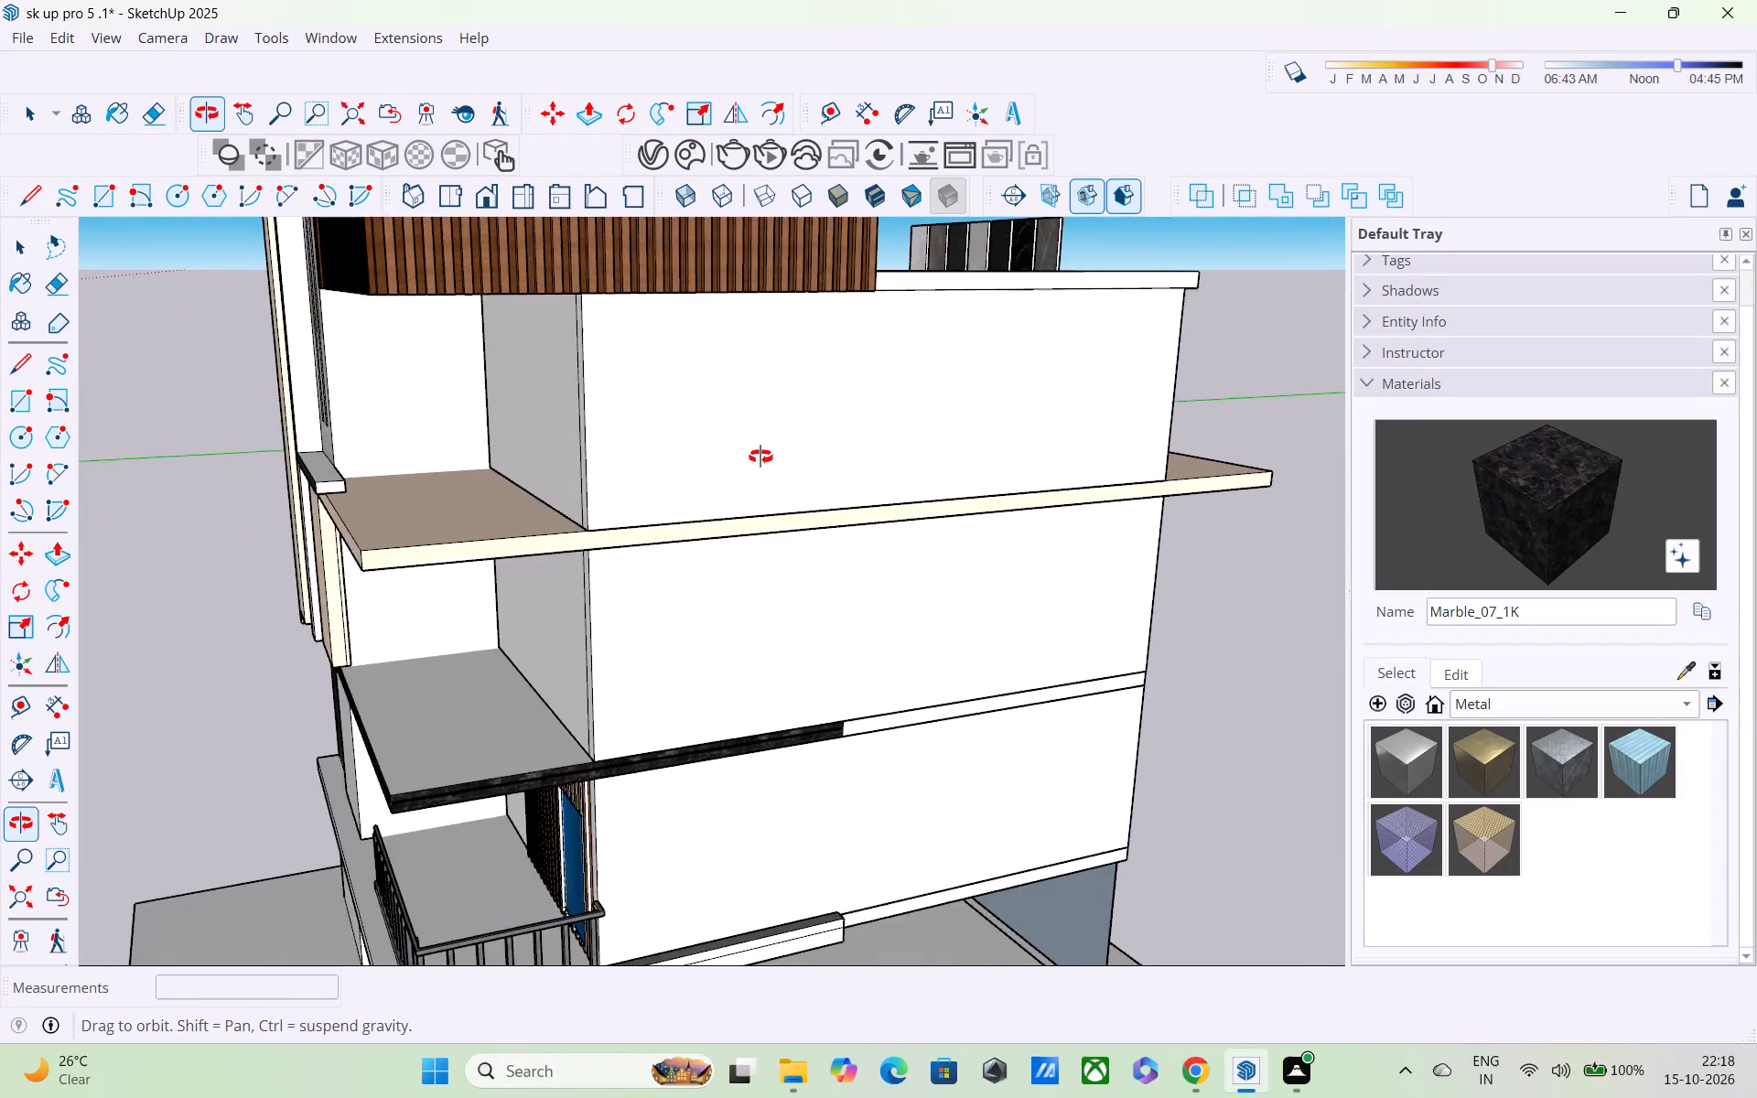
Undo the last edit made to the building model.
middle_click_drag(747, 468, 976, 382)
middle_click_drag(808, 500, 891, 493)
scroll(587, 545, "up", 3)
key("ctrl+z")
Open the upper projecting slab group and paint its front, top and pier side faces with the solid colour C01_Vanilla_Cream.
key("space")
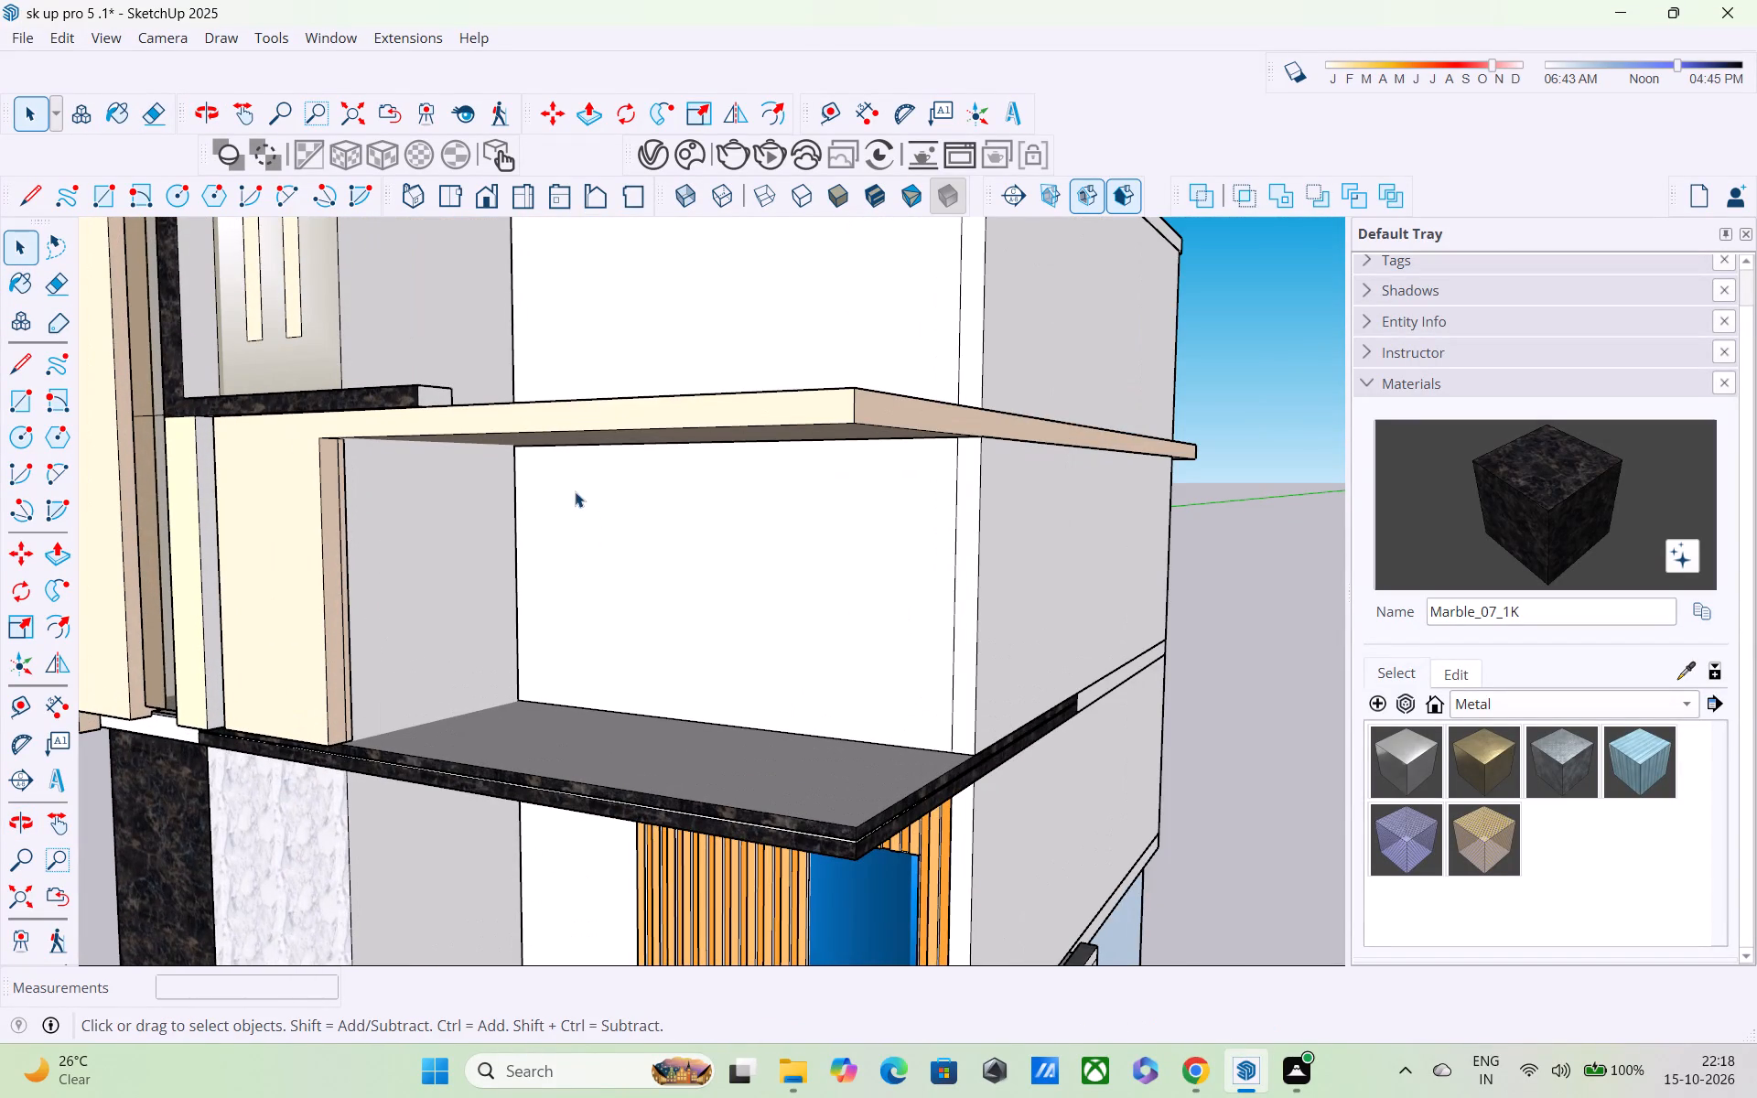
key("space")
double_click(590, 421)
middle_click_drag(590, 448, 640, 530)
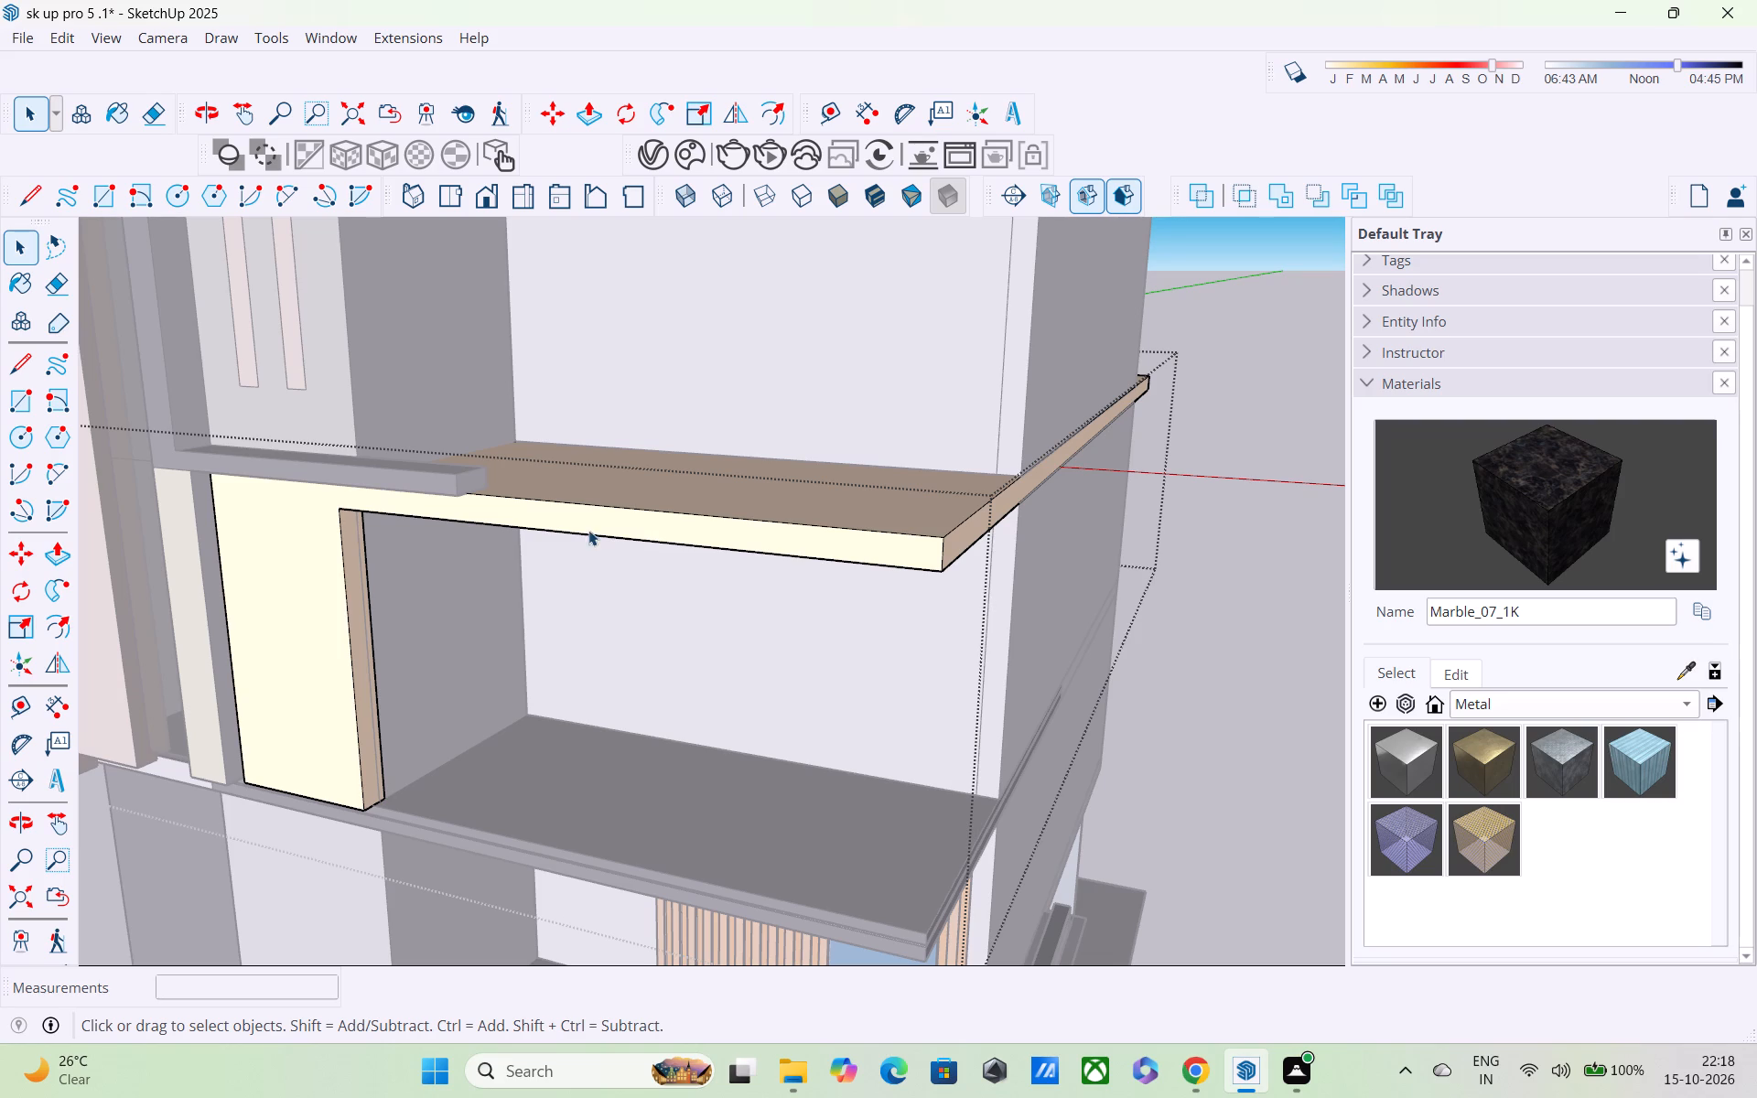
scroll(487, 523, "down", 4)
middle_click_drag(466, 544, 471, 536)
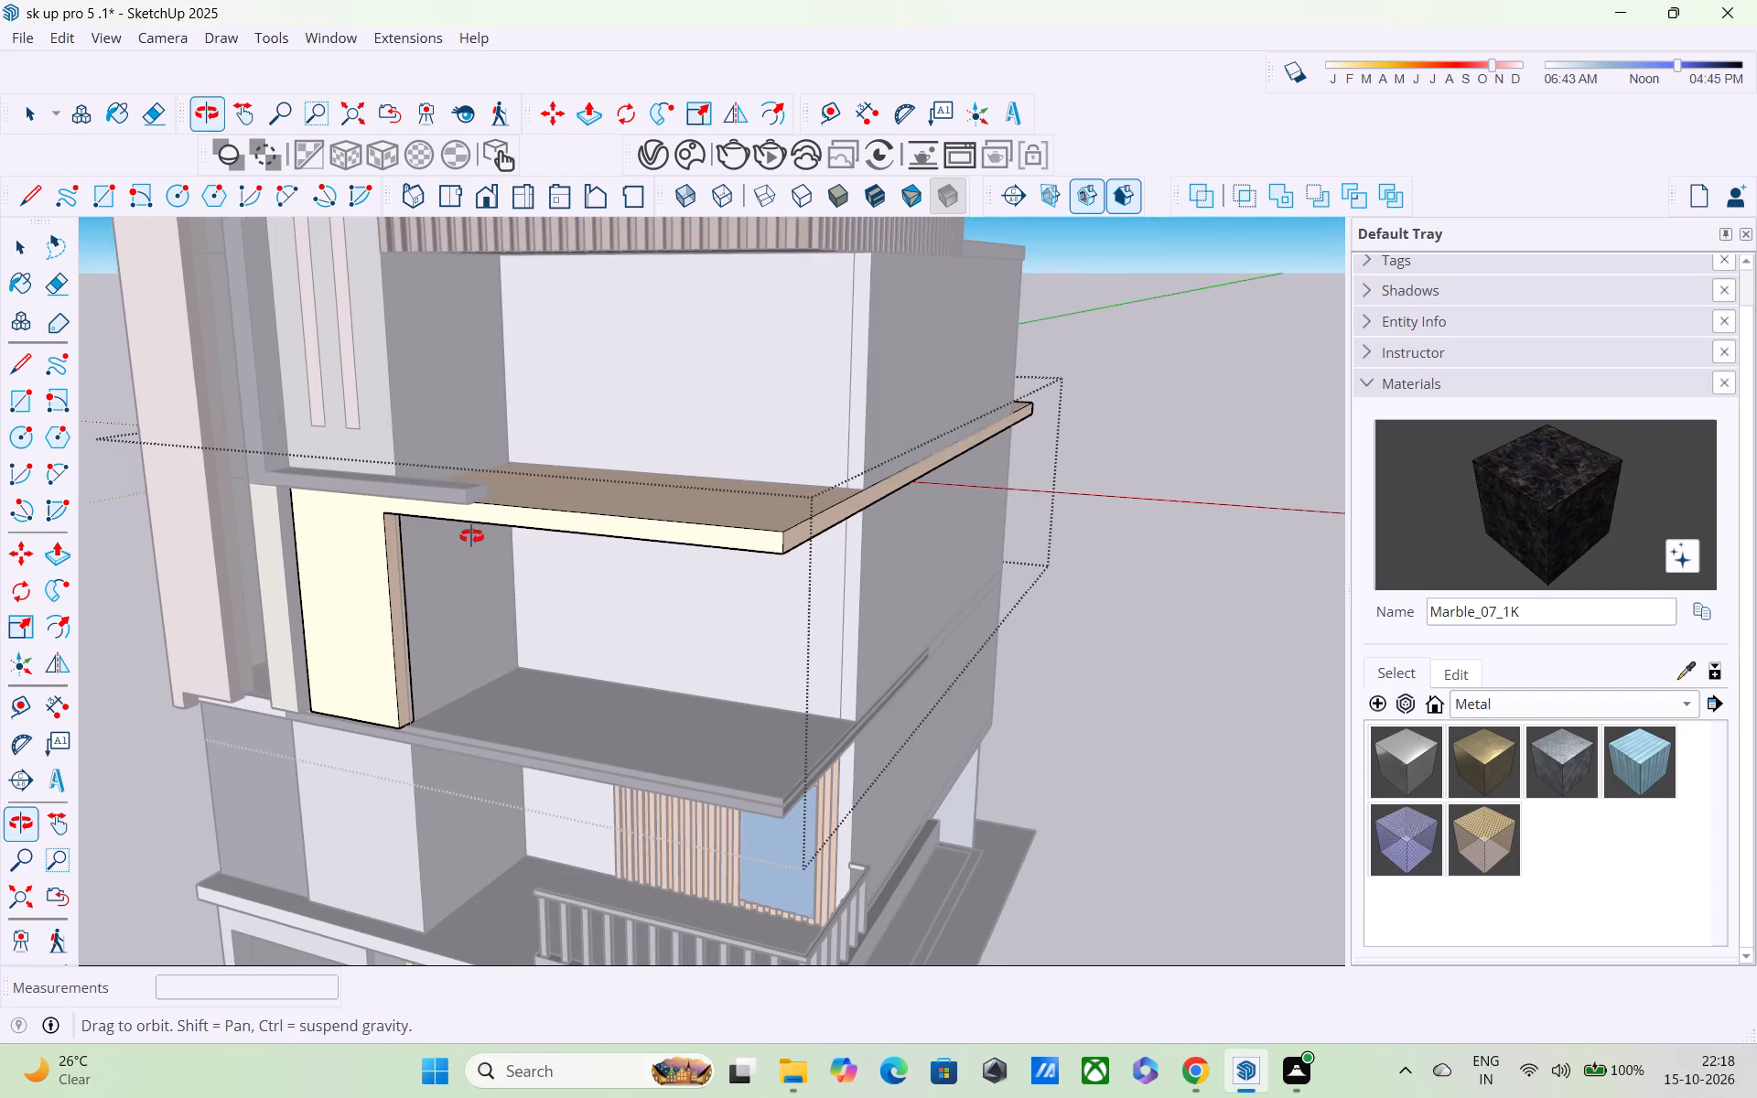
middle_click_drag(471, 536, 524, 484)
left_click(1495, 700)
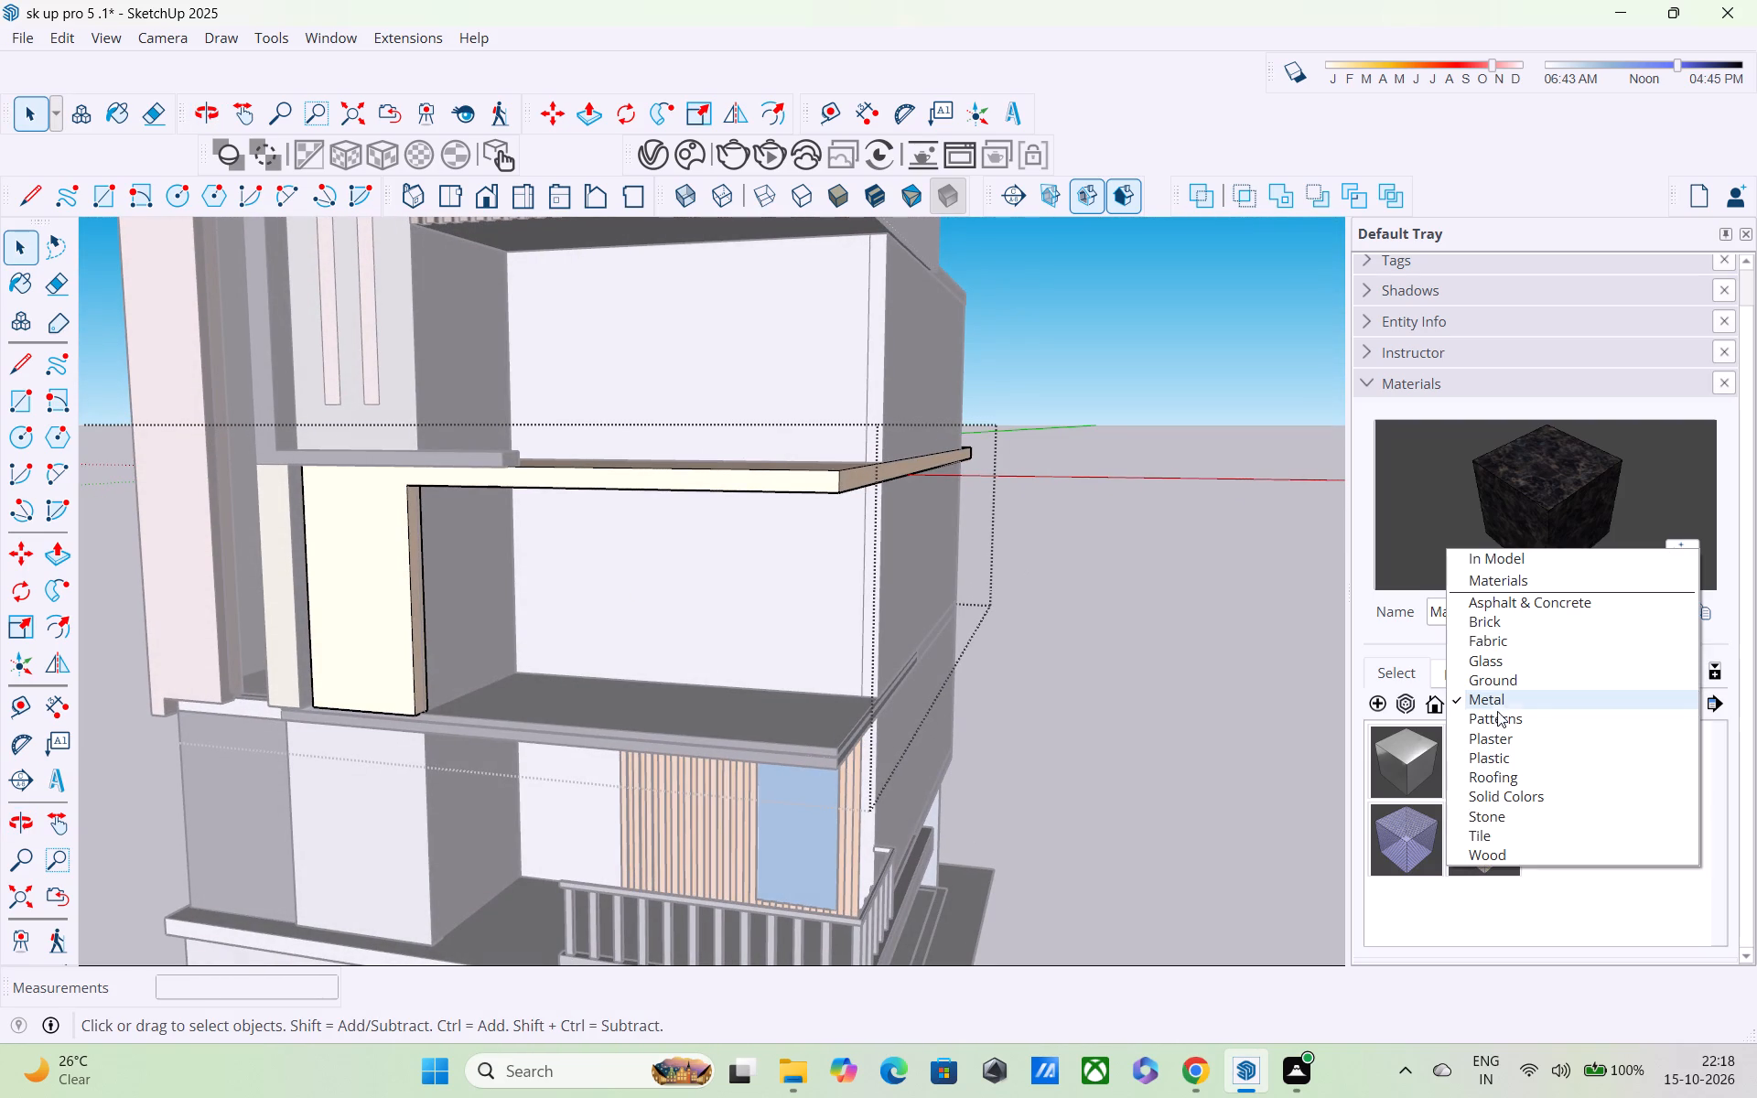
left_click(1503, 802)
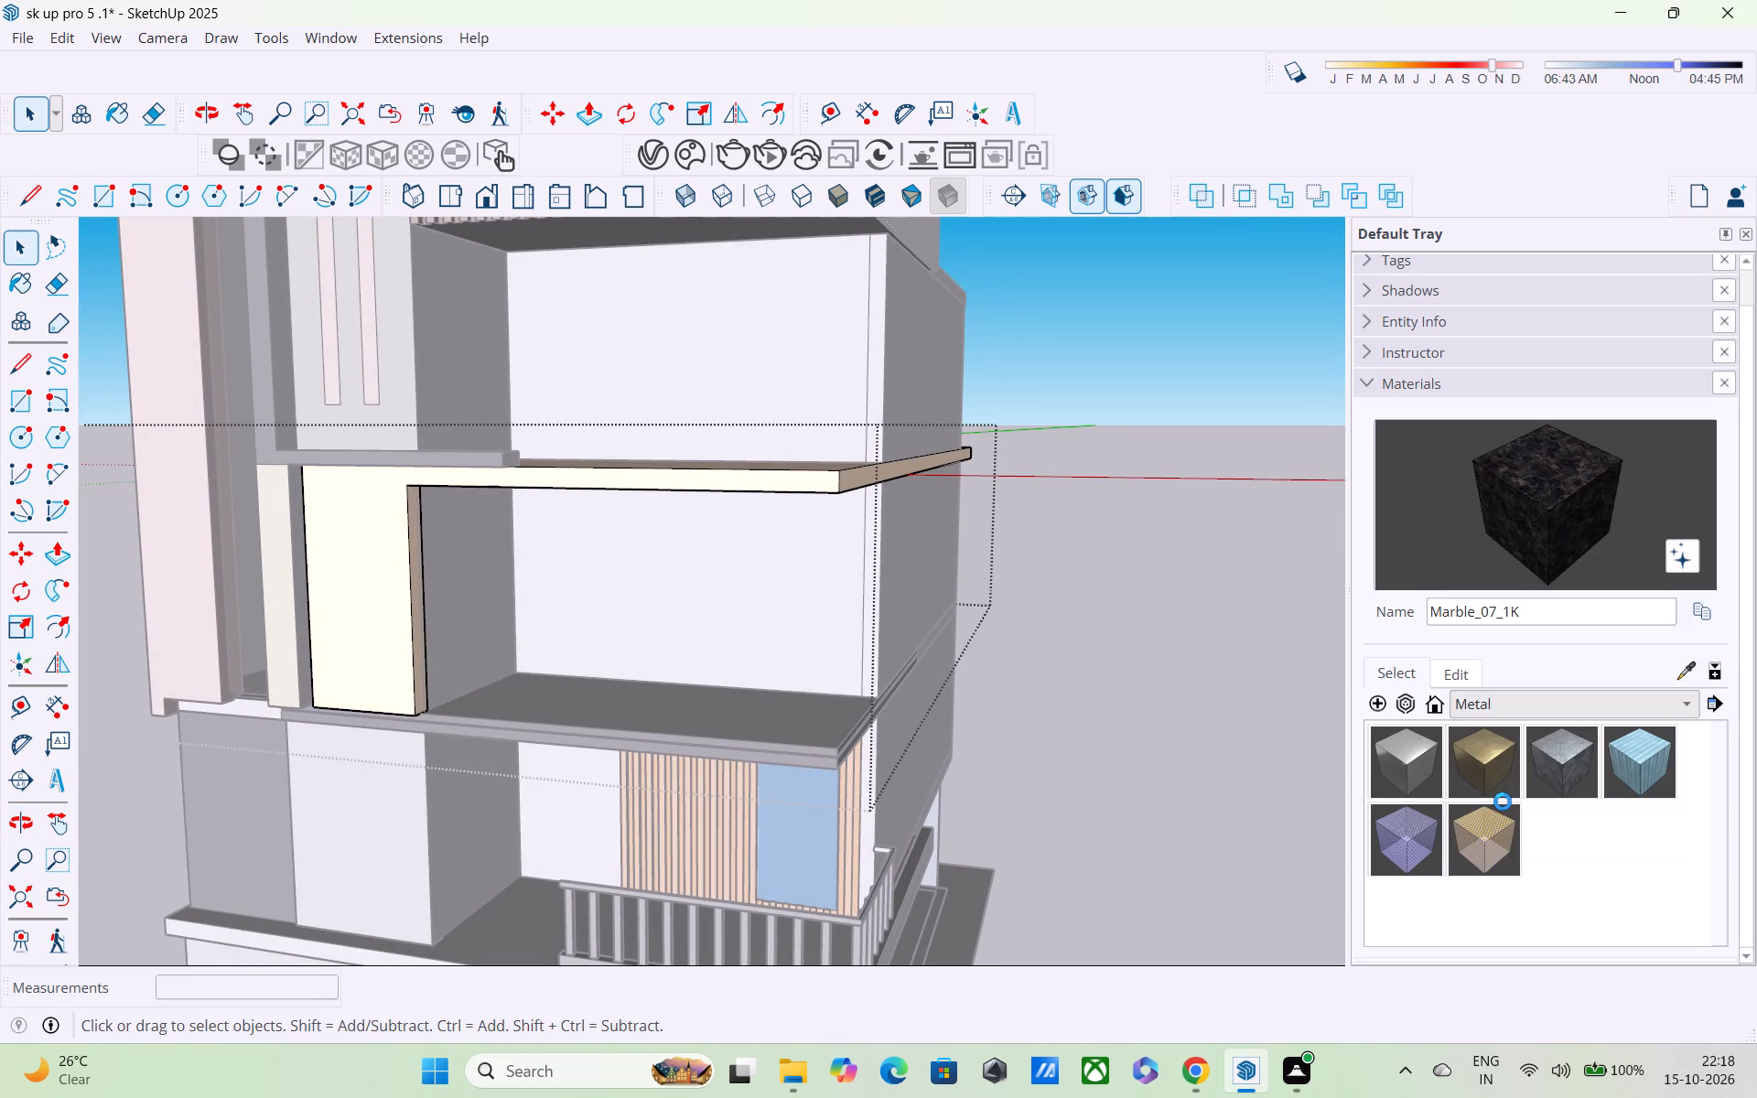
scroll(1501, 801, "up", 4)
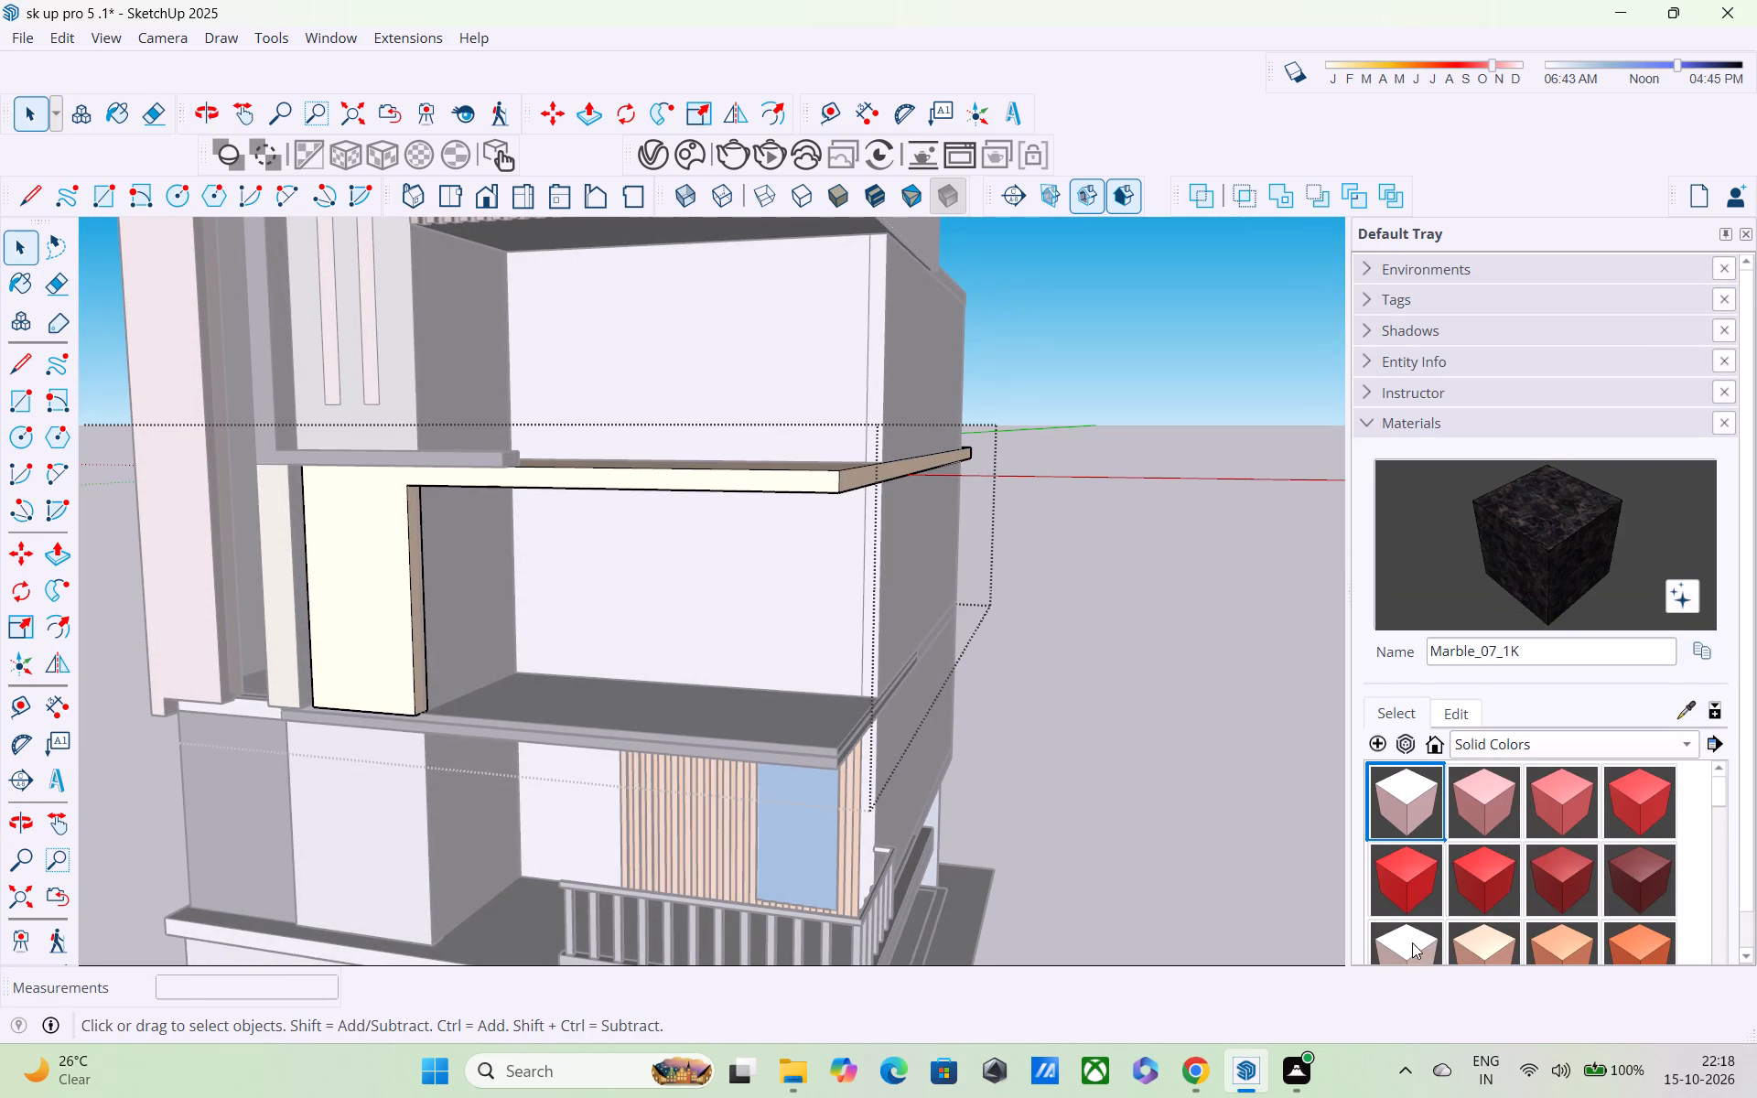
scroll(1409, 936, "down", 4)
left_click(1411, 889)
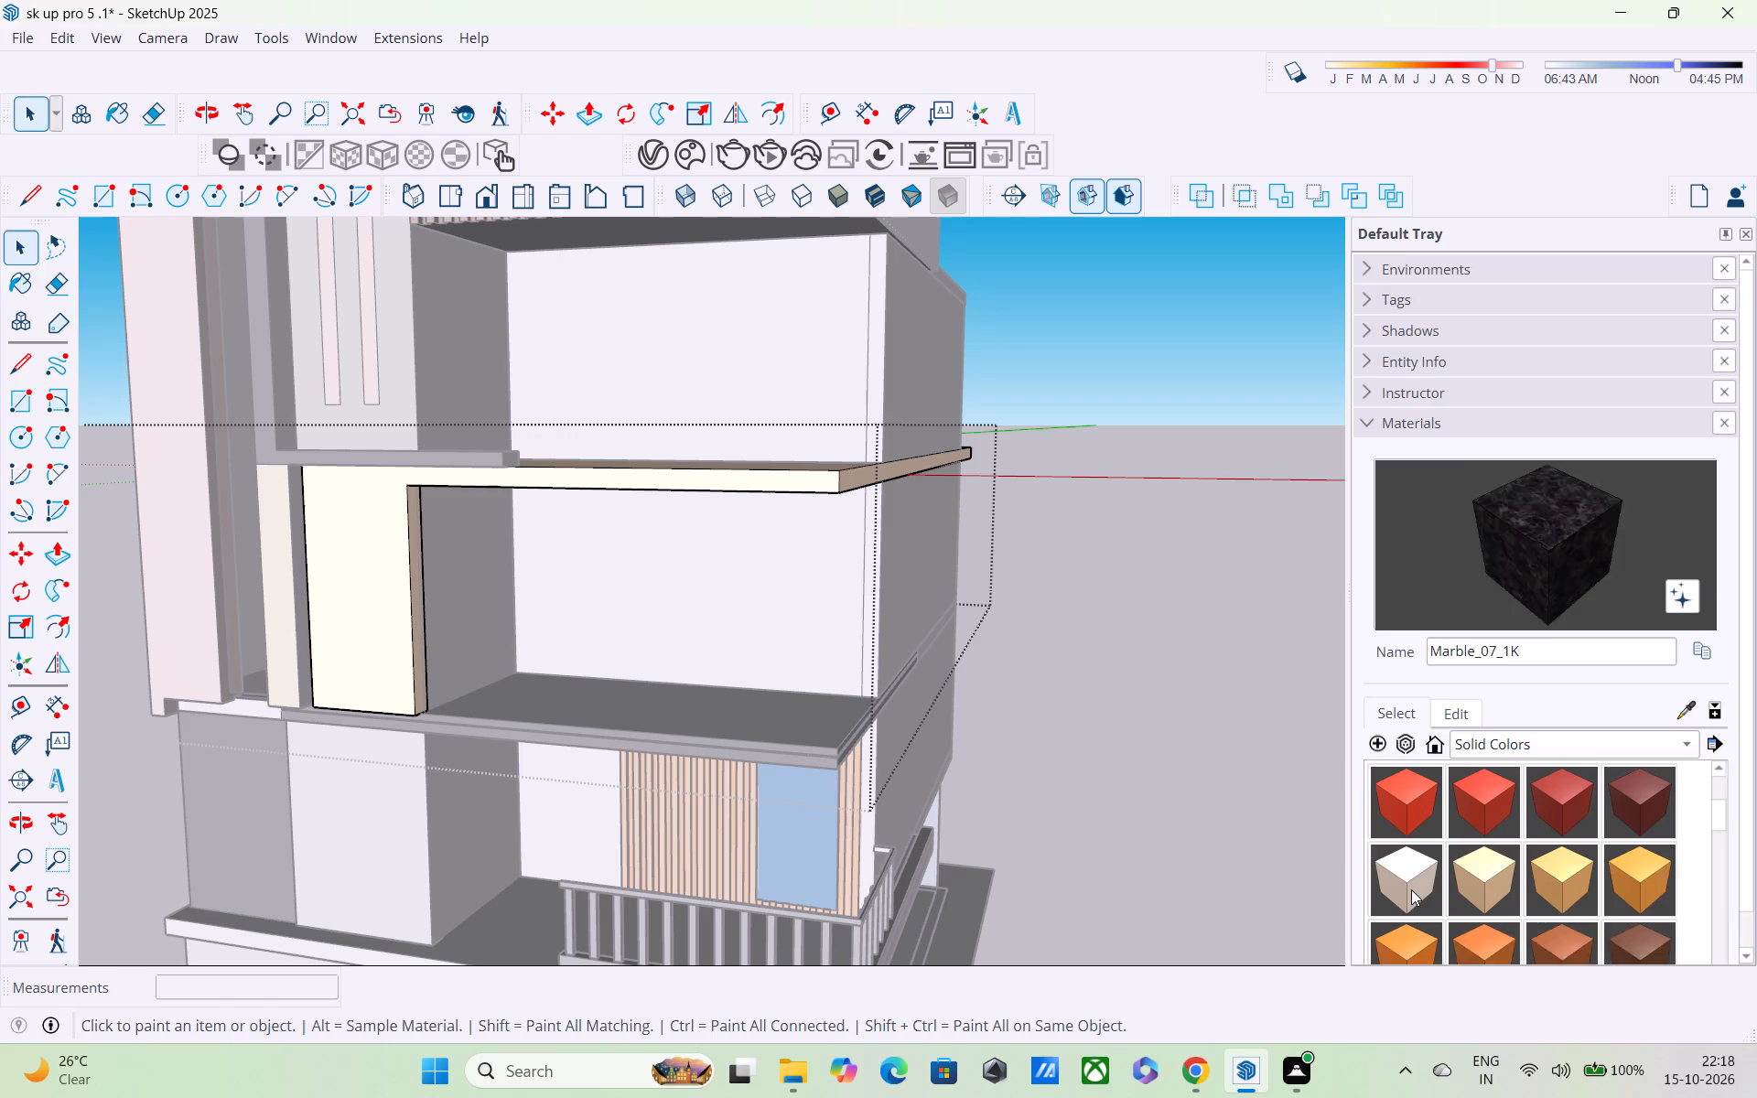
left_click(798, 491)
middle_click_drag(801, 499, 590, 632)
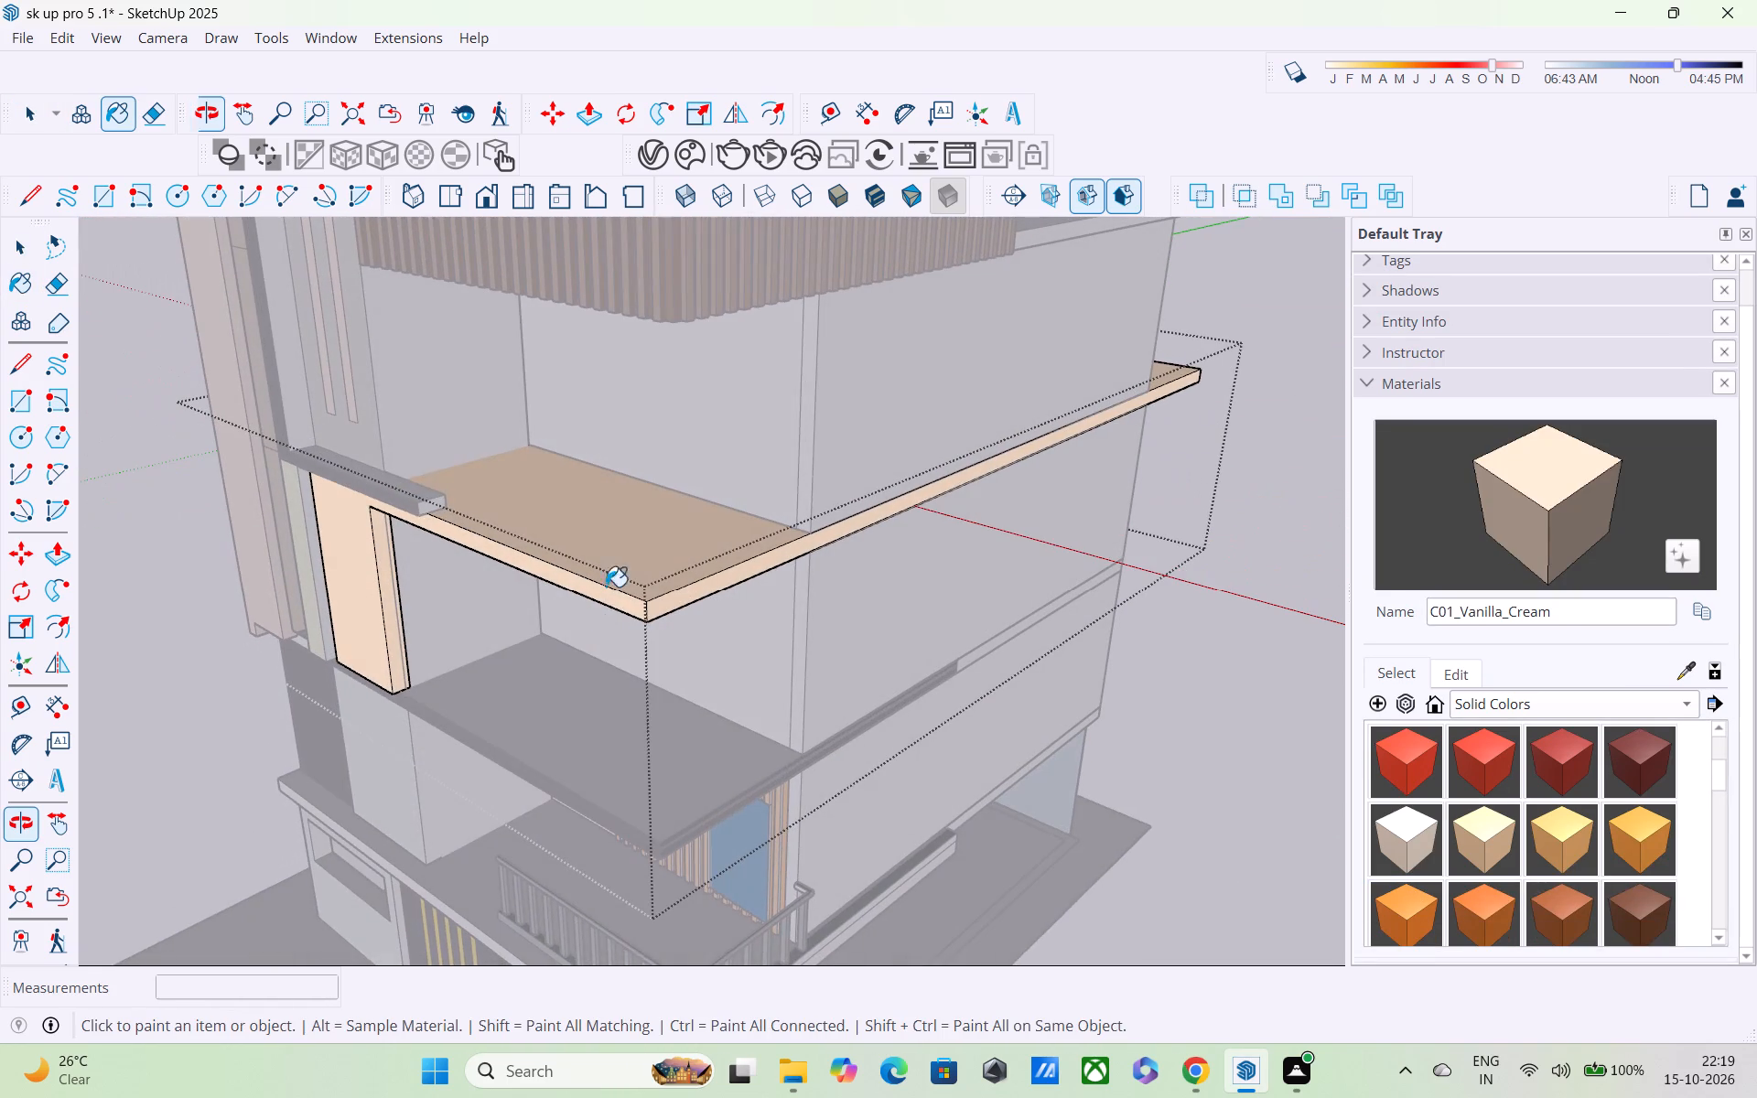
left_click(624, 546)
middle_click_drag(622, 576, 765, 431)
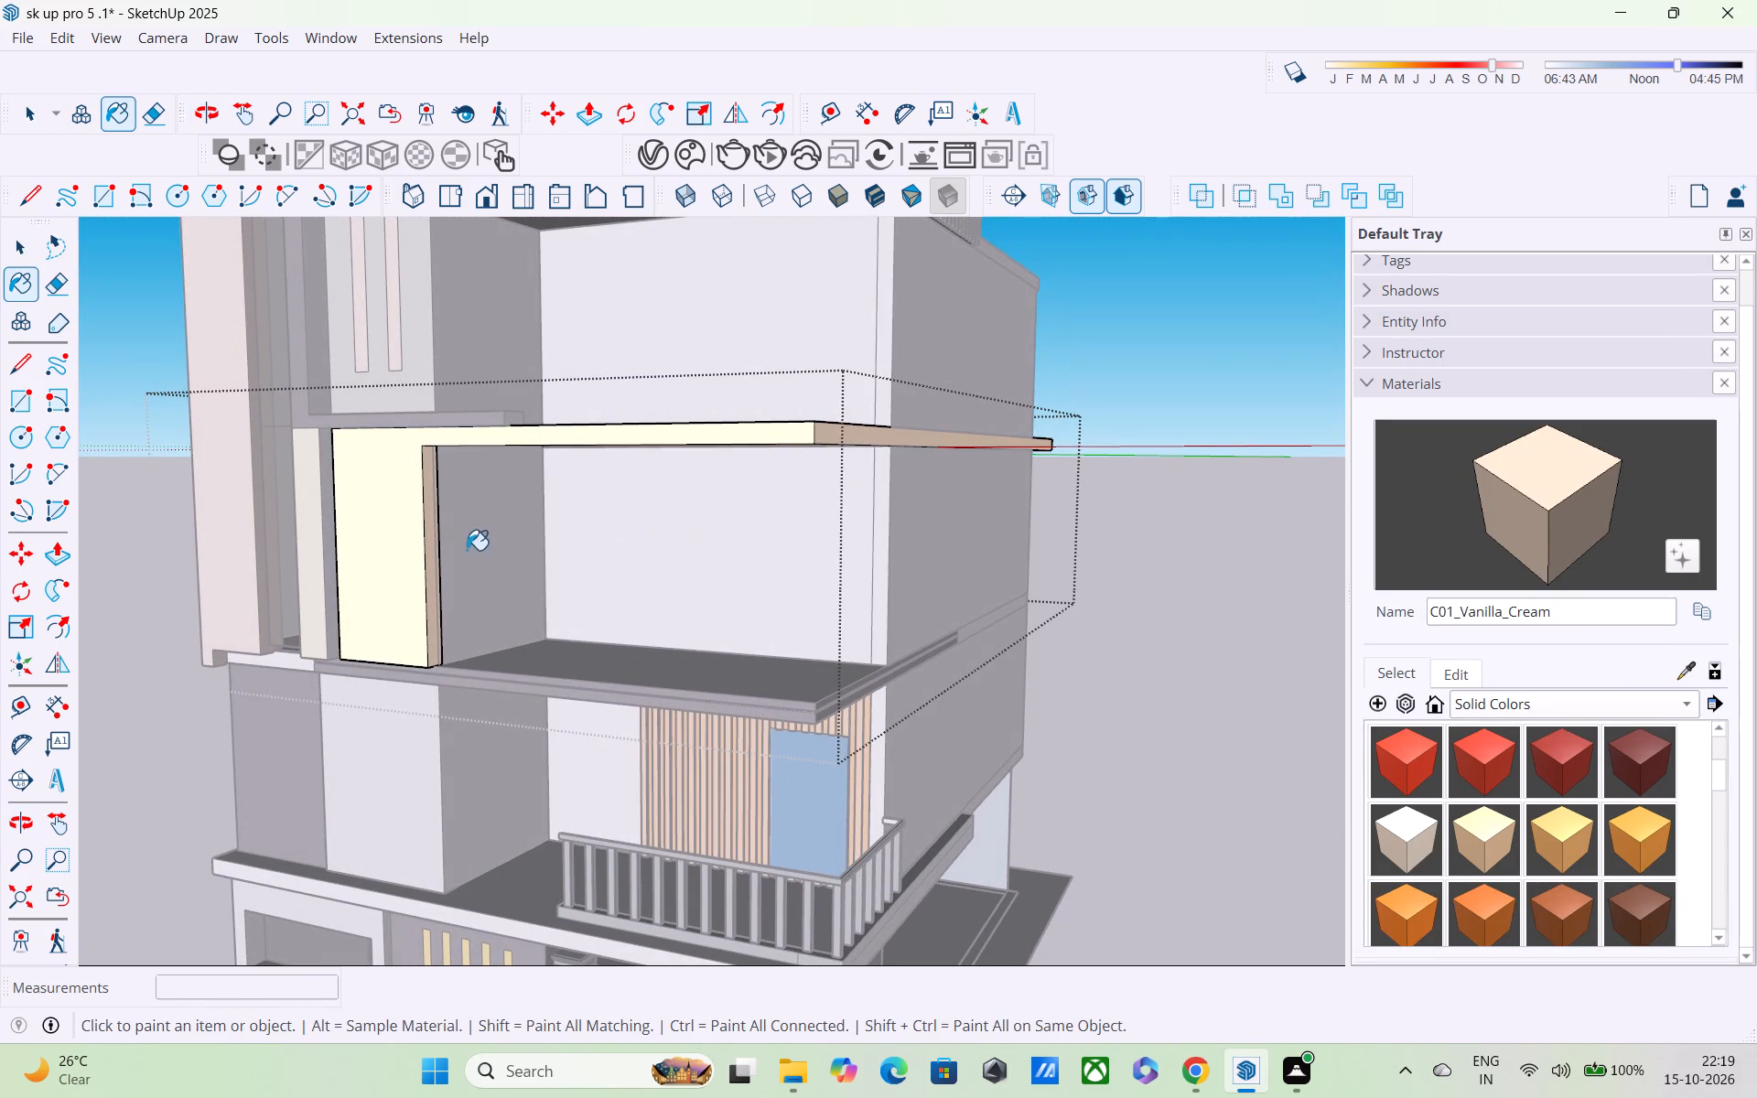
left_click(433, 542)
Push the upper slab's rear face in 7' 9" to align with the building's rear wall, and leave the group.
middle_click_drag(510, 630, 402, 737)
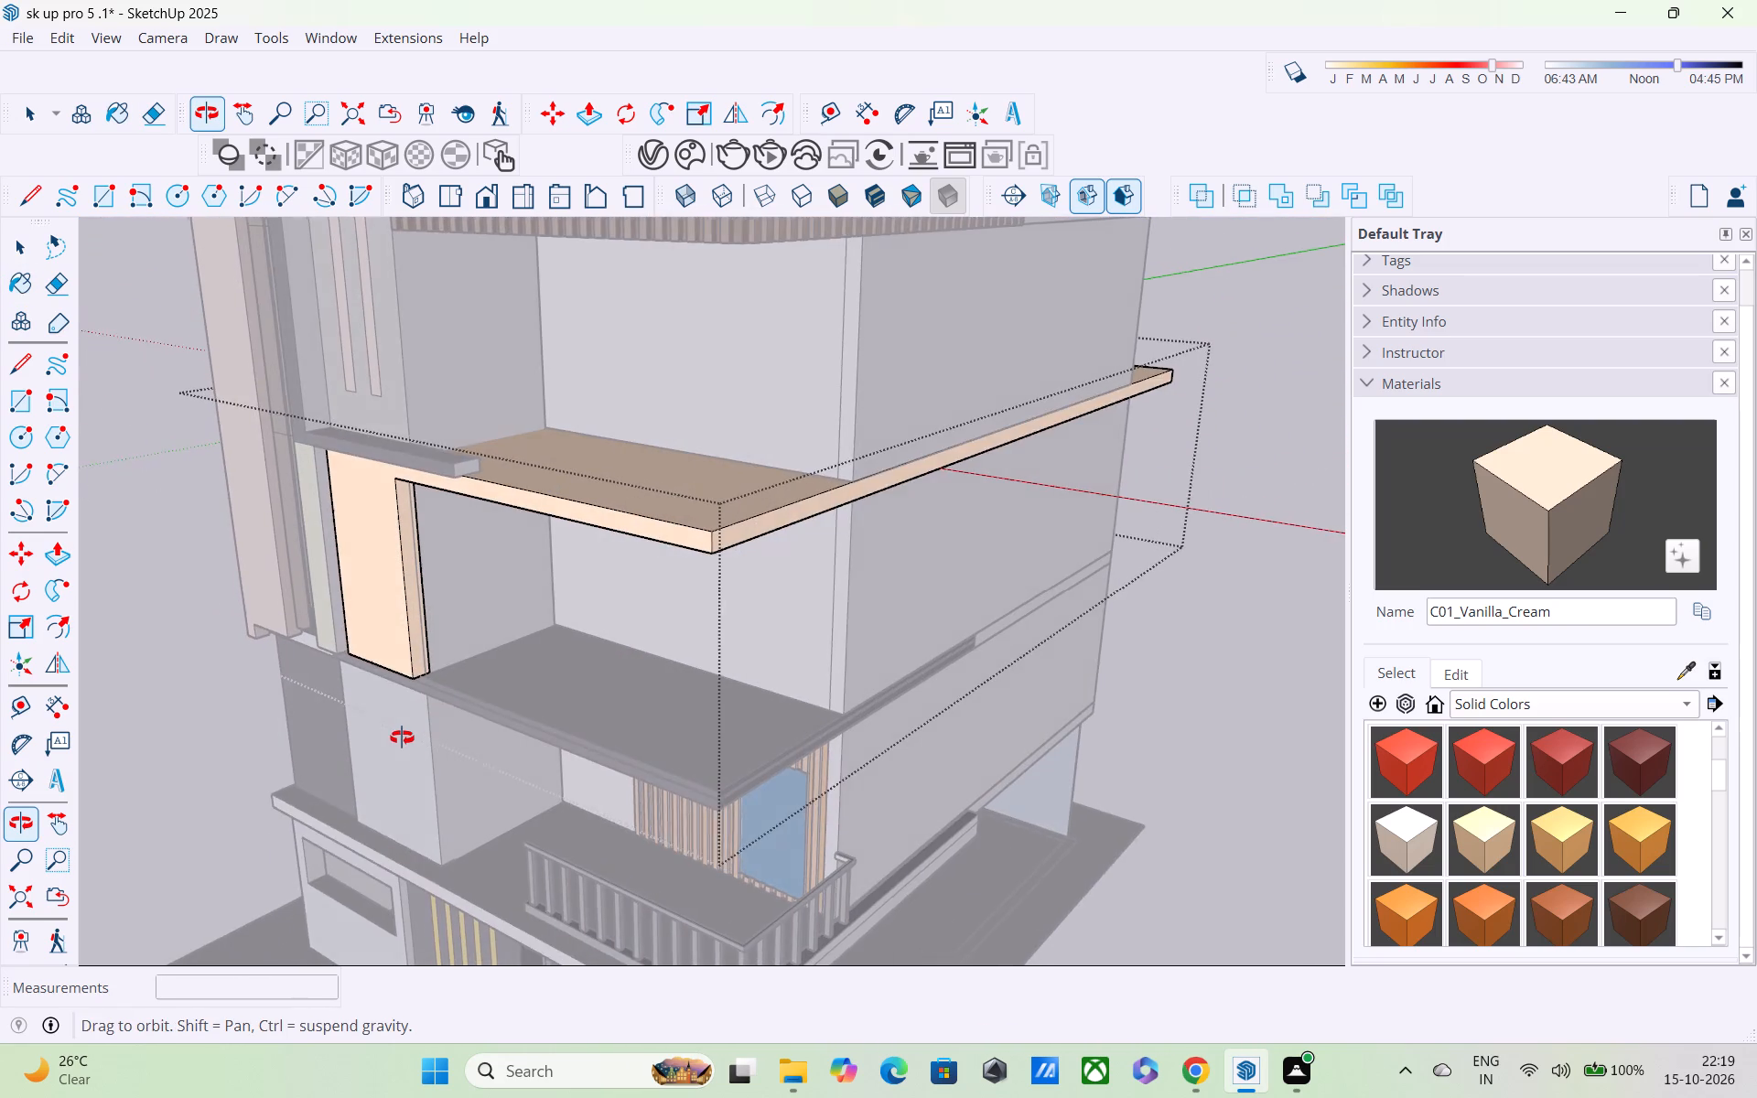
middle_click_drag(402, 737, 402, 739)
scroll(665, 601, "down", 3)
middle_click_drag(880, 556, 475, 527)
middle_click_drag(927, 522, 854, 508)
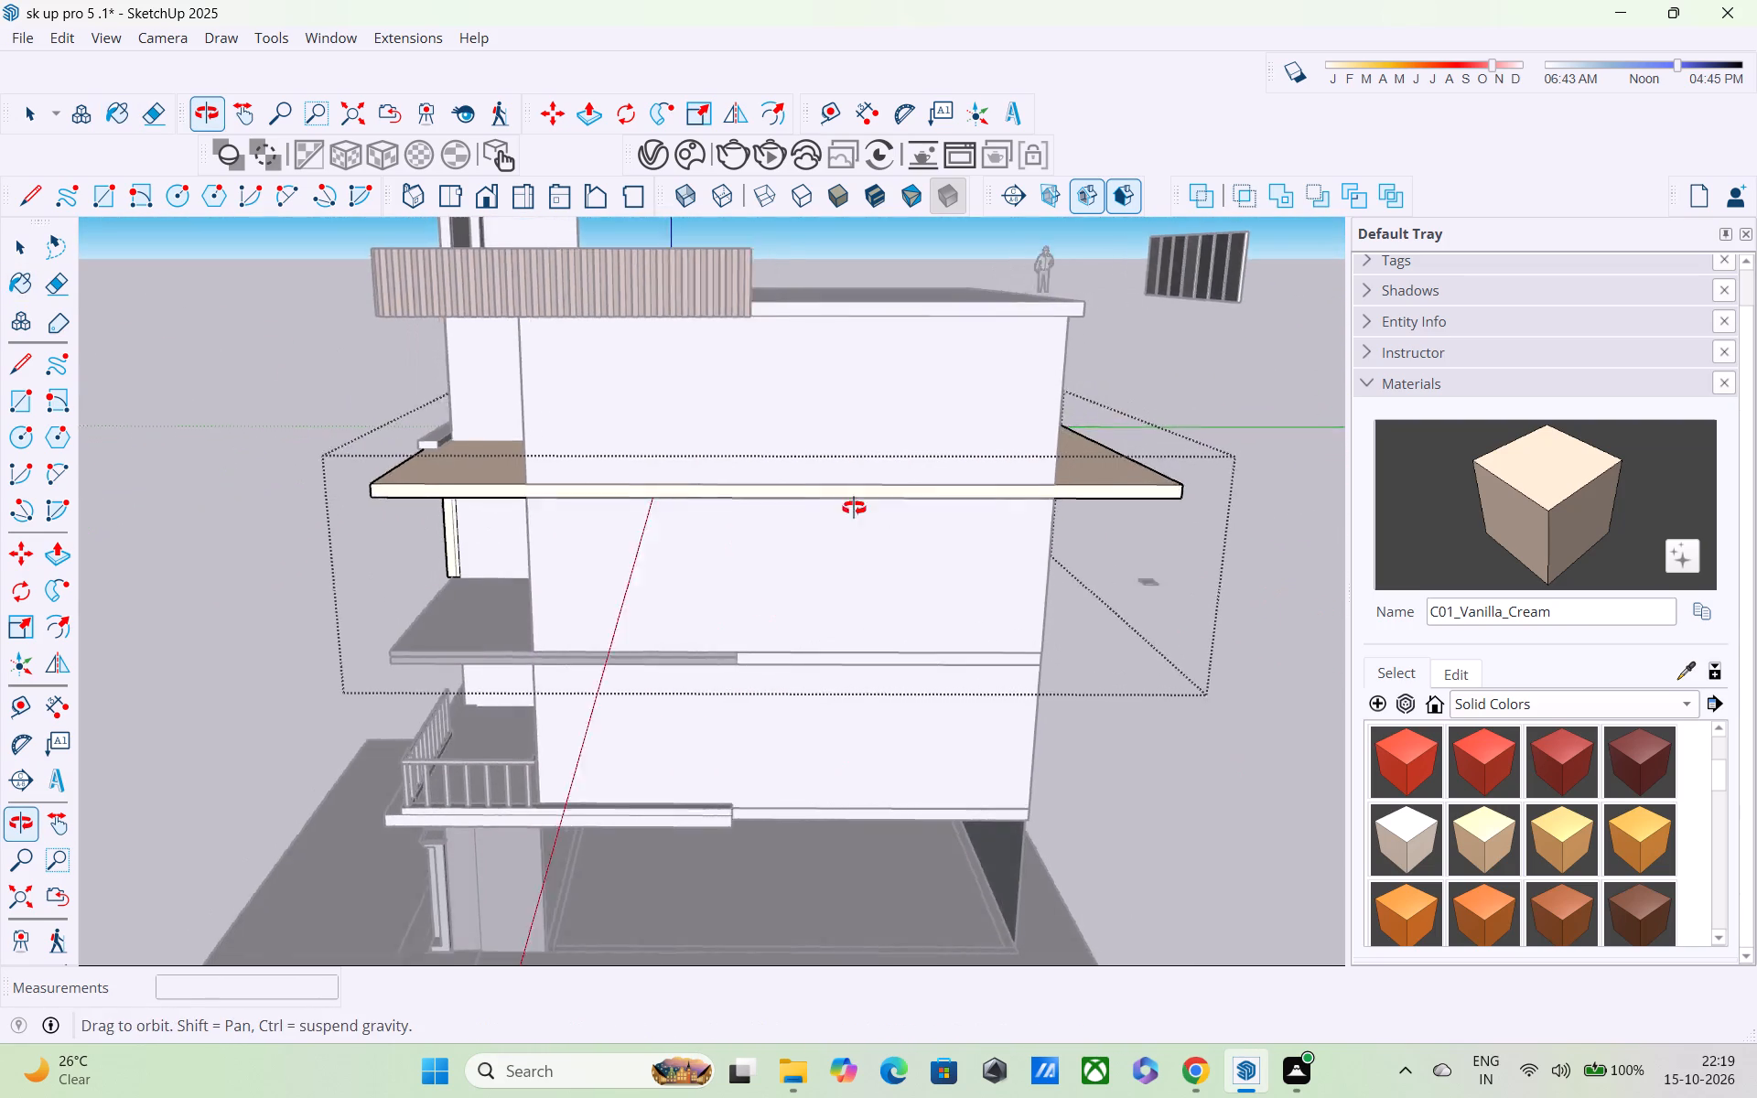
middle_click_drag(854, 508, 566, 460)
key("space")
key("p")
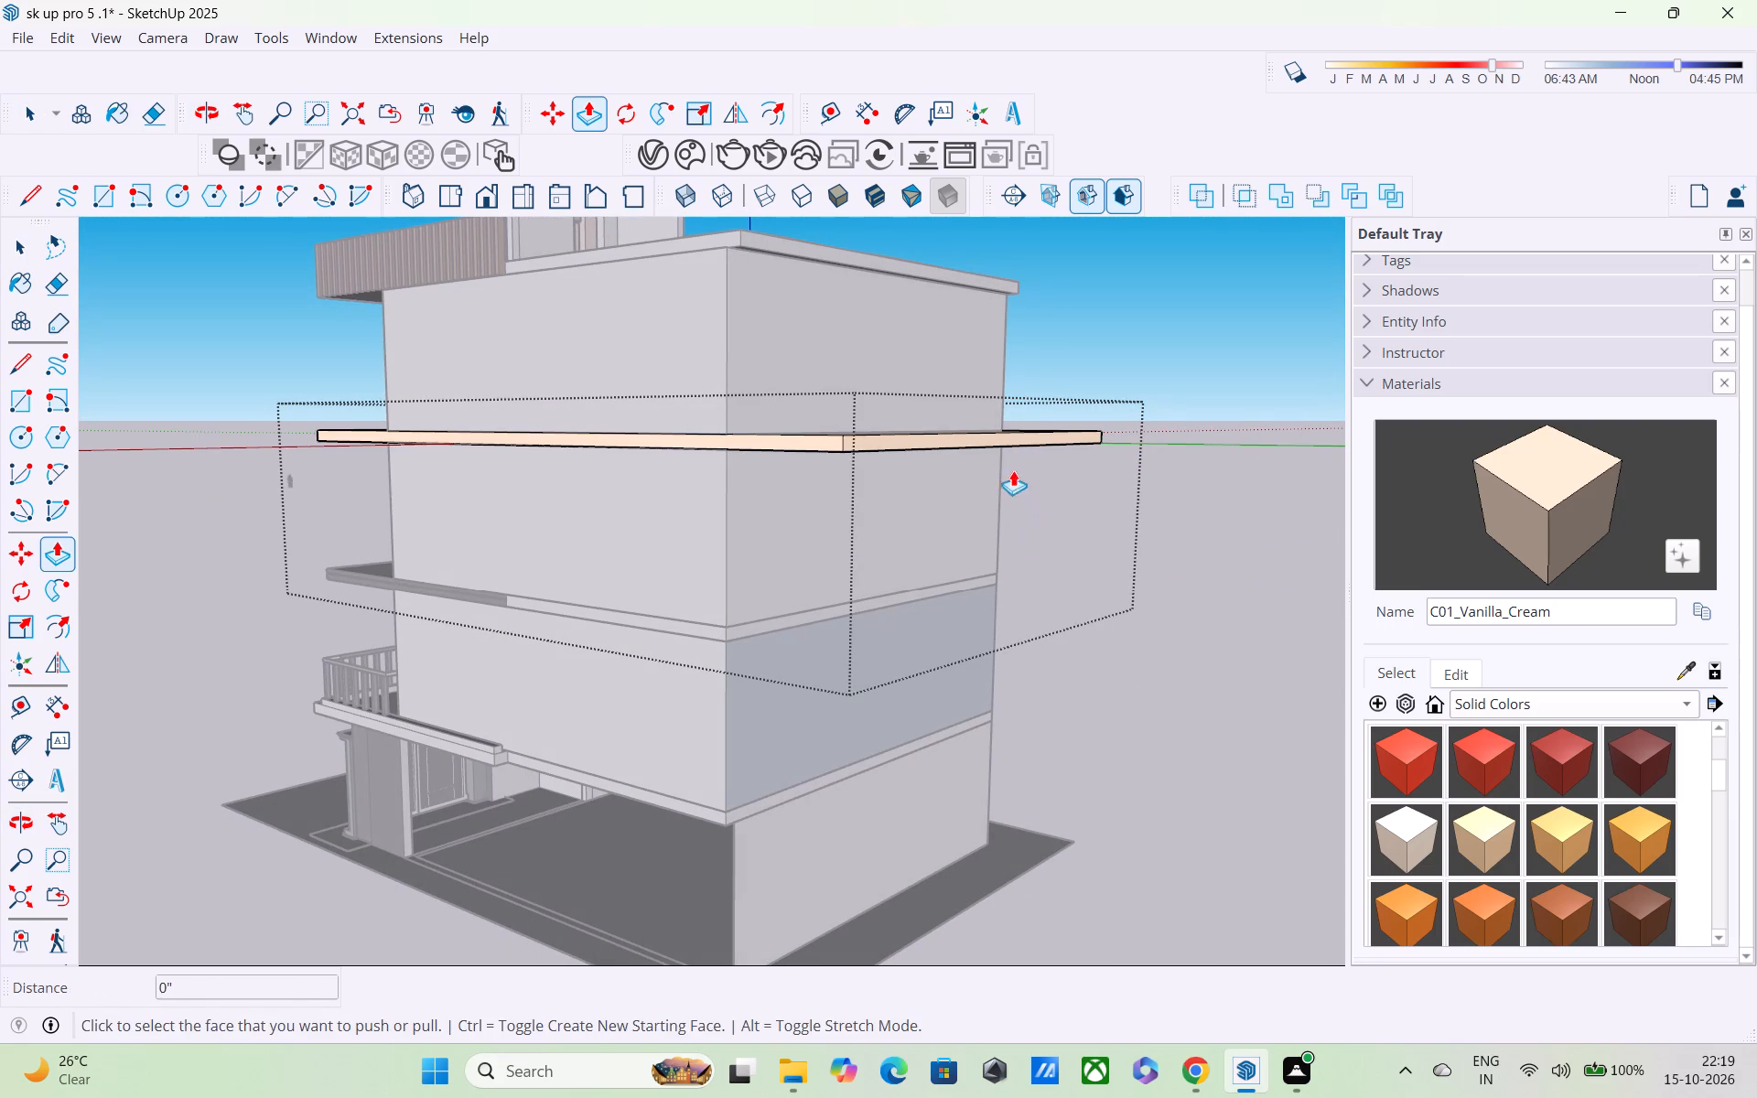
middle_click_drag(981, 437, 995, 489)
scroll(990, 498, "up", 4)
left_click(983, 506)
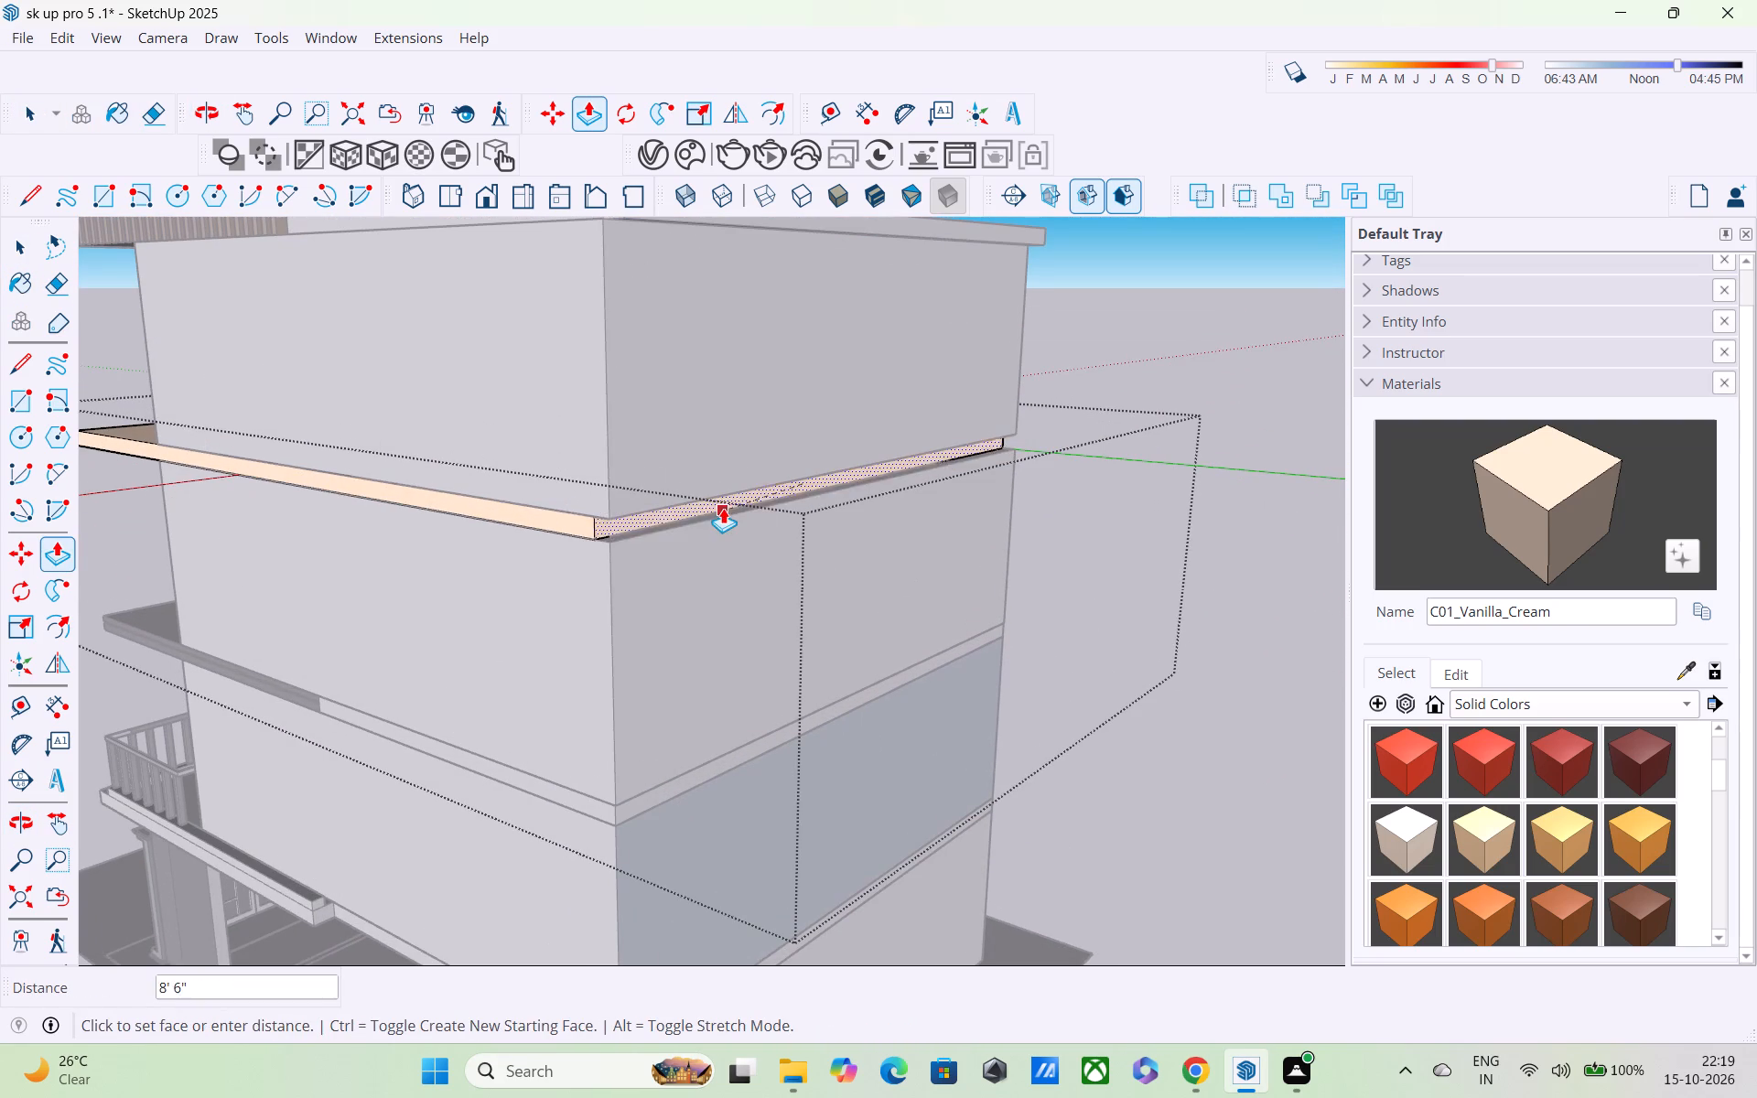
left_click(613, 517)
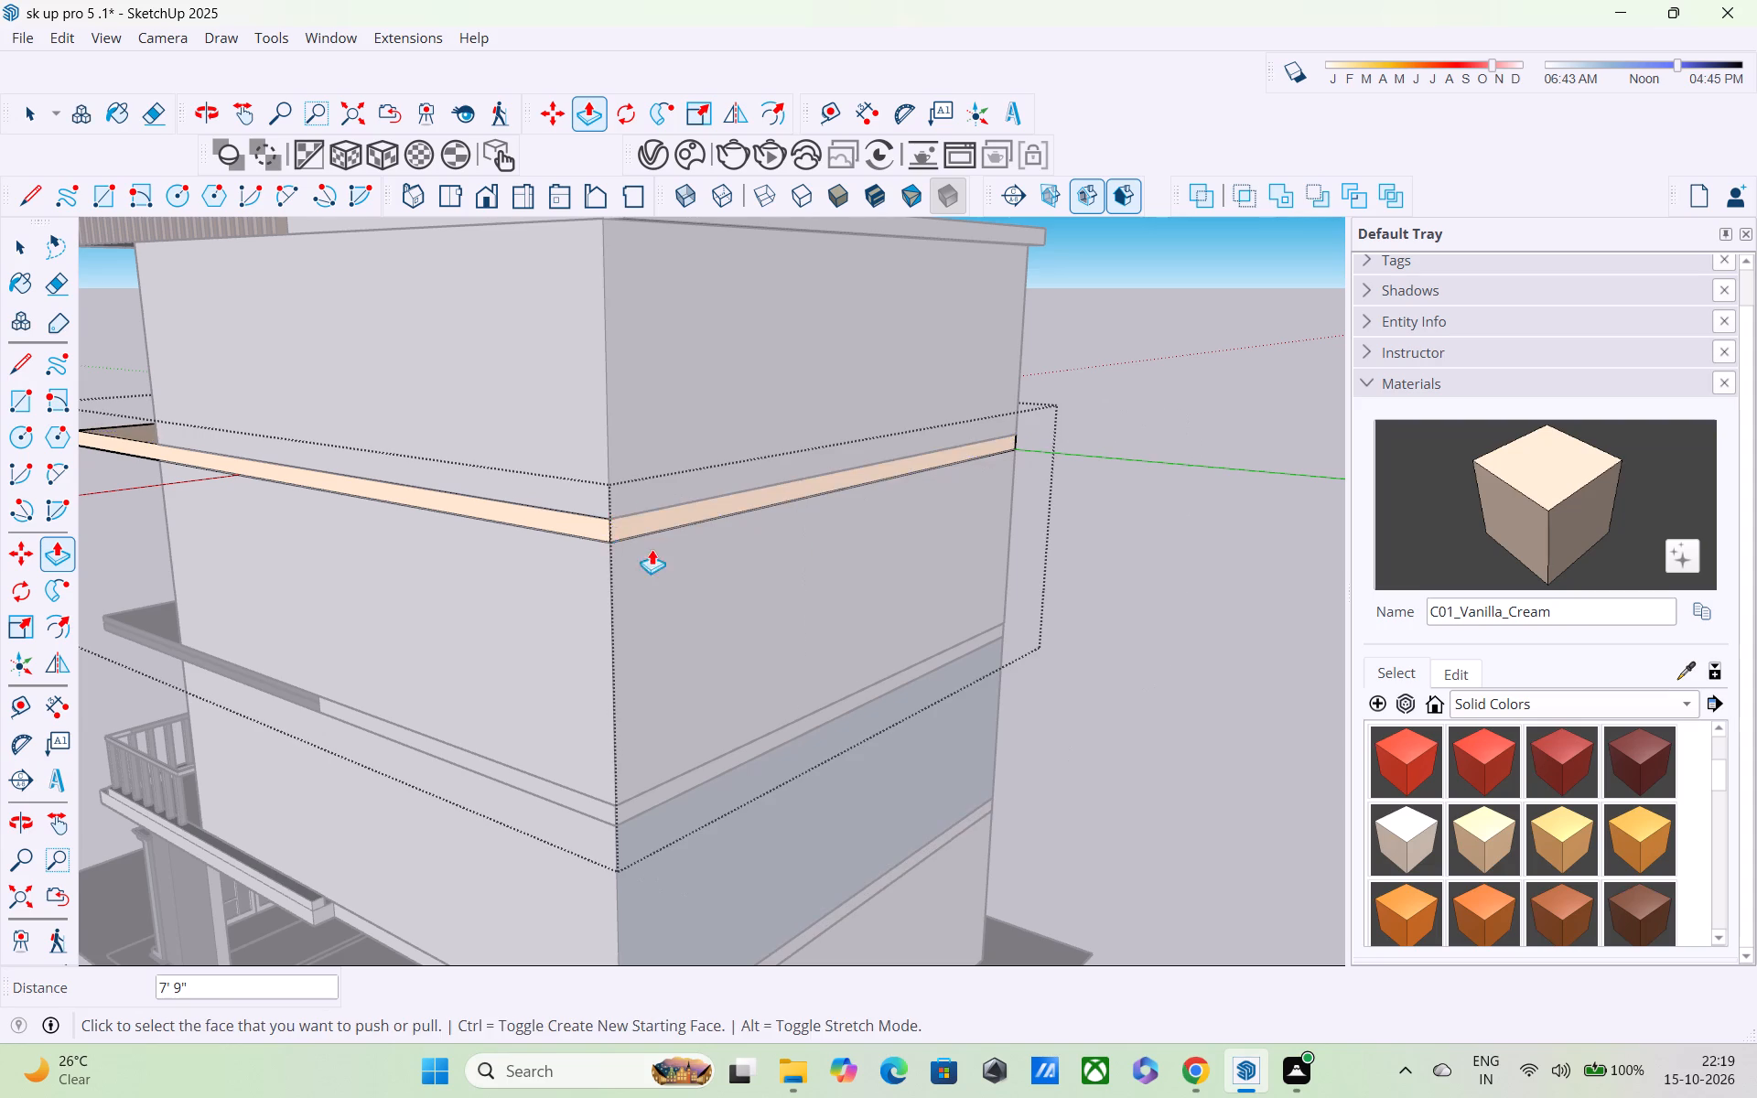
middle_click_drag(671, 556, 1044, 546)
scroll(1044, 546, "up", 1)
scroll(1044, 546, "down", 4)
middle_click_drag(1019, 564, 1202, 578)
key("Escape")
key("space")
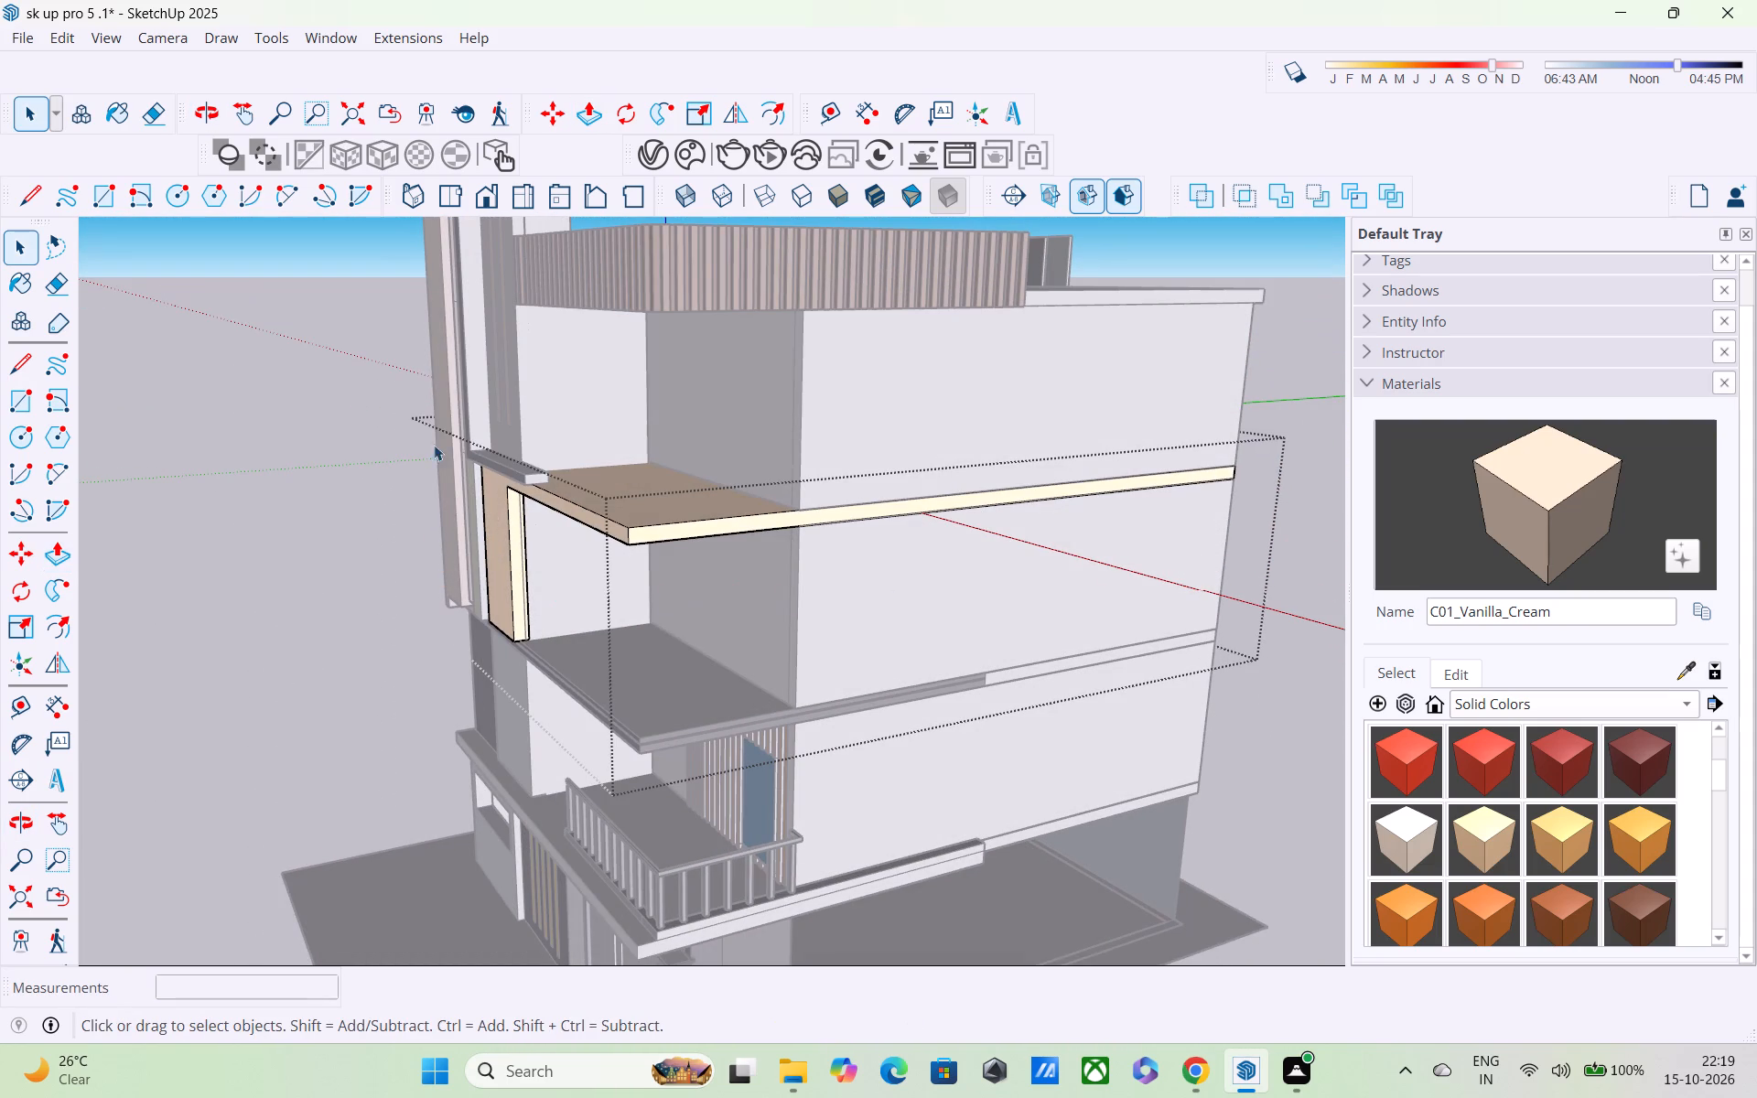
left_click(434, 393)
Examine the whole building from the front and side, including the slabs, balcony levels and slatted parapet.
scroll(566, 611, "down", 3)
middle_click_drag(924, 641, 1277, 596)
scroll(1277, 596, "up", 1)
scroll(1217, 594, "down", 3)
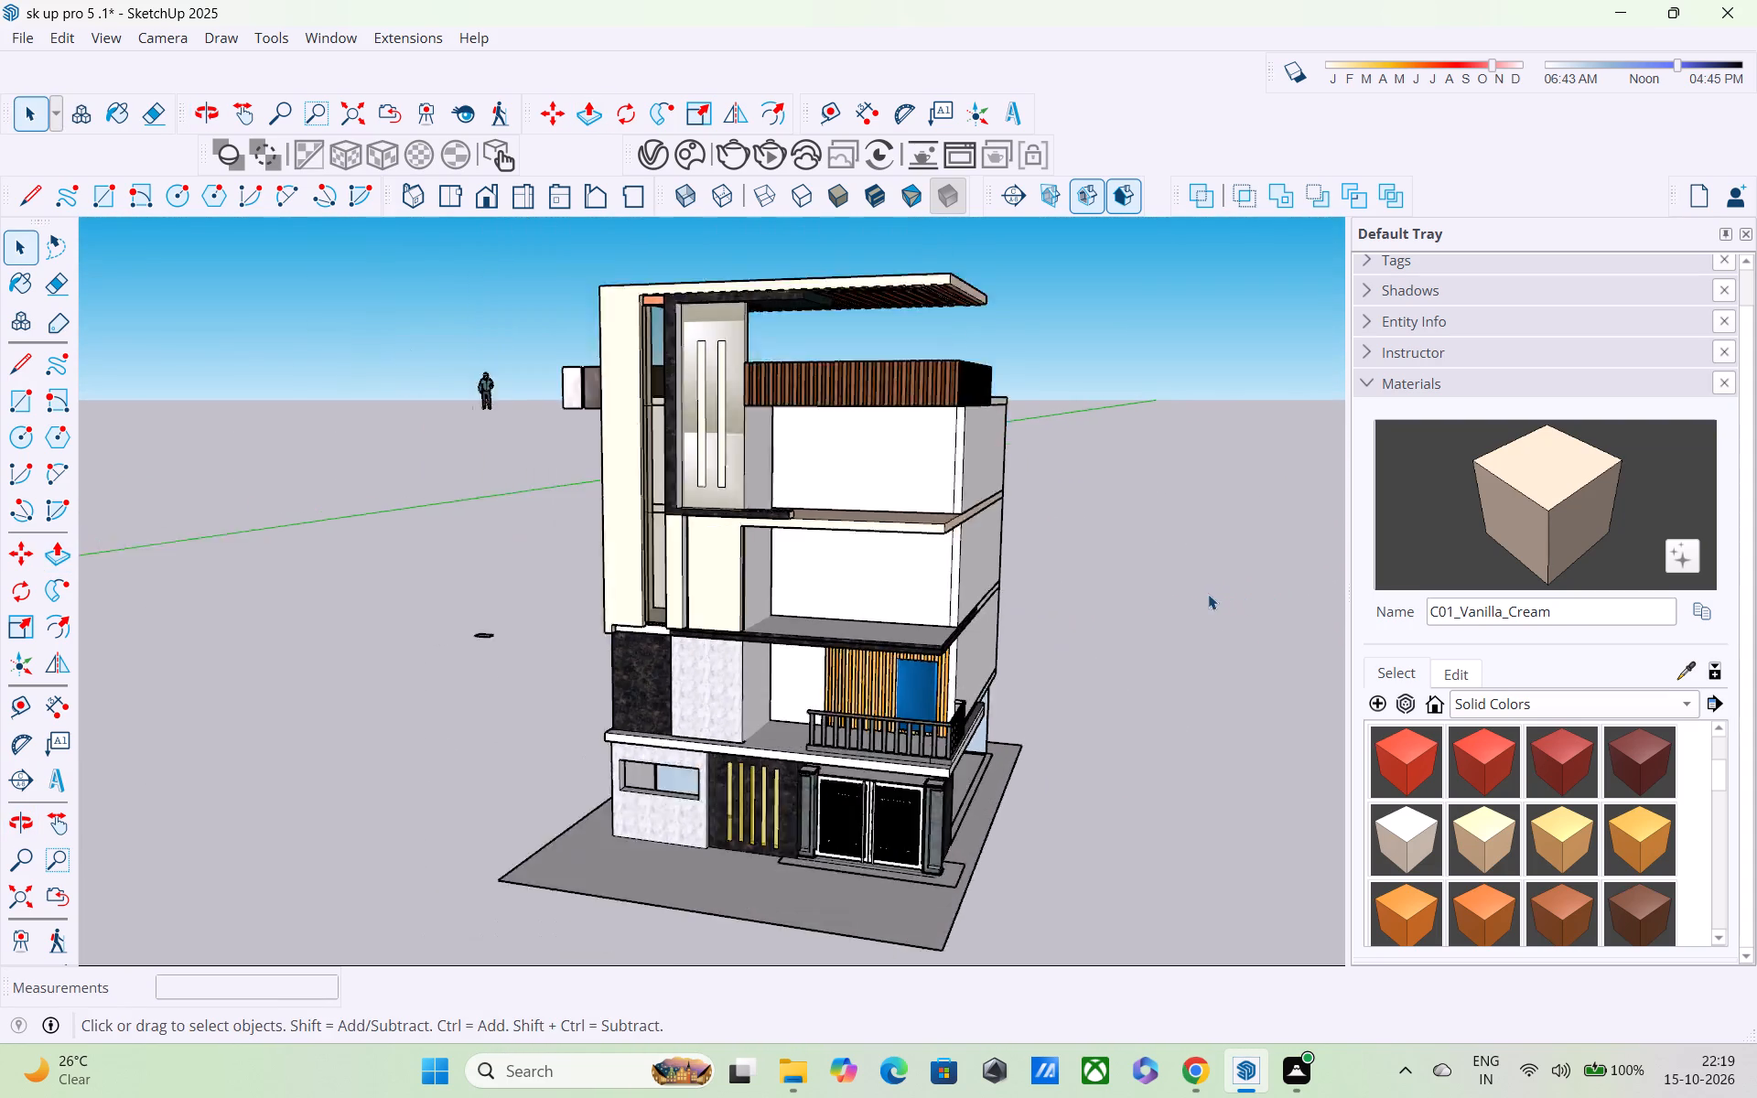
middle_click_drag(1069, 597, 1174, 597)
middle_click_drag(914, 580, 927, 629)
scroll(924, 565, "down", 1)
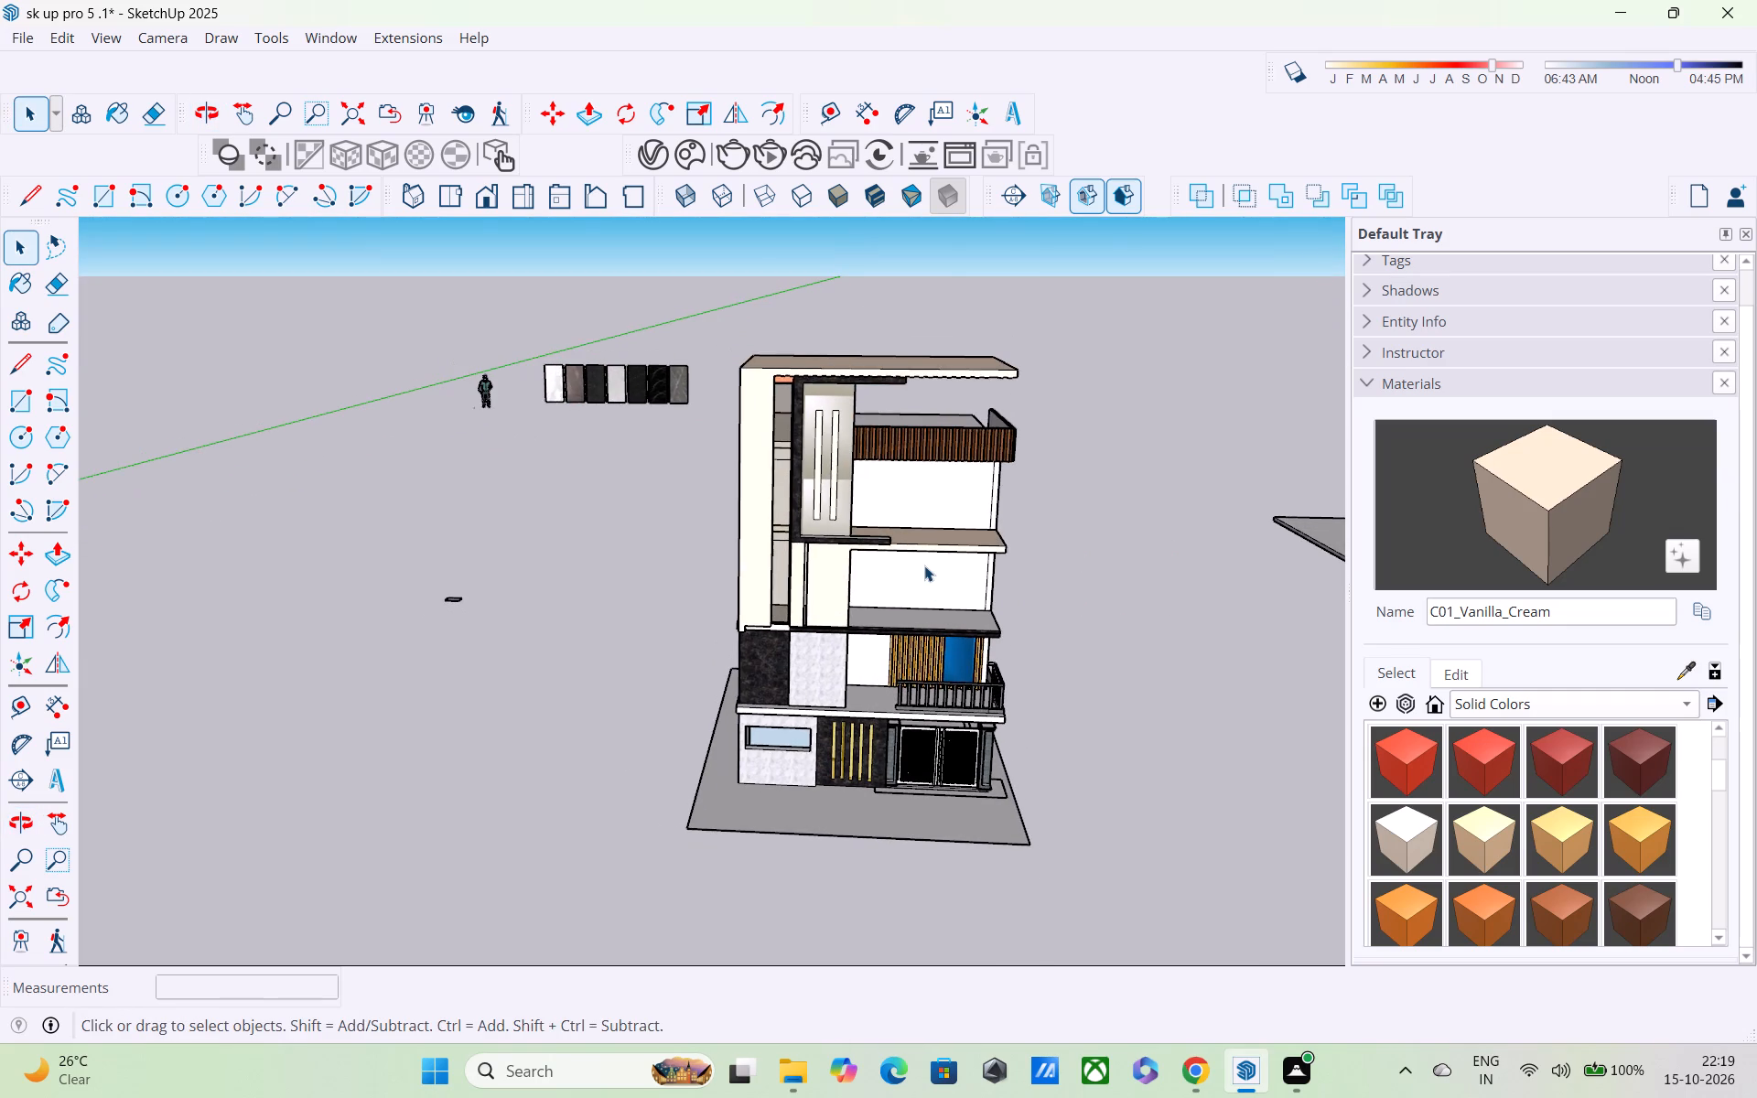
middle_click_drag(924, 565, 931, 677, "shift")
scroll(929, 662, "up", 4)
middle_click_drag(903, 625, 836, 528)
scroll(934, 600, "up", 3)
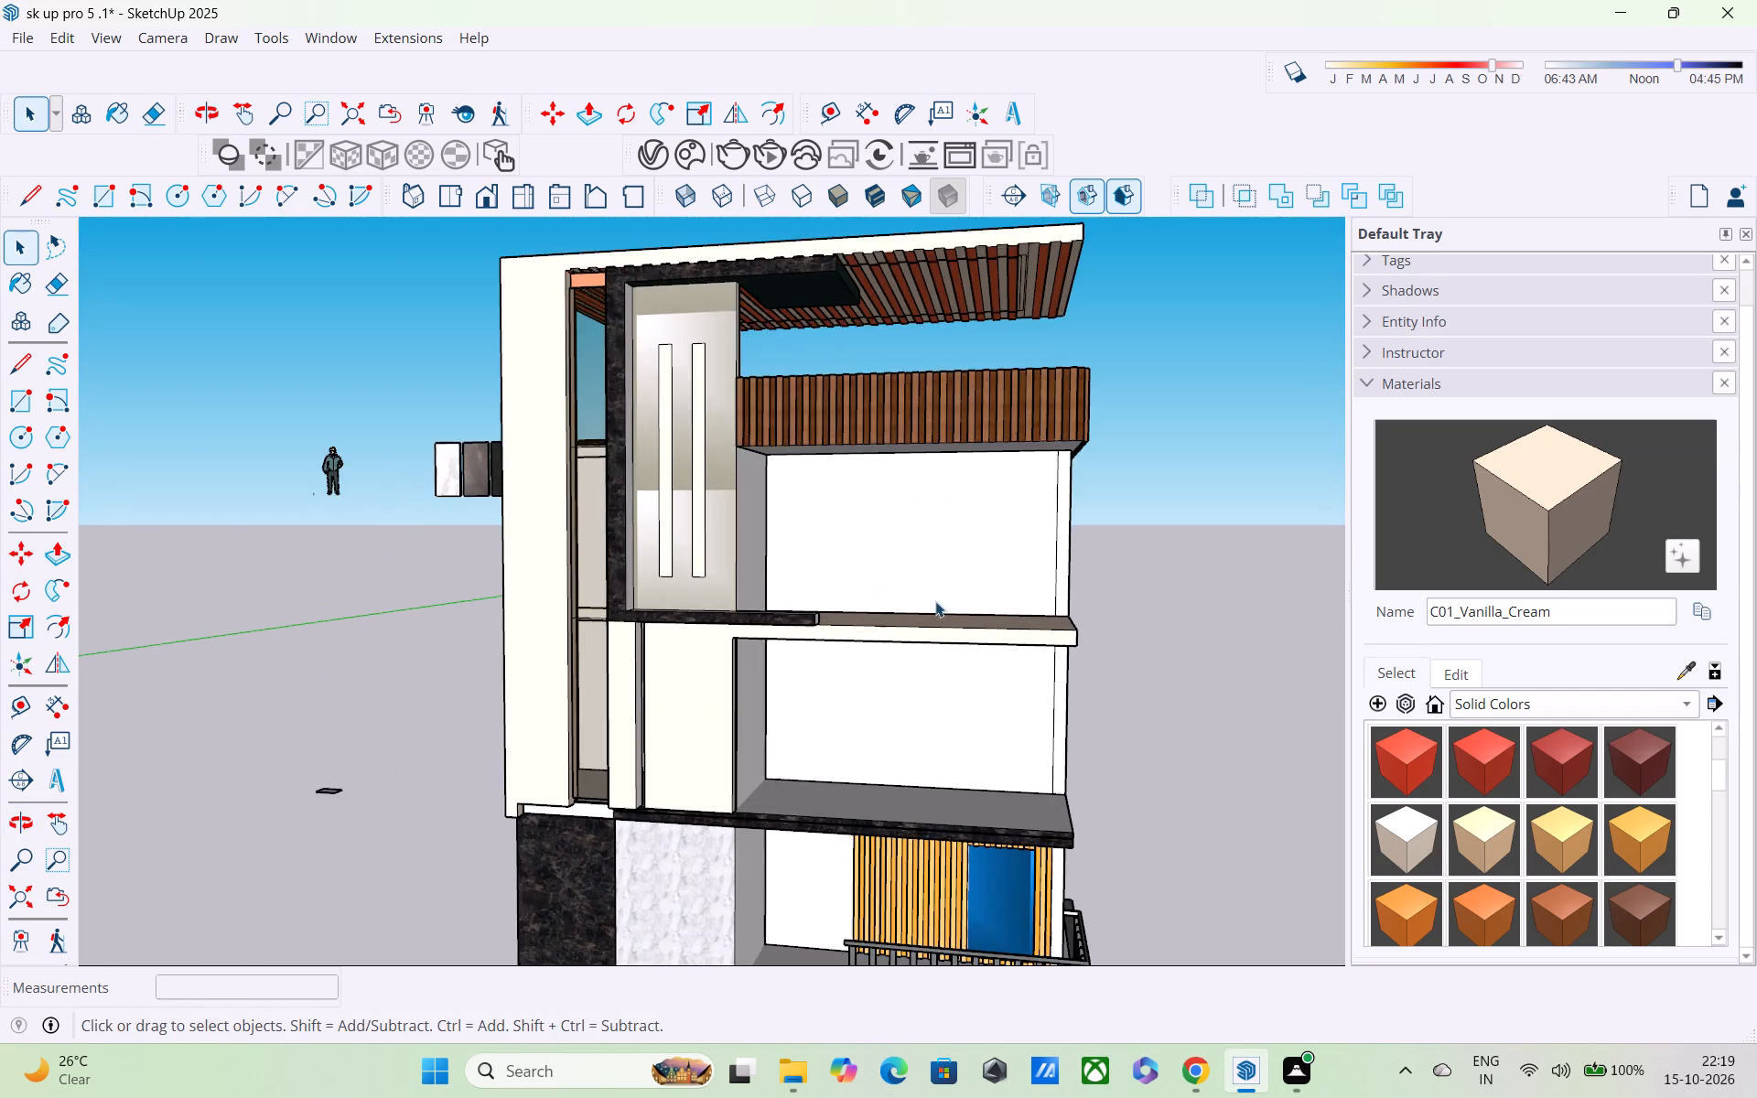
middle_click_drag(968, 612, 532, 605)
scroll(685, 619, "down", 3)
middle_click_drag(732, 595, 695, 556)
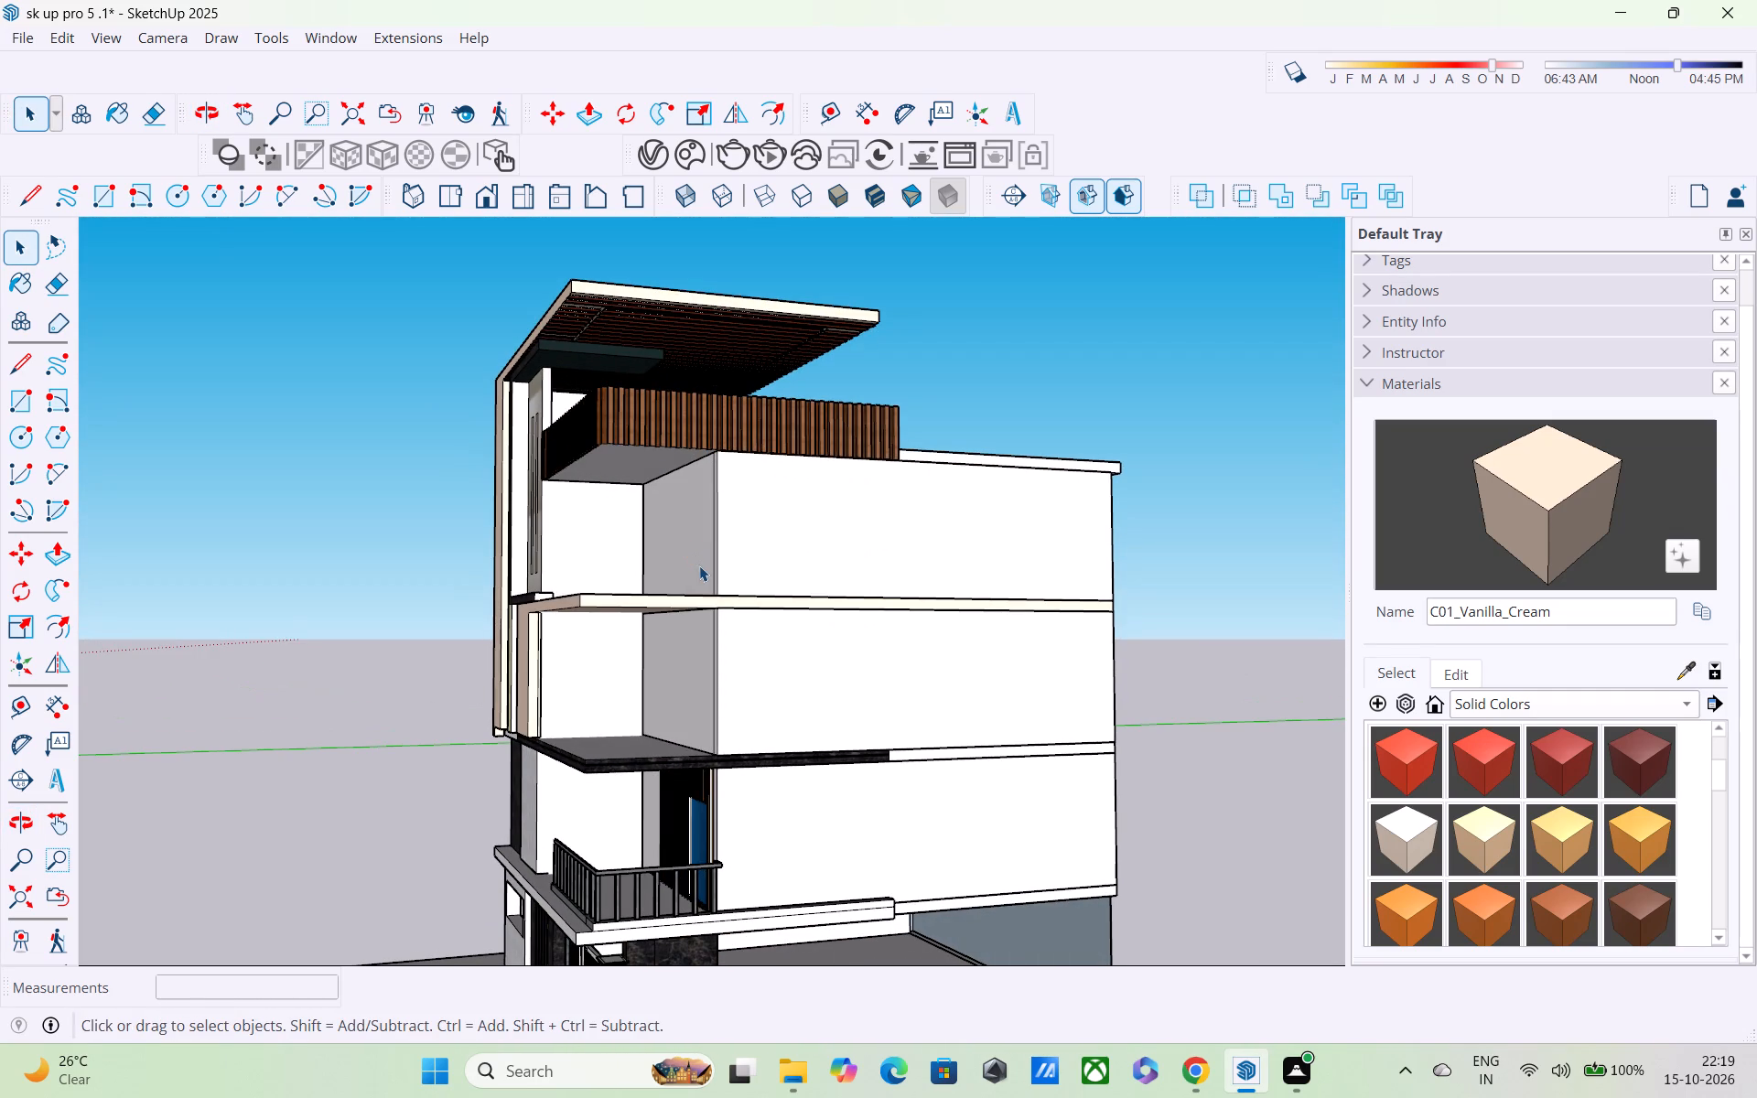
scroll(699, 555, "down", 1)
middle_click_drag(713, 554, 691, 565)
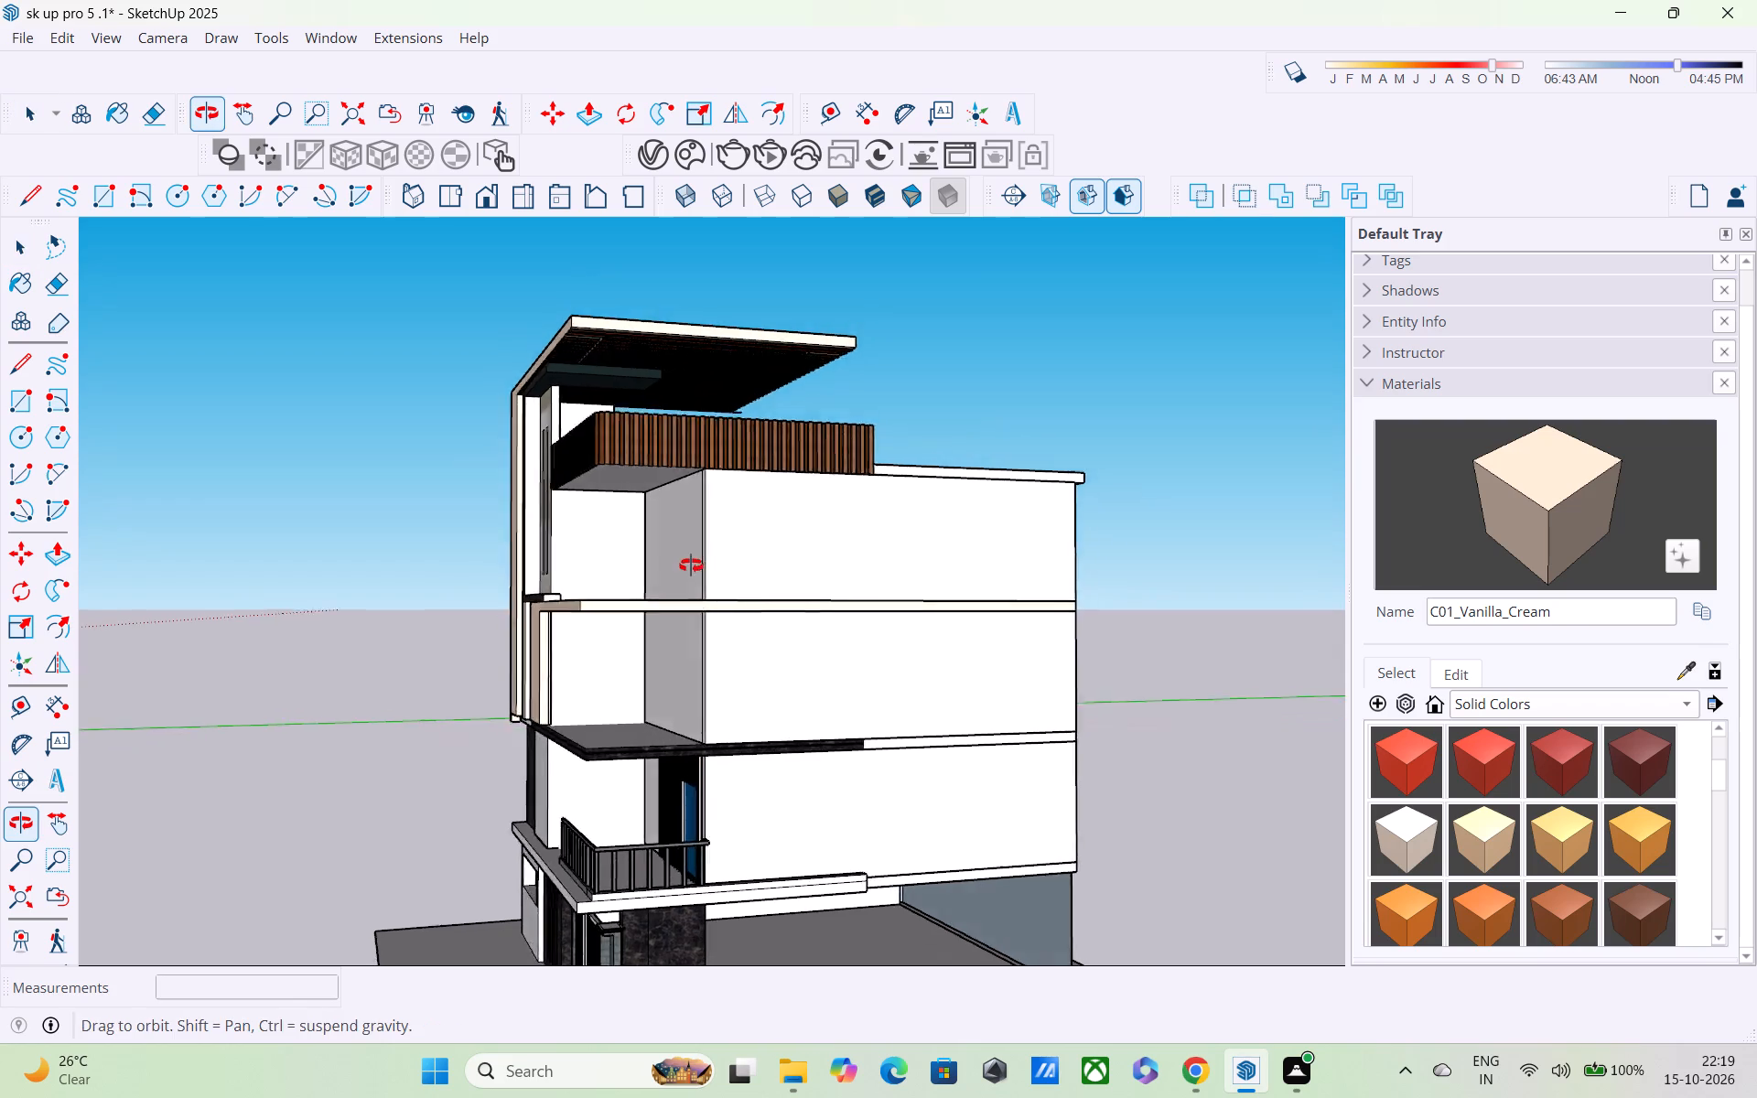
middle_click_drag(691, 565, 612, 565)
middle_click_drag(736, 566, 731, 566)
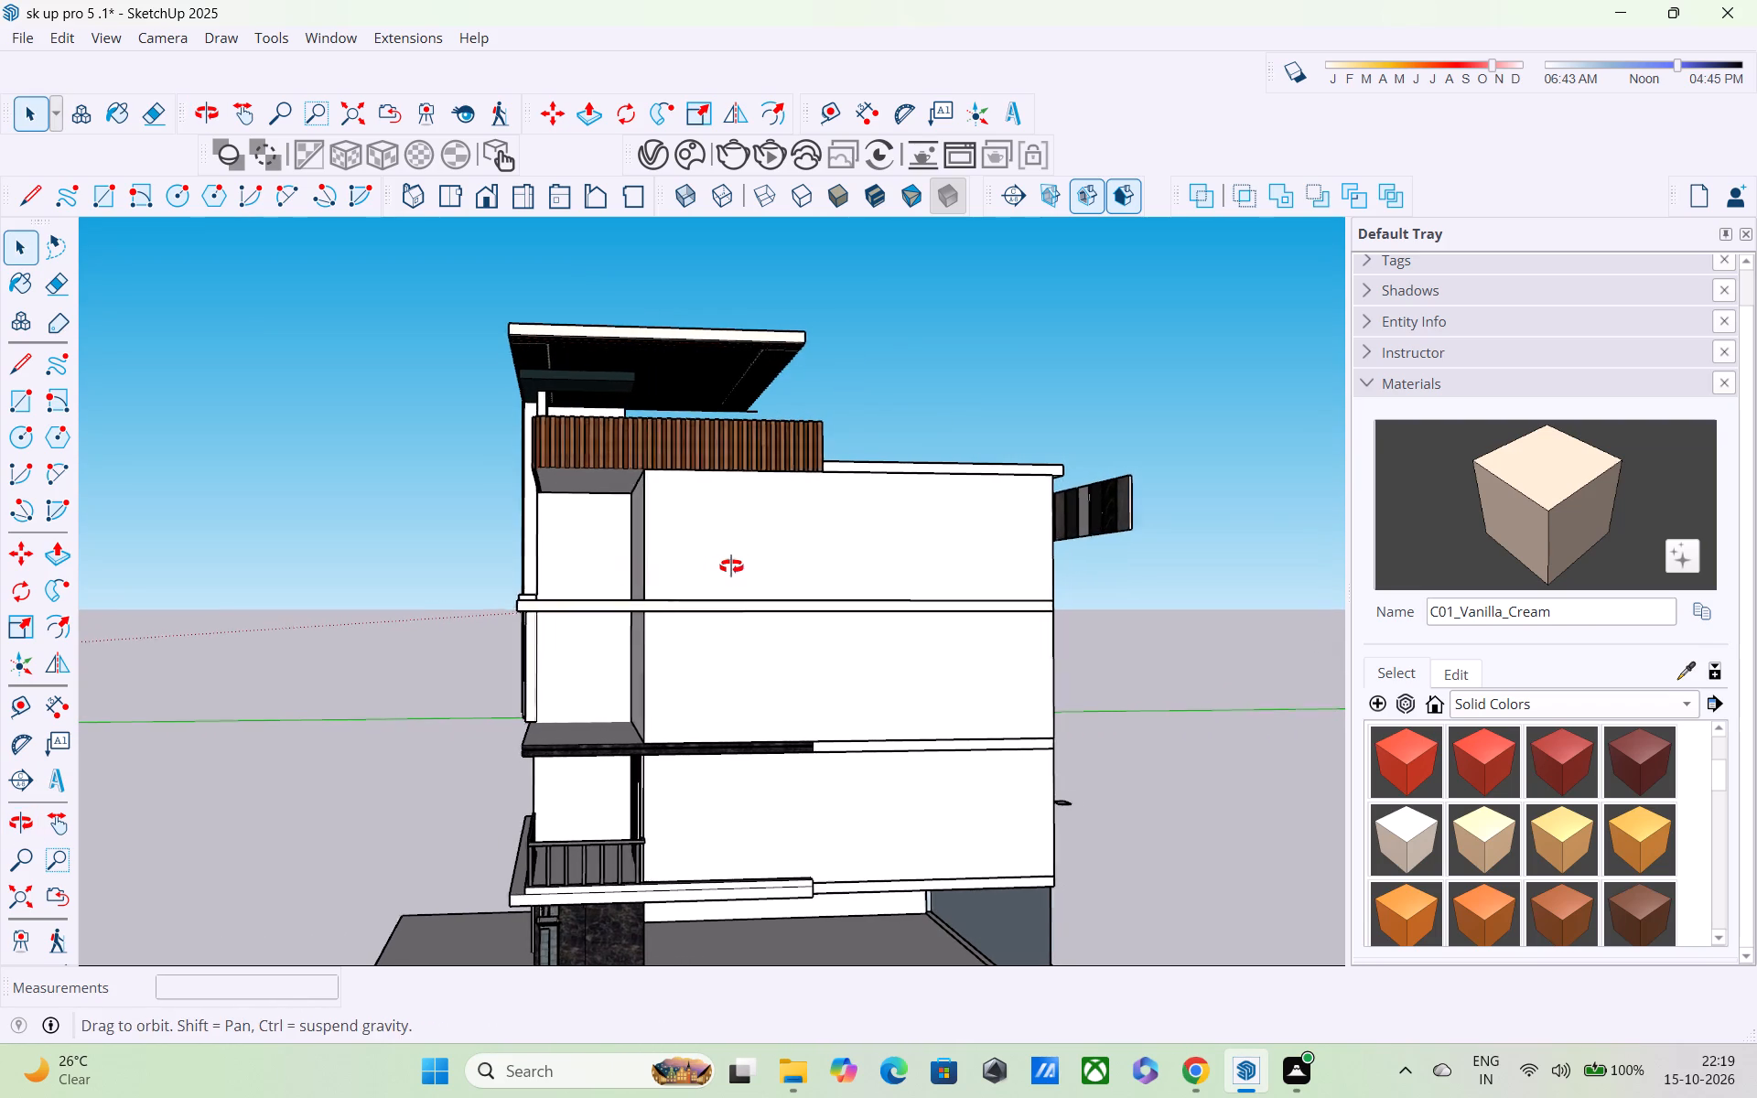
middle_click_drag(731, 566, 611, 572)
scroll(610, 571, "up", 3)
middle_click_drag(610, 571, 652, 603)
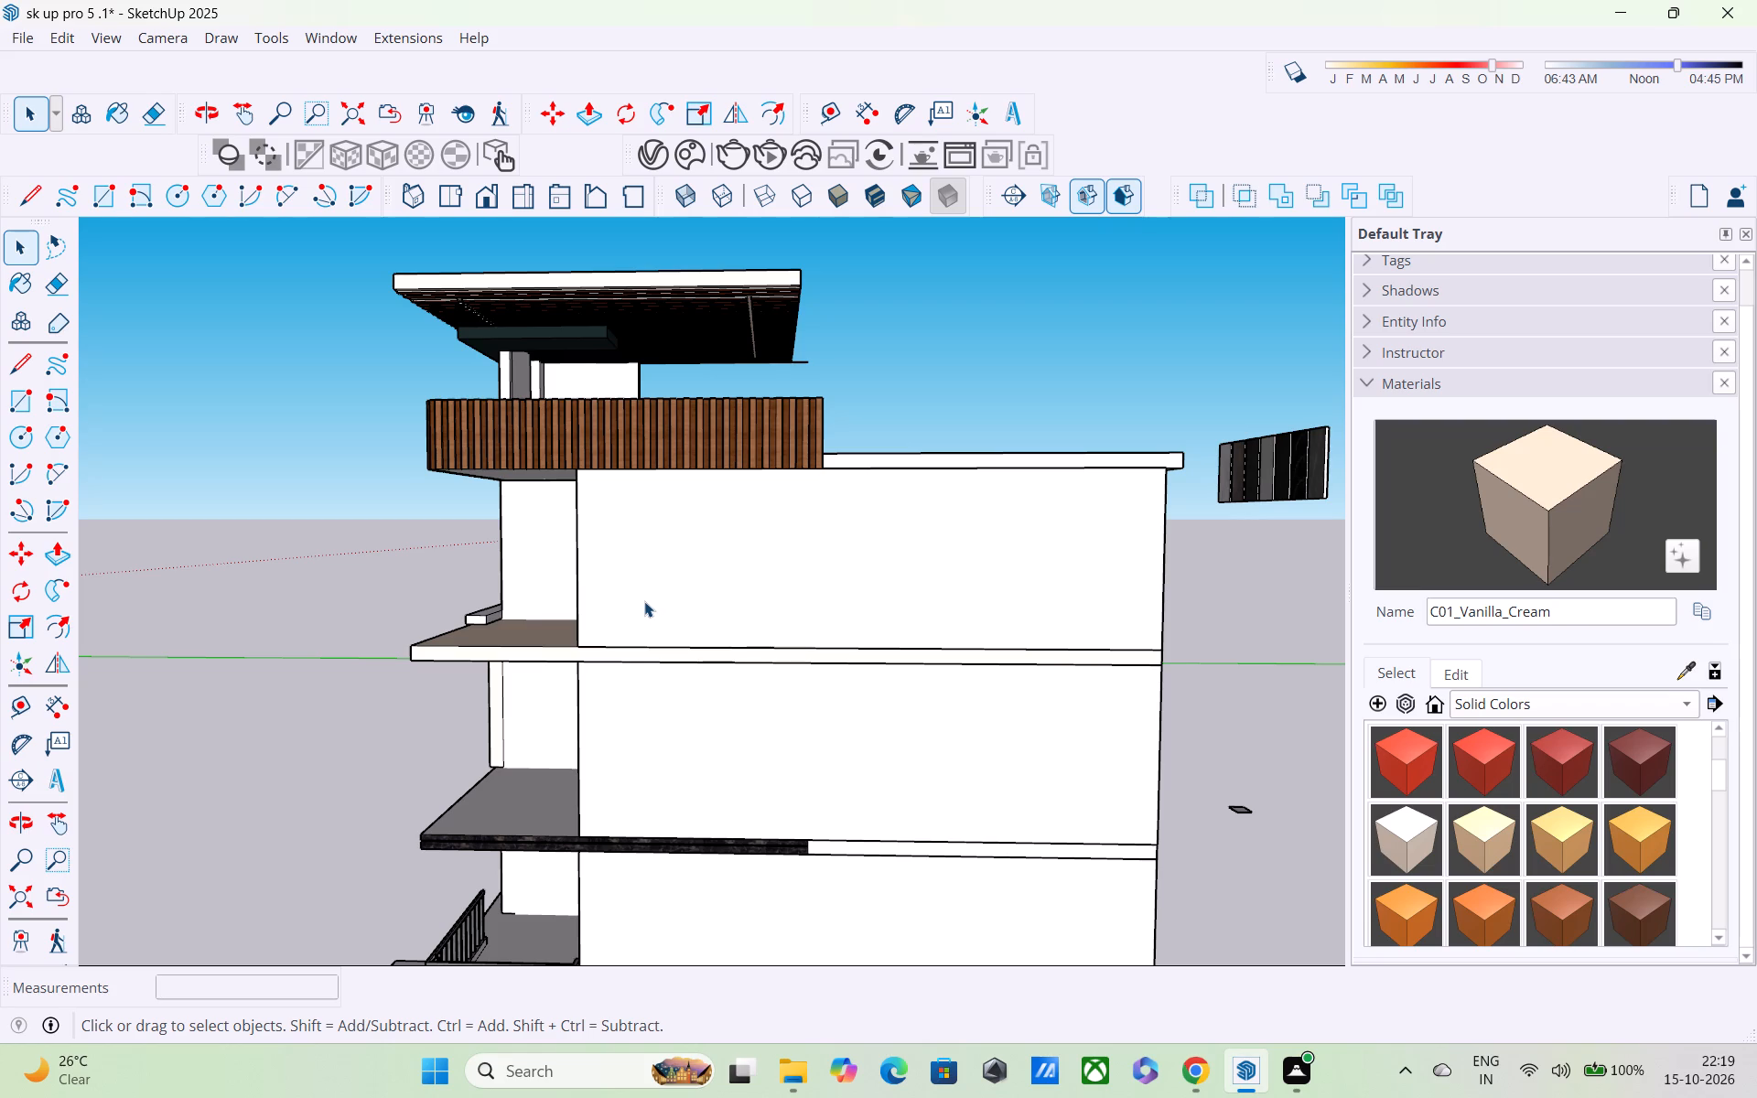
middle_click_drag(644, 601, 612, 644, "shift")
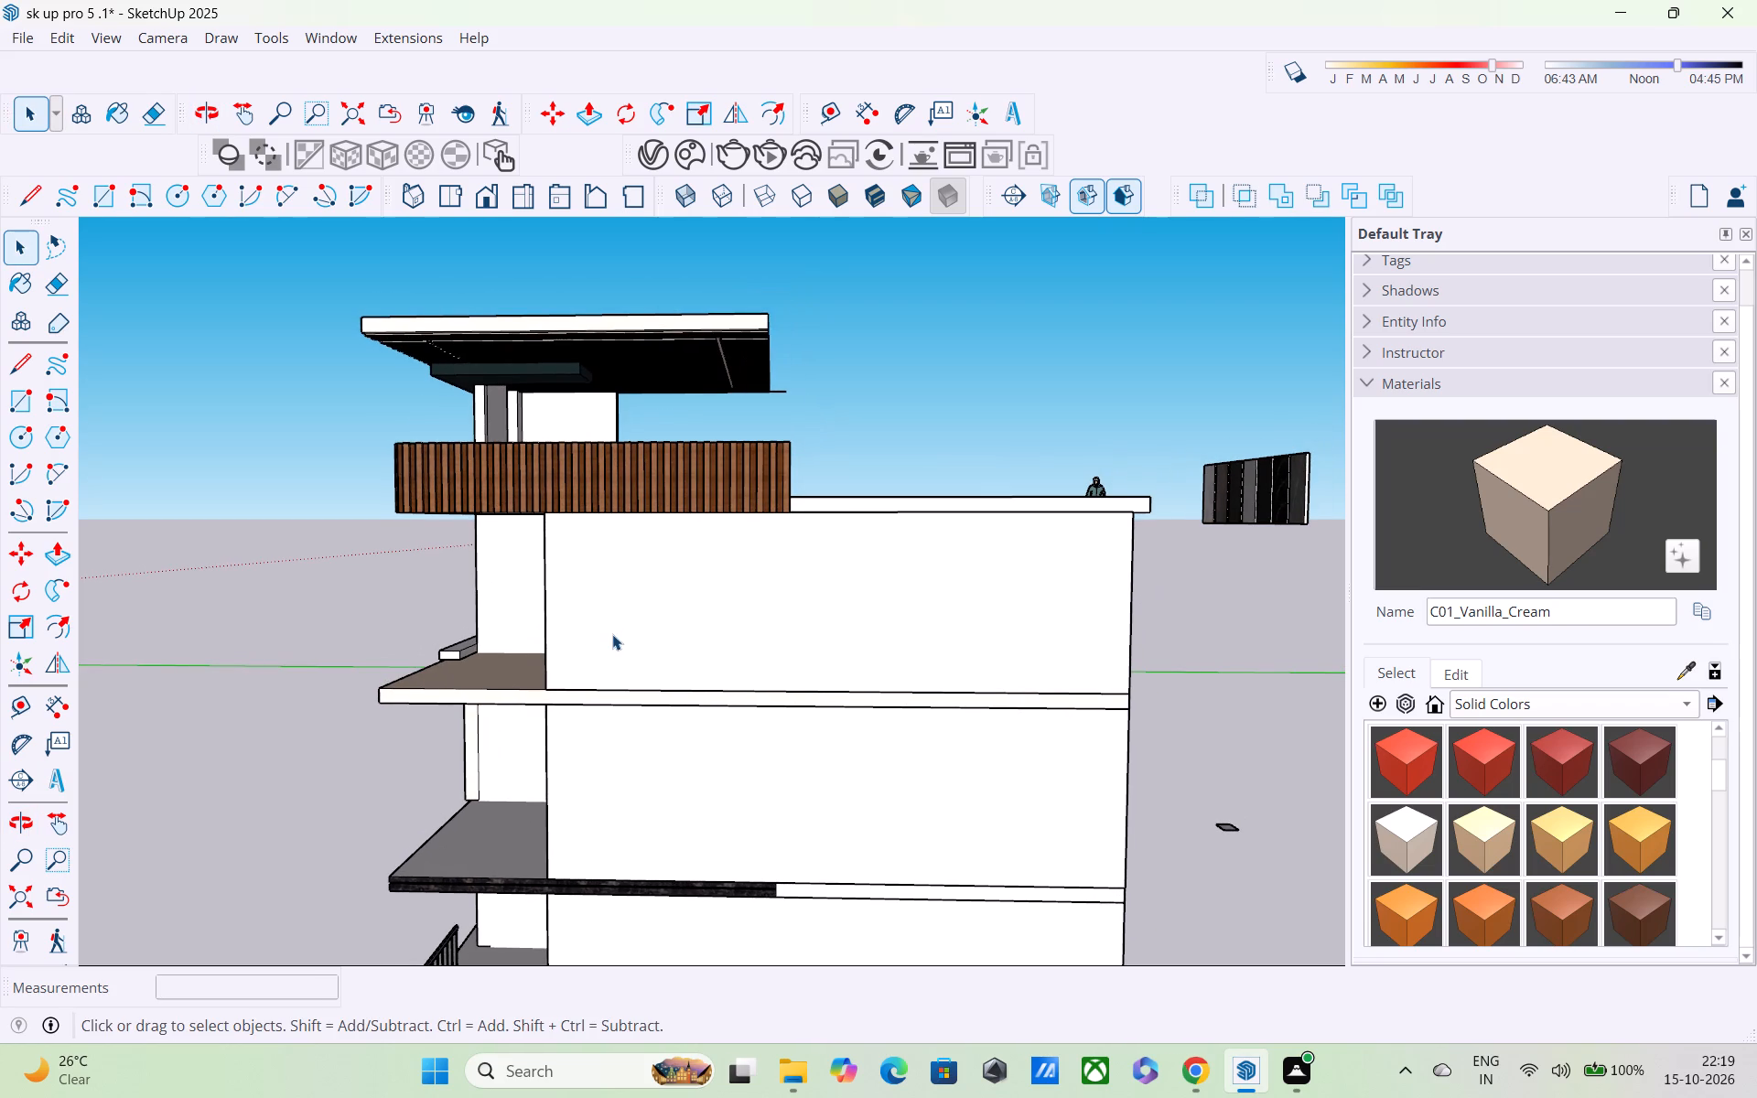
Draw a horizontal line about 6' 5" long across the side wall's top, from its front corner beneath the slatted parapet.
key("l")
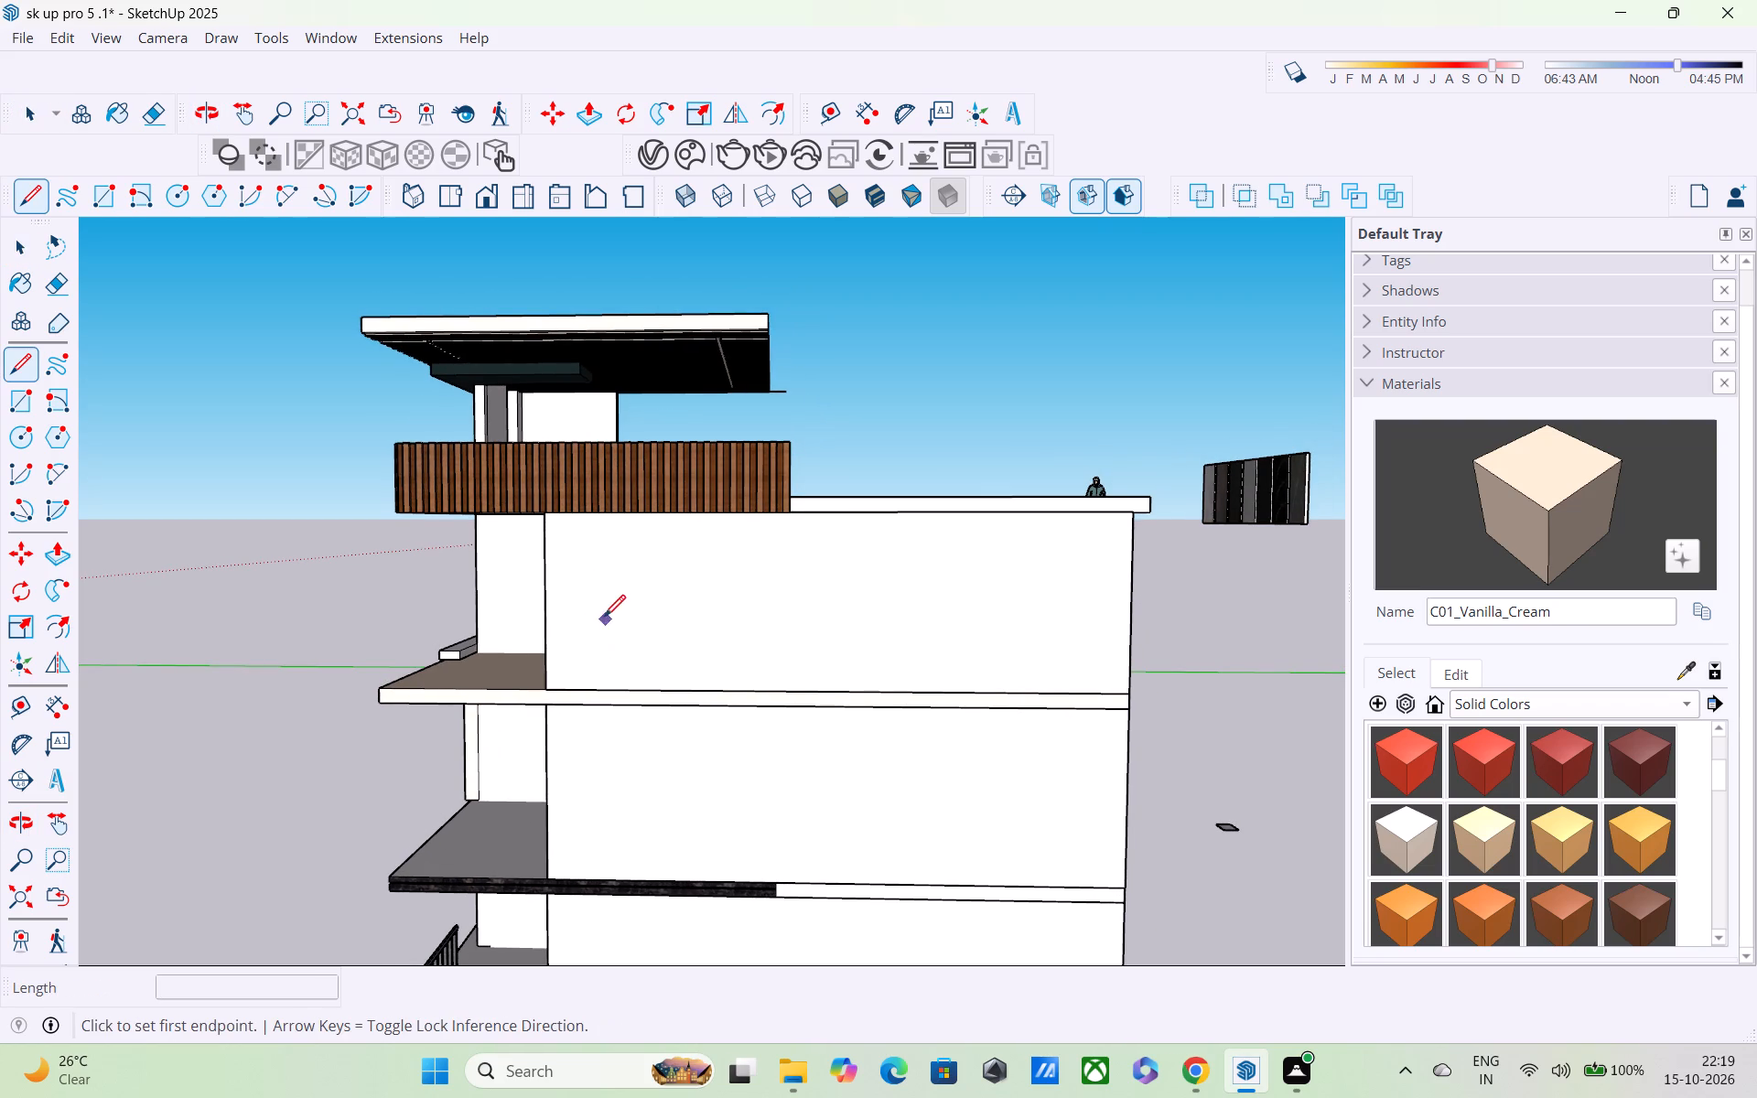
scroll(566, 582, "up", 2)
scroll(545, 502, "up", 3)
middle_click_drag(545, 501, 592, 370)
scroll(636, 342, "up", 4)
left_click(602, 300)
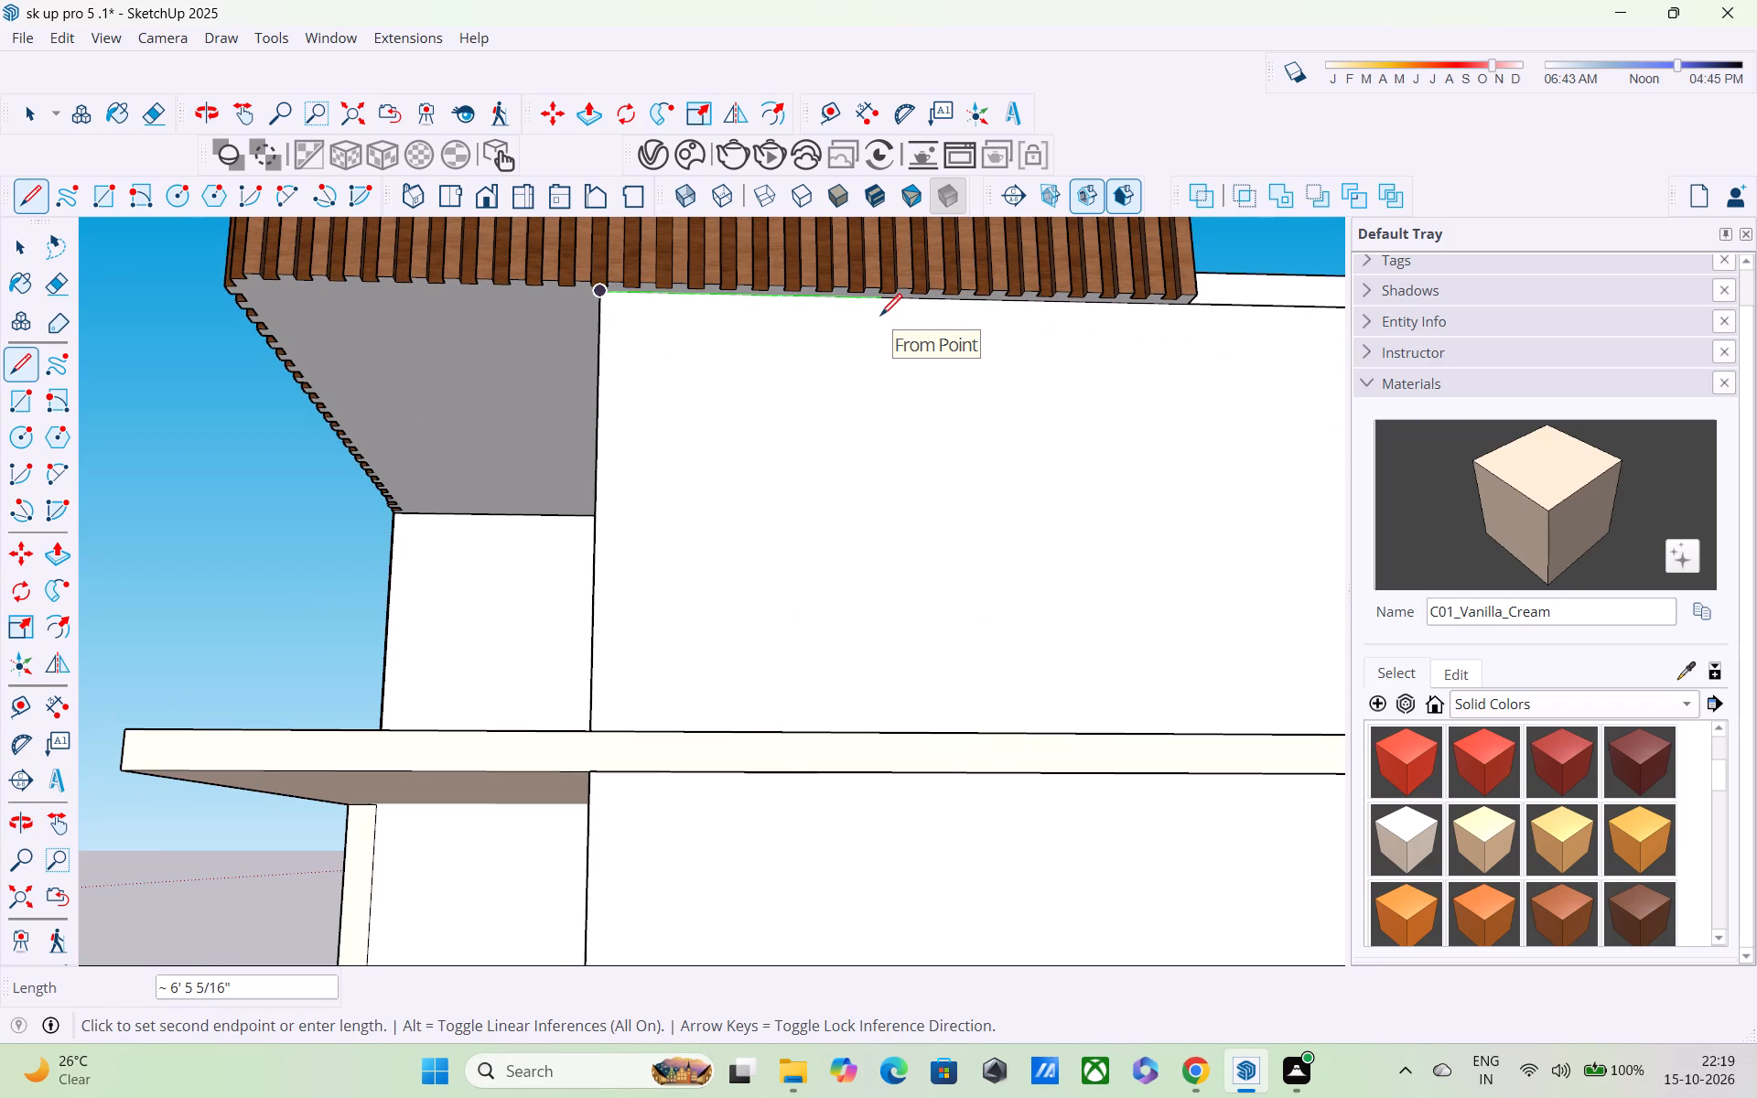
middle_click_drag(880, 318, 790, 313, "shift")
left_click(796, 301)
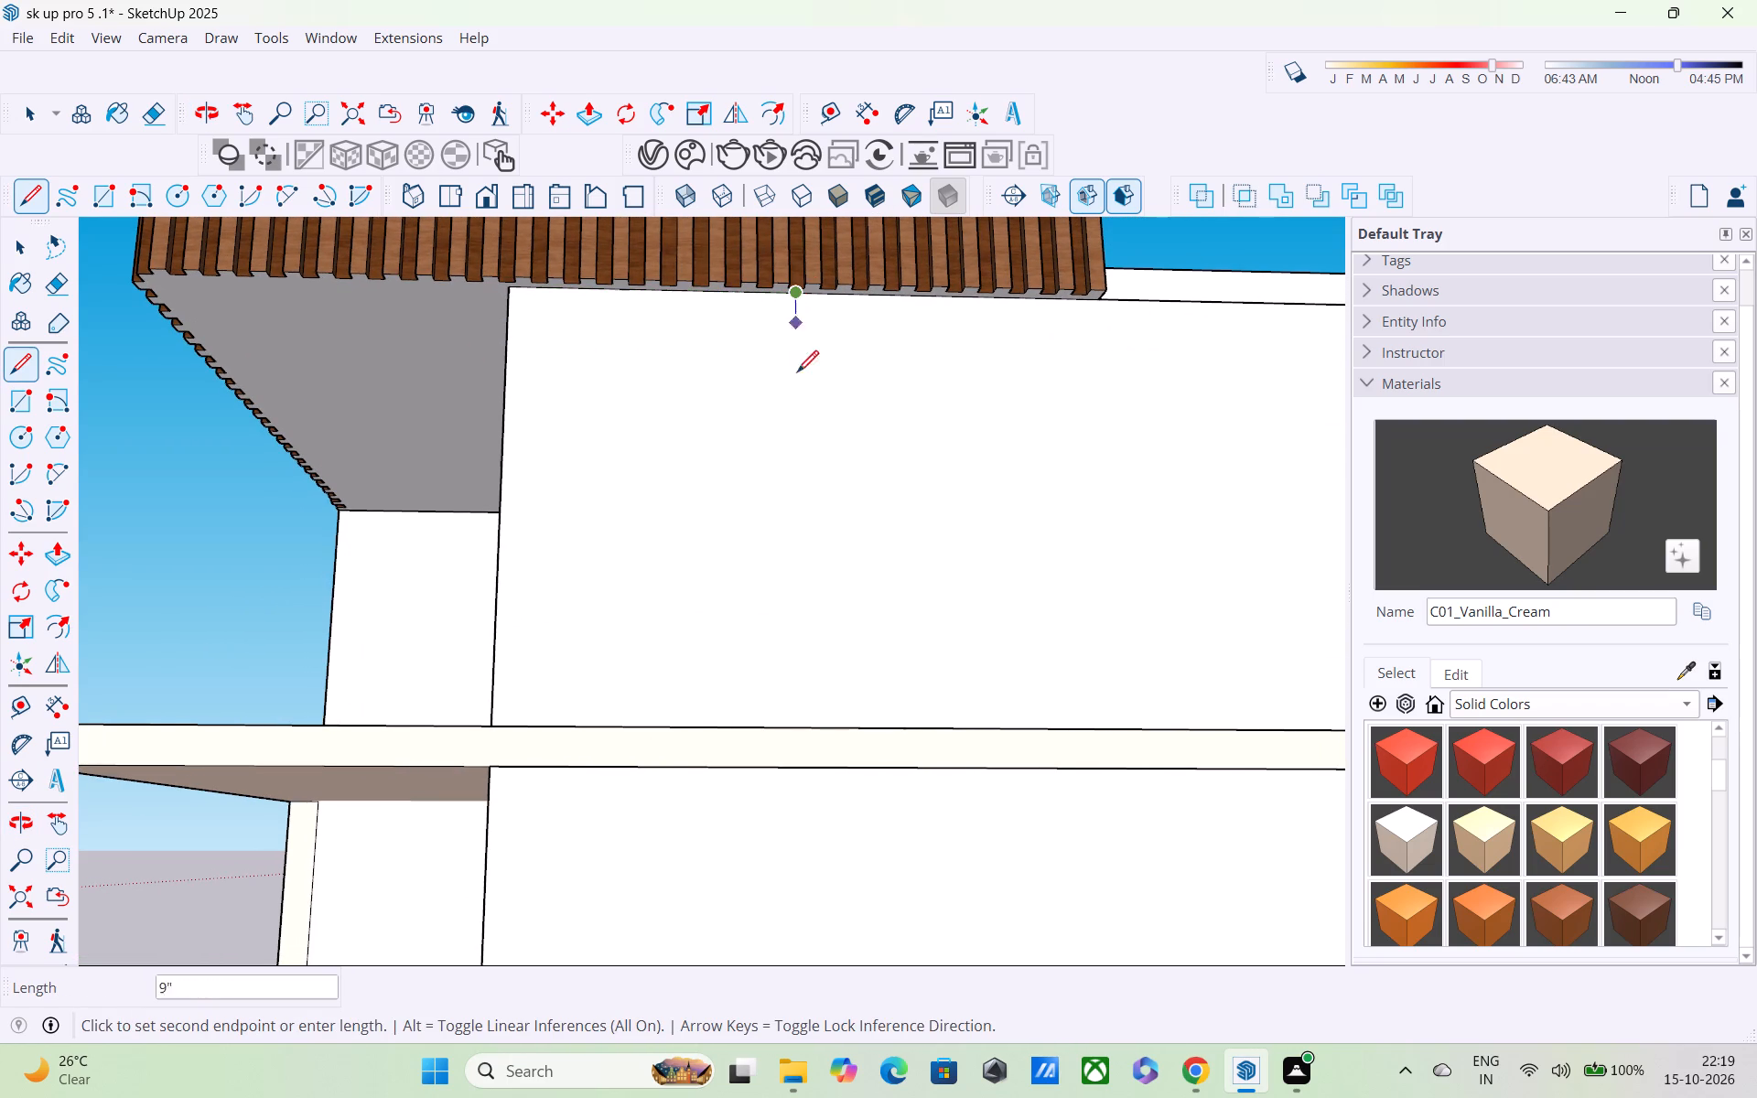
Extend the horizontal line about 1' farther along the side wall beneath the slatted parapet.
scroll(820, 707, "down", 1)
middle_click_drag(819, 681, 819, 455, "shift")
scroll(818, 455, "down", 3)
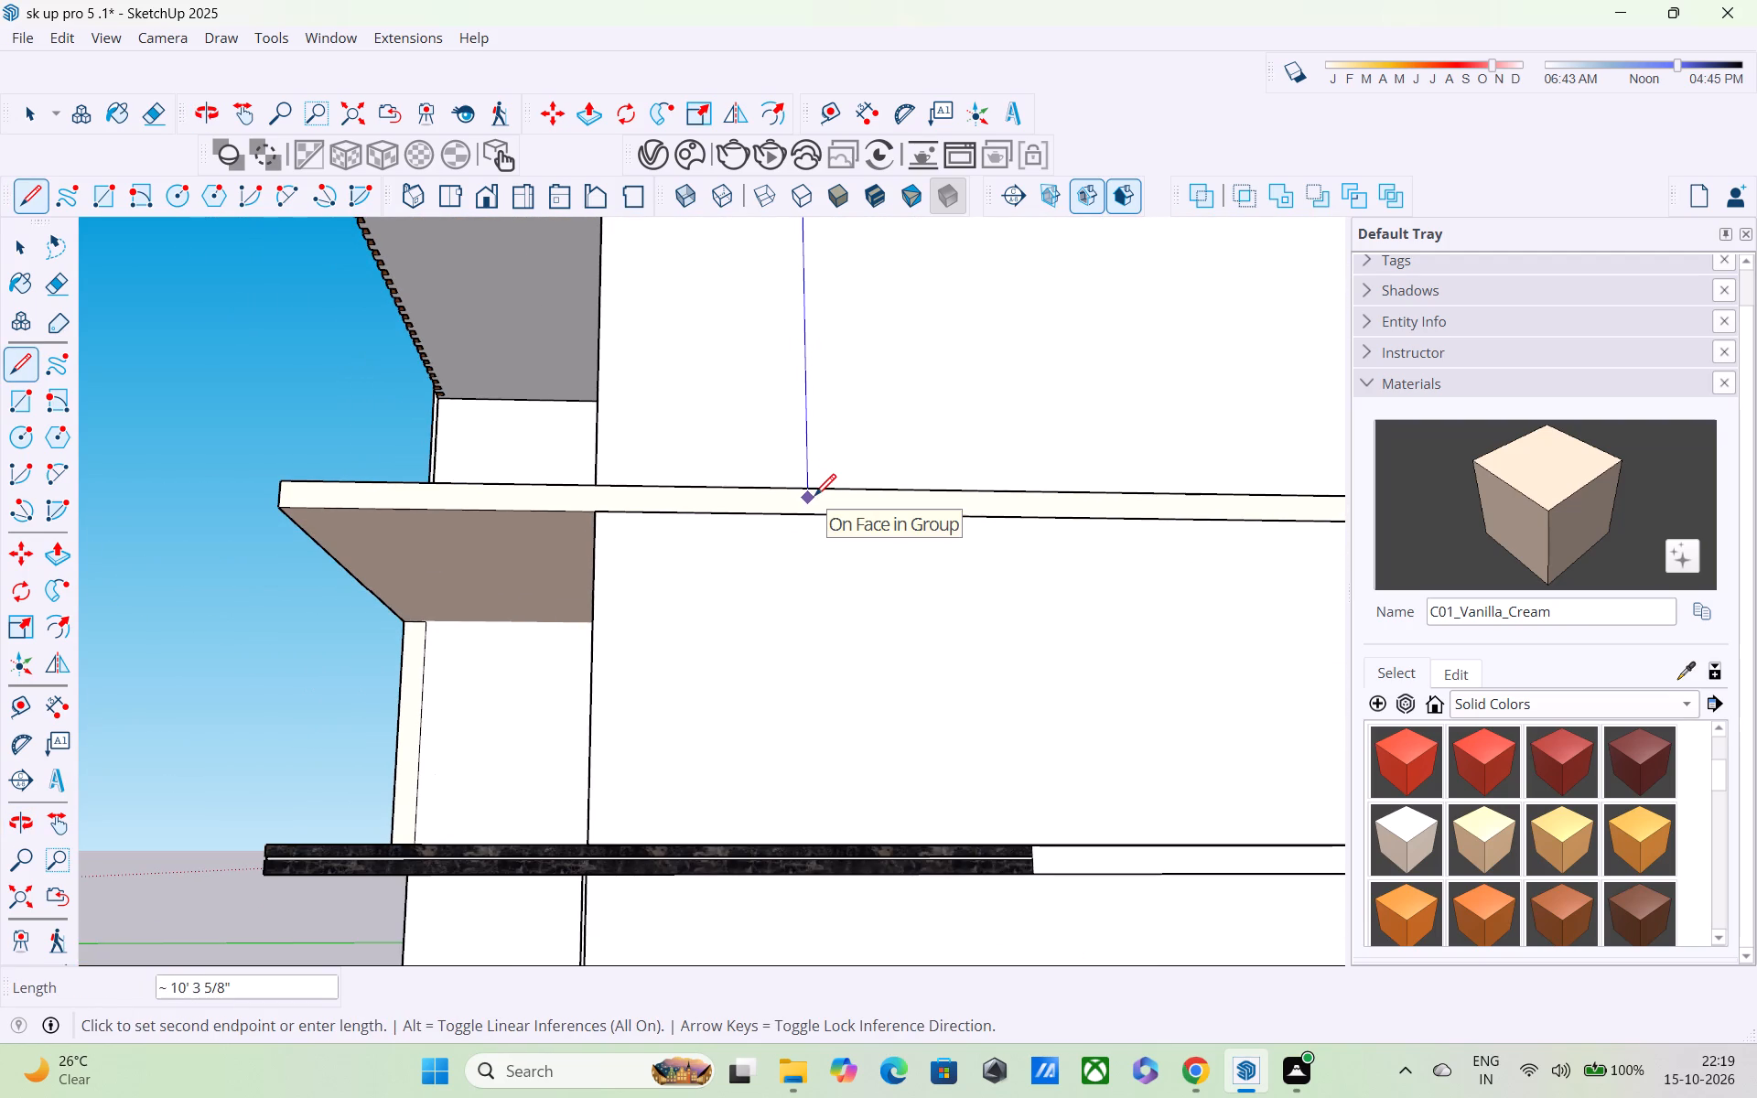
middle_click_drag(814, 513, 827, 732)
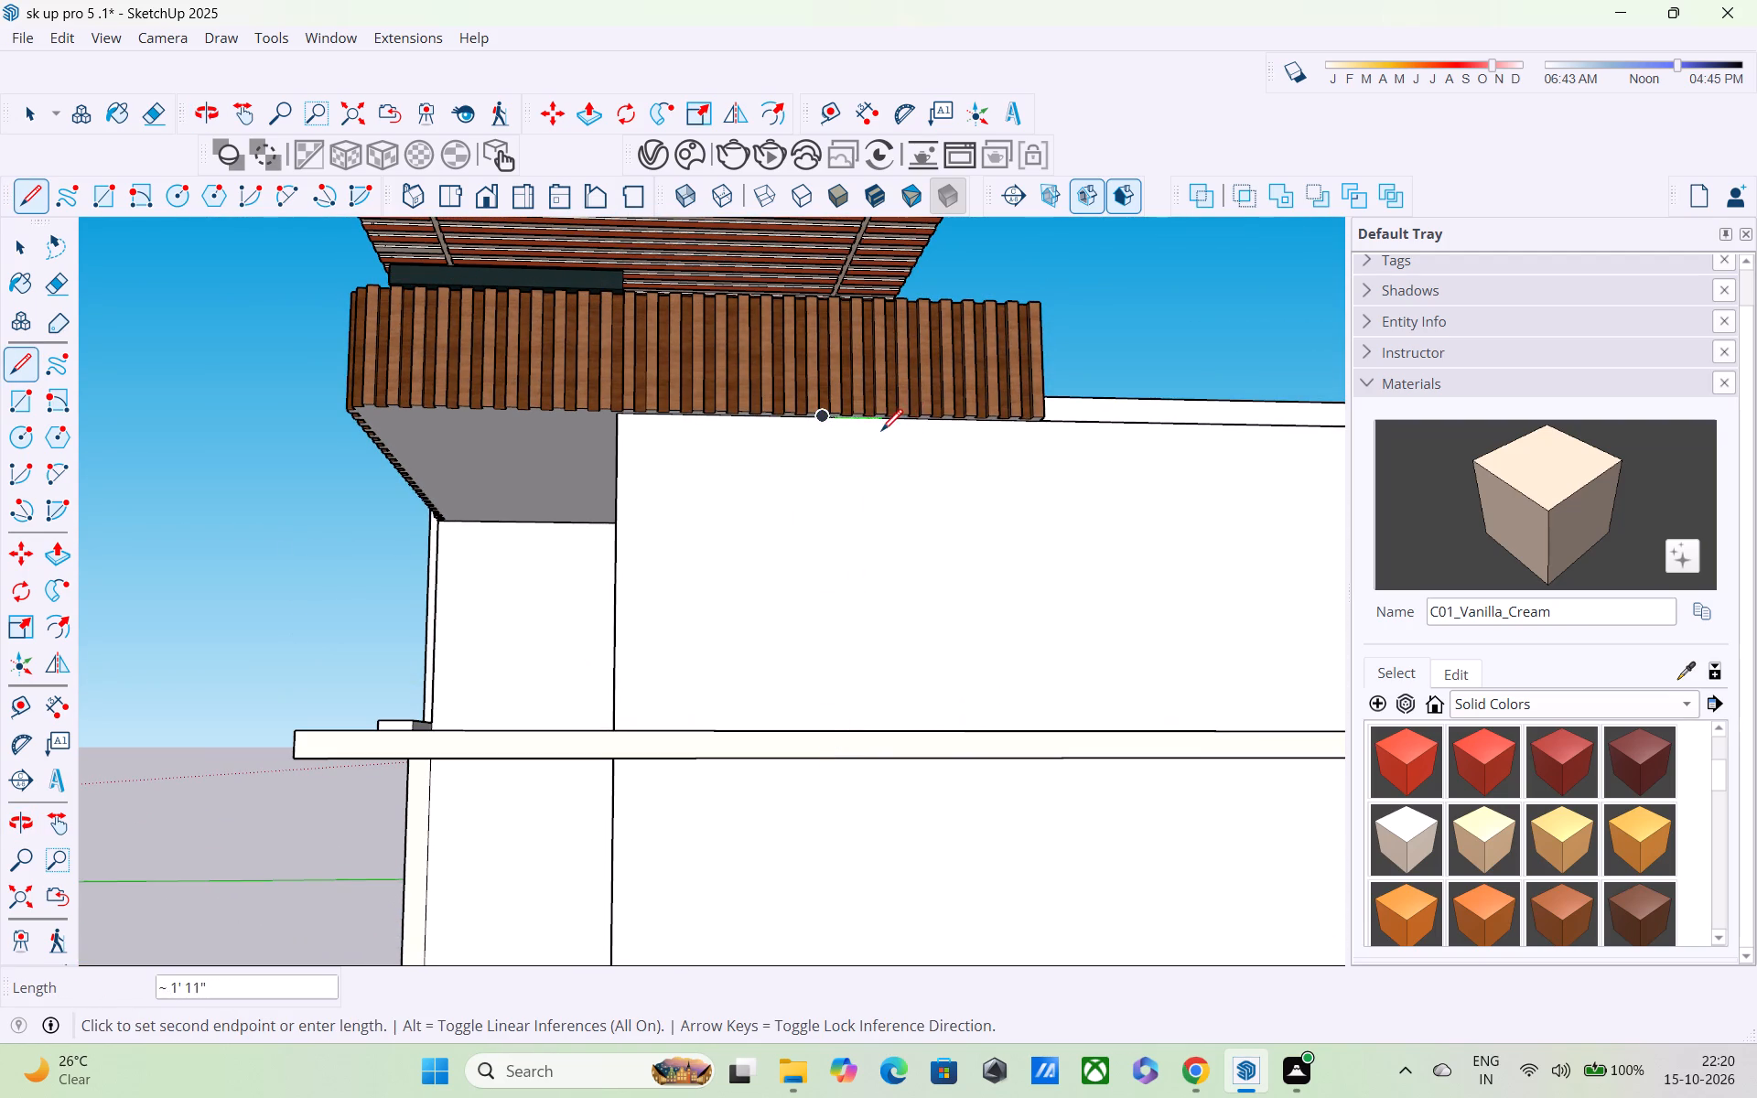
scroll(873, 433, "up", 6, "shift")
middle_click_drag(873, 423, 907, 322, "shift")
scroll(902, 326, "up", 2, "shift")
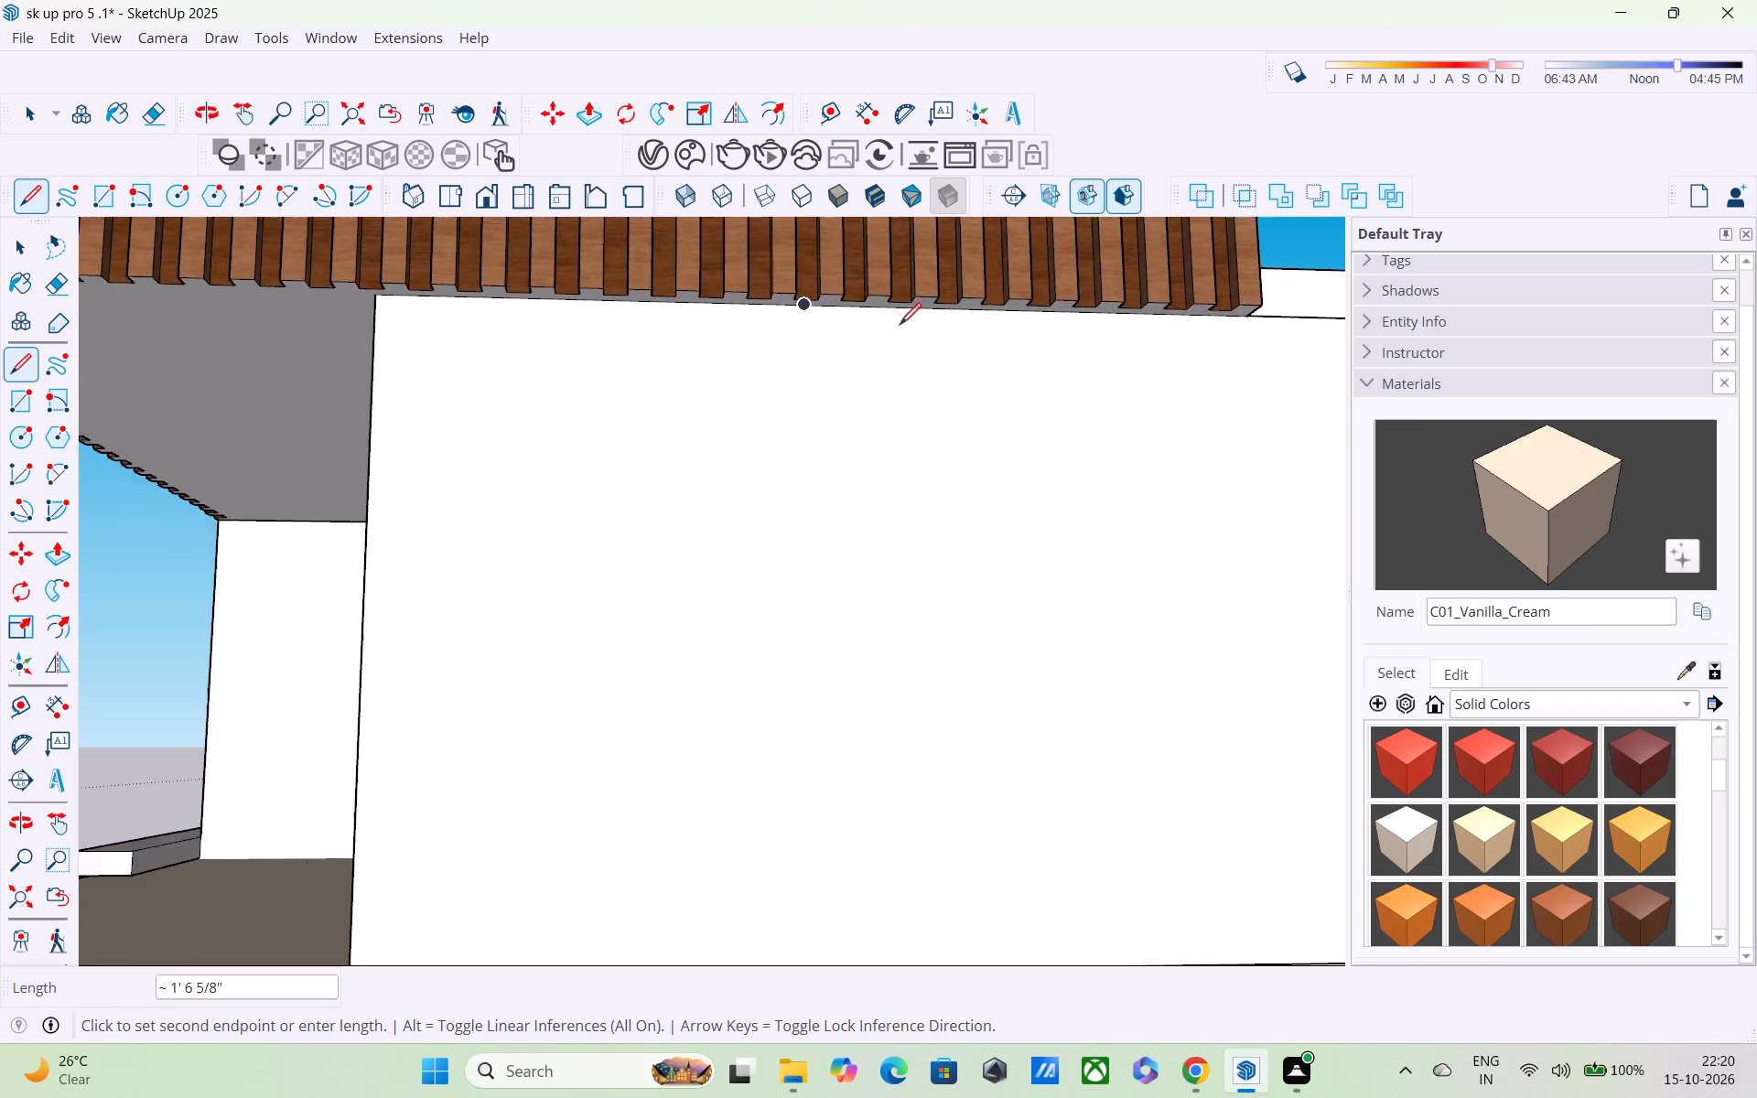
scroll(900, 327, "up", 1, "shift")
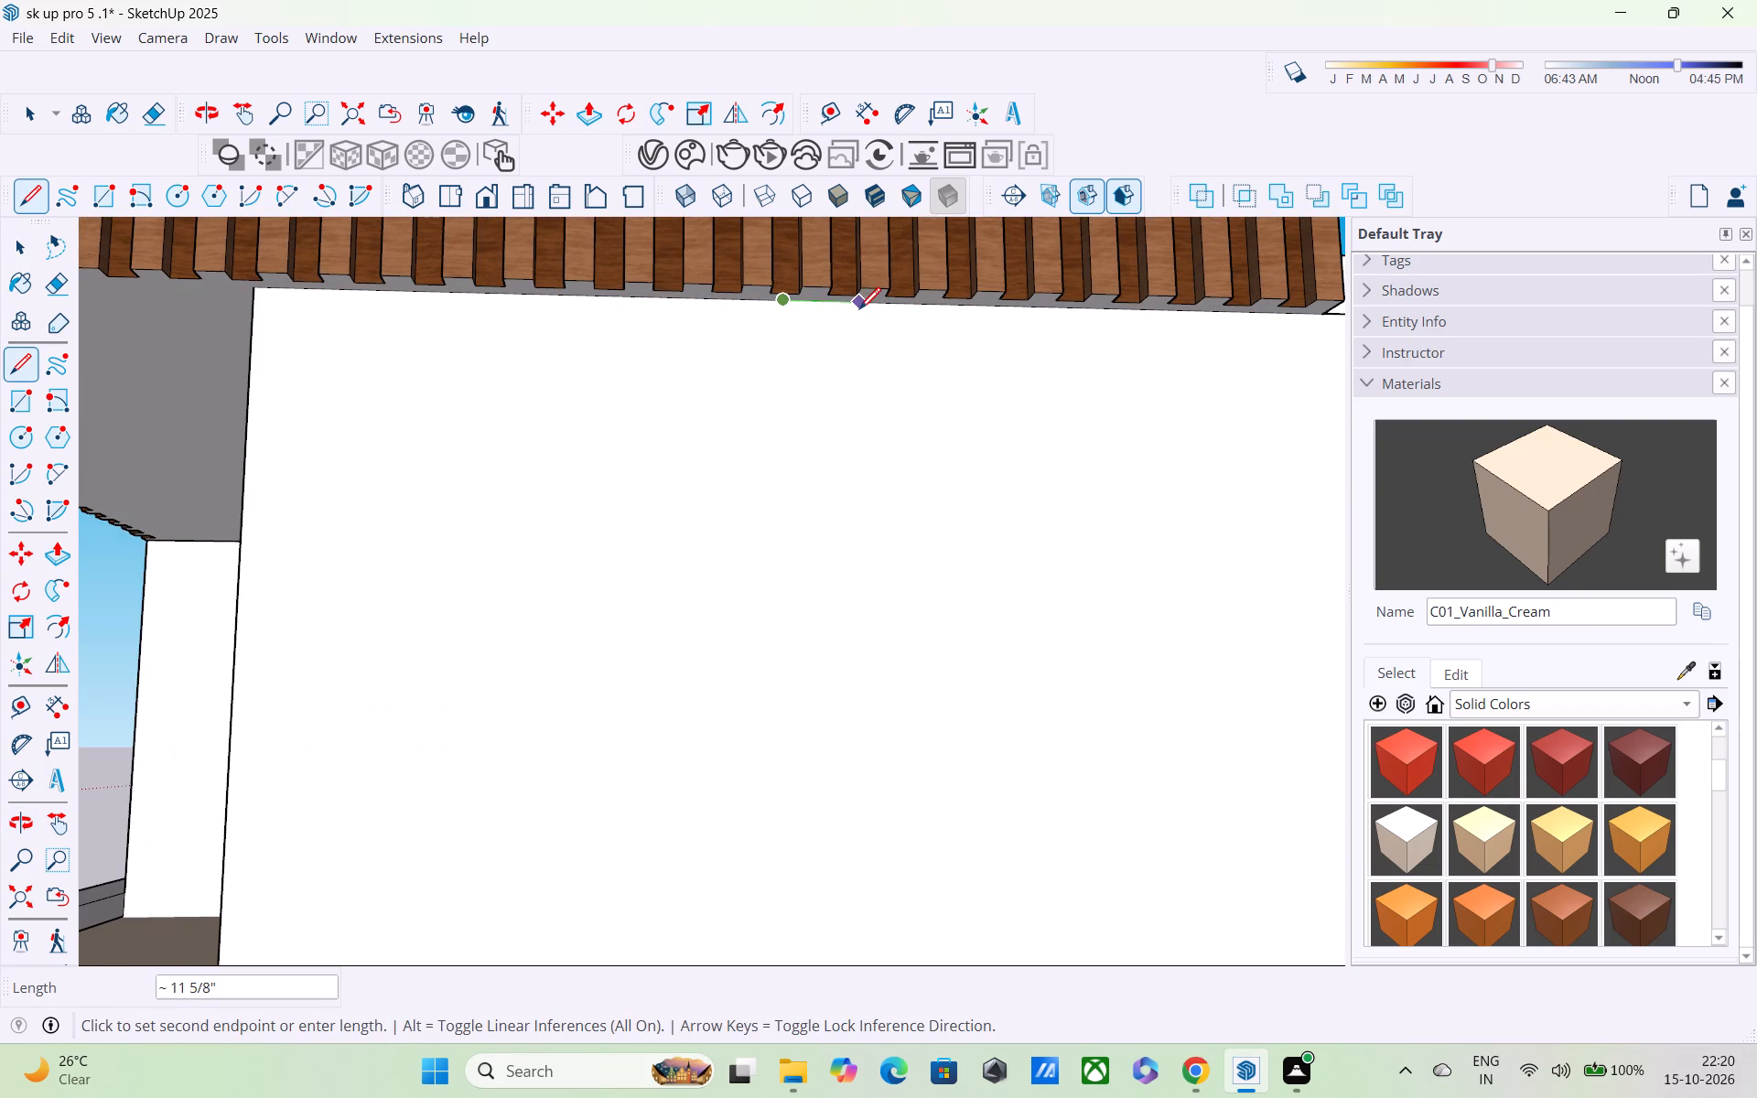
left_click(859, 311, "shift")
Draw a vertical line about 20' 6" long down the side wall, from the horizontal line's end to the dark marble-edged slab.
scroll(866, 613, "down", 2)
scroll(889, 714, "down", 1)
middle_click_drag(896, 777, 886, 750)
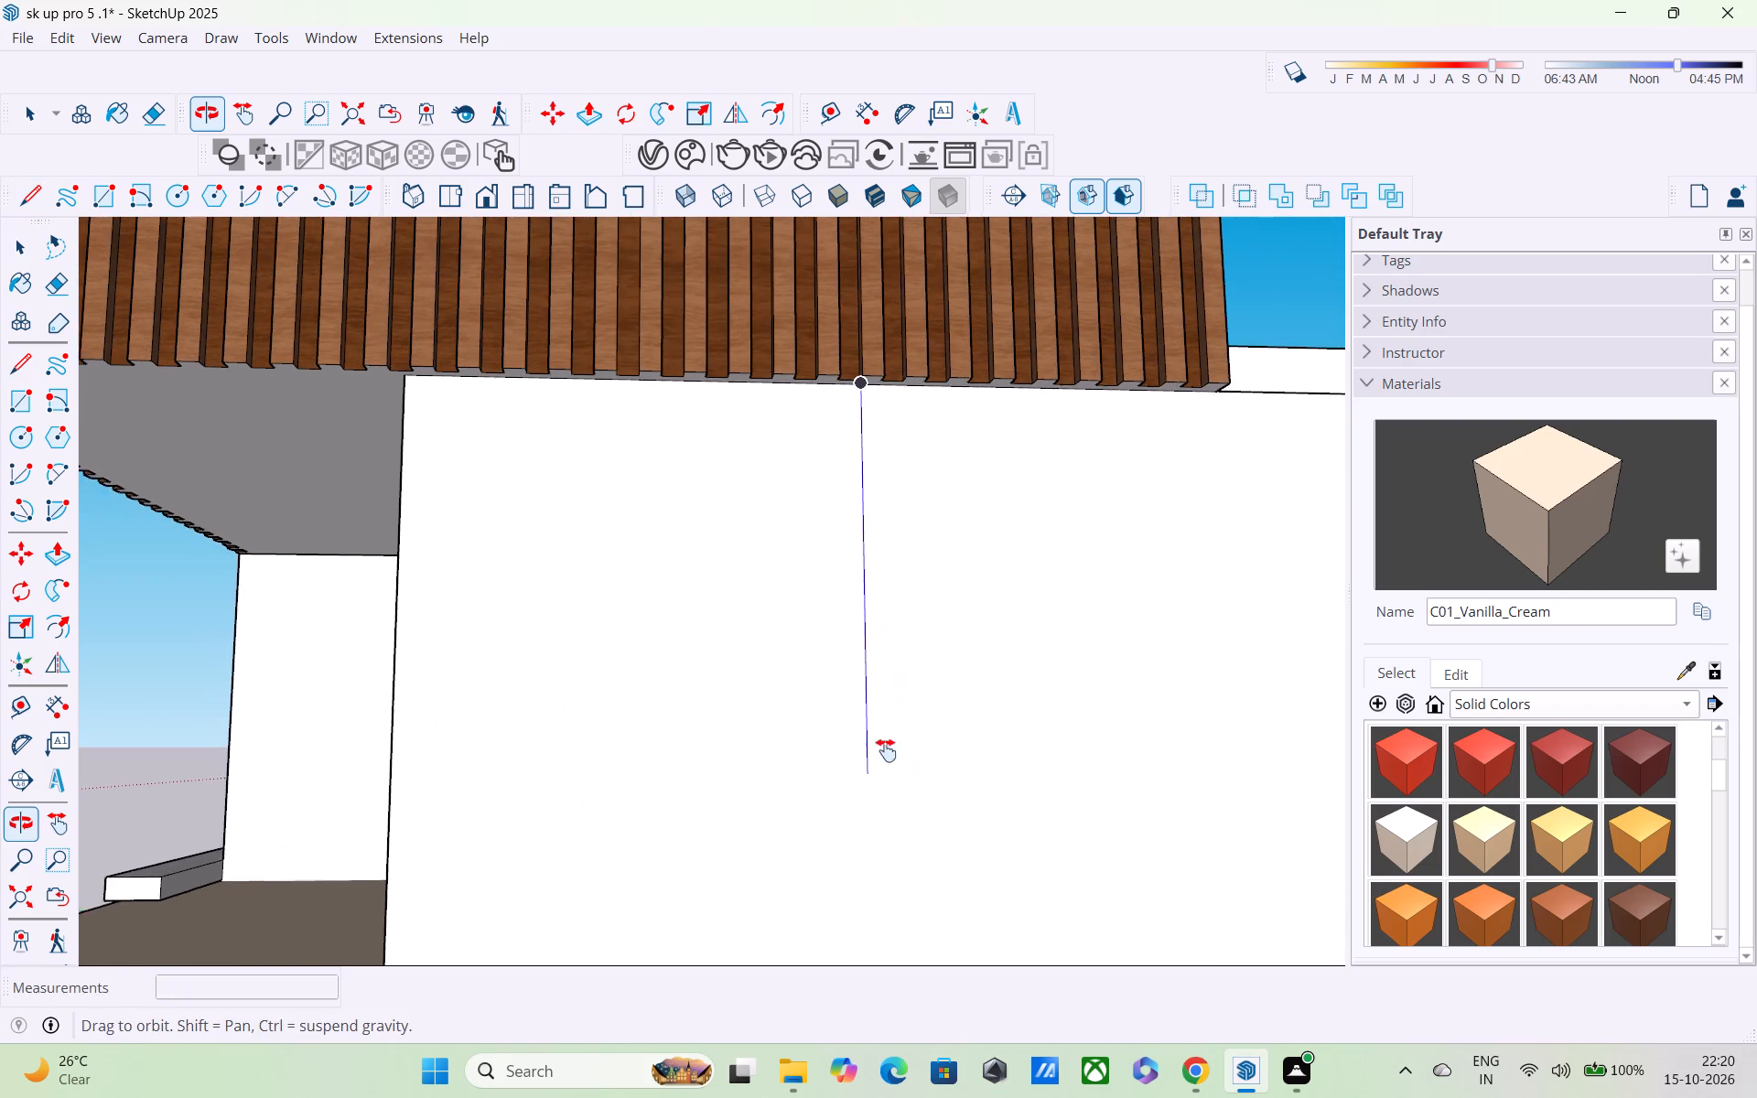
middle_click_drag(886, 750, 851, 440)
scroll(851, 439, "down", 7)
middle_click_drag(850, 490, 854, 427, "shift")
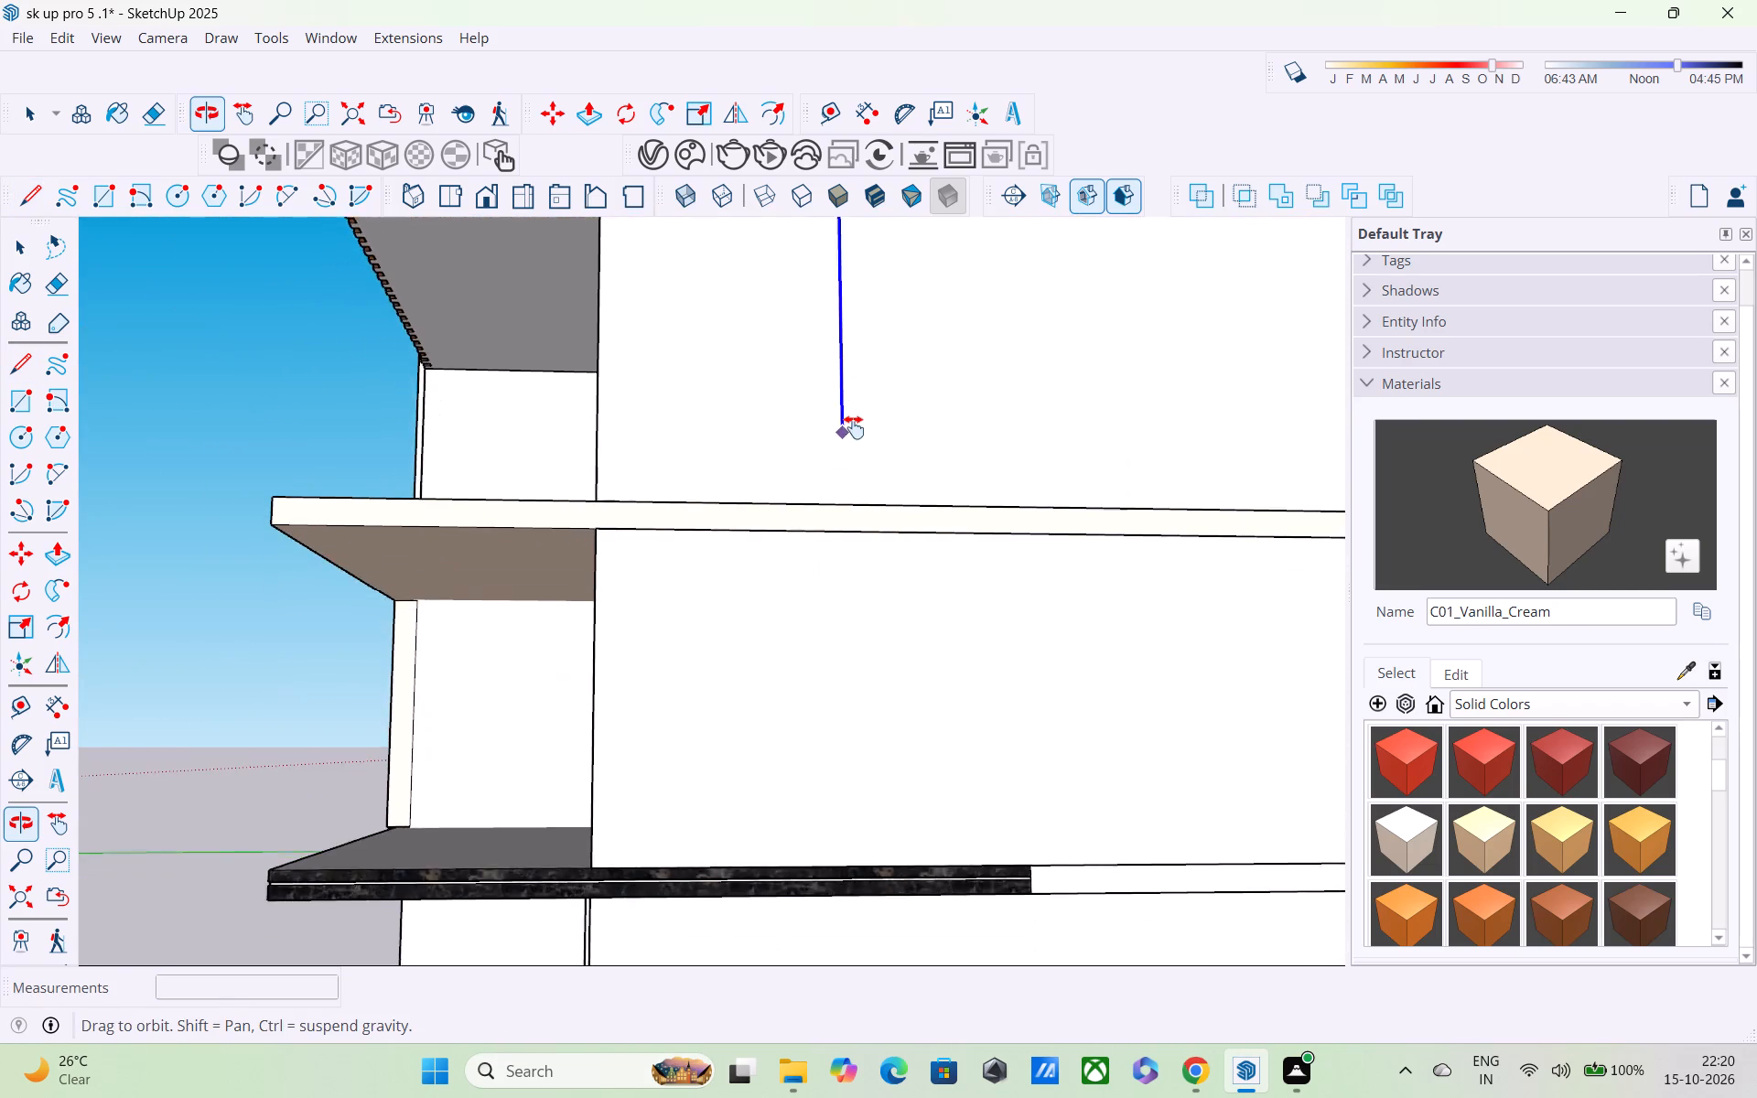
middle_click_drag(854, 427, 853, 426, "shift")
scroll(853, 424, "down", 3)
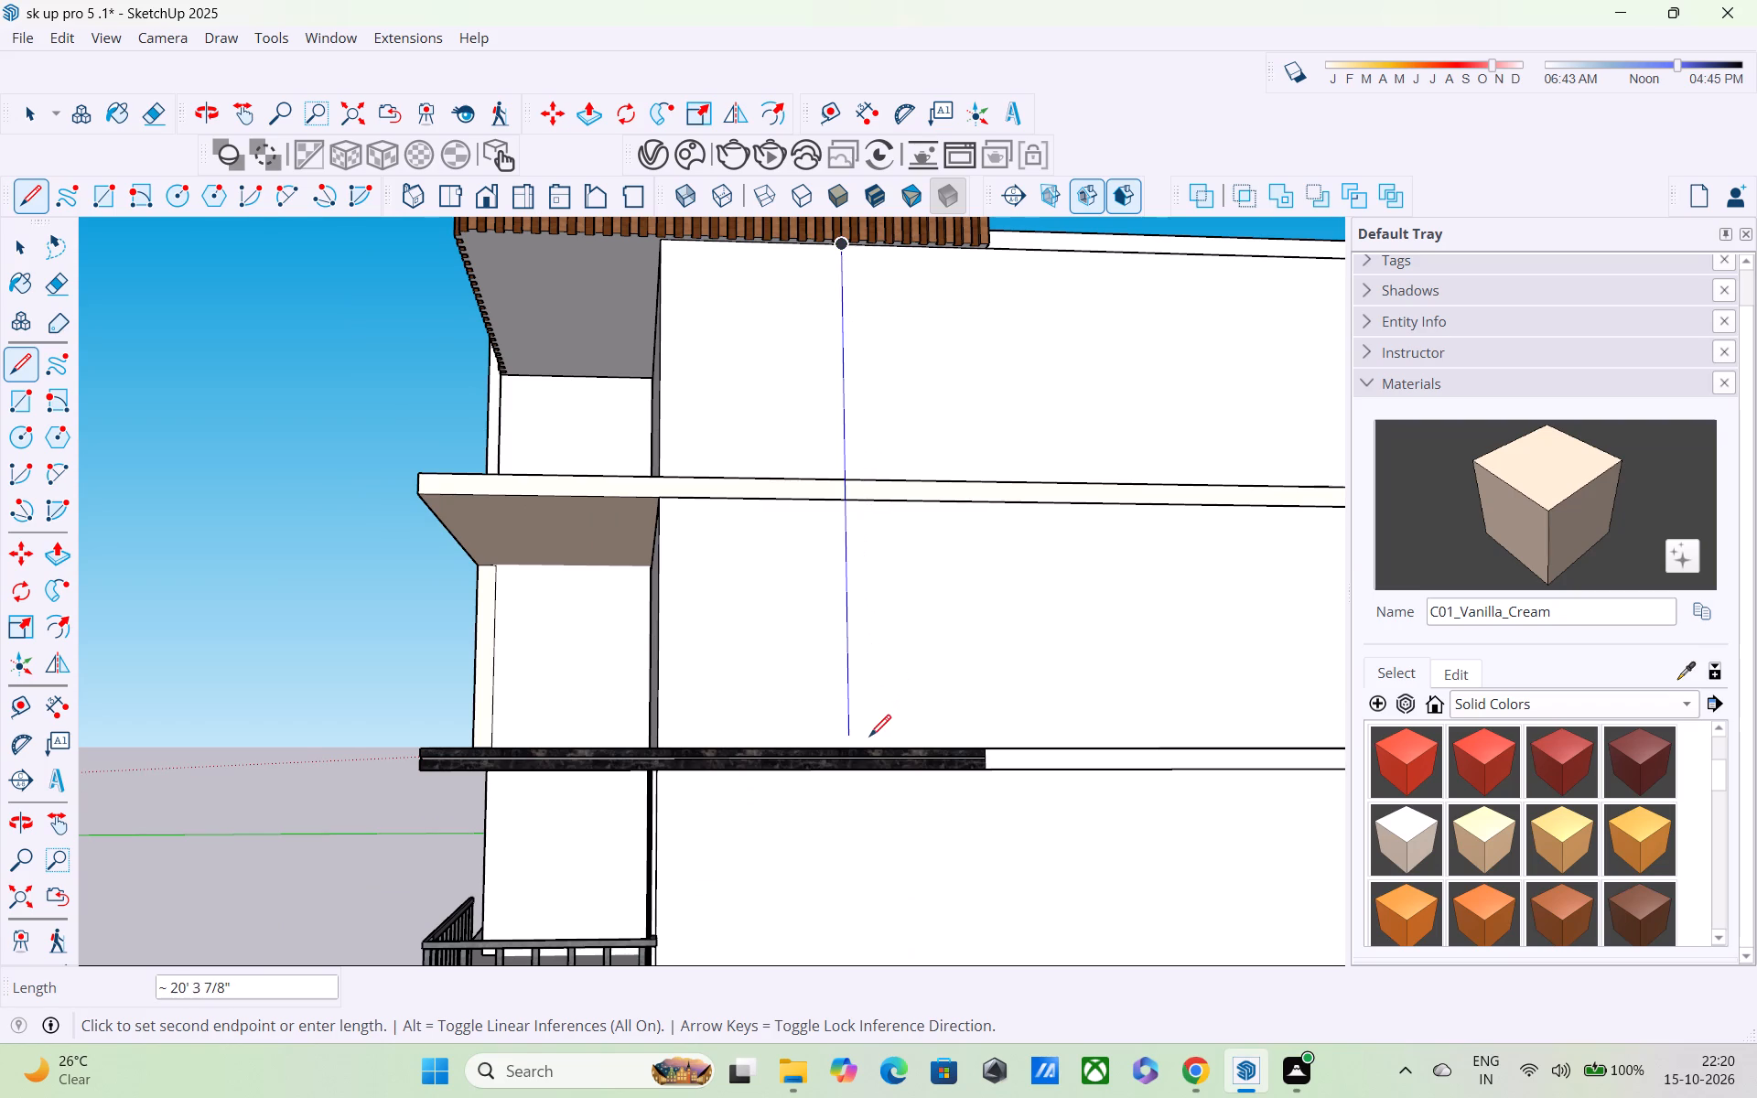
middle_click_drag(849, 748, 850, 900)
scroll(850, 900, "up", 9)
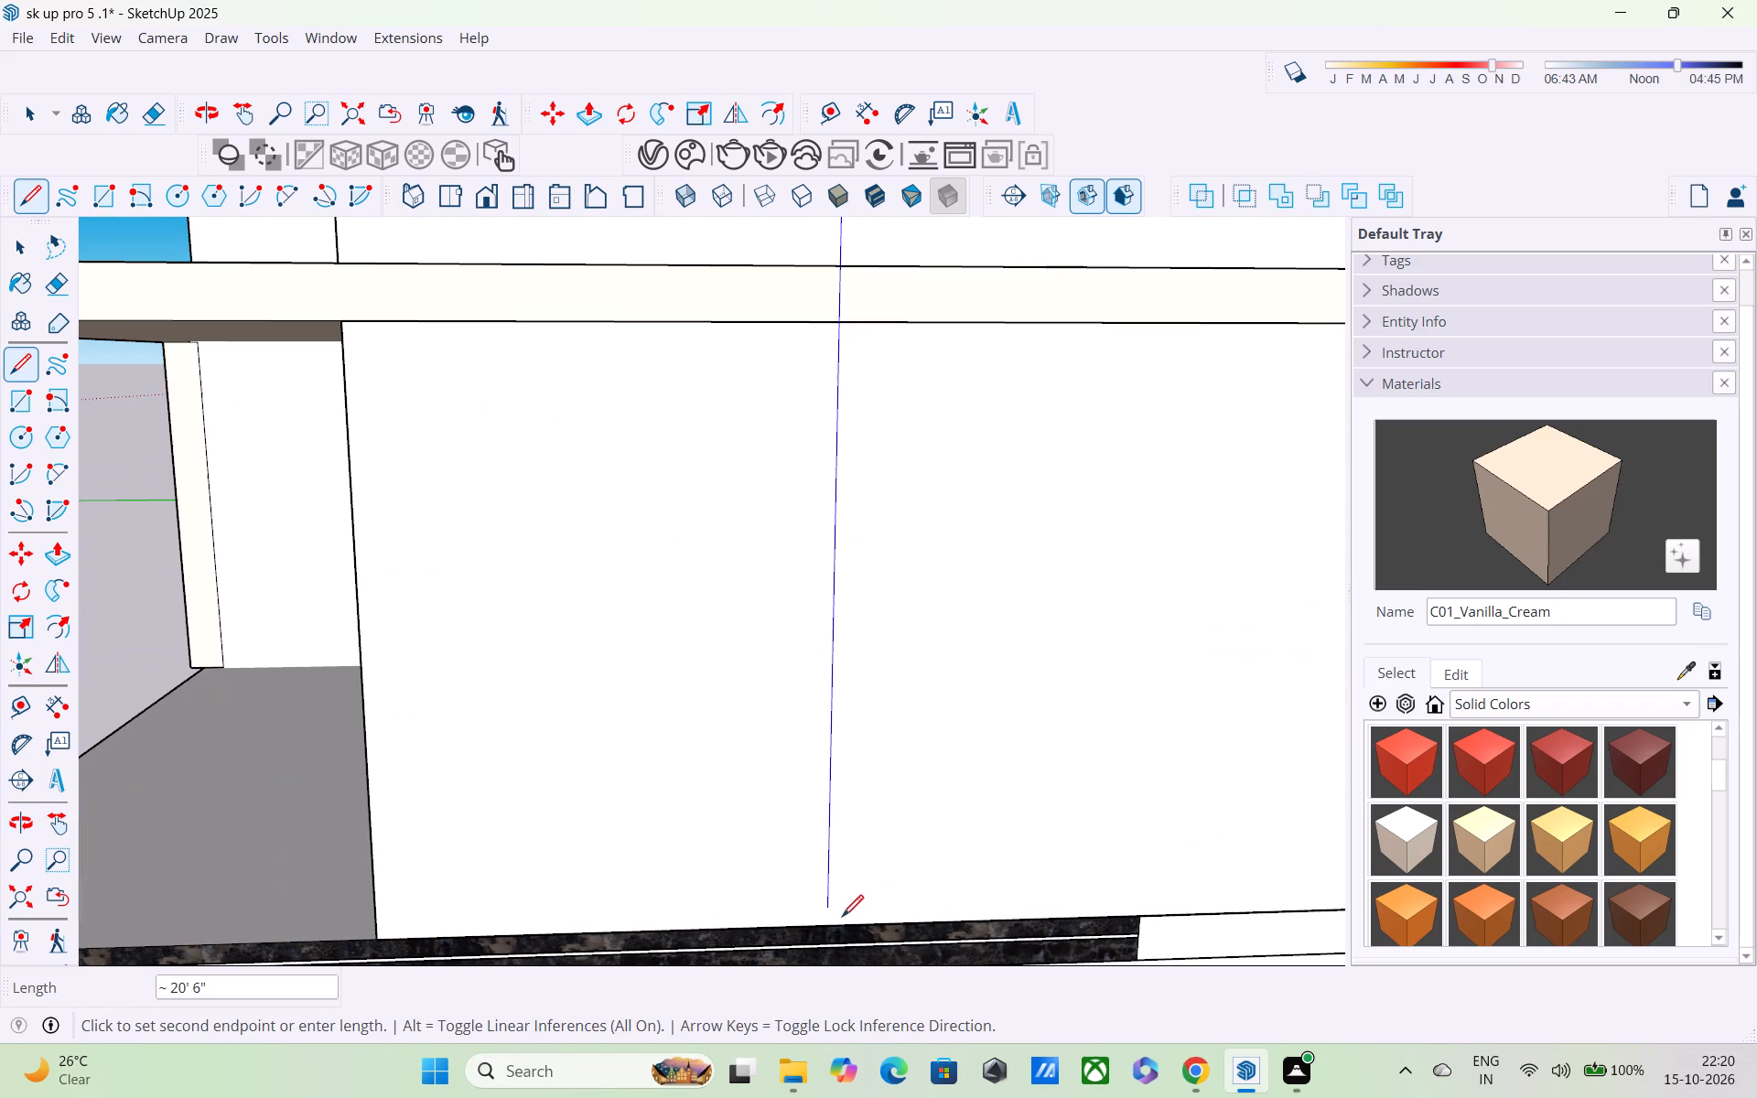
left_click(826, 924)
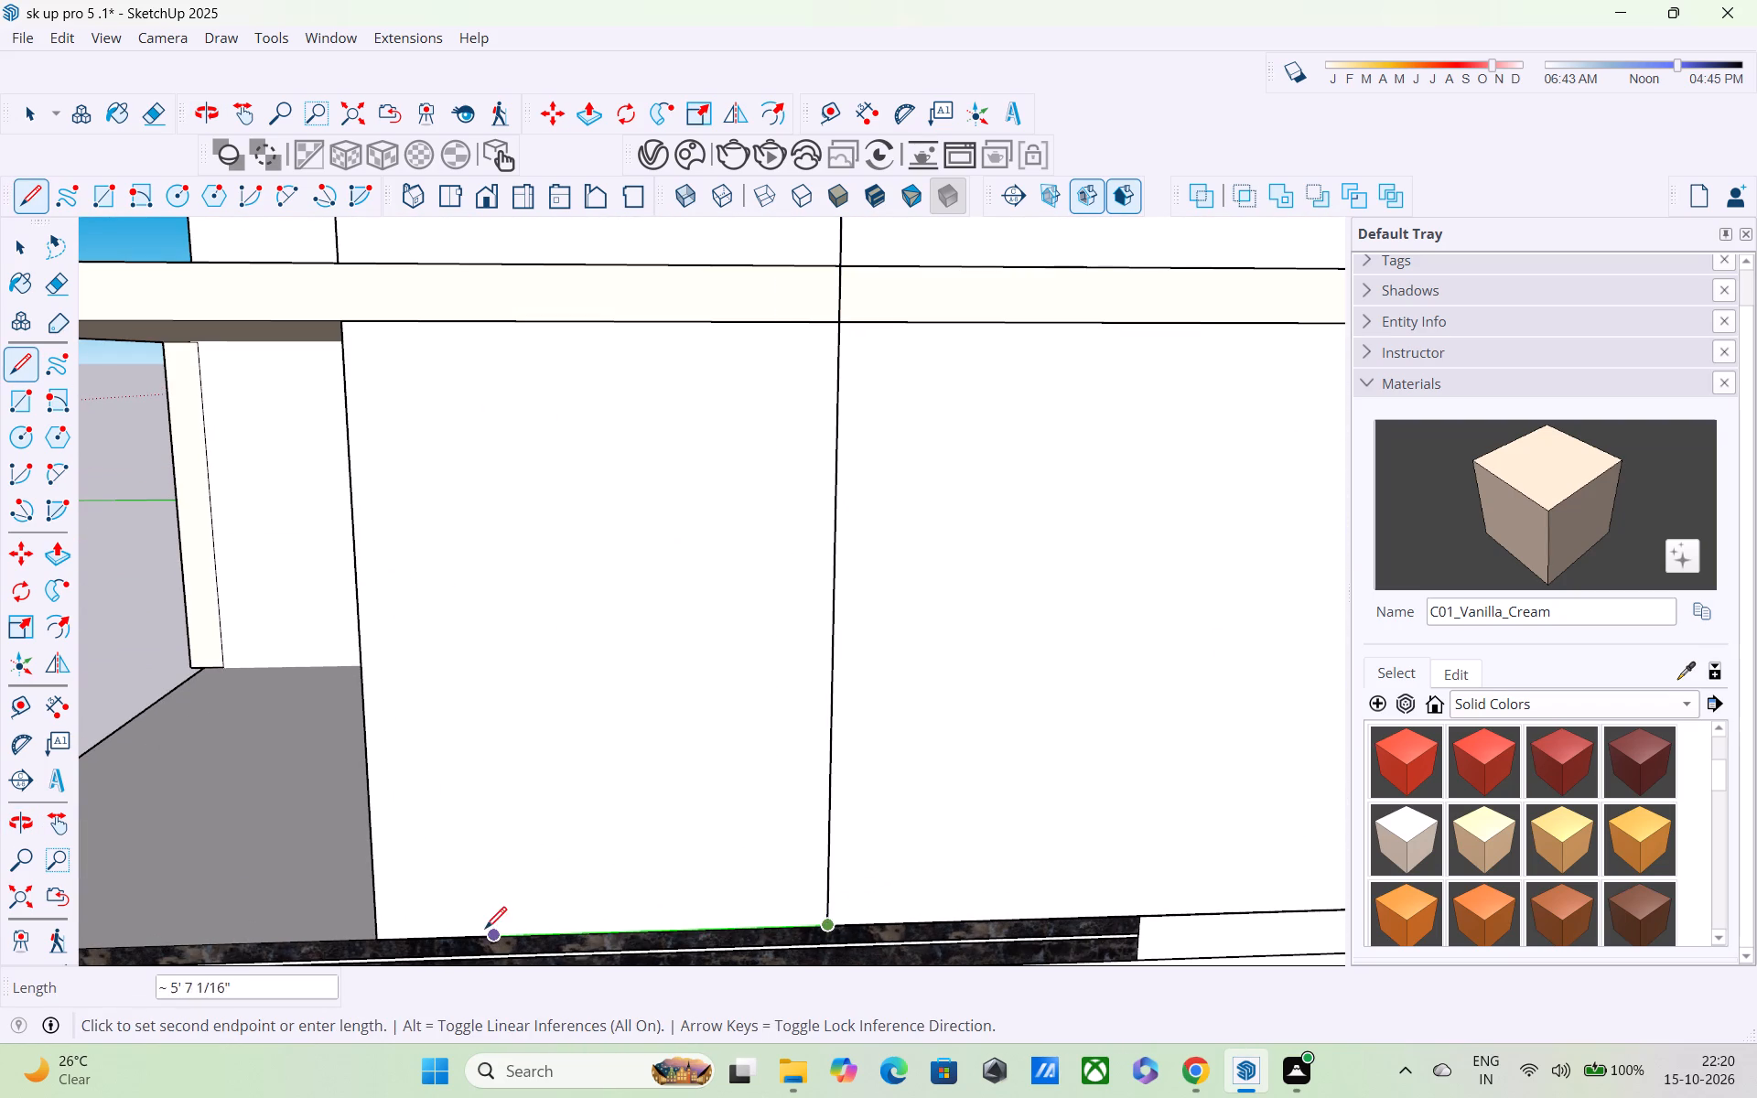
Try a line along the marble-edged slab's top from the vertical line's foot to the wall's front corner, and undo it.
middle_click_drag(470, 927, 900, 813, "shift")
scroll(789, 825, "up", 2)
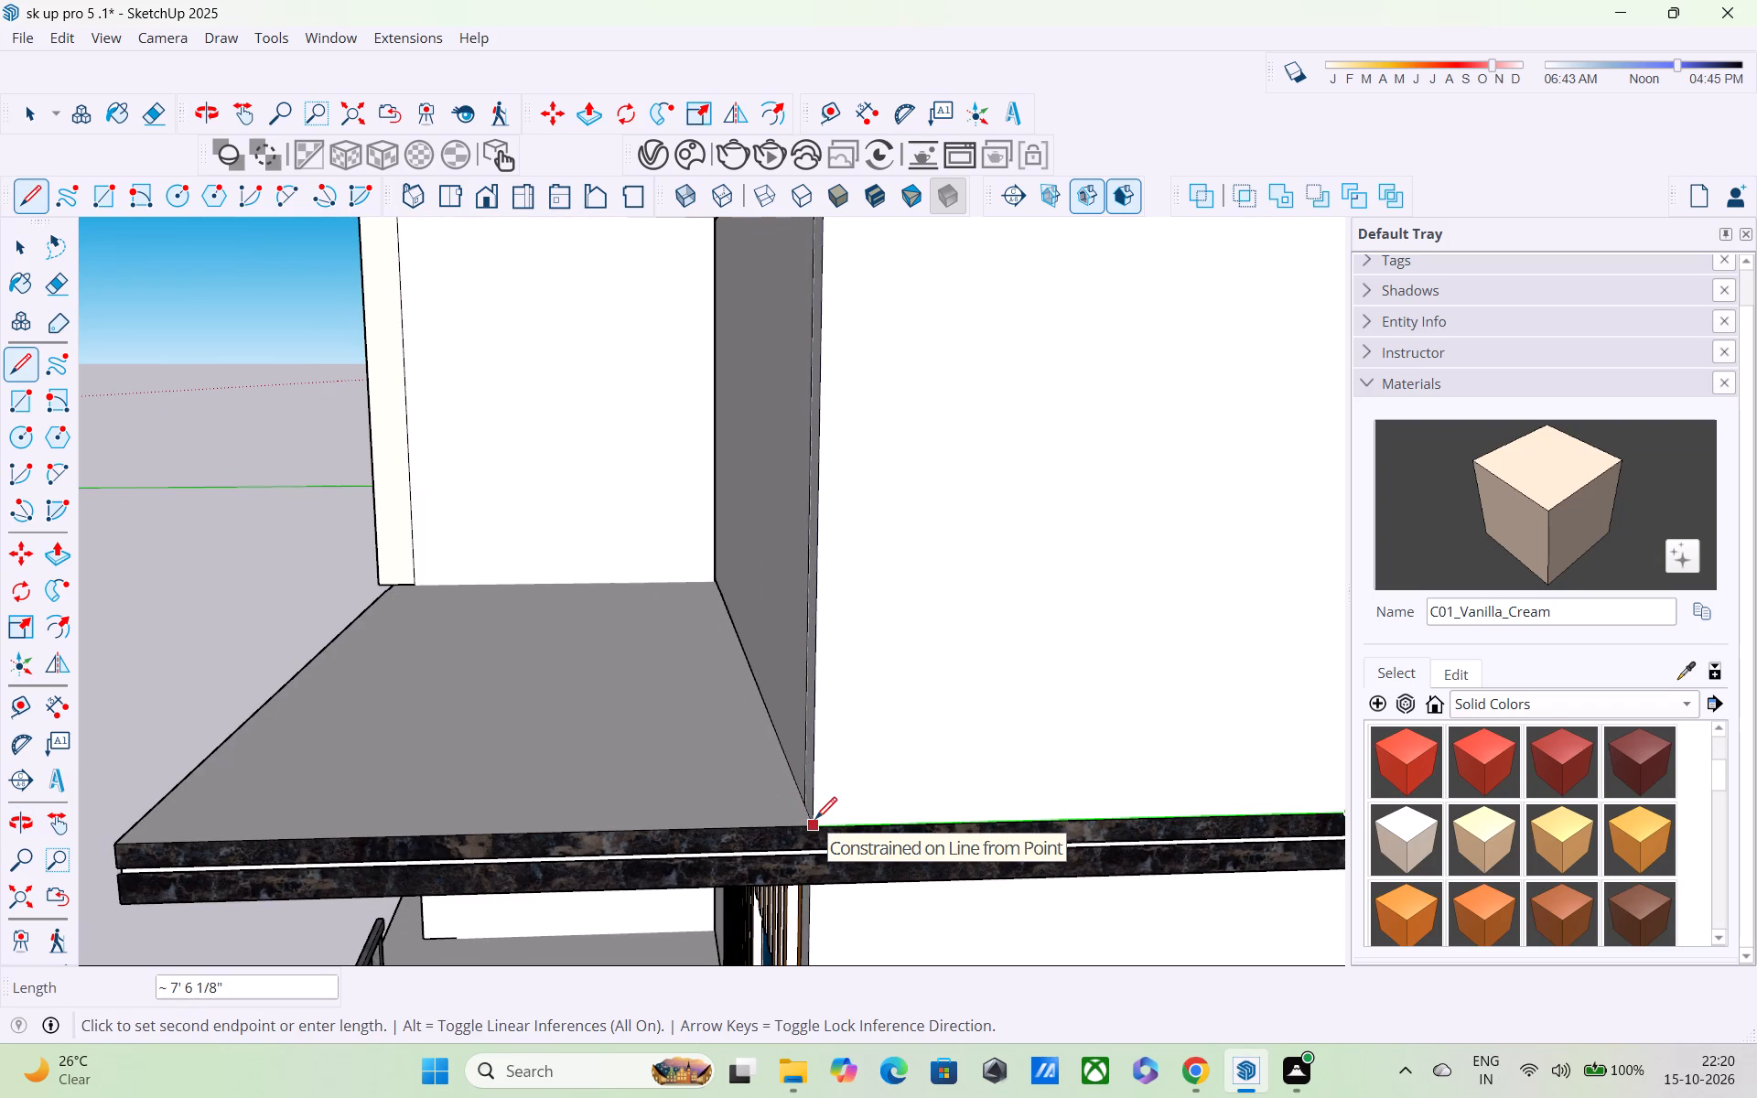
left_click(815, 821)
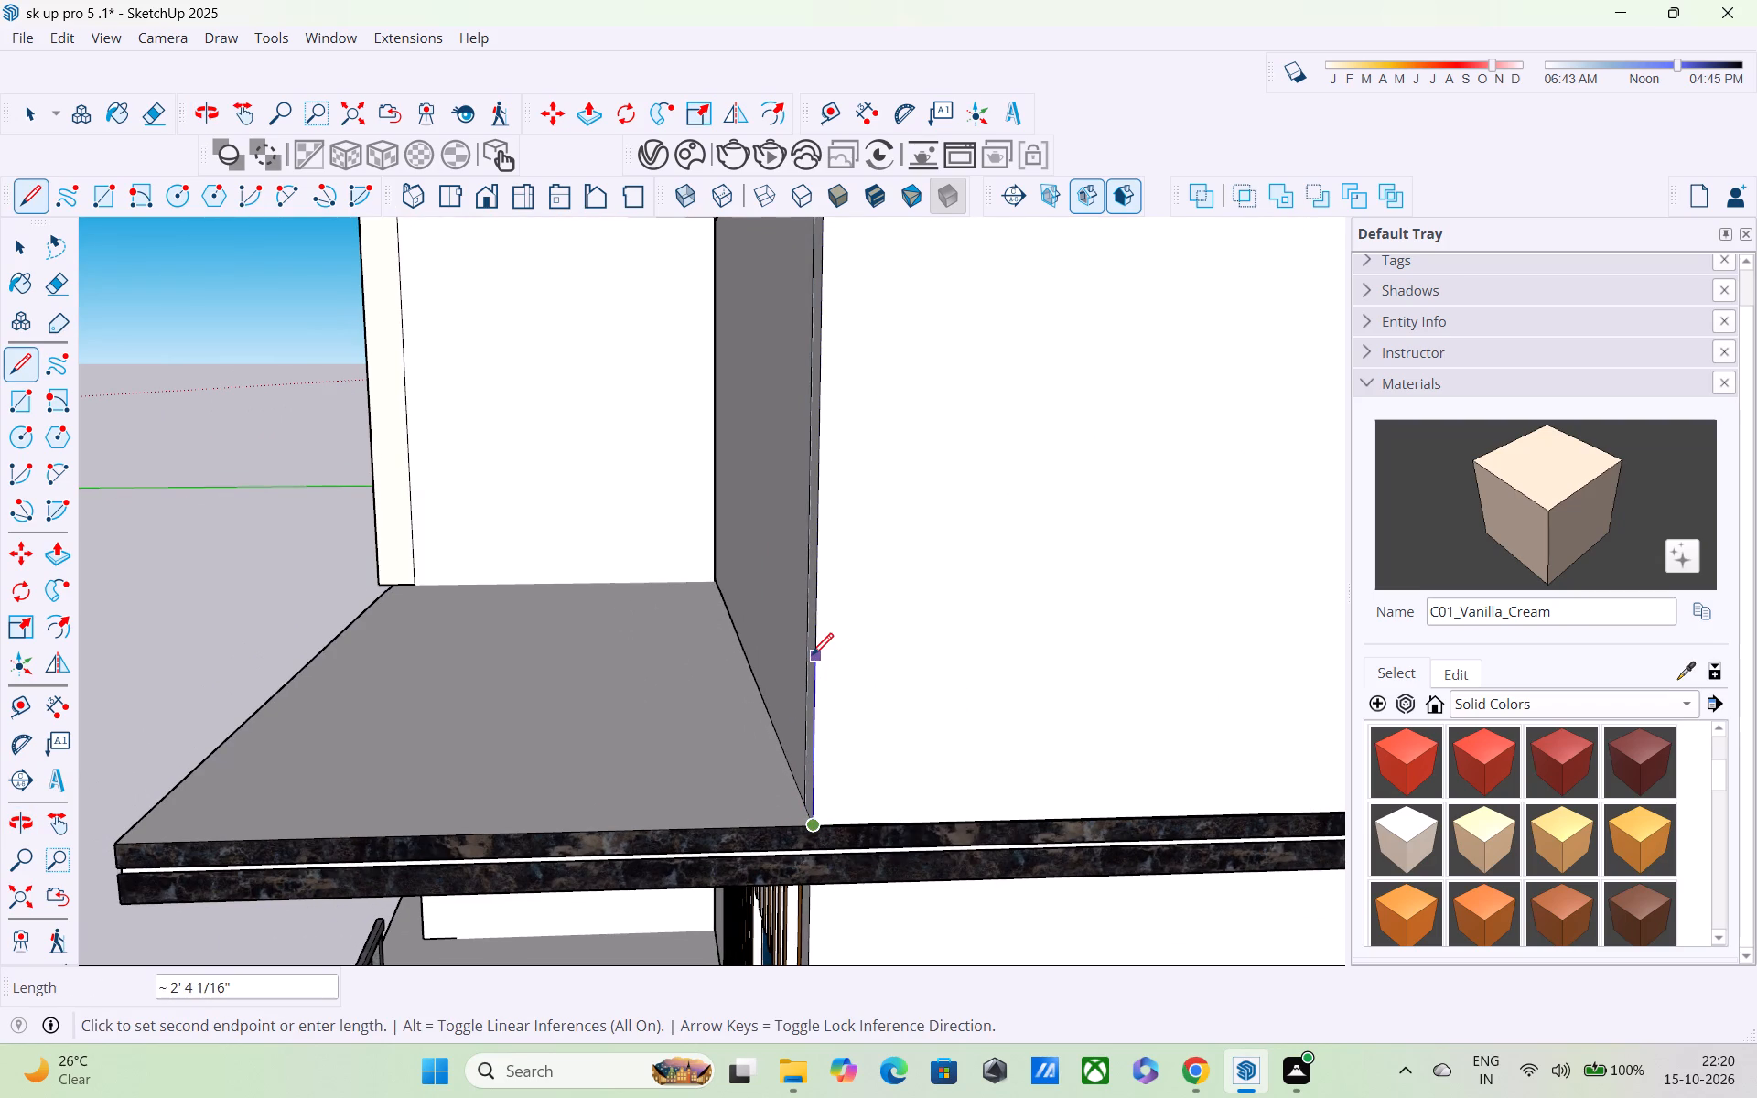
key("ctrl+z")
Draw a horizontal line about 7' 6" long along the marble-edged slab's top, from the vertical line's foot to the wall's front corner.
scroll(843, 802, "up", 1)
middle_click_drag(836, 813, 753, 742)
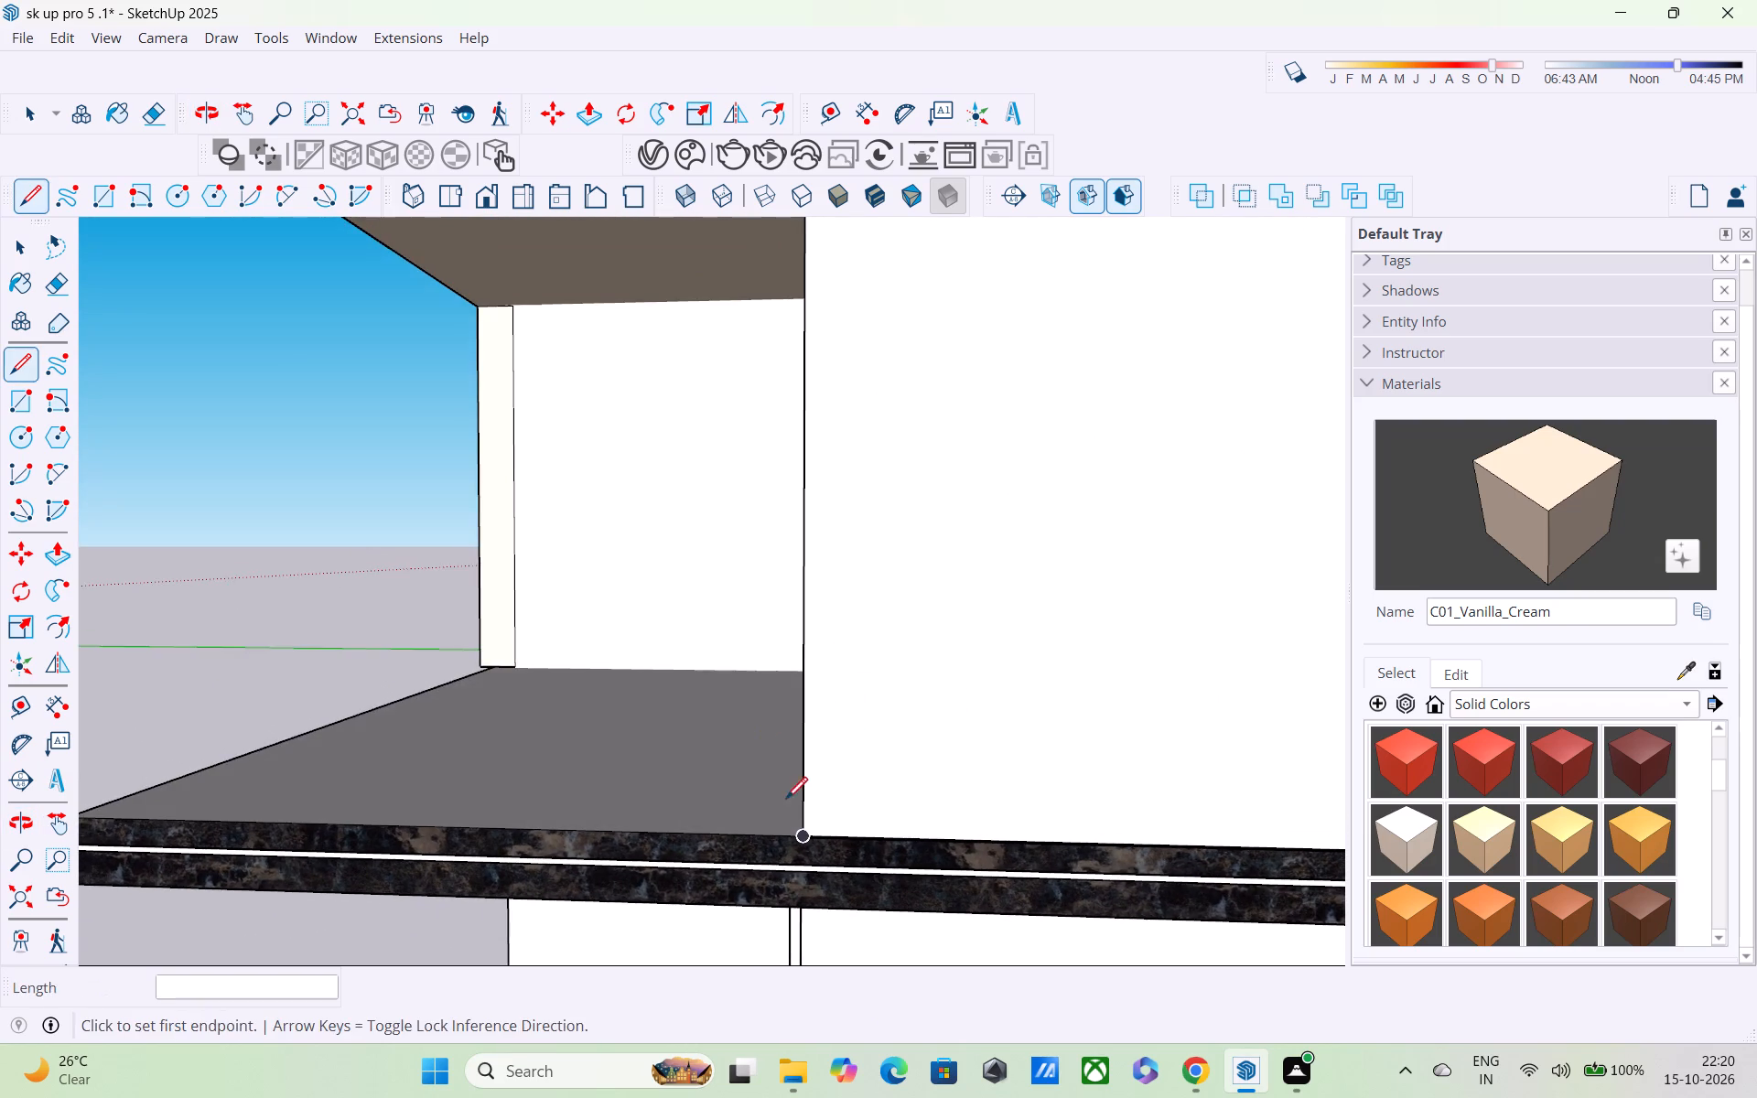
middle_click_drag(788, 805, 584, 491, "shift")
left_click(1248, 474)
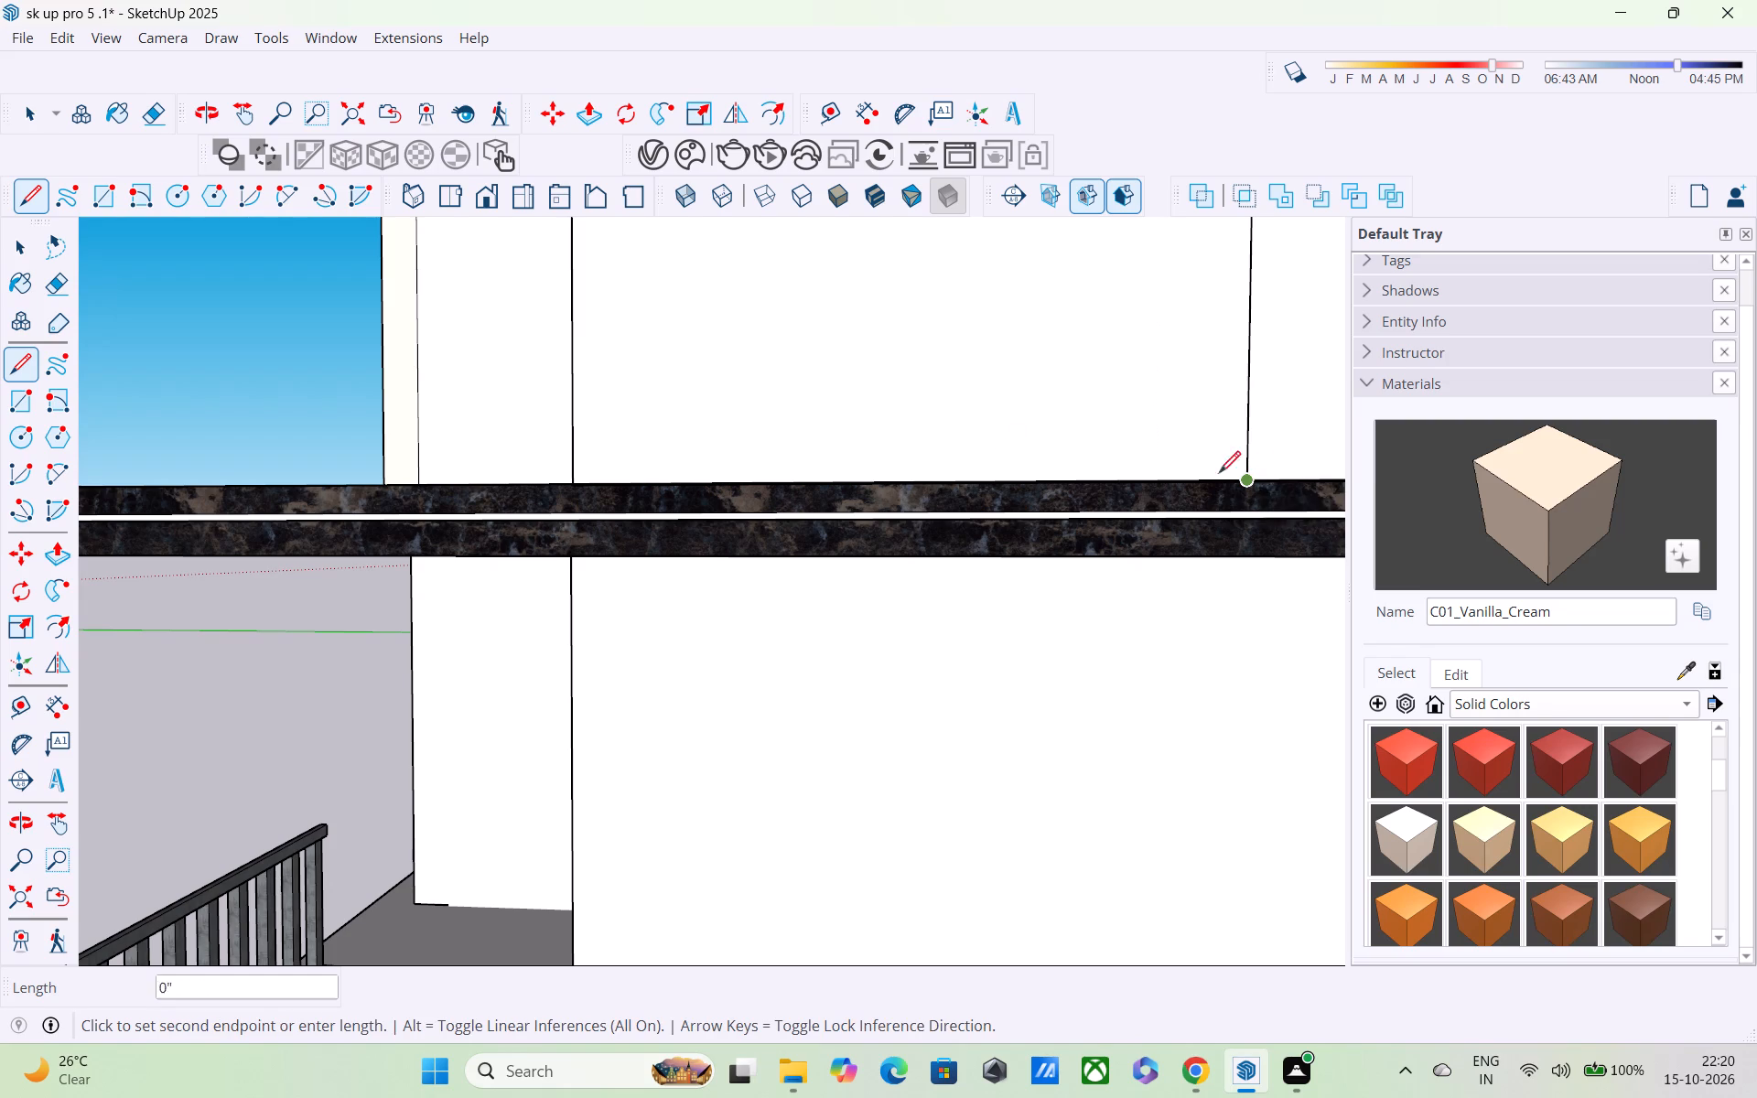
middle_click_drag(473, 472, 708, 511, "shift")
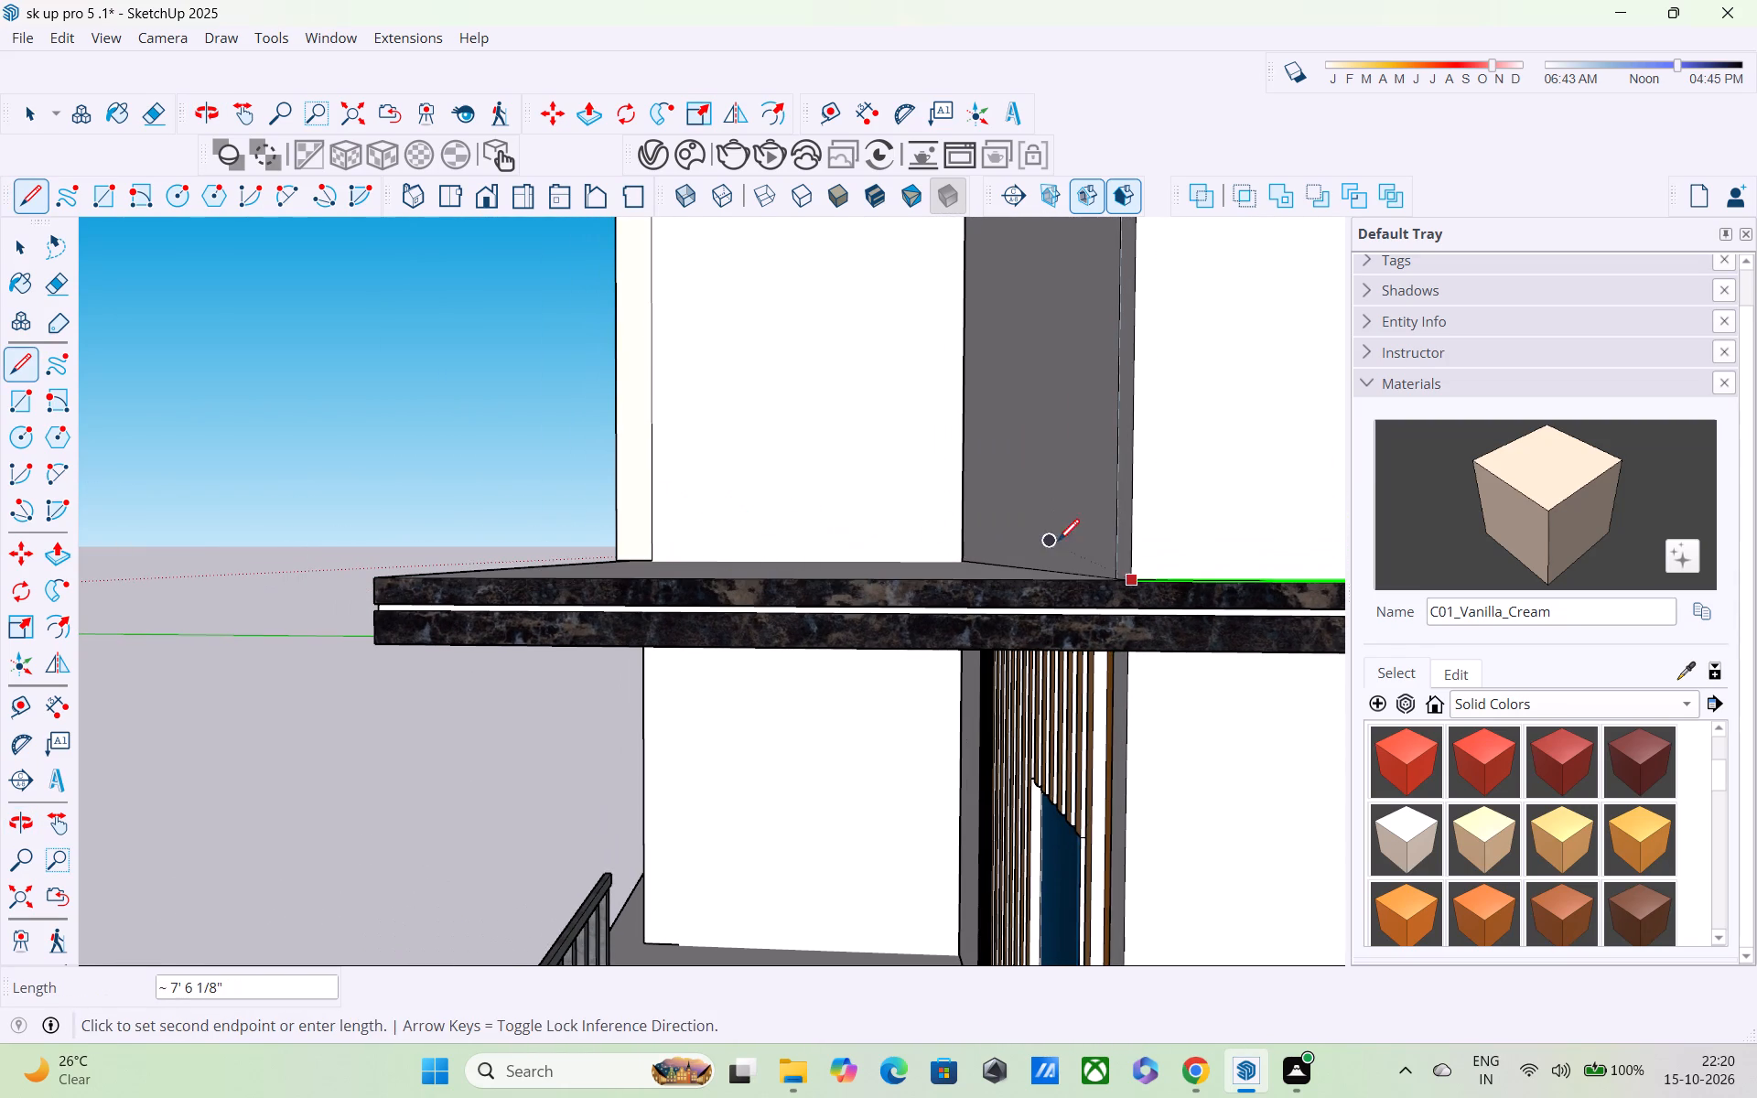
scroll(1127, 569, "up", 7)
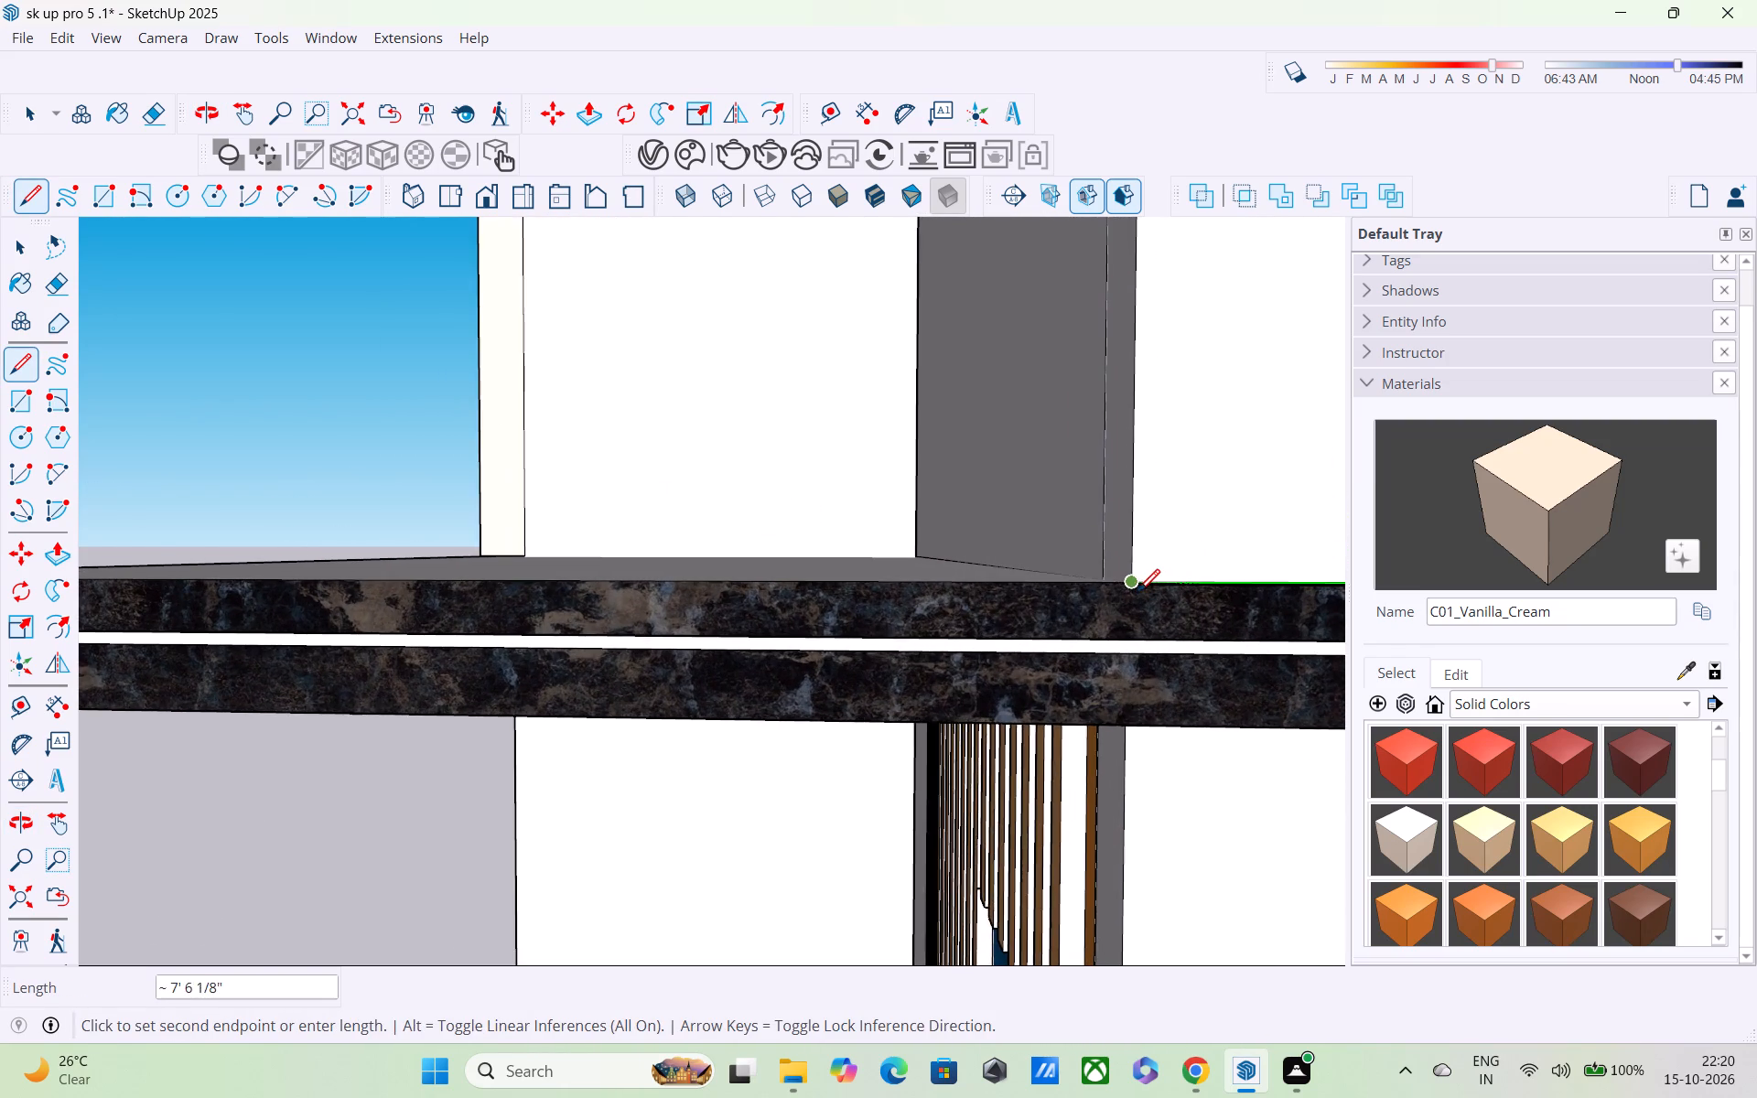
middle_click_drag(1138, 593, 1005, 629)
scroll(1200, 536, "up", 6)
middle_click_drag(1163, 592, 1178, 651)
scroll(1178, 651, "up", 9)
left_click(1123, 613)
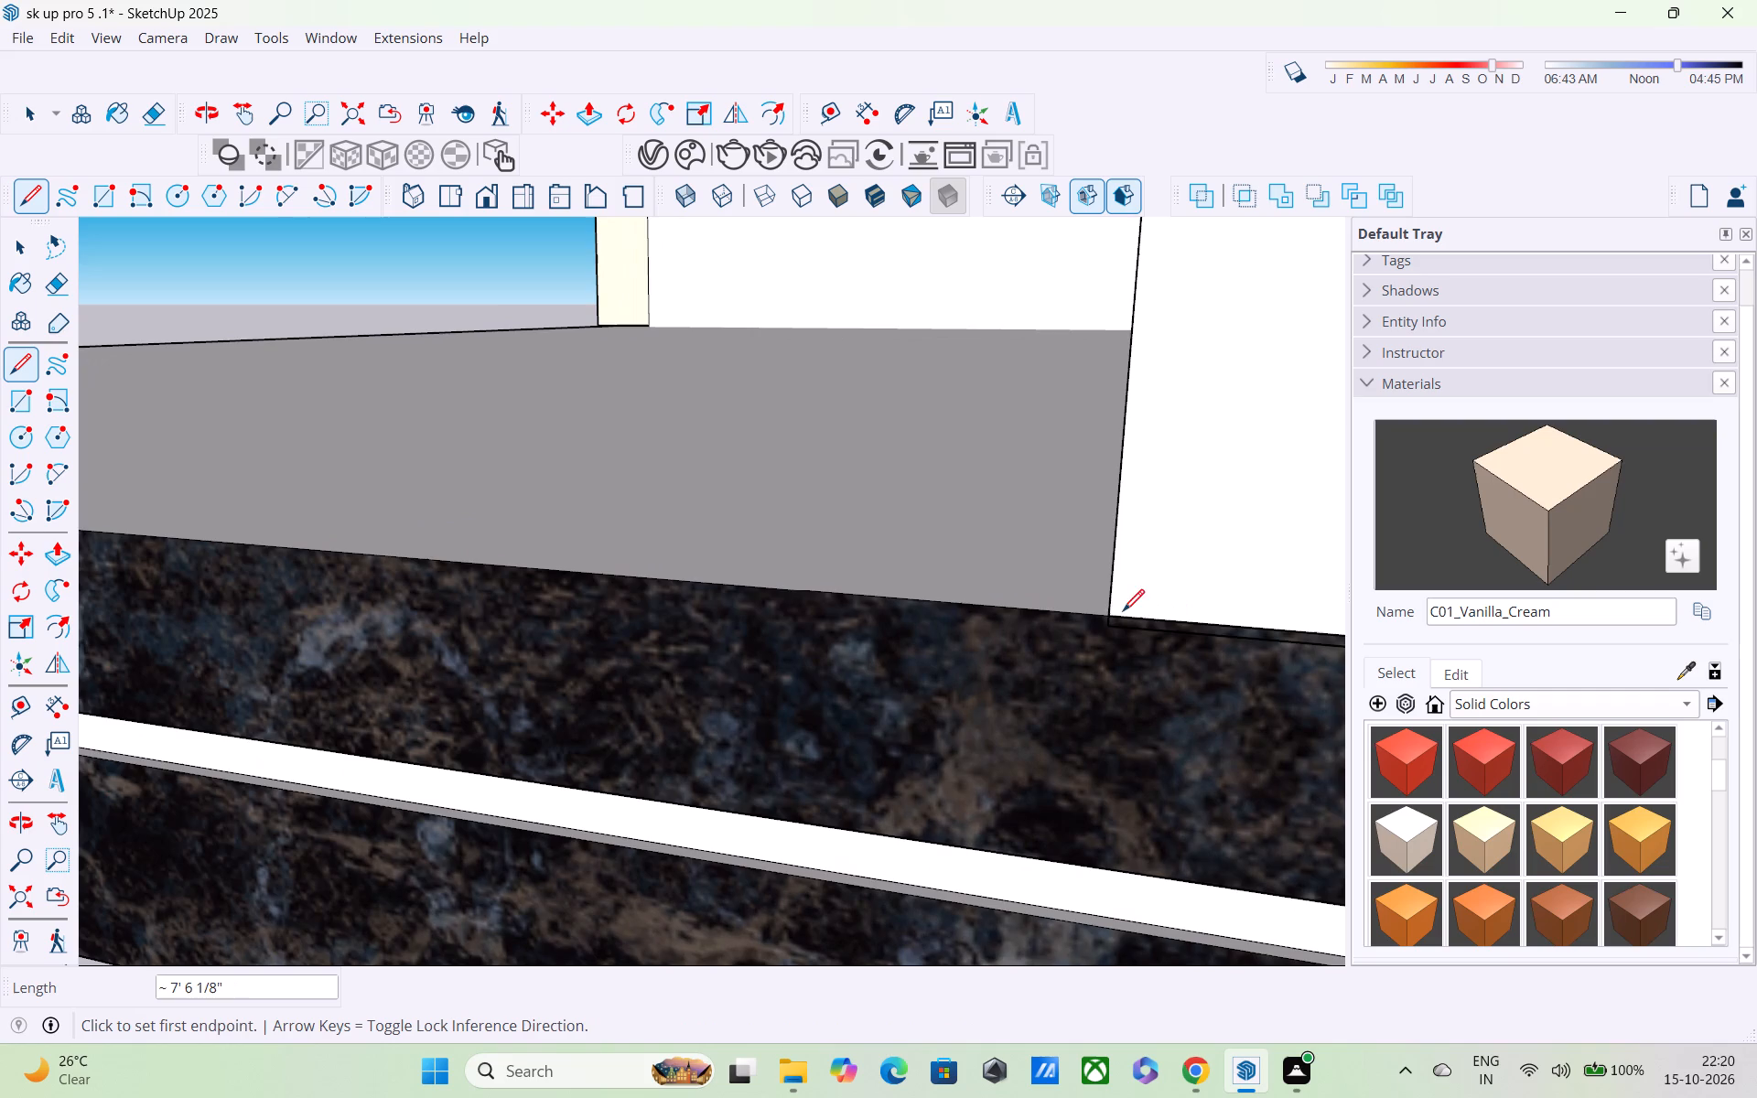
scroll(1123, 501, "down", 5)
key("Escape")
Sample the NERO MARQUINA 02 black marble from the row of material swatch panels standing beyond the building.
scroll(1123, 491, "down", 10)
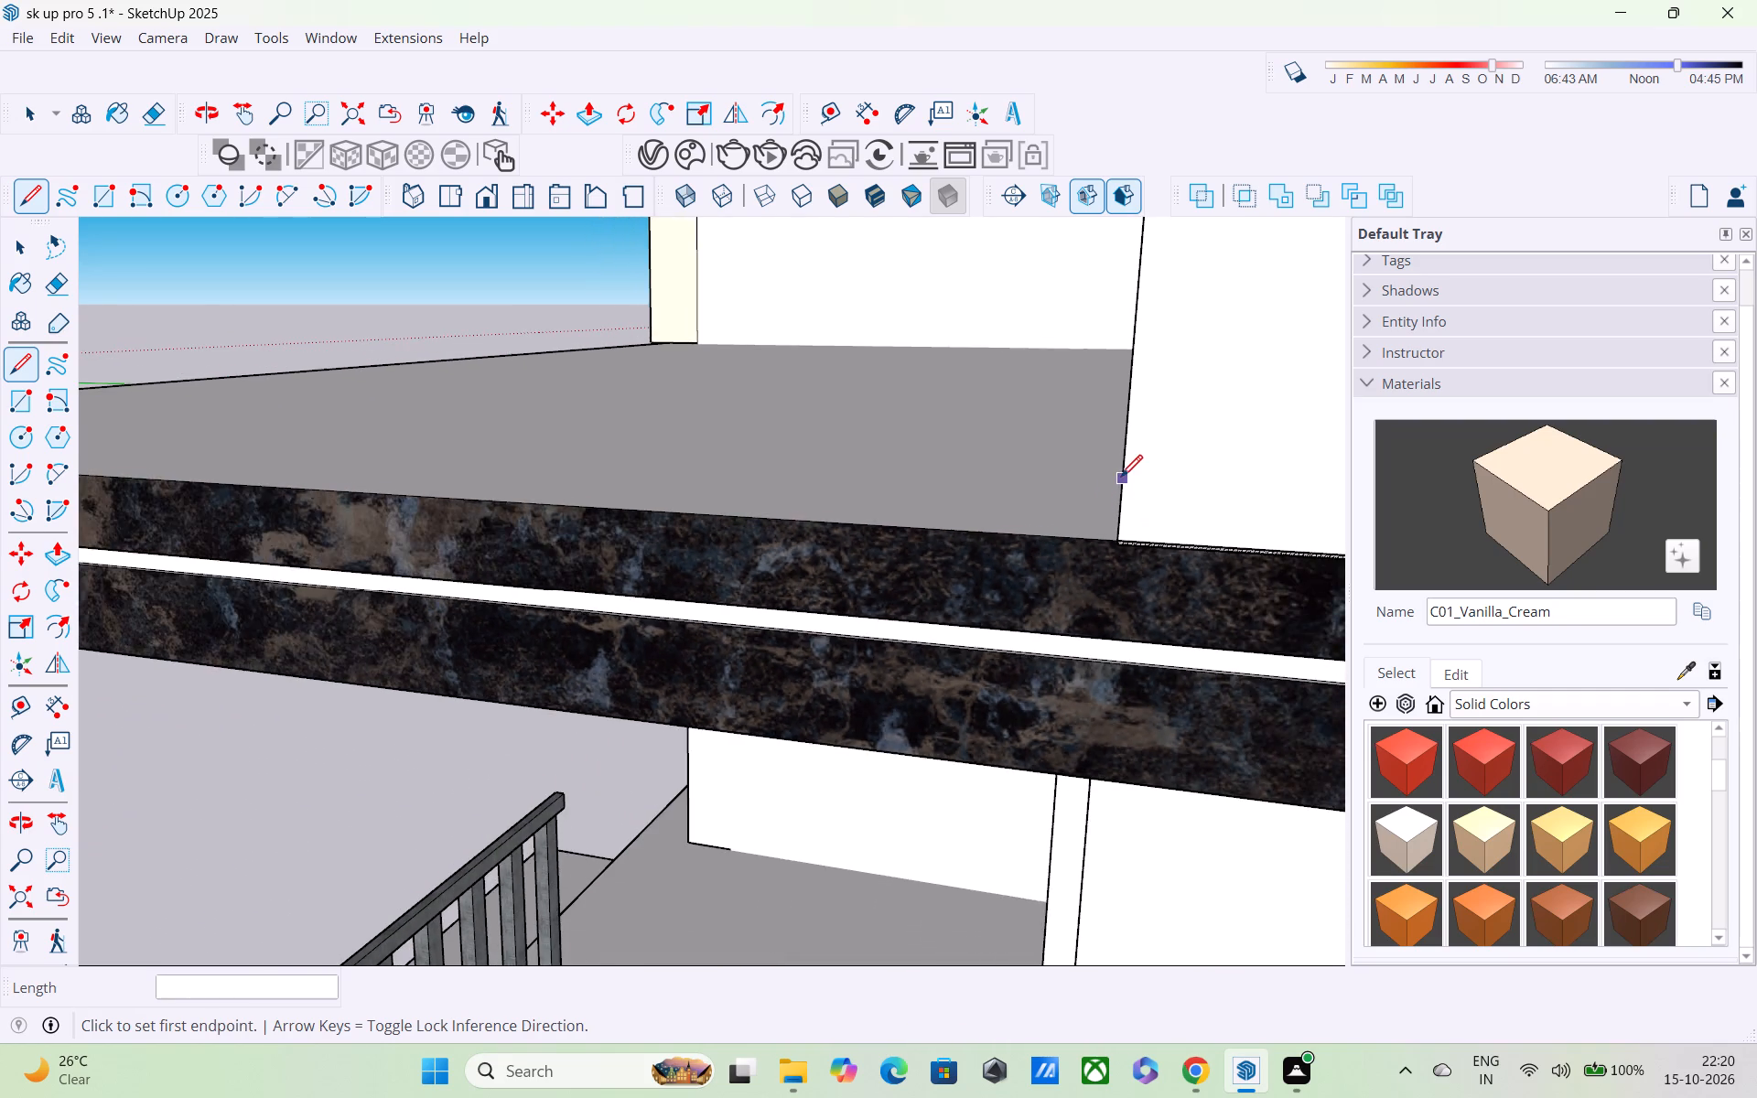
scroll(1121, 479, "down", 5)
scroll(1127, 490, "down", 1, "shift")
middle_click_drag(1200, 565, 1417, 654, "shift")
scroll(1418, 650, "up", 1, "shift")
scroll(1208, 555, "down", 2)
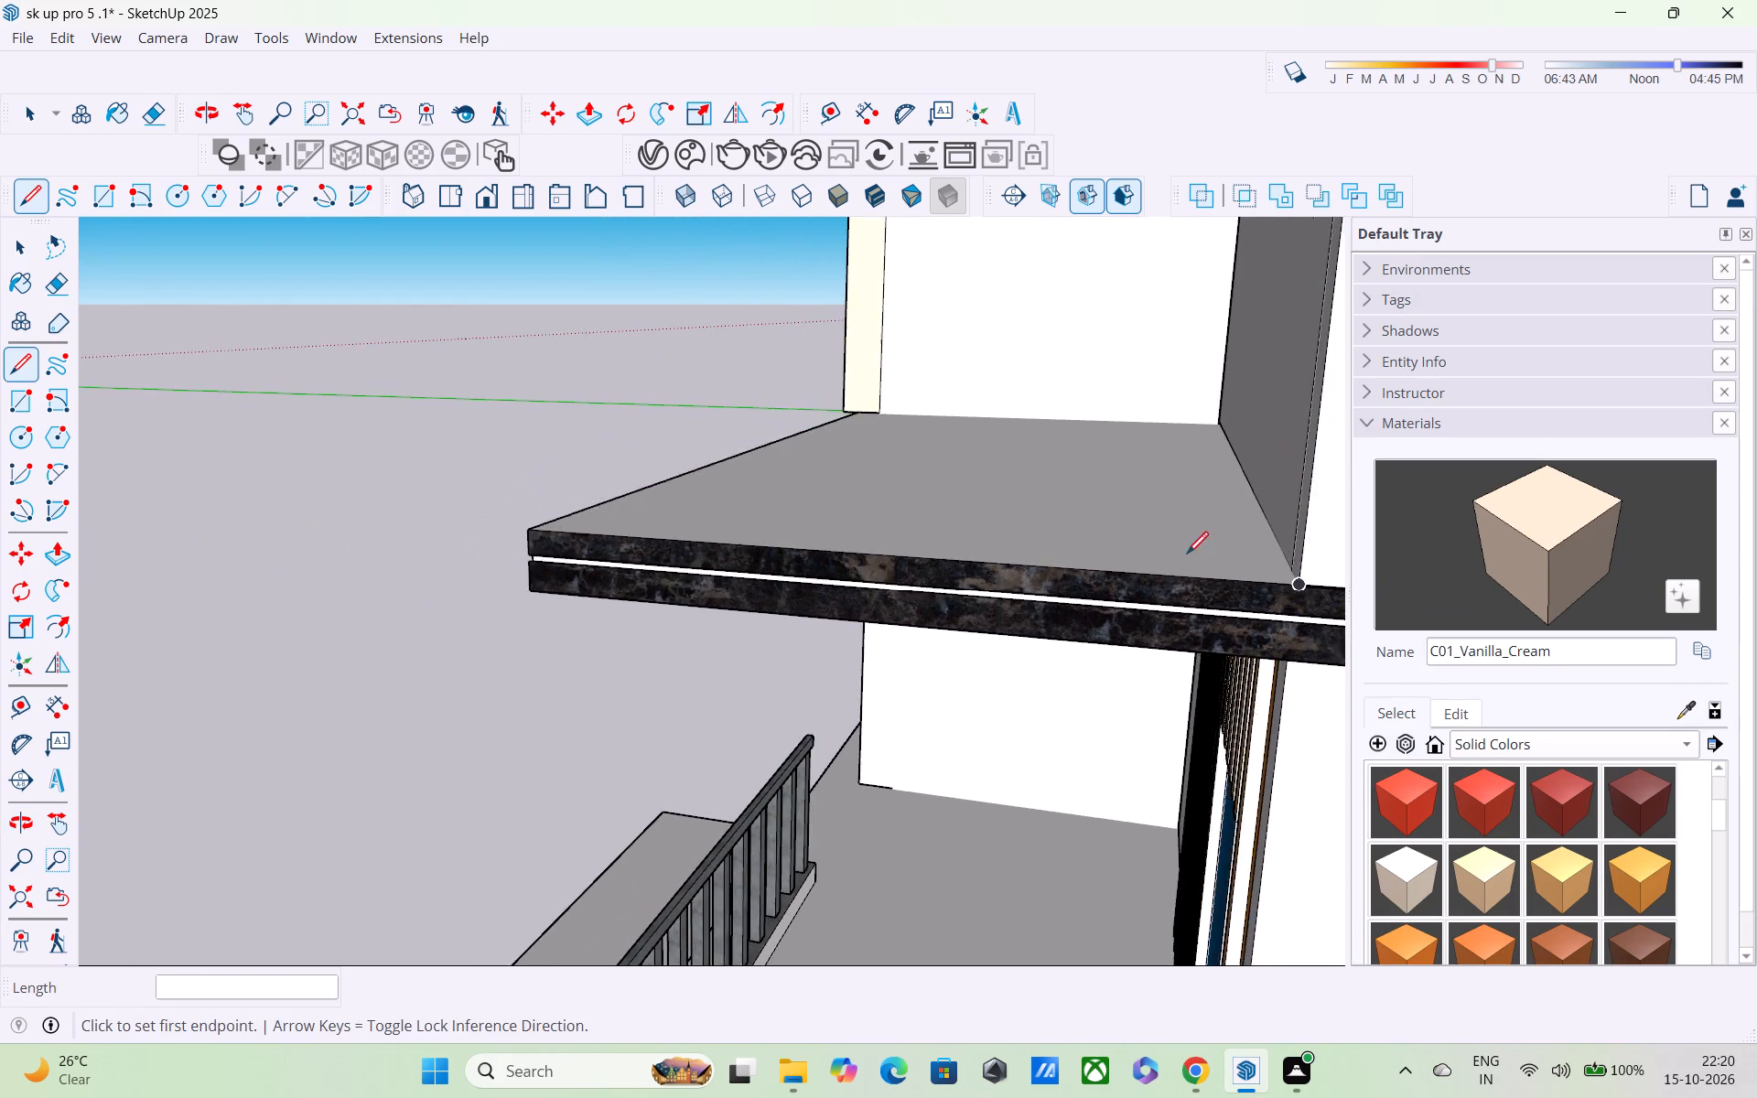
scroll(1187, 555, "down", 4)
middle_click_drag(1192, 612, 1425, 655)
scroll(895, 438, "down", 4)
middle_click_drag(884, 441, 1388, 557, "shift")
scroll(1388, 557, "up", 1)
middle_click_drag(1106, 477, 1105, 477, "shift")
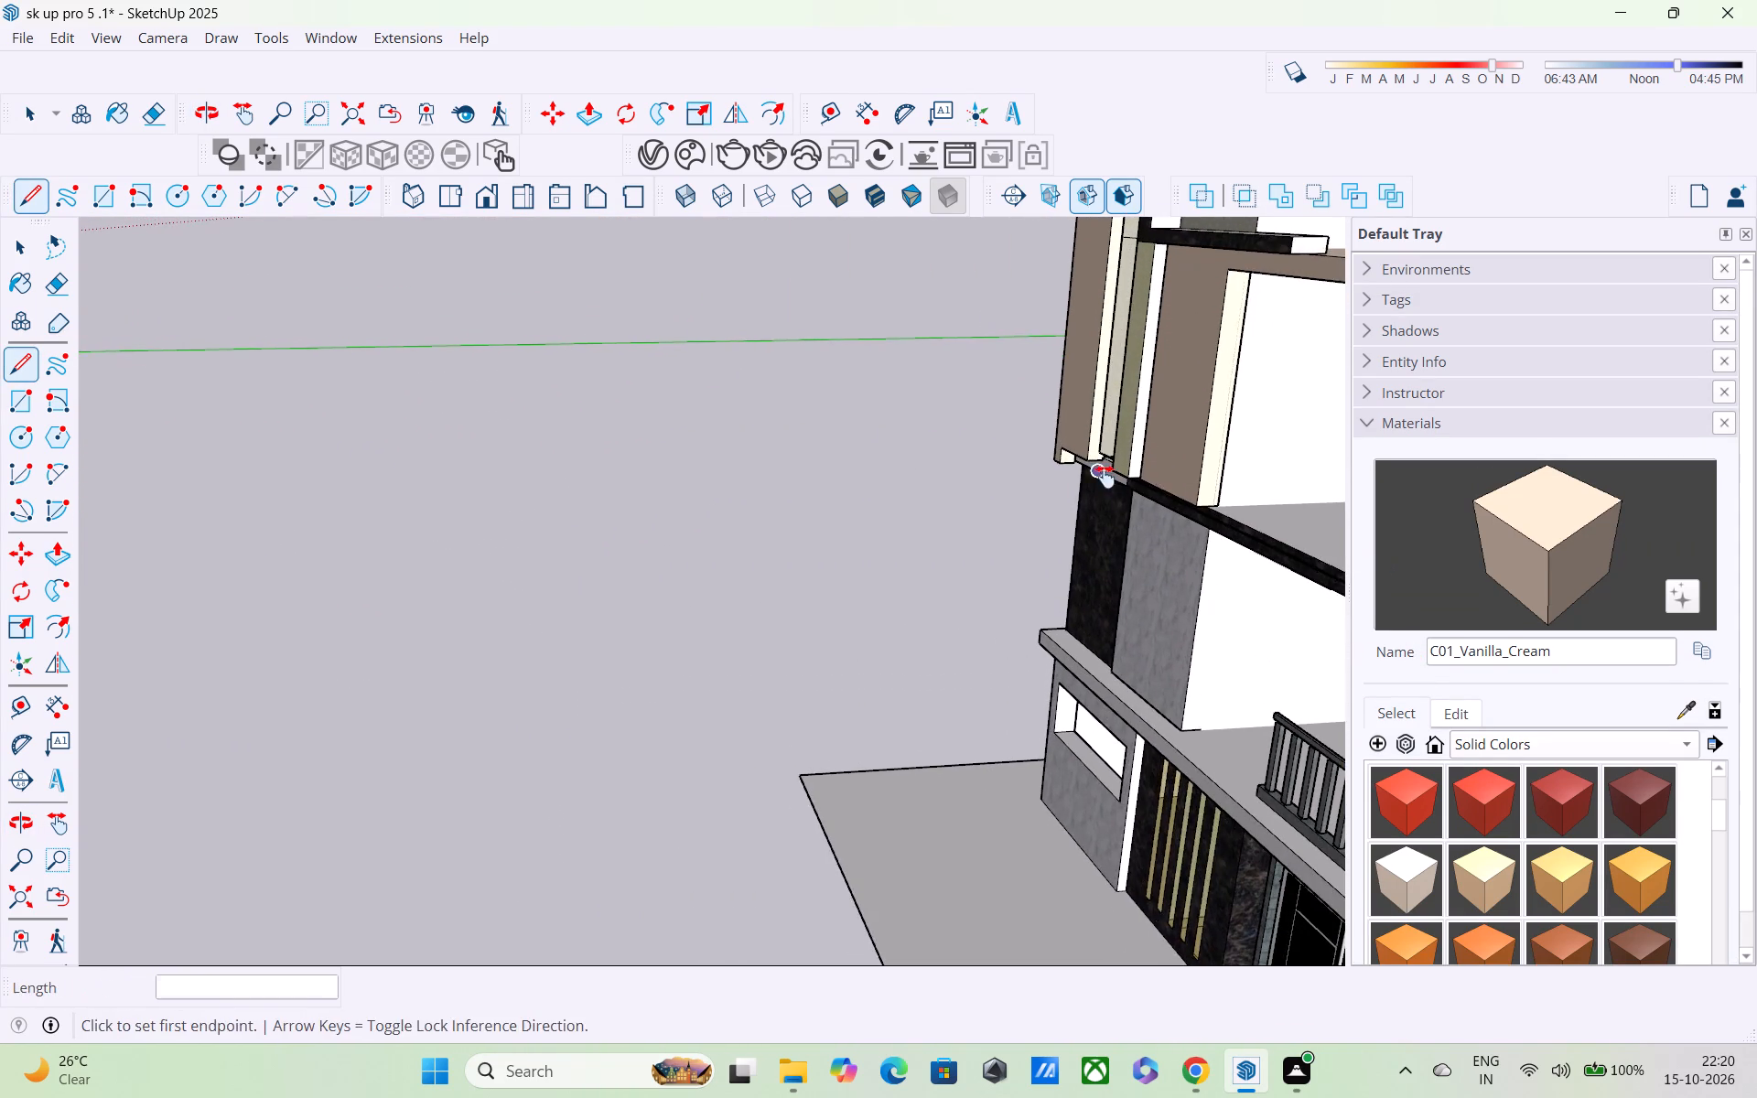
middle_click_drag(1105, 477, 1514, 592, "shift")
middle_click_drag(642, 402, 943, 433)
scroll(715, 361, "up", 2)
scroll(711, 354, "down", 6)
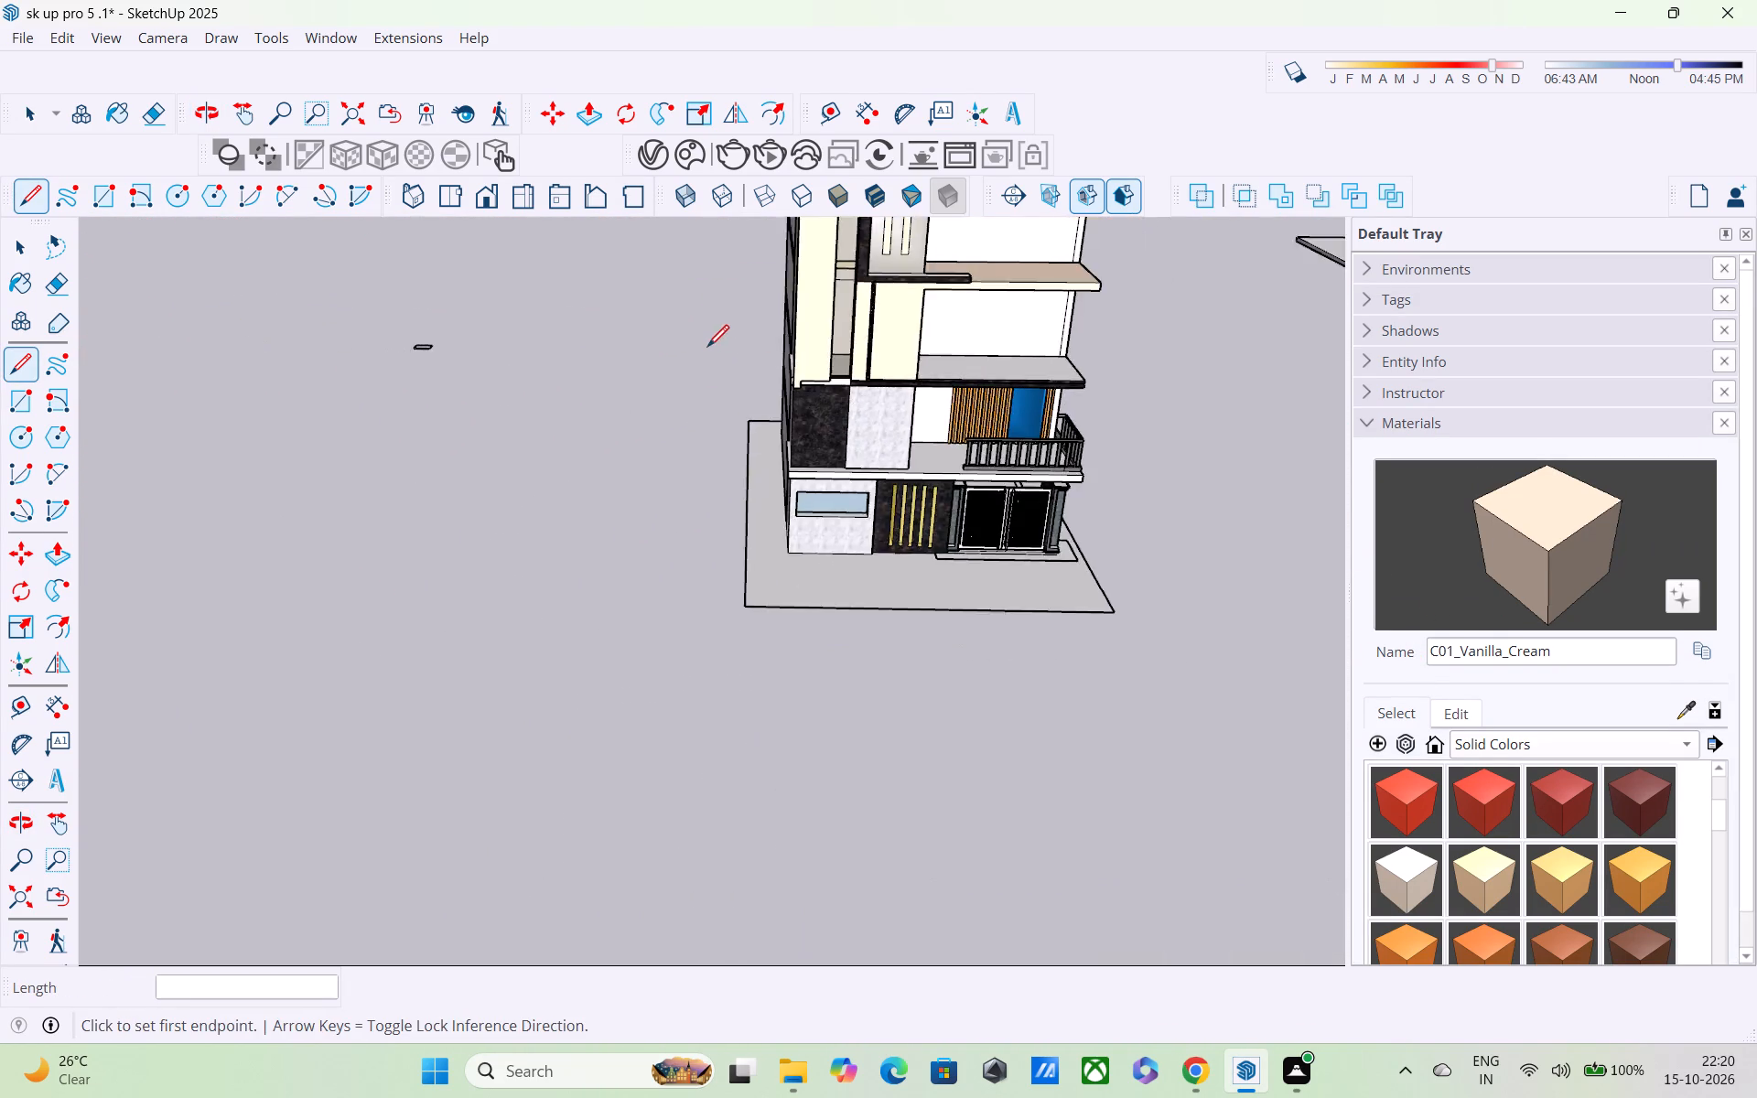
scroll(707, 349, "down", 4)
middle_click_drag(678, 336, 691, 223)
scroll(645, 286, "up", 9)
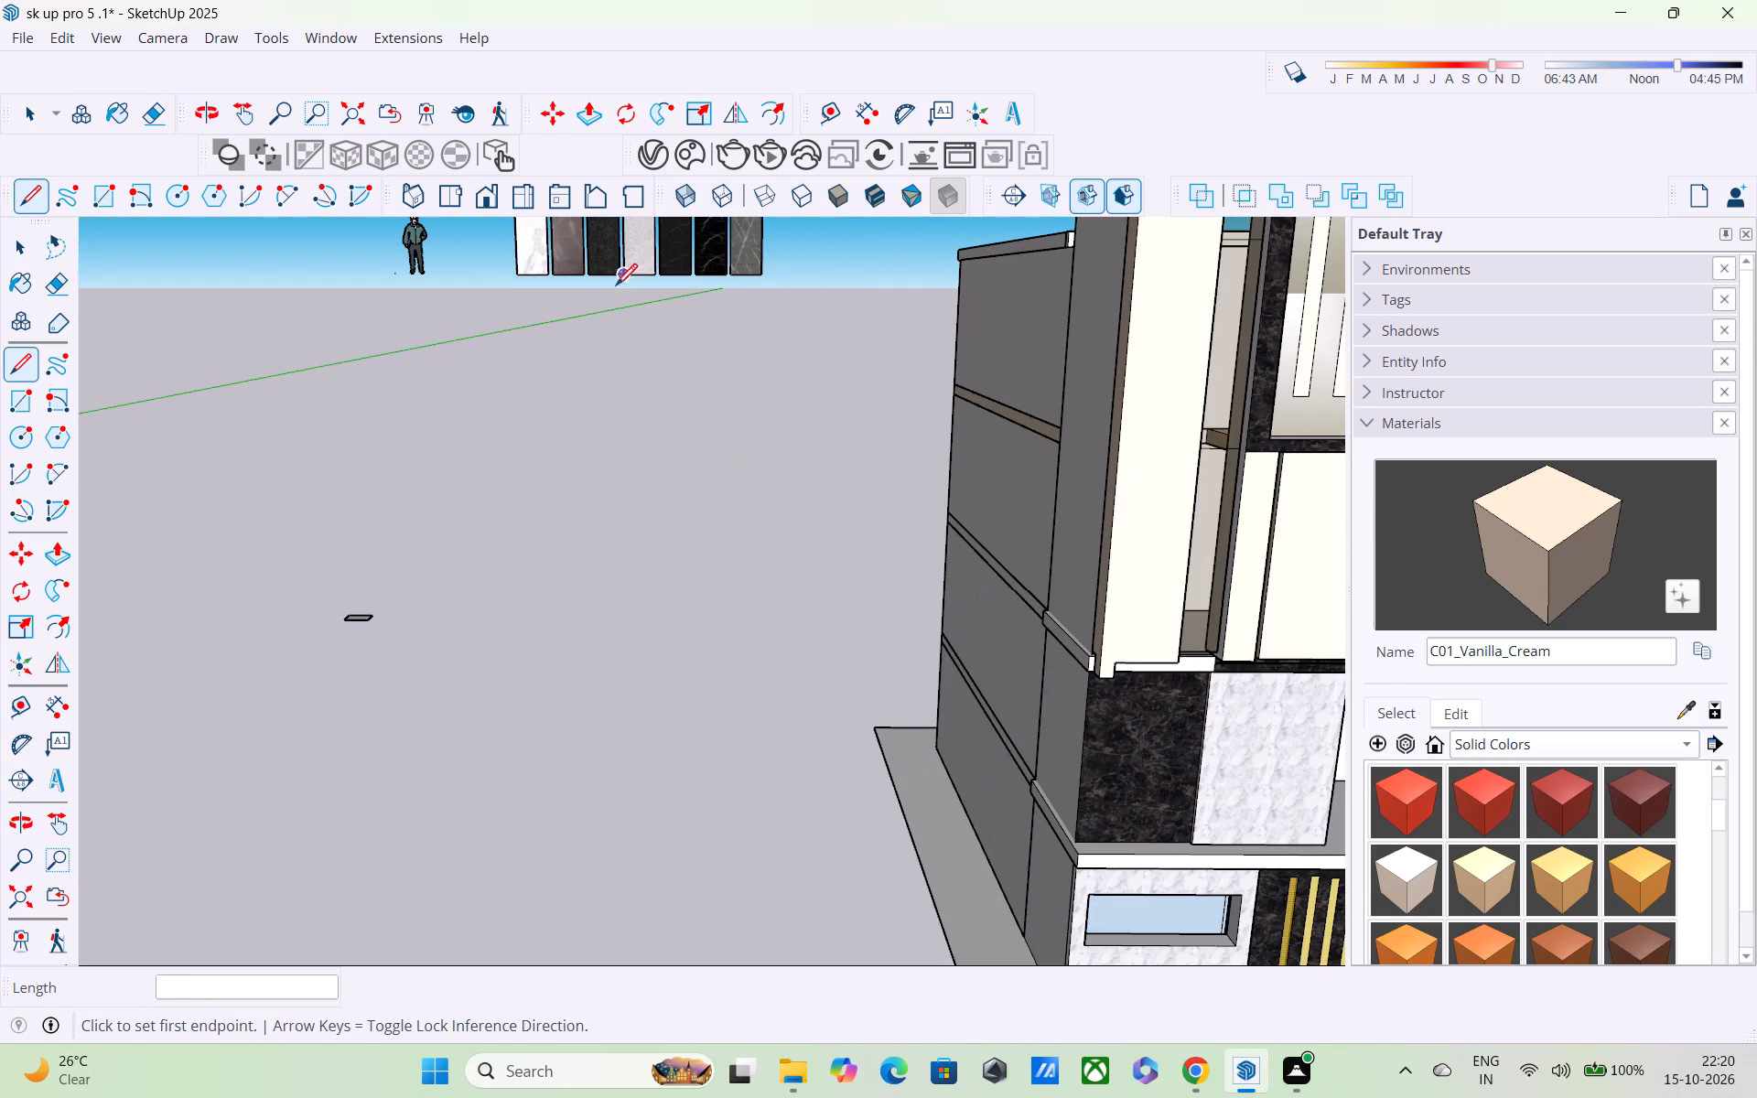
key("space")
left_click(1687, 713)
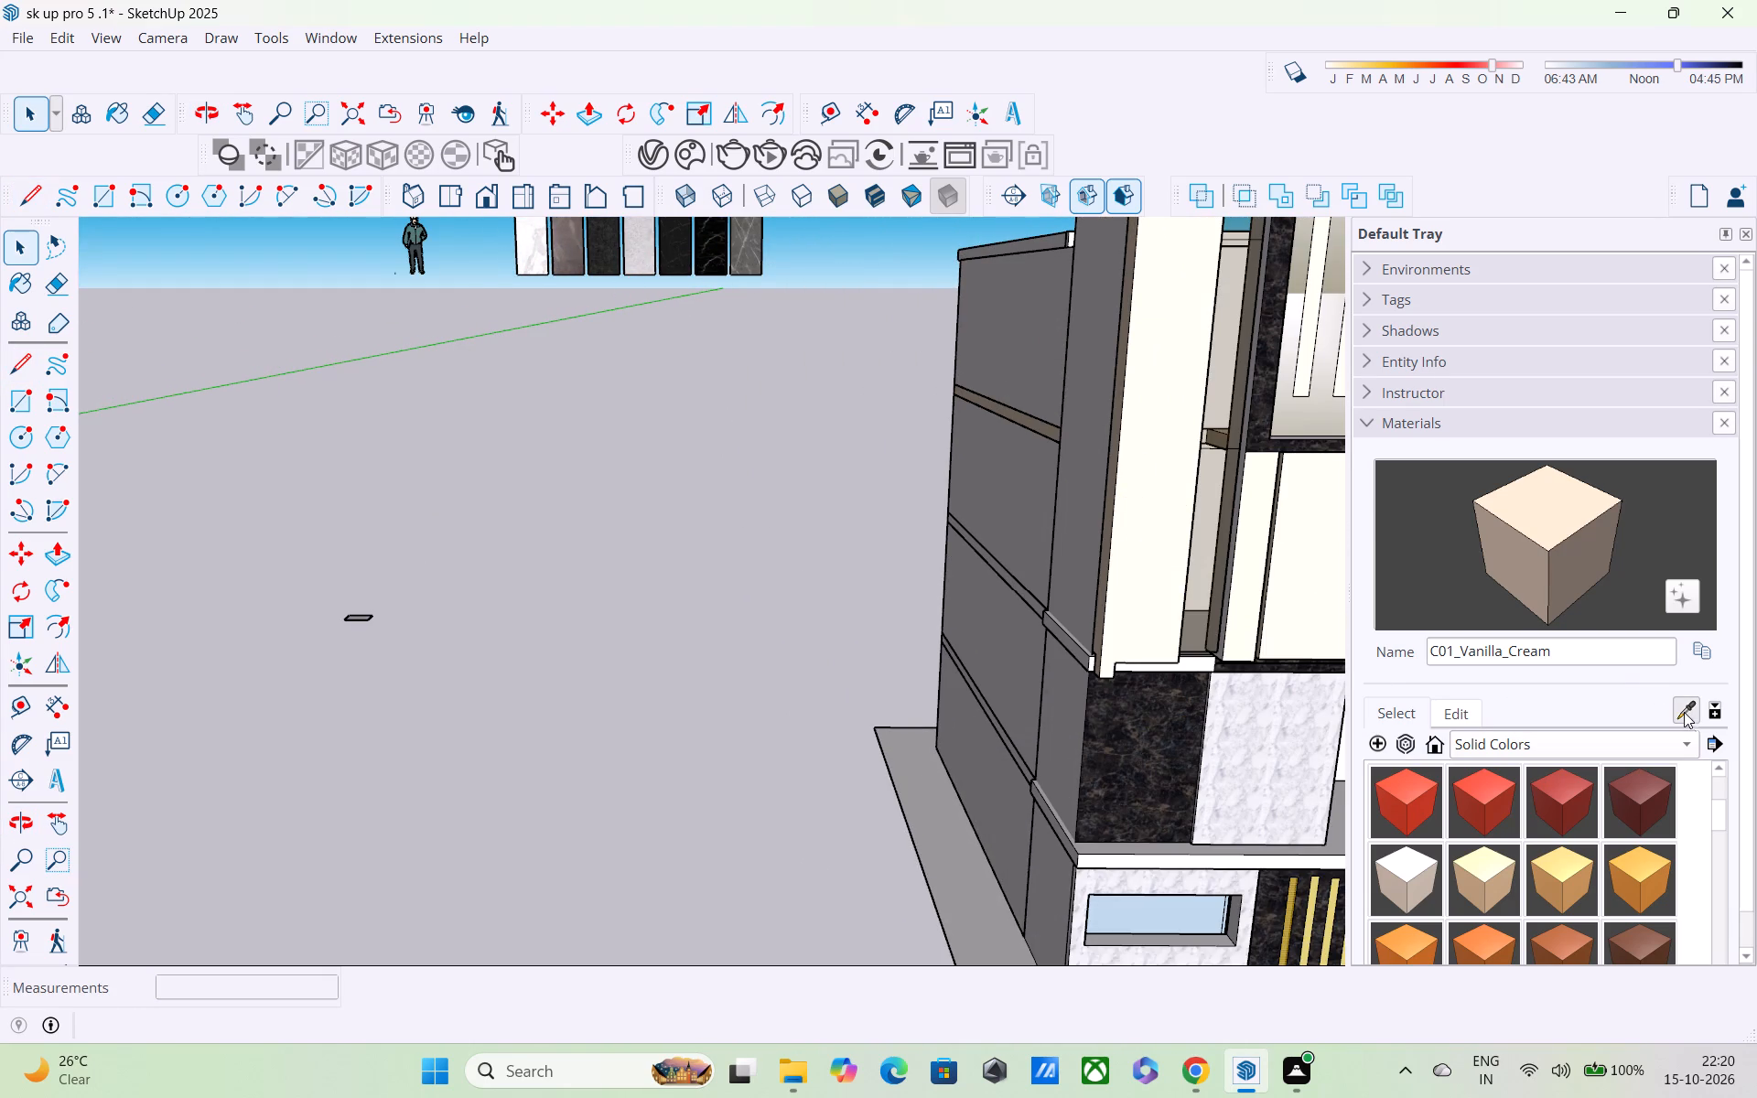
middle_click_drag(675, 374, 689, 595, "shift")
scroll(776, 419, "up", 7)
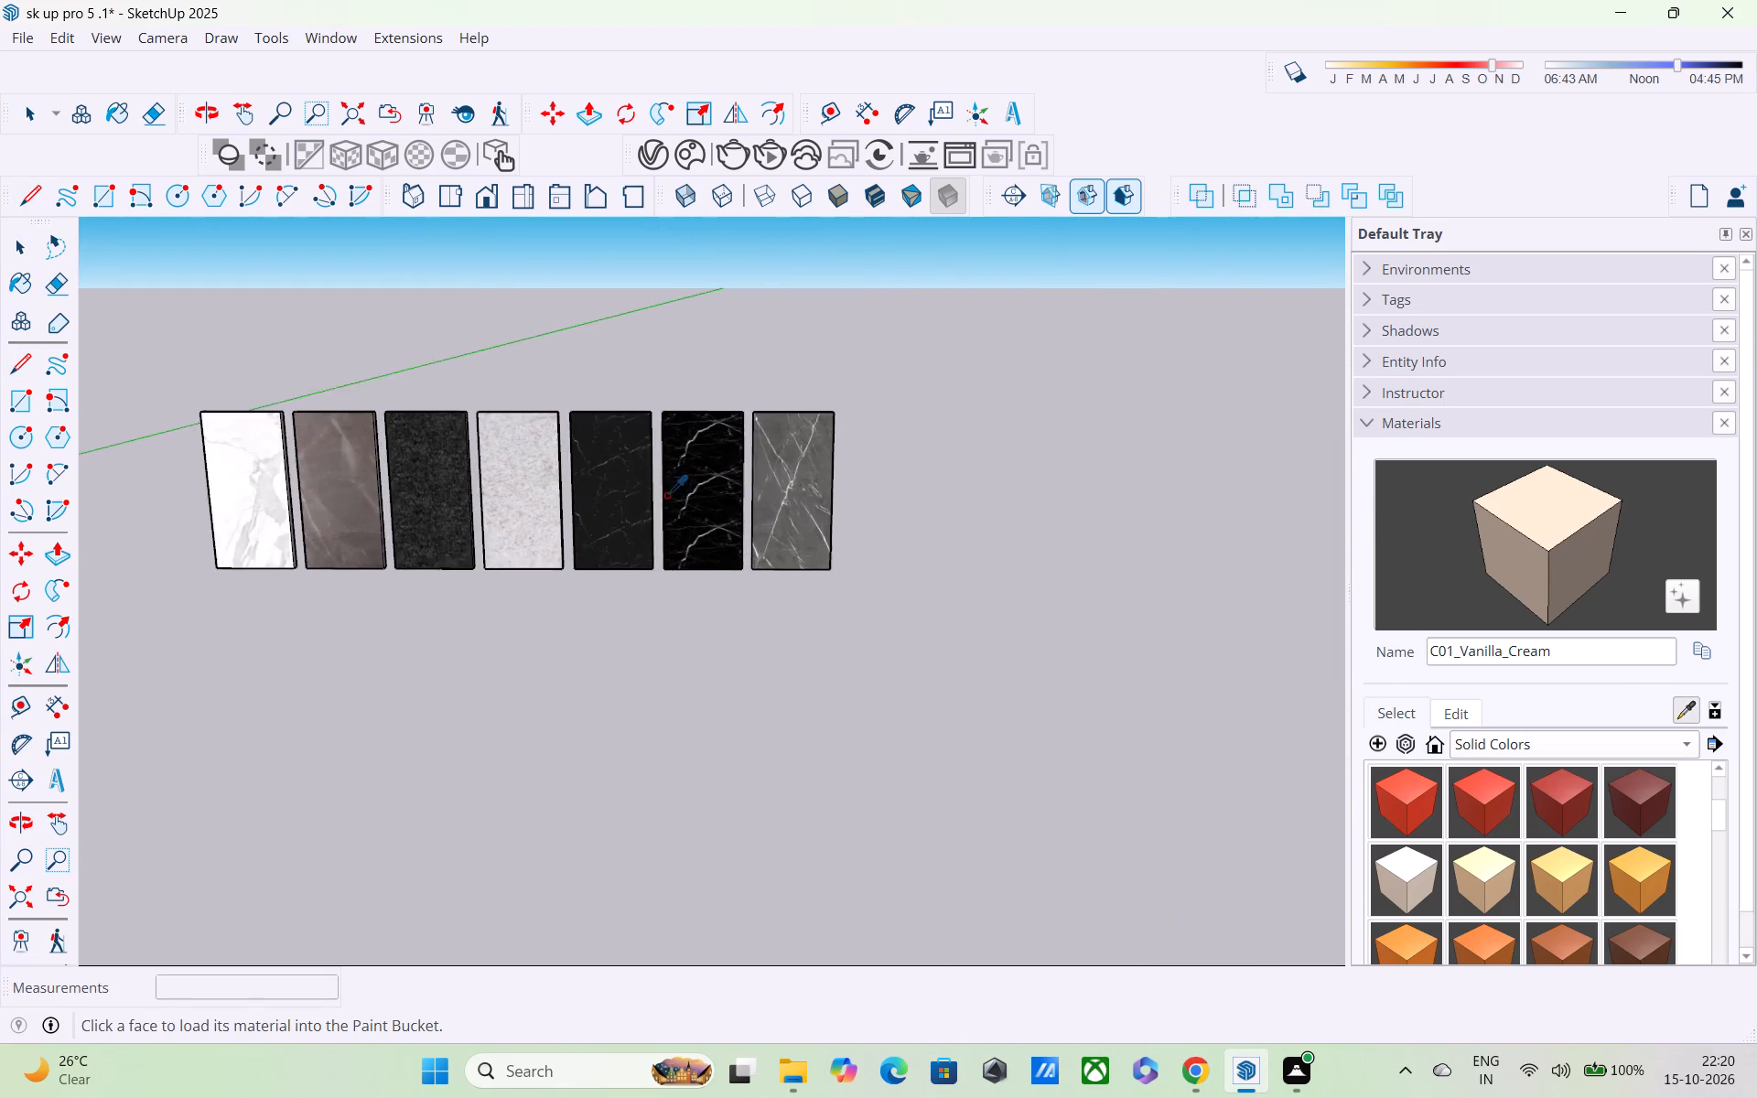
scroll(666, 495, "up", 6)
left_click(715, 466)
scroll(762, 534, "down", 4)
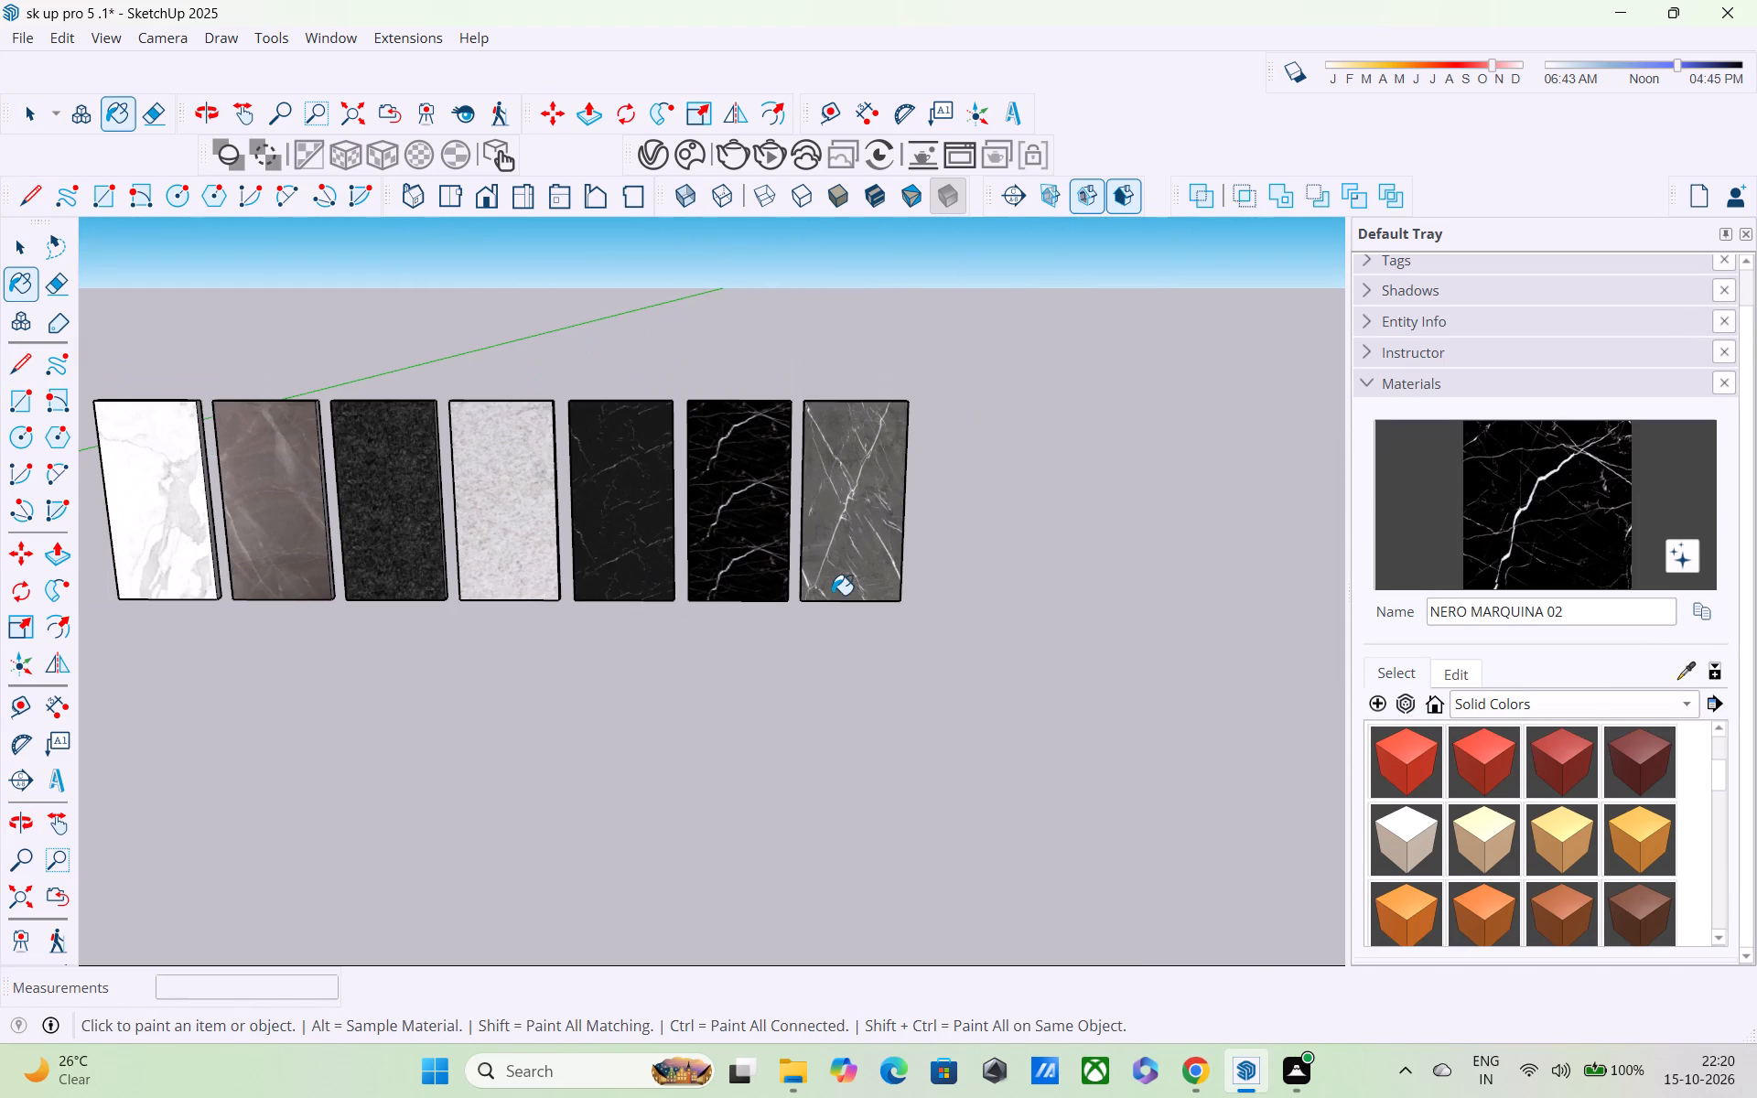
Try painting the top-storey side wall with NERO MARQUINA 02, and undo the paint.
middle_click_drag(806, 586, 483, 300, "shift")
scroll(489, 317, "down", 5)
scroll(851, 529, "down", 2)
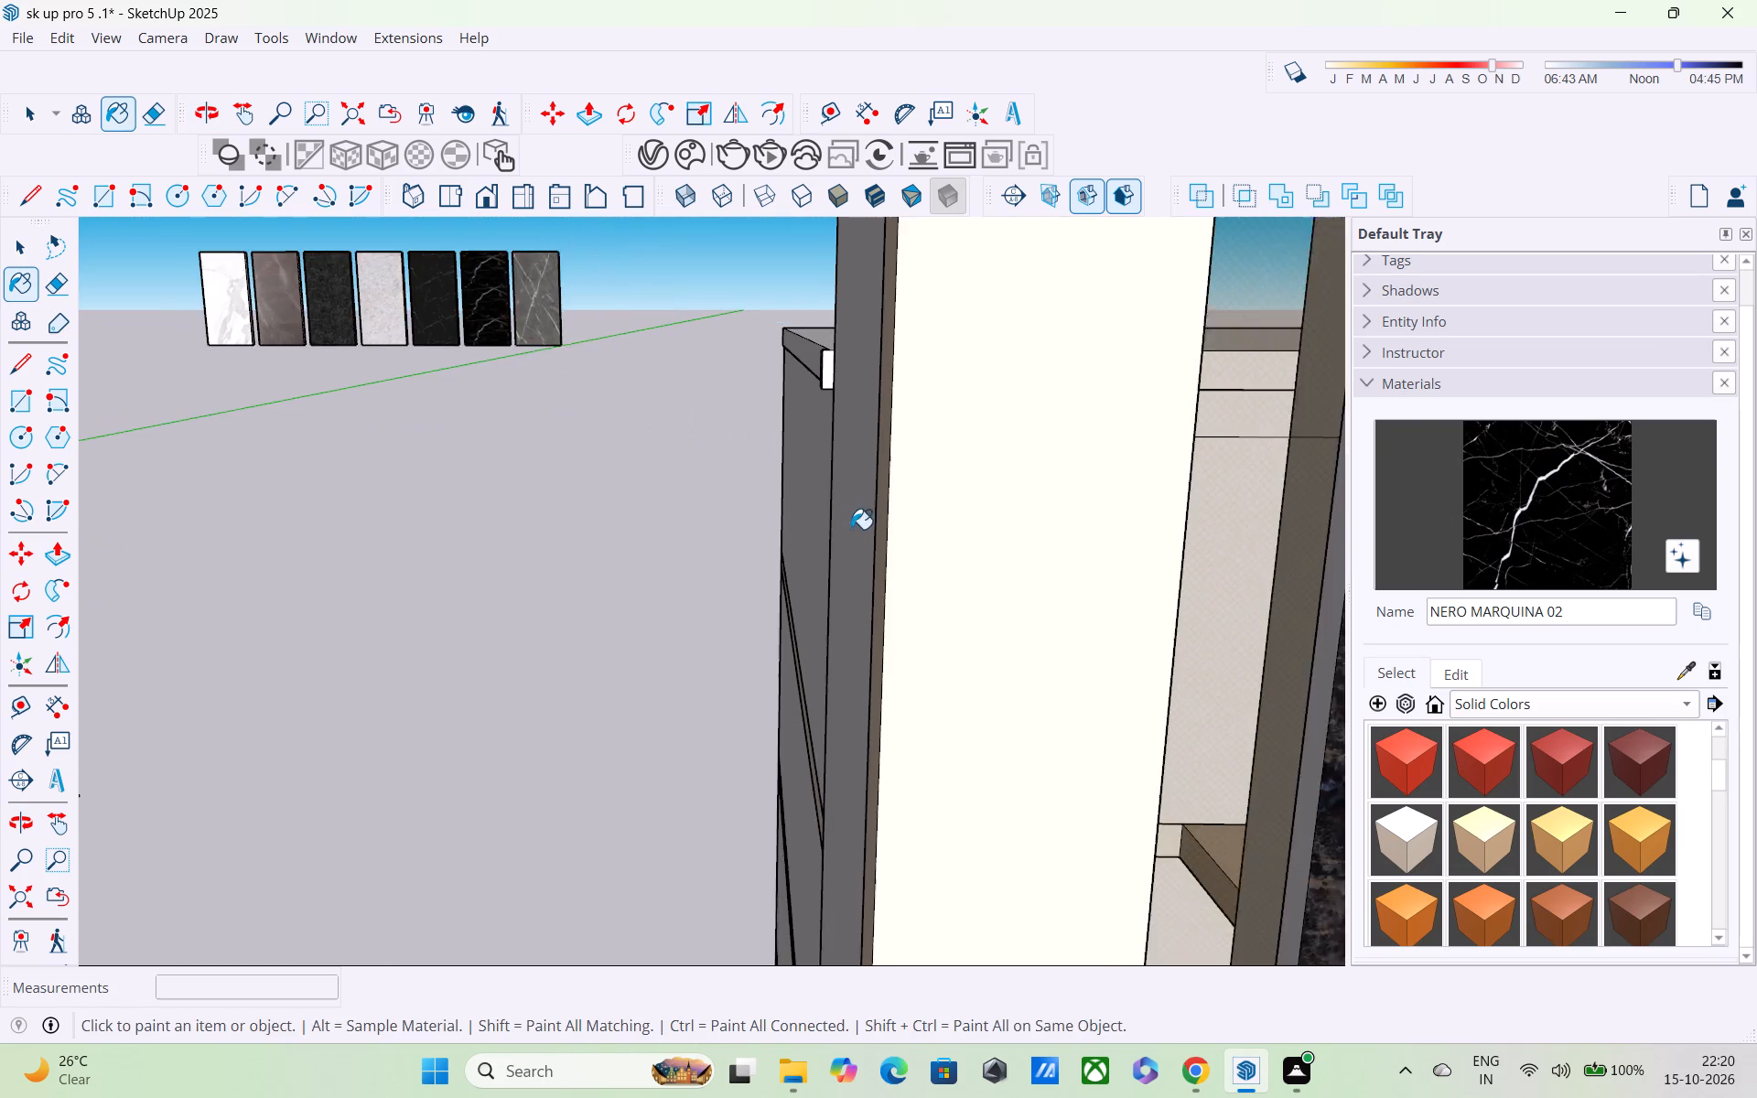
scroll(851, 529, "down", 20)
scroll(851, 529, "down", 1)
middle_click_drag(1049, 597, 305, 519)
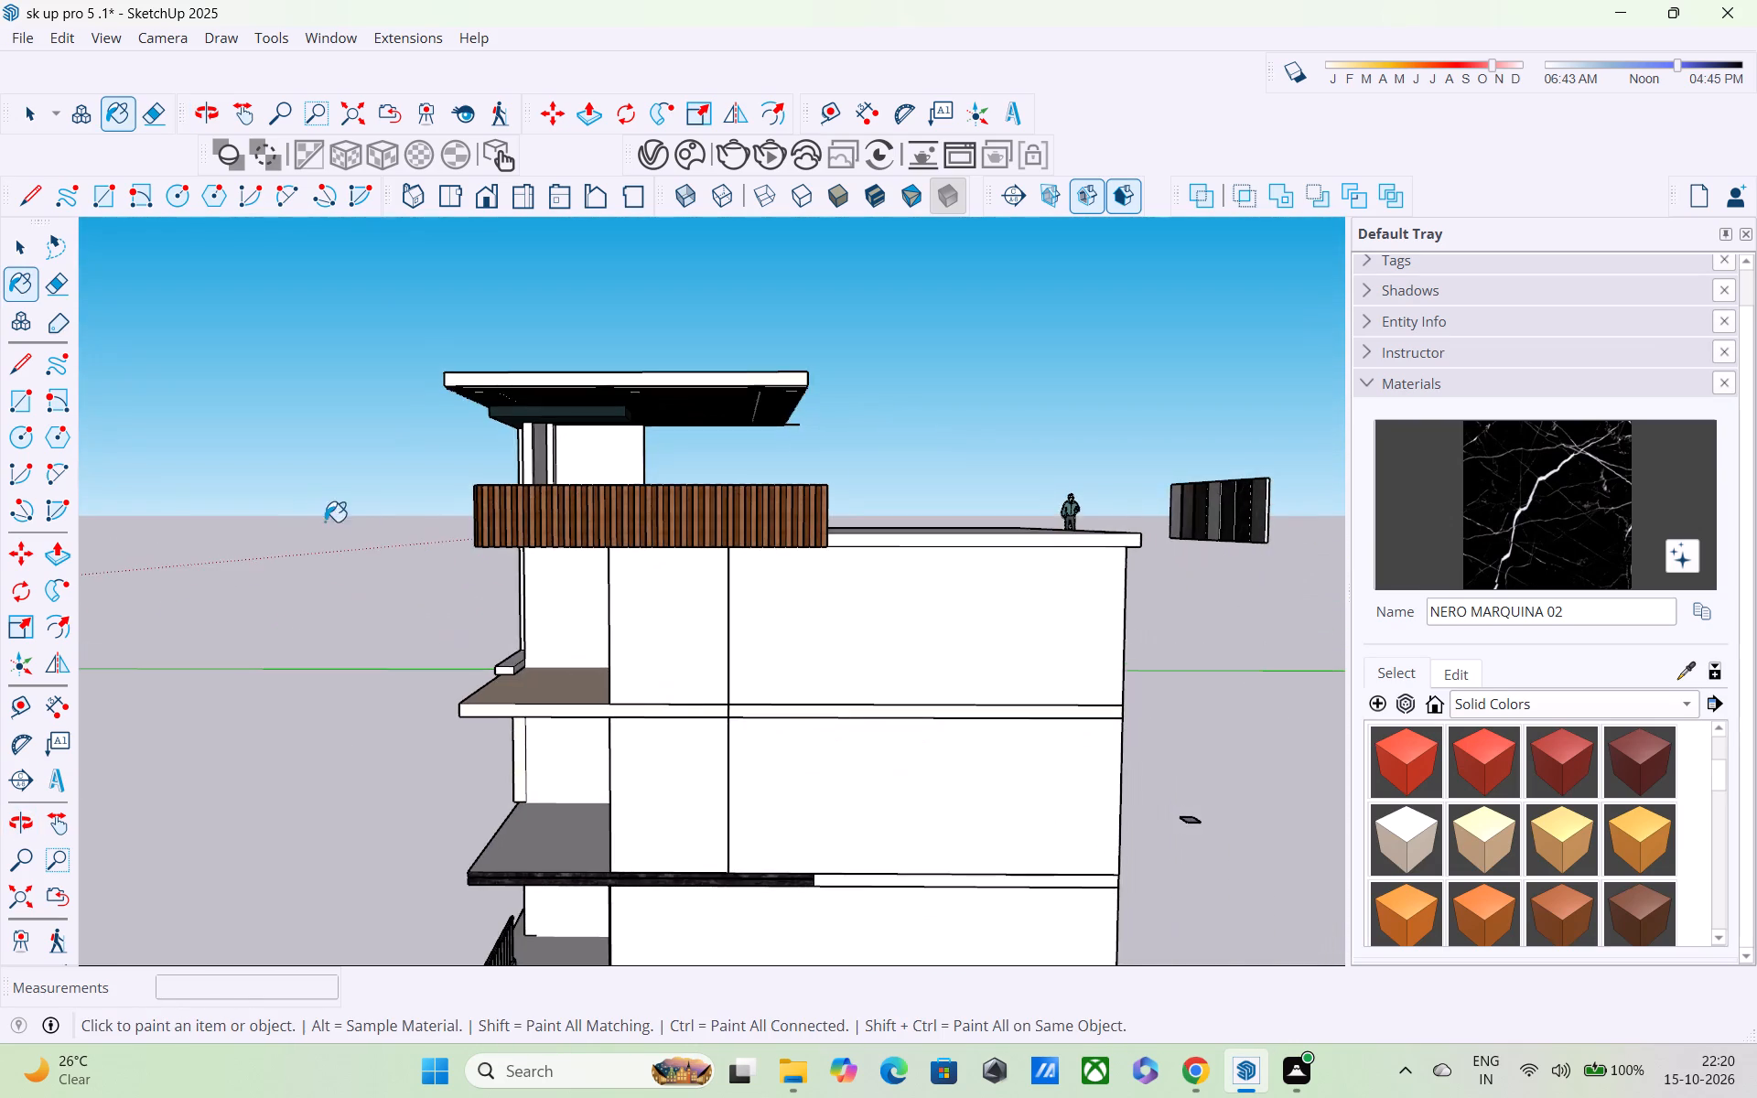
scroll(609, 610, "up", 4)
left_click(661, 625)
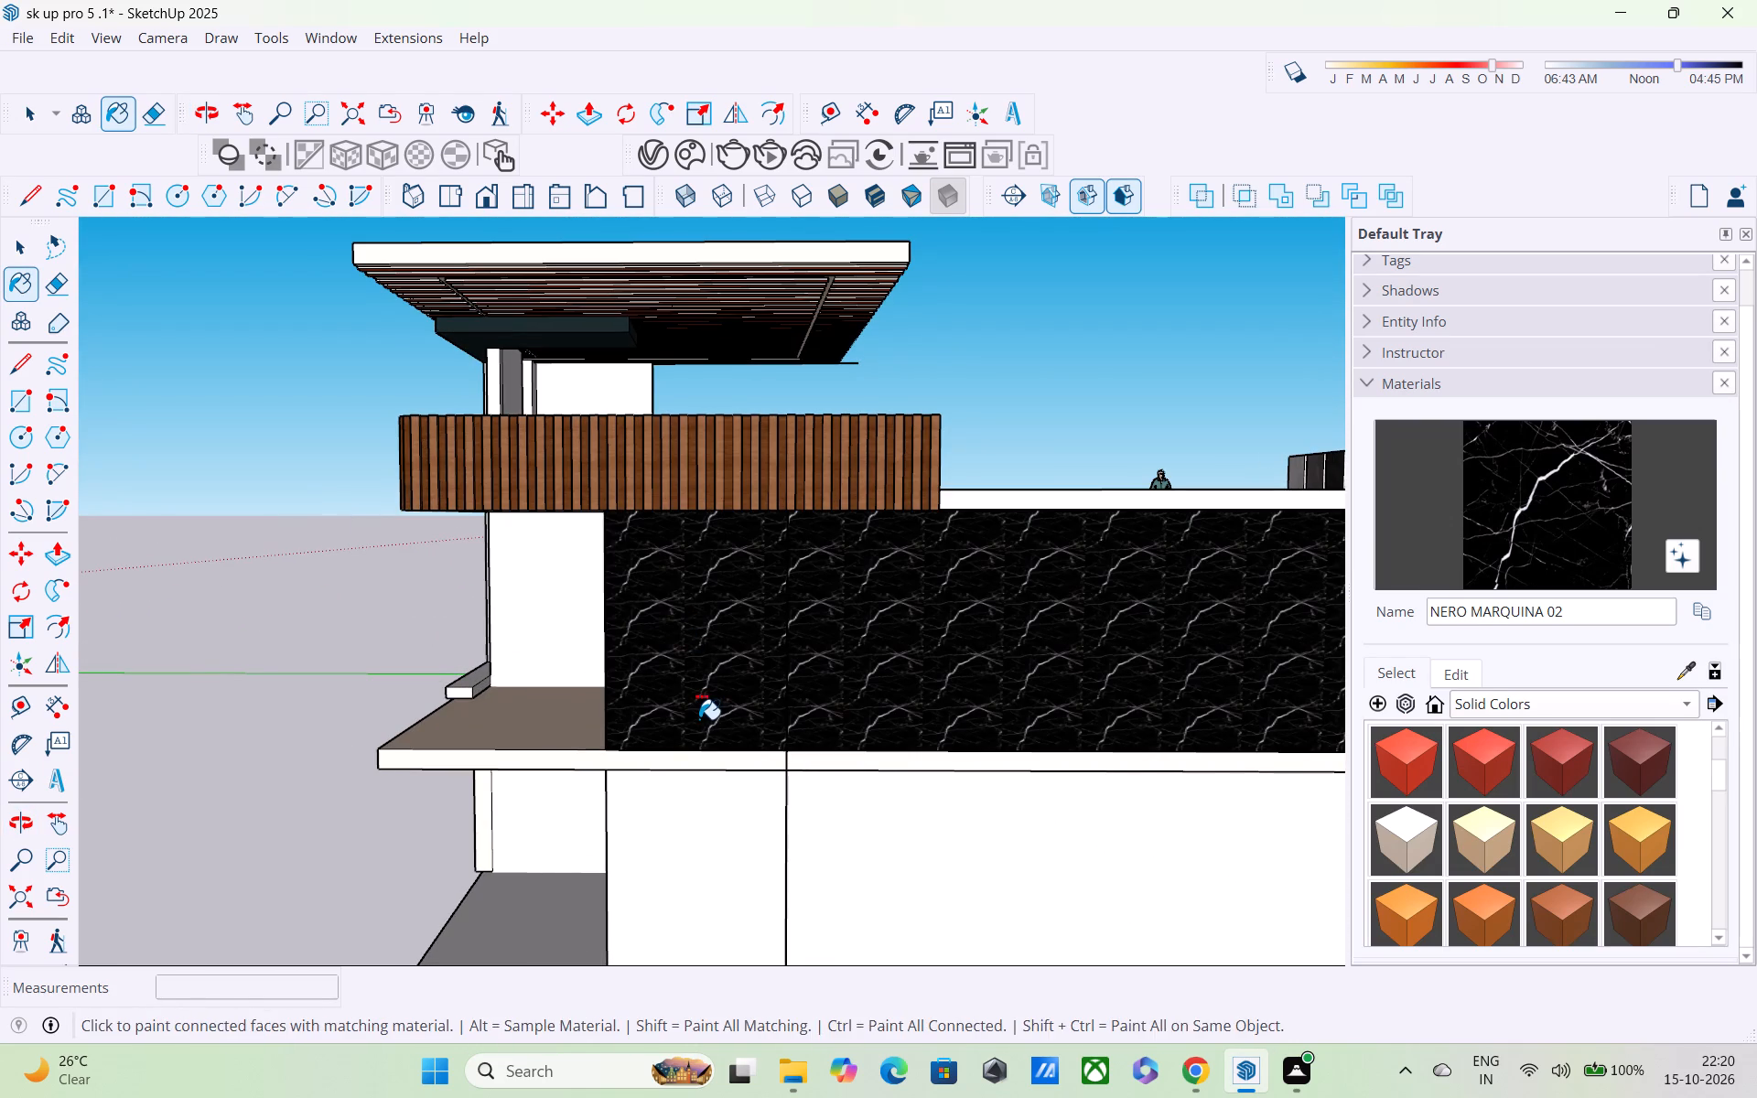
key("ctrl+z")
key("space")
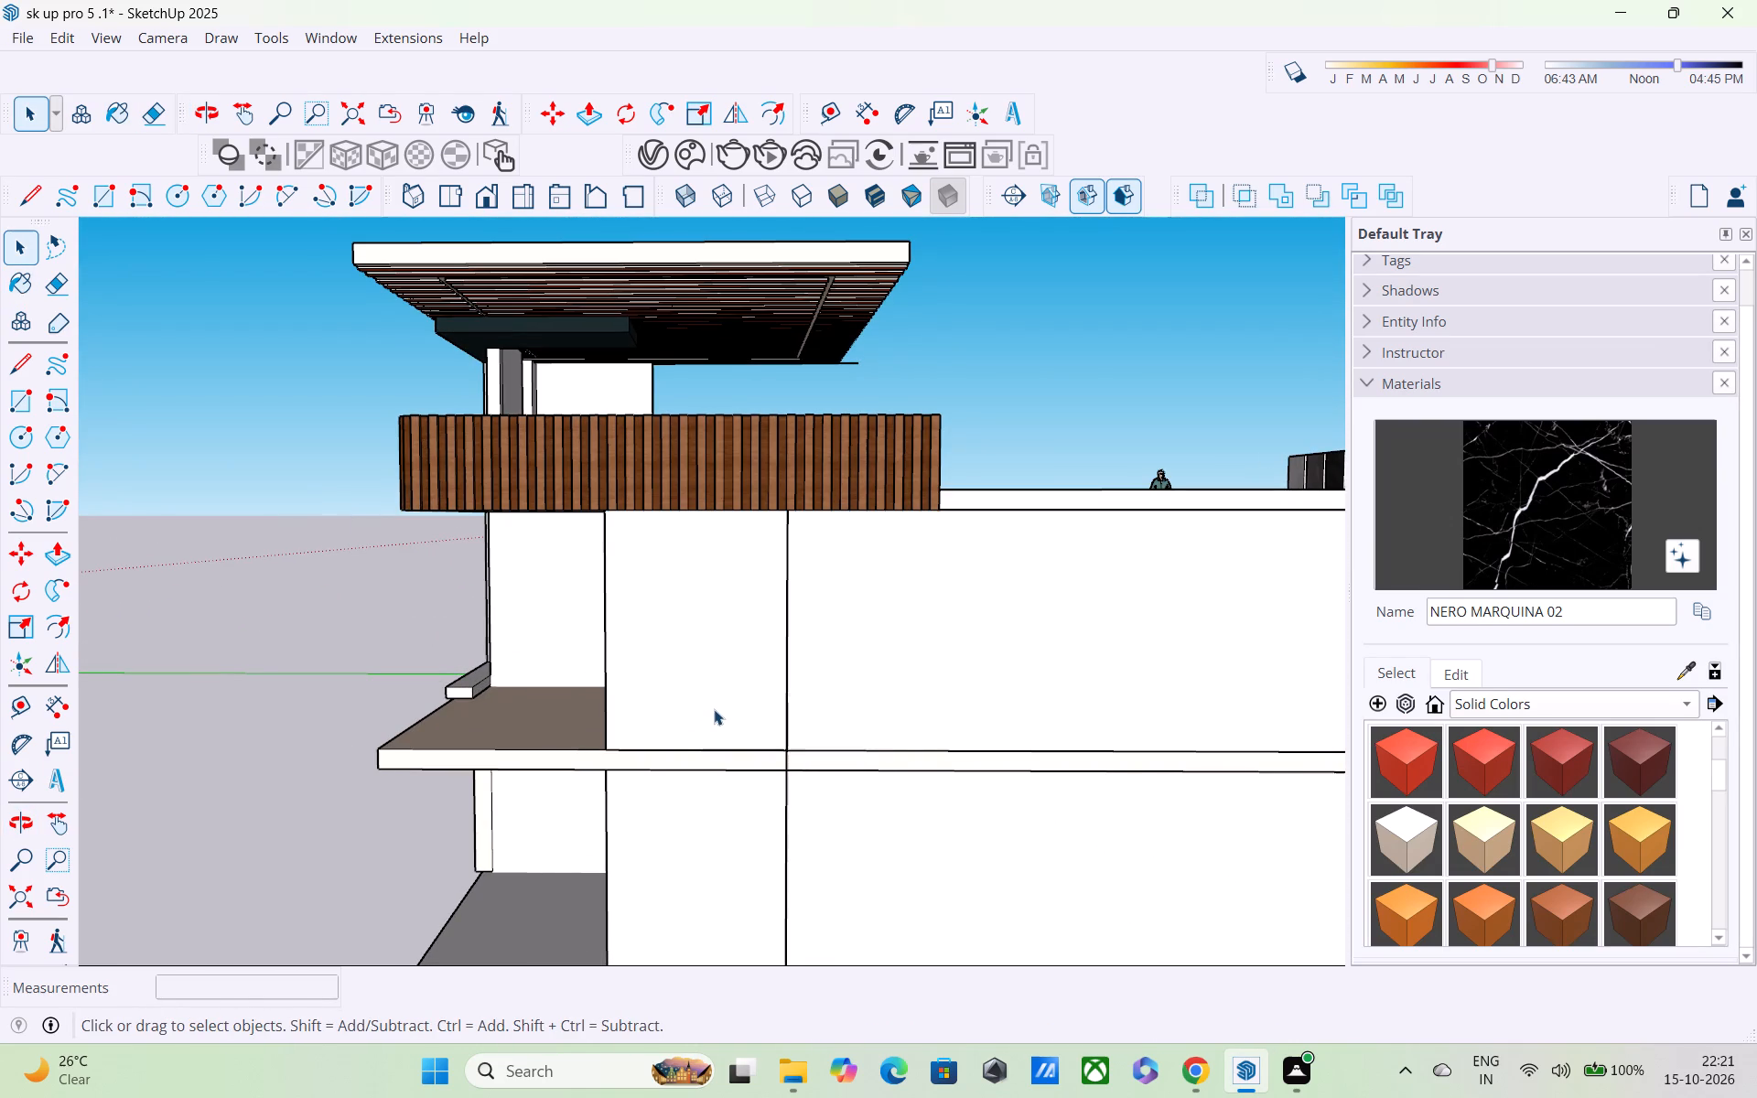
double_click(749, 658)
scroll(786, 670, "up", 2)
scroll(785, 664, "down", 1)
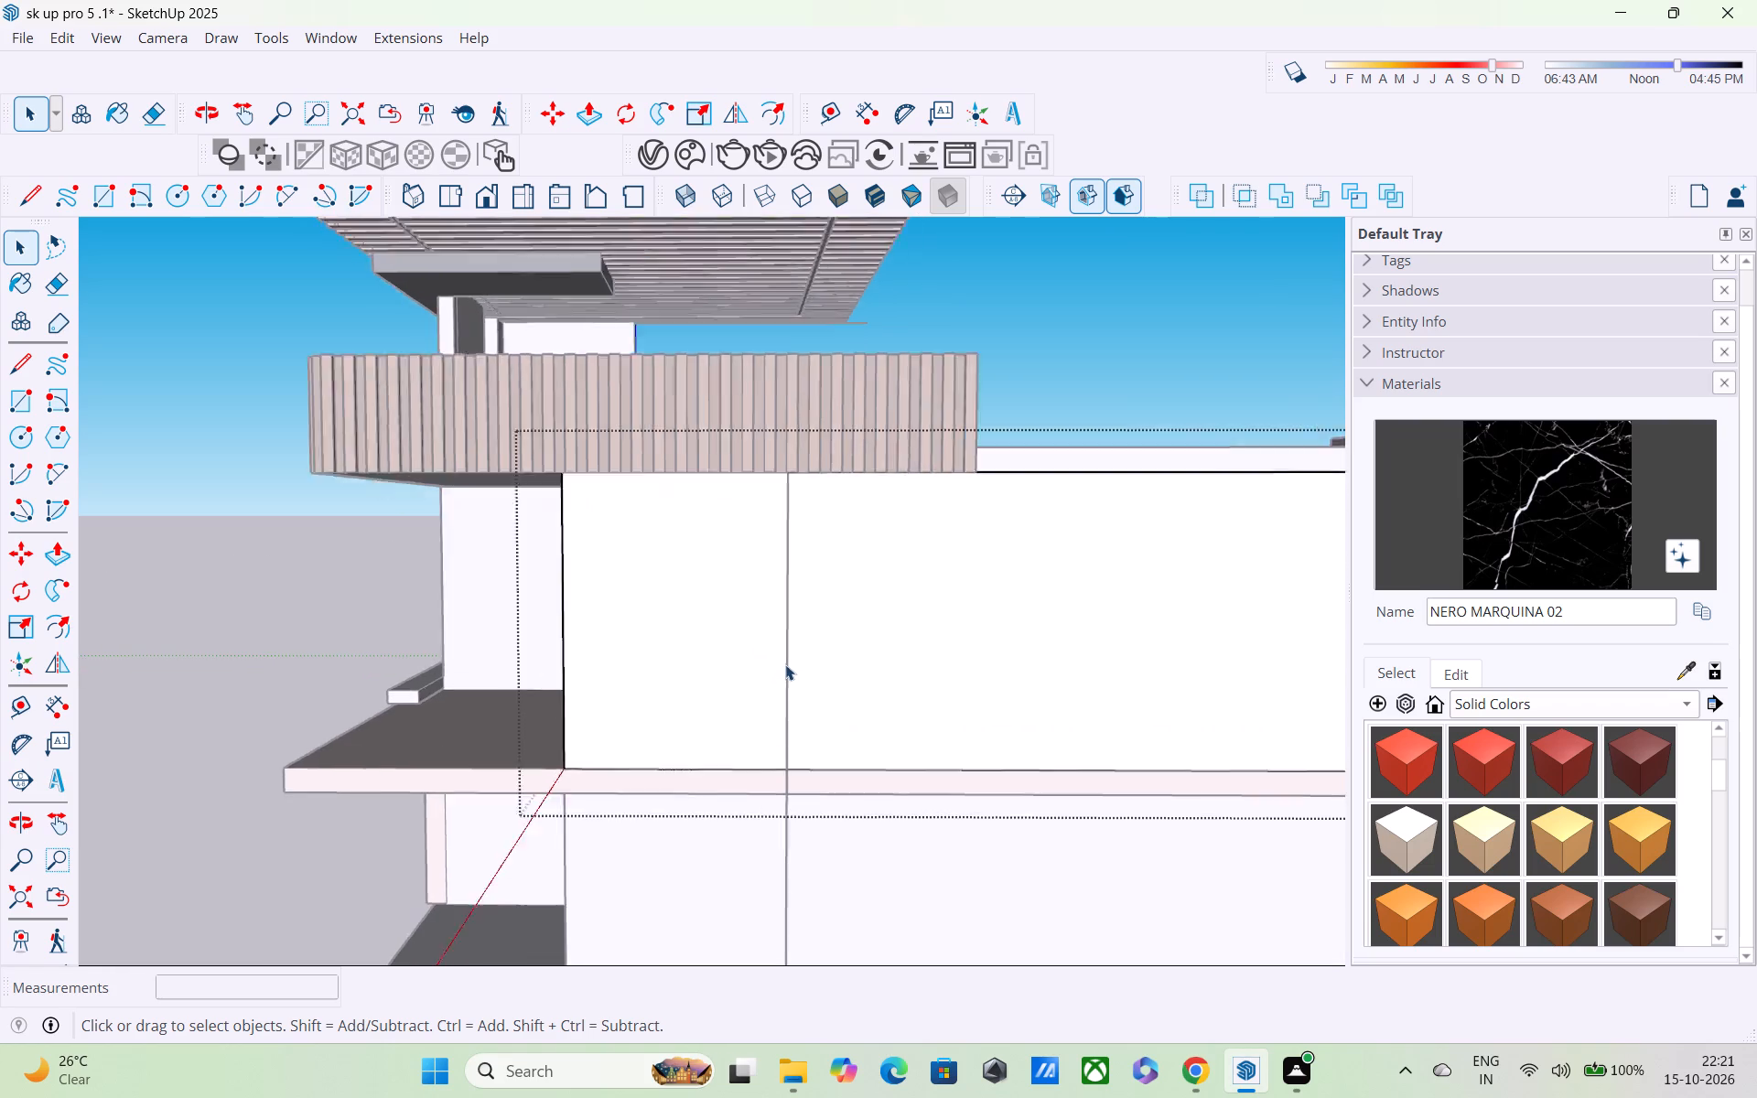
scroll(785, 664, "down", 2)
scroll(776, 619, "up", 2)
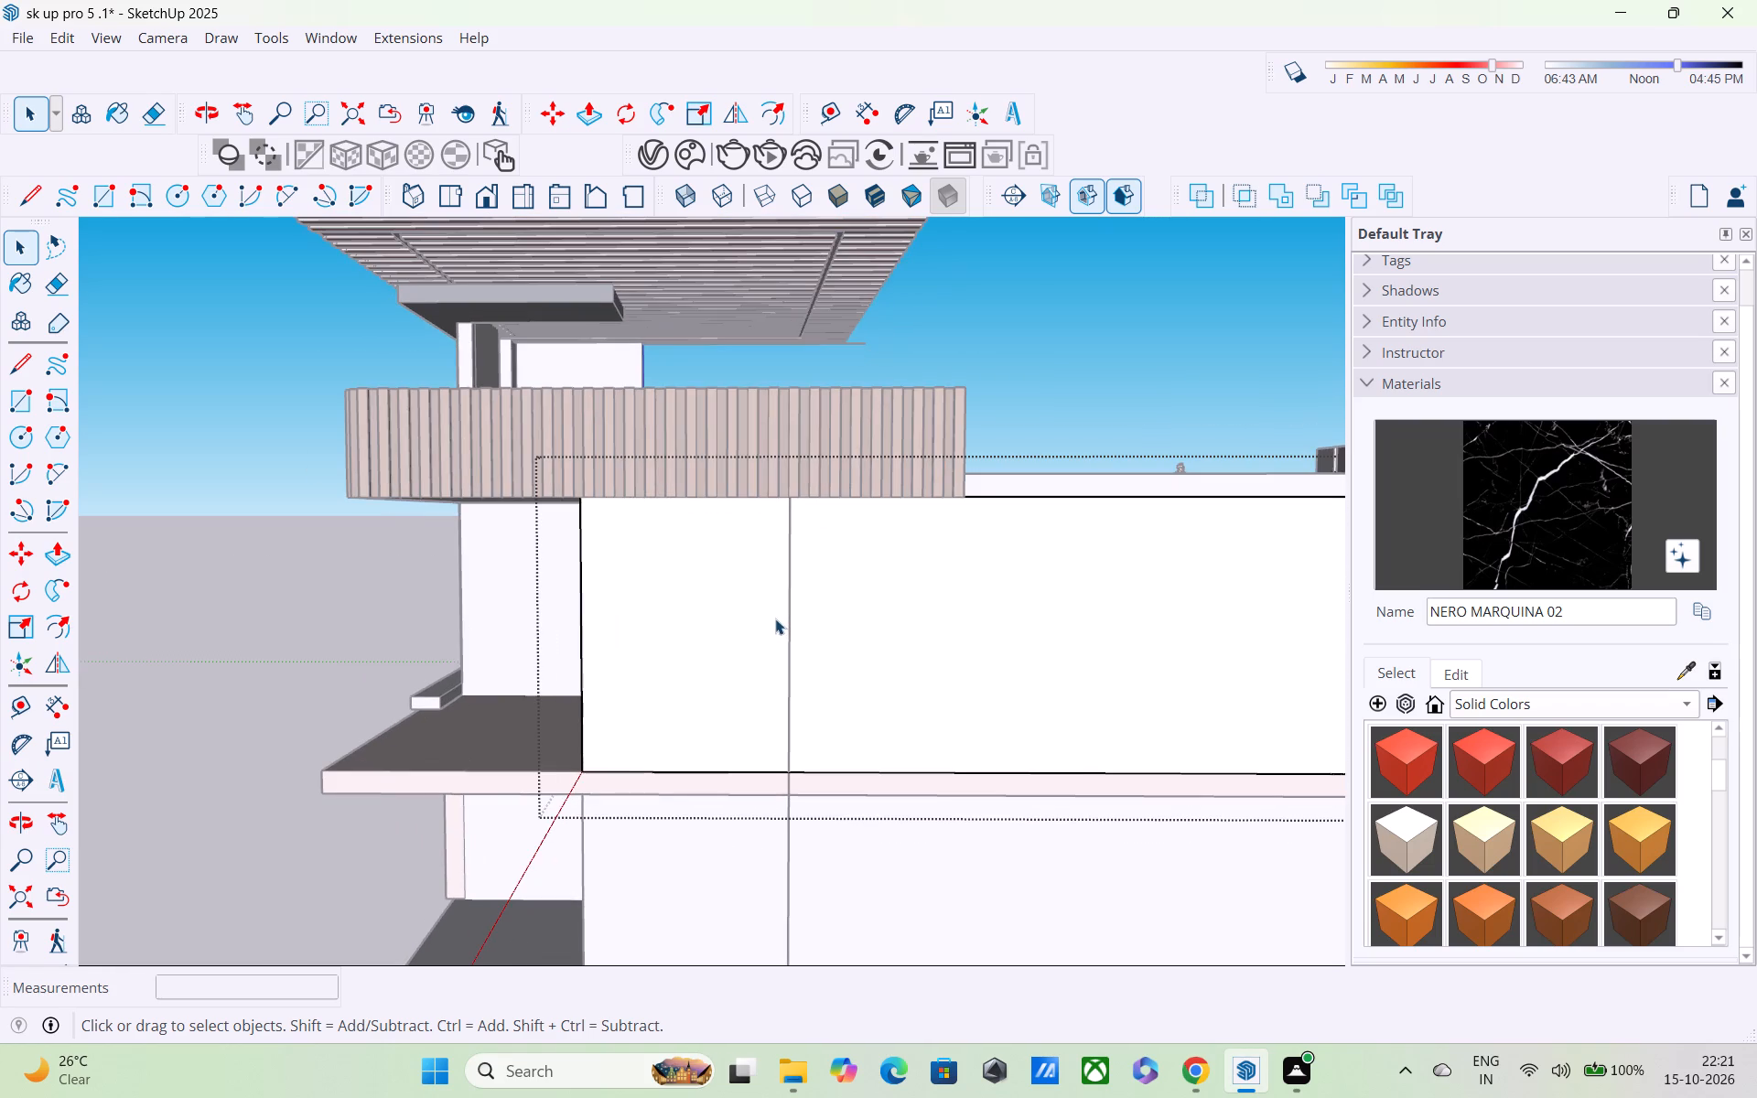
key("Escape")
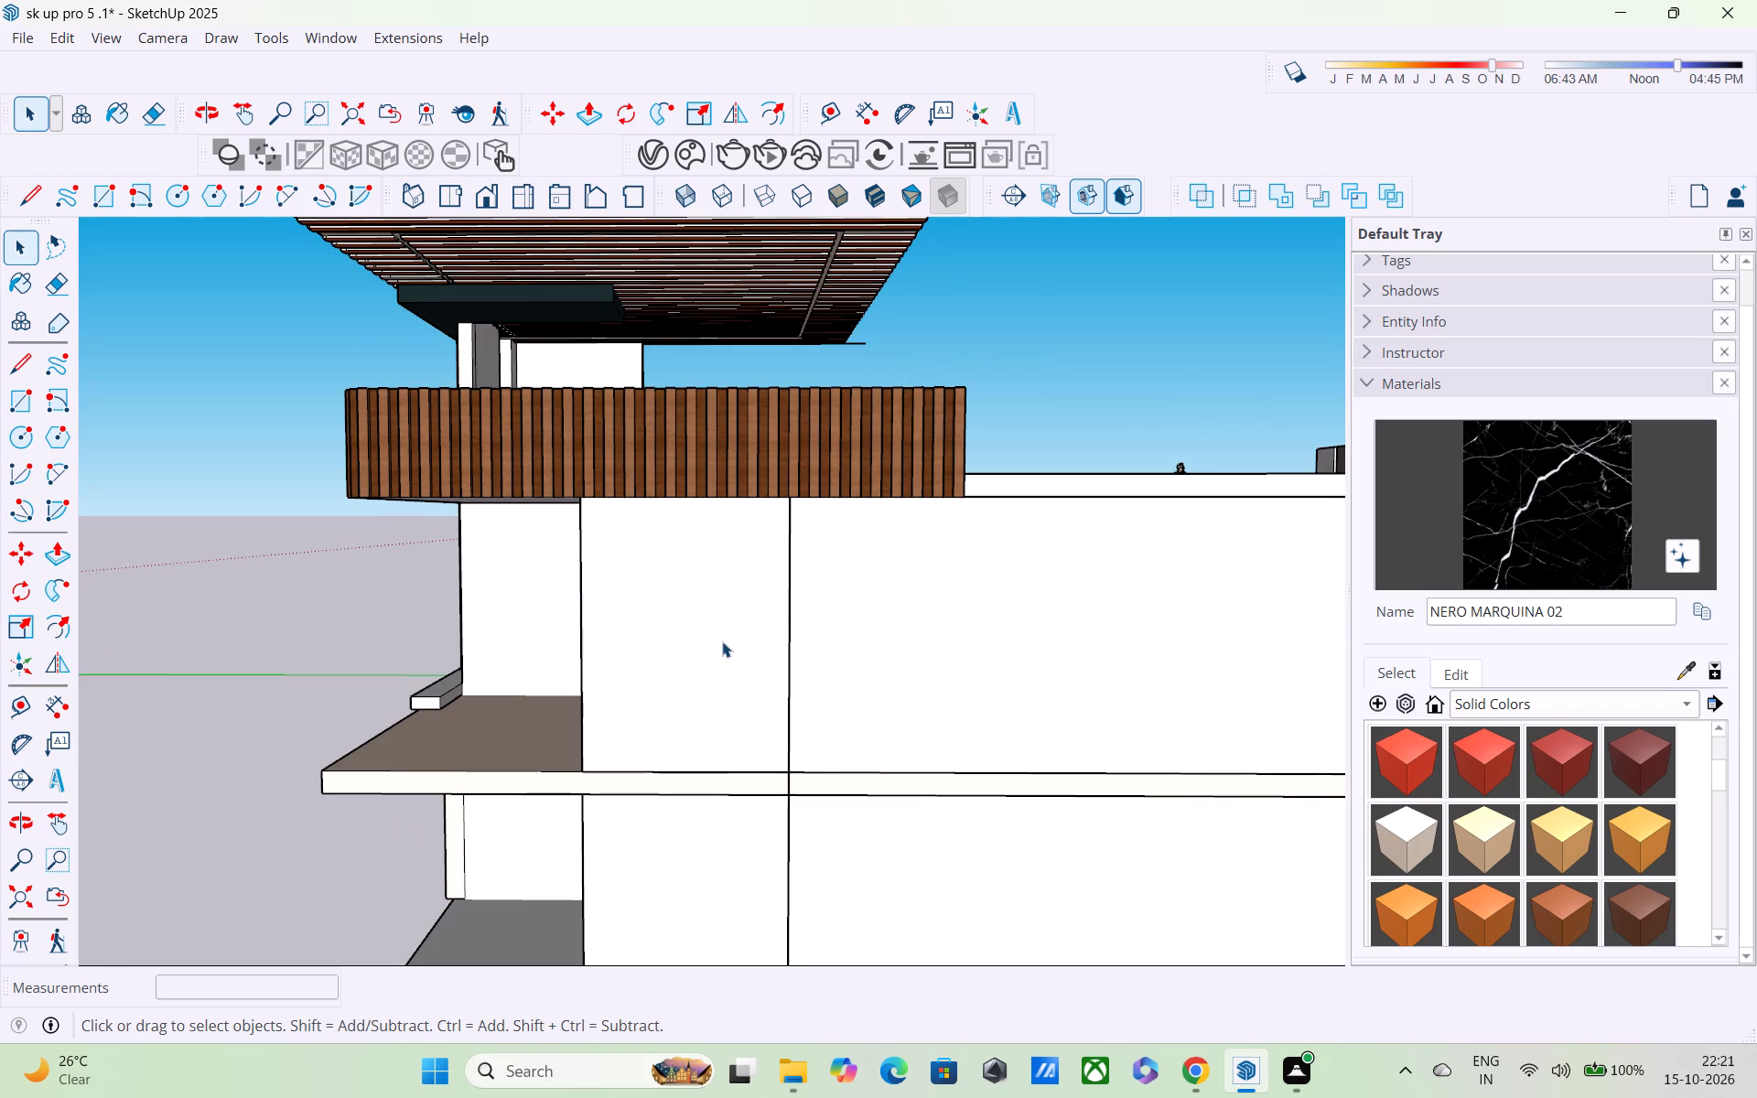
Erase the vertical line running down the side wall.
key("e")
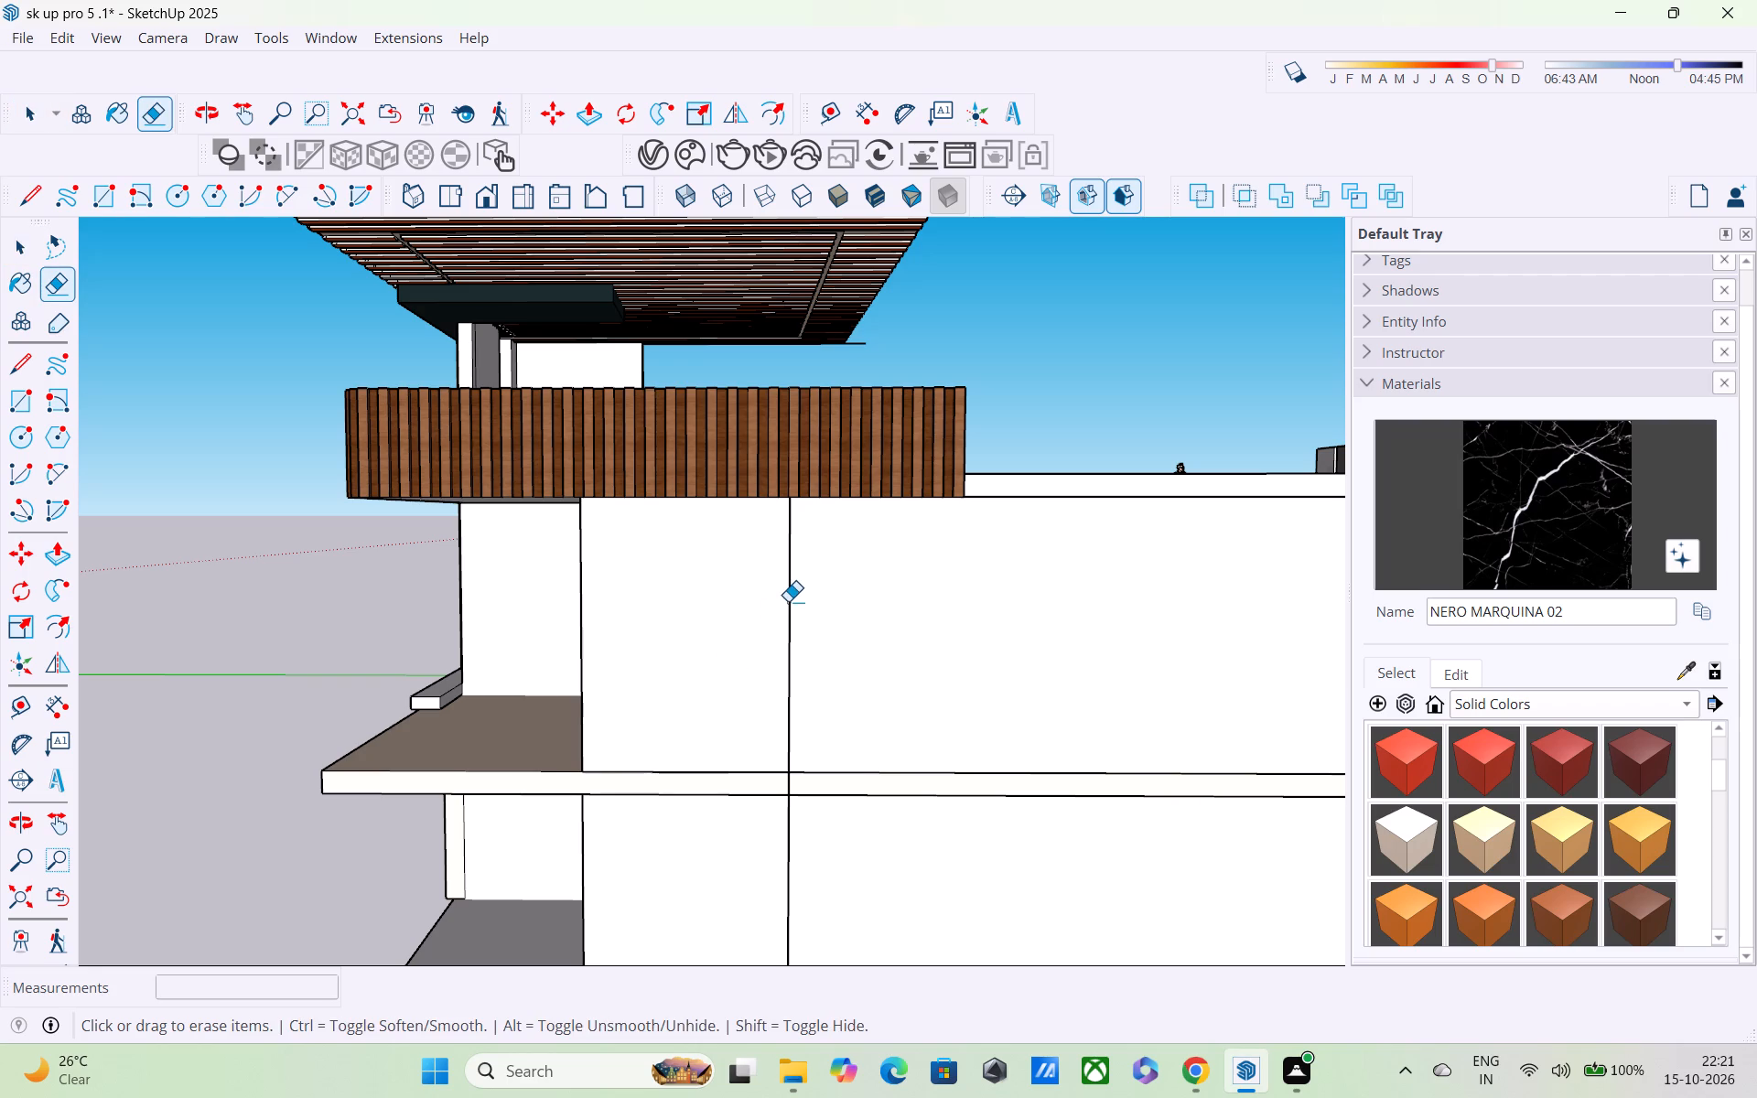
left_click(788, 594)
Inside the top-storey side wall's group, draw a line about 7' 6" along its top edge from the front corner beneath the slatted parapet.
scroll(771, 676, "down", 3)
scroll(771, 684, "up", 3)
key("space")
double_click(767, 677)
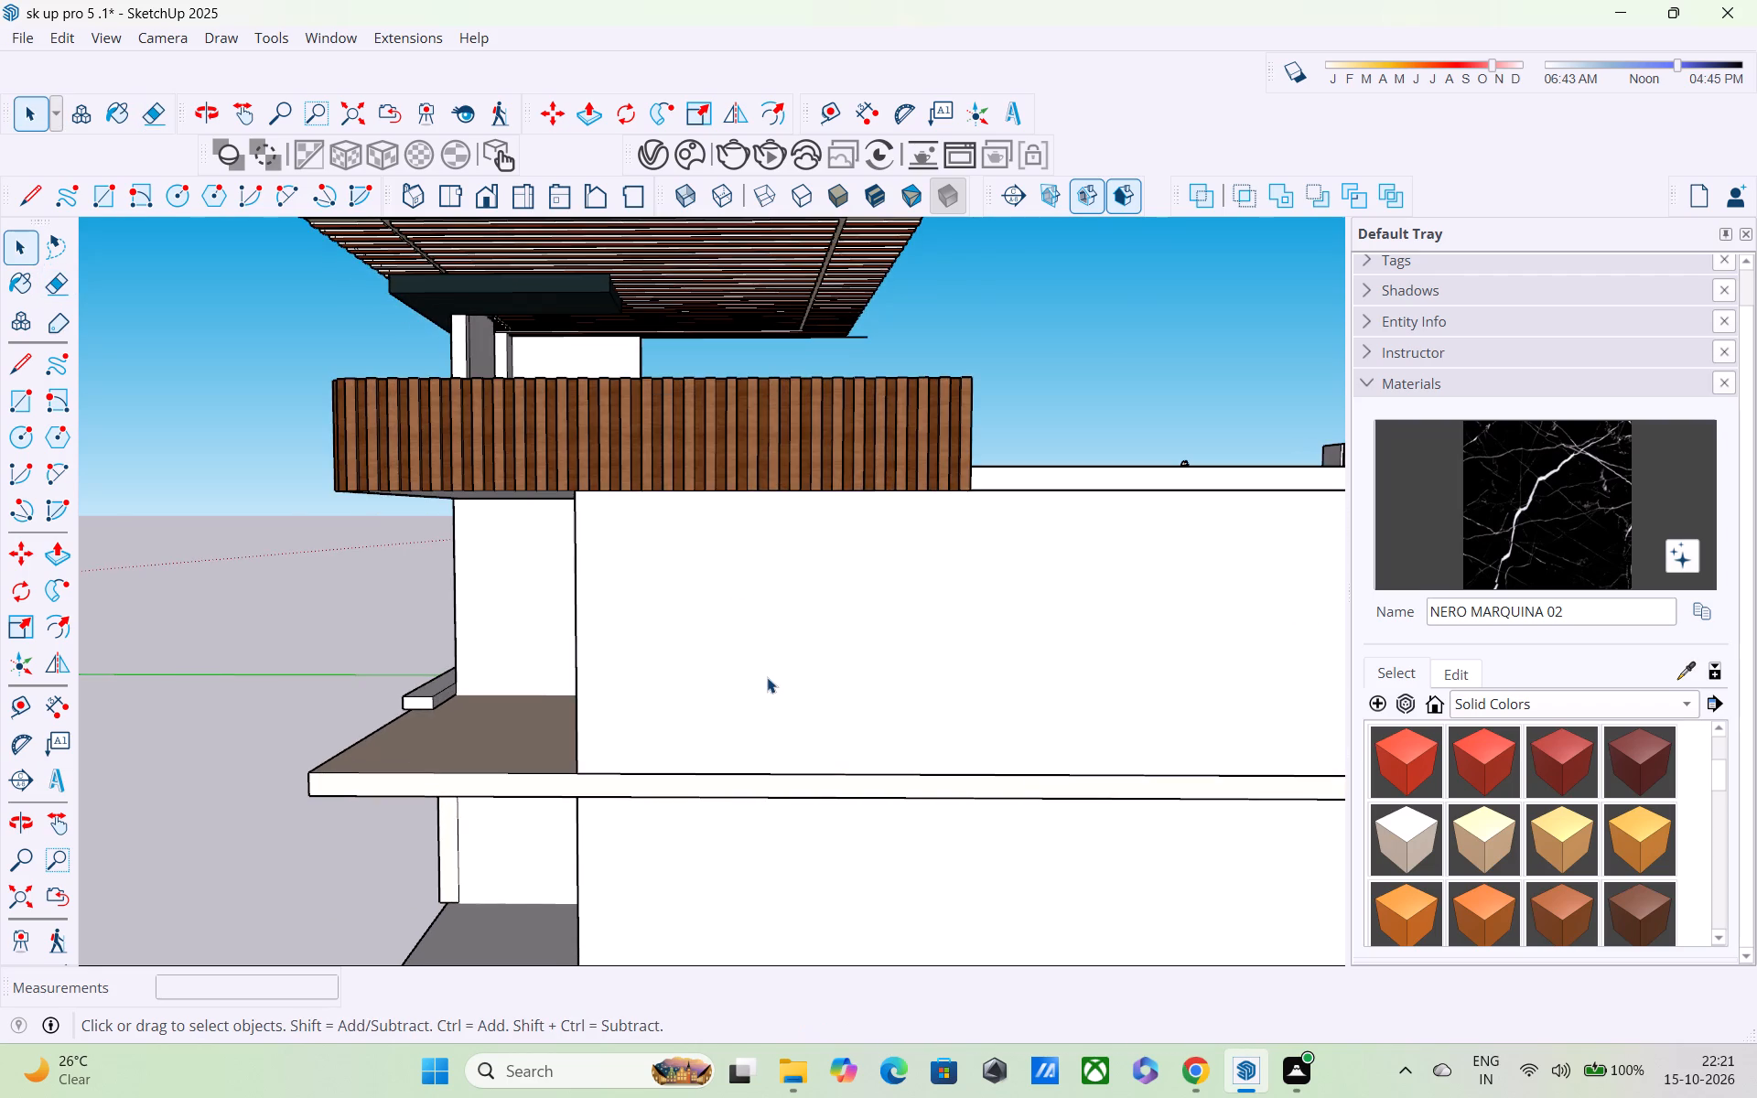
key("l")
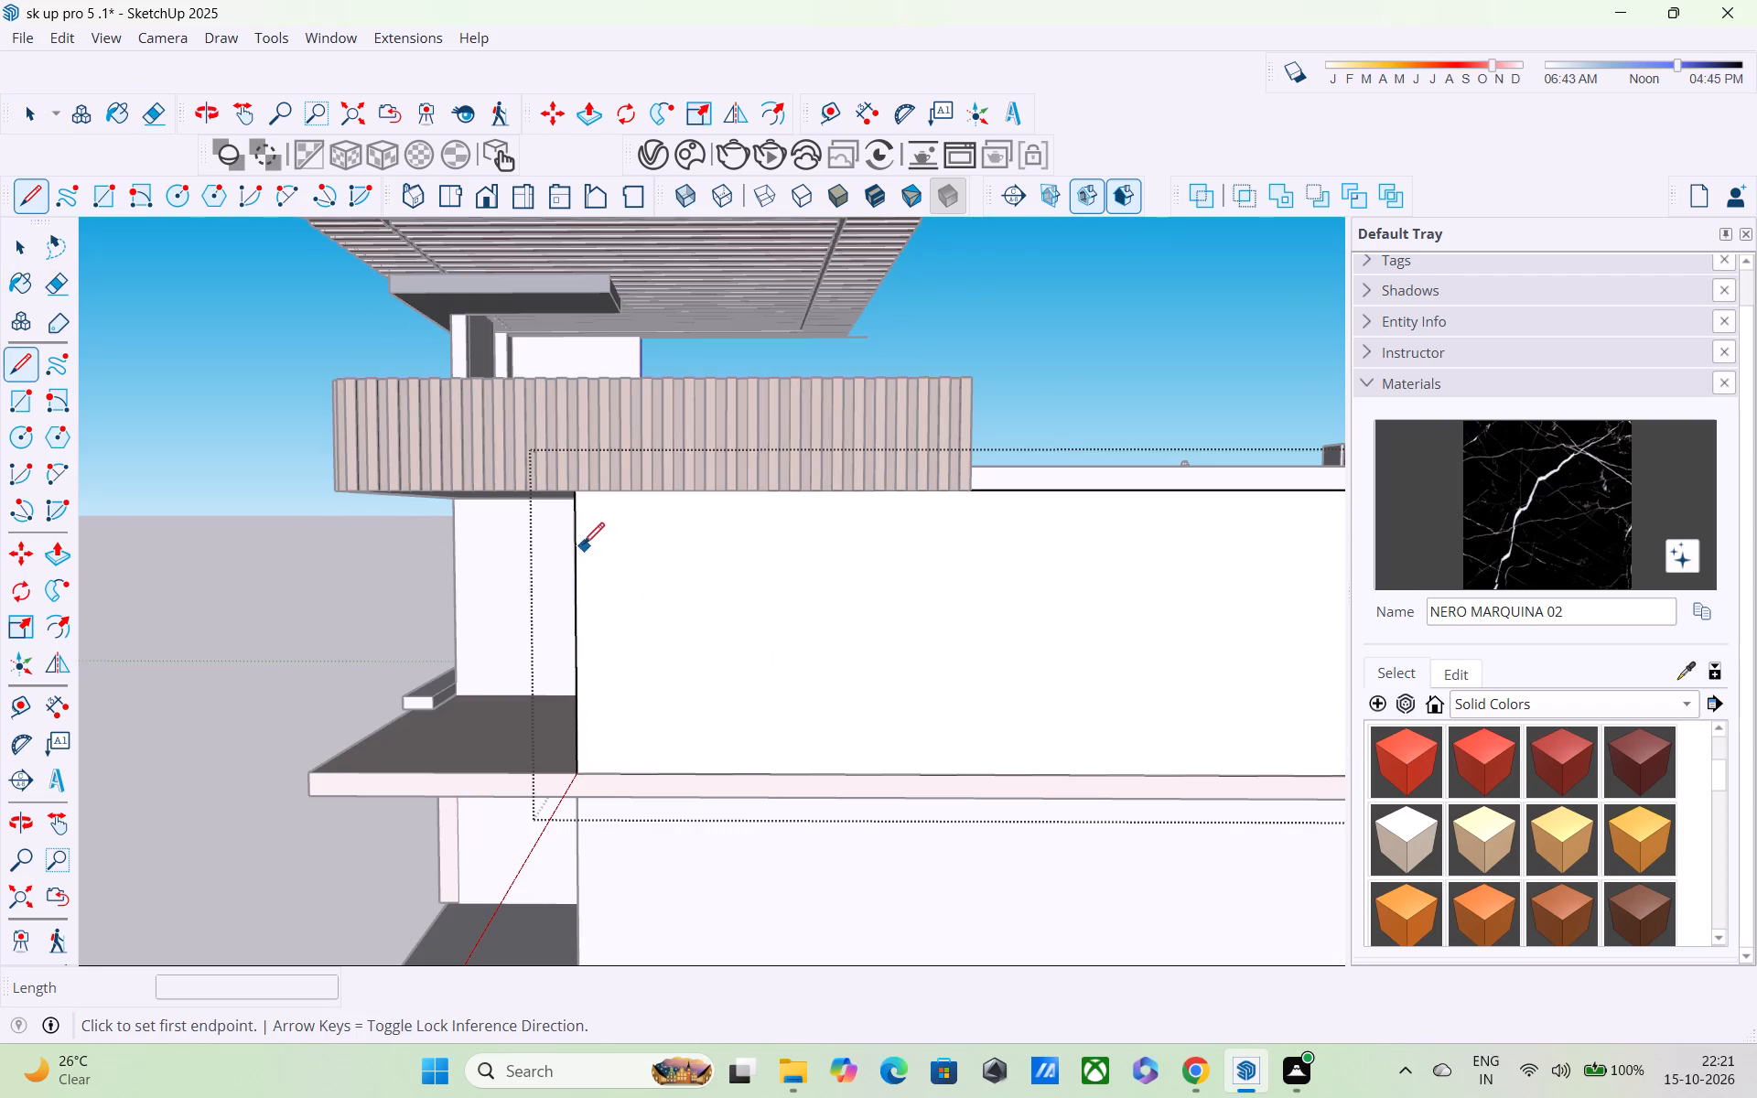
scroll(583, 546, "up", 3)
left_click(578, 479)
middle_click_drag(750, 459, 765, 324)
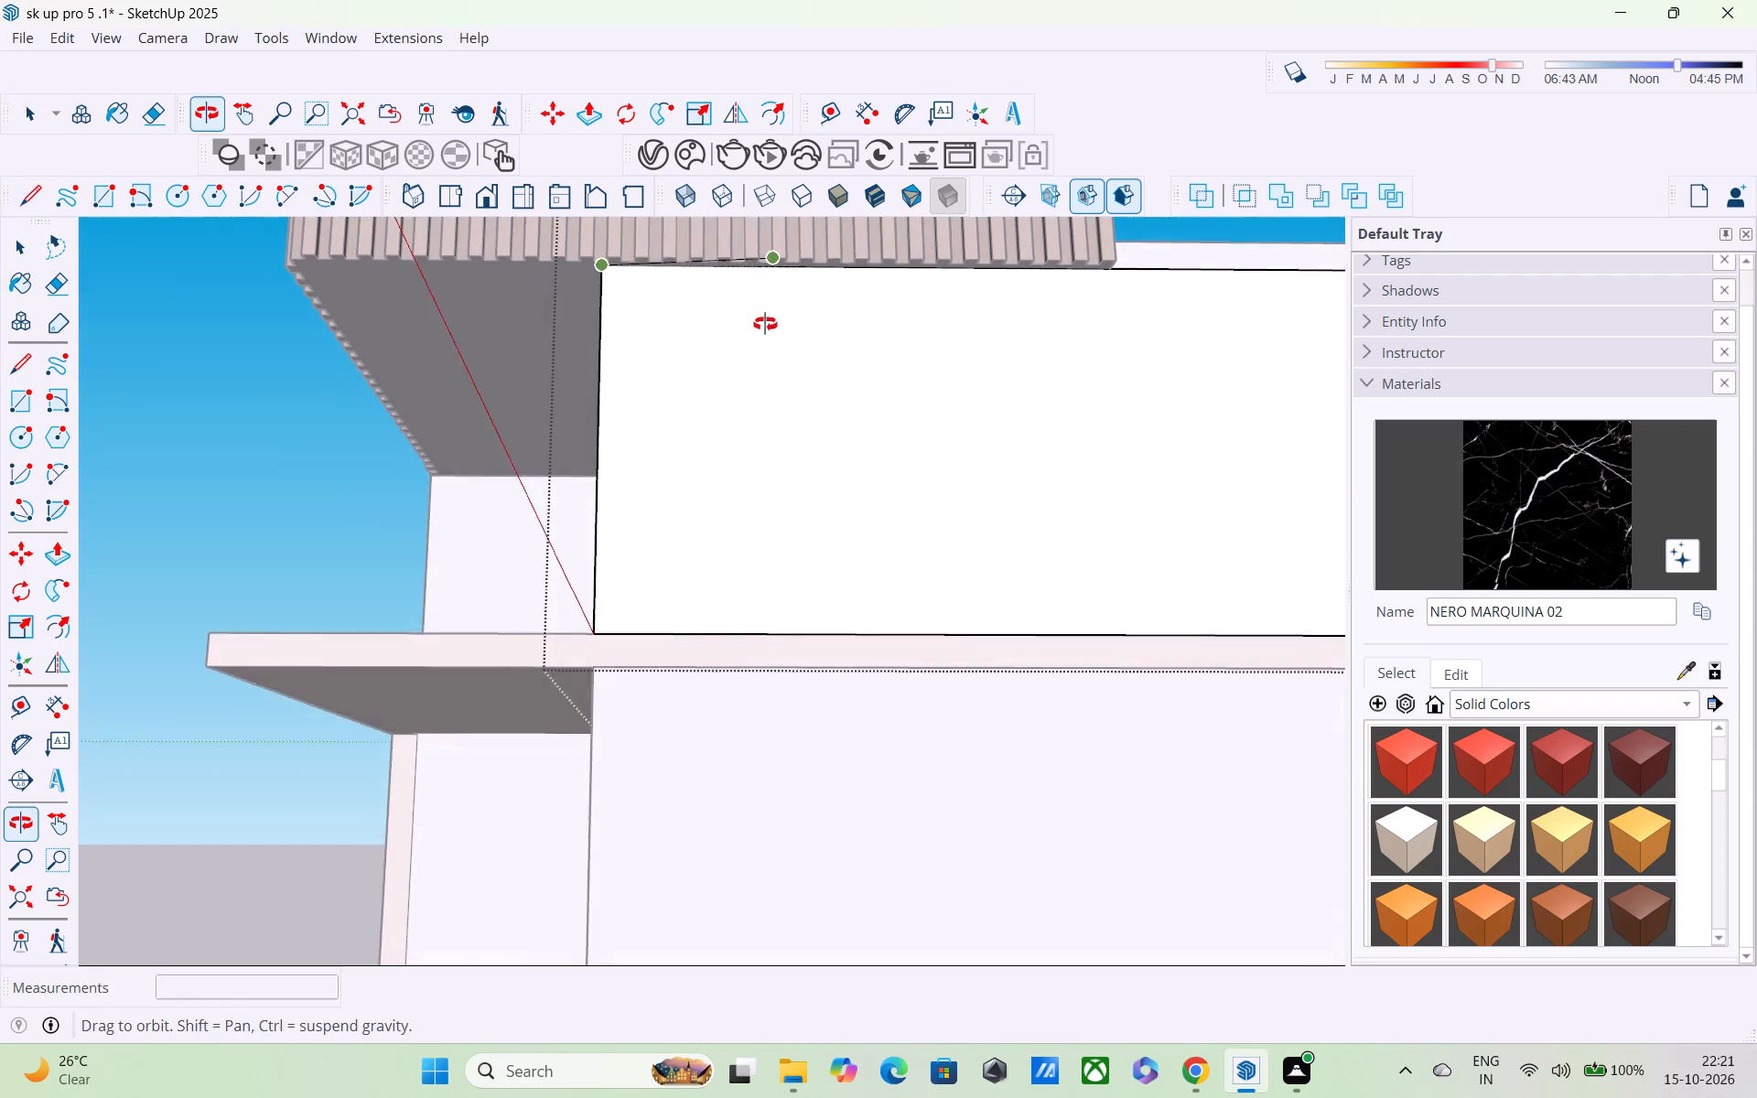
middle_click_drag(765, 324, 765, 323)
scroll(773, 314, "up", 3)
middle_click_drag(779, 284, 819, 523, "shift")
scroll(778, 492, "up", 1)
middle_click_drag(766, 467, 763, 337)
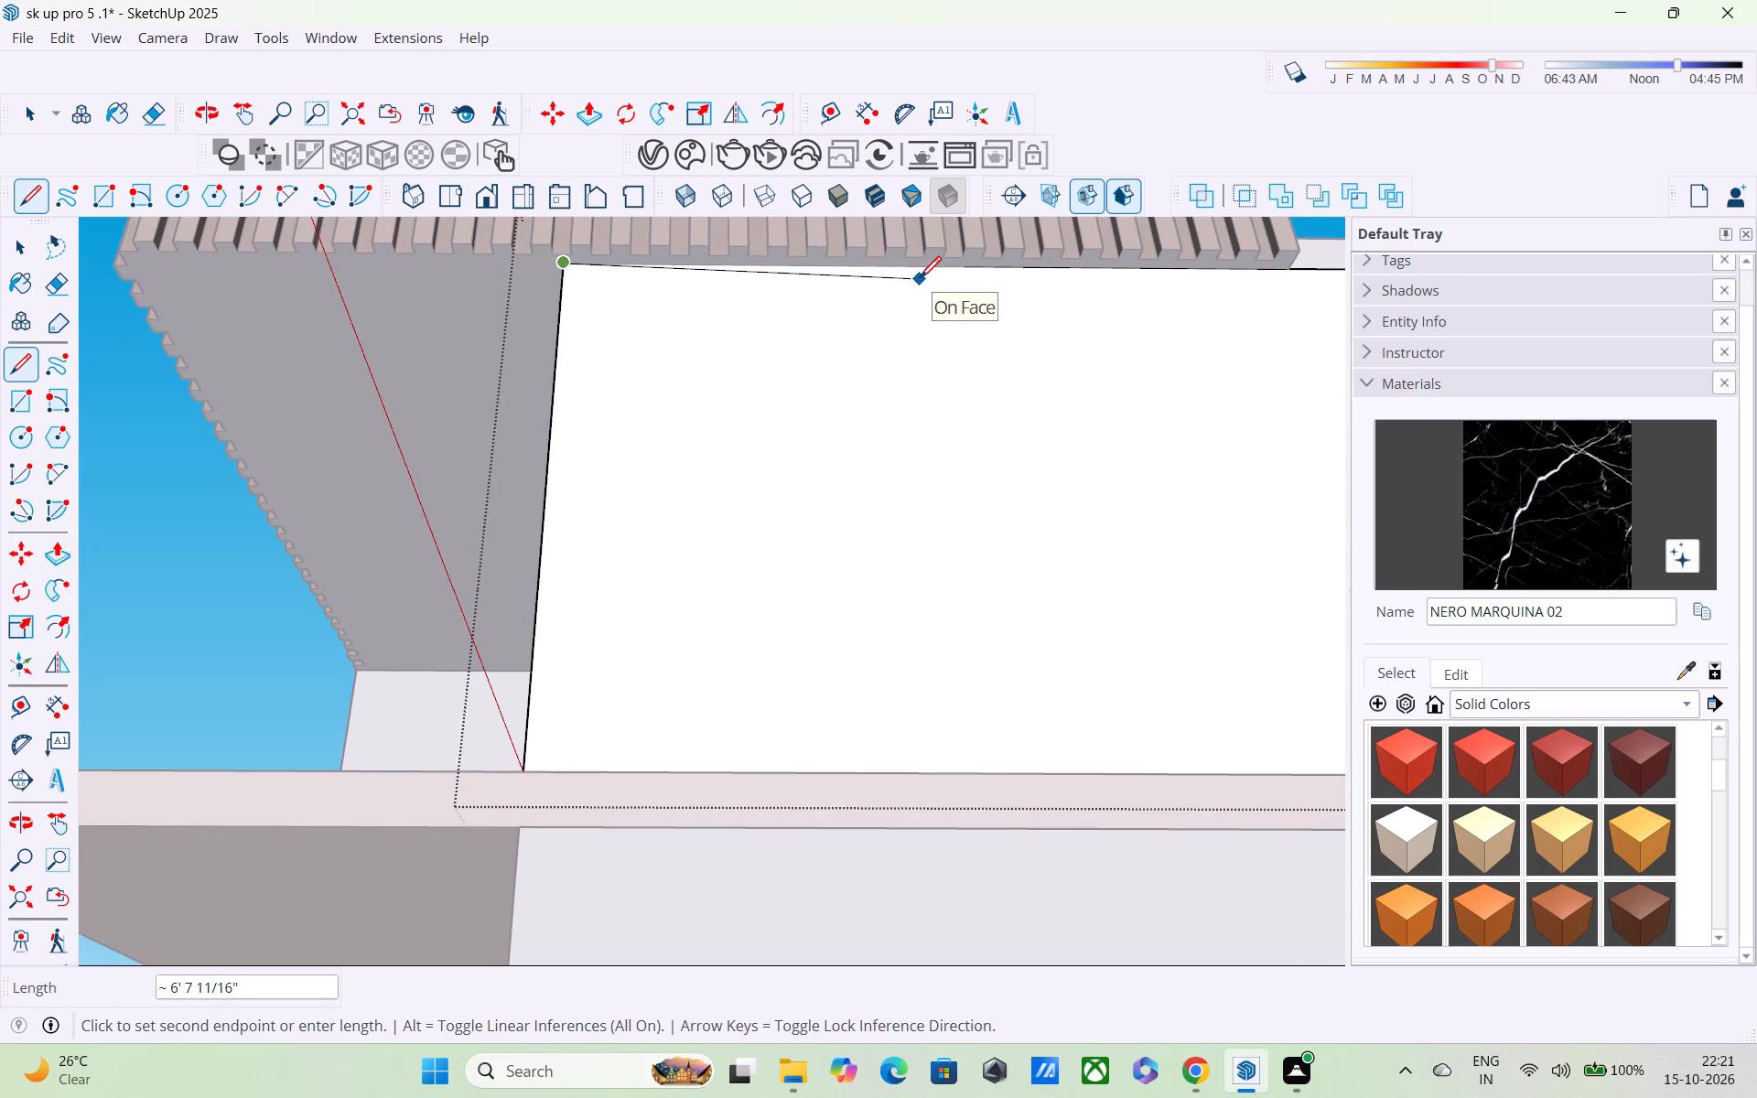
middle_click_drag(921, 282, 729, 310, "shift")
scroll(729, 310, "down", 5)
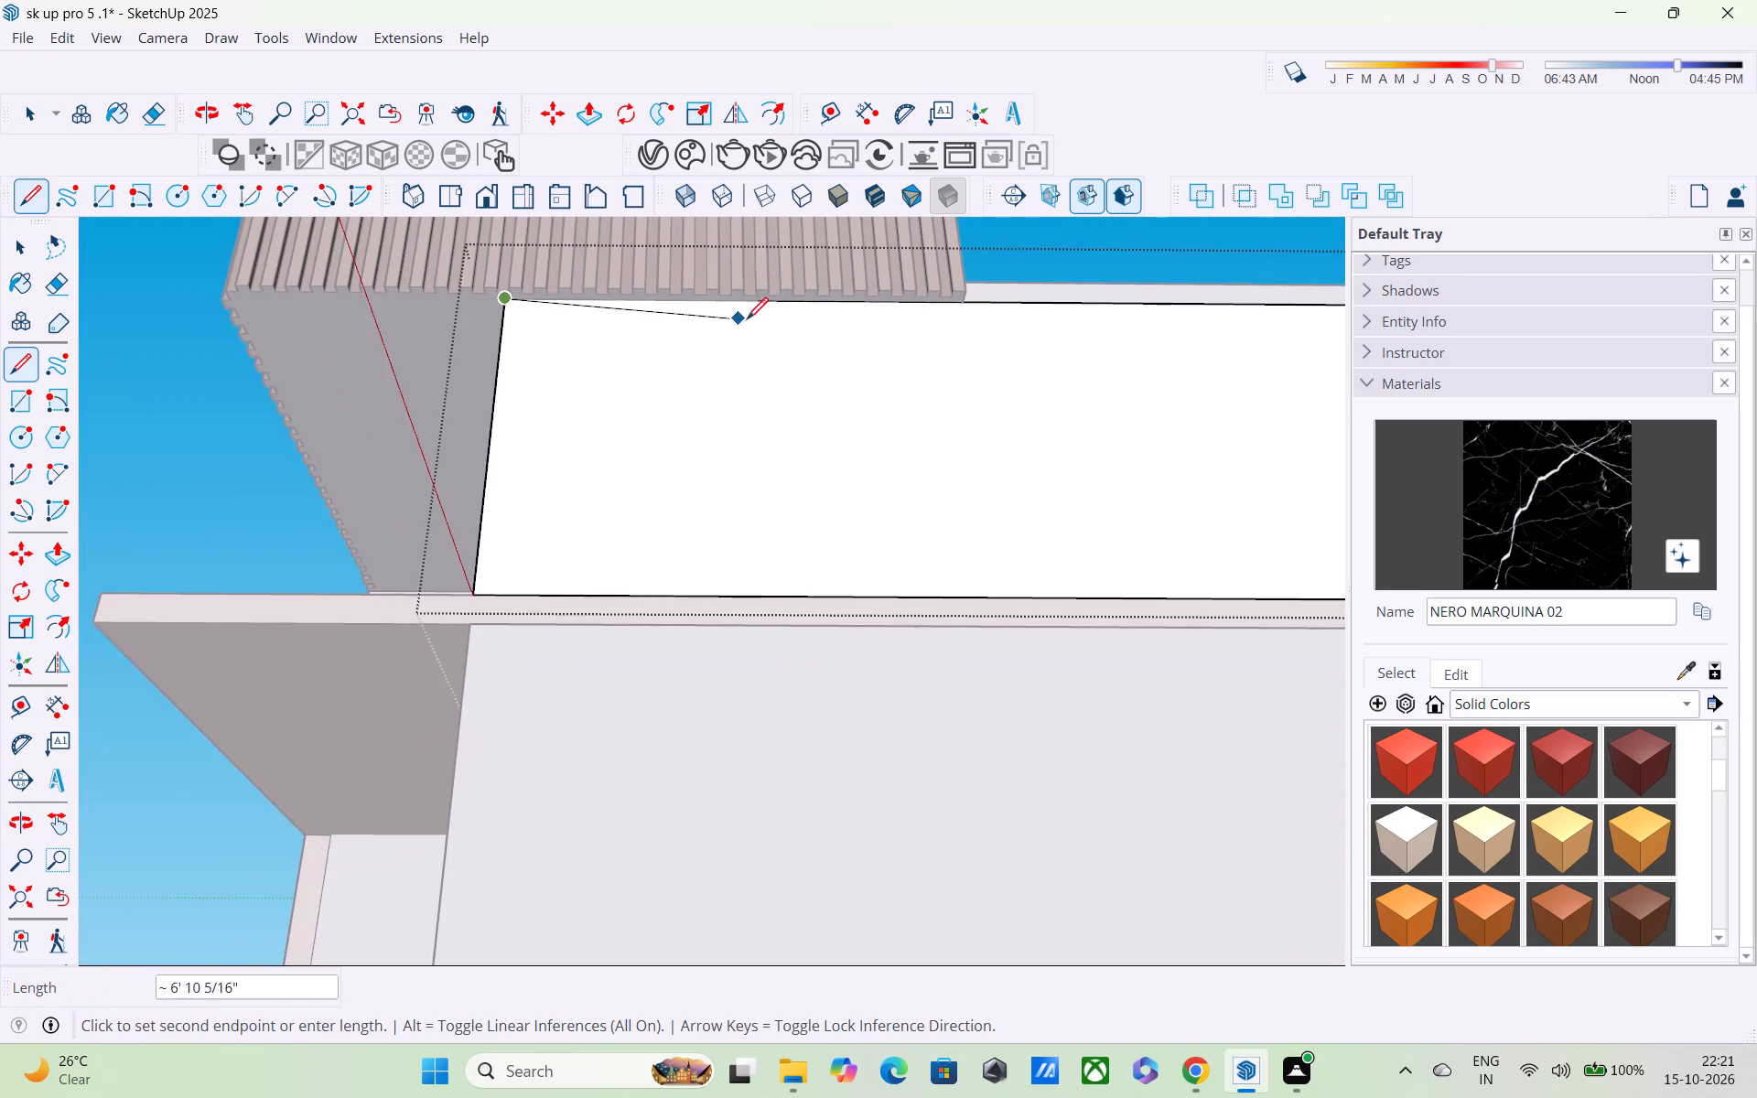
middle_click_drag(747, 341, 571, 478, "shift")
scroll(571, 478, "up", 1, "shift")
scroll(571, 478, "down", 8)
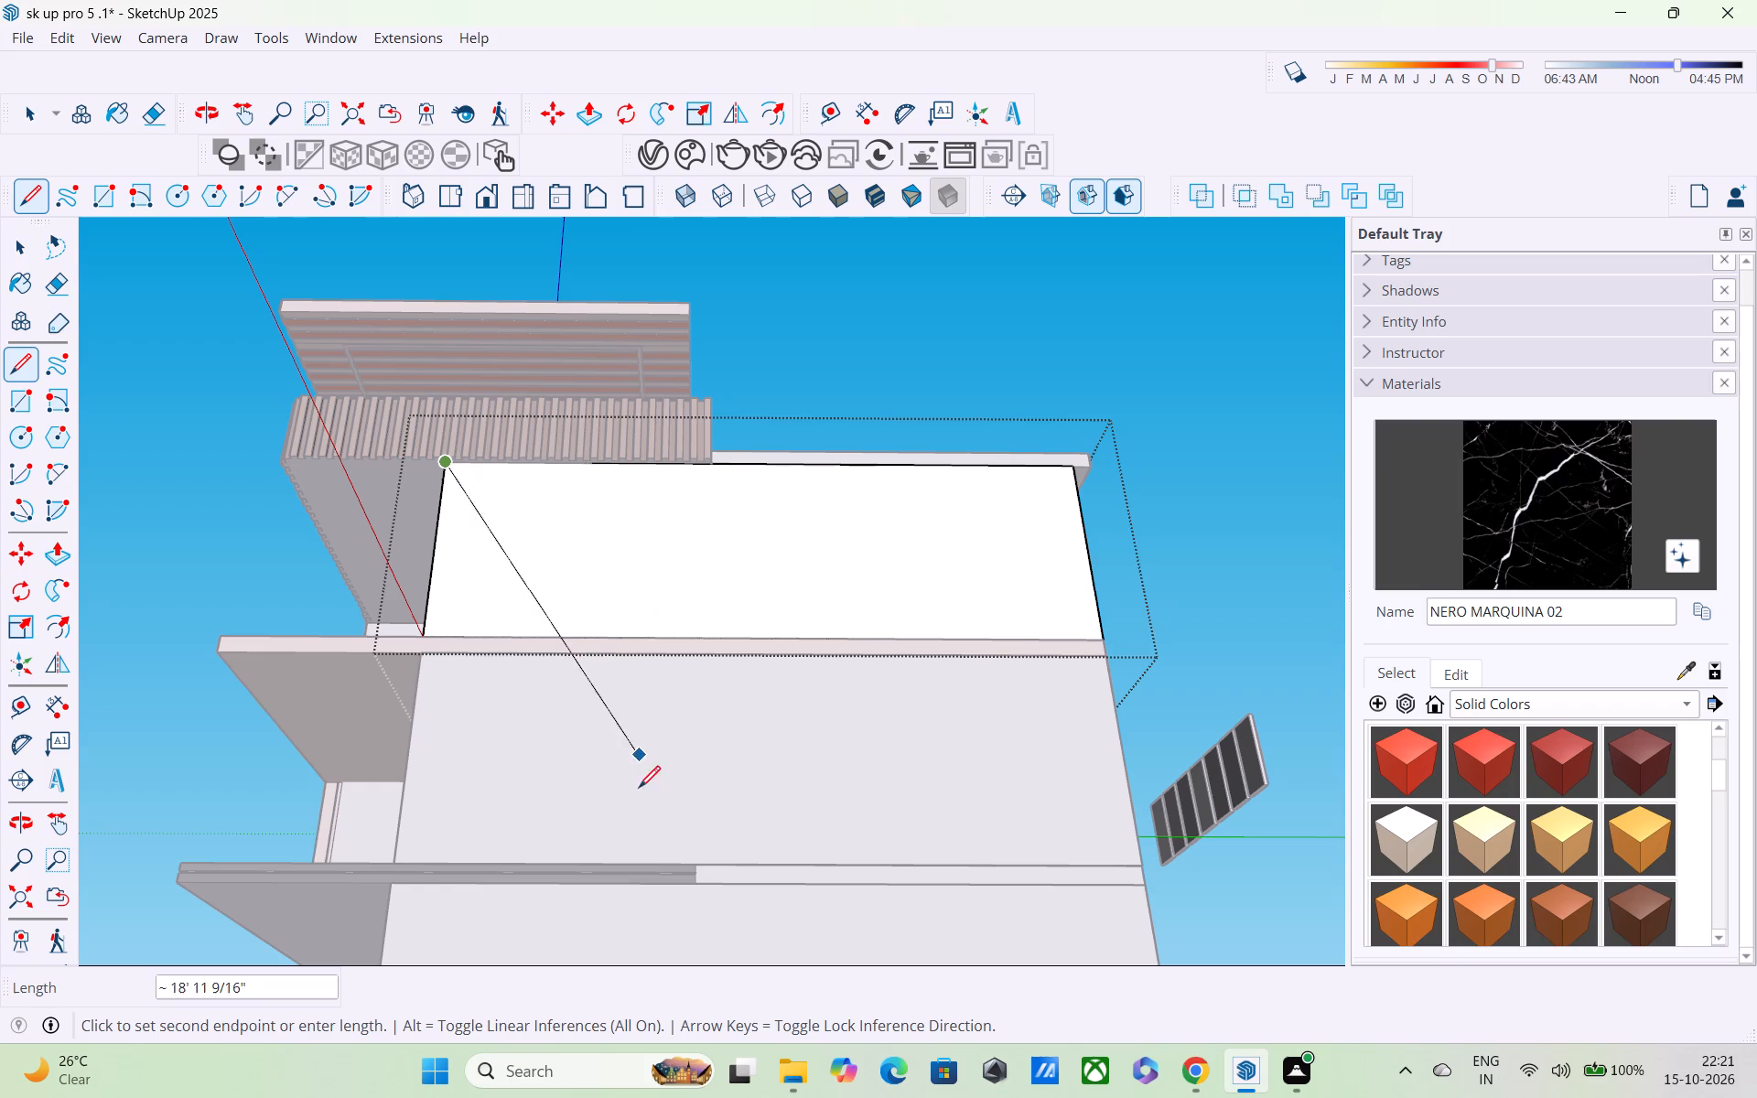
scroll(594, 465, "up", 8)
left_click(594, 466)
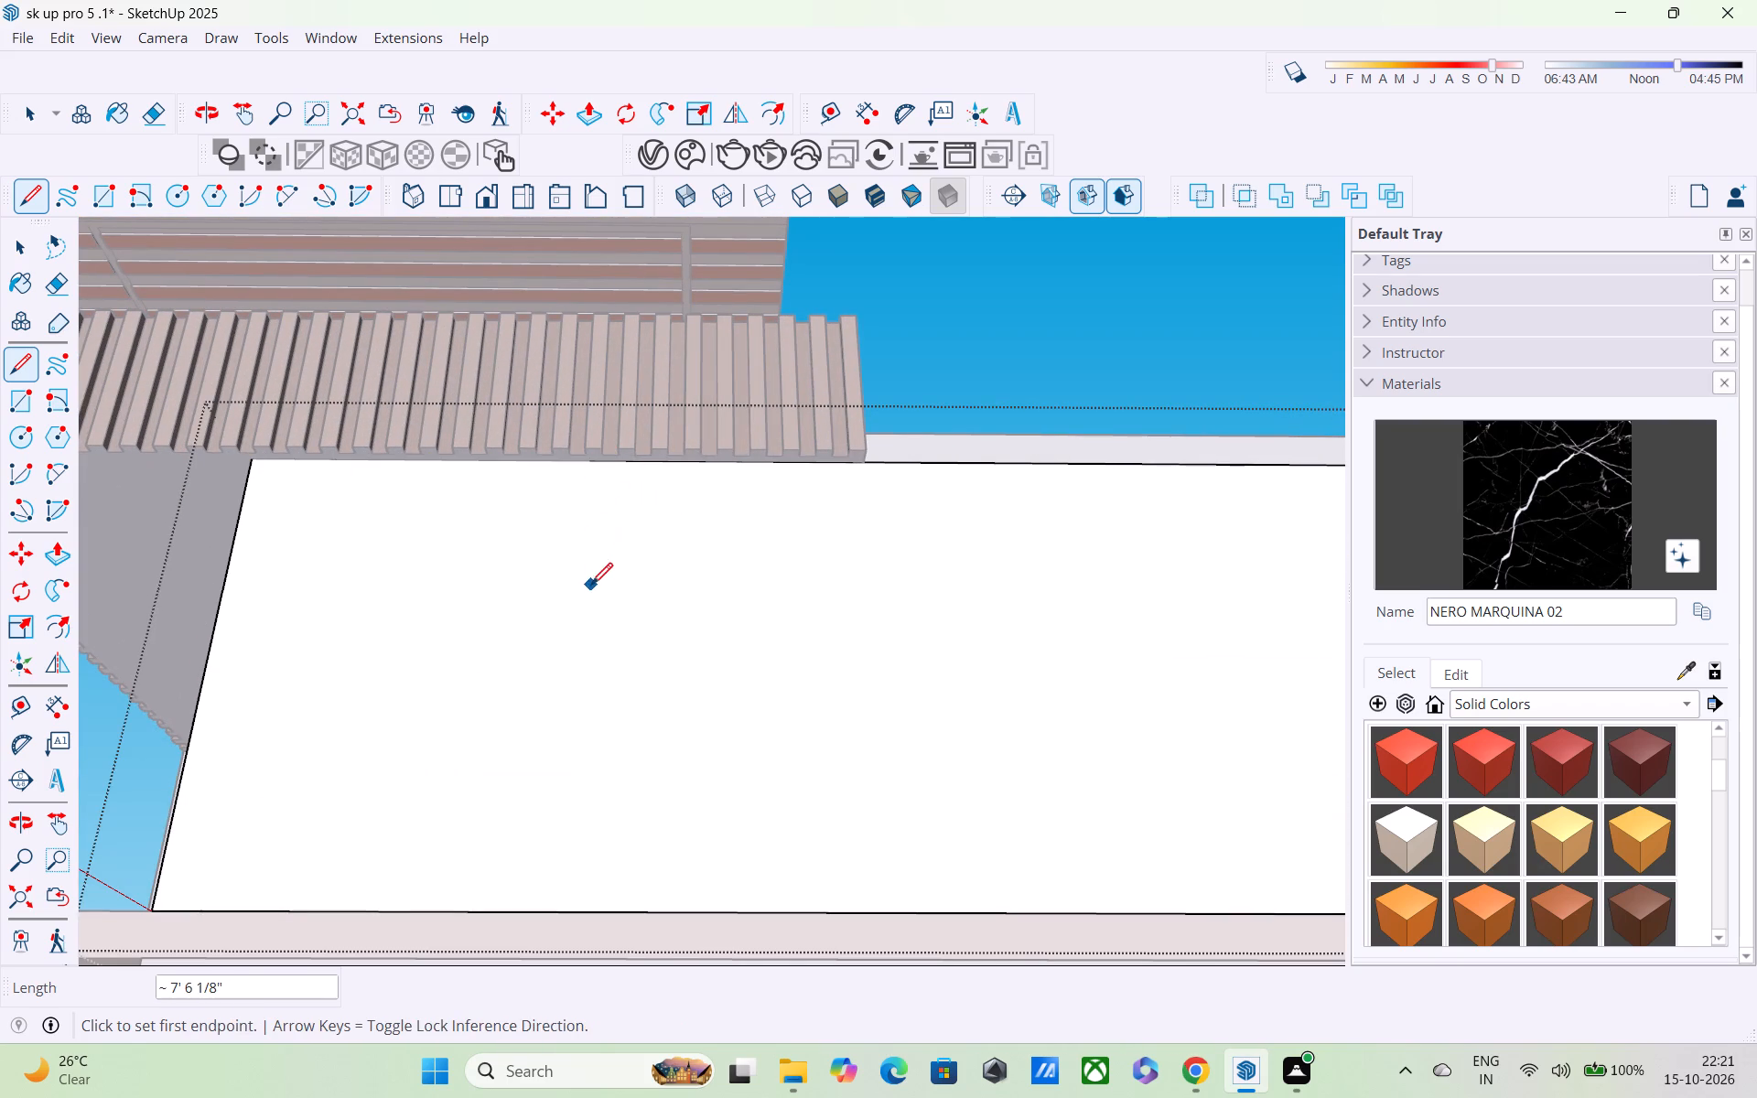
Draw a 10' vertical line down the top-storey side wall from the end of the top-edge line to the bottom edge.
left_click(587, 467)
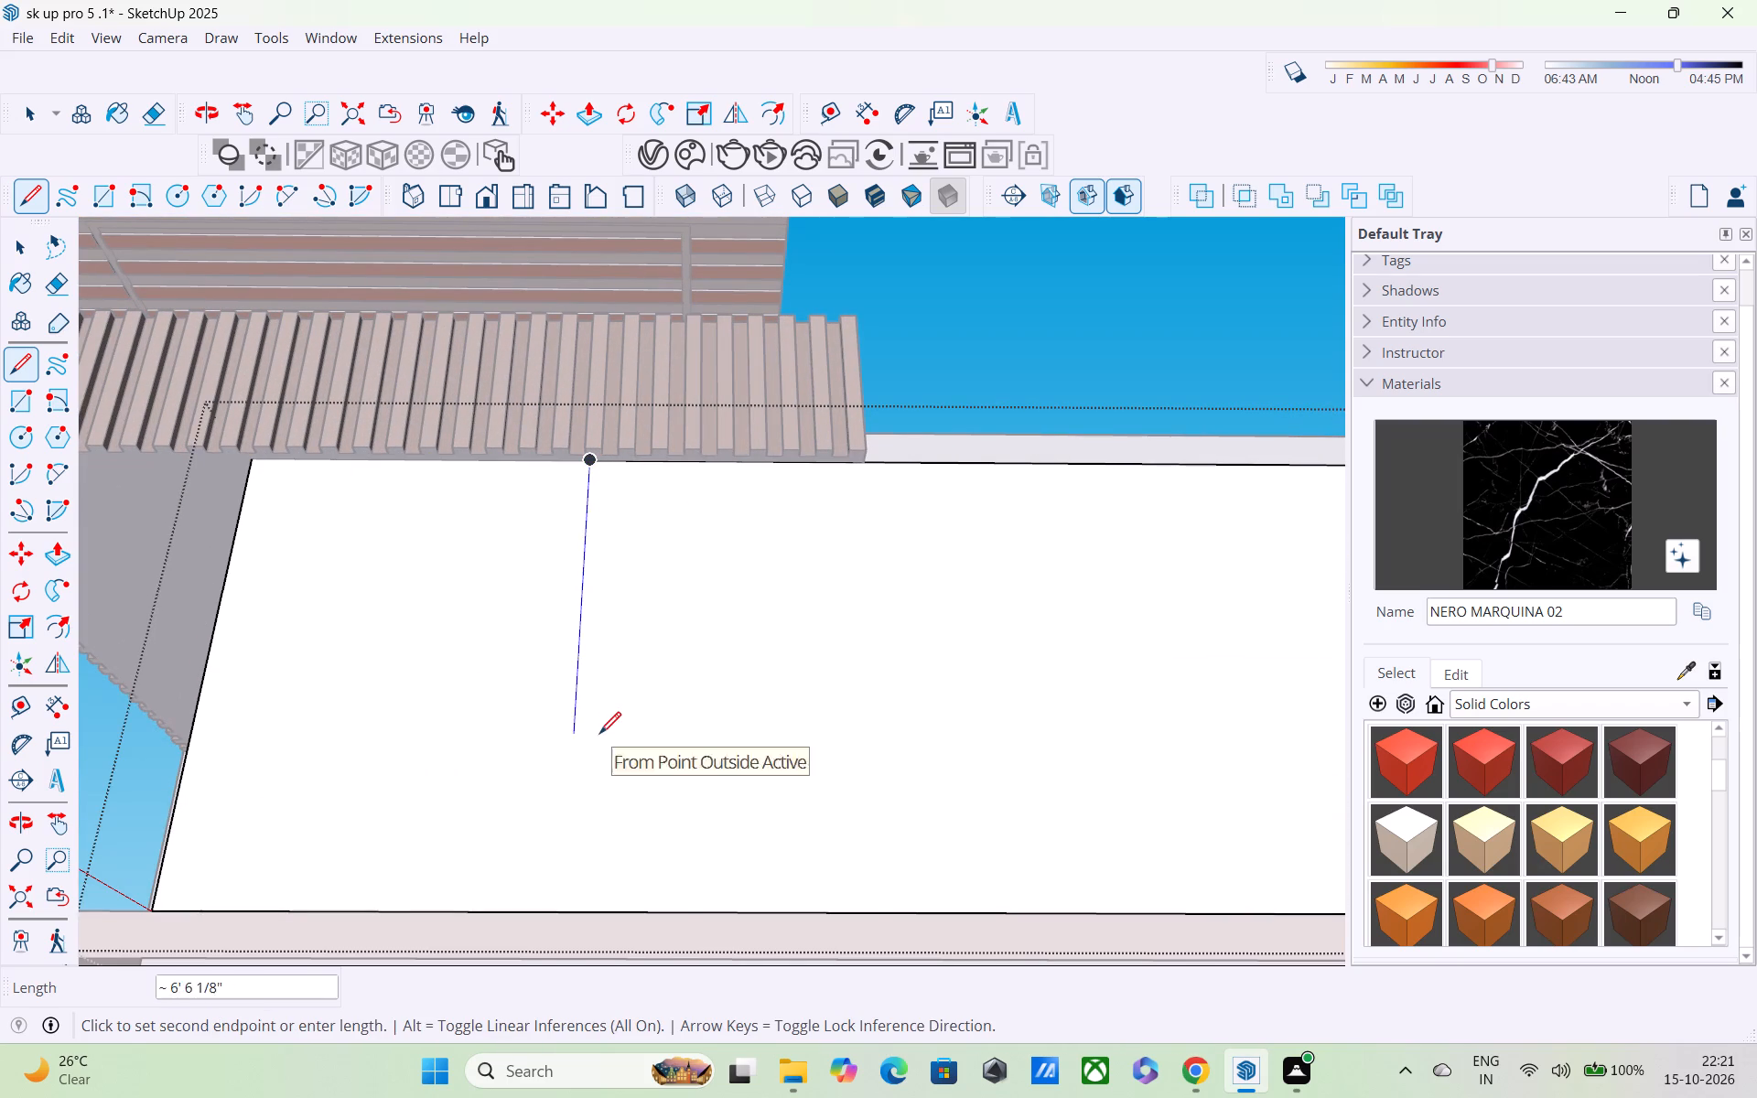
middle_click_drag(600, 737, 631, 579)
middle_click_drag(594, 639, 628, 450)
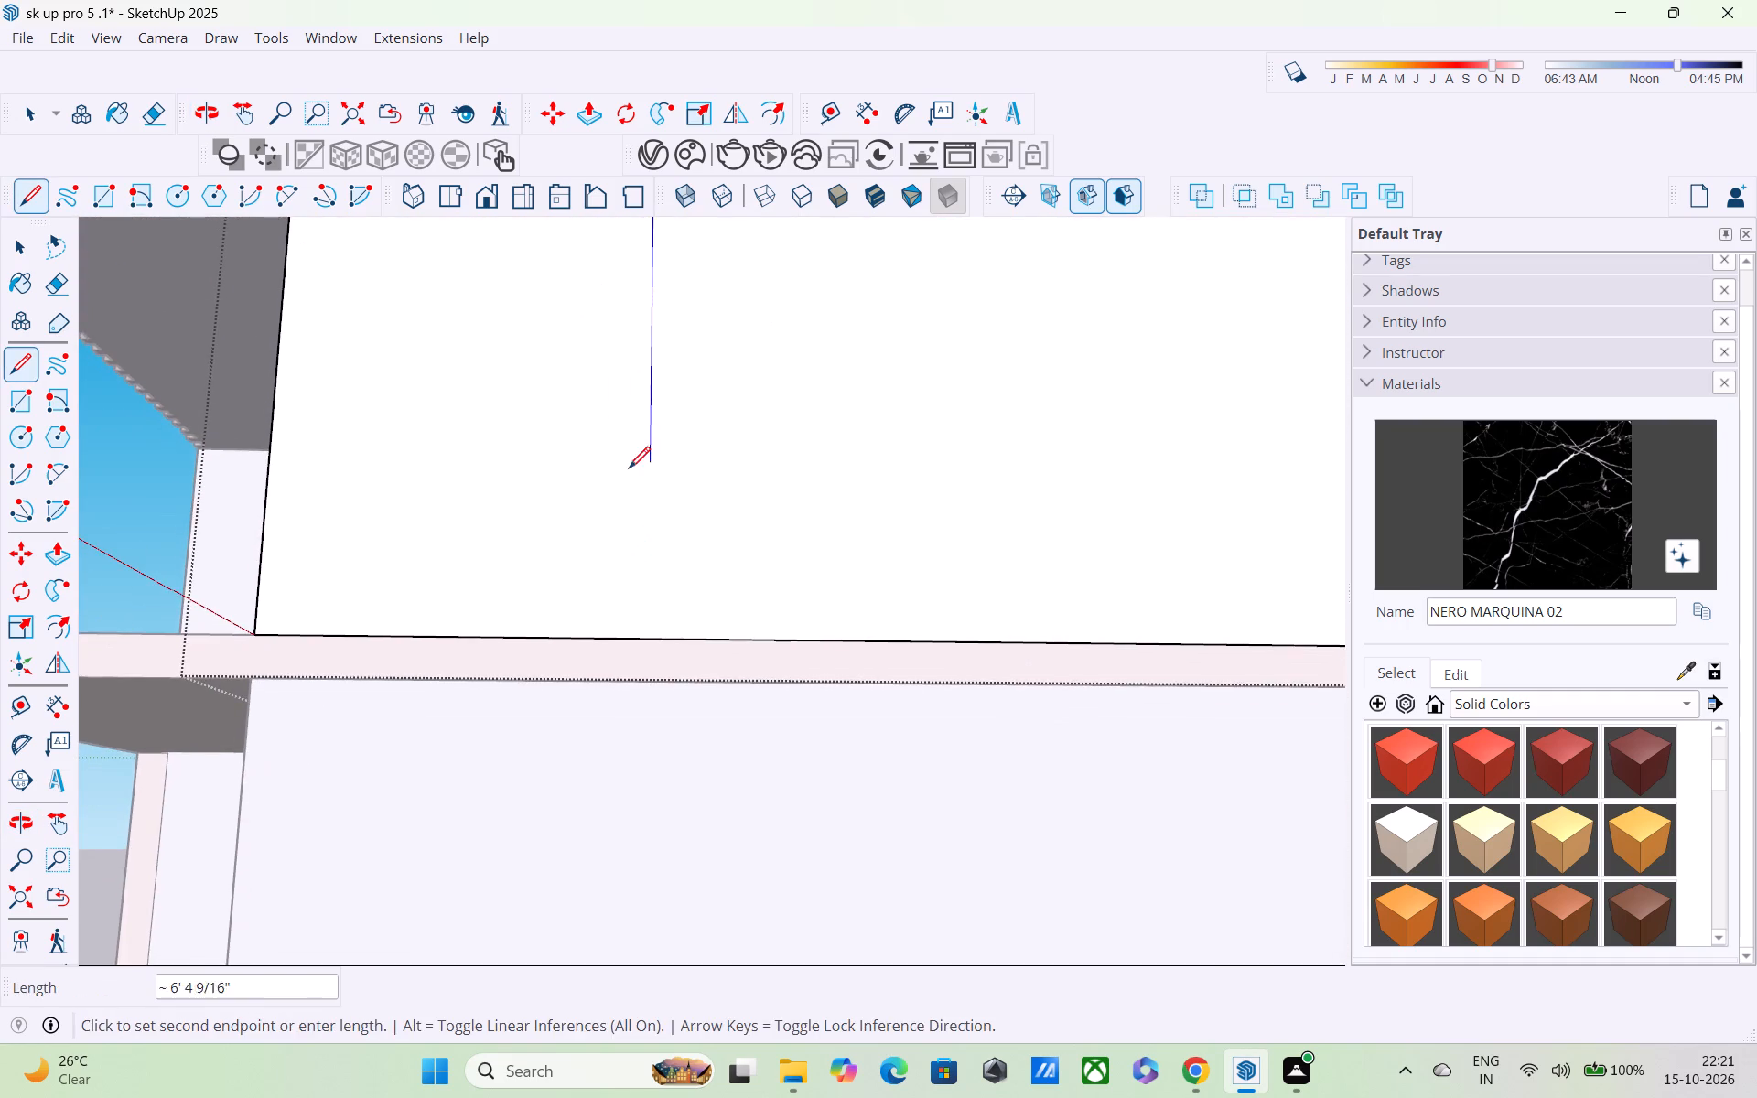
middle_click_drag(631, 479, 658, 361)
scroll(689, 541, "up", 3)
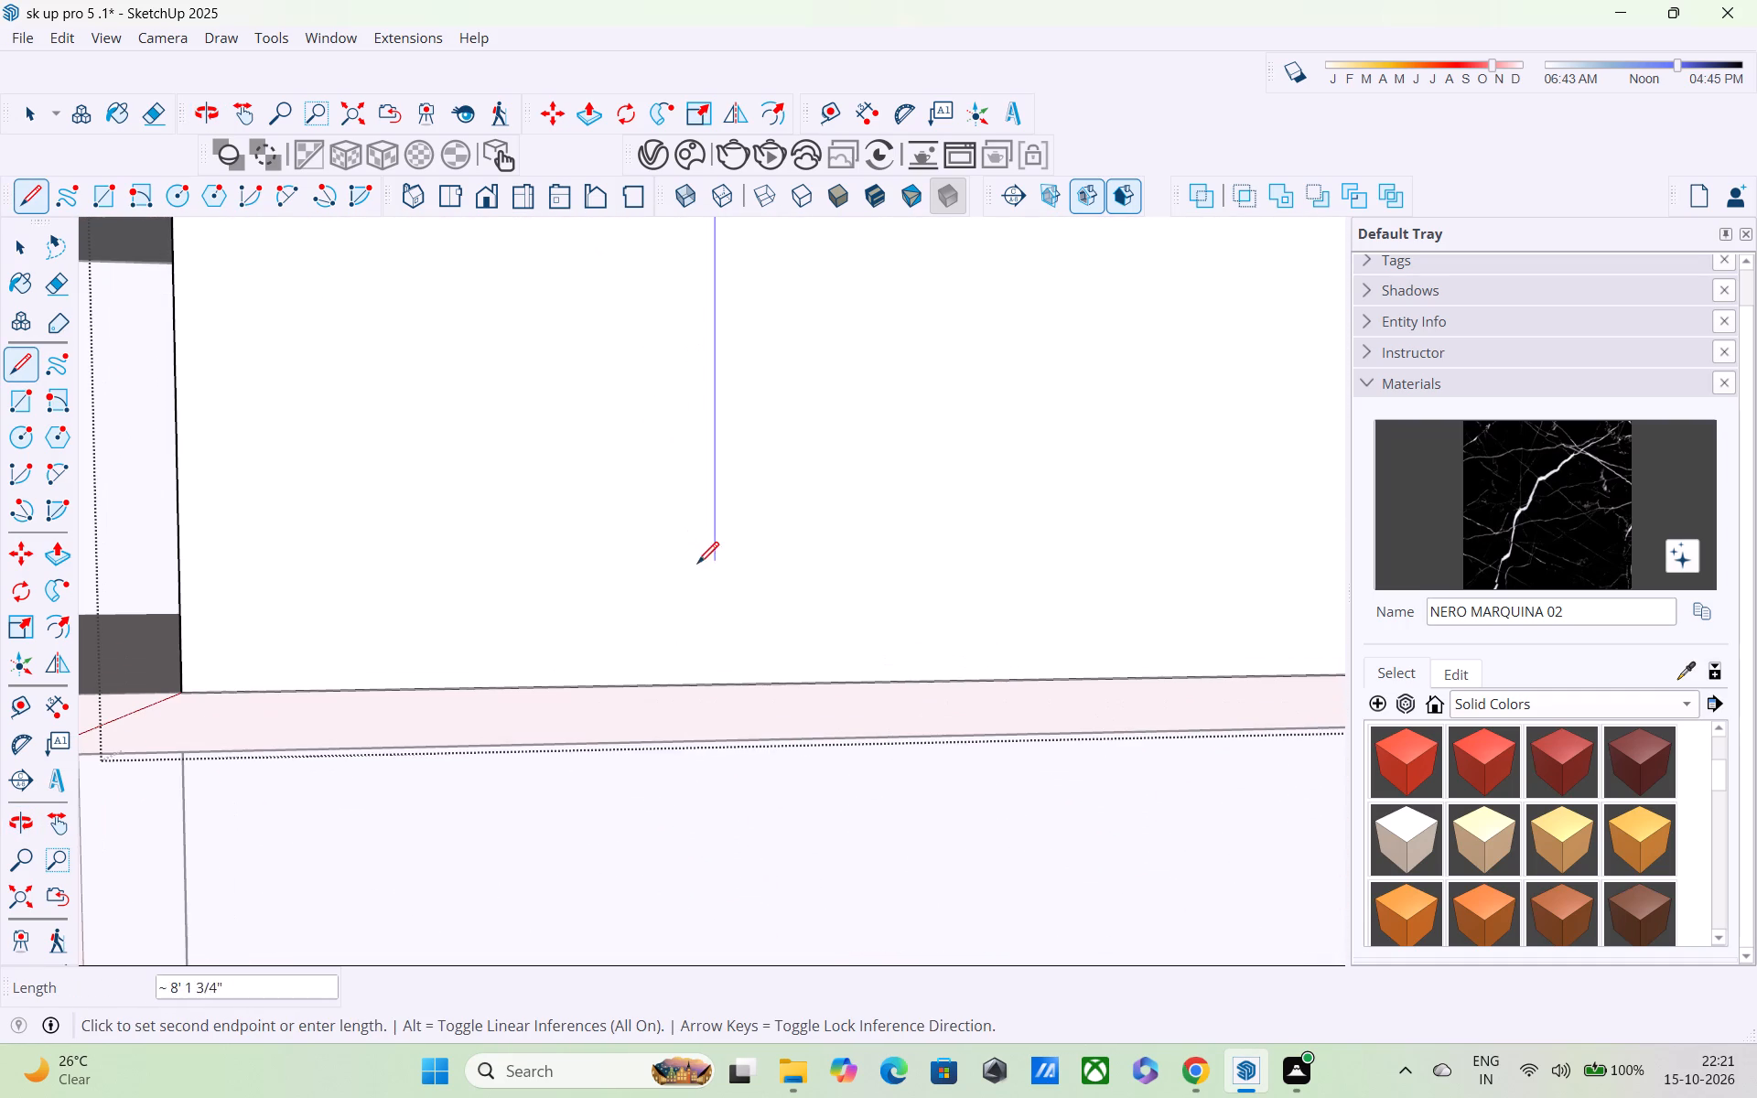
left_click(720, 680)
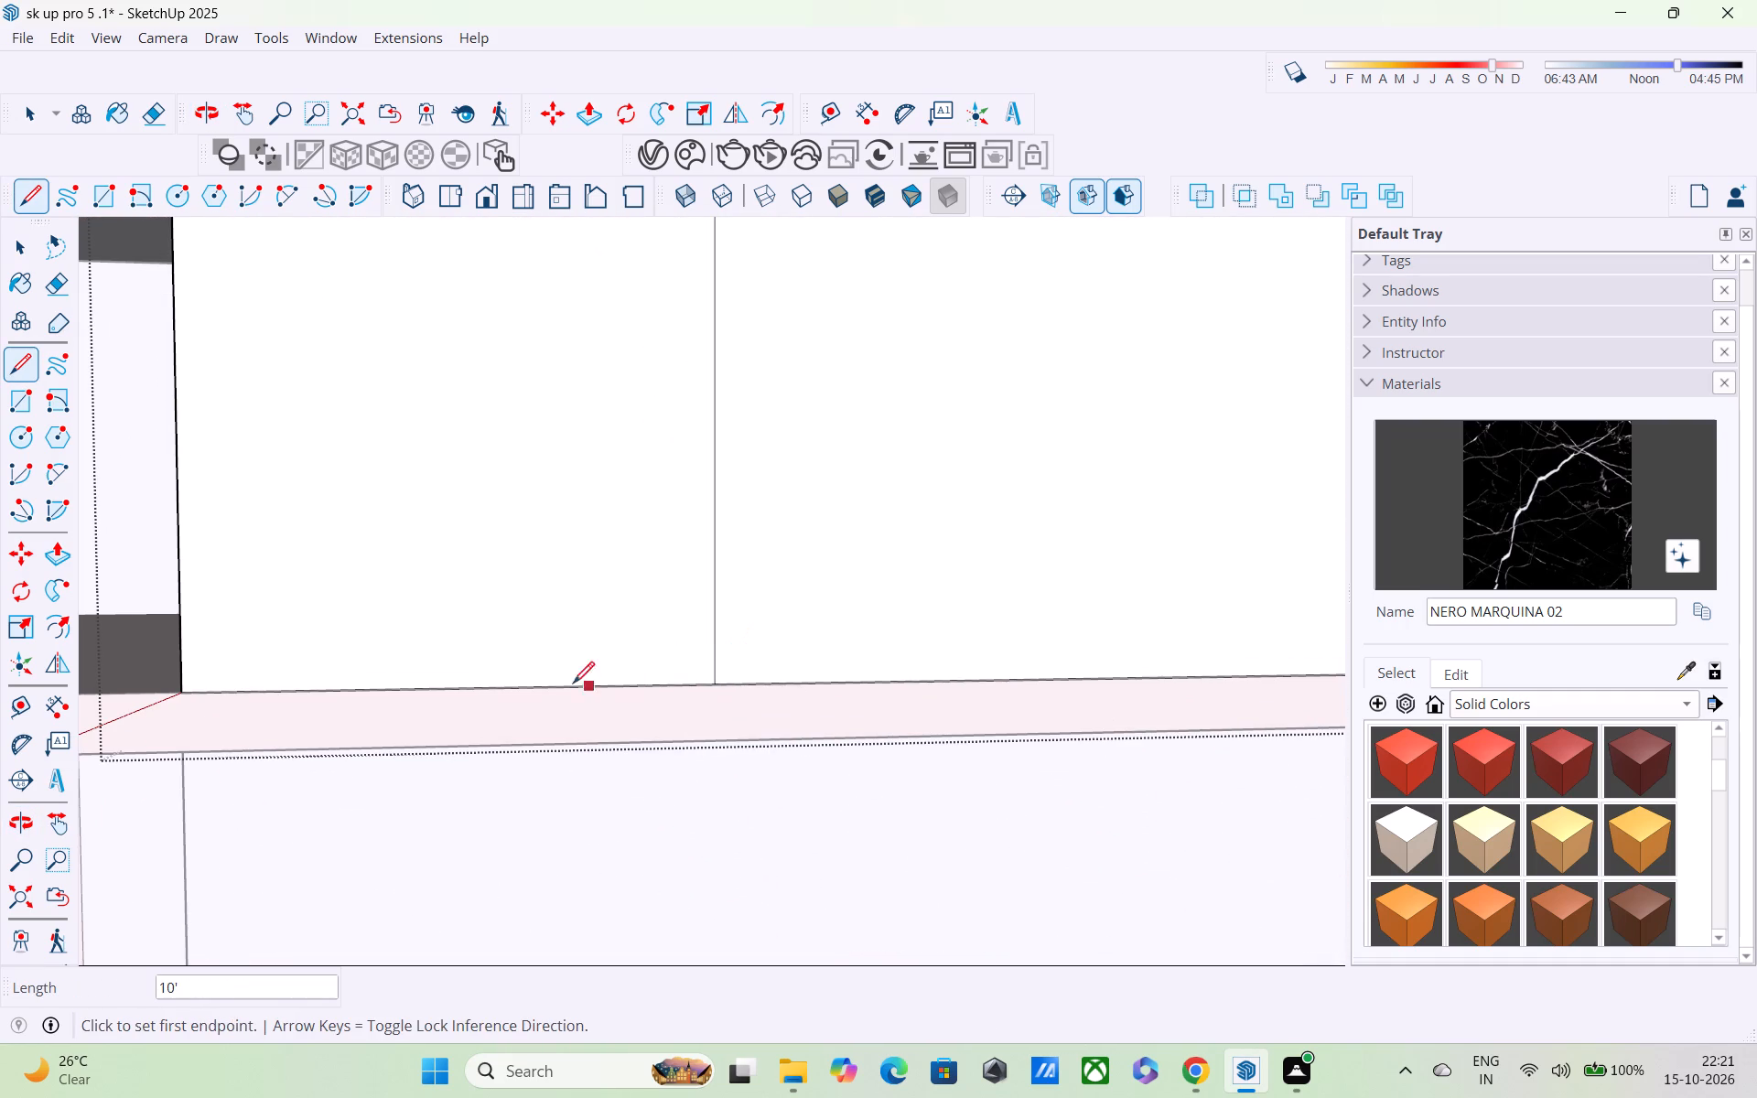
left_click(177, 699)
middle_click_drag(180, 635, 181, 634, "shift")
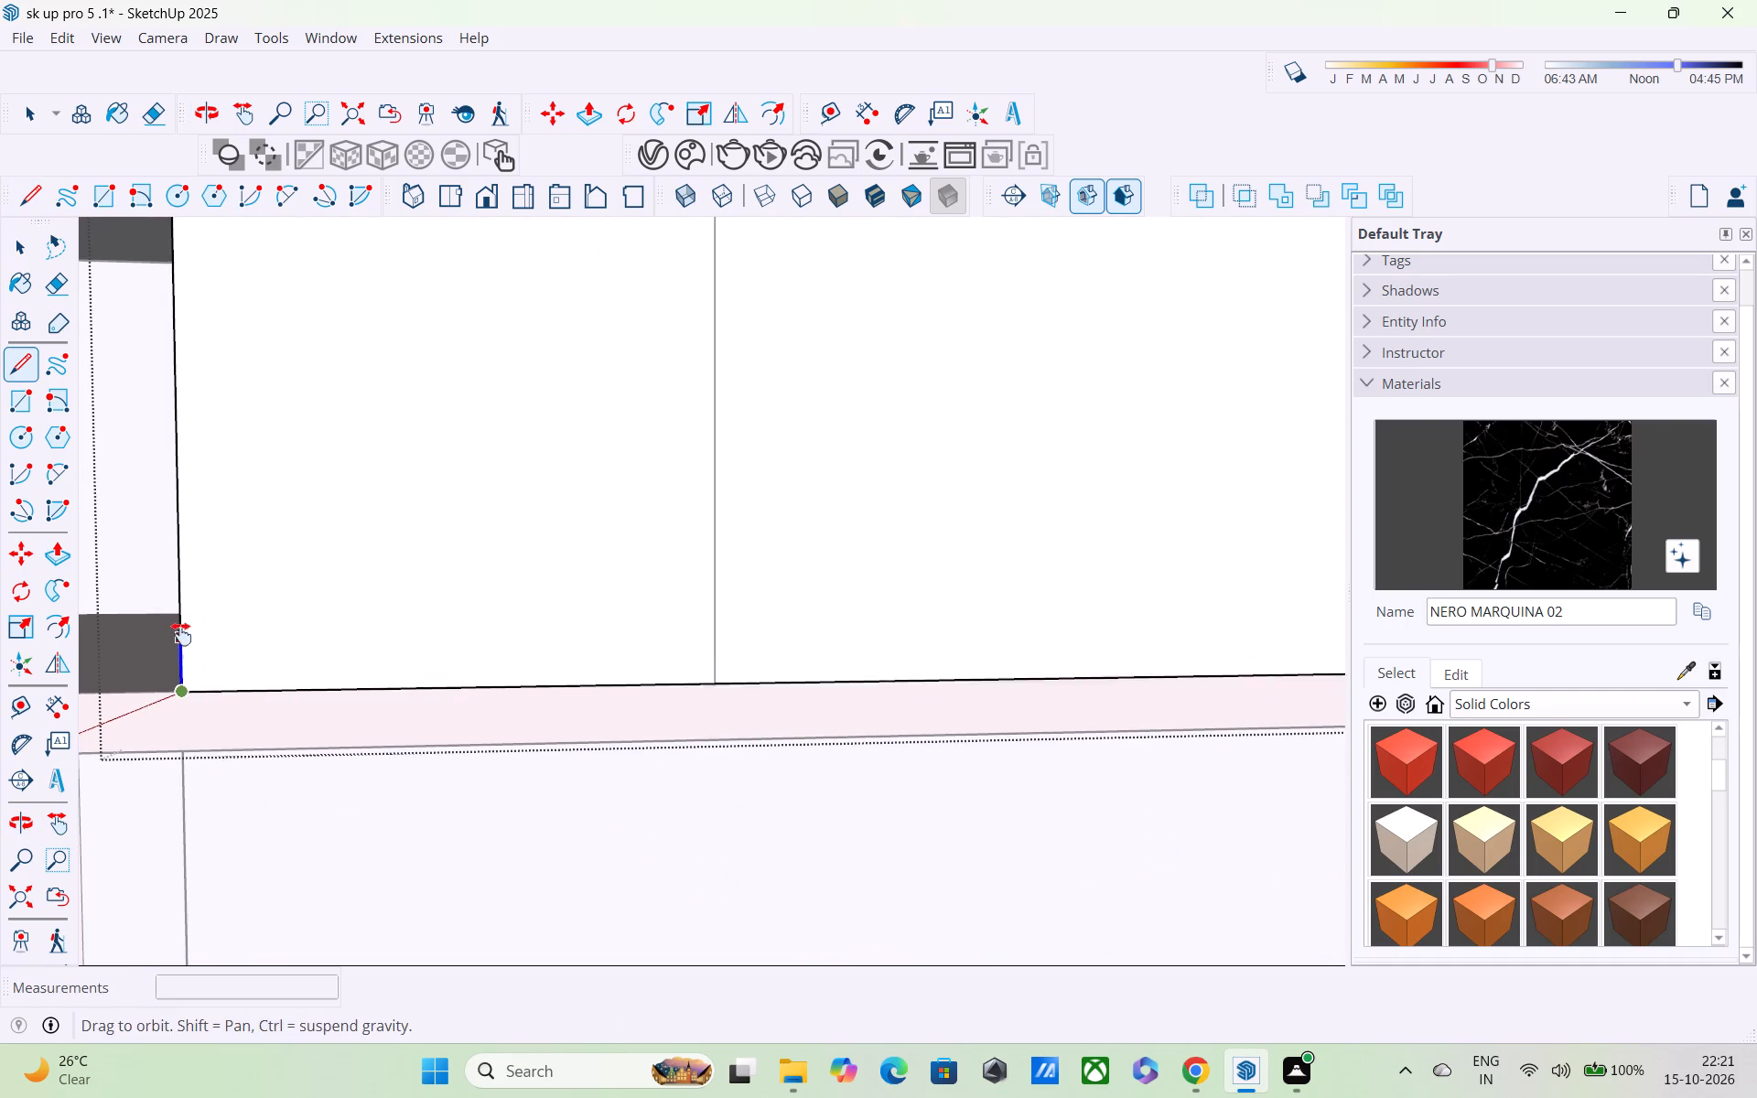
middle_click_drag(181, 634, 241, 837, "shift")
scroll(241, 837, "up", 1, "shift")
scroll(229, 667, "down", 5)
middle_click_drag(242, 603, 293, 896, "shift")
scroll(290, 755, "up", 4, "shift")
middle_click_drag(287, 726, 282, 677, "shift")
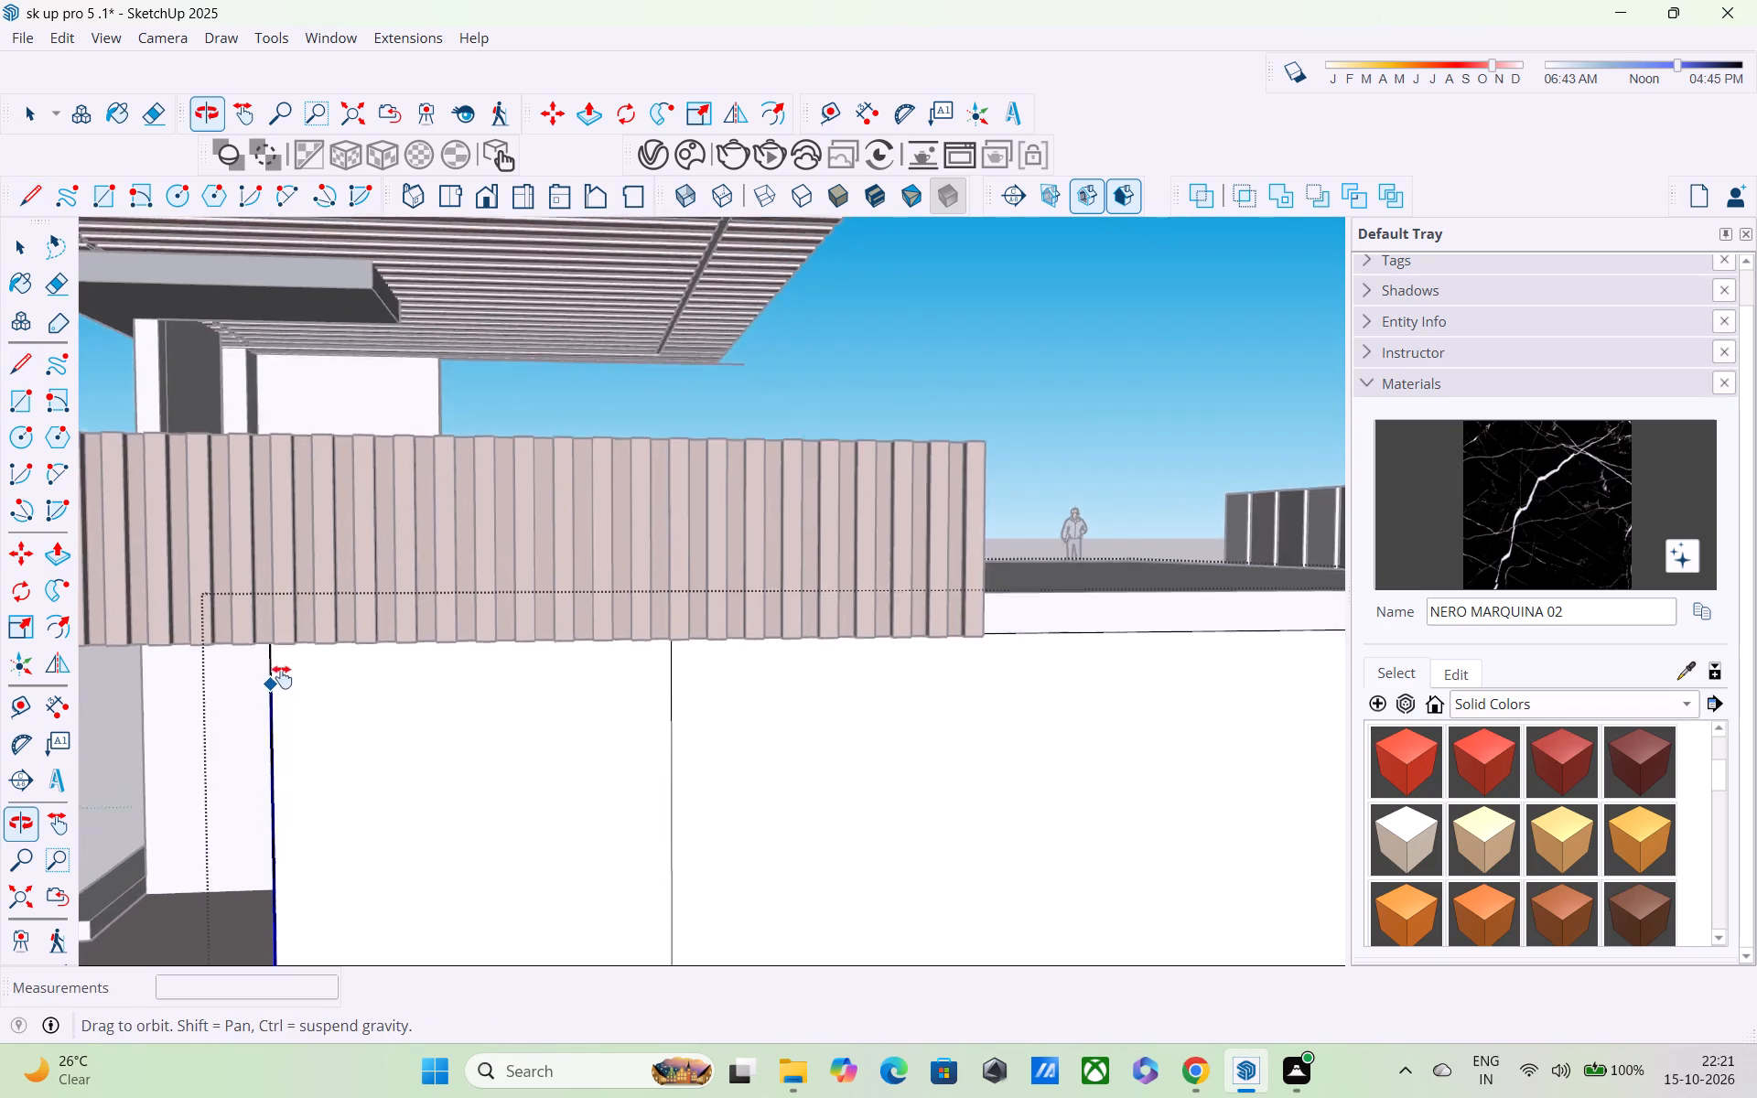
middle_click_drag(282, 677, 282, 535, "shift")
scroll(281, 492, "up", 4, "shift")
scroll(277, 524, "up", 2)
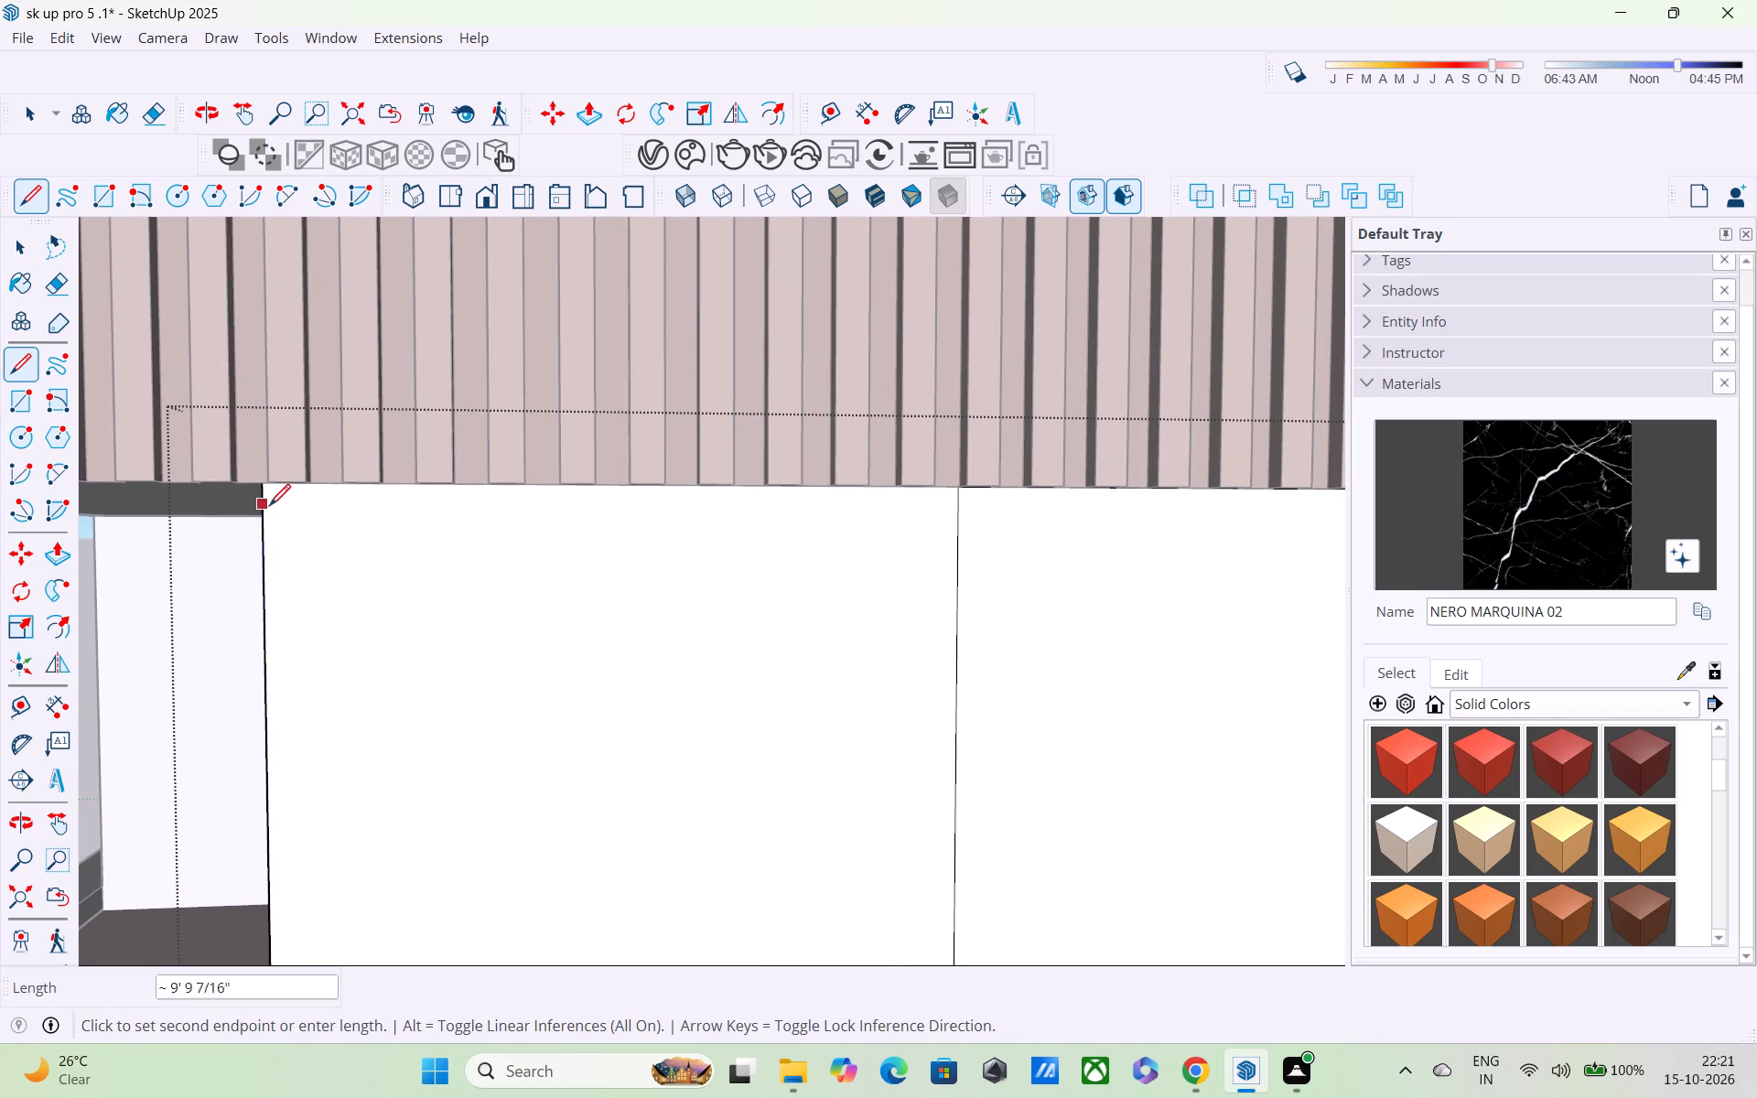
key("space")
Paint the front strip of the top-storey side wall with NERO MARQUINA 02.
left_click(1598, 526)
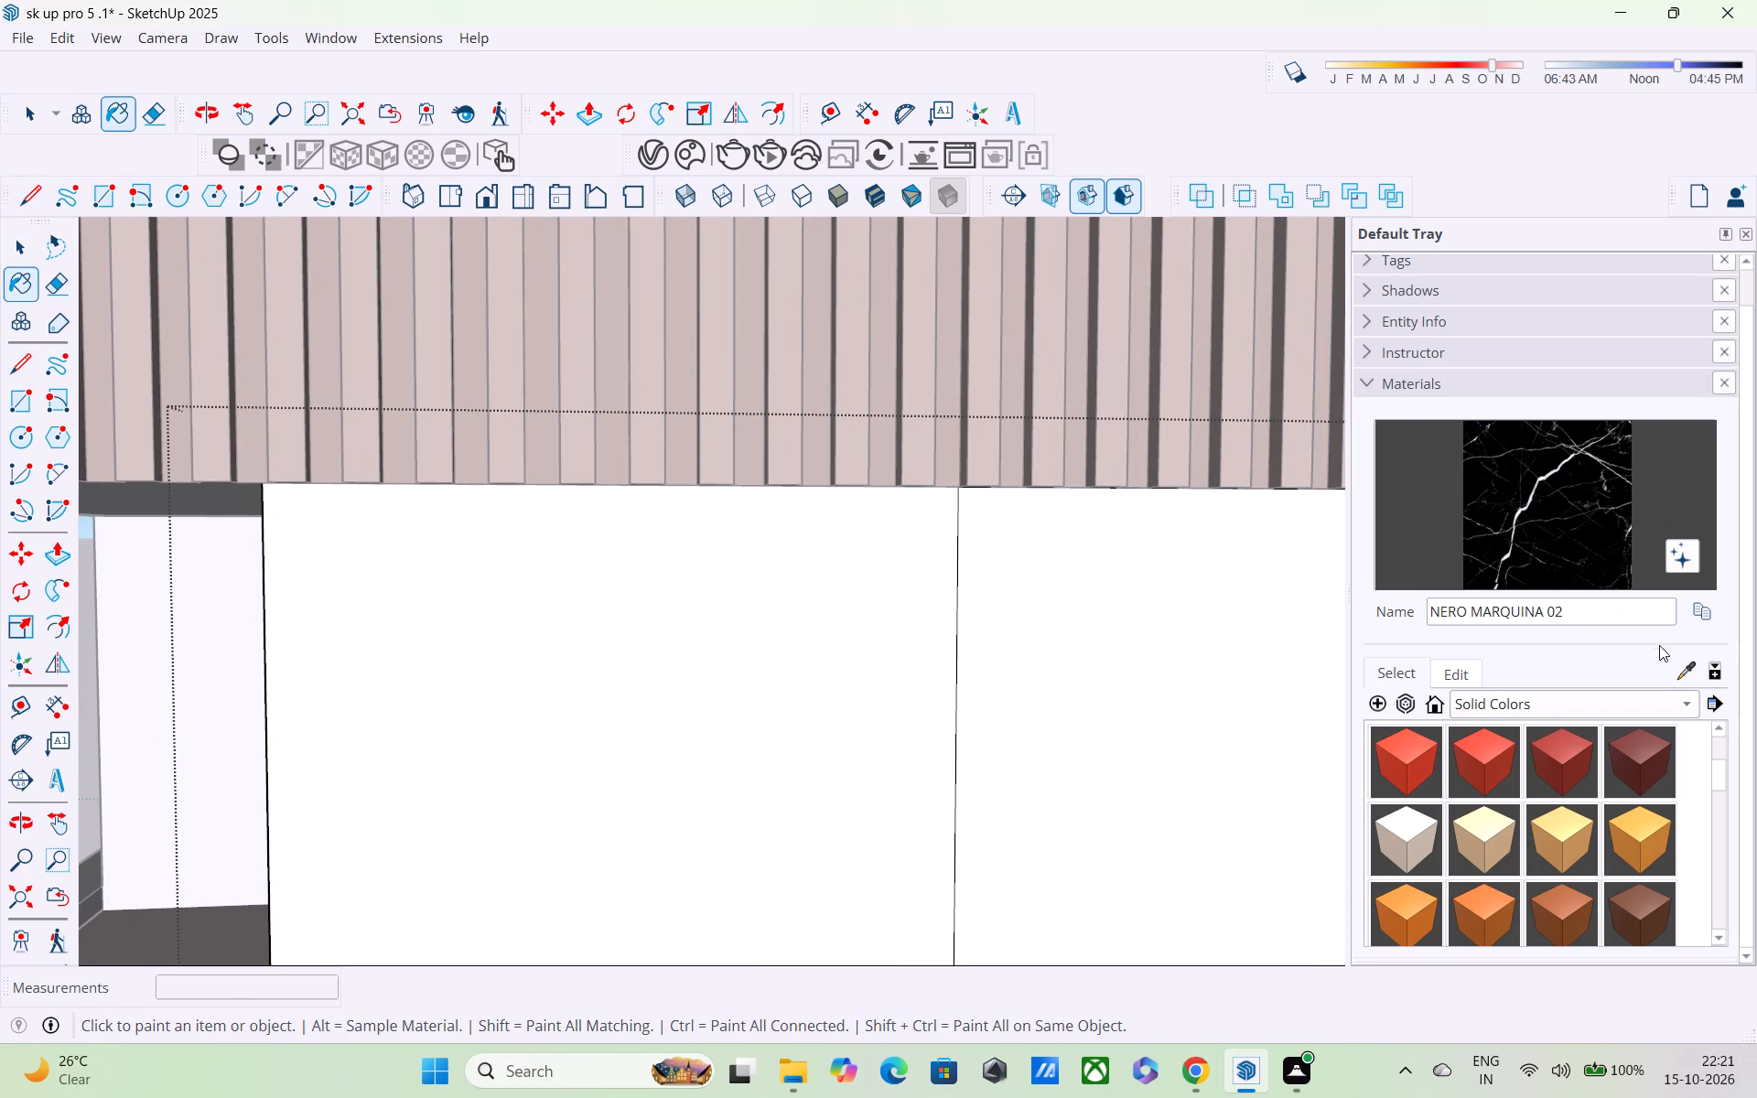
left_click(814, 668)
Inside the floor slab group below the marble strip, draw two vertical 10" lines across its side edge, aligned with the strip's two sides.
scroll(827, 698, "down", 4)
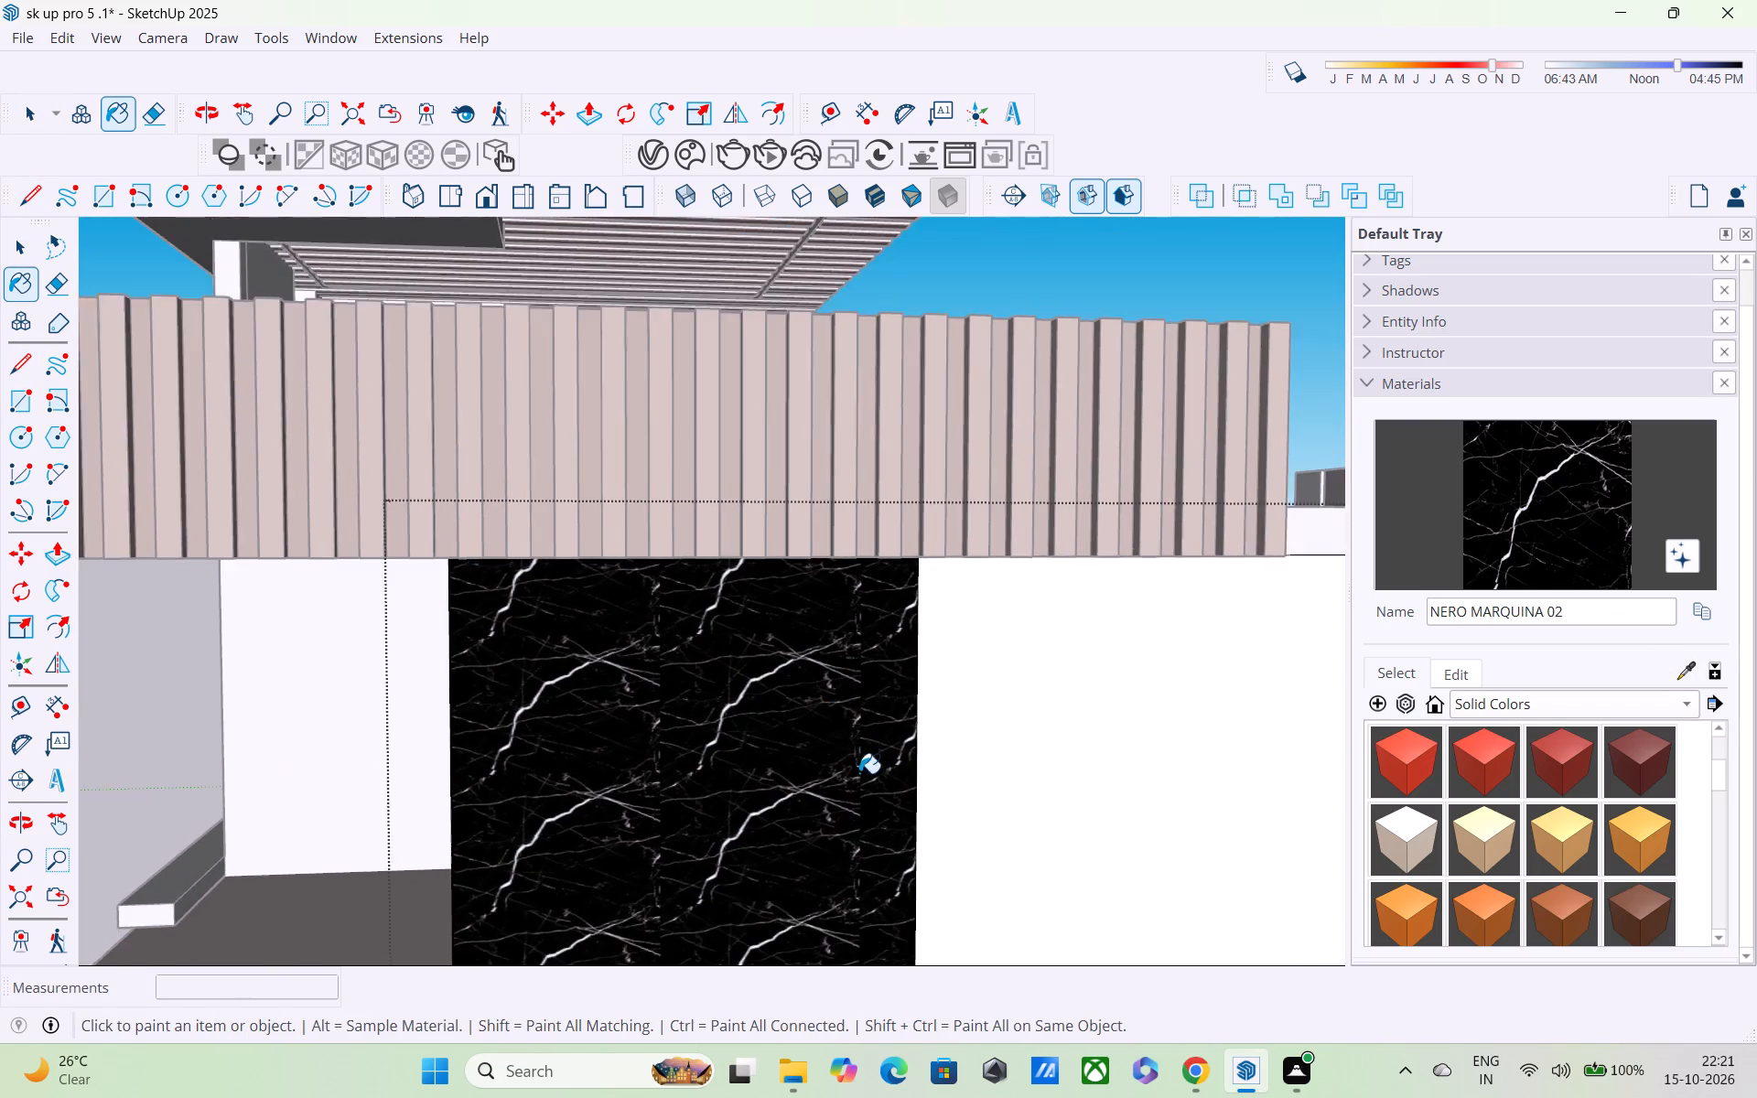
scroll(859, 773, "down", 1)
middle_click_drag(859, 781, 800, 434, "shift")
scroll(800, 434, "up", 1, "shift")
scroll(800, 434, "down", 5)
middle_click_drag(808, 660, 752, 377)
scroll(752, 377, "up", 1, "shift")
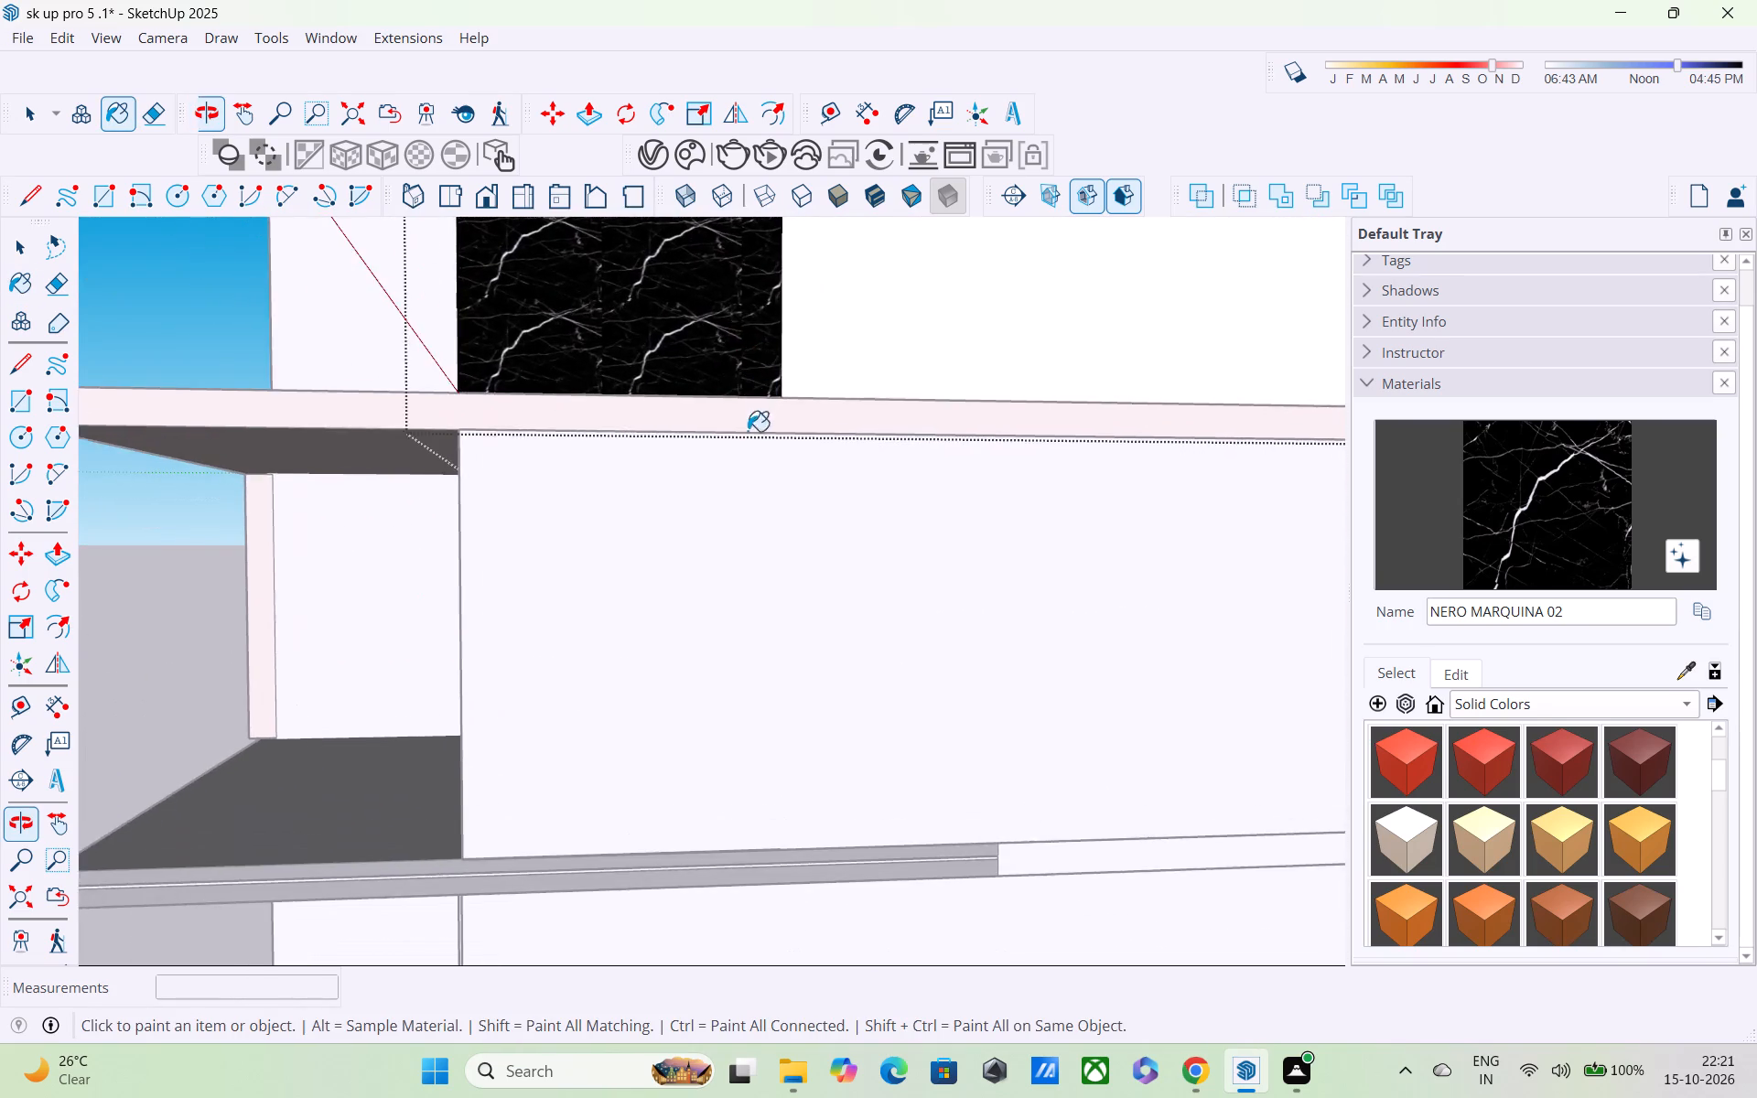
scroll(746, 436, "down", 3)
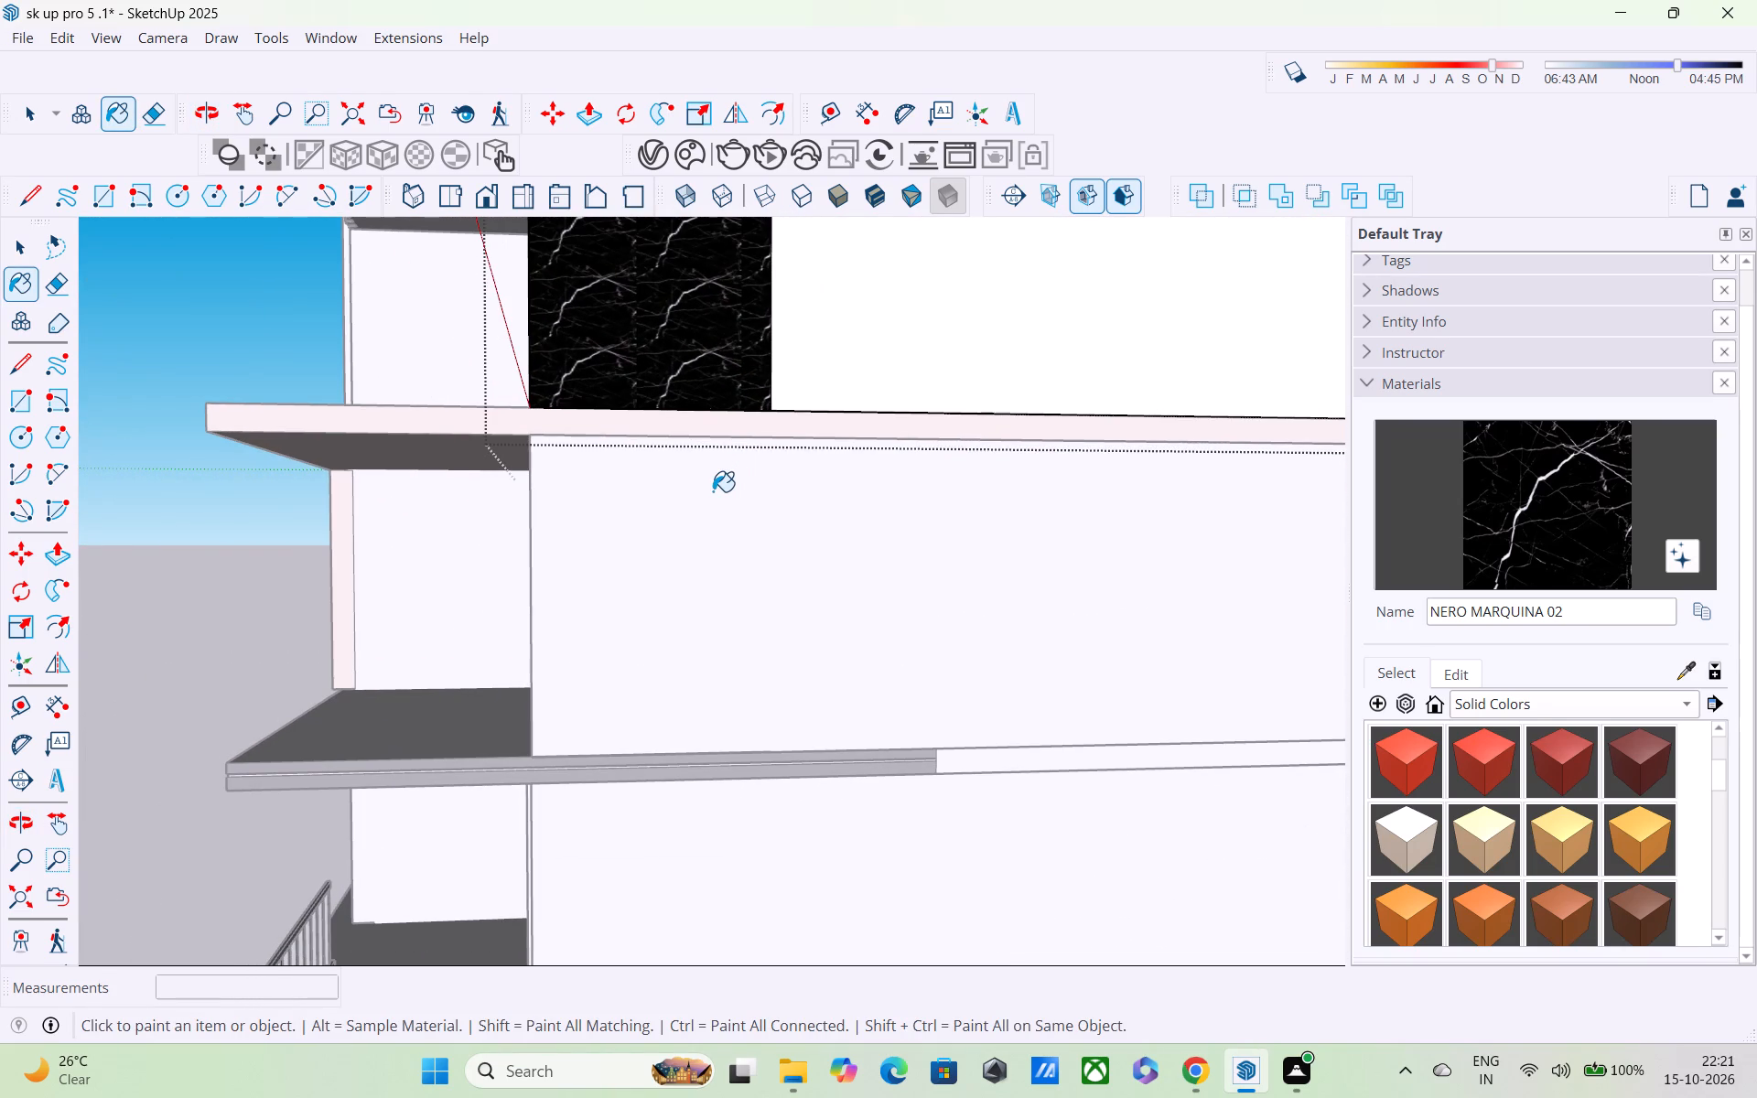
scroll(642, 484, "up", 3)
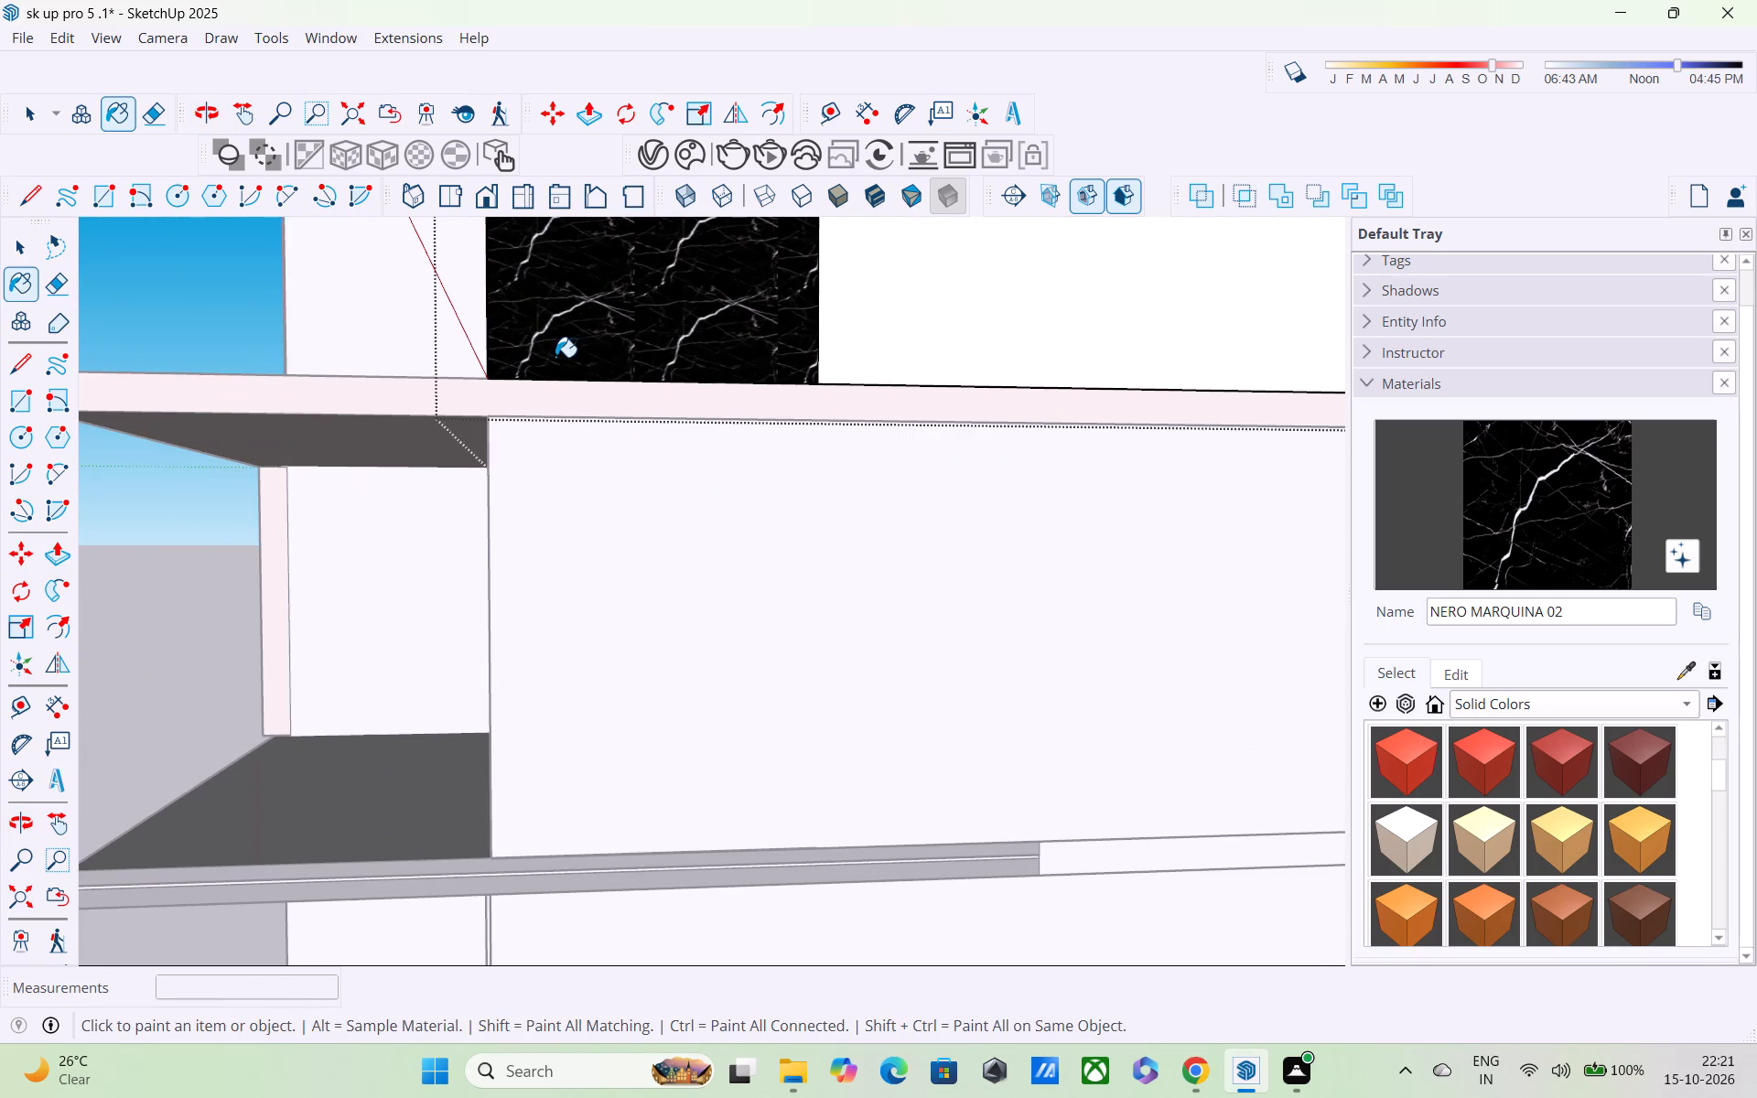
key("l")
key("space")
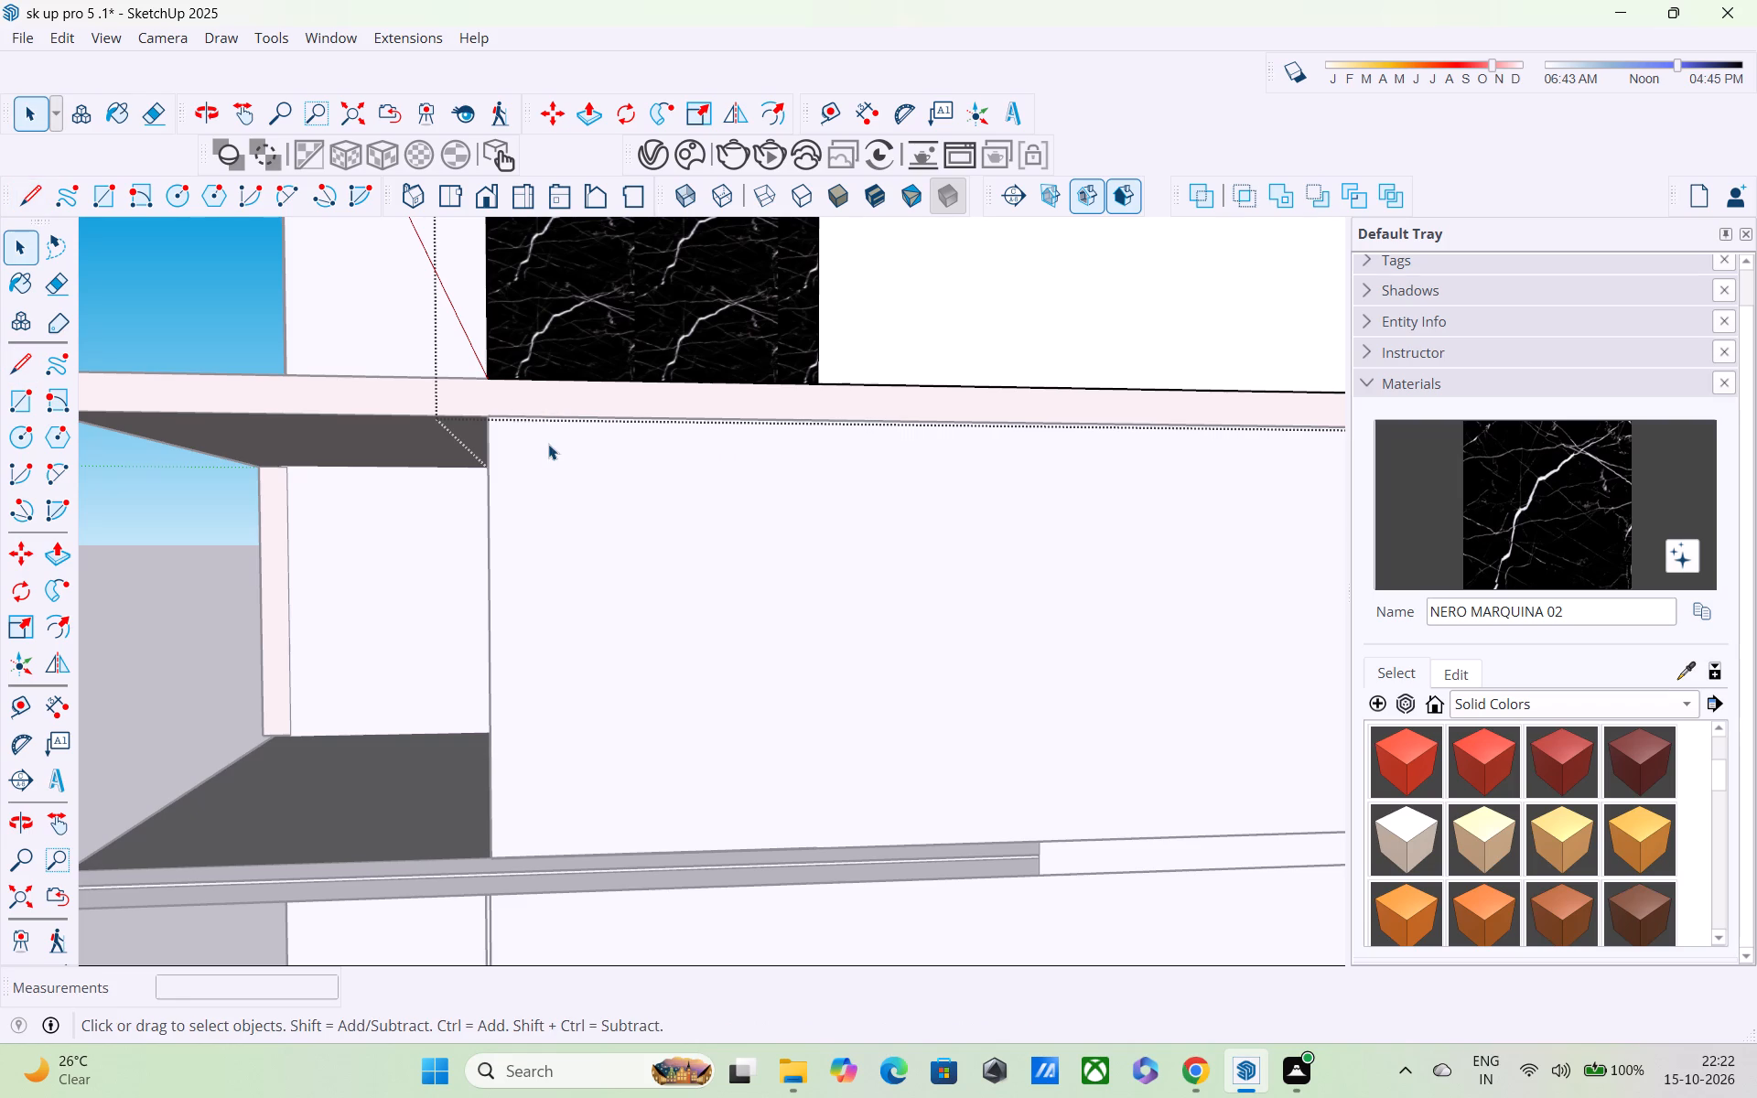
double_click(550, 388)
key("l")
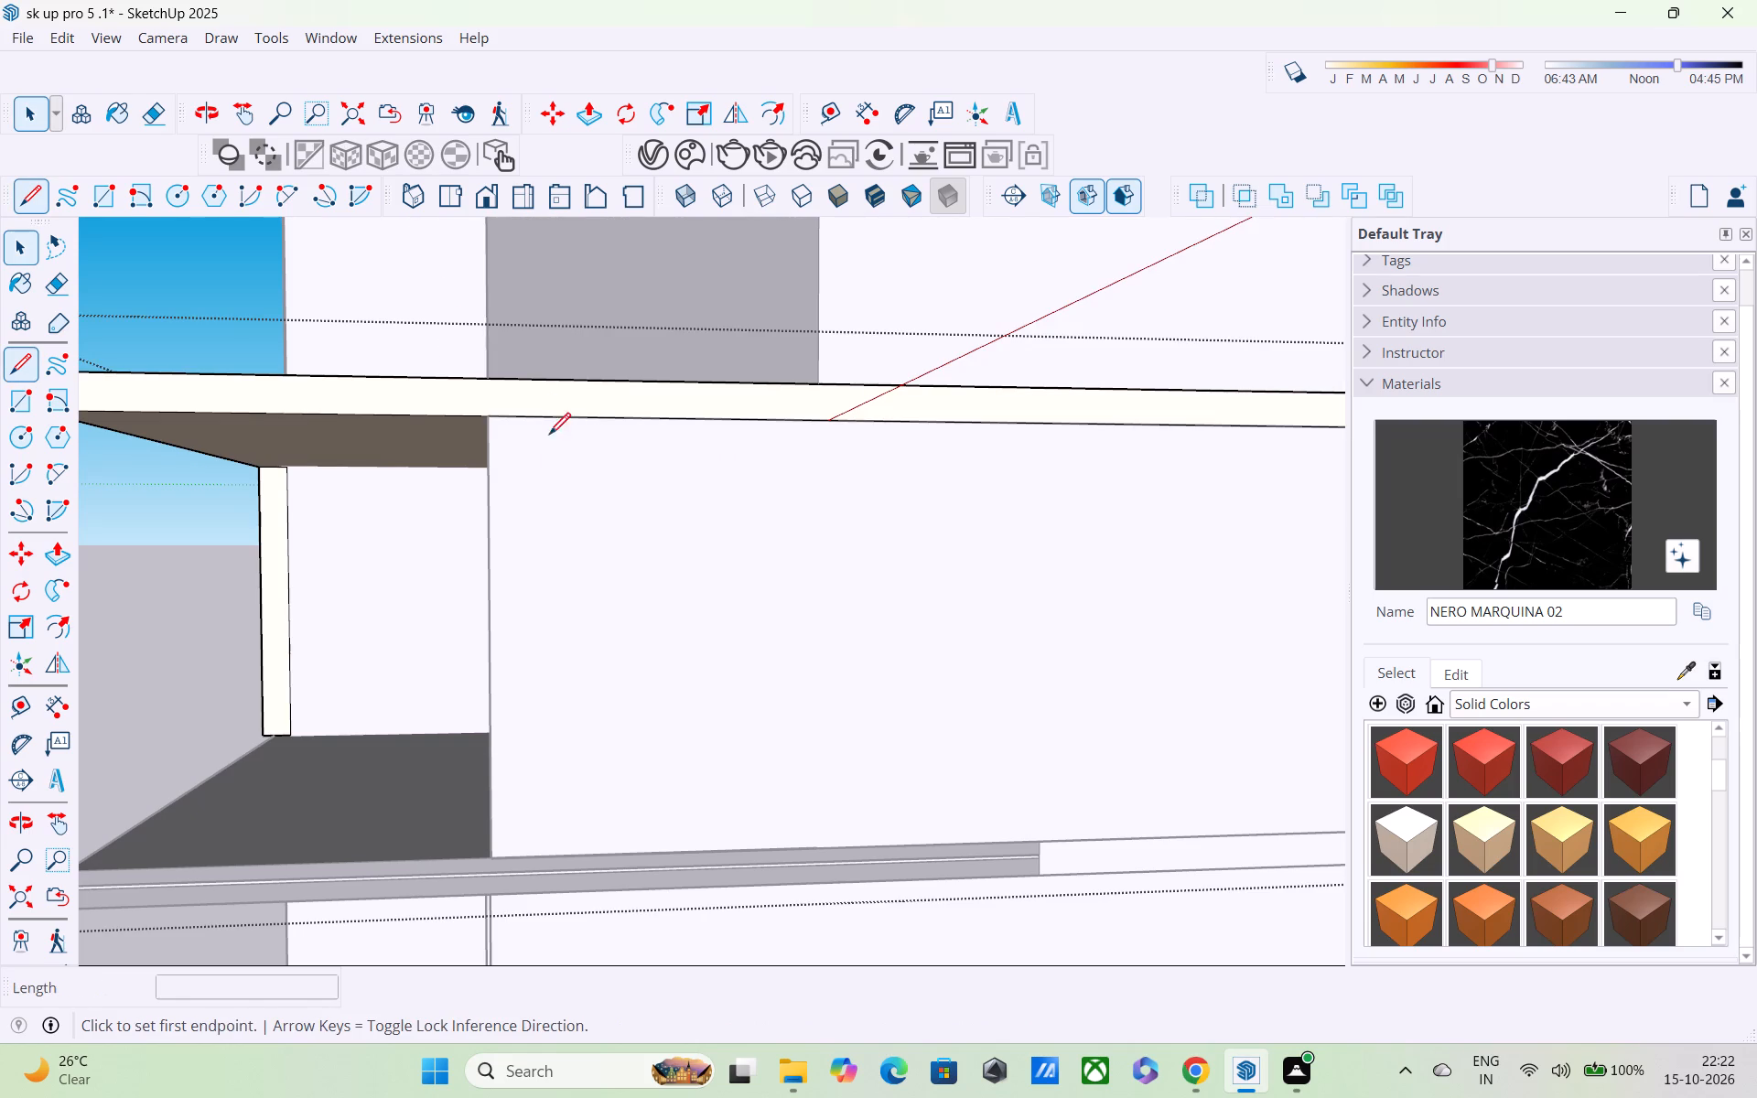
scroll(486, 412, "up", 3)
left_click(491, 368)
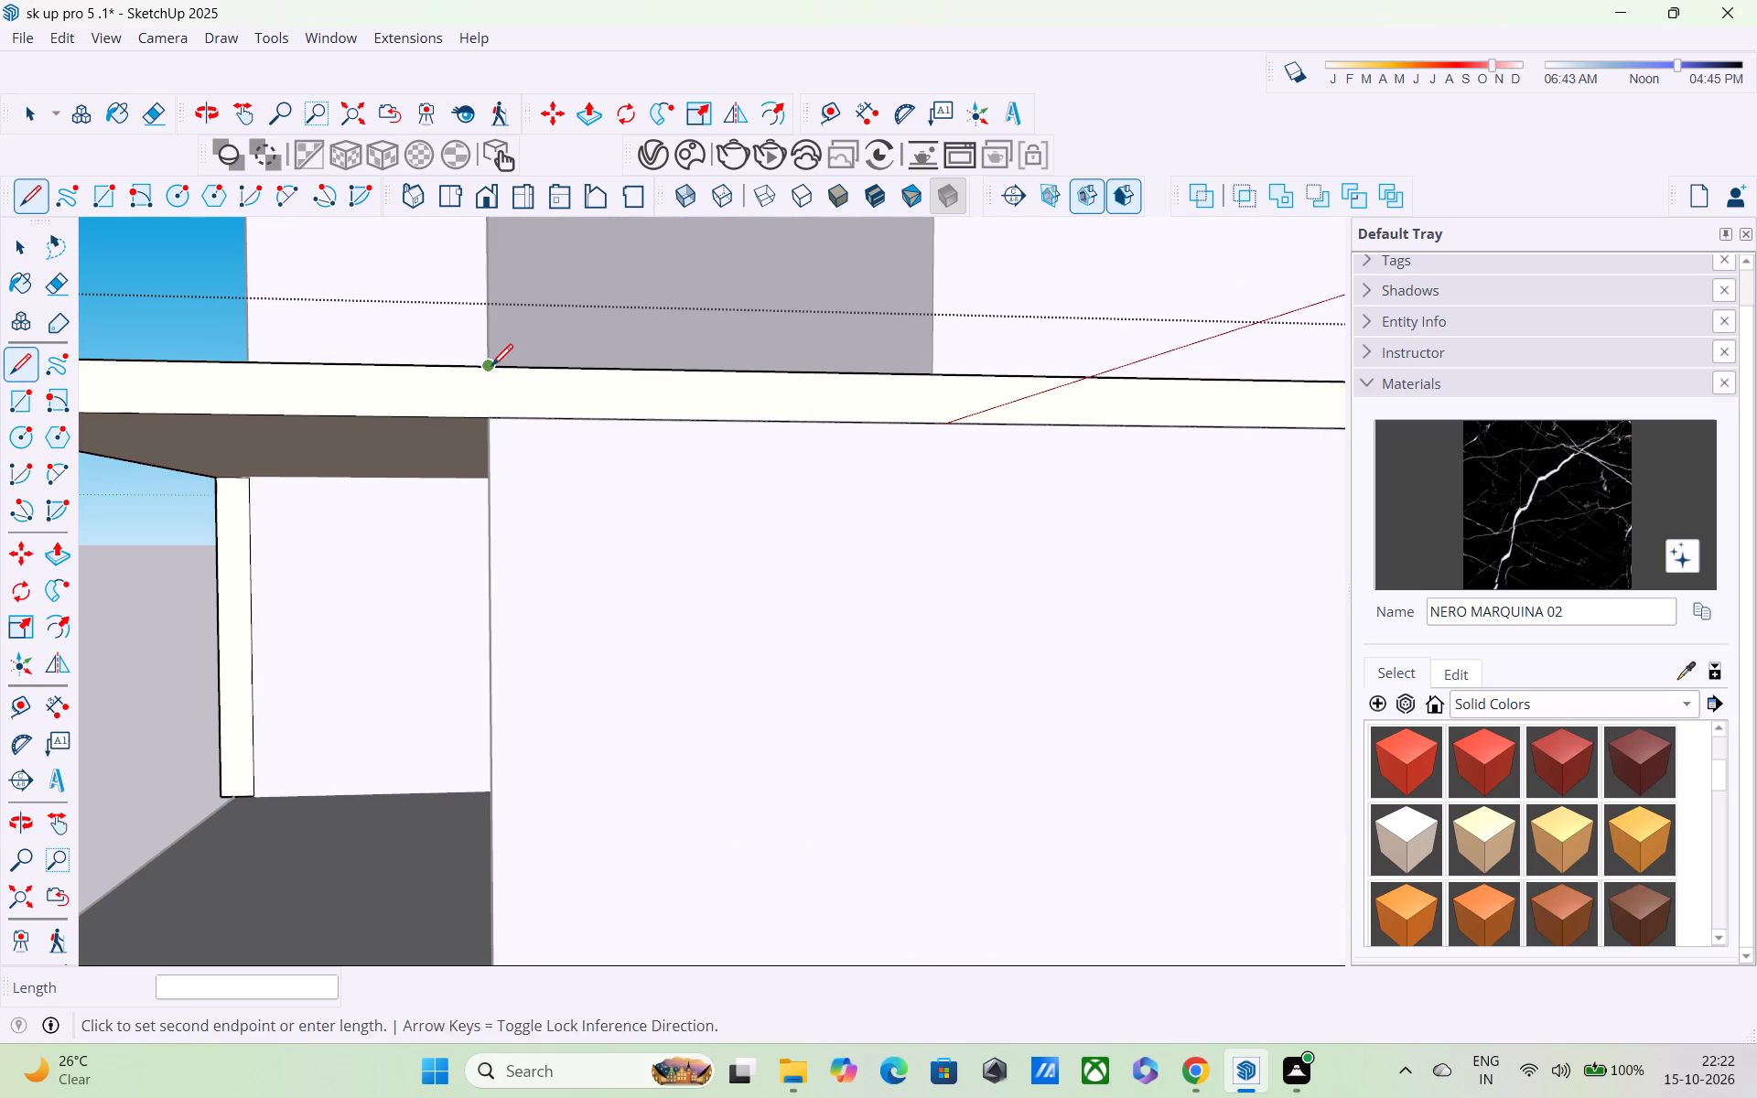
left_click(489, 425)
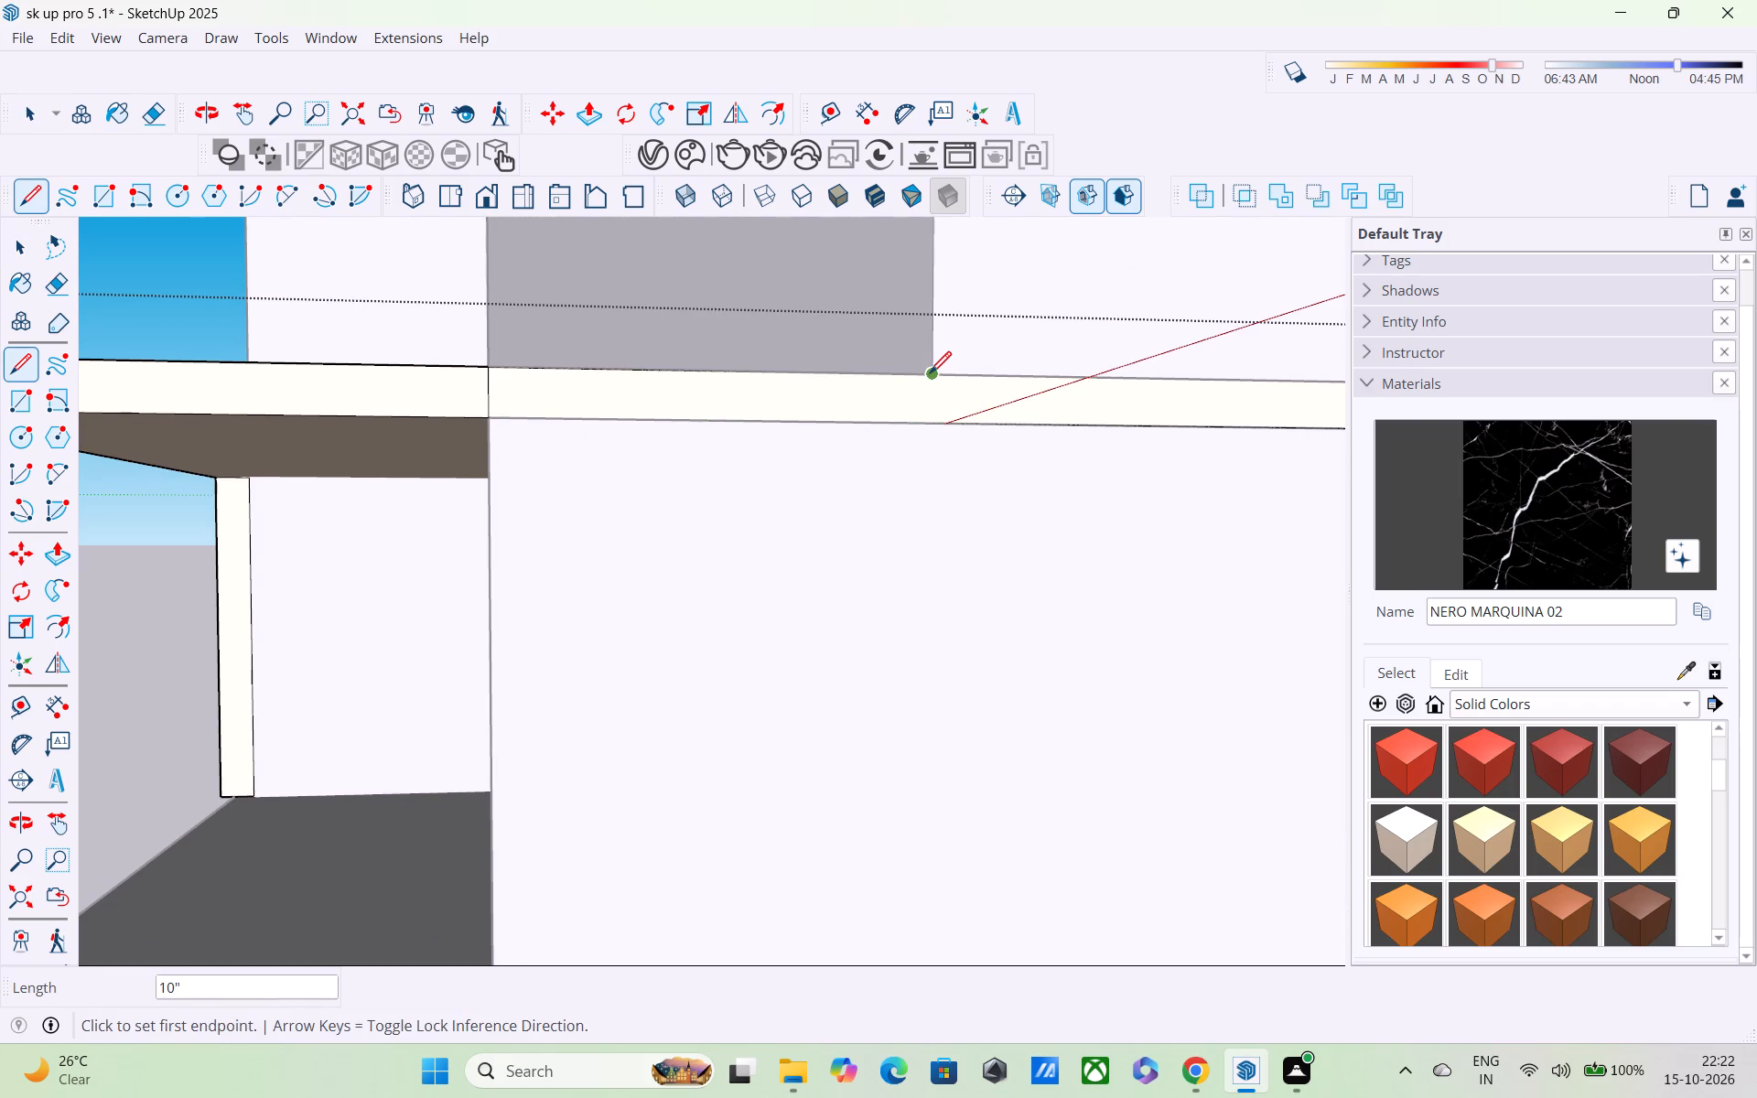
left_click(929, 375)
left_click(940, 427)
Inside the side wall group one storey down, continue the strip with a vertical line about 10' high and a bottom-edge line about 7' 6" long.
scroll(921, 453, "down", 3)
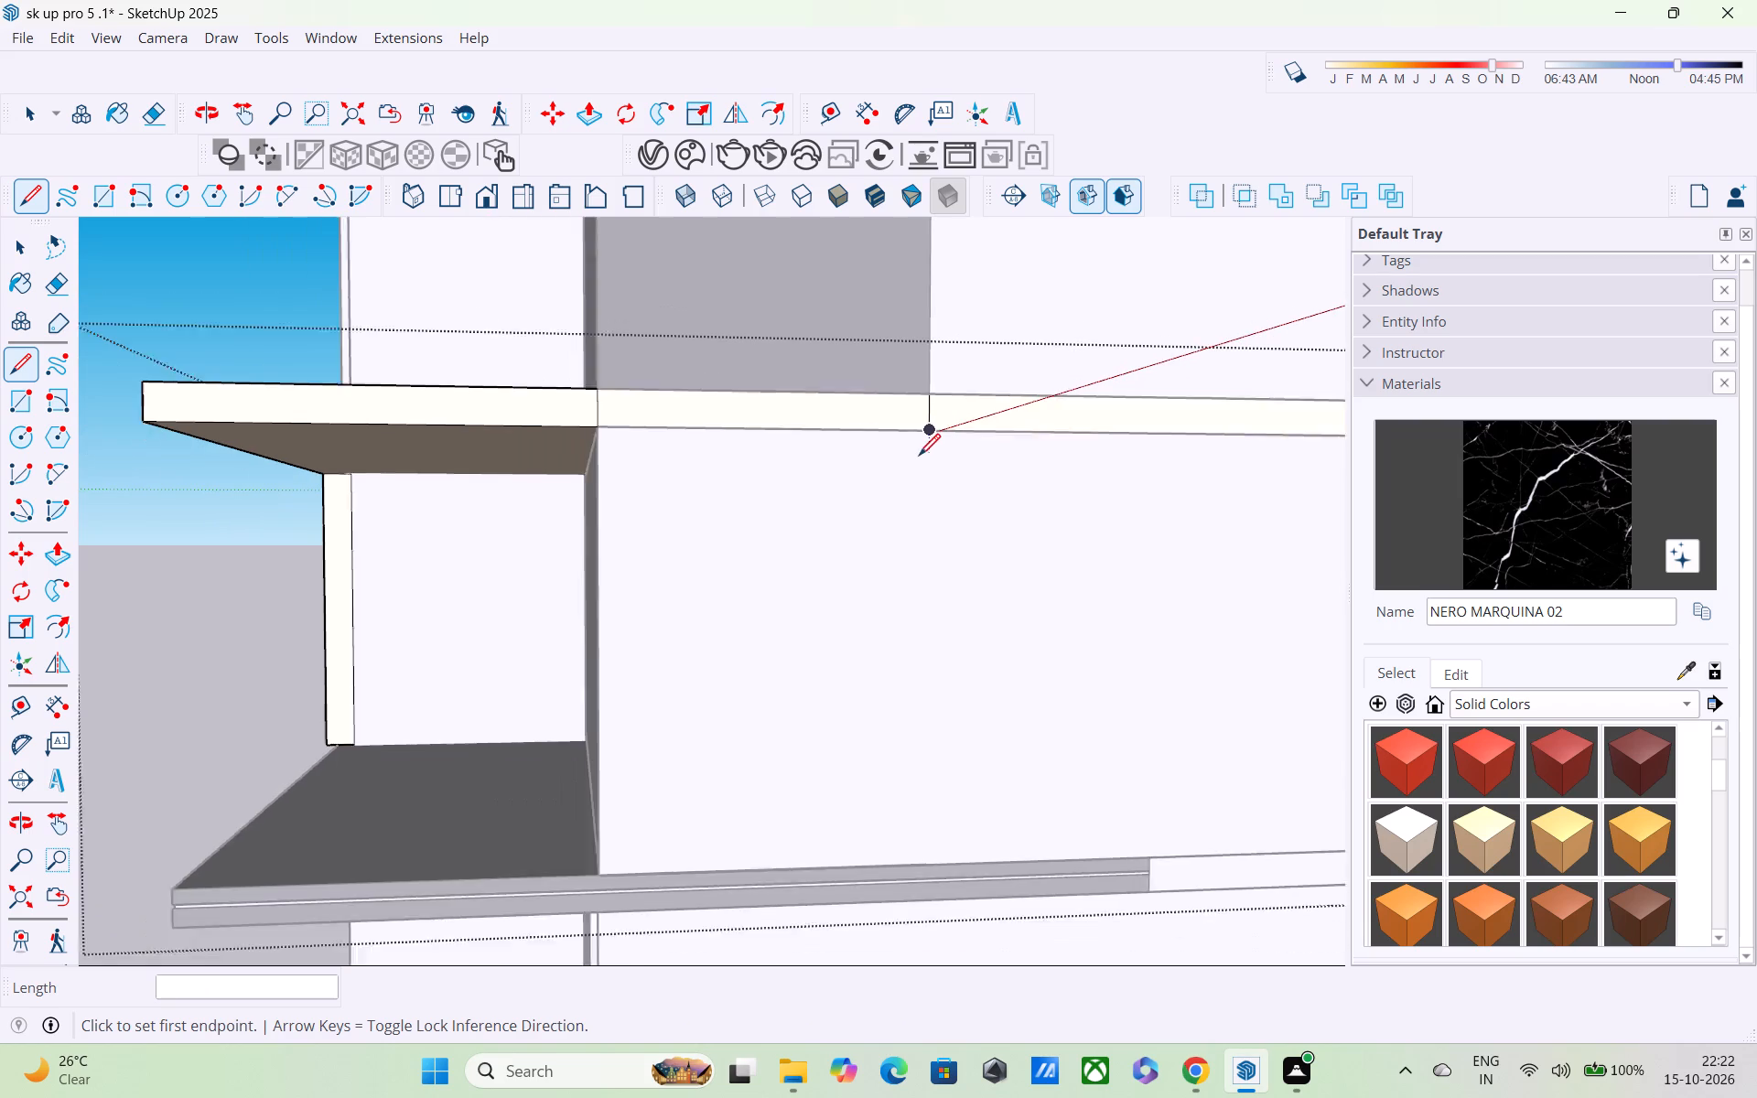
scroll(919, 457, "down", 1)
key("space")
double_click(888, 549)
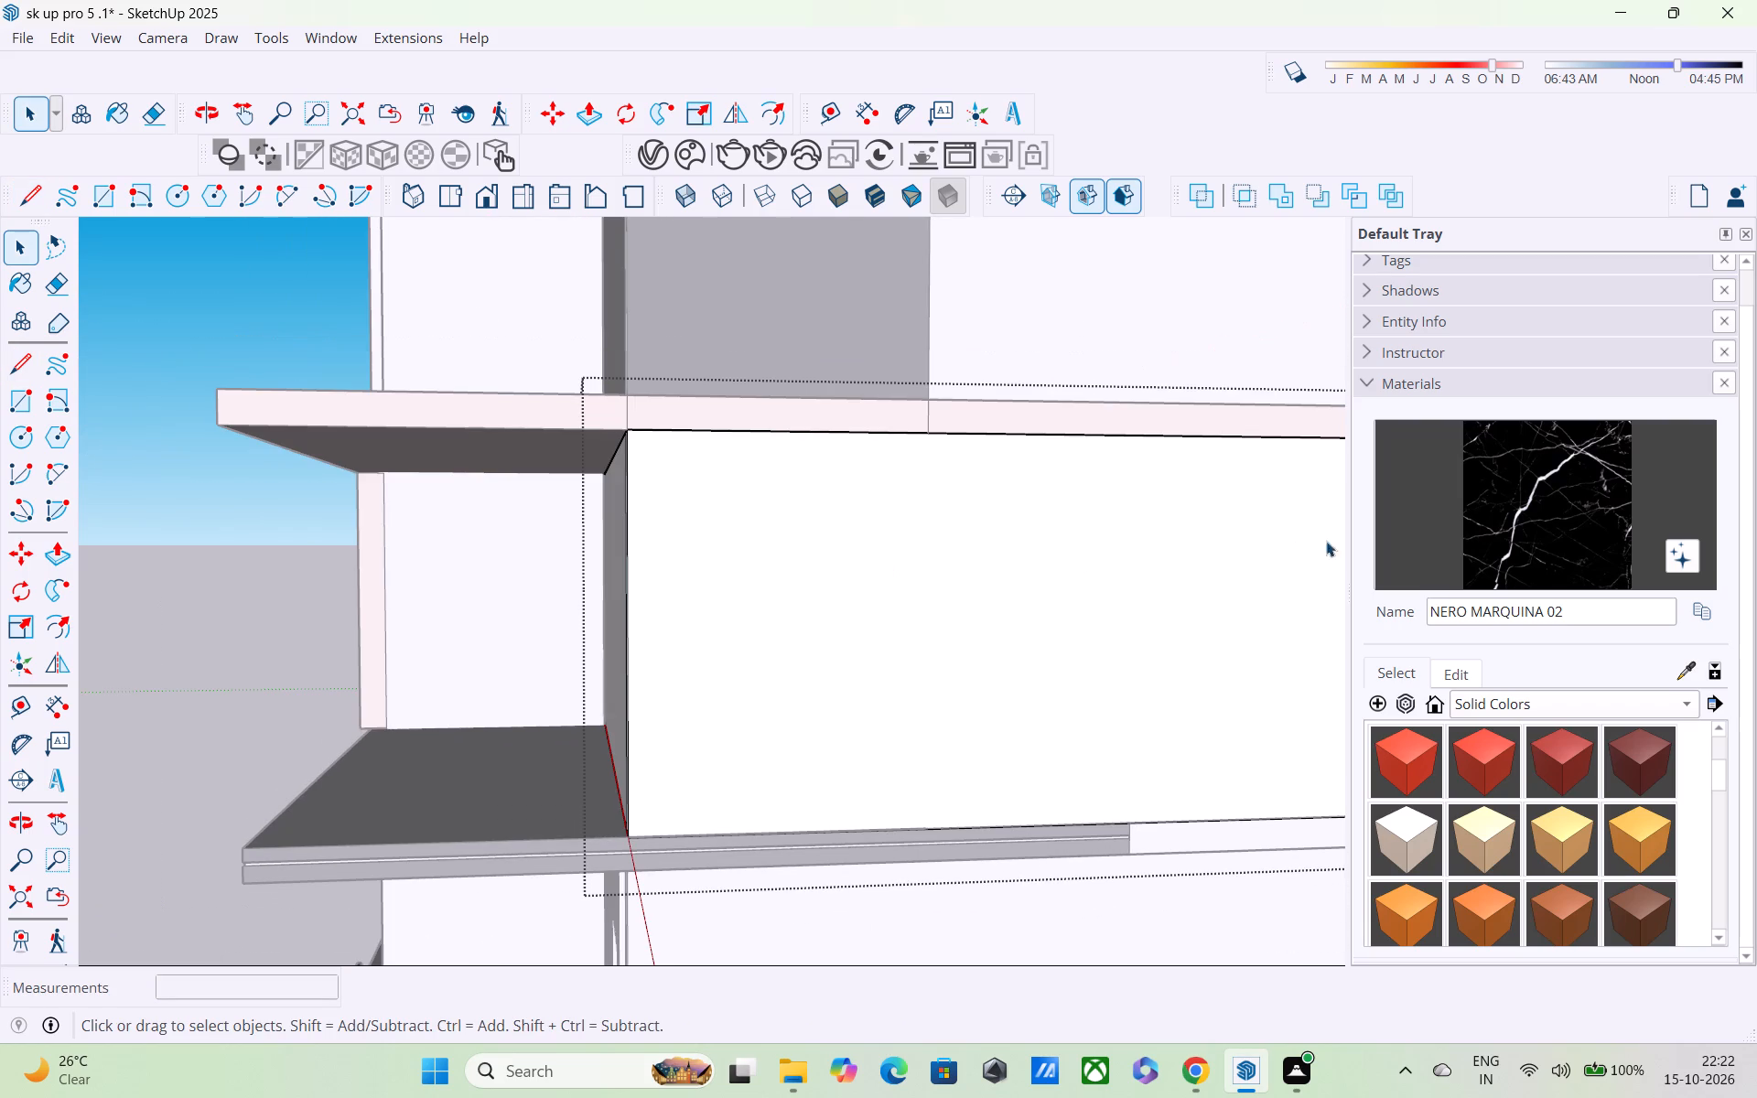
key("l")
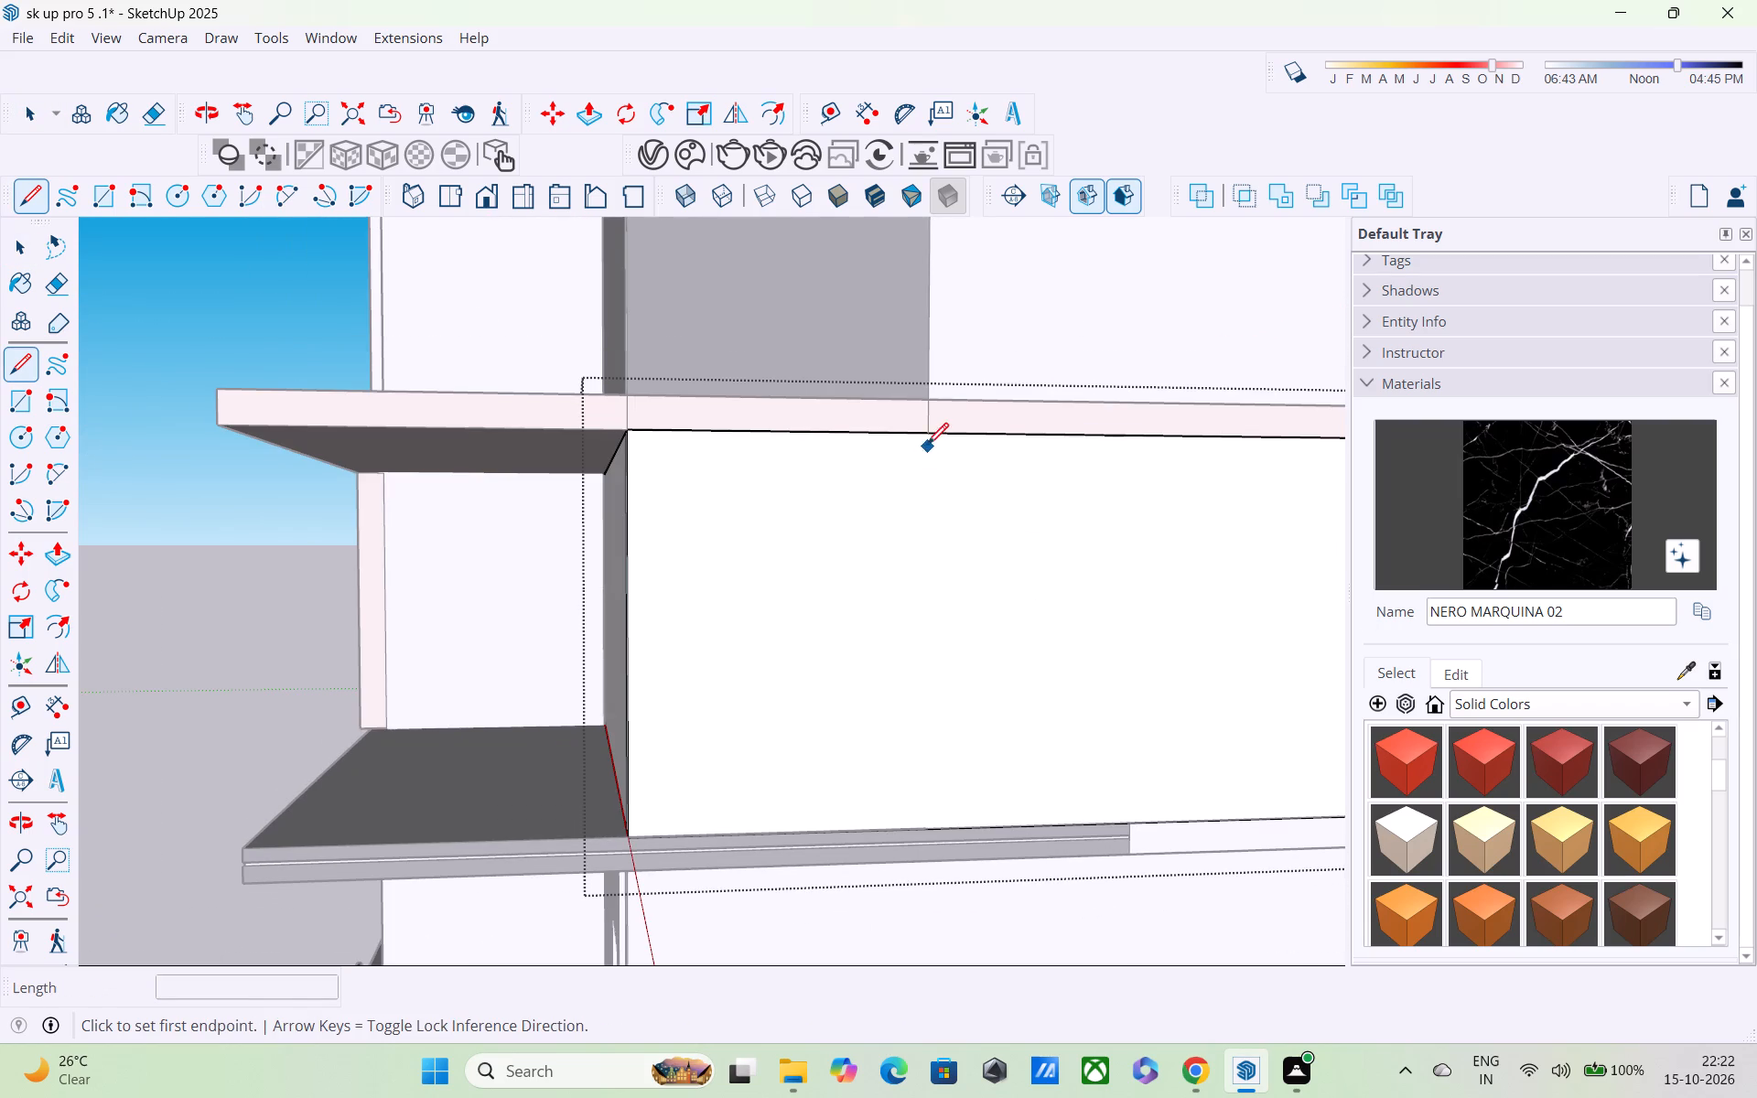
scroll(927, 447, "up", 3)
left_click(936, 424)
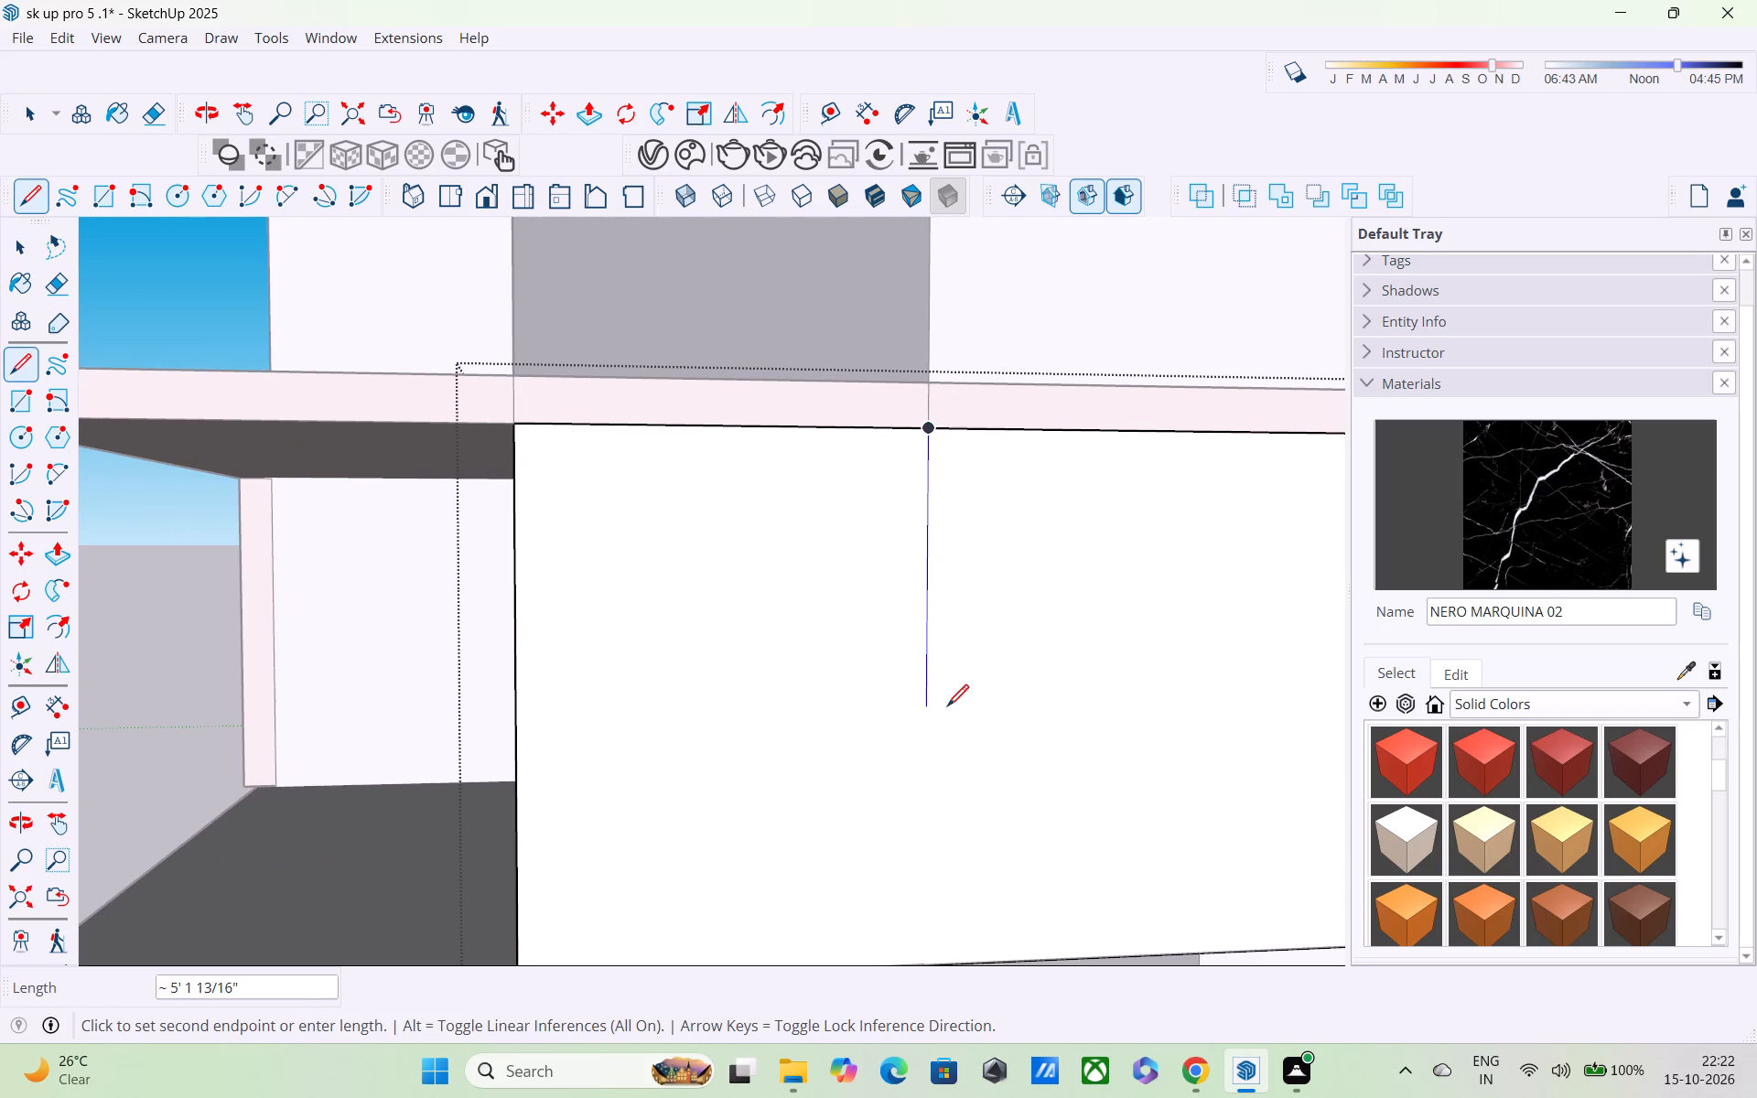
middle_click_drag(947, 708, 941, 477, "shift")
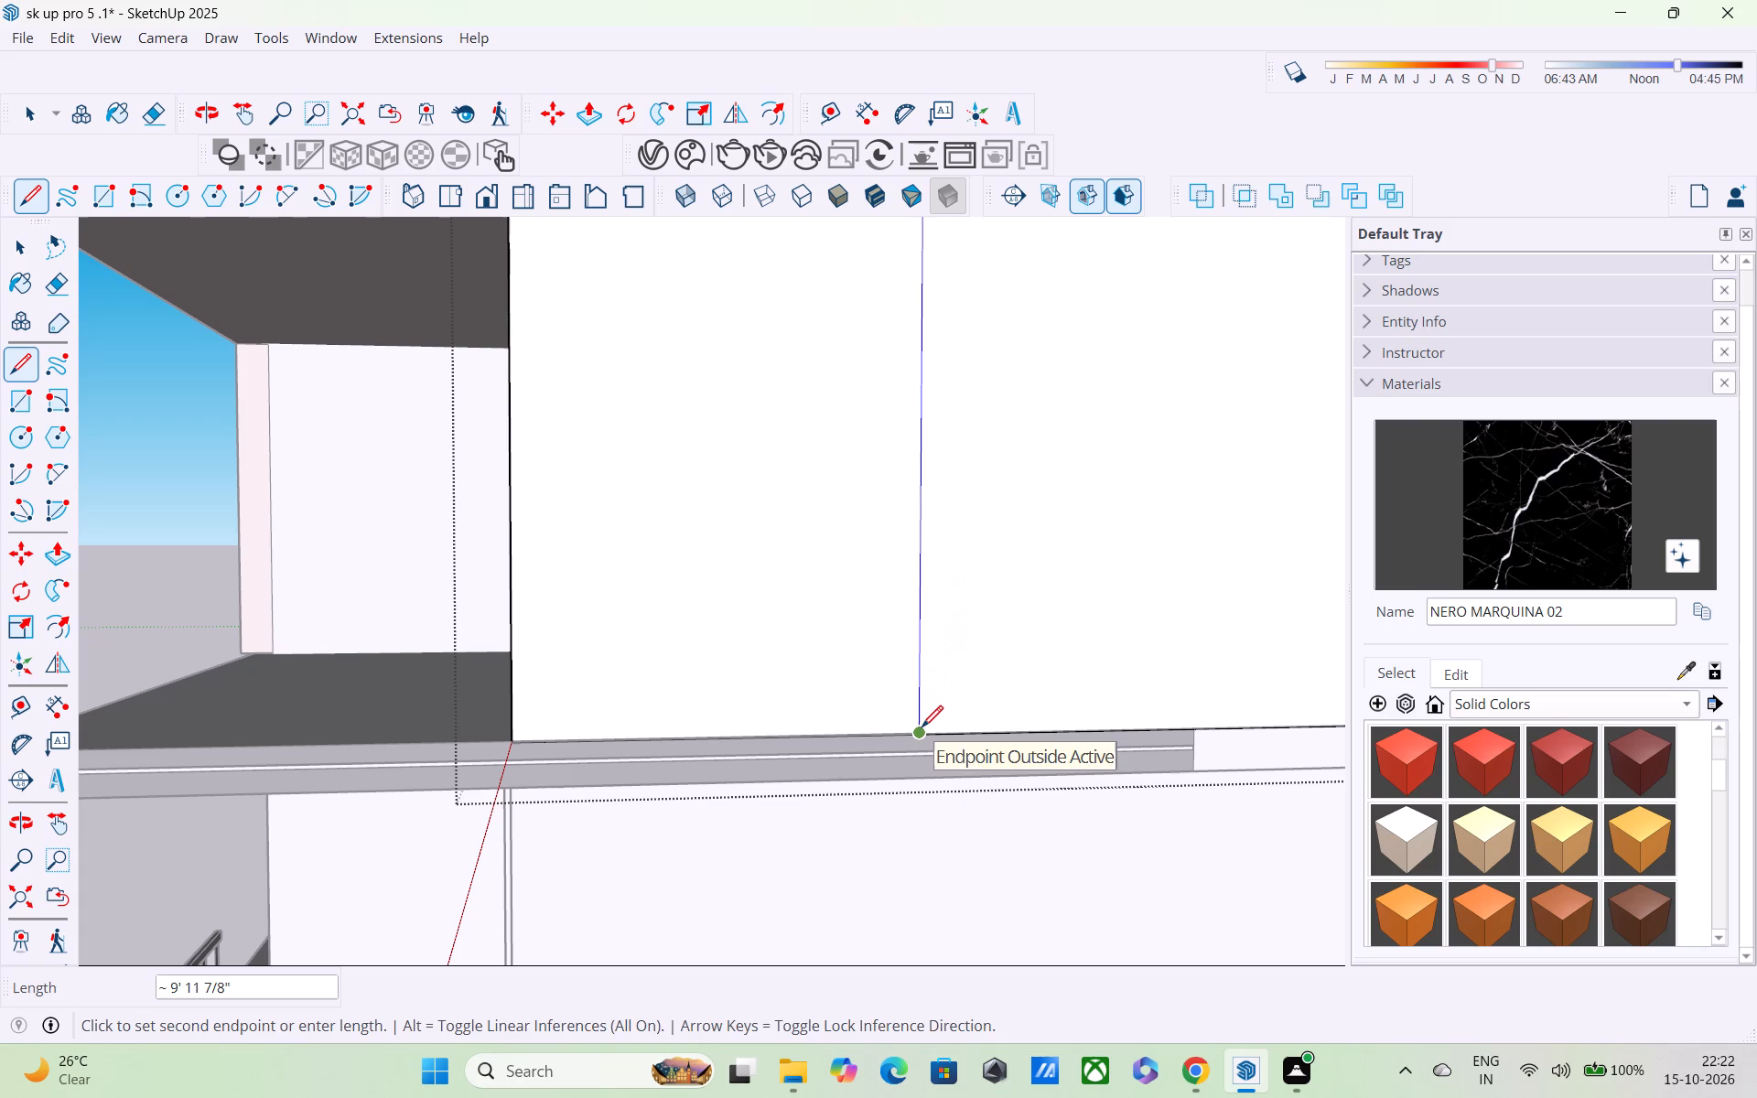
left_click(922, 729)
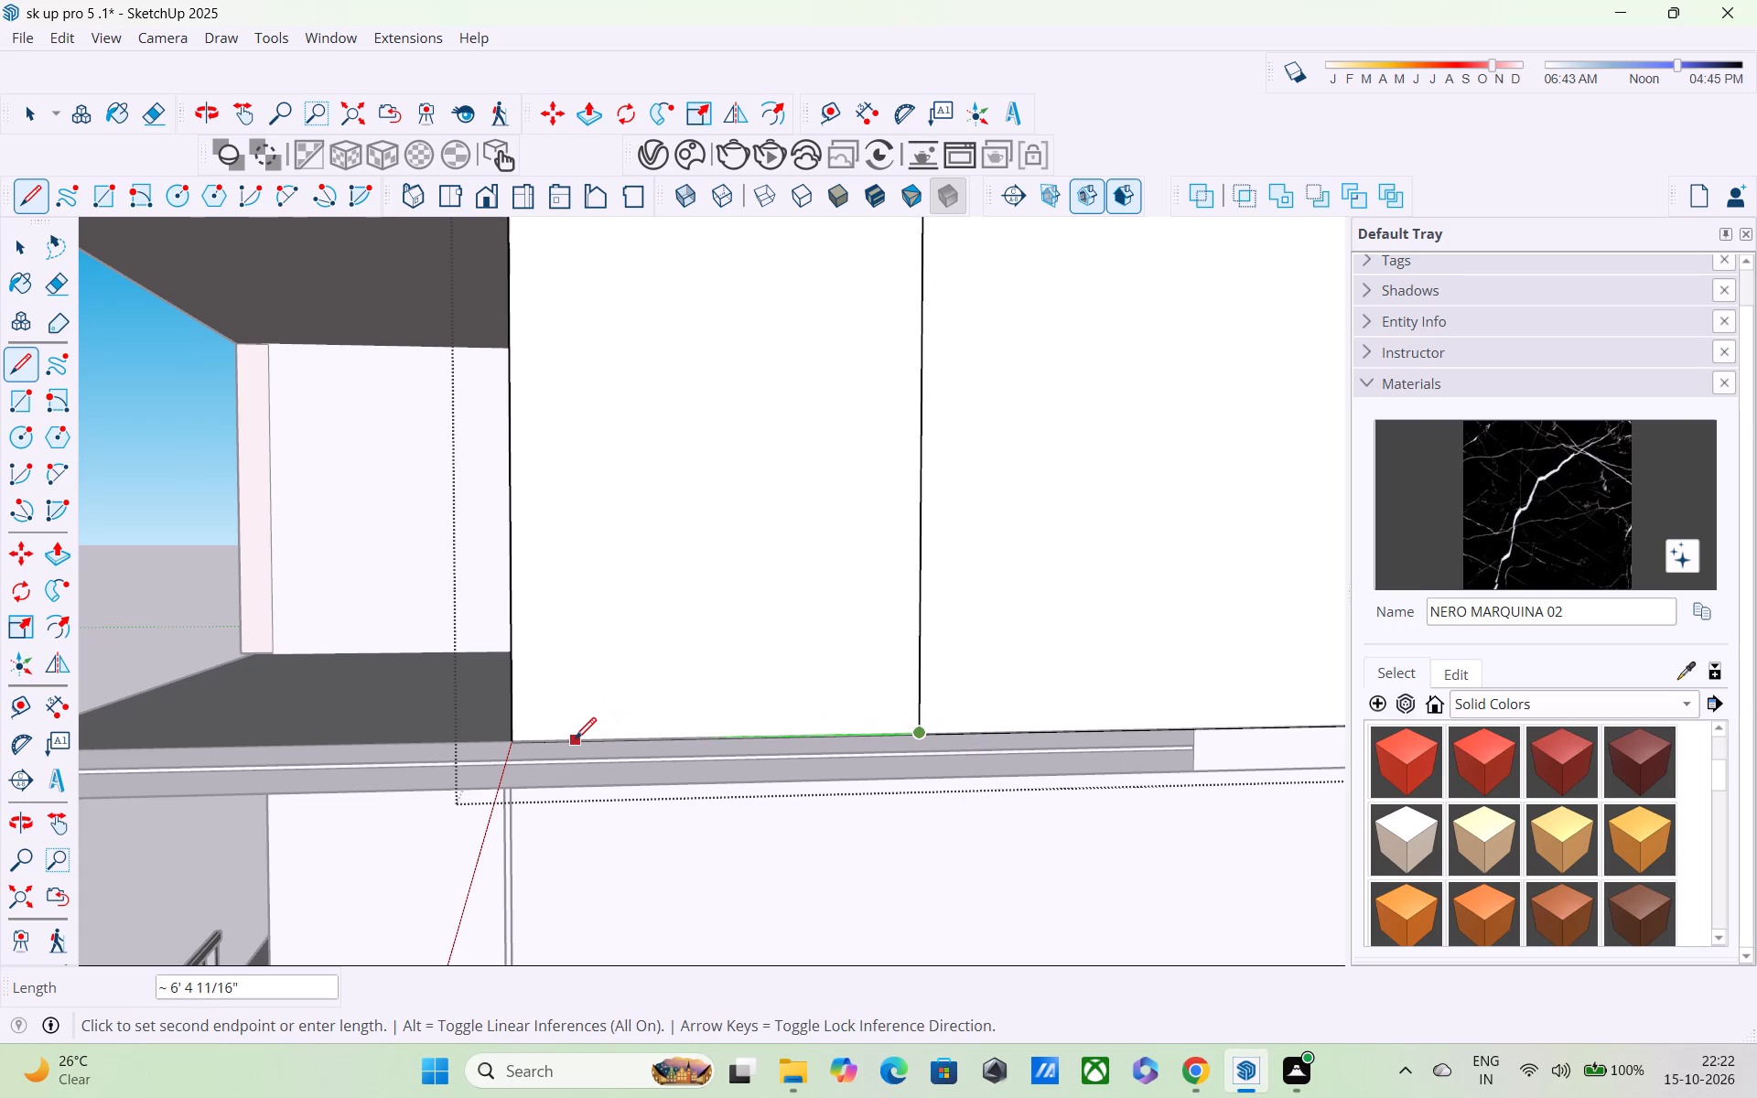
middle_click_drag(574, 742, 623, 959, "shift")
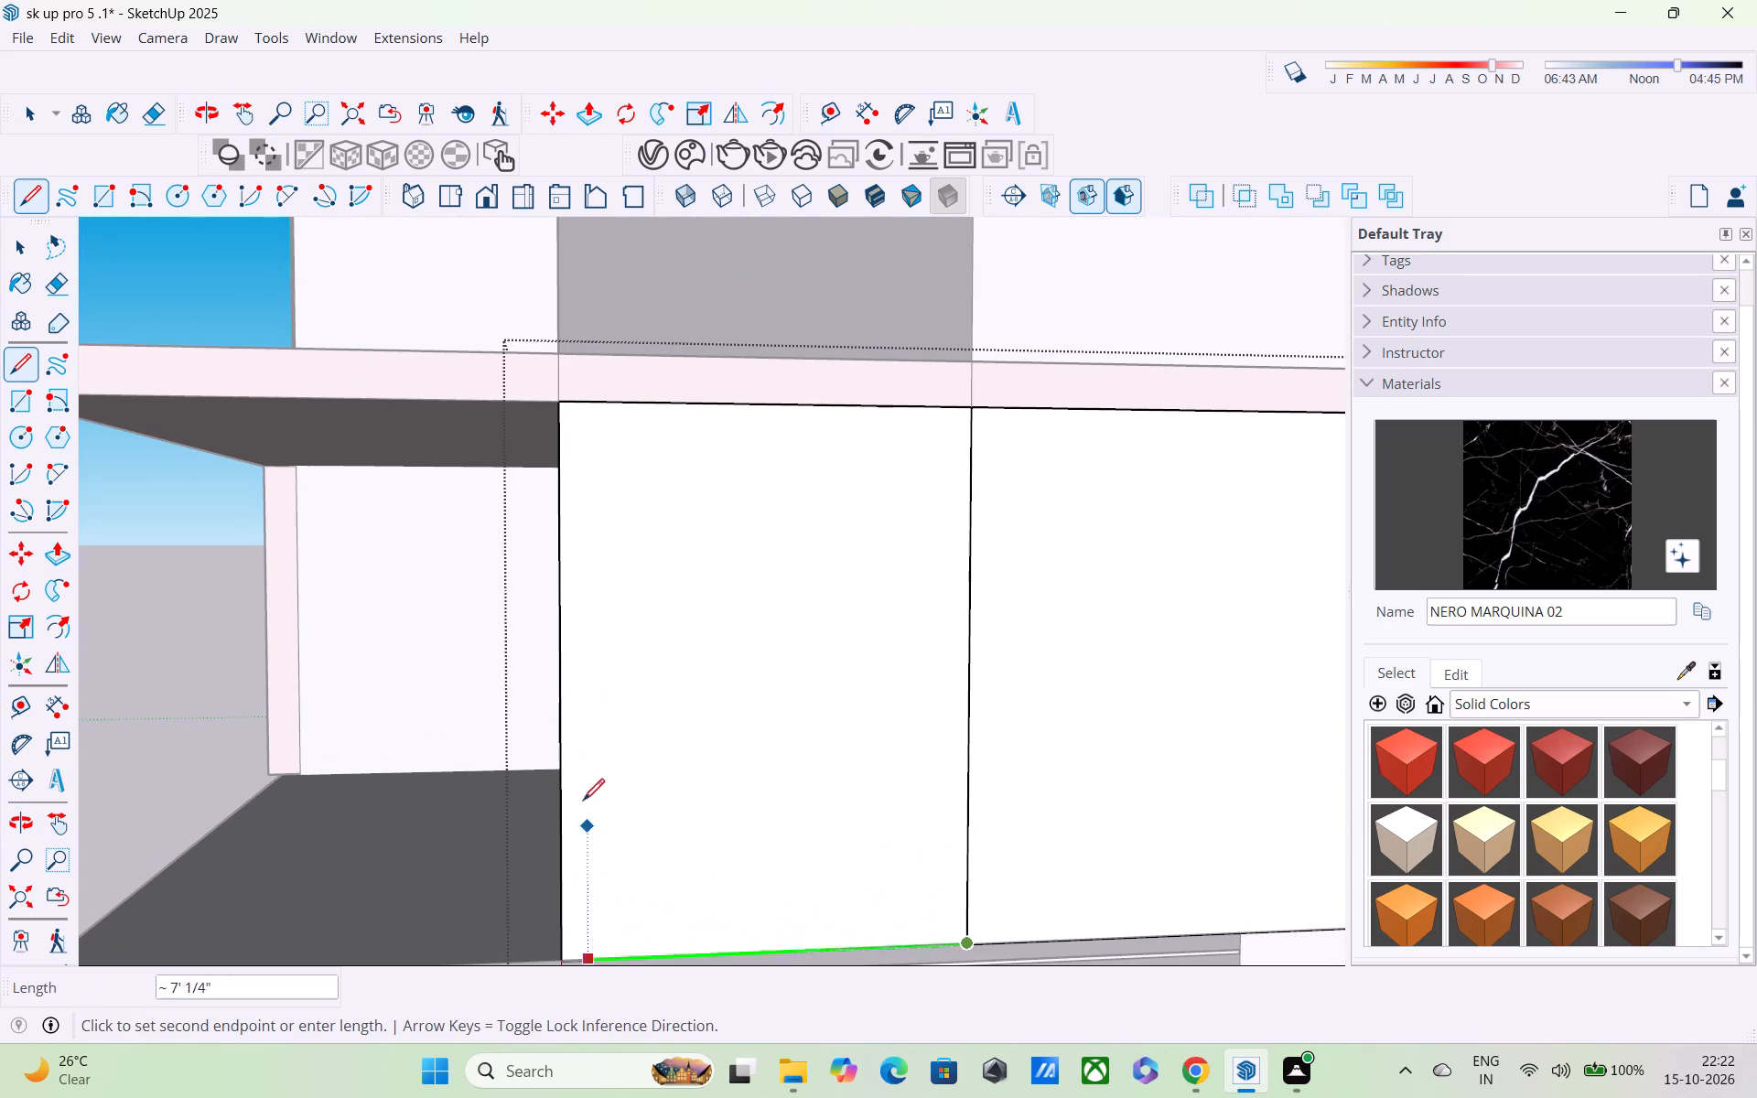
left_click(566, 962, "shift")
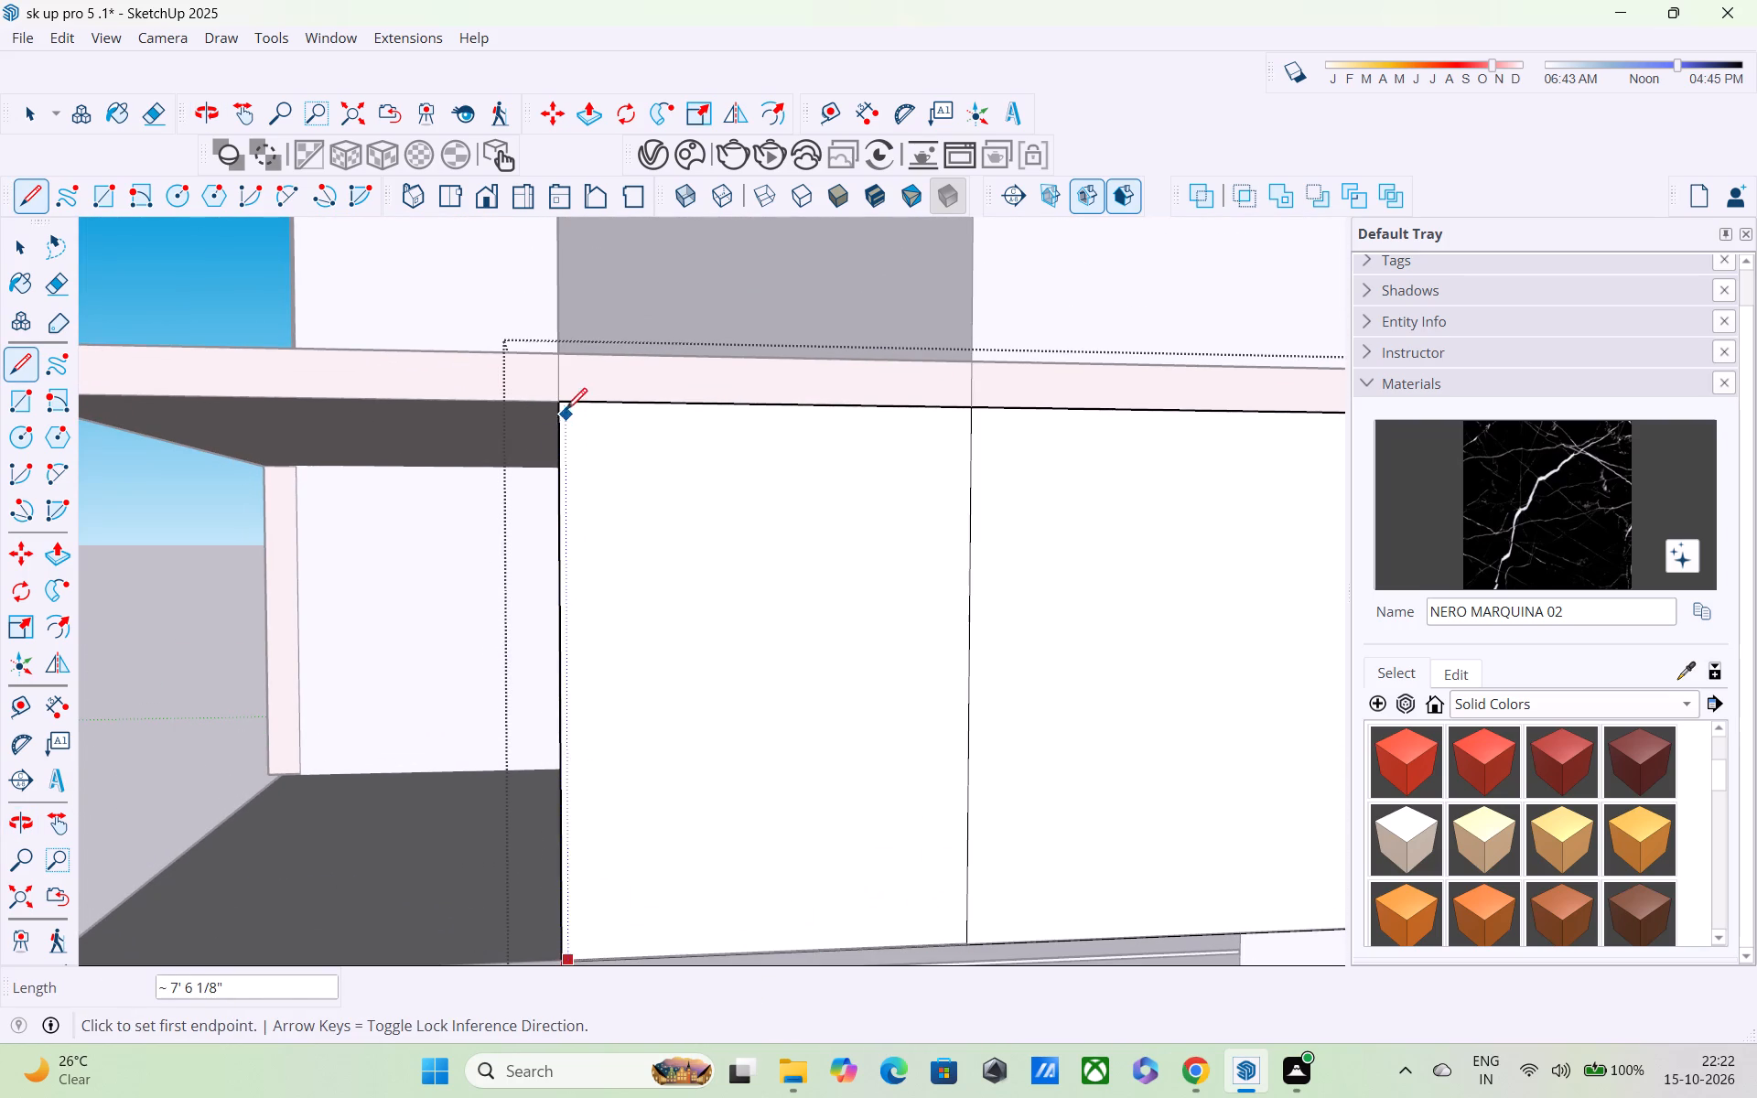
left_click(566, 406, "shift")
key("space")
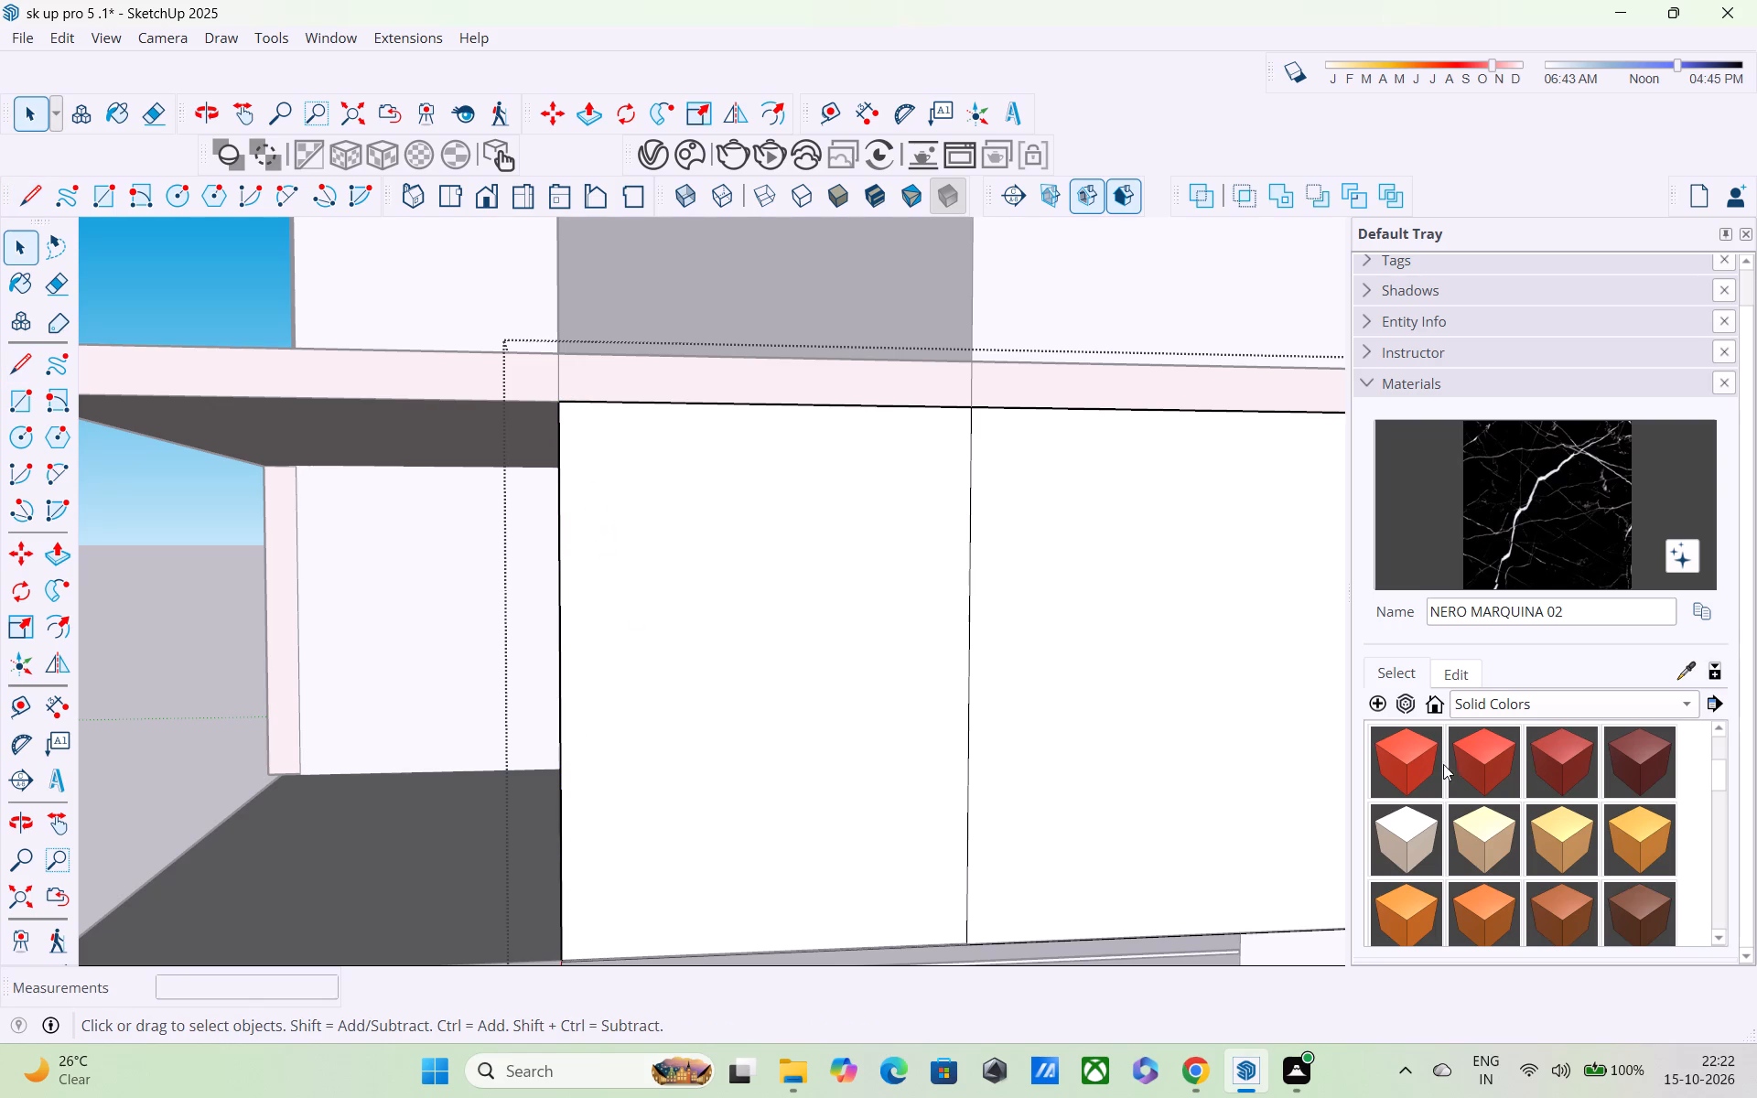
Paint the front strip of this lower side wall with NERO MARQUINA 02.
left_click(1506, 532)
left_click(678, 619)
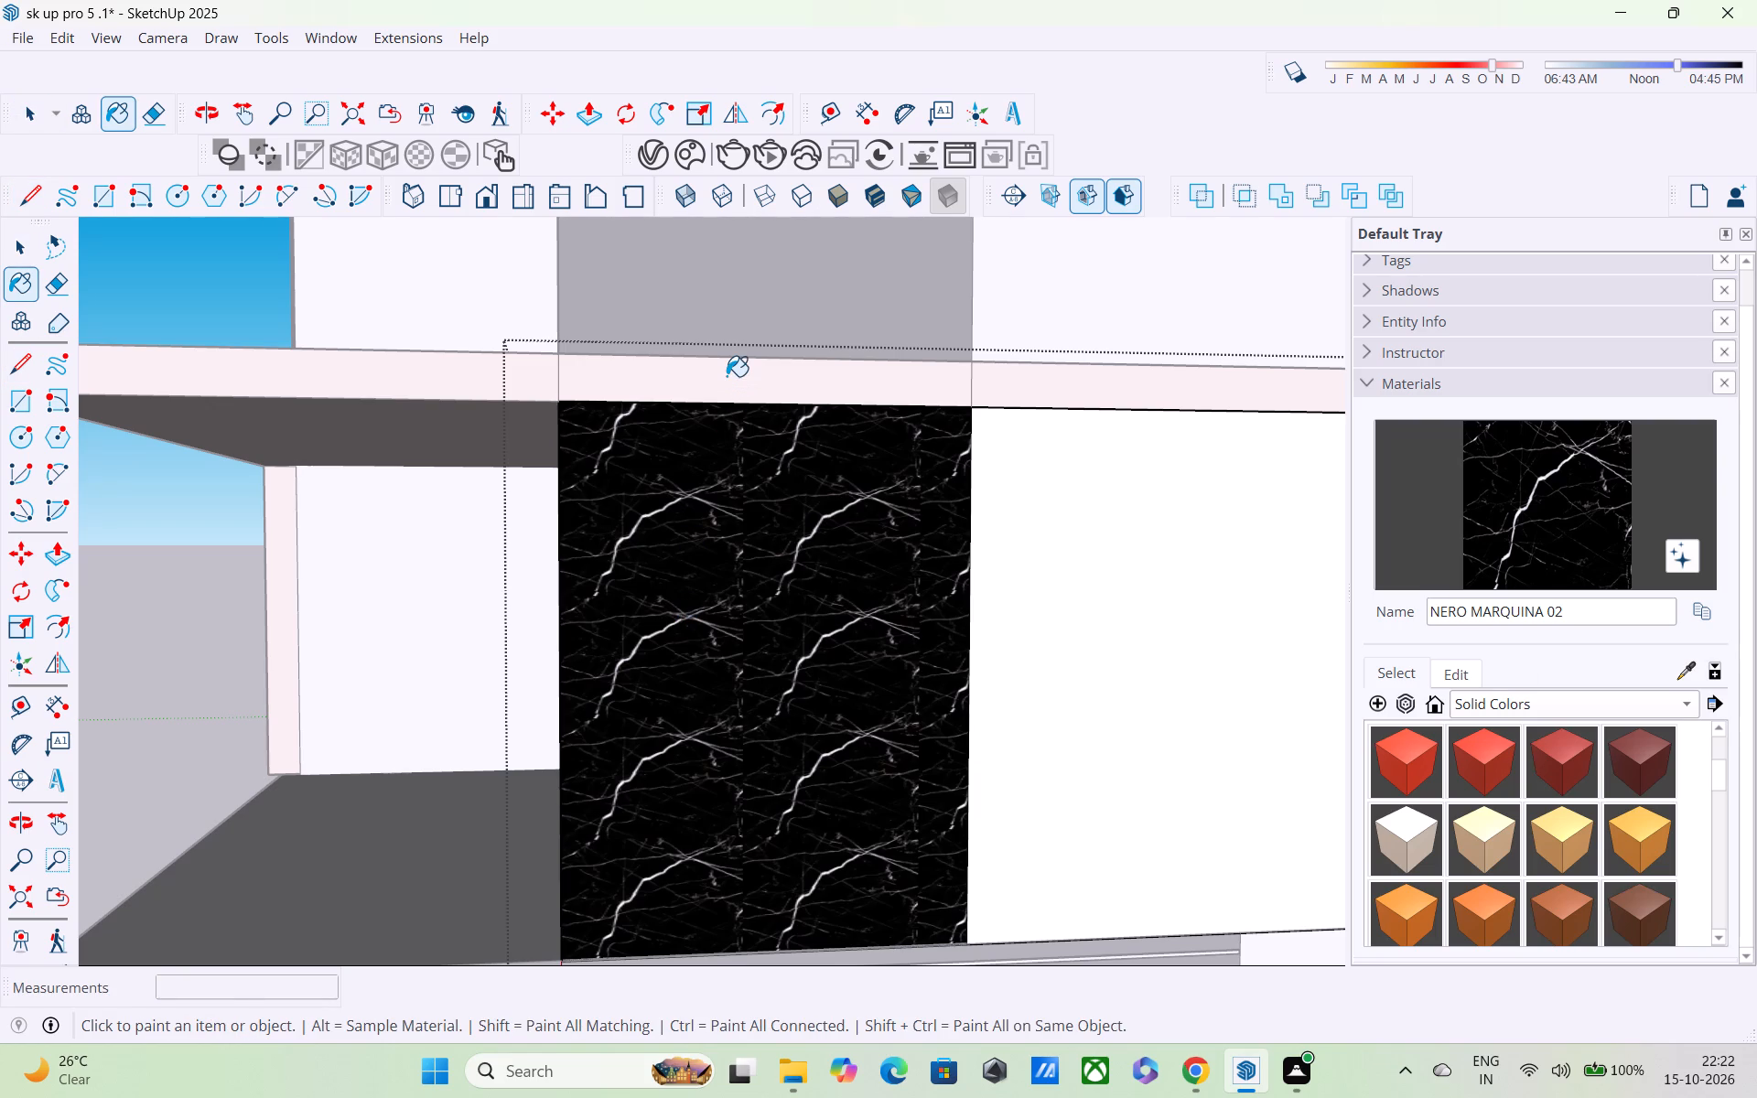
Inside the floor slab group, paint the edge segment between the two marble strips with NERO MARQUINA 02, and leave the group.
left_click(727, 376)
left_click(725, 387)
key("space")
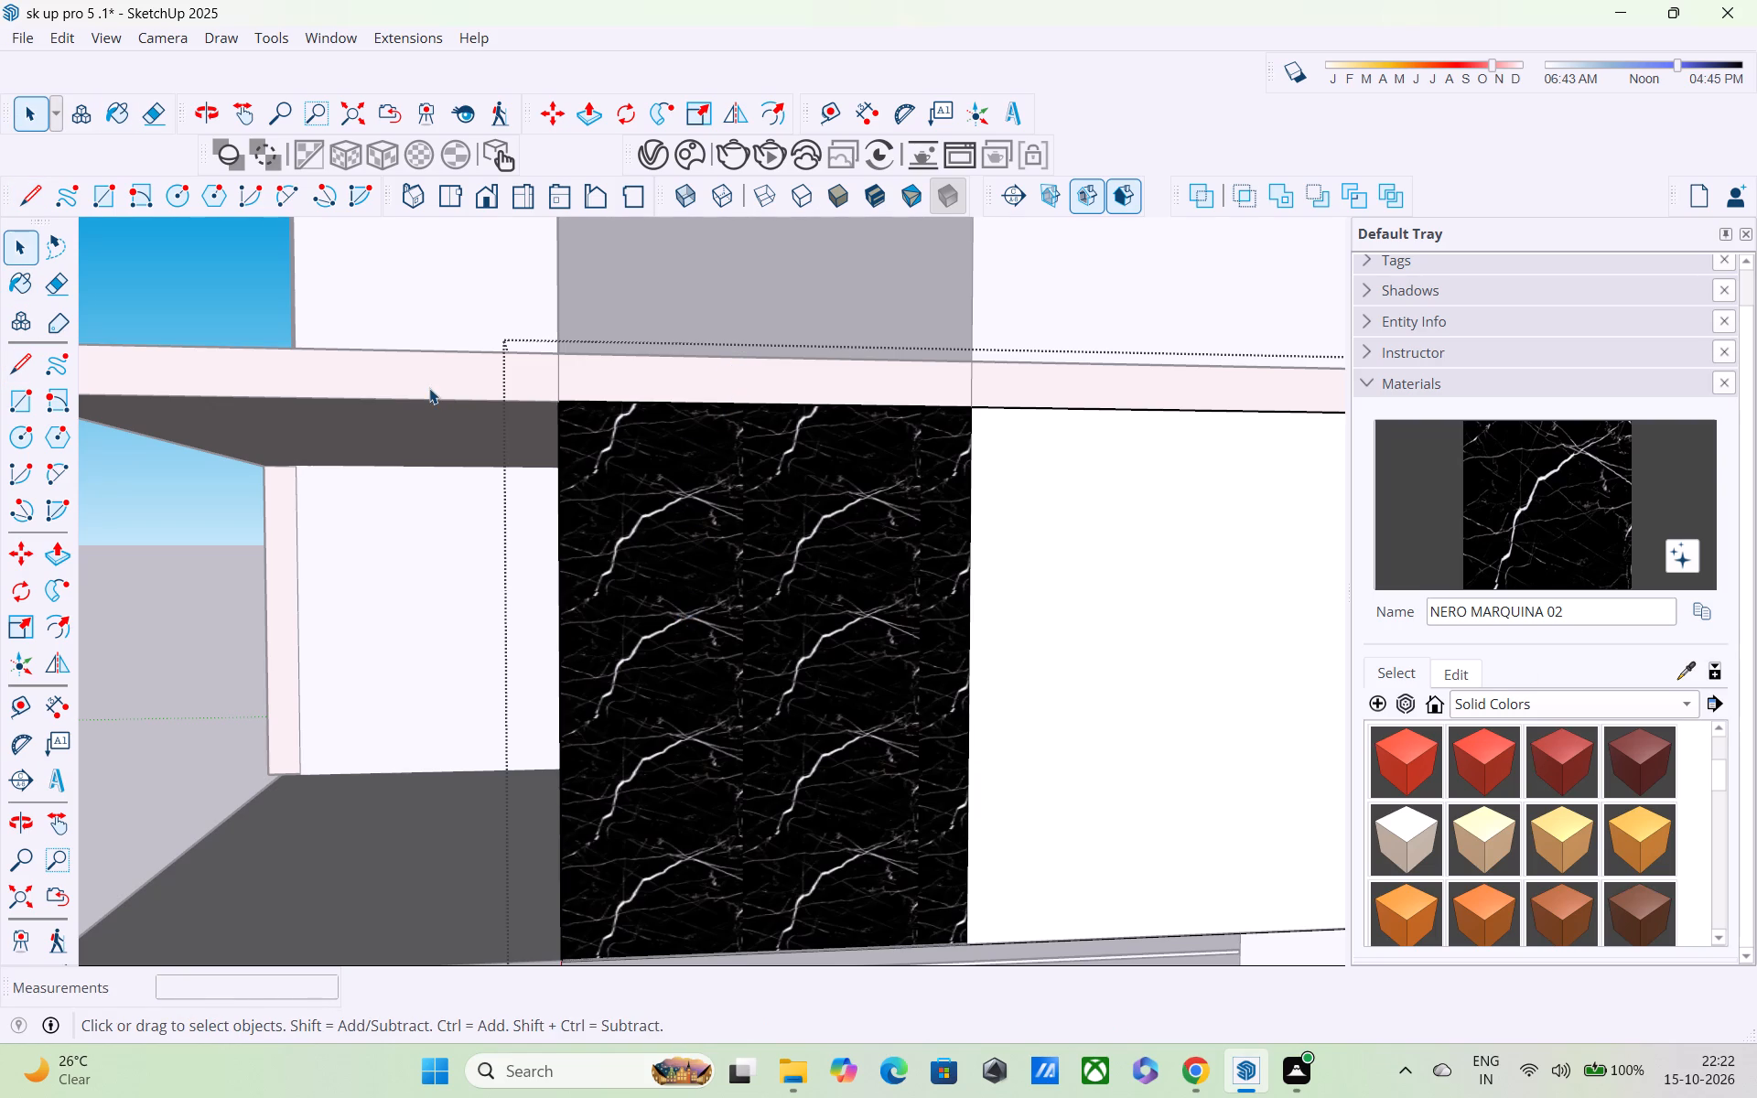
double_click(429, 388)
left_click(1505, 460)
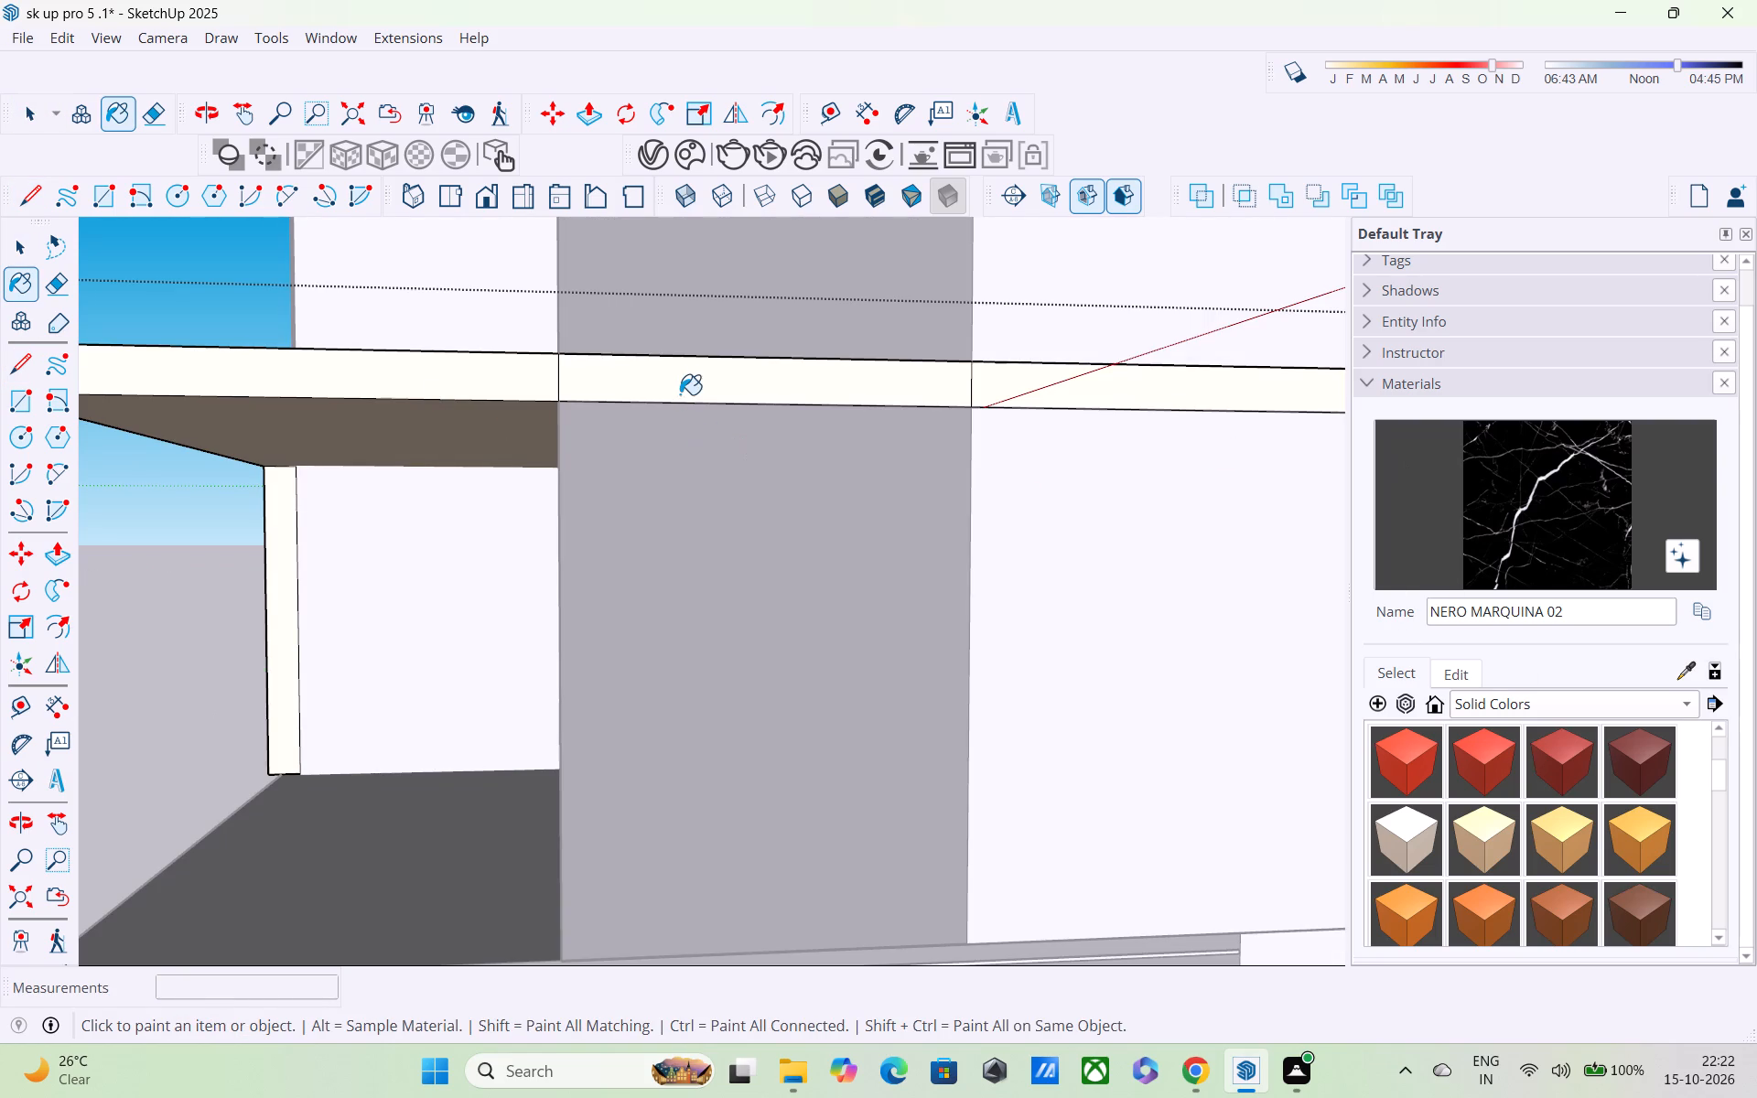
left_click(678, 387)
scroll(676, 393, "down", 3)
middle_click_drag(826, 515, 1063, 651)
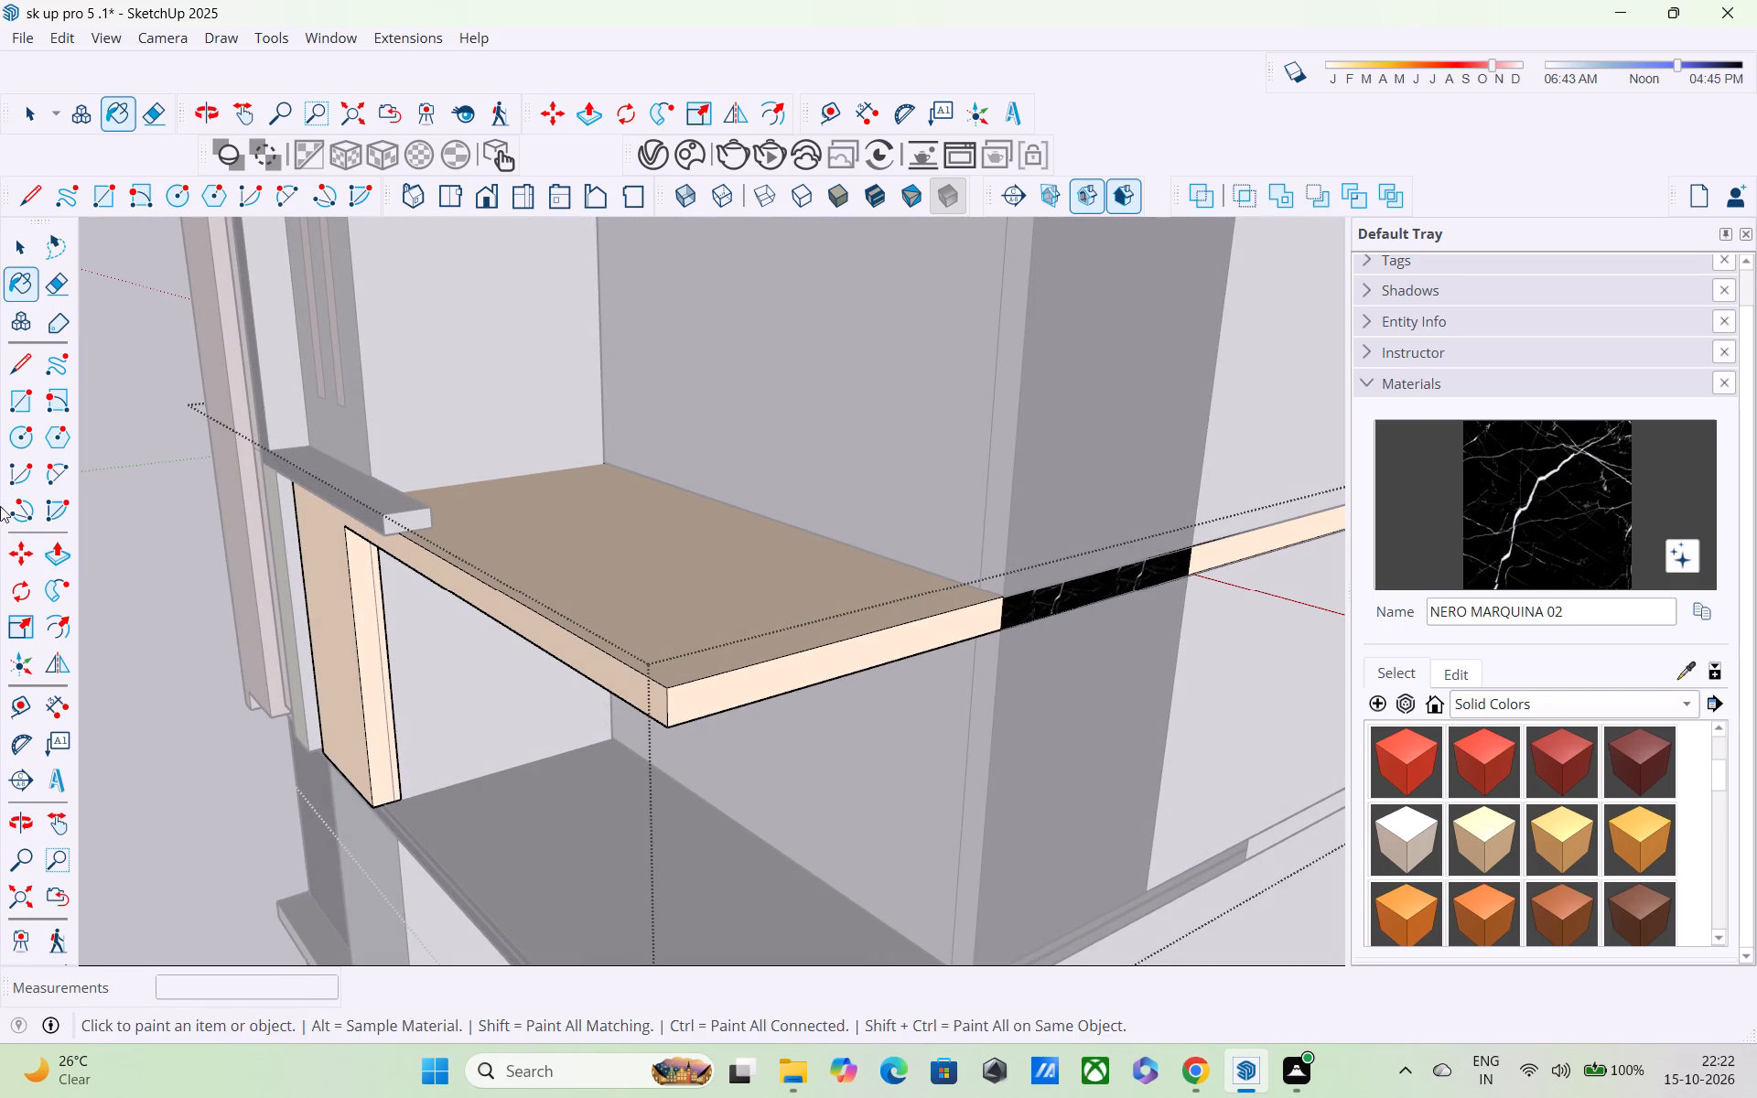
key("space")
left_click(135, 499)
Examine the continuous marble strip on the side wall and the adjoining front balconies from several angles.
scroll(149, 519, "down", 3)
middle_click_drag(275, 596, 261, 511)
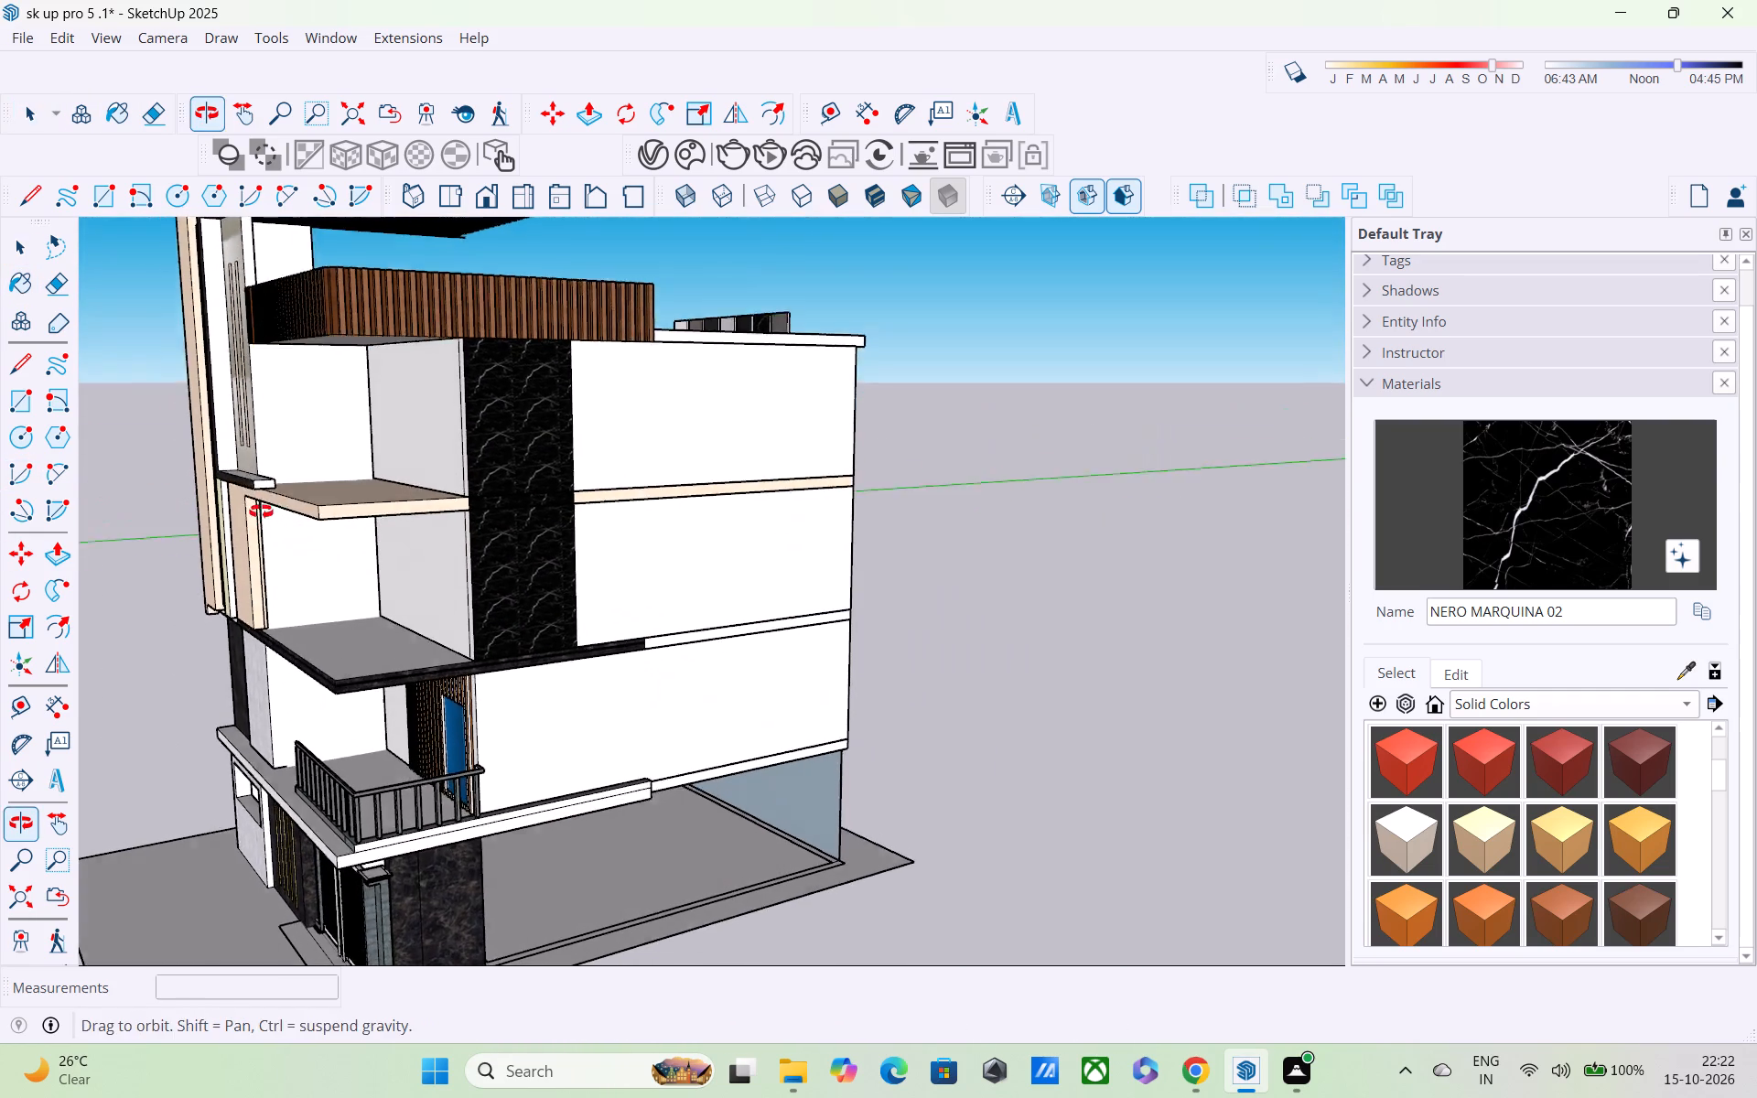
middle_click_drag(261, 511, 261, 511)
scroll(490, 540, "up", 4)
middle_click_drag(518, 513, 300, 513)
scroll(457, 475, "up", 3)
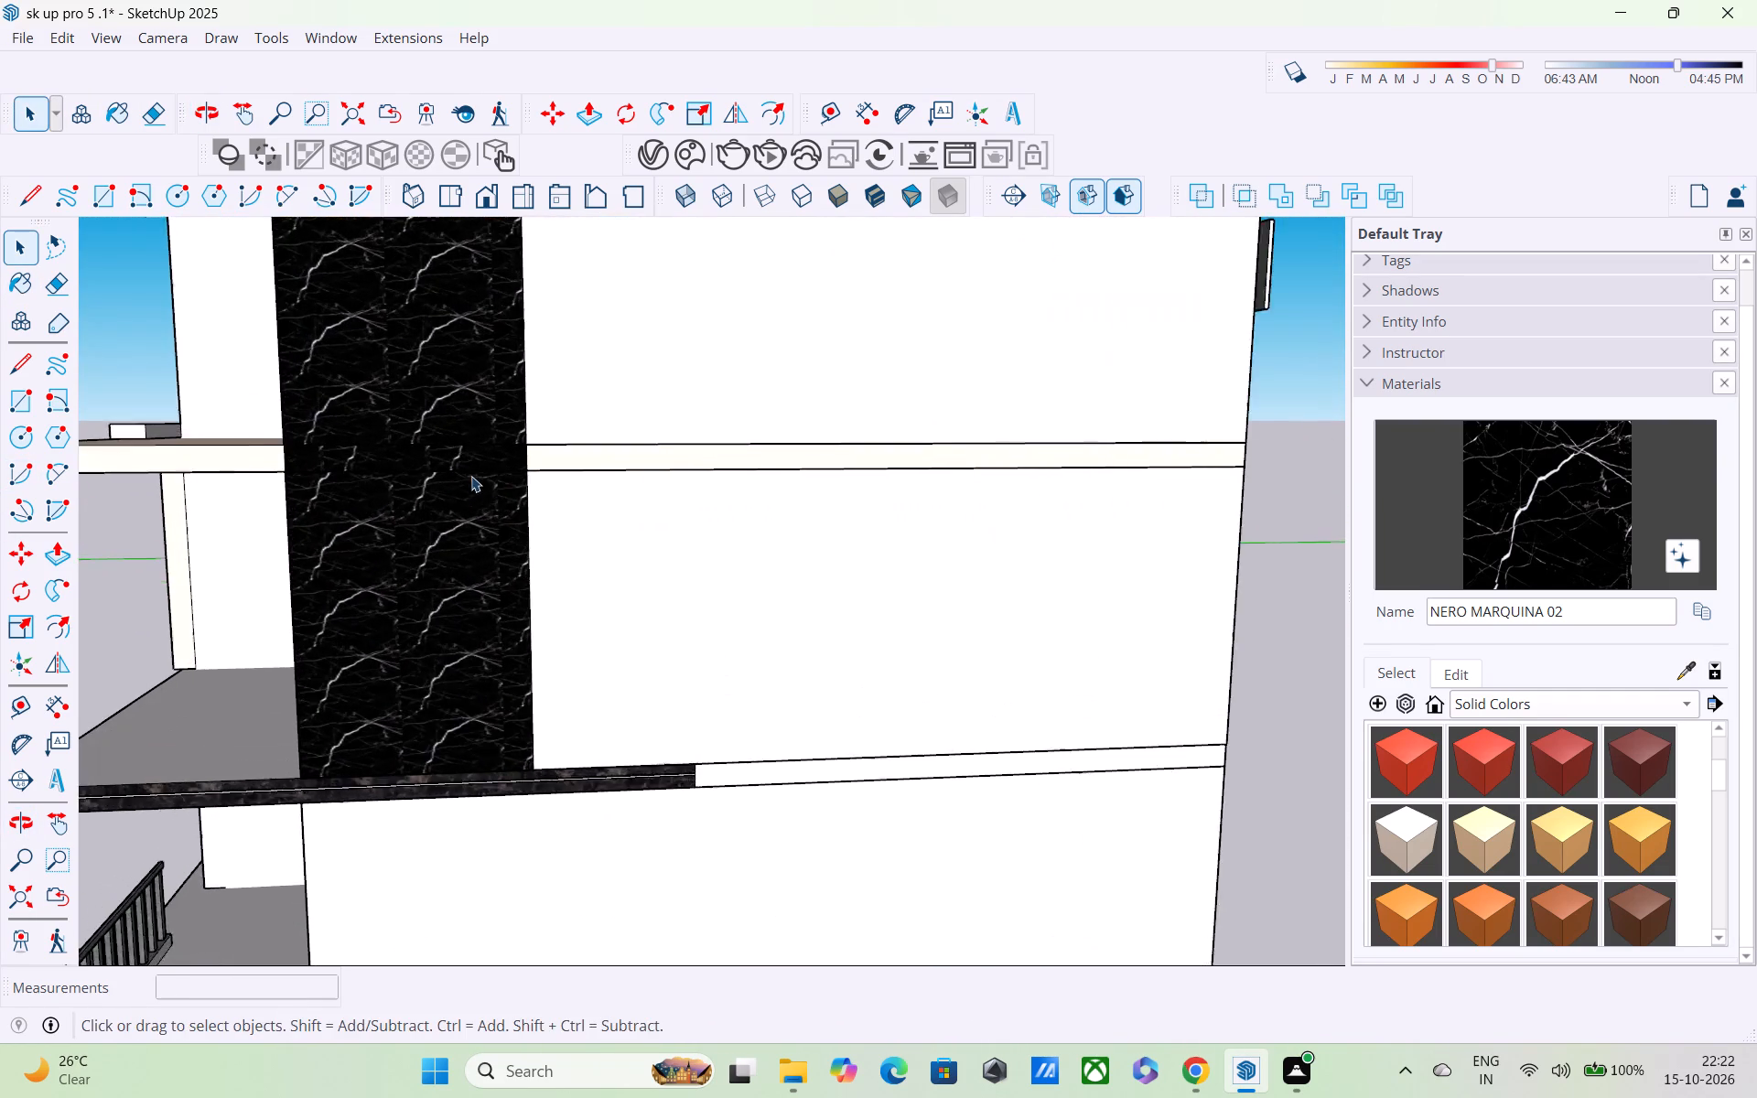
scroll(471, 476, "up", 2)
middle_click_drag(544, 490, 940, 483)
scroll(941, 483, "down", 5)
middle_click_drag(992, 525, 833, 531)
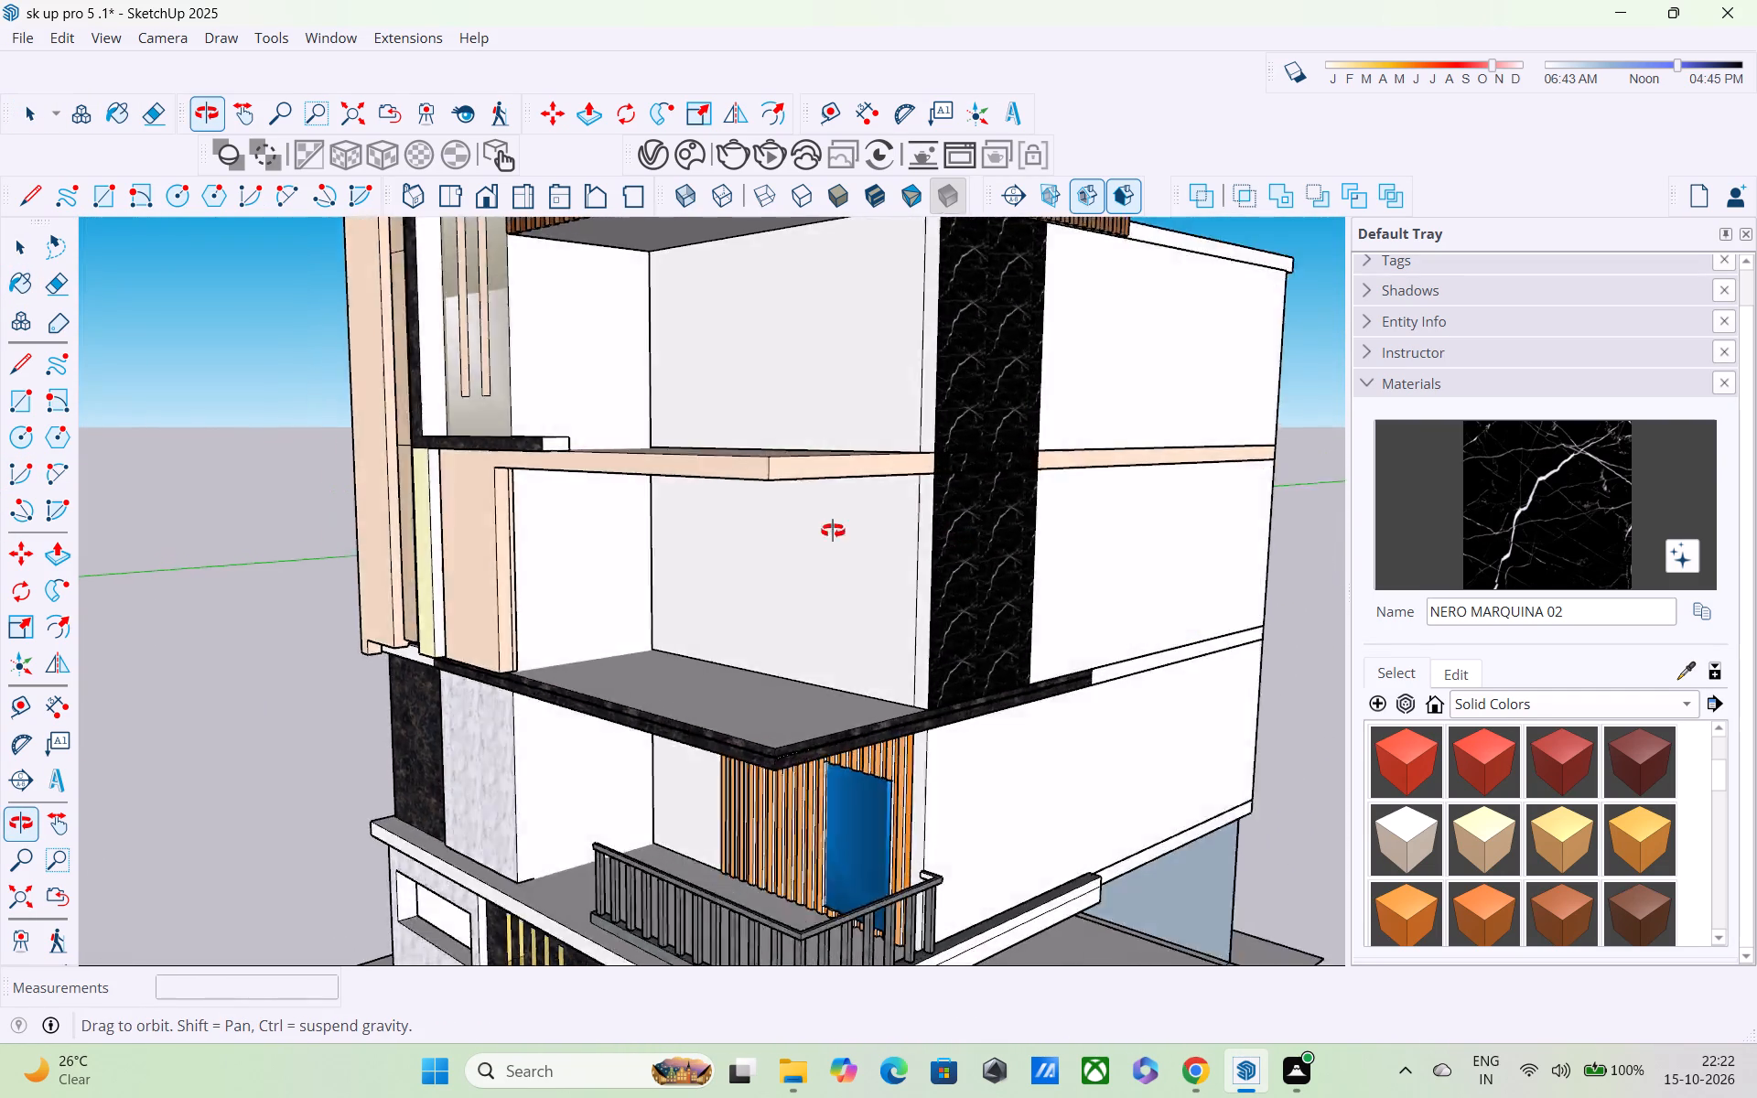
middle_click_drag(833, 531, 1145, 513)
scroll(1139, 518, "up", 1)
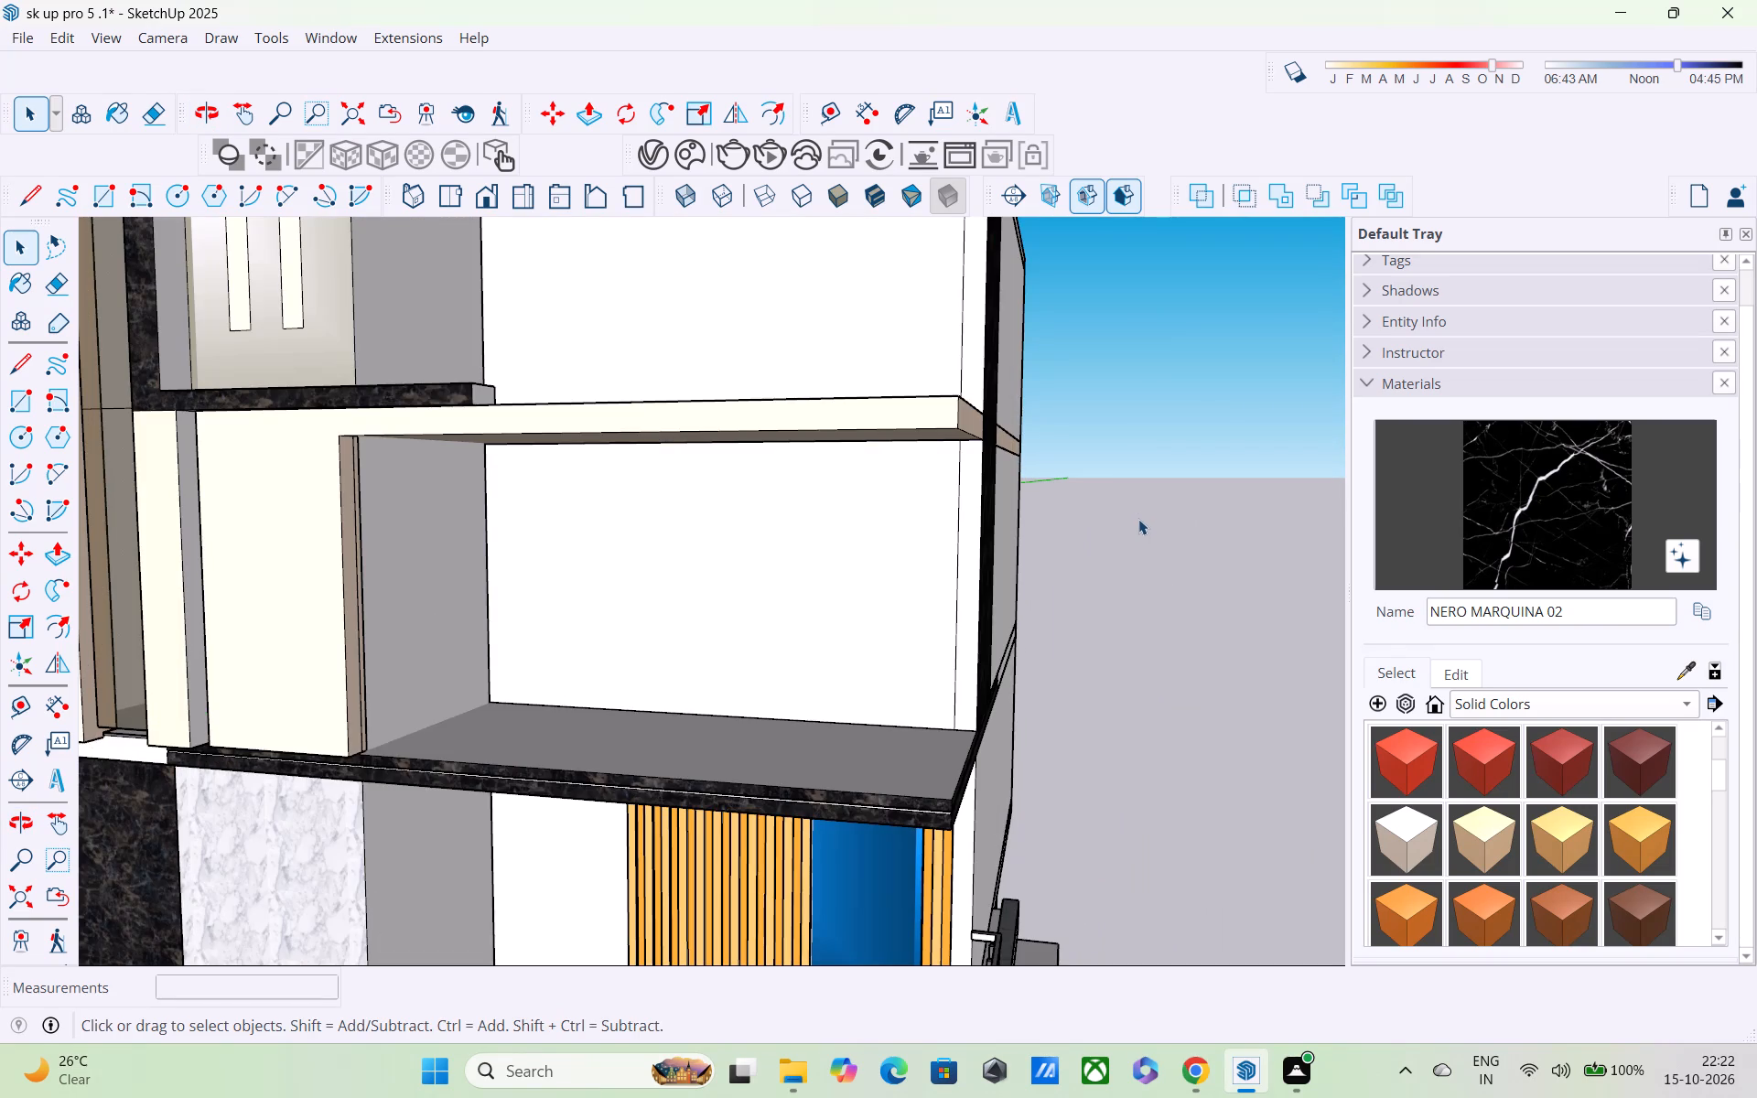
middle_click_drag(1140, 522, 1293, 597)
Sample Marble_07_1K from the front face of the upper-floor ledge and paint the ledge's top and the vertical frame's inner side with it.
left_click(1534, 465)
scroll(985, 410, "up", 2)
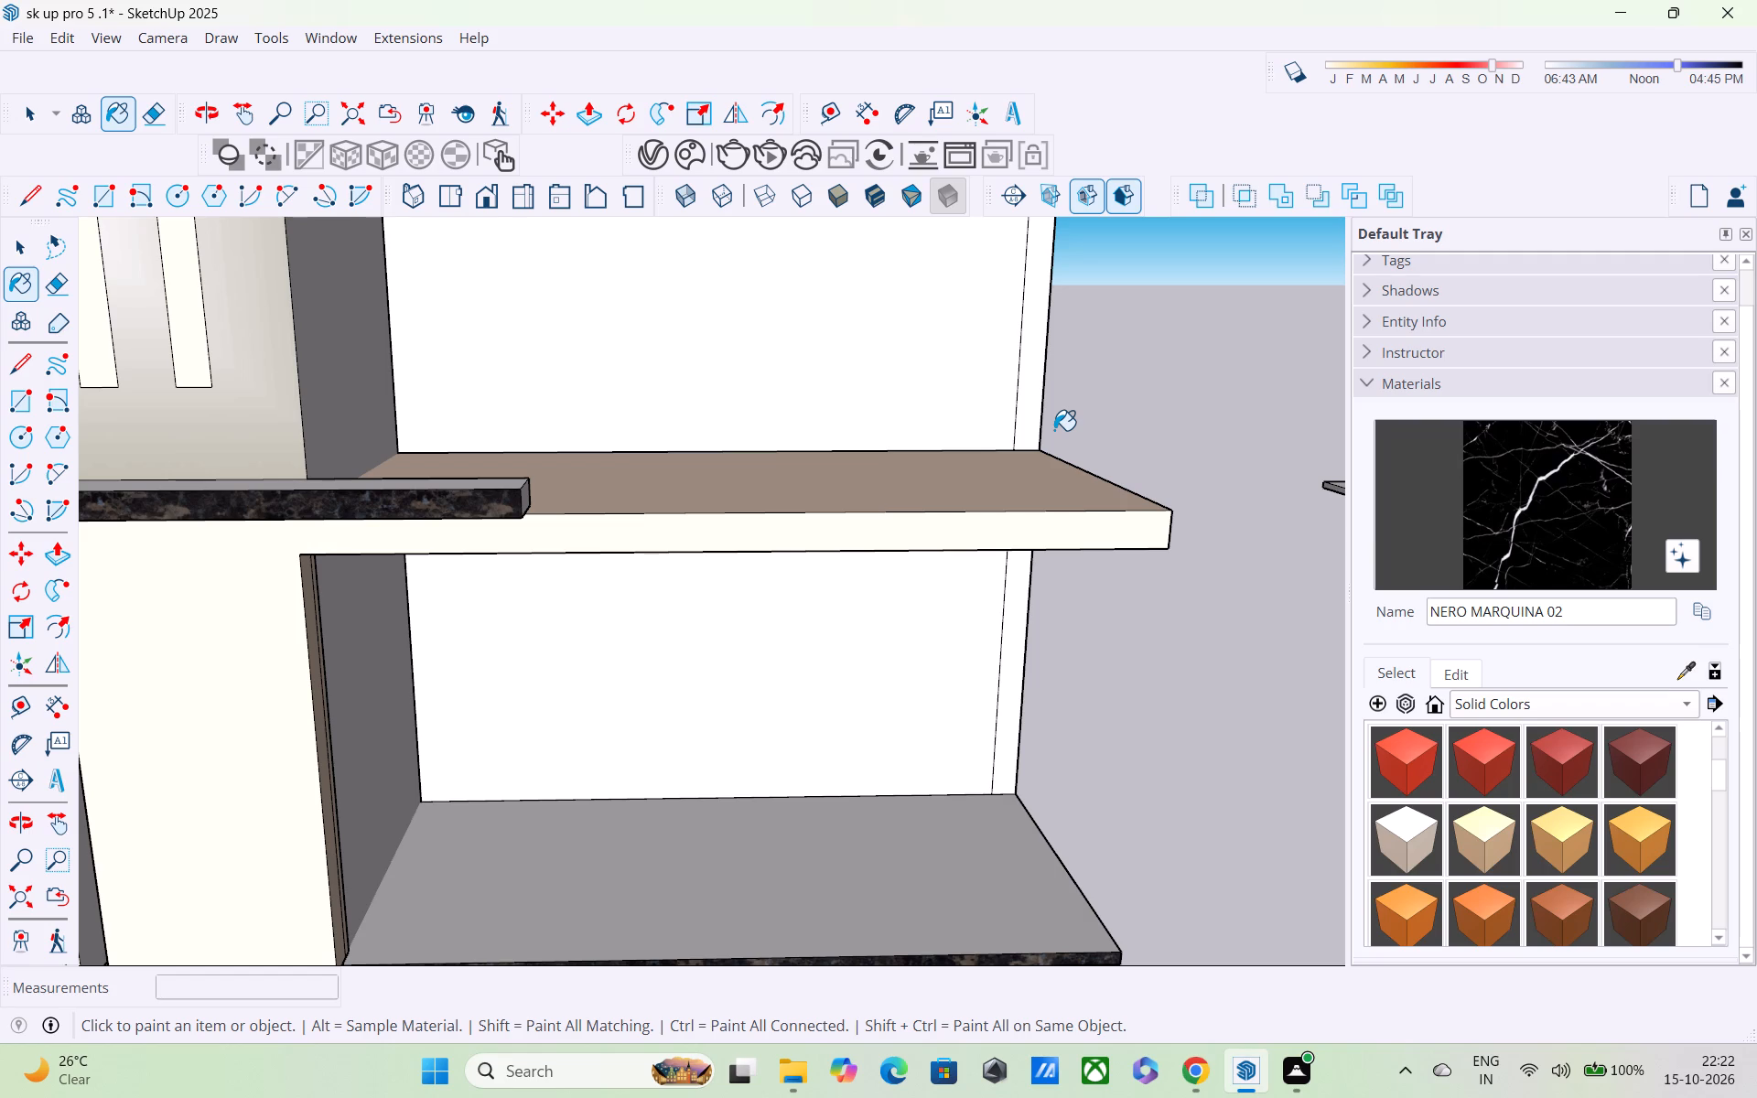
middle_click_drag(923, 499, 948, 612)
scroll(948, 612, "down", 1)
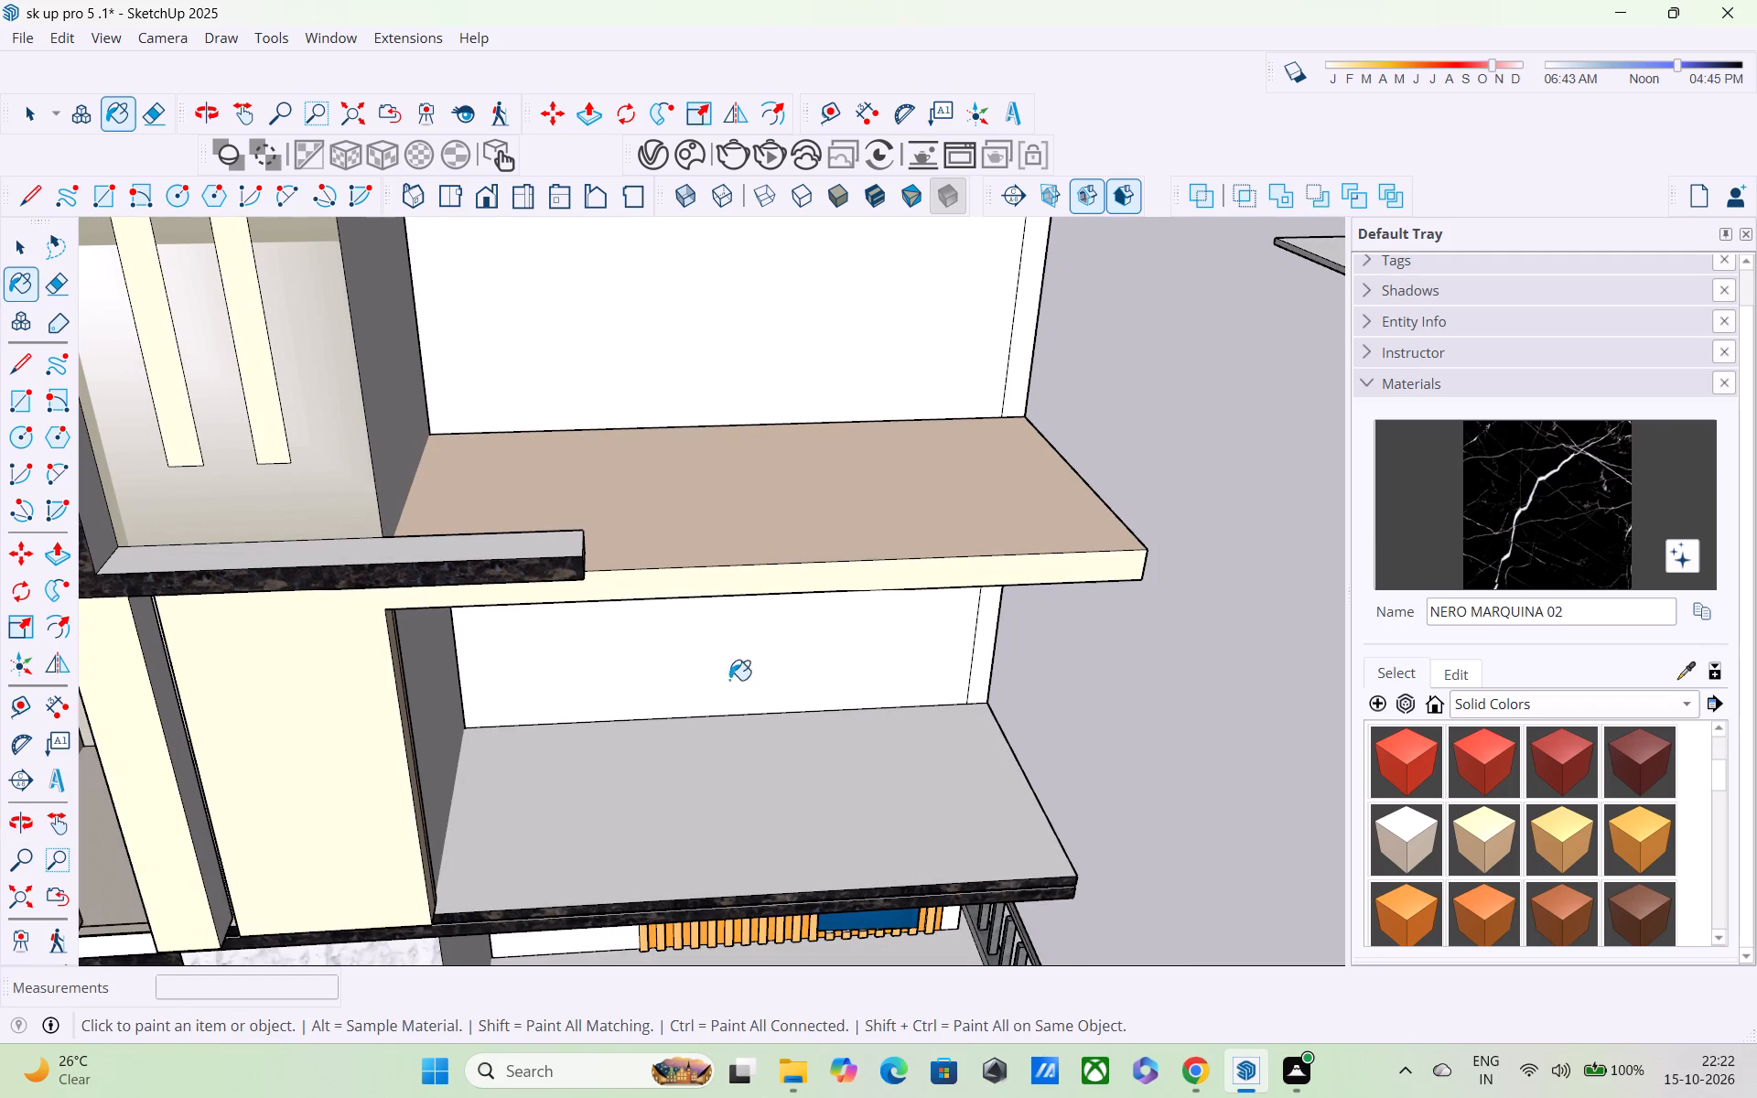
key("space")
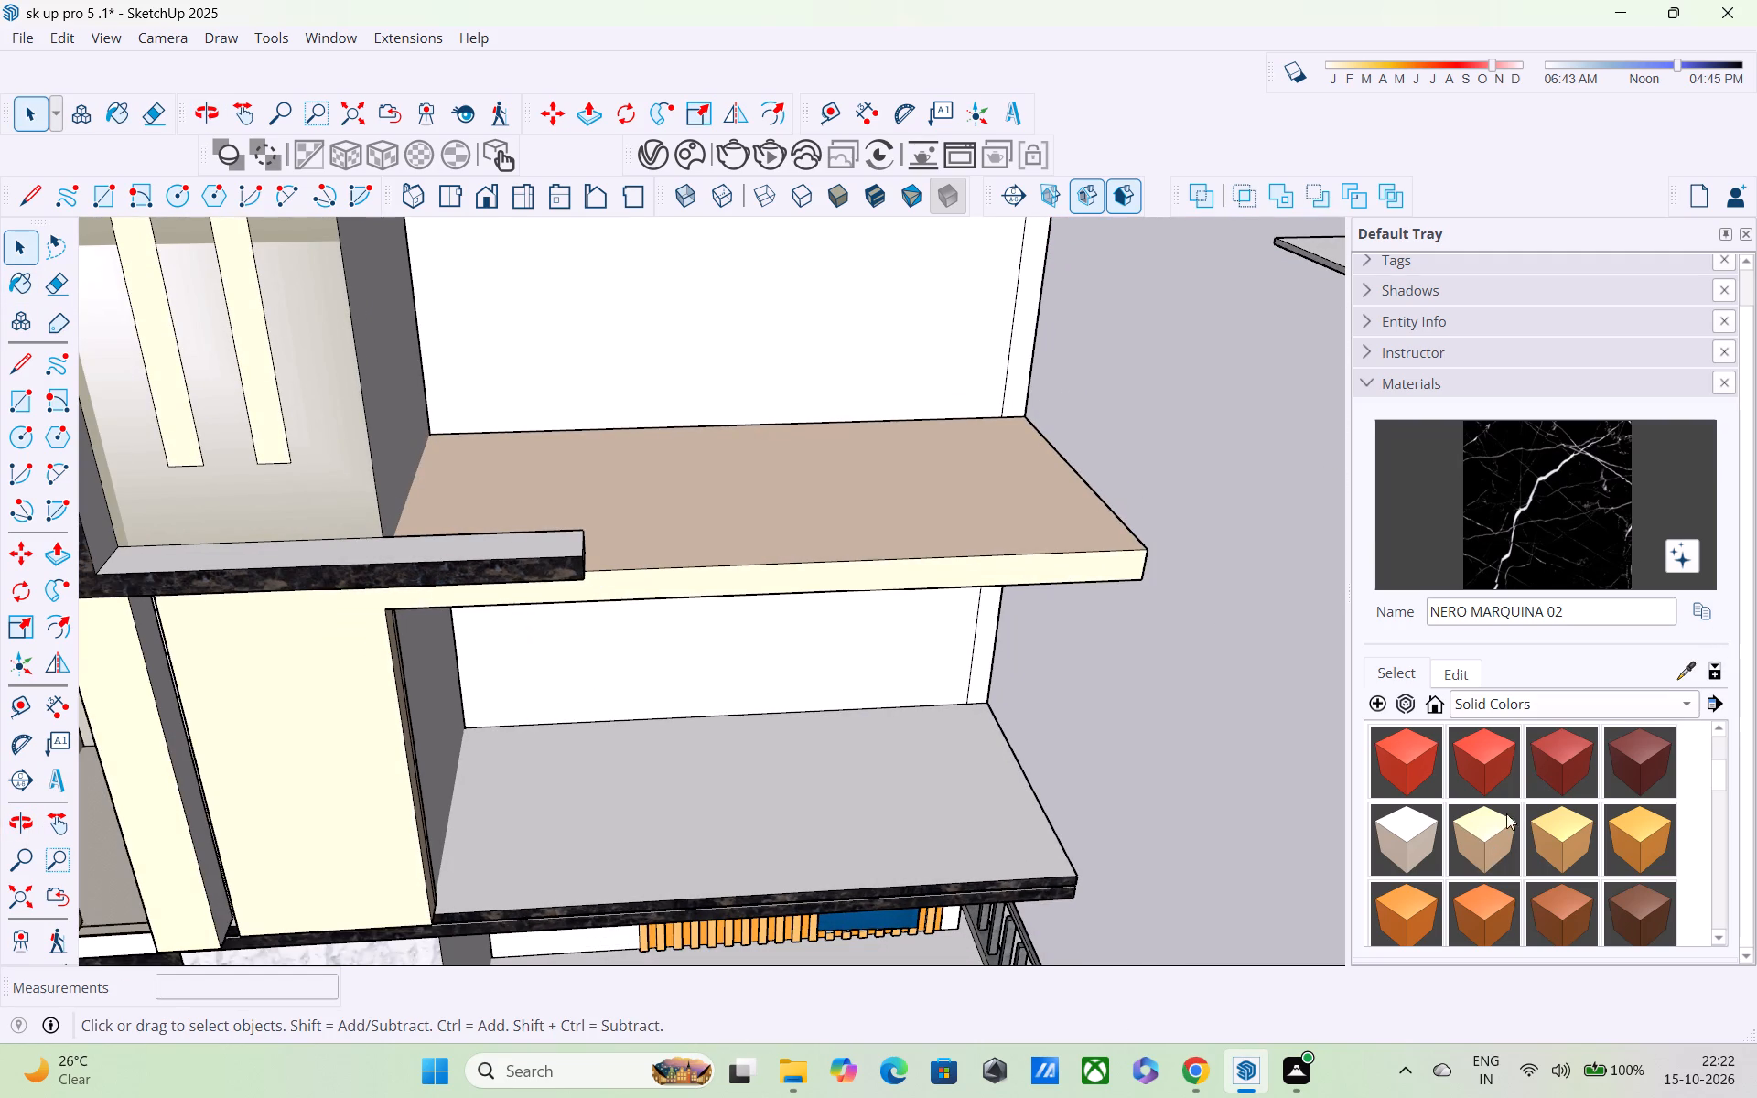
left_click(1684, 665)
middle_click_drag(1539, 700, 1756, 733, "shift")
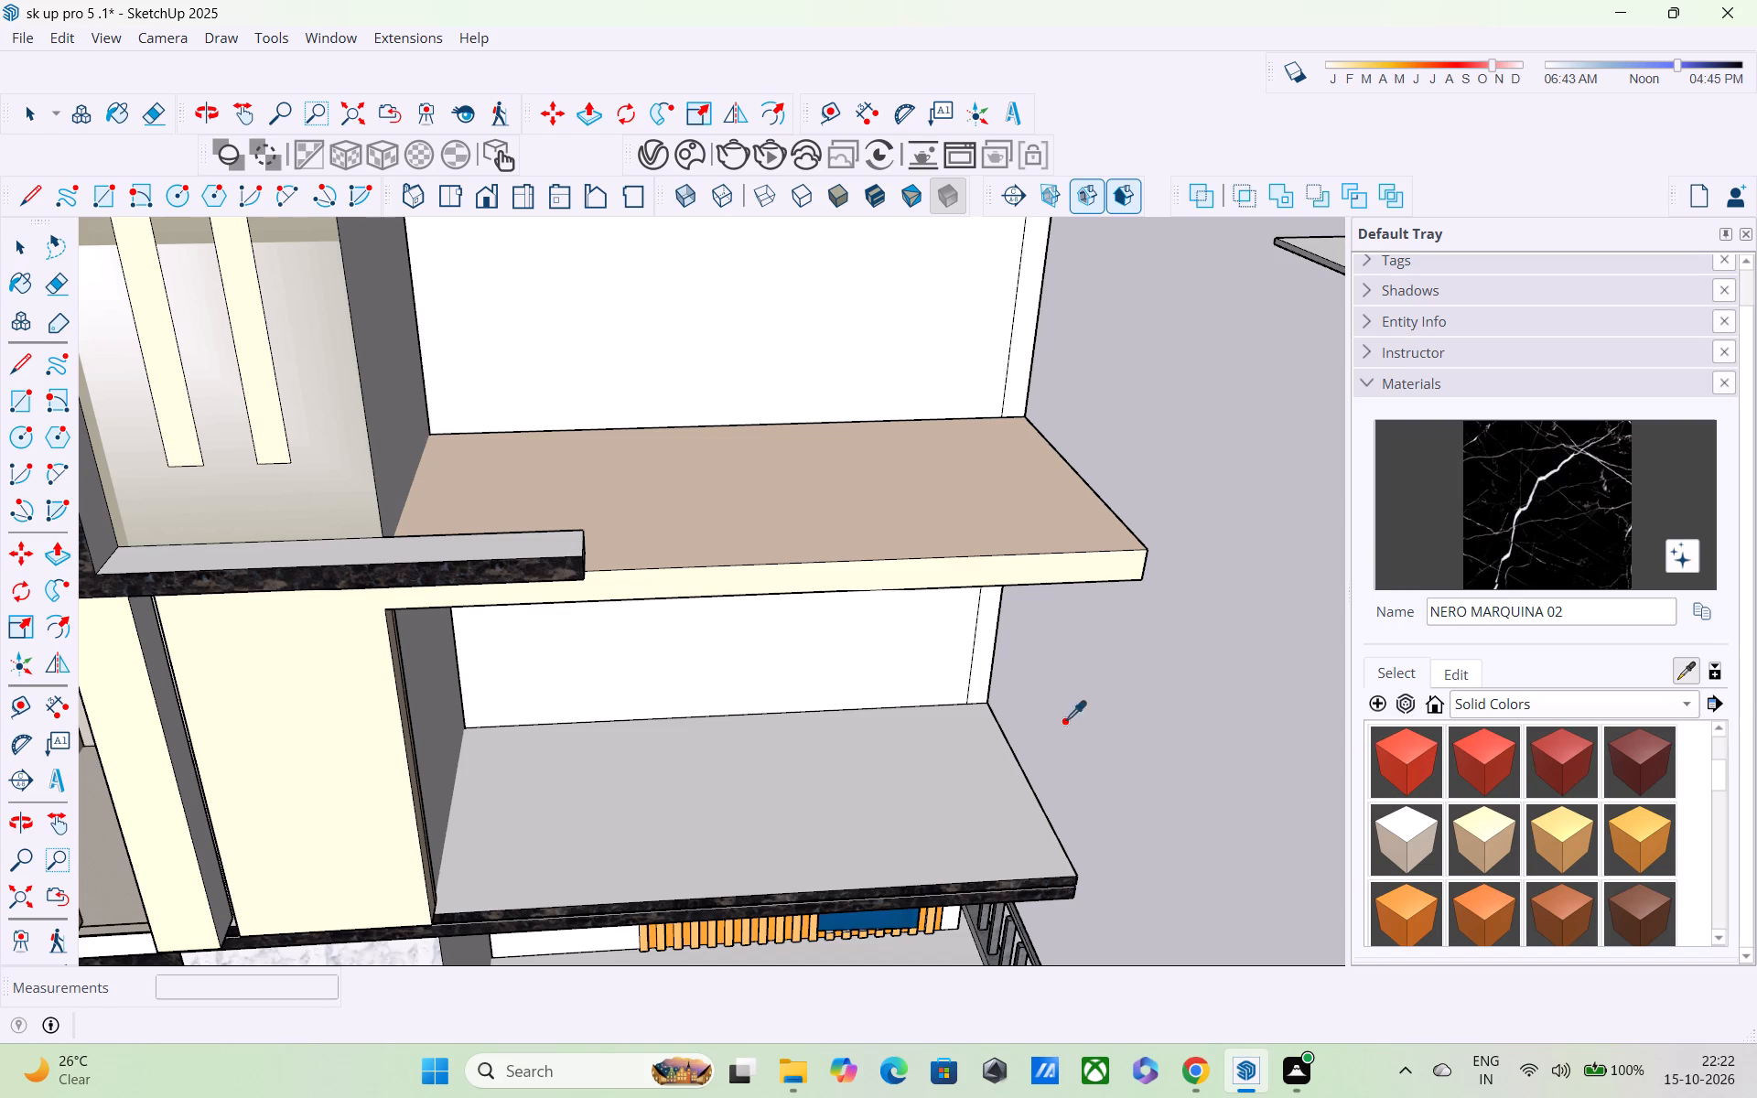
left_click(490, 567)
left_click(487, 554)
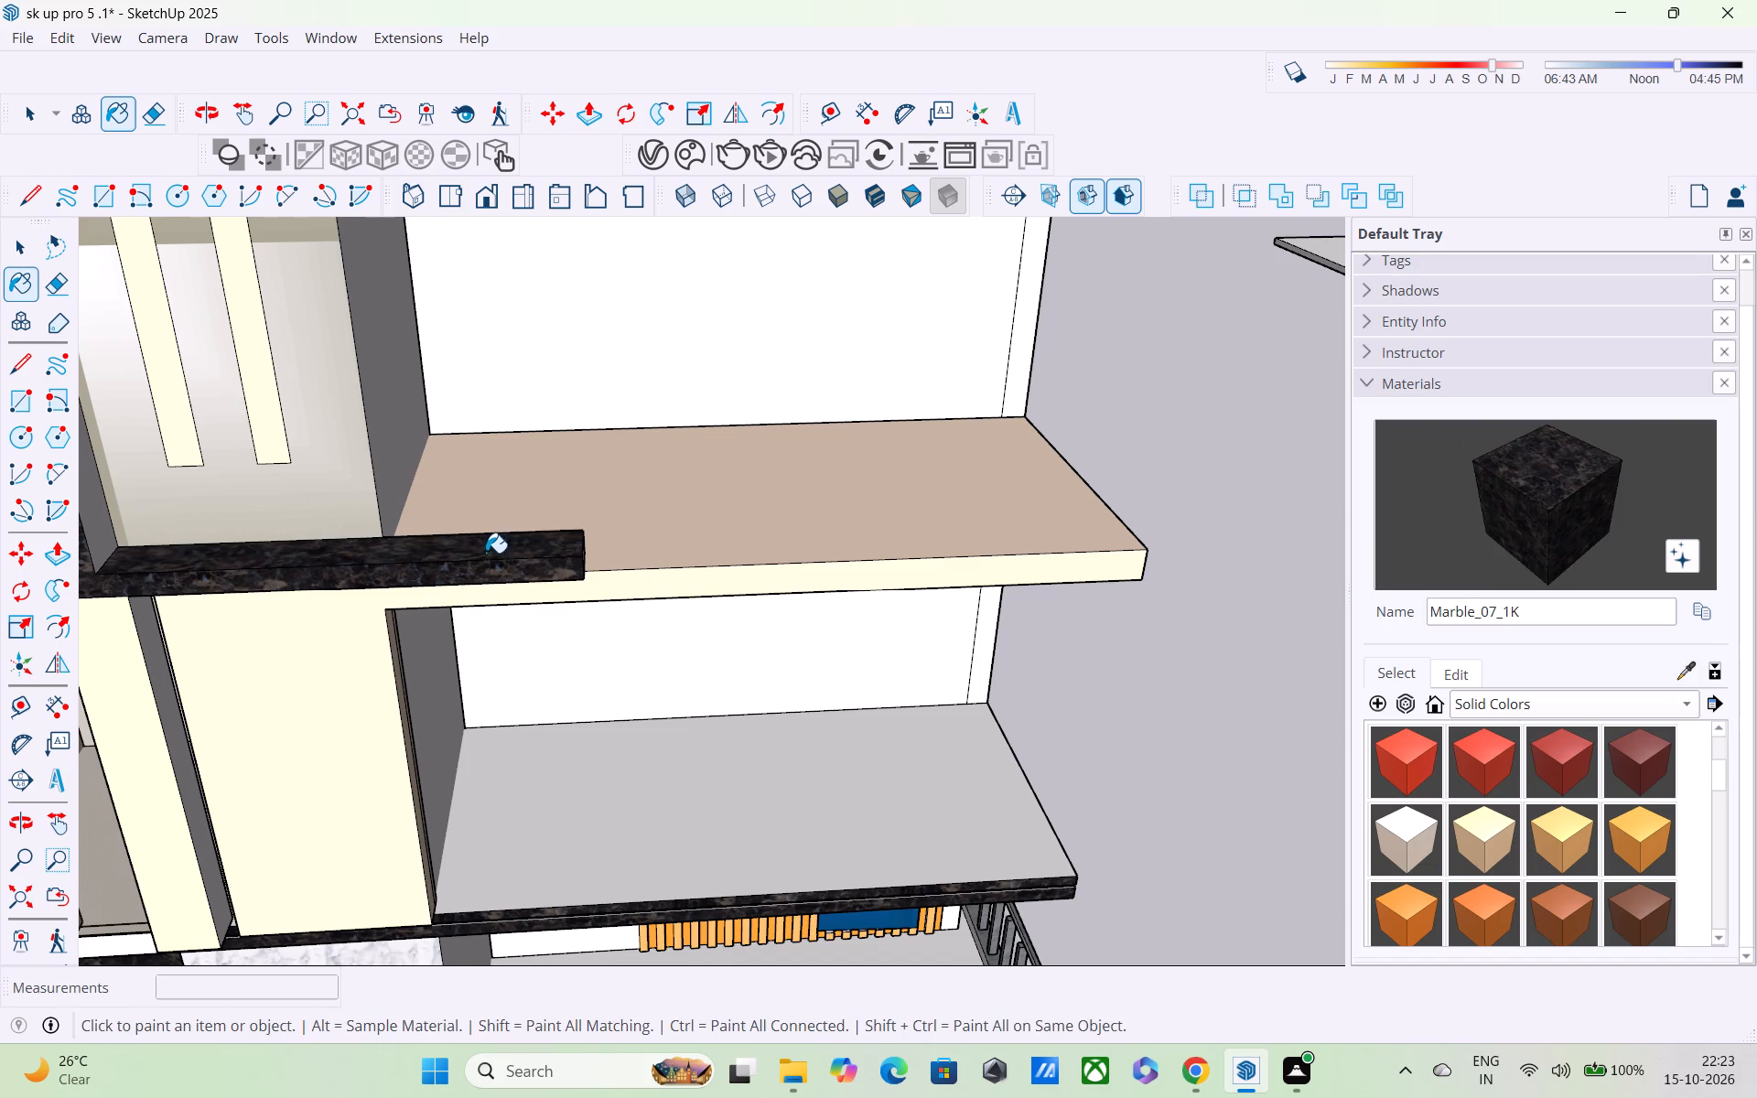
scroll(486, 553, "down", 2)
left_click(158, 508)
Examine the black marble frame, slab edges, balconies and ceilings of the front facade from above, below and the side.
middle_click_drag(227, 565, 434, 724, "shift")
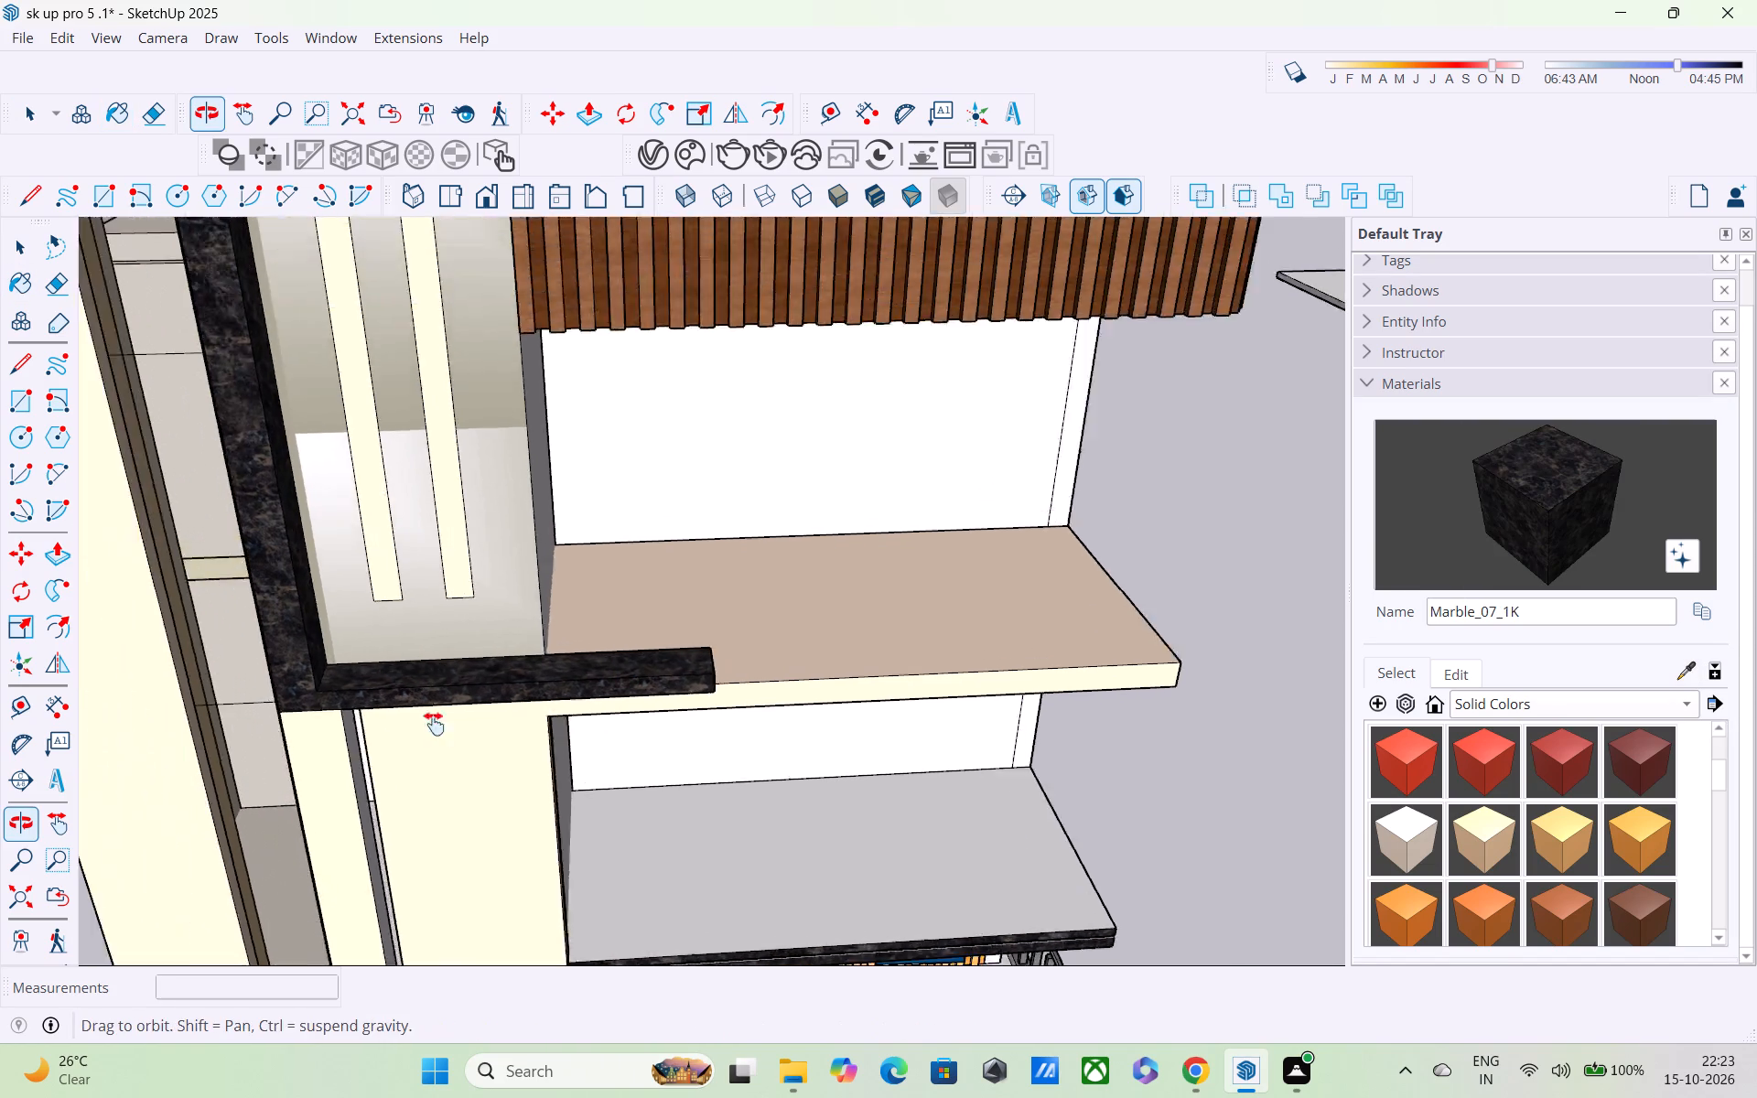
middle_click_drag(434, 724, 648, 877, "shift")
middle_click_drag(599, 582, 310, 608)
scroll(327, 571, "down", 5)
middle_click_drag(490, 637, 530, 542, "shift")
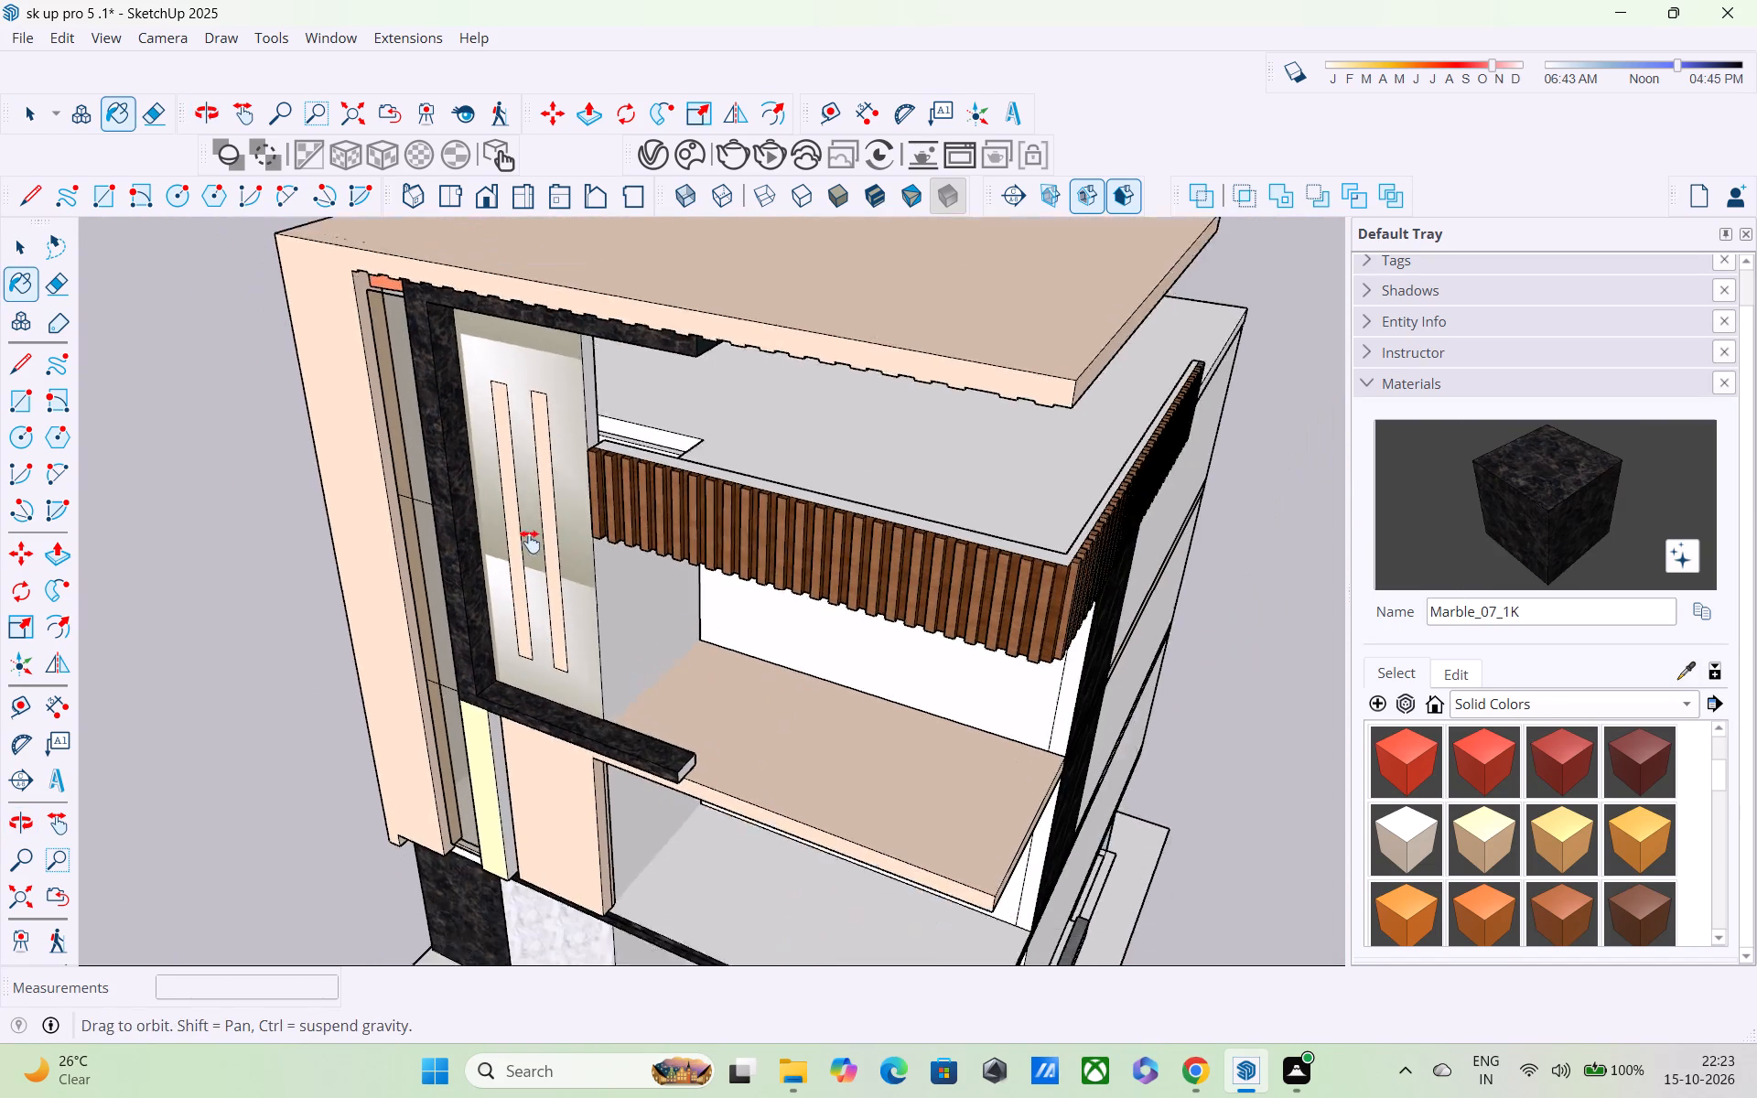
middle_click_drag(530, 542, 555, 404, "shift")
scroll(564, 415, "down", 1, "shift")
middle_click_drag(582, 462, 633, 723, "shift")
middle_click_drag(712, 425, 749, 180)
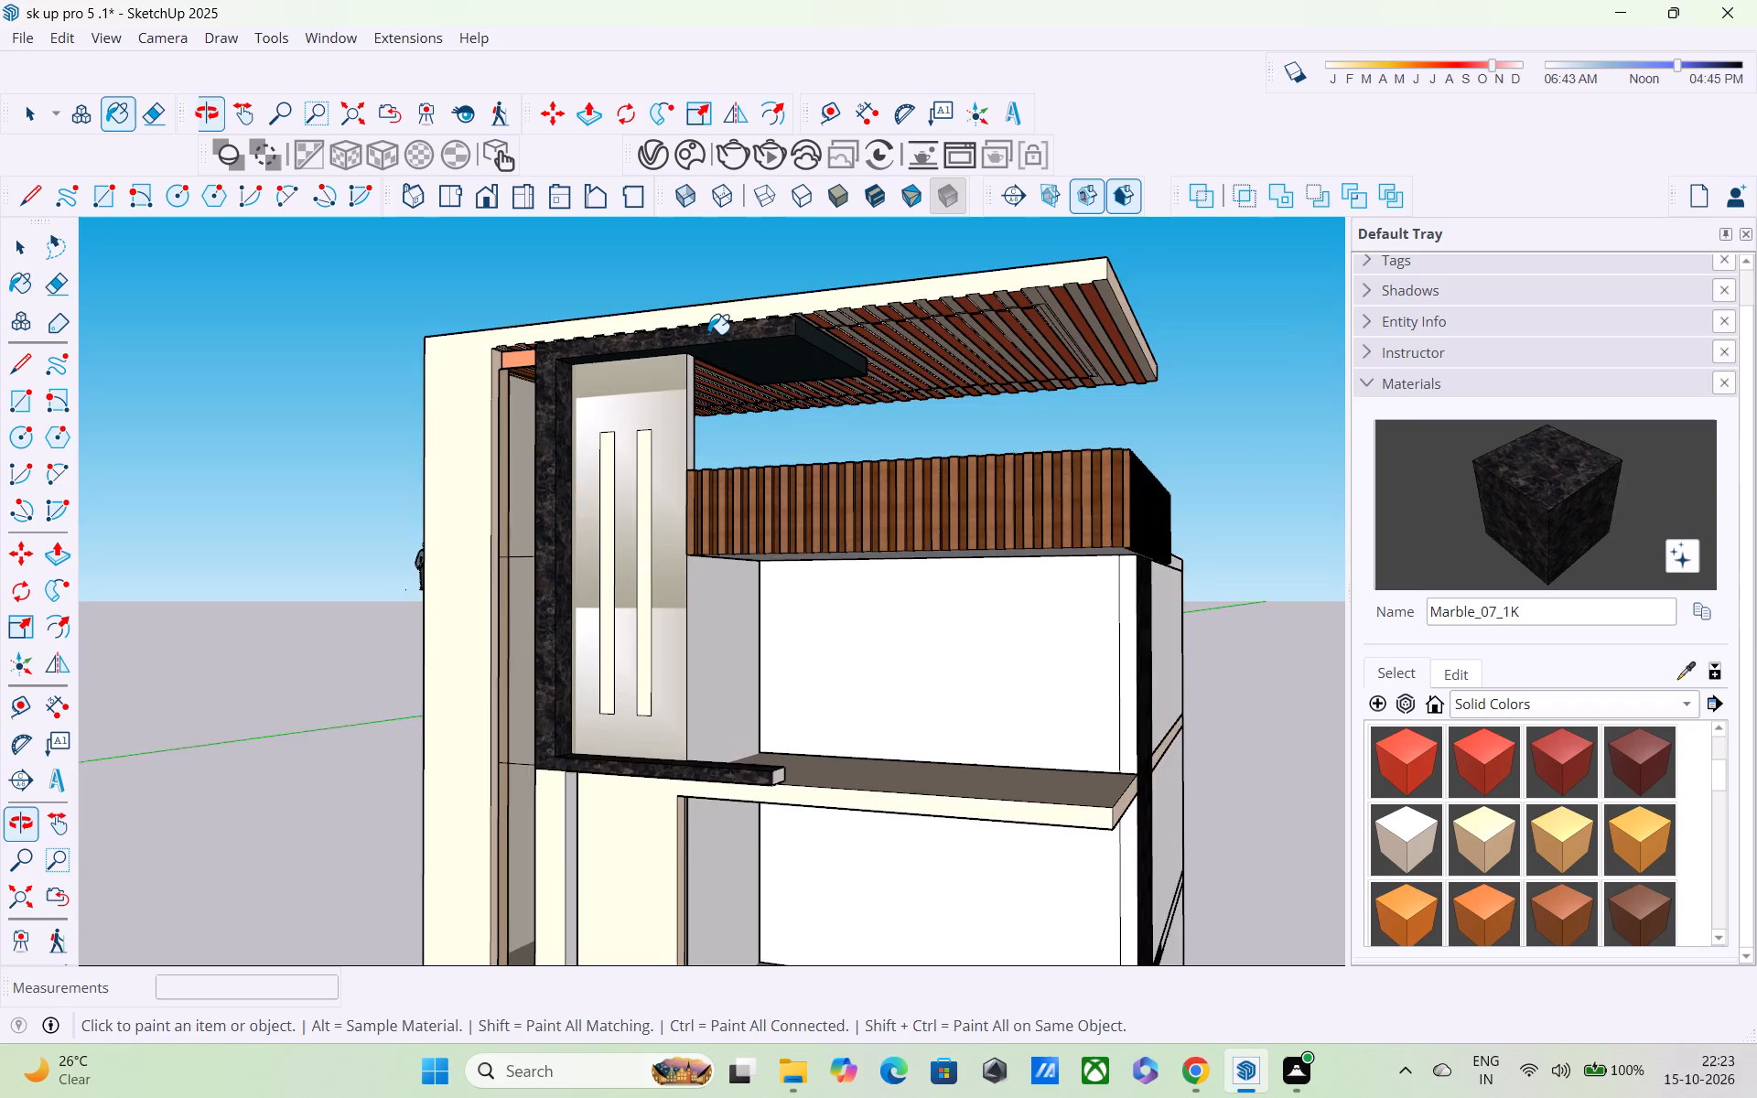
scroll(708, 334, "up", 1)
scroll(708, 346, "down", 3)
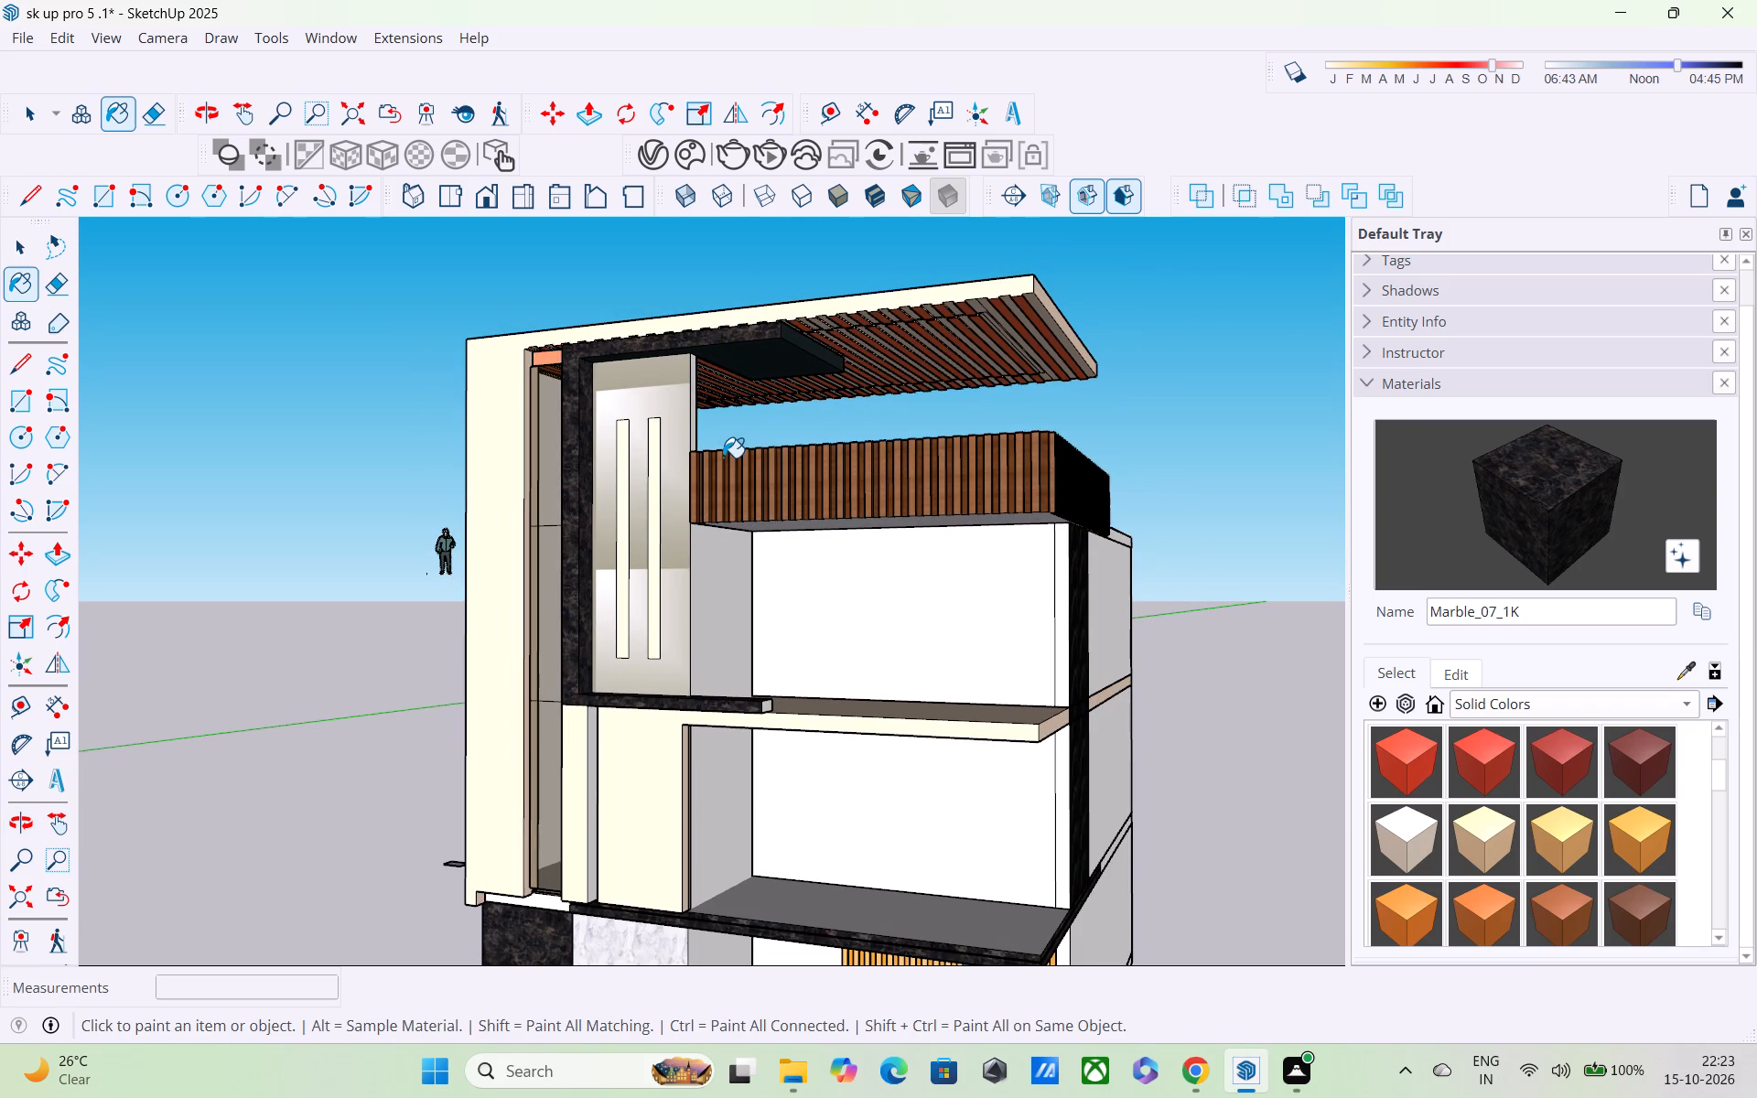
scroll(723, 457, "up", 1)
scroll(723, 423, "down", 1)
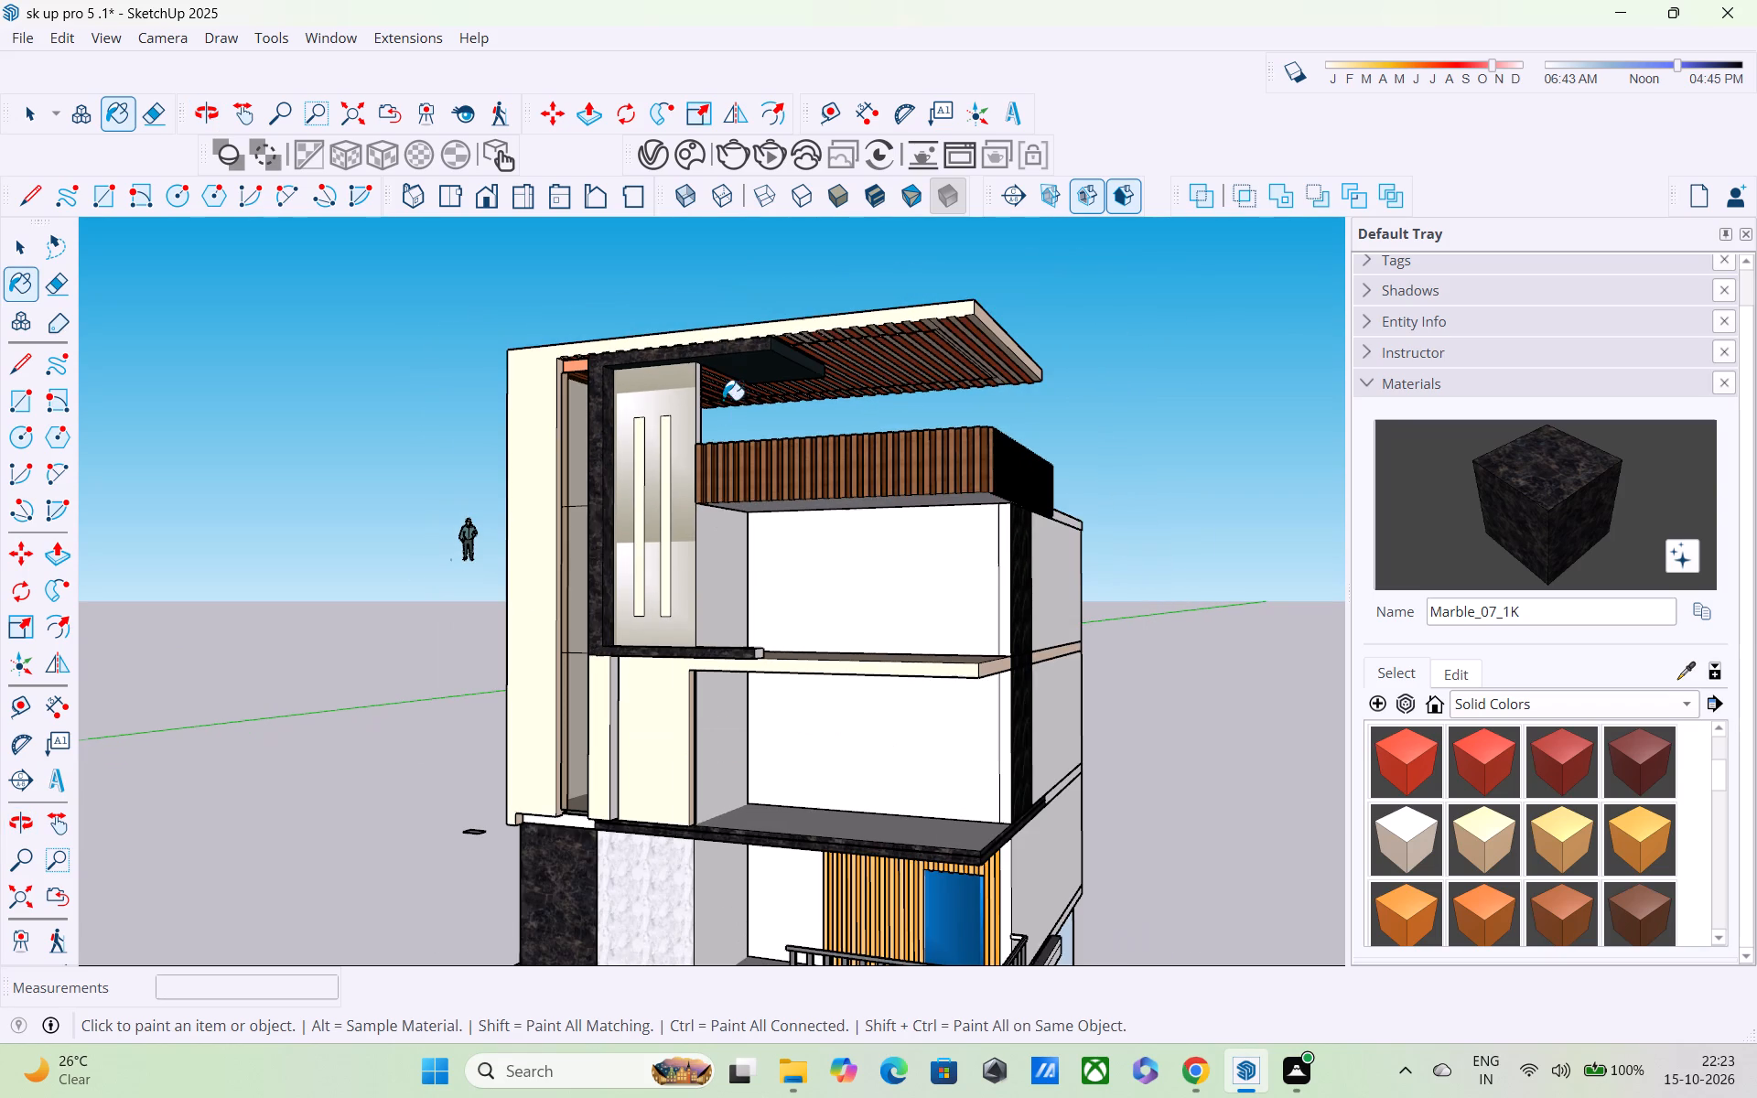
middle_click_drag(802, 625, 829, 419)
middle_click_drag(833, 511, 836, 416)
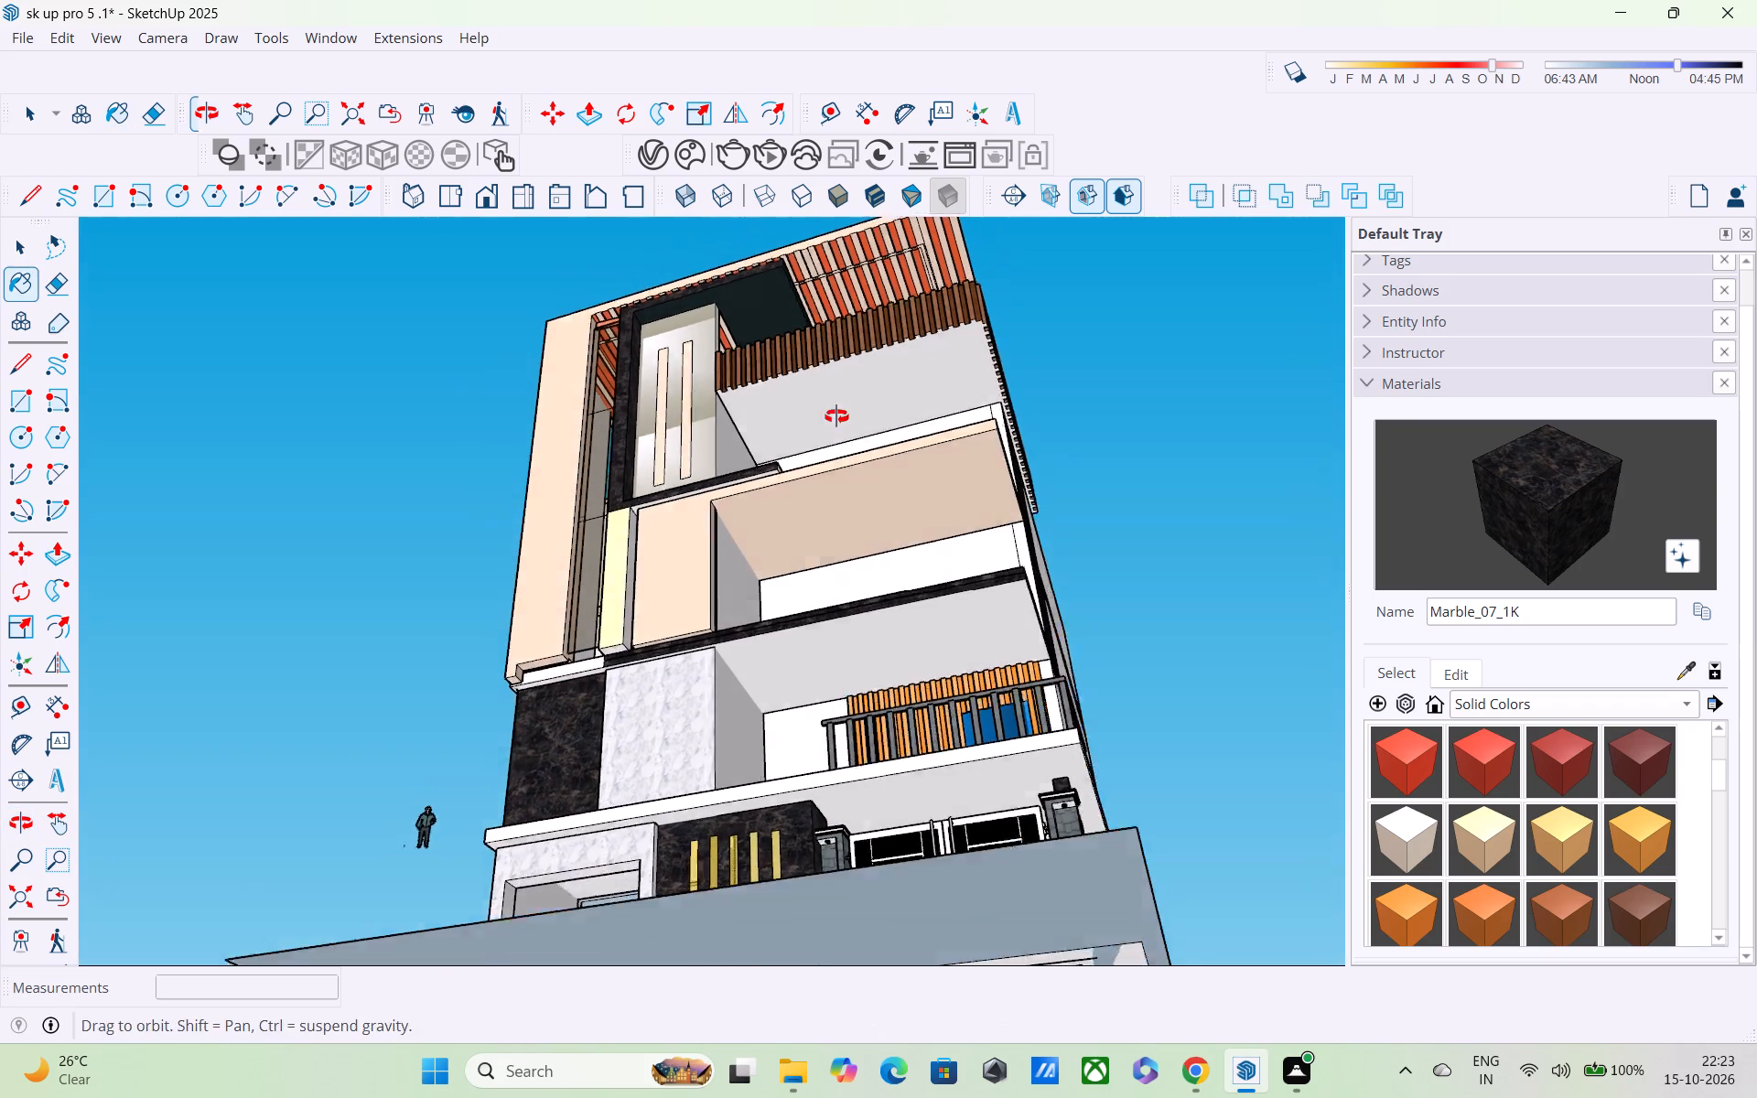
middle_click_drag(836, 416, 836, 406)
scroll(838, 471, "up", 4)
middle_click_drag(647, 555, 535, 693)
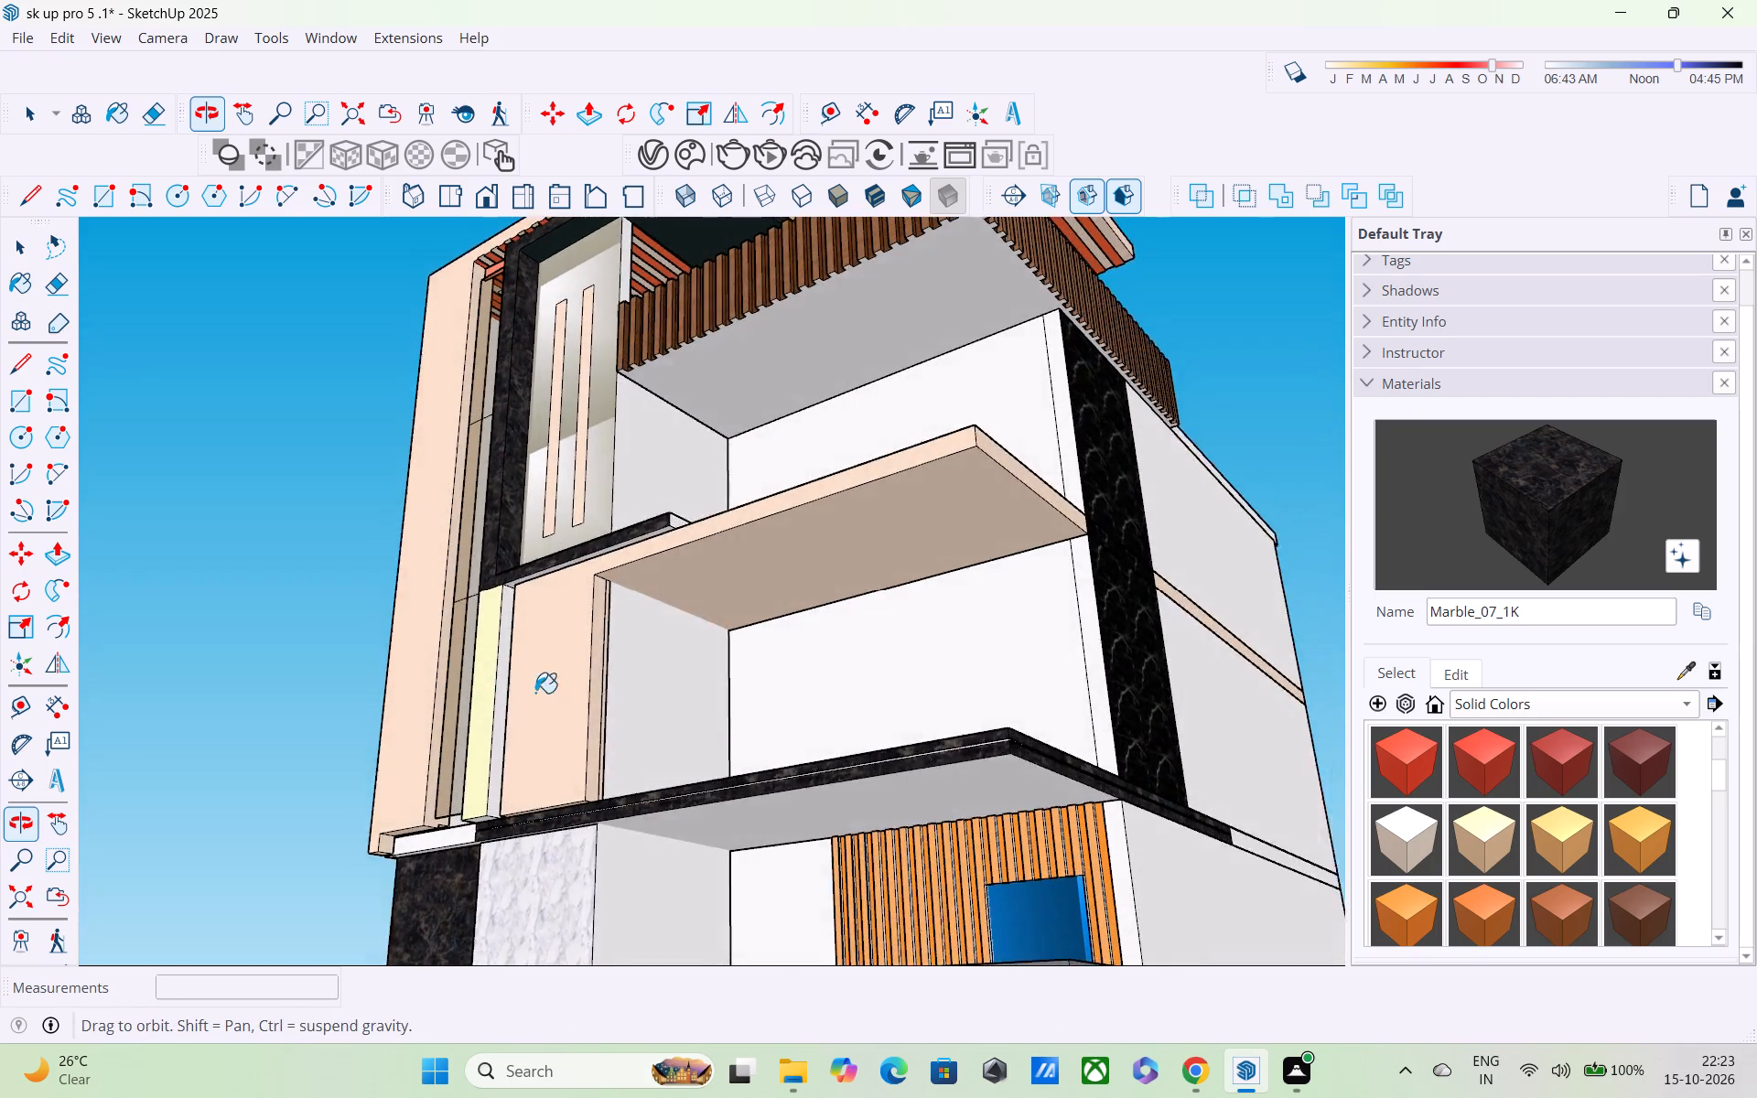
middle_click_drag(535, 693, 522, 693)
middle_click_drag(723, 681, 566, 802)
scroll(686, 779, "up", 3)
middle_click_drag(686, 779, 609, 845)
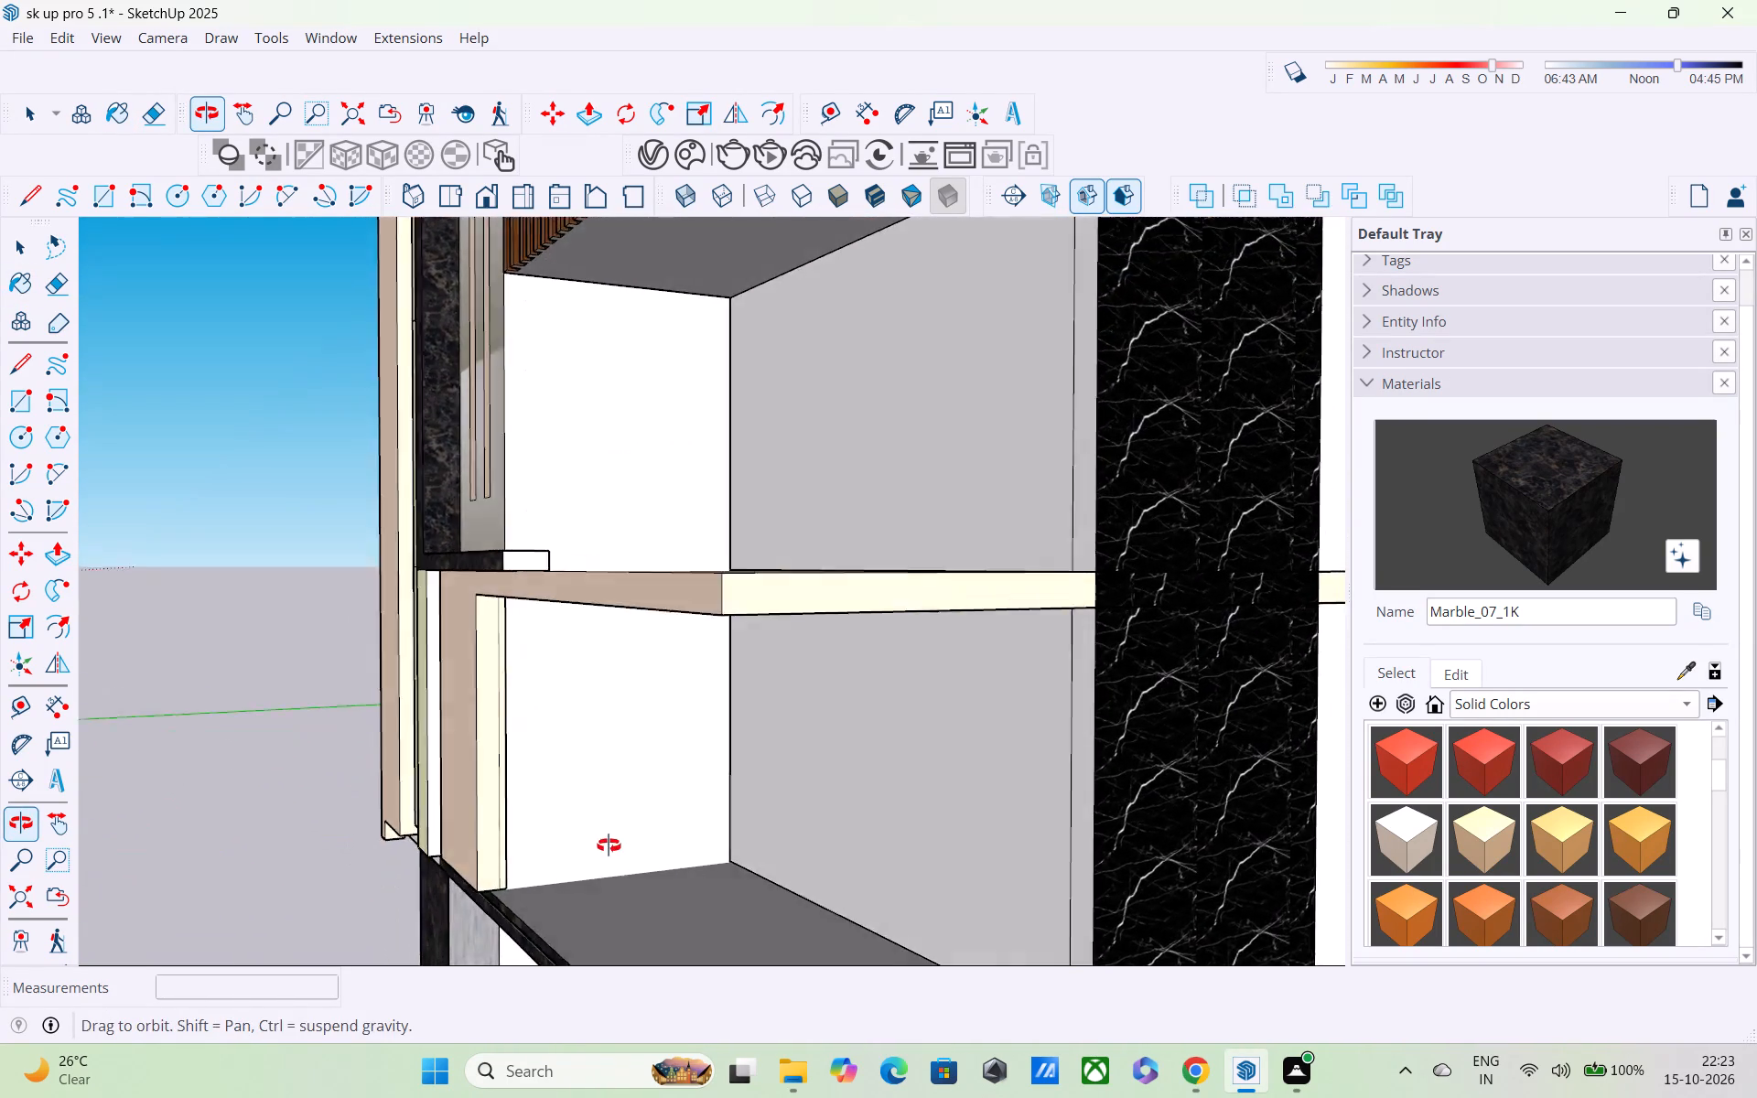
middle_click_drag(609, 845, 578, 853)
scroll(571, 843, "down", 3)
middle_click_drag(571, 842, 836, 640)
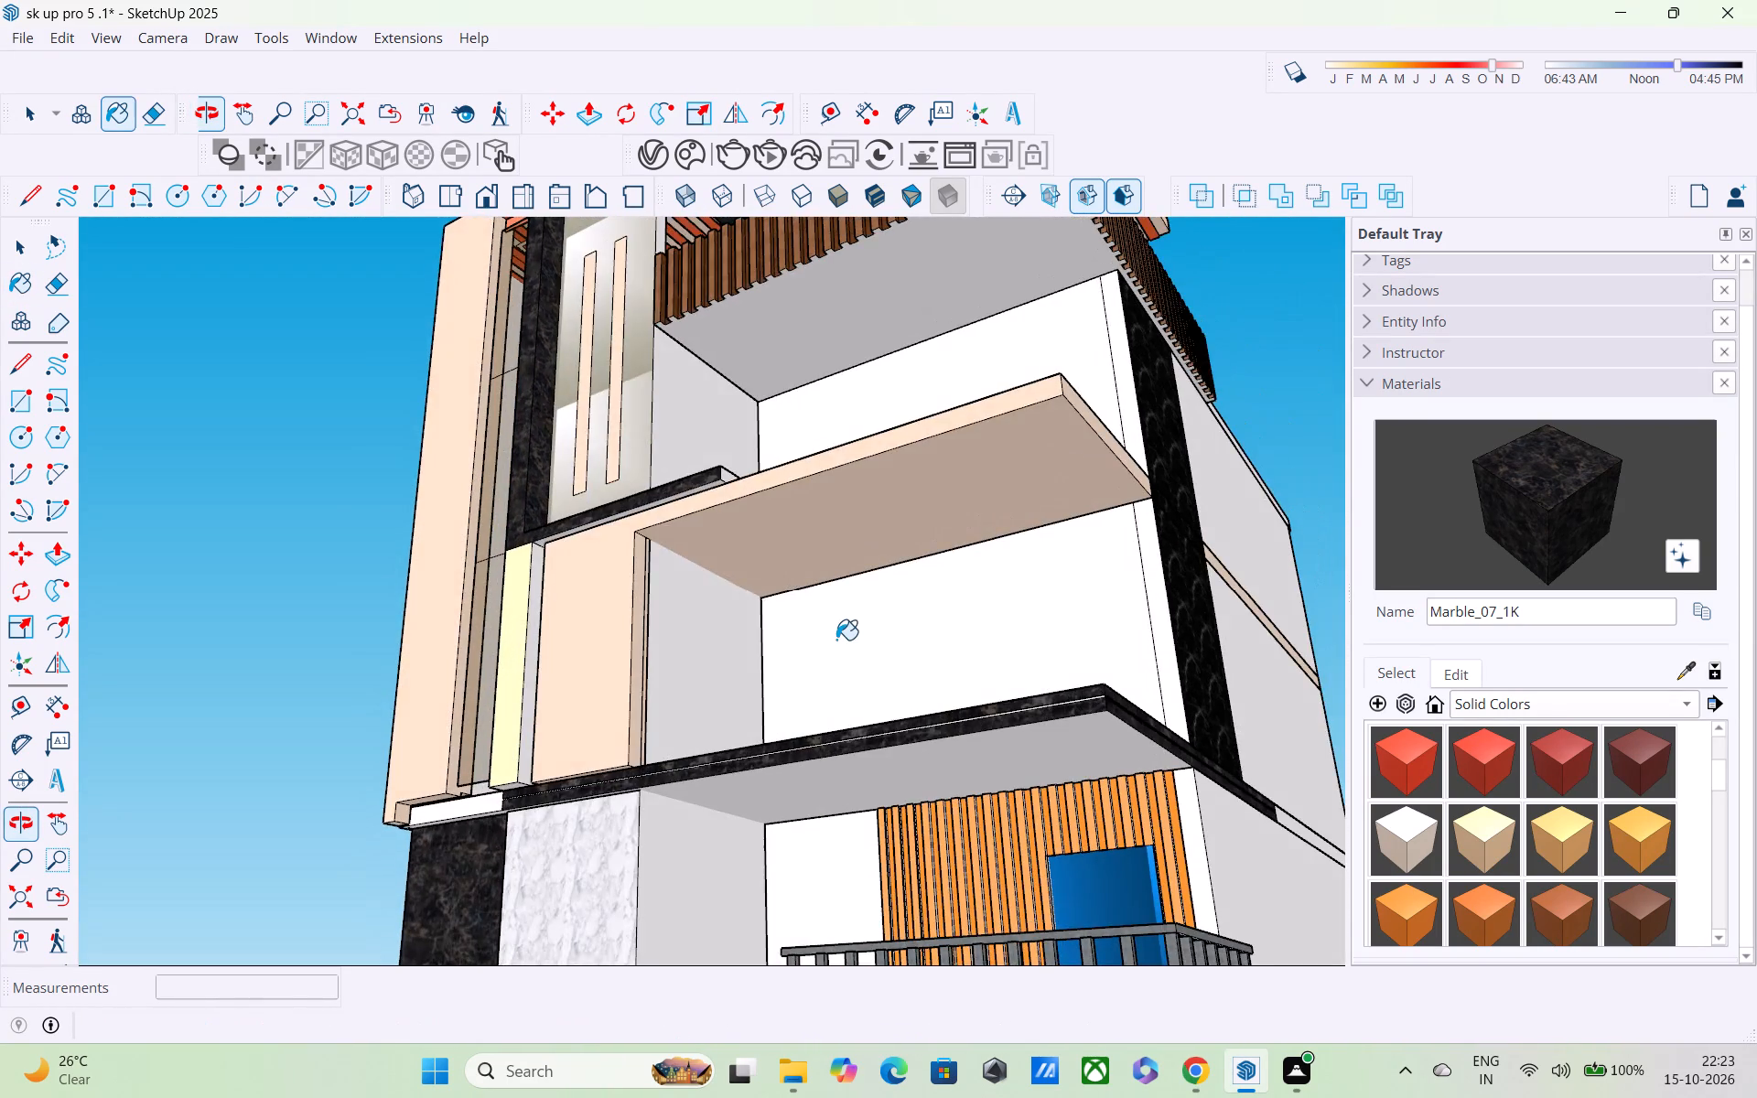
scroll(836, 640, "down", 4)
middle_click_drag(836, 640, 980, 676)
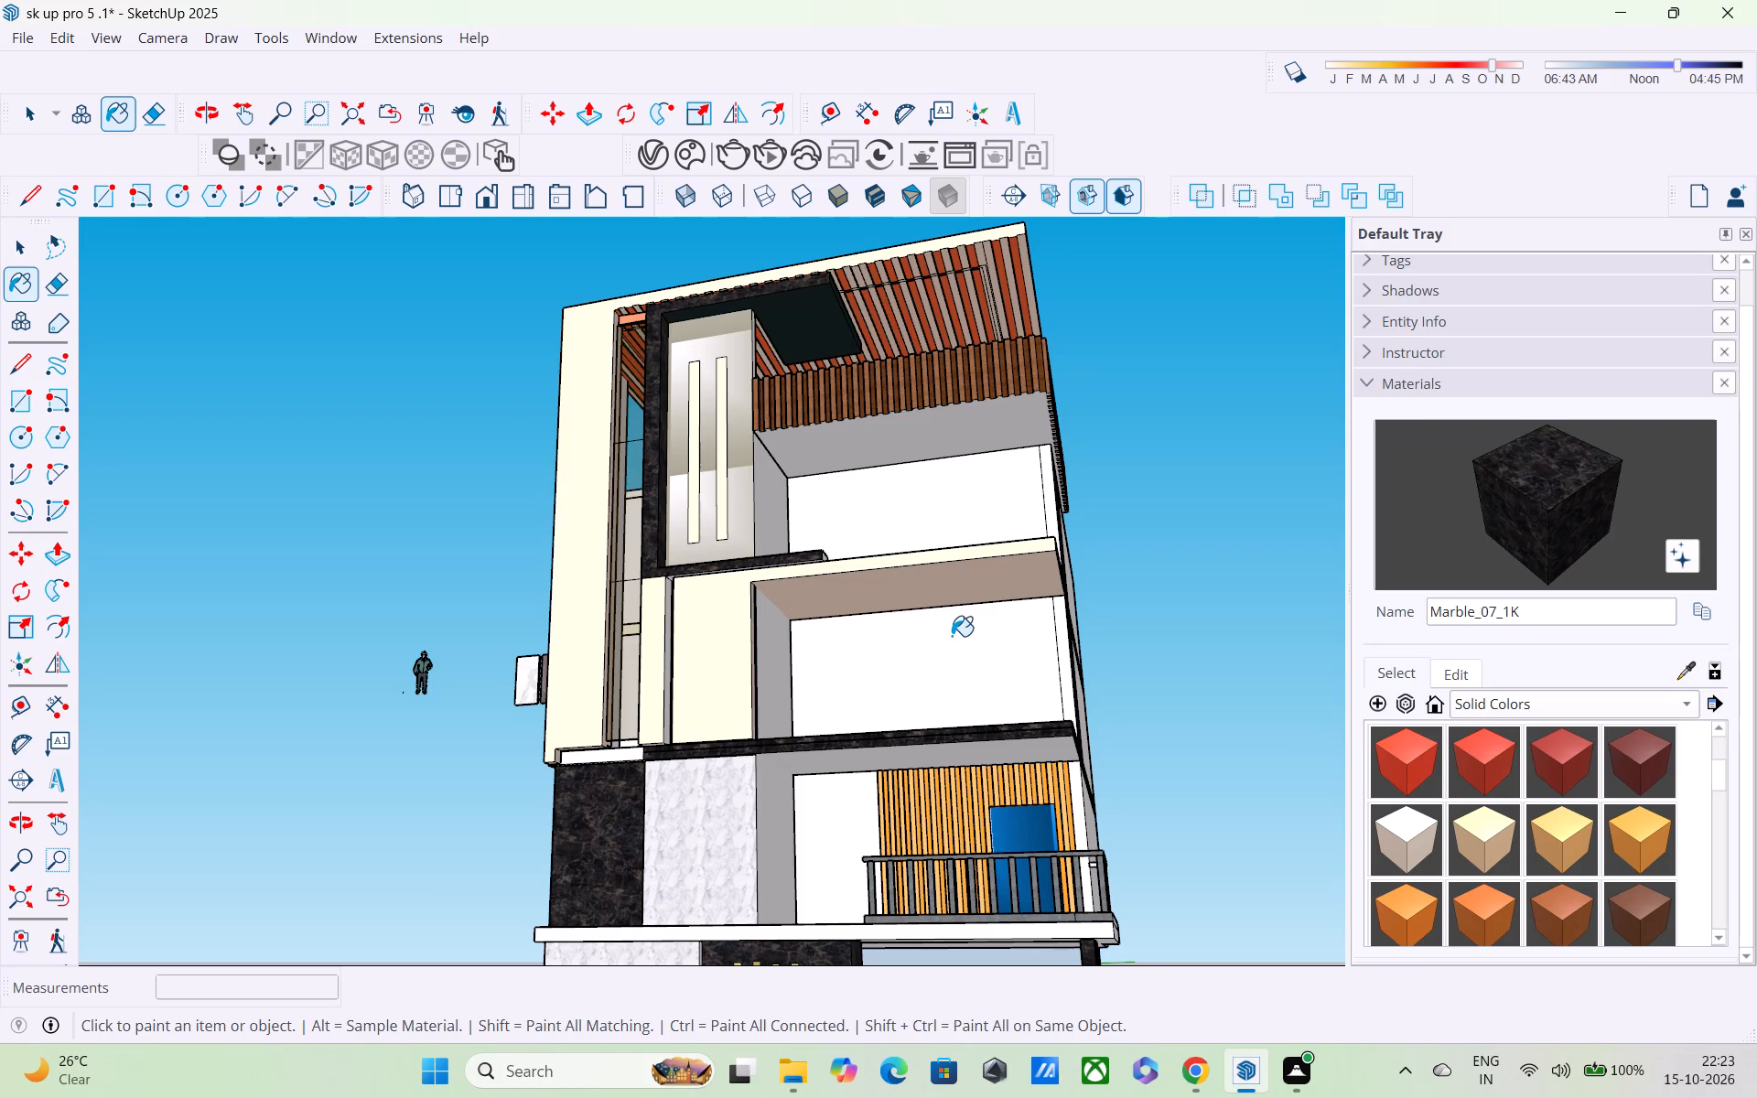
middle_click_drag(952, 636, 1024, 695)
scroll(947, 686, "up", 3)
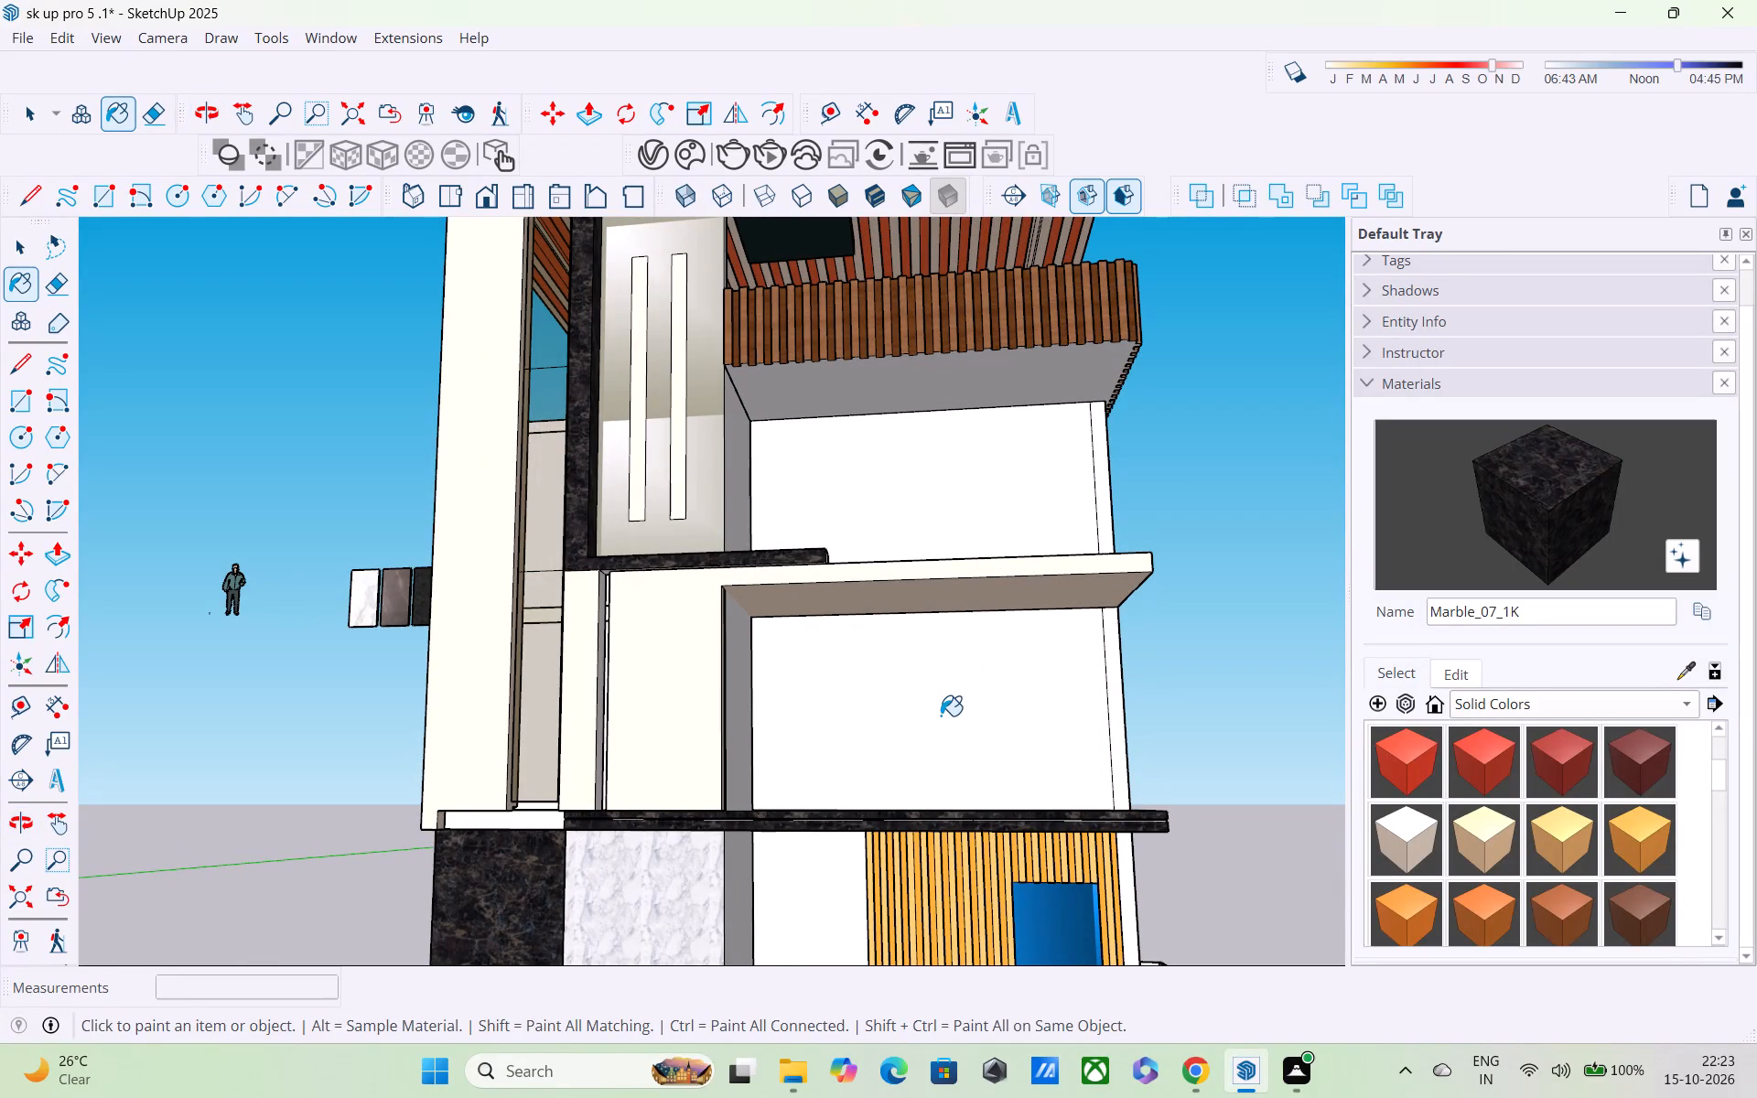
middle_click_drag(947, 752, 921, 701)
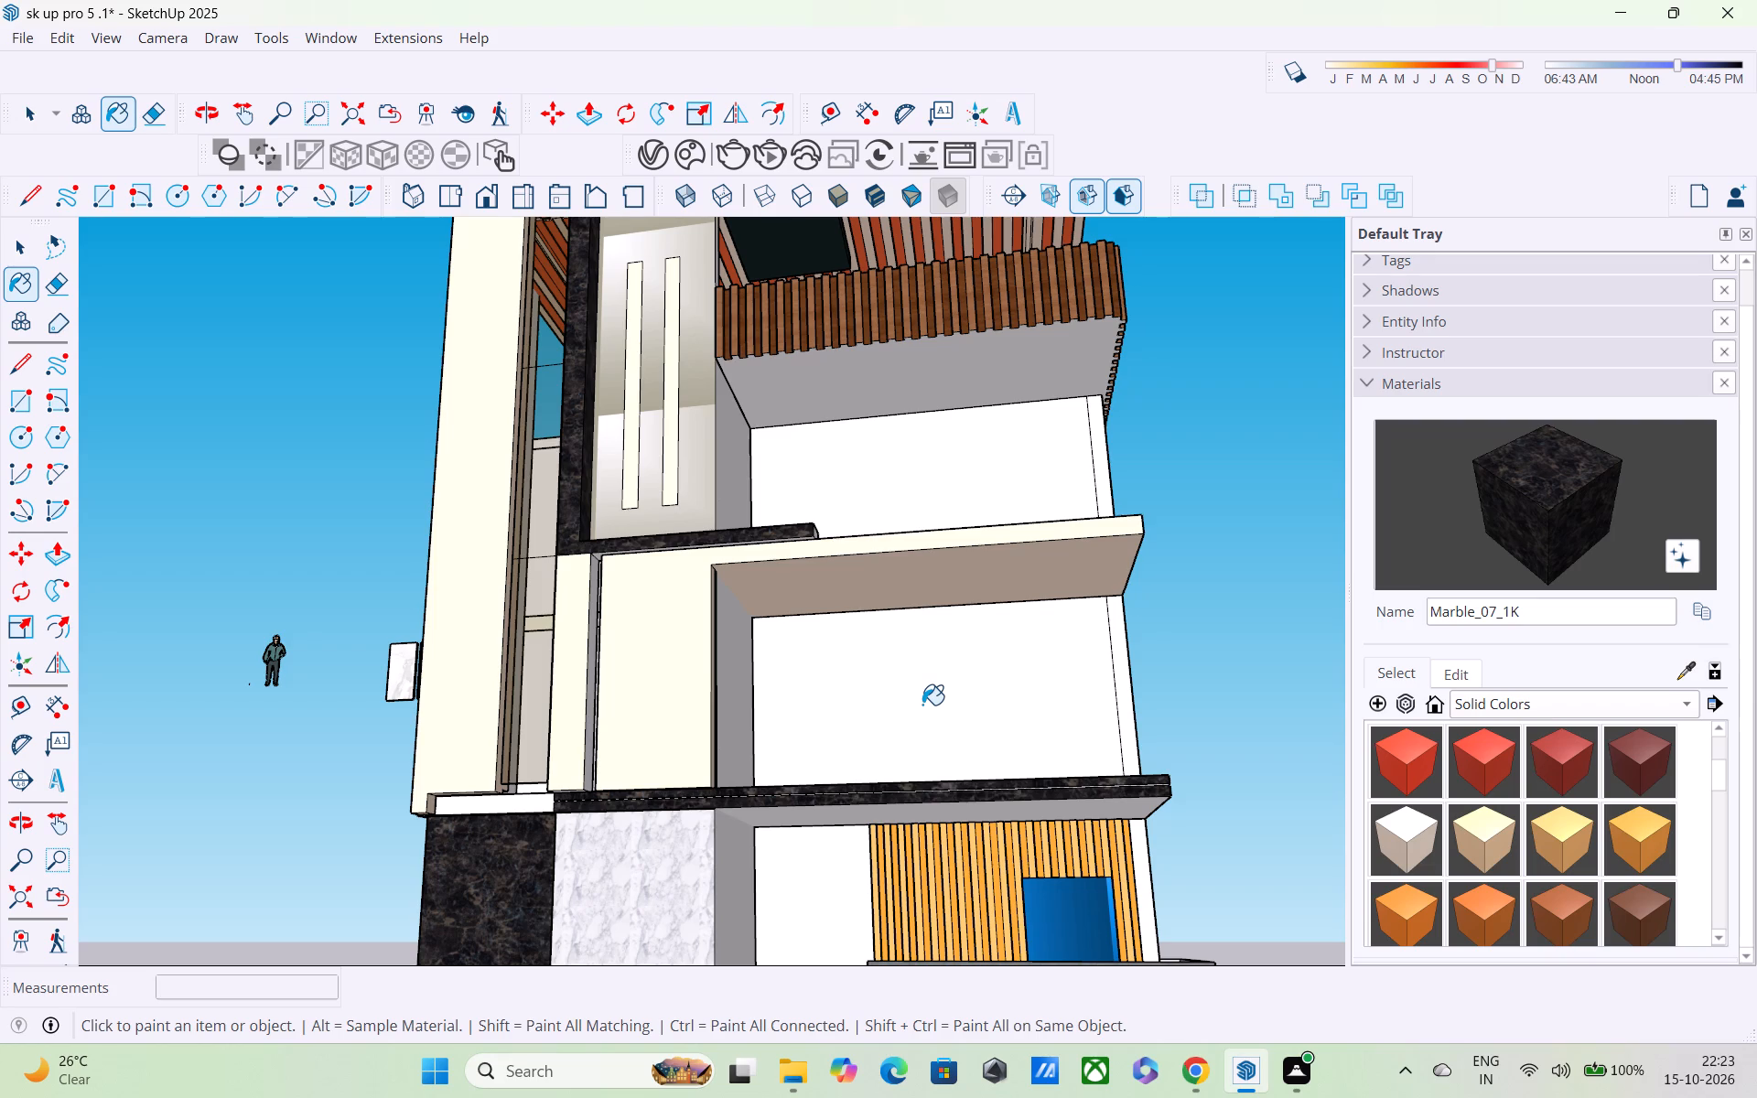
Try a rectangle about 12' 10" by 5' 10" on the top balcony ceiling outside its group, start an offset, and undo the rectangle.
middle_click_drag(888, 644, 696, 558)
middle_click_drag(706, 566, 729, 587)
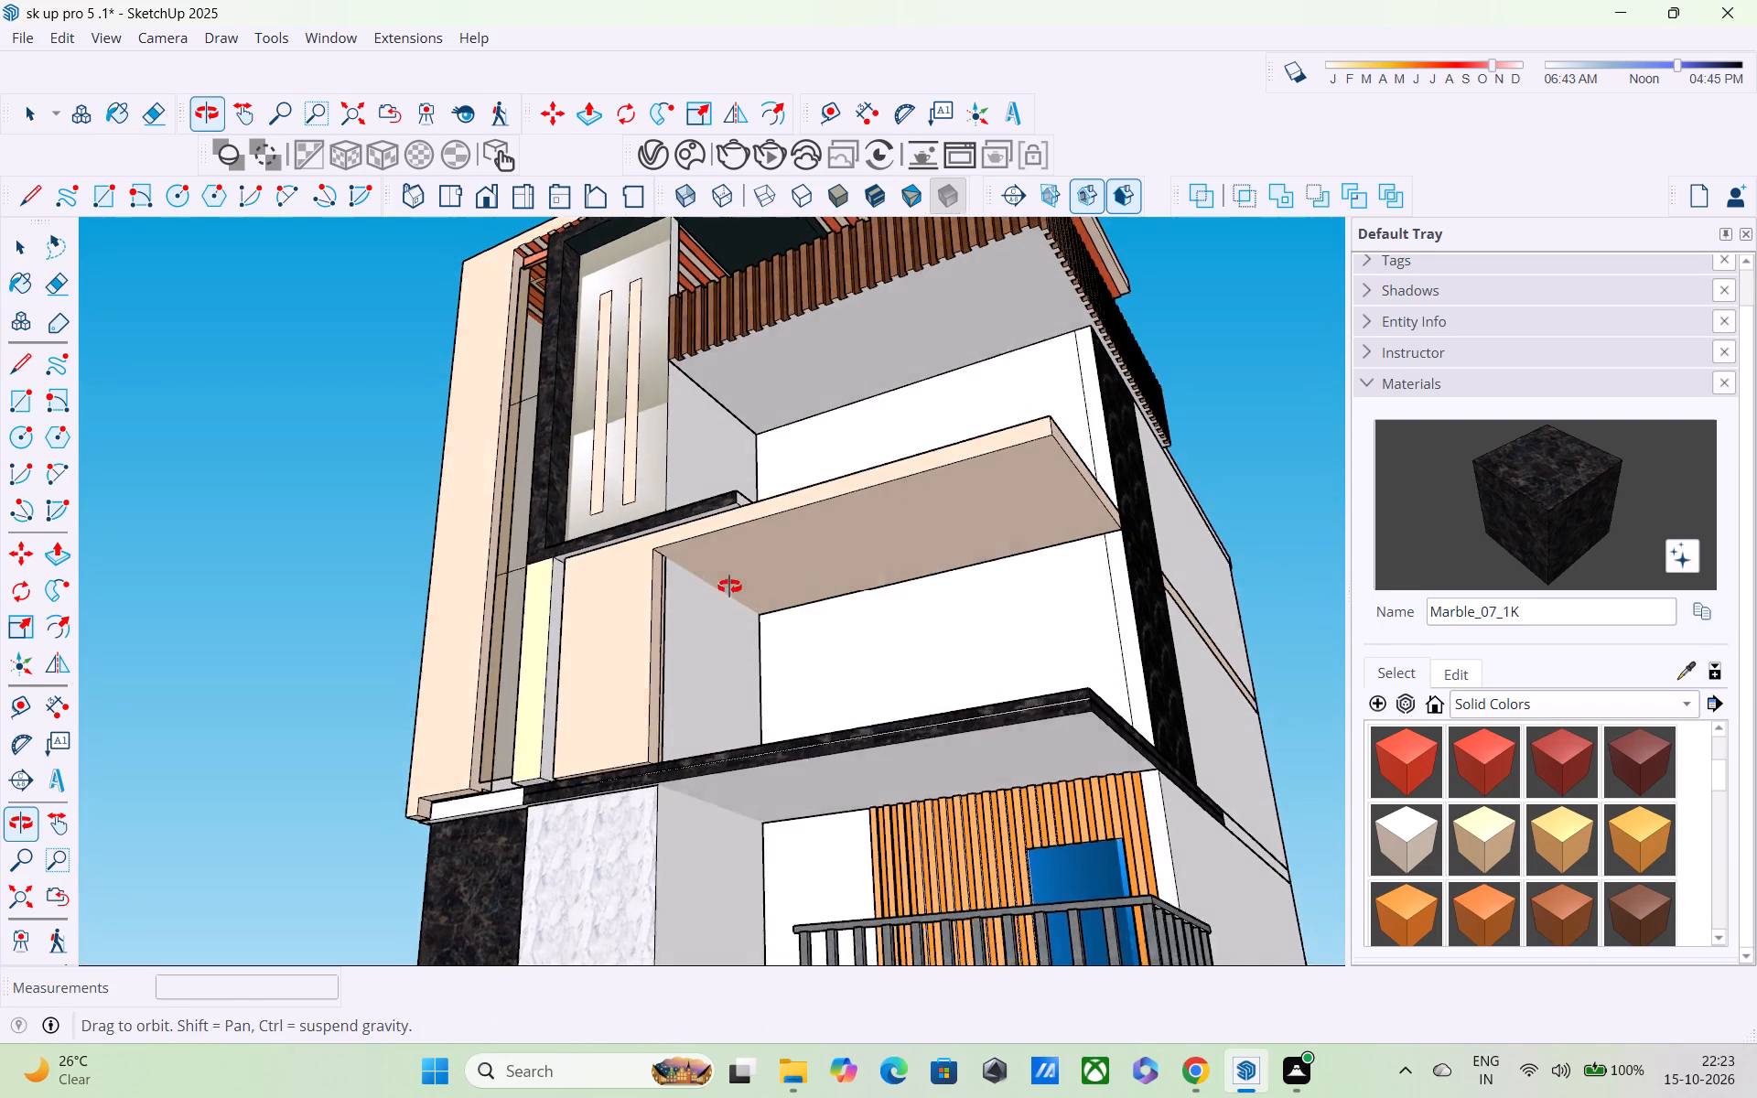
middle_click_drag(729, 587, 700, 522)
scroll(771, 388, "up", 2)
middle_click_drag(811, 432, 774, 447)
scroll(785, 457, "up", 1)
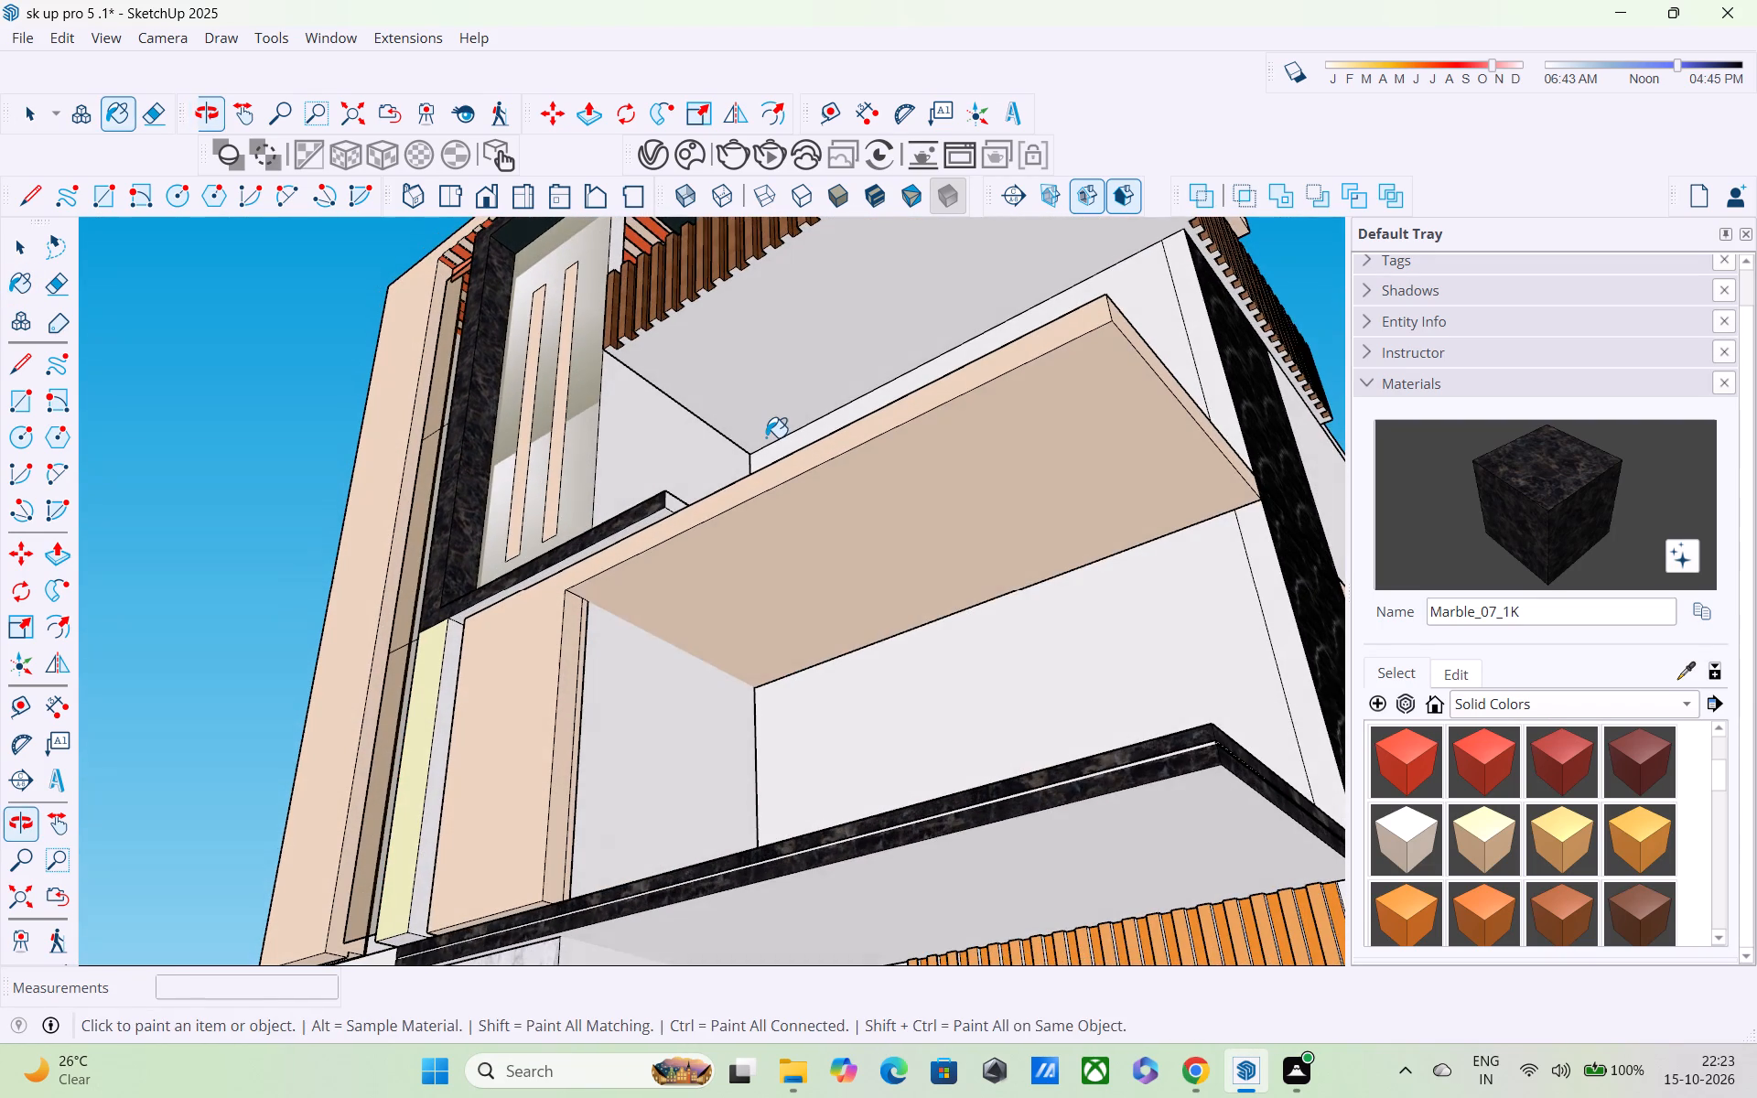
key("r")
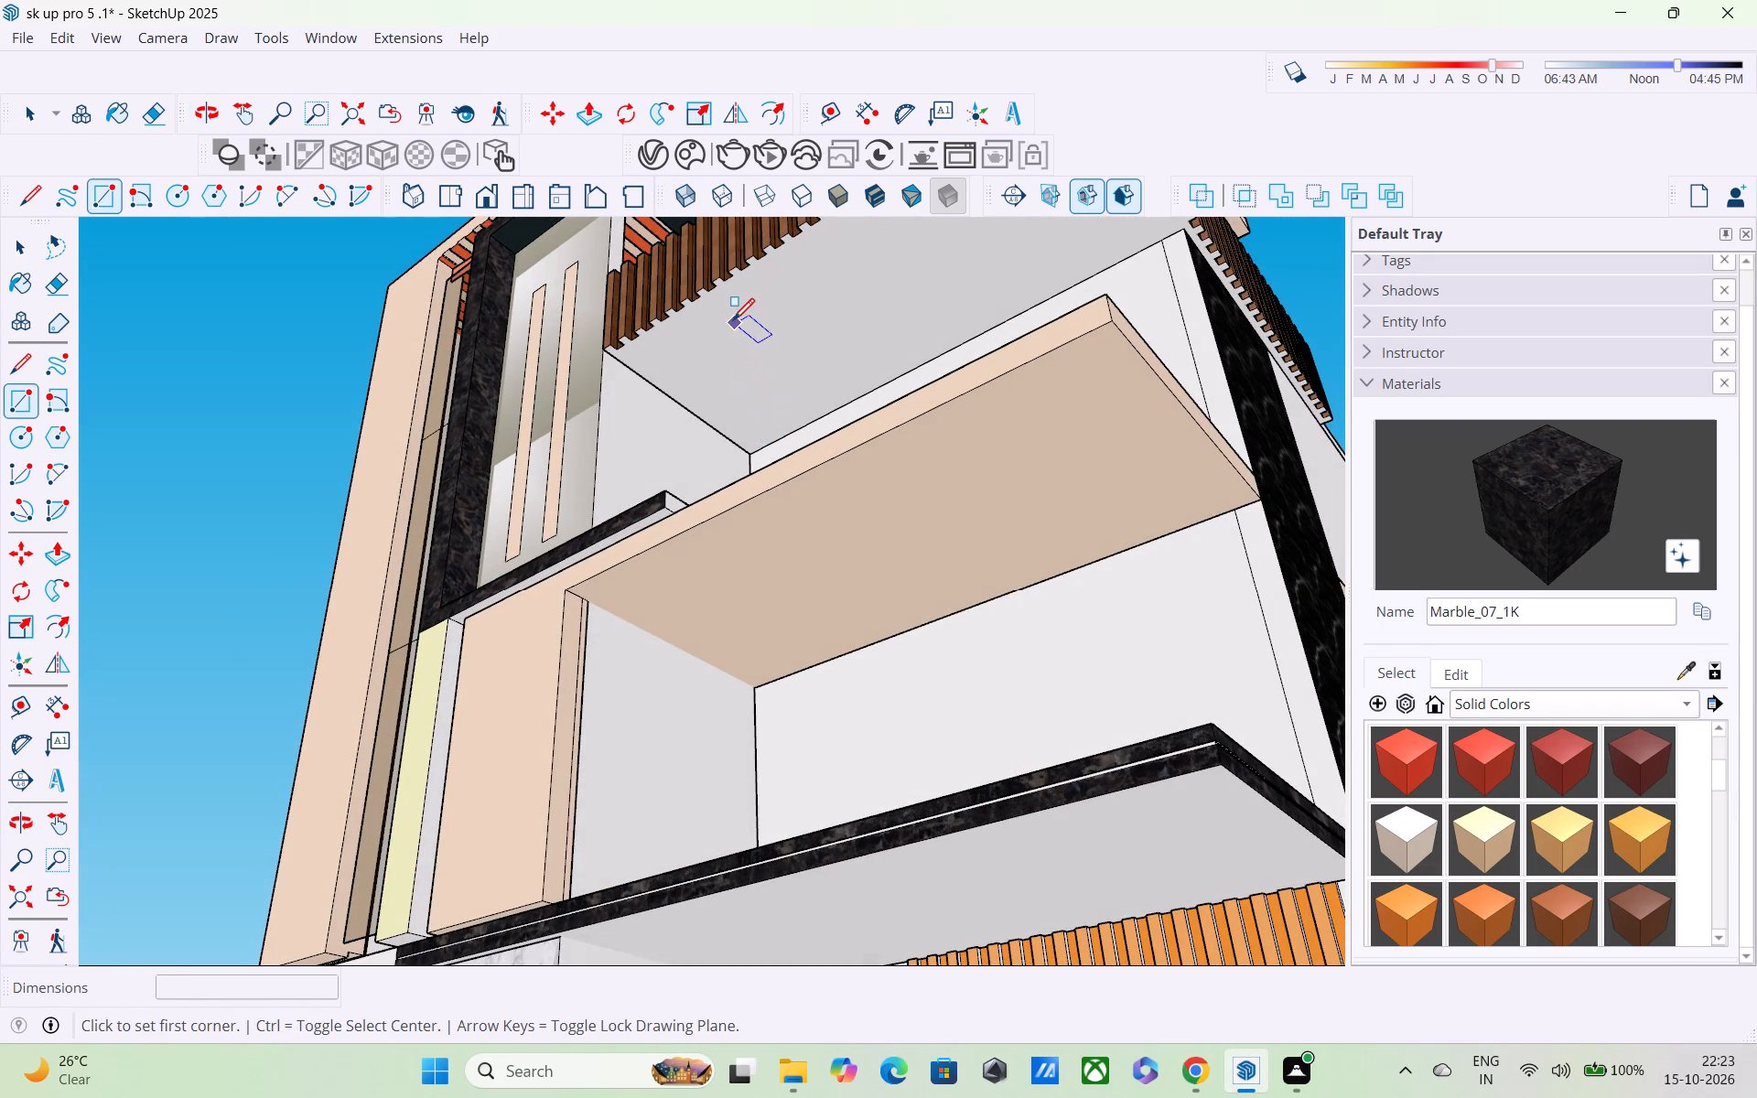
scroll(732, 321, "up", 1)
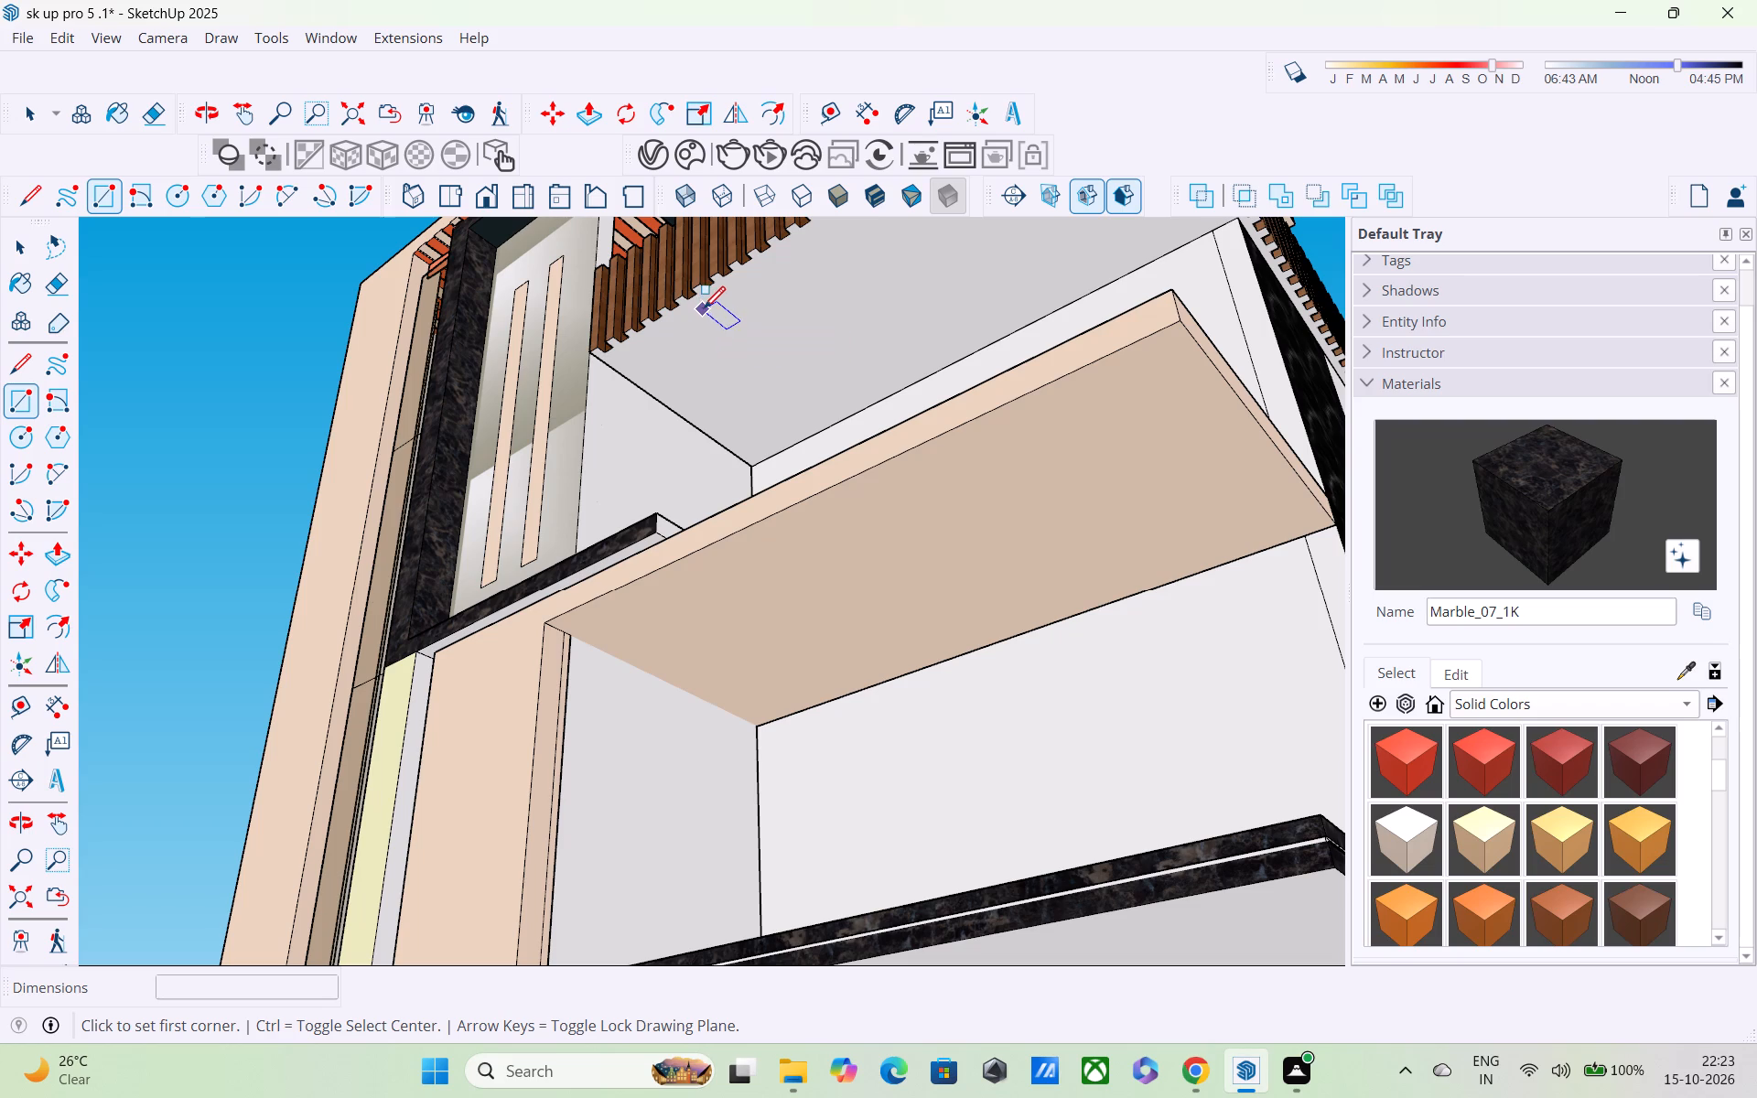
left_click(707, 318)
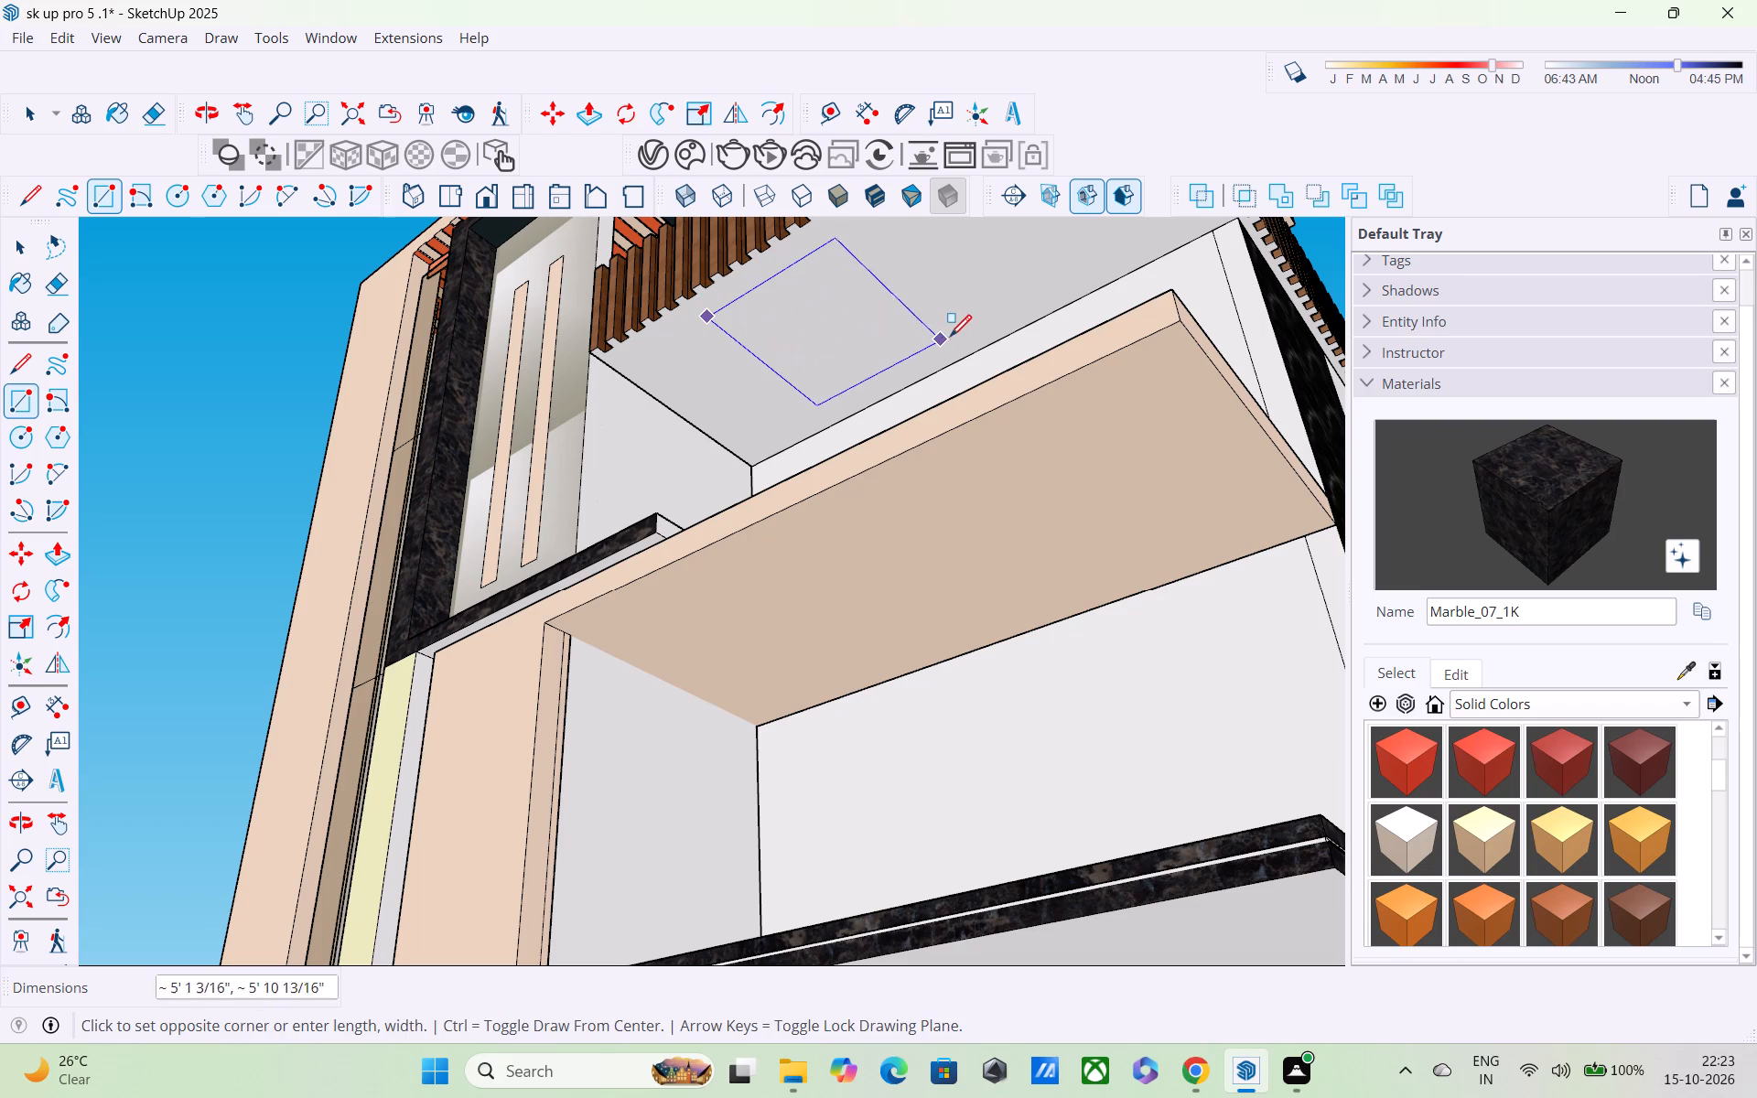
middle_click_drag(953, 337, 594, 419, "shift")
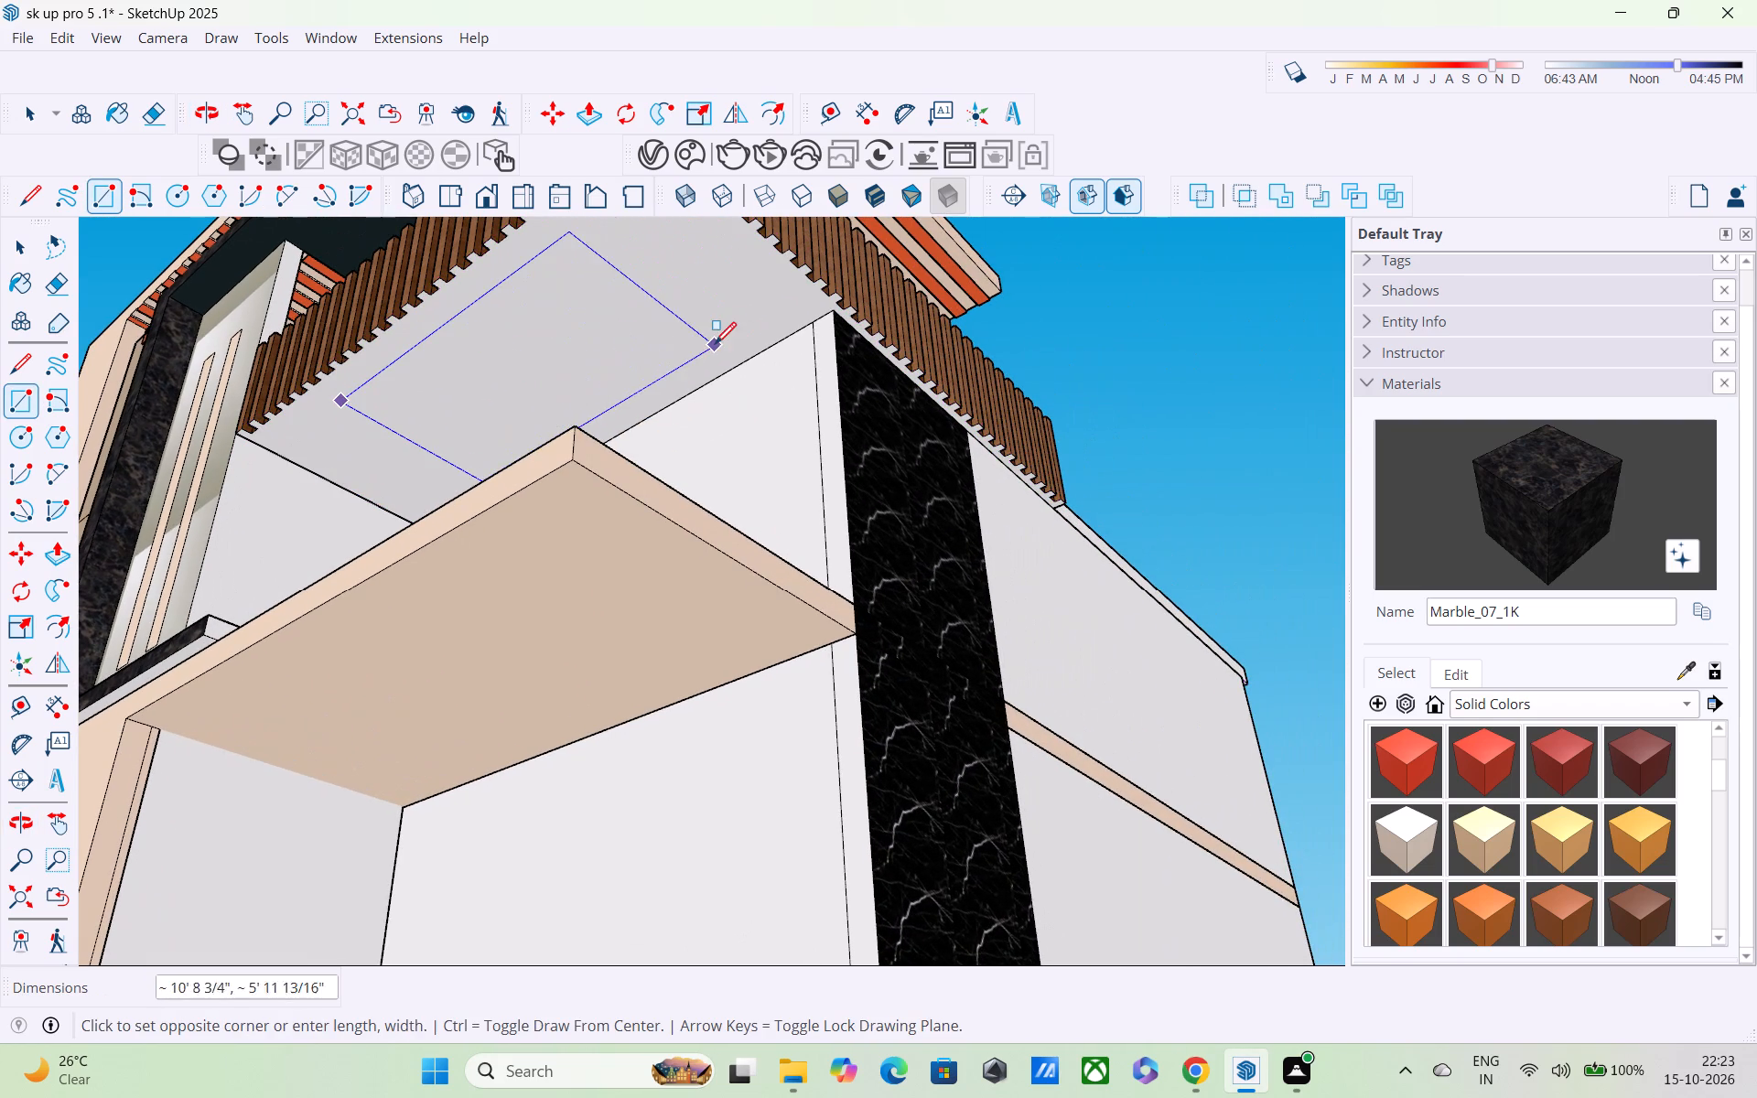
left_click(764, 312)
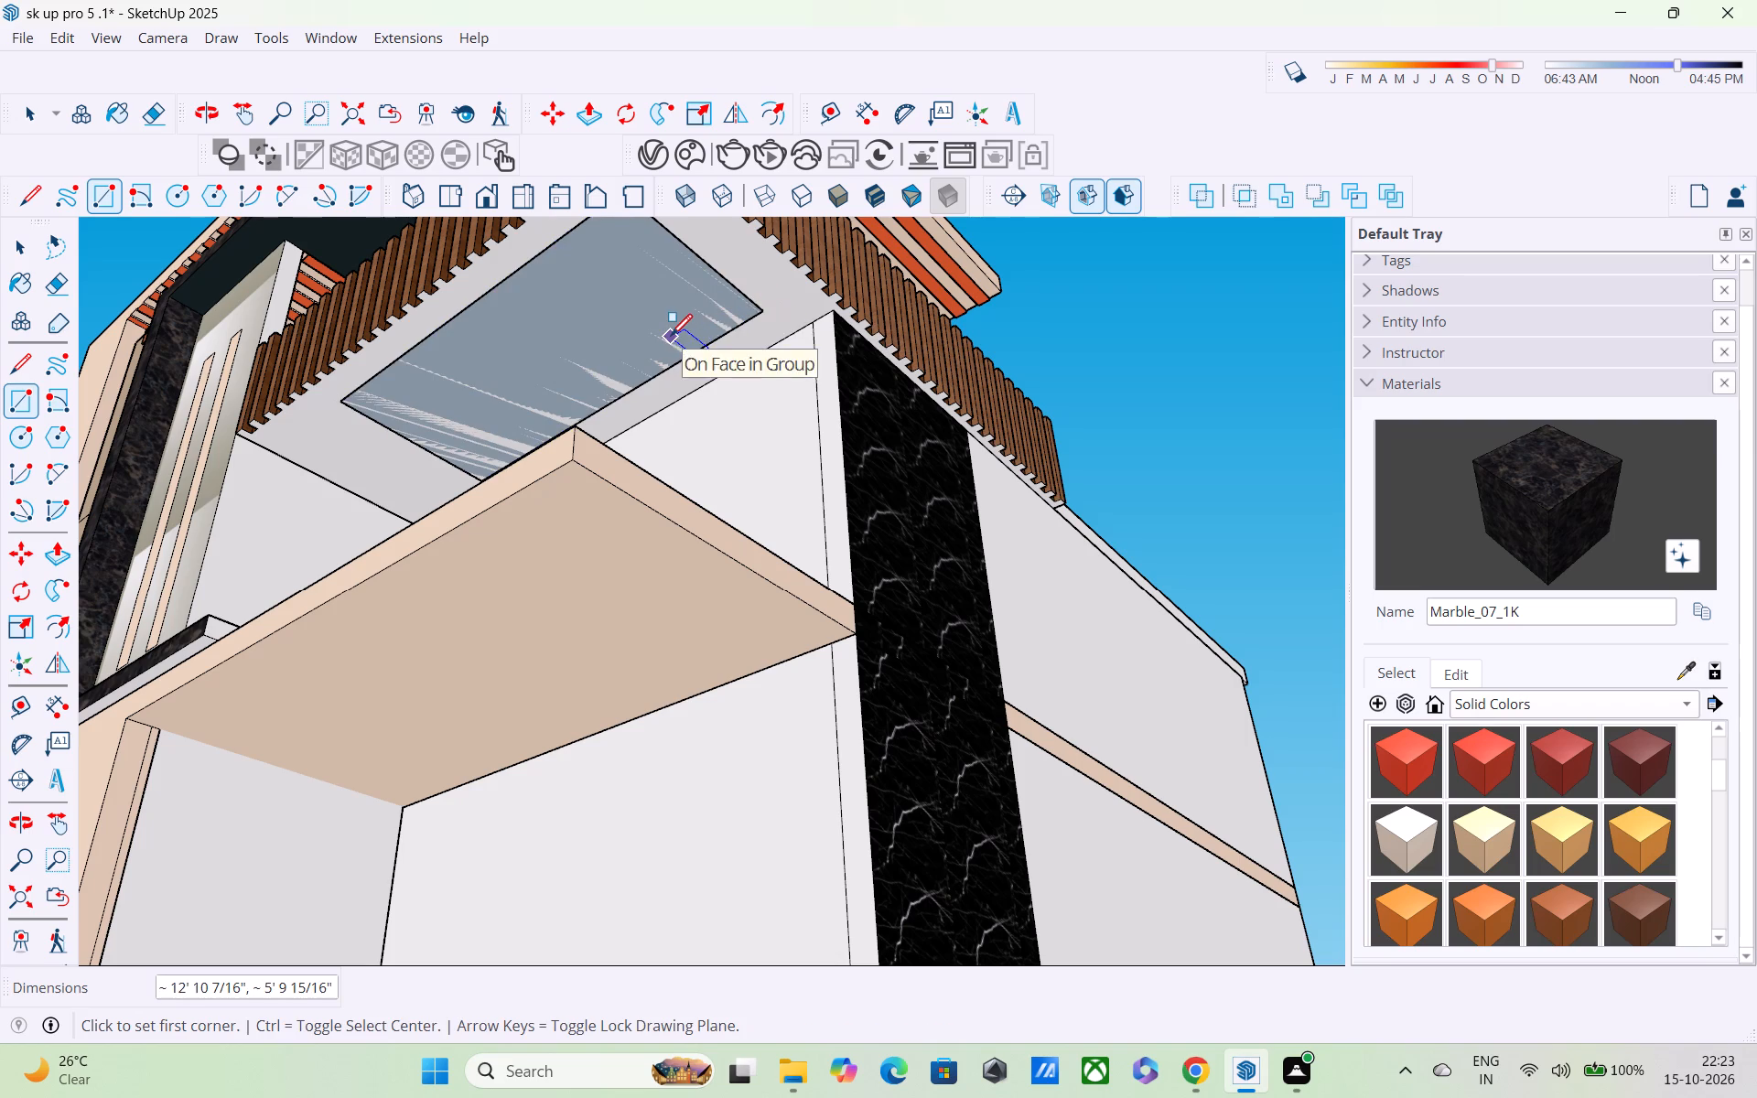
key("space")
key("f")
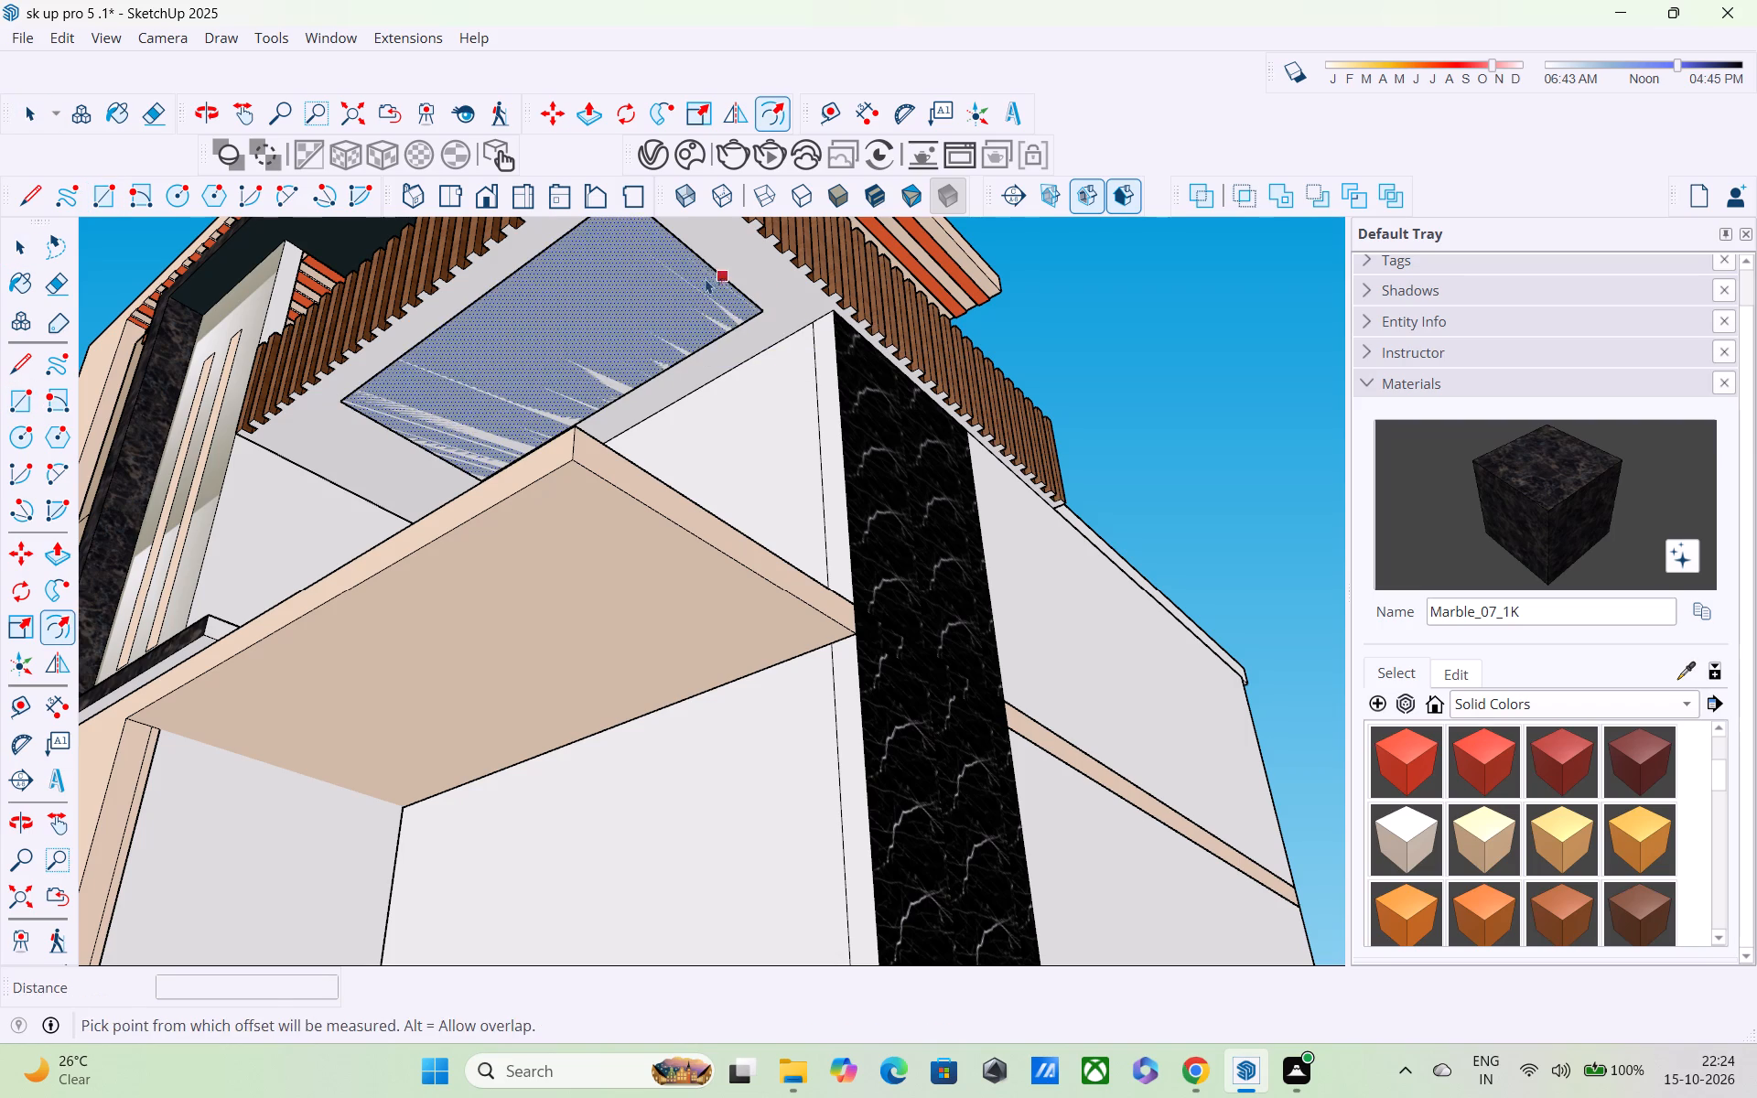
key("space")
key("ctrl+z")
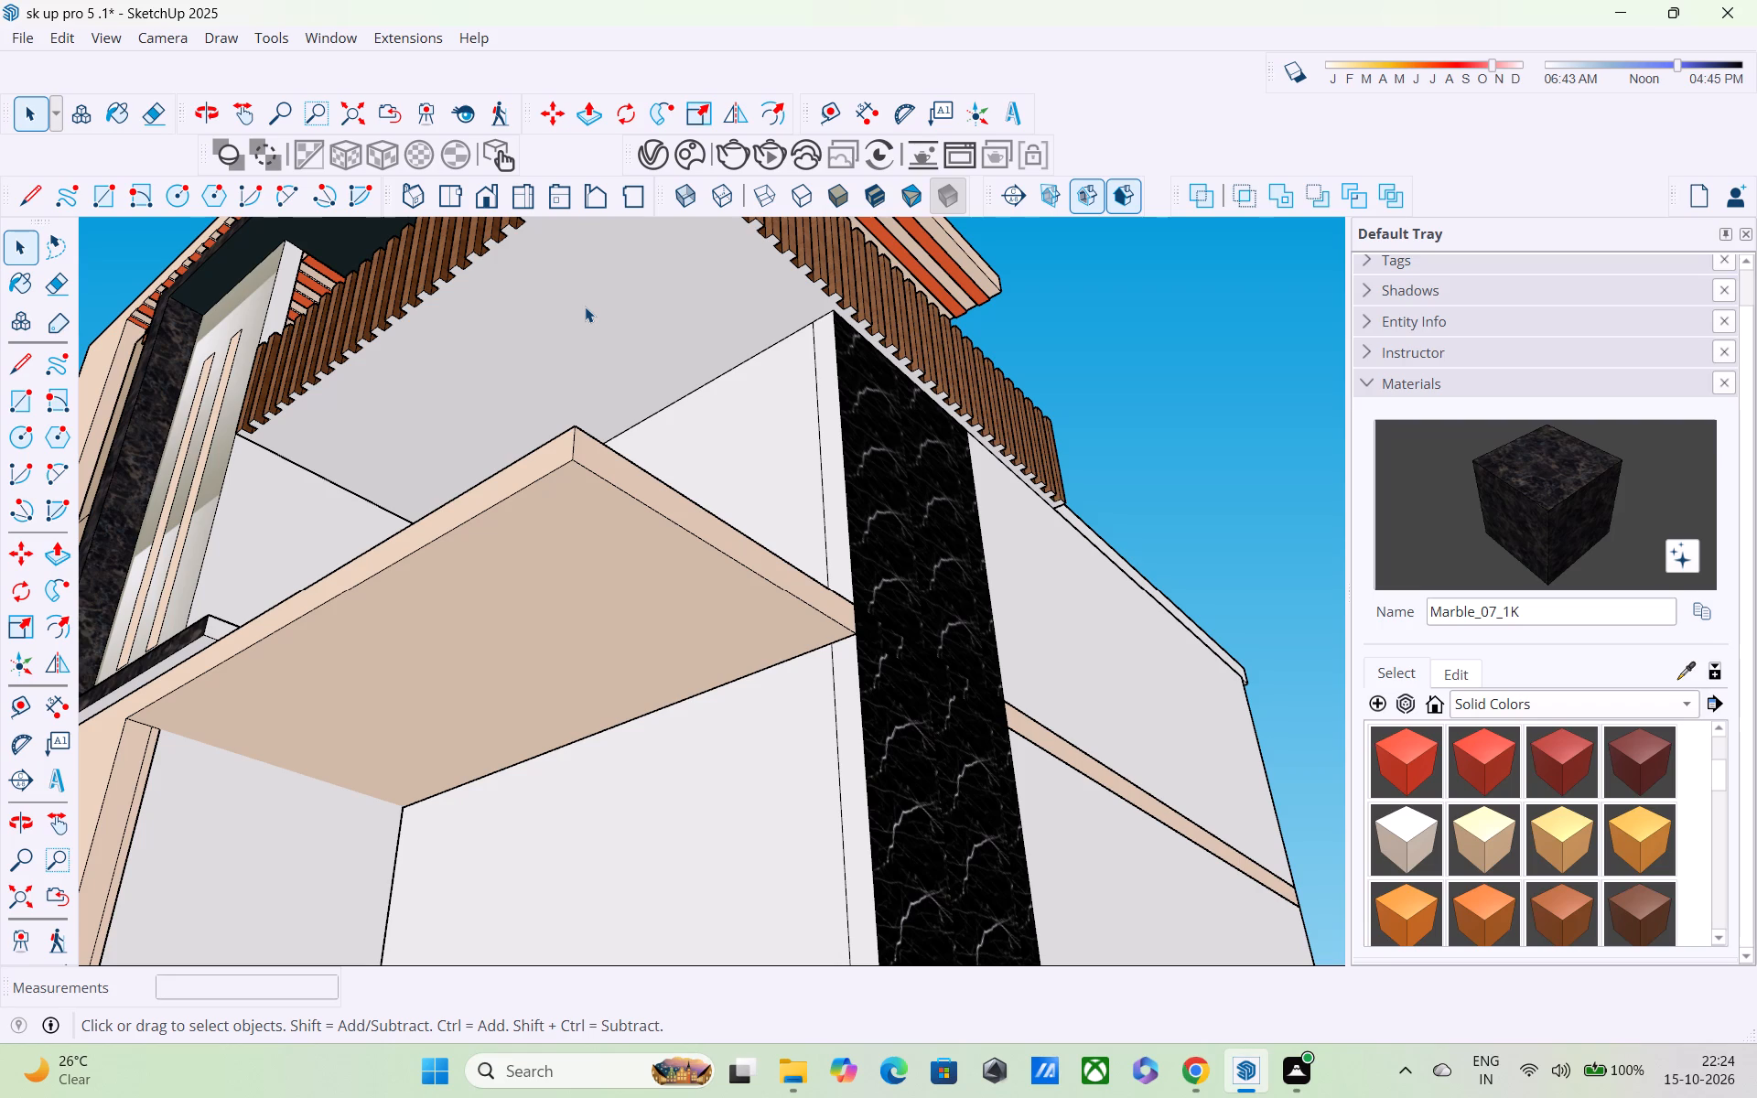
Open the top slab group above the upper balcony for editing.
double_click(583, 297)
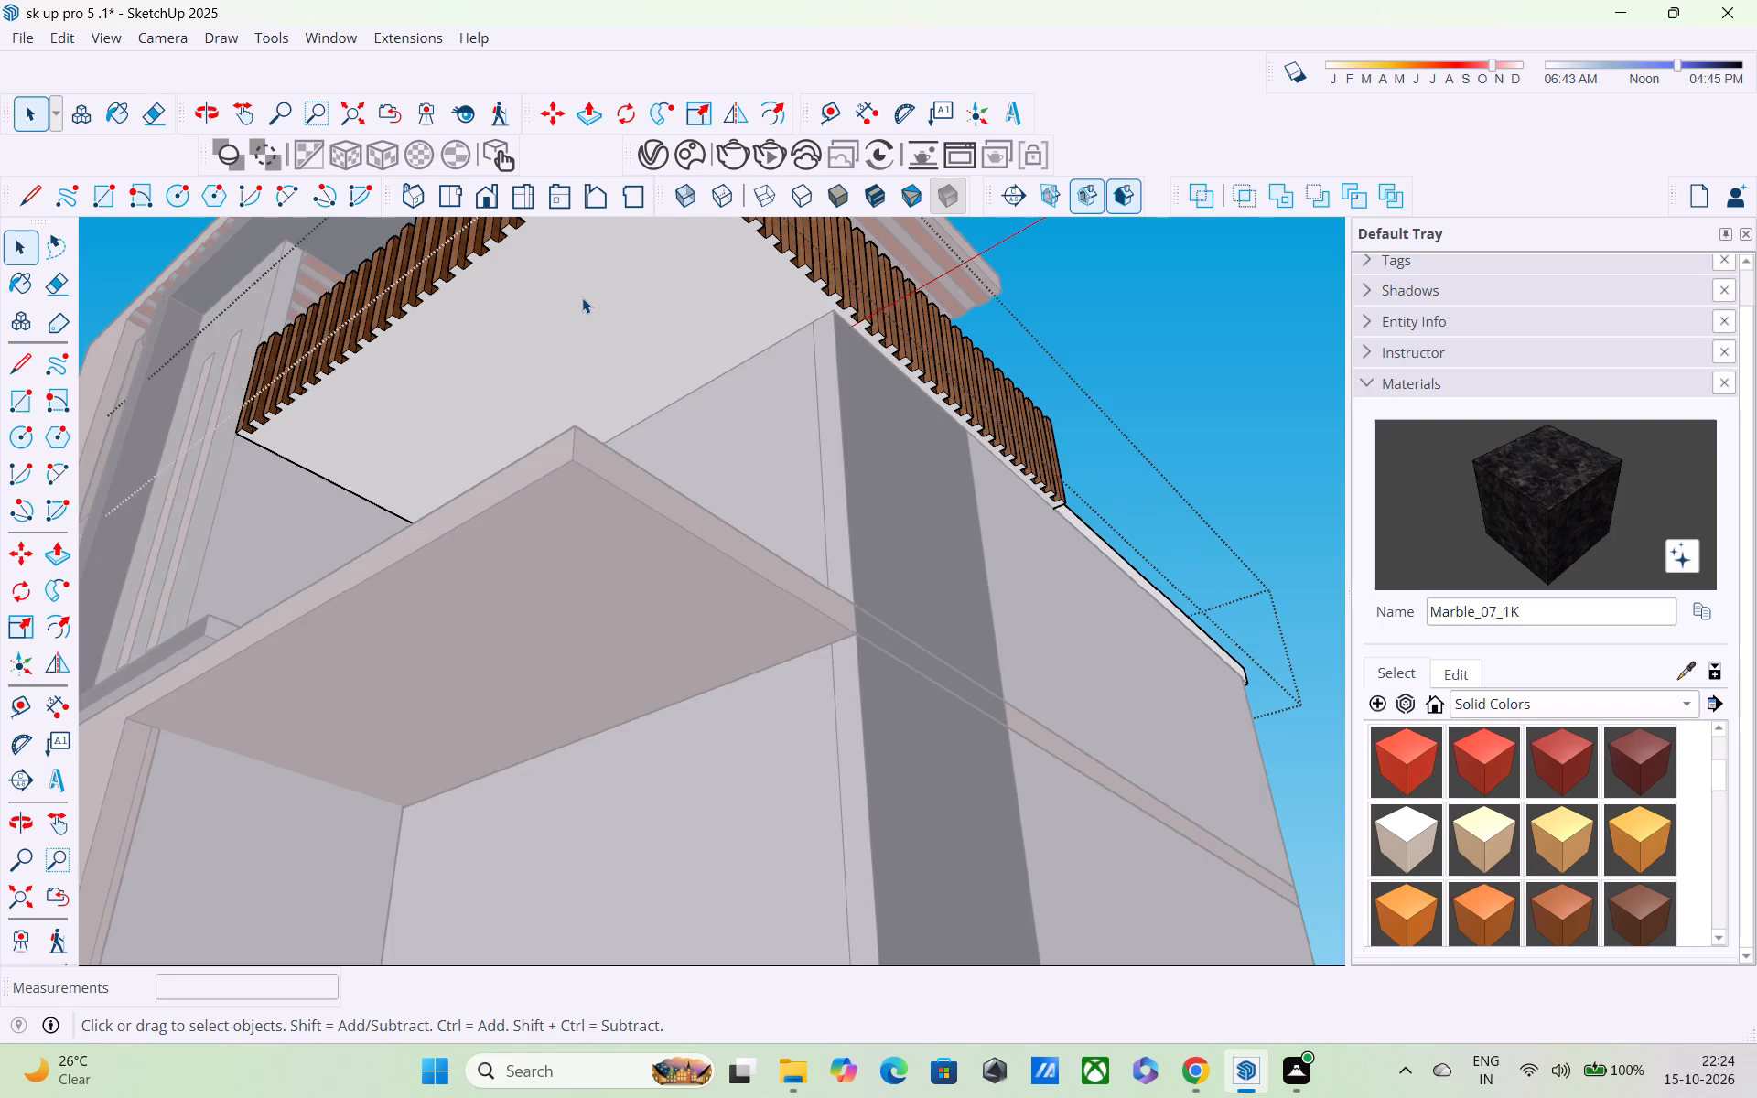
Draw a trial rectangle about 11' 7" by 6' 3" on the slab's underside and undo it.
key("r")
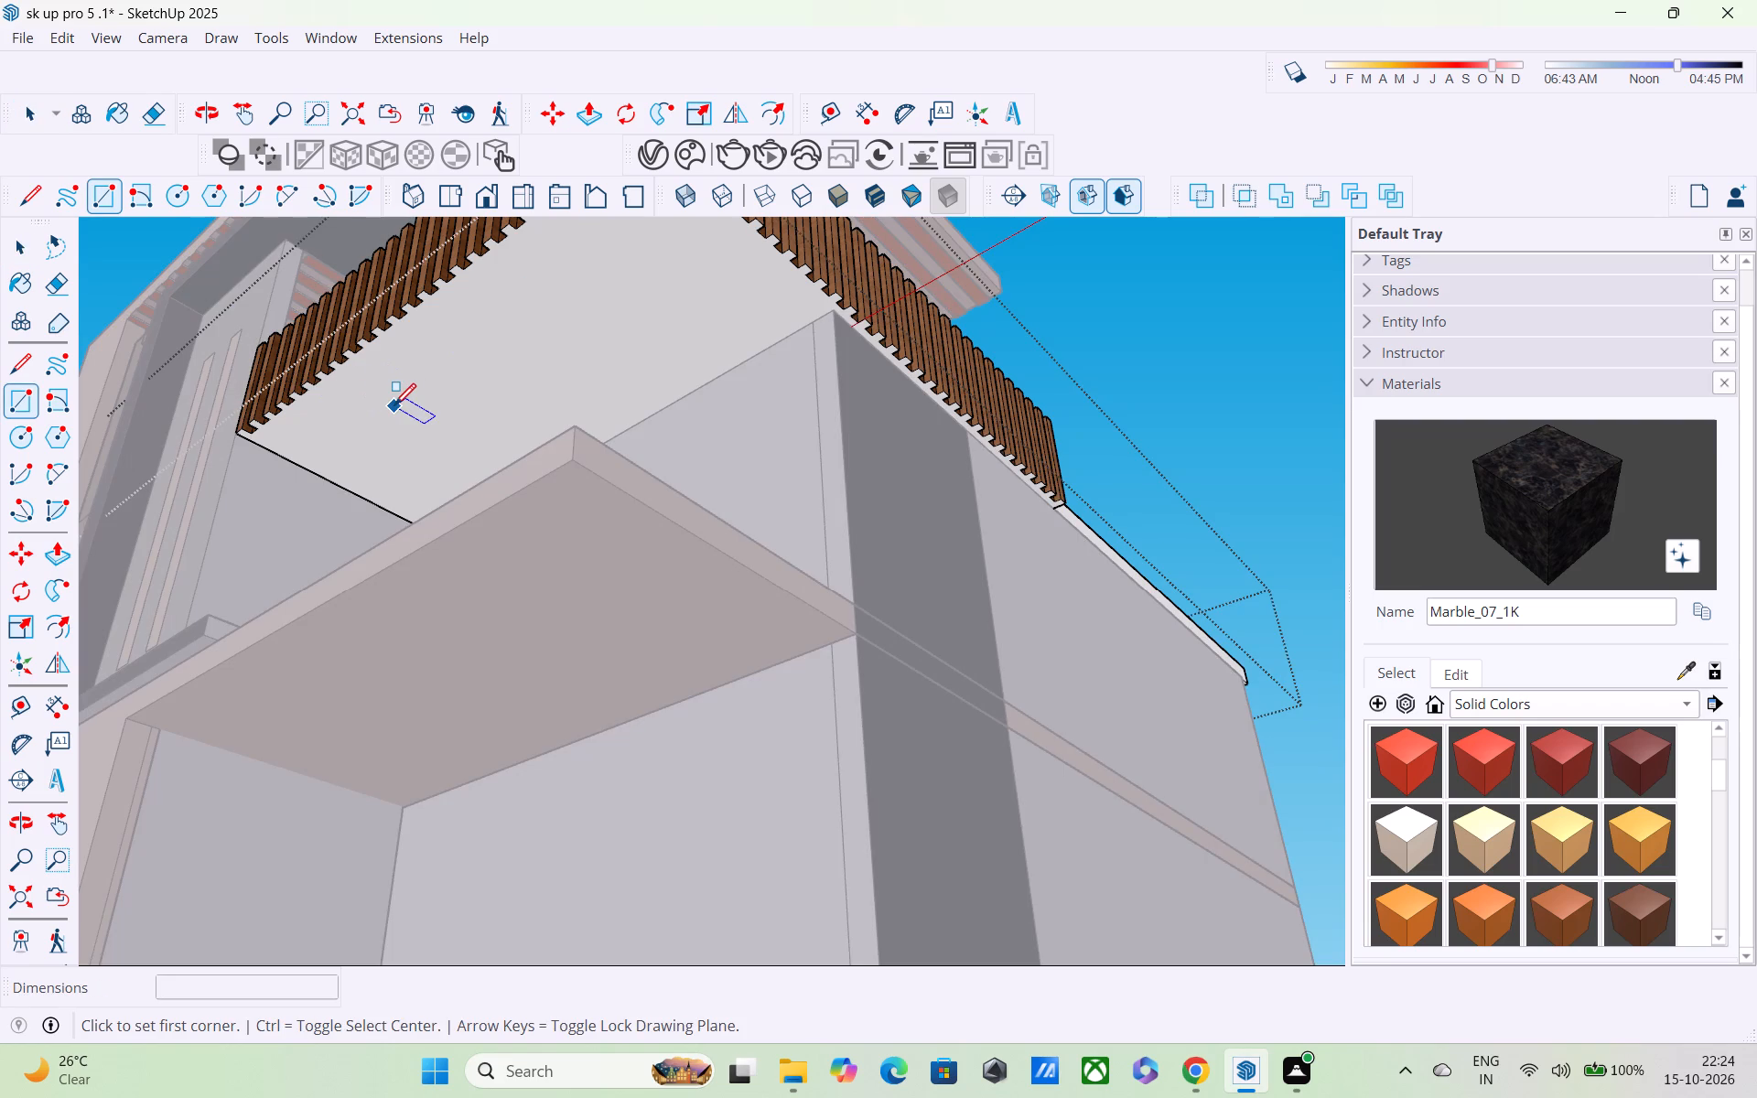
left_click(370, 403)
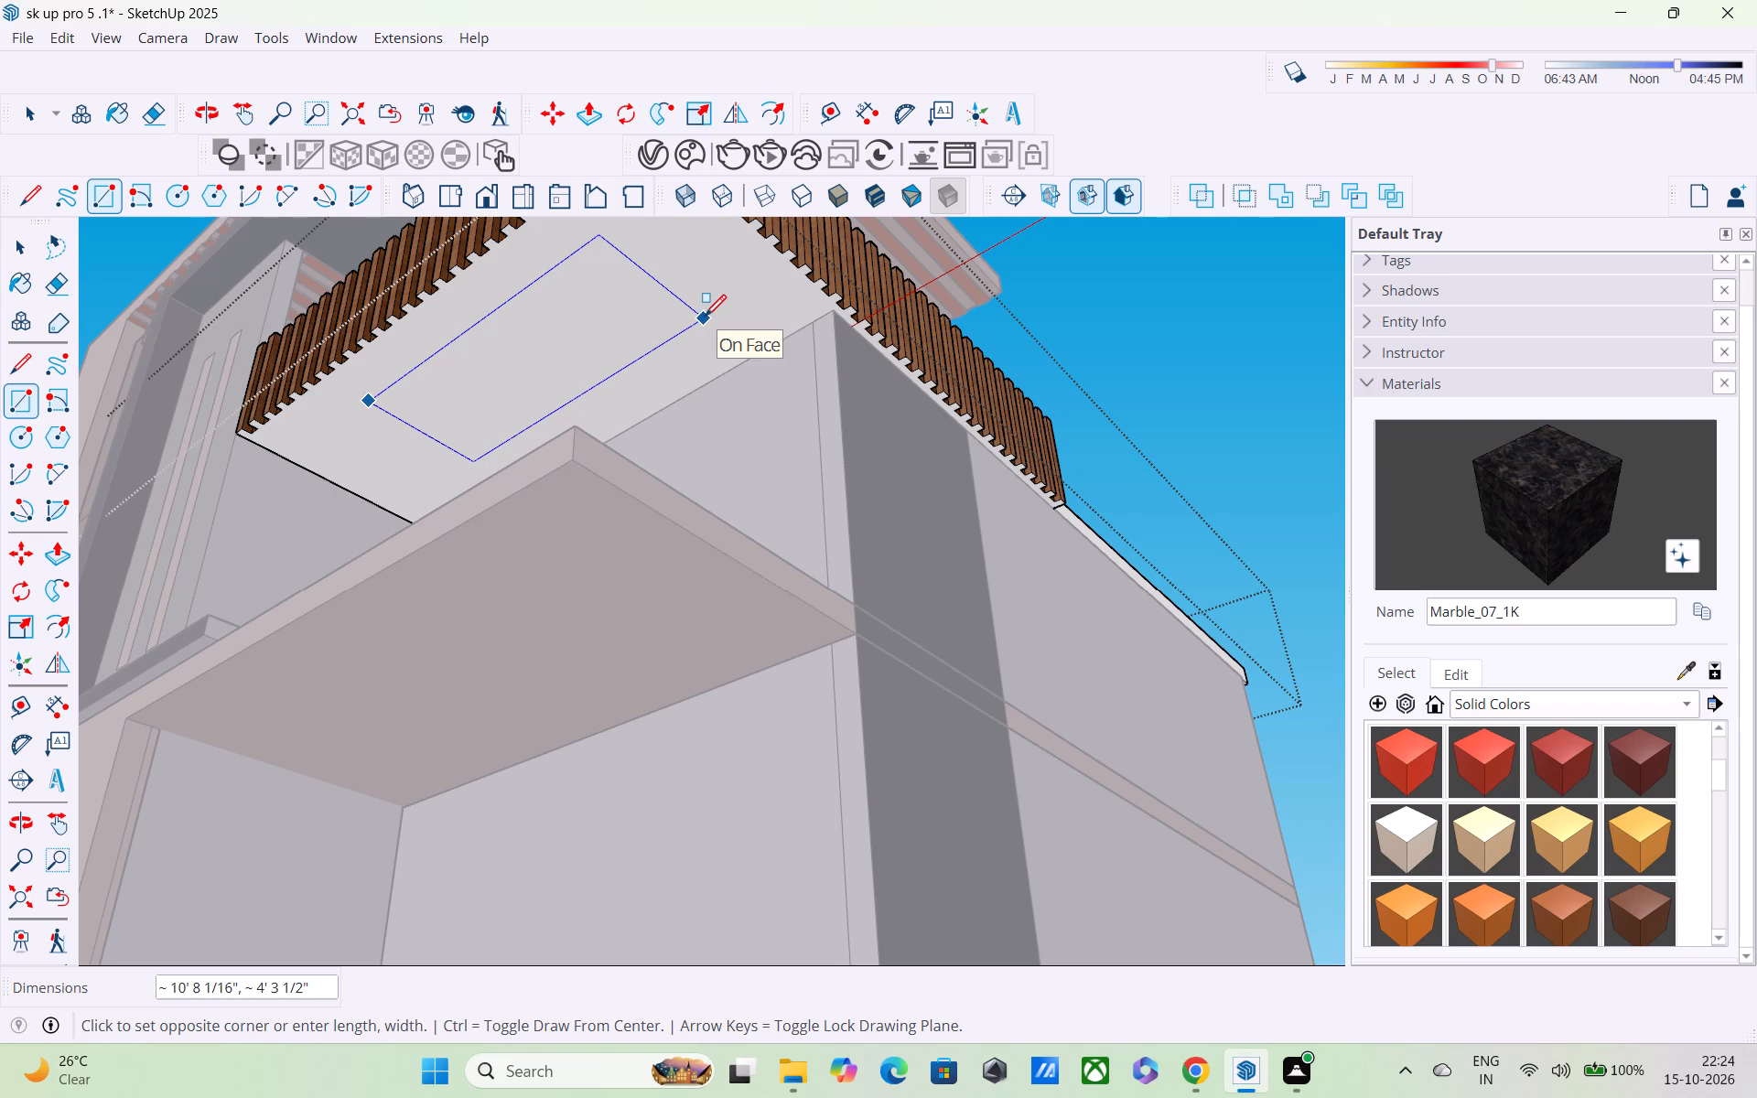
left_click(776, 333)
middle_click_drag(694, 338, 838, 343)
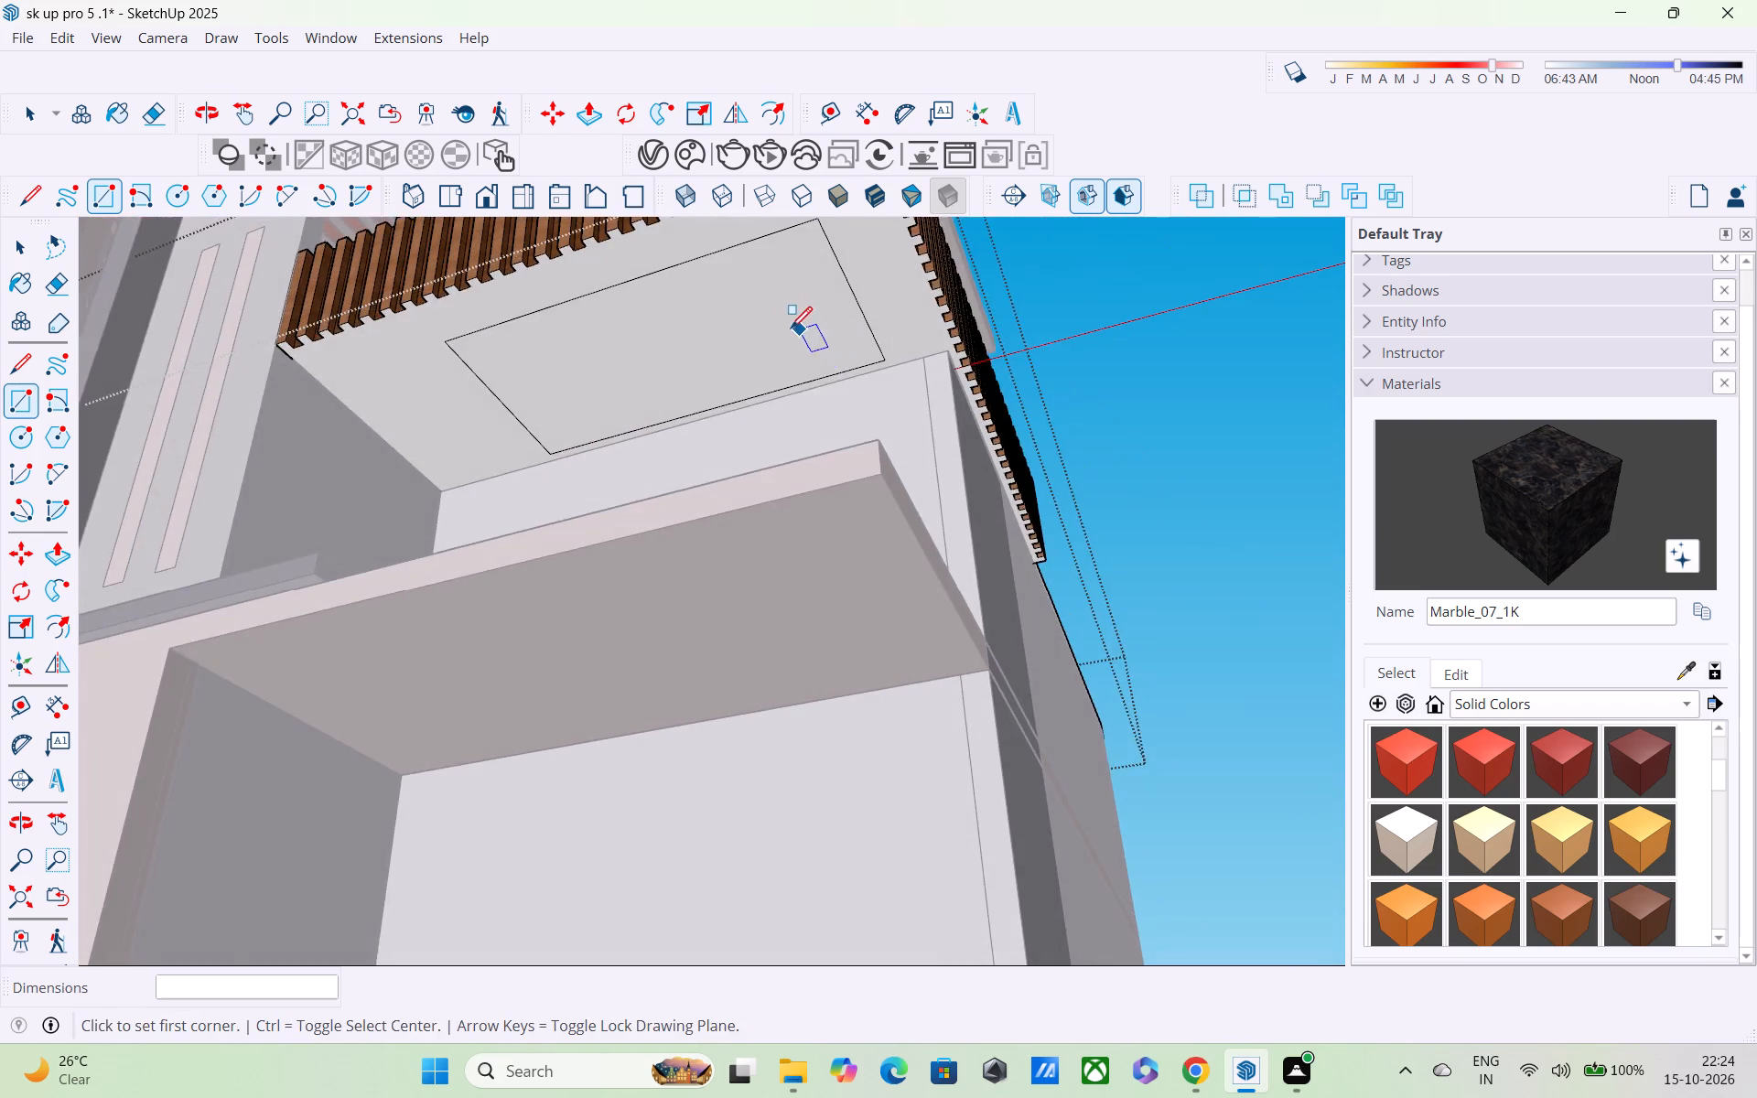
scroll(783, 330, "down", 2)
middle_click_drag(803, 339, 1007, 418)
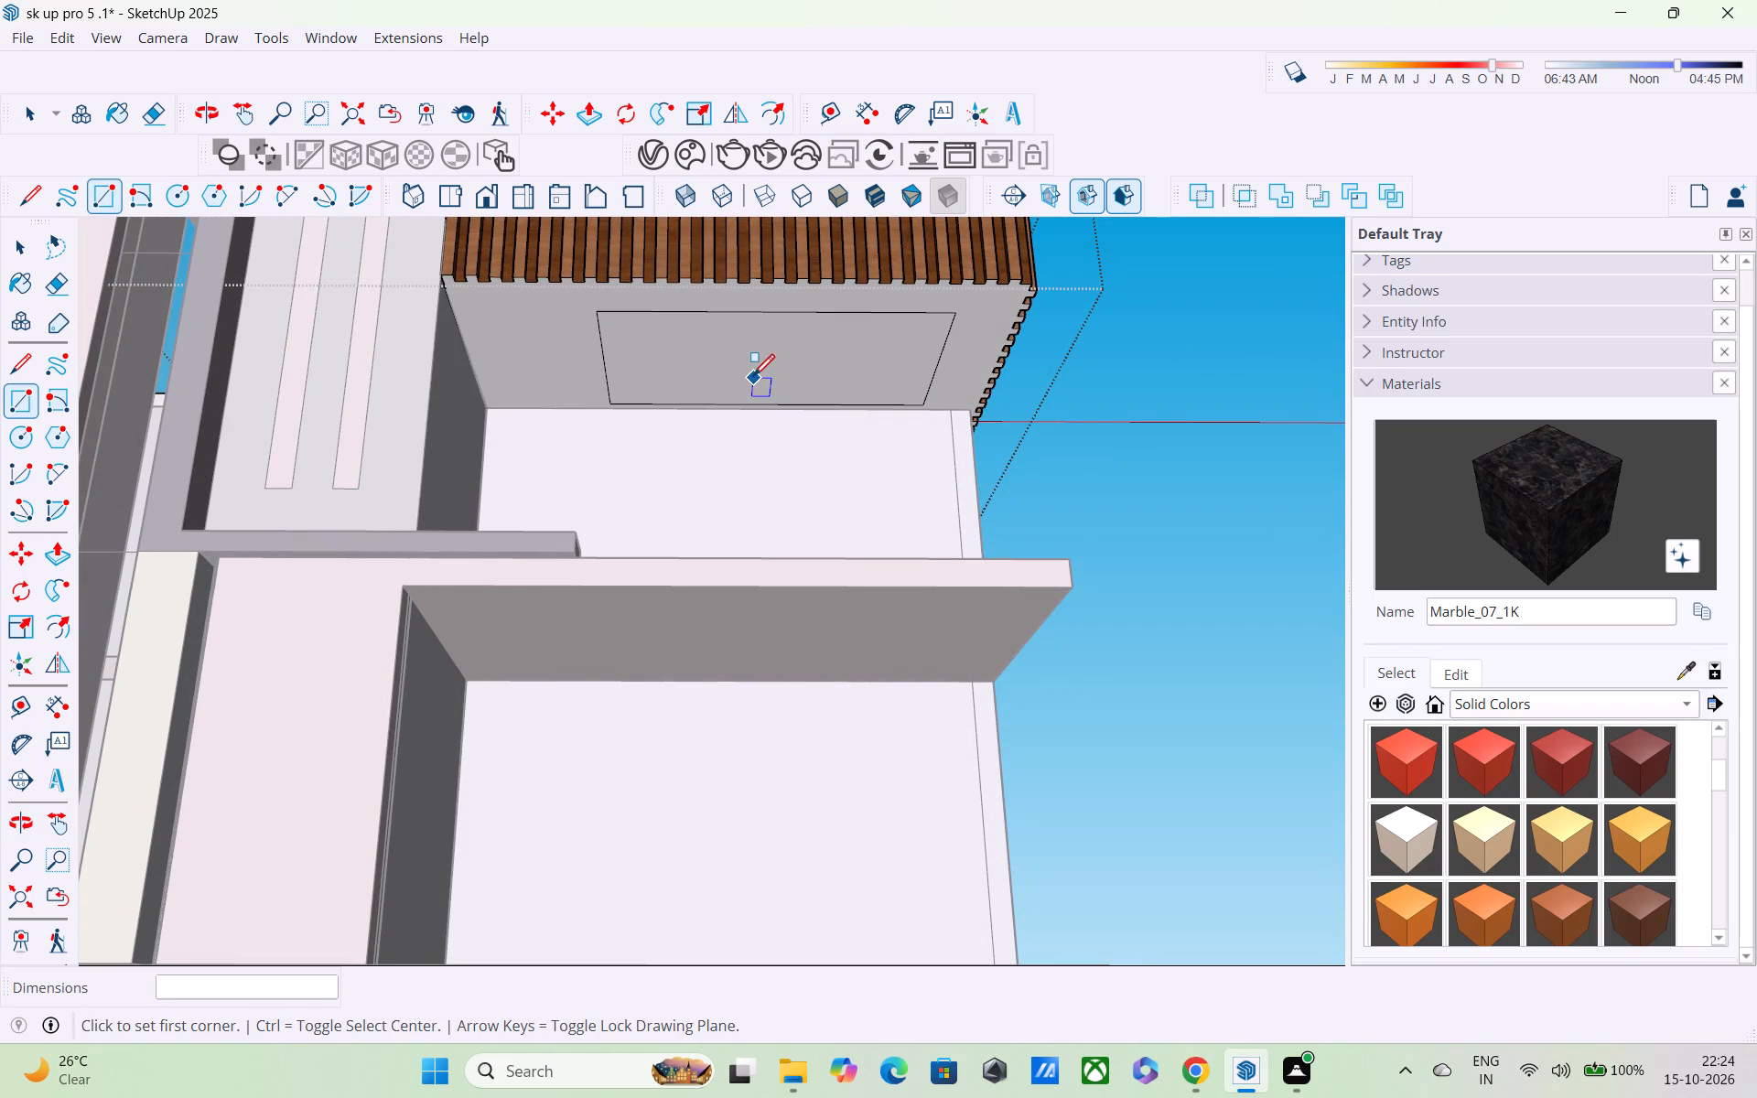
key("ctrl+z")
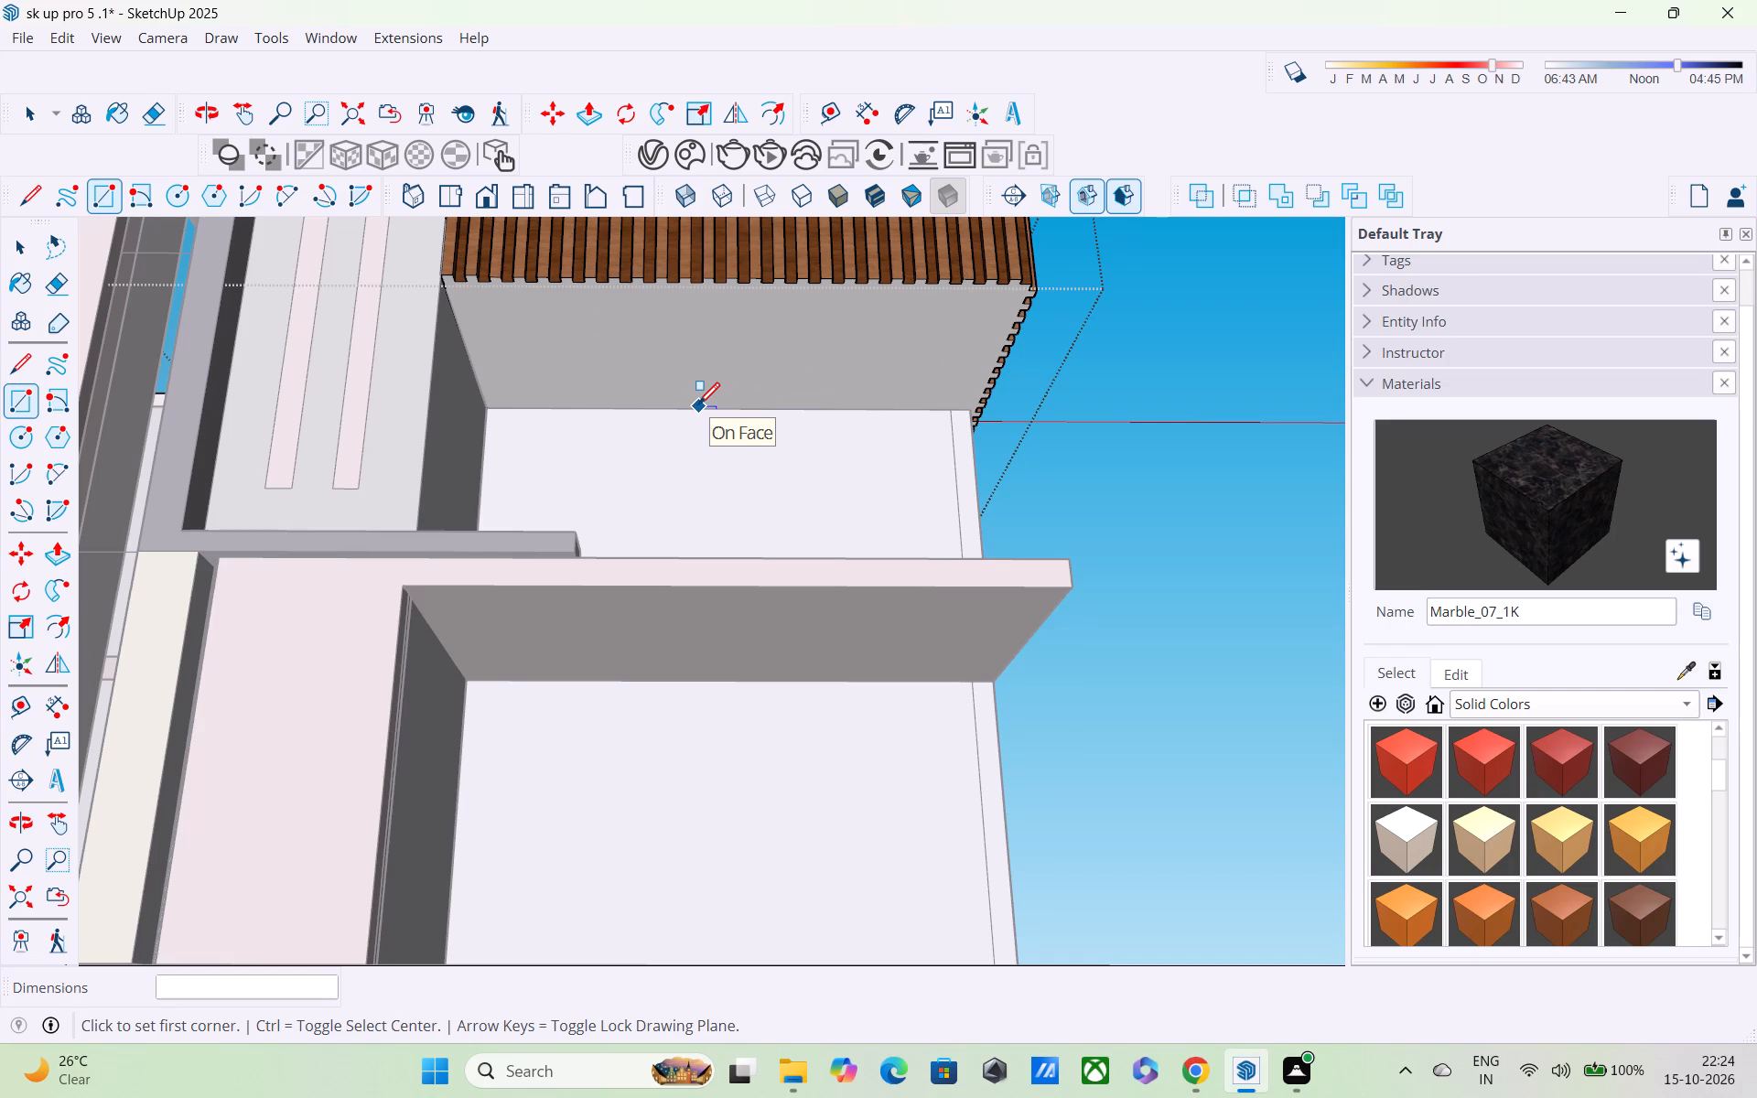
Draw a rectangle about 17' by 6' 6" on the slab's underside, inset from the wood-slat edges.
scroll(566, 362, "up", 2)
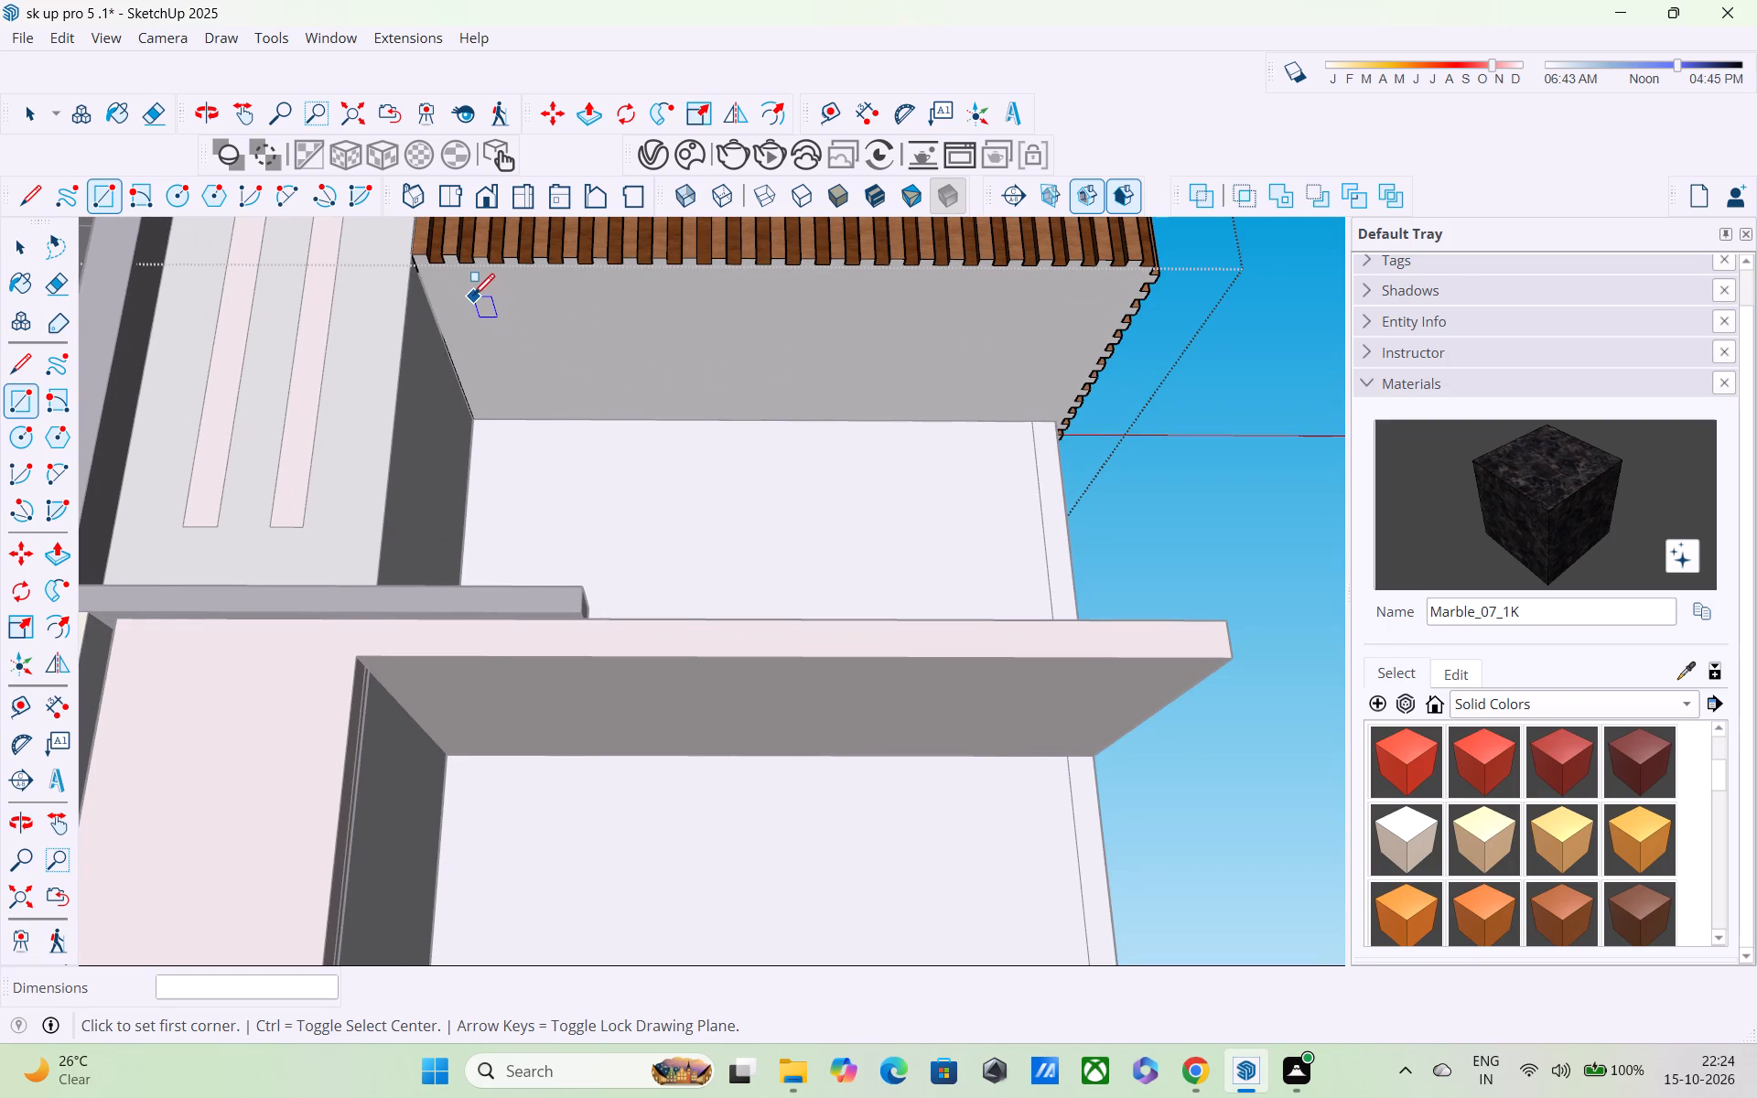
left_click(469, 294)
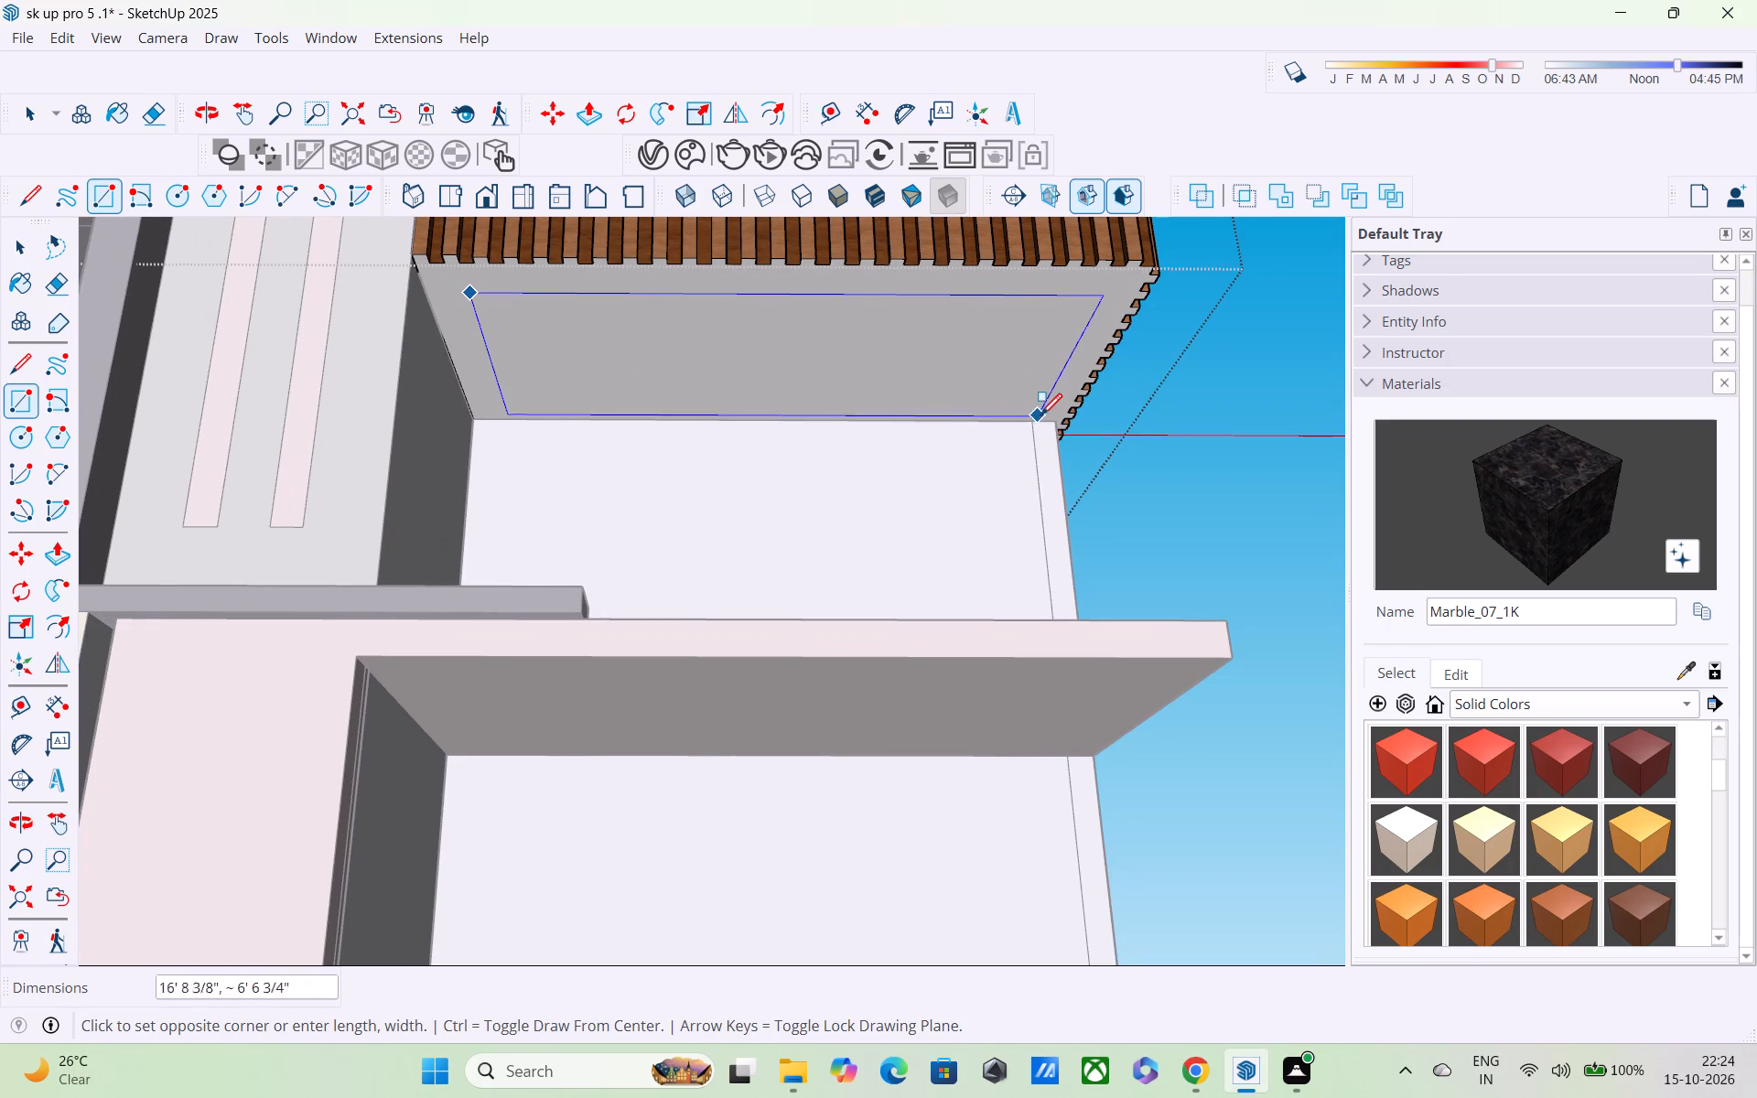
left_click(1055, 411)
middle_click_drag(969, 401, 891, 336)
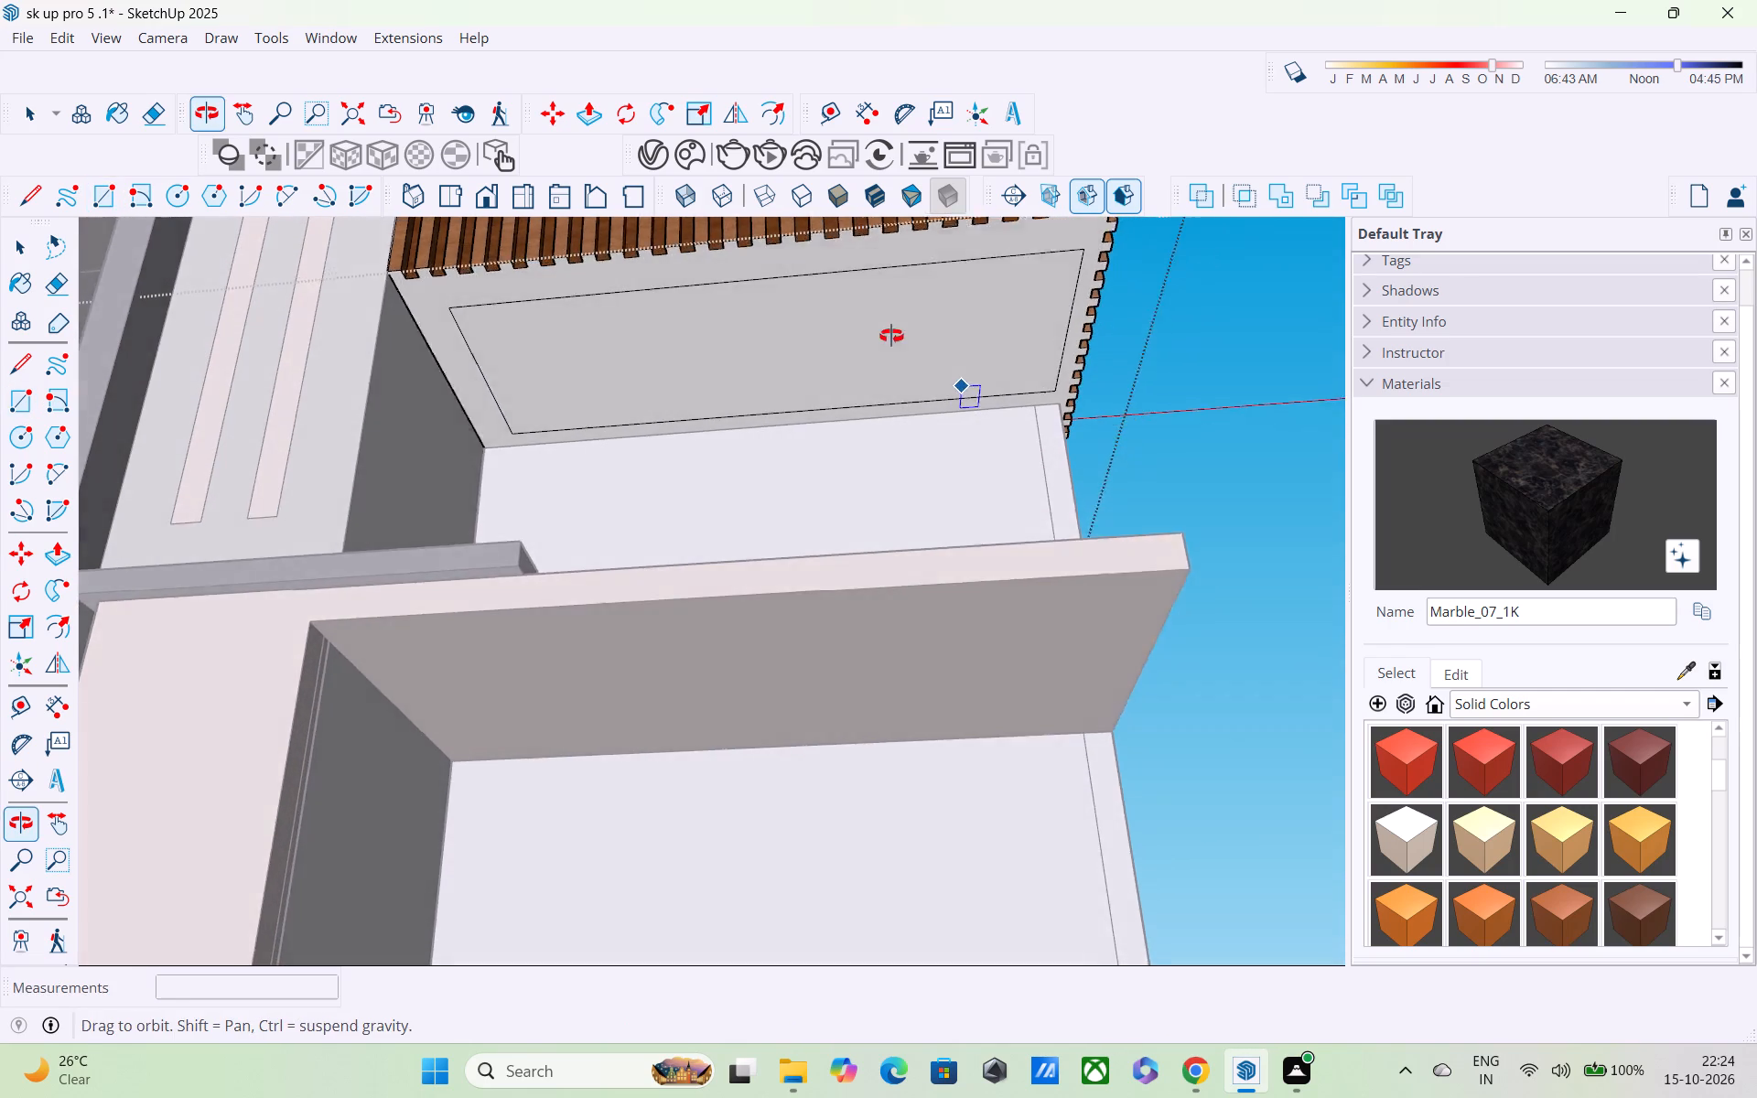
Offset the rectangle on the top slab's underside inward by 3" to form a narrow border strip.
middle_click_drag(891, 336, 880, 325)
key("f")
left_click(814, 281)
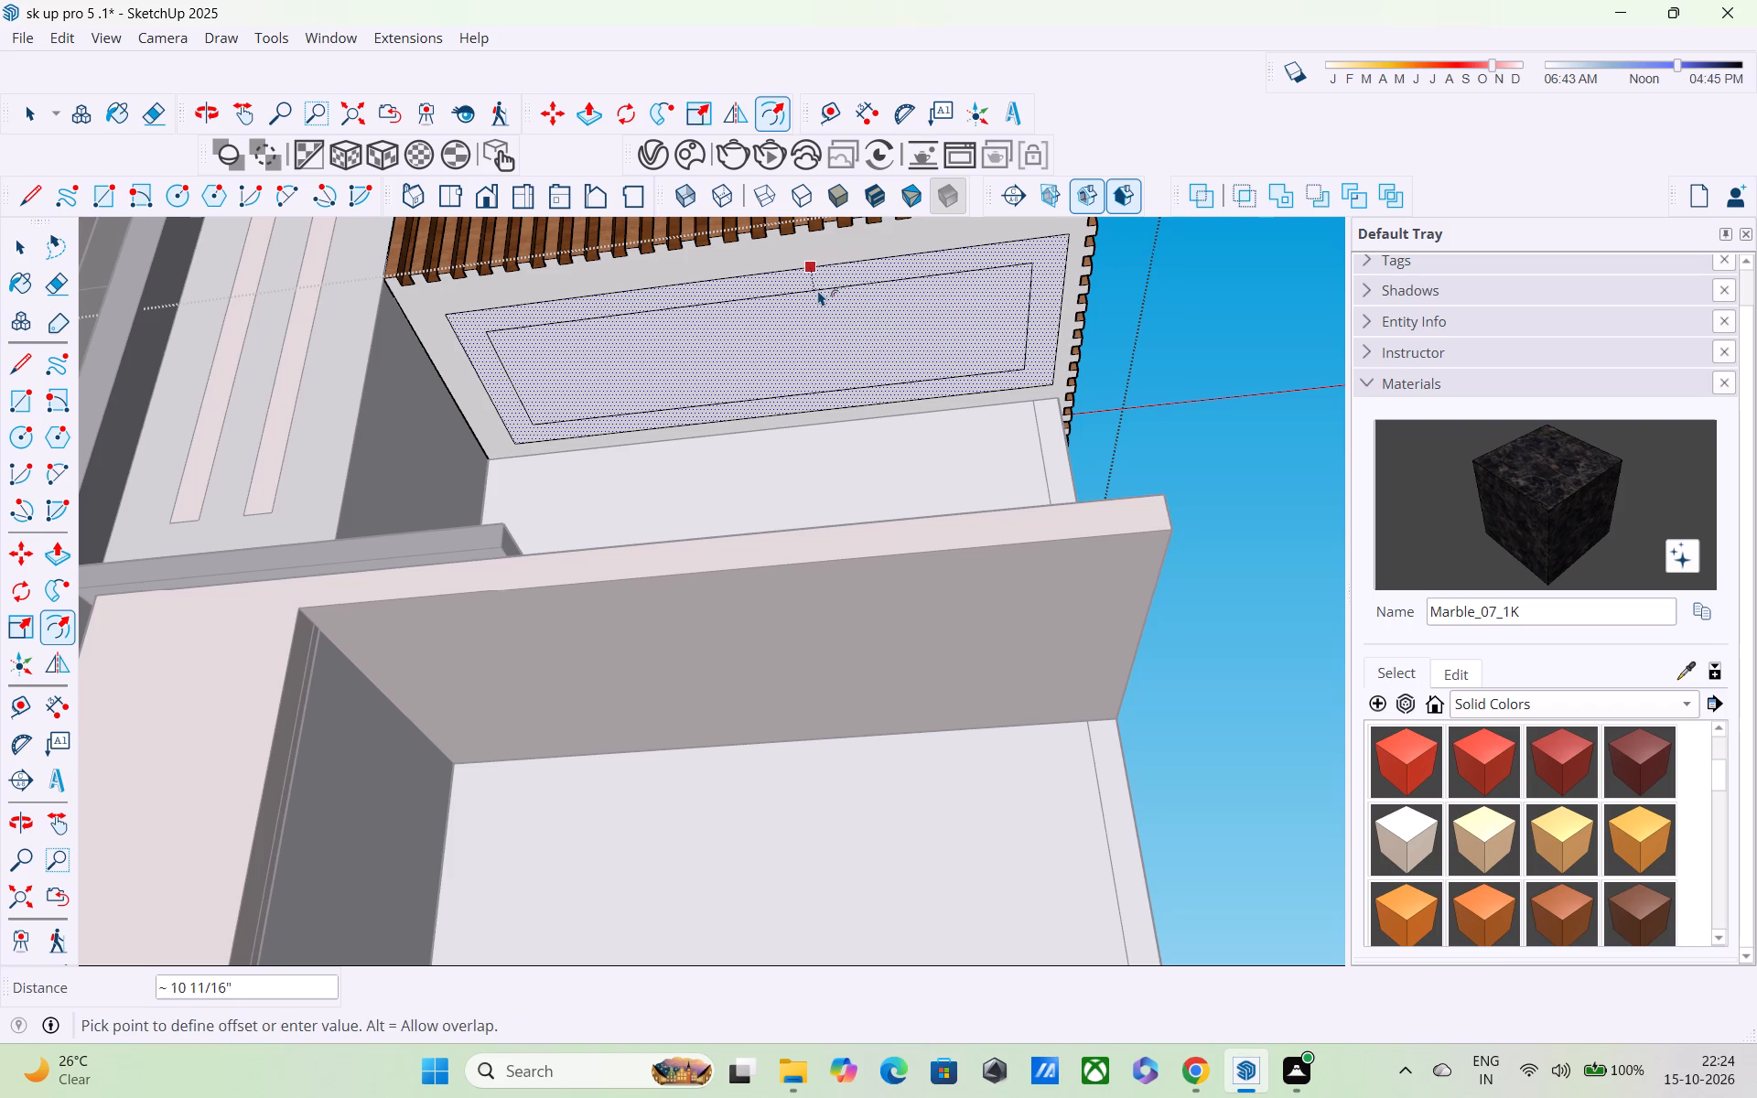
type("3\"")
key("Return")
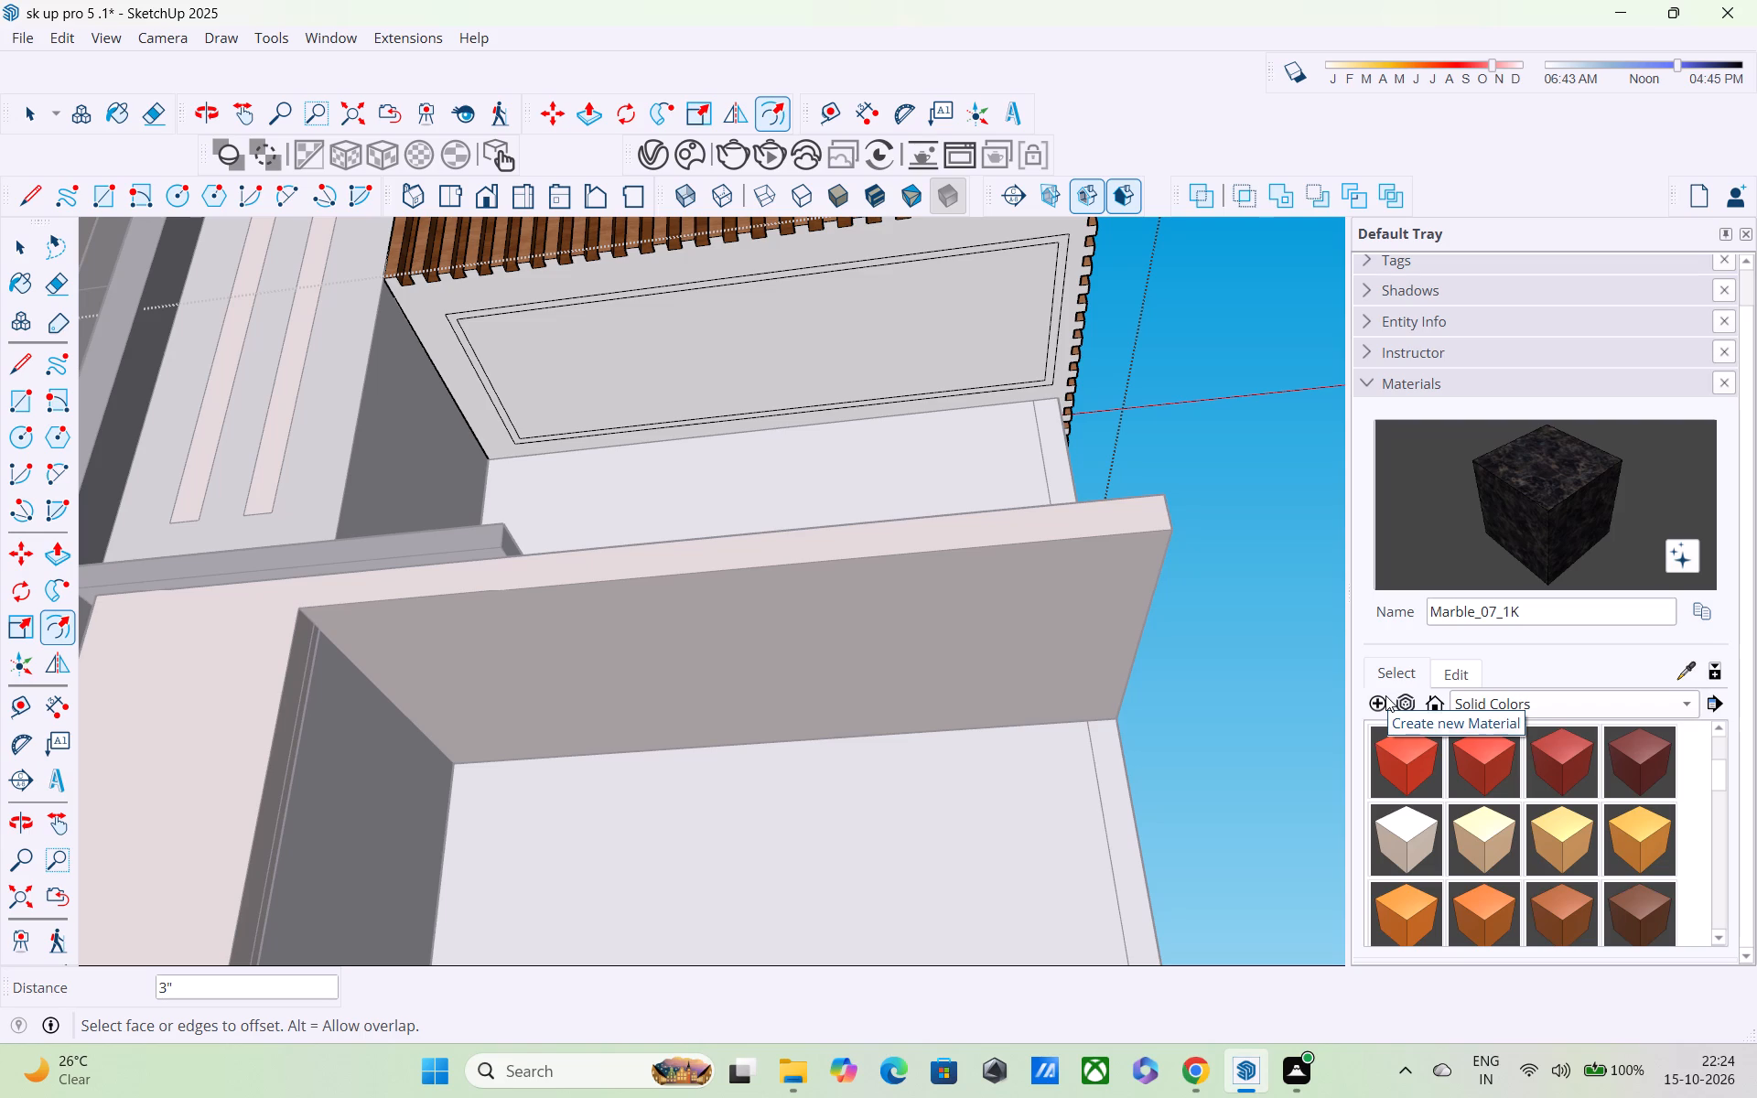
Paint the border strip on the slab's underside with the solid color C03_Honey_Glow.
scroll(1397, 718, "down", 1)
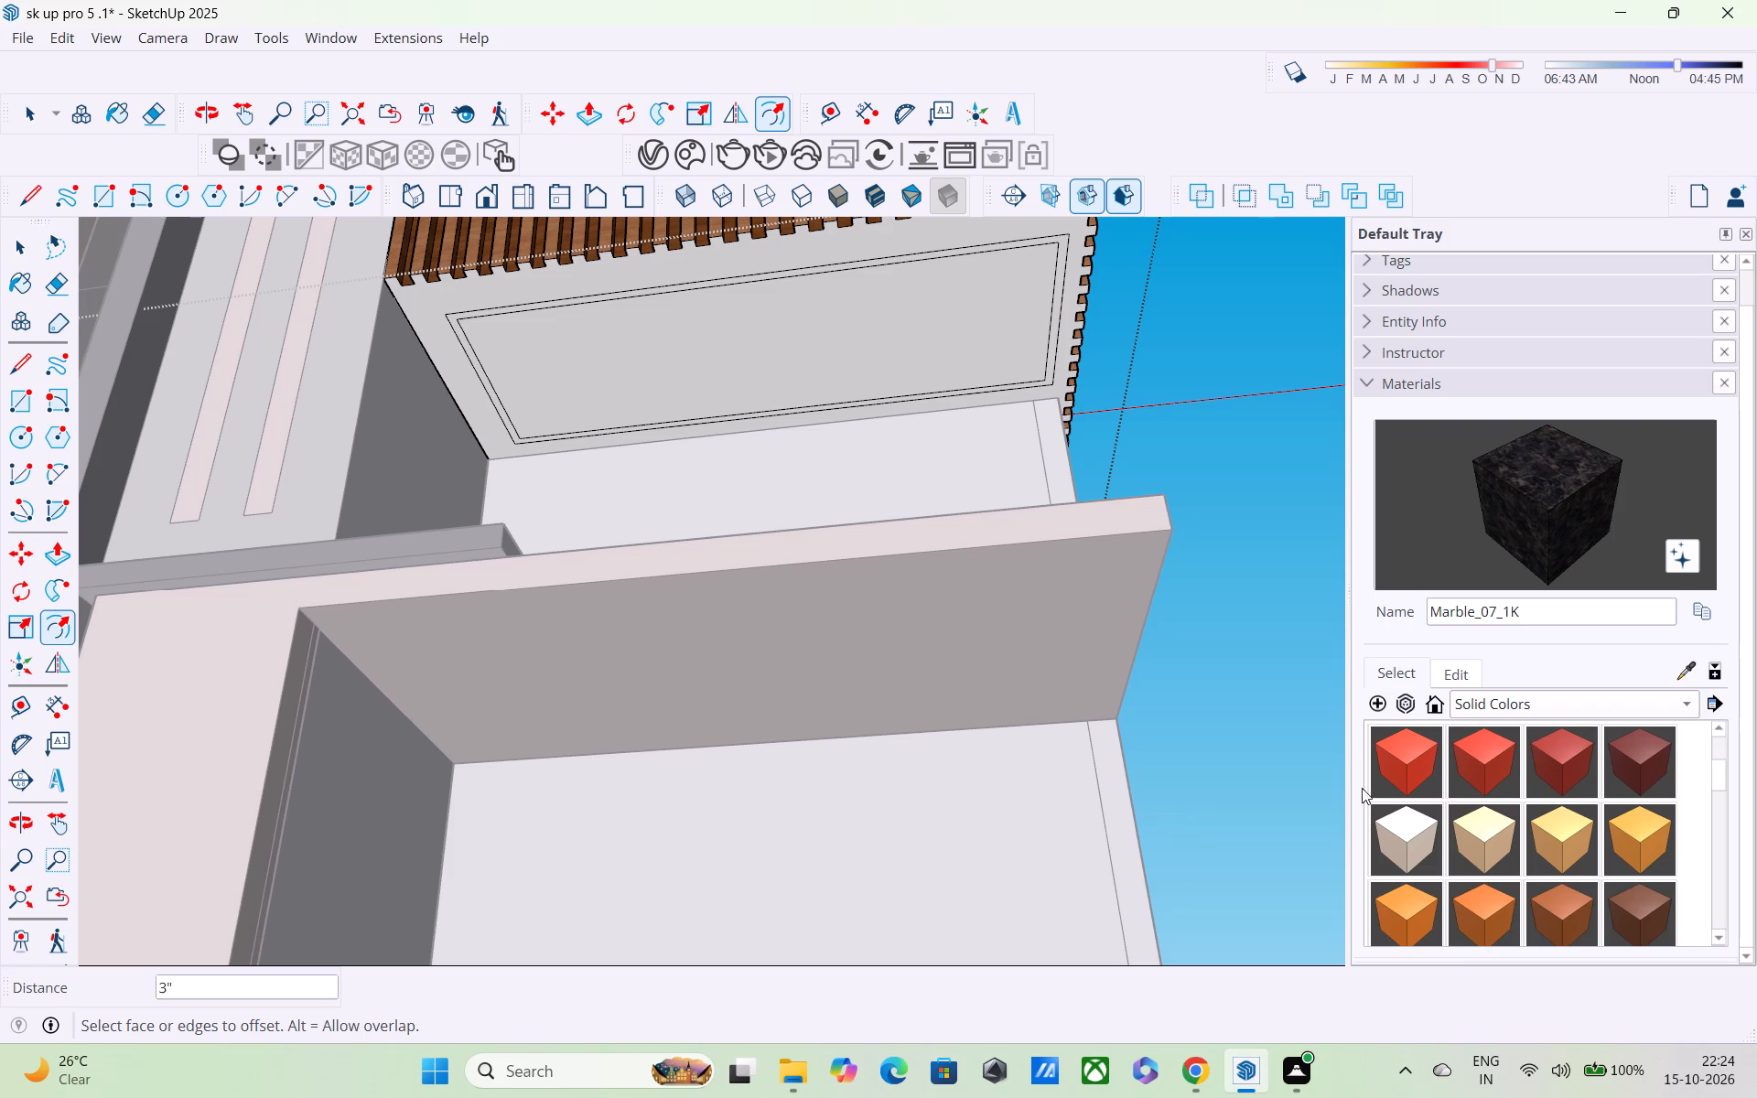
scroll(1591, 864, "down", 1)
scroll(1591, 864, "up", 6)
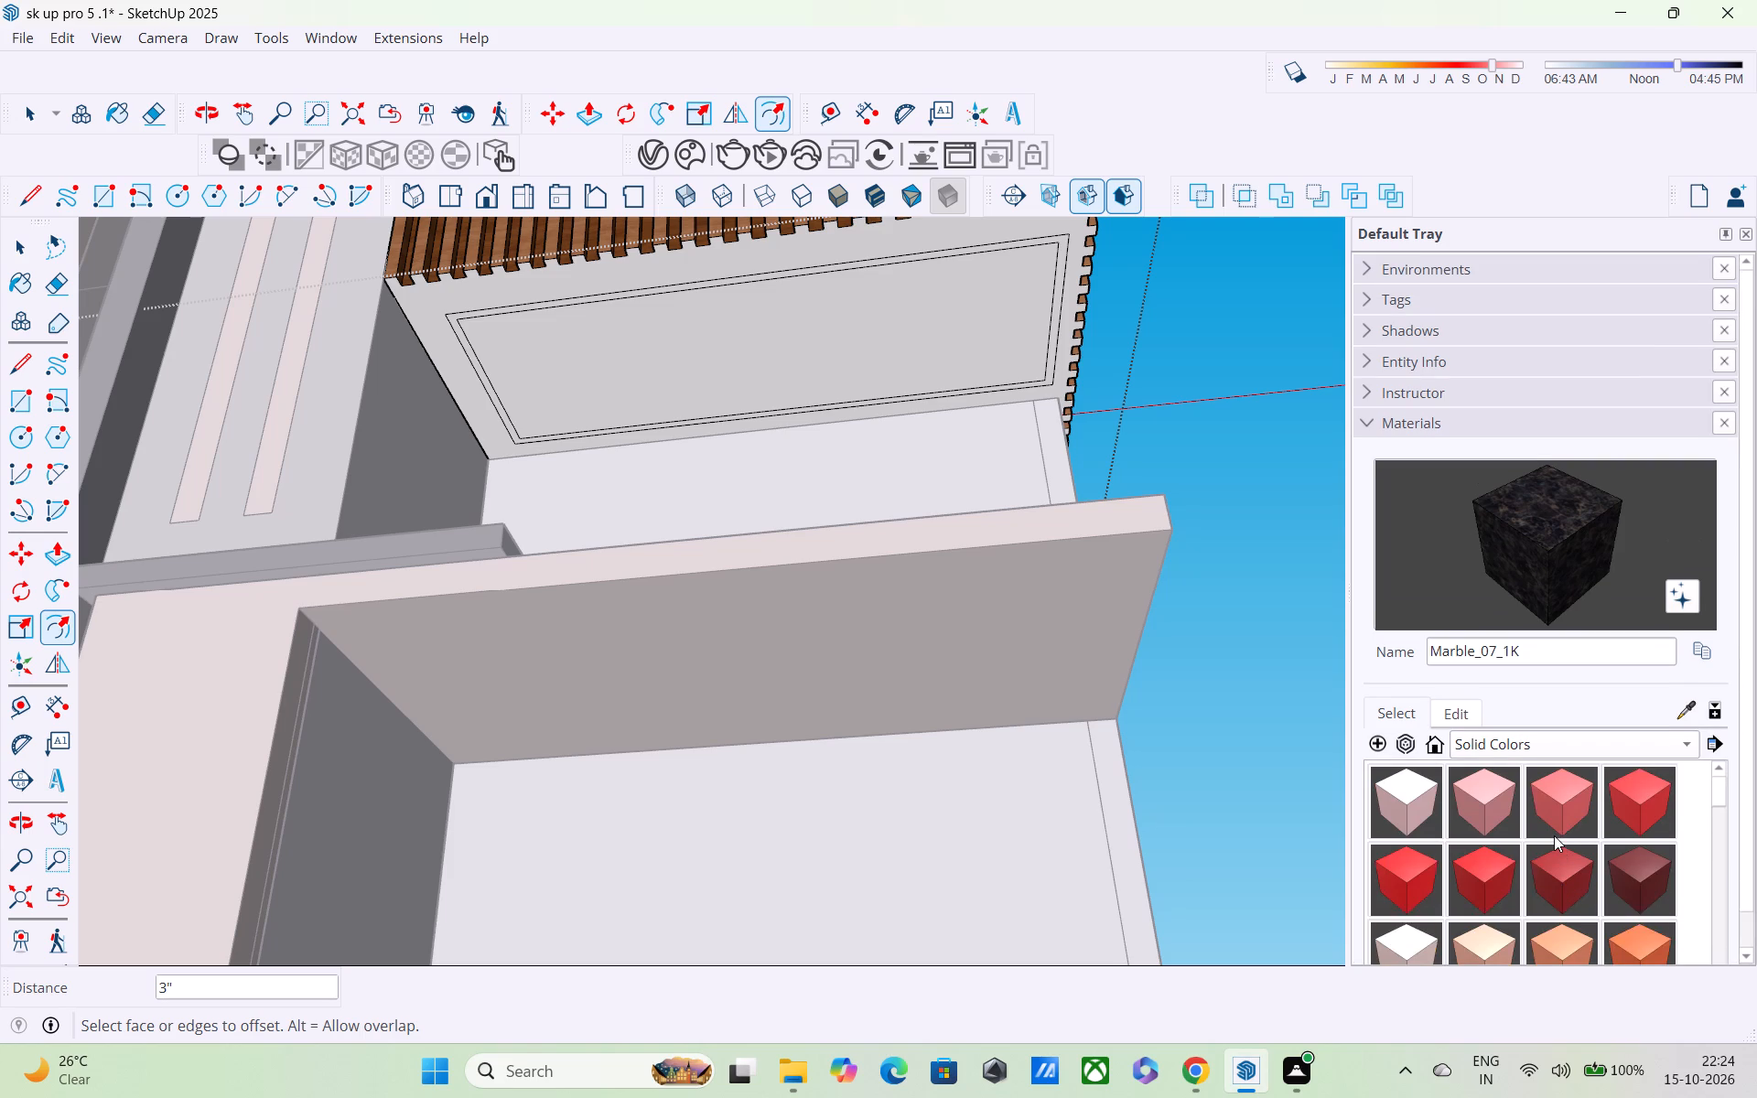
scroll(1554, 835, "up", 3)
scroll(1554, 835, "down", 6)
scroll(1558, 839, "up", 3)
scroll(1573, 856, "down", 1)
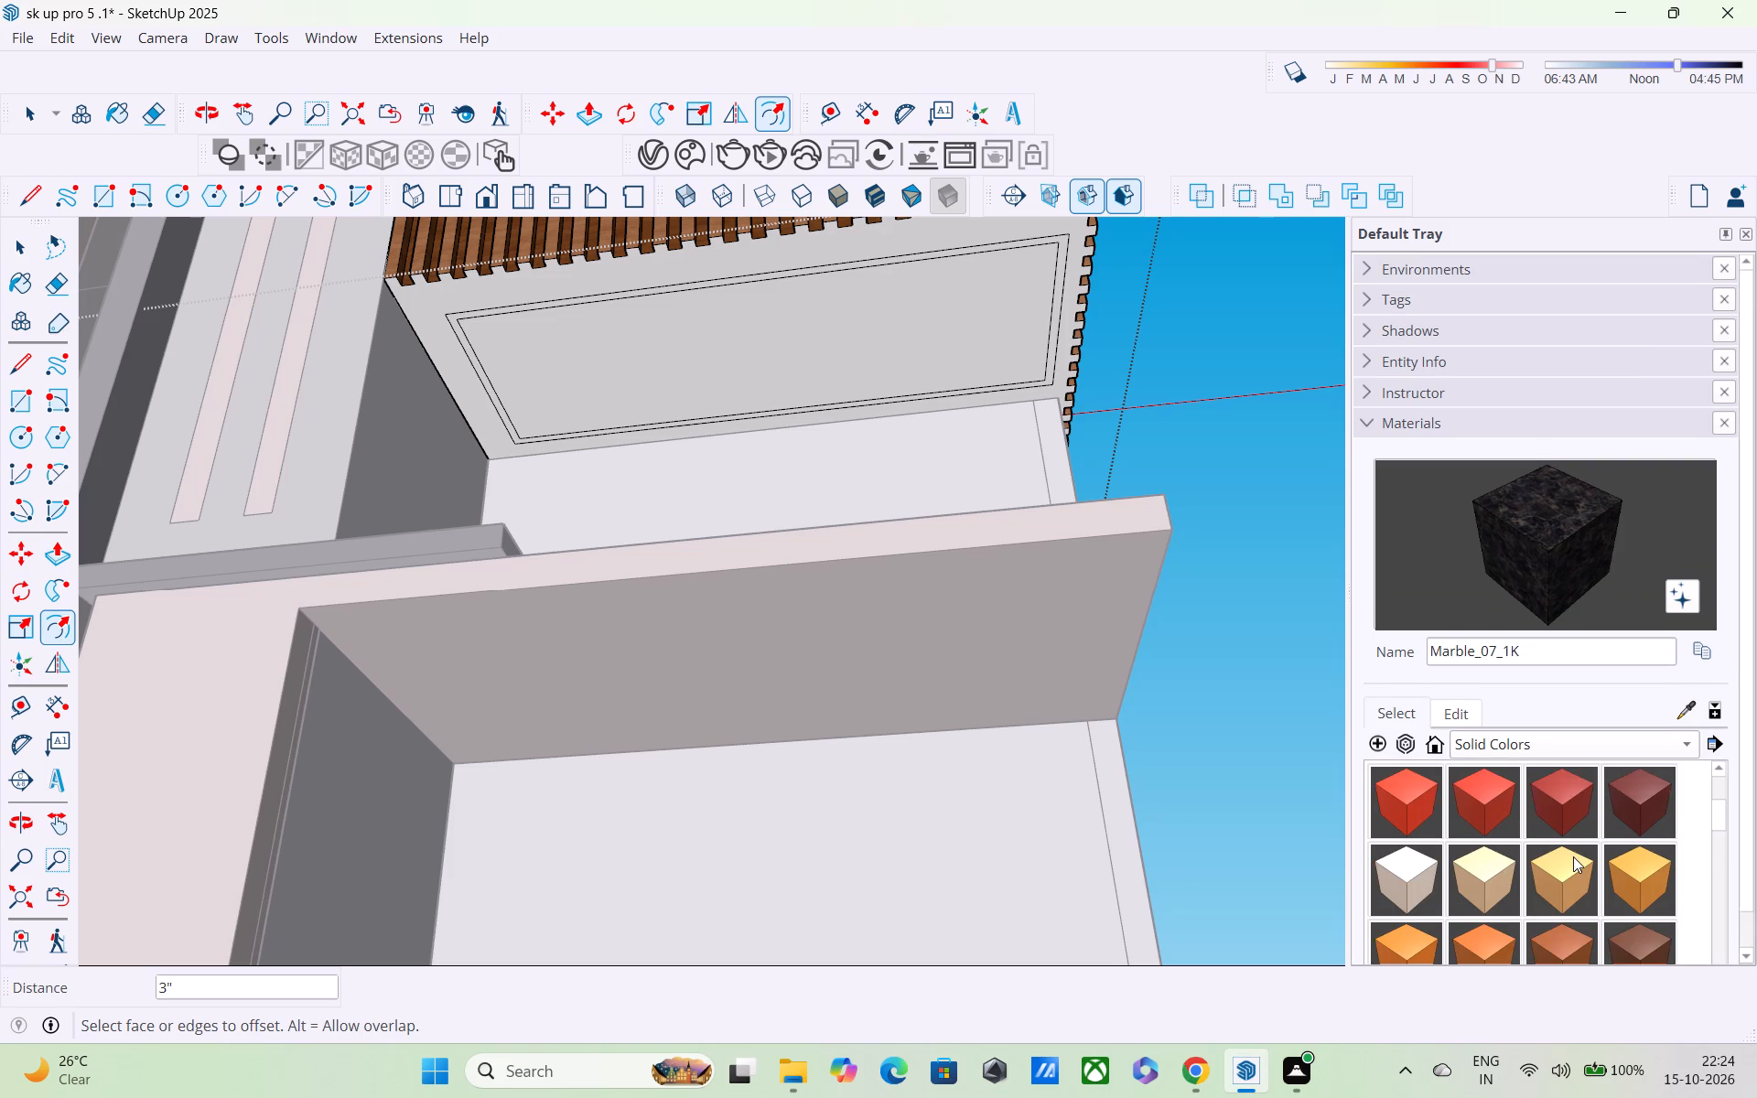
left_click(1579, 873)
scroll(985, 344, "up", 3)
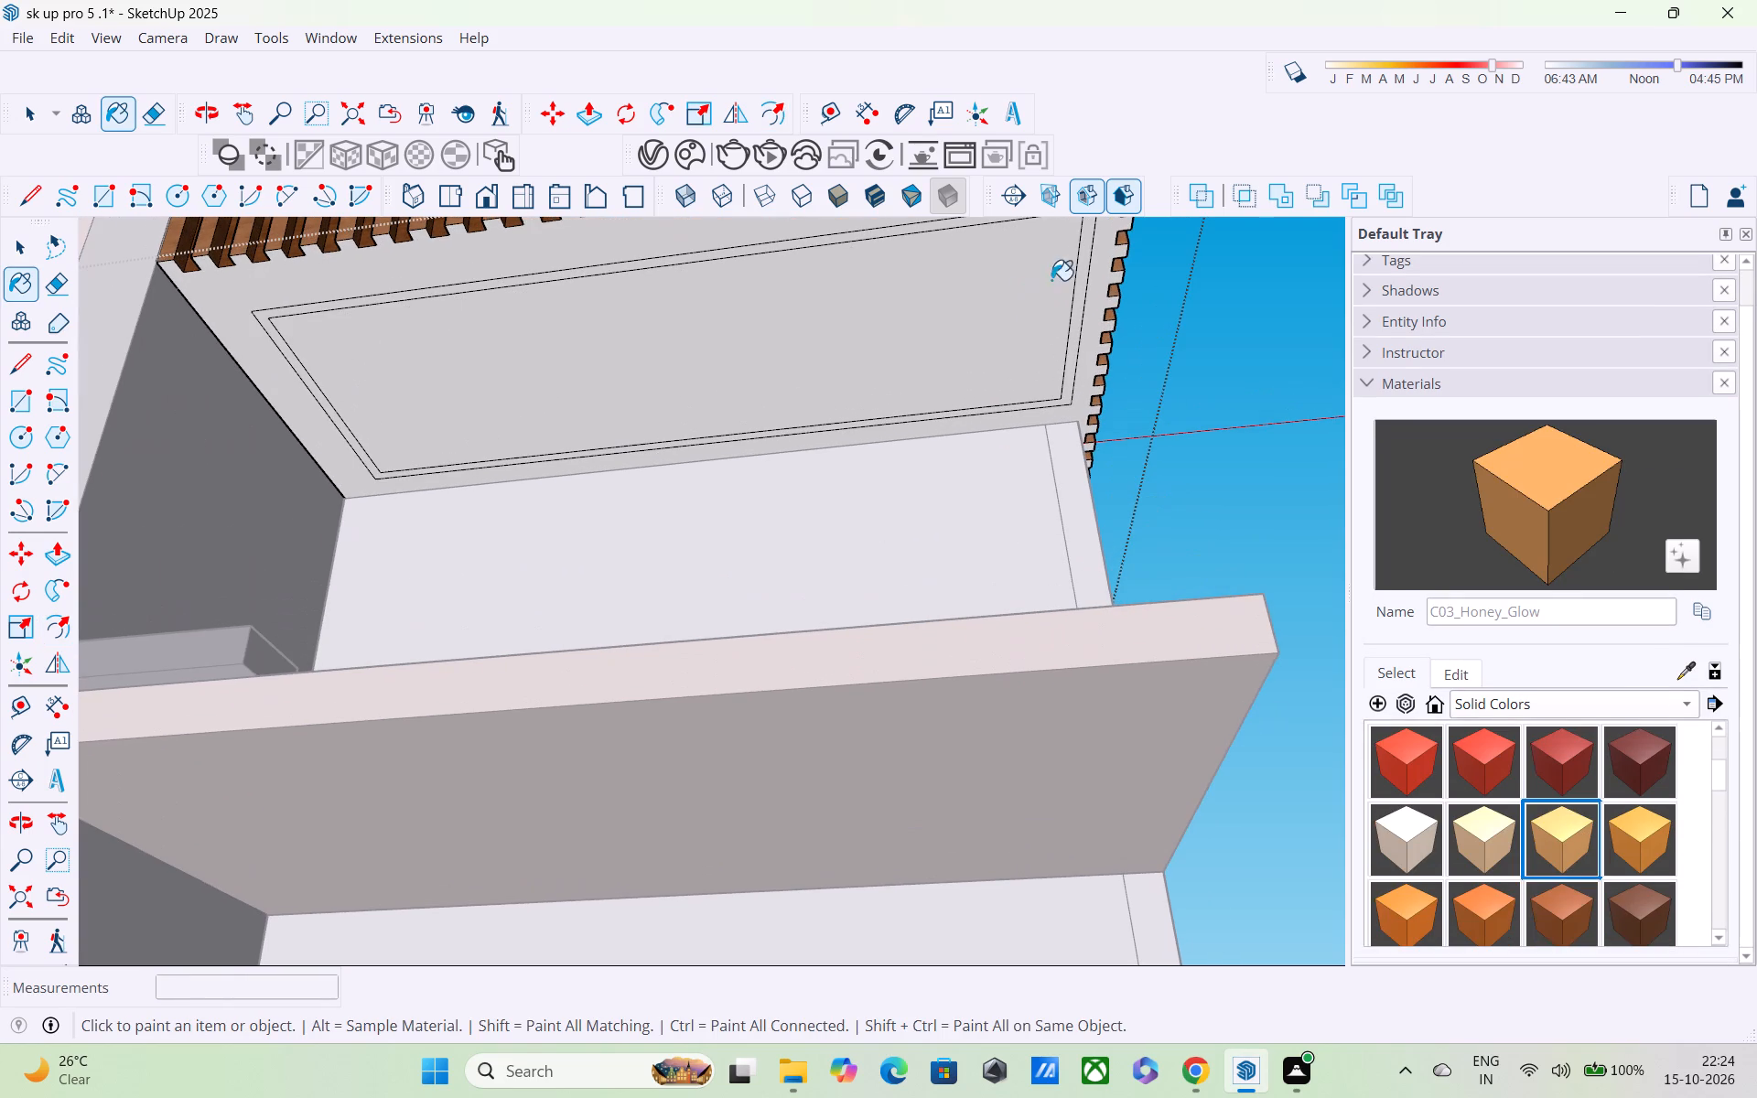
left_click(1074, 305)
Repaint the border strip on the slab's underside with the solid color D03_Lemon_Mist.
scroll(932, 361, "down", 2)
middle_click_drag(887, 387, 851, 415)
scroll(1405, 839, "down", 1)
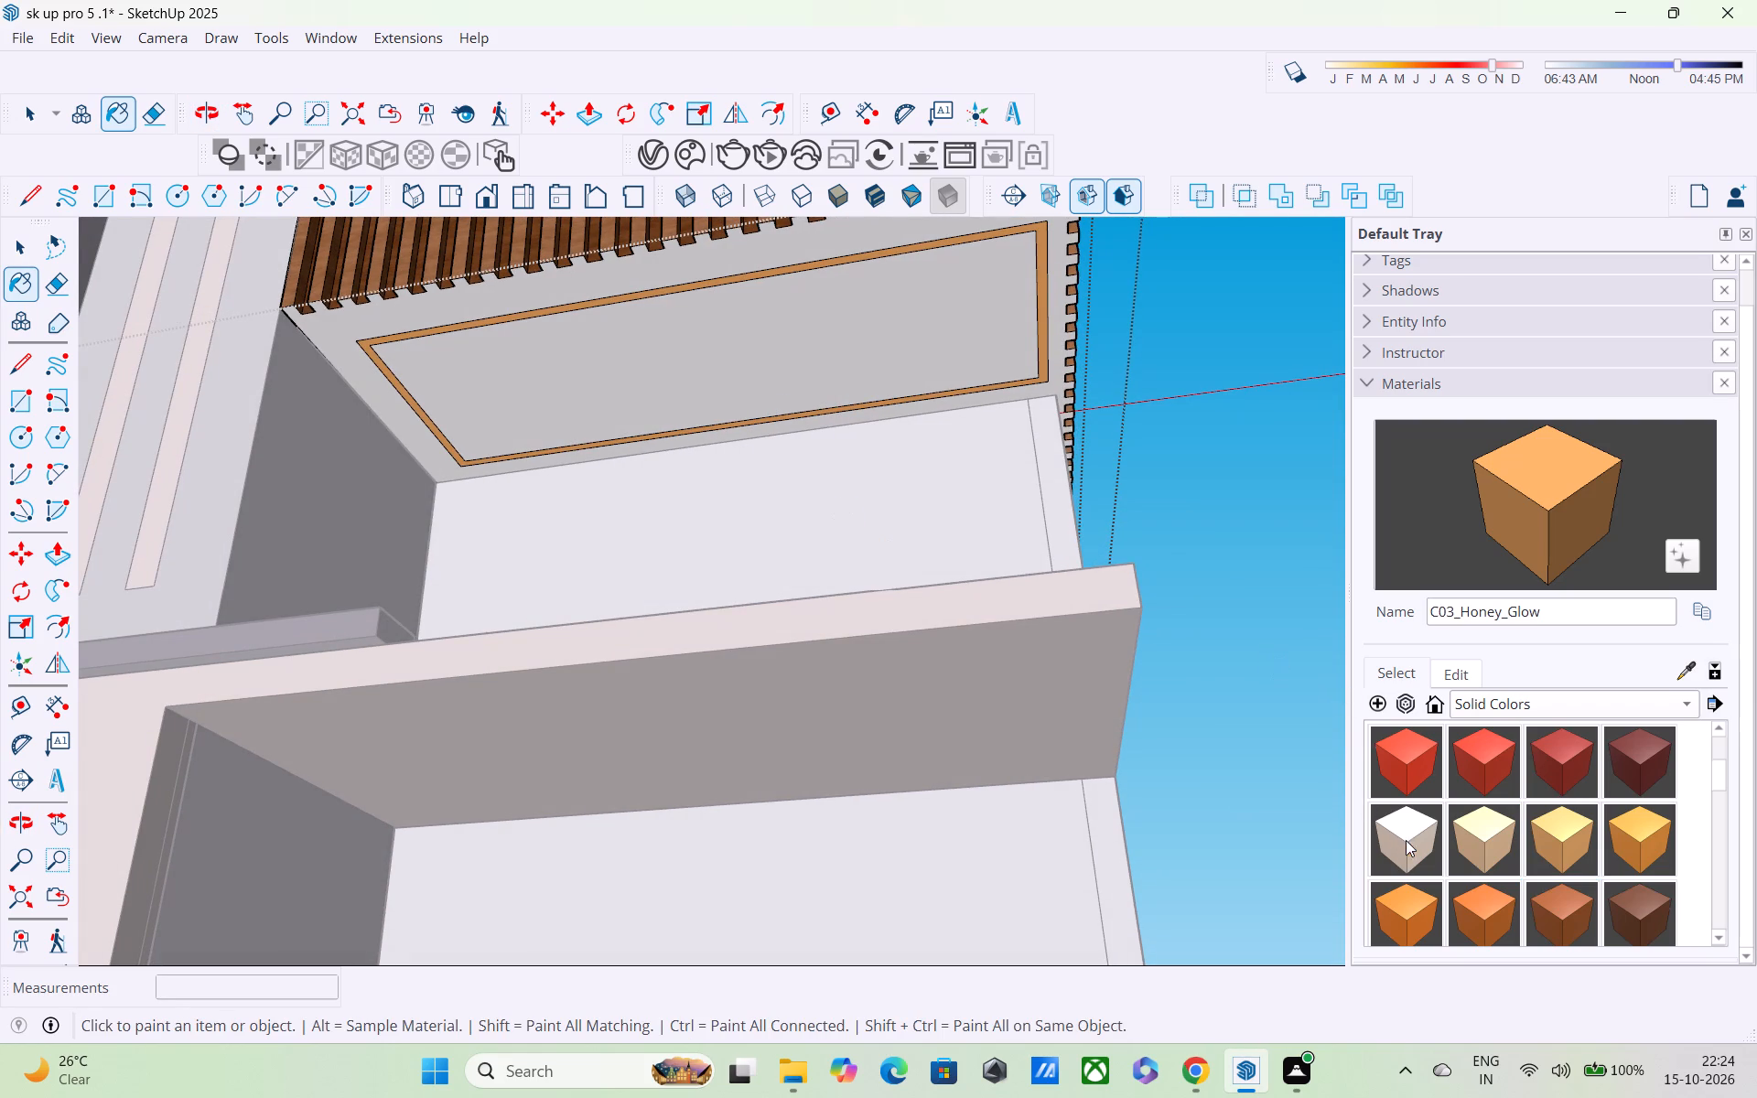
left_click(1570, 907)
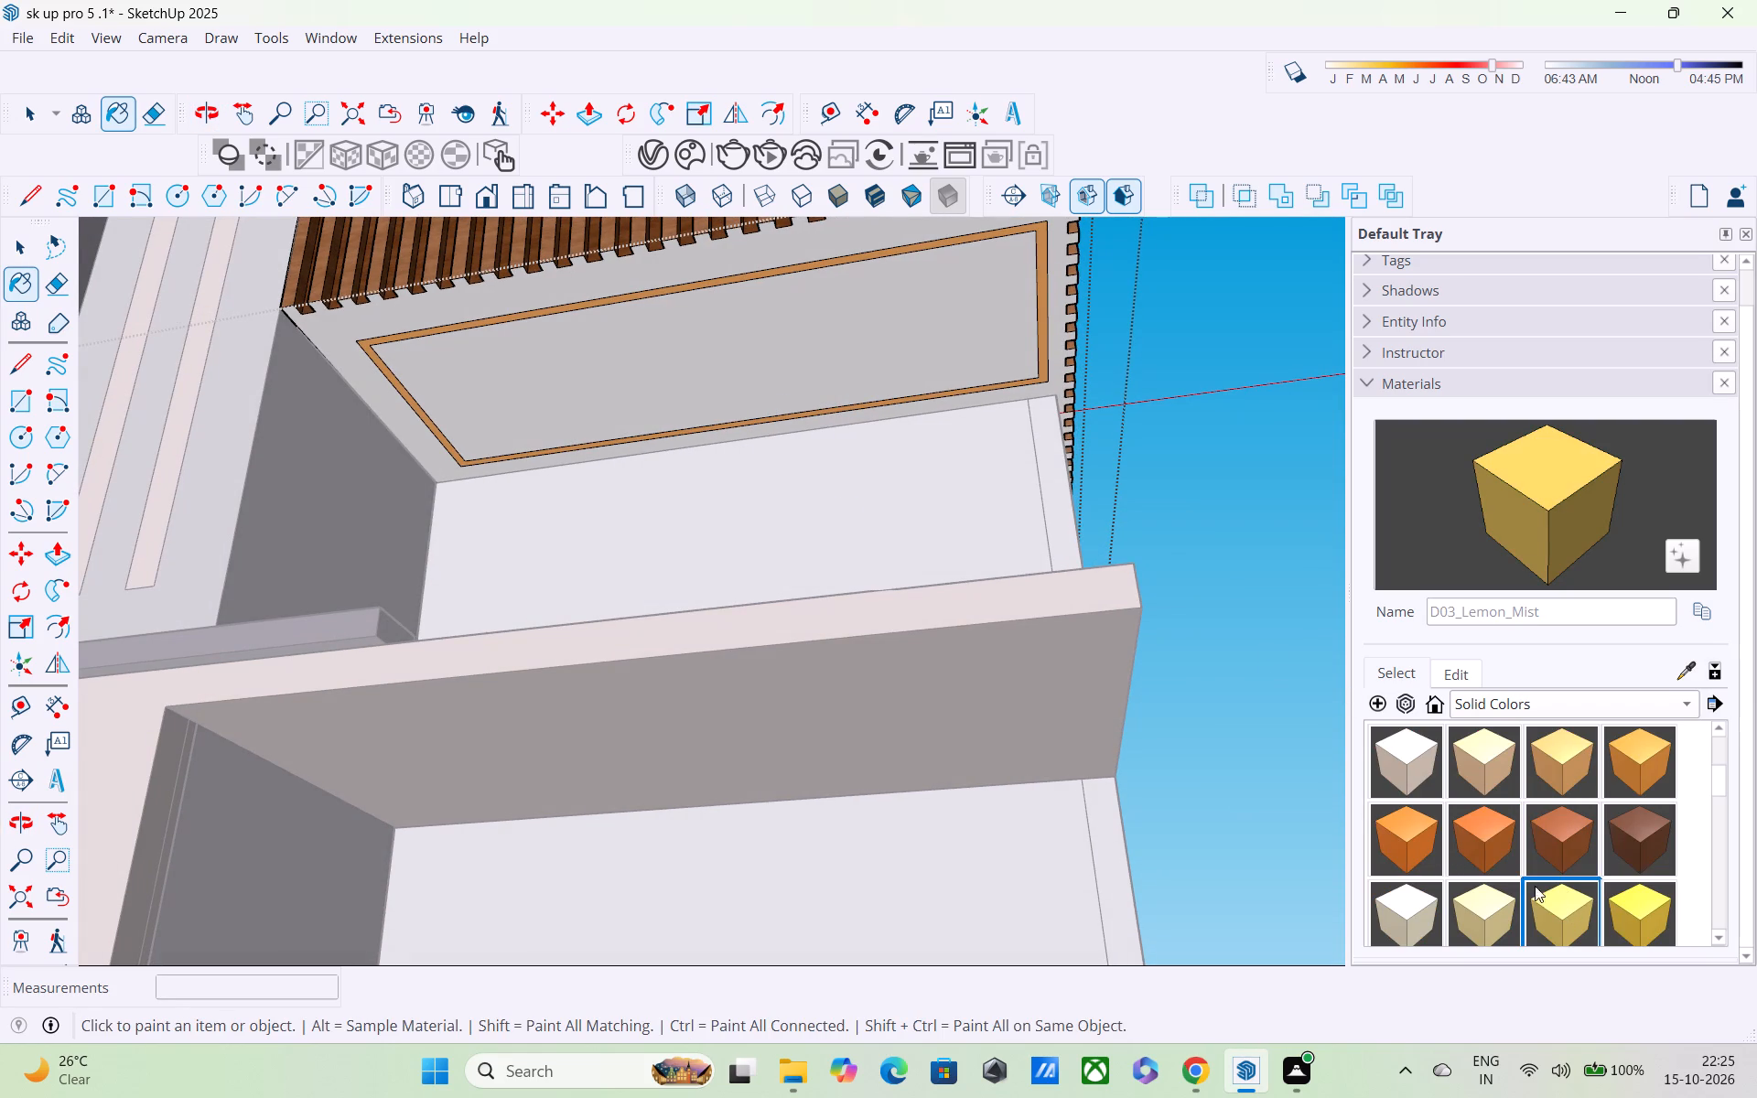
left_click(1043, 245)
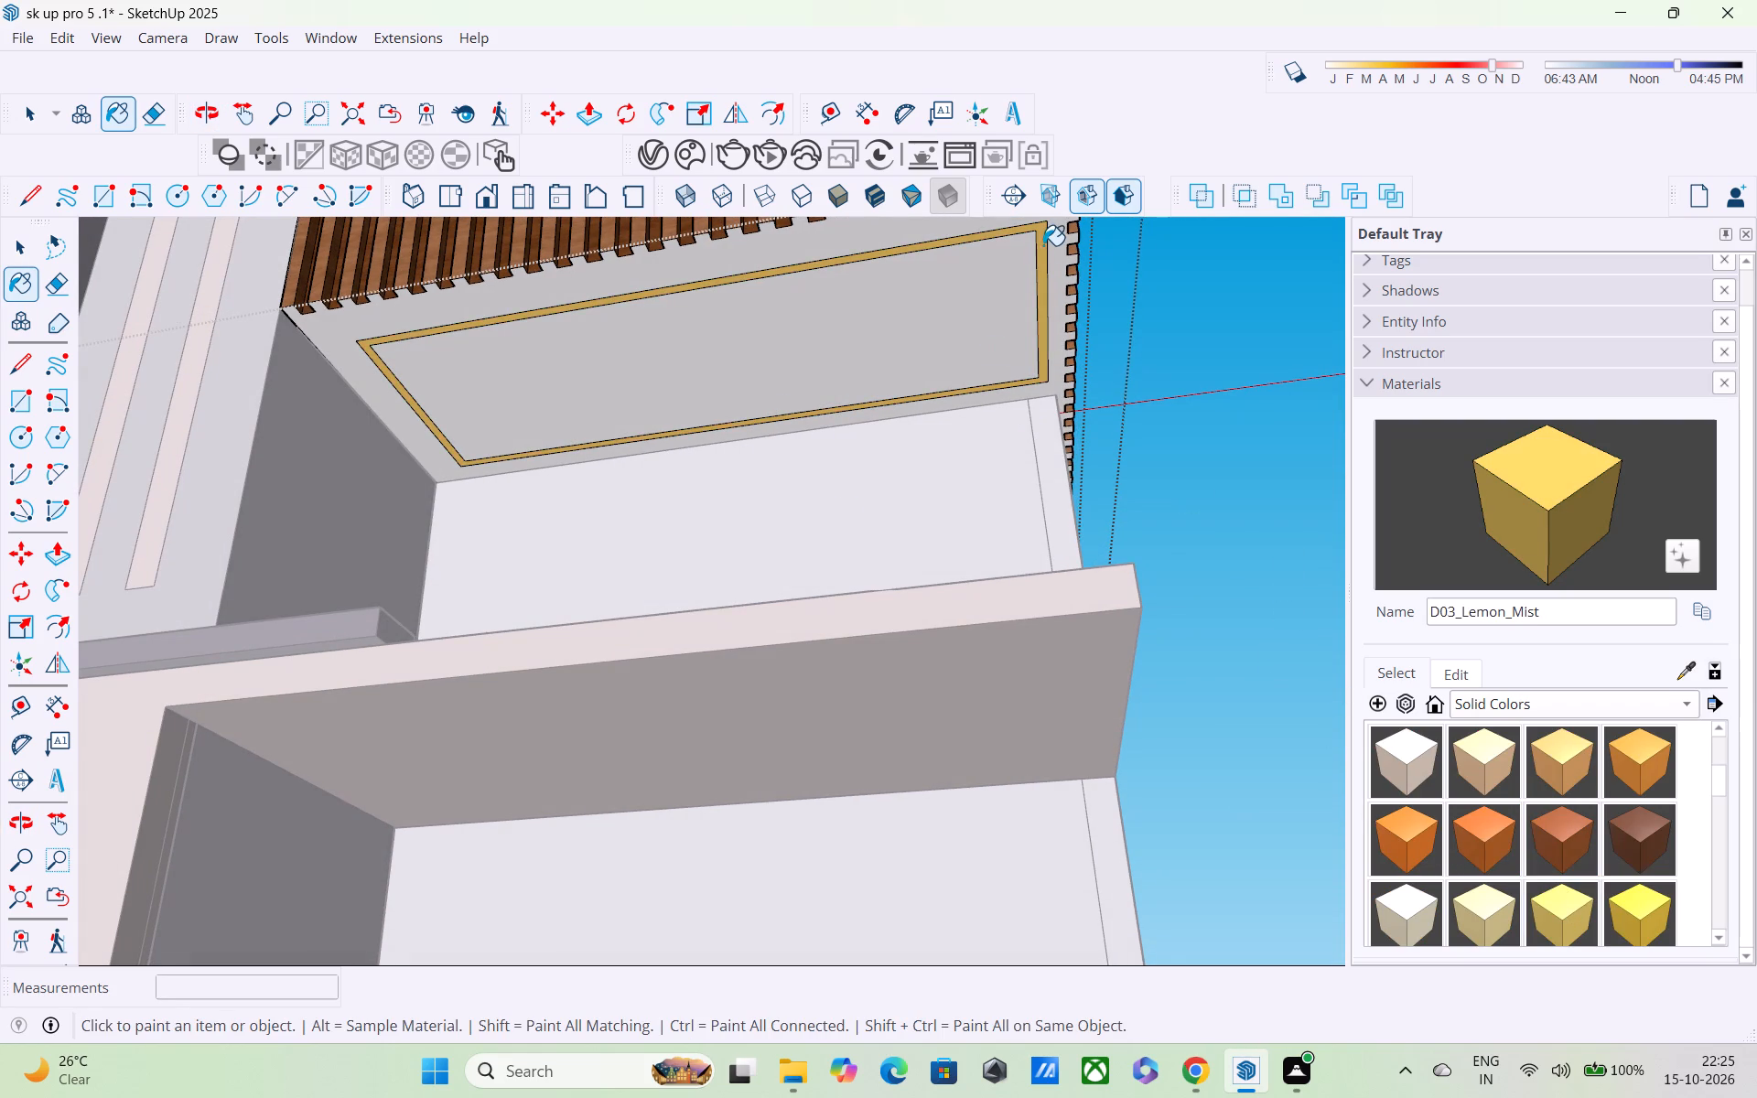
Copy the inner rectangle's short edge to the opposite end, about 16' 7 3/4" away, and divide the spacing into 80 equal parts.
scroll(1030, 339, "down", 3)
middle_click_drag(999, 374, 996, 414)
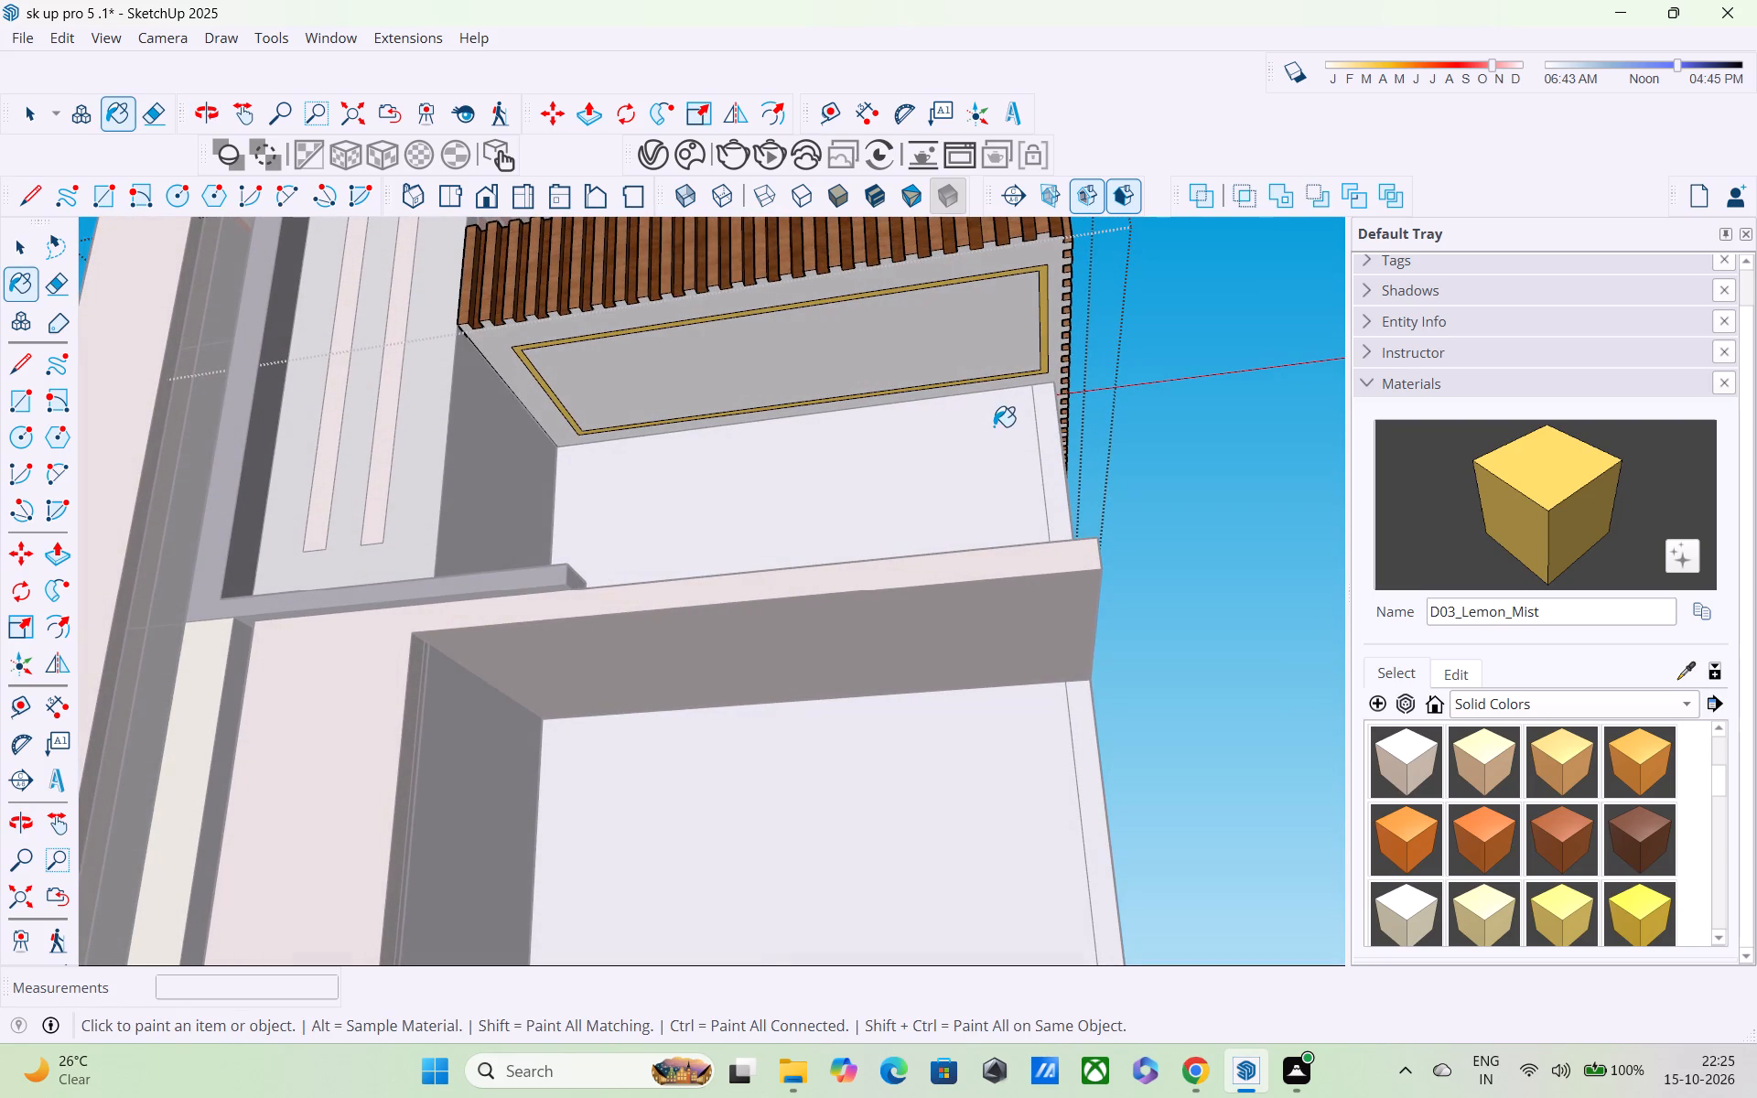
key("space")
scroll(564, 413, "up", 4)
key("space")
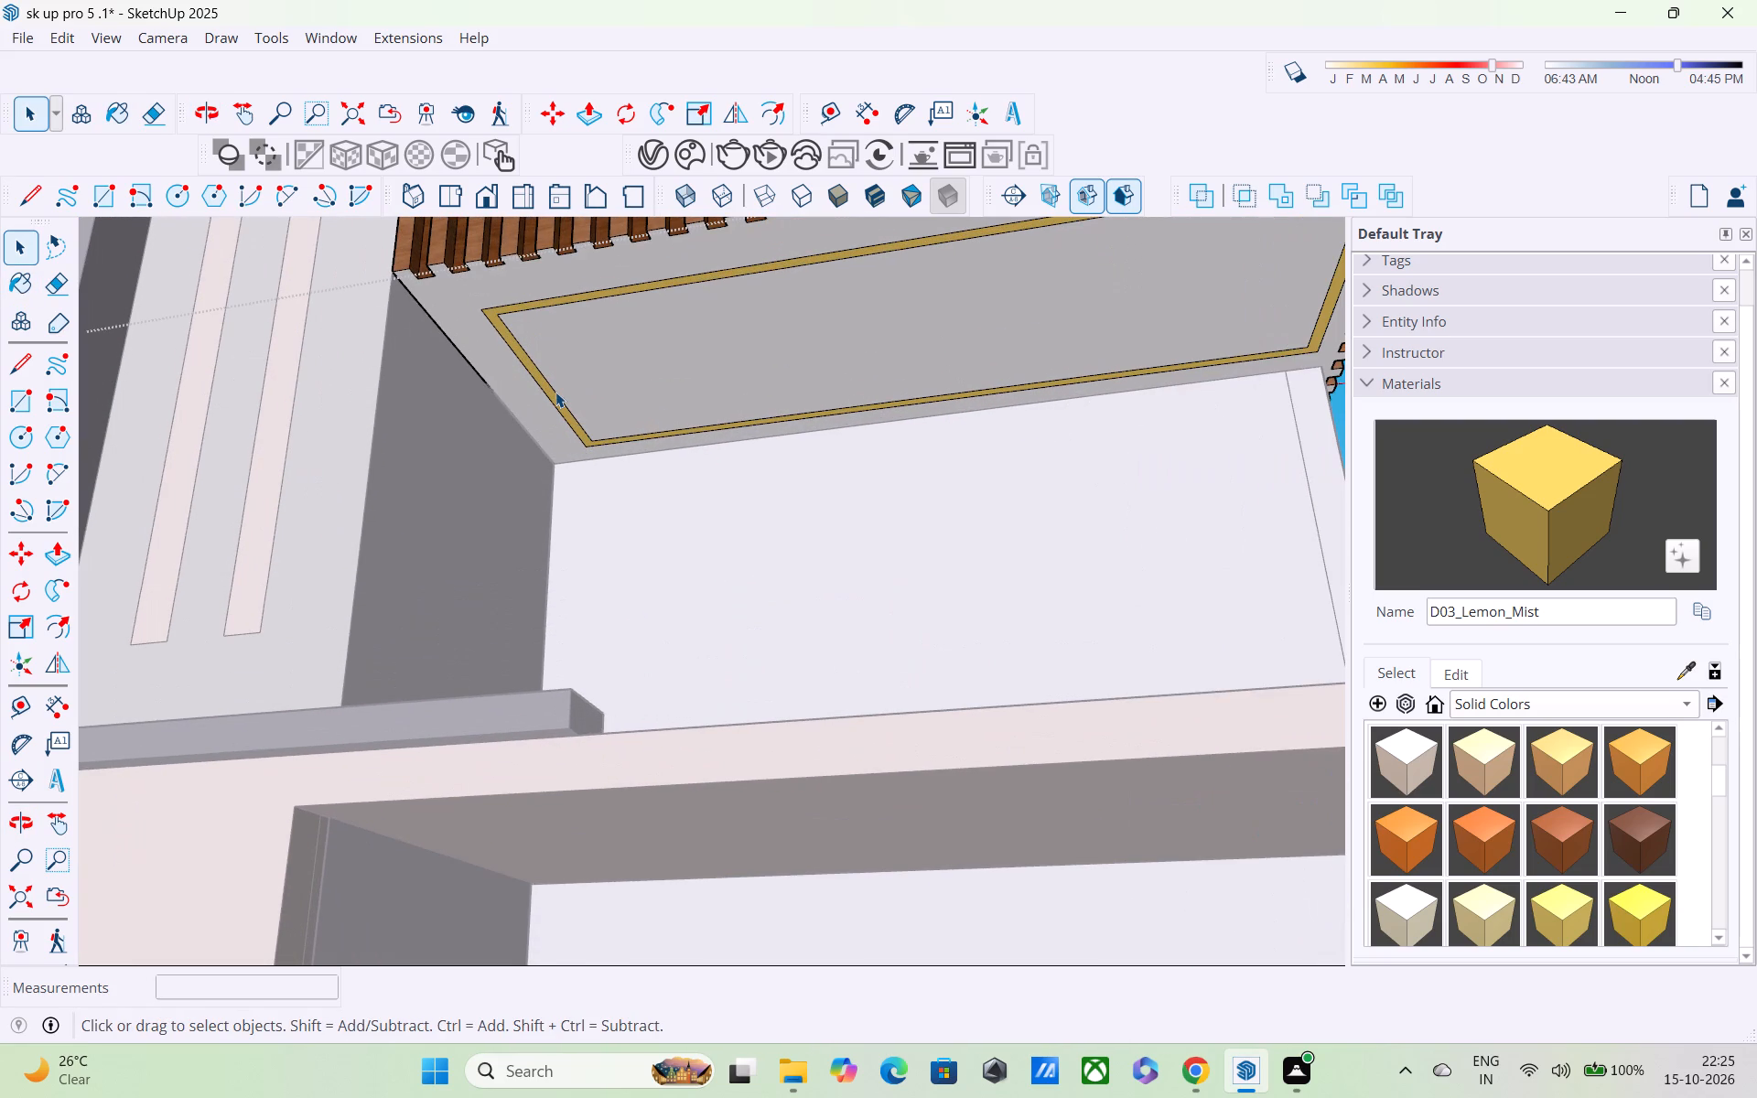
key("space")
left_click(534, 363)
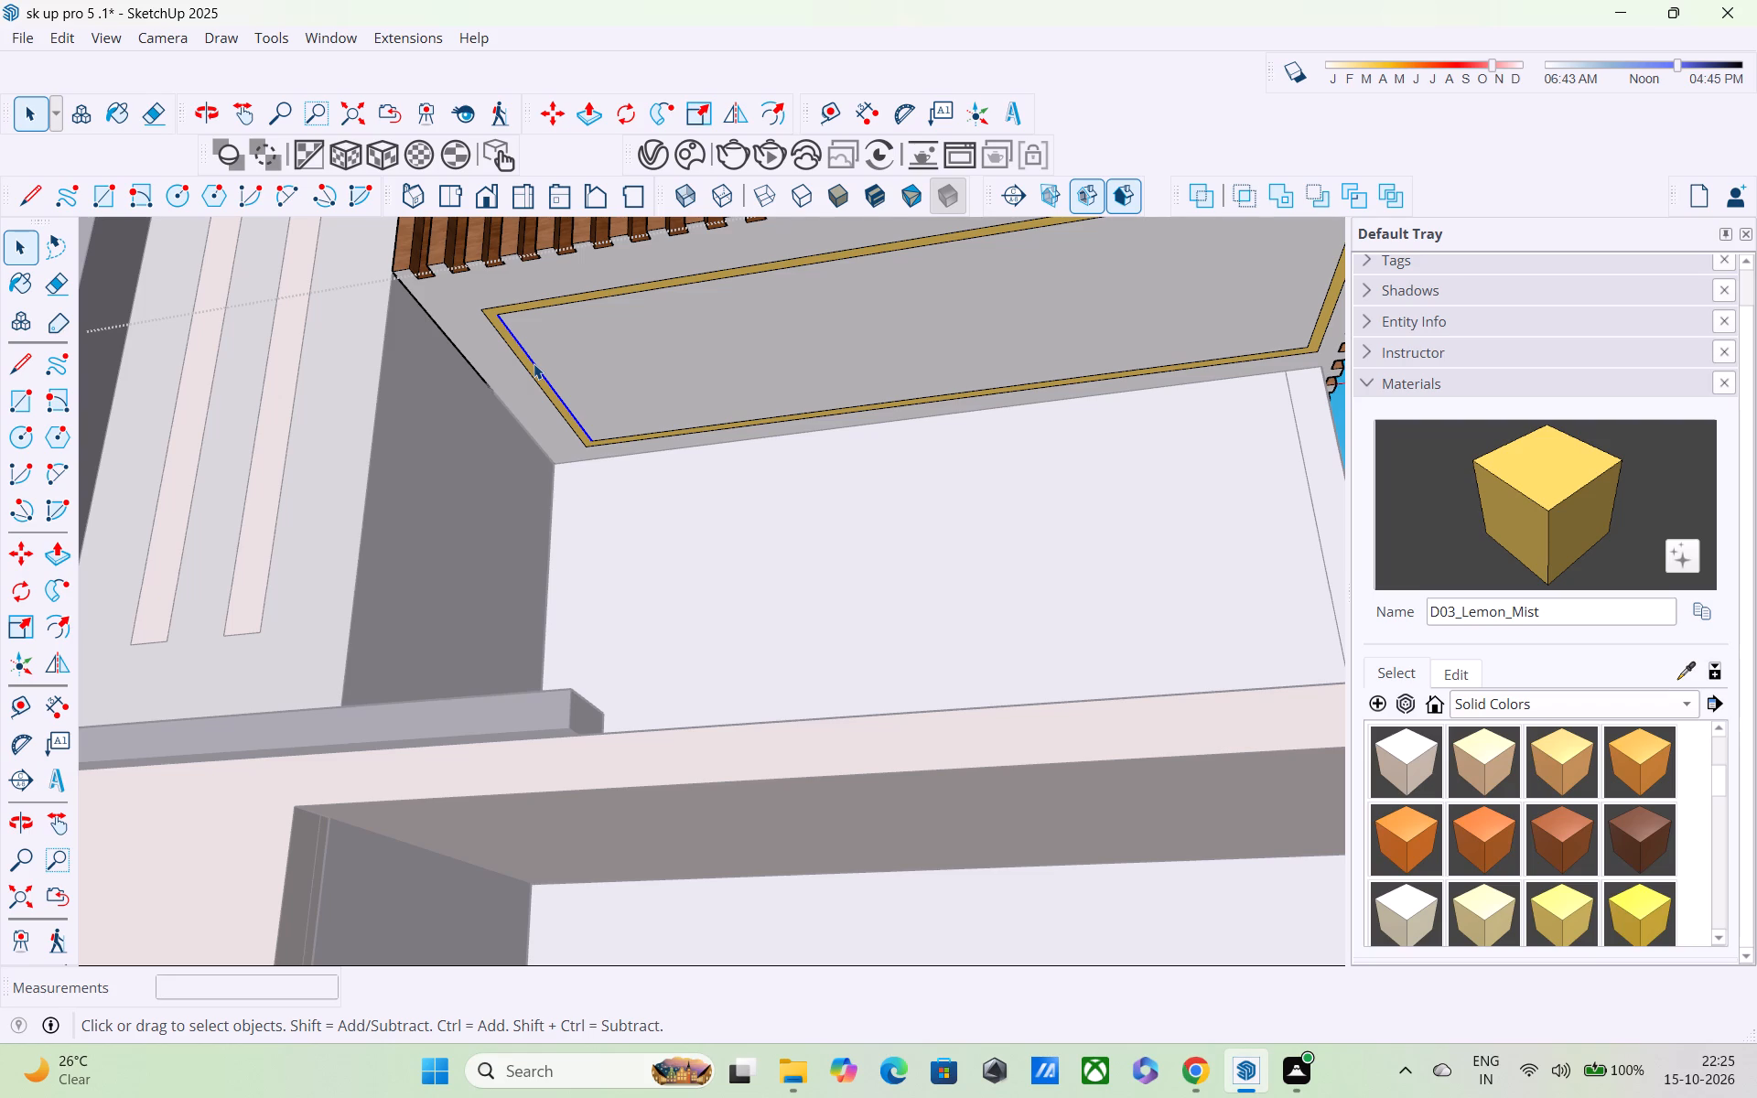
key("m")
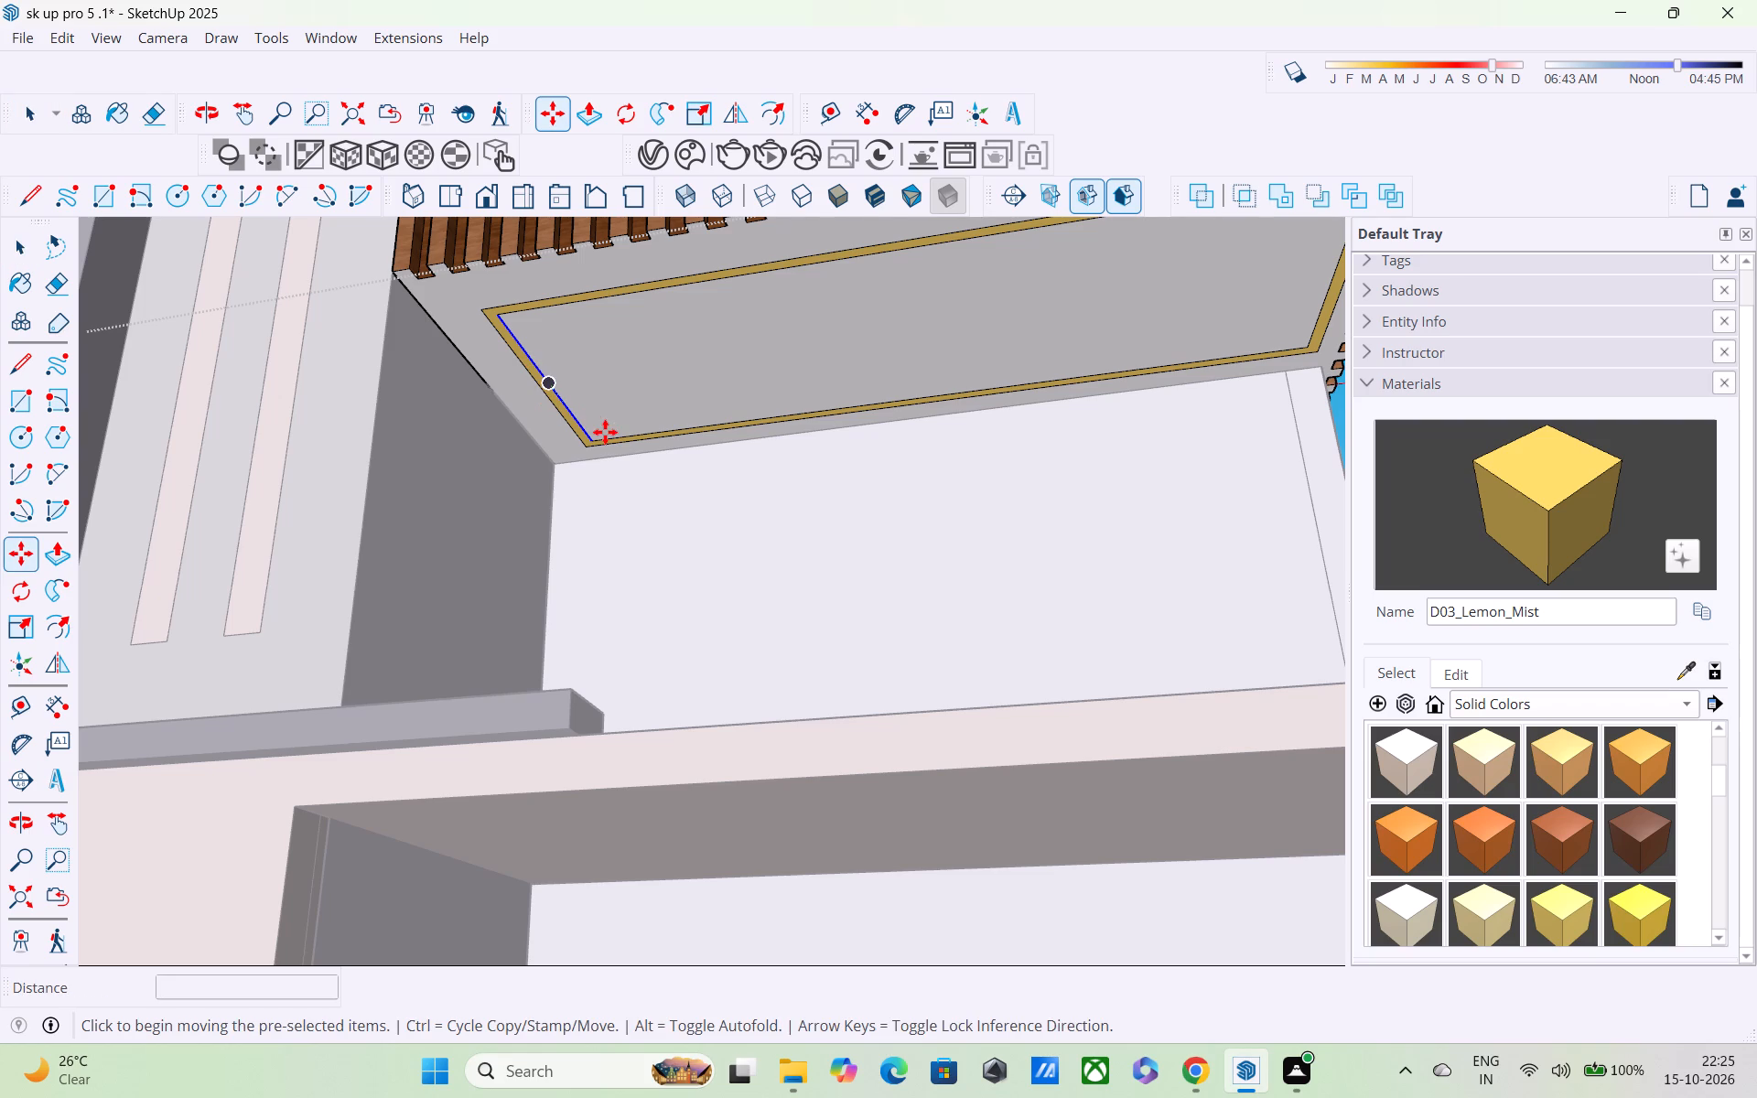
left_click(589, 439)
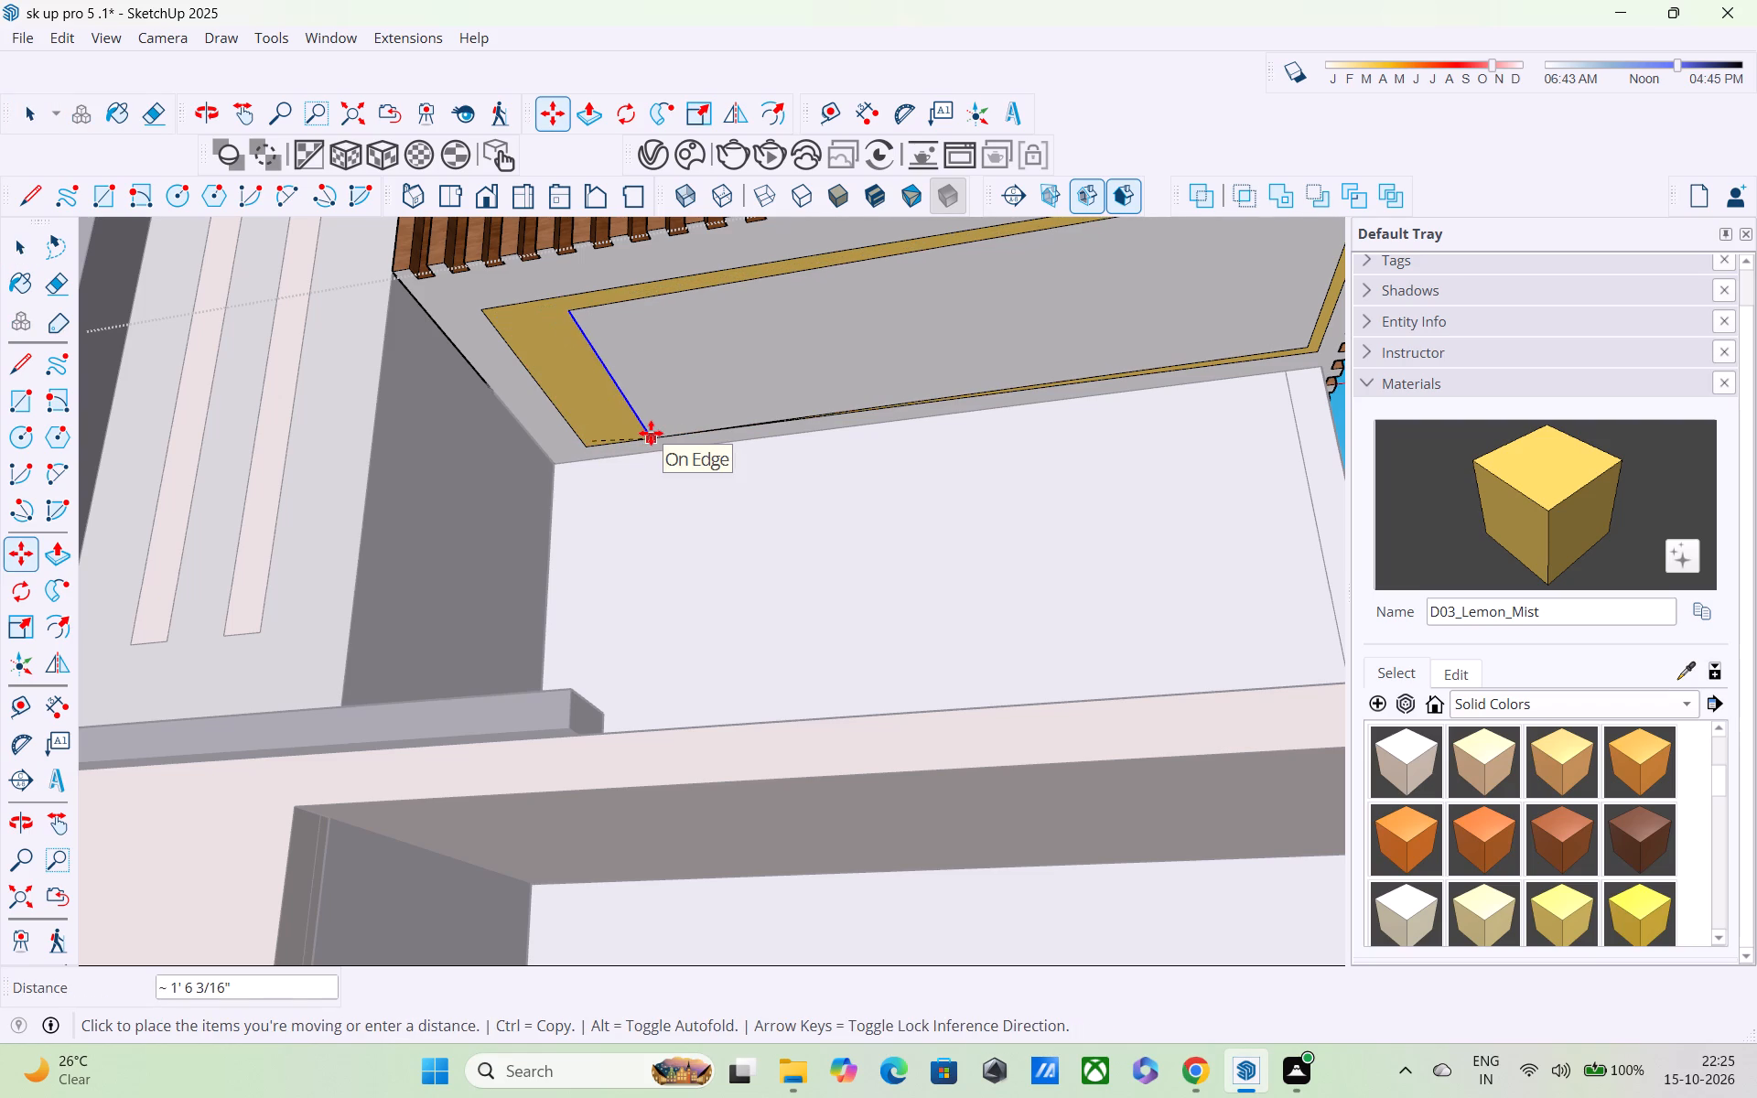
key("Escape")
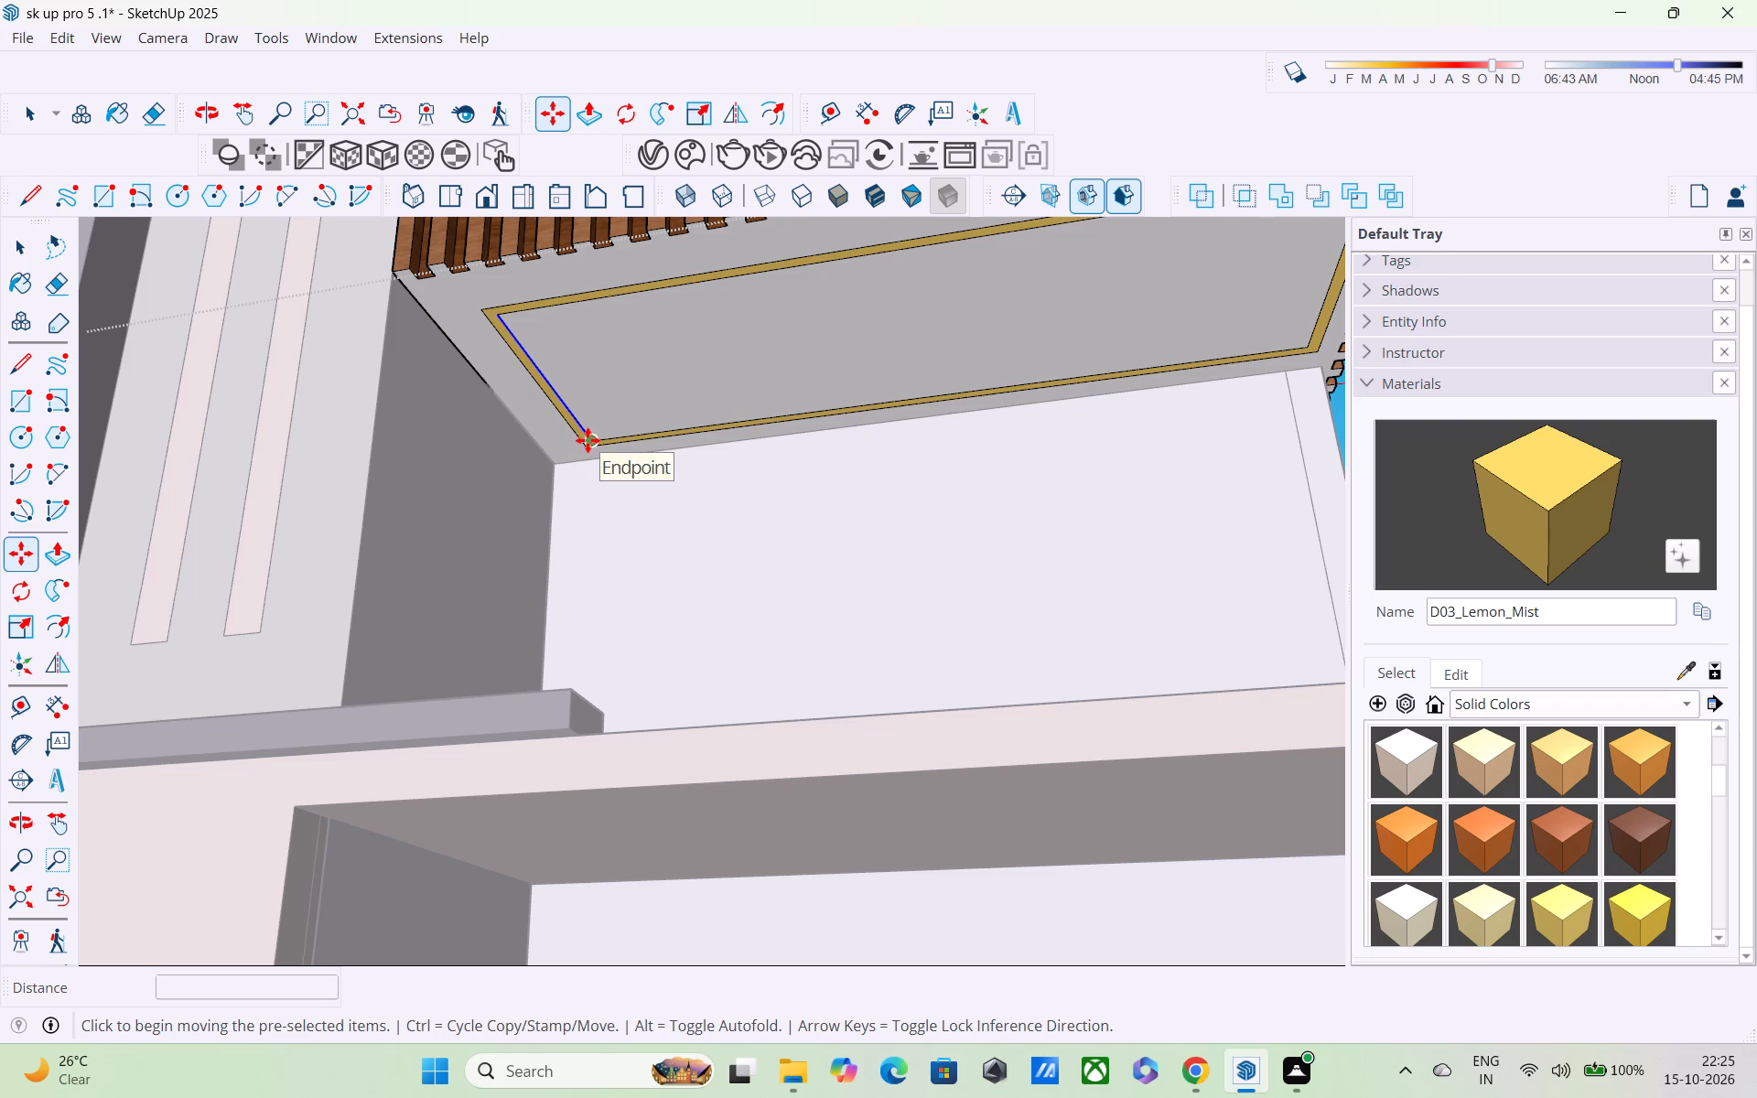
left_click(593, 440)
middle_click_drag(952, 403, 531, 477, "shift")
left_click(854, 432)
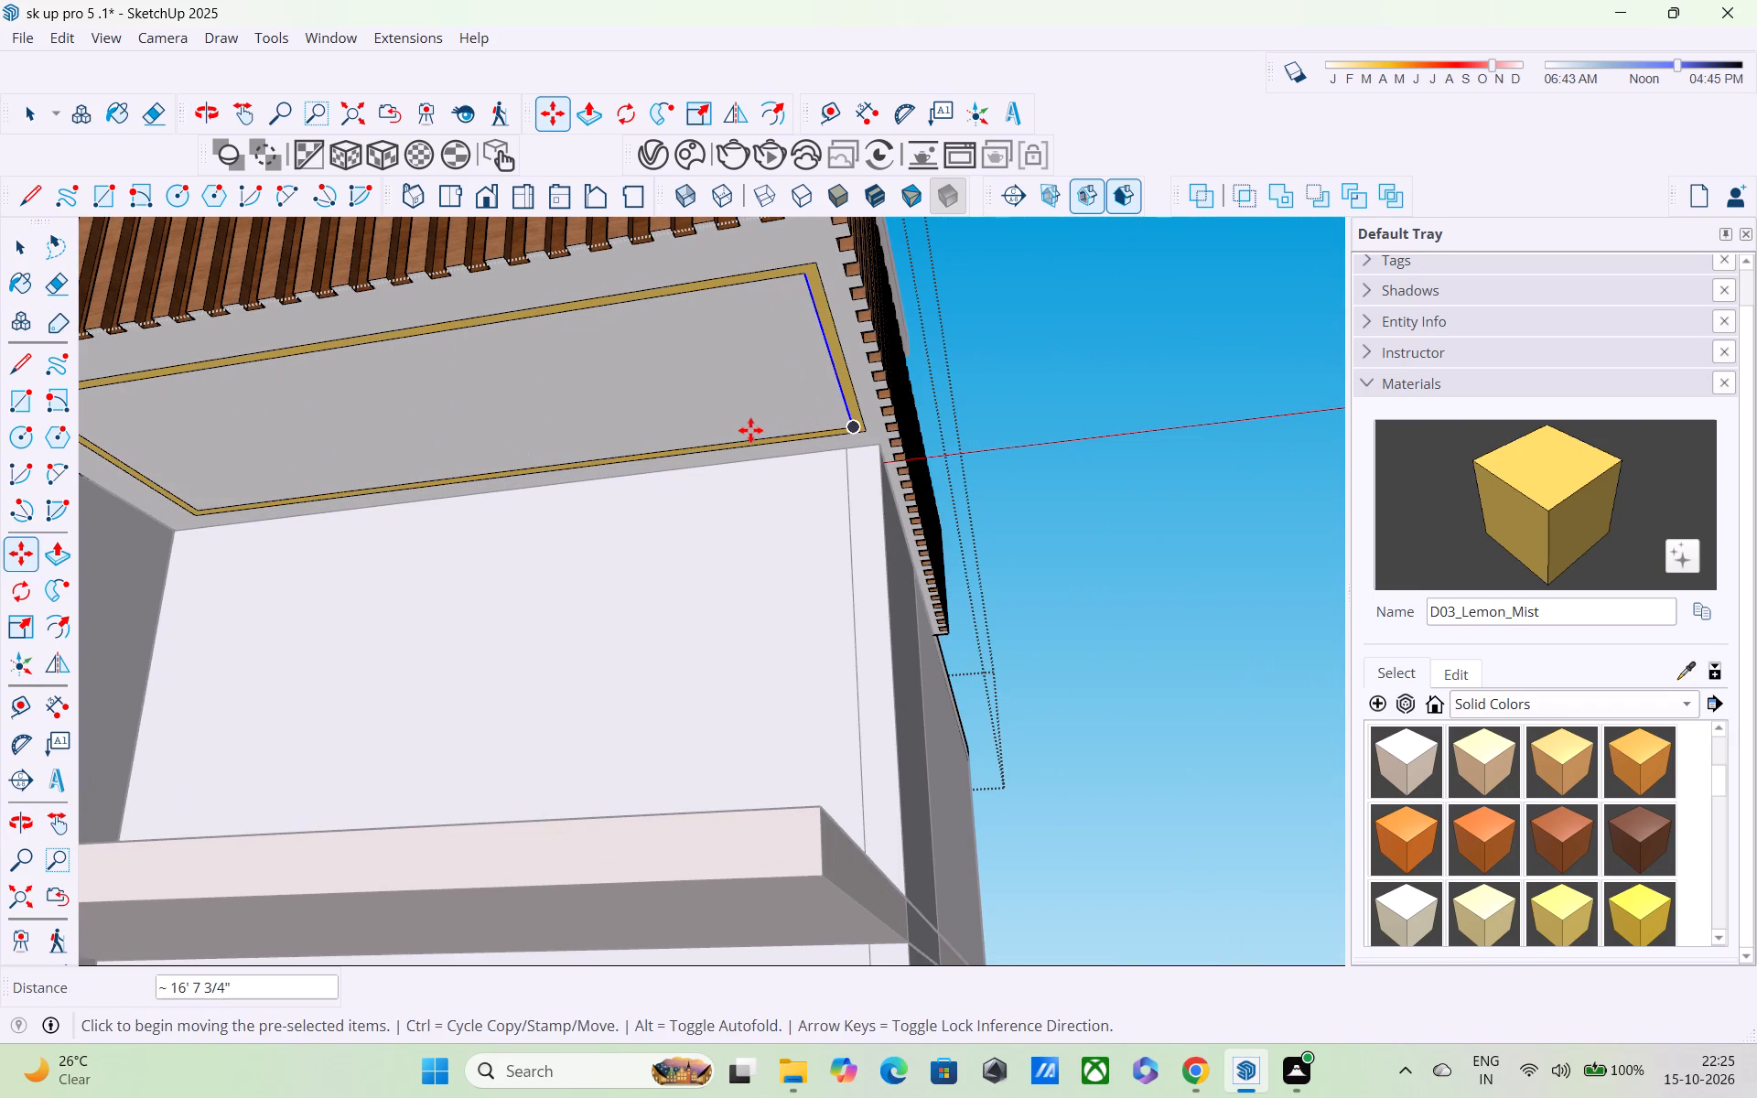
key("slash")
type("80")
key("Return")
Paint the first four alternate strips of the divided ceiling panel with C03_Honey_Glow, starting at the end farthest from the outer corner.
scroll(415, 364, "down", 1)
middle_click_drag(438, 364, 559, 336)
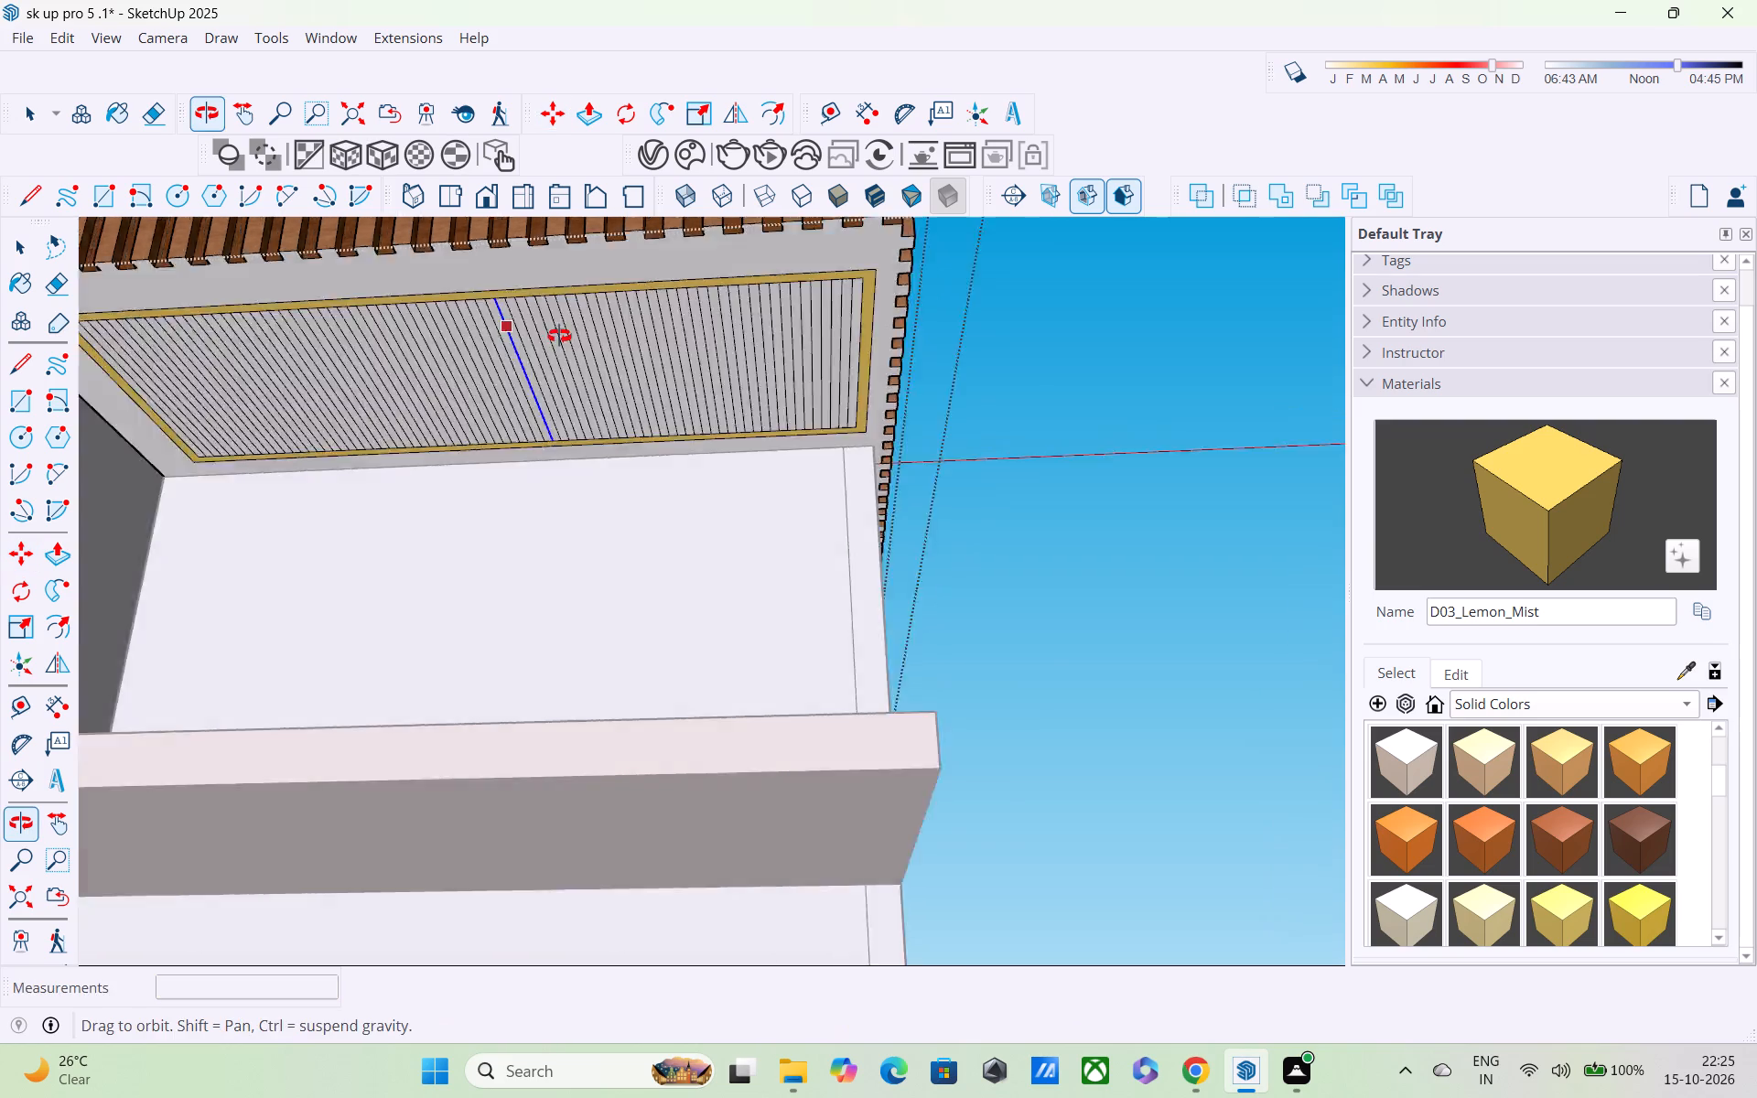
middle_click_drag(559, 336, 749, 252)
scroll(758, 268, "up", 1)
key("space")
middle_click_drag(722, 299, 706, 342)
scroll(641, 308, "up", 4)
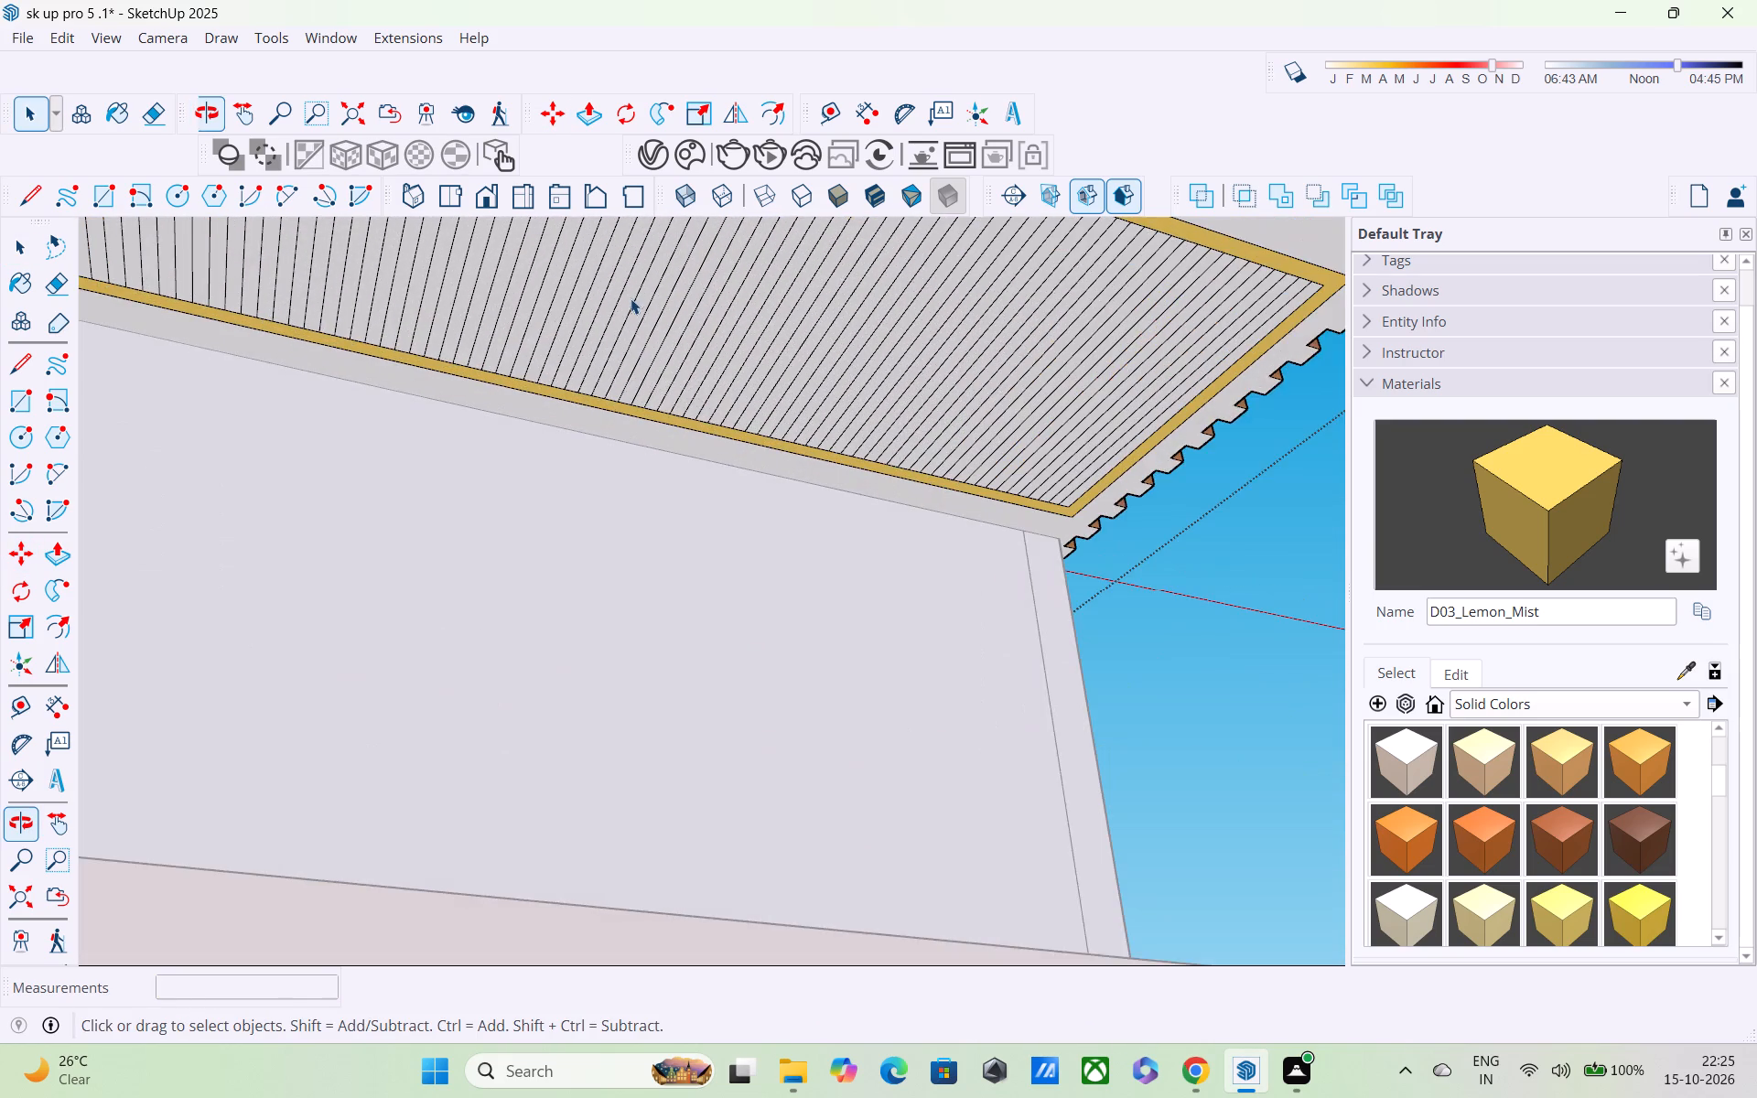
scroll(620, 291, "up", 1)
left_click(601, 269)
scroll(601, 269, "down", 3)
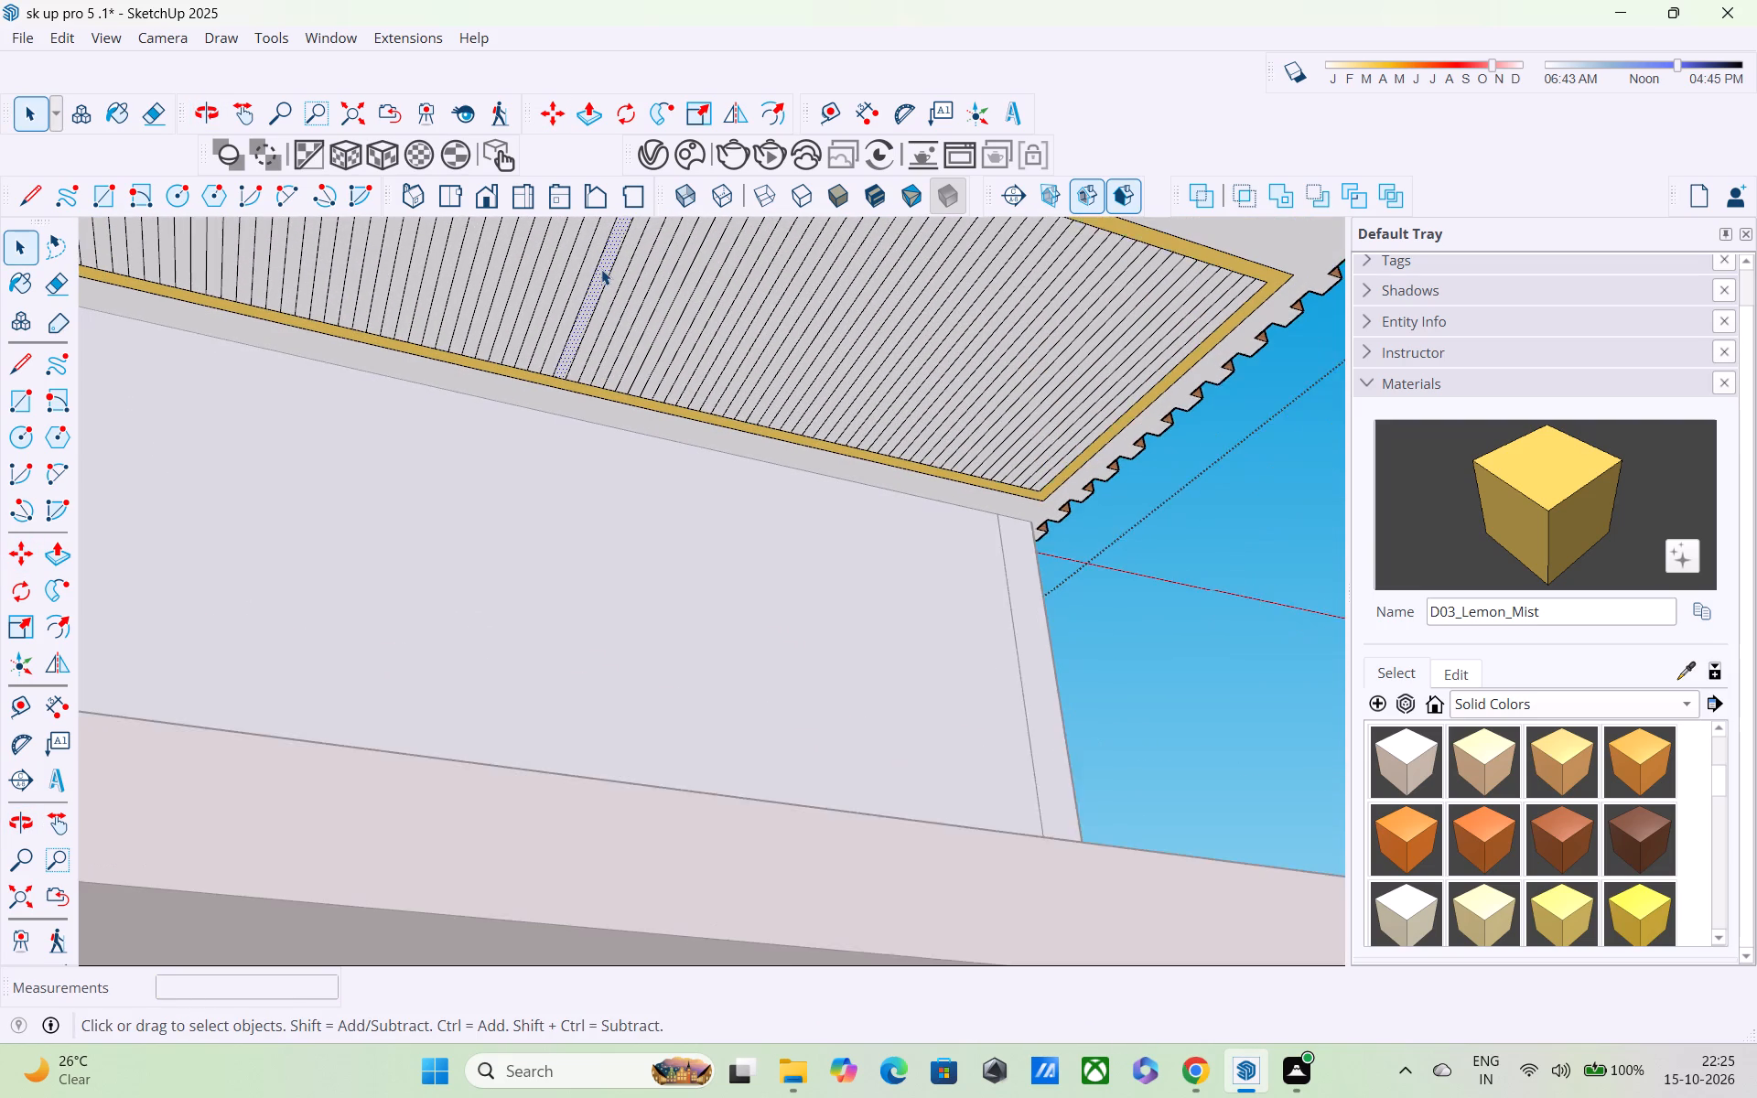
middle_click_drag(601, 270, 676, 498, "shift")
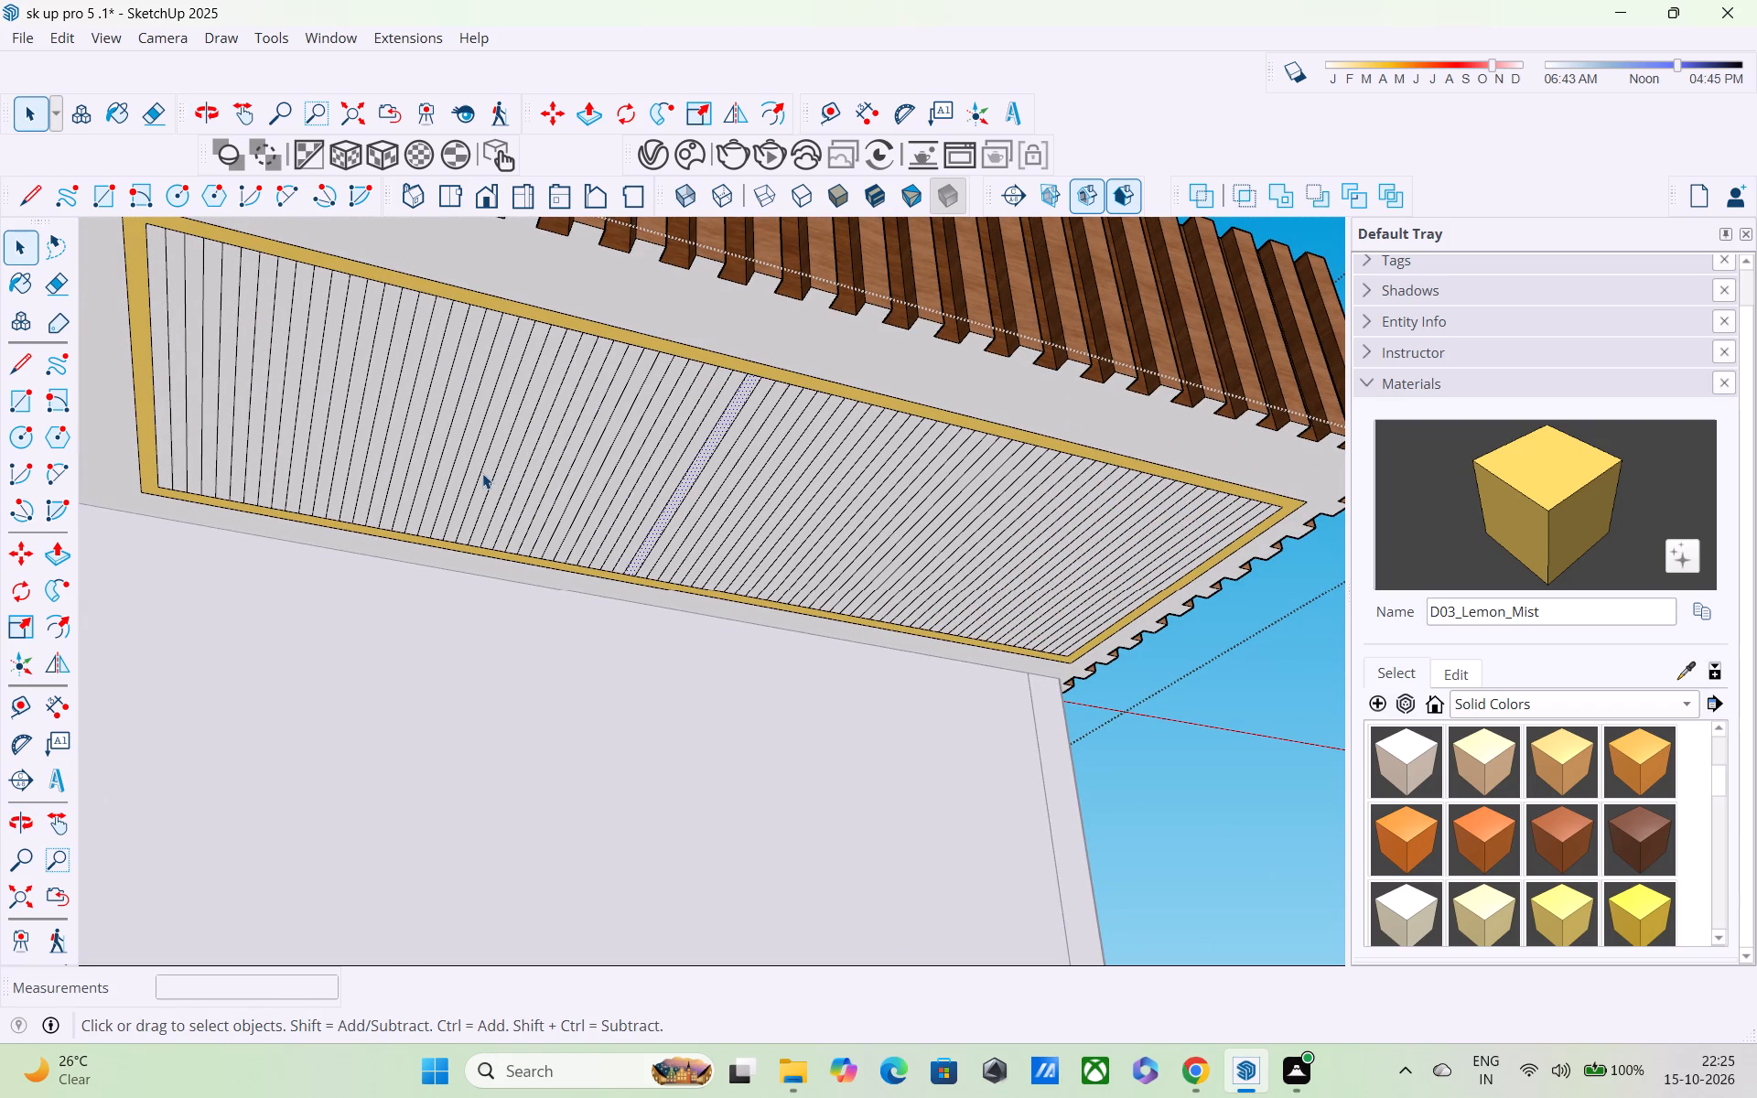
left_click(1568, 756)
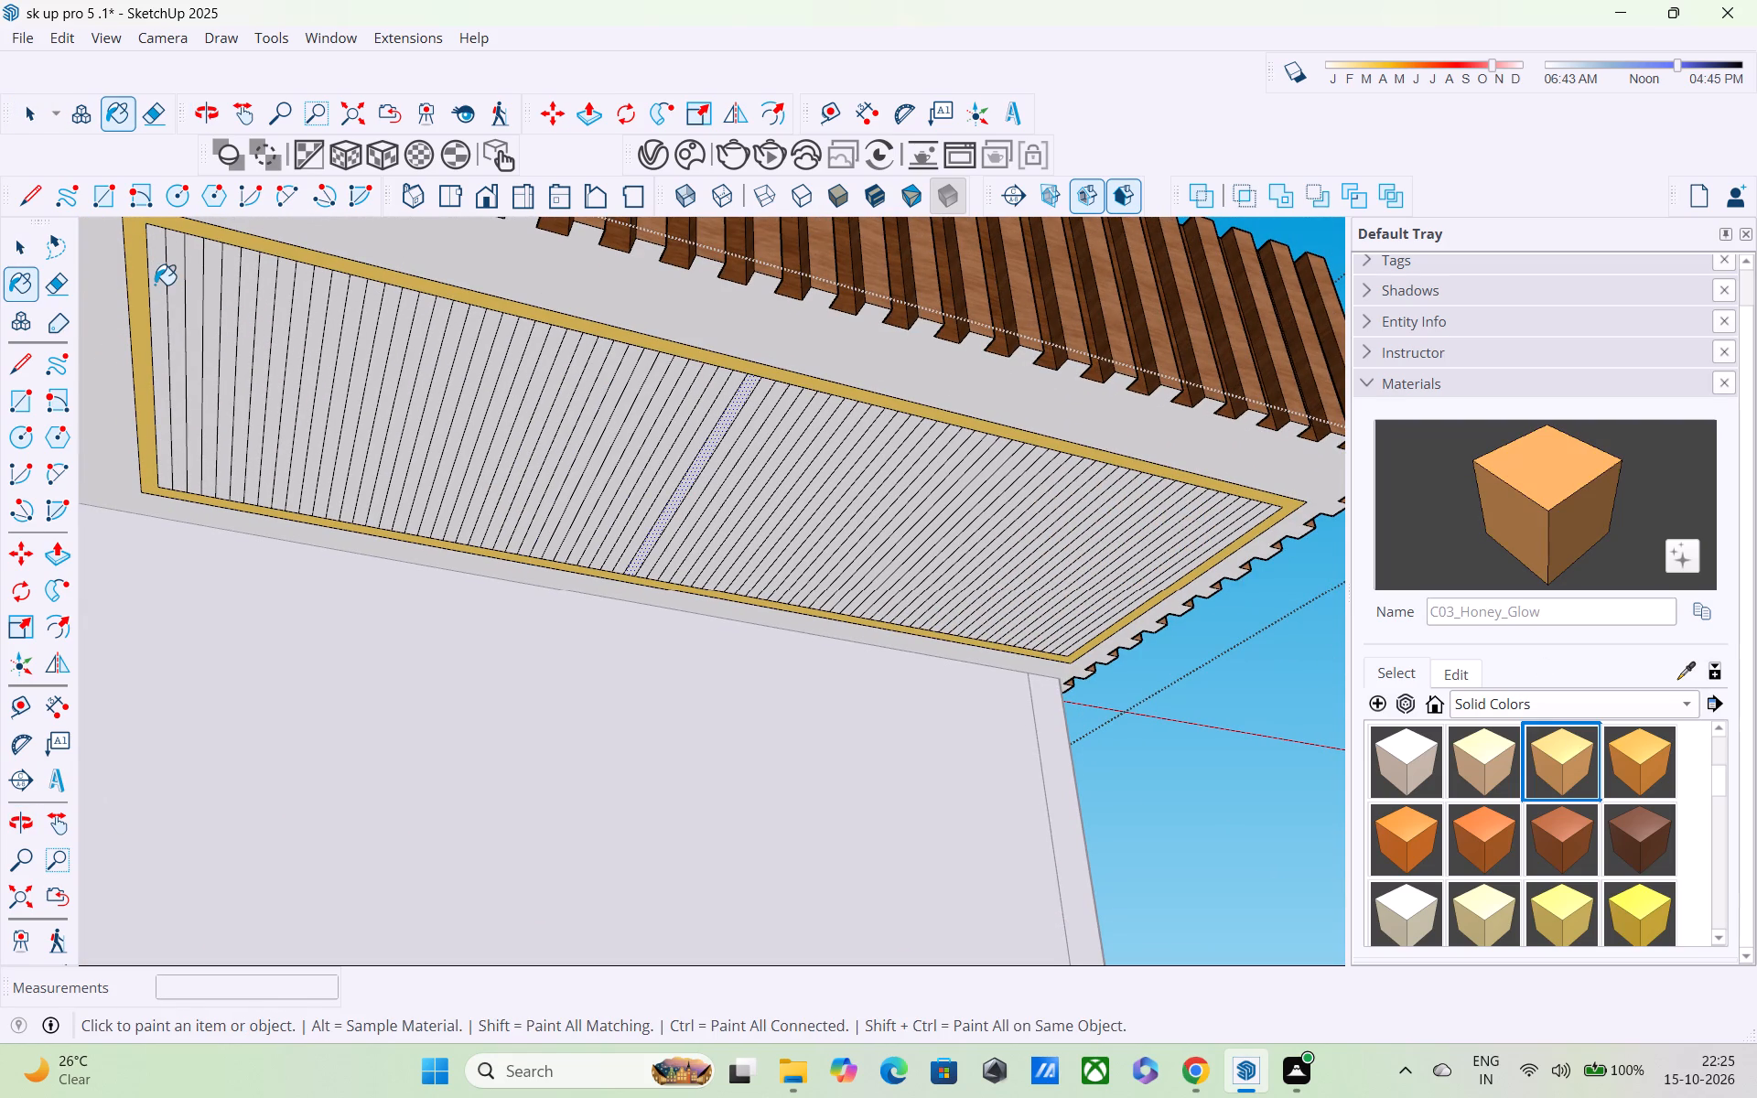
left_click(155, 285)
left_click(194, 320)
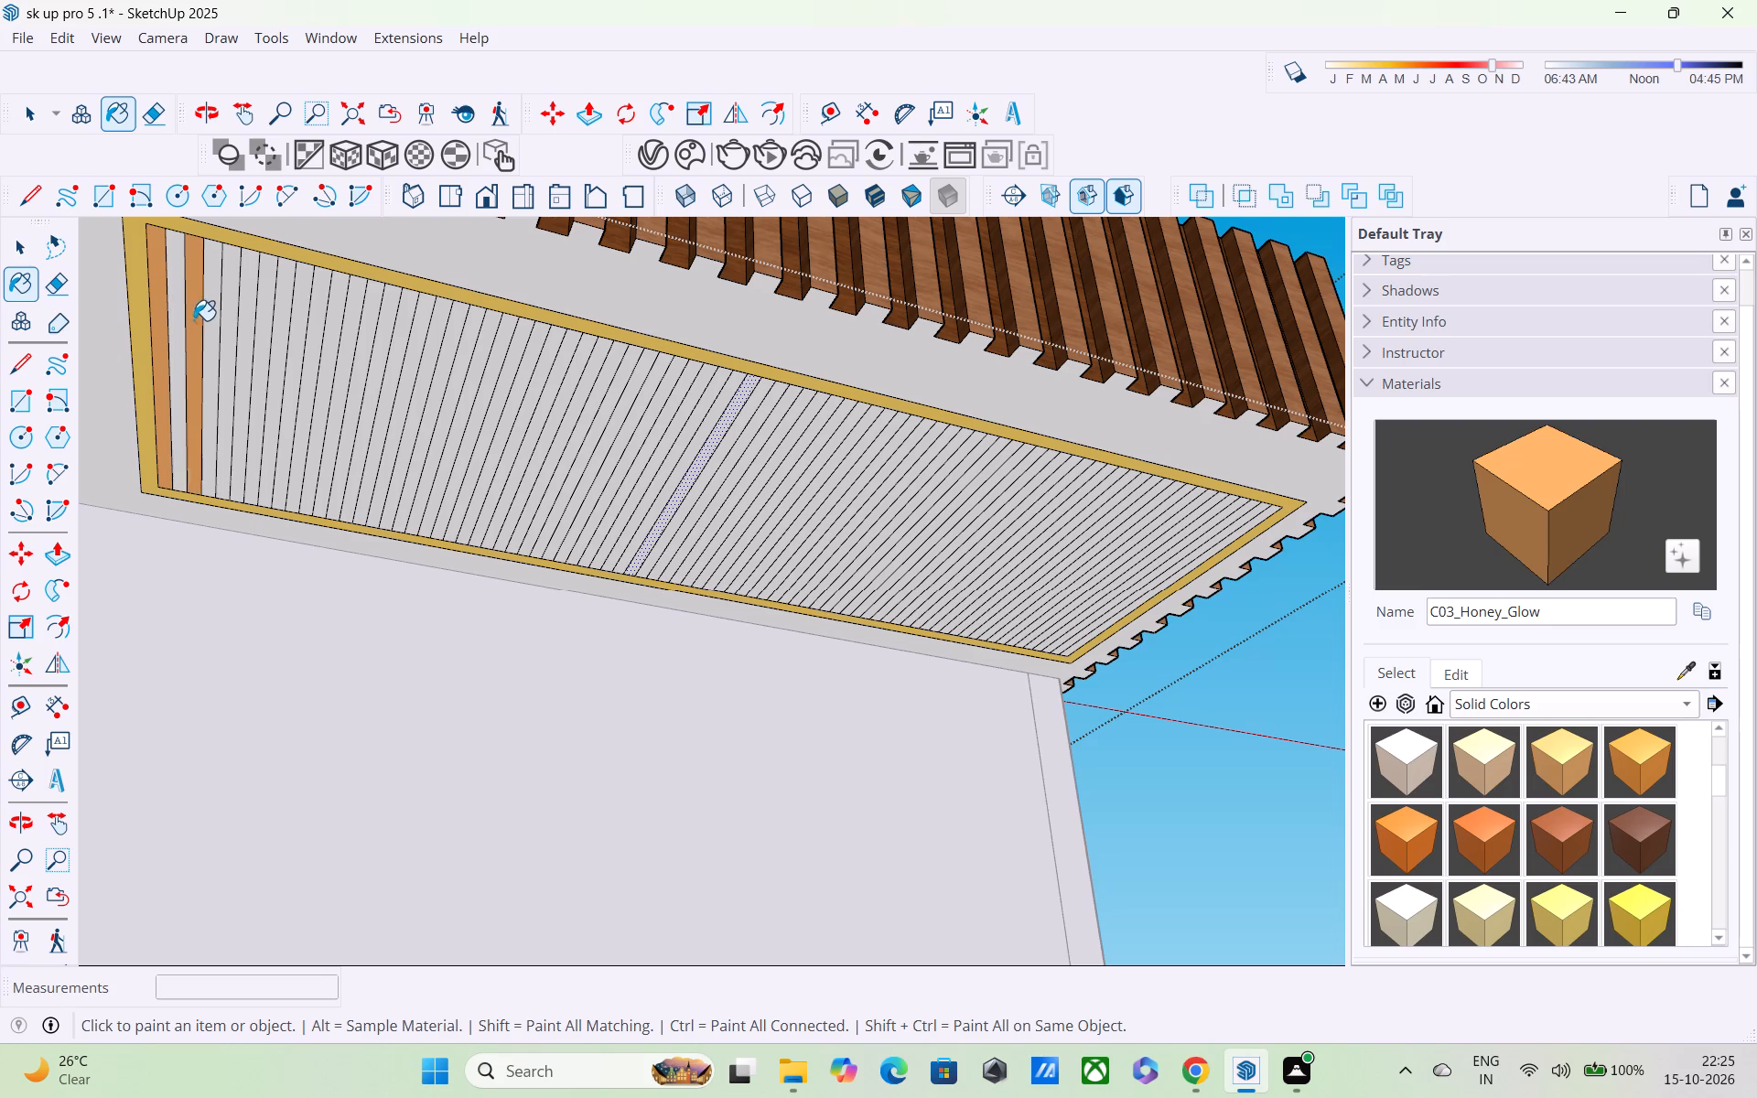
left_click(225, 349)
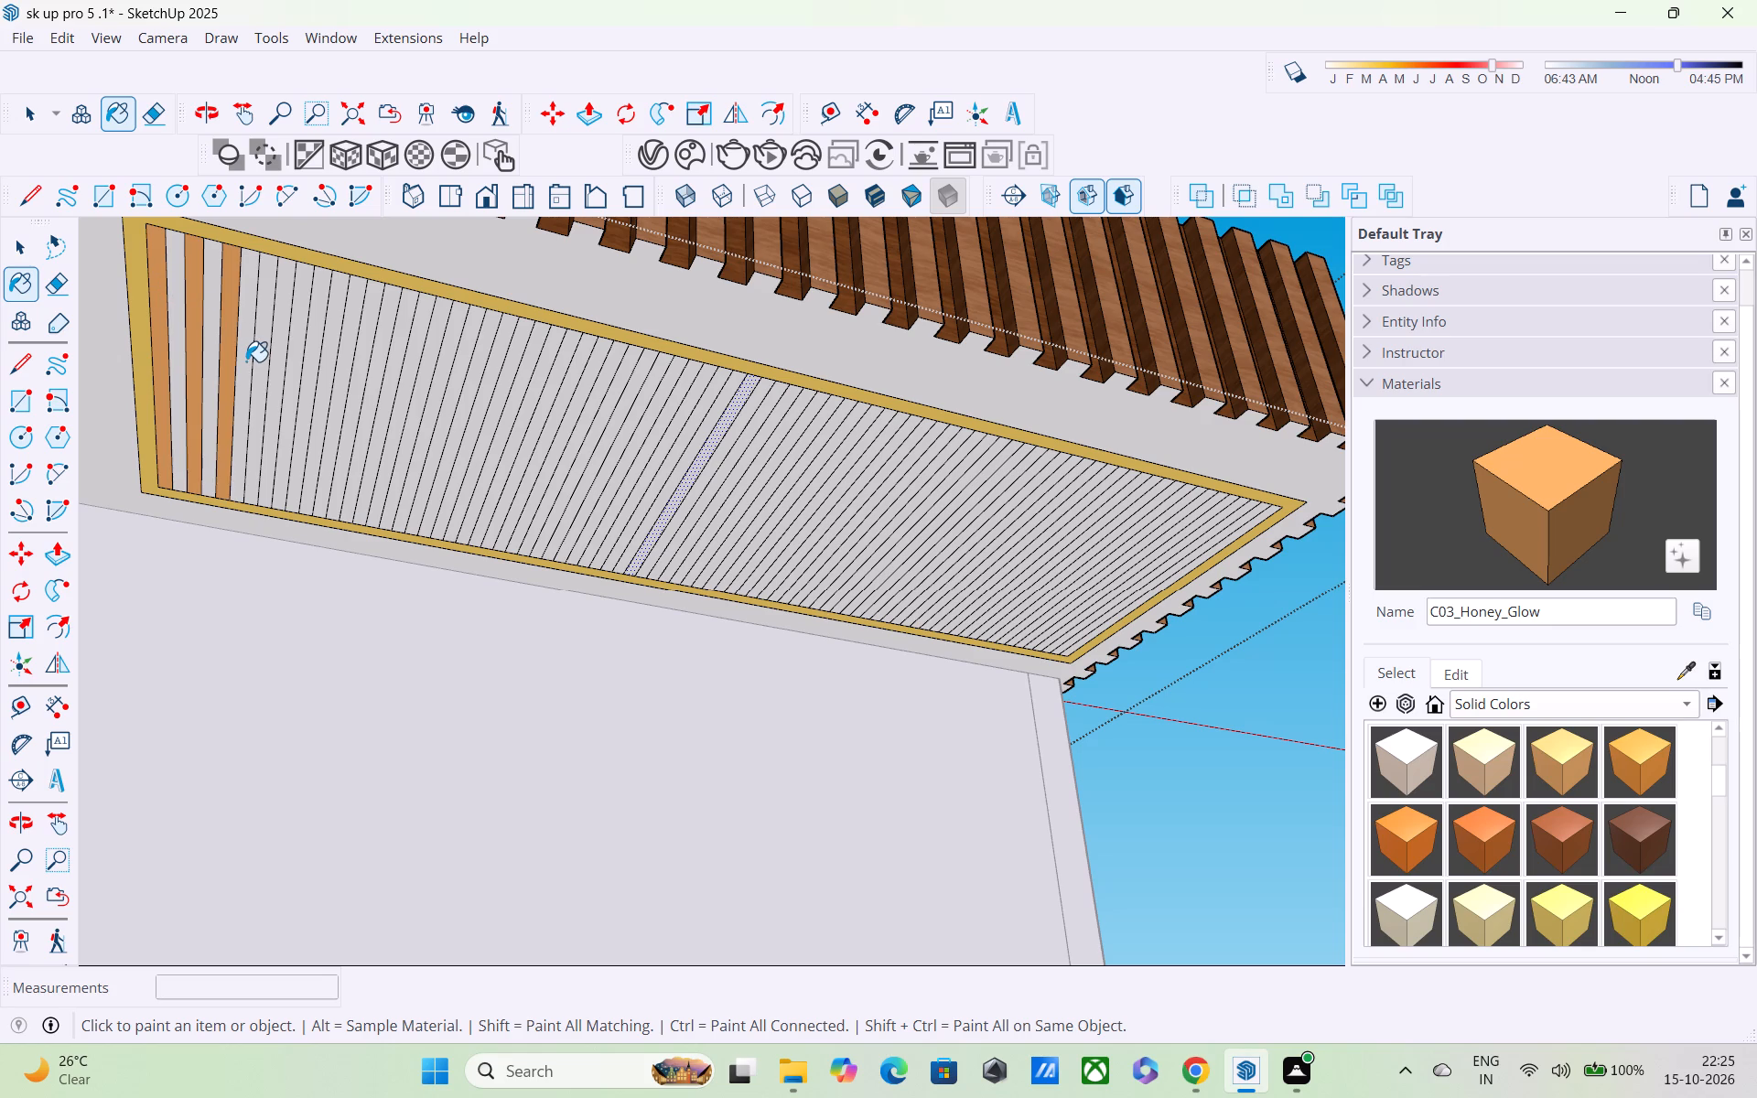
left_click(262, 361)
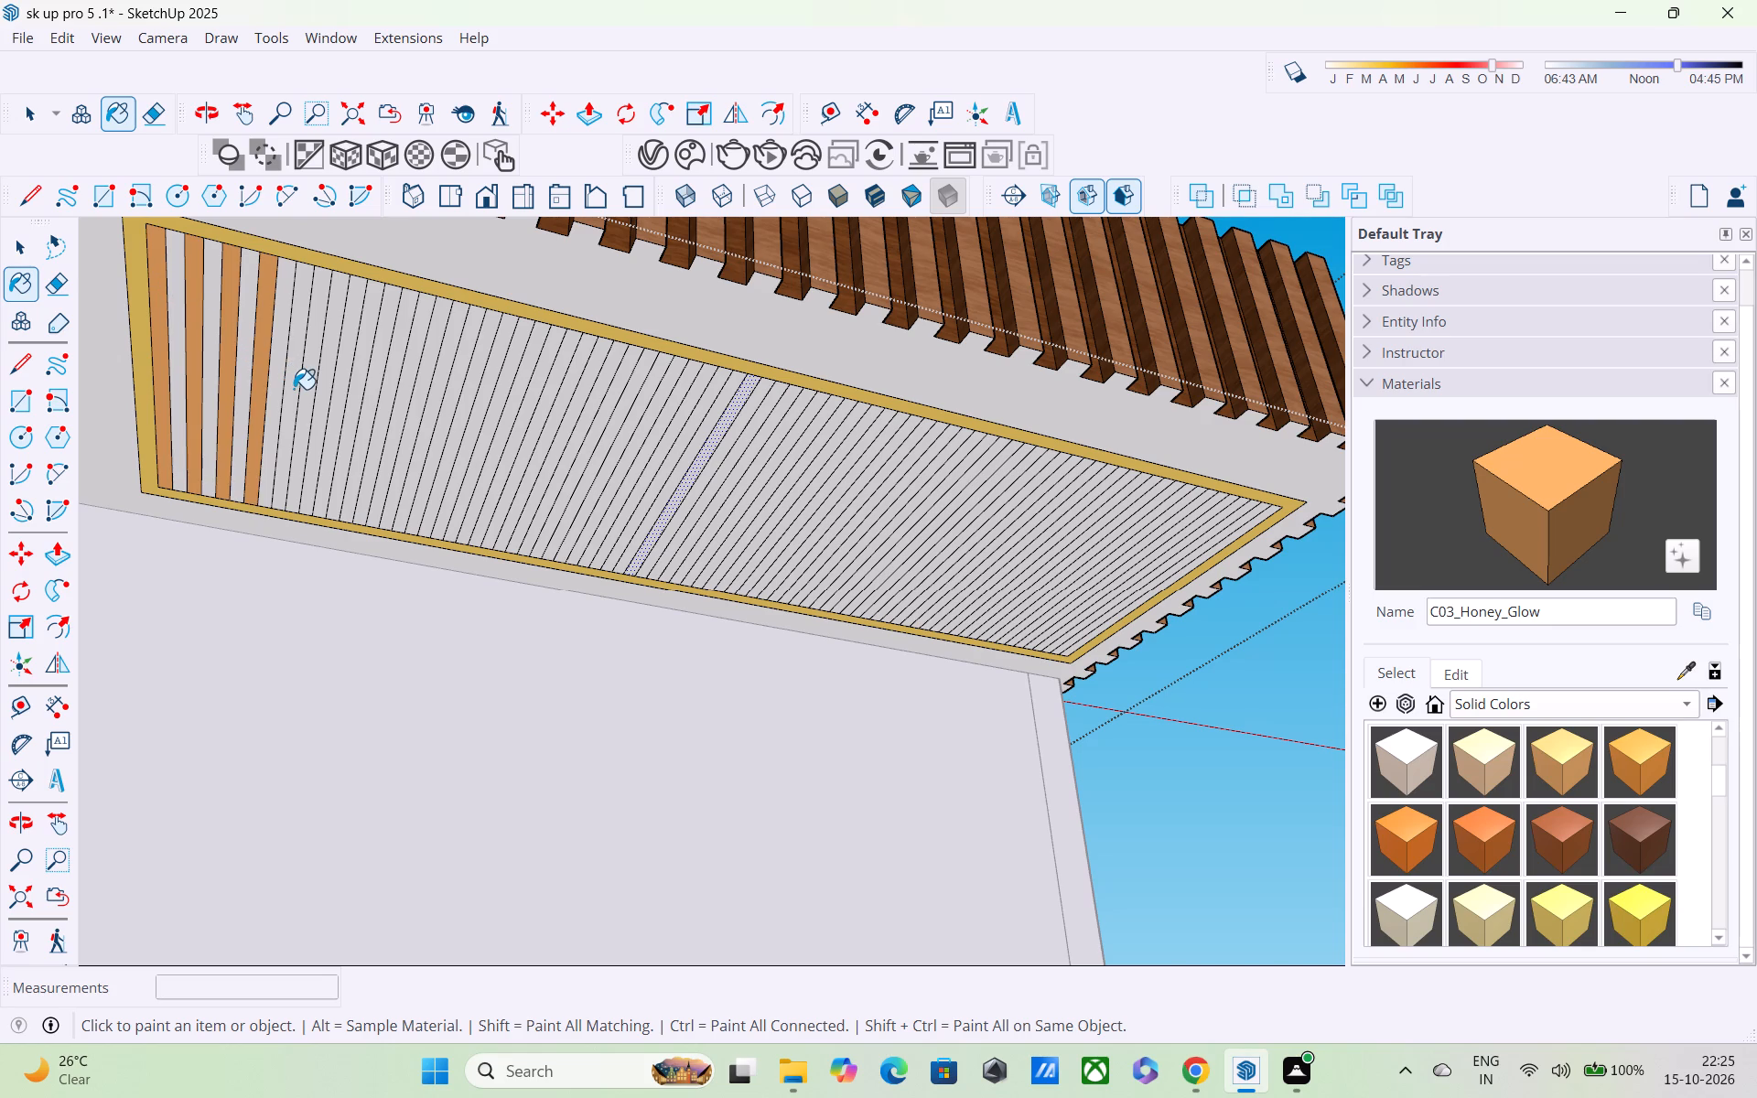
Paint the following nine alternate strips of the ceiling panel with C03_Honey_Glow, working toward its middle.
scroll(294, 389, "up", 2)
left_click(294, 389)
left_click(334, 404)
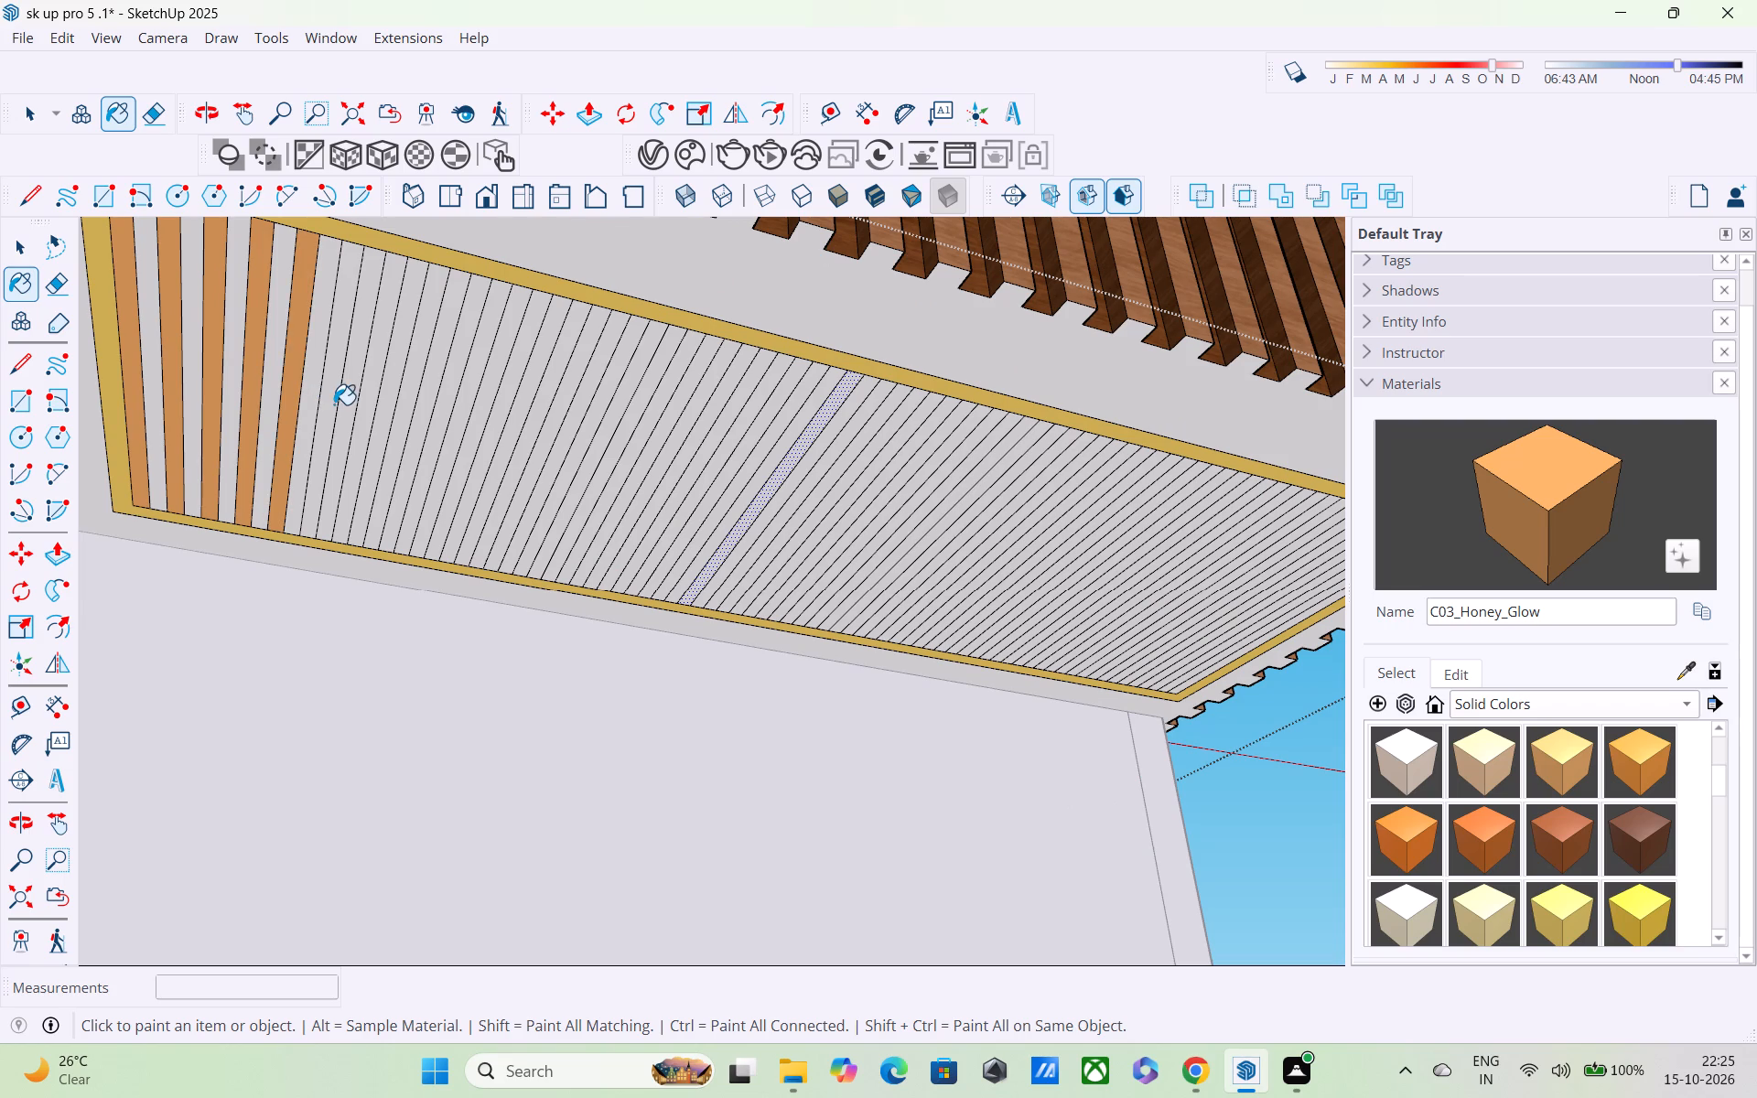
left_click(361, 421)
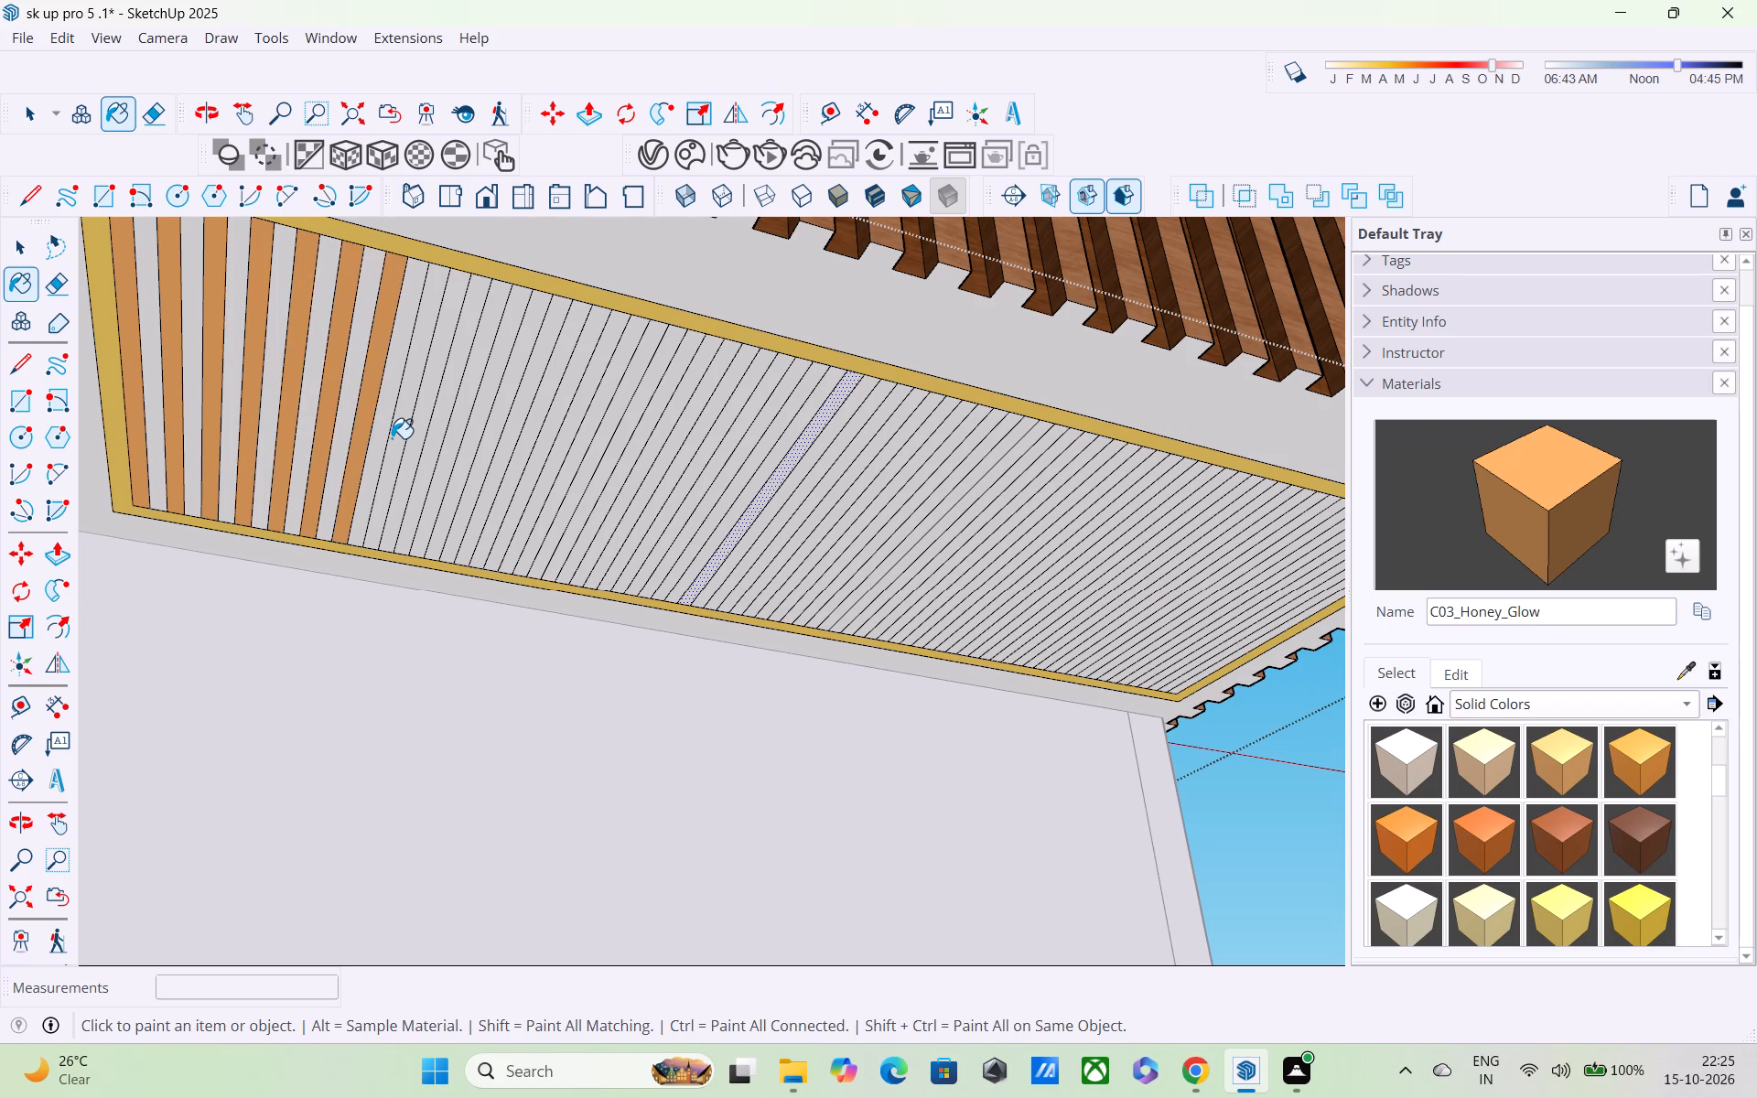
left_click(393, 440)
left_click(425, 462)
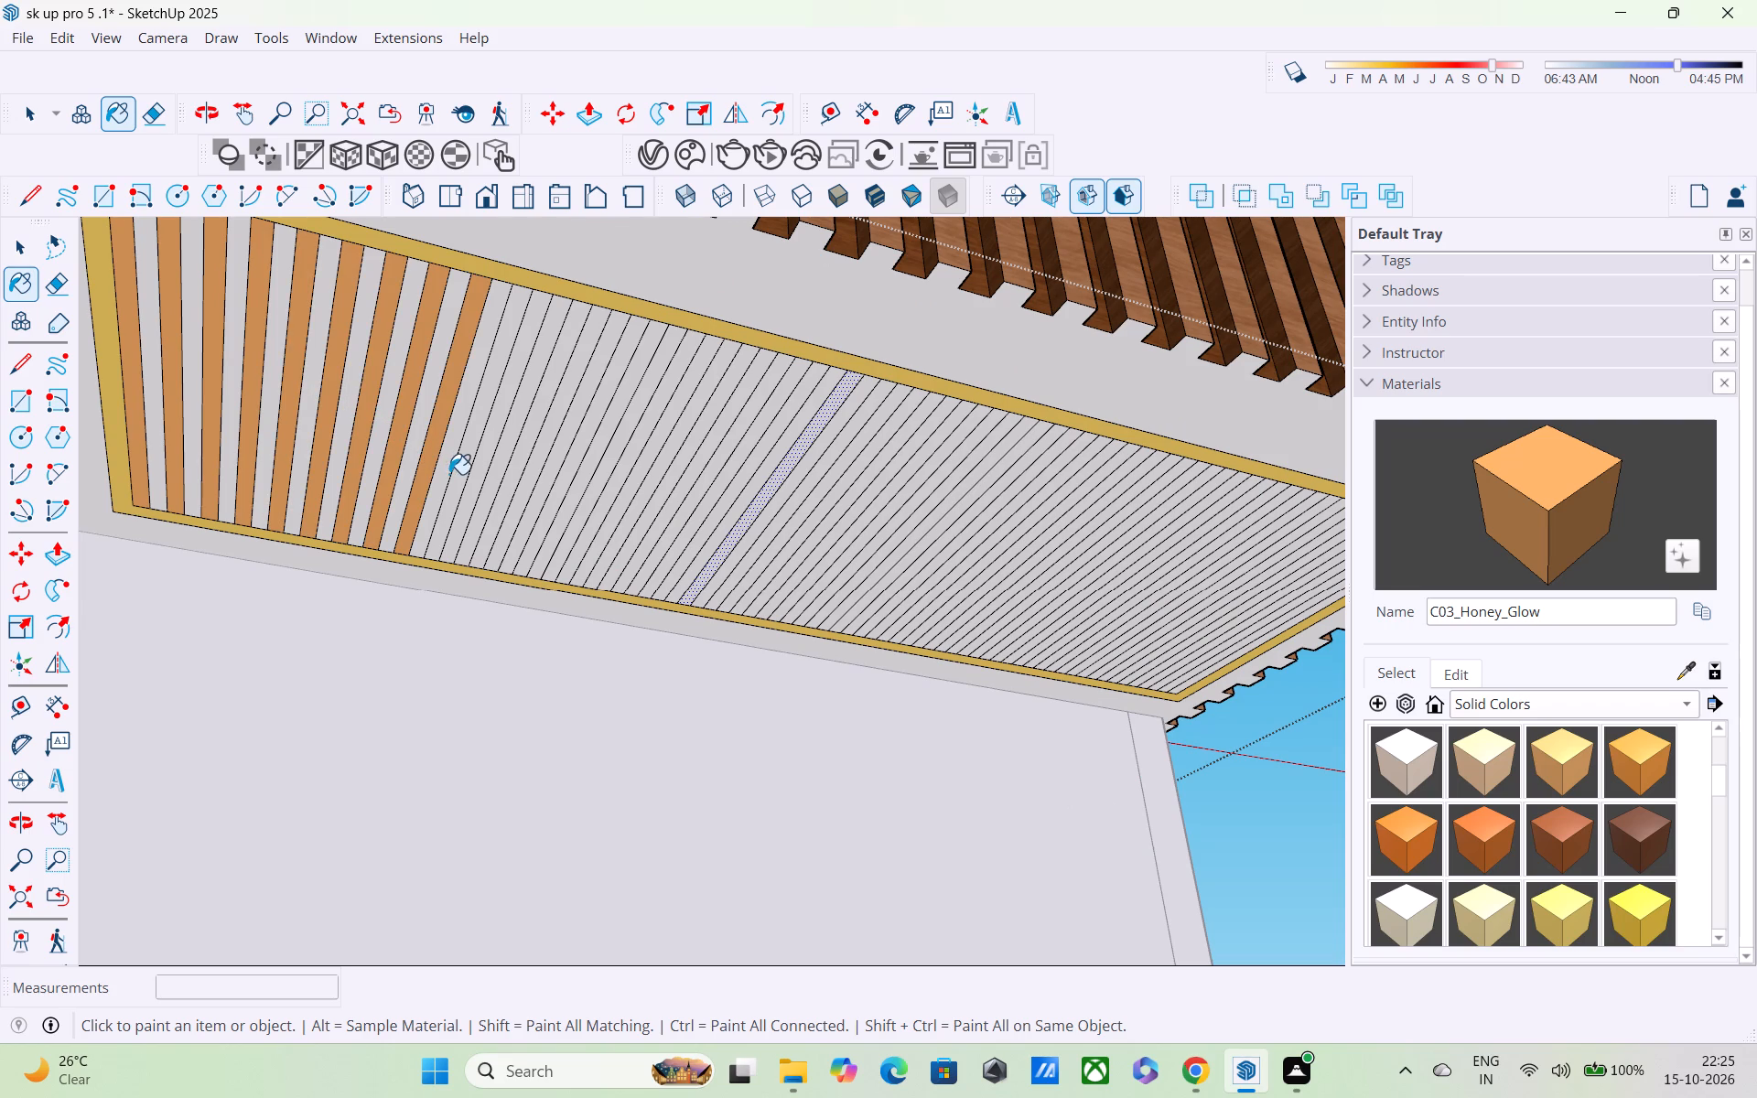
left_click(462, 476)
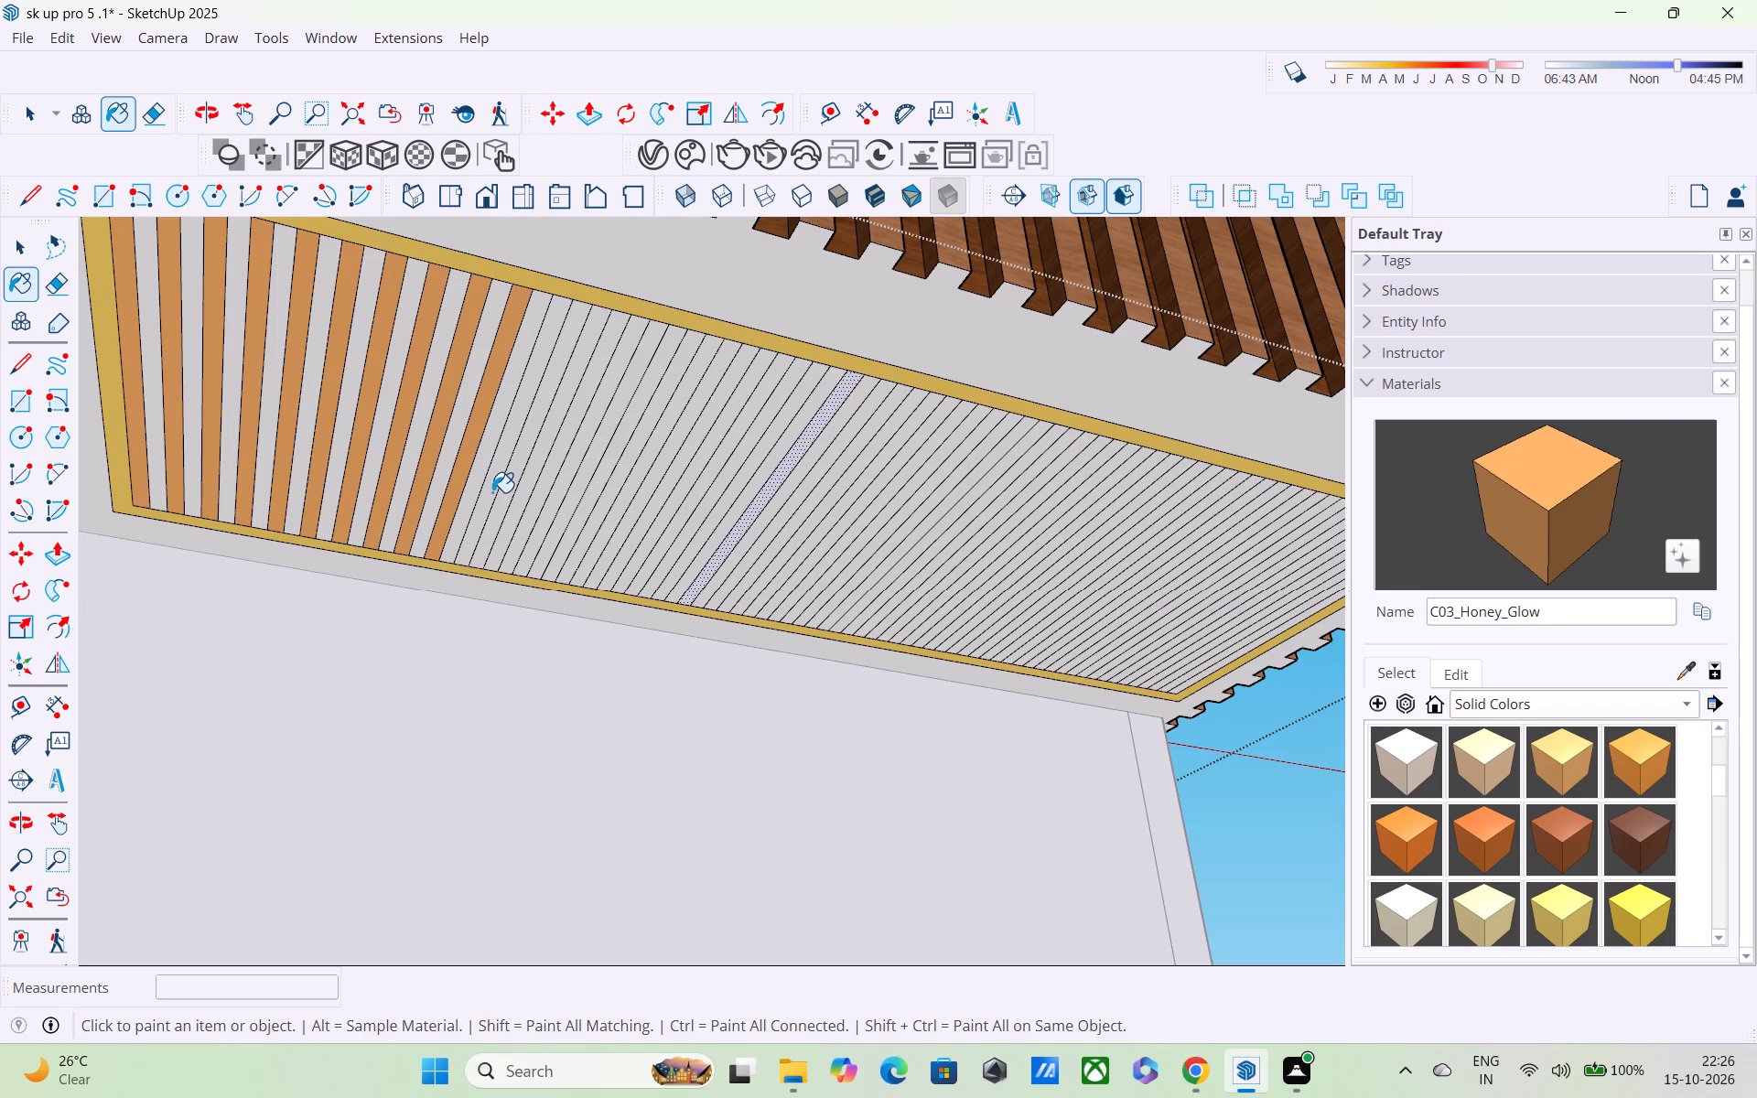
left_click(492, 492)
left_click(518, 502)
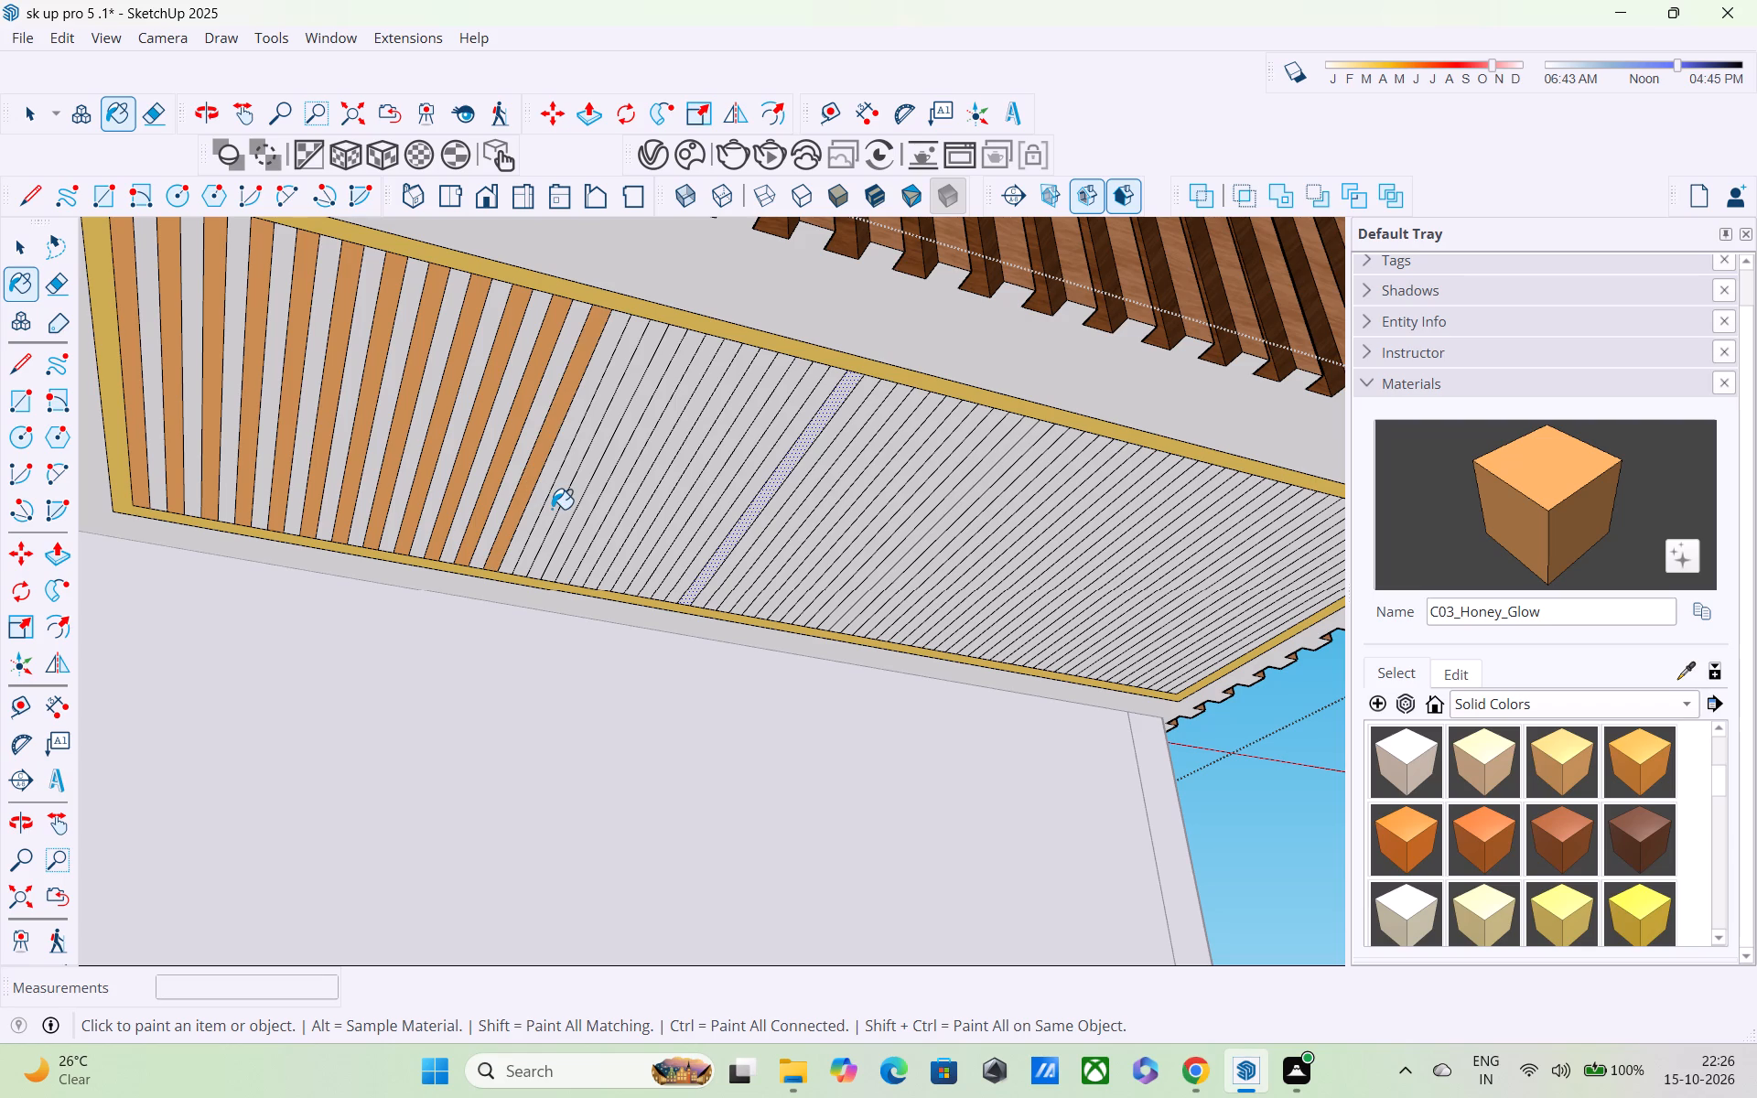
left_click(552, 509)
Paint the next six alternate strips of the ceiling panel with C03_Honey_Glow, up to and including the selected strip.
scroll(582, 513, "up", 4)
middle_click_drag(584, 503, 530, 412)
scroll(530, 412, "up", 4)
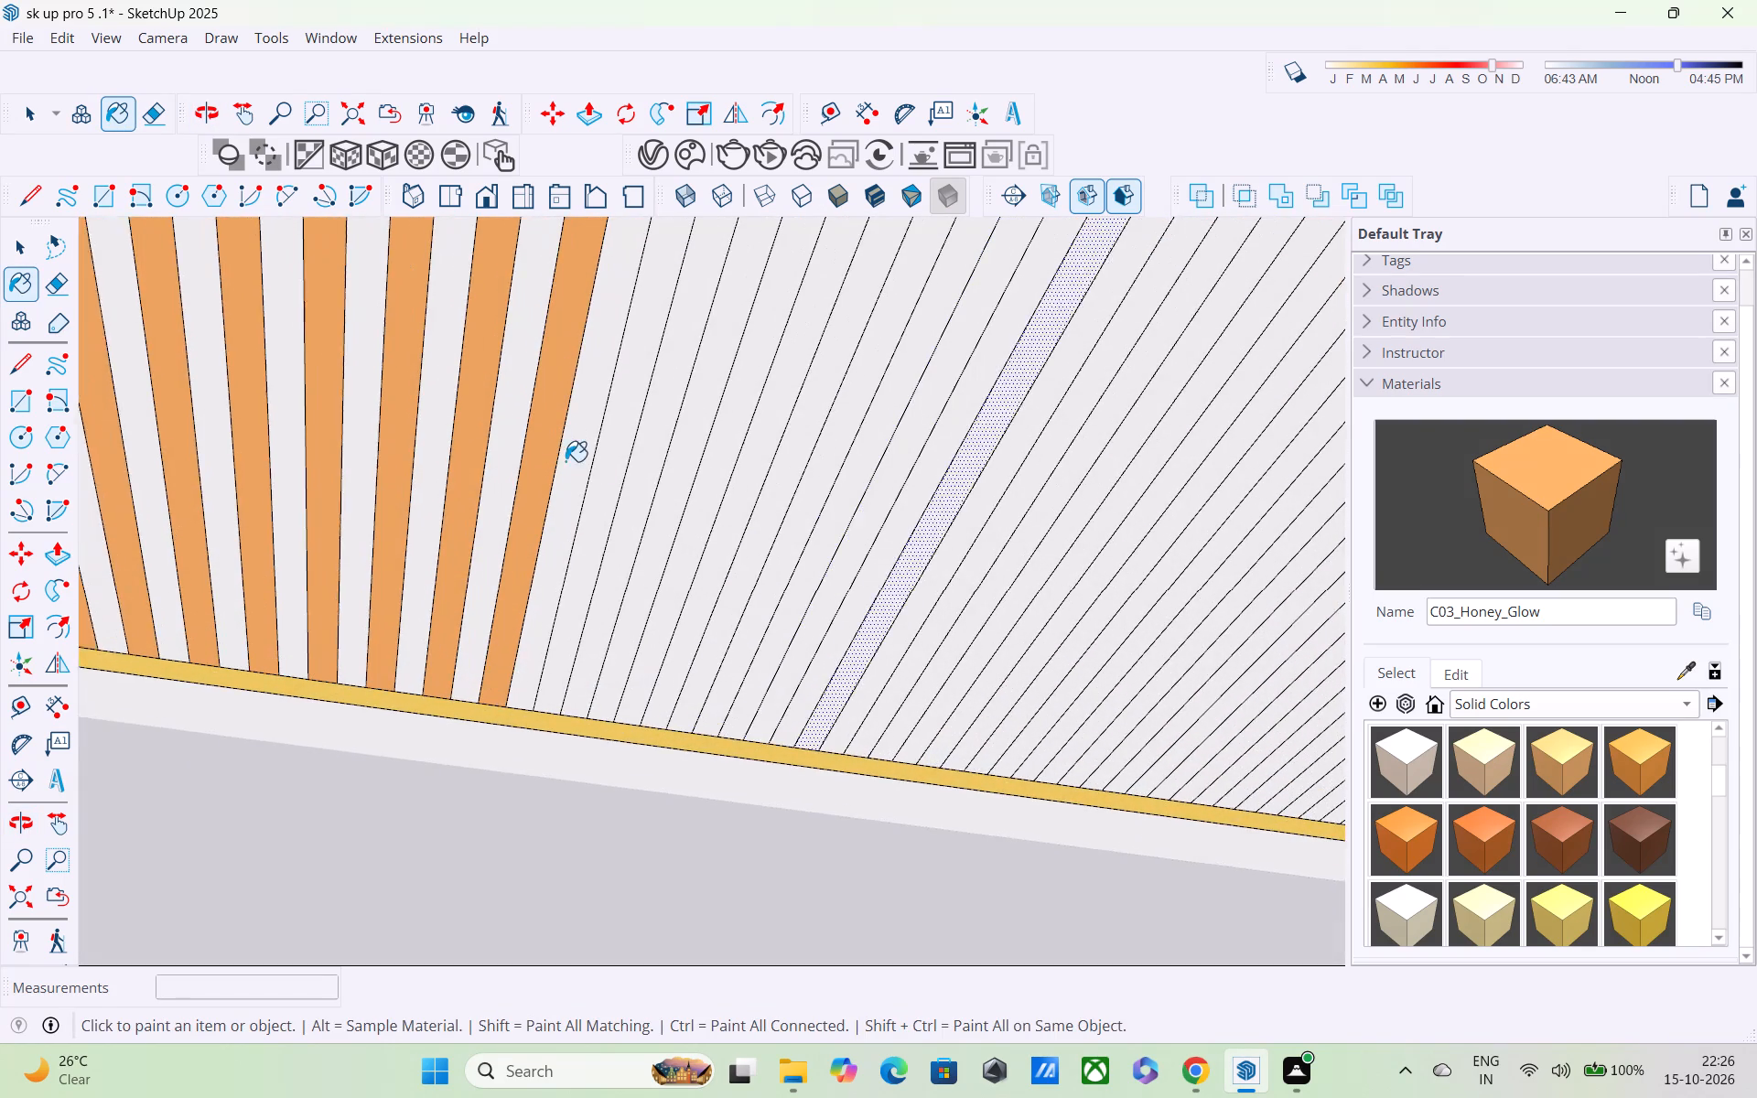
left_click(604, 498)
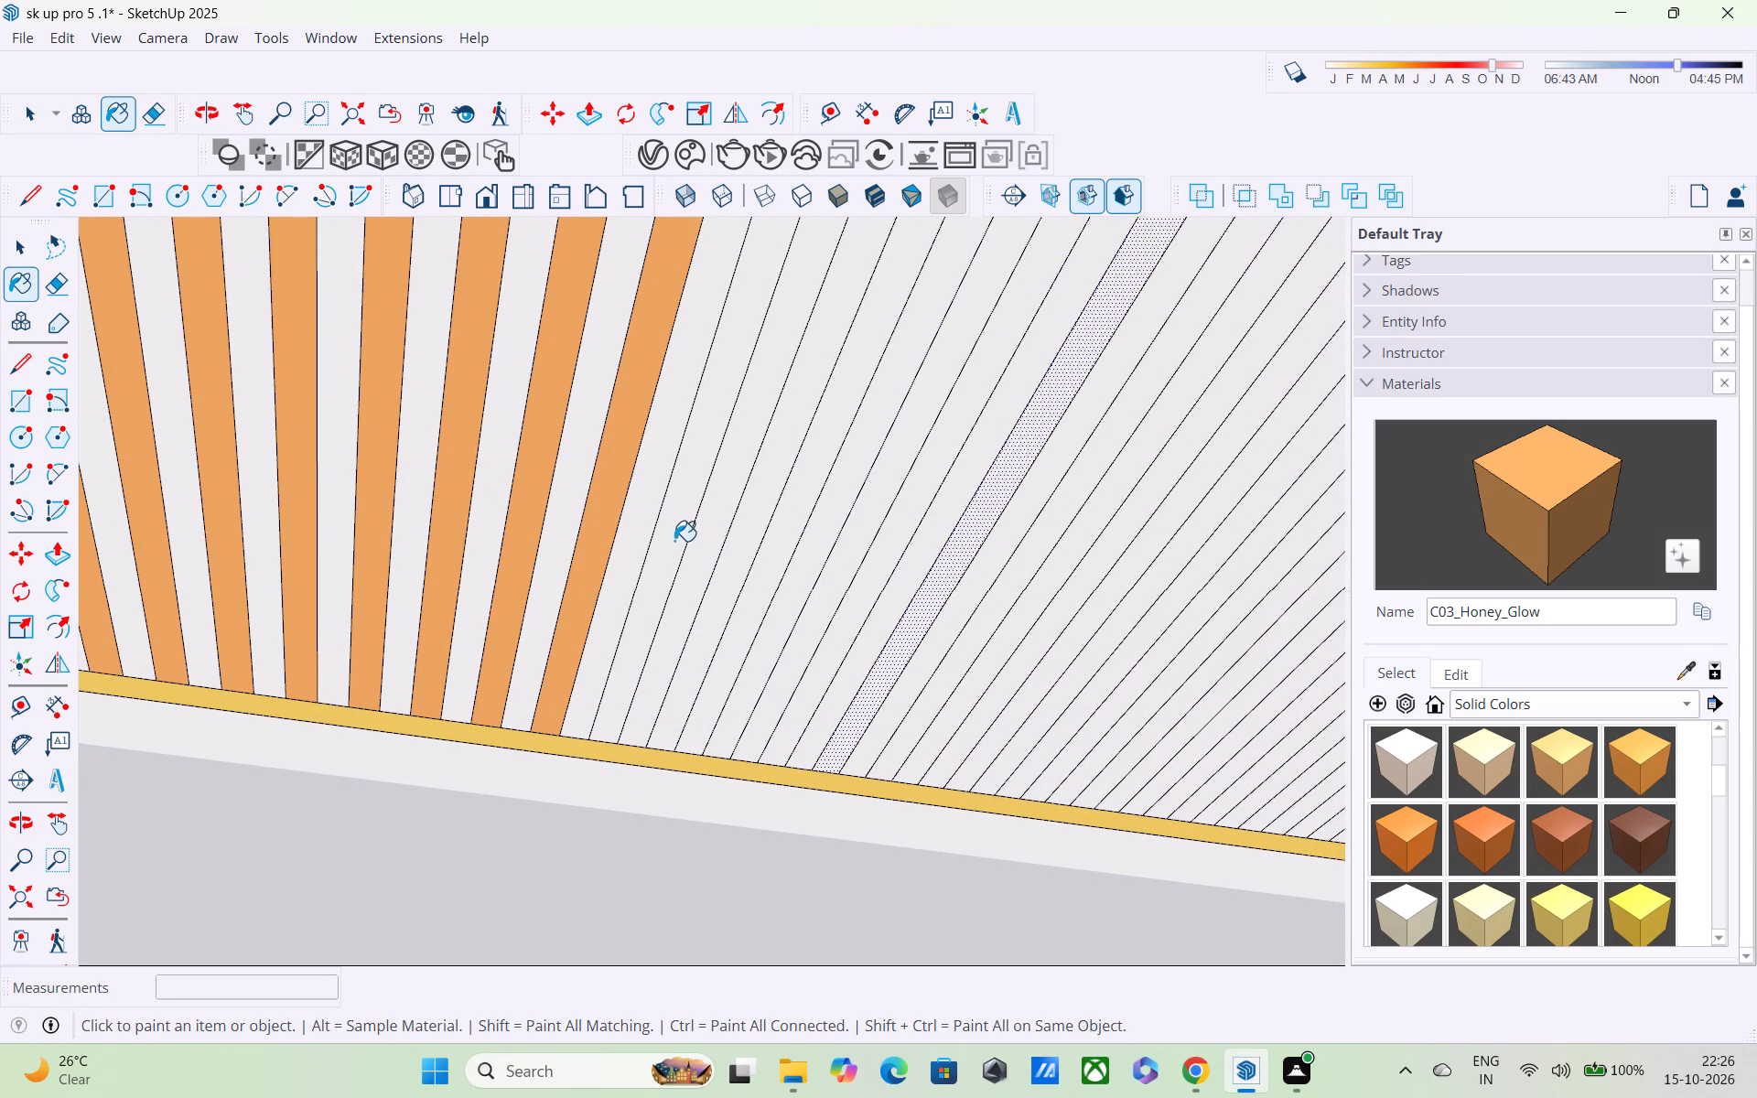
left_click(674, 541)
left_click(733, 562)
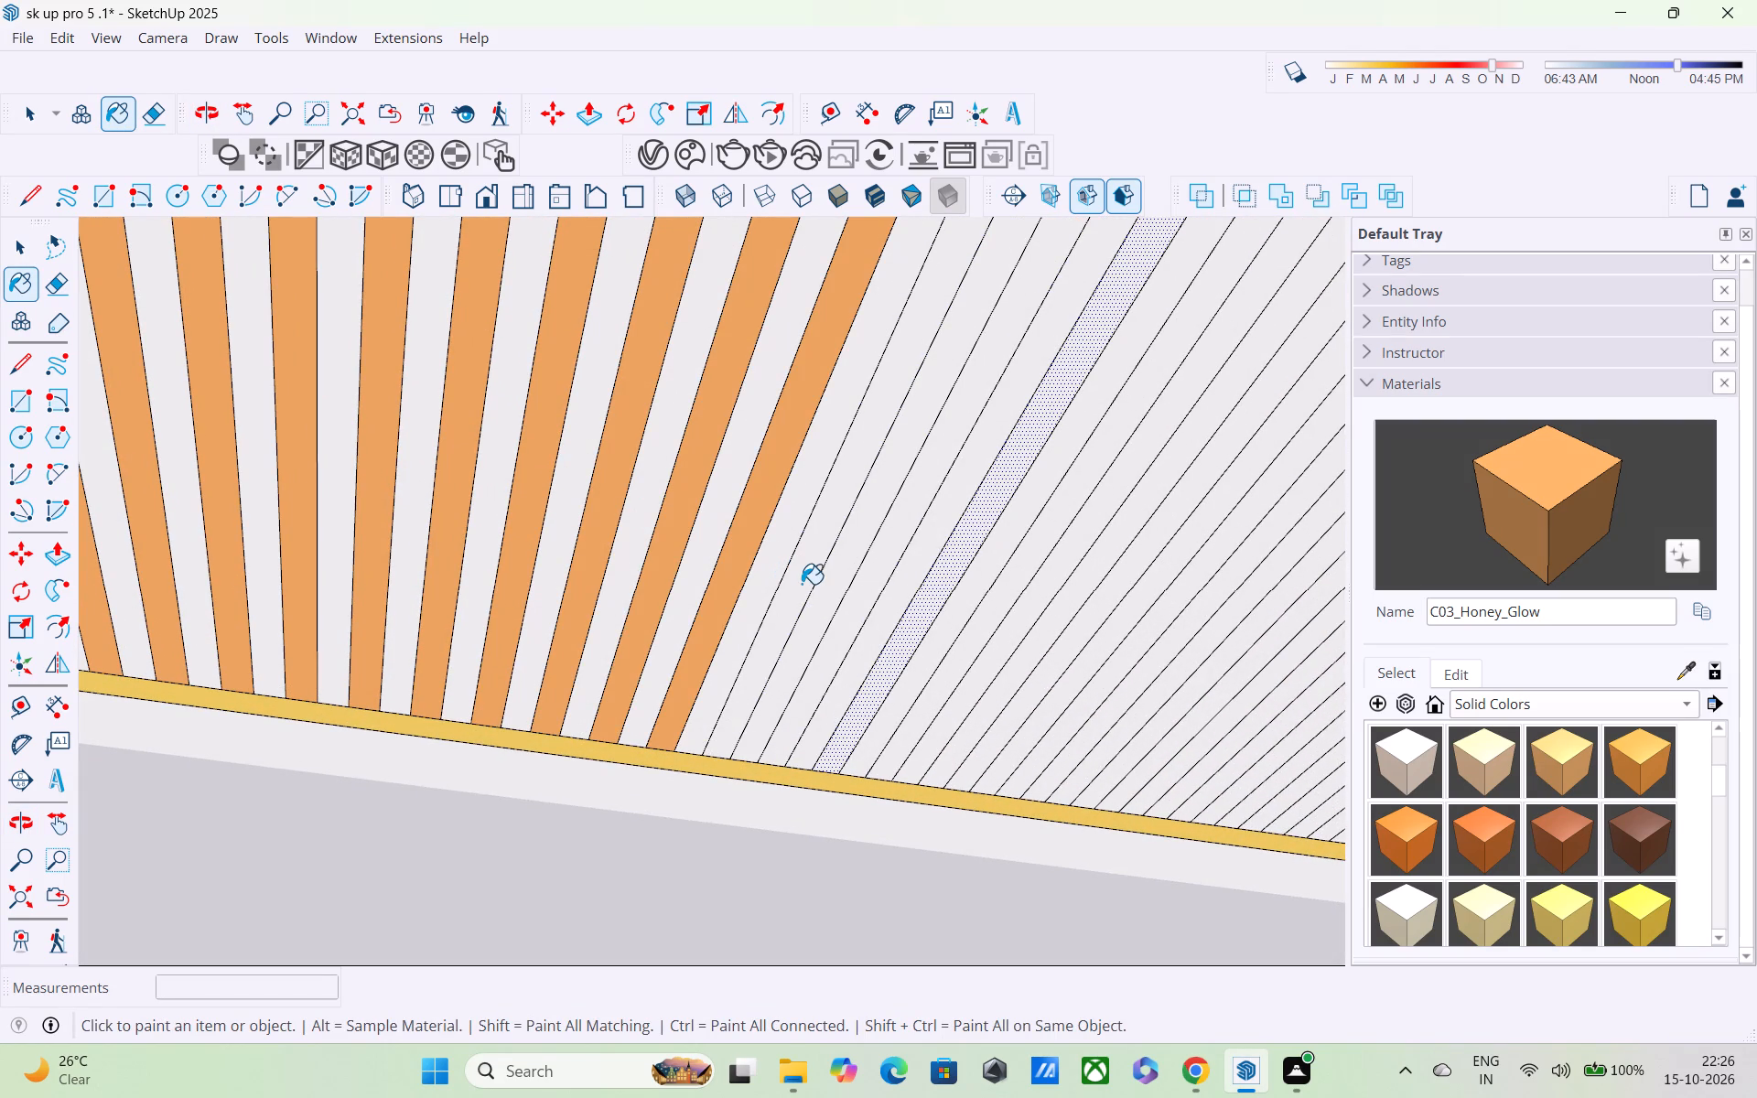
left_click(802, 584)
left_click(835, 596)
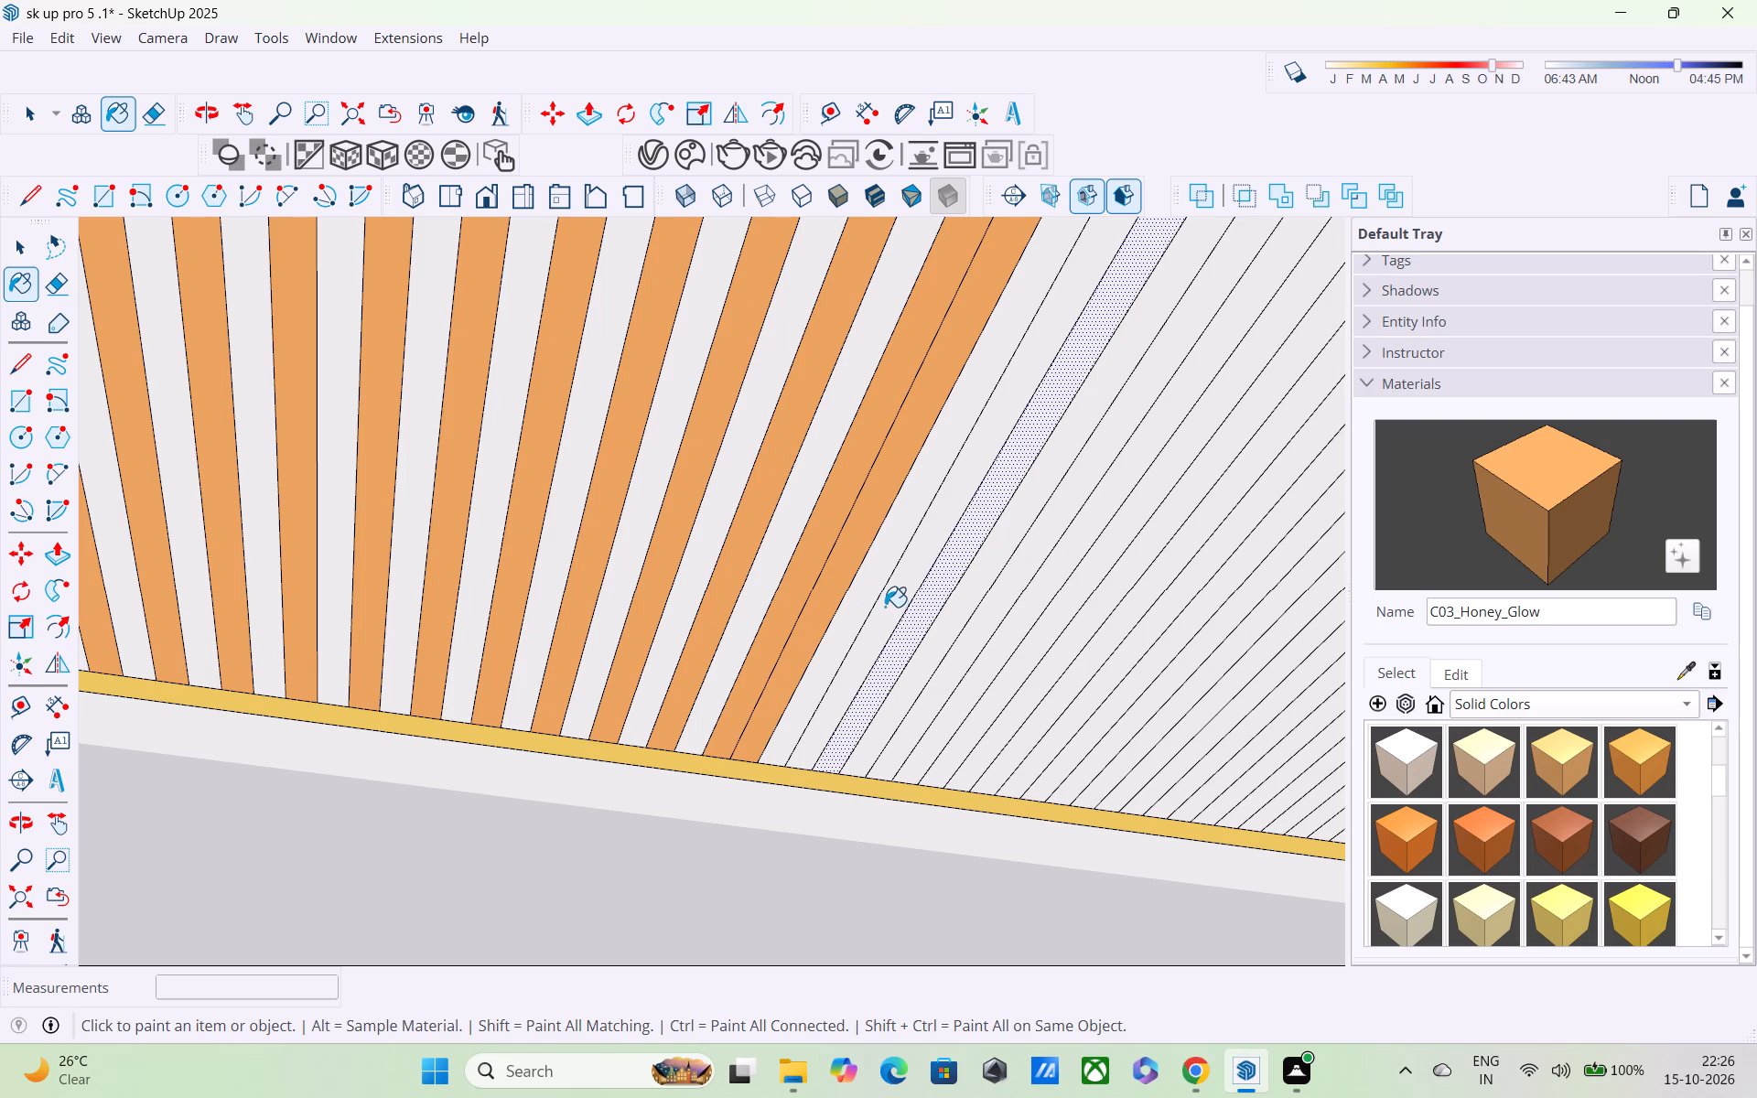
key("ctrl+z")
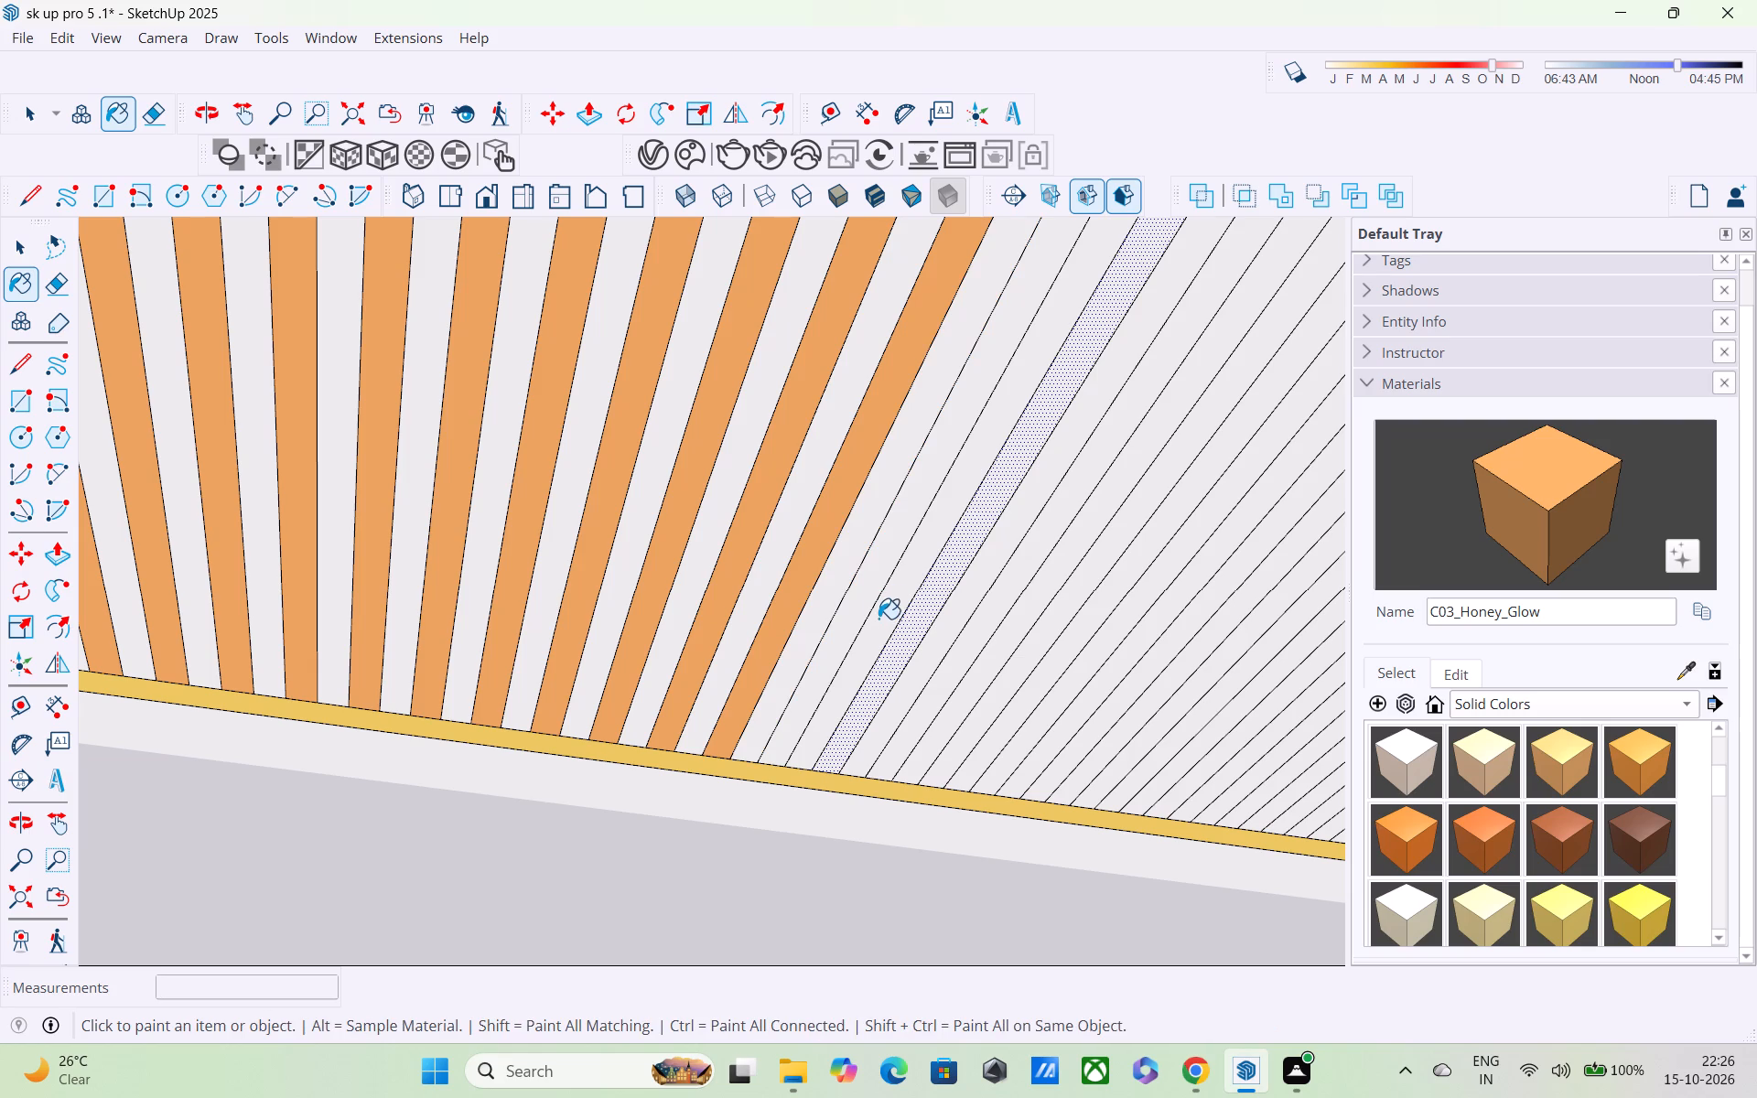
left_click(865, 601)
left_click(914, 631)
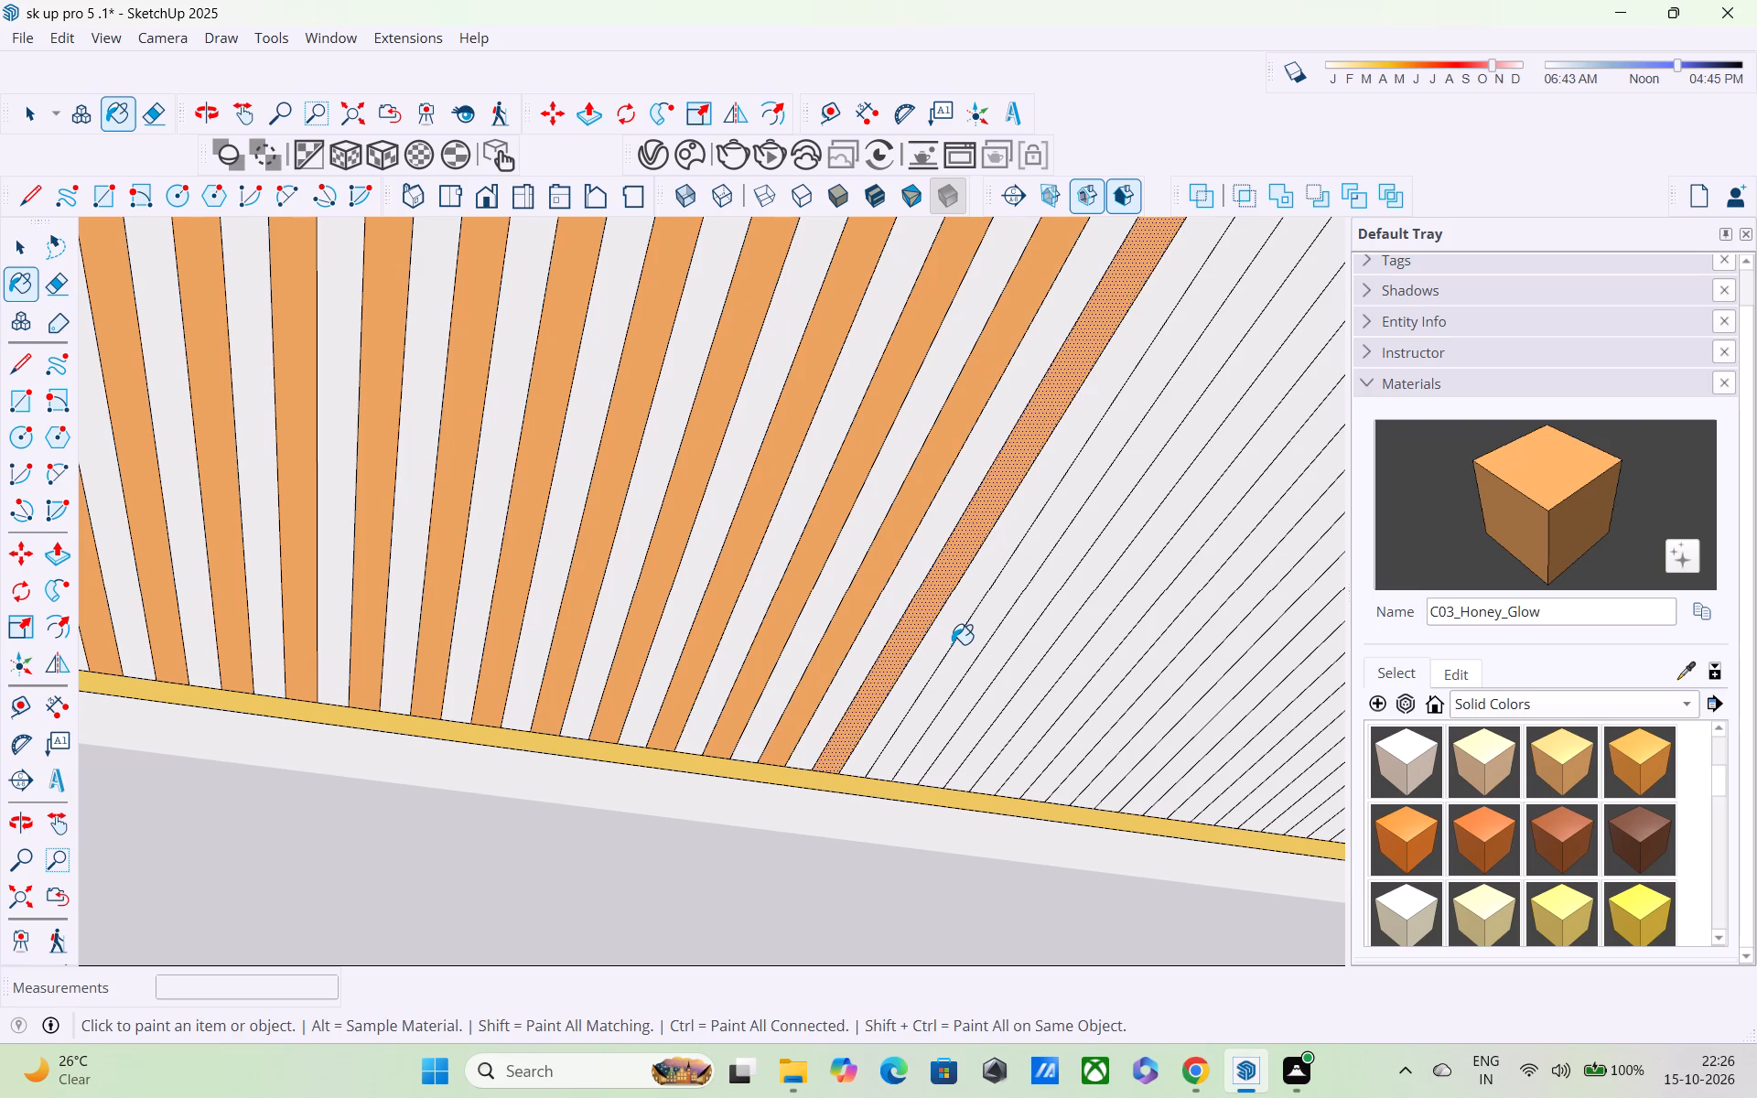
left_click(952, 644)
key("ctrl+z")
Paint the six alternate strips just past the selected strip with C03_Honey_Glow, working toward the panel's outer-corner end.
scroll(991, 646, "up", 2)
middle_click_drag(980, 629, 963, 607)
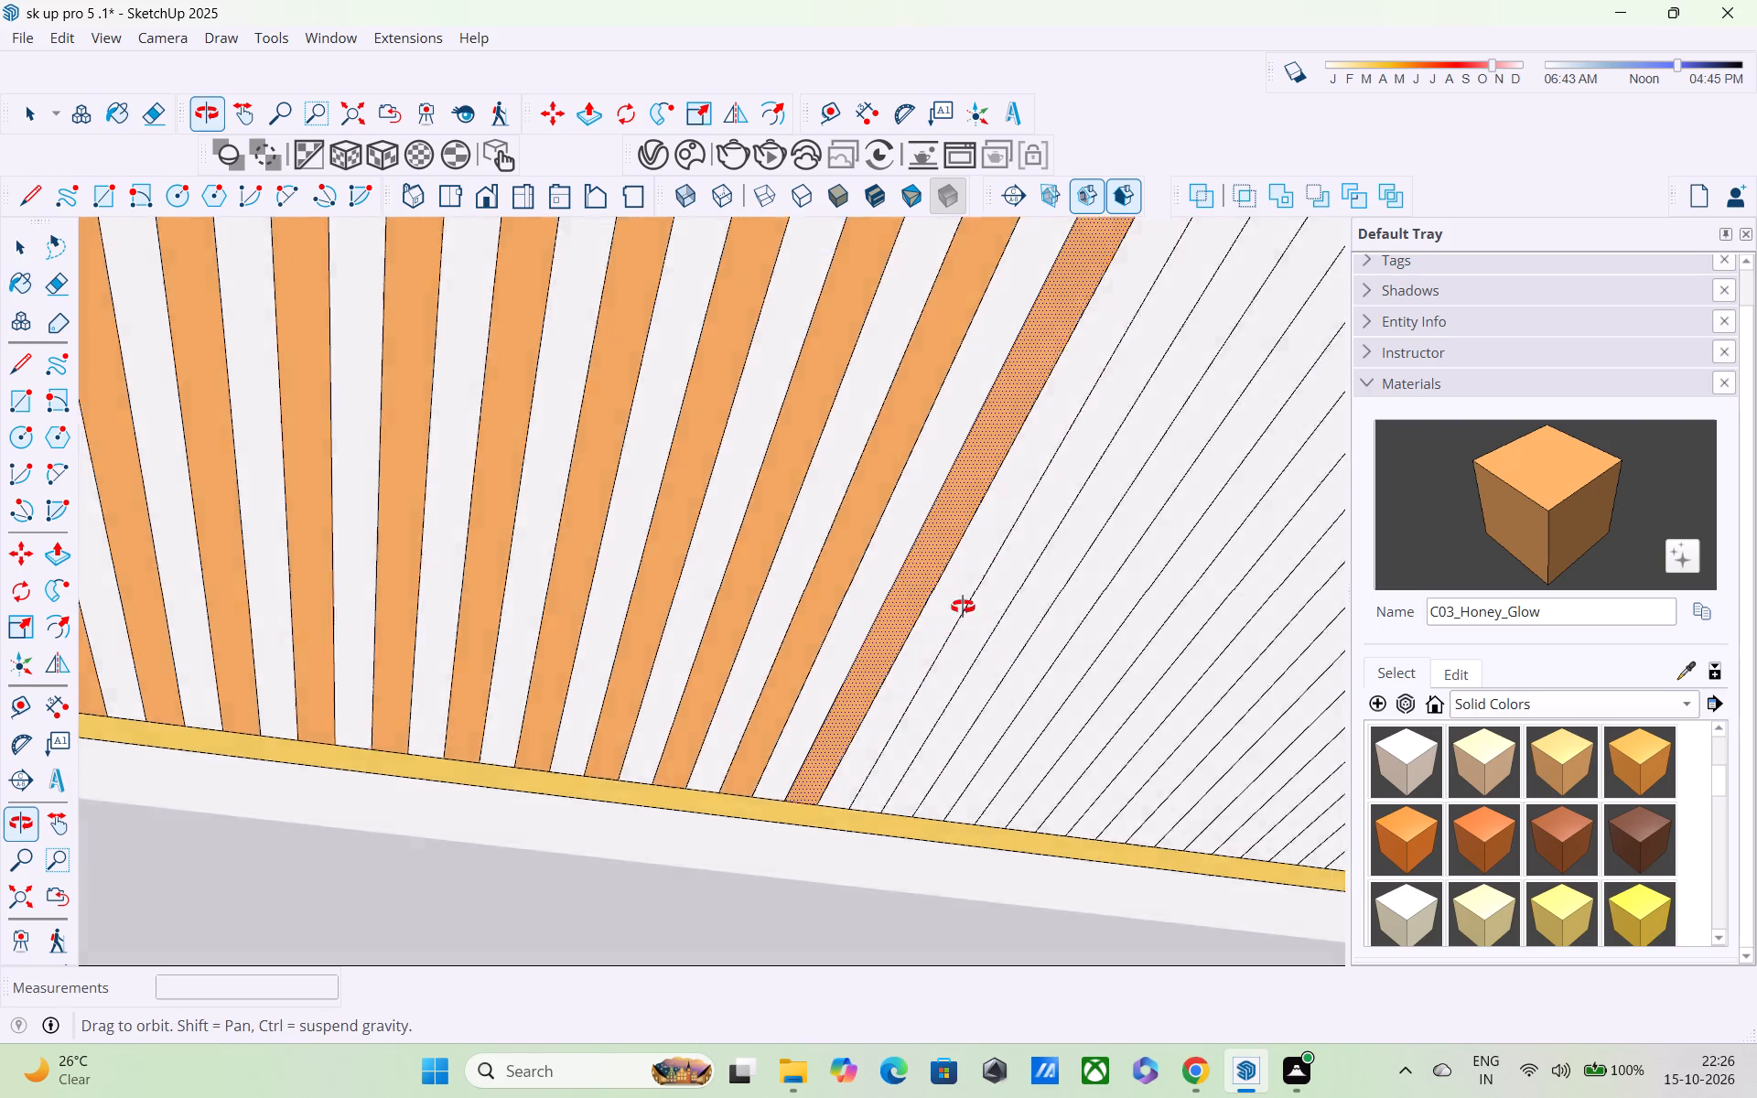
middle_click_drag(963, 607, 881, 517)
scroll(948, 627, "up", 2)
left_click(979, 636)
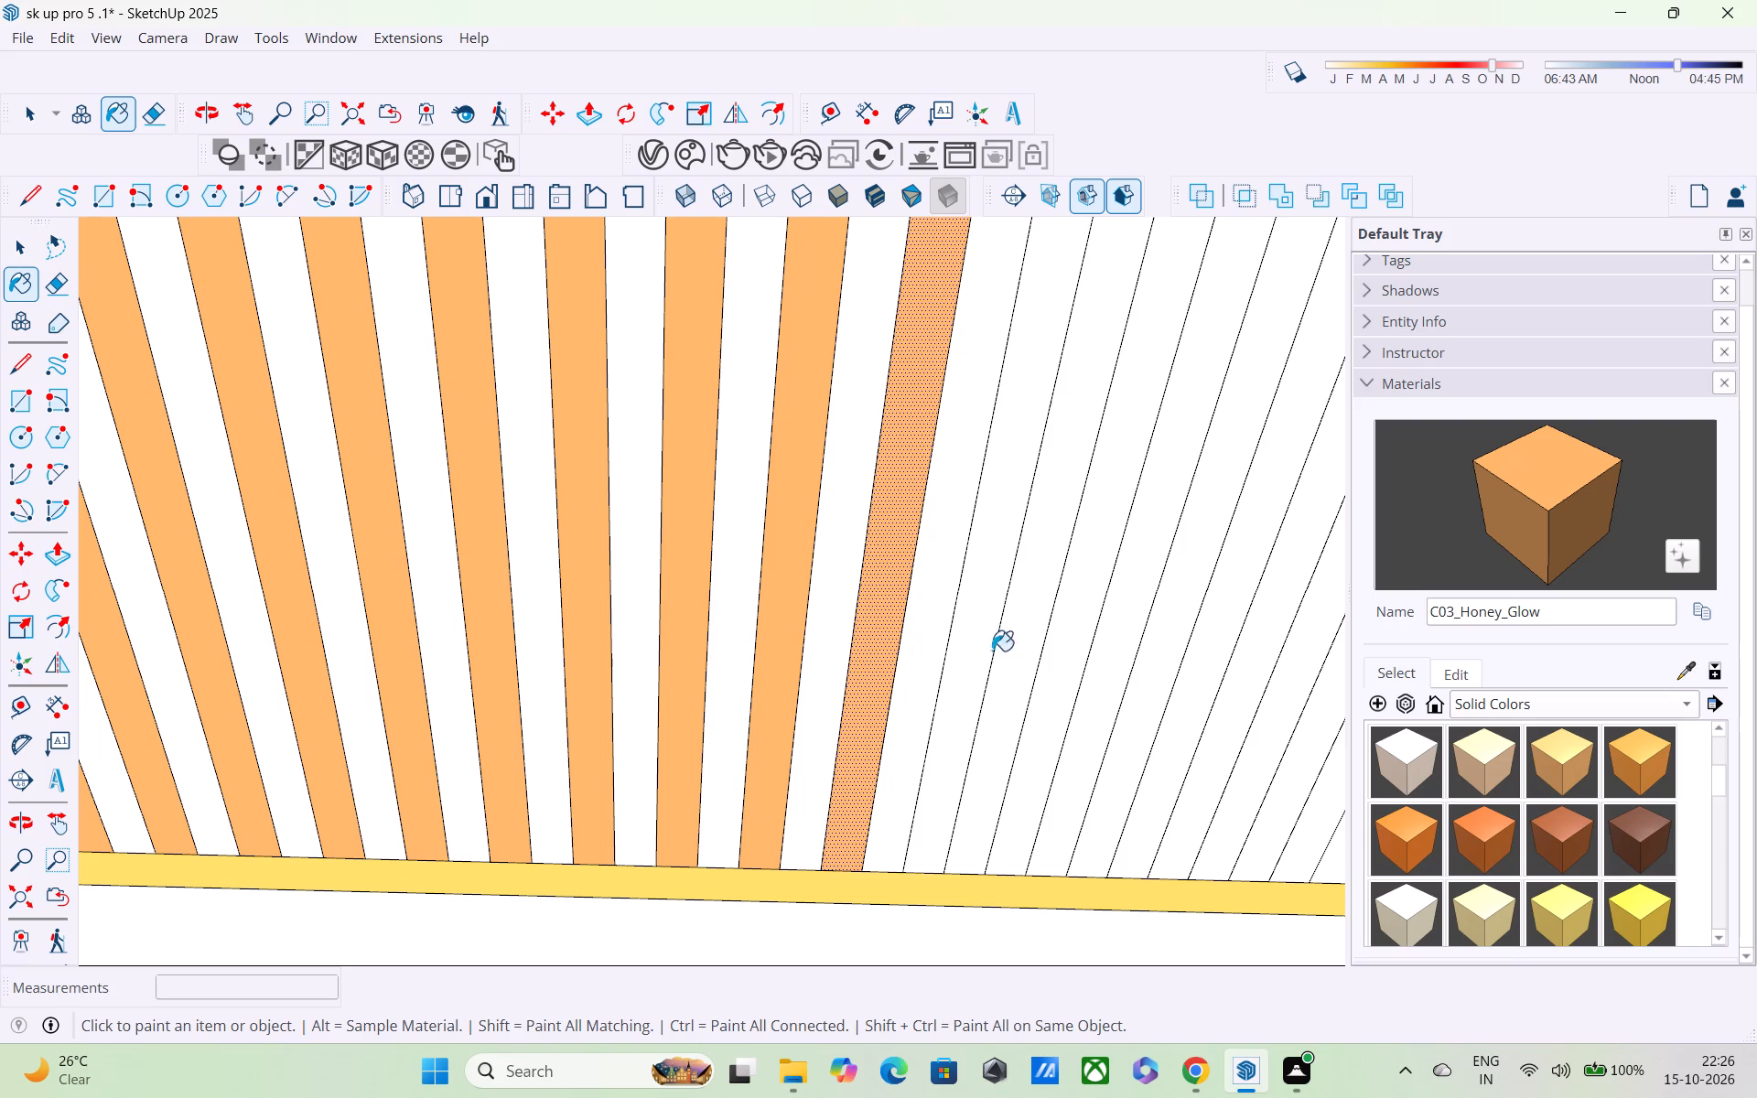
left_click(1060, 673)
middle_click_drag(1061, 673, 907, 605)
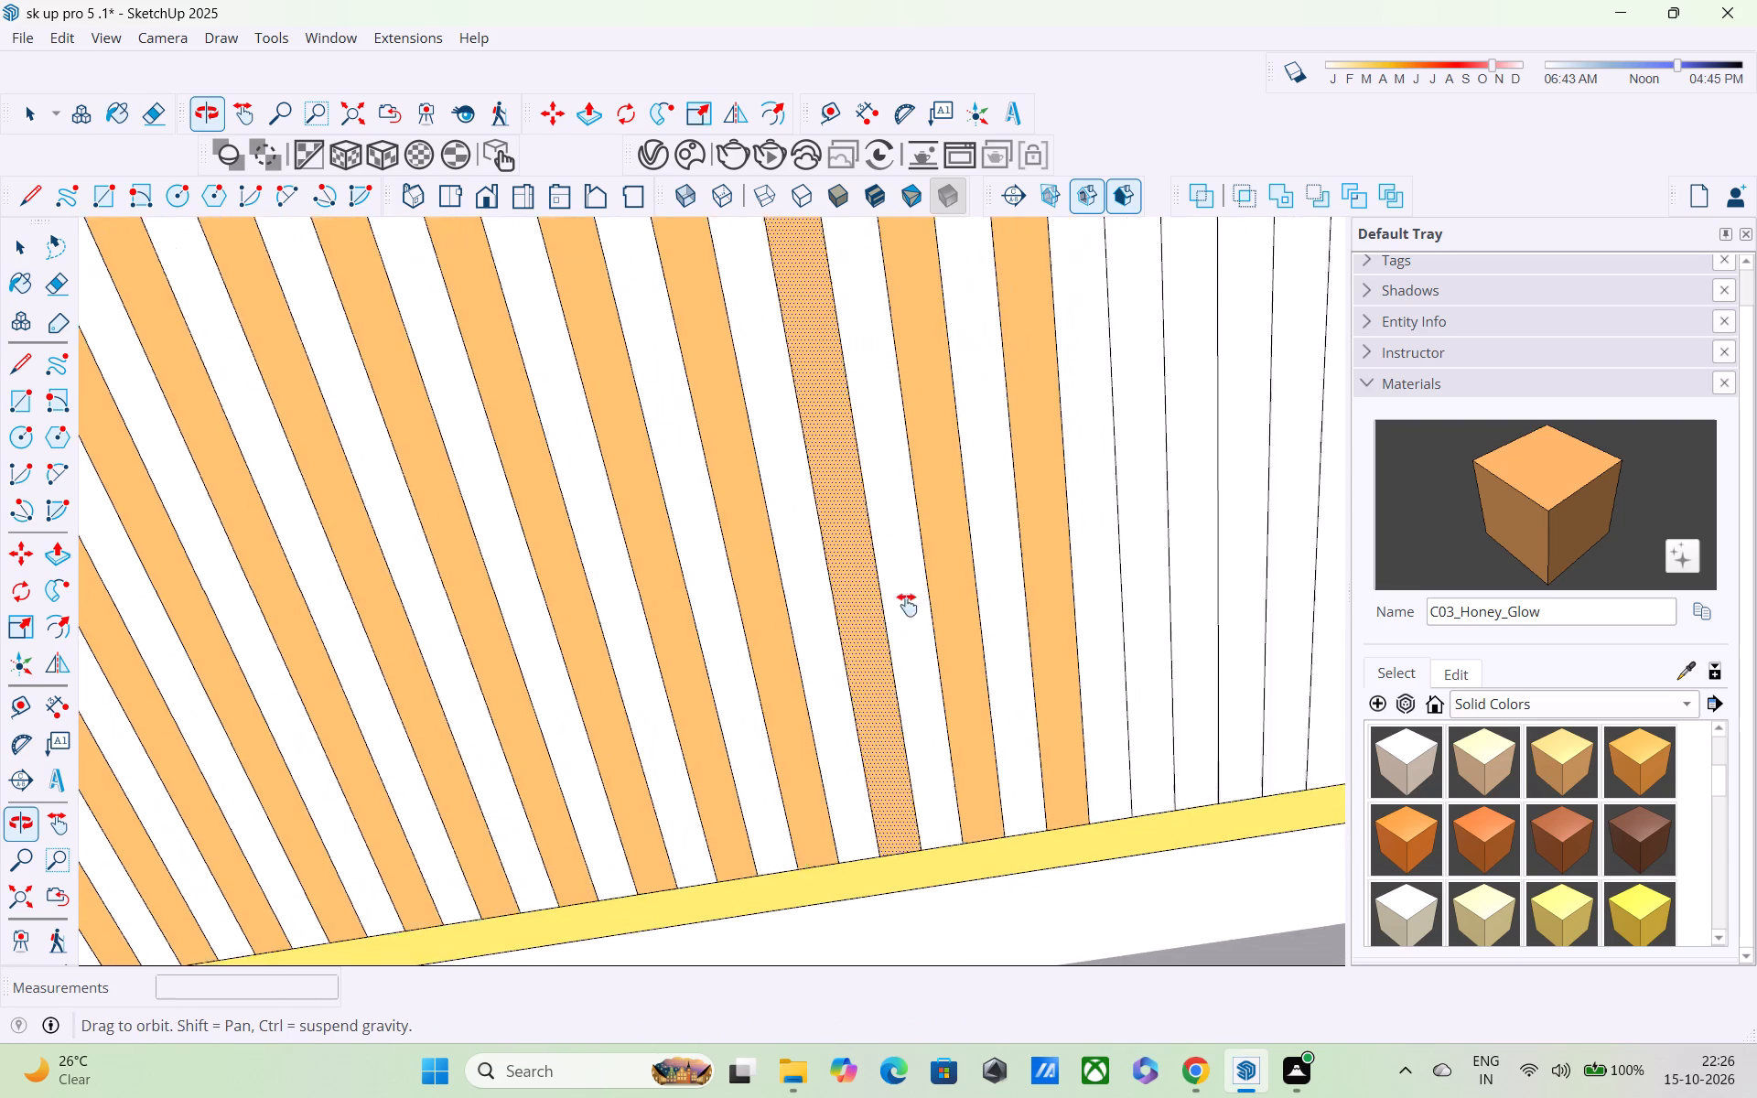
middle_click_drag(907, 605, 365, 595)
left_click(590, 642)
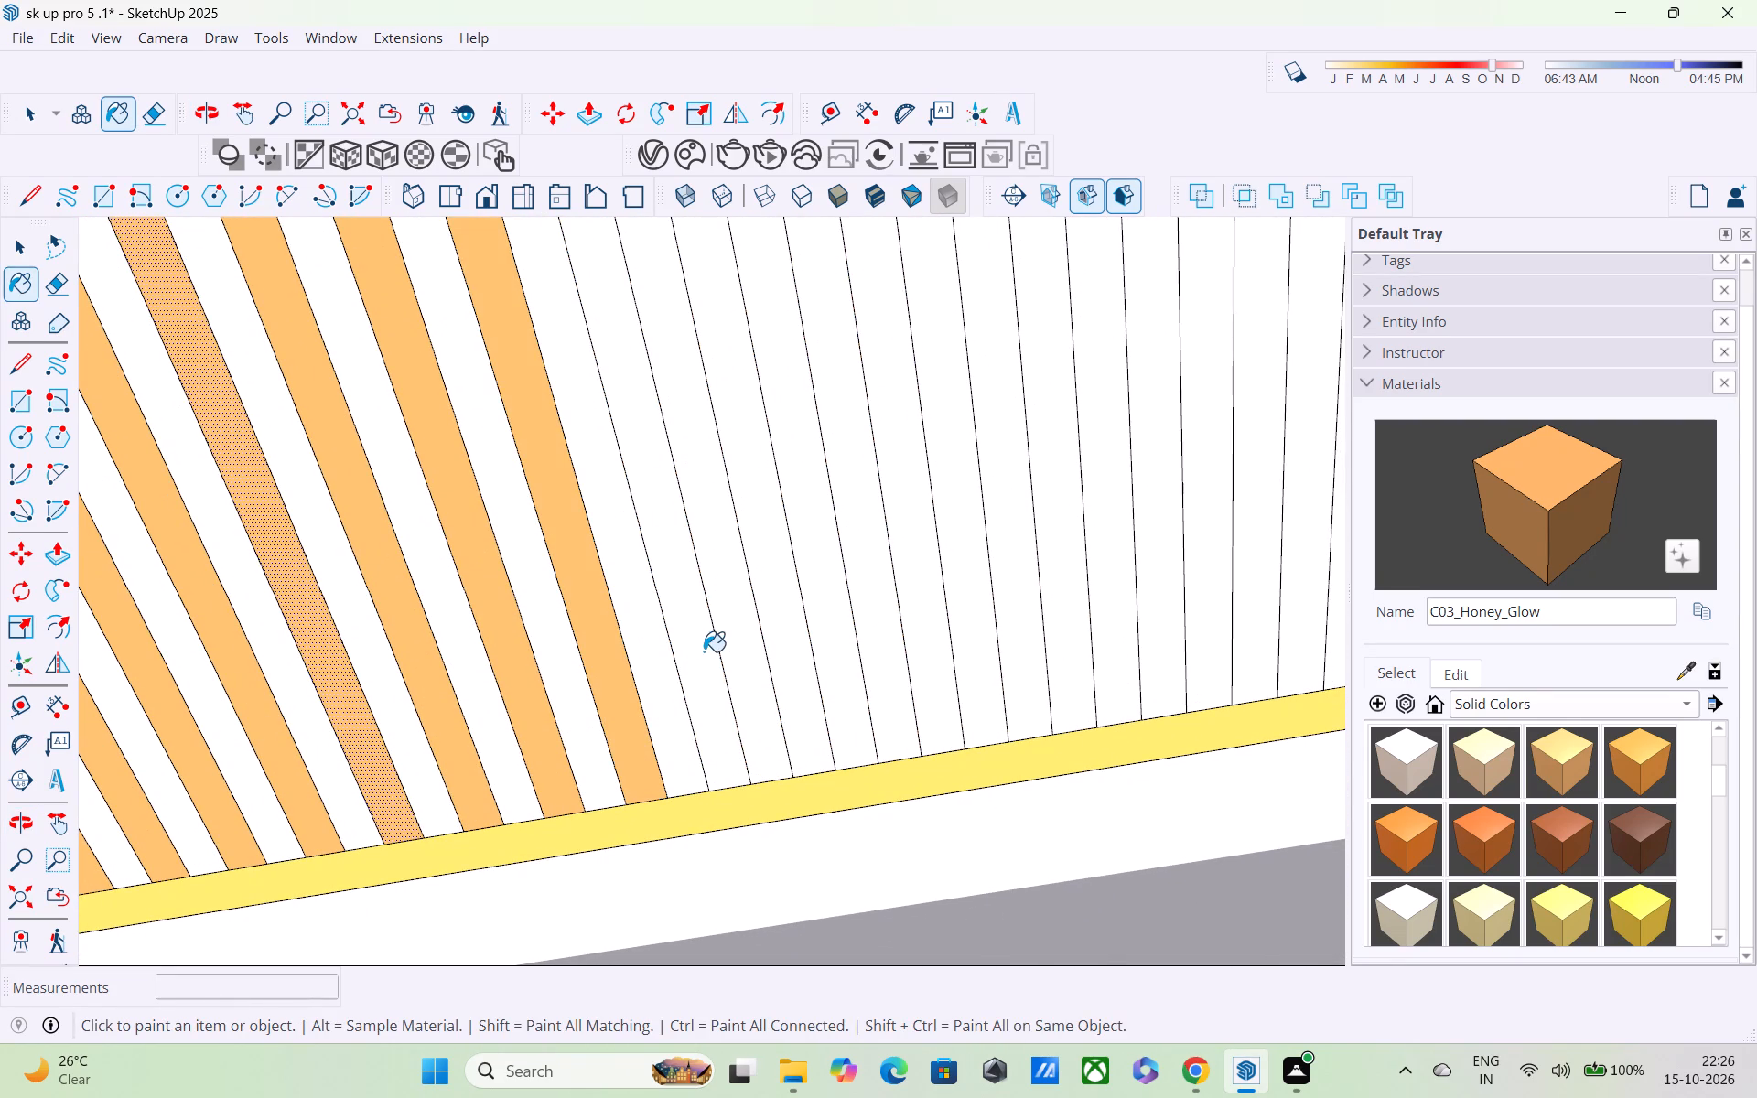
left_click(705, 650)
left_click(775, 644)
left_click(882, 631)
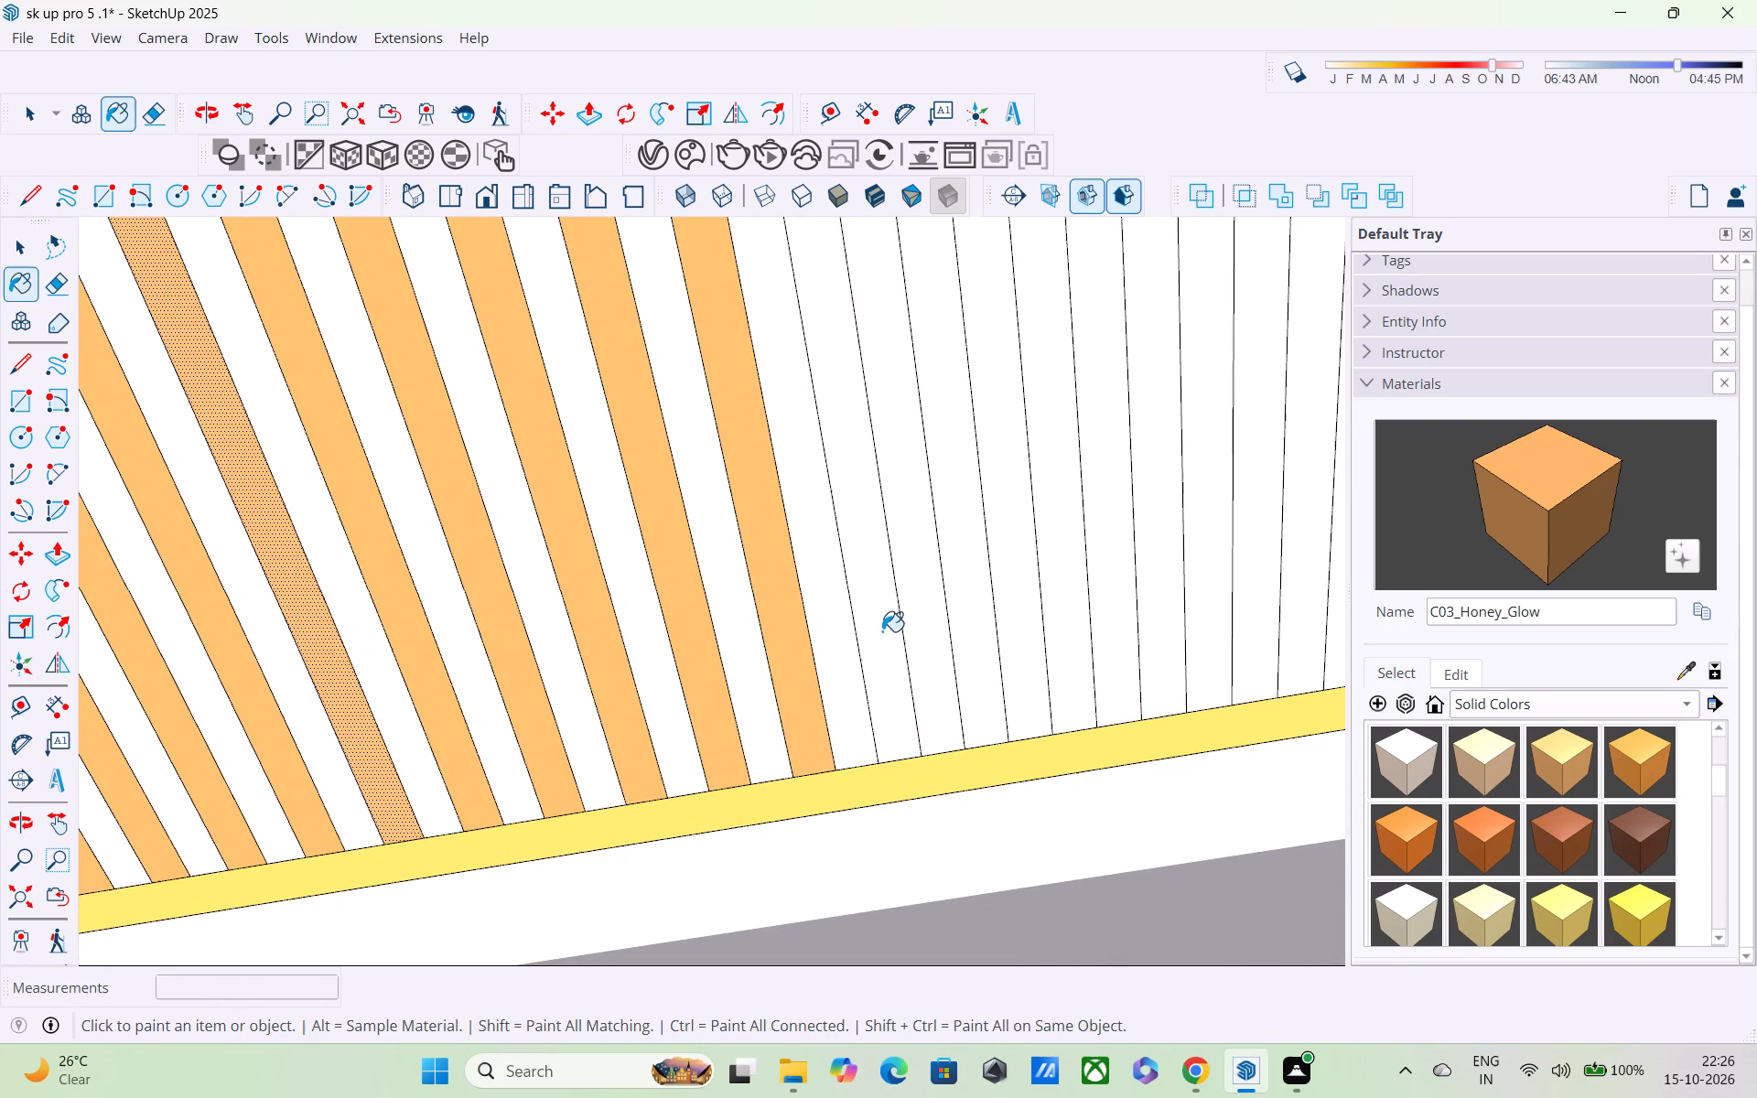
Paint the following nine alternate strips of the ceiling panel with C03_Honey_Glow, continuing toward the outer-corner end.
middle_click_drag(886, 635, 579, 634, "shift")
left_click(671, 605)
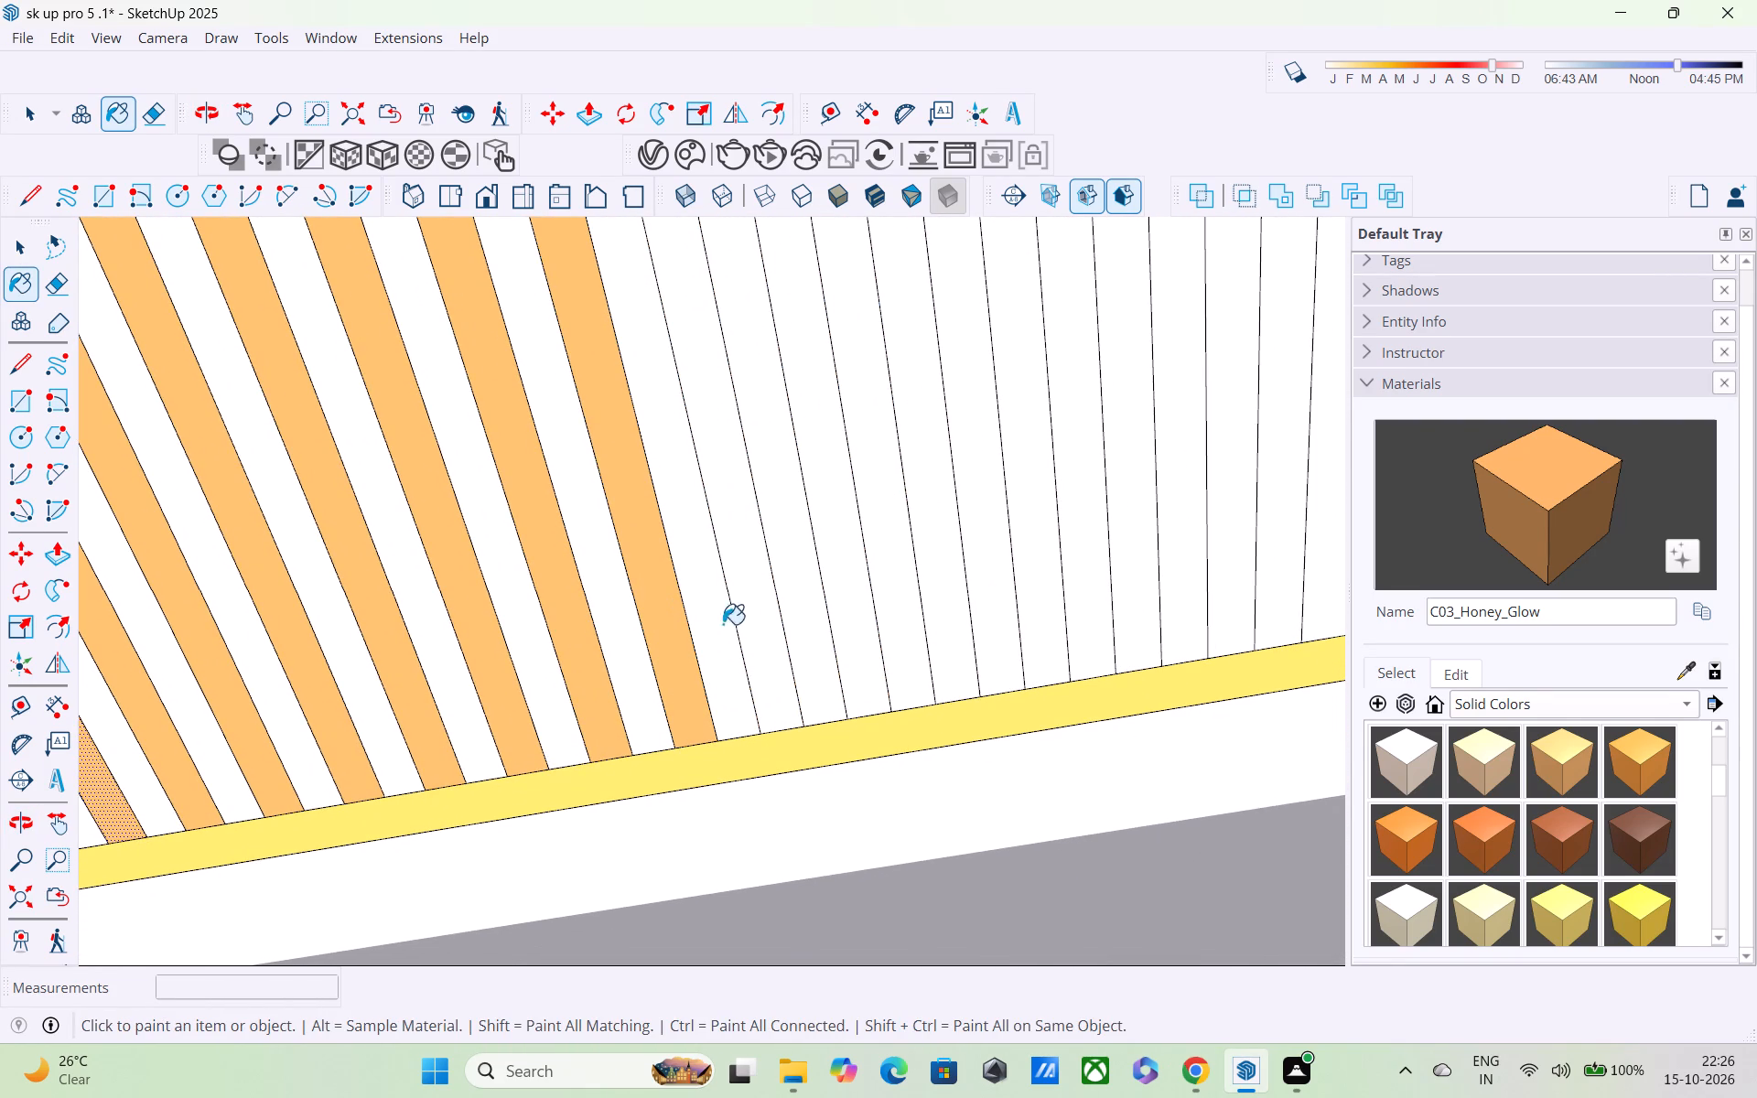
left_click(756, 608)
left_click(841, 614)
middle_click_drag(842, 613, 518, 646, "shift")
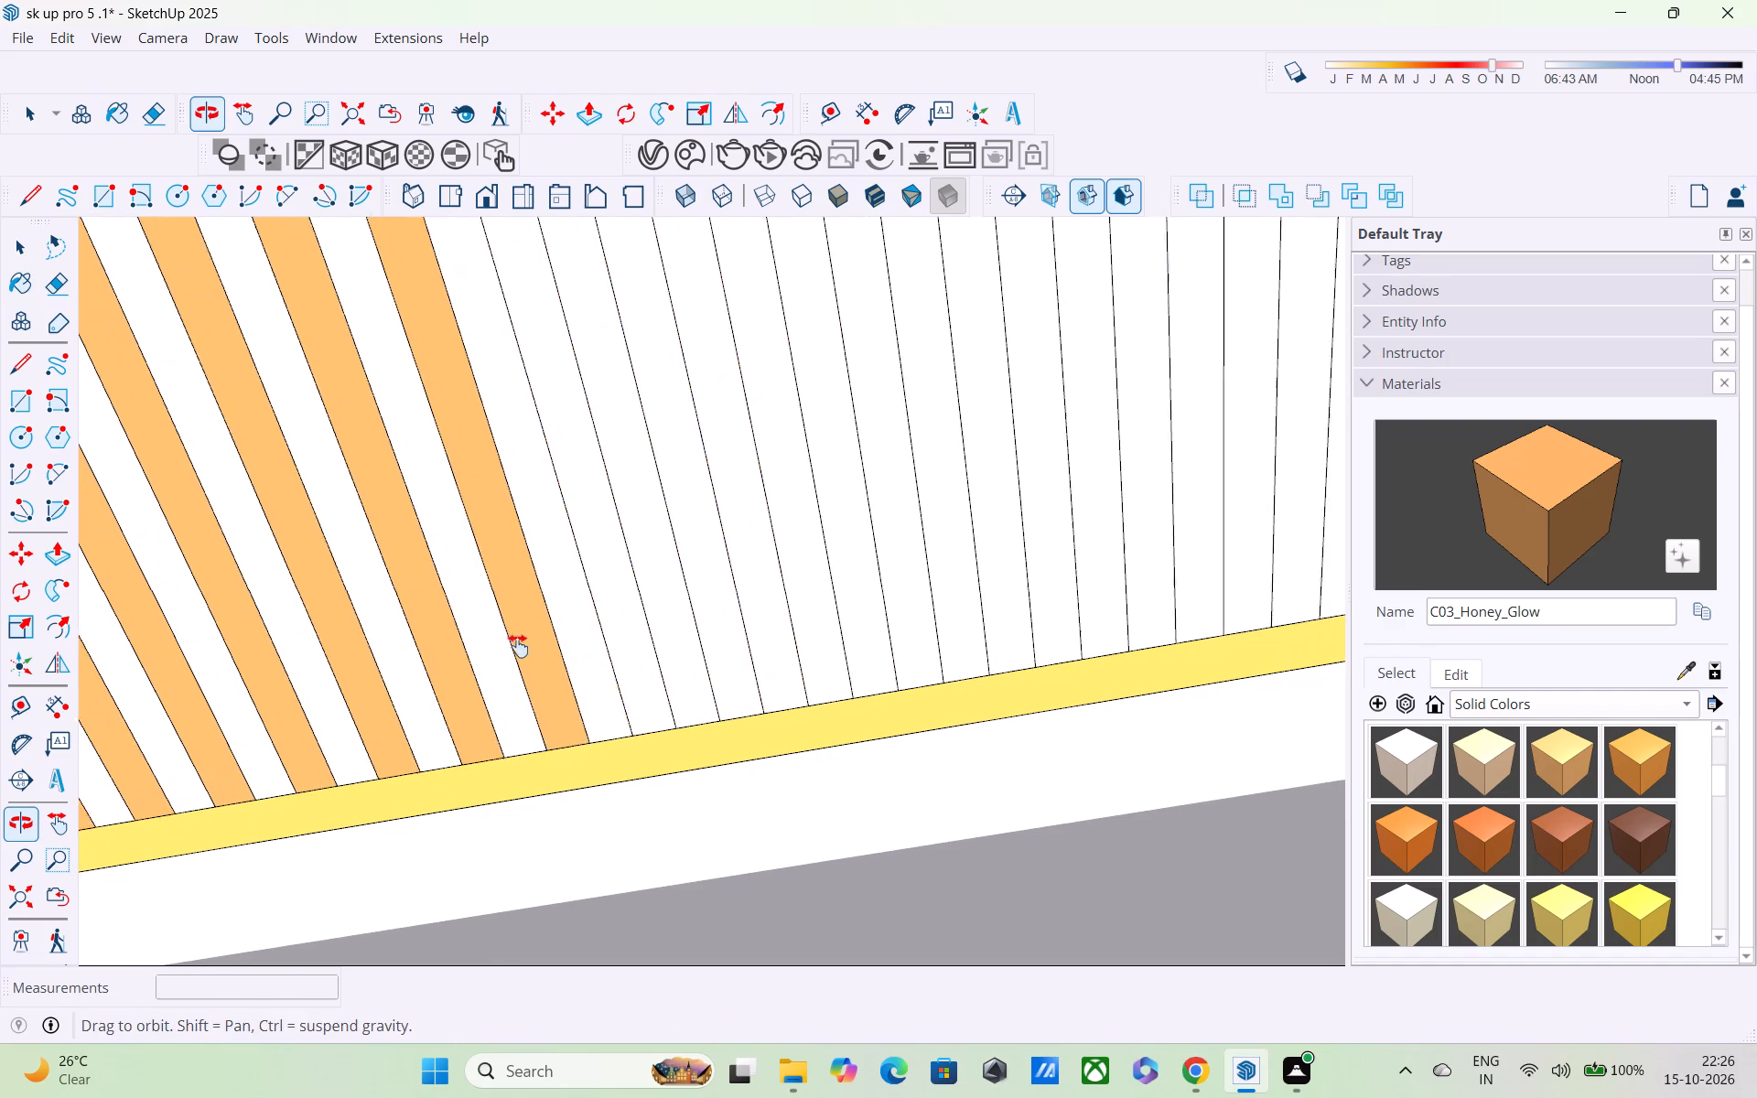
middle_click_drag(518, 646, 501, 646, "shift")
left_click(607, 615)
left_click(693, 601)
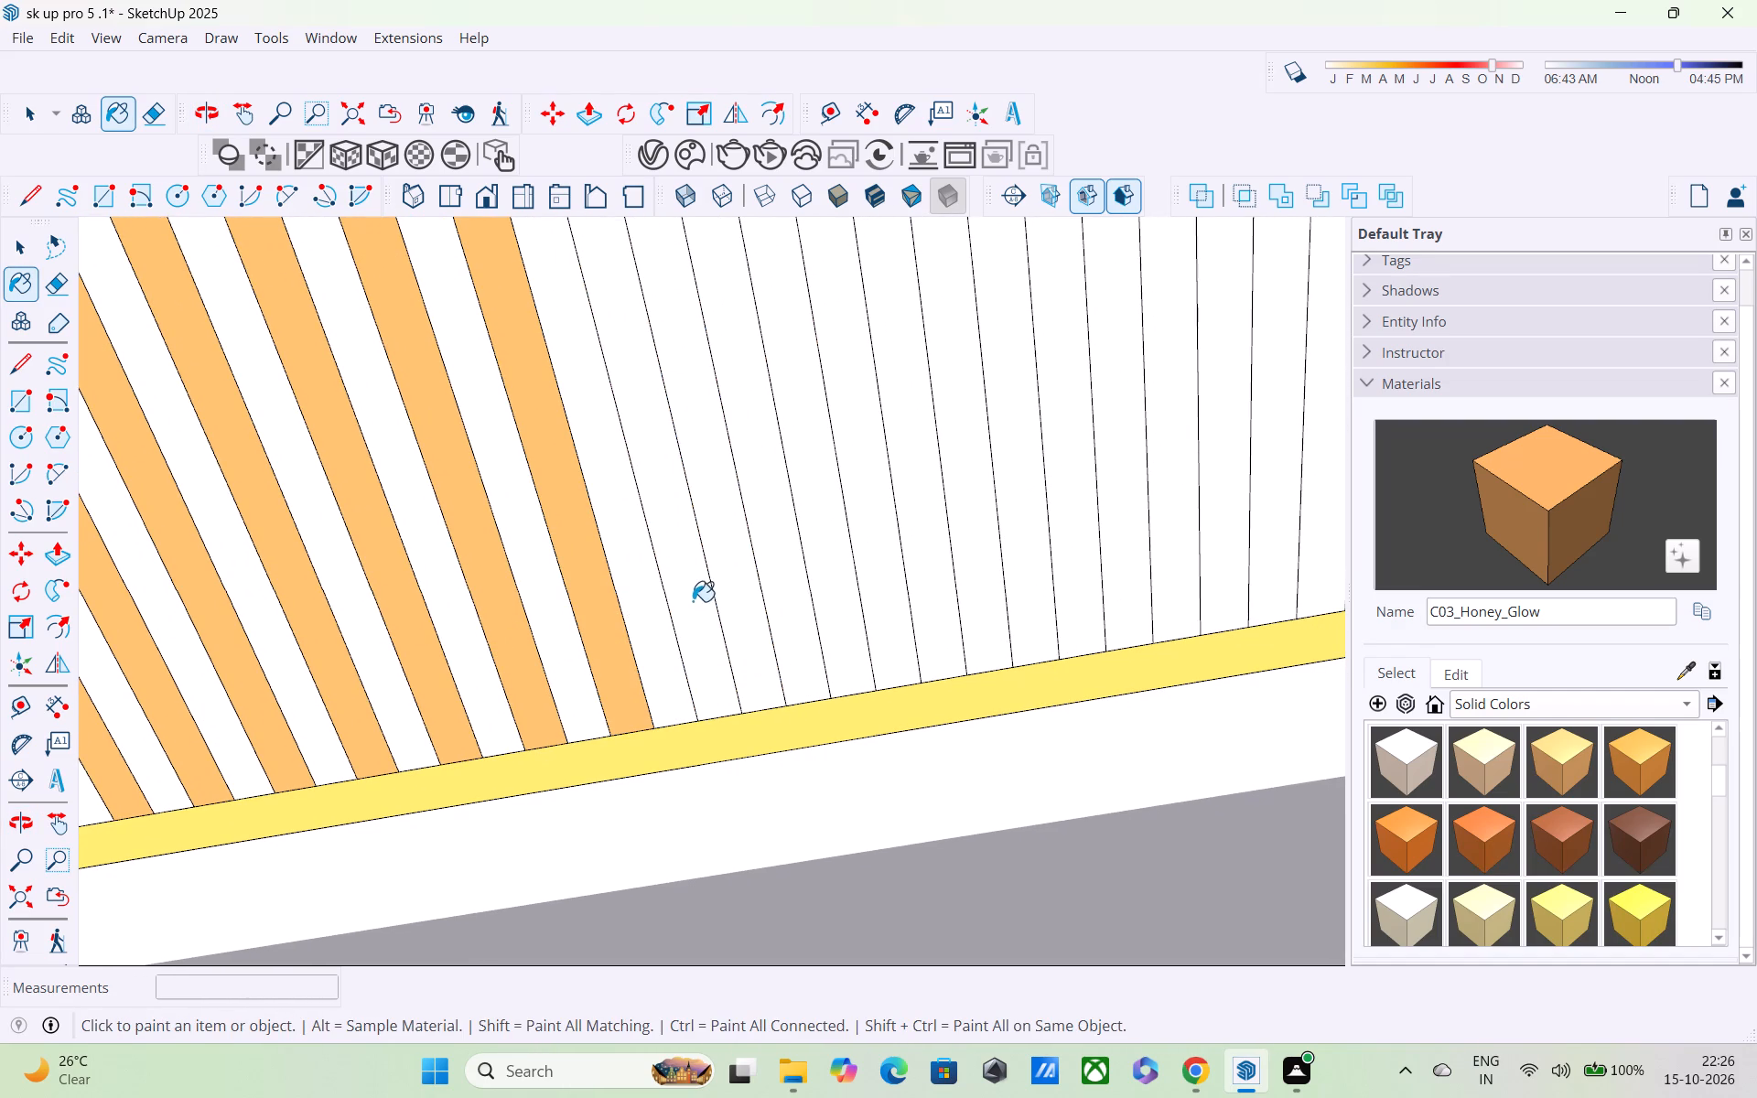
left_click(792, 578)
middle_click_drag(792, 579, 400, 619)
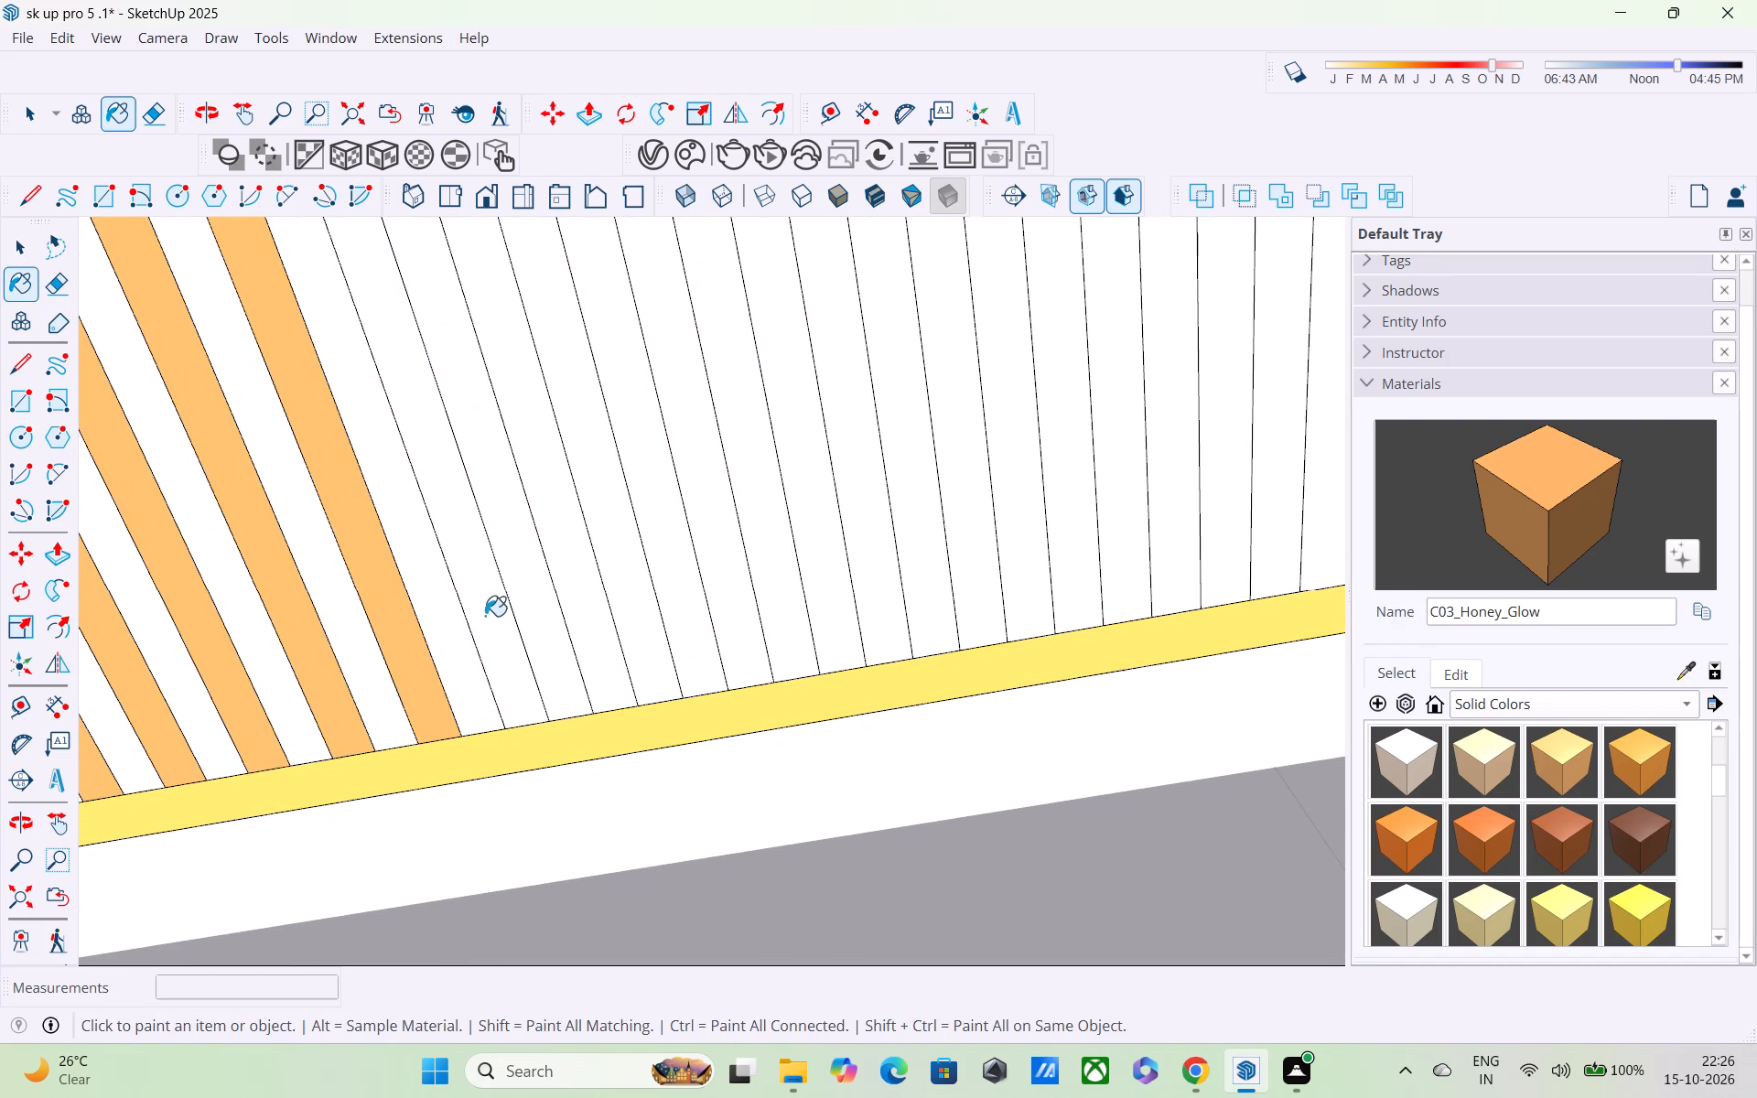
left_click(486, 615)
left_click(578, 608)
left_click(682, 594)
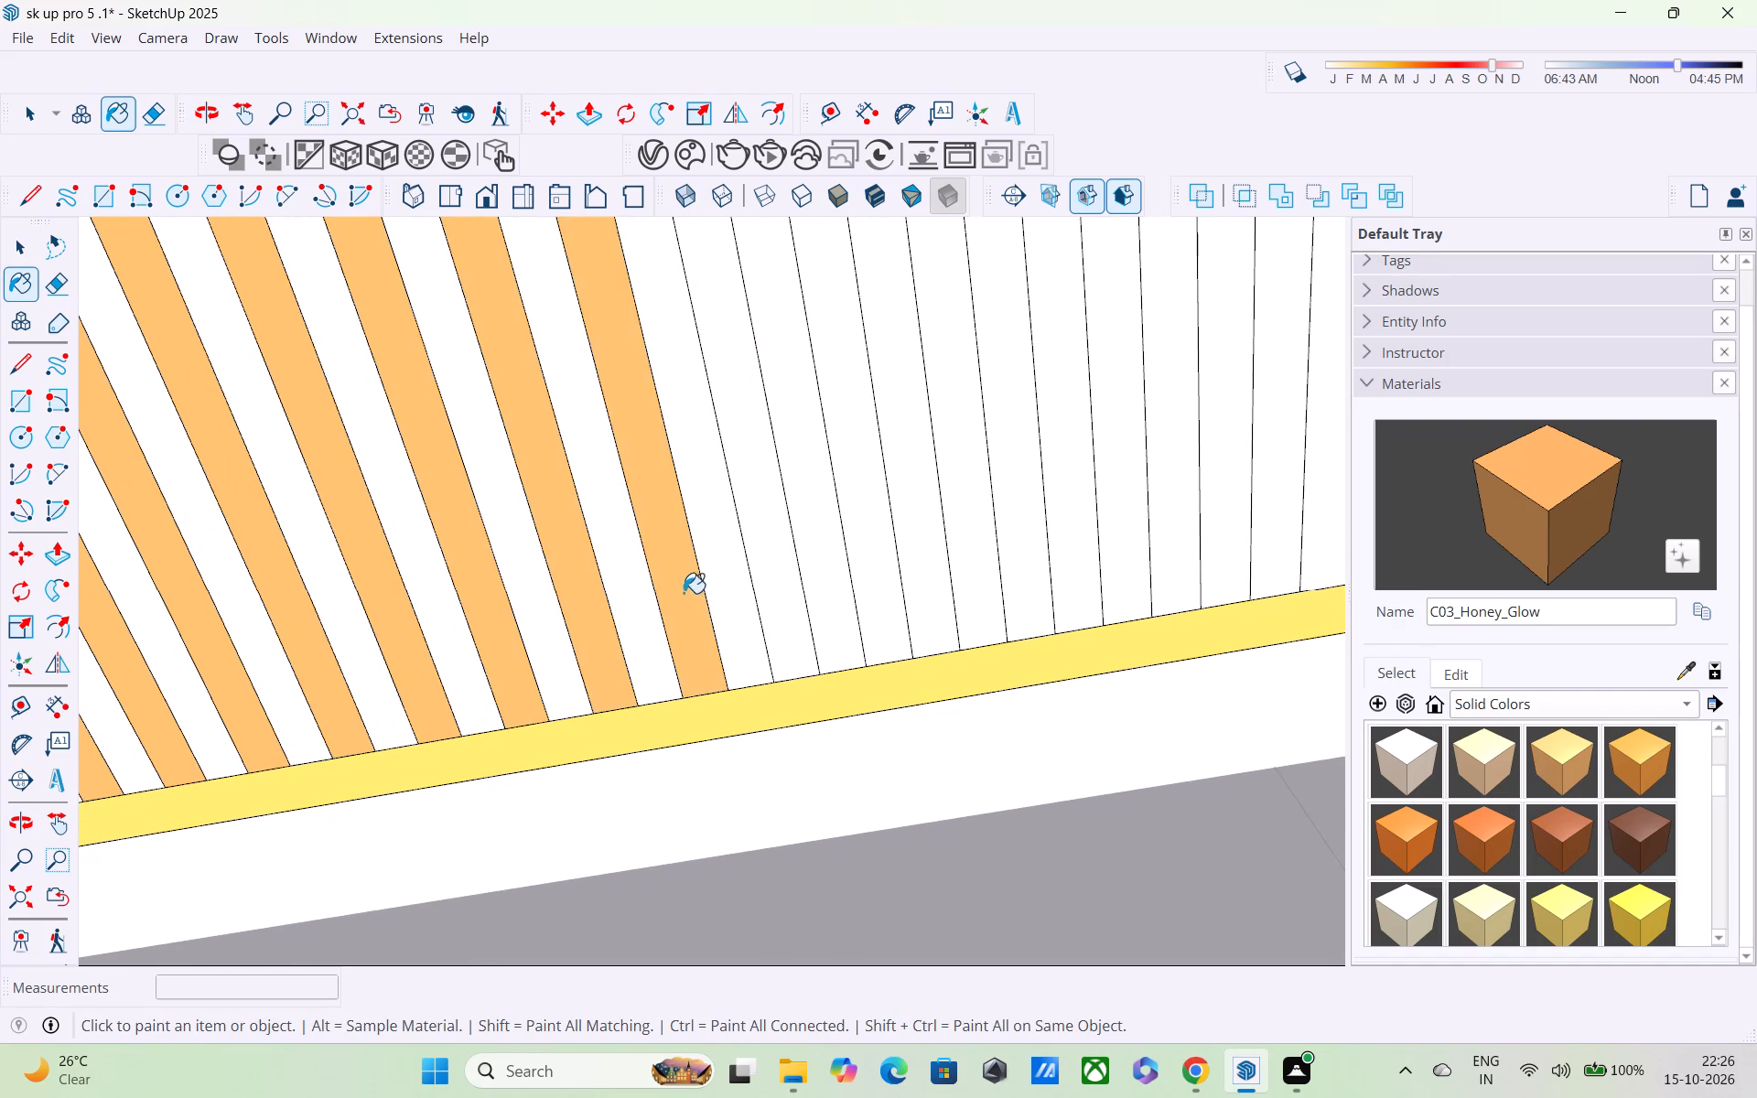
Paint the last six alternate strips with C03_Honey_Glow, leaving the strip against the outer-corner end border unpainted.
middle_click_drag(684, 593, 295, 598, "shift")
left_click(393, 583)
left_click(485, 579)
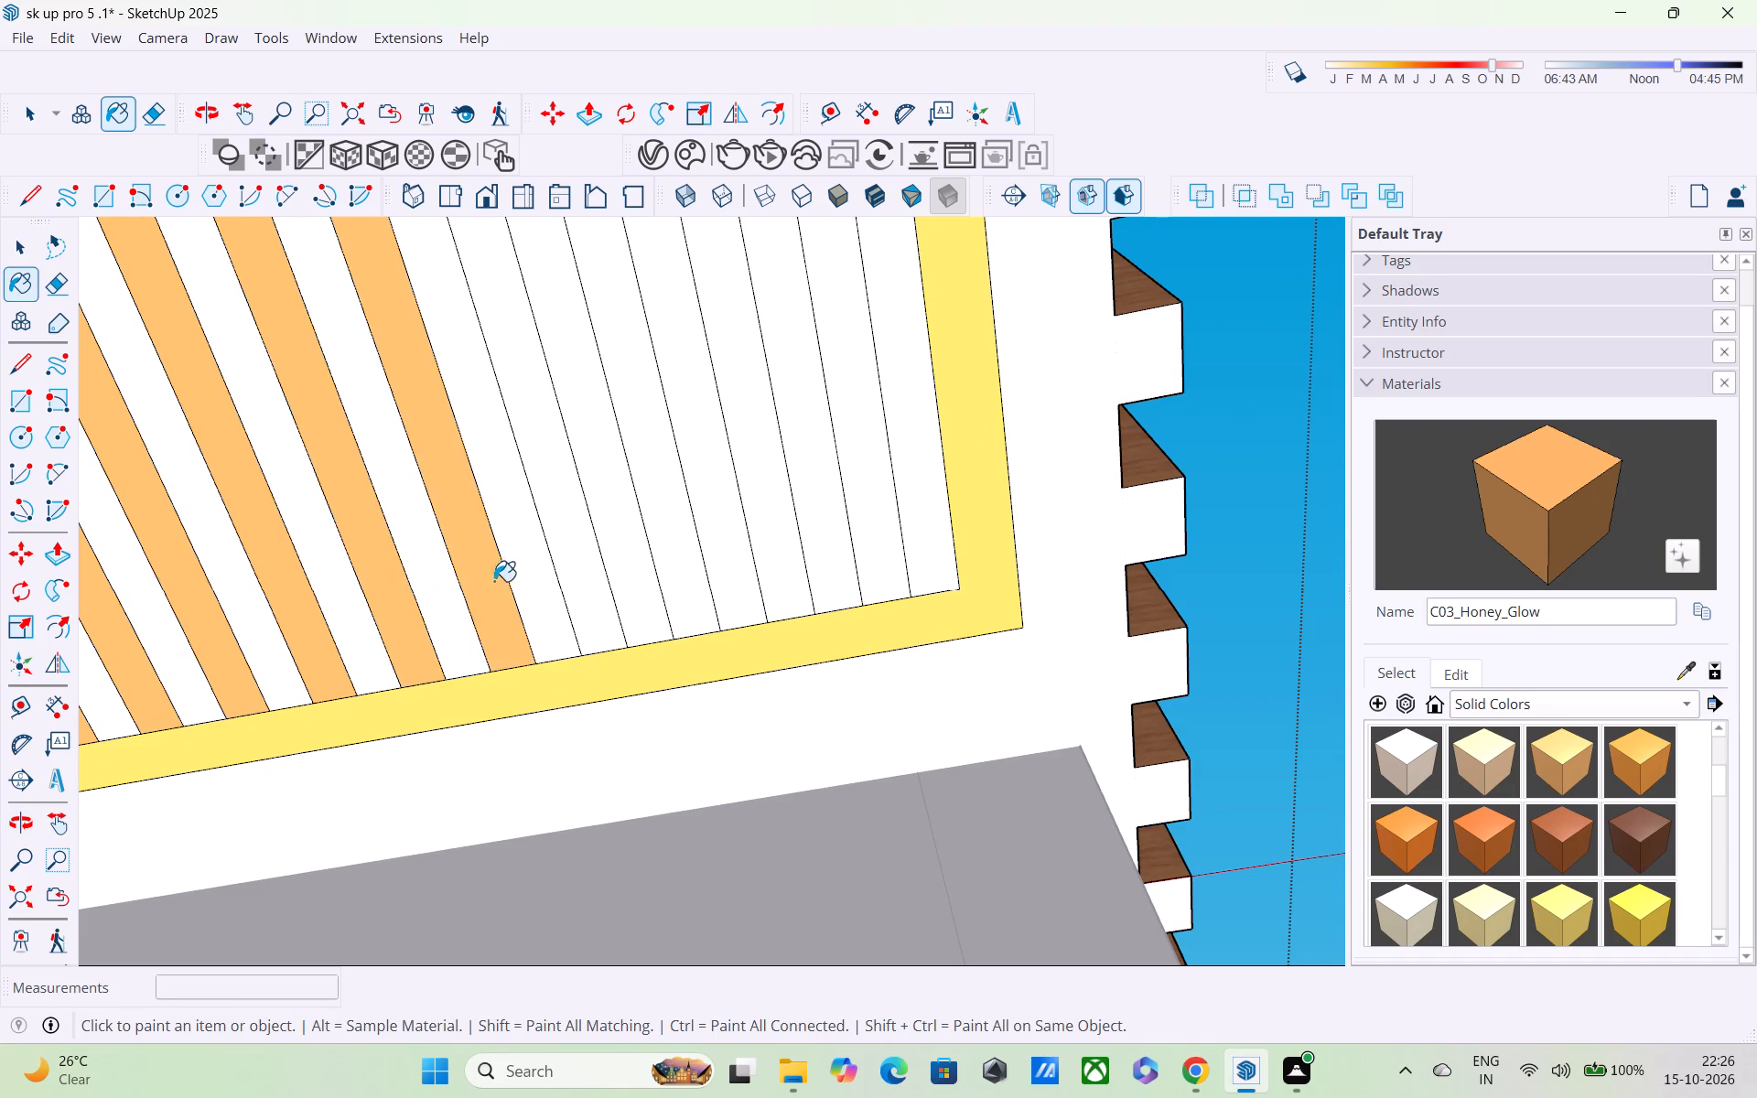
left_click(573, 566)
left_click(668, 548)
middle_click_drag(666, 547, 664, 547, "shift")
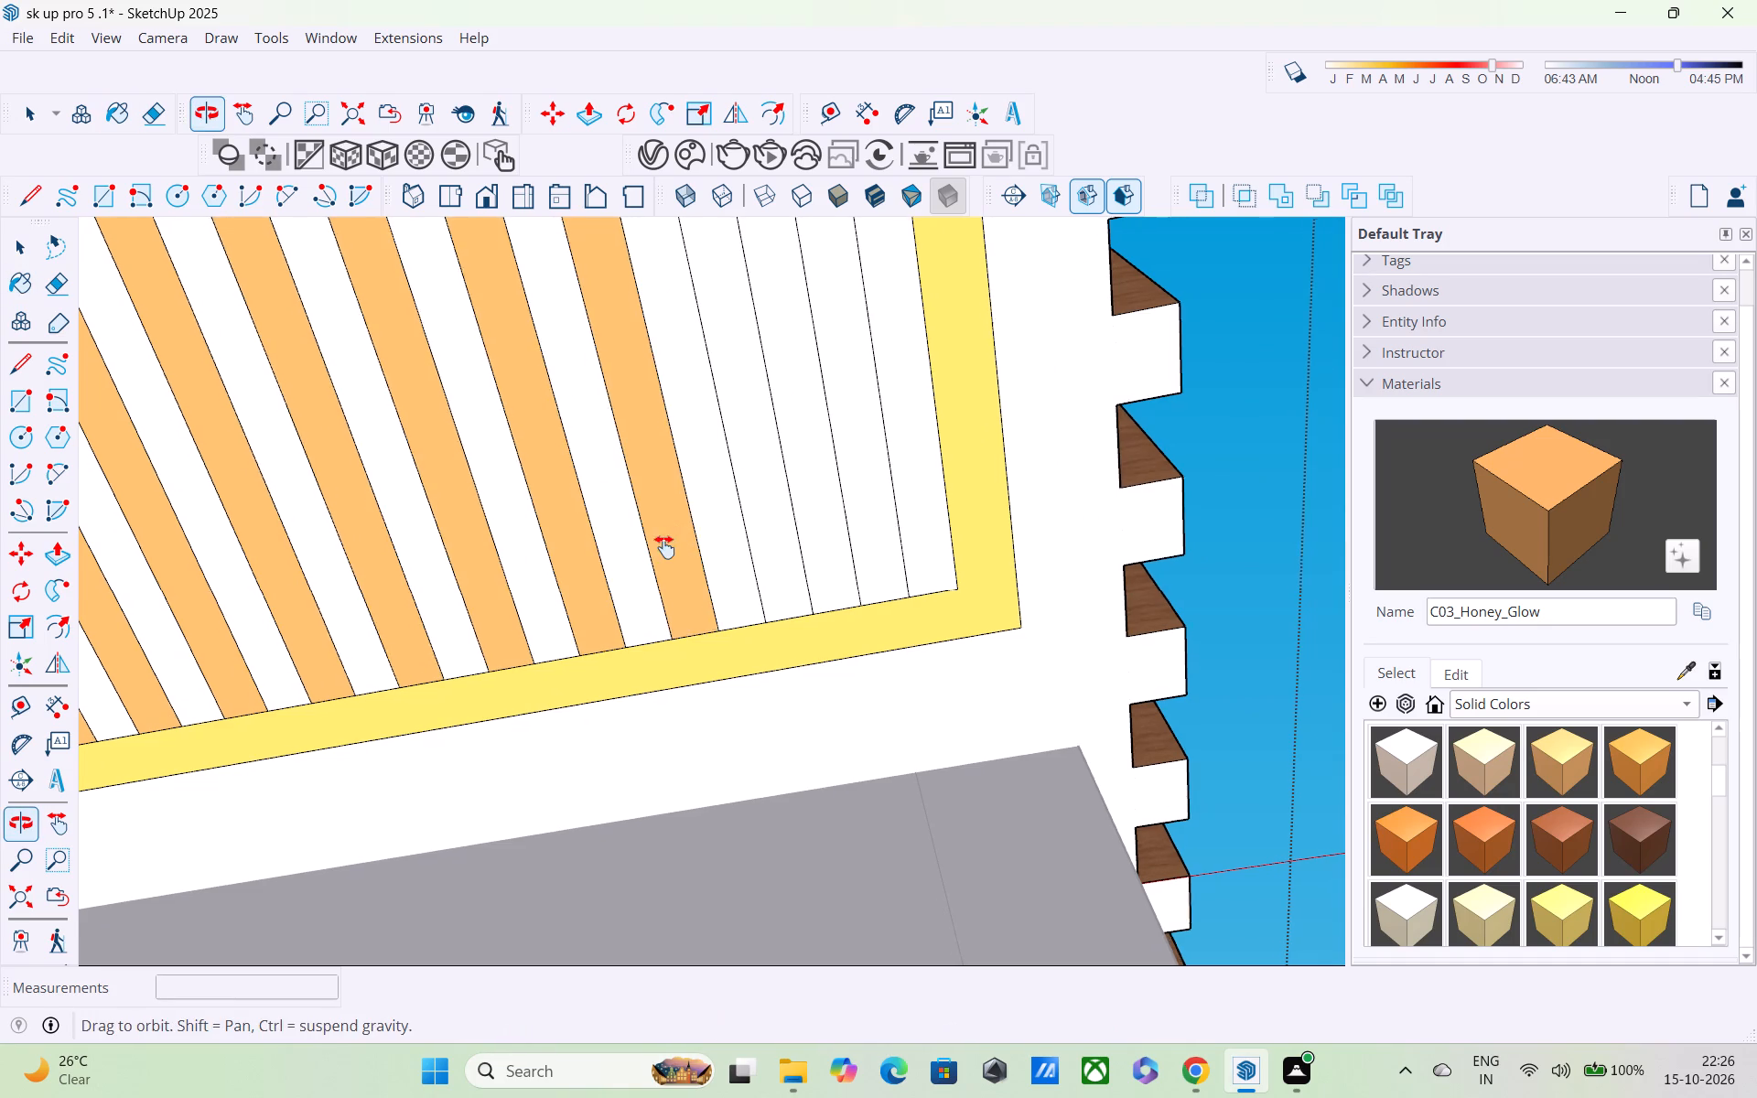
middle_click_drag(664, 547, 340, 583, "shift")
left_click(430, 559, "shift")
left_click(532, 550, "shift")
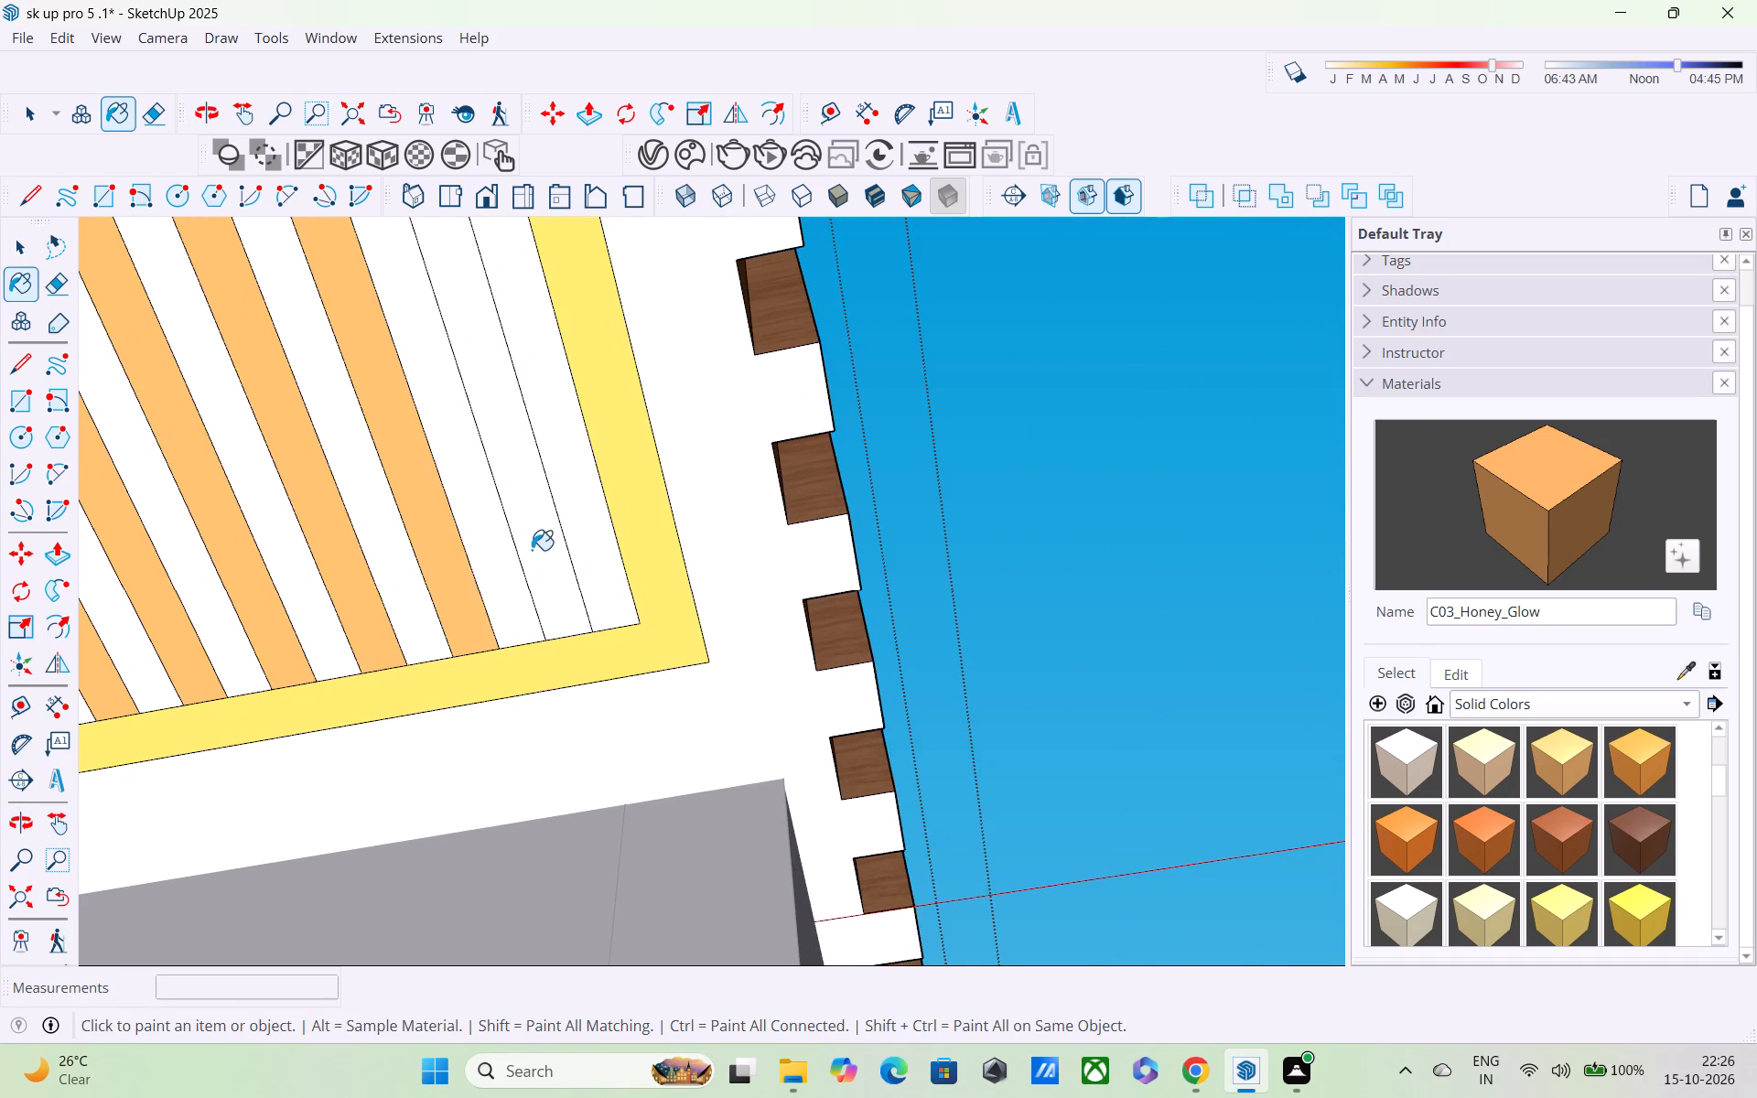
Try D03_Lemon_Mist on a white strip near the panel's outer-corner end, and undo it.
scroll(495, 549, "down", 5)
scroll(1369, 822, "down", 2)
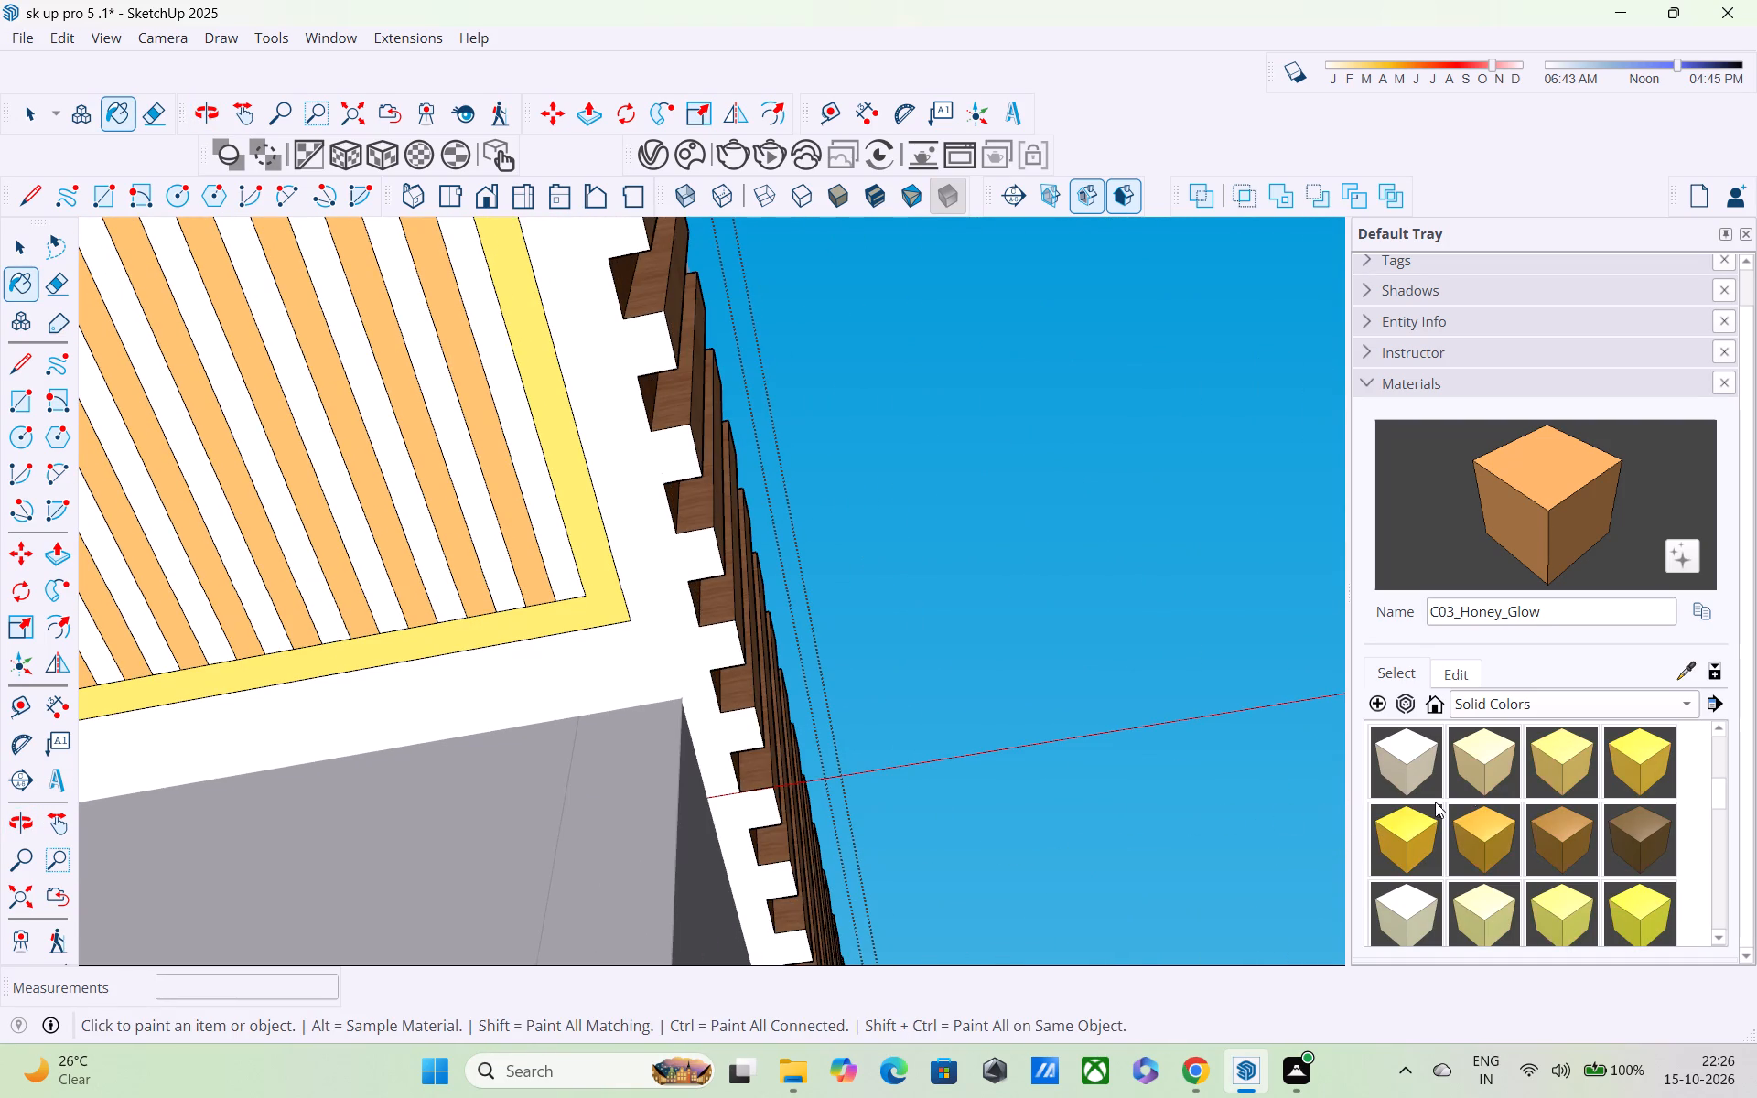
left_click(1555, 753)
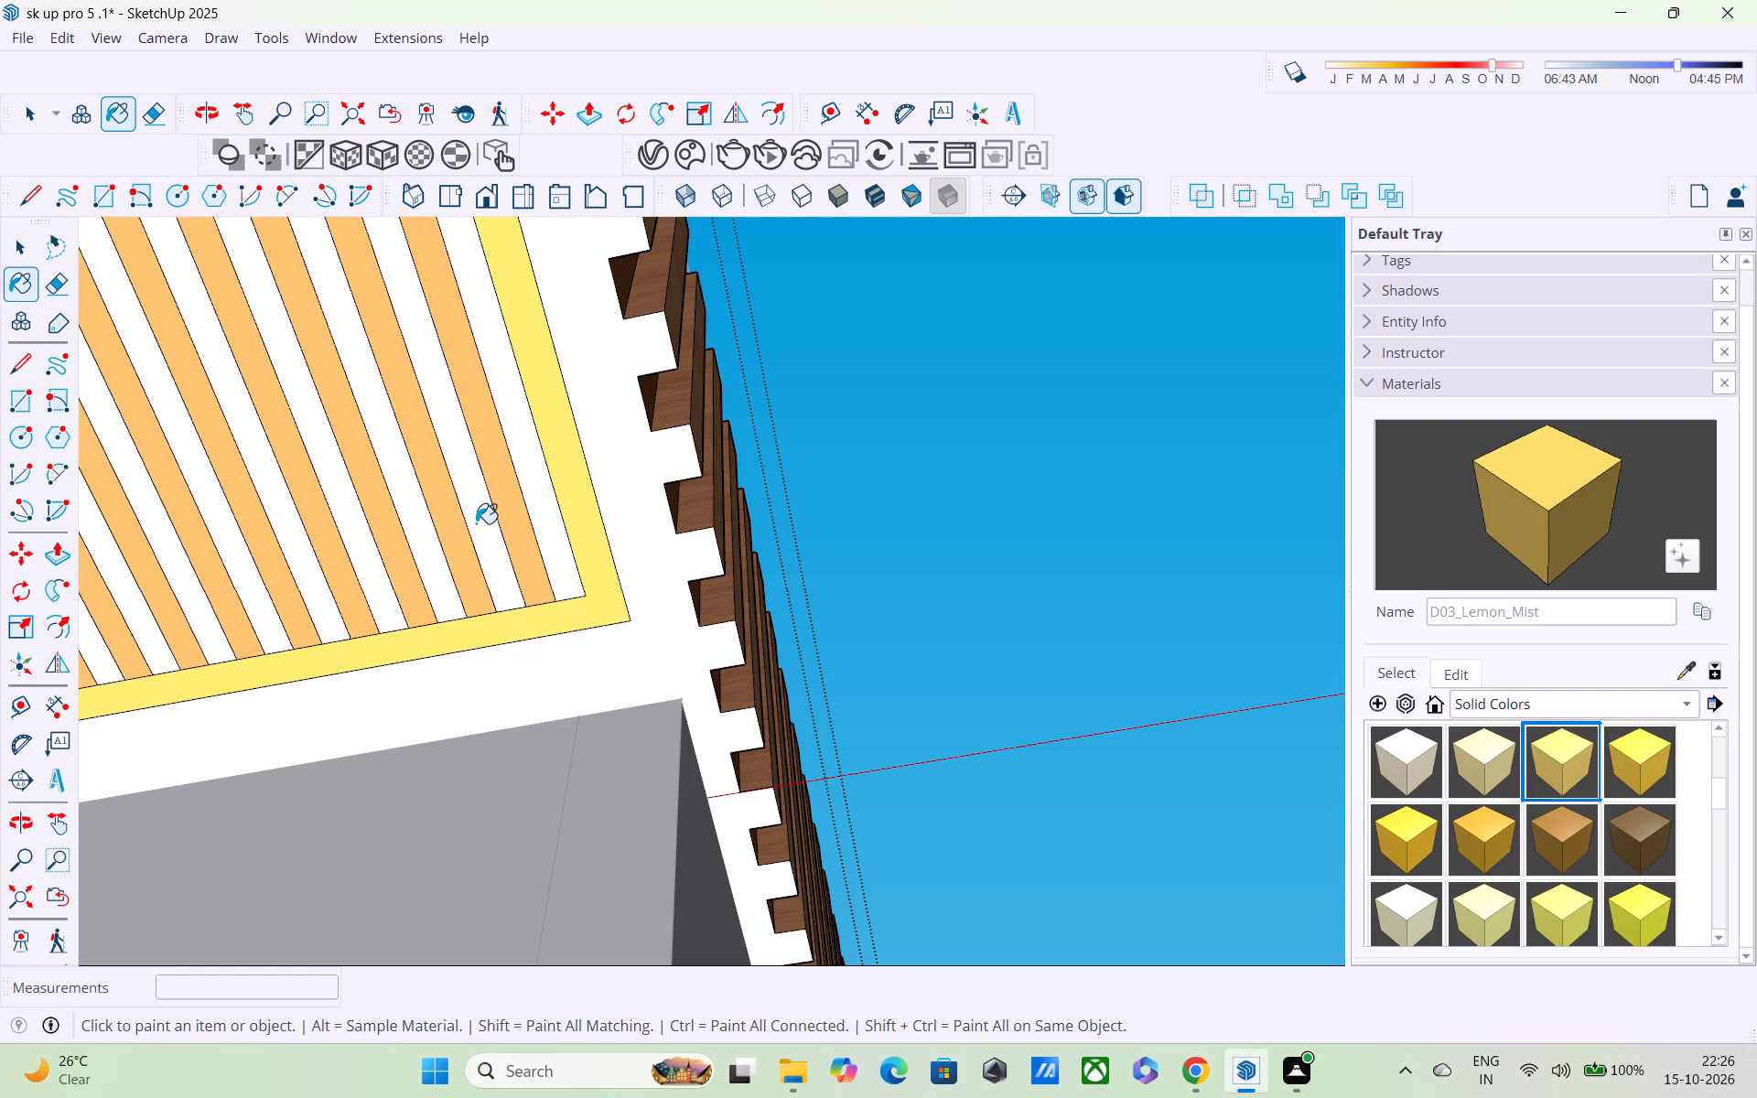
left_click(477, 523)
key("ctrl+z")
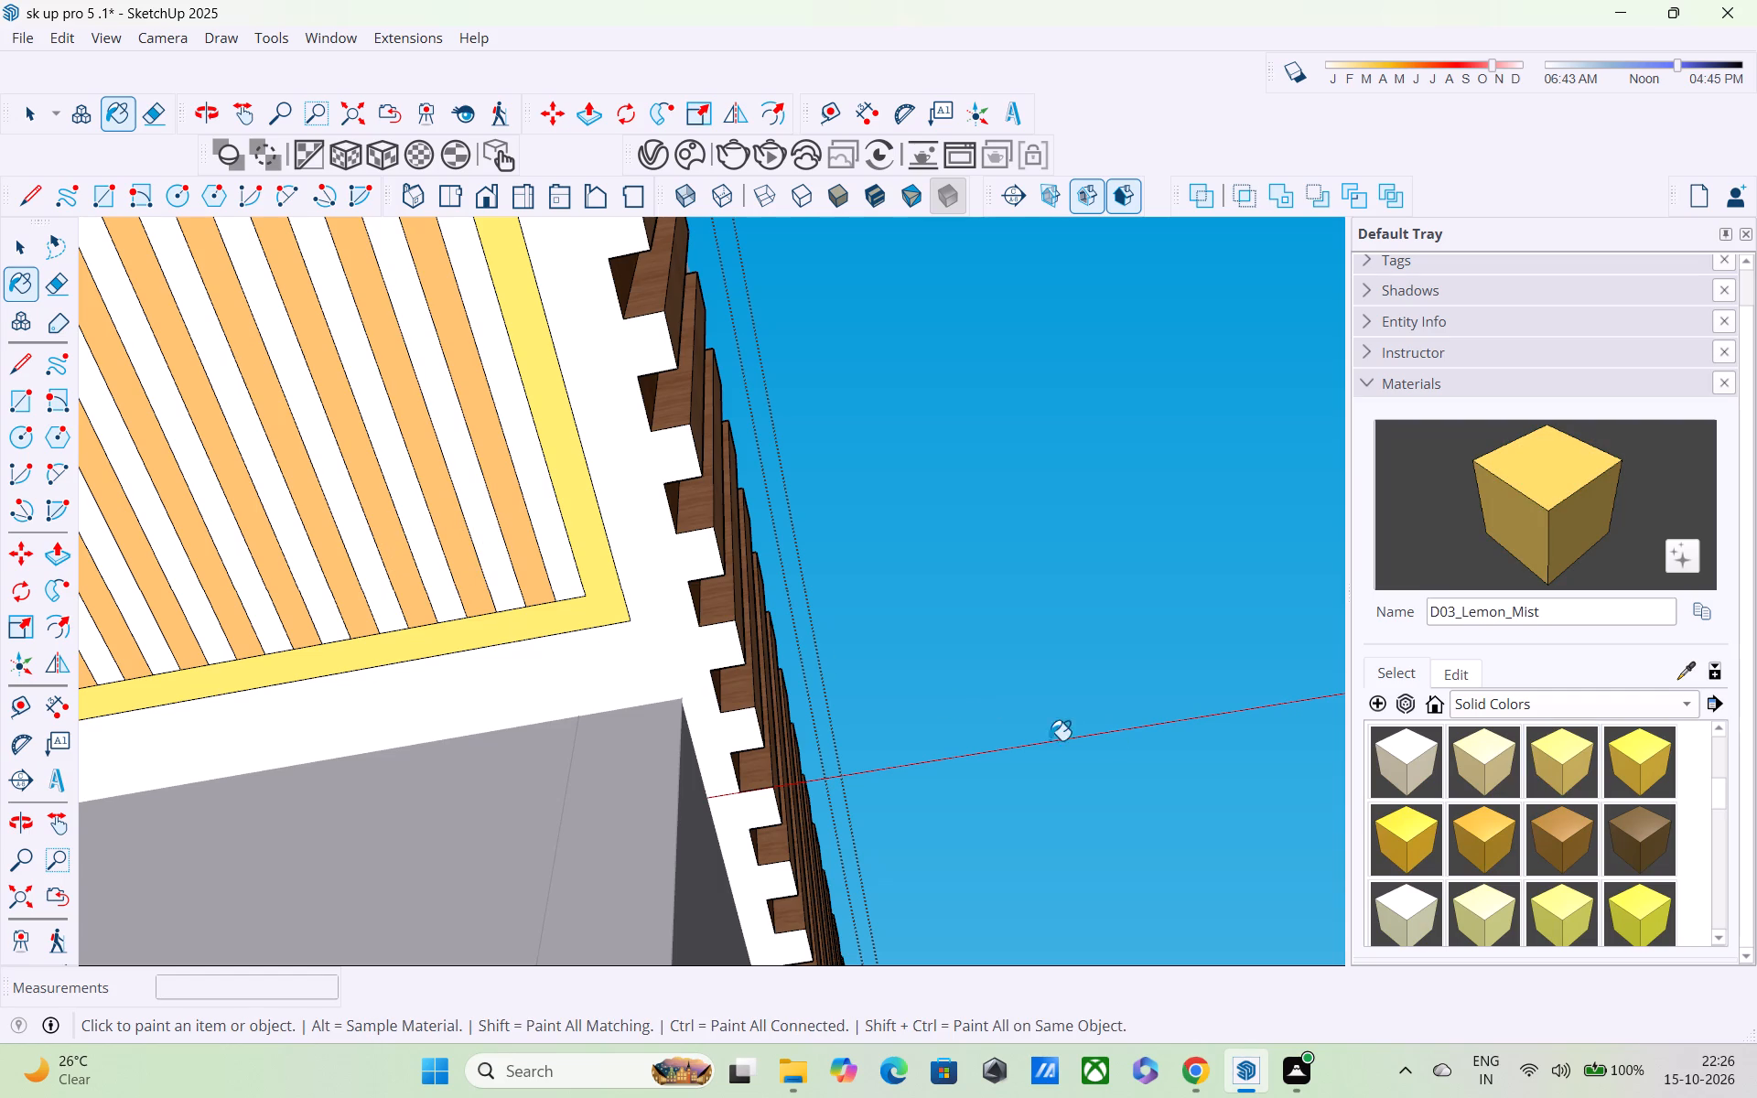
Repaint the ceiling panel's border strip with the solid color D06_Sunflower_Bright.
left_click(1496, 833)
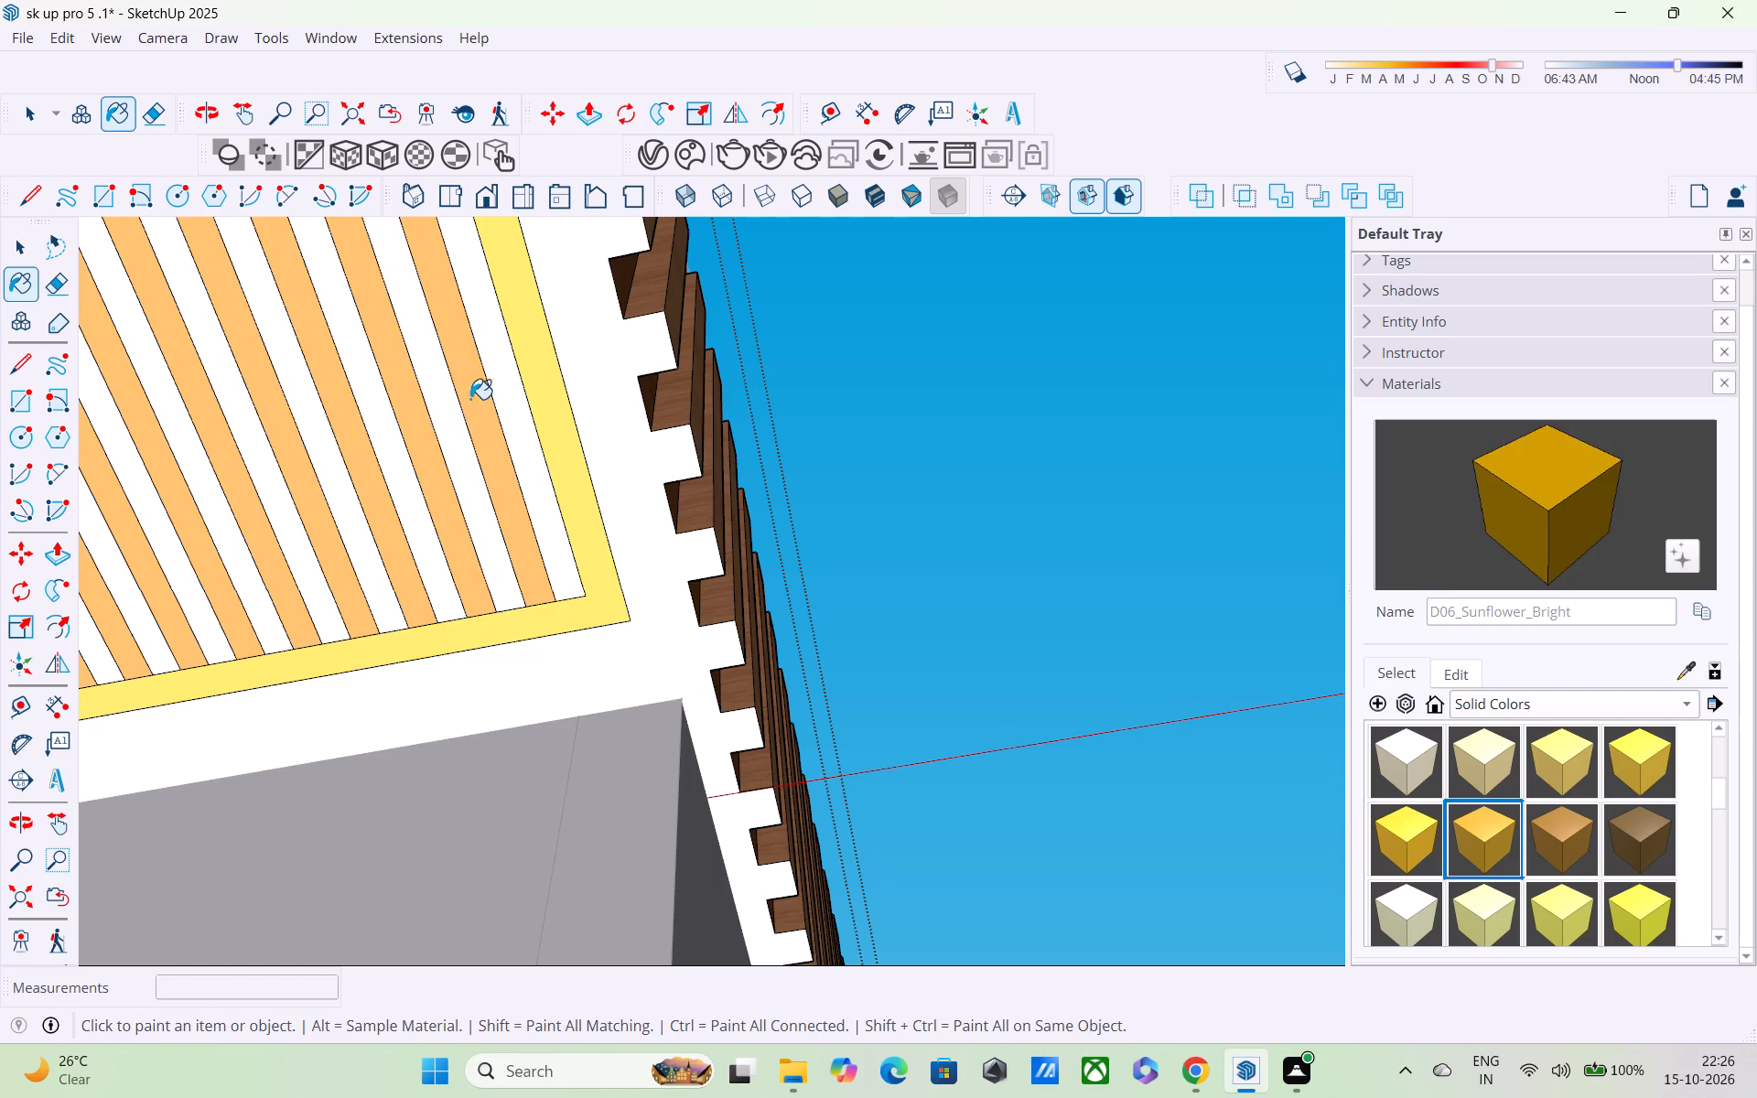
left_click(529, 358)
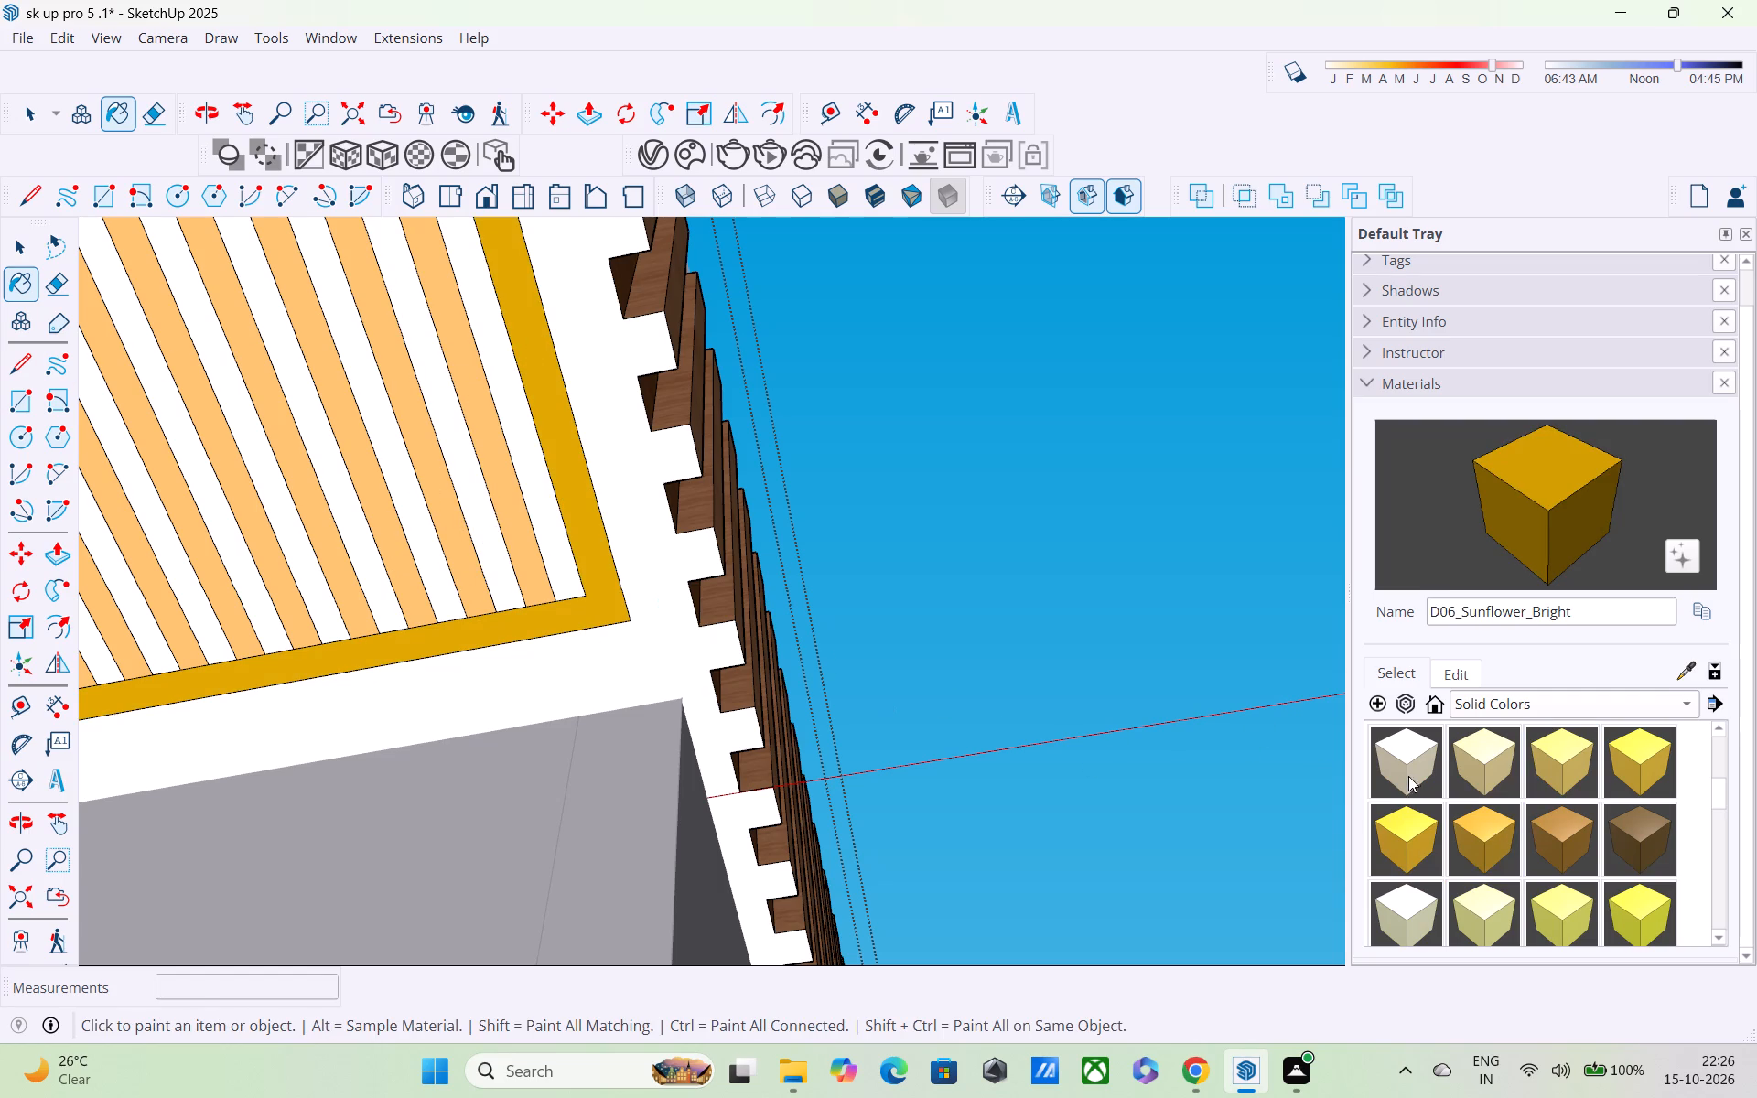
Paint the first six white strips between the honey ones with D02_Buttercup_Glow, starting at the outer-corner end.
left_click(1482, 752)
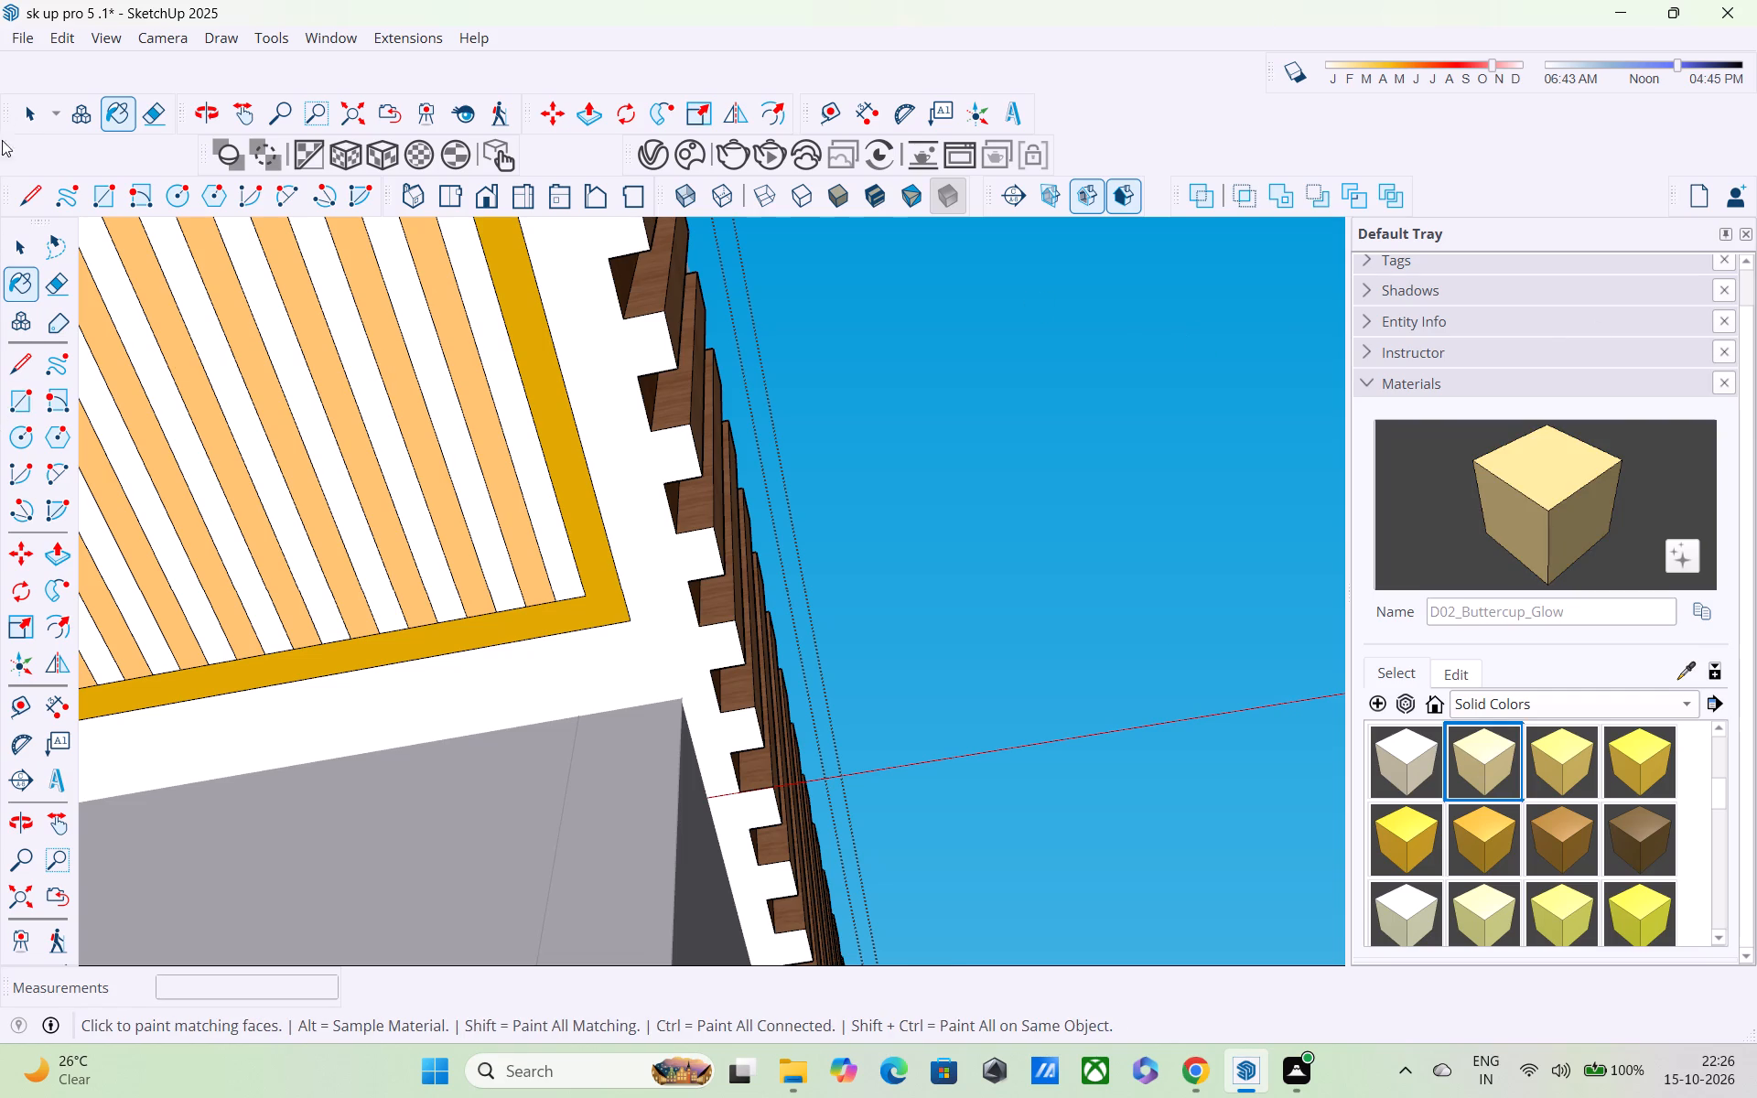
middle_click_drag(8, 140, 485, 140, "shift")
scroll(285, 109, "down", 2)
left_click(484, 341)
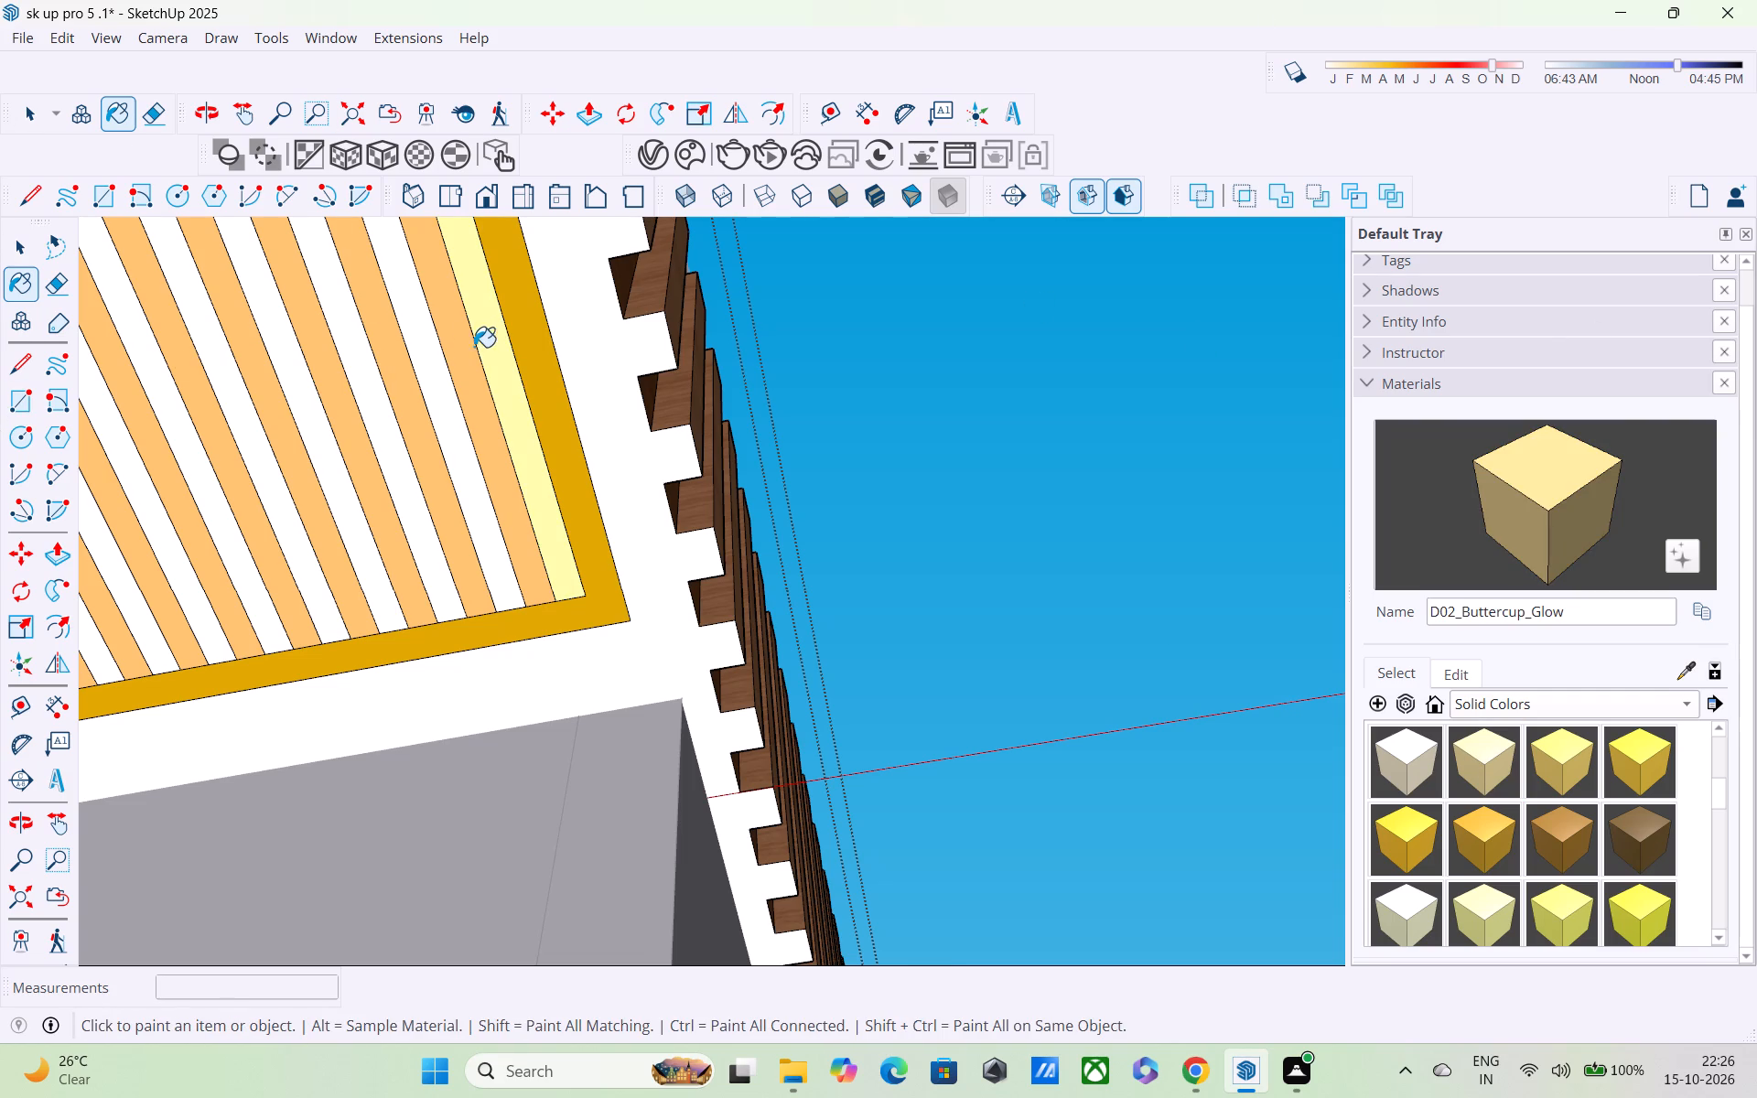
left_click(426, 394)
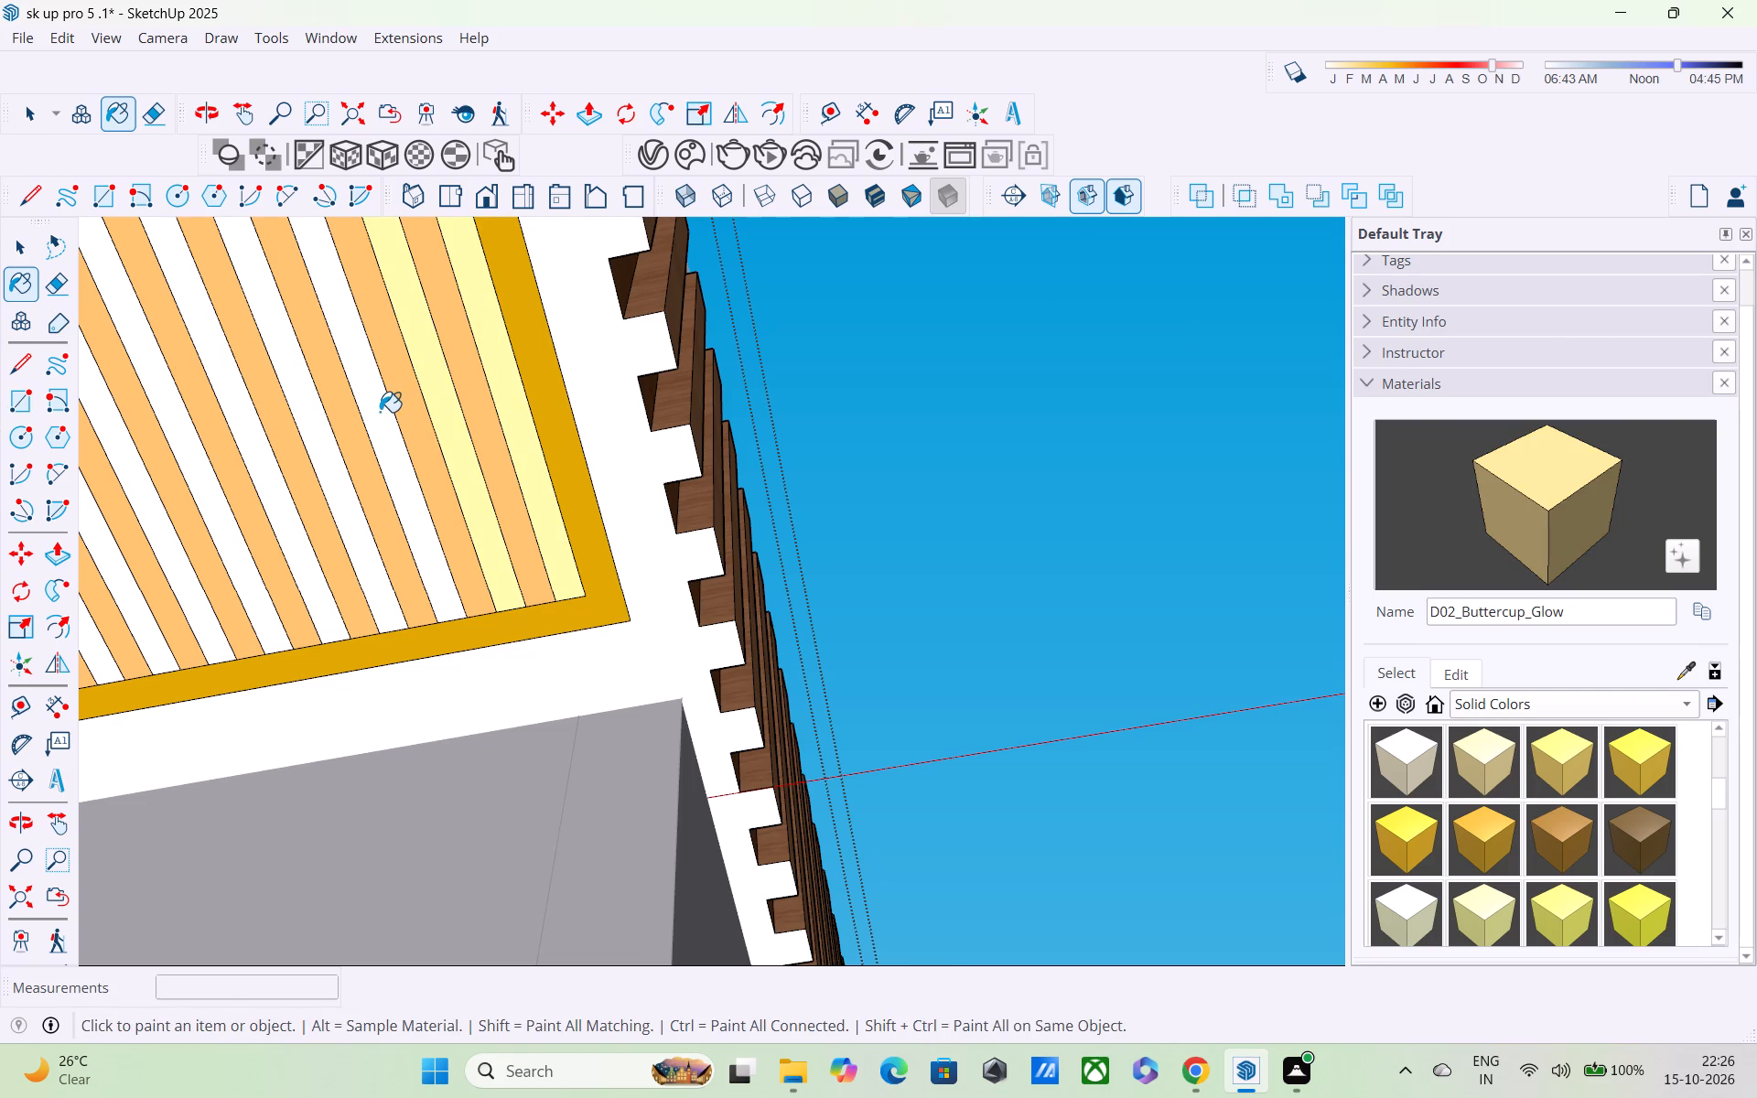
left_click(380, 412)
middle_click_drag(371, 414, 720, 430, "shift")
left_click(664, 464)
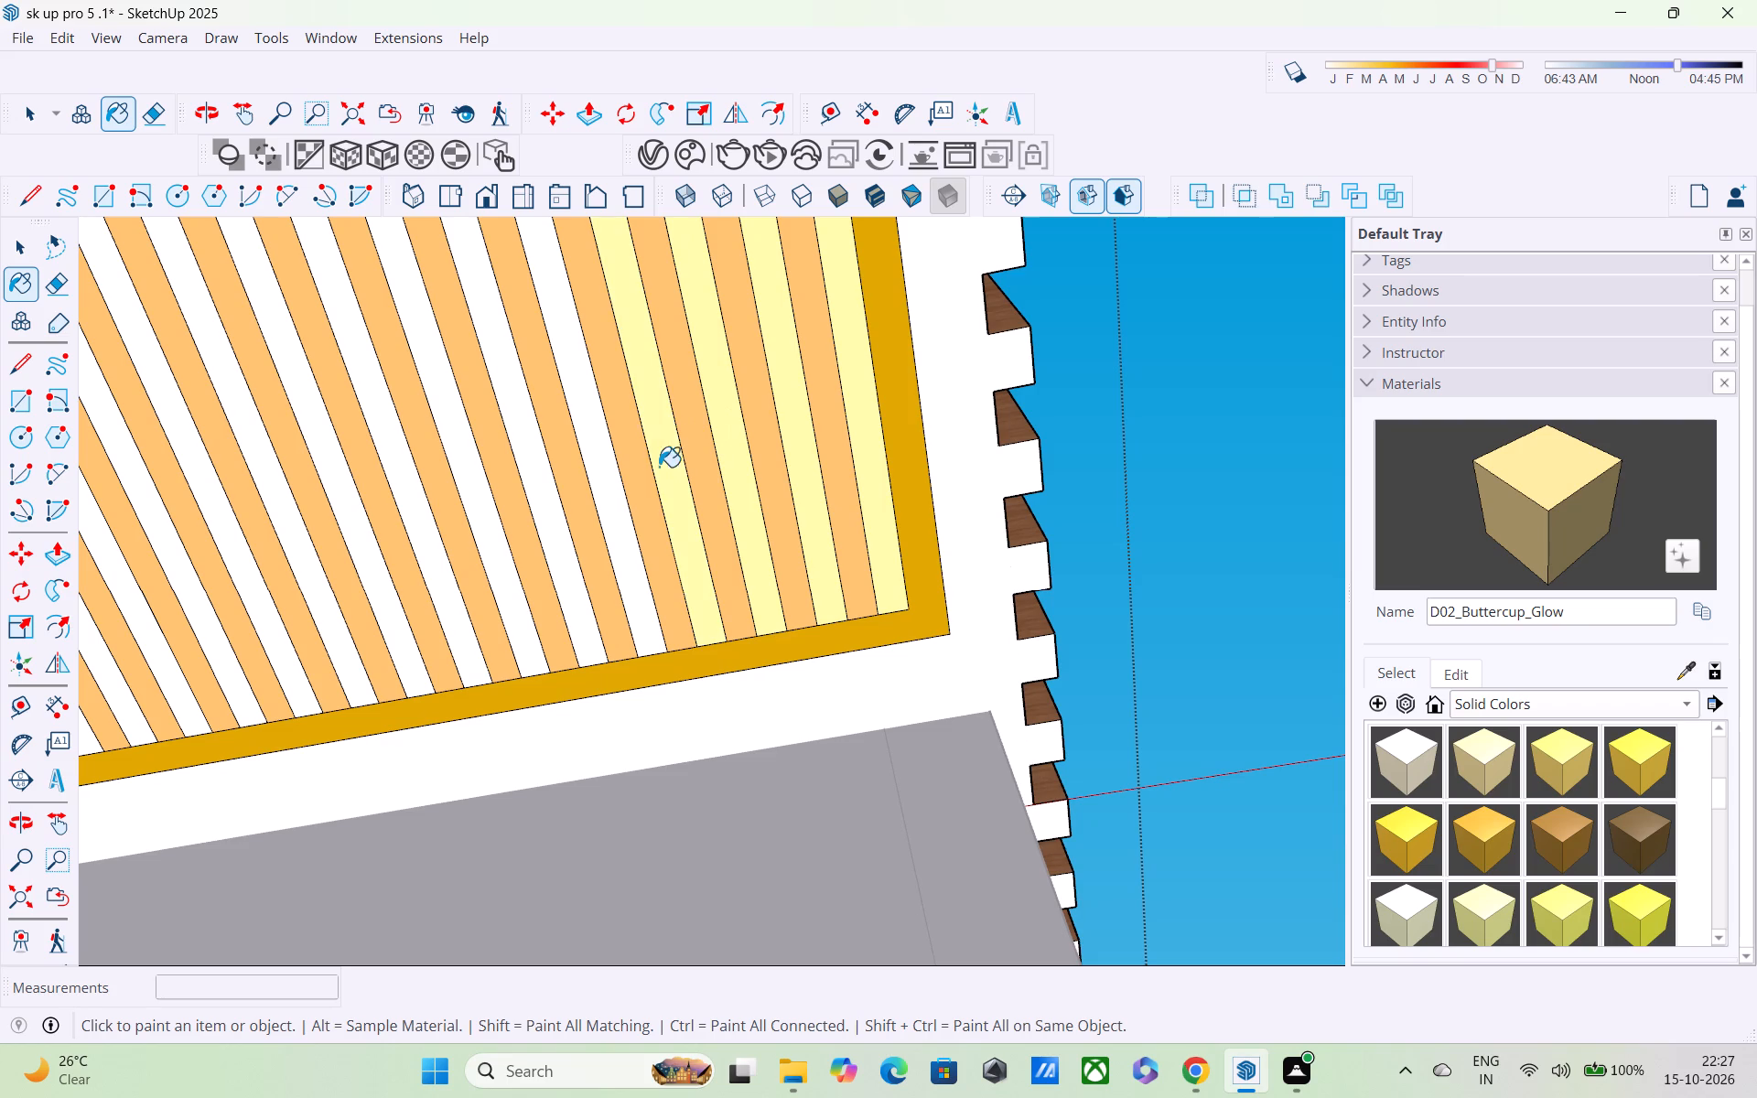
left_click(589, 427)
left_click(526, 459)
Paint the next five white strips with D02_Buttercup_Glow, working toward the panel's middle.
middle_click_drag(526, 459, 568, 463, "shift")
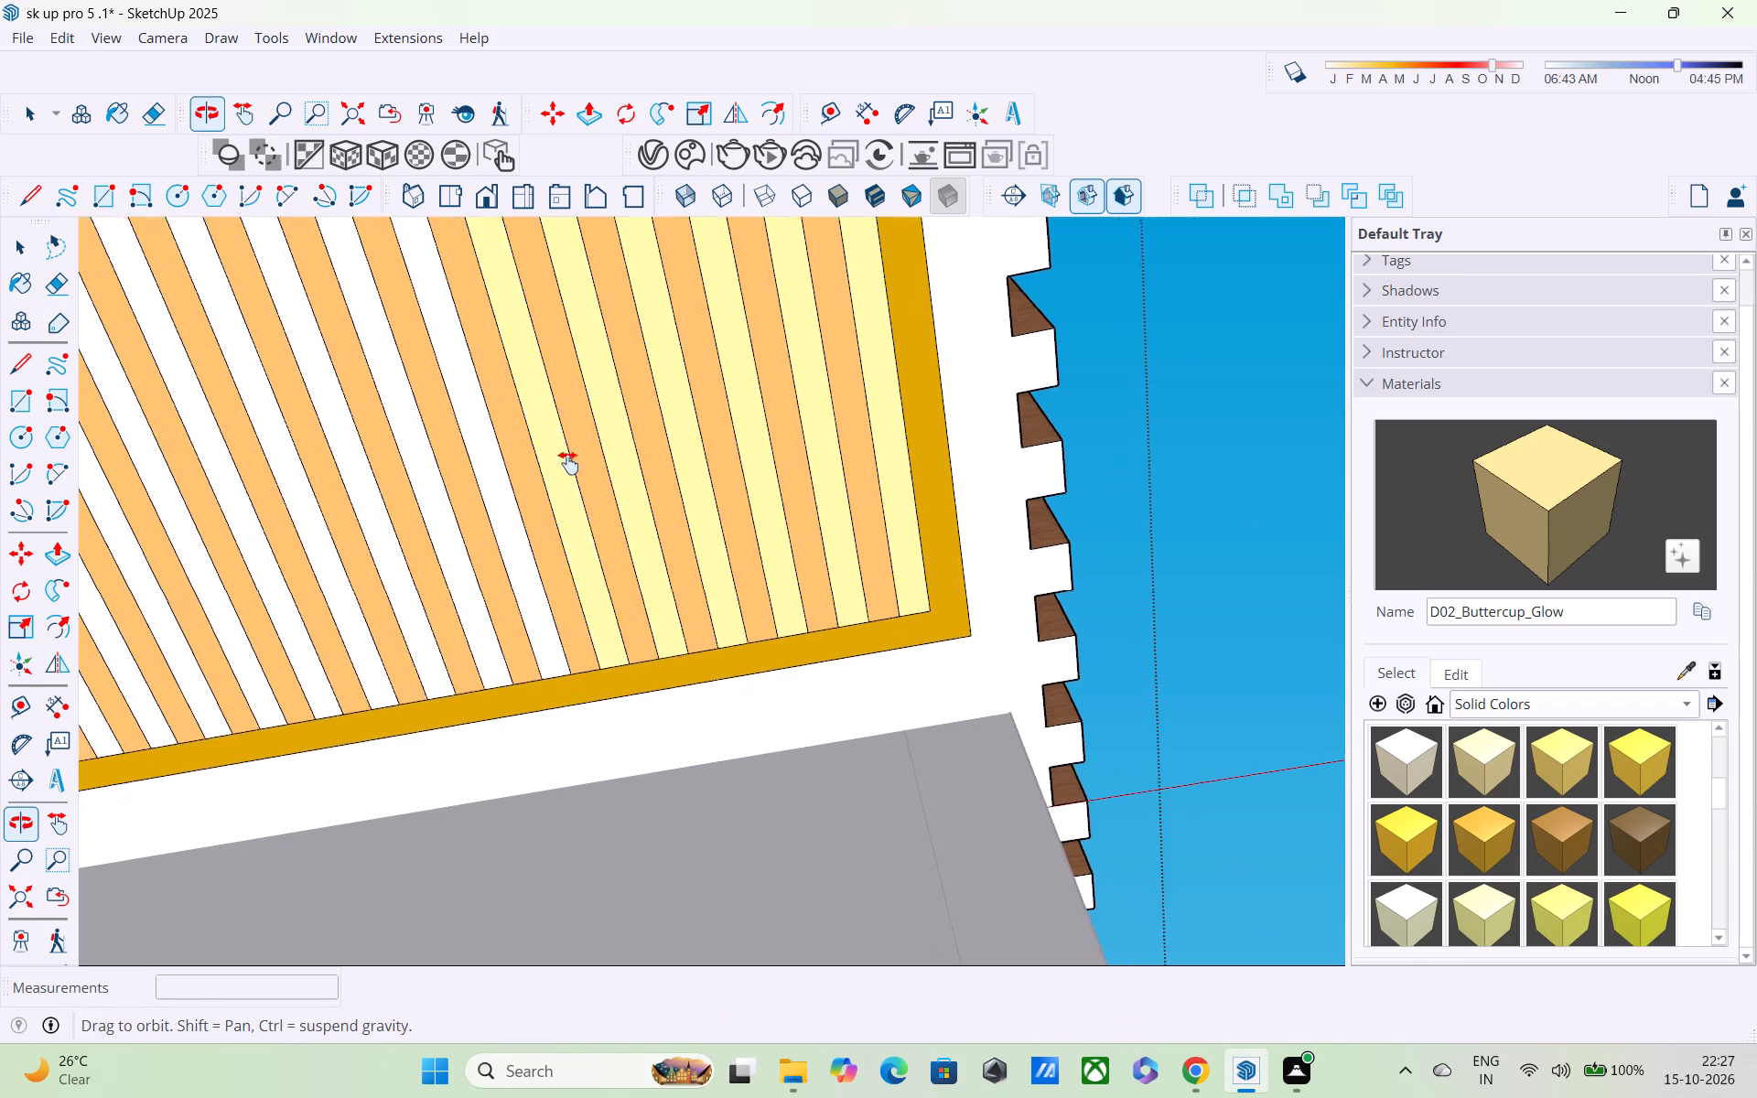
middle_click_drag(568, 463, 942, 469, "shift")
left_click(887, 474)
left_click(804, 447)
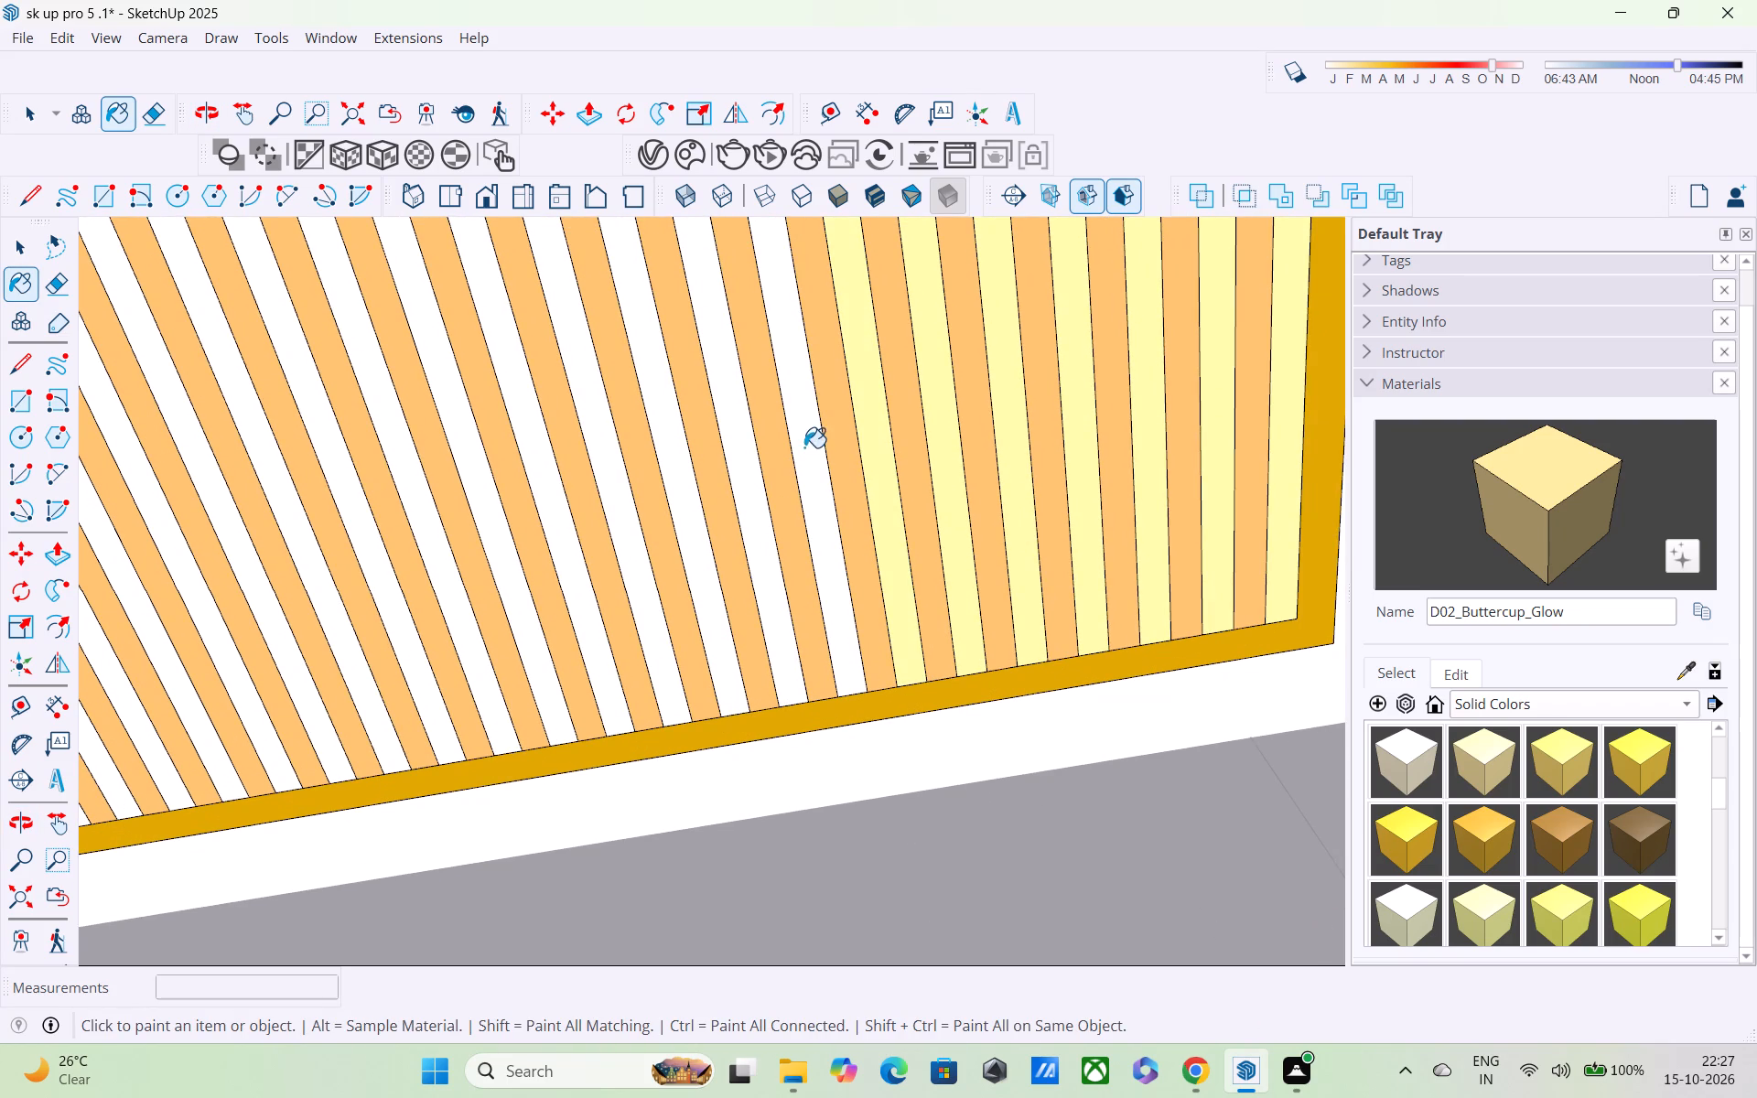
left_click(754, 470)
left_click(676, 440)
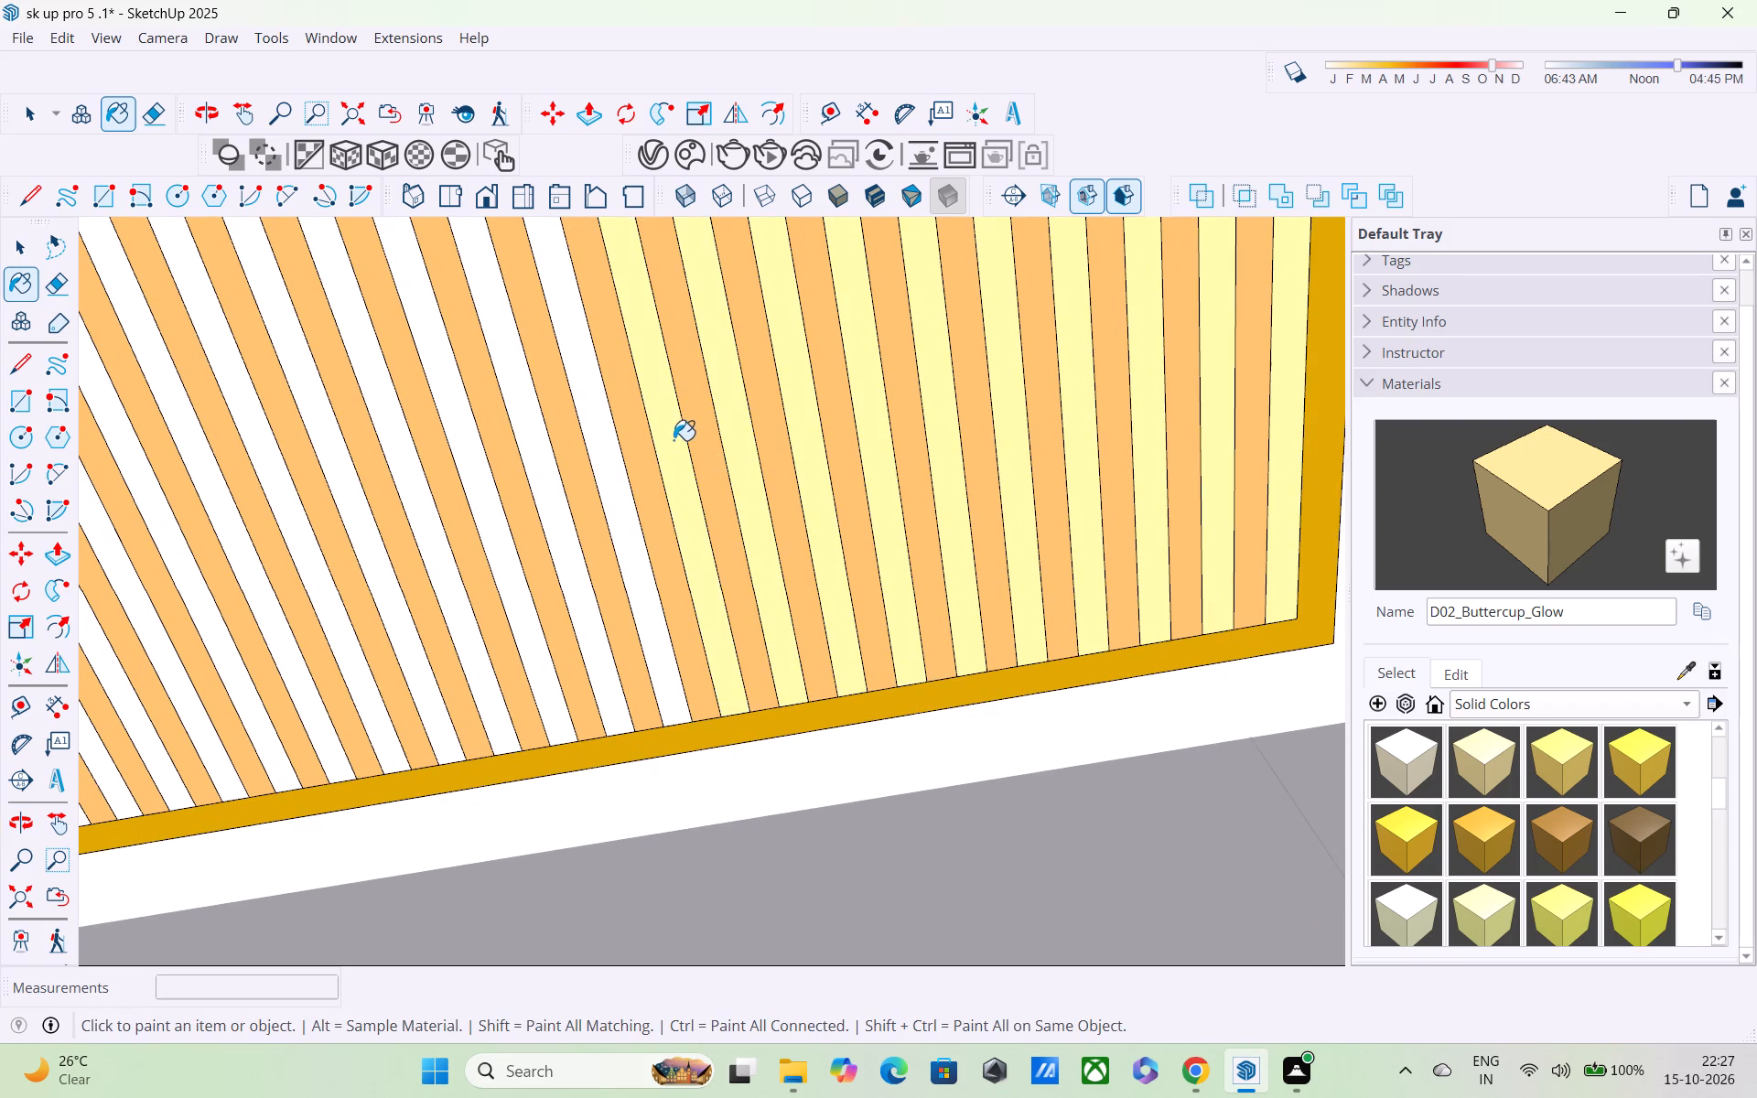
left_click(599, 438)
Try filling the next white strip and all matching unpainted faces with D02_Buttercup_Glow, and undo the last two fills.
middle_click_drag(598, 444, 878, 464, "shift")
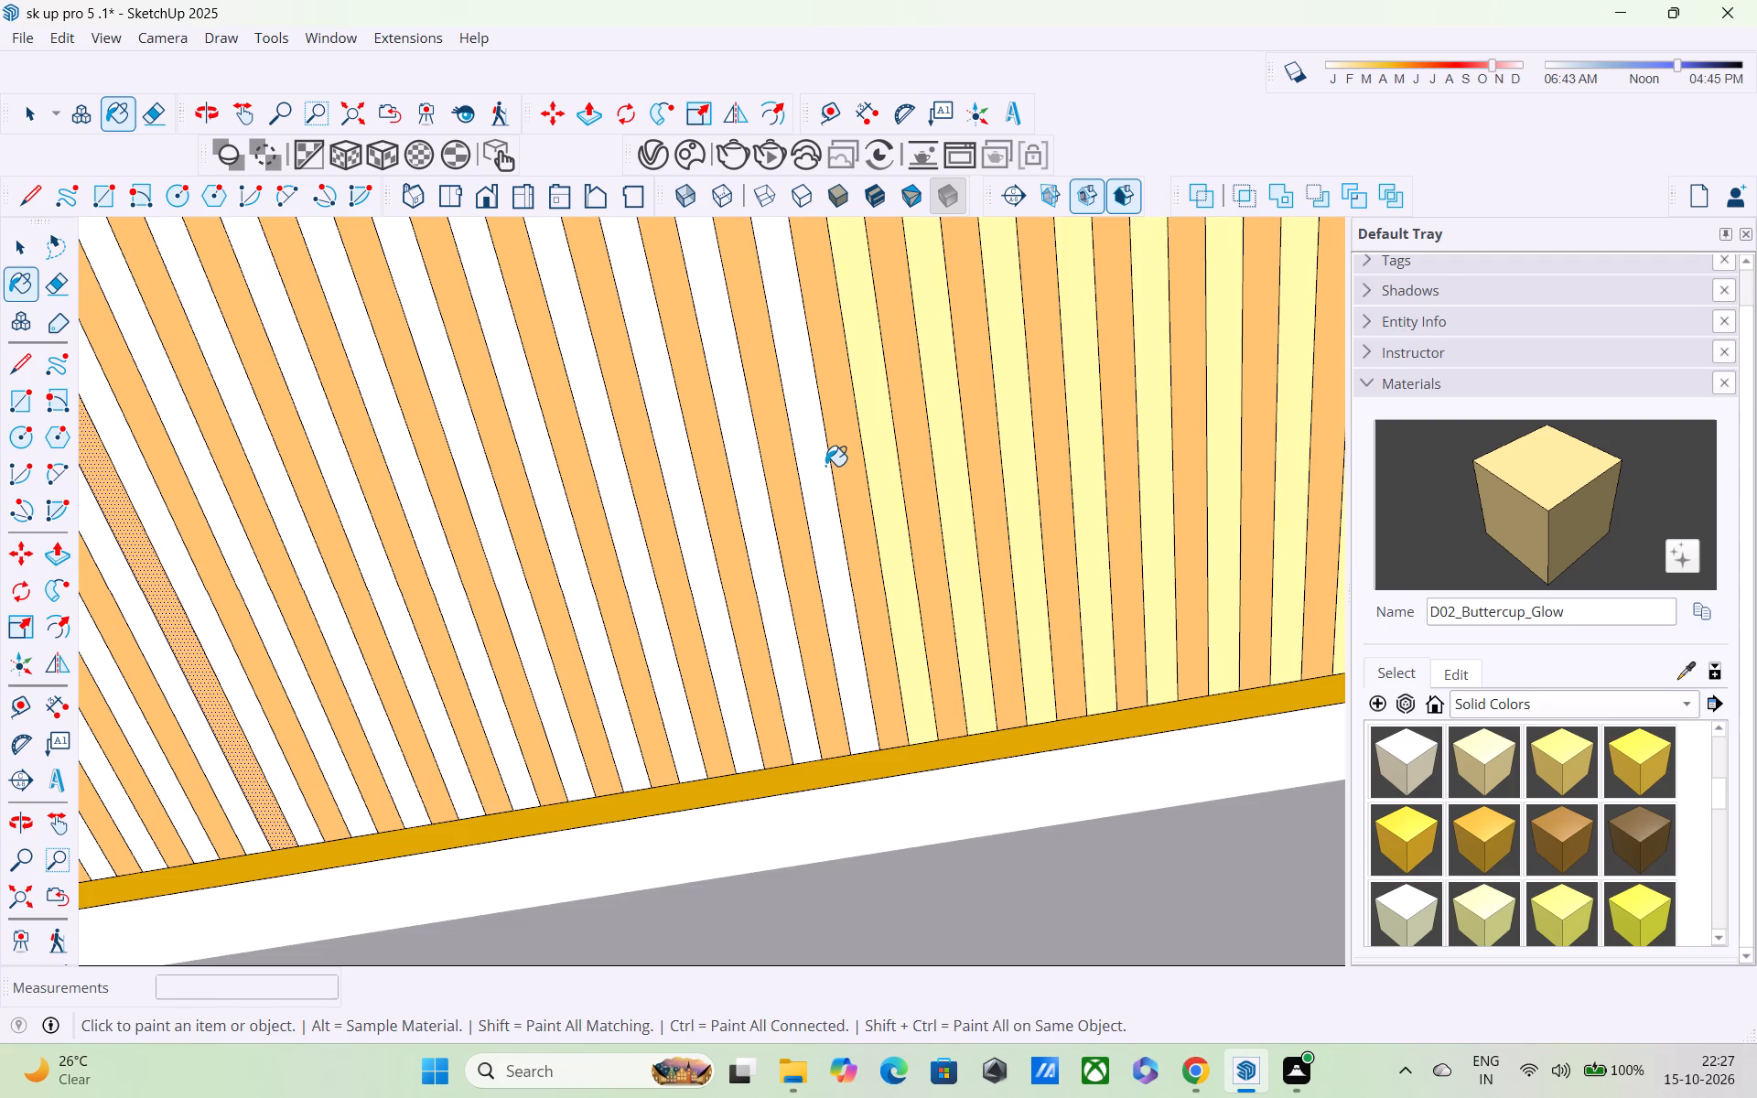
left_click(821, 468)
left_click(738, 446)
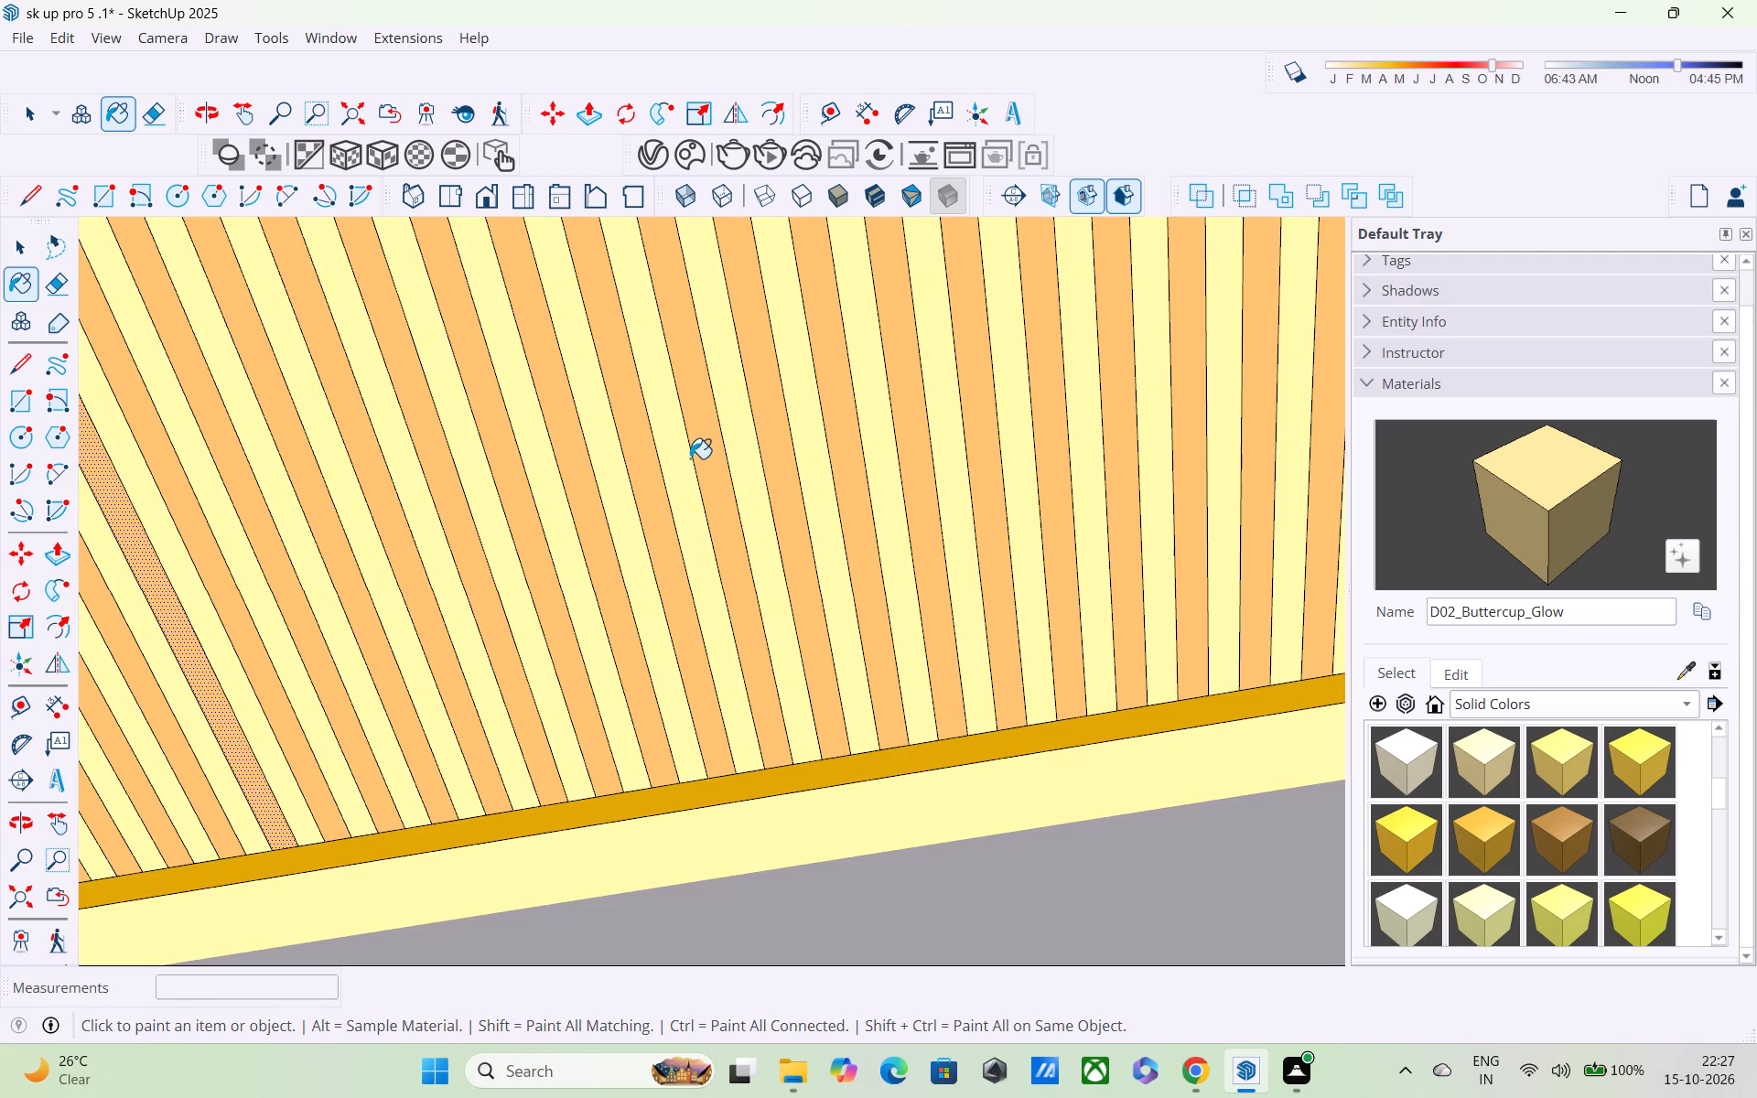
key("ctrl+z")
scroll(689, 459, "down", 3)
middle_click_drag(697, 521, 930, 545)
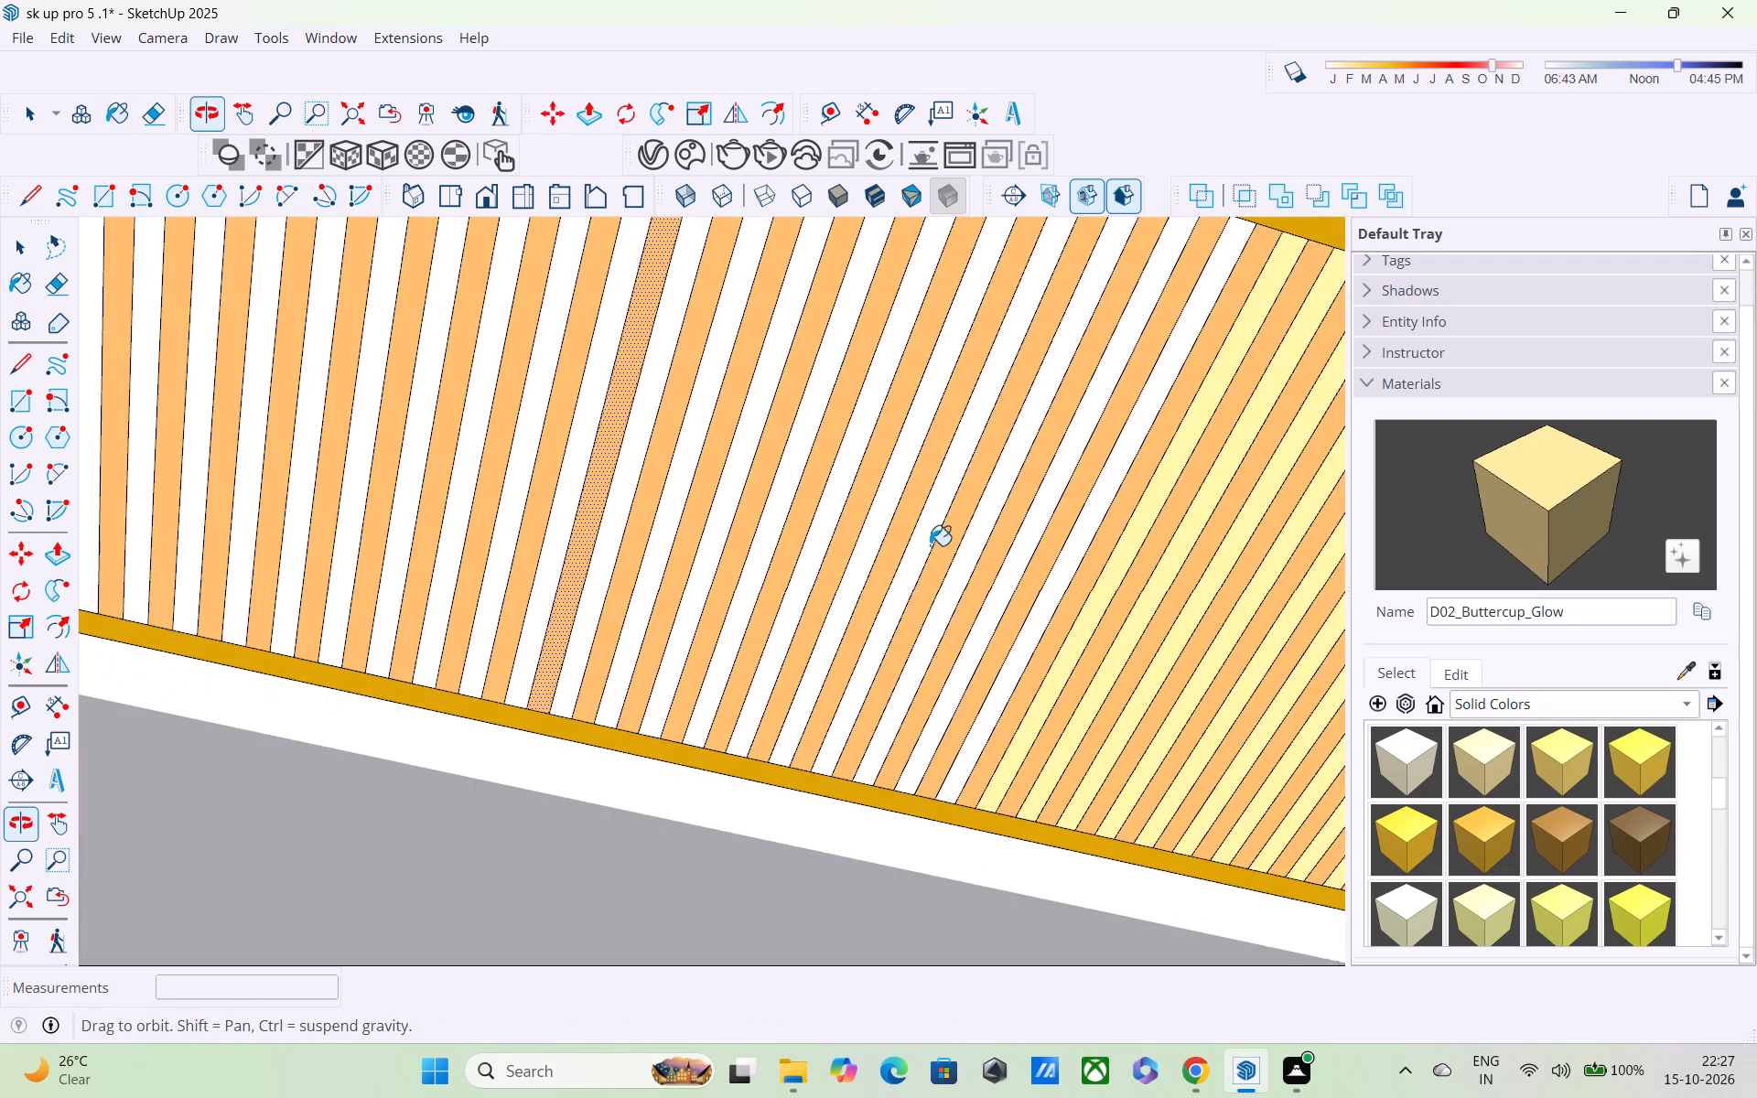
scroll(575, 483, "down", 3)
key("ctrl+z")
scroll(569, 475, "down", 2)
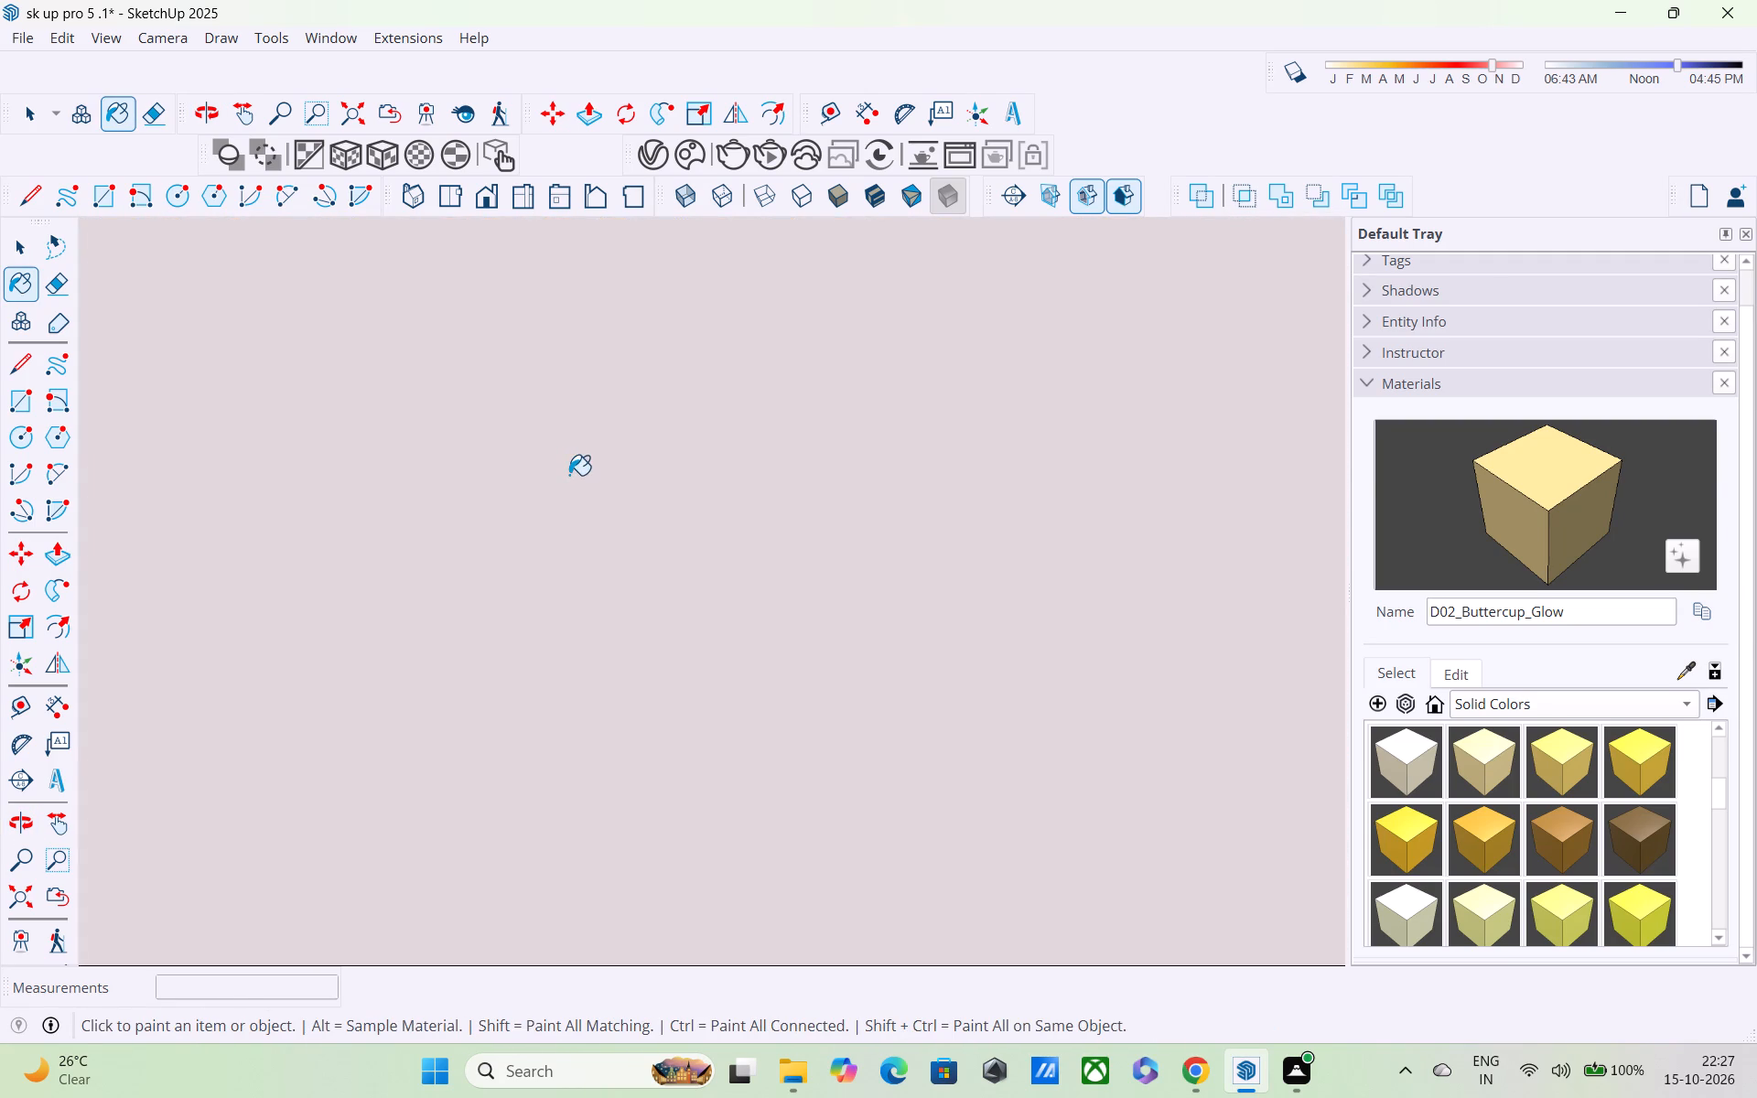
Undo all eleven D02_Buttercup_Glow fills on the white strips of the top balcony's ceiling panel.
scroll(569, 475, "down", 8)
scroll(490, 501, "up", 1)
left_click(36, 896)
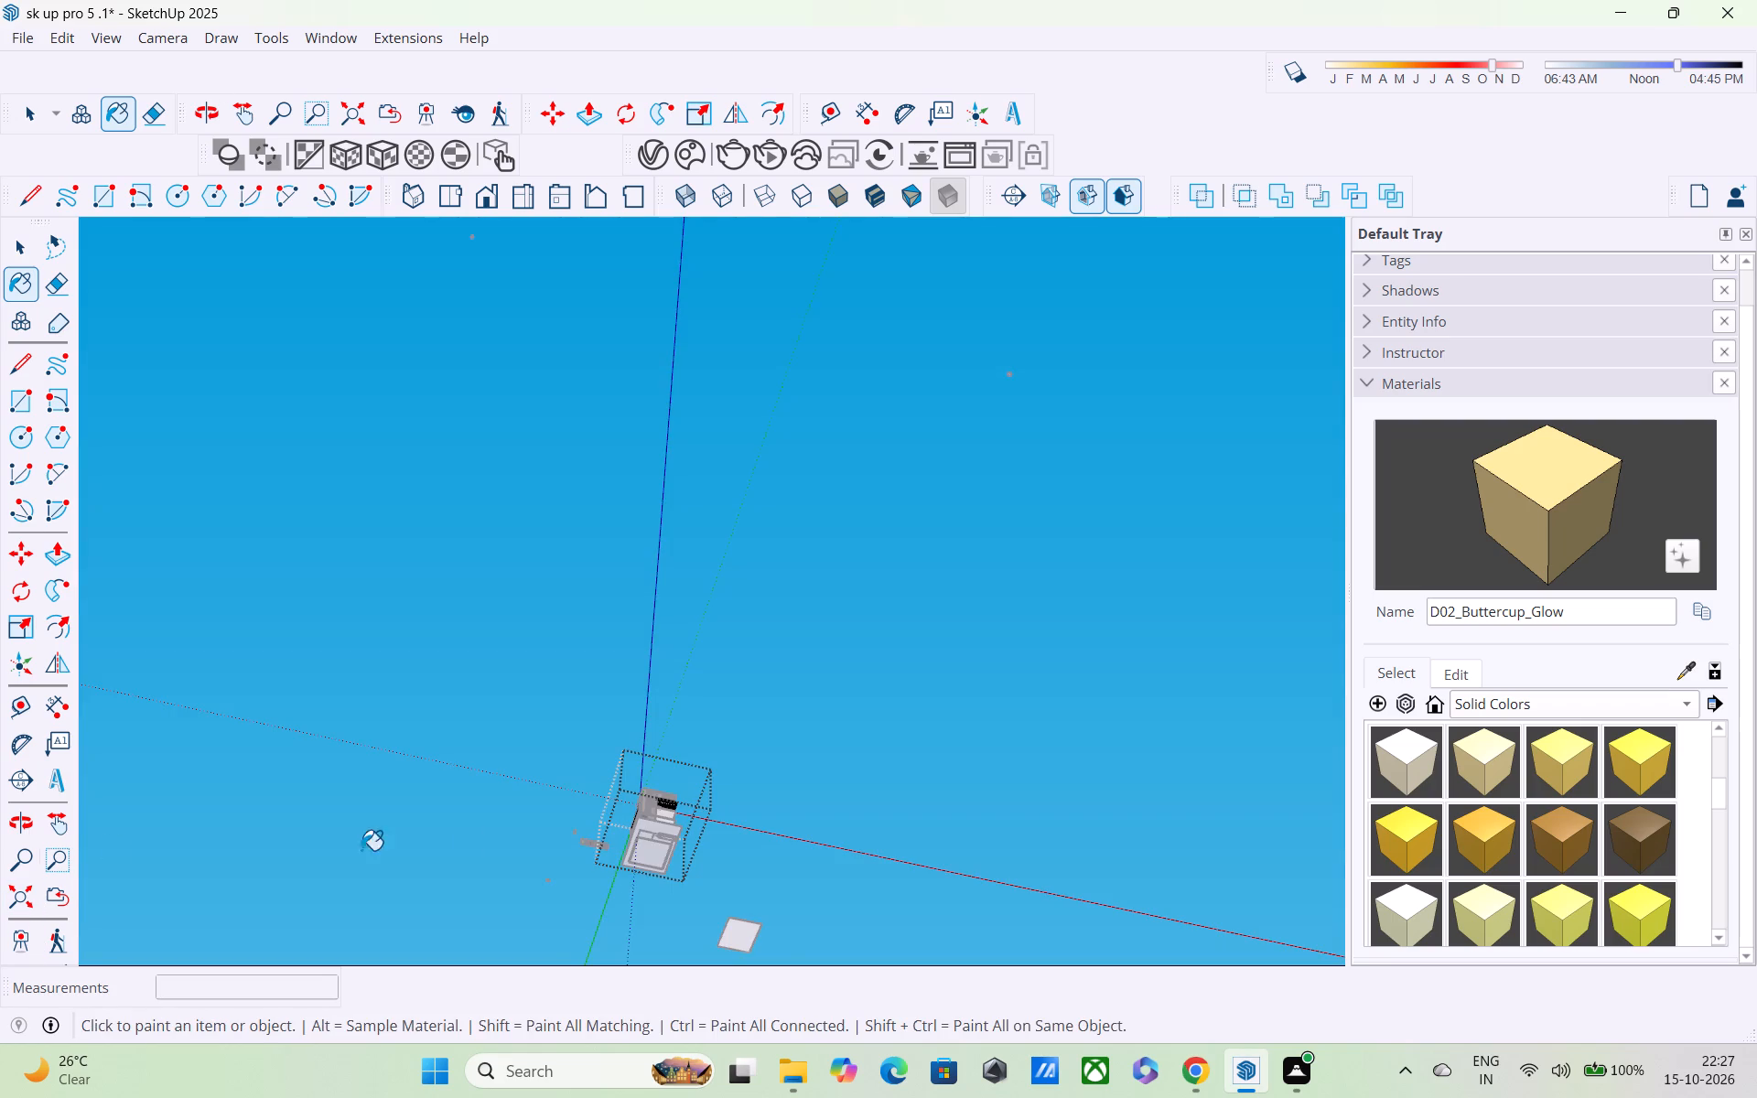
scroll(677, 837, "up", 3)
middle_click_drag(660, 803, 637, 858)
scroll(637, 866, "up", 6)
scroll(691, 760, "up", 4)
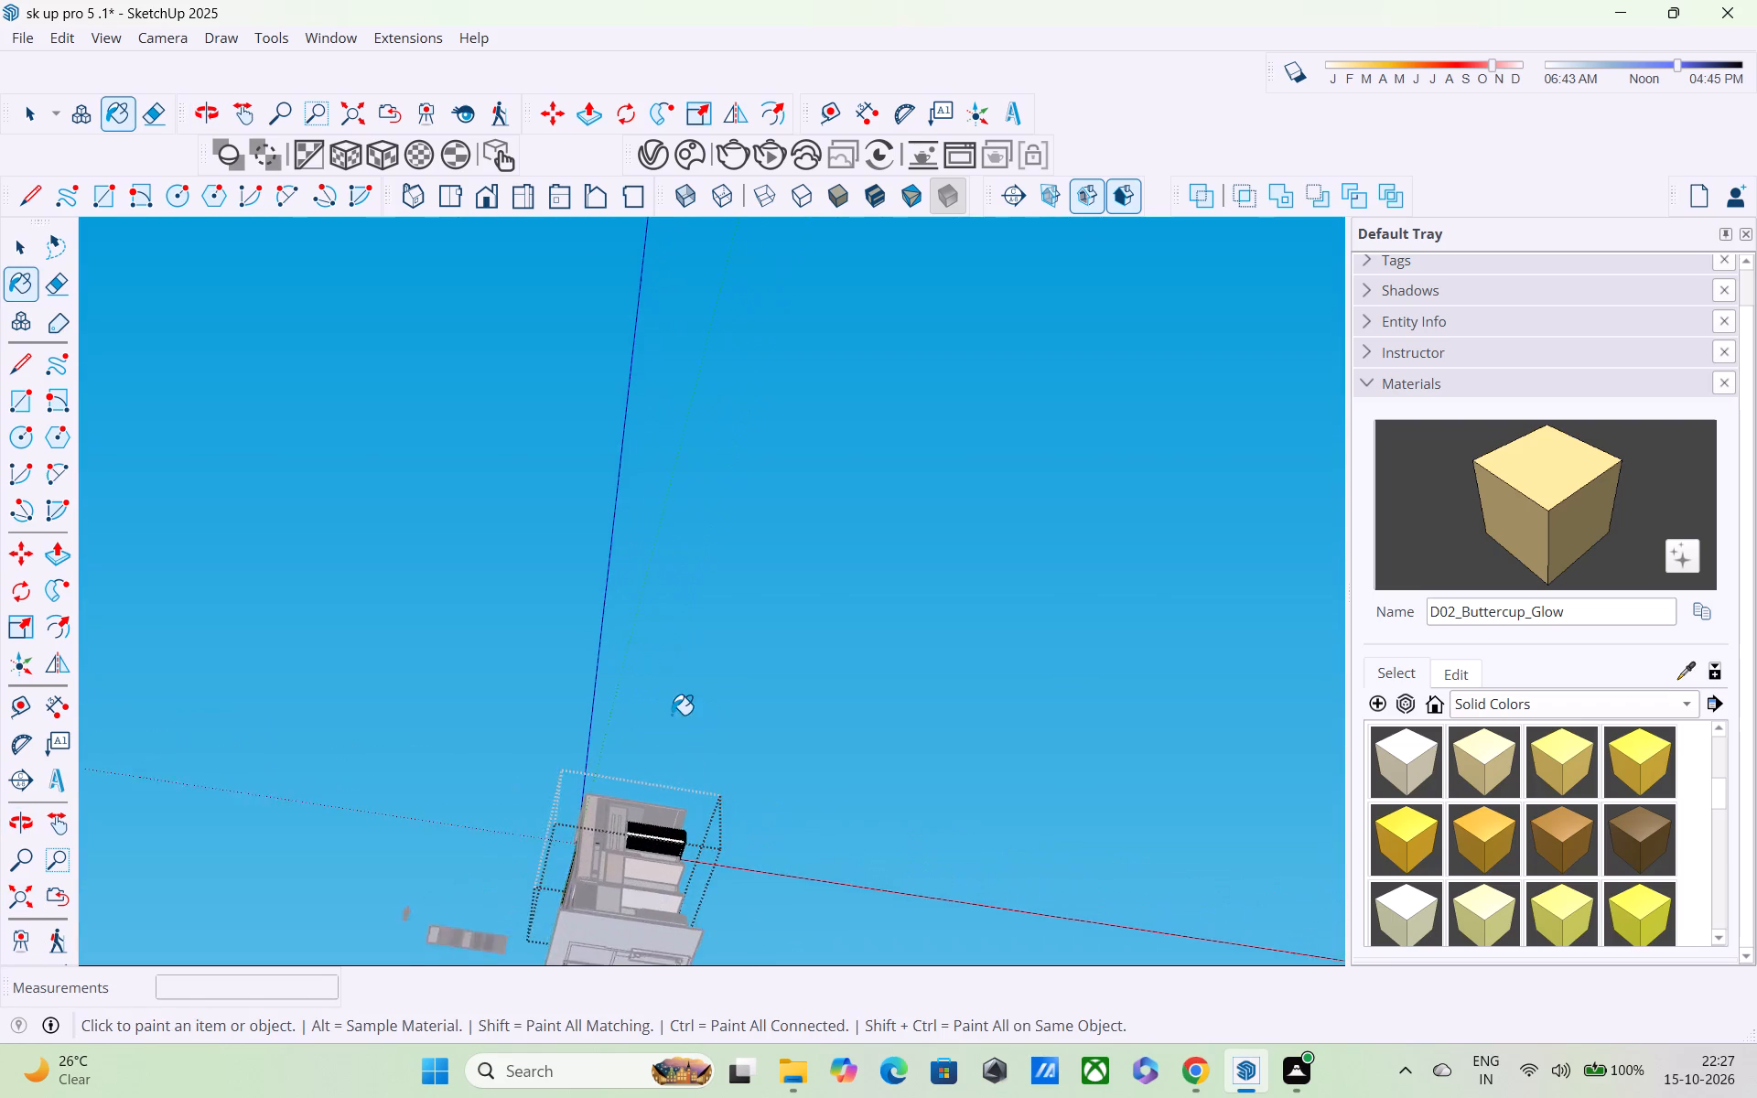
middle_click_drag(669, 757, 549, 601)
scroll(885, 796, "up", 10)
scroll(630, 905, "up", 5)
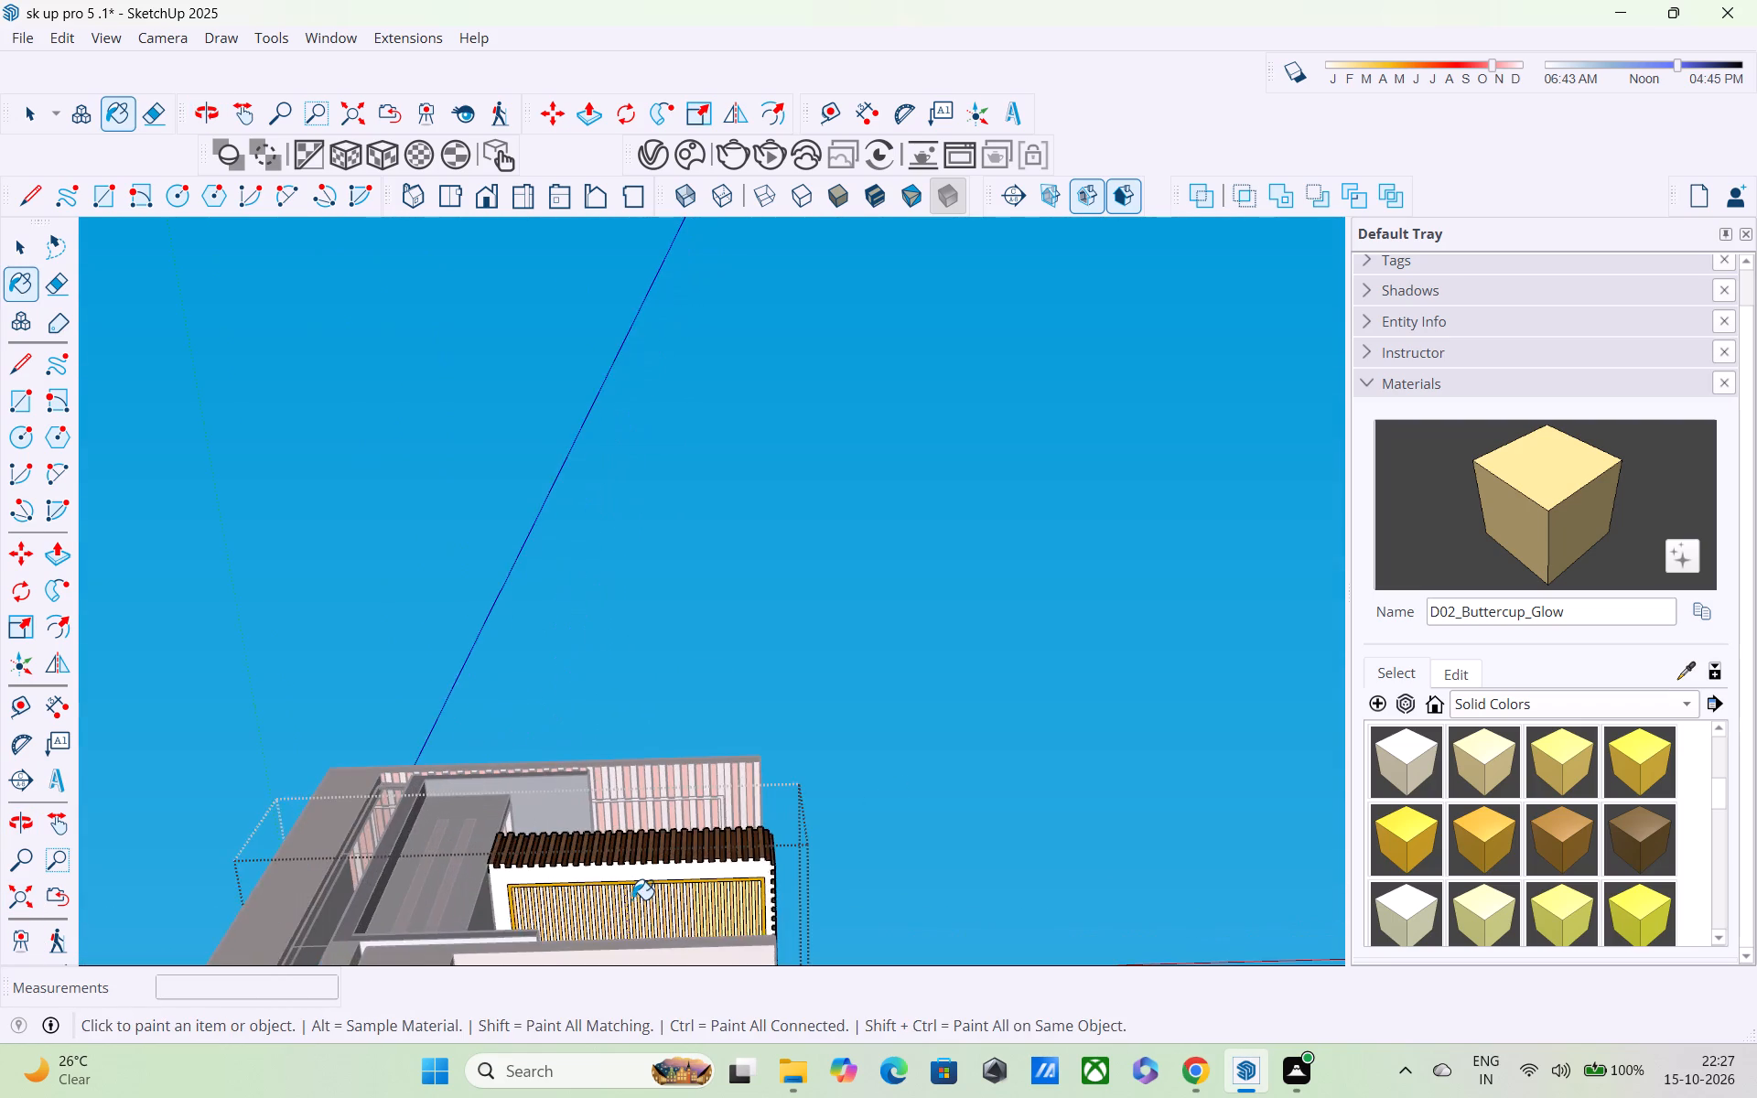
scroll(632, 899, "up", 2)
middle_click_drag(632, 895, 595, 617)
scroll(595, 618, "up", 1, "shift")
middle_click_drag(638, 575, 653, 673)
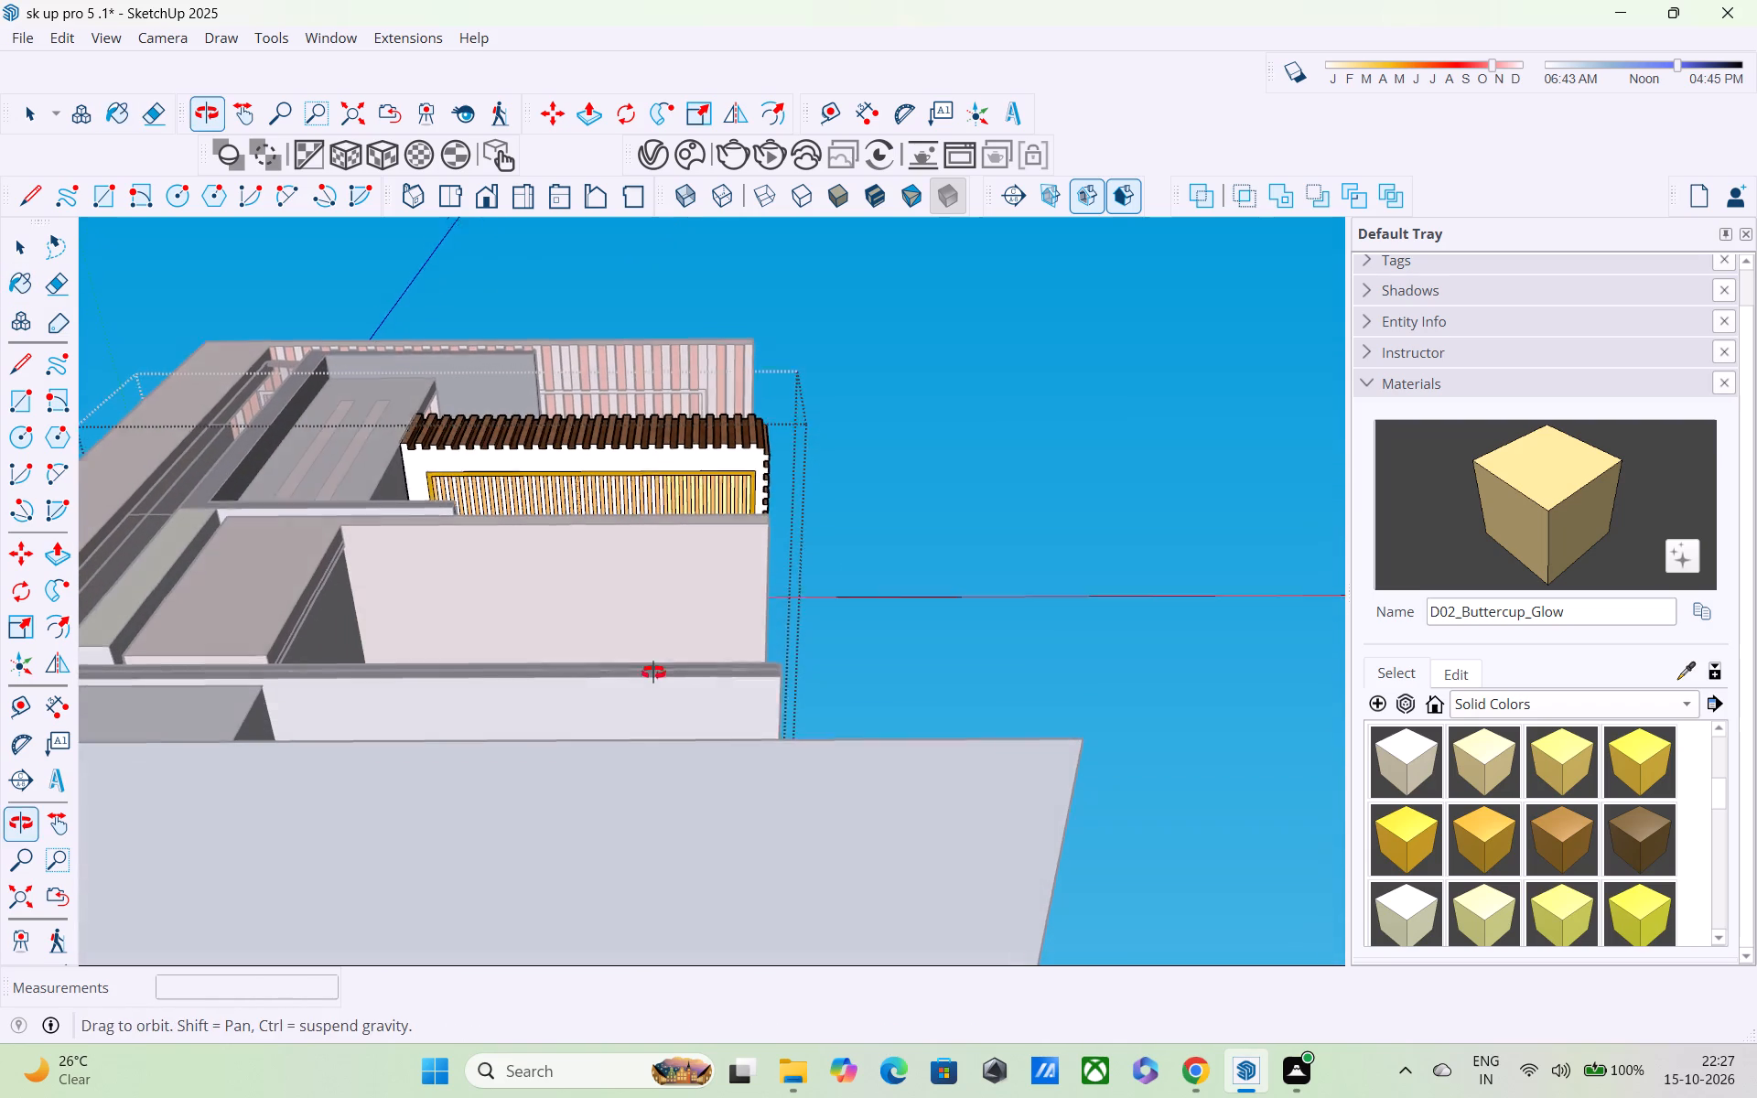
middle_click_drag(653, 673, 653, 679)
key("ctrl+z")
key("ctrl+z")
key("ctrl+z")
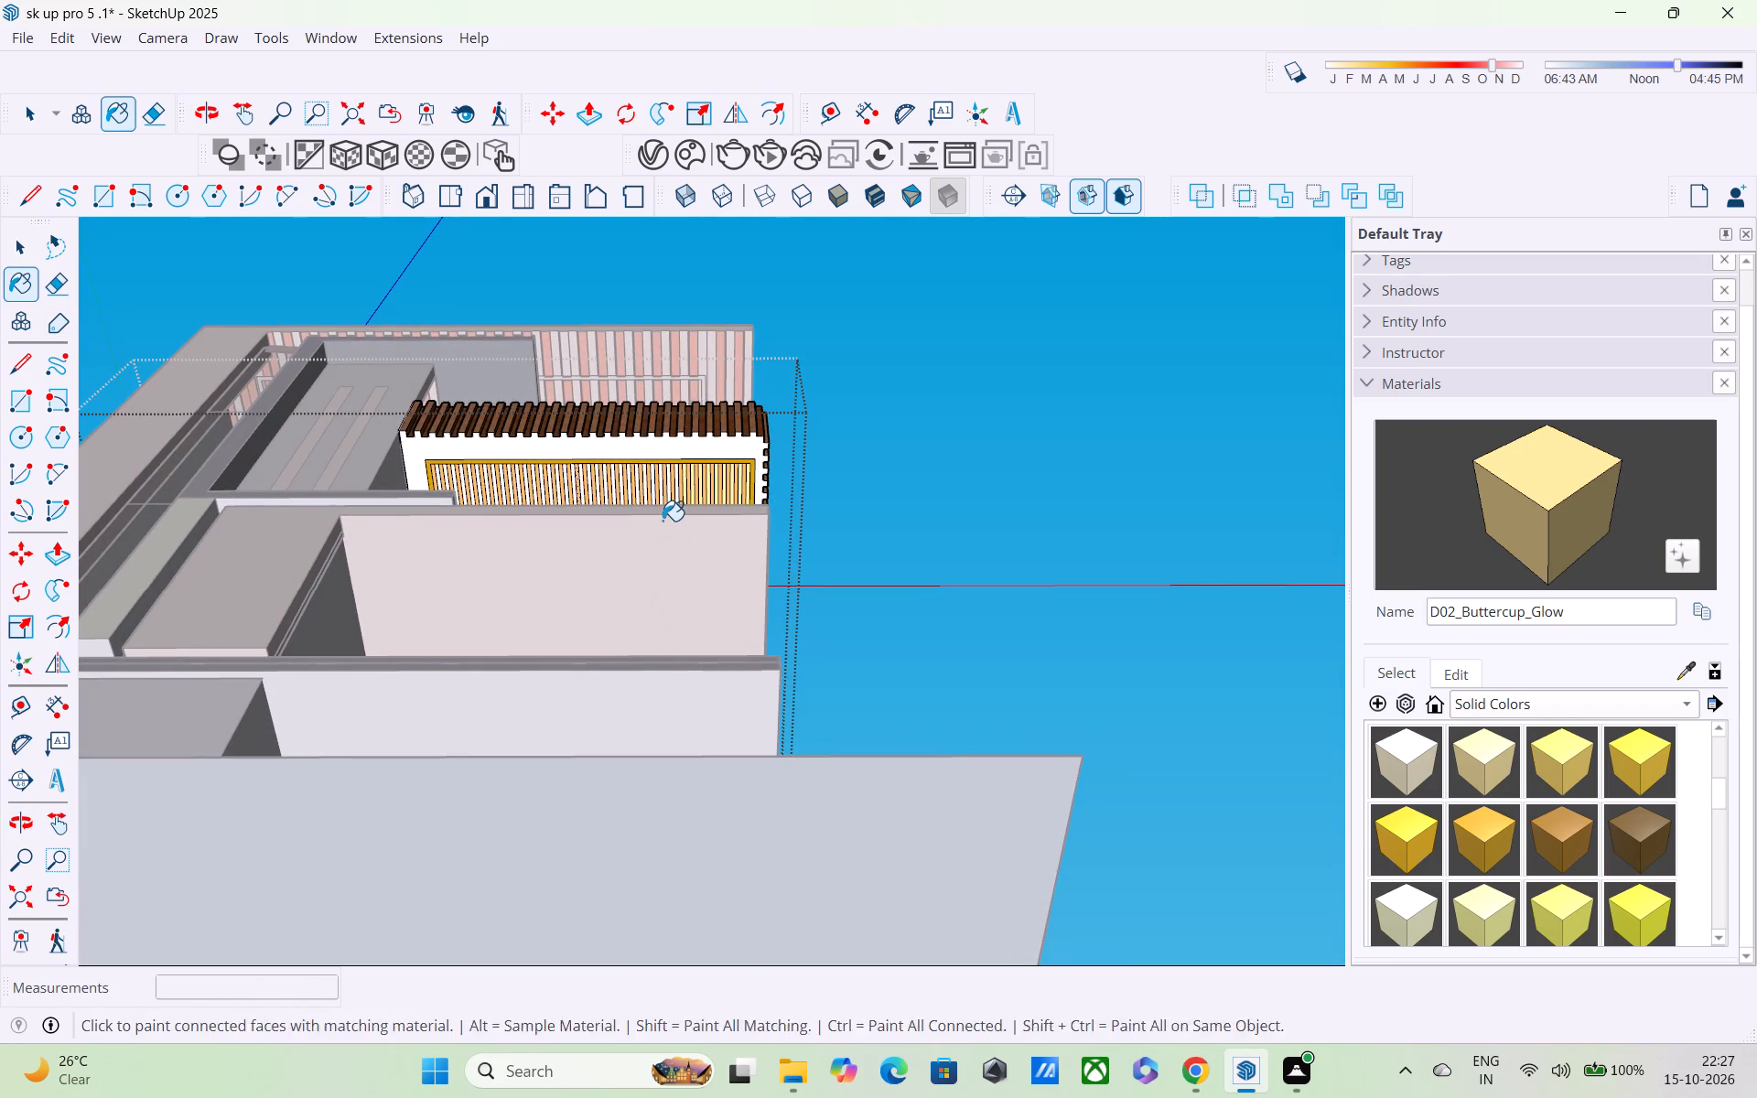
scroll(681, 471, "up", 8)
key("ctrl+z")
key("ctrl+z")
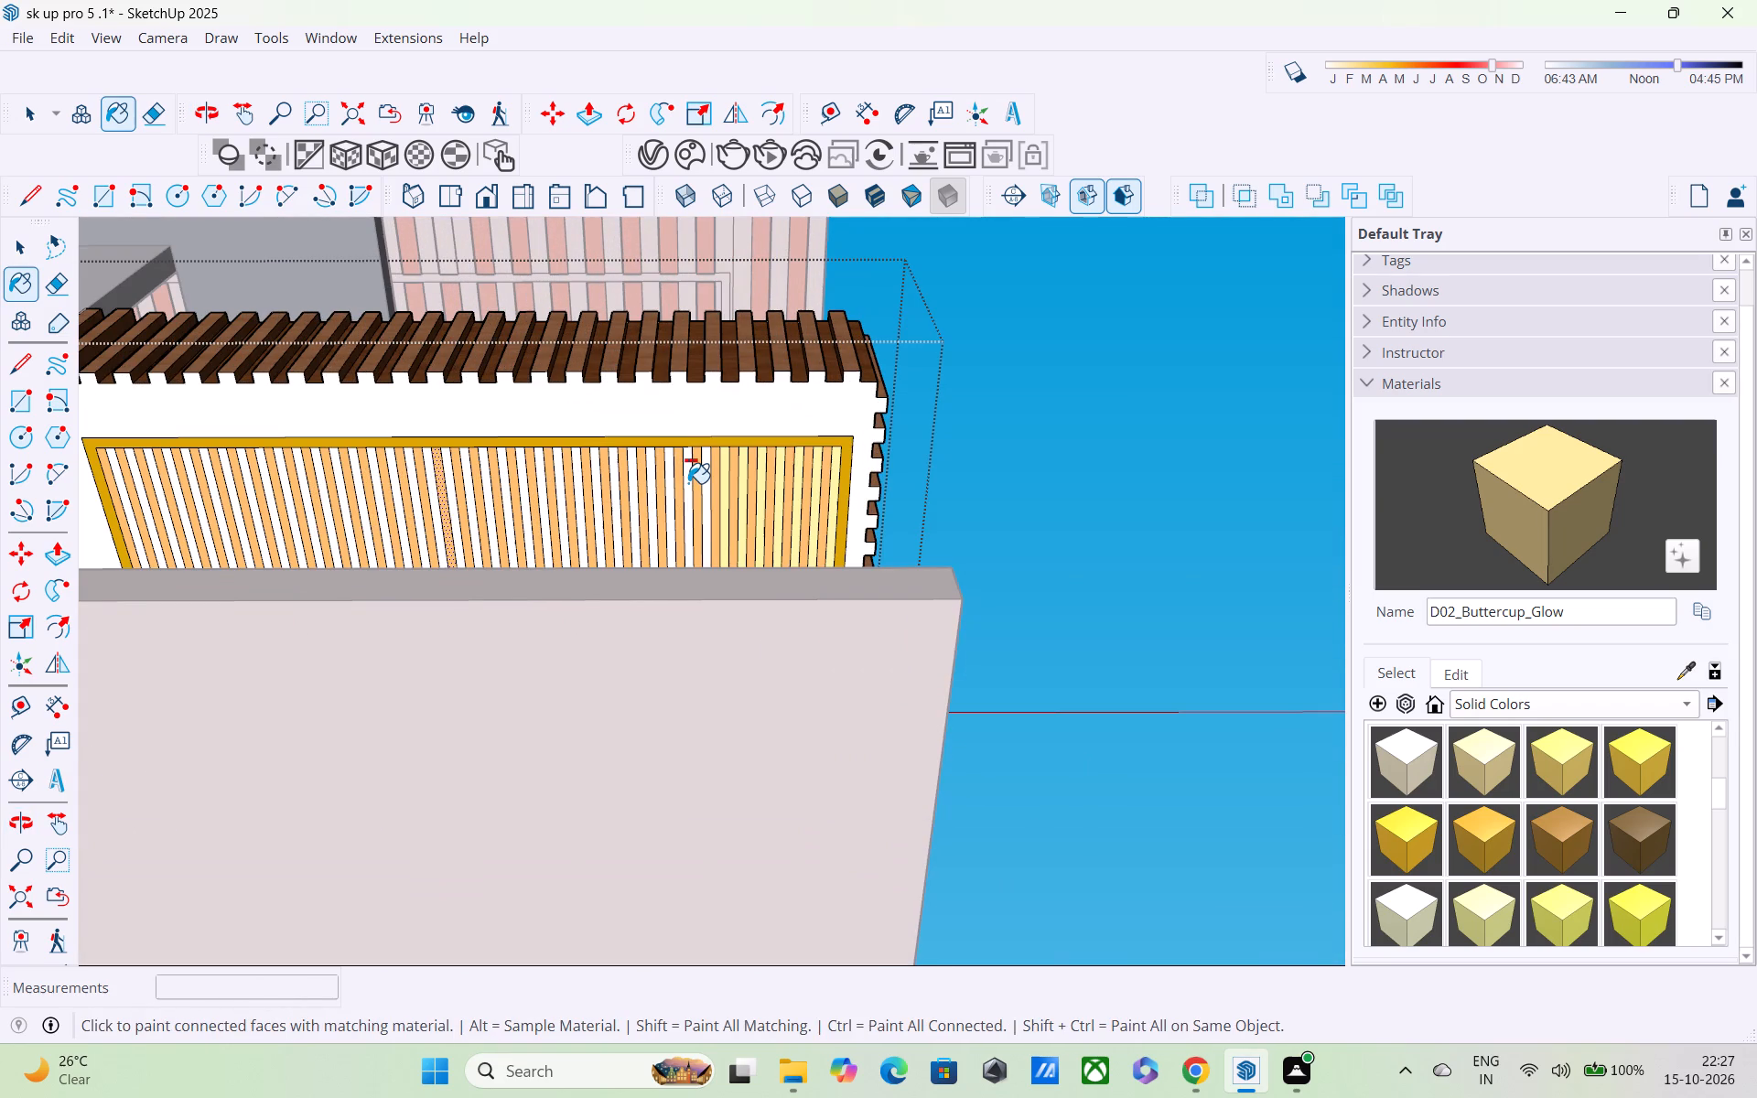
key("ctrl+z")
key("ctrl+z")
key("ctrl+z")
key("ctrl+z")
key("ctrl+z")
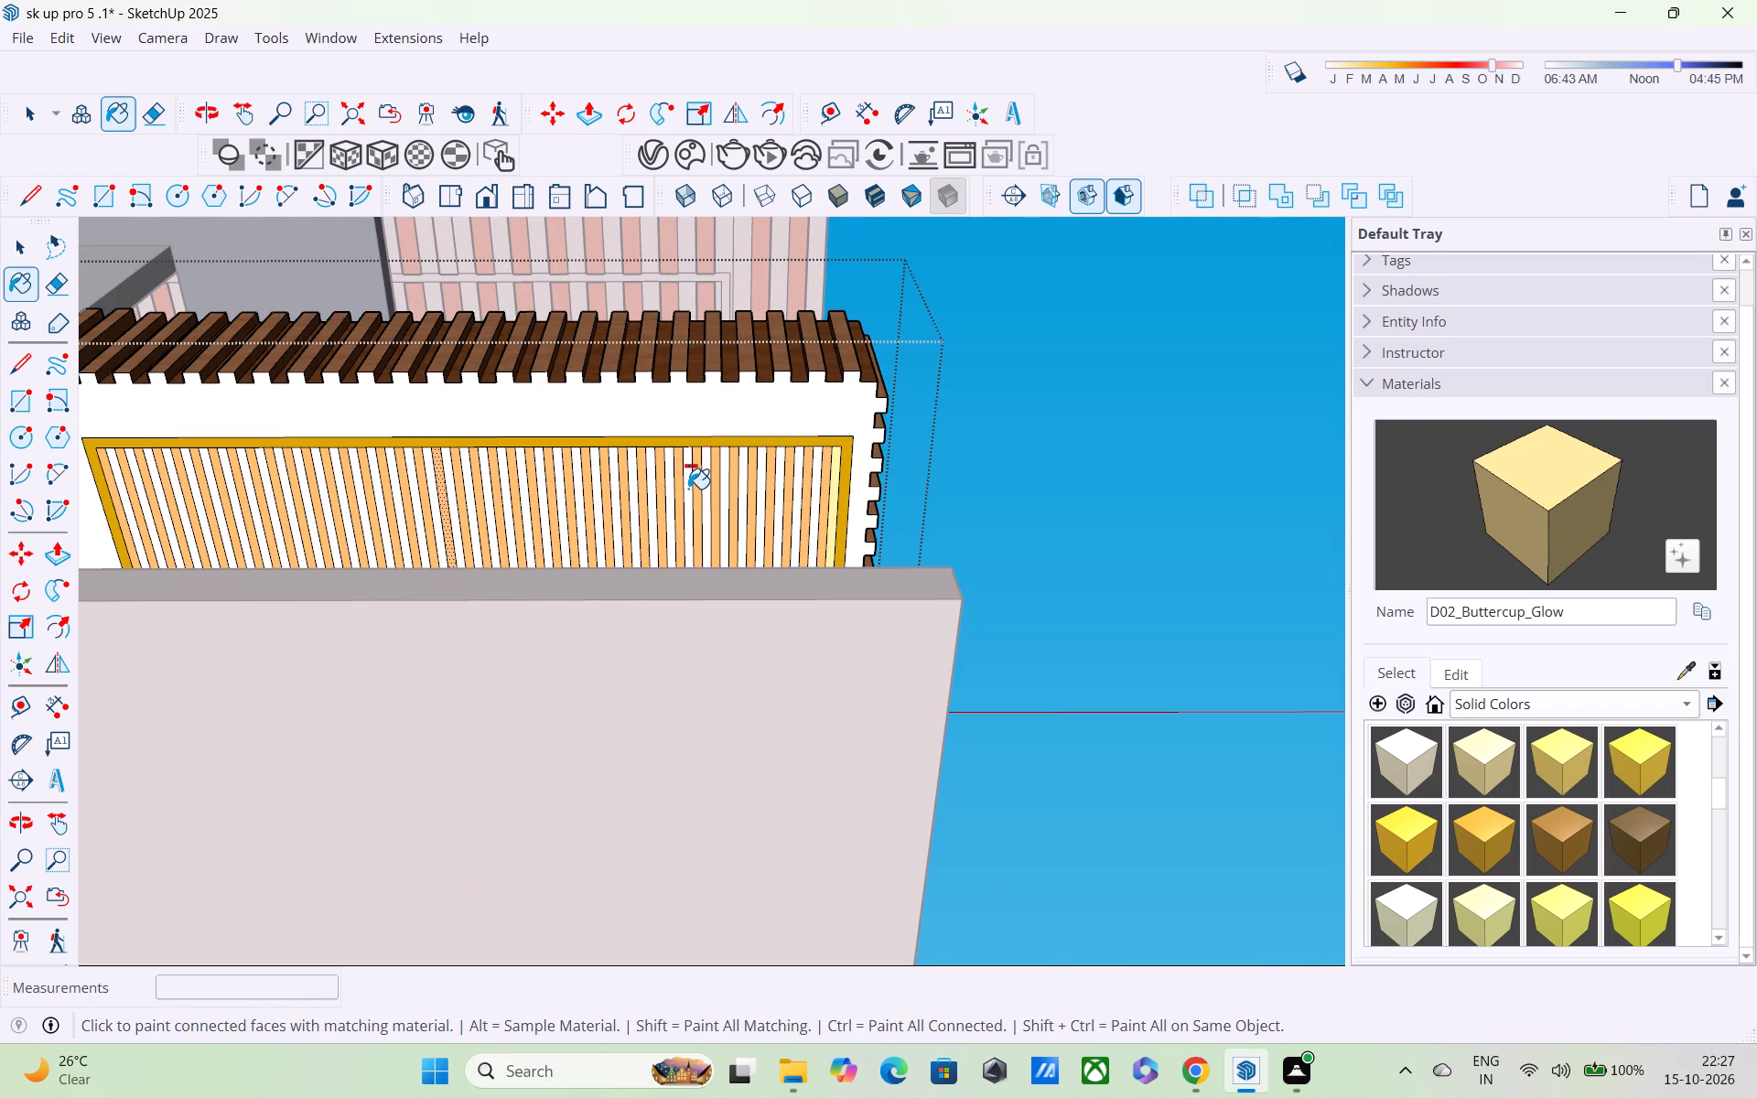
key("ctrl+z")
scroll(688, 493, "down", 3)
middle_click_drag(705, 535, 742, 647)
scroll(749, 589, "down", 5)
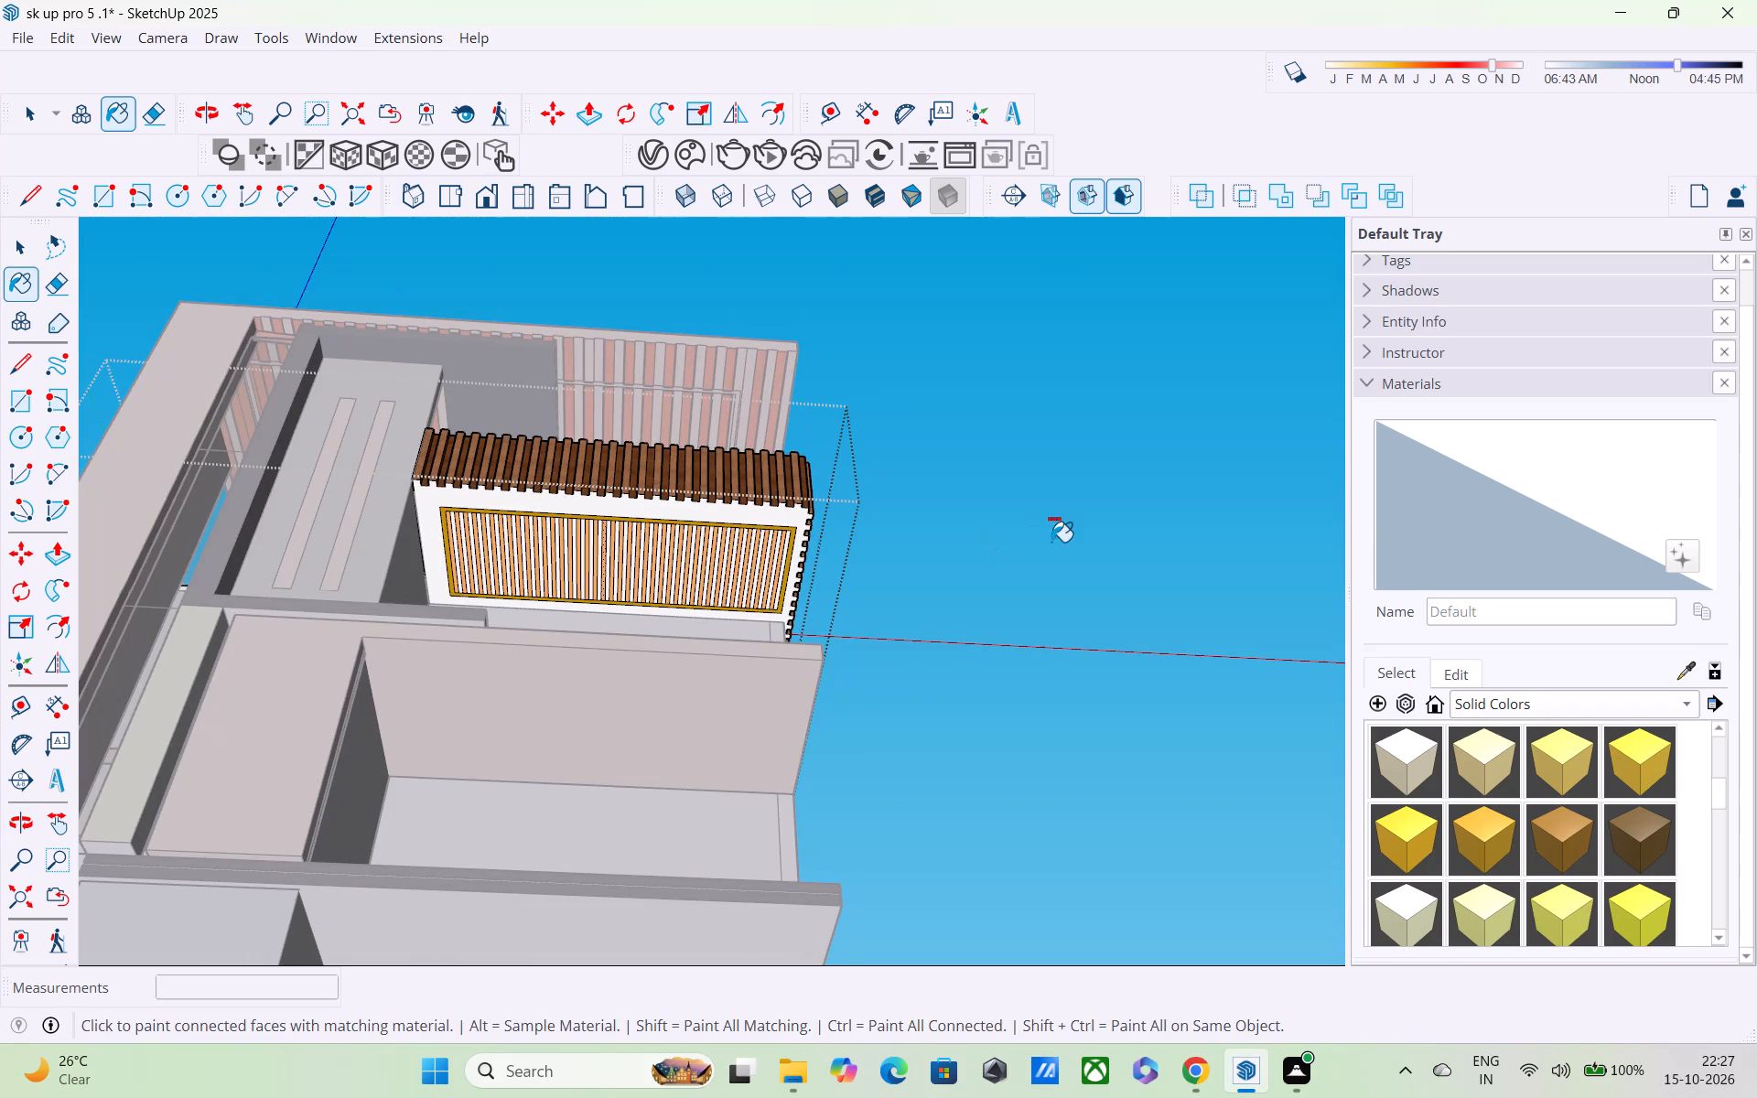
key("space")
Draw a line along the inner end edge of the ceiling below the top balcony, from its front corner to the back wall.
scroll(717, 568, "down", 1)
middle_click_drag(717, 576, 711, 782)
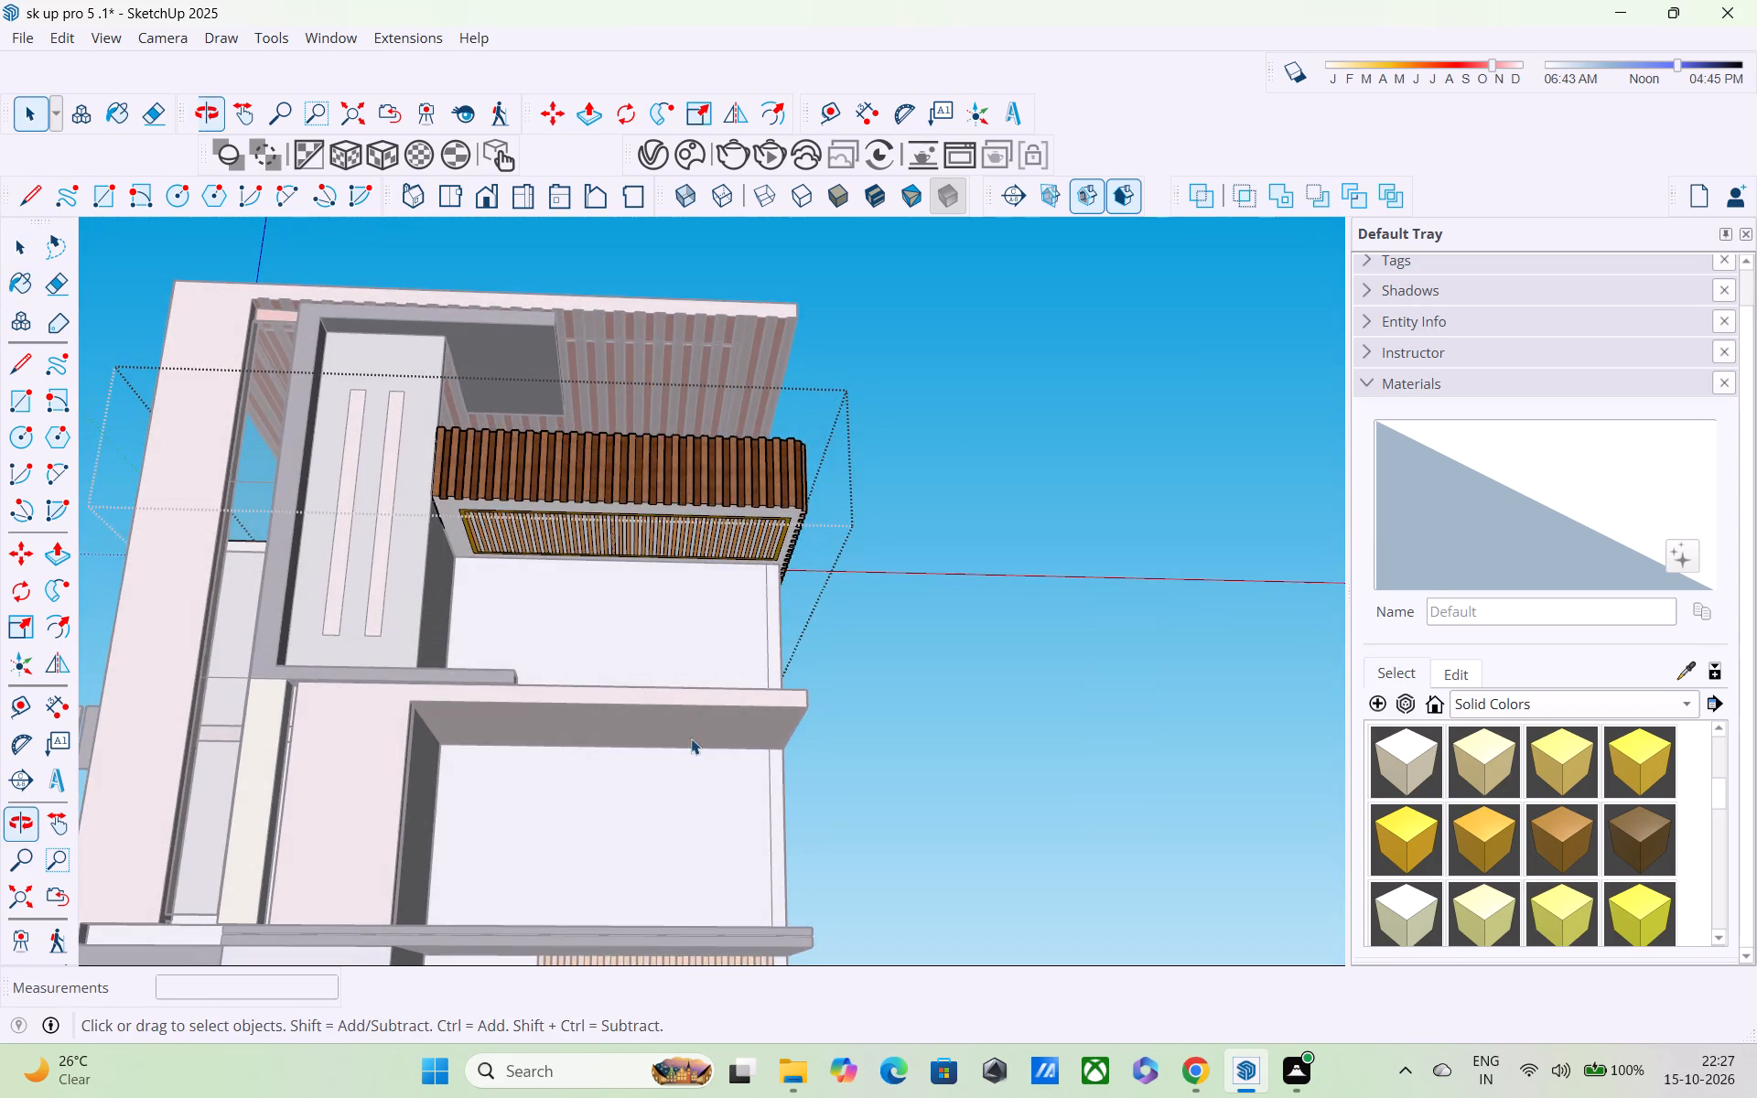
middle_click_drag(663, 622, 462, 616)
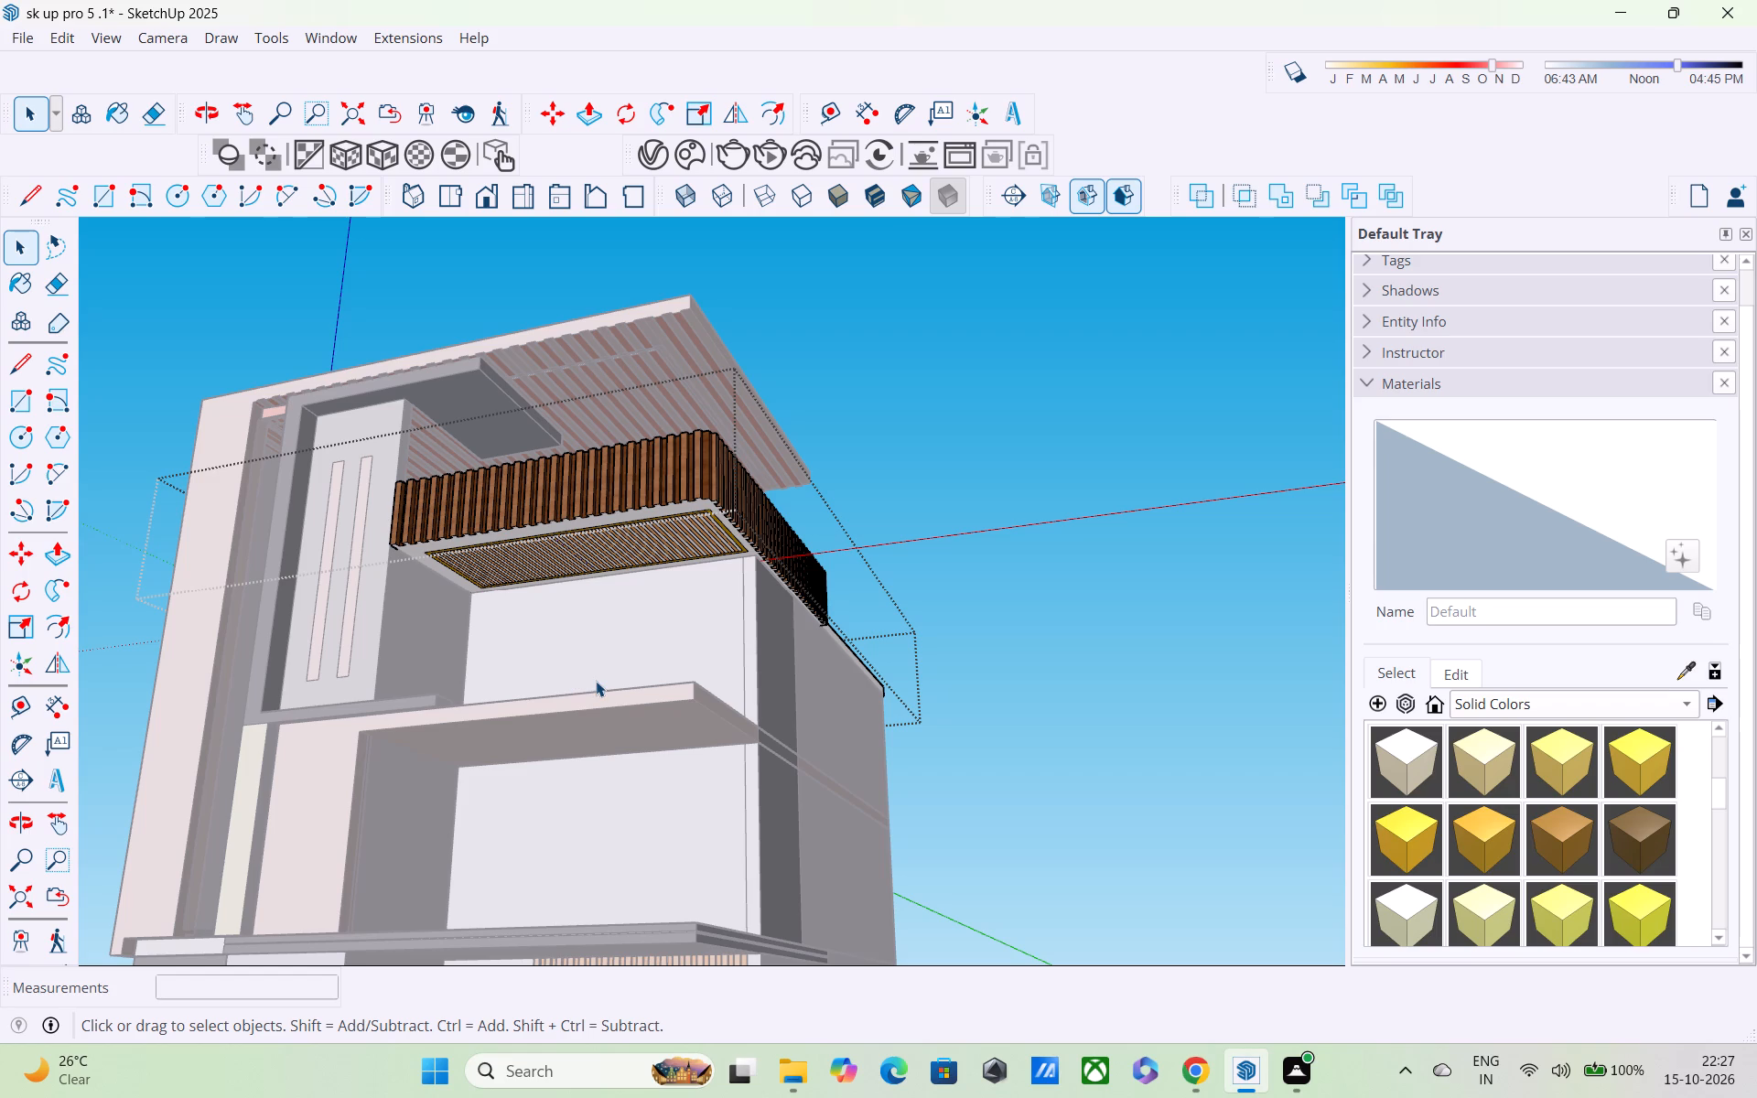
middle_click_drag(266, 634, 266, 633)
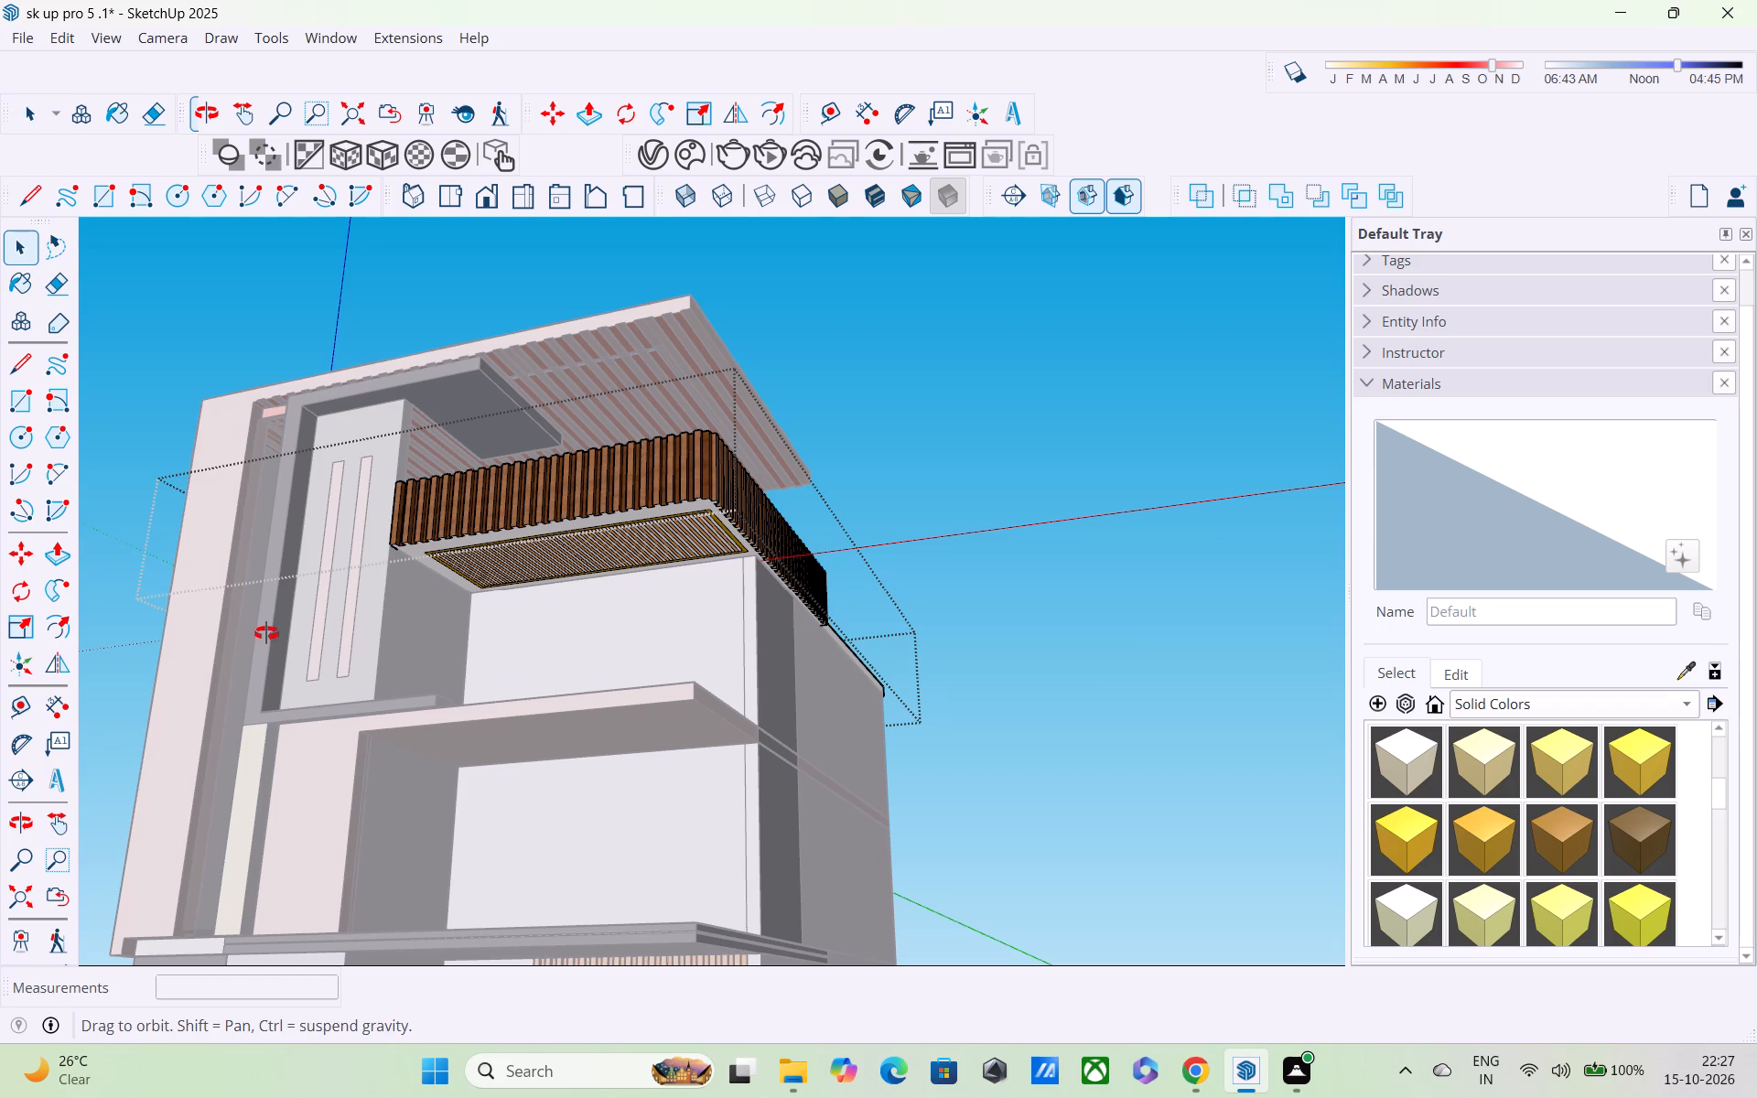
middle_click_drag(266, 633, 415, 554)
middle_click_drag(404, 660, 434, 555)
scroll(433, 671, "up", 4)
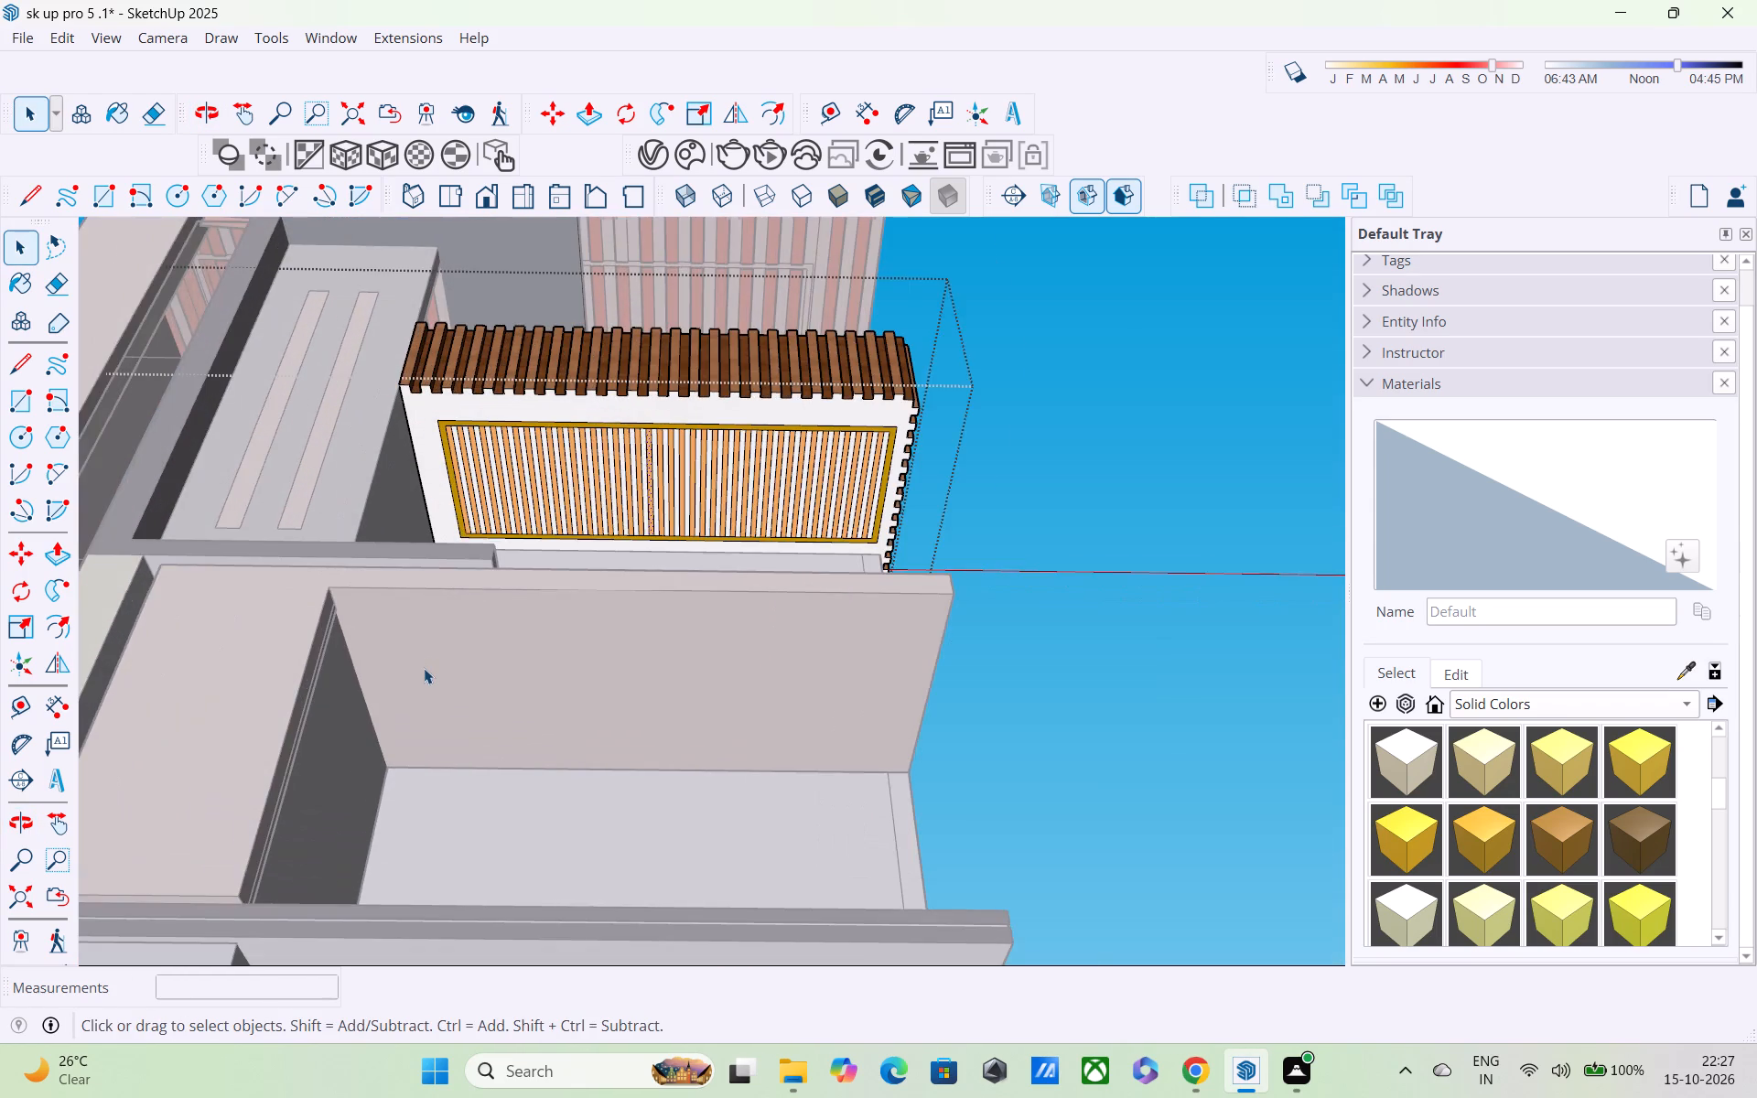
scroll(424, 668, "up", 3)
key("l")
scroll(312, 596, "up", 2)
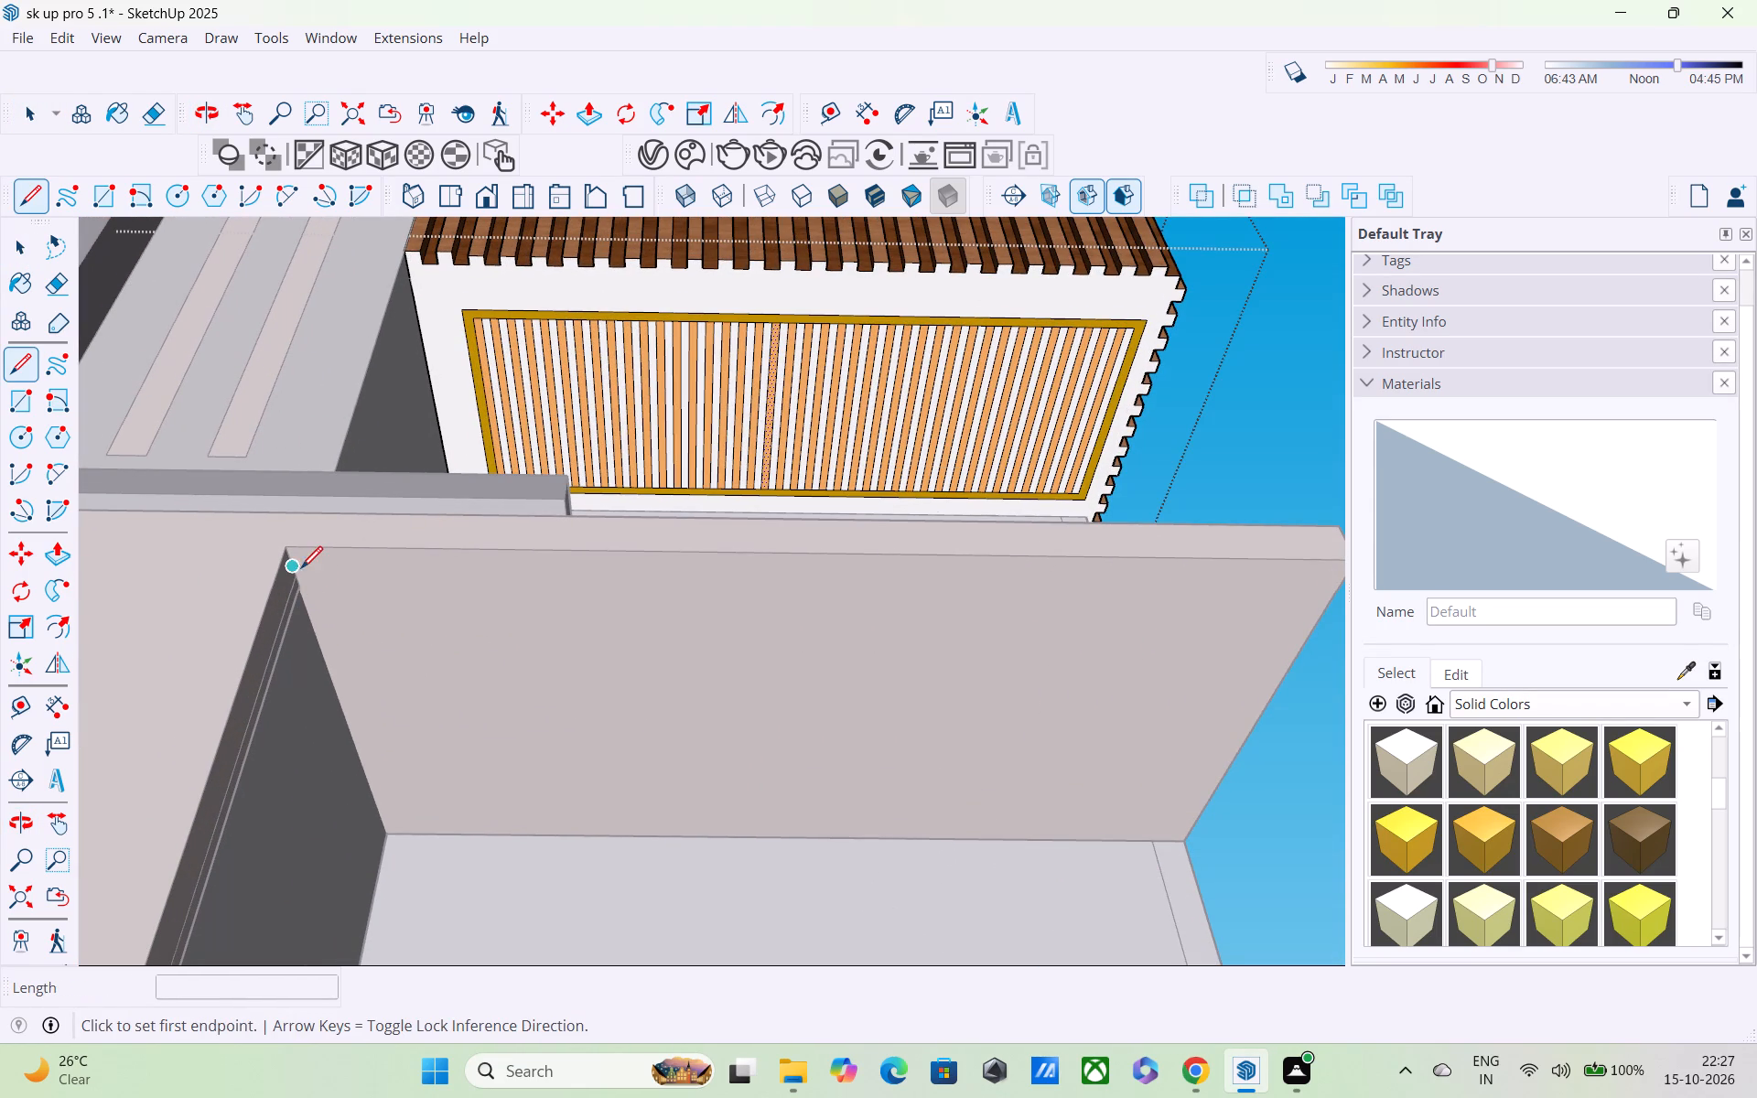
left_click(291, 554)
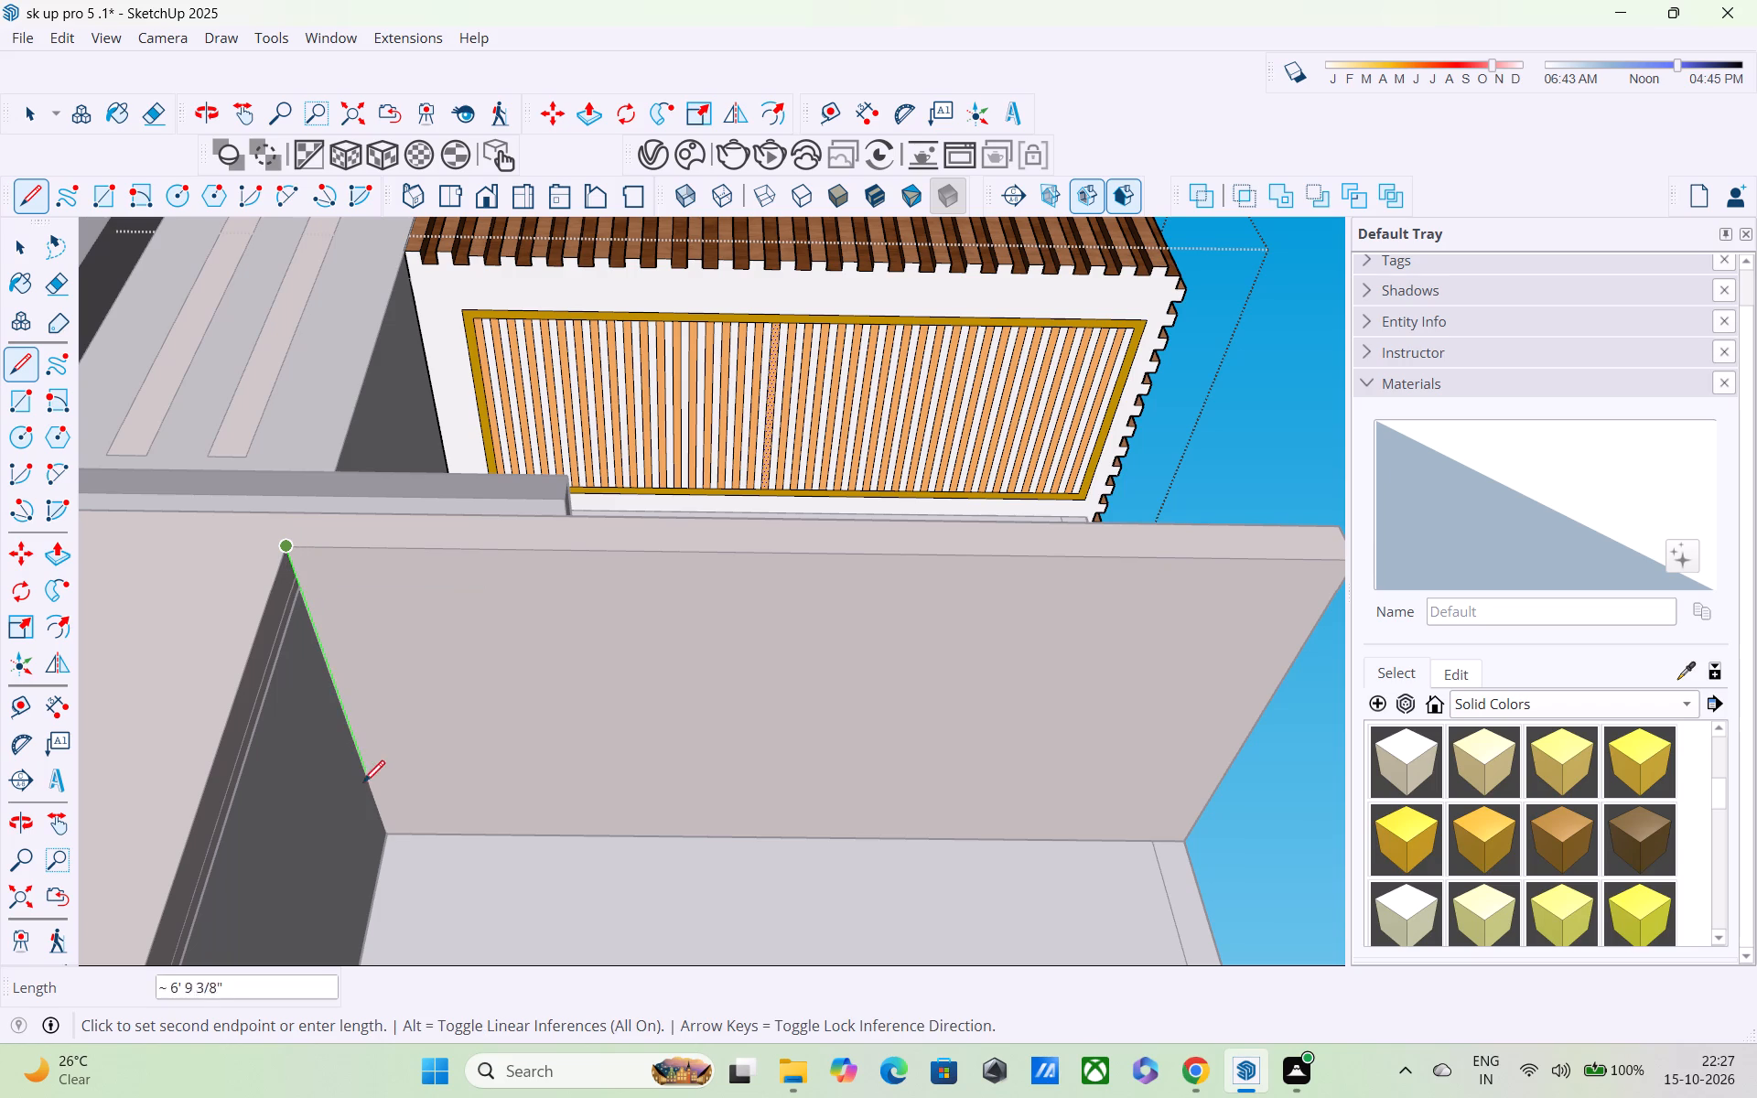
left_click(386, 843)
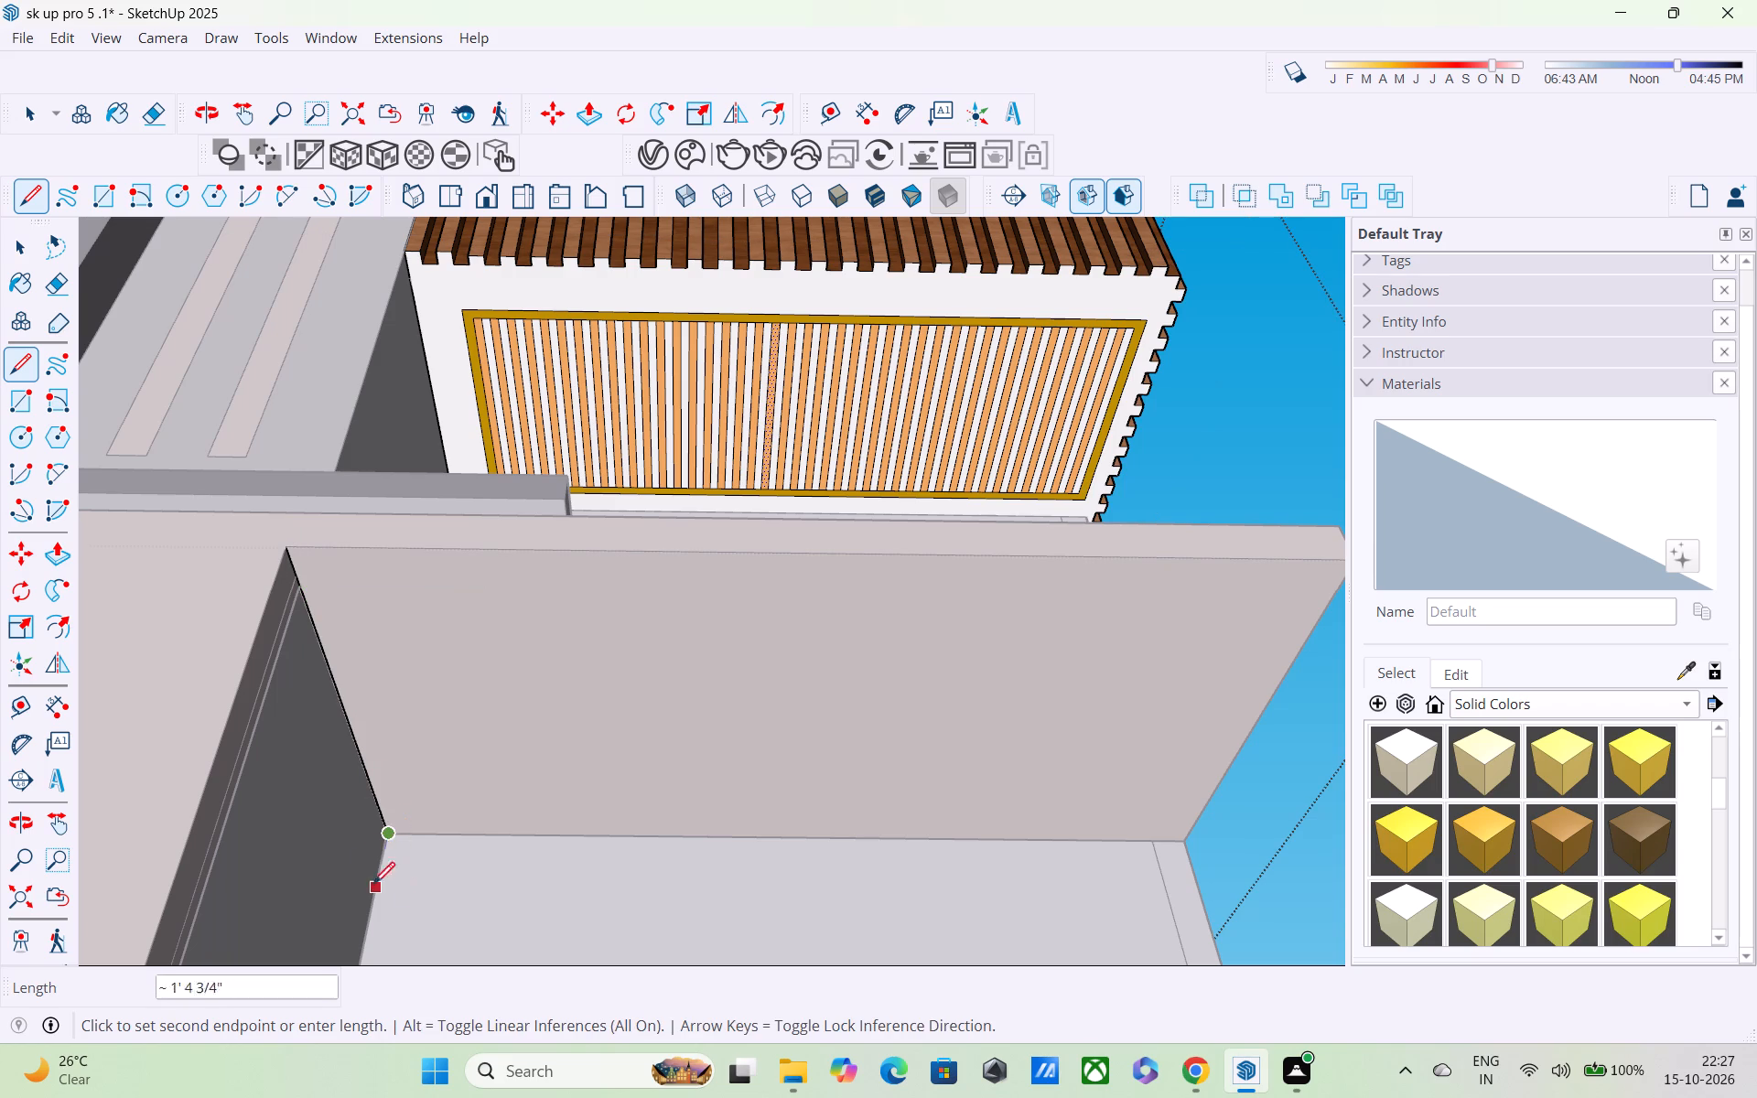
middle_click_drag(340, 830, 67, 804)
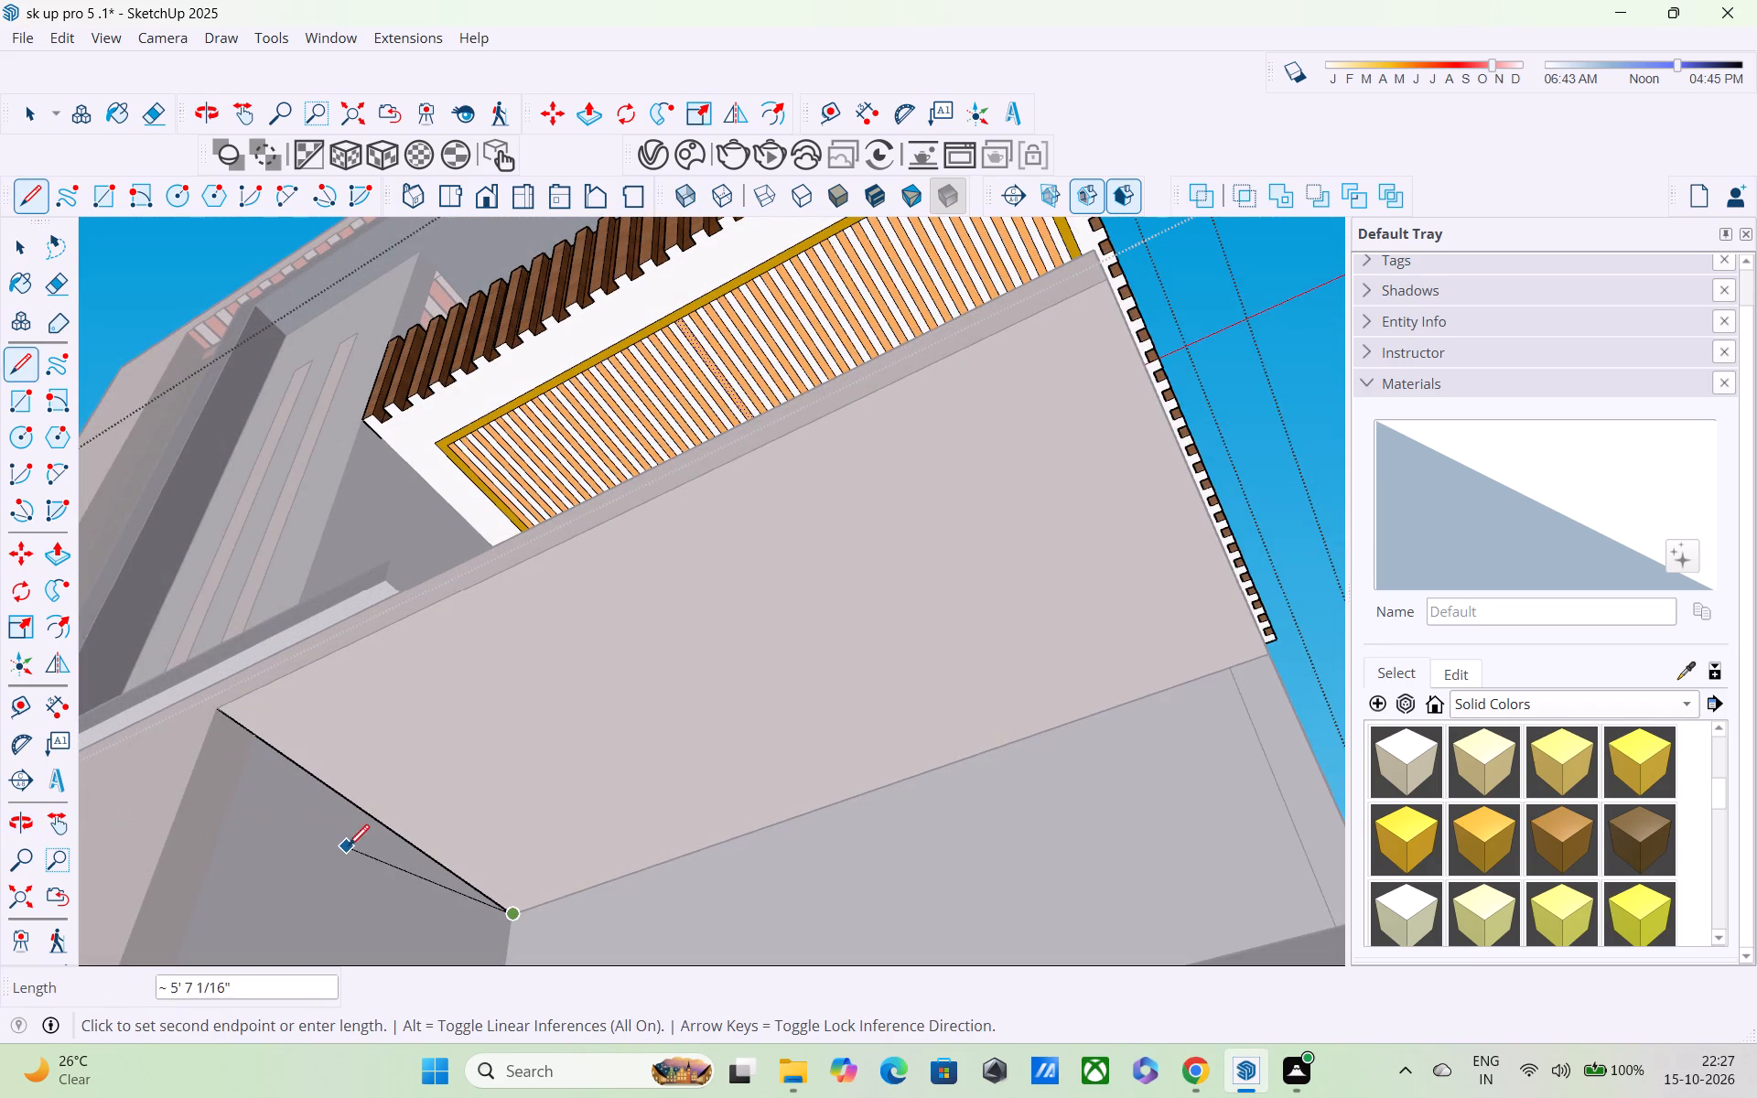
key("space")
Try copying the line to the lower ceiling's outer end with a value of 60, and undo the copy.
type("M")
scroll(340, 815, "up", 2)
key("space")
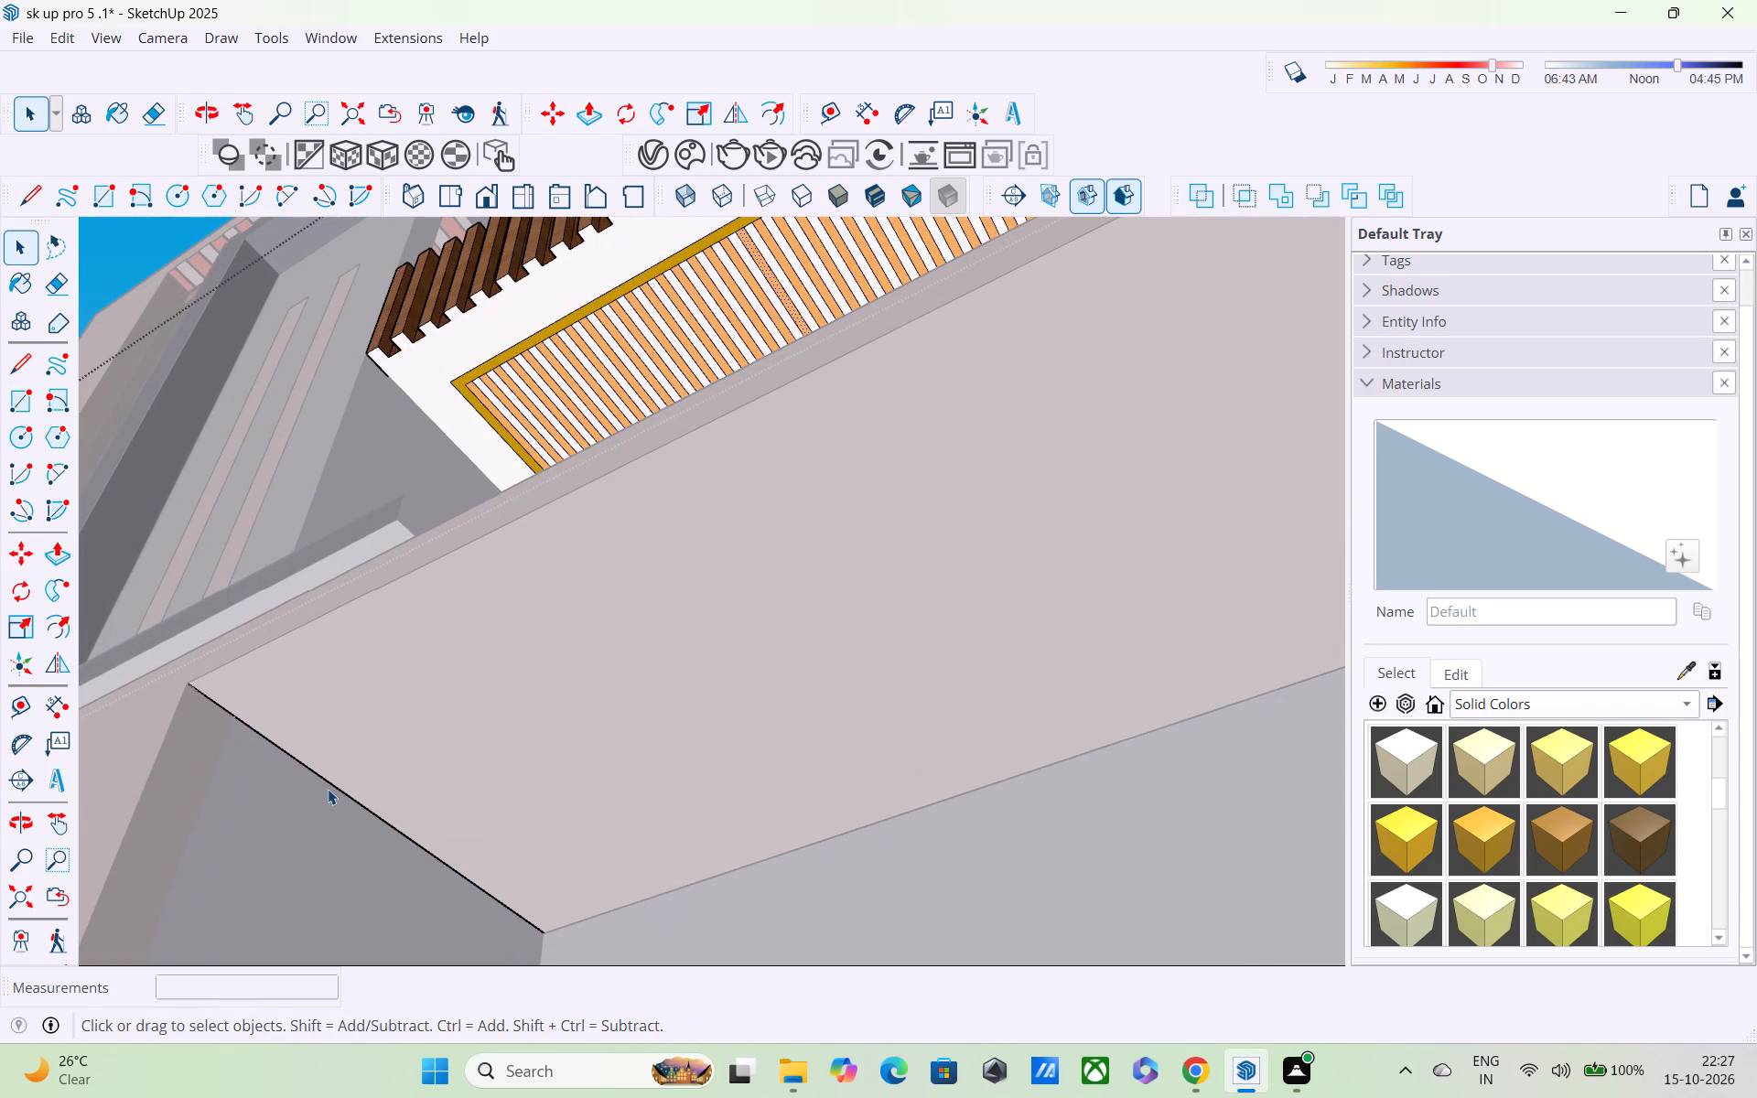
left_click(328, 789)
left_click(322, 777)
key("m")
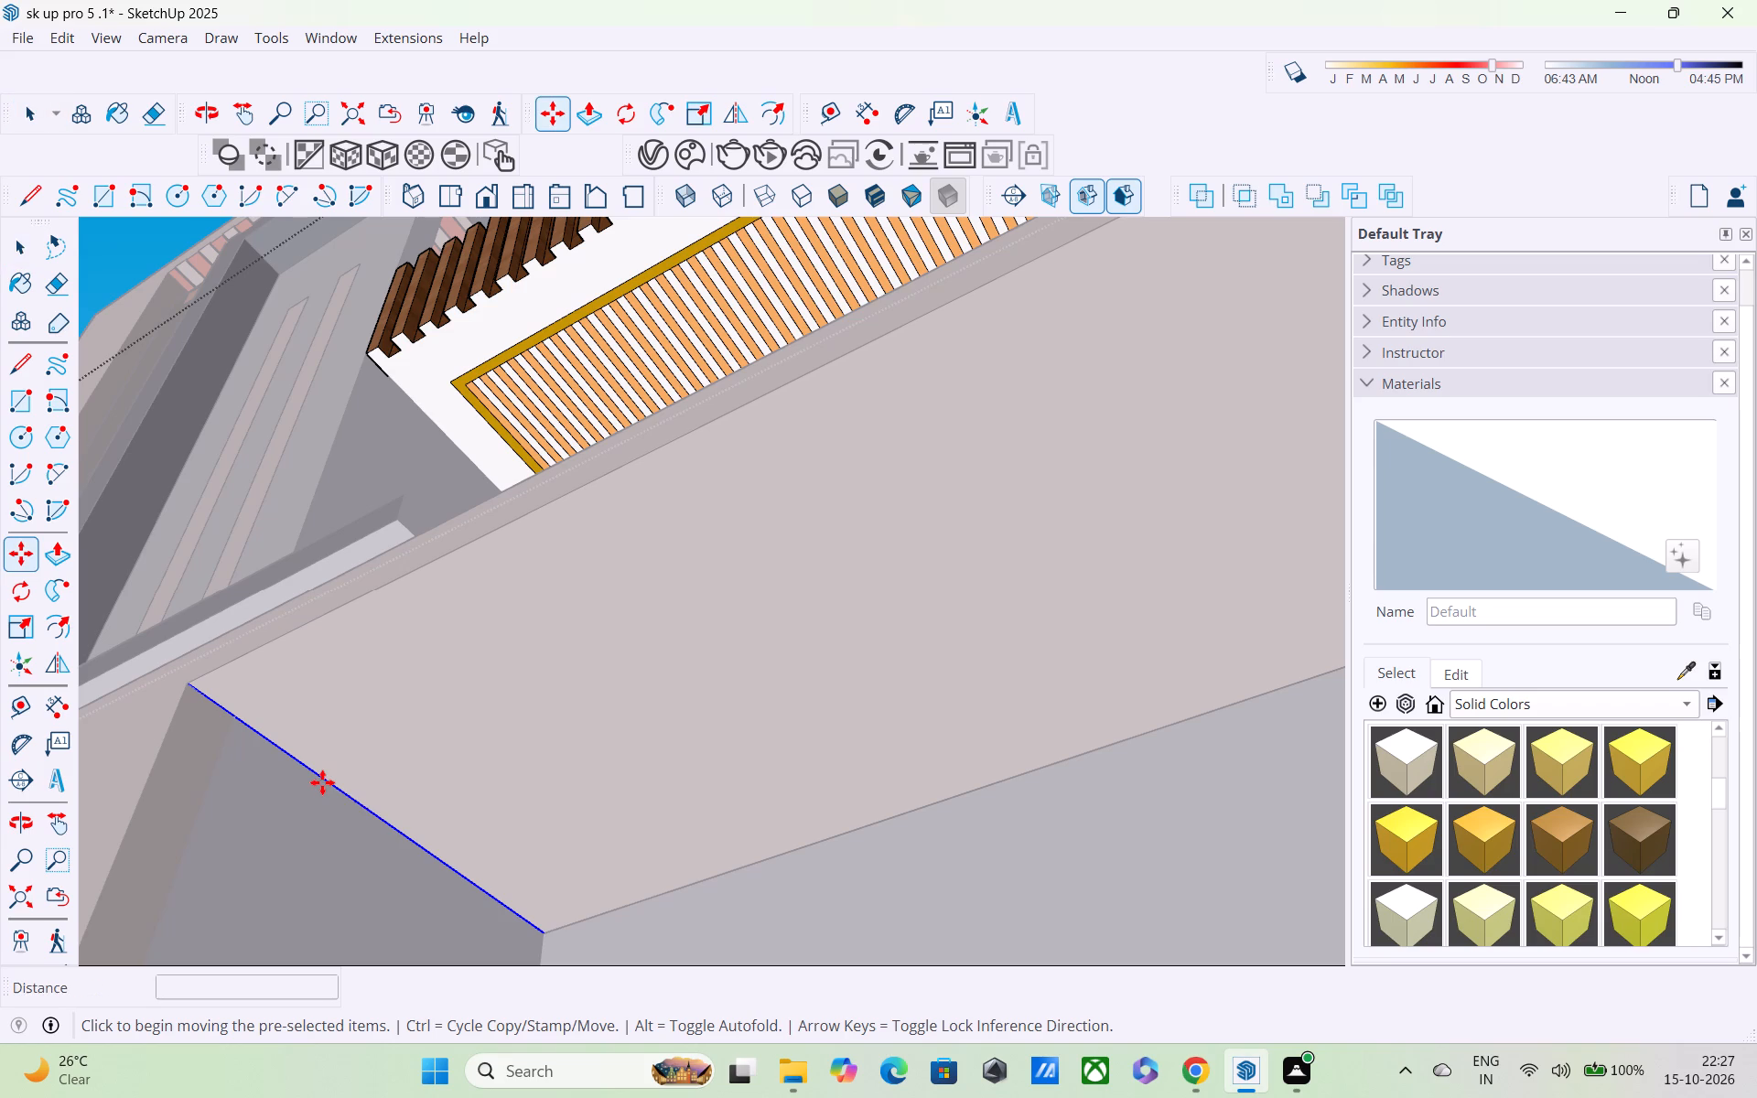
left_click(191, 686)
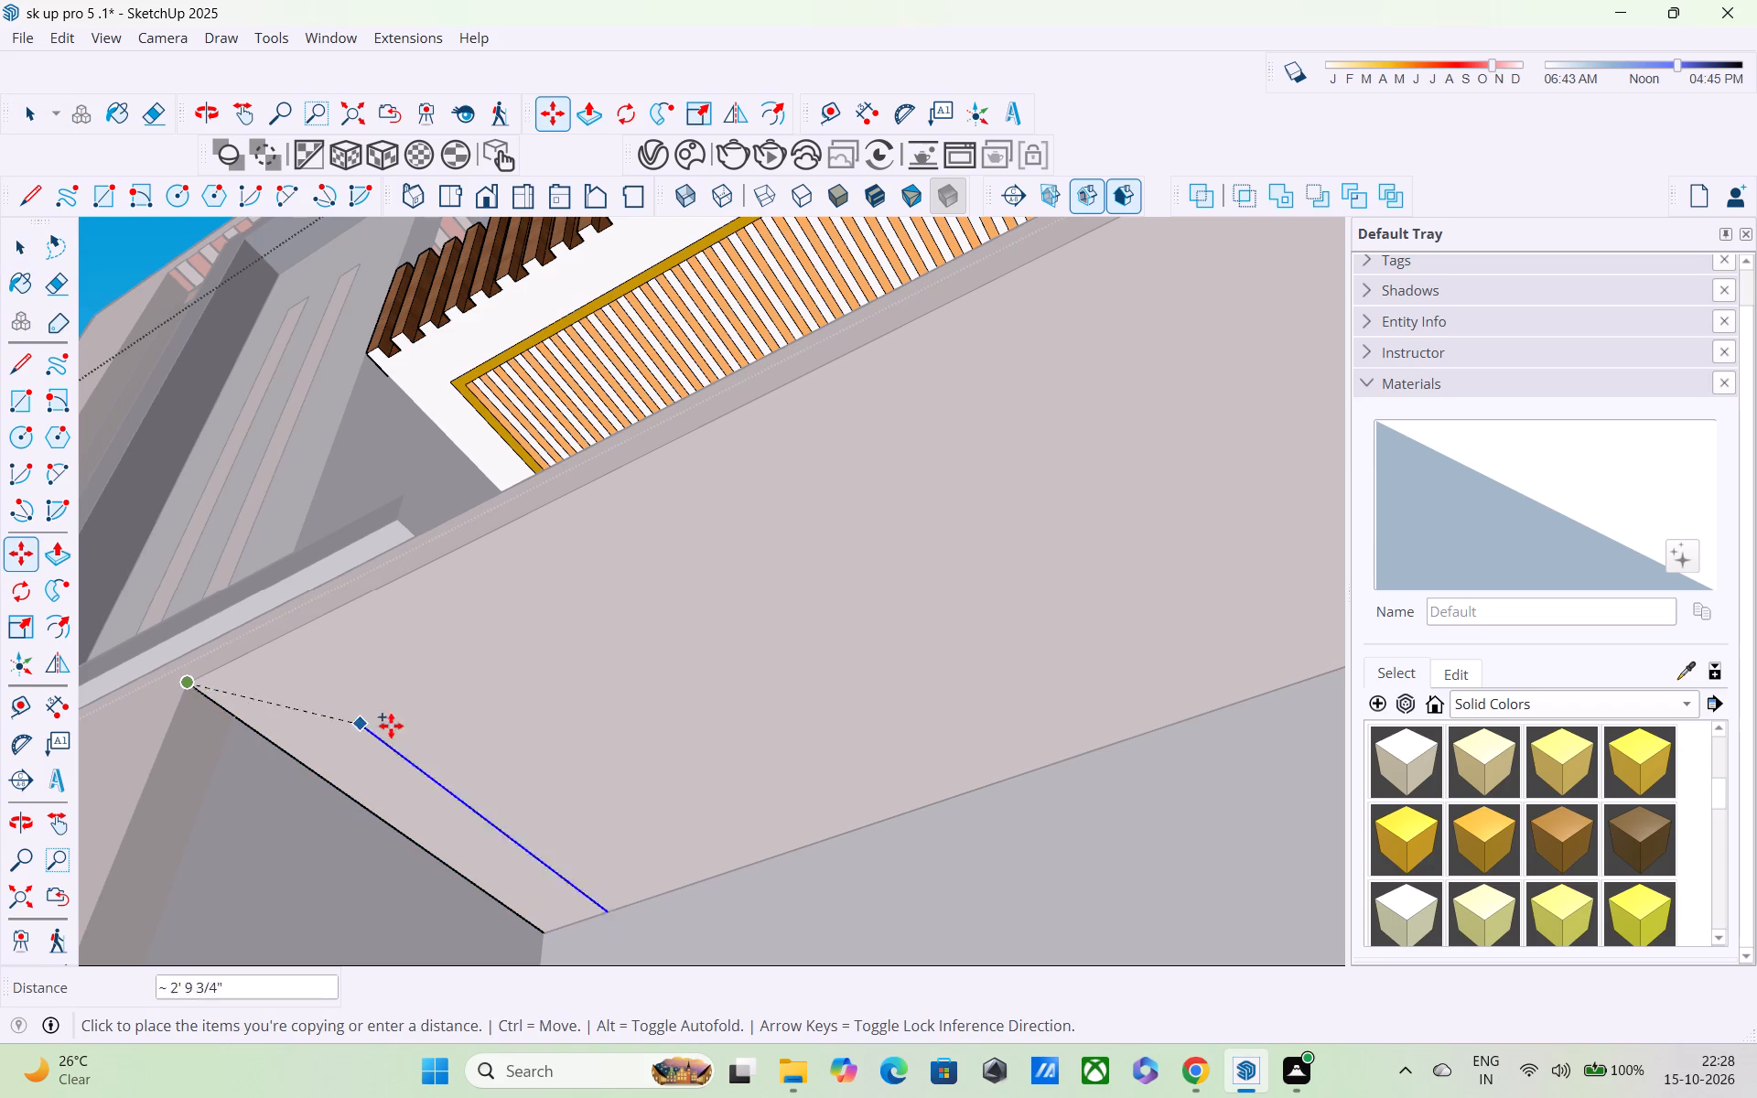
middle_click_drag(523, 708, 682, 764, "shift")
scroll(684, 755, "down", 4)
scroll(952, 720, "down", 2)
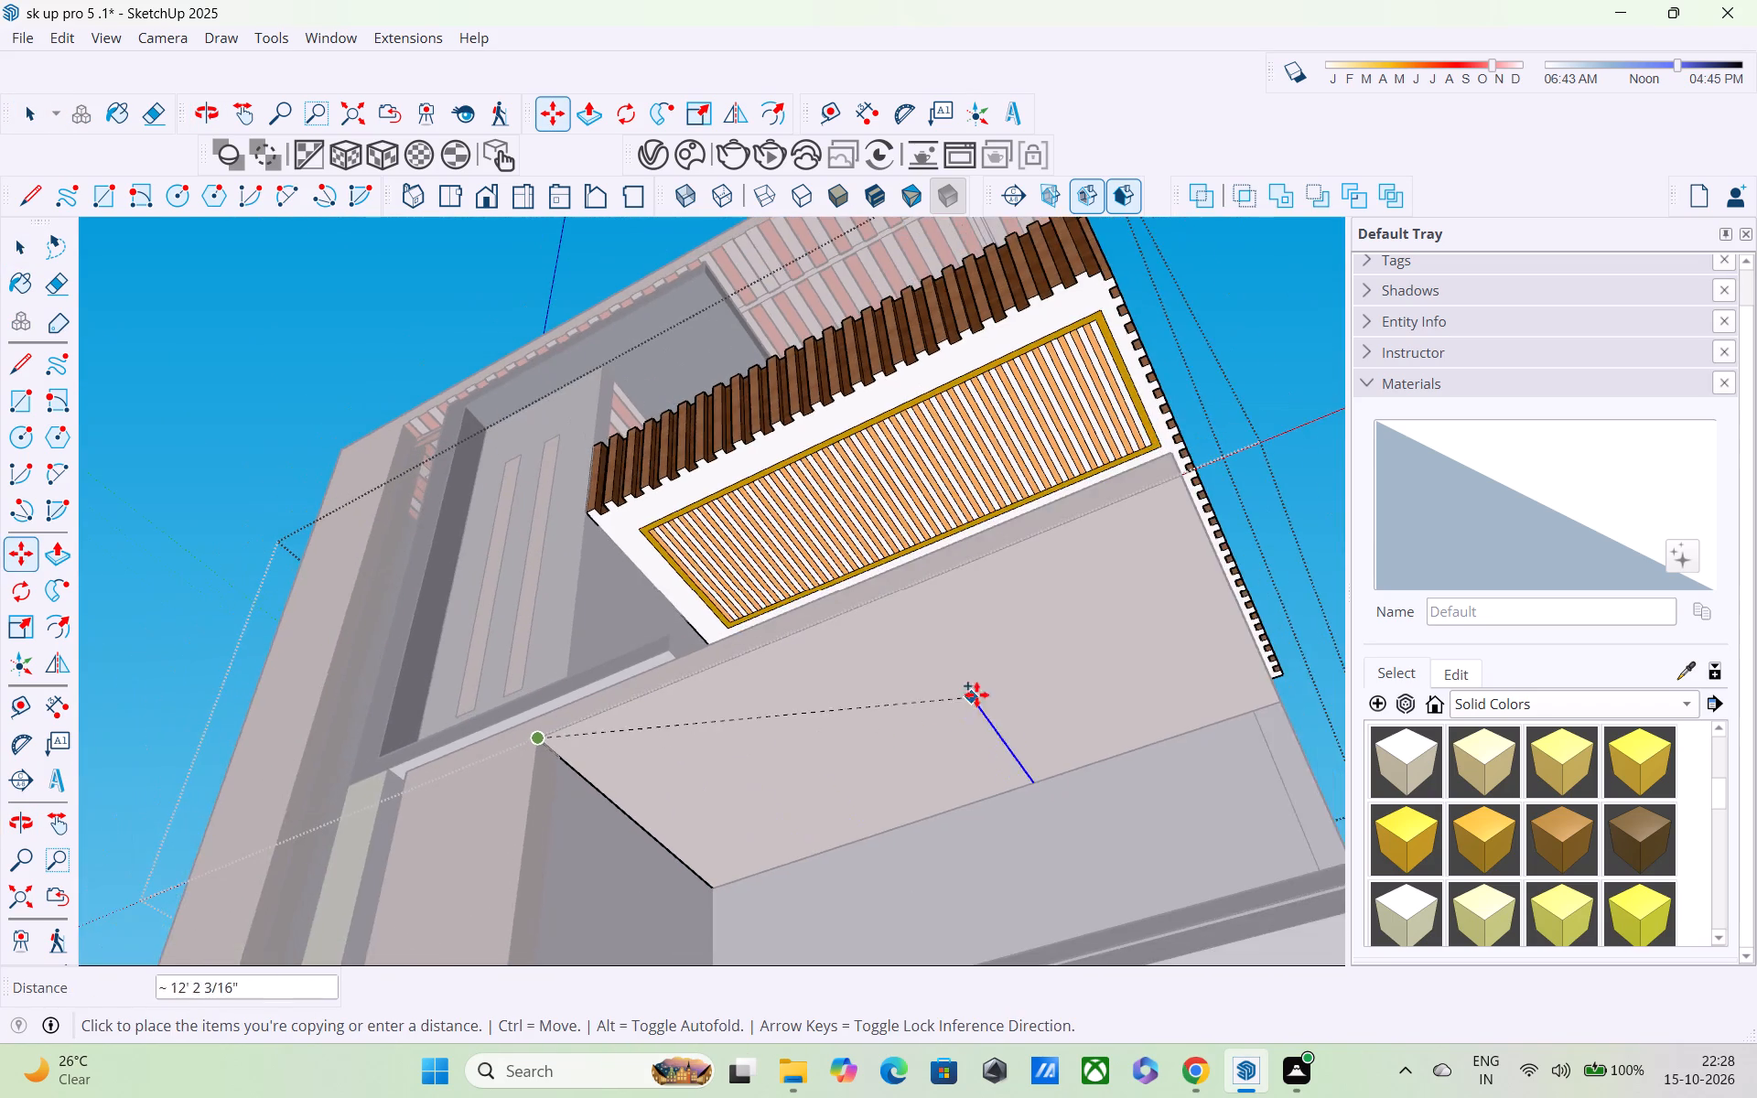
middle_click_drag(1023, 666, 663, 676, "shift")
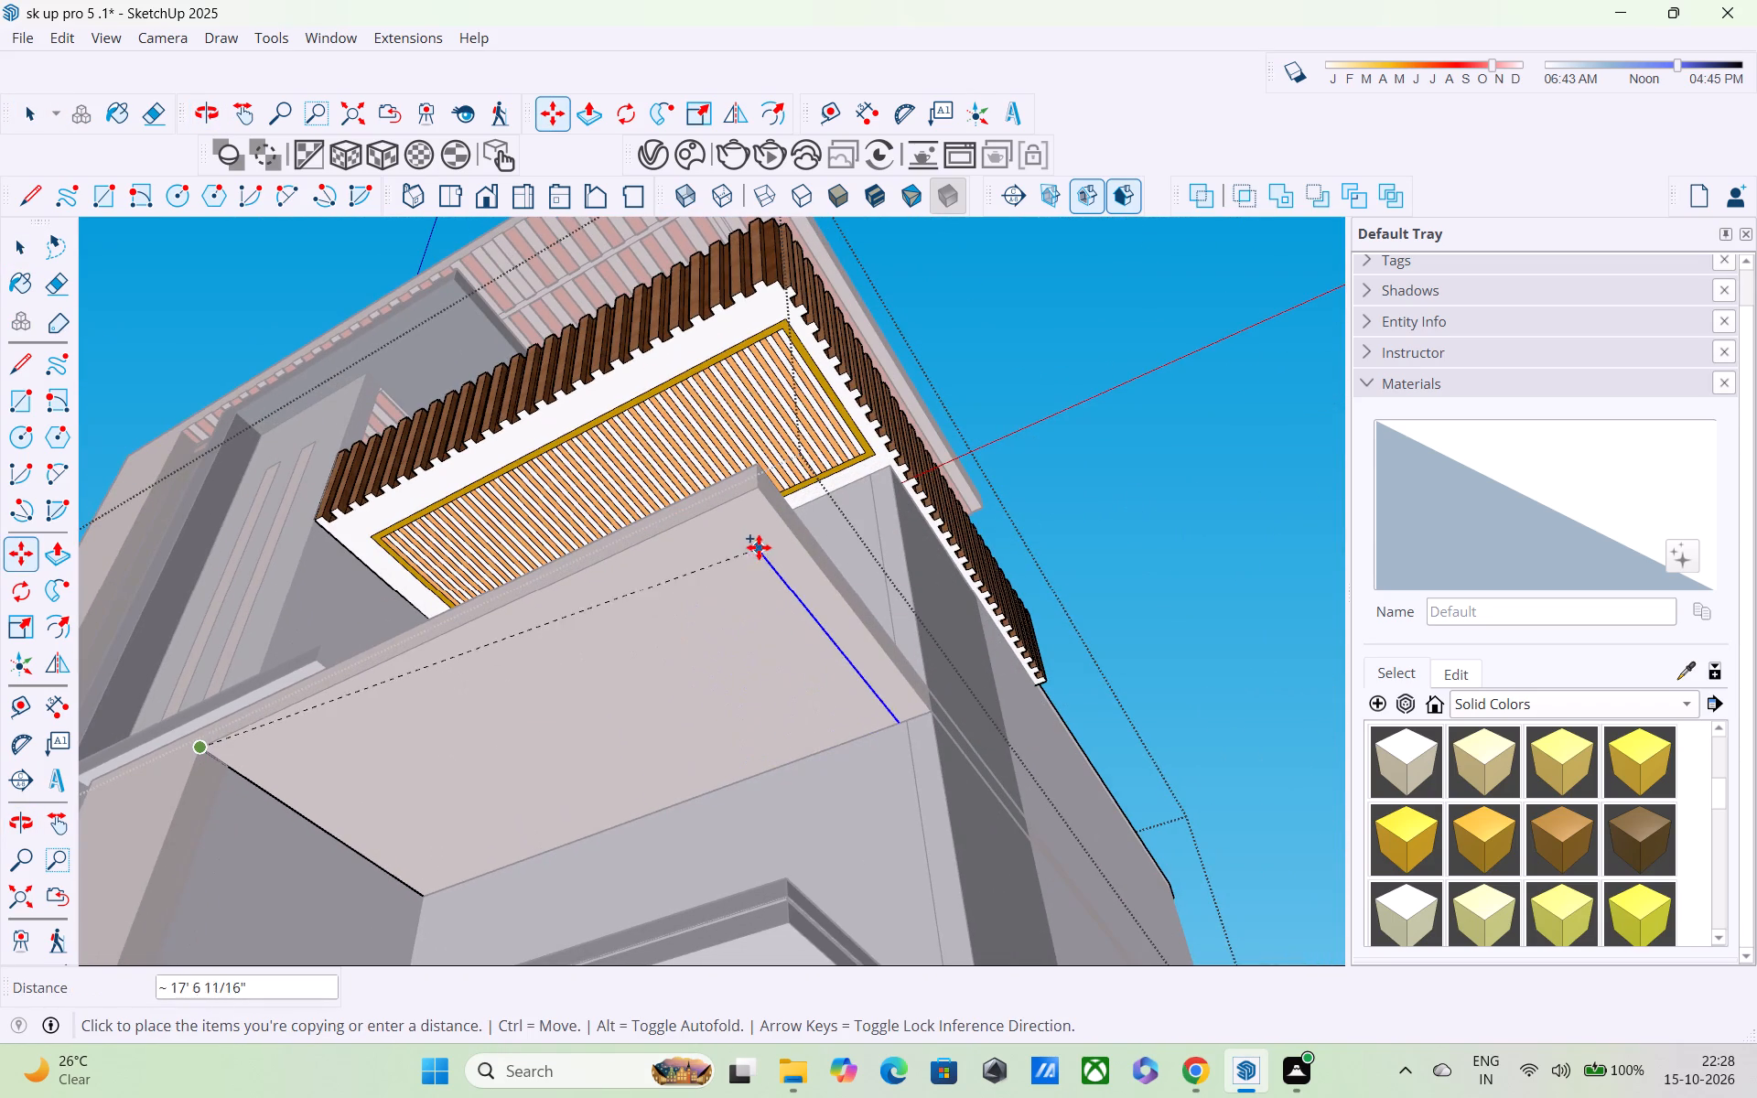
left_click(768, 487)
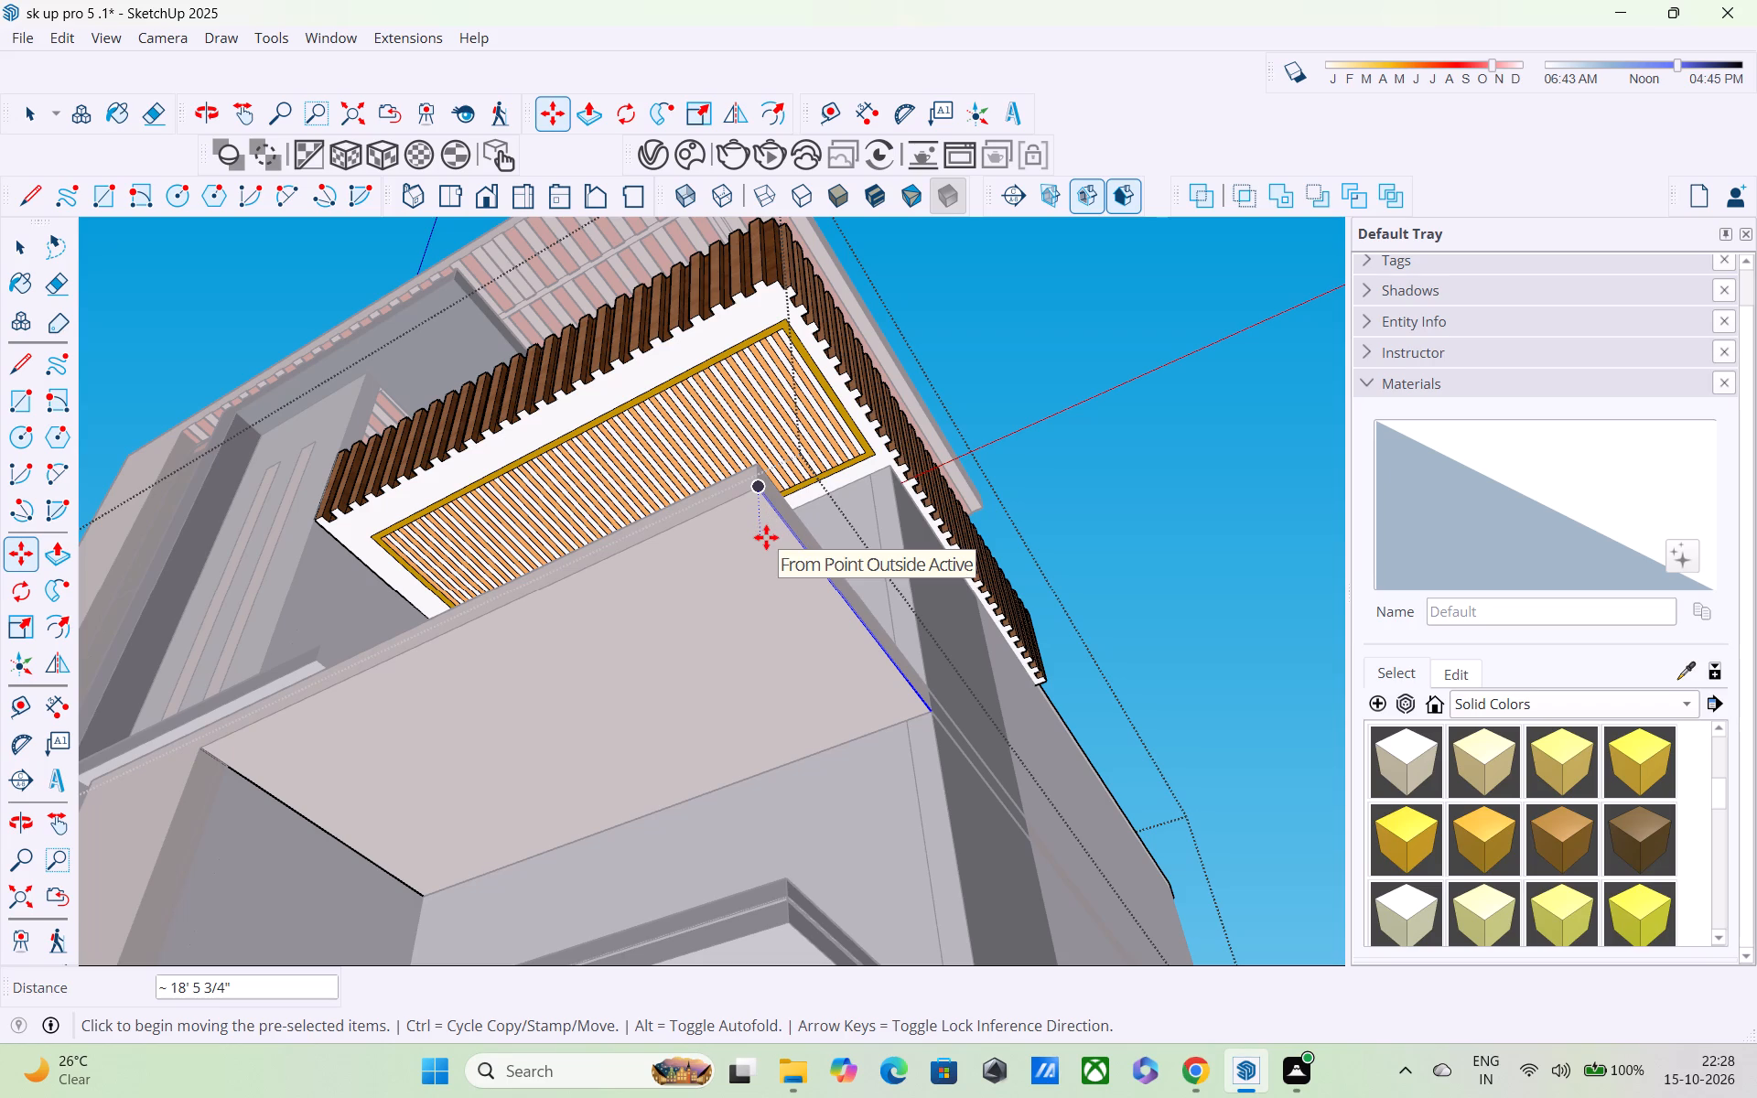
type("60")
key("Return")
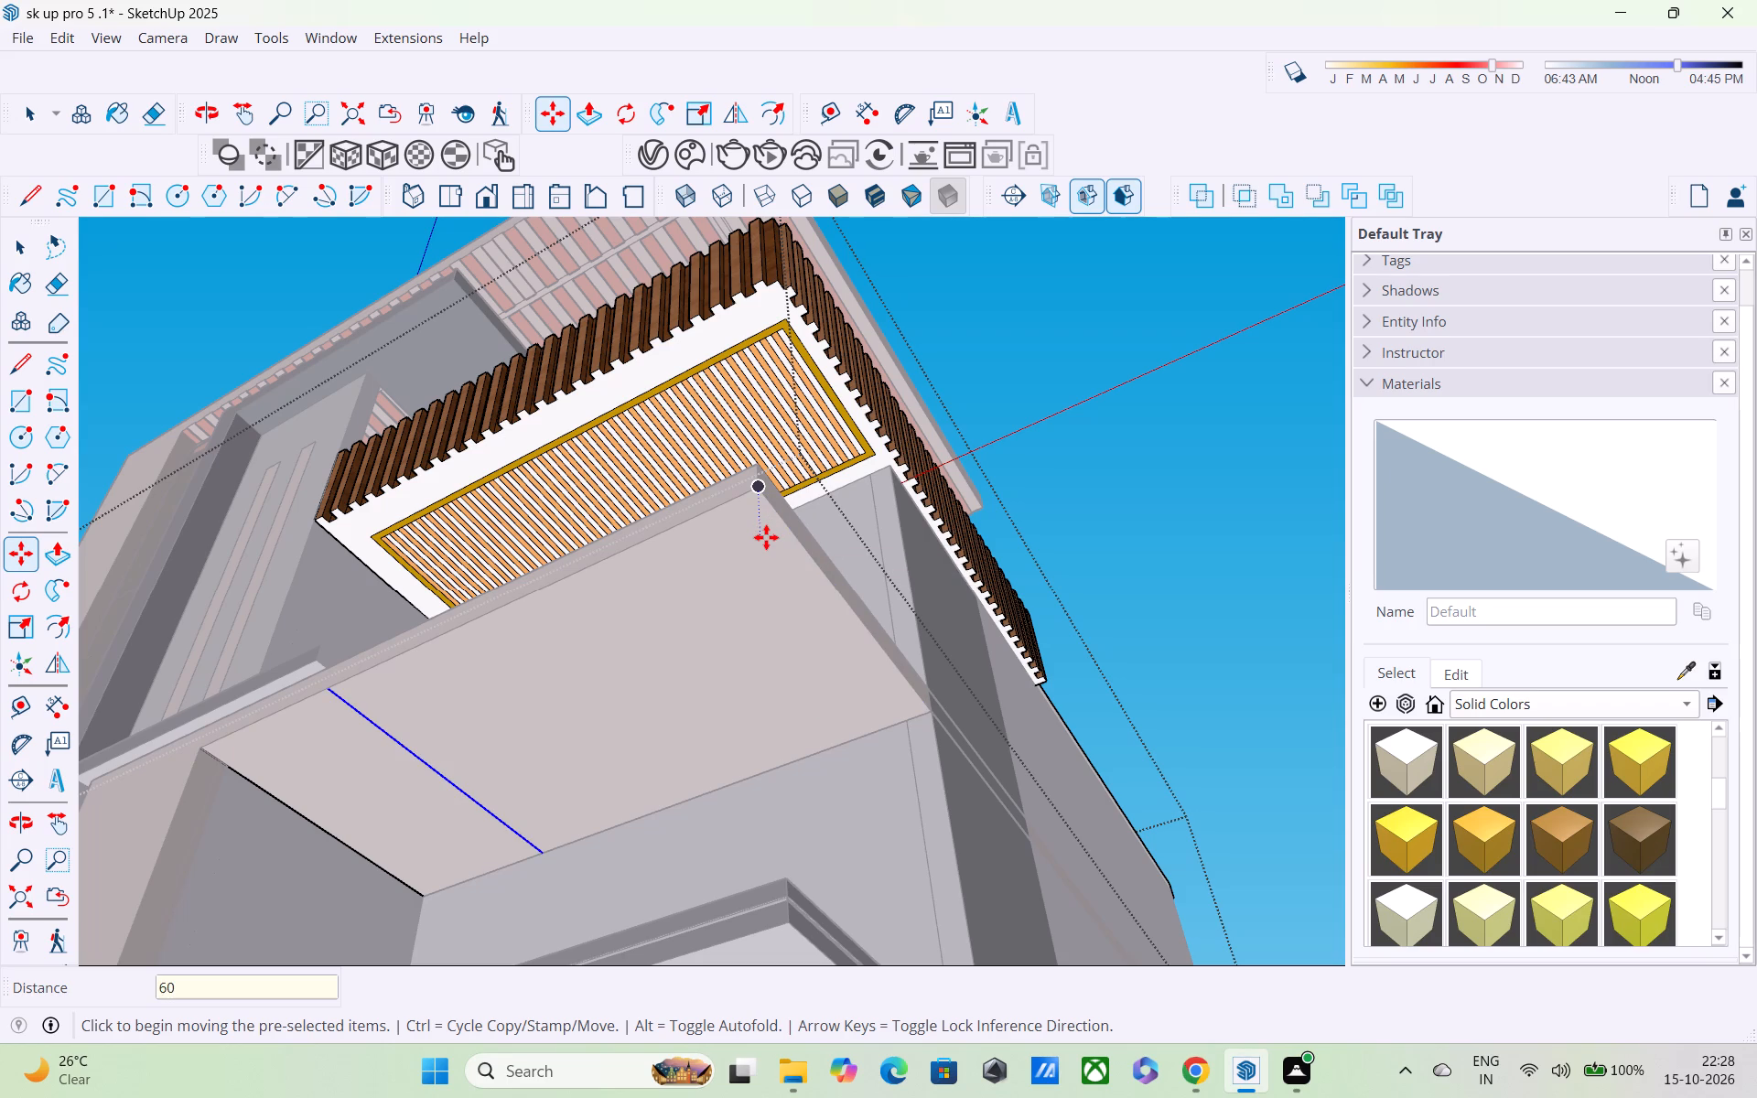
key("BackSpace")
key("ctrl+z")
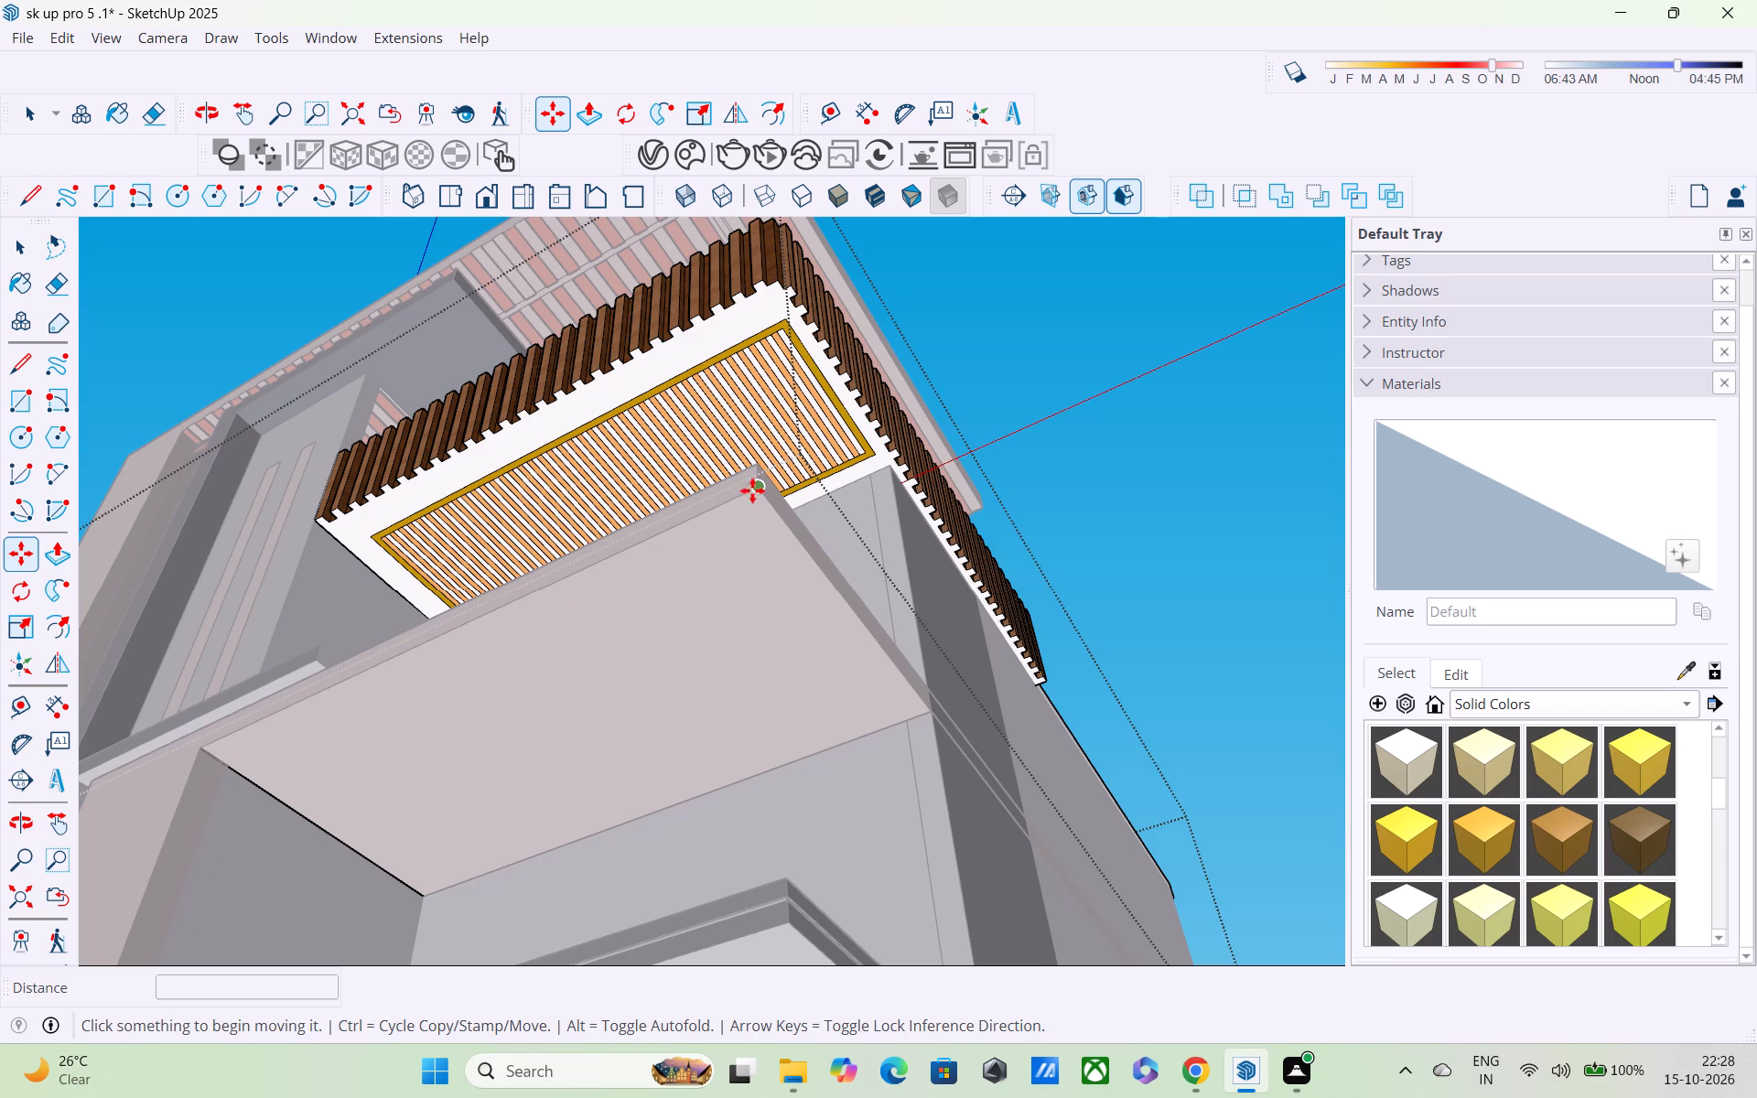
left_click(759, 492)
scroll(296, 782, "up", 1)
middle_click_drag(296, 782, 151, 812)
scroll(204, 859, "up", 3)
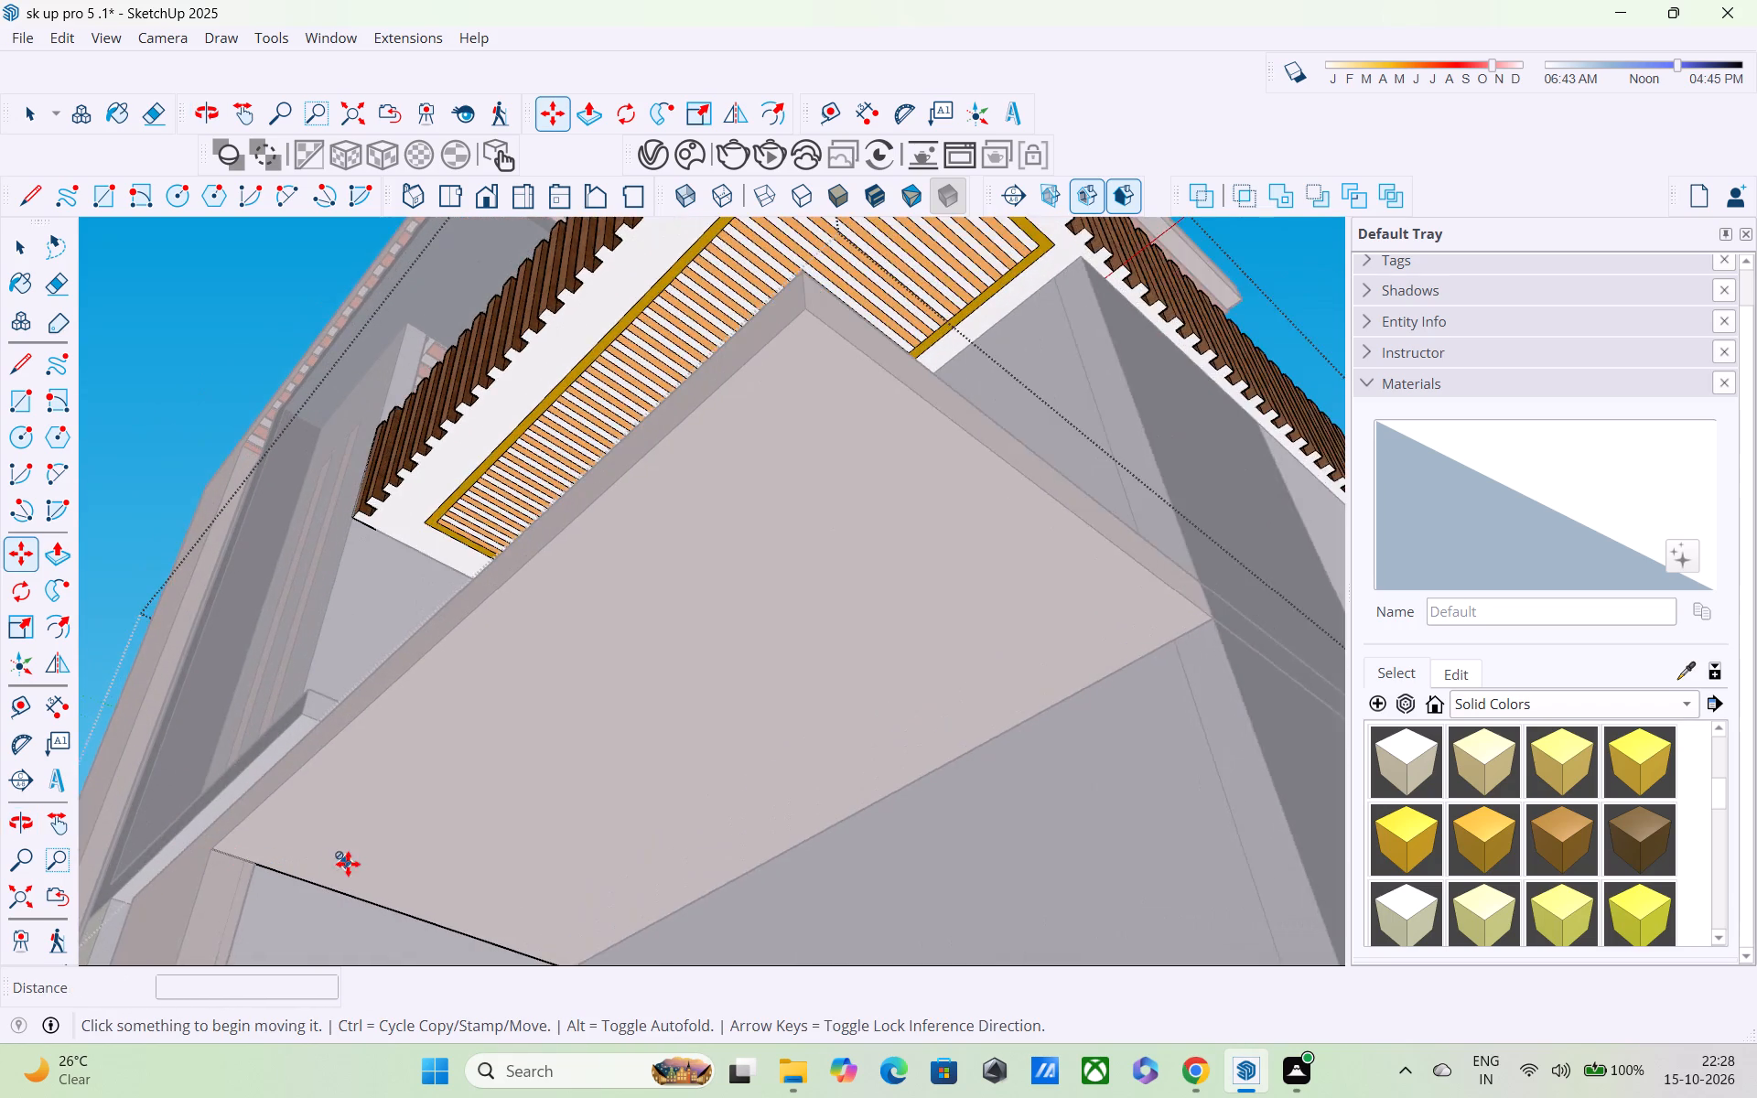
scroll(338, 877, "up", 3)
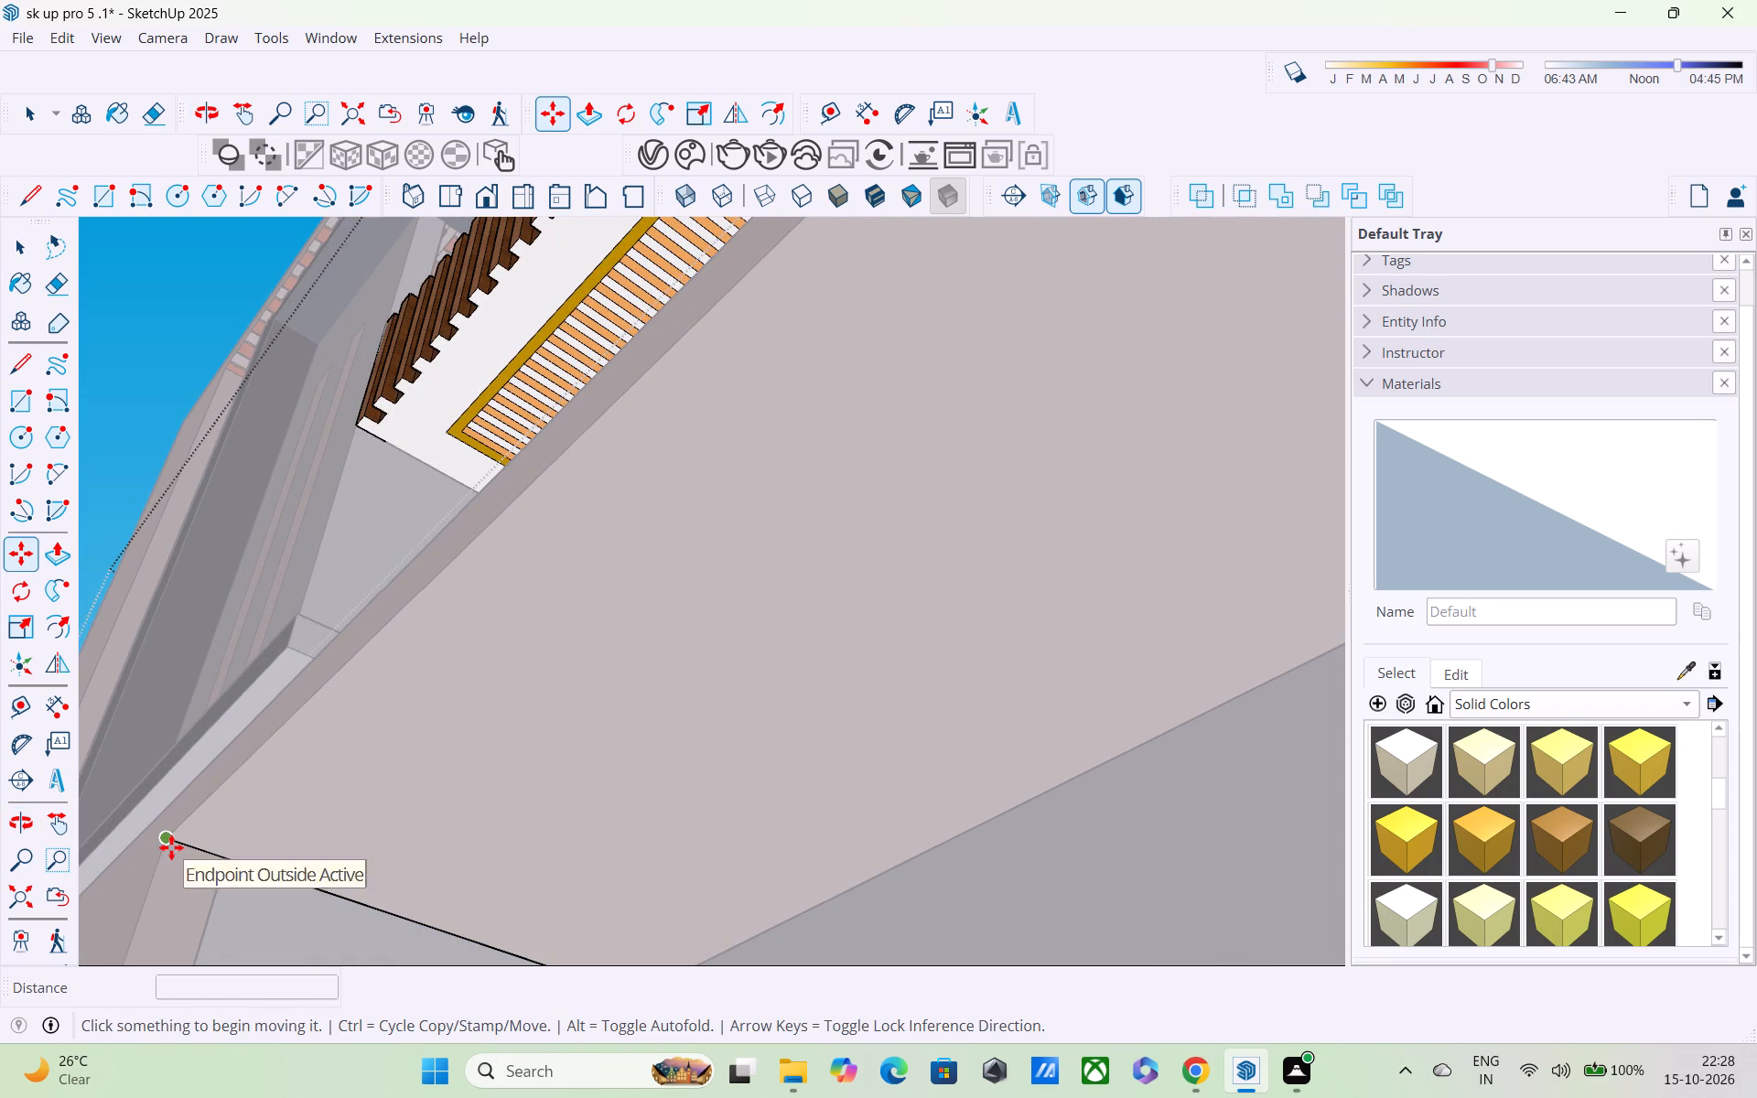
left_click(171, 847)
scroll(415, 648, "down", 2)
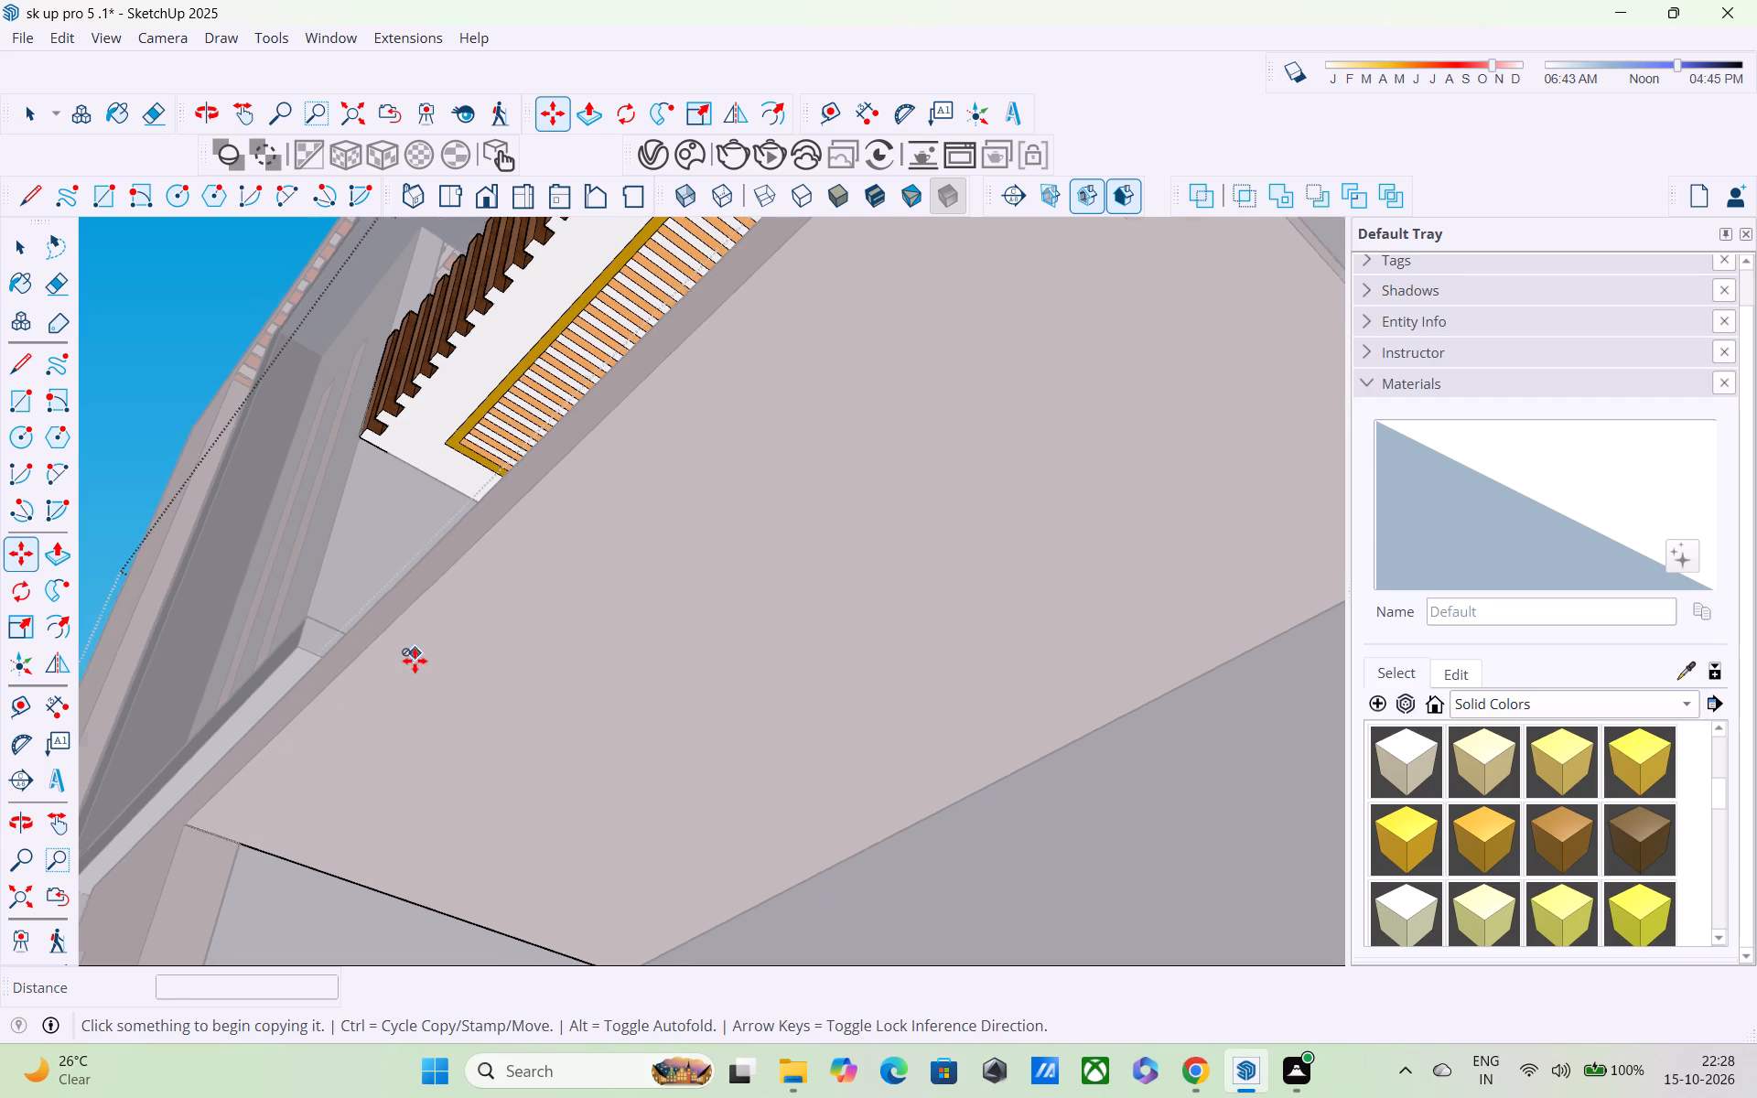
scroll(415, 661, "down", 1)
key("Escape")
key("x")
Copy the inner-end line about 18' 5 3/4" to the lower ceiling's outer end and divide the span into 60 equal spaces.
key("space")
left_click(333, 838)
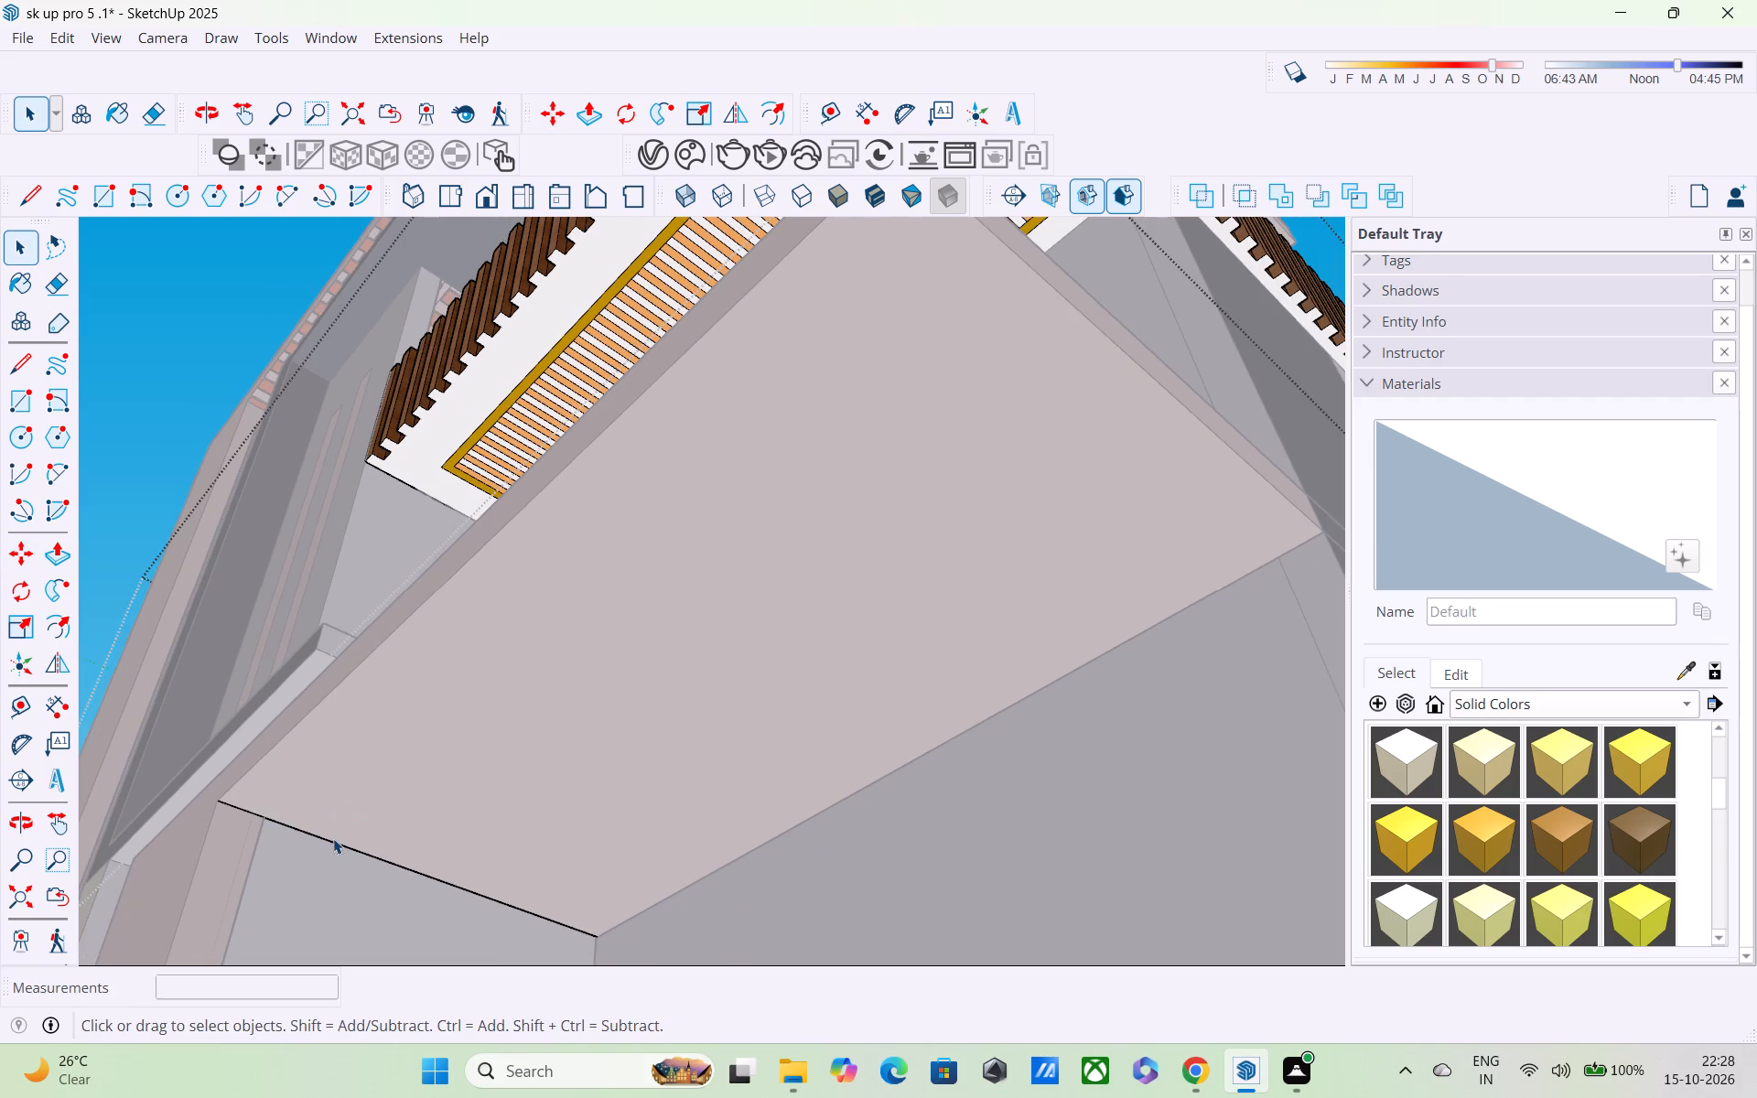
left_click(331, 847)
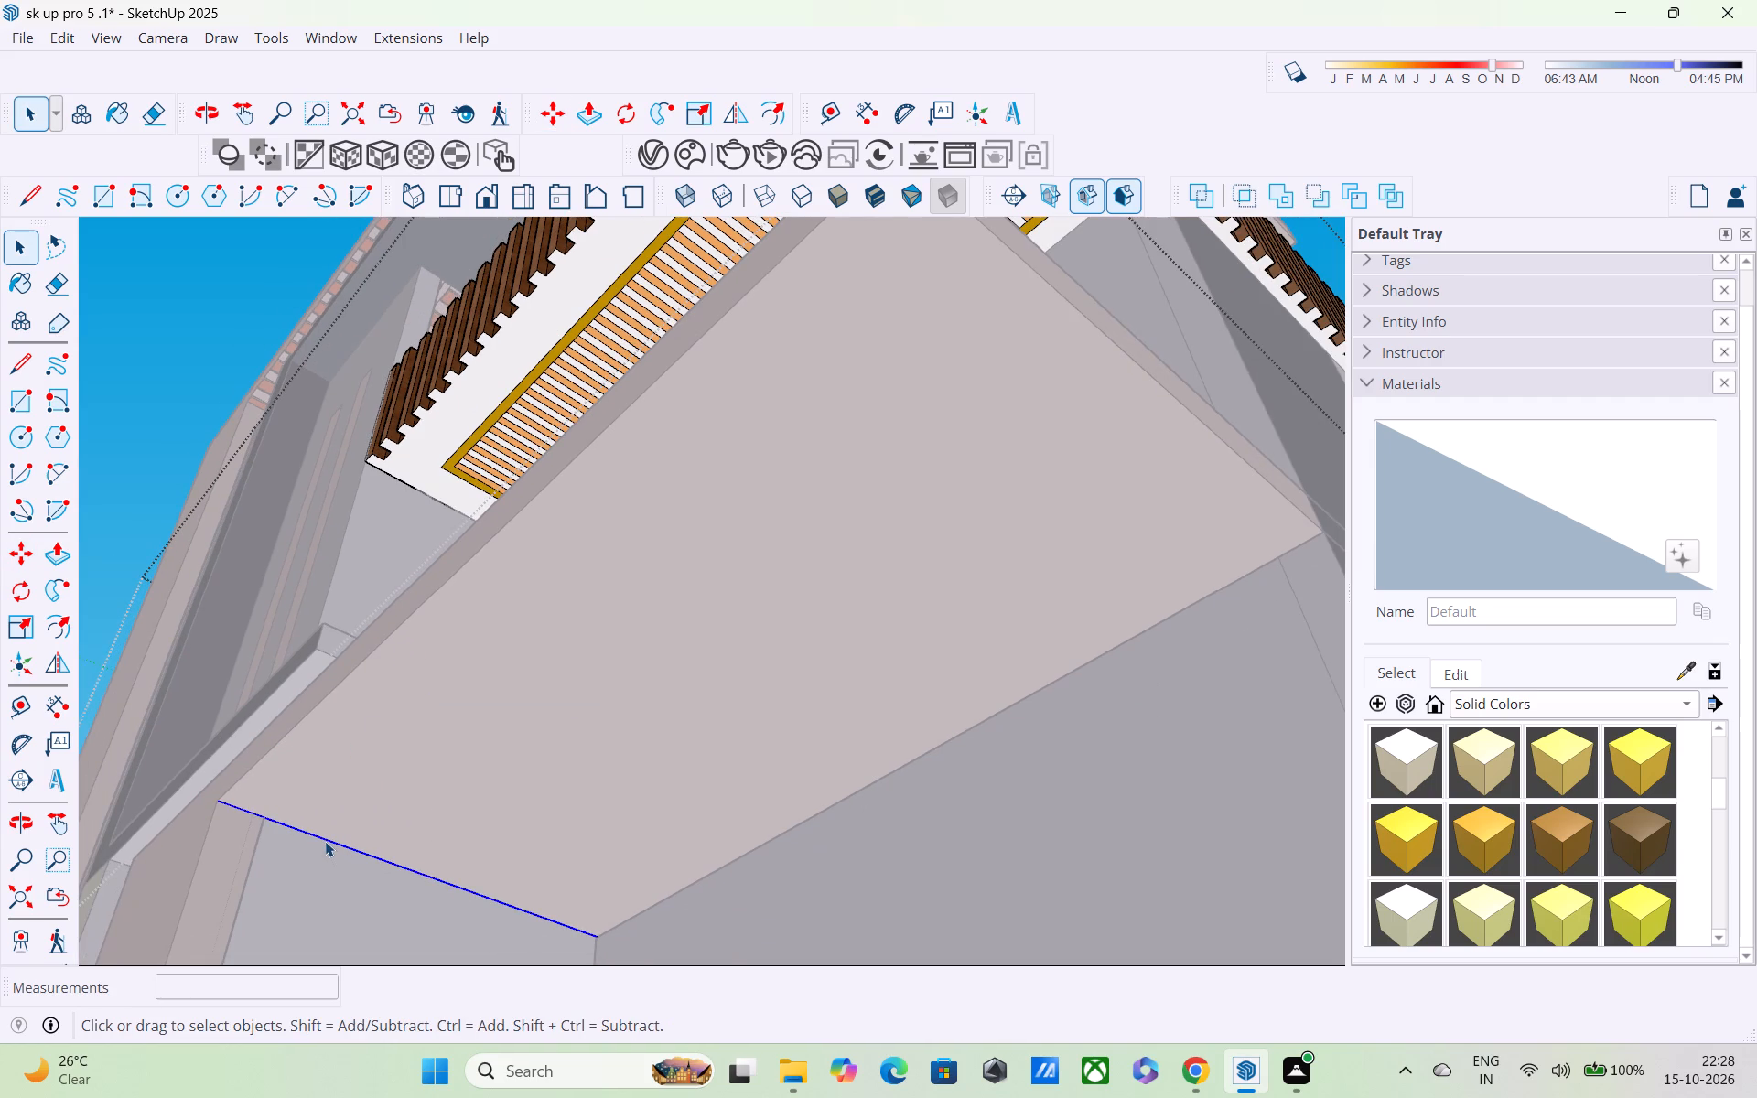
key("m")
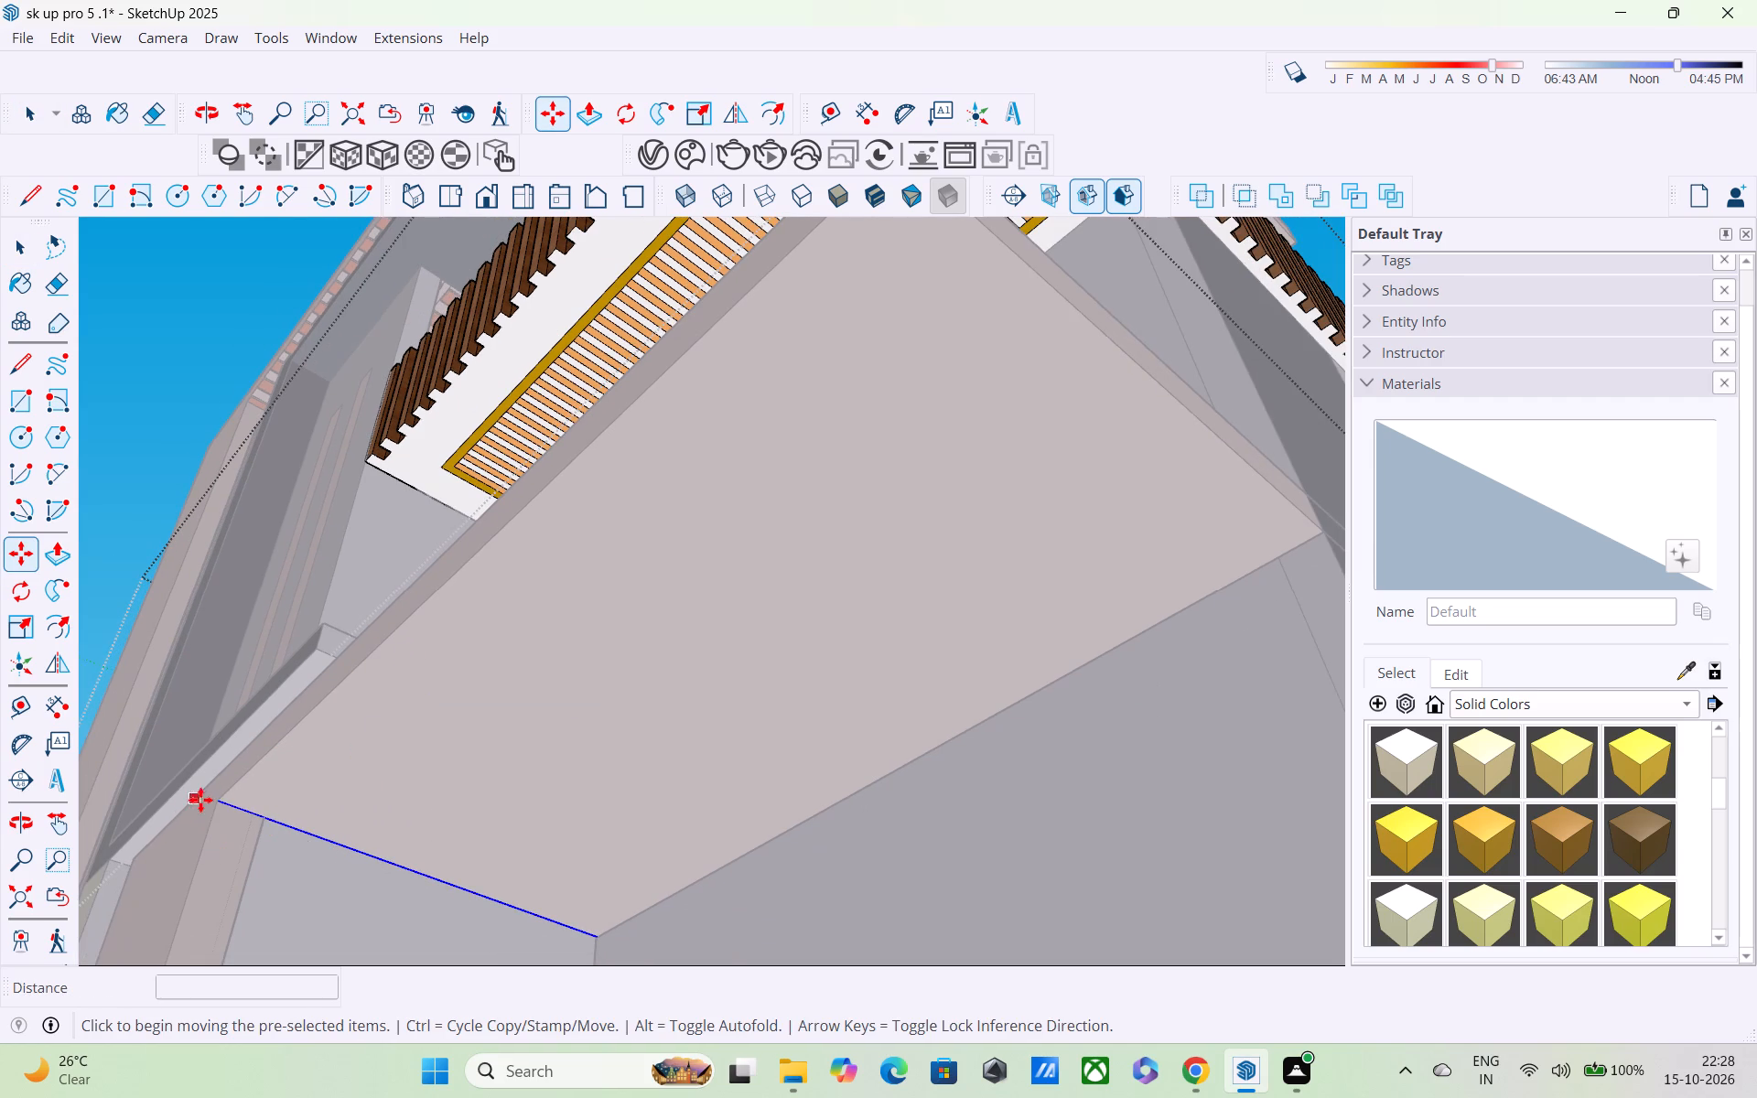
left_click(219, 800)
scroll(222, 802, "down", 1)
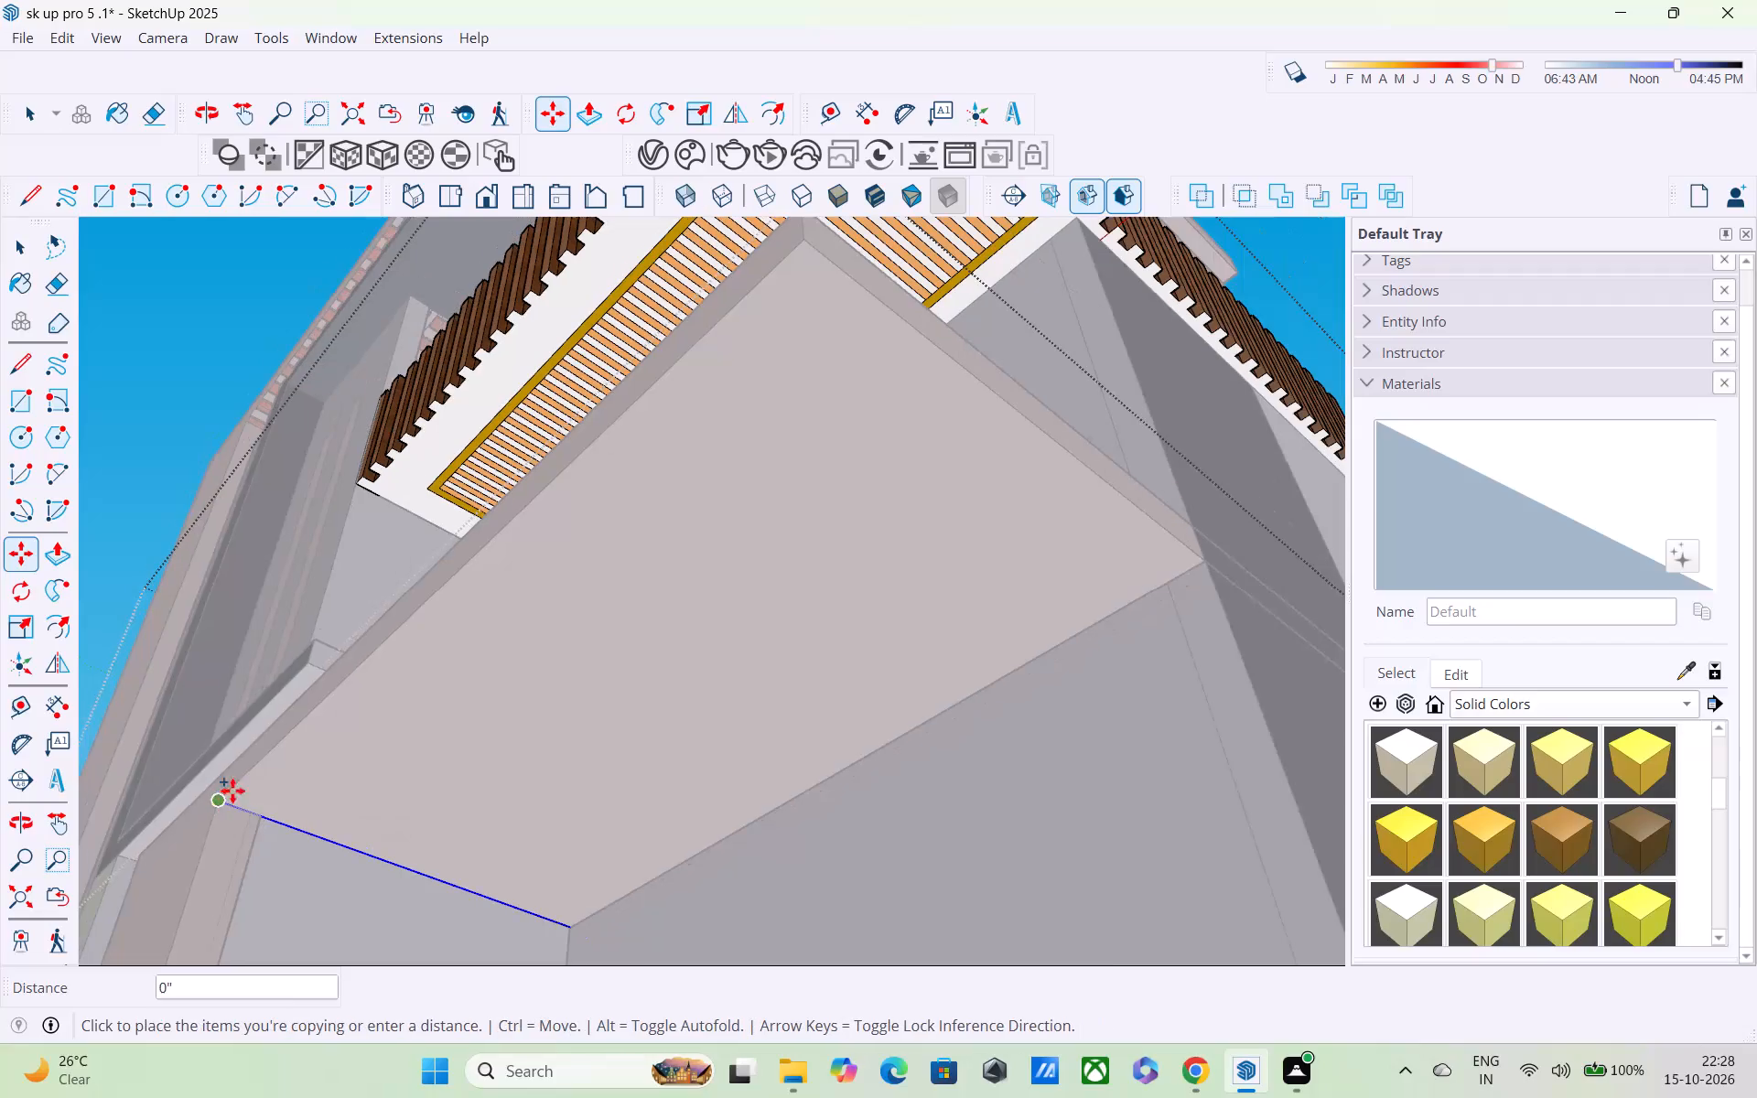
left_click(805, 247)
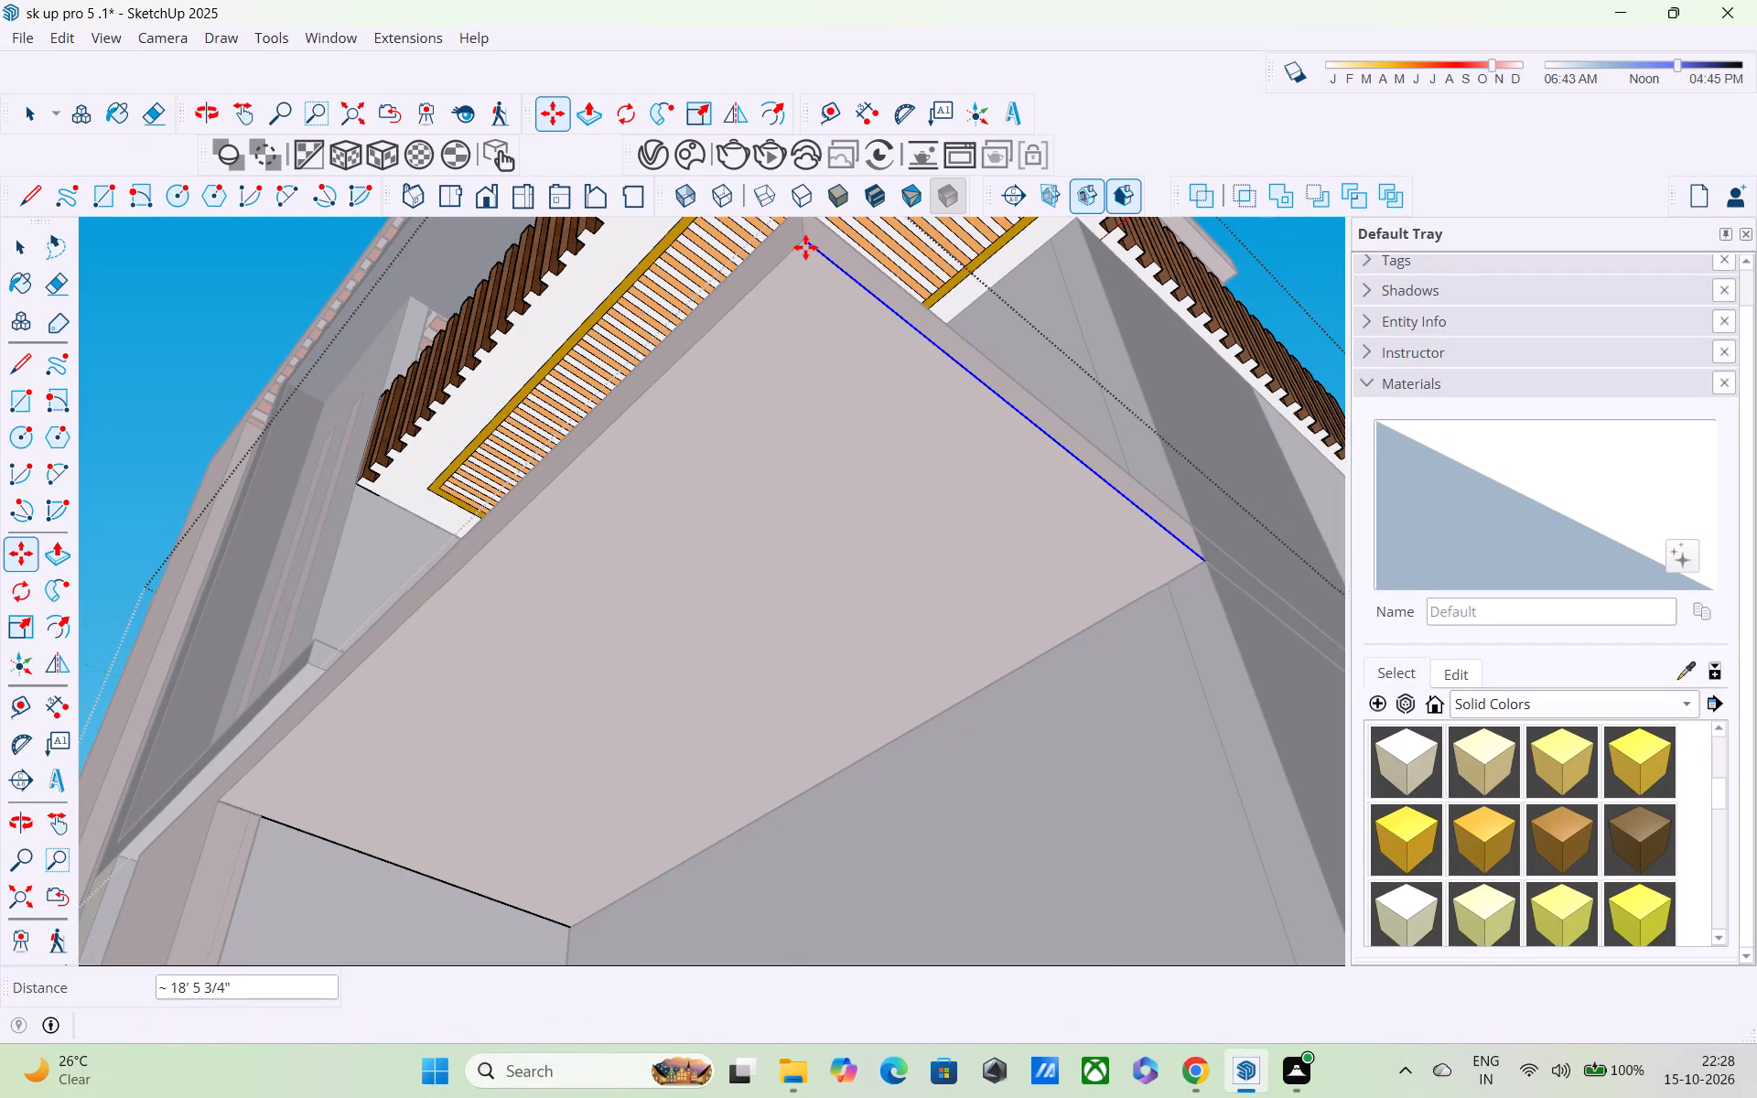
type("/6")
key("0")
key("Return")
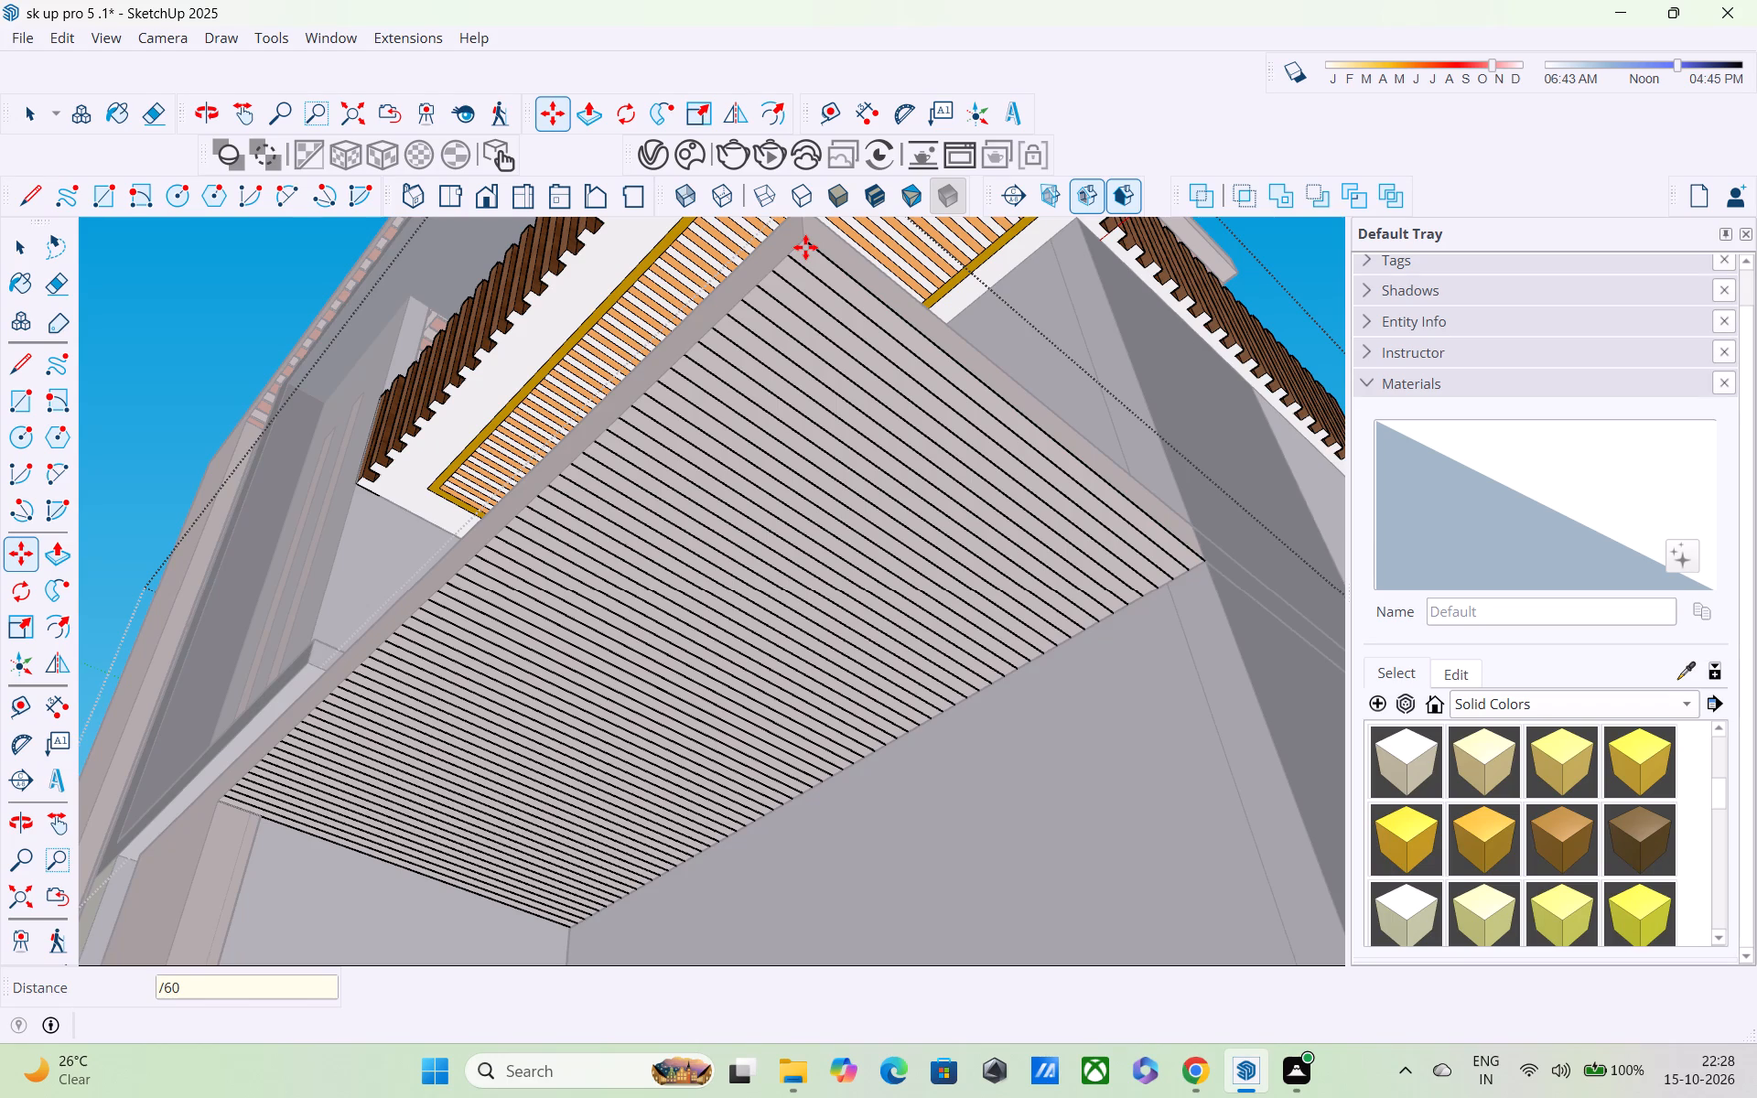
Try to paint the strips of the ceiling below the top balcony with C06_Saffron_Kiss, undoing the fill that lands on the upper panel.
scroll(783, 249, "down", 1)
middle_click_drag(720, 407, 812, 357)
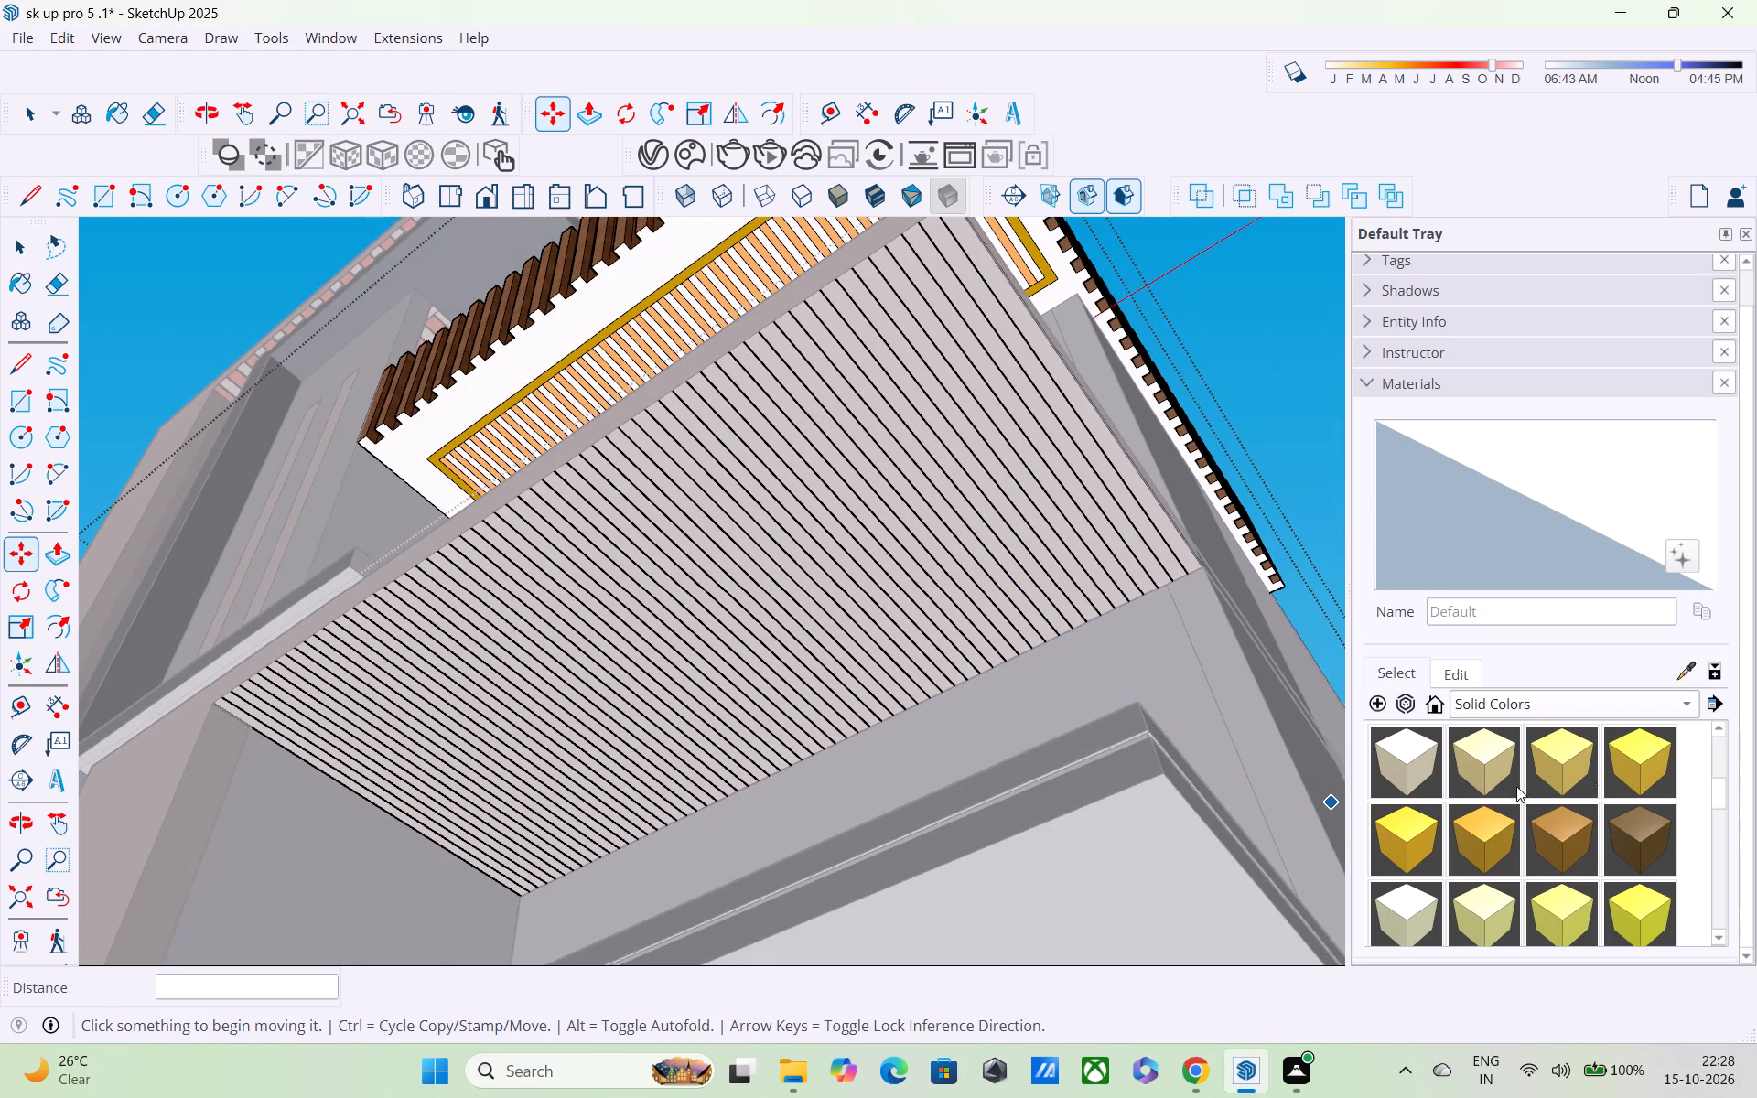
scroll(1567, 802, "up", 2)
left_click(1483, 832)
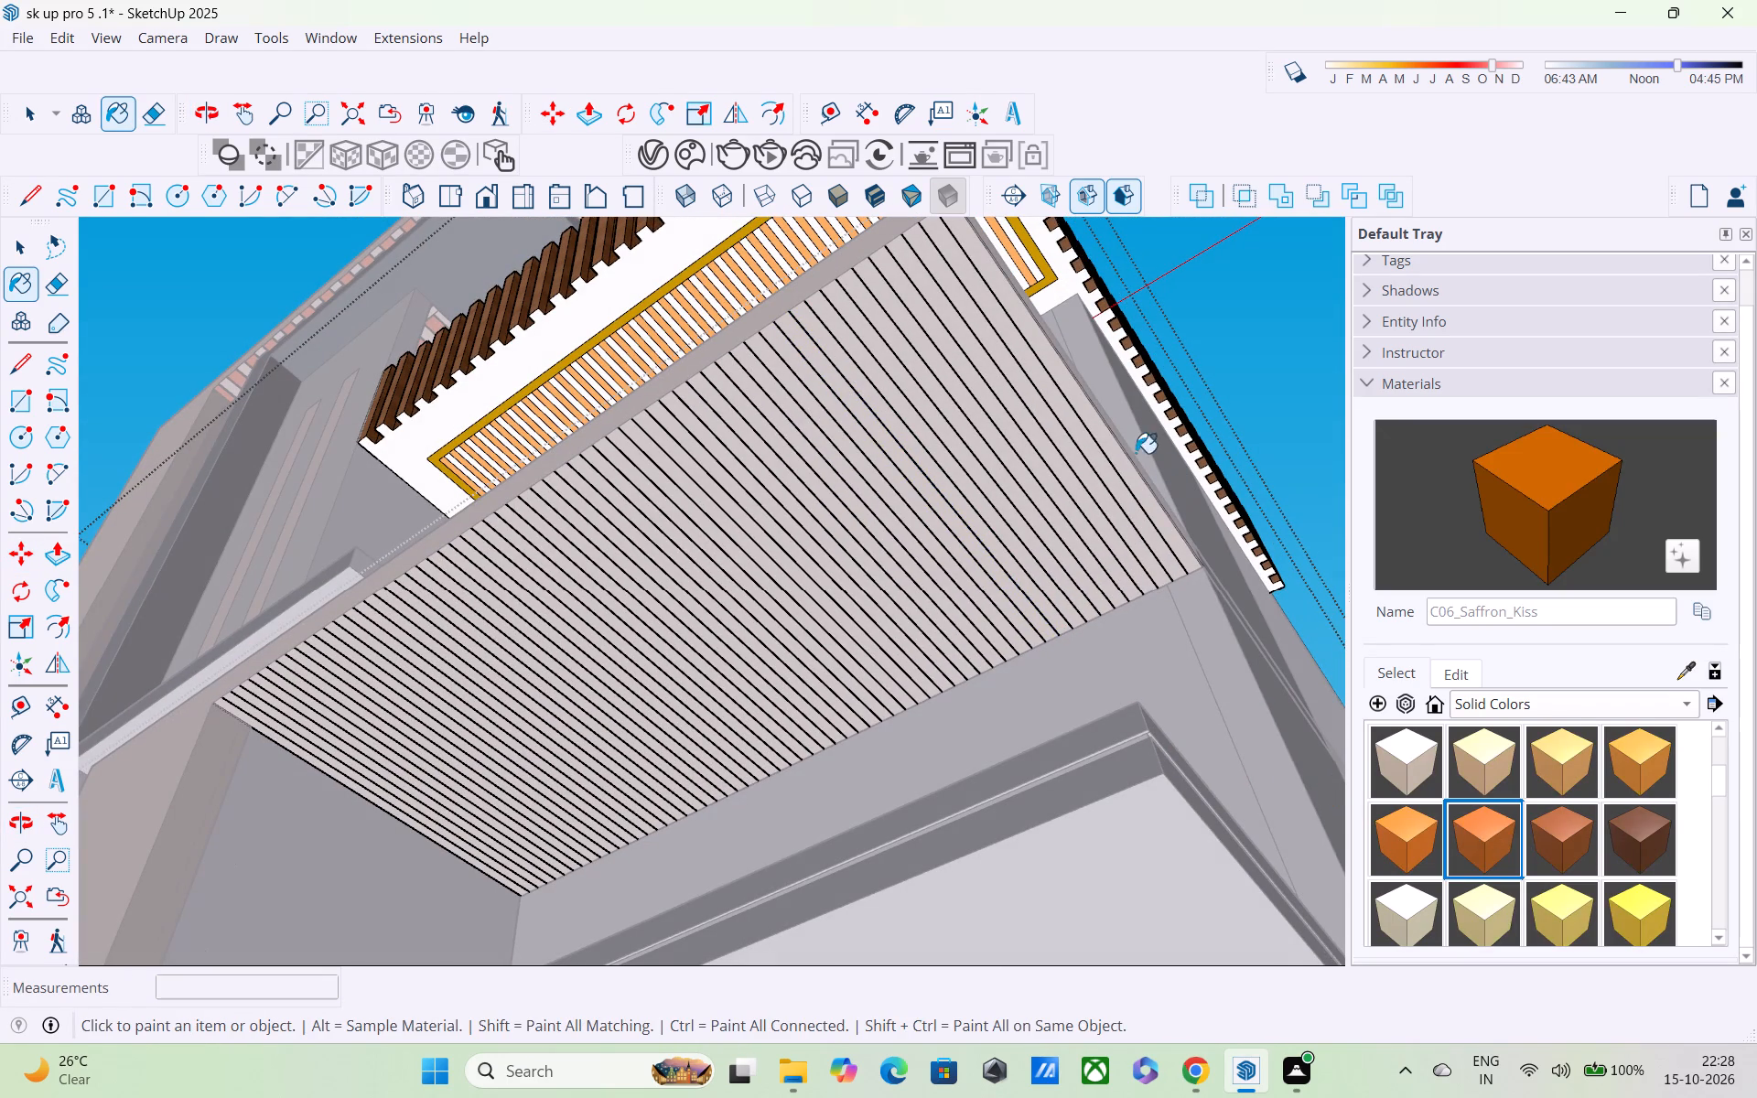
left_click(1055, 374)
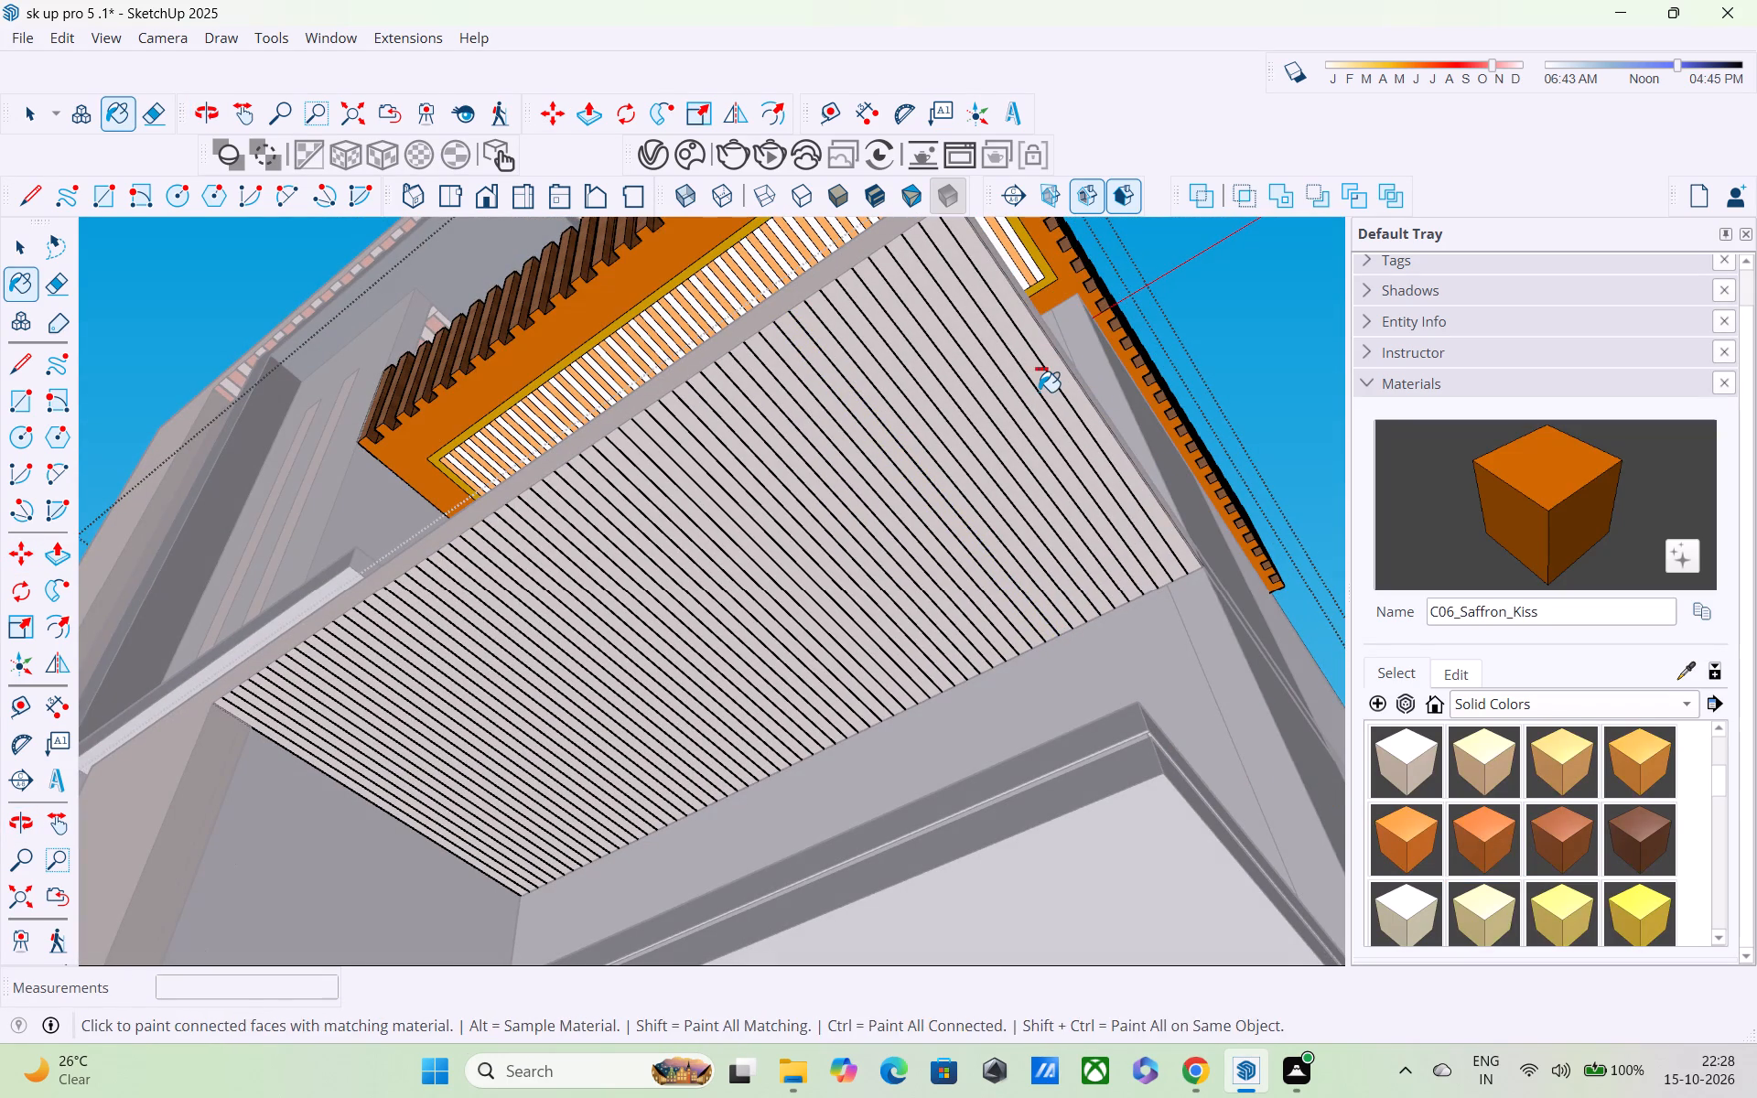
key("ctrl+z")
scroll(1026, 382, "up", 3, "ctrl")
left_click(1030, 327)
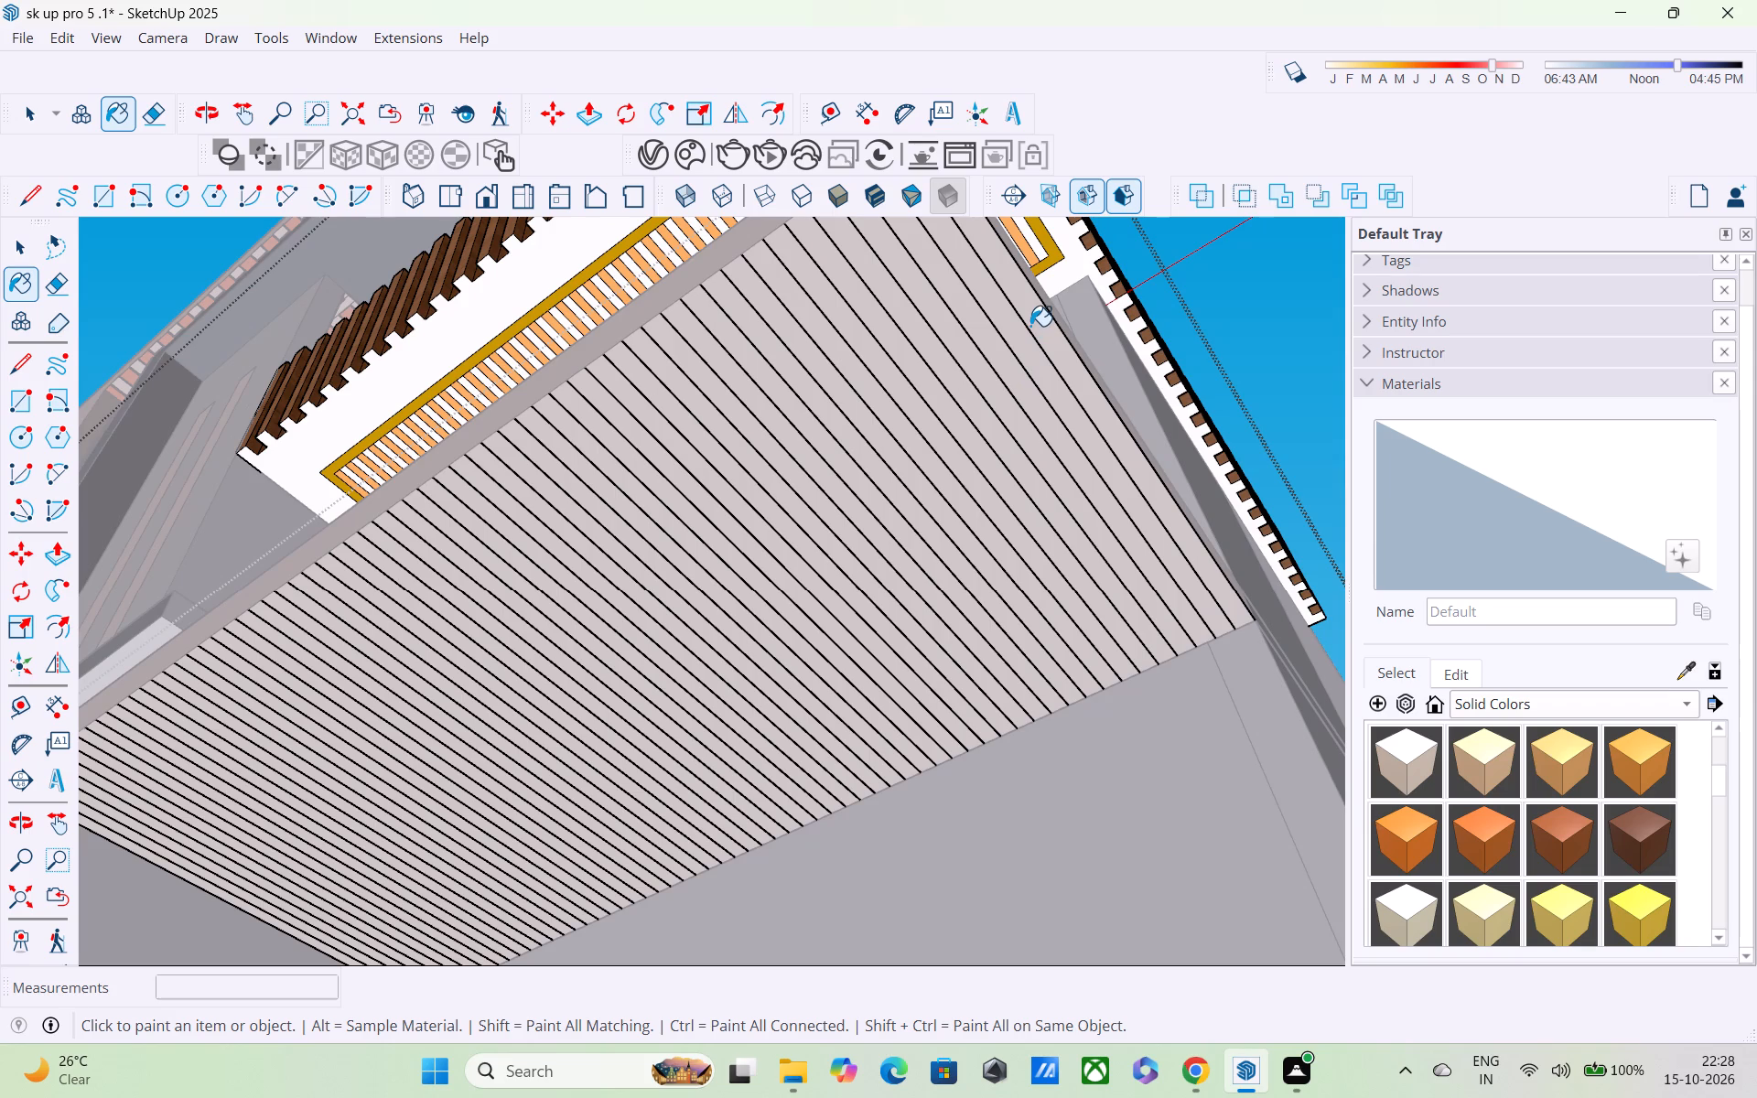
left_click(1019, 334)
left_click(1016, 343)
Undo the 60-space line array and the inner-end line on the lower ceiling.
key("space")
key("ctrl+z")
scroll(792, 444, "down", 1)
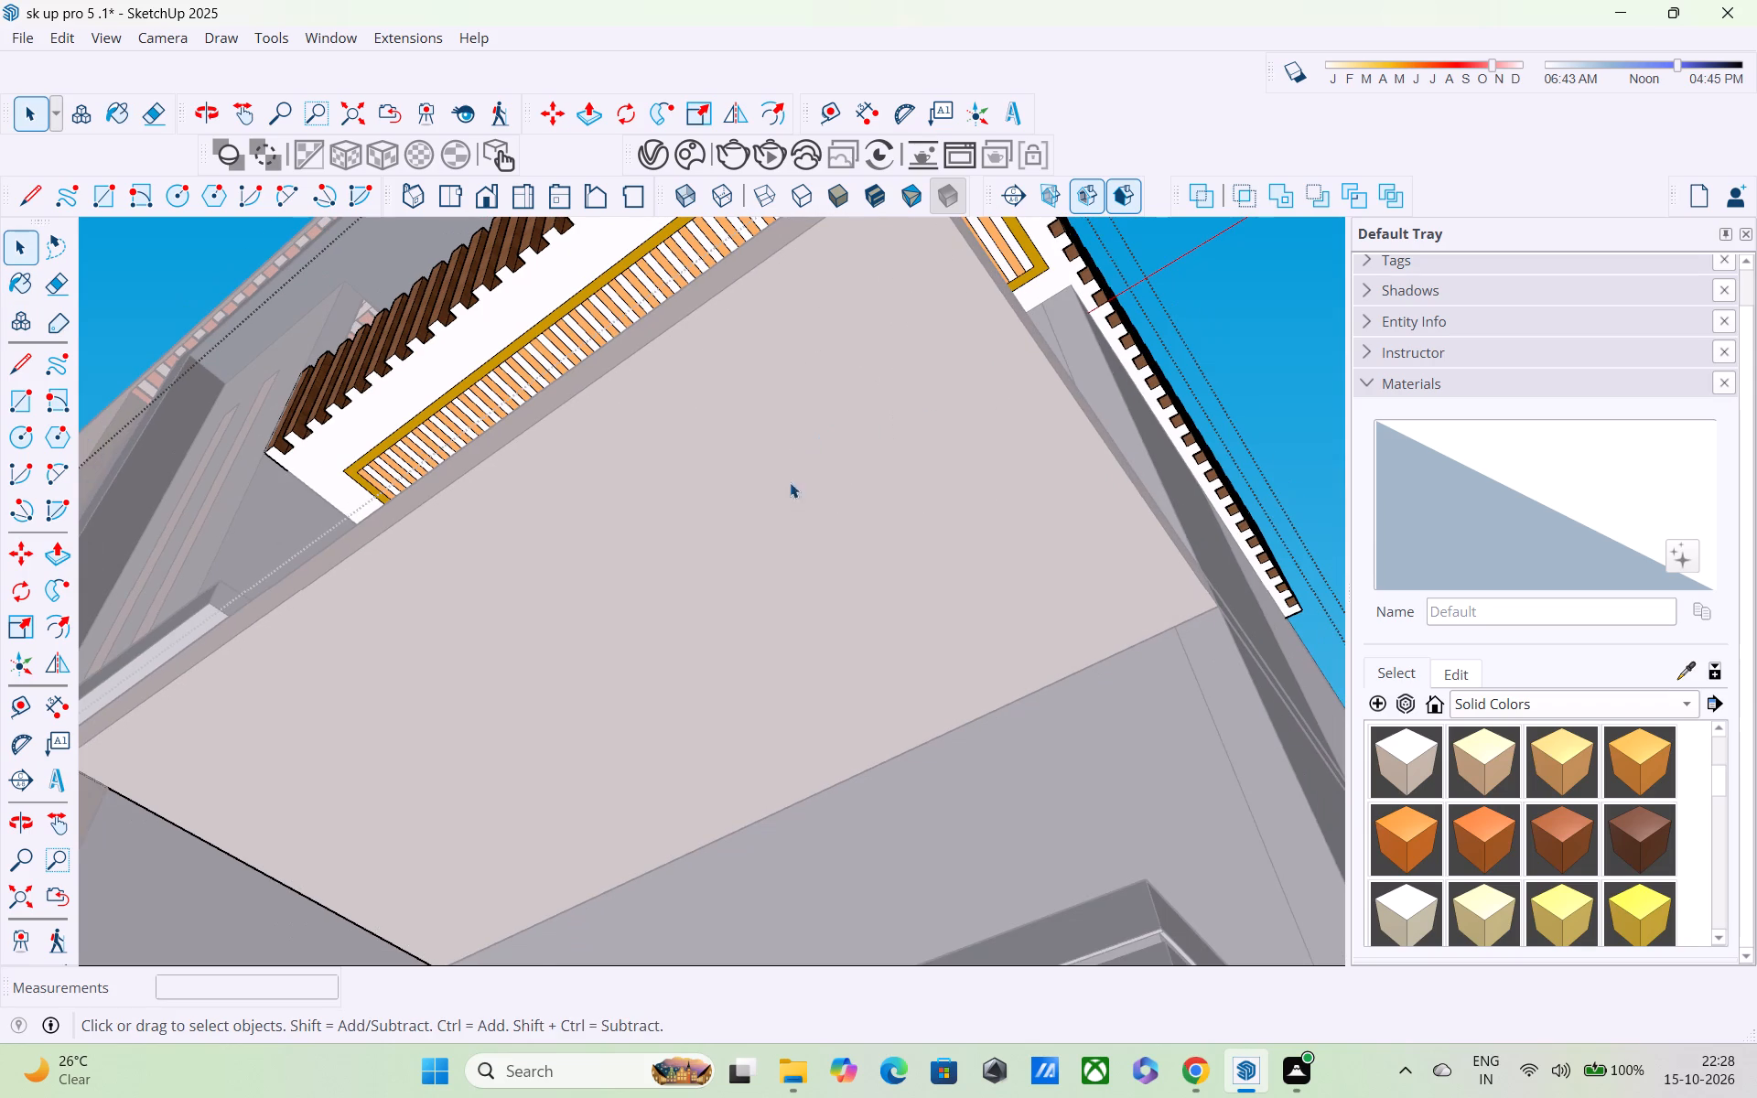
key("space")
key("ctrl+z")
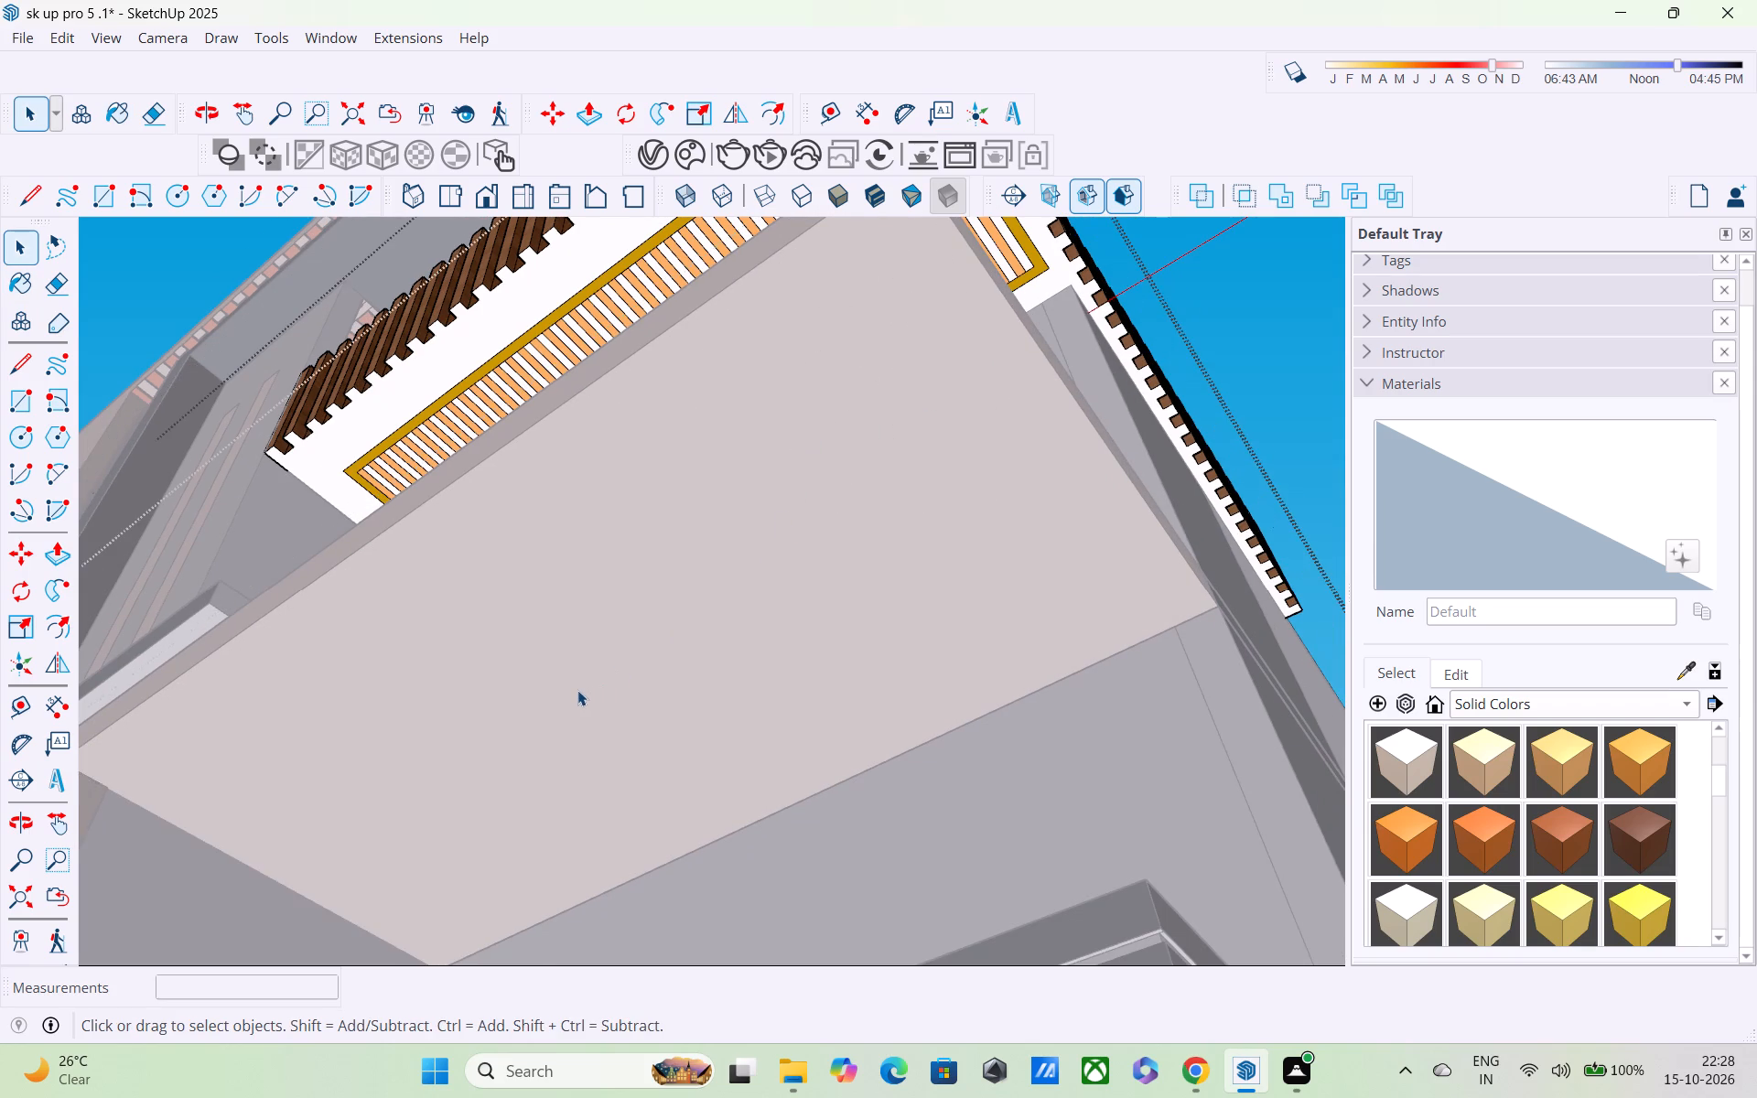
Open the lower ceiling's group for editing and draw a line about 8' 6 5/16" along its inner end, from front corner to back wall.
scroll(577, 690, "down", 3)
key("space")
double_click(586, 639)
scroll(620, 620, "down", 2)
middle_click_drag(621, 619, 630, 554)
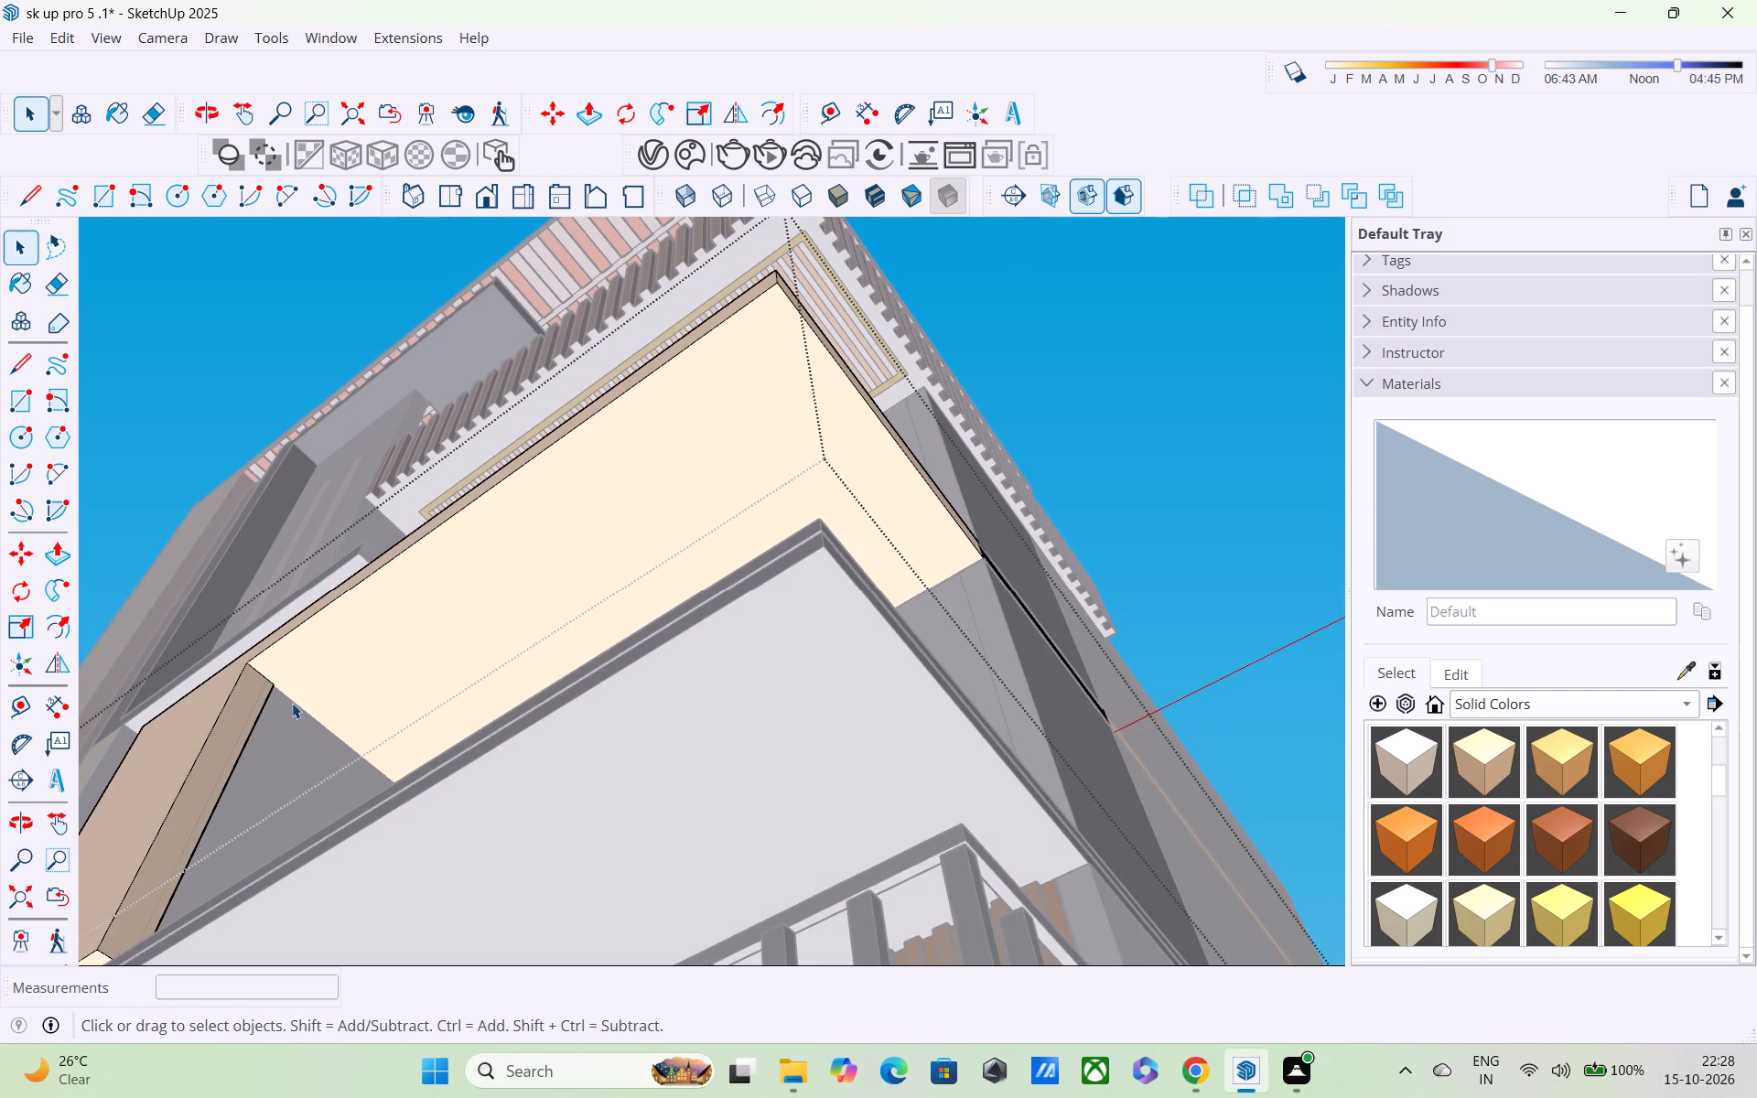
key("l")
scroll(252, 713, "up", 2)
left_click(281, 685)
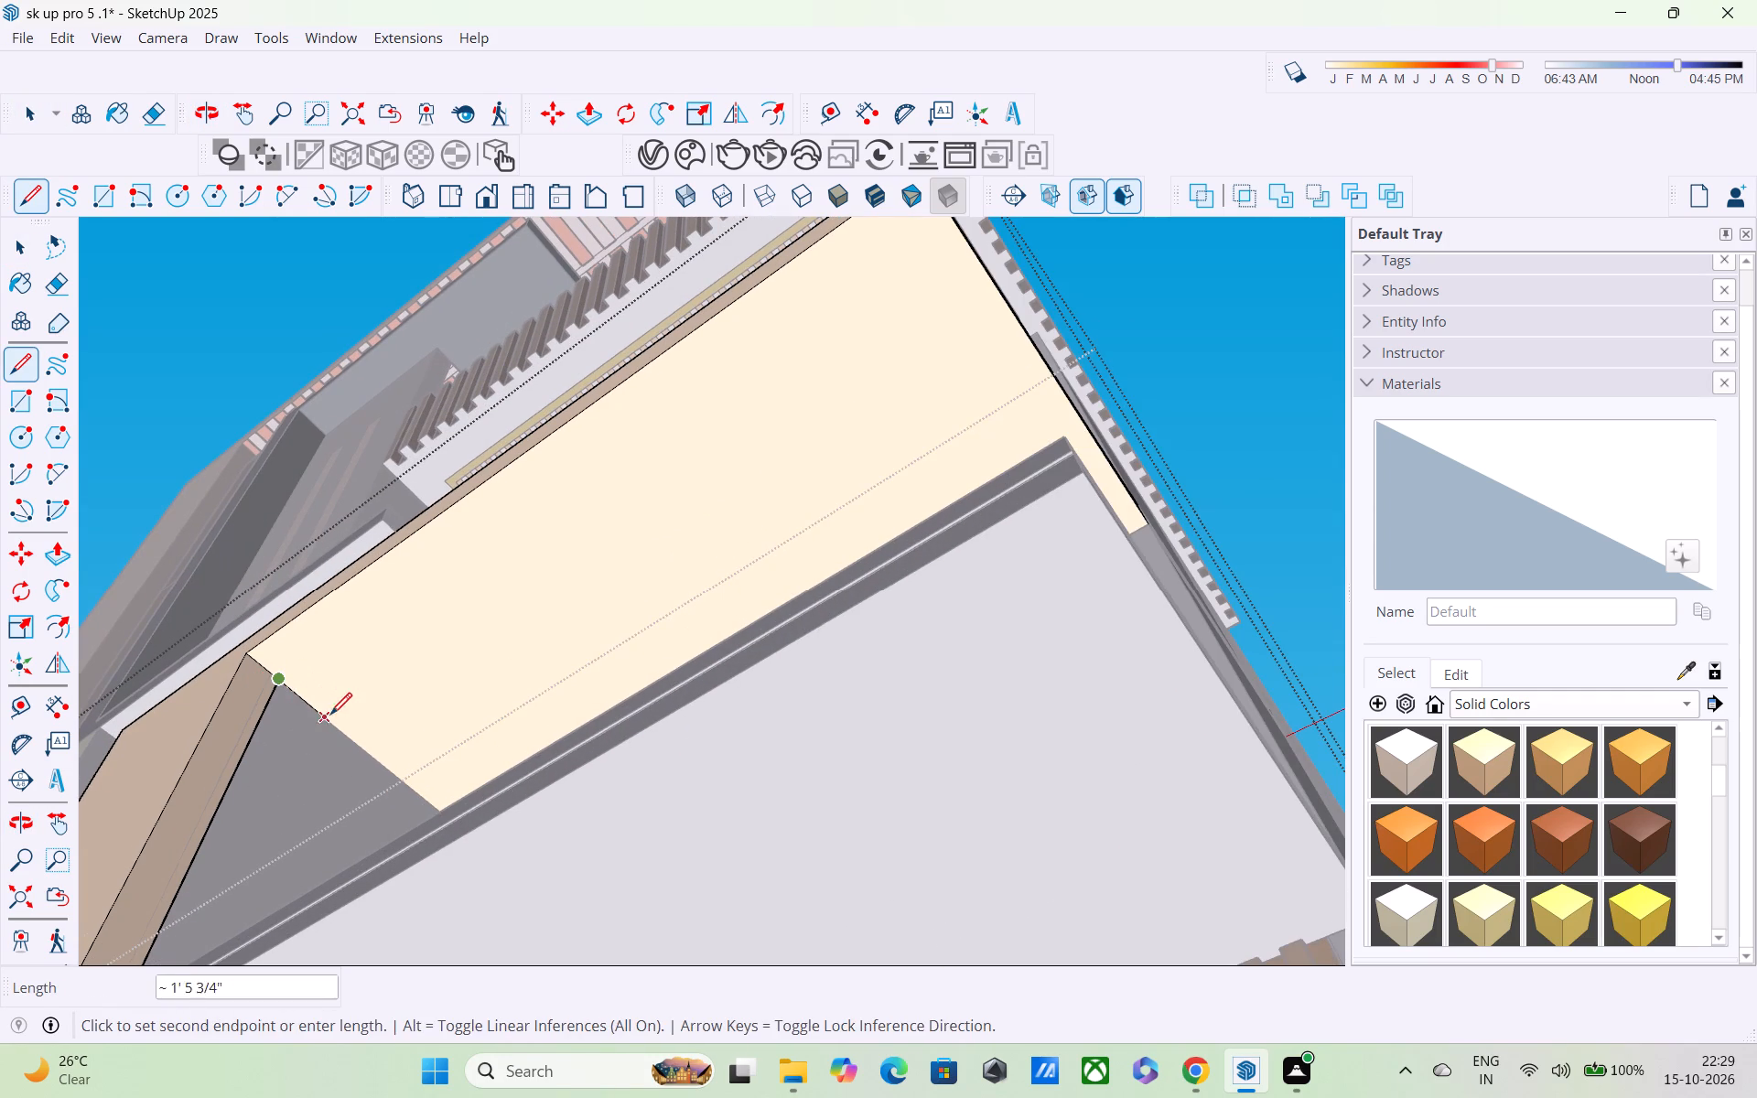
middle_click_drag(338, 723, 284, 731, "shift")
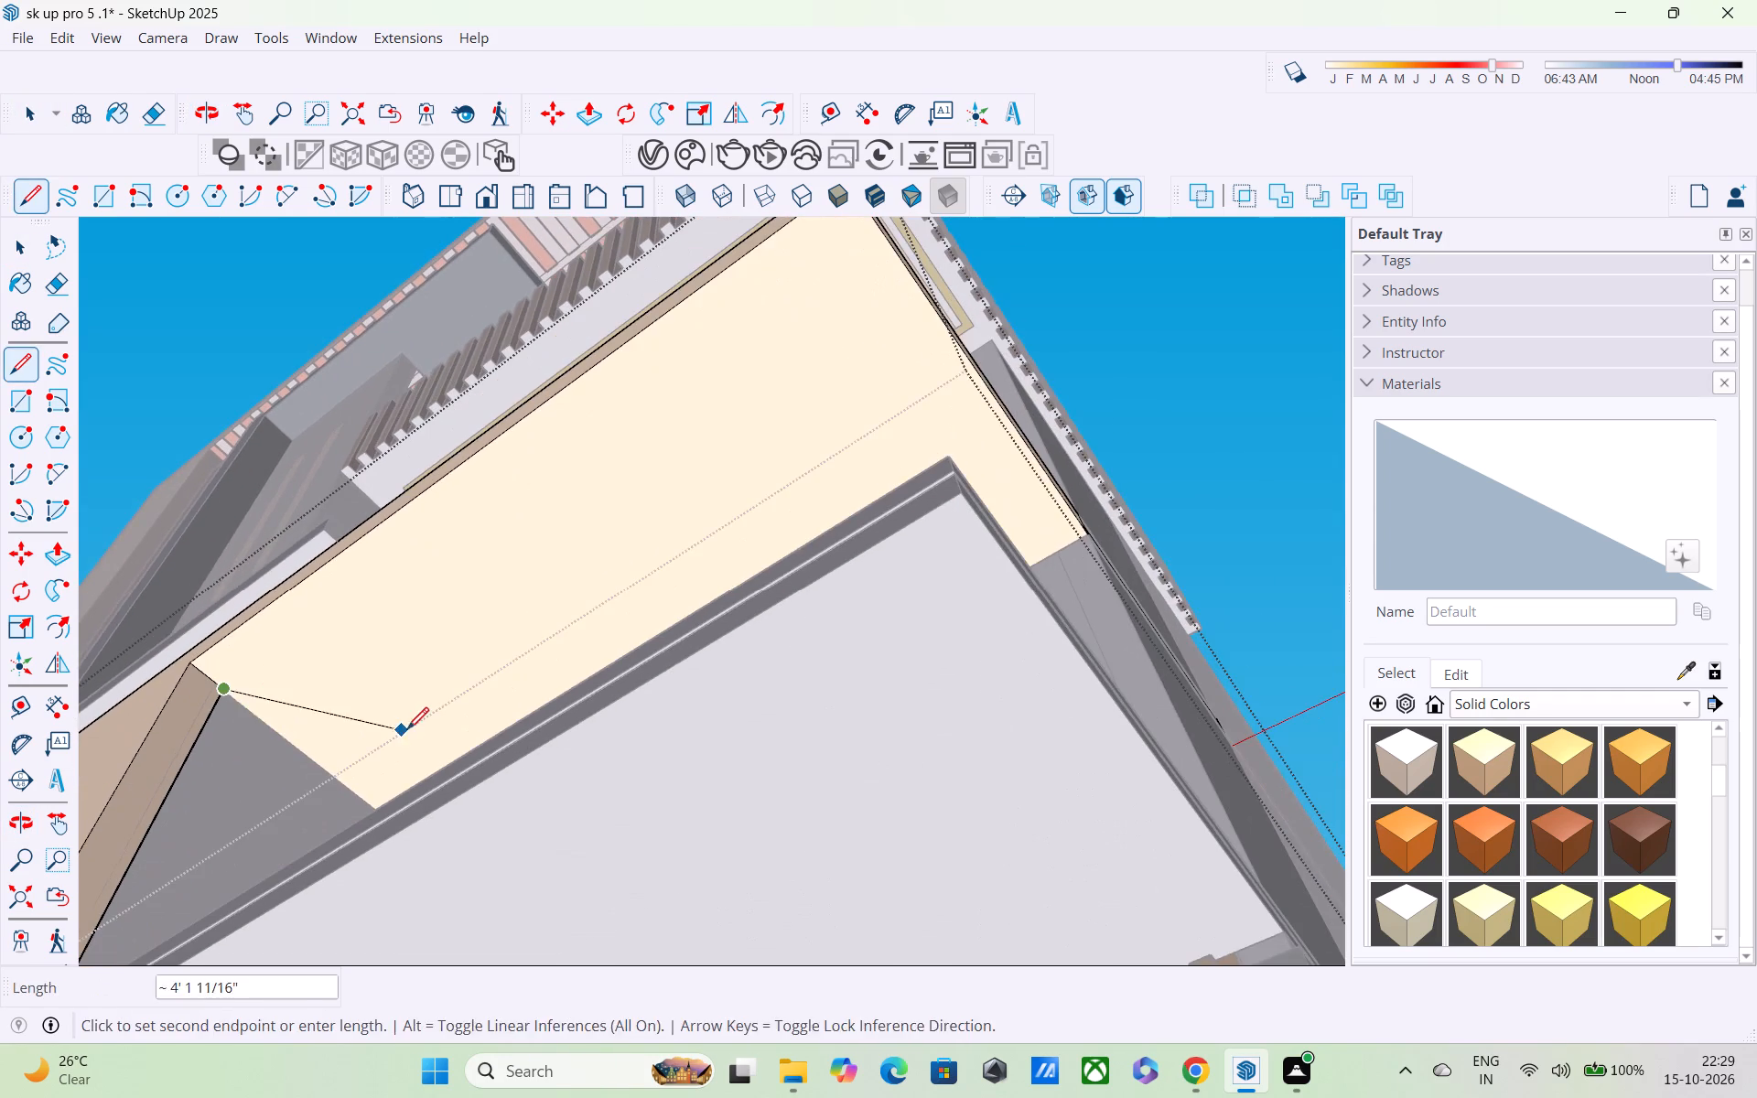
middle_click_drag(408, 730, 409, 952)
scroll(443, 951, "up", 3)
scroll(528, 928, "up", 3)
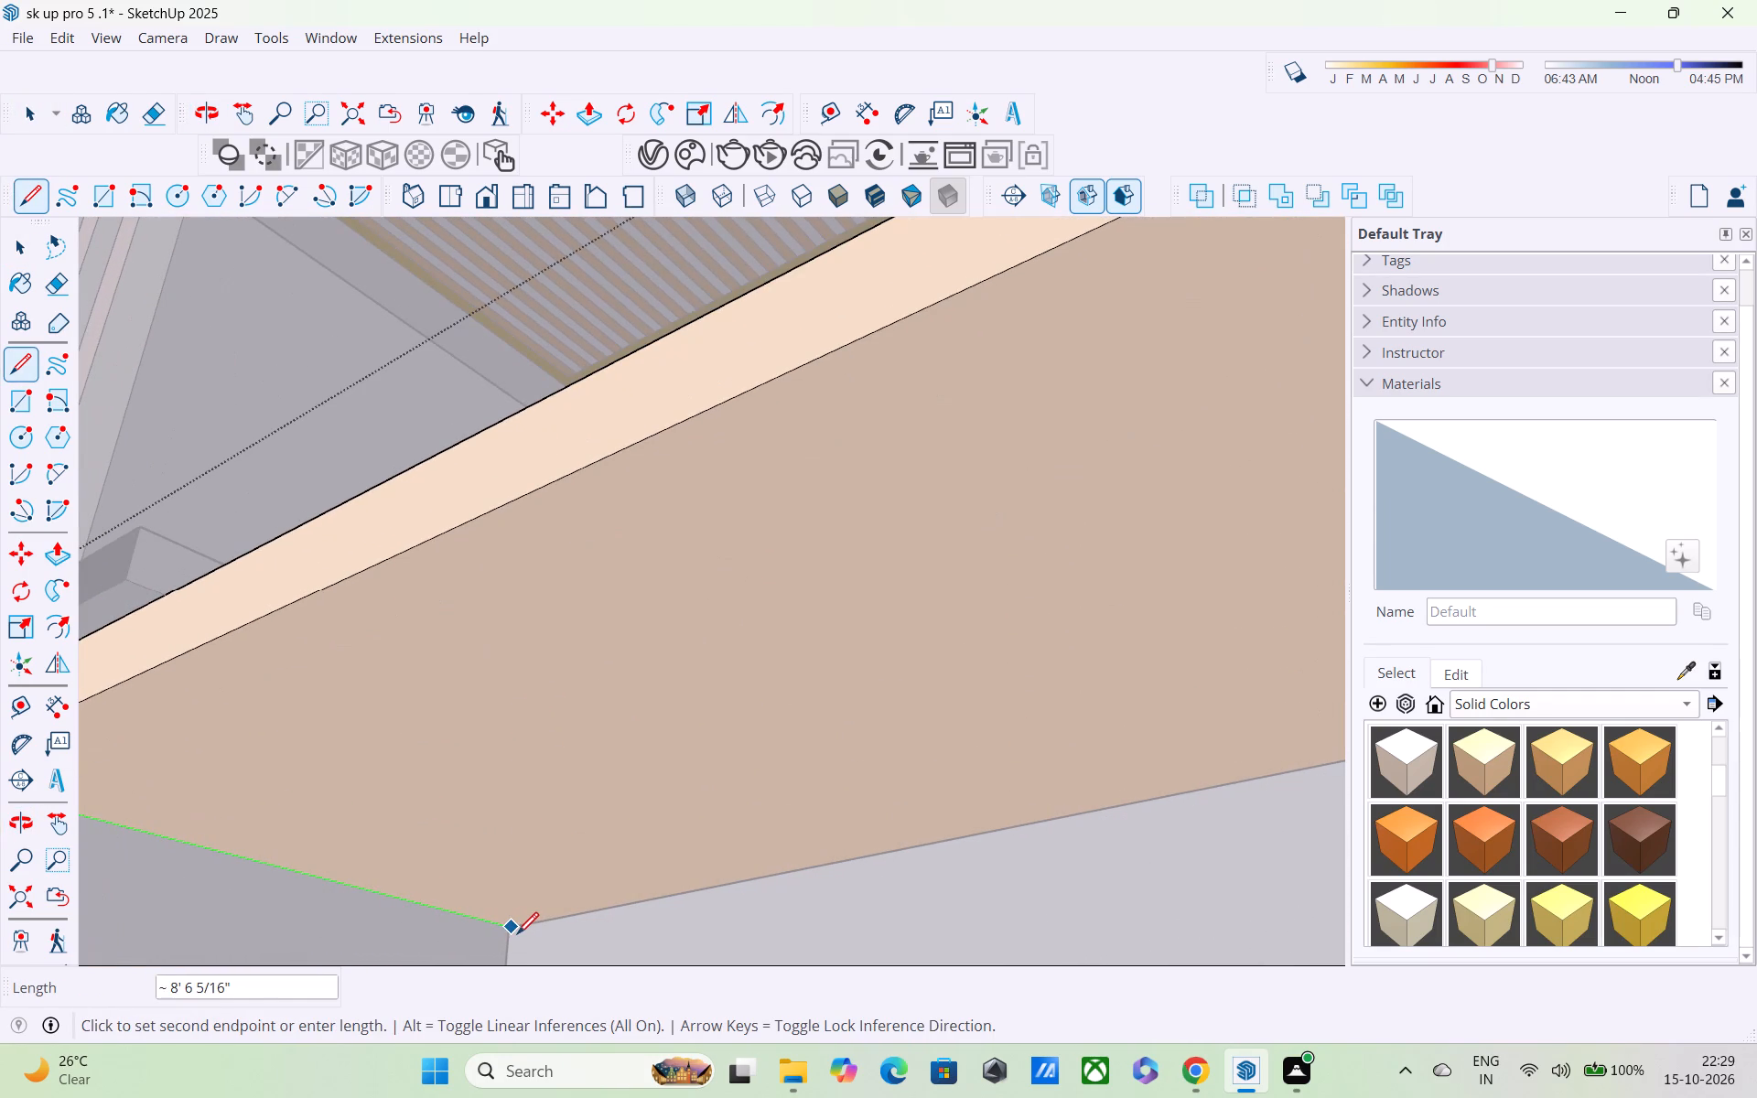
left_click(517, 936)
middle_click_drag(495, 920, 433, 717, "shift")
Copy the inner-end line along the back wall to the ceiling's outer end and divide the span into 60 equal spaces.
key("space")
key("m")
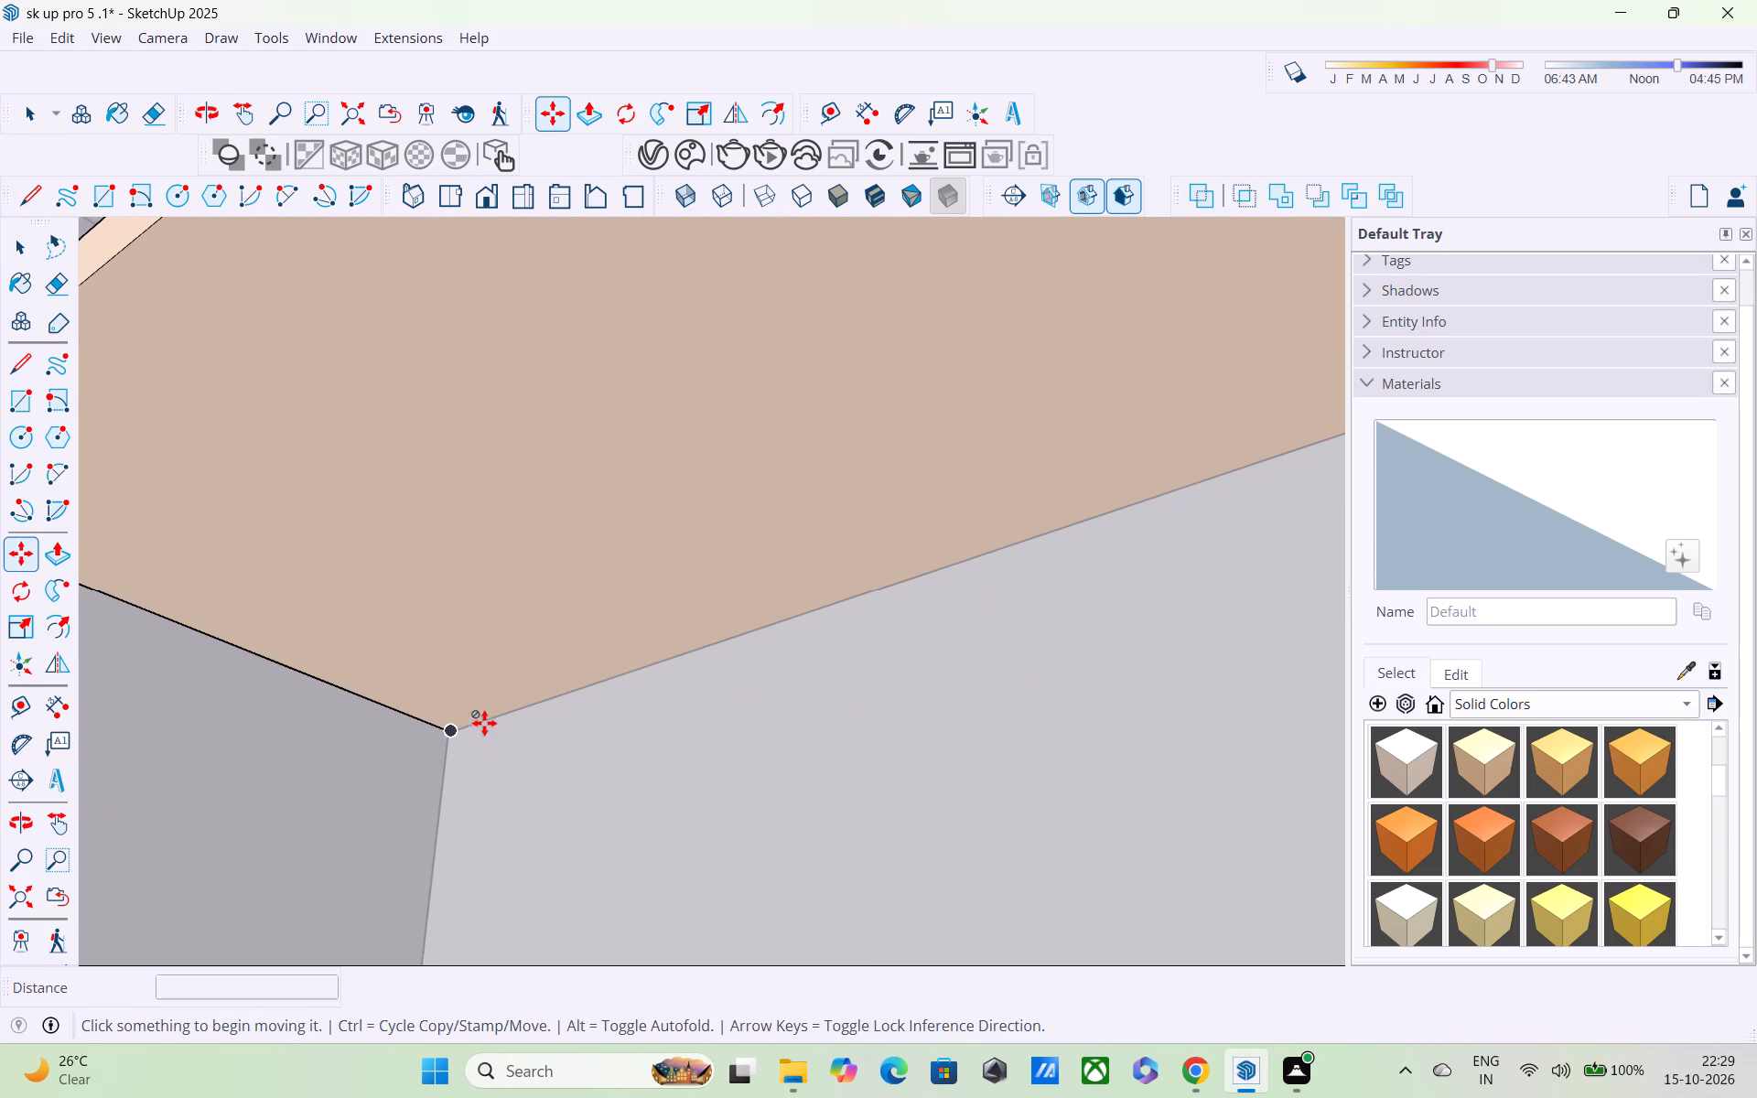
scroll(447, 705, "up", 2)
left_click(450, 738)
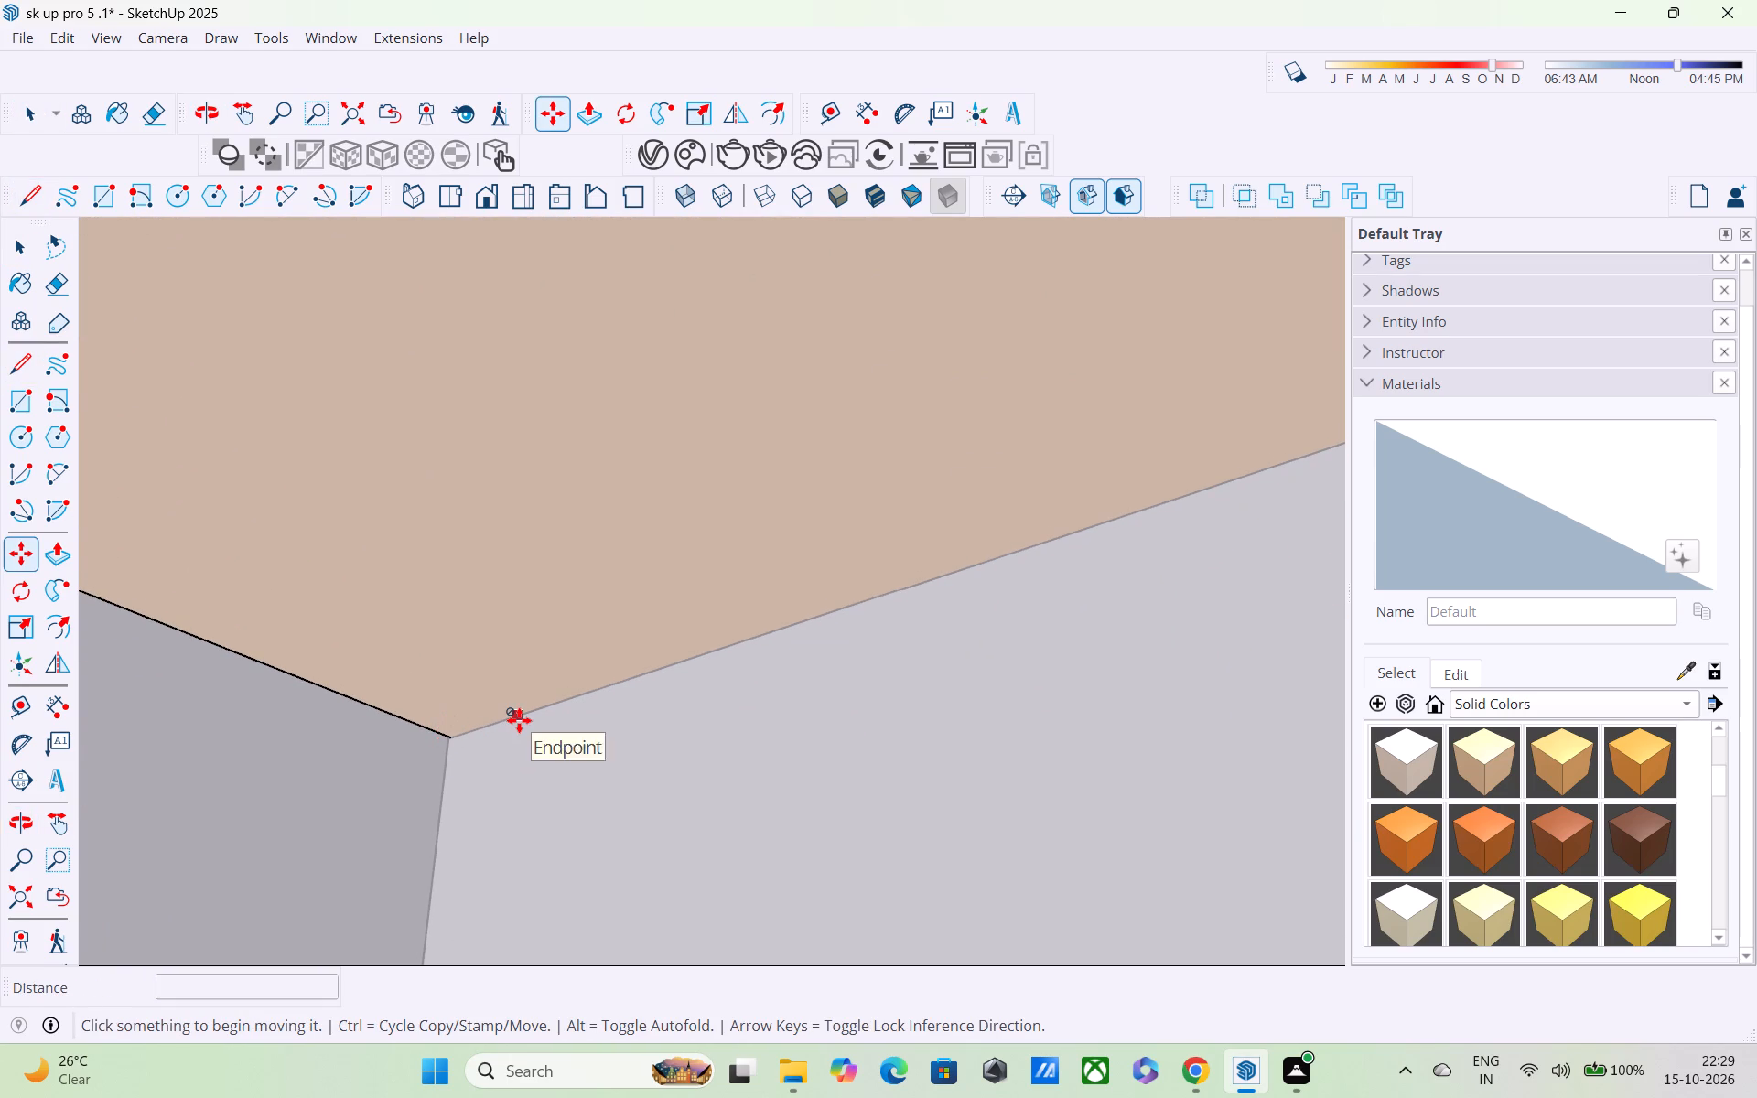
key("space")
left_click(424, 726)
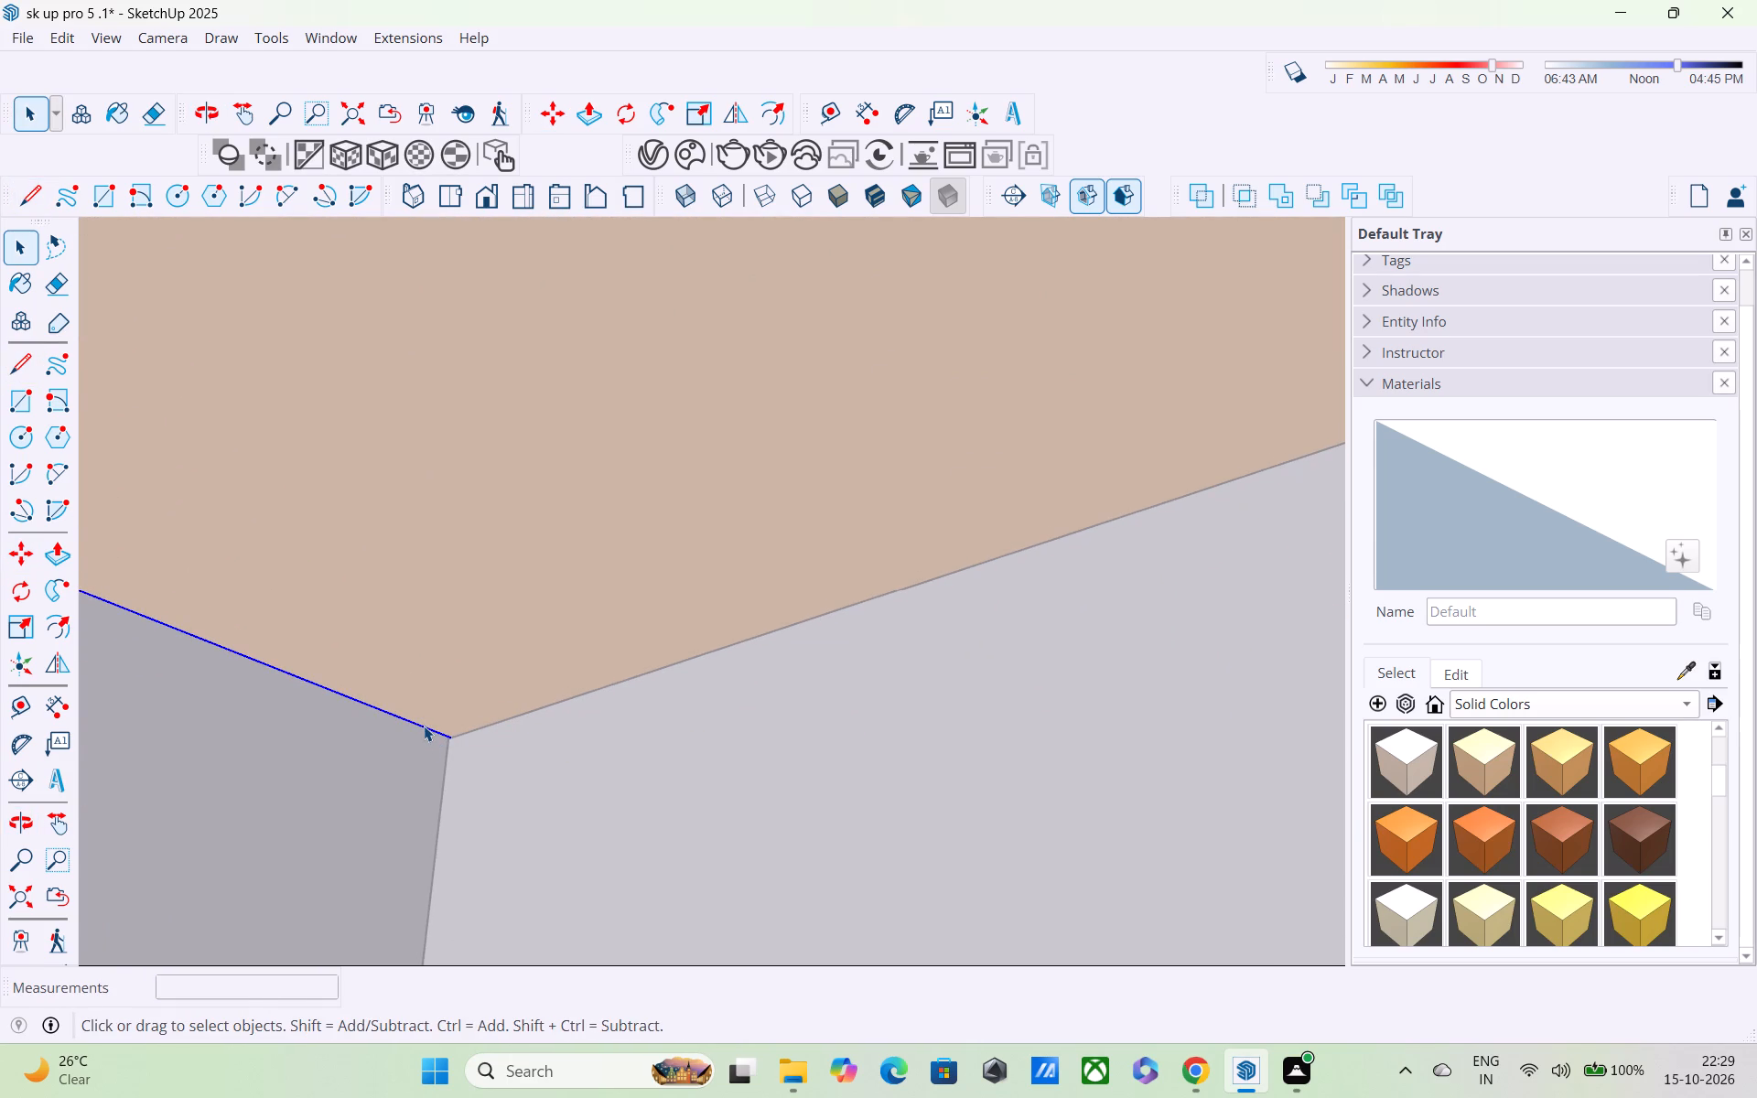
key("m")
left_click(449, 737)
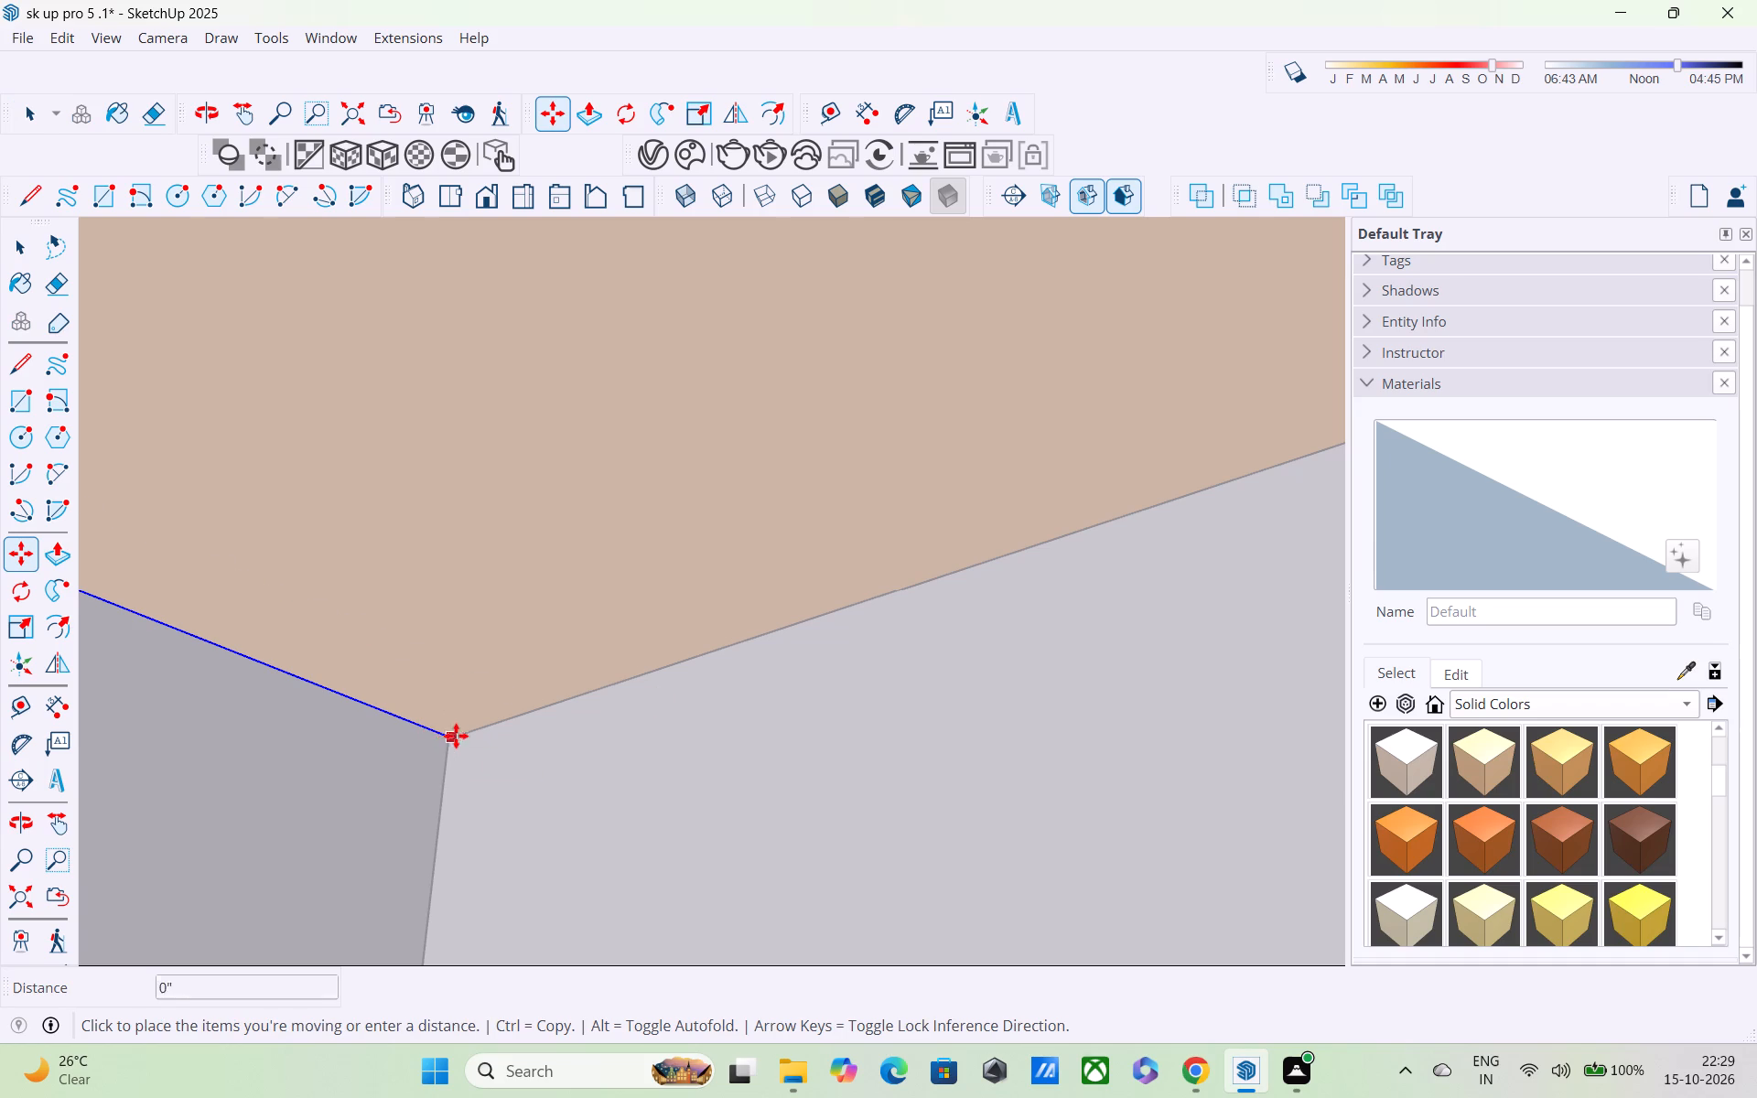
scroll(922, 587, "down", 2)
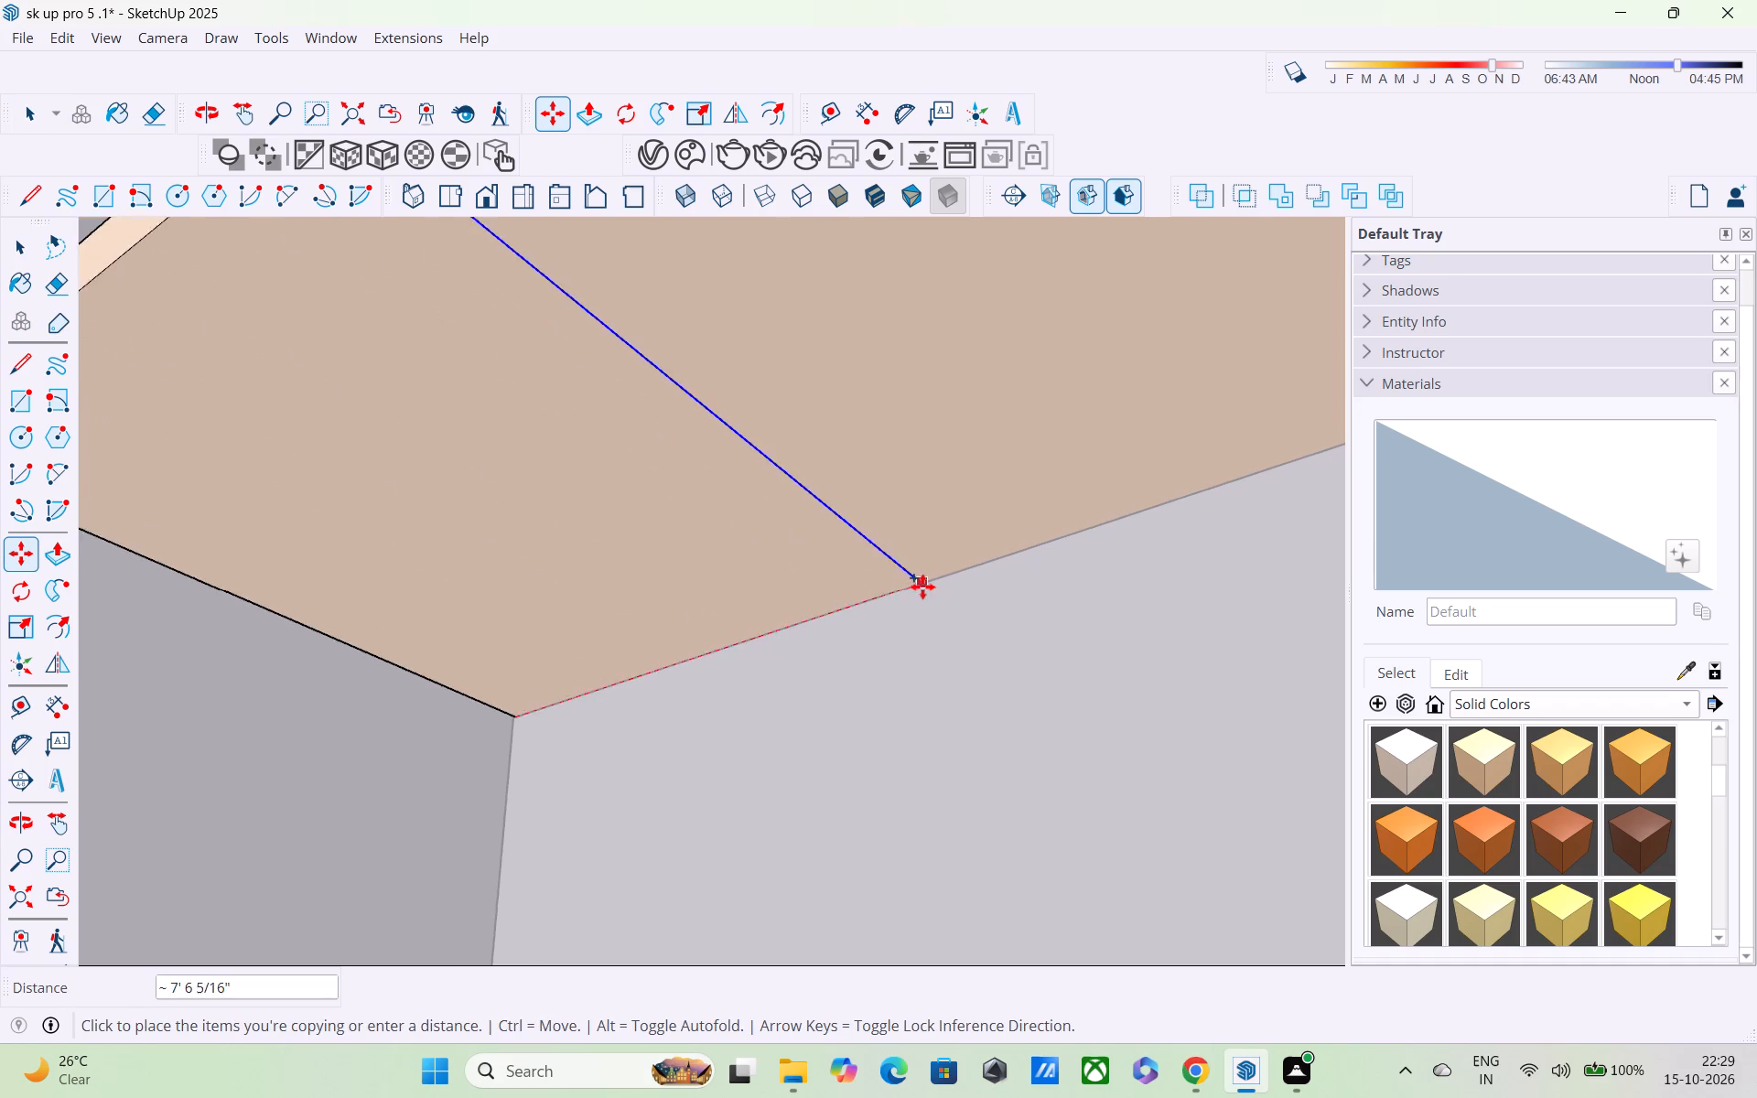
scroll(922, 587, "down", 1)
middle_click_drag(922, 587, 733, 517, "shift")
scroll(734, 523, "down", 4)
scroll(828, 532, "down", 4)
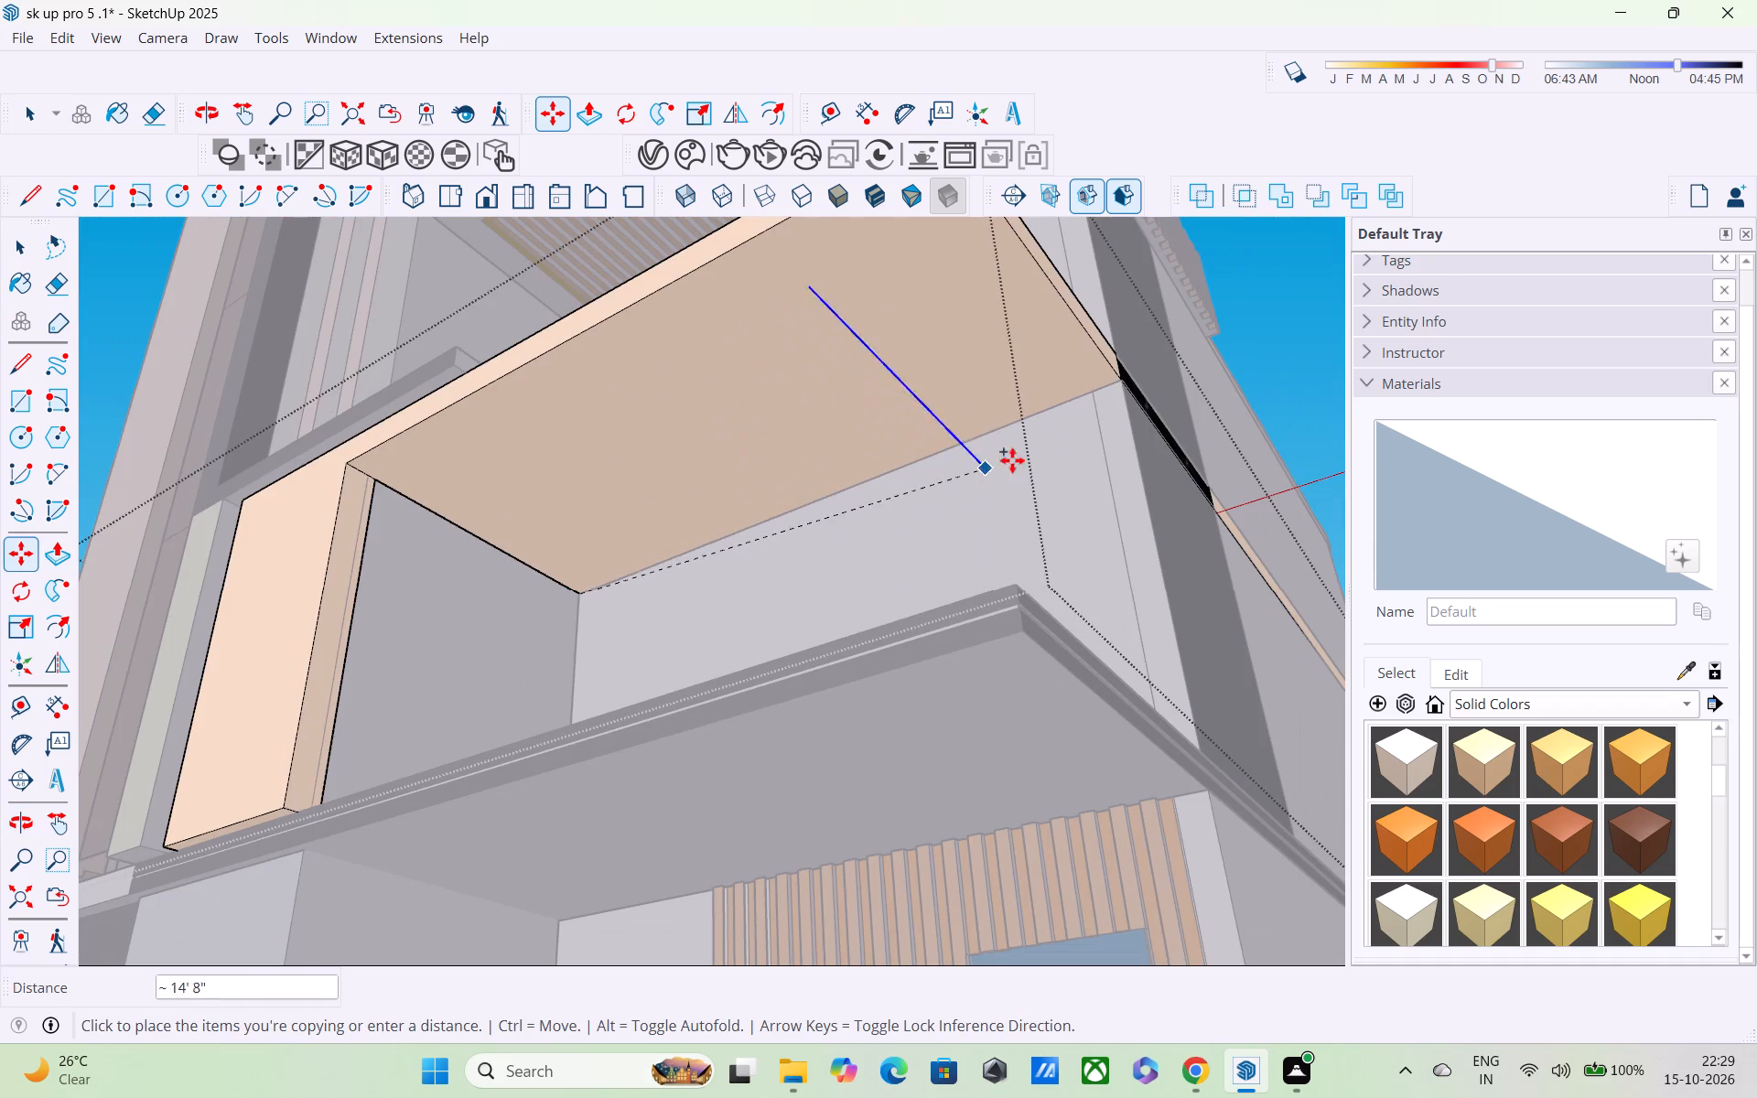
left_click(1113, 377)
middle_click_drag(1047, 422, 1043, 505)
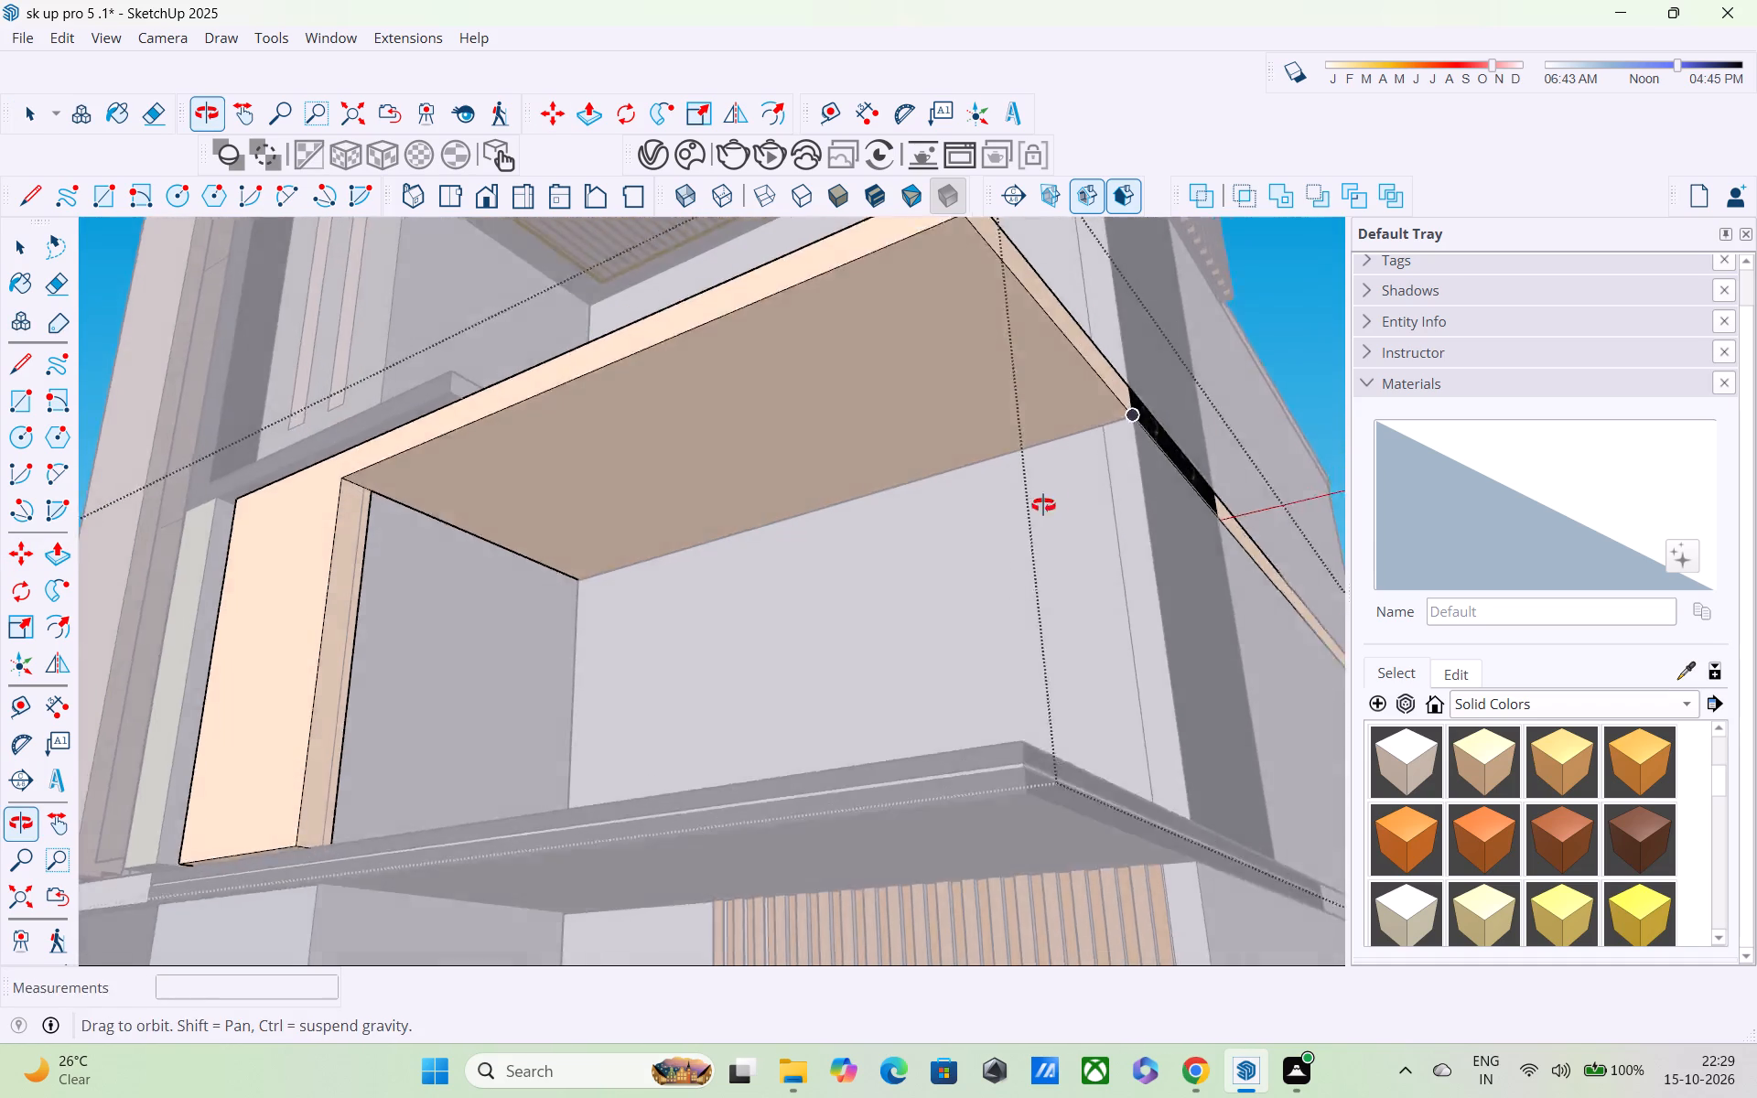
middle_click_drag(1043, 505, 964, 551)
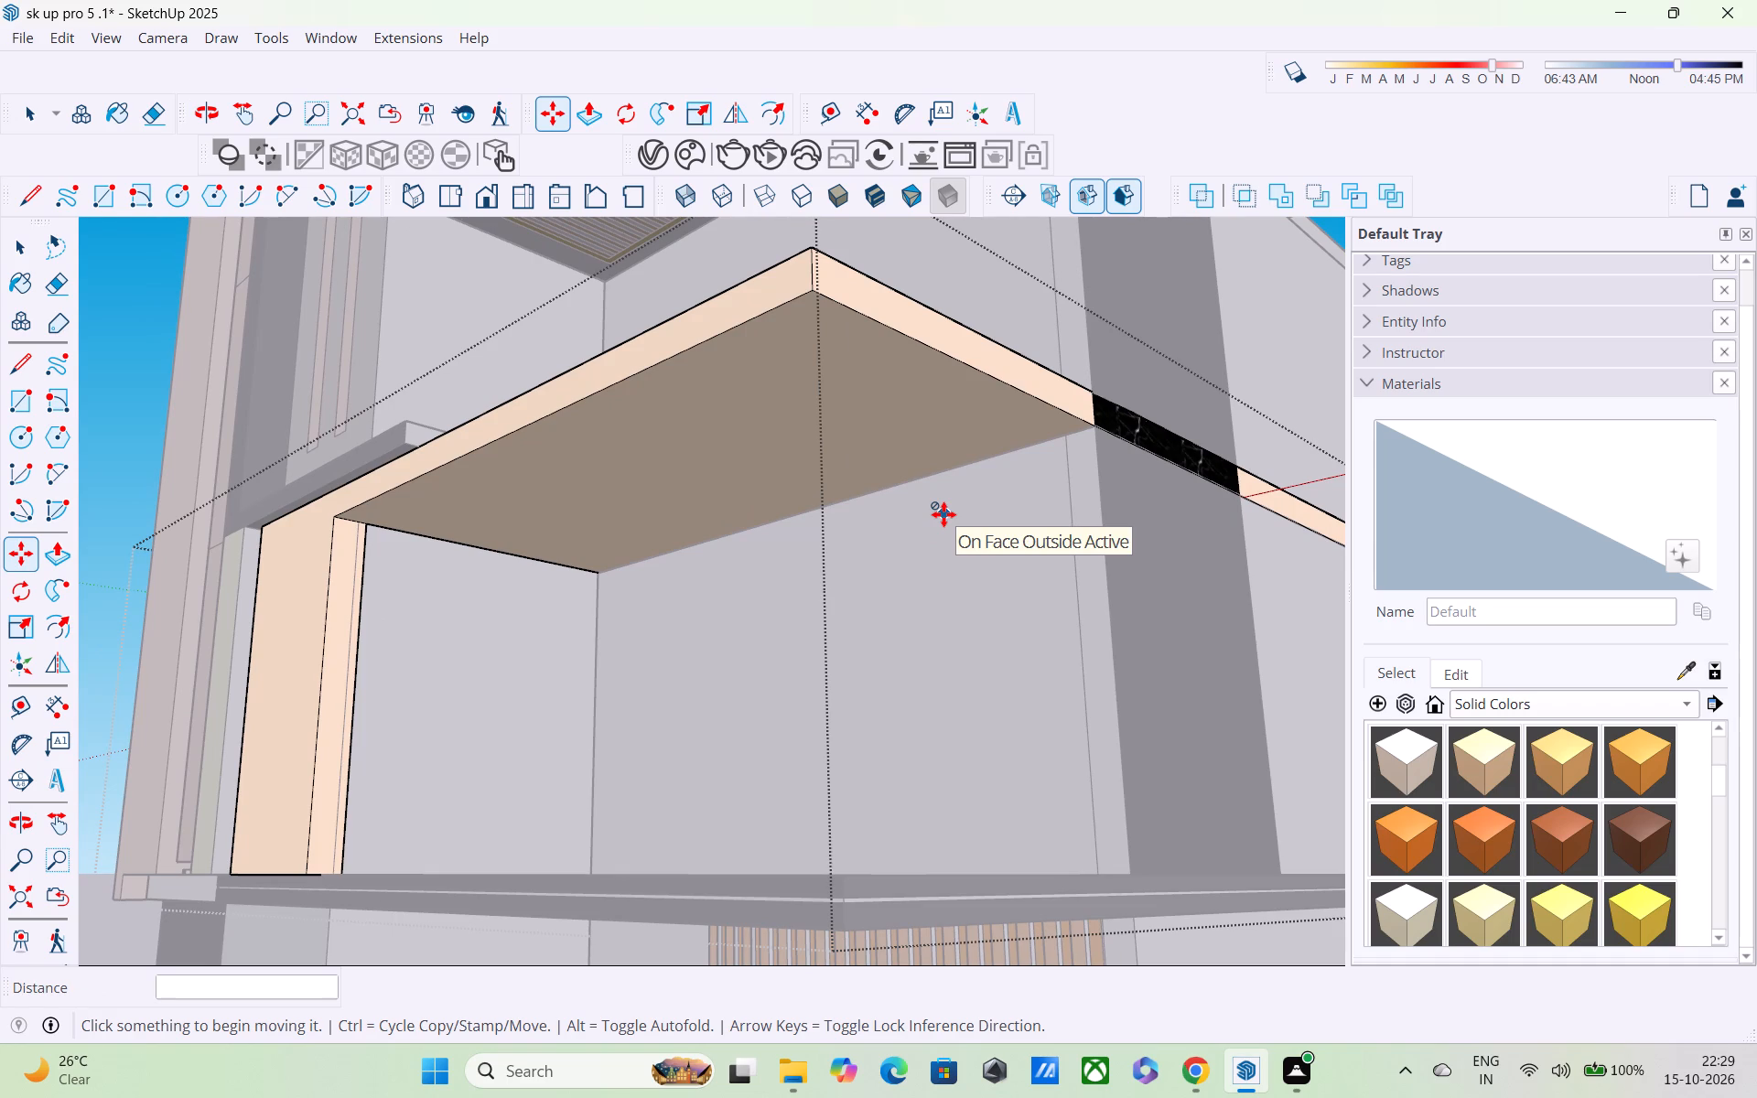
type("/60")
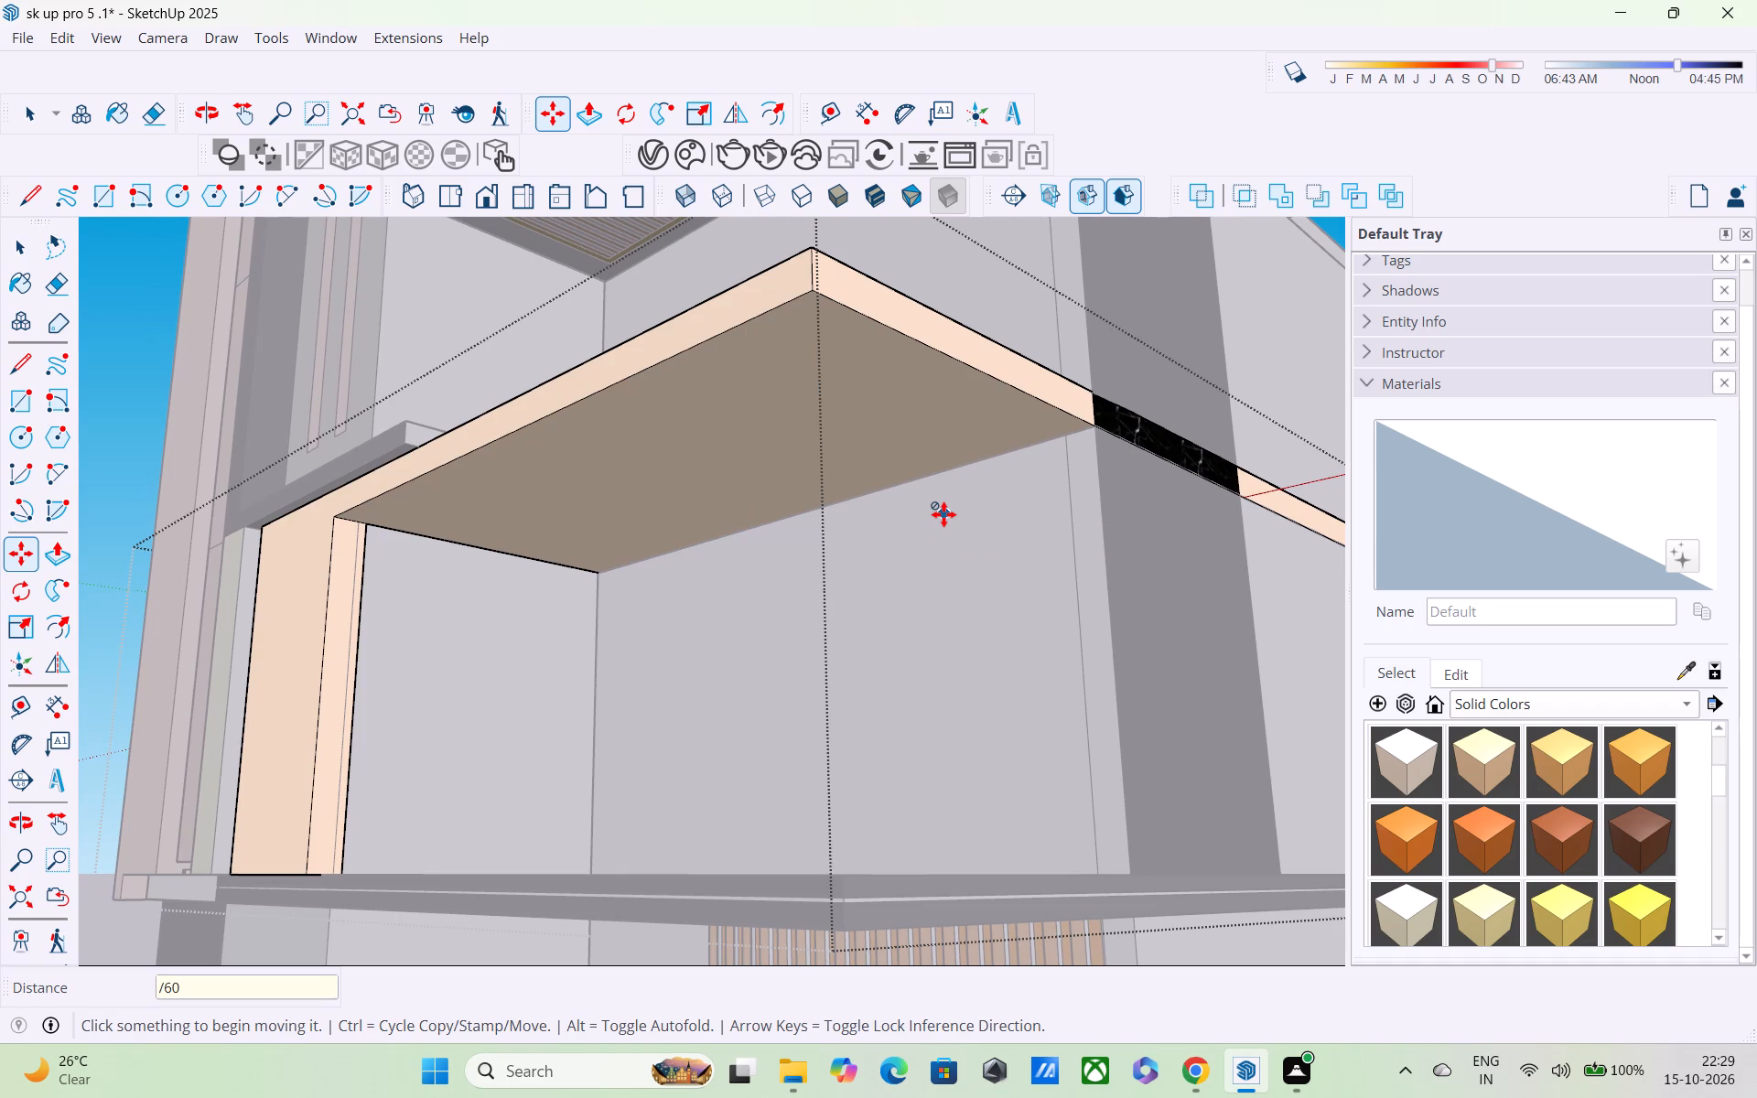
key("Return")
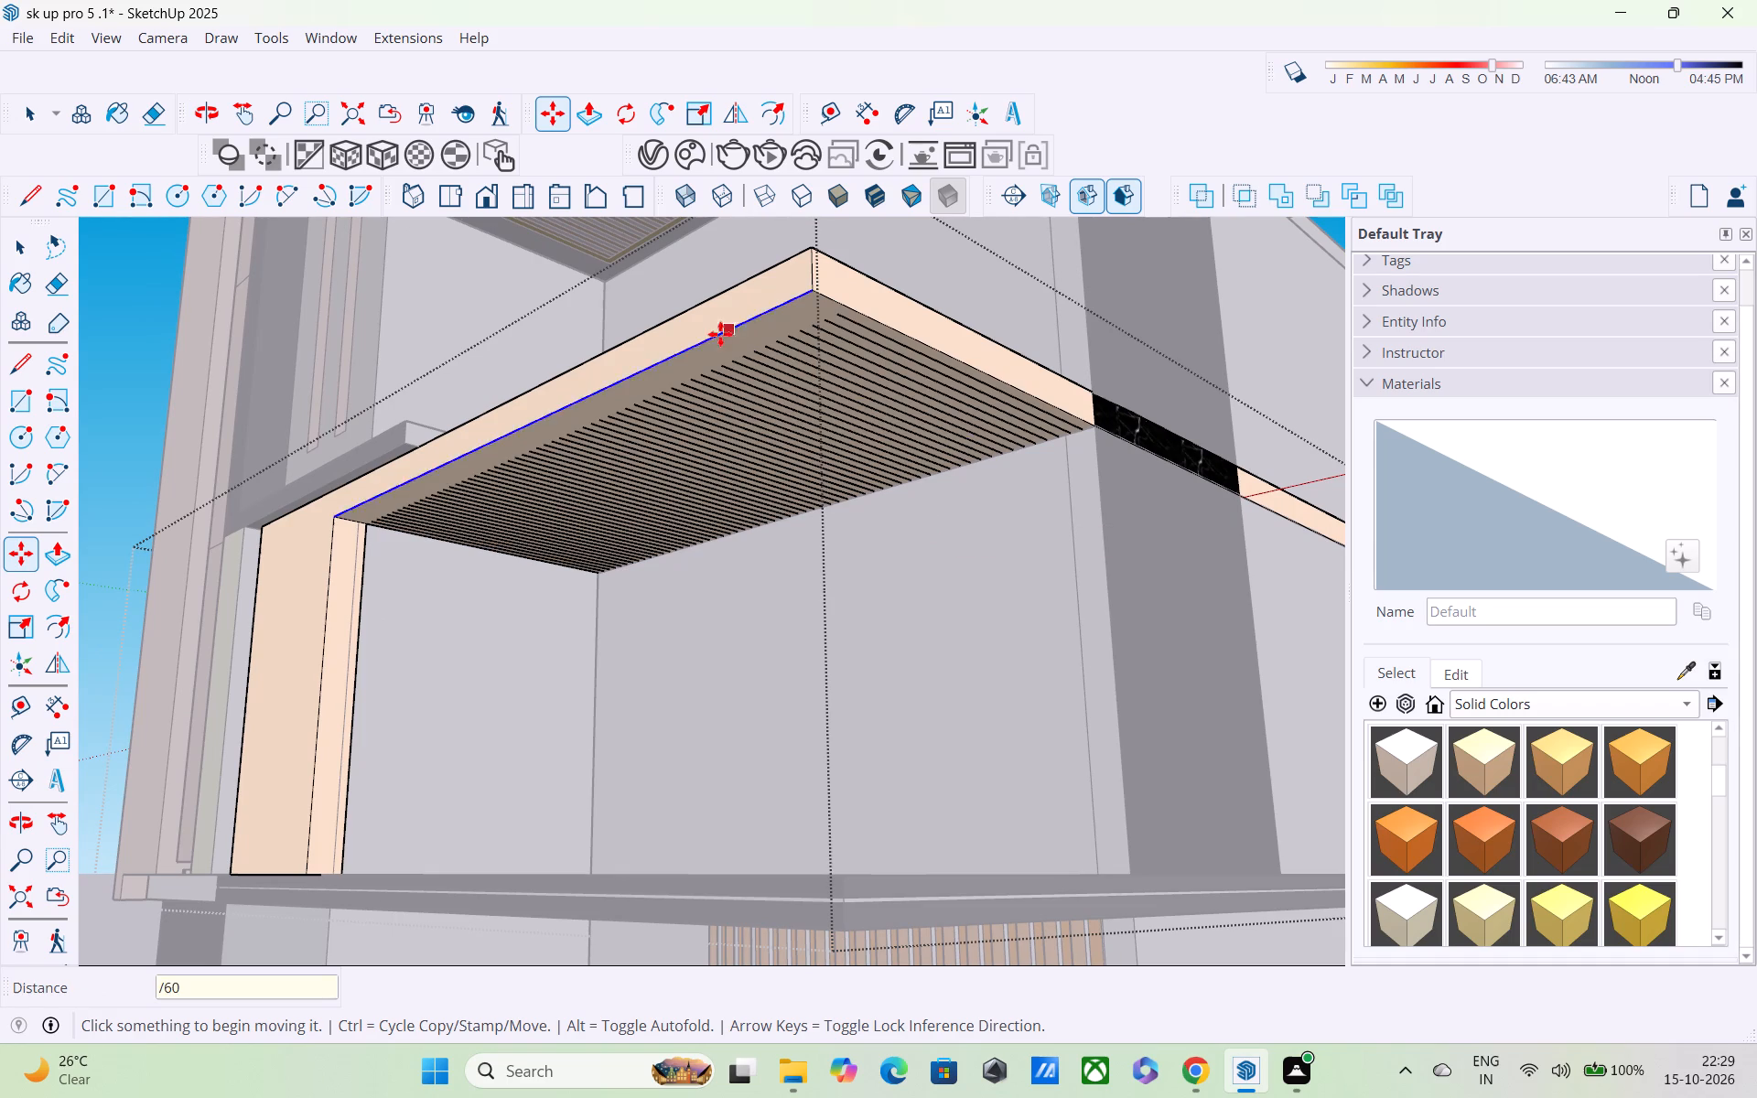
Draw a line about 18' 5 3/4" long across the front ends of the ceiling strips, from the inner end to the outer edge.
middle_click_drag(704, 387, 645, 227)
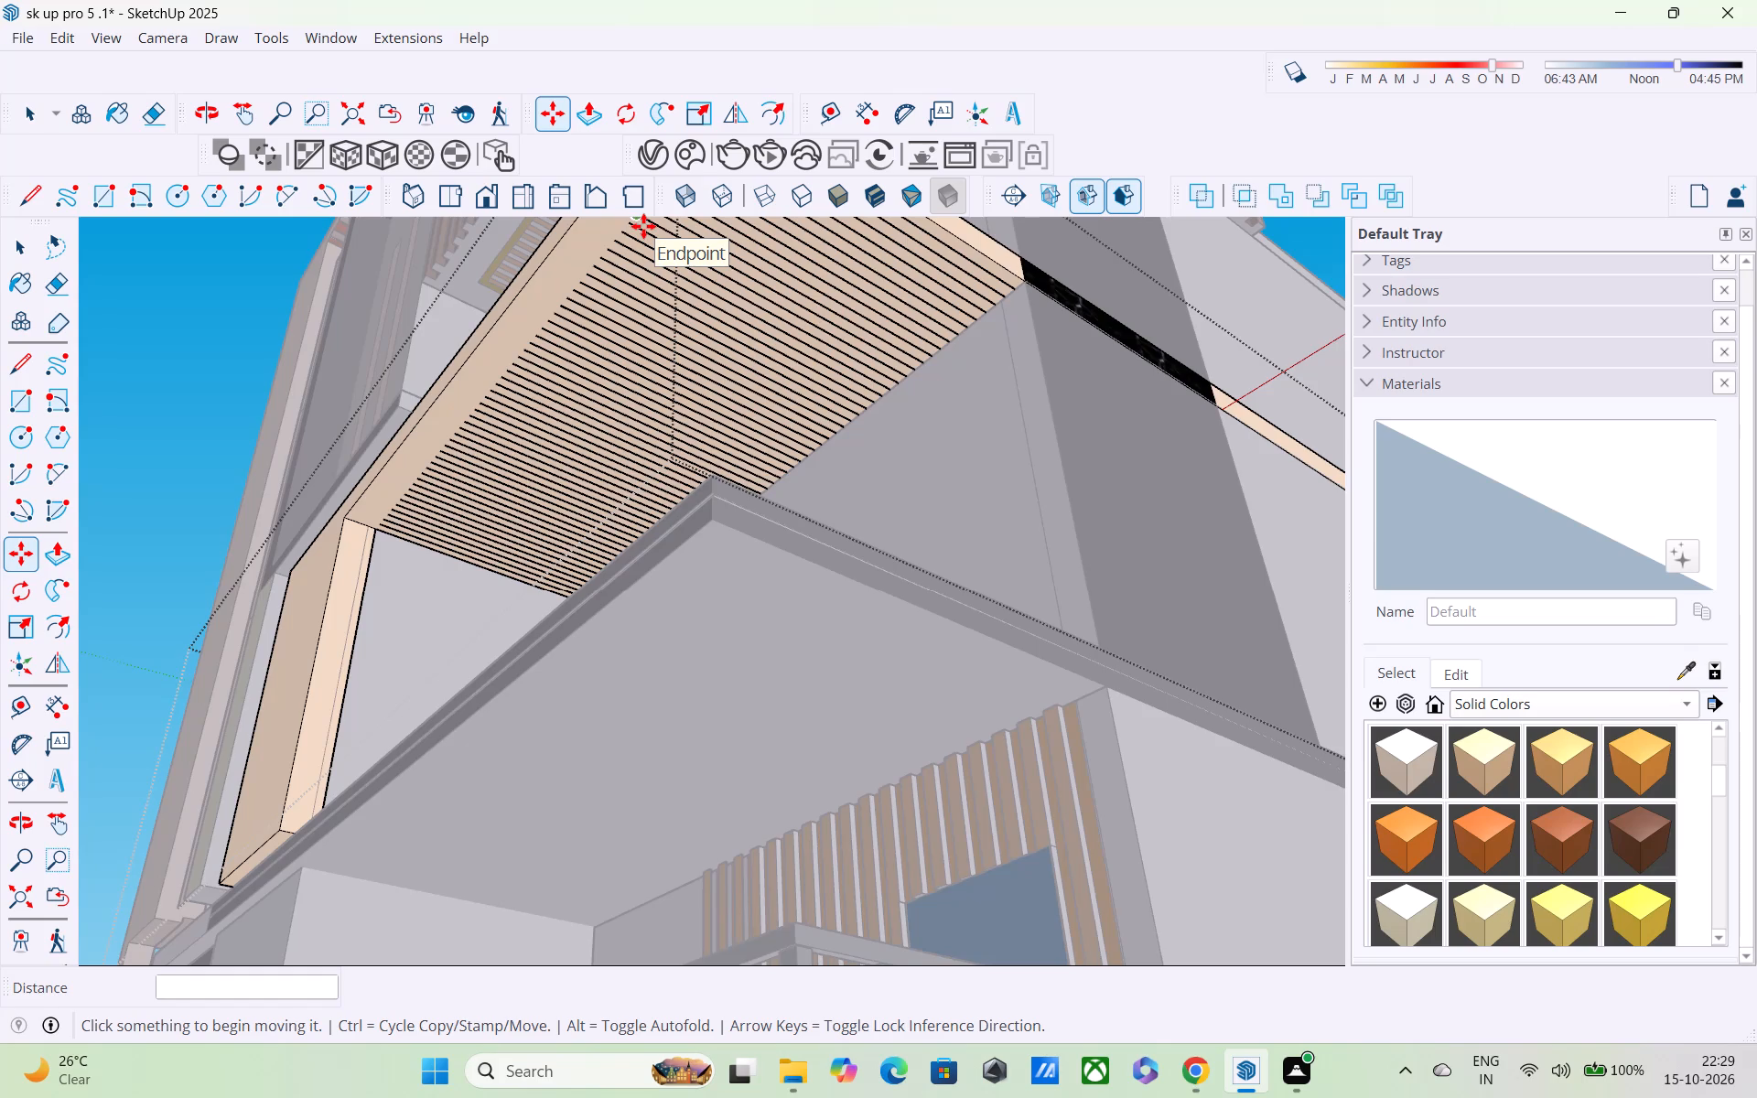
middle_click_drag(643, 226, 705, 232)
middle_click_drag(631, 239, 386, 326)
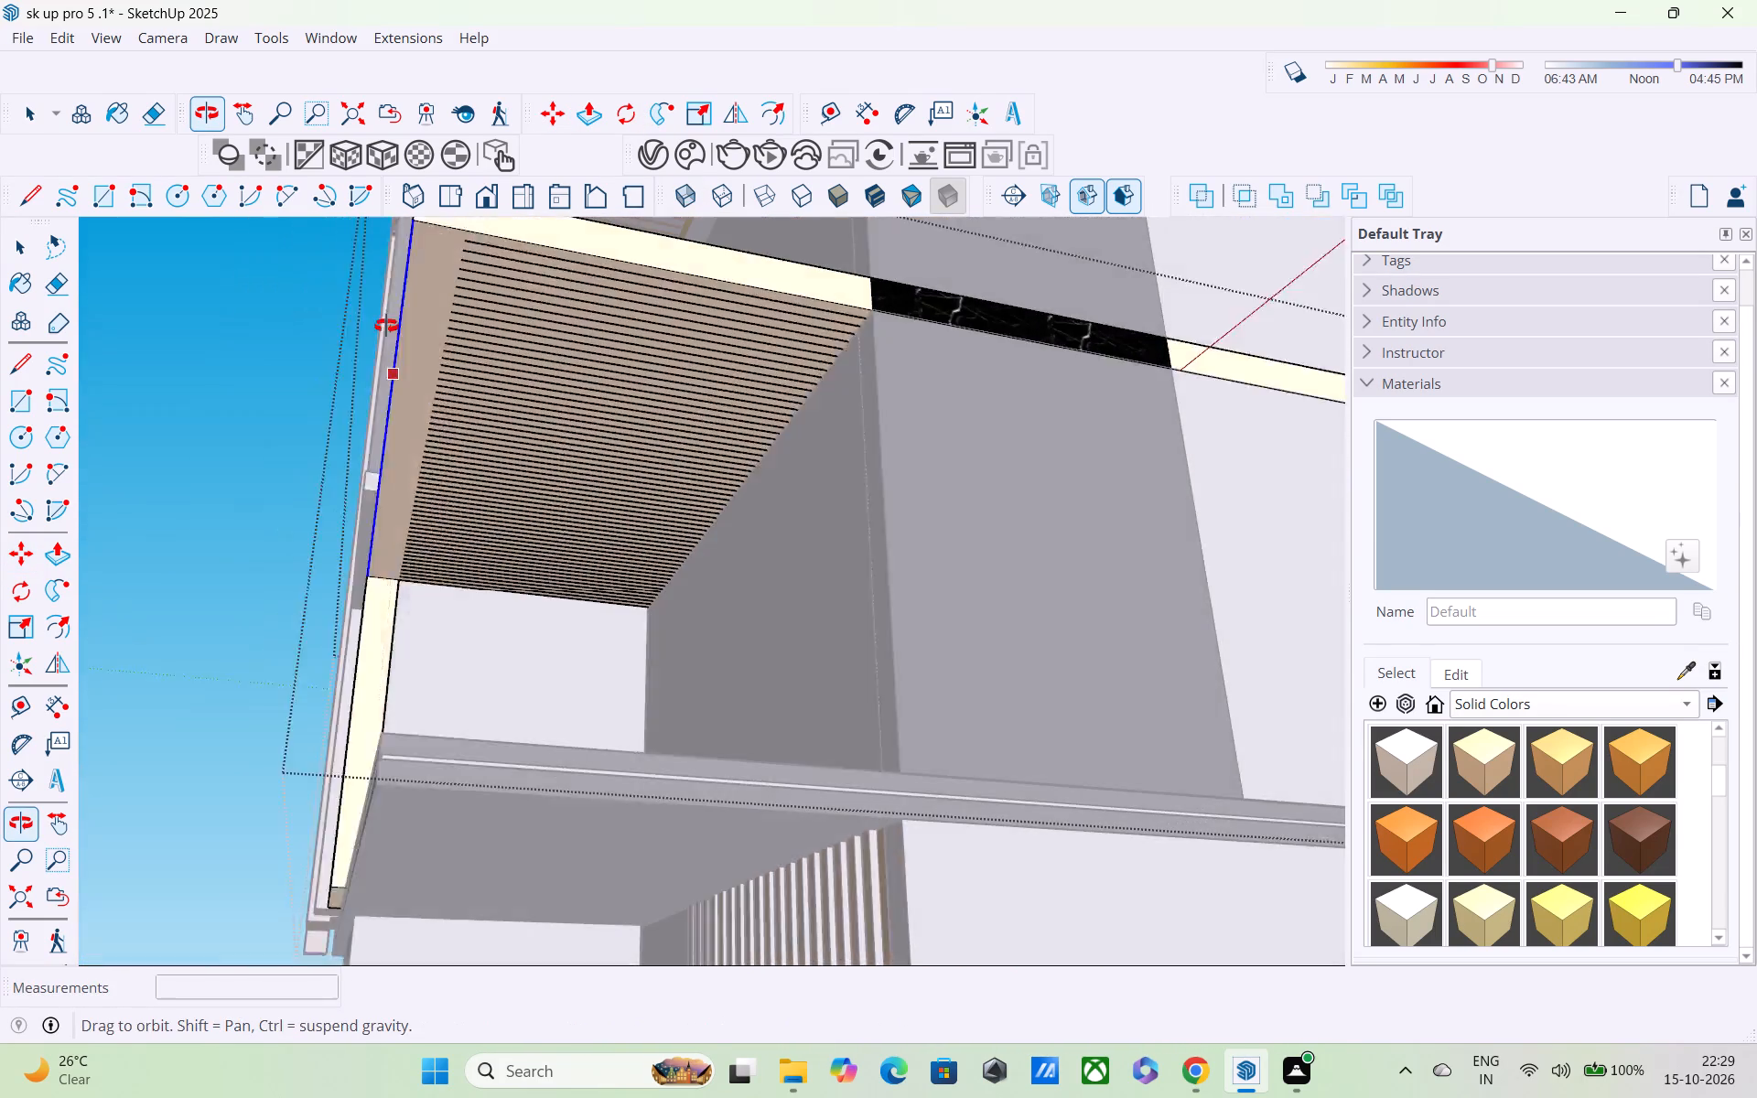
middle_click_drag(386, 326, 378, 328)
scroll(440, 362, "up", 2)
middle_click_drag(440, 362, 534, 286)
scroll(534, 286, "up", 1)
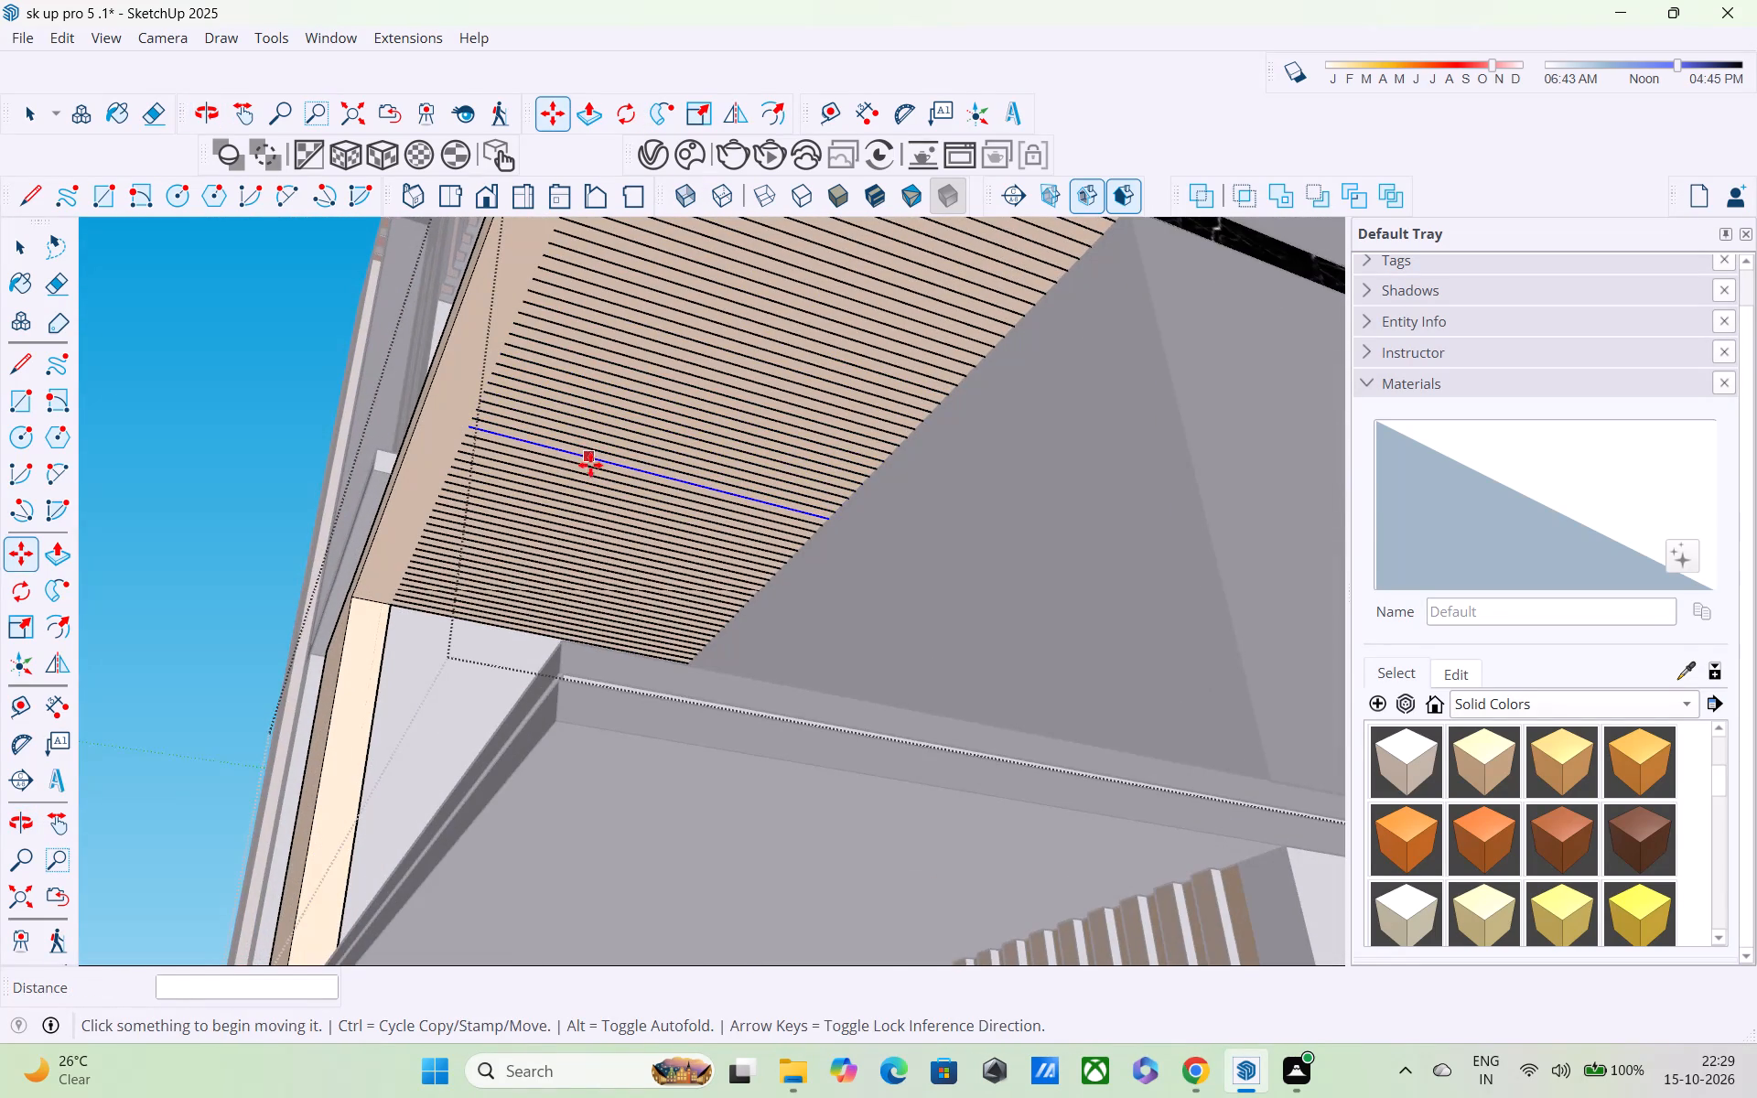
key("space")
key("l")
scroll(490, 509, "up", 2)
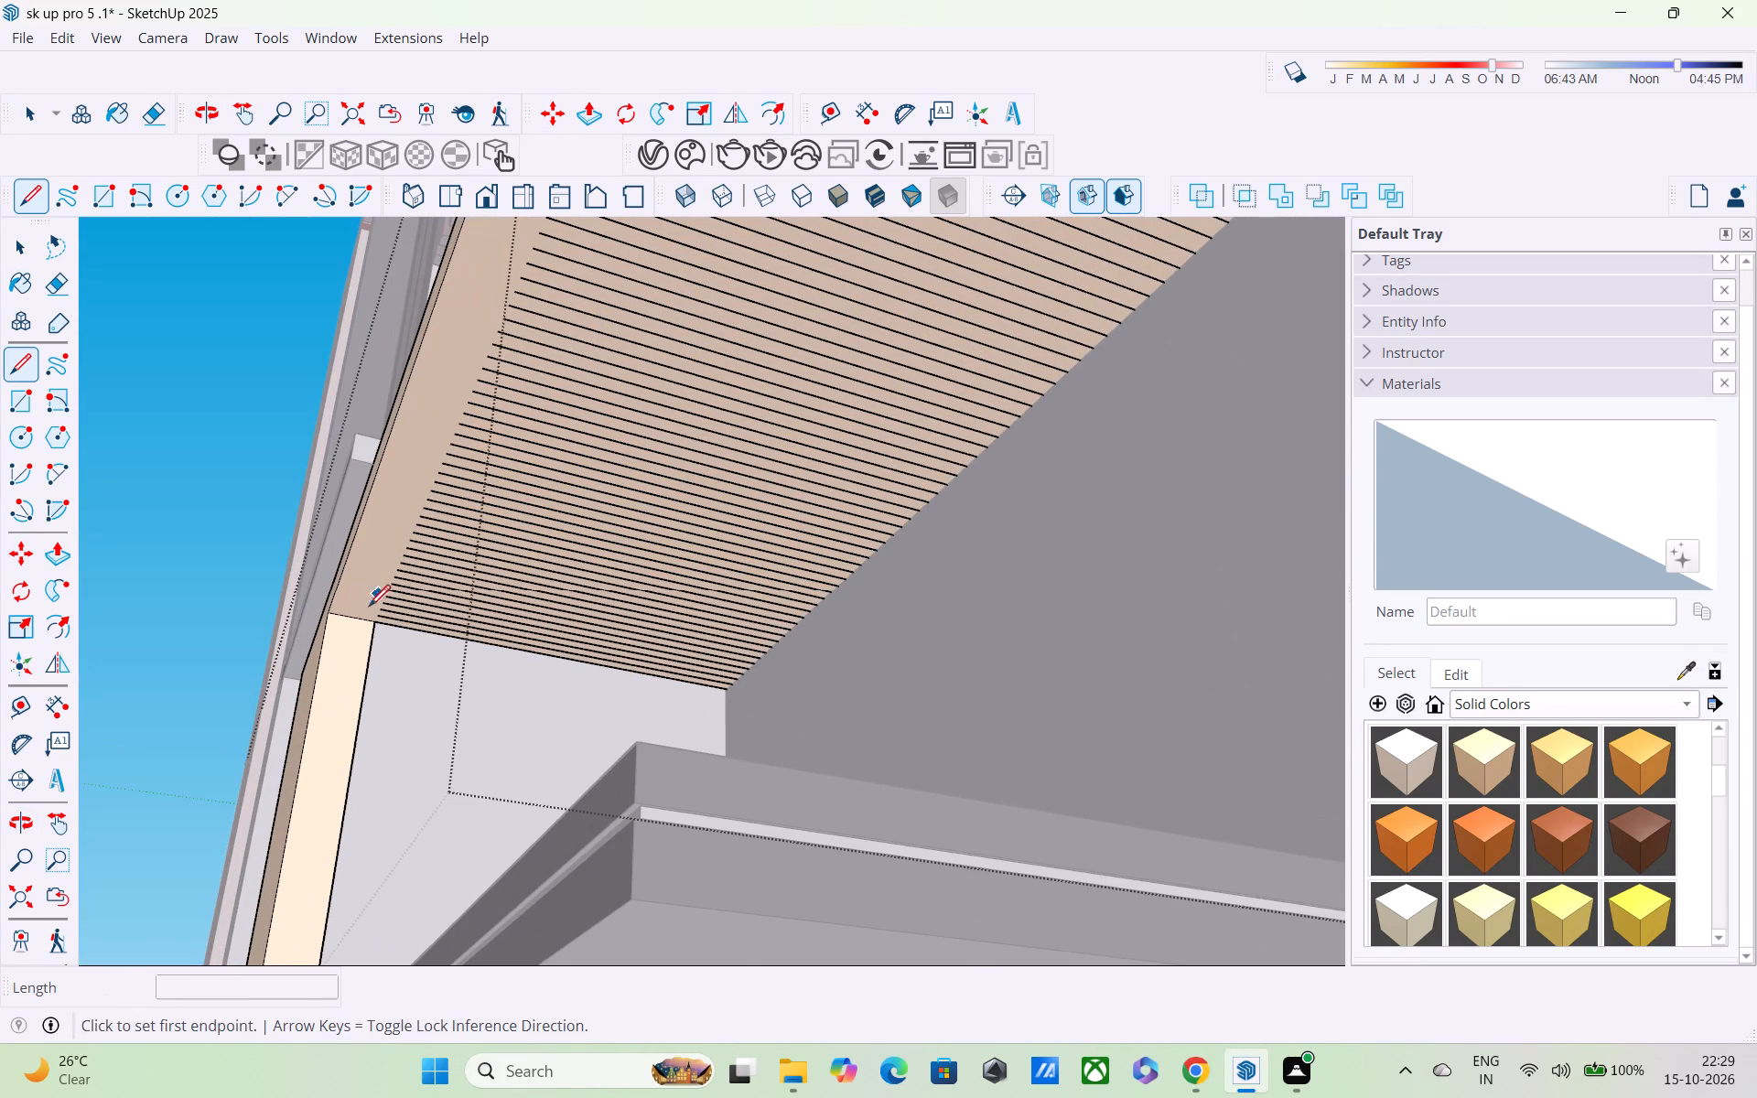
left_click(365, 623)
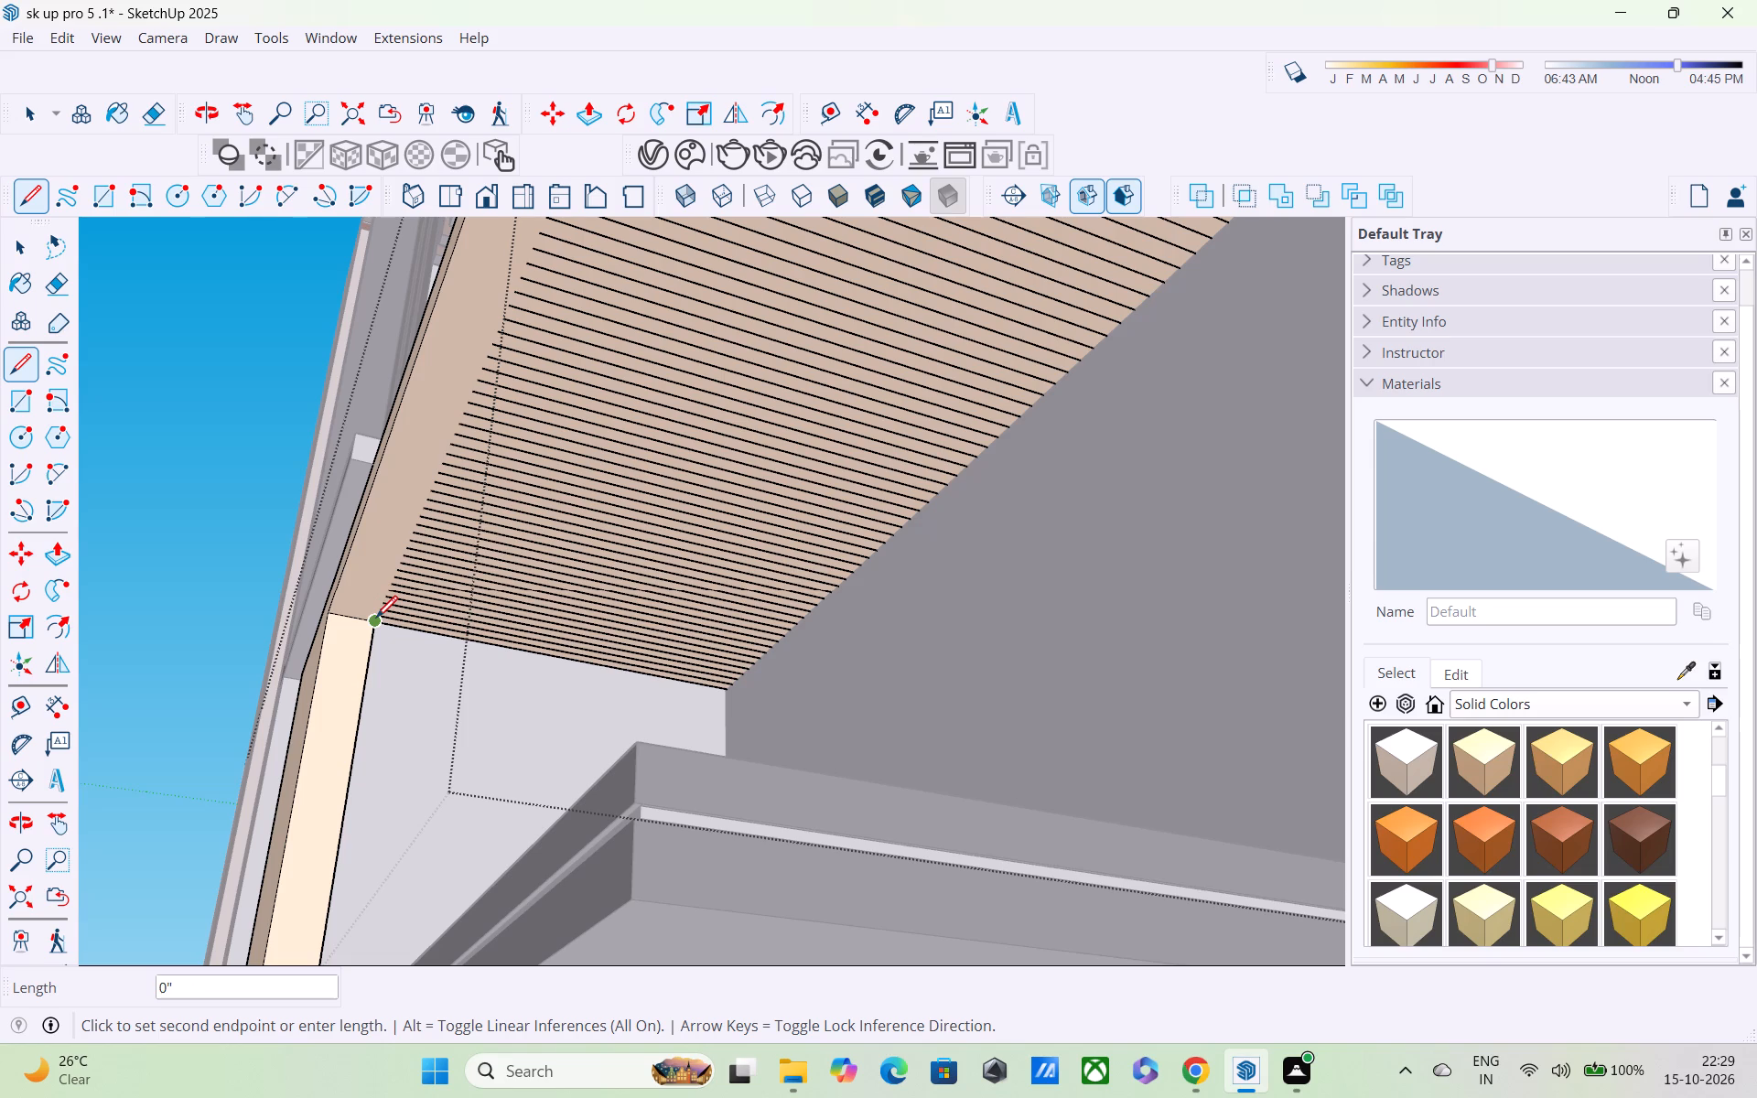
left_click(376, 626)
middle_click_drag(421, 516, 404, 791, "shift")
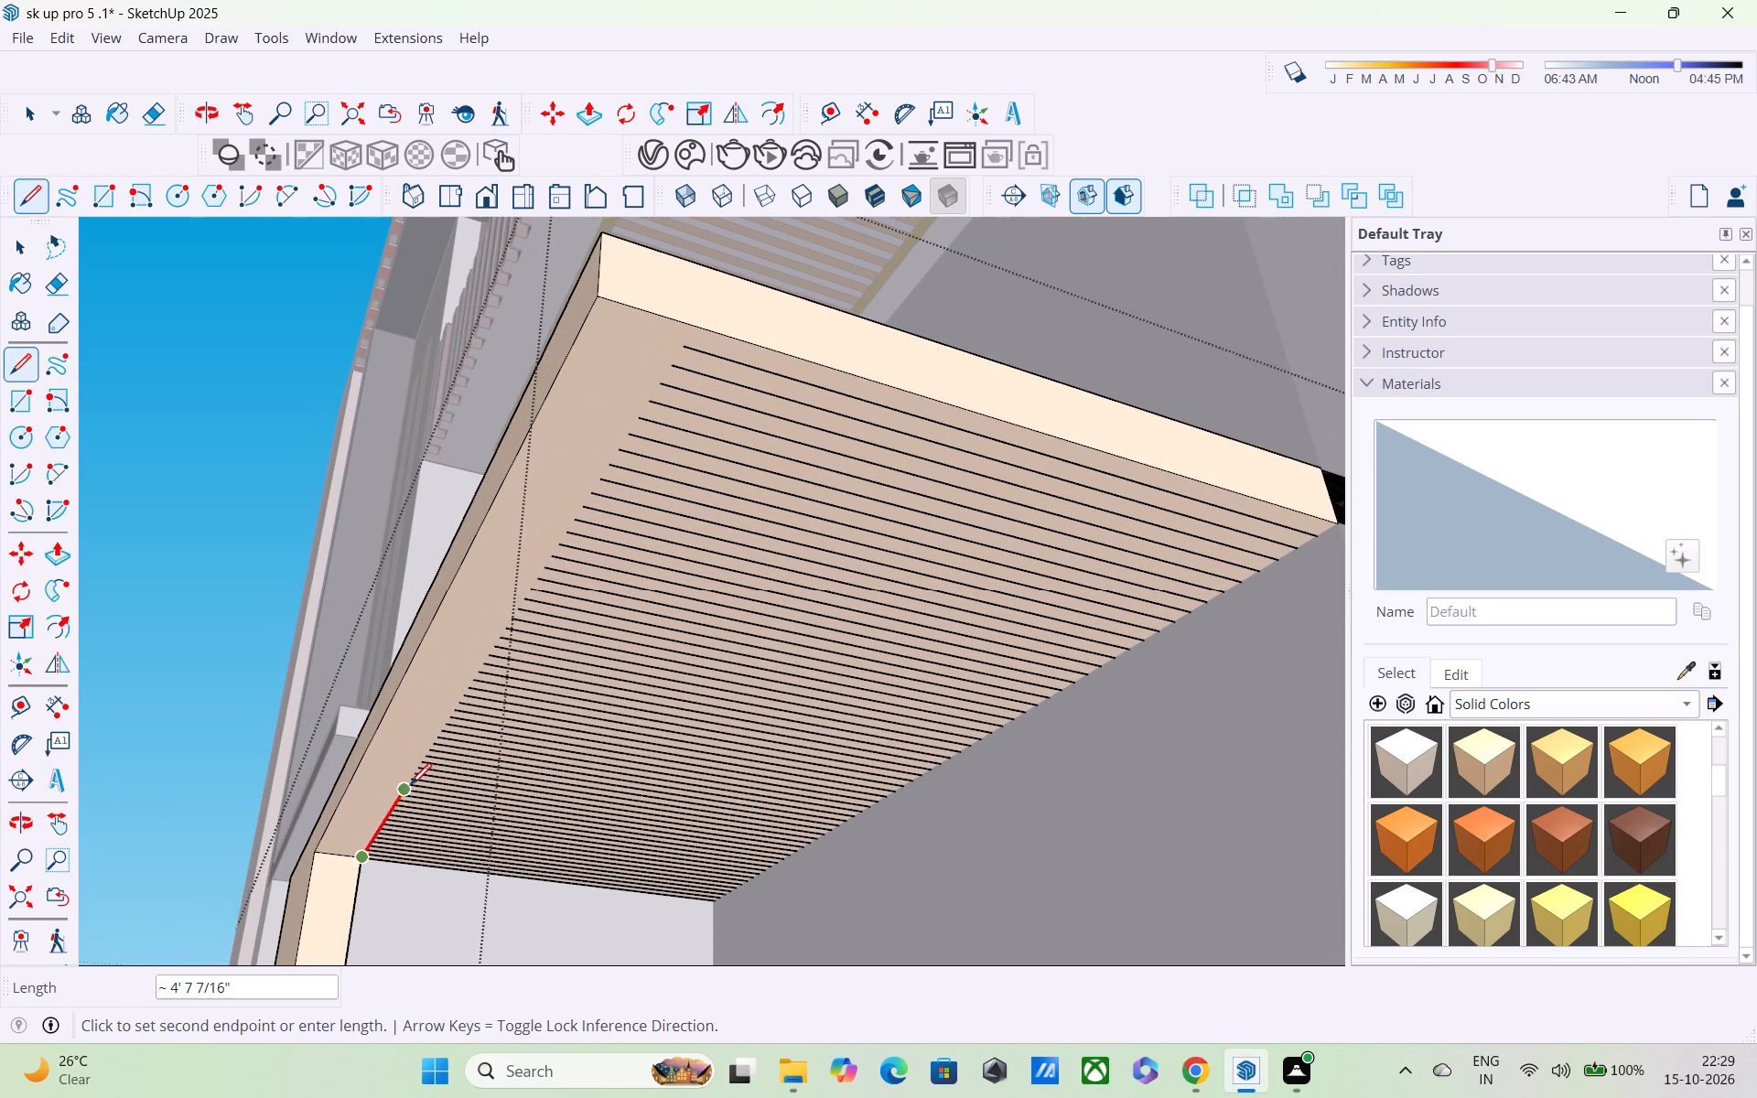
left_click(685, 326)
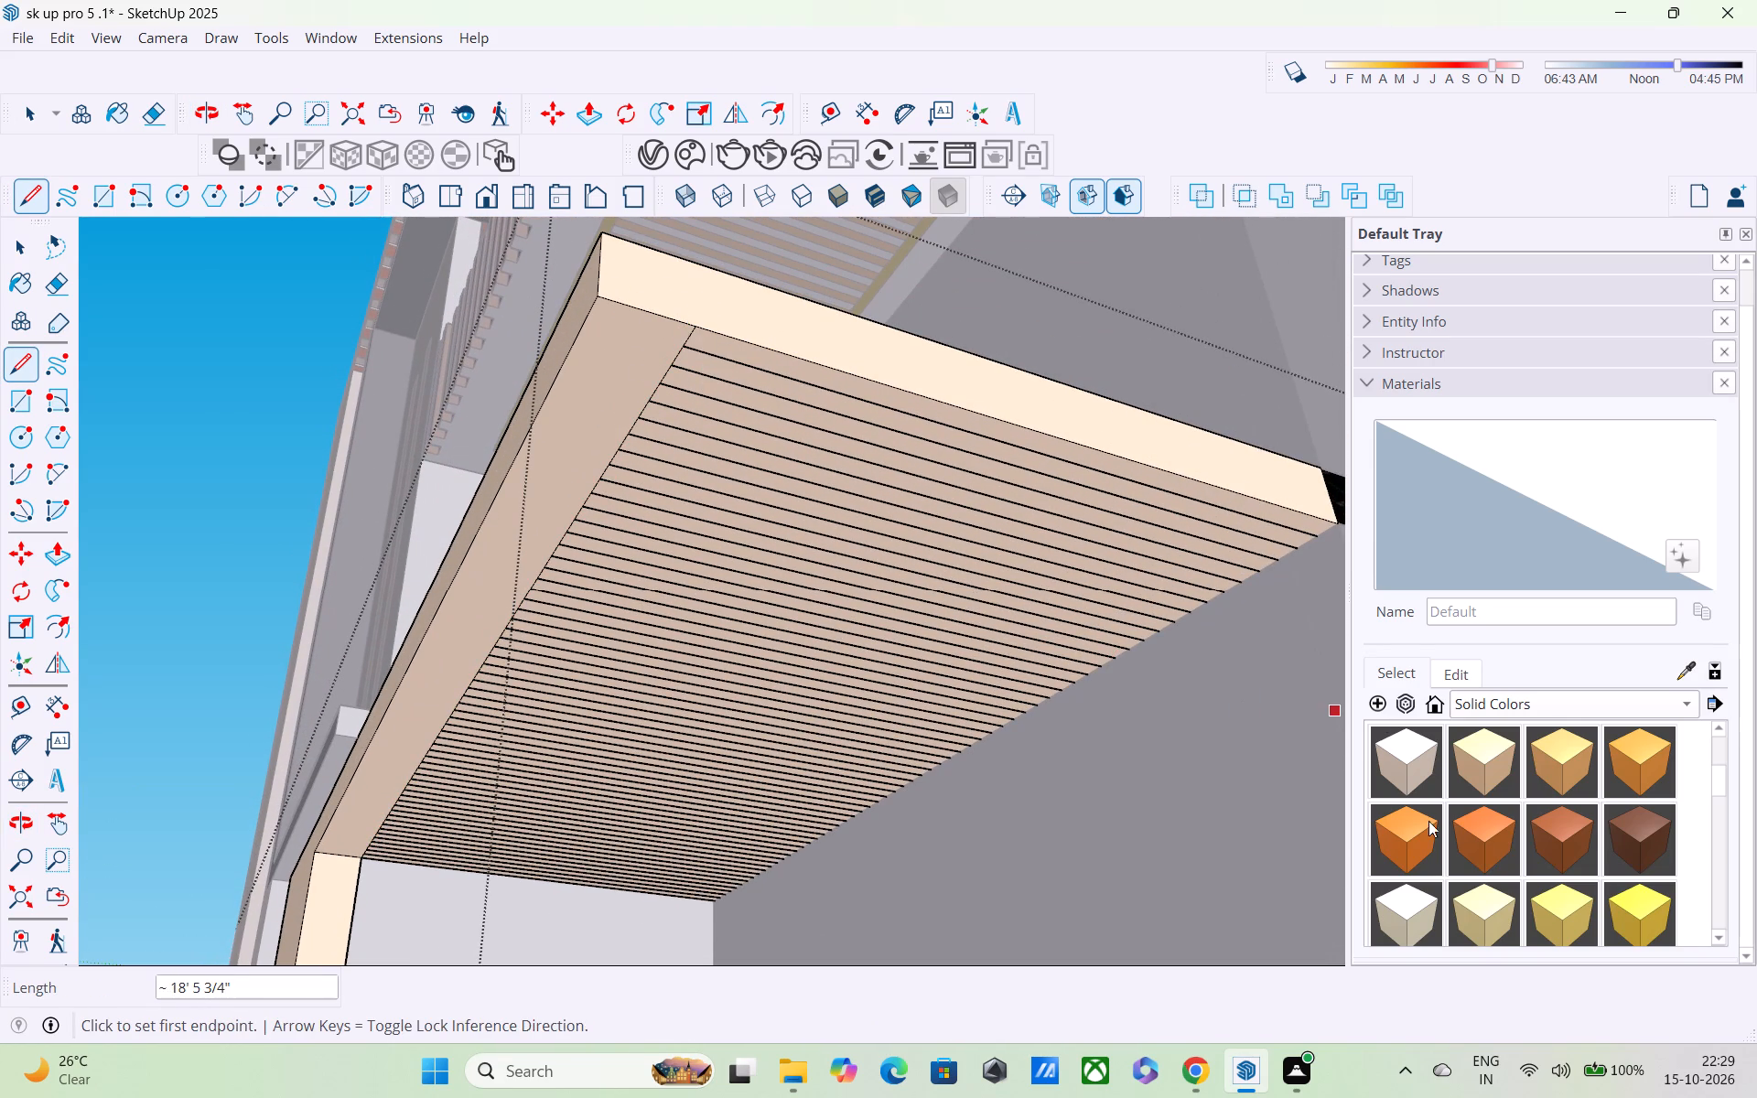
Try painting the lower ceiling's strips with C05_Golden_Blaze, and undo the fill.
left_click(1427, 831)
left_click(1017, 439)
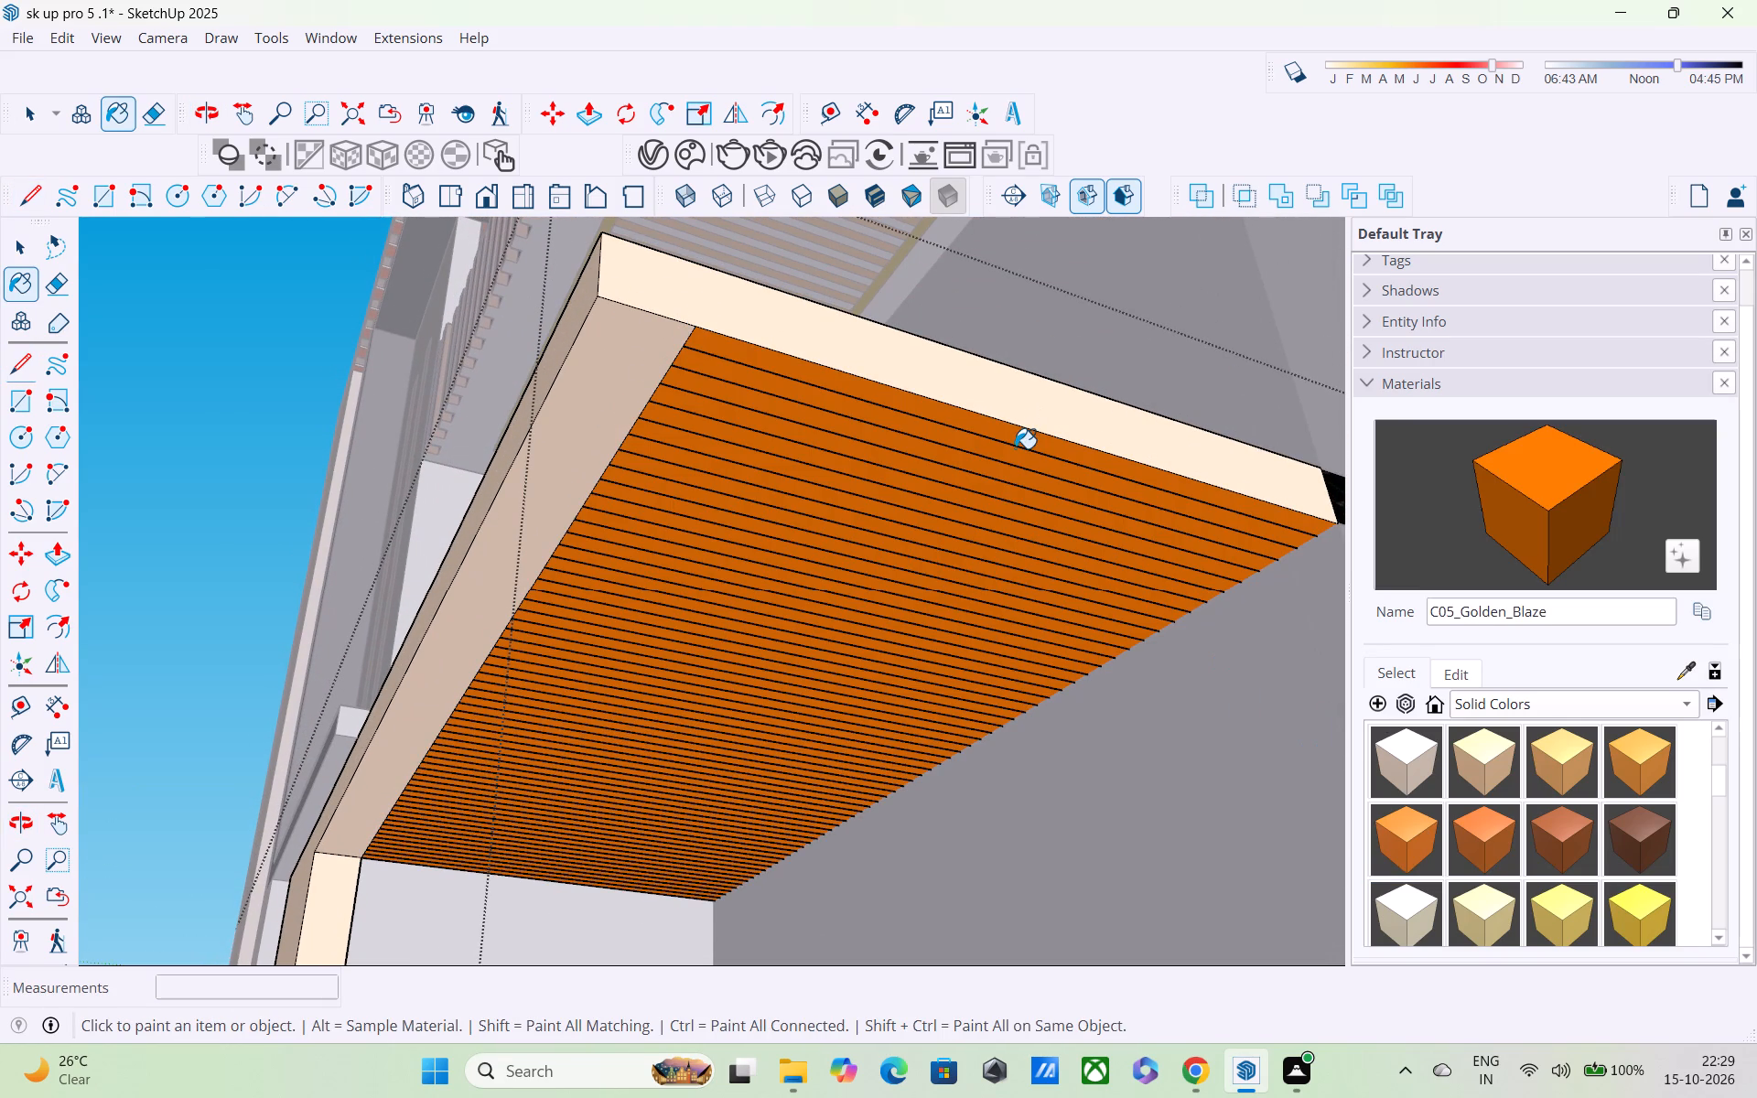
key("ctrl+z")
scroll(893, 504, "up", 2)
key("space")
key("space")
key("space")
Draw a line about 8' 6 5/16" along the striped ceiling's outer end, from the front line's end to the back wall corner.
middle_click_drag(829, 504, 747, 368)
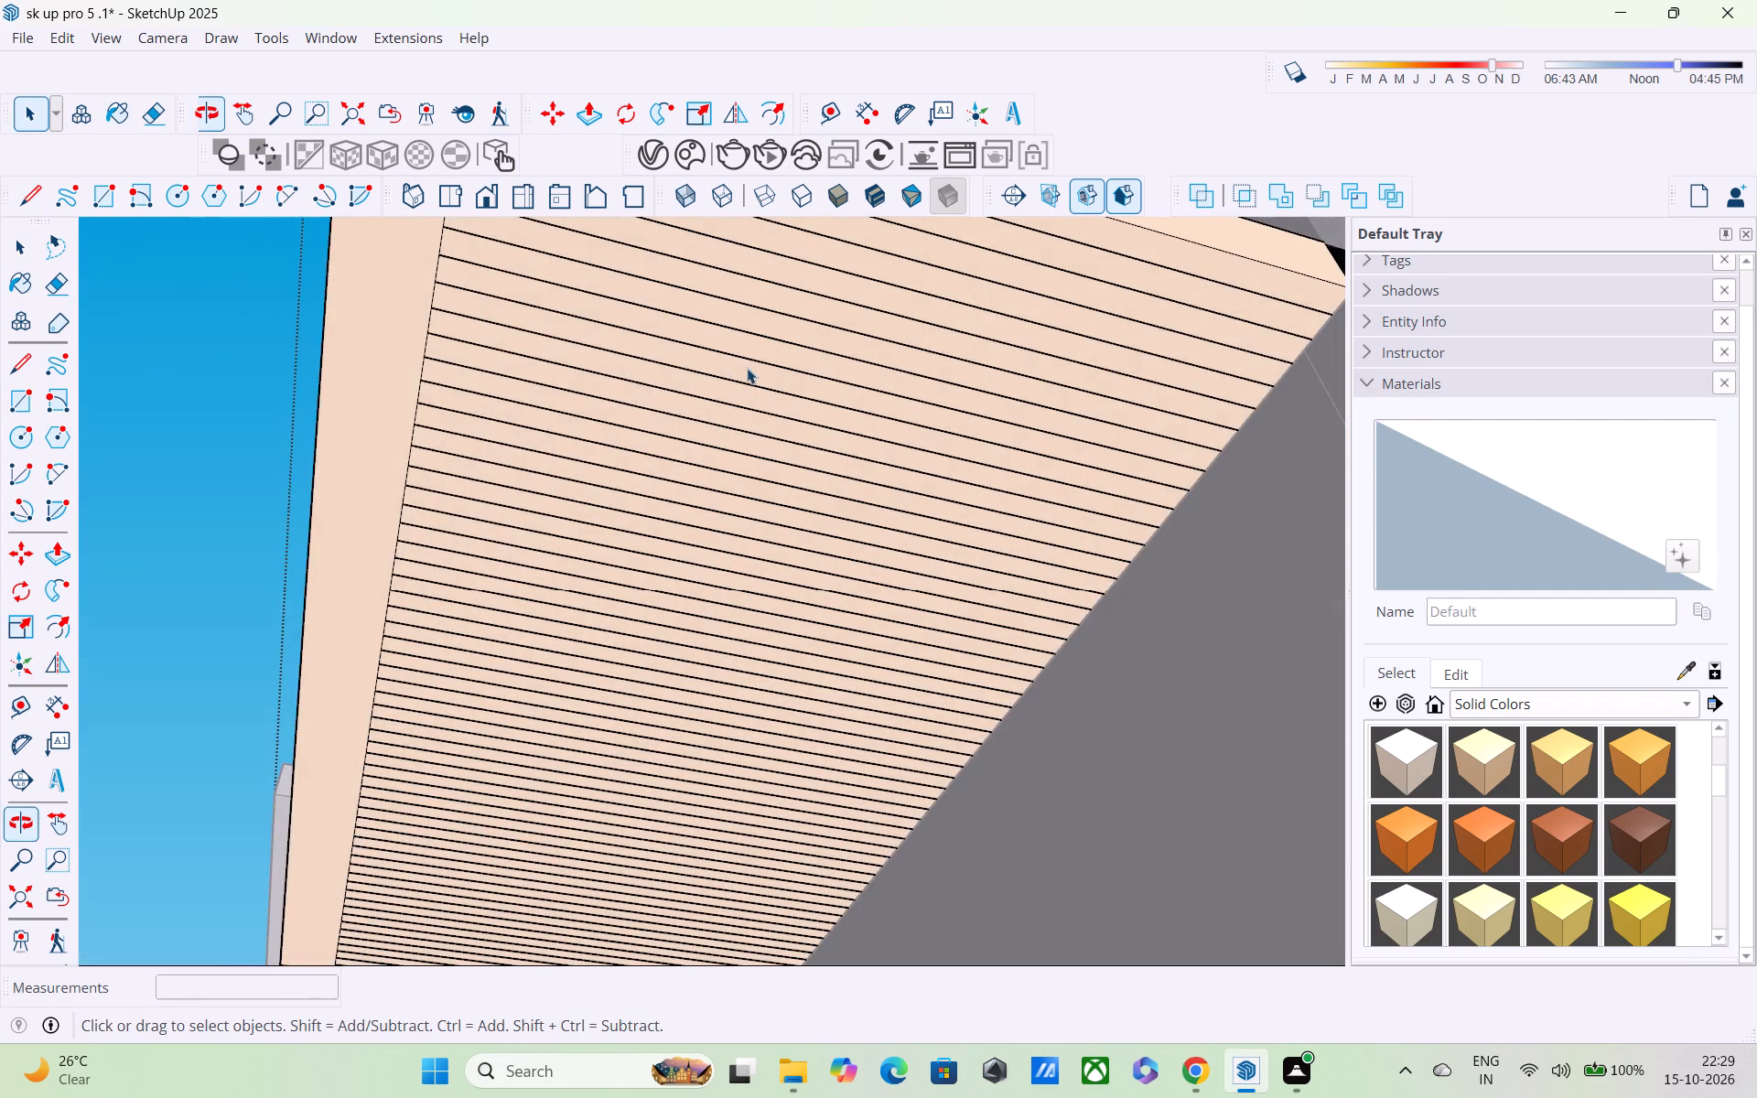
middle_click_drag(747, 368, 610, 380)
scroll(736, 456, "down", 4)
middle_click_drag(790, 467, 698, 511)
scroll(698, 511, "up", 1)
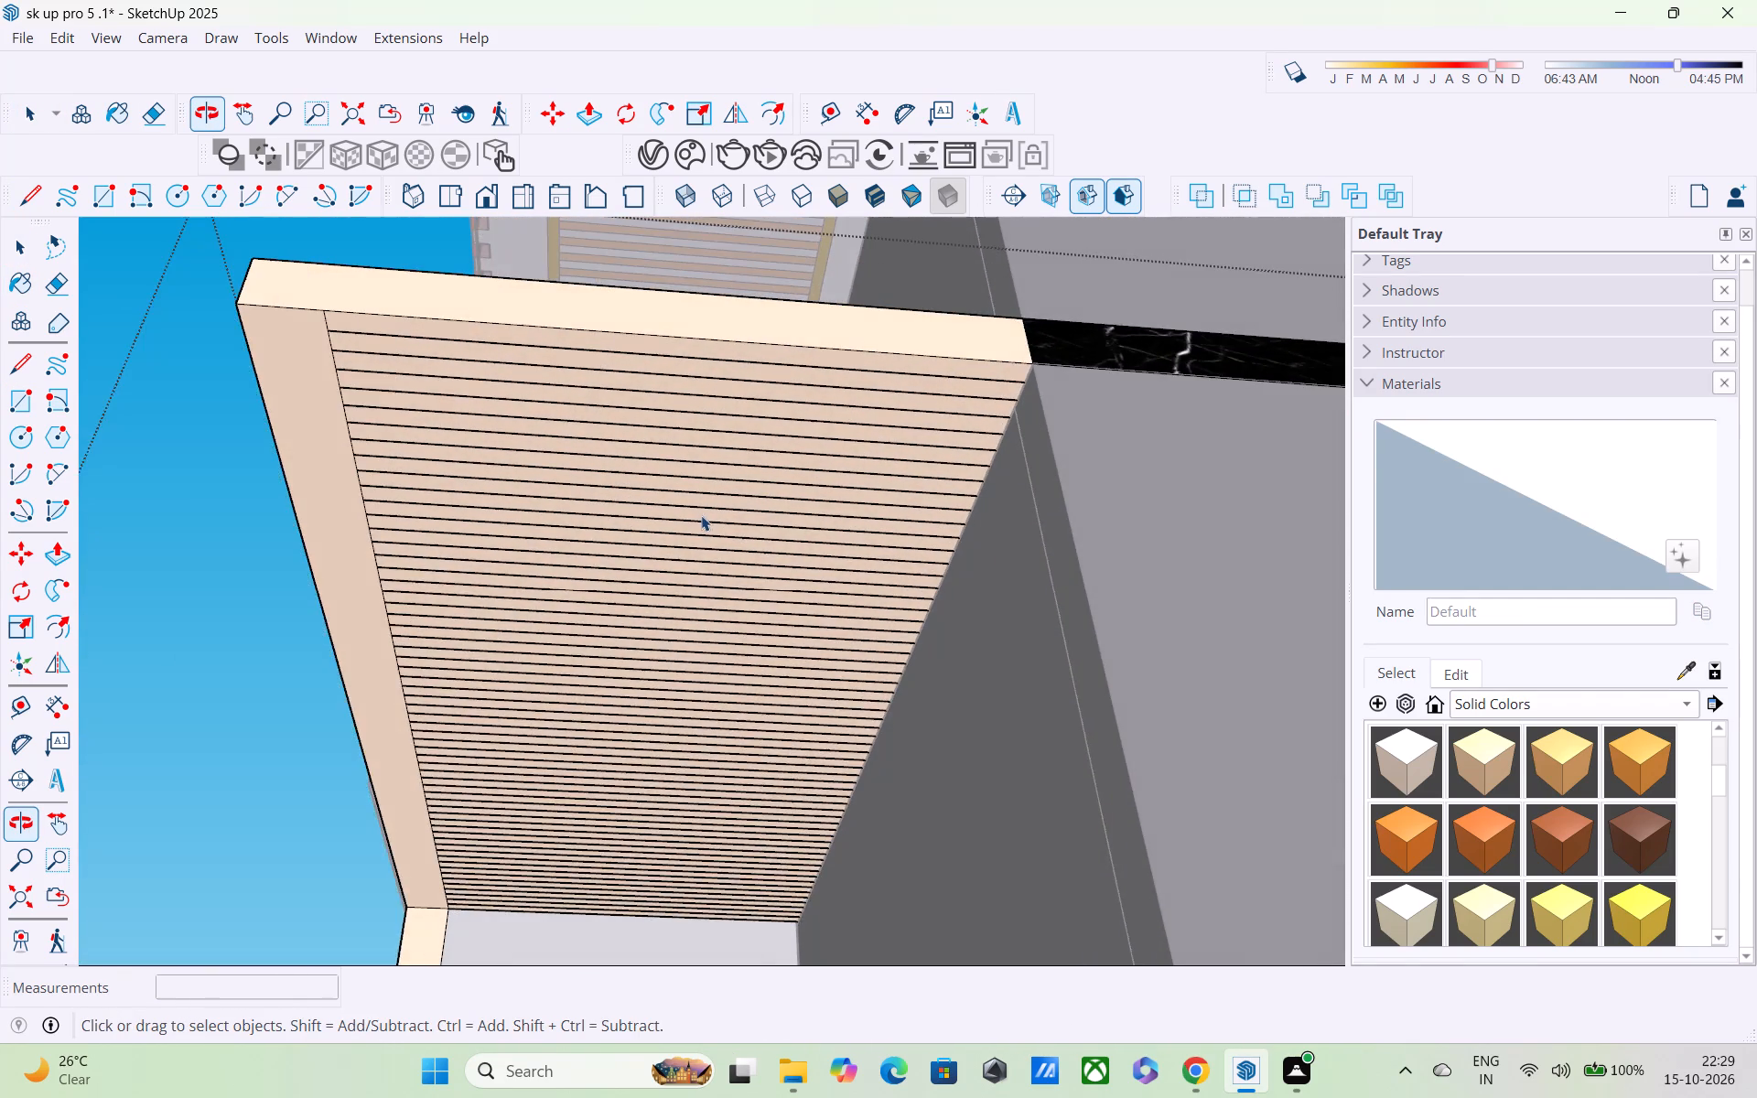
scroll(709, 511, "up", 1)
key("l")
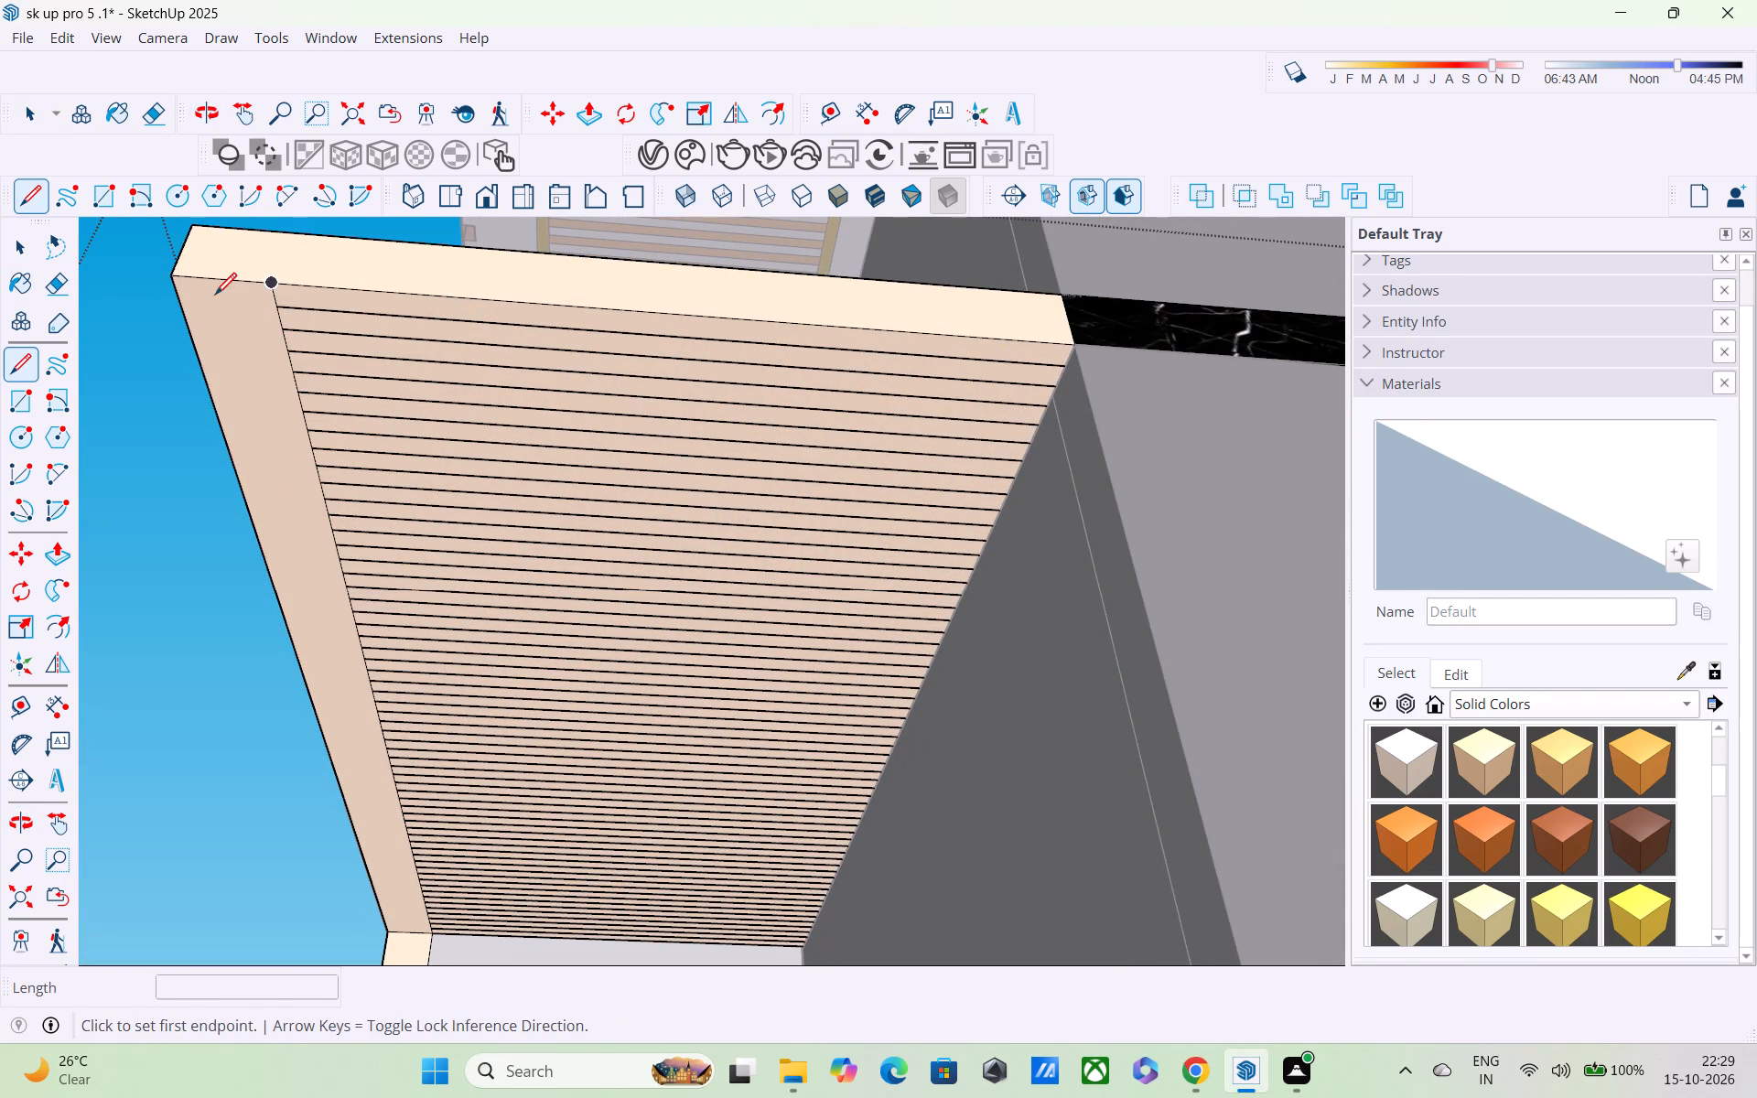
left_click(268, 288)
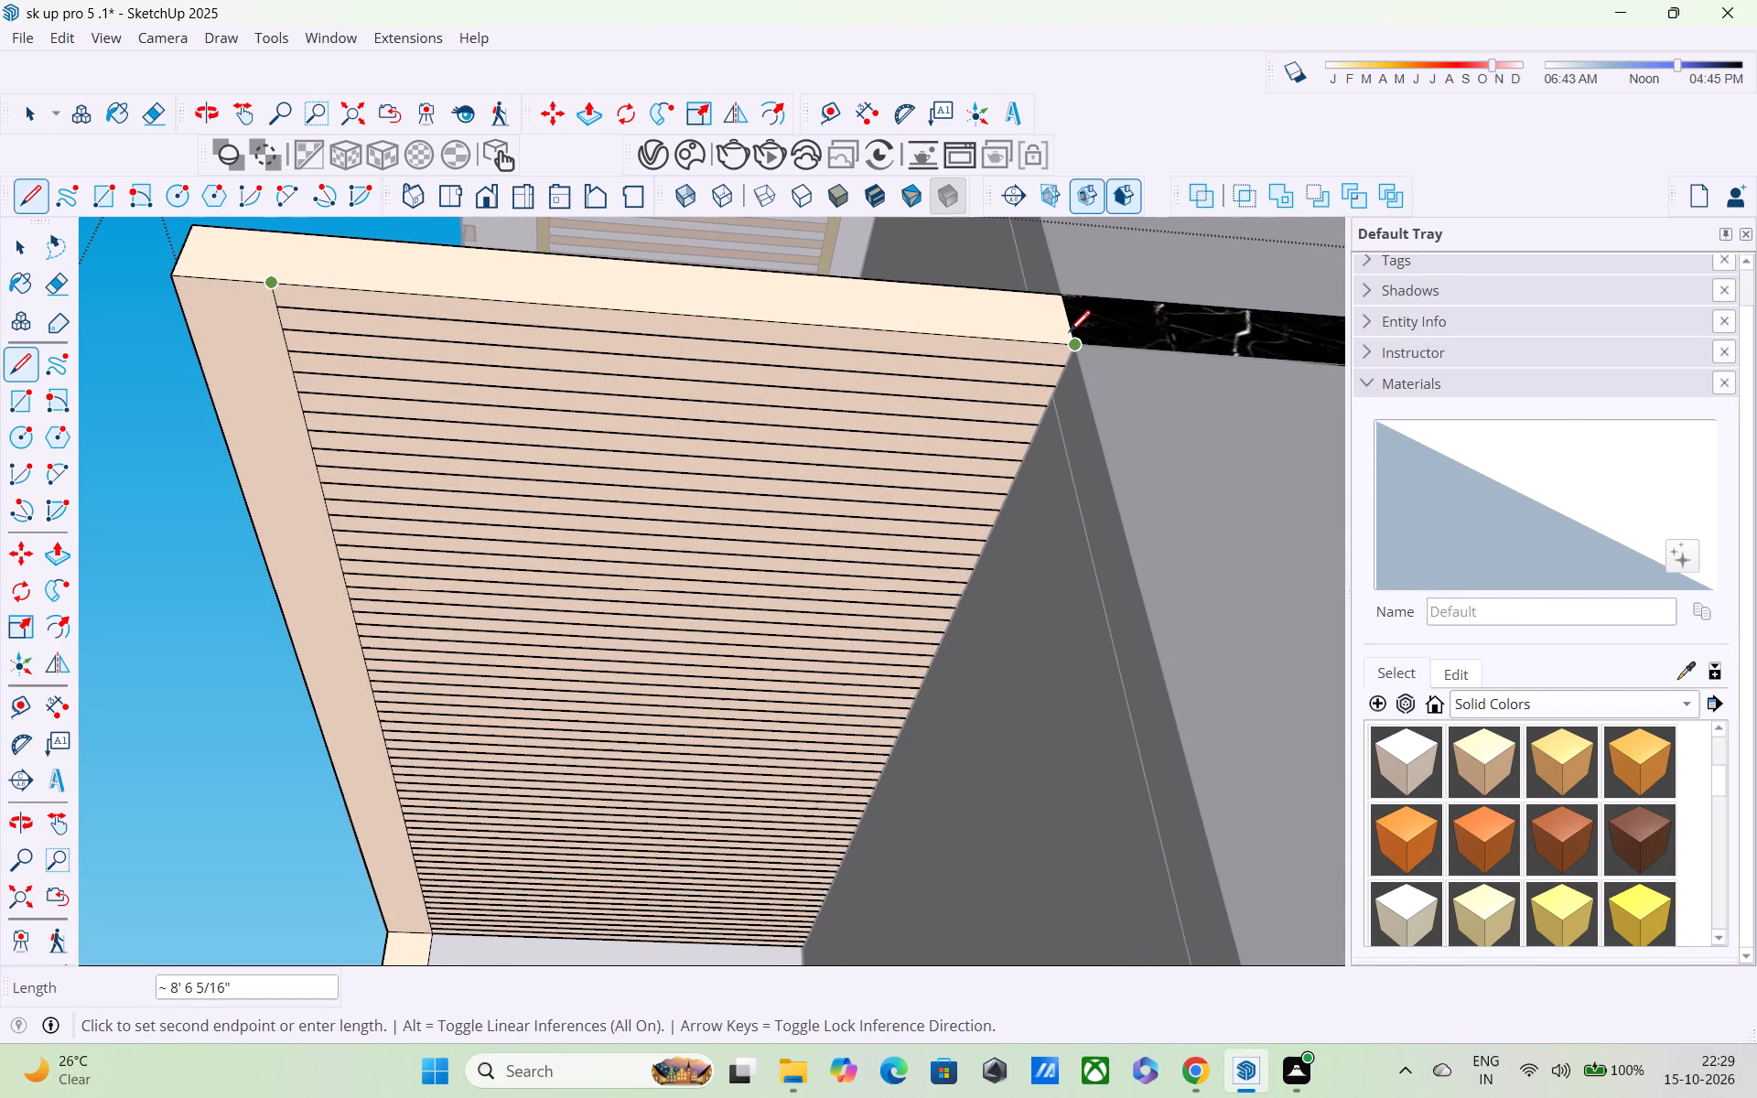
left_click(1073, 346)
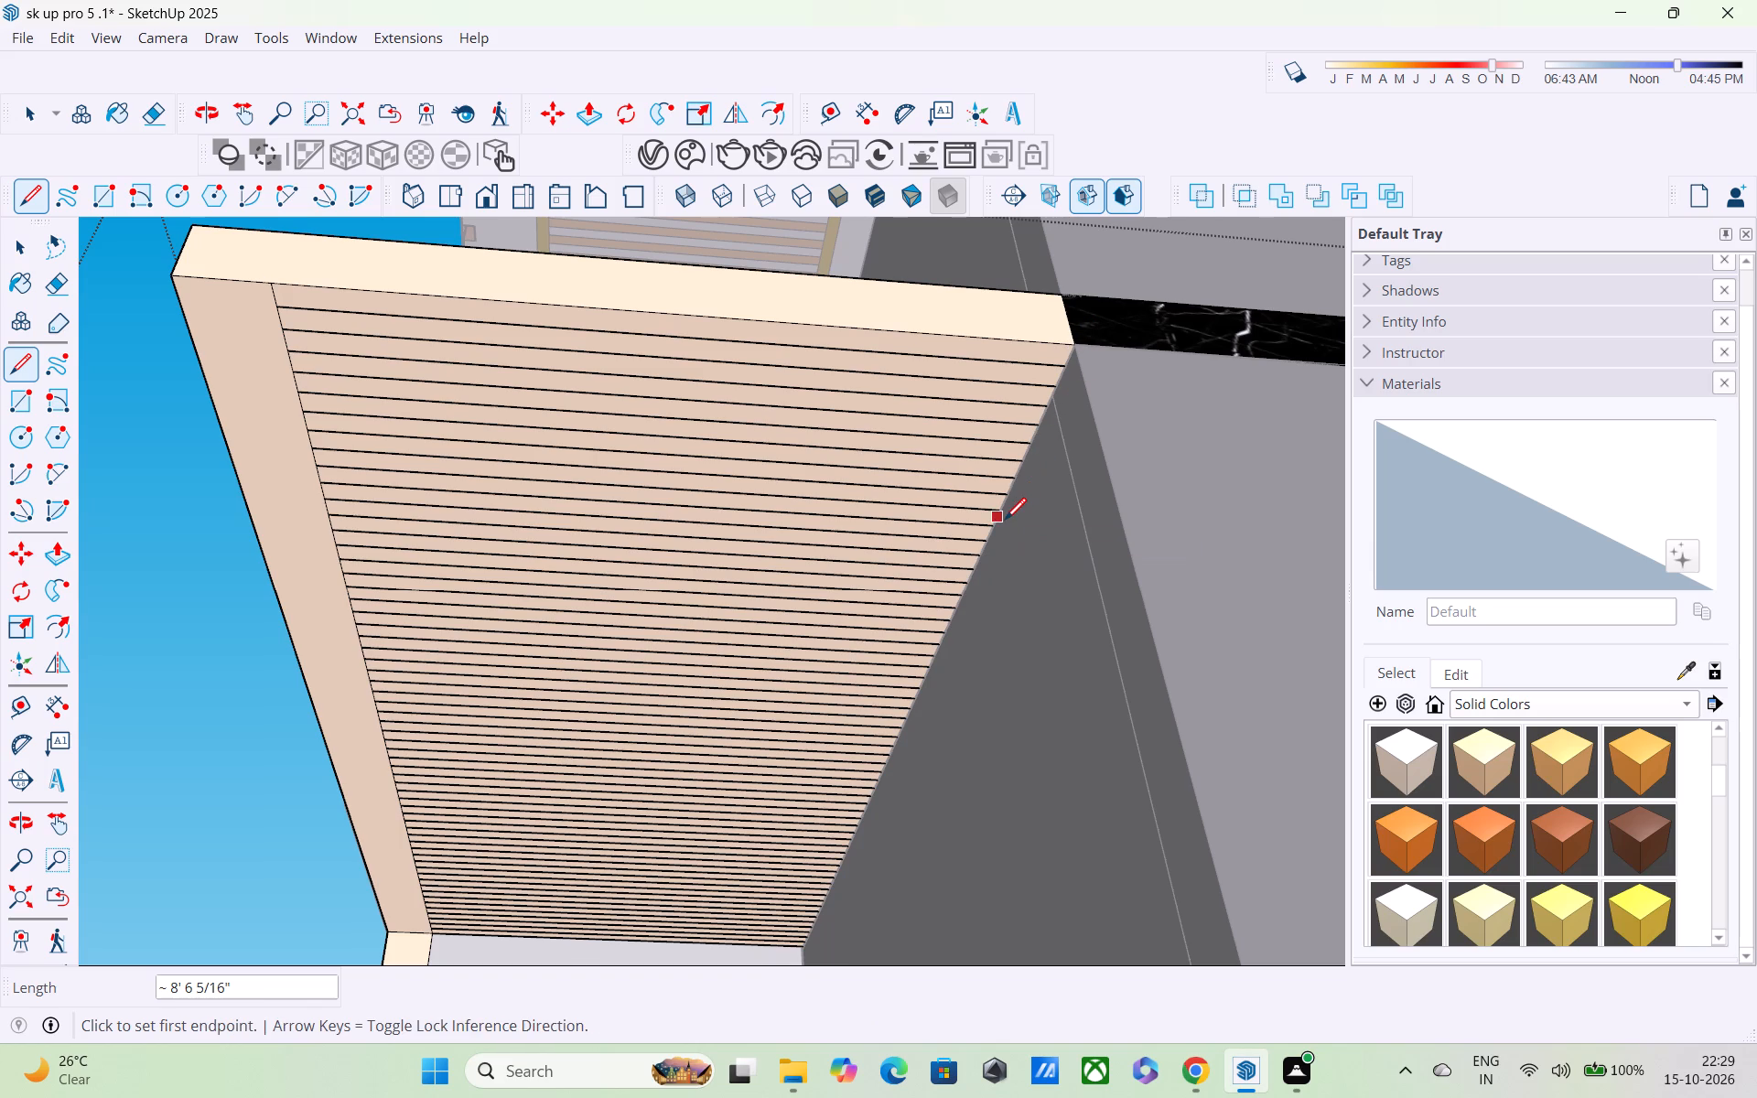
Draw a short line about 5/8" along the back wall edge, from the side-wall corner to the last strip line.
middle_click_drag(1003, 522, 999, 218, "shift")
middle_click_drag(799, 770, 805, 791)
scroll(804, 786, "up", 13)
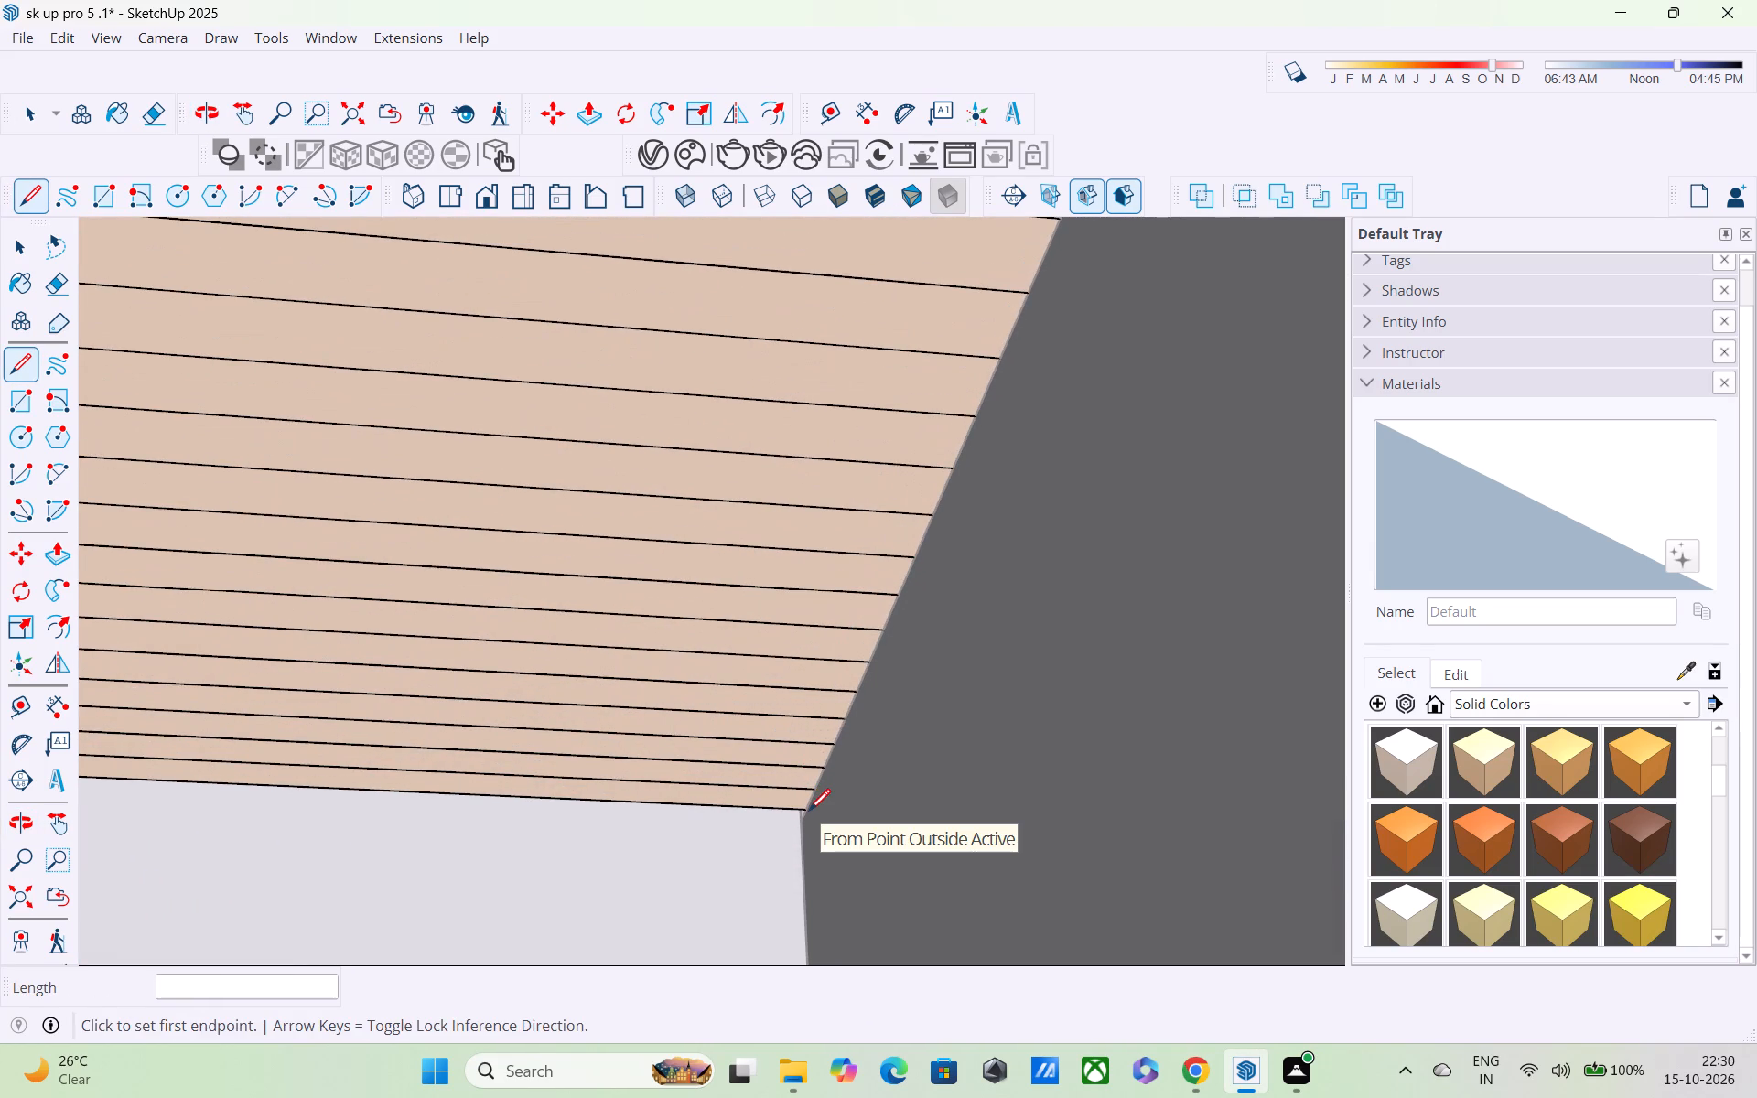
scroll(809, 813, "up", 12)
middle_click_drag(799, 807, 995, 813)
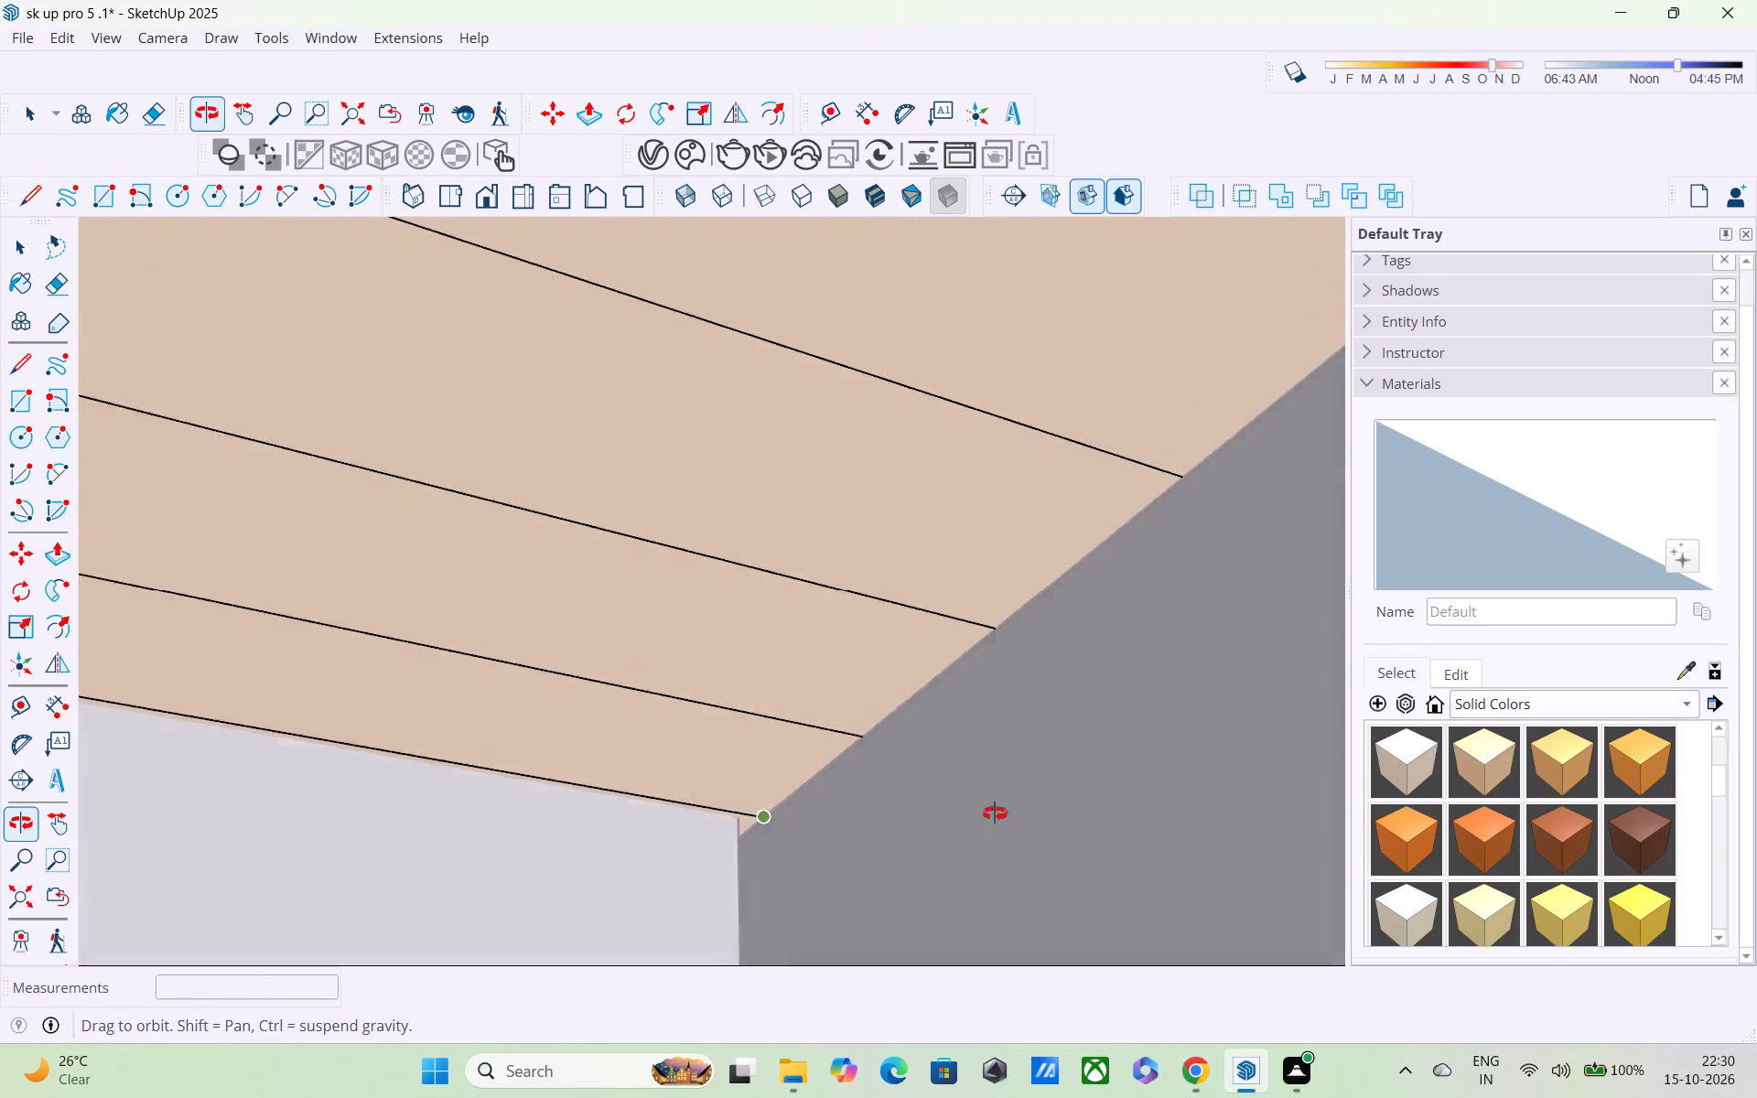
middle_click_drag(995, 813, 1138, 813)
scroll(793, 812, "up", 4)
scroll(666, 817, "up", 7)
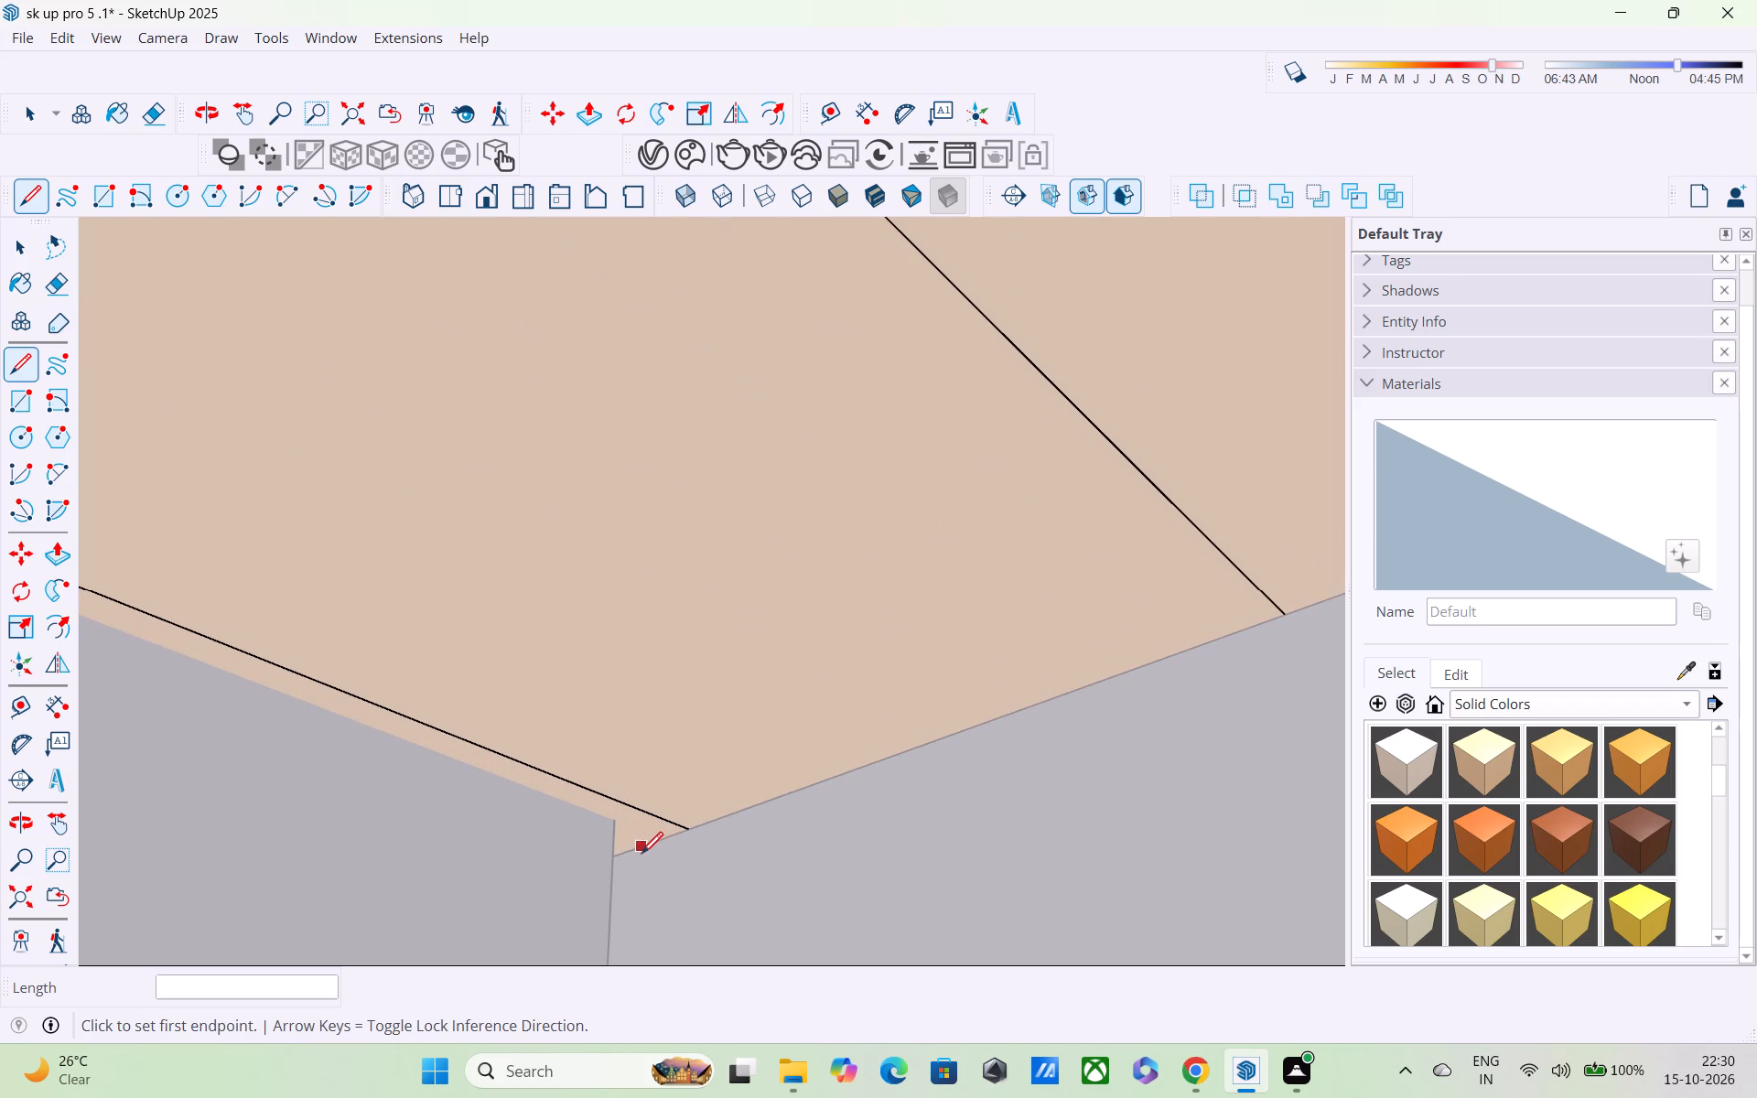
left_click(621, 857)
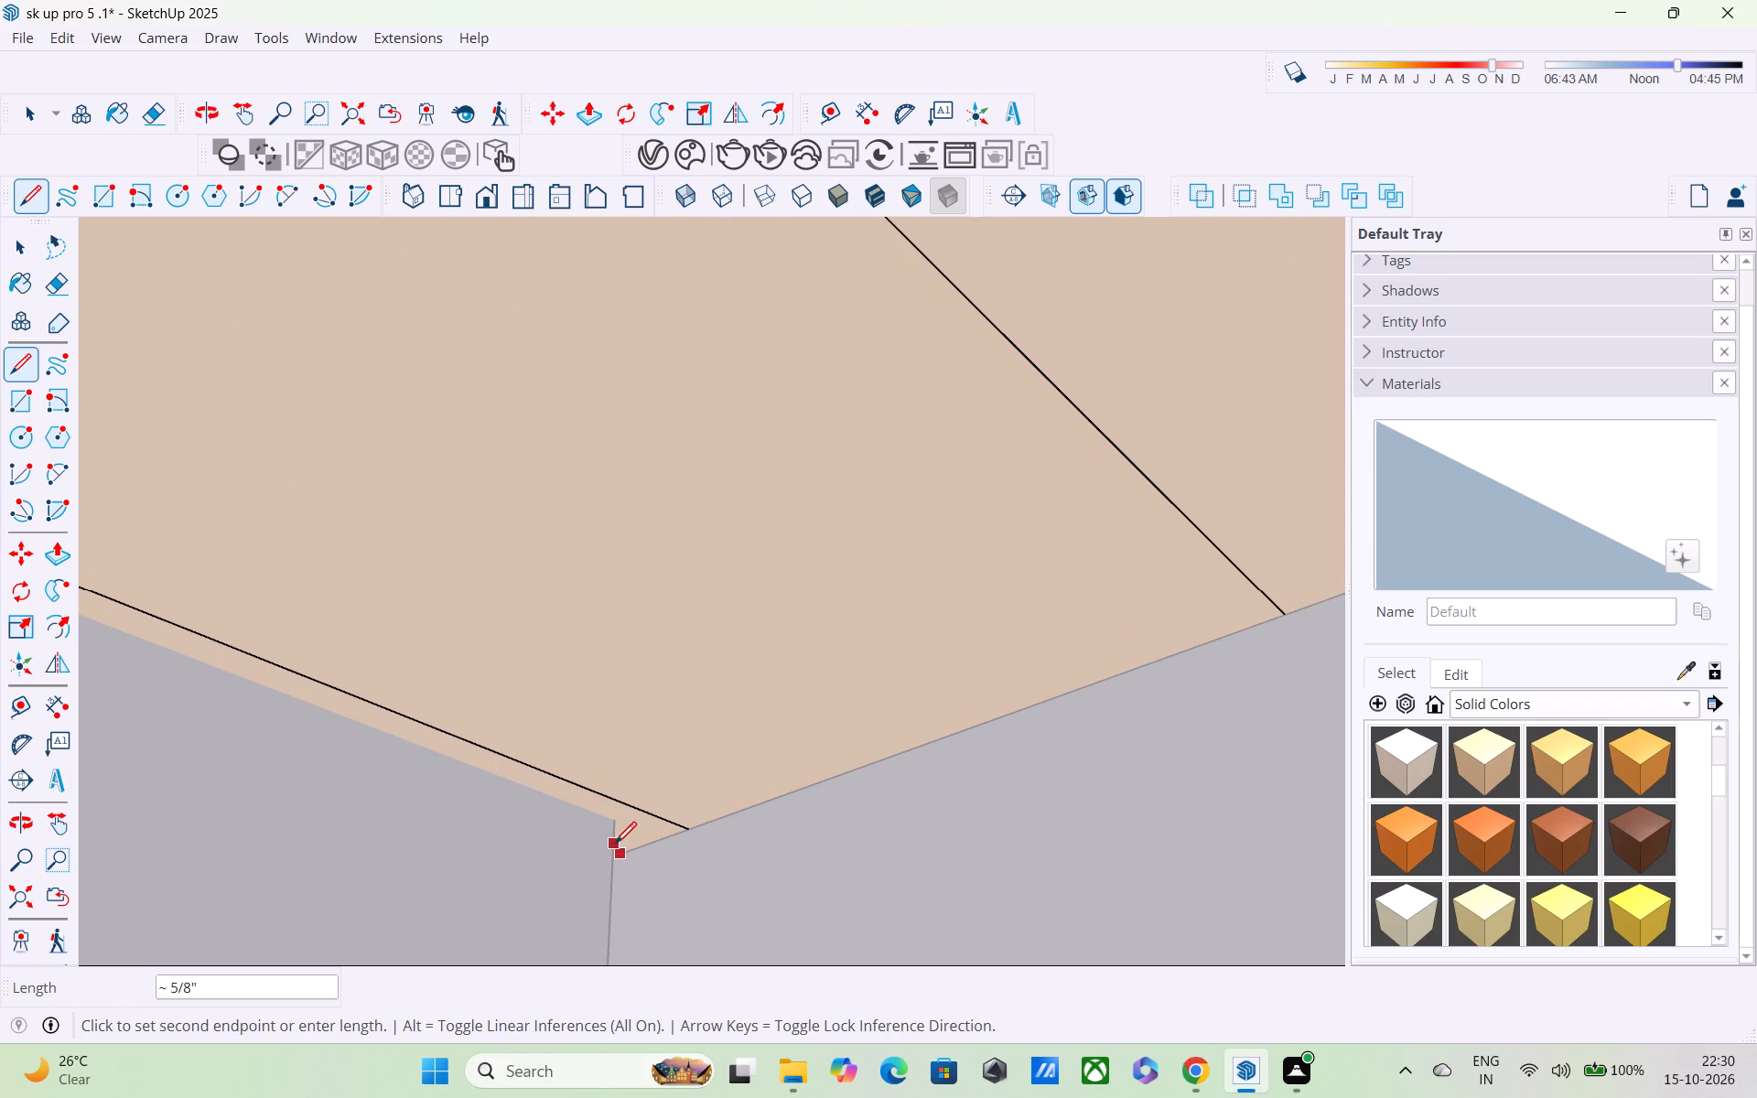
left_click(682, 839)
Draw a line about 18' 5 3/4" along the strips' back ends, from the last strip line to the corner beside the black marble band.
scroll(685, 839, "down", 3)
scroll(694, 840, "up", 1)
scroll(694, 840, "down", 7)
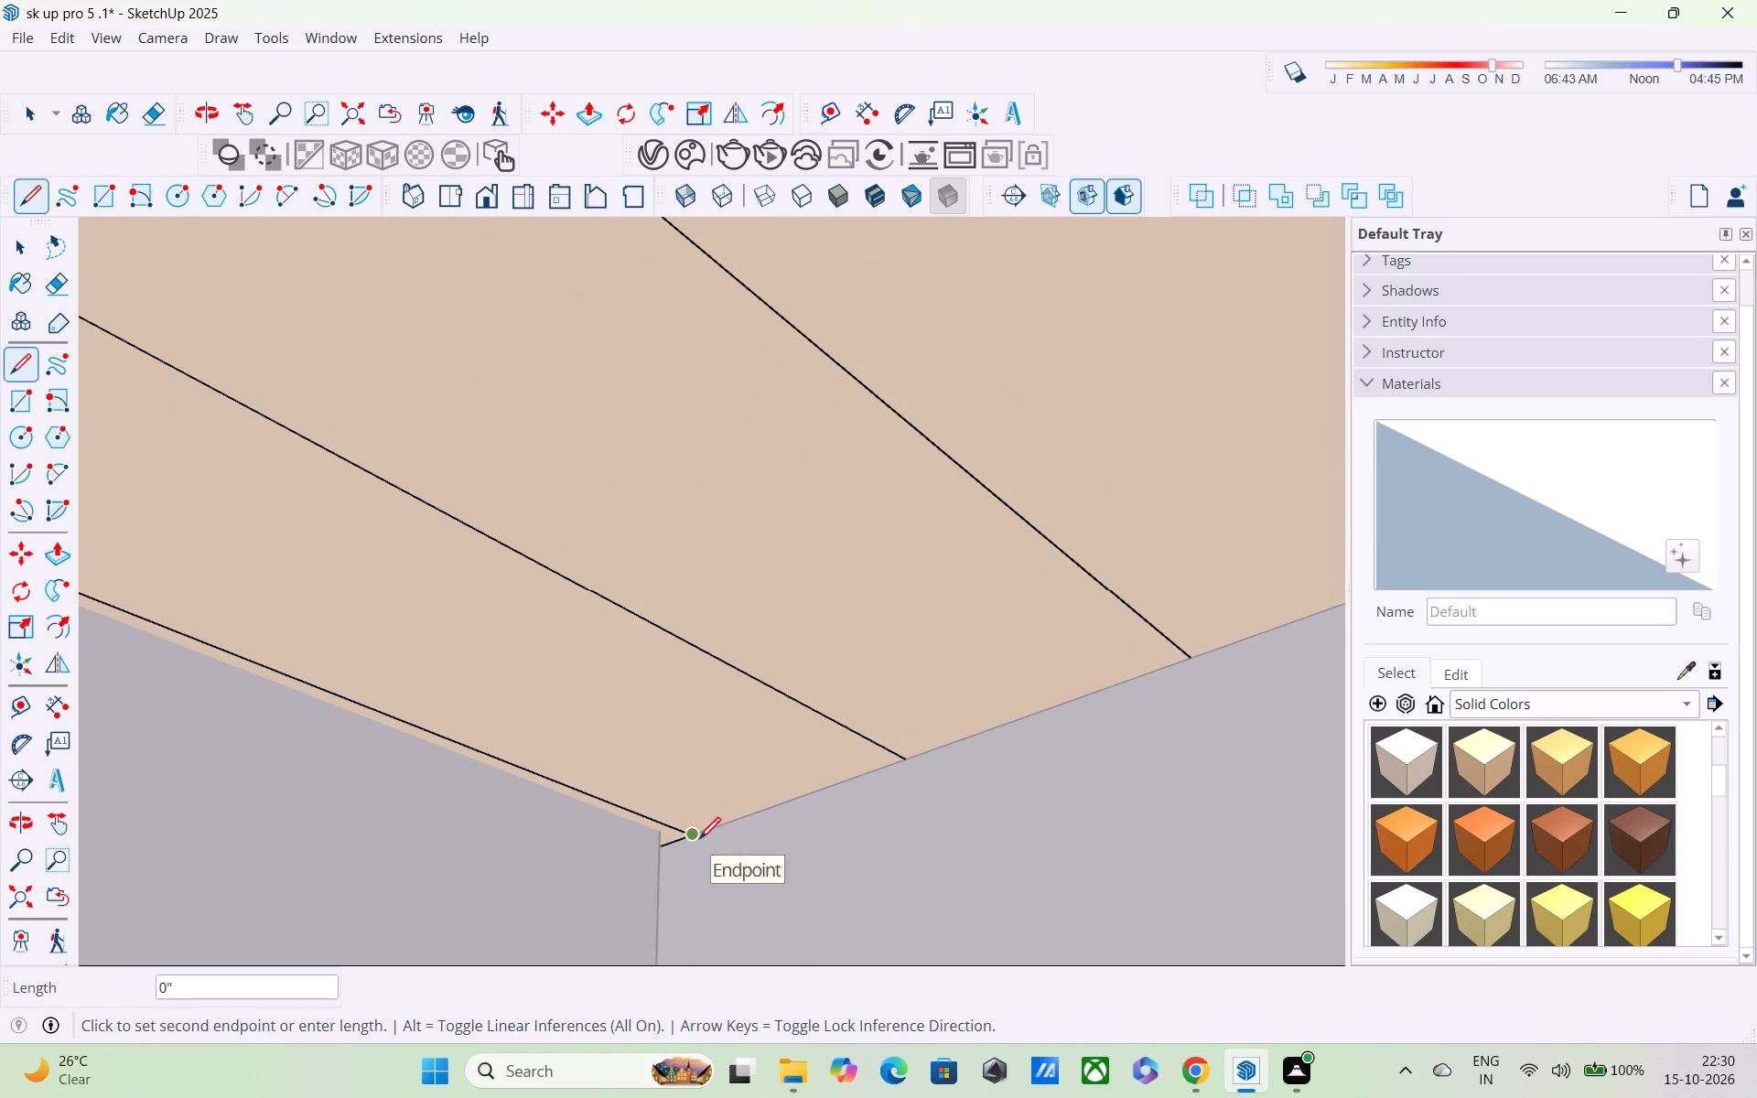
left_click(689, 842)
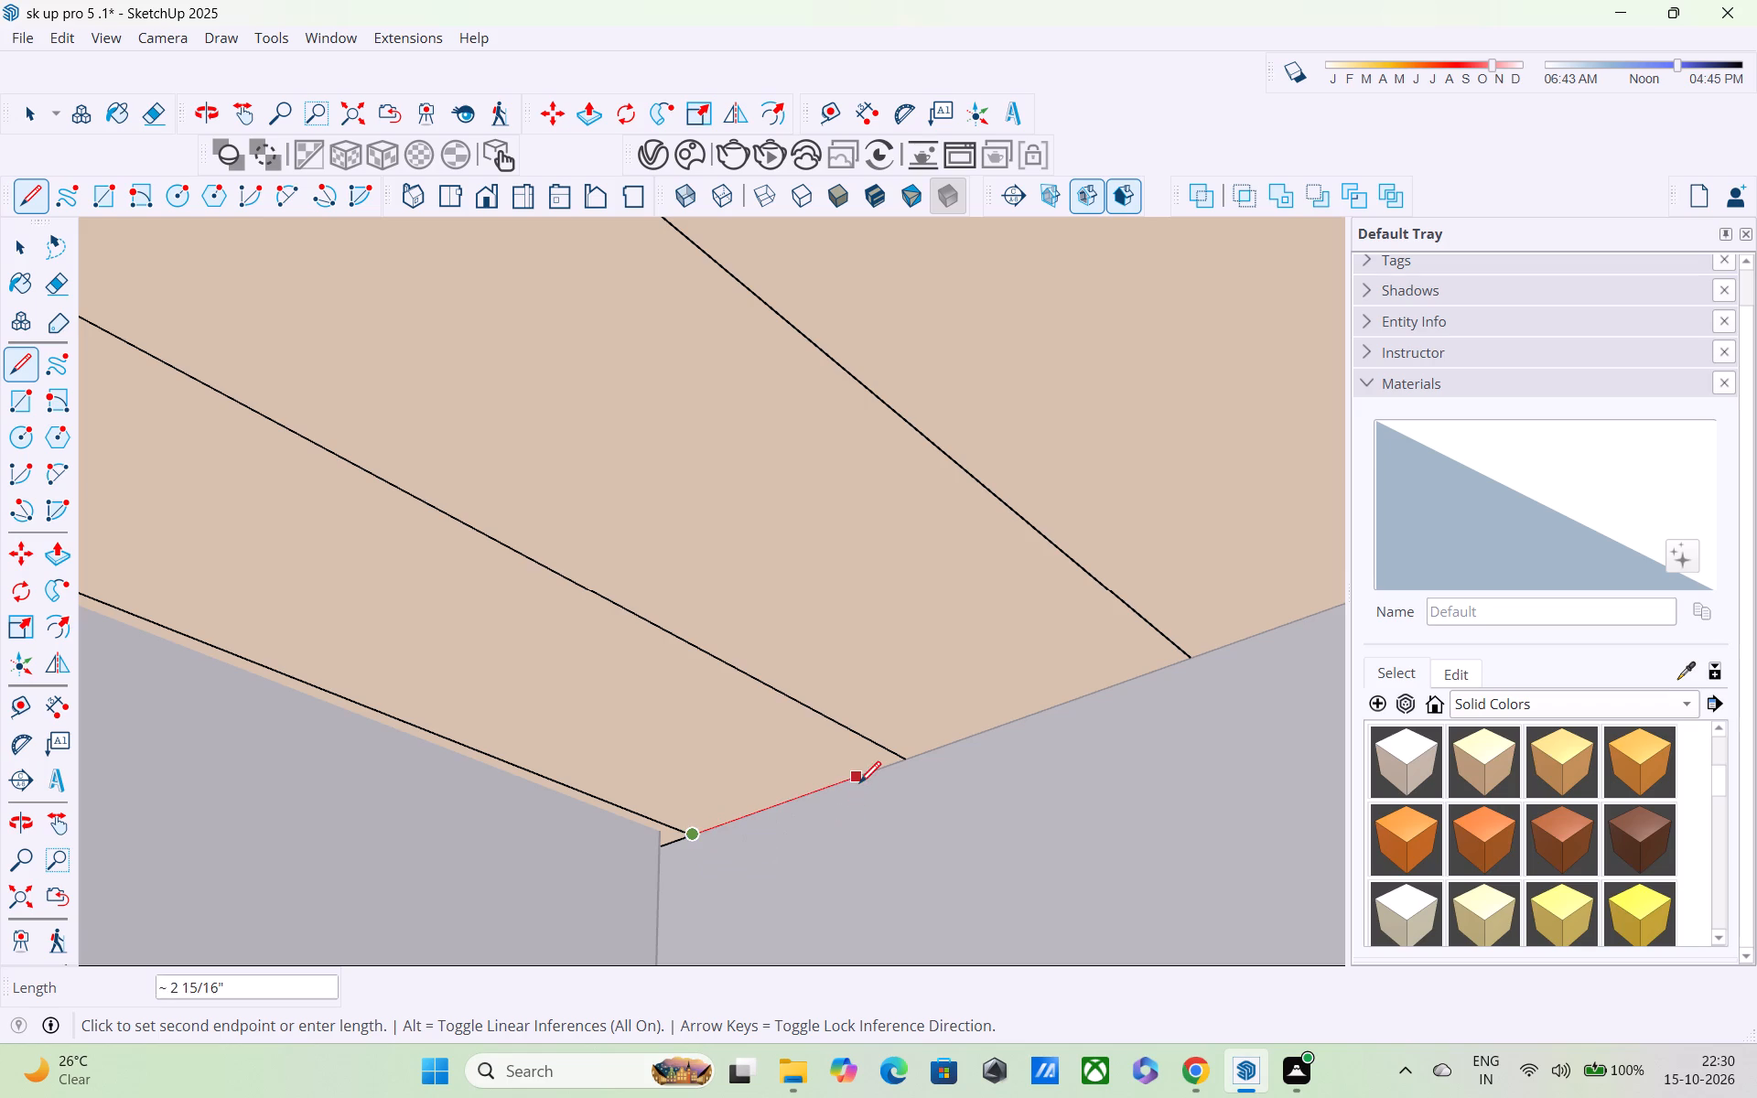
middle_click_drag(859, 784, 251, 666, "shift")
scroll(296, 640, "down", 6)
middle_click_drag(480, 535, 376, 574, "shift")
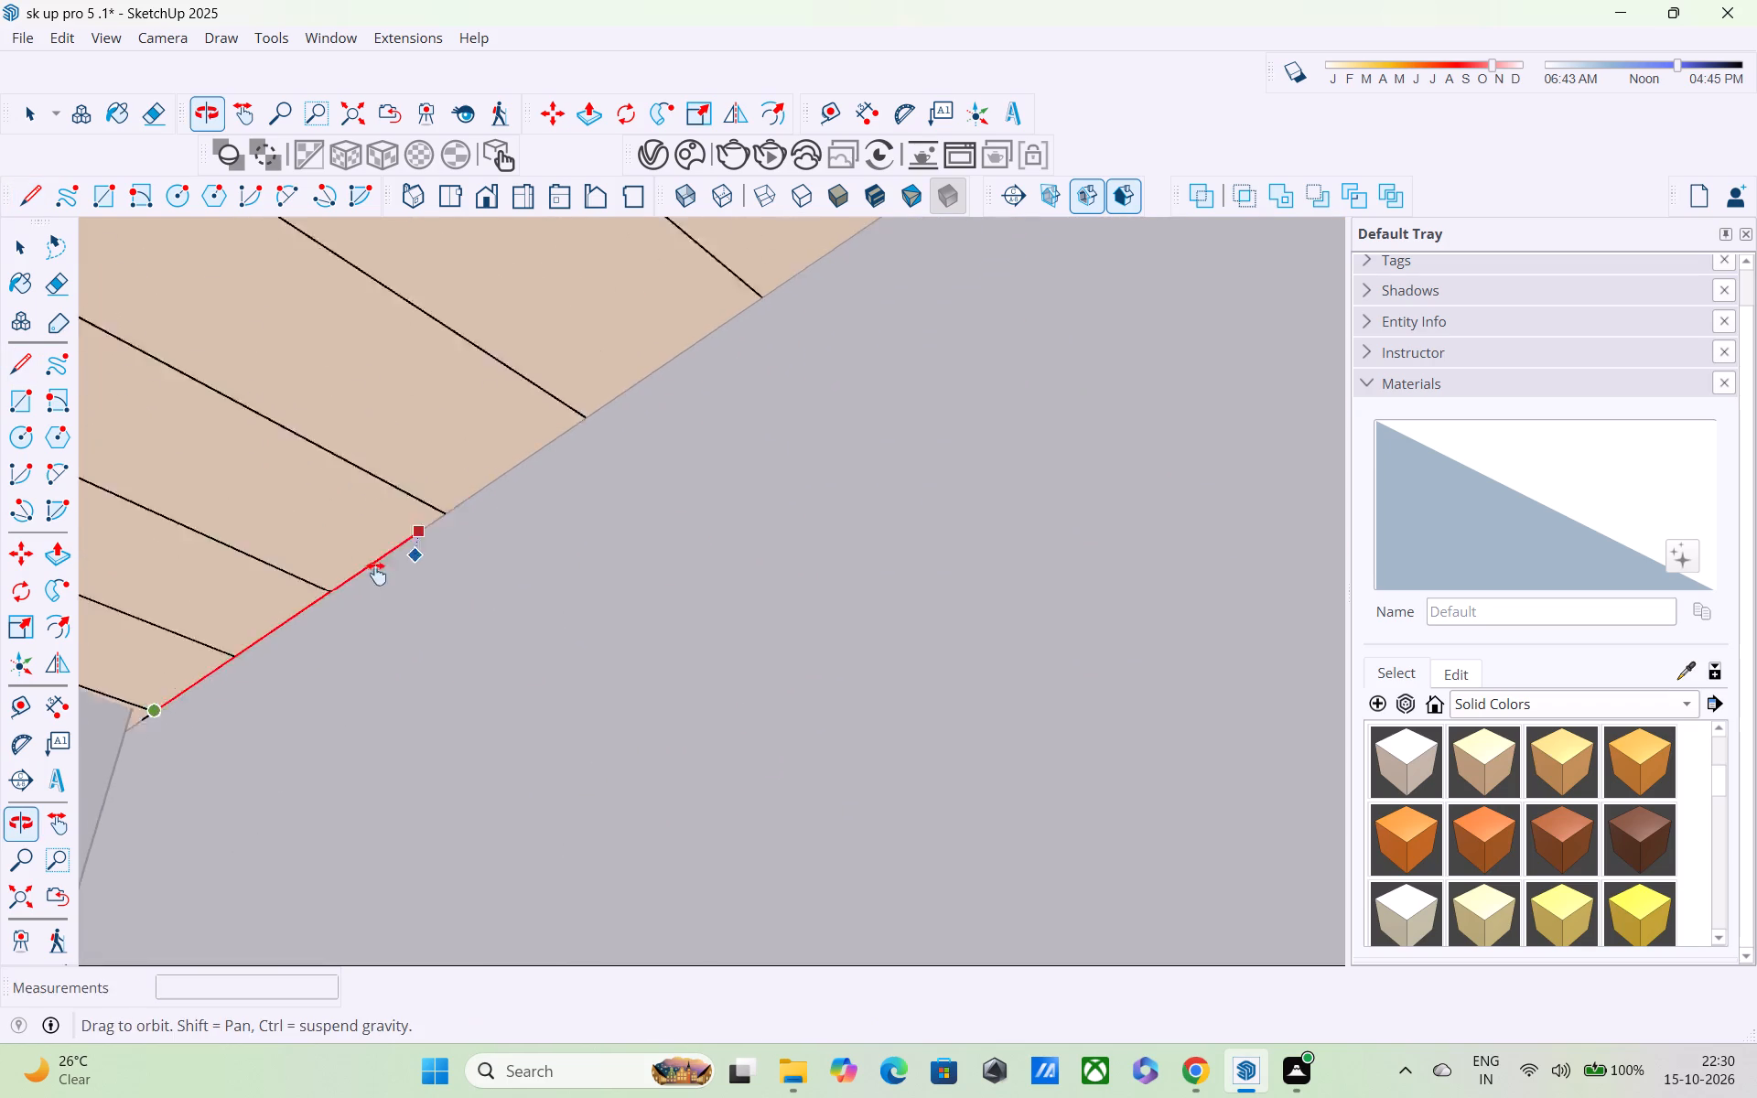
middle_click_drag(376, 574, 12, 718, "shift")
scroll(68, 662, "down", 4)
scroll(336, 474, "down", 2)
middle_click_drag(361, 433, 383, 689, "shift")
scroll(458, 620, "down", 3)
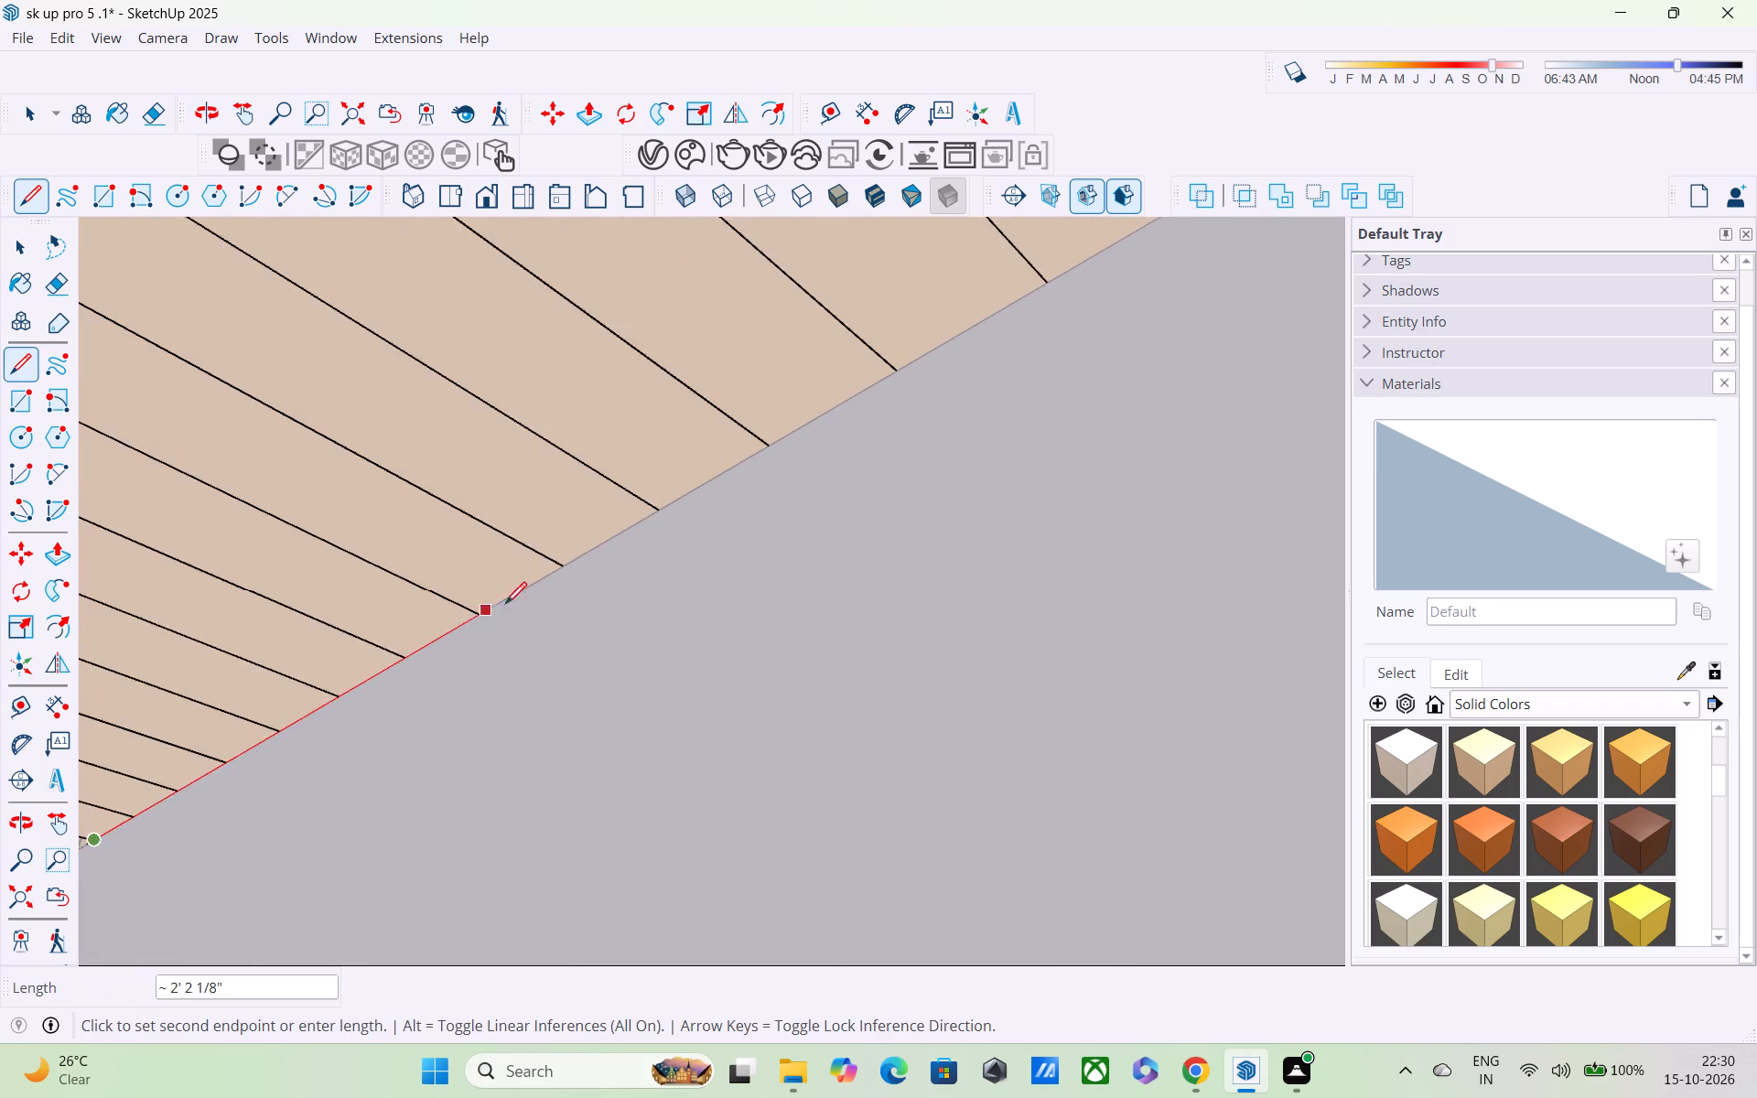
scroll(505, 606, "down", 8)
middle_click(347, 651, "shift")
scroll(347, 651, "up", 1, "shift")
scroll(422, 632, "down", 3)
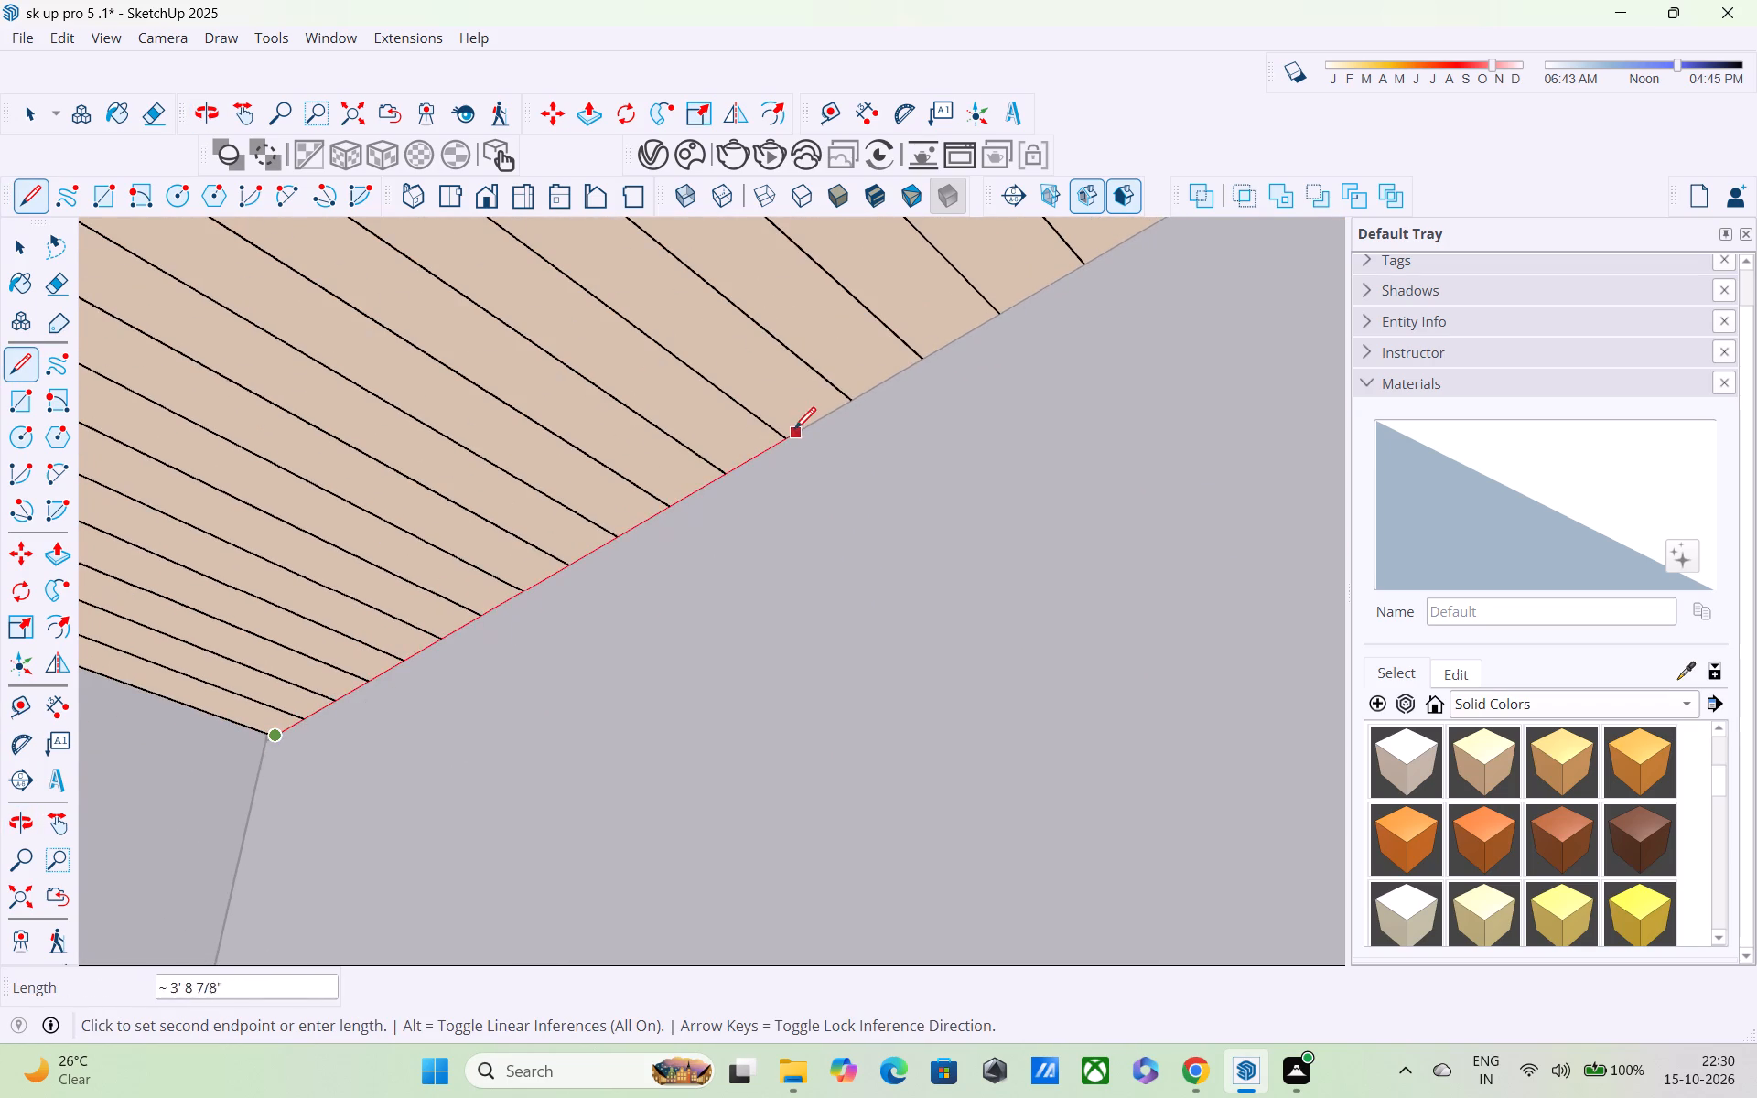
middle_click_drag(795, 430, 467, 682)
scroll(578, 603, "down", 10)
middle_click_drag(885, 461, 385, 632, "shift")
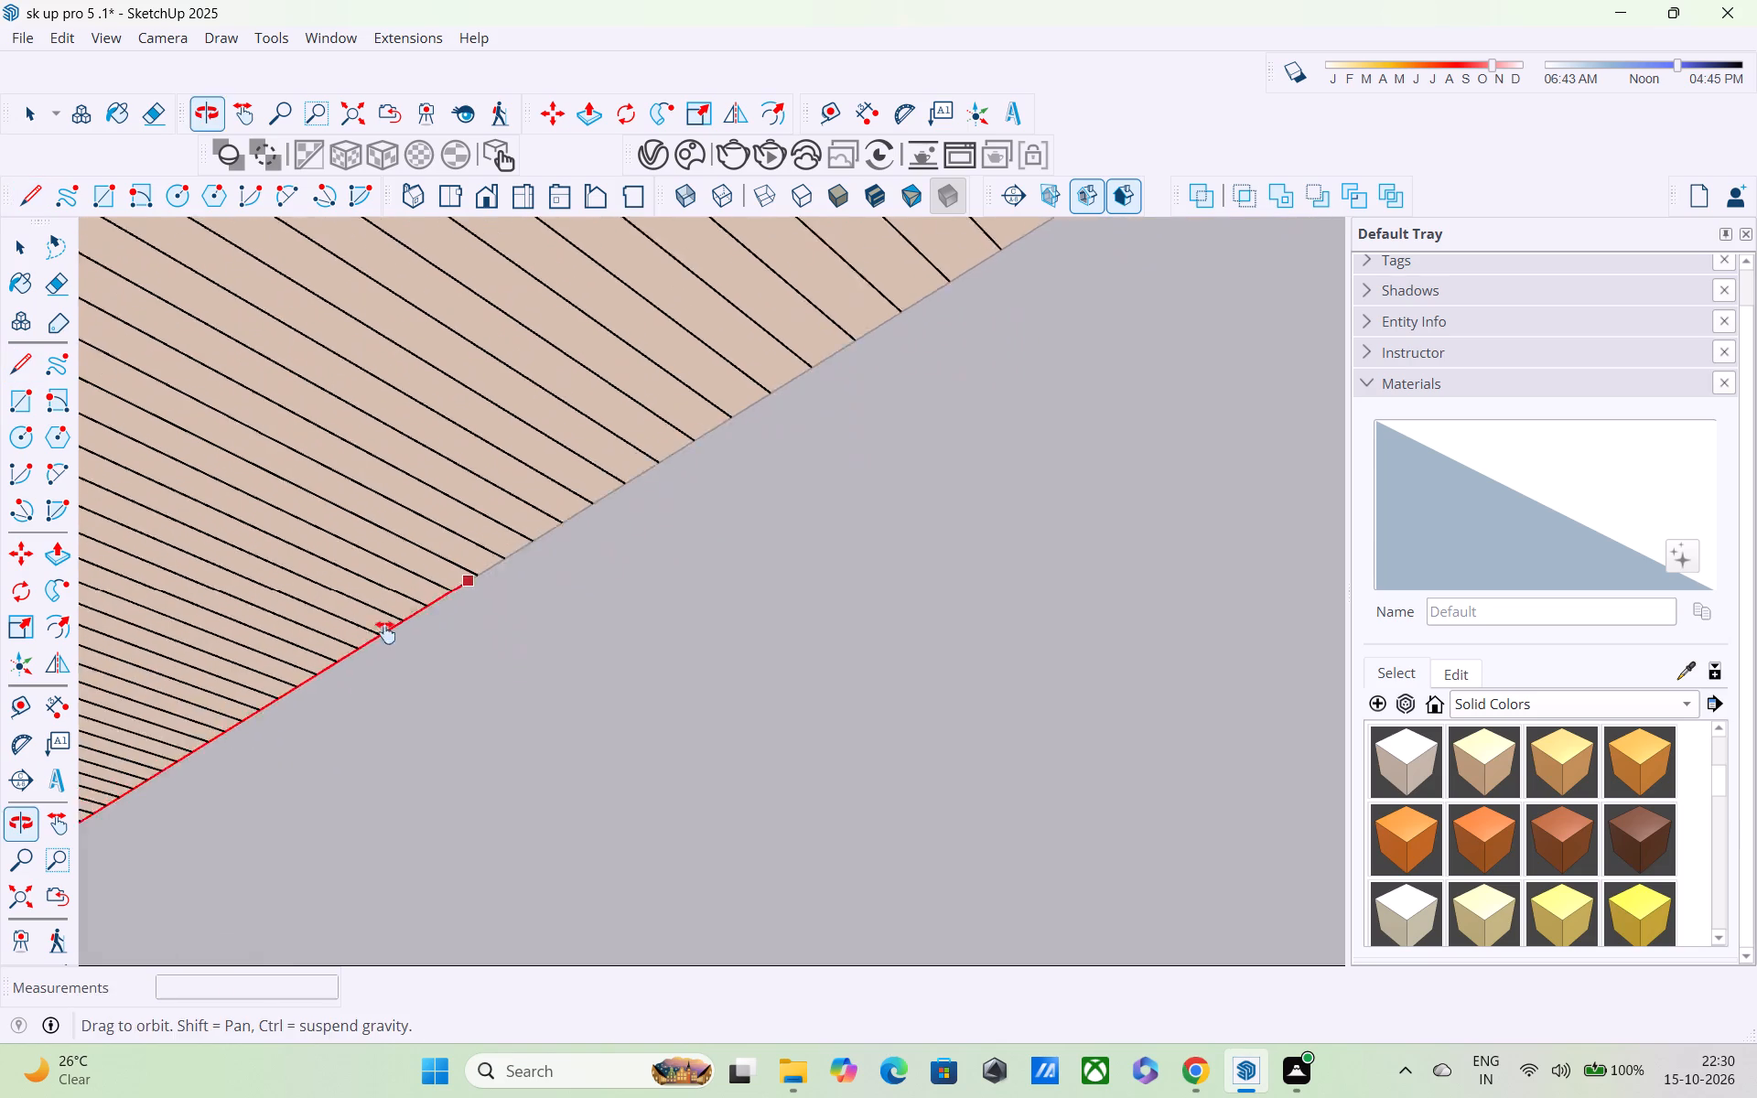
middle_click_drag(385, 632, 312, 666, "shift")
scroll(494, 532, "down", 9)
middle_click_drag(693, 431, 422, 716, "shift")
scroll(422, 716, "up", 1, "shift")
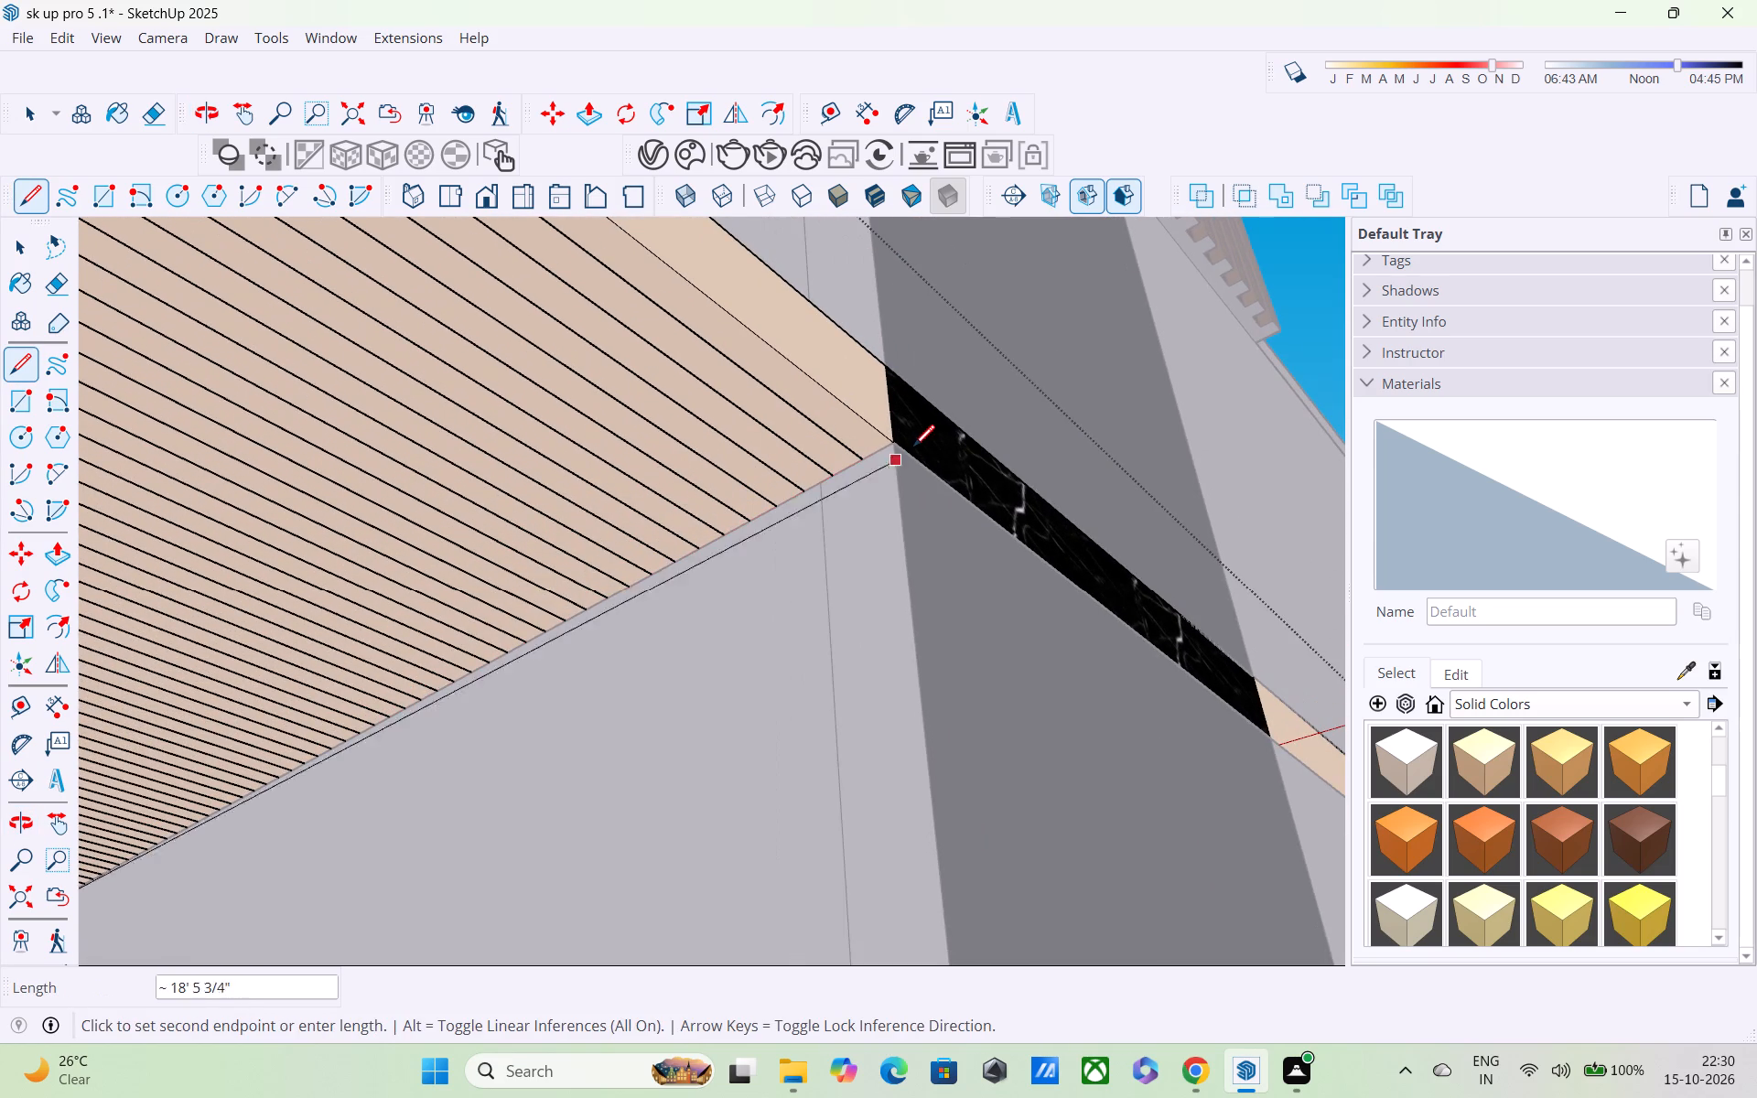
left_click(900, 451)
key("space")
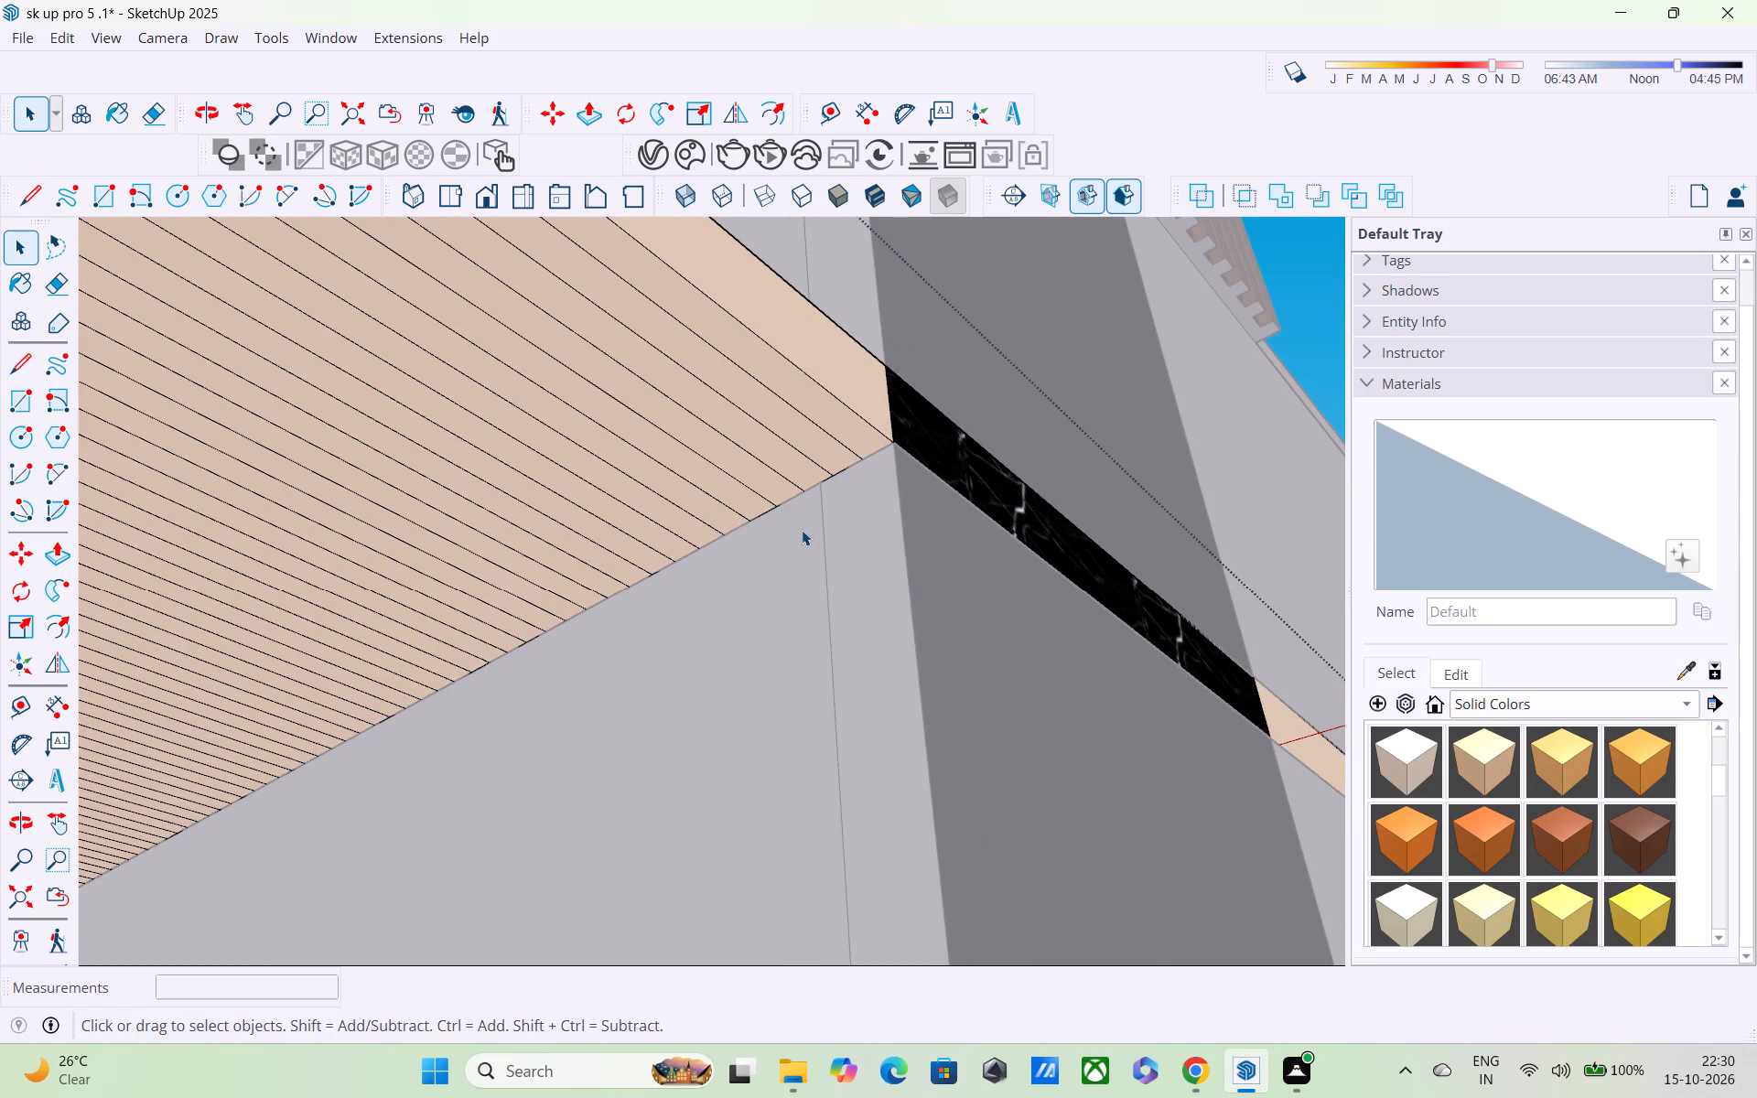
Paint the end ceiling strip nearest the black marble band with C05_Golden_Blaze, undoing the fills on the two strips next to it.
left_click(1428, 840)
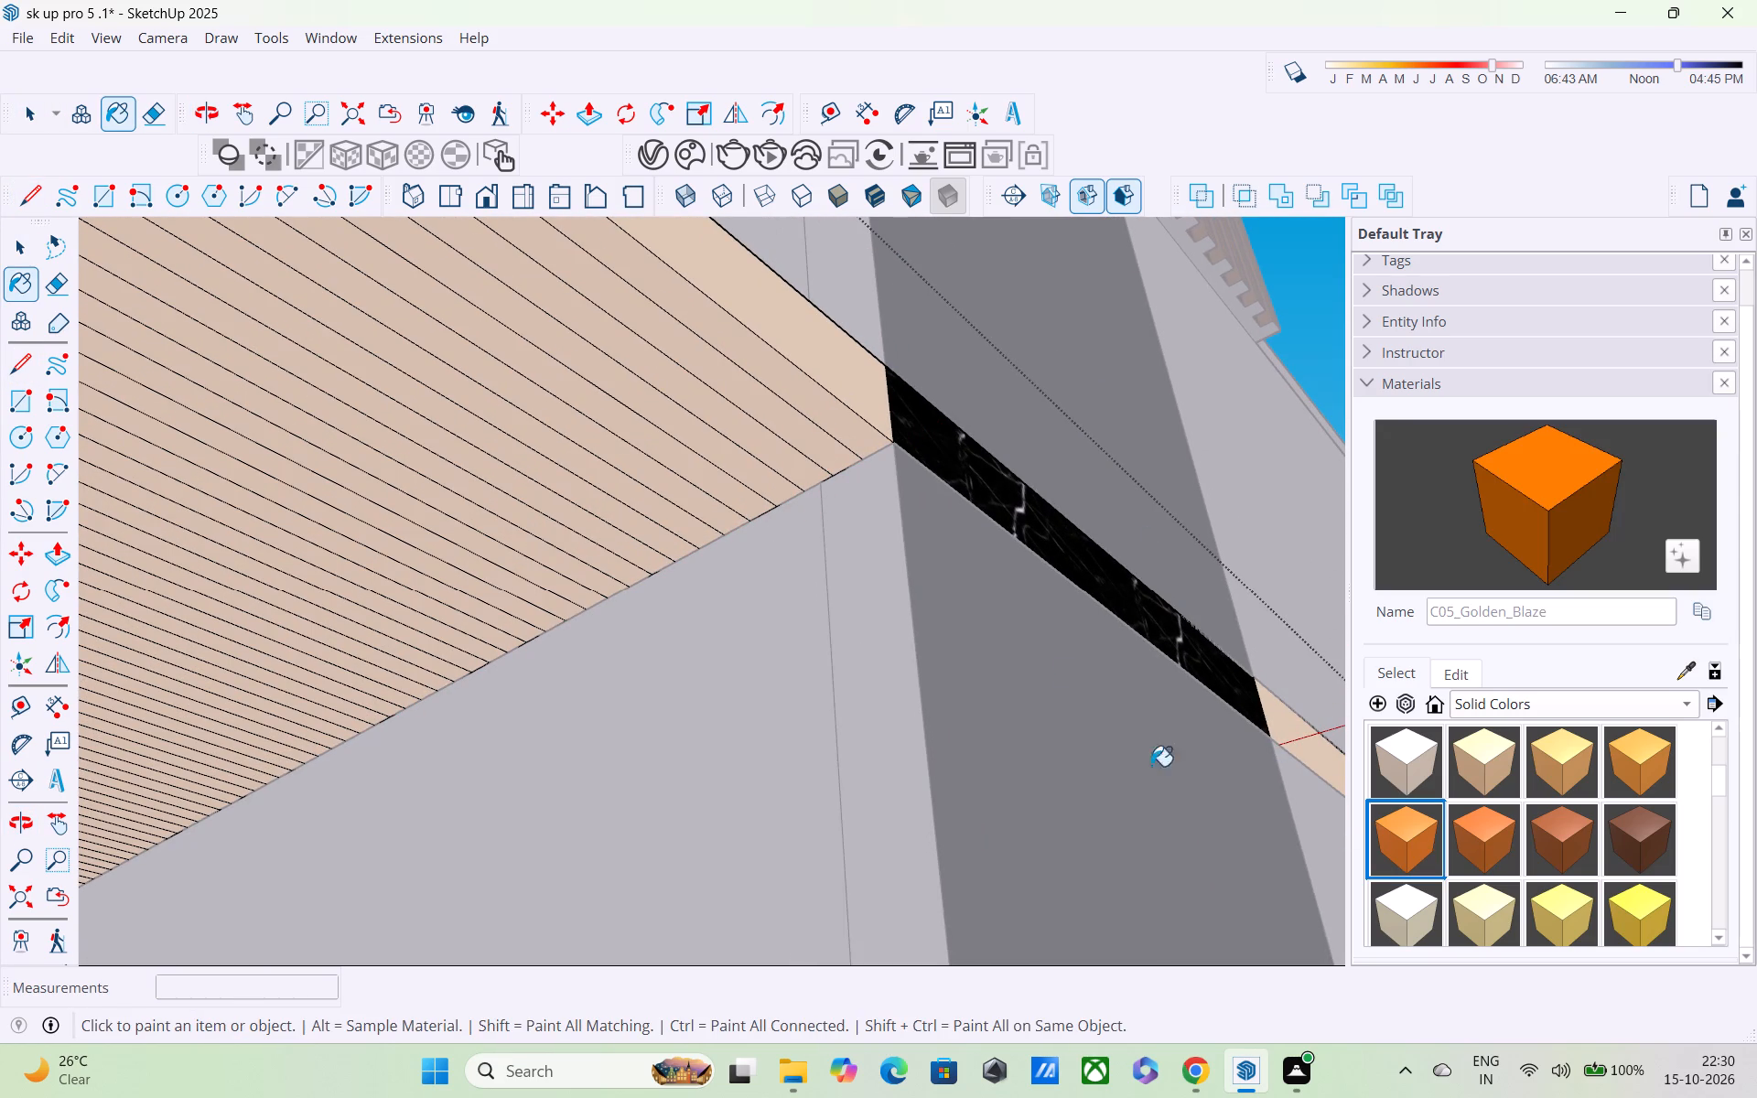
left_click(797, 390)
left_click(761, 418)
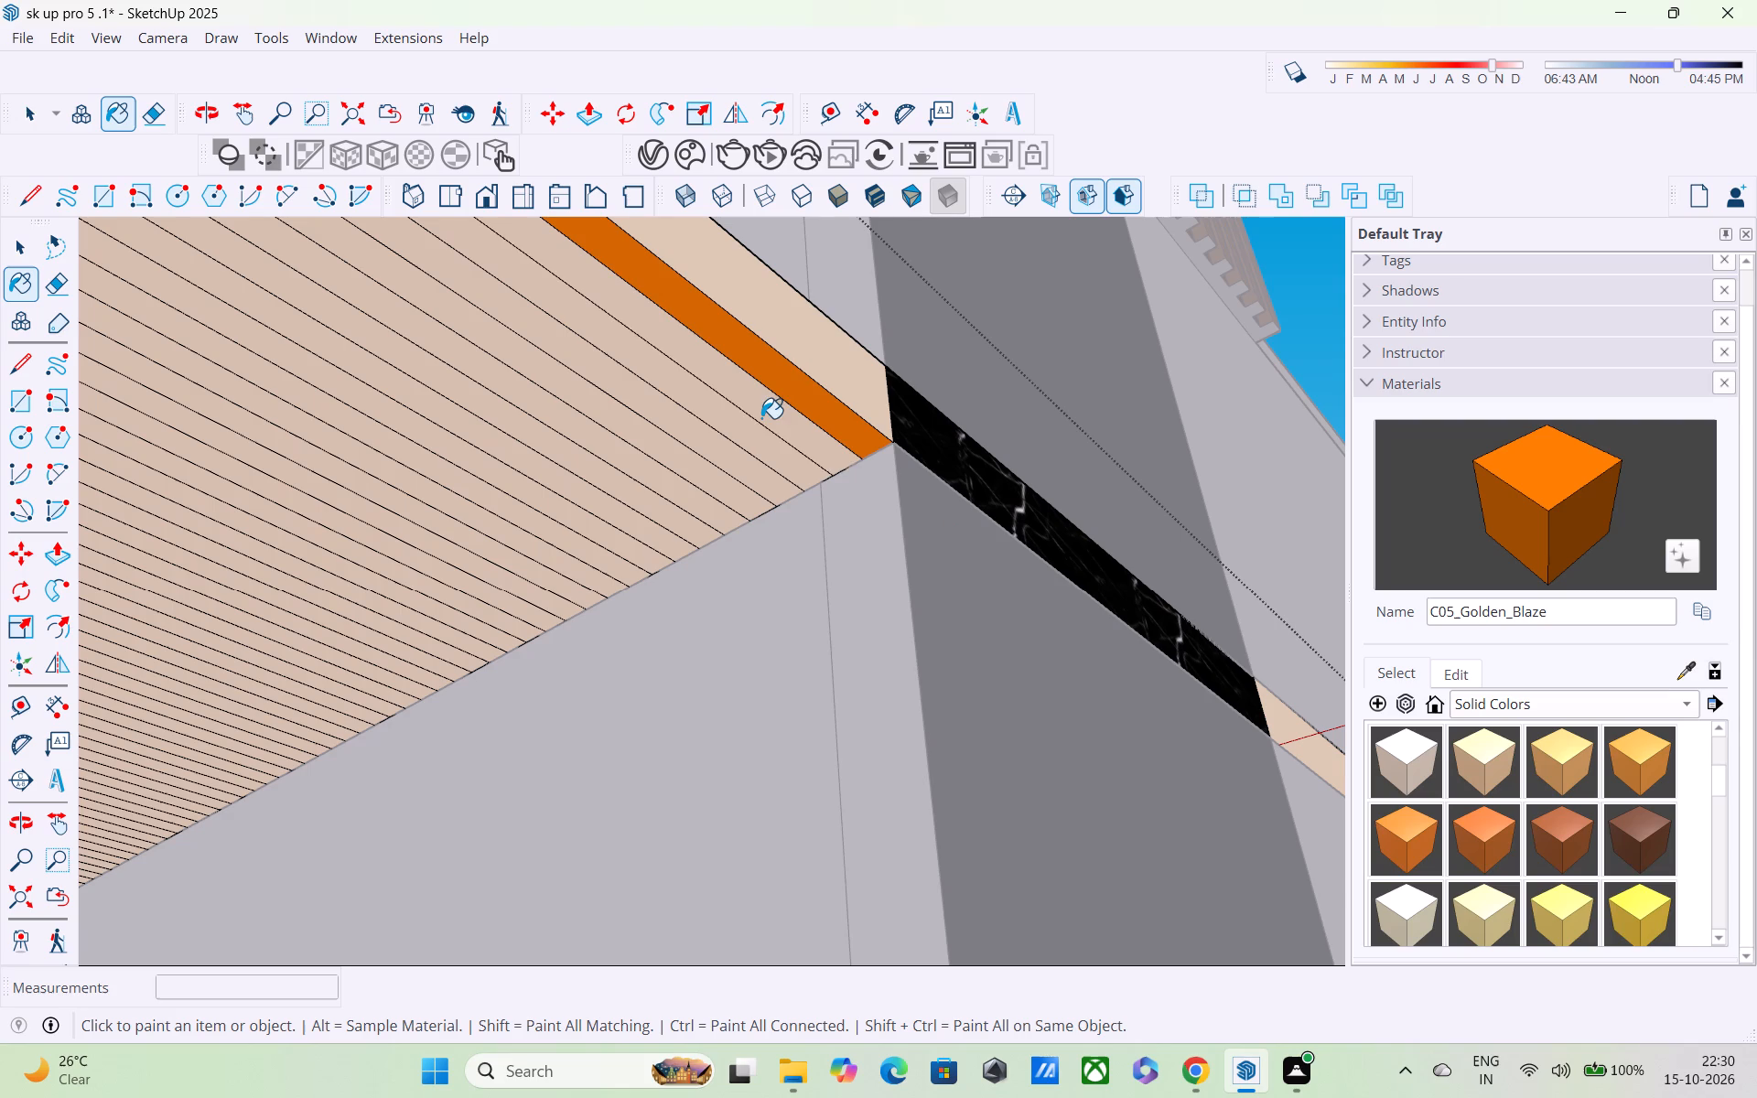
left_click(699, 404)
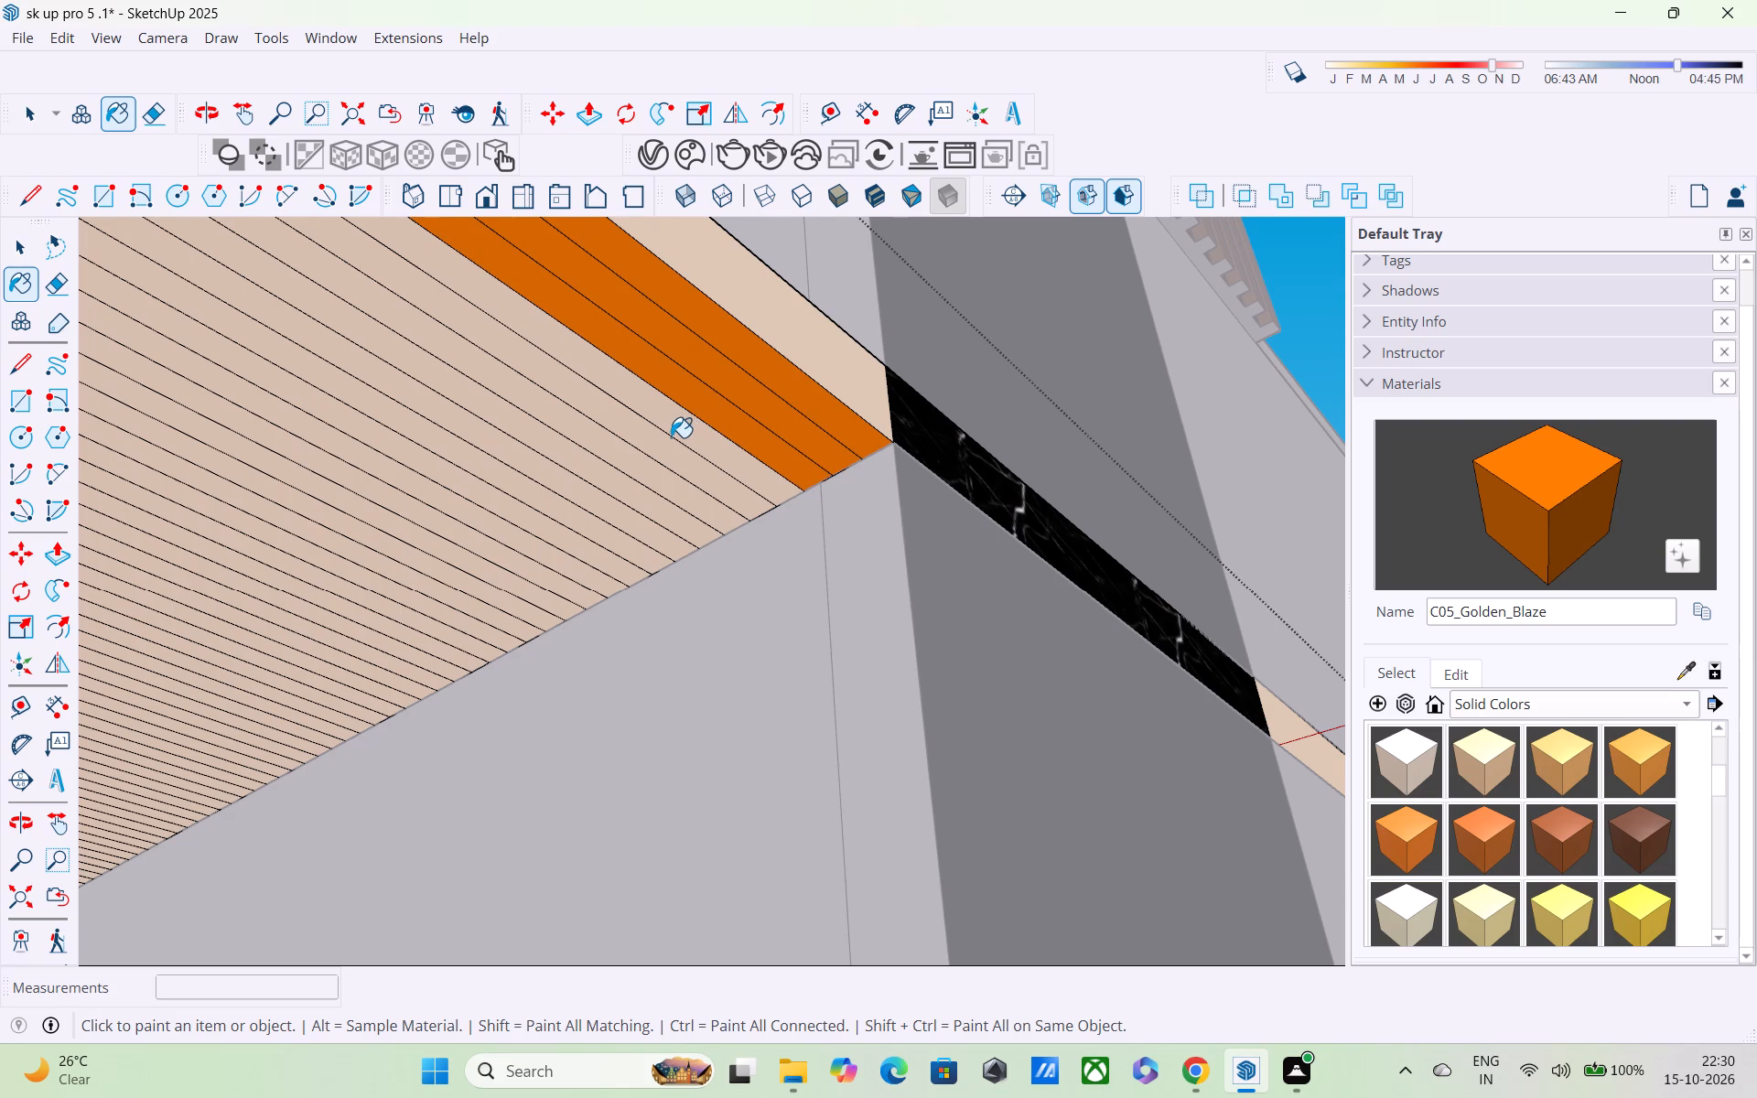
key("ctrl+z")
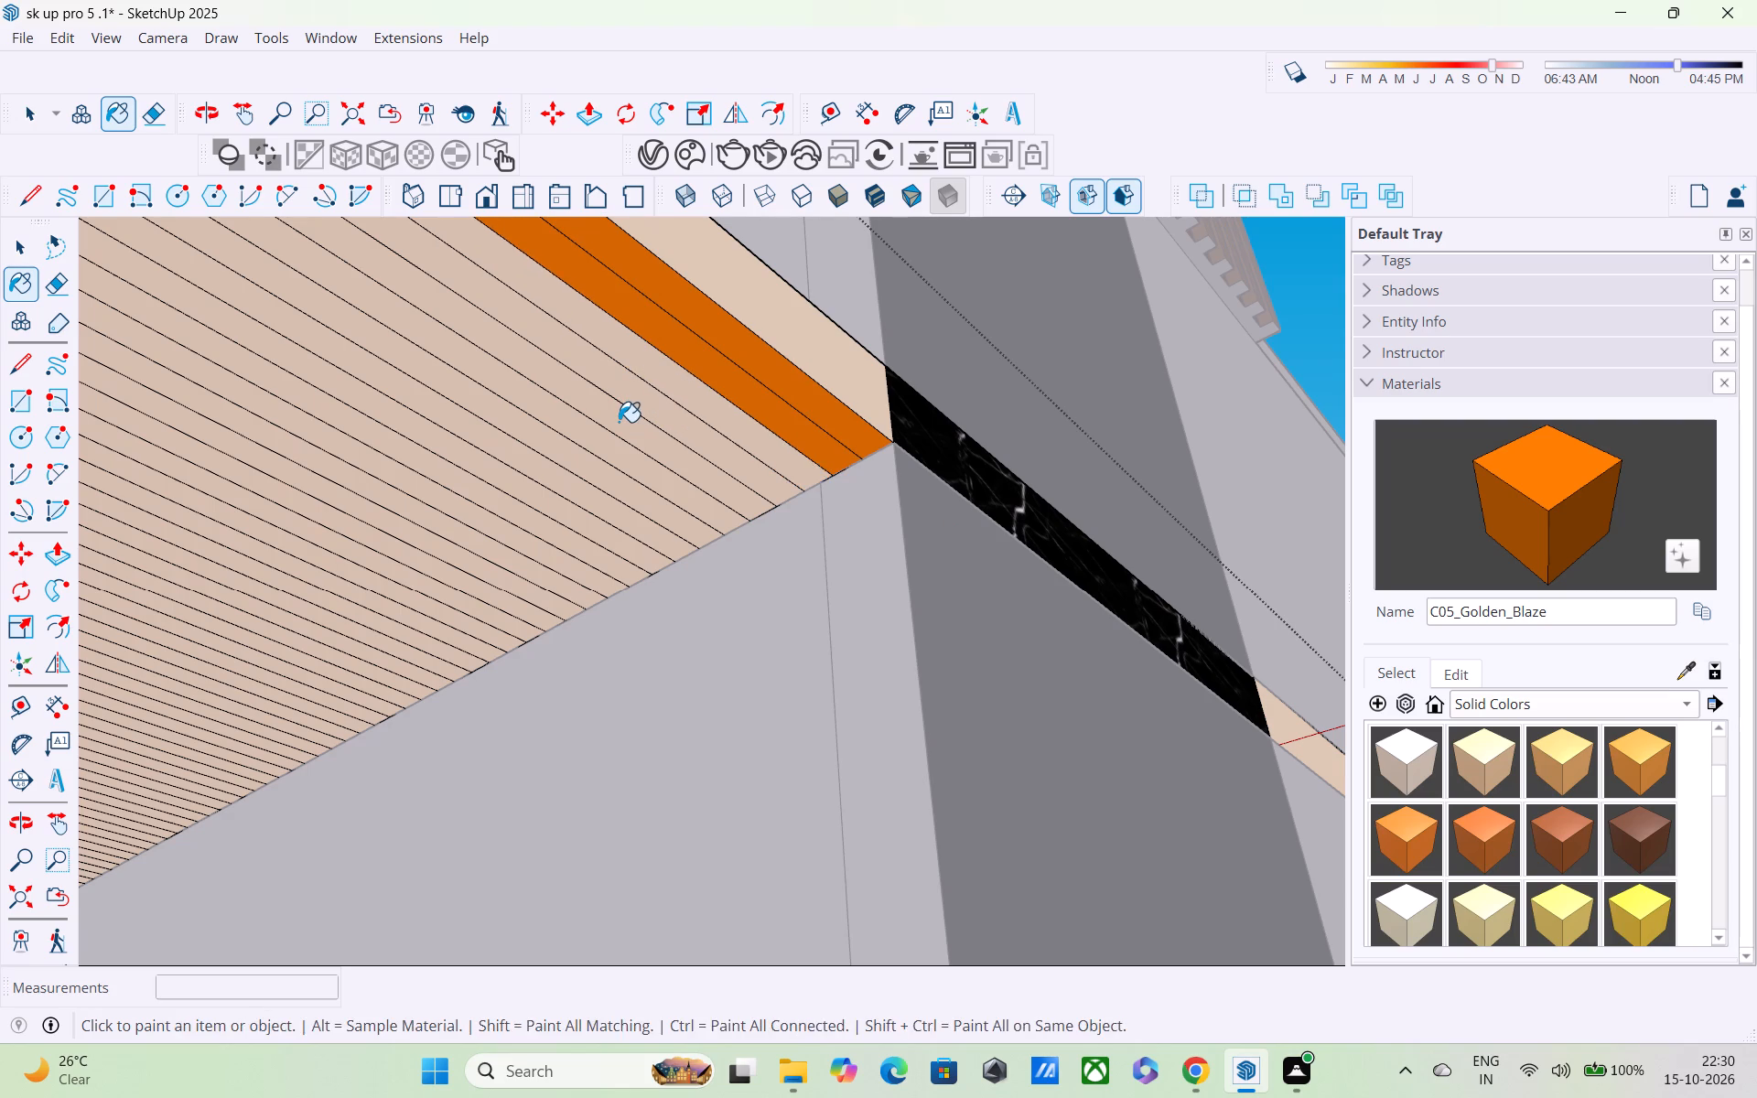
key("ctrl+z")
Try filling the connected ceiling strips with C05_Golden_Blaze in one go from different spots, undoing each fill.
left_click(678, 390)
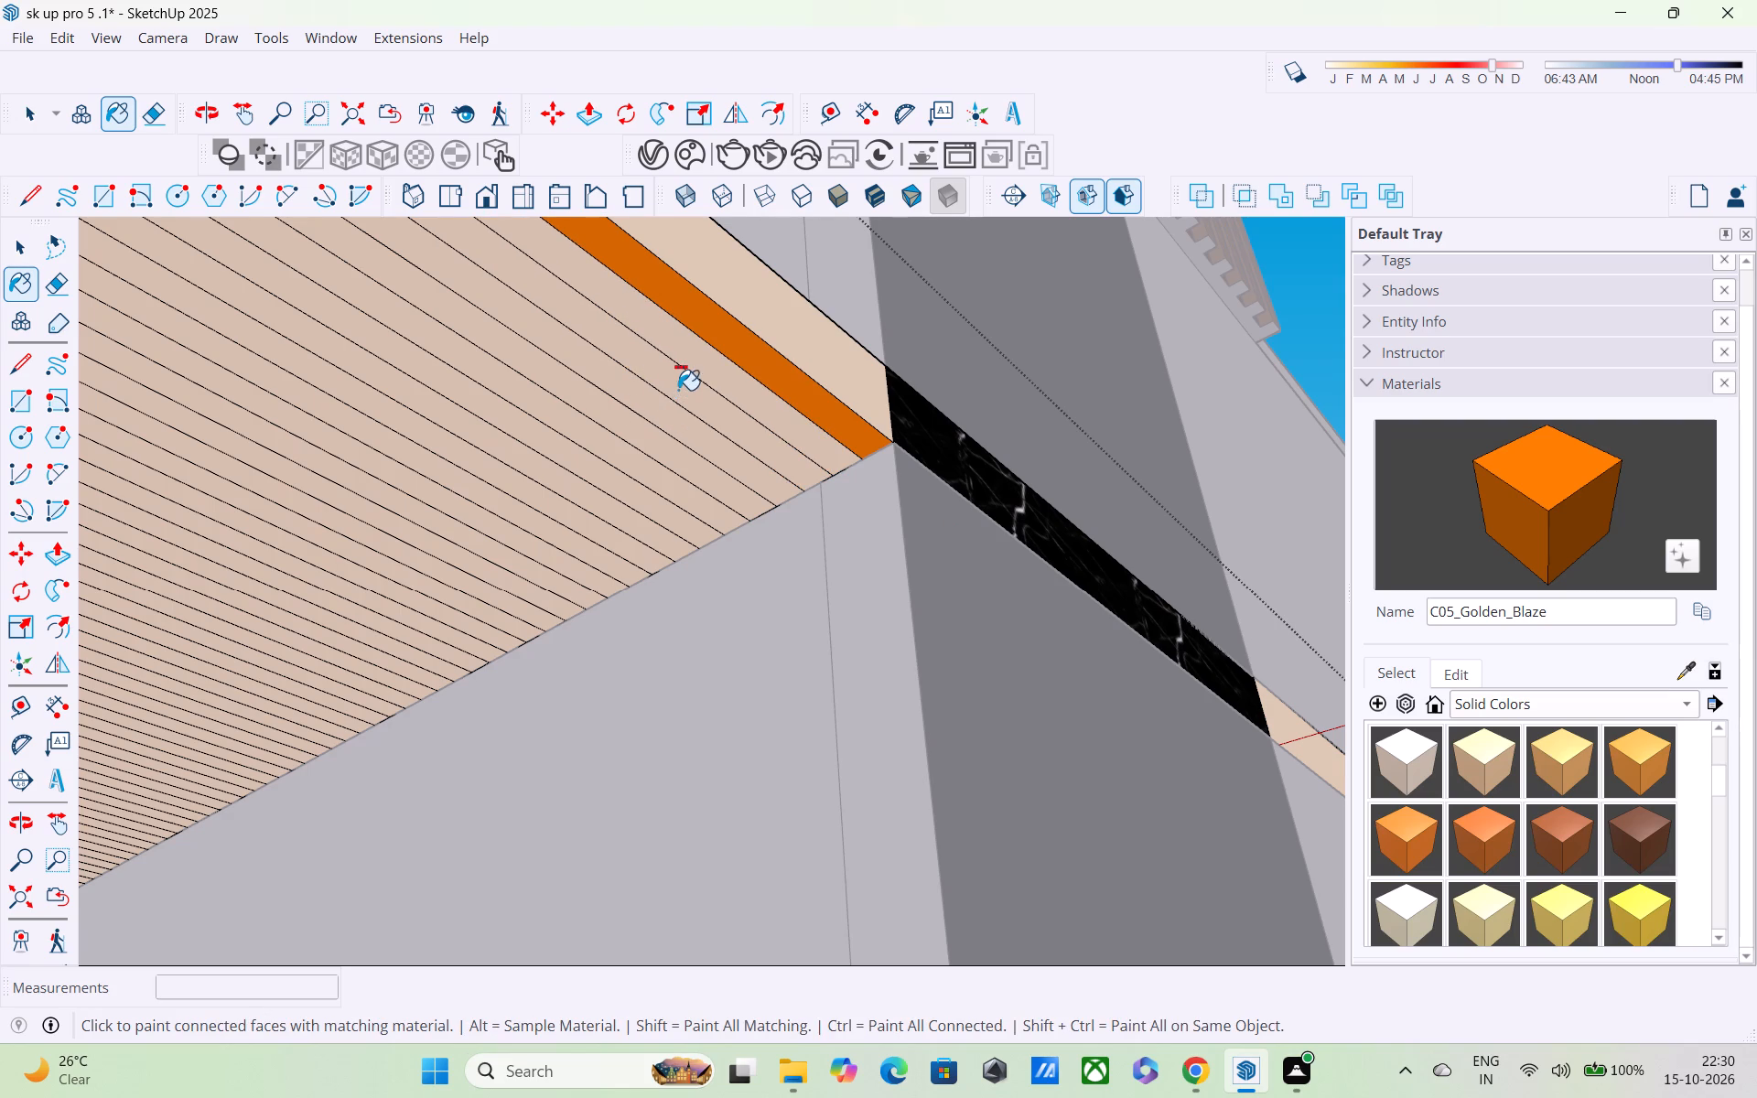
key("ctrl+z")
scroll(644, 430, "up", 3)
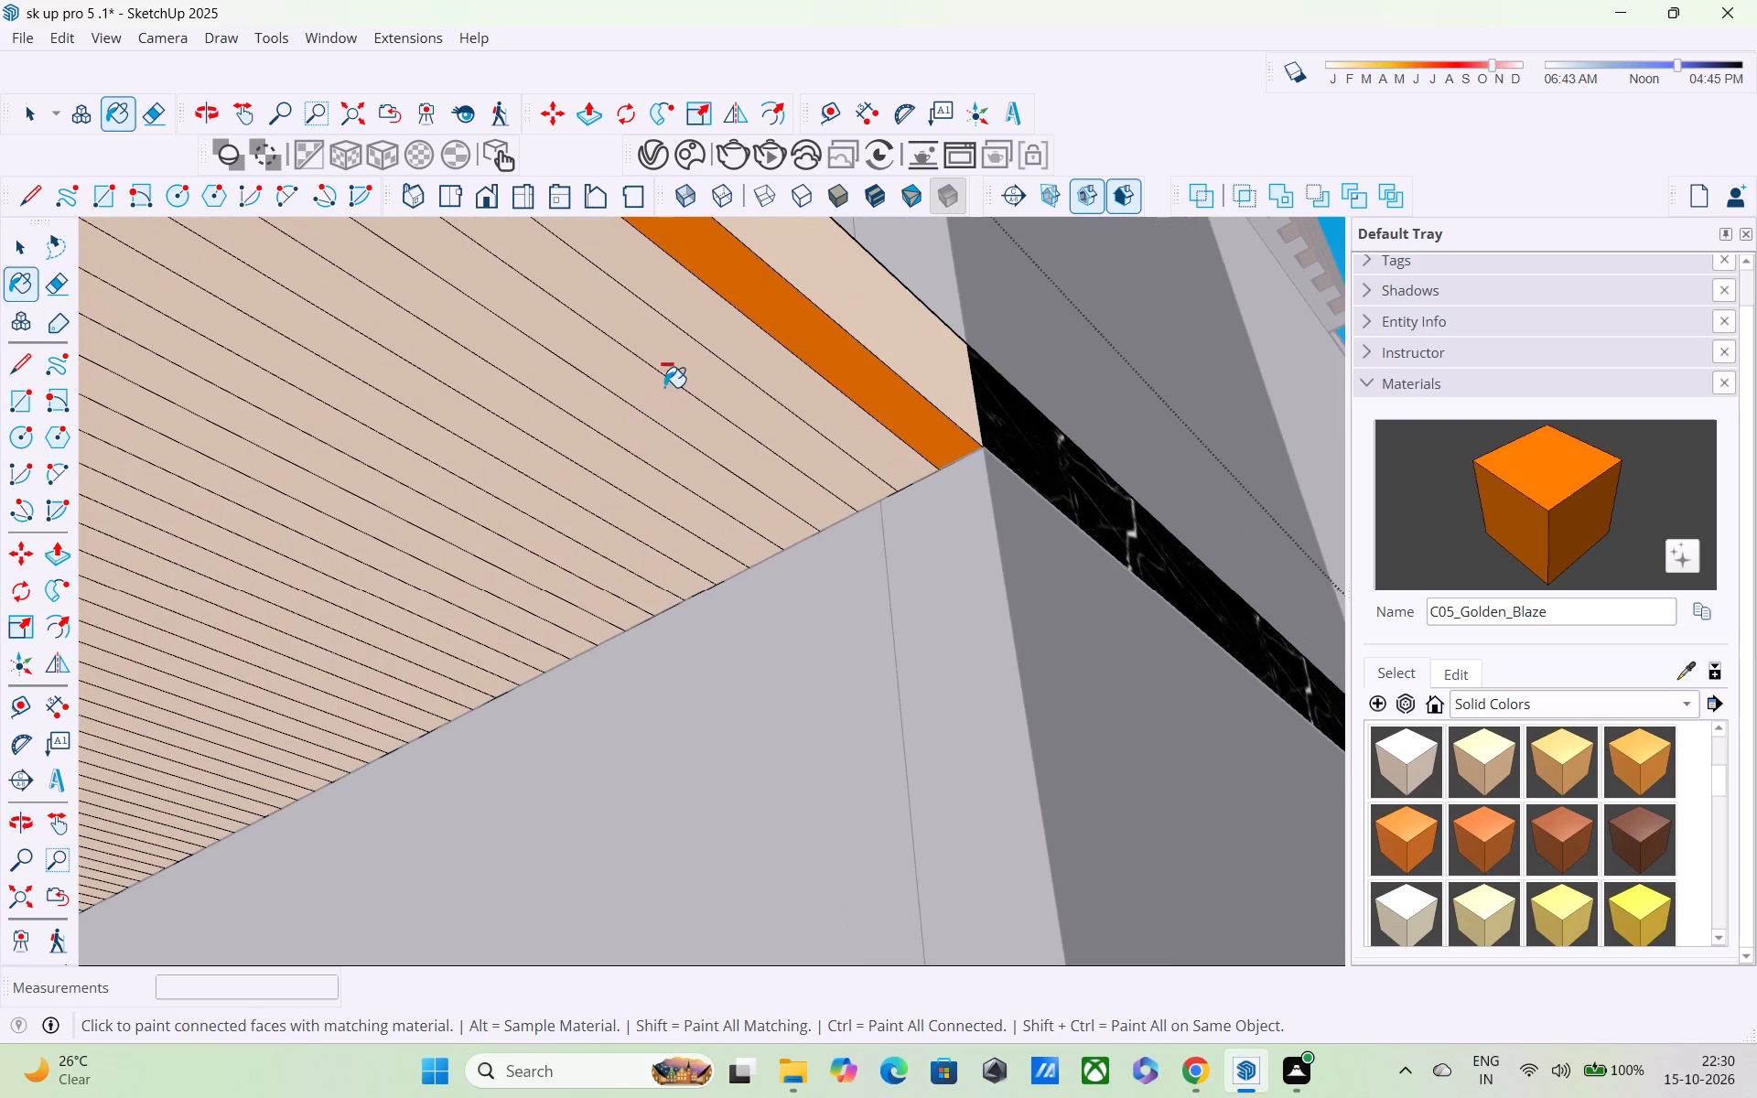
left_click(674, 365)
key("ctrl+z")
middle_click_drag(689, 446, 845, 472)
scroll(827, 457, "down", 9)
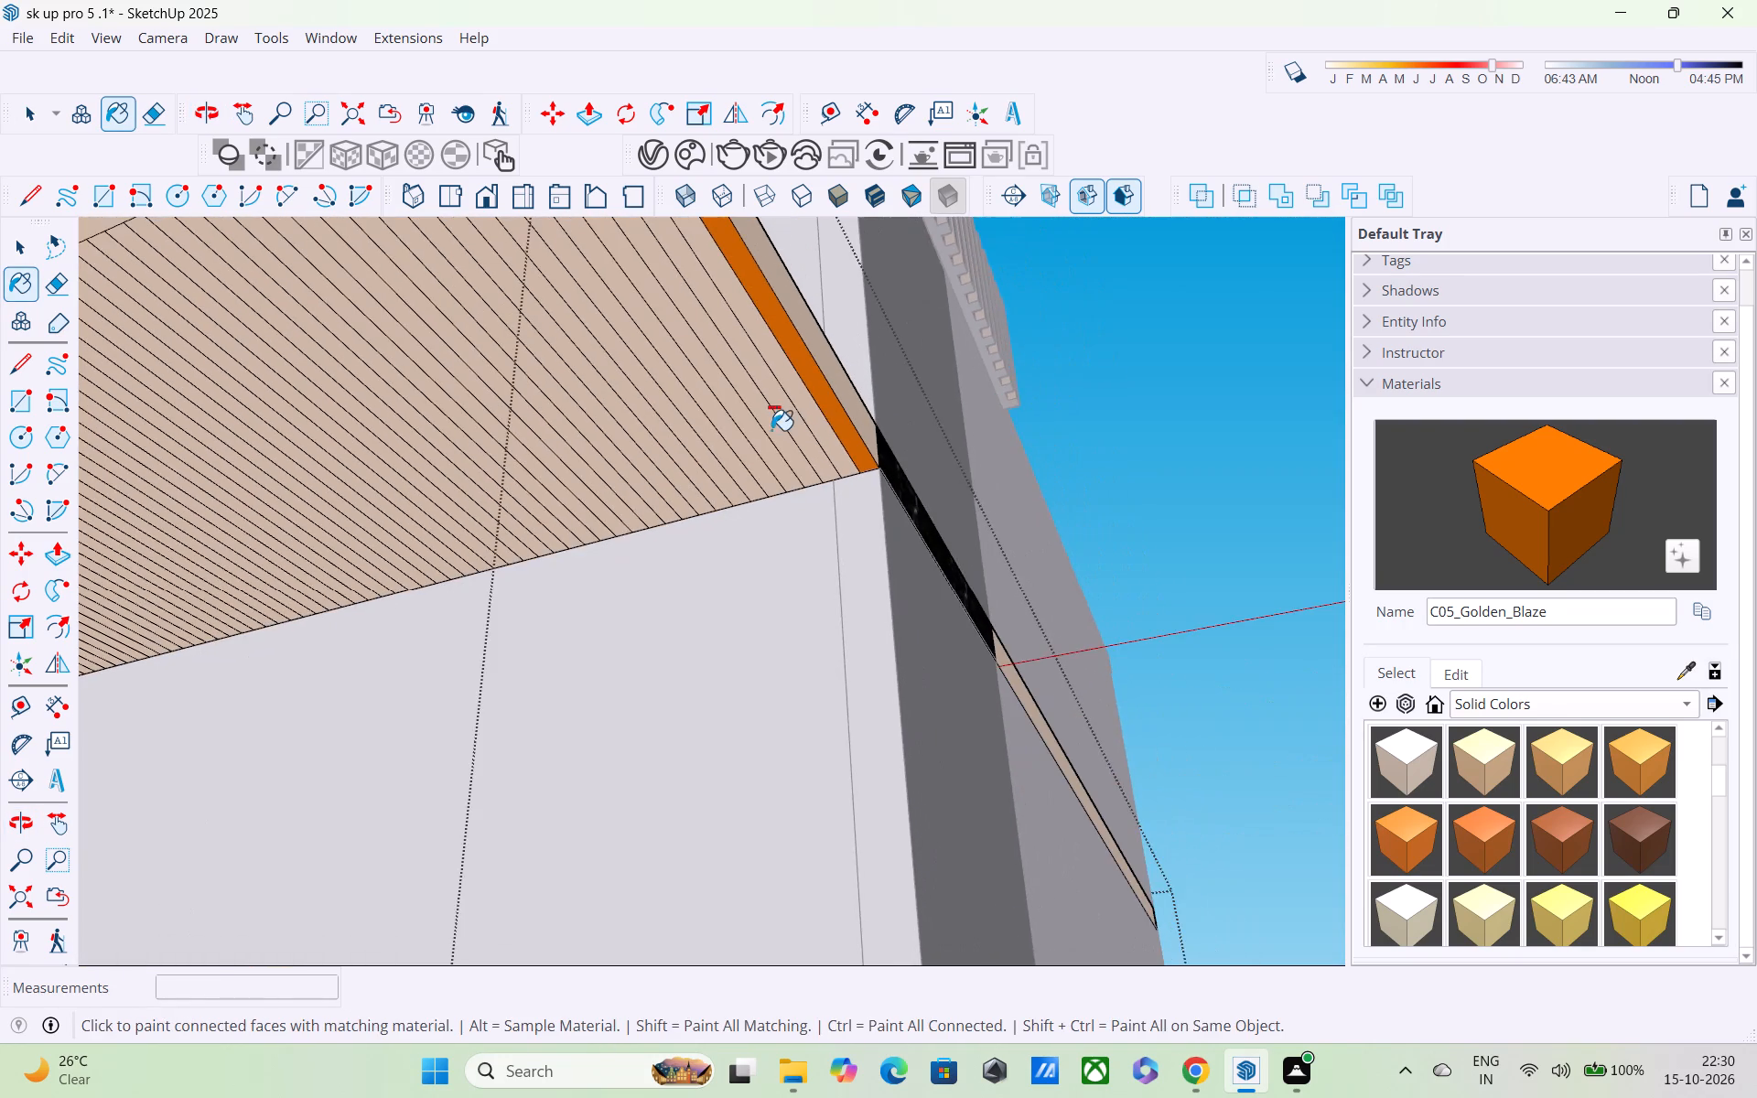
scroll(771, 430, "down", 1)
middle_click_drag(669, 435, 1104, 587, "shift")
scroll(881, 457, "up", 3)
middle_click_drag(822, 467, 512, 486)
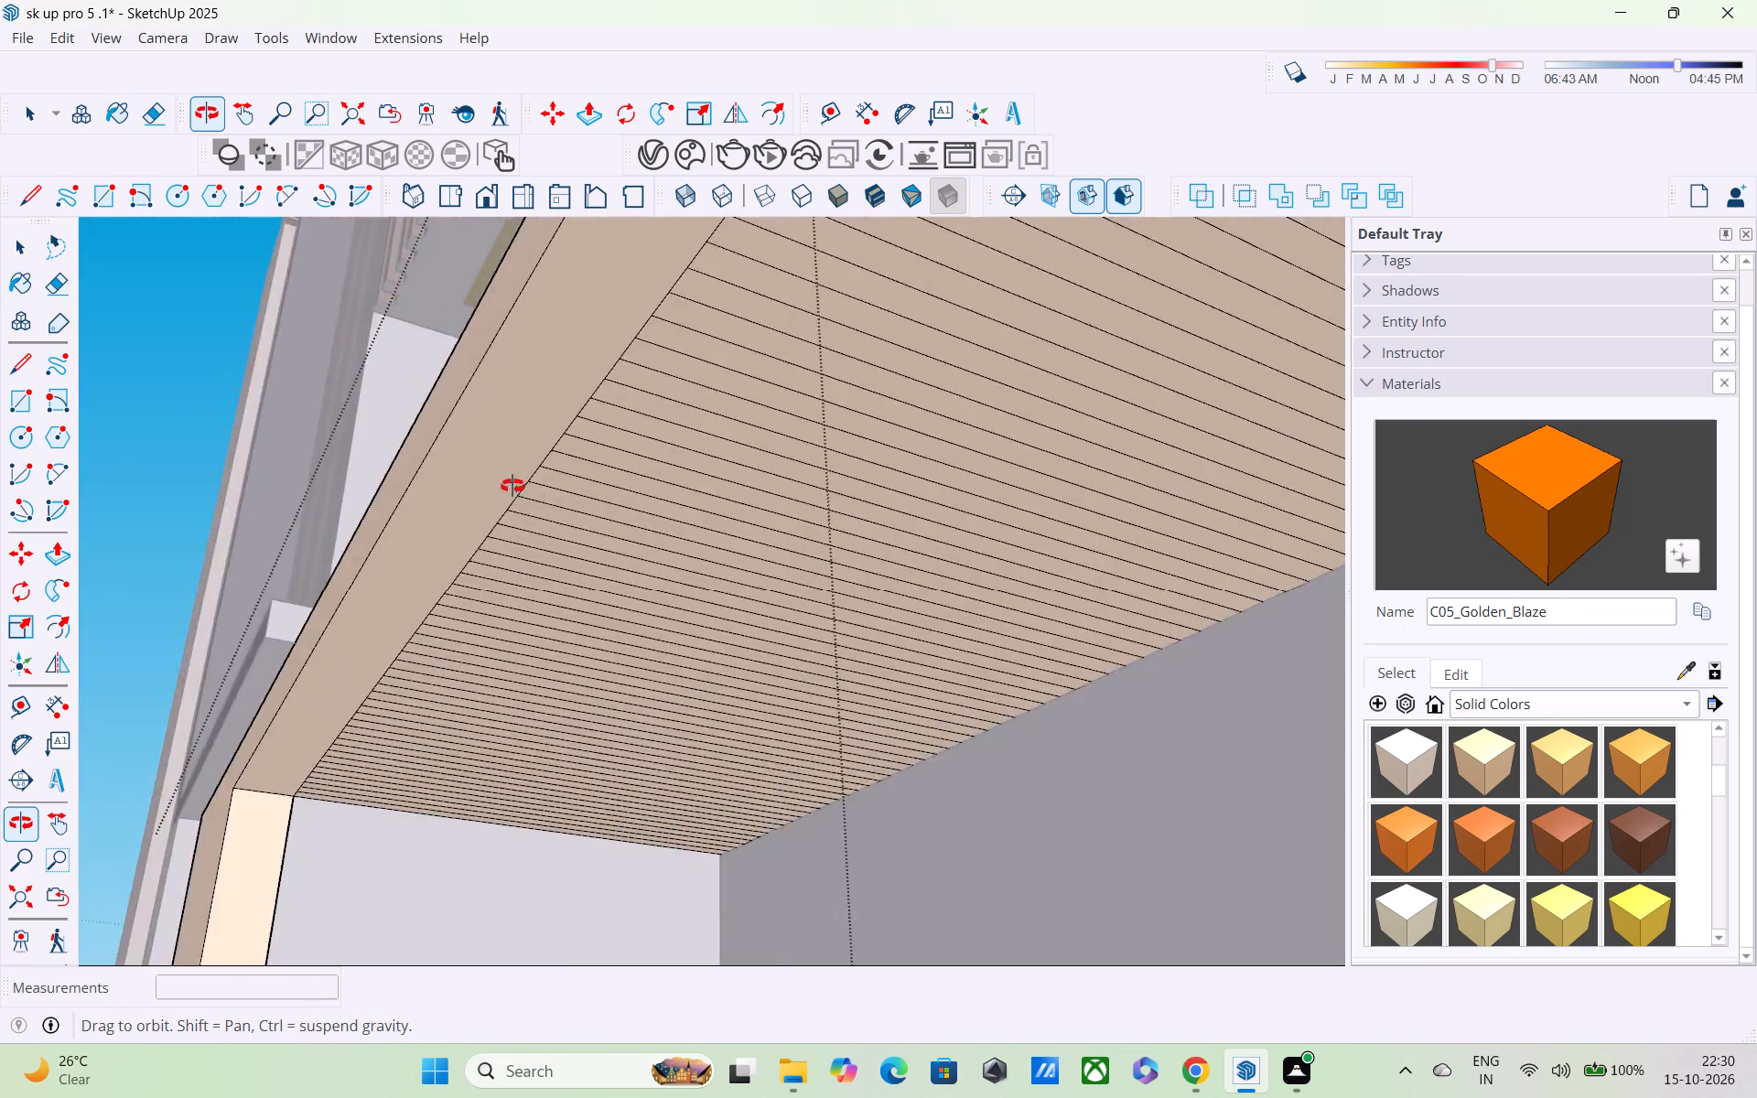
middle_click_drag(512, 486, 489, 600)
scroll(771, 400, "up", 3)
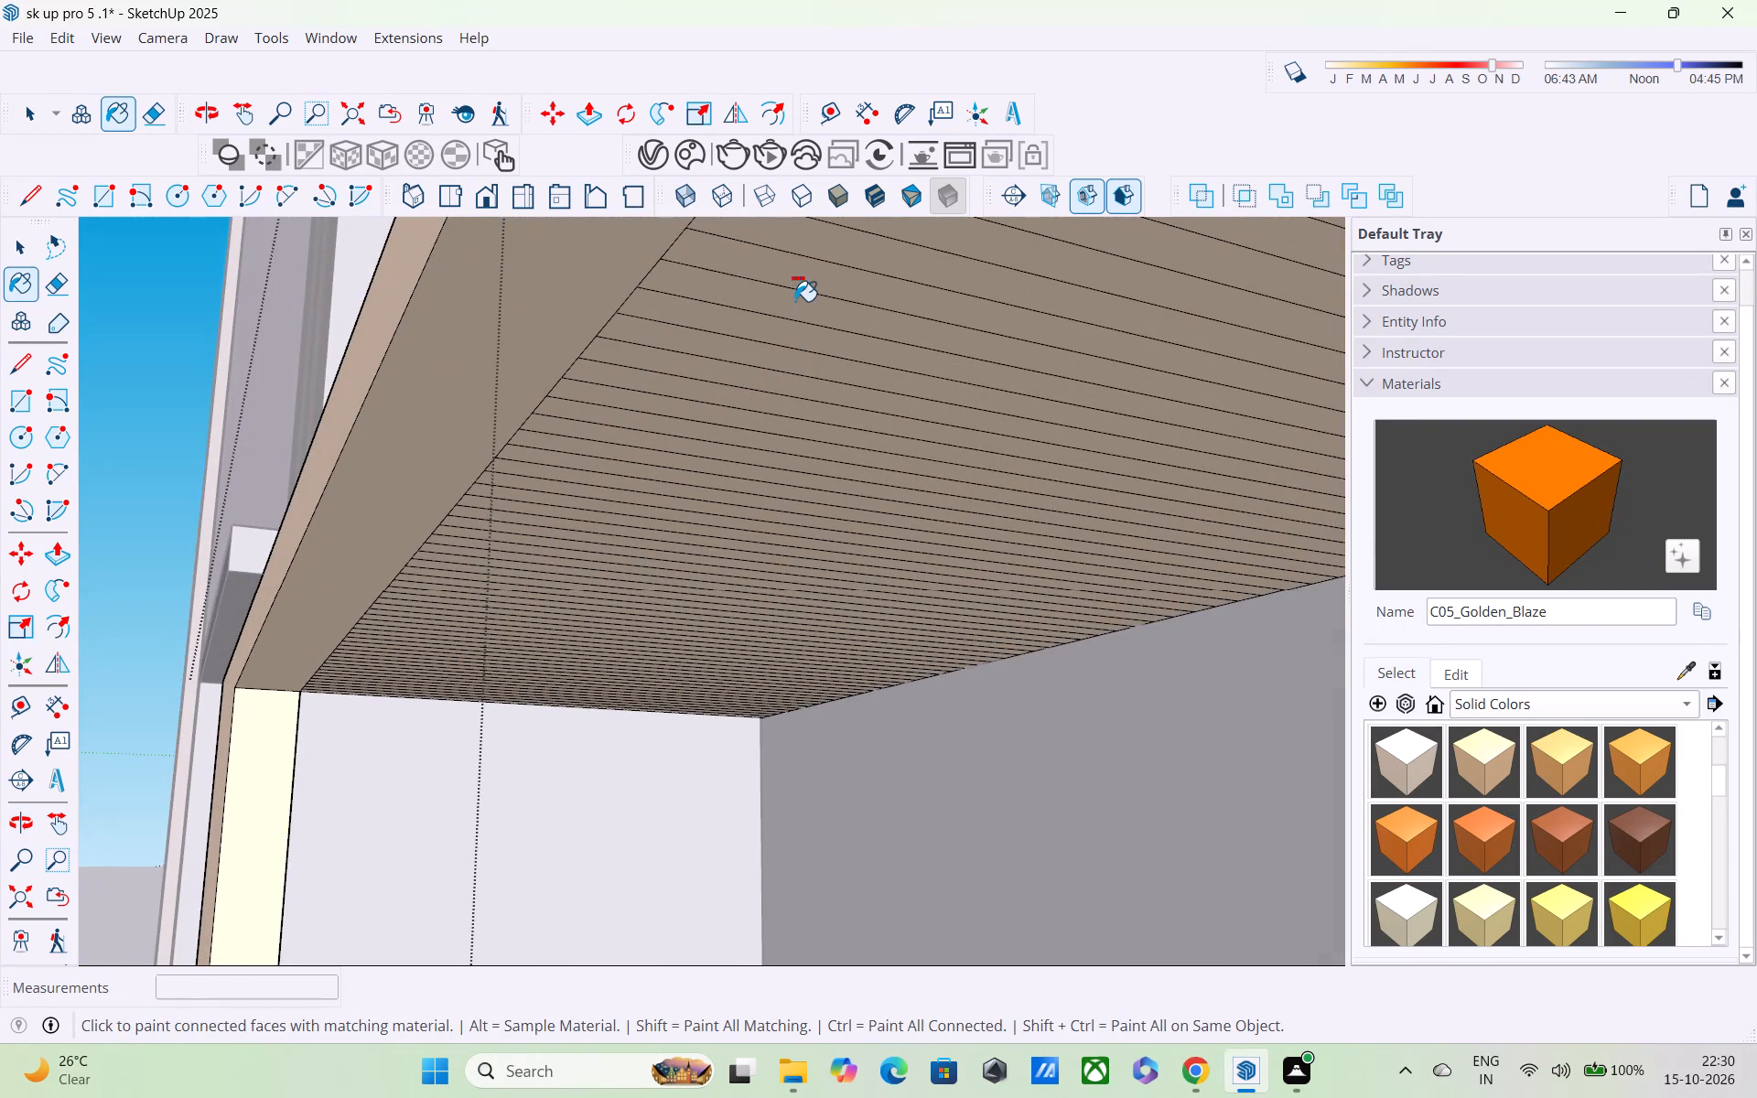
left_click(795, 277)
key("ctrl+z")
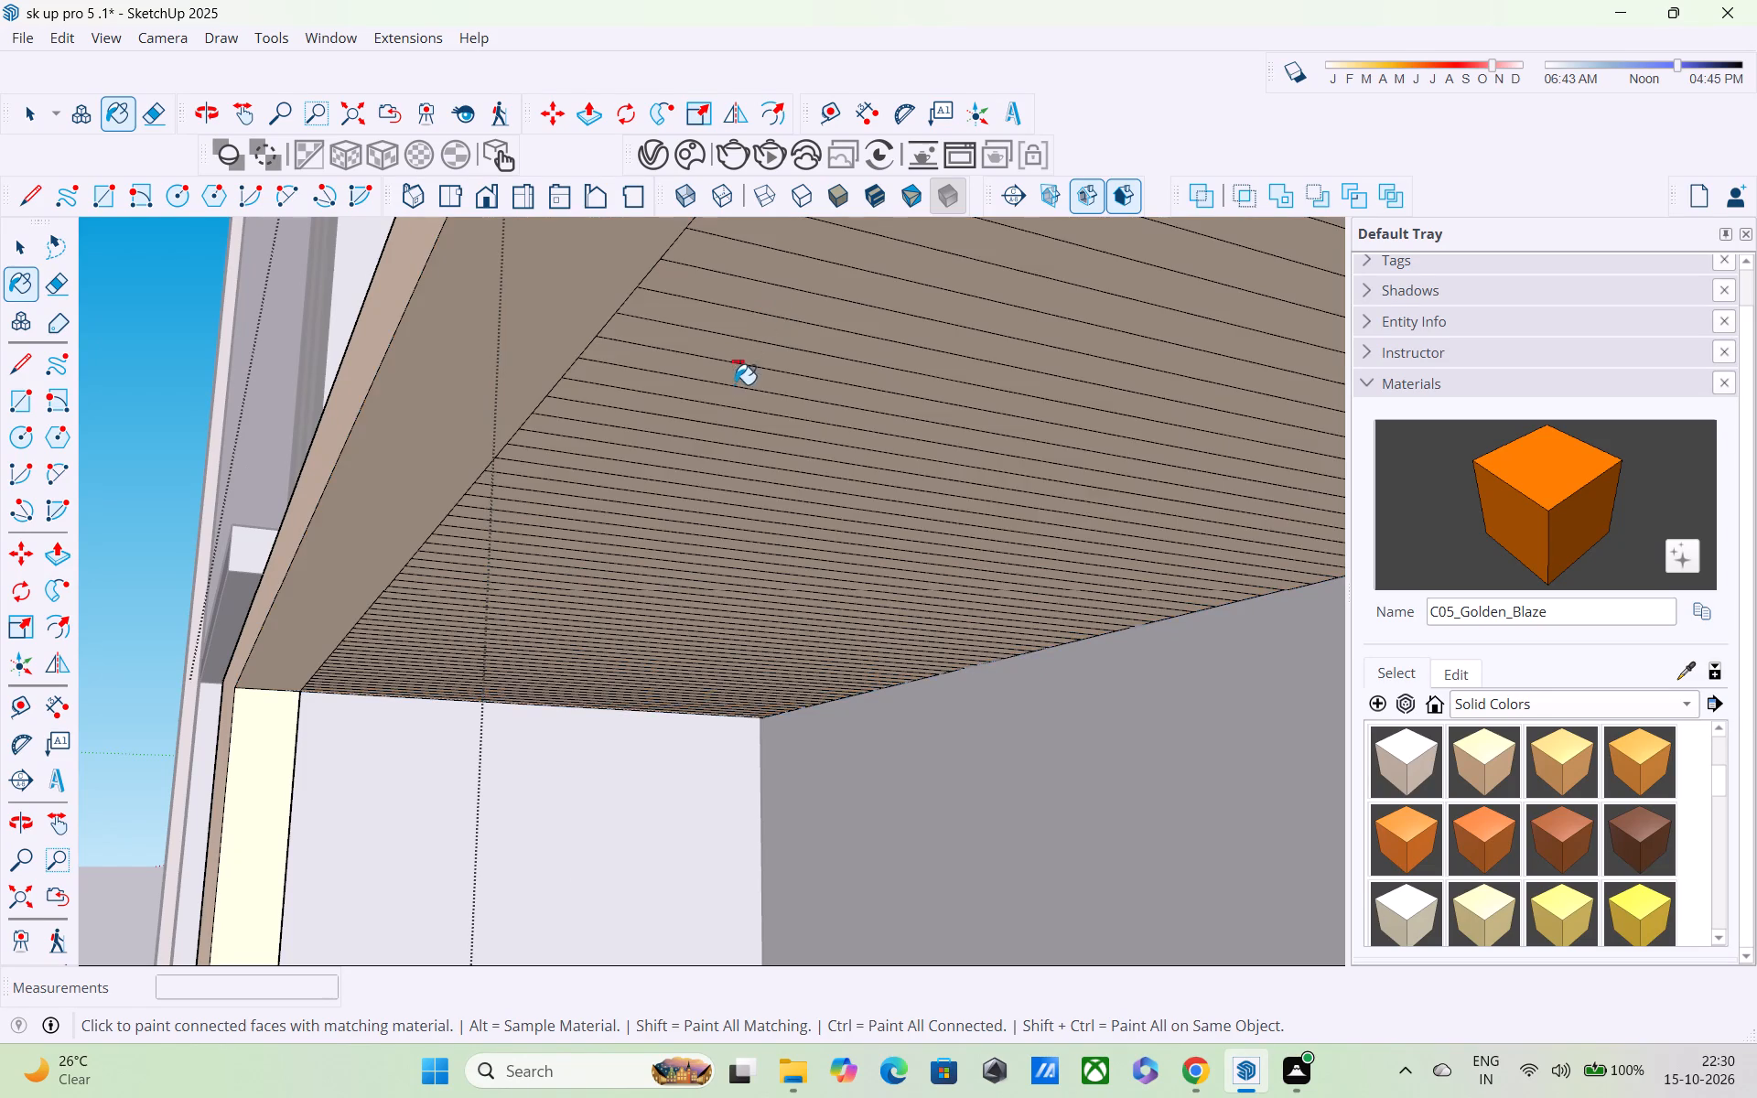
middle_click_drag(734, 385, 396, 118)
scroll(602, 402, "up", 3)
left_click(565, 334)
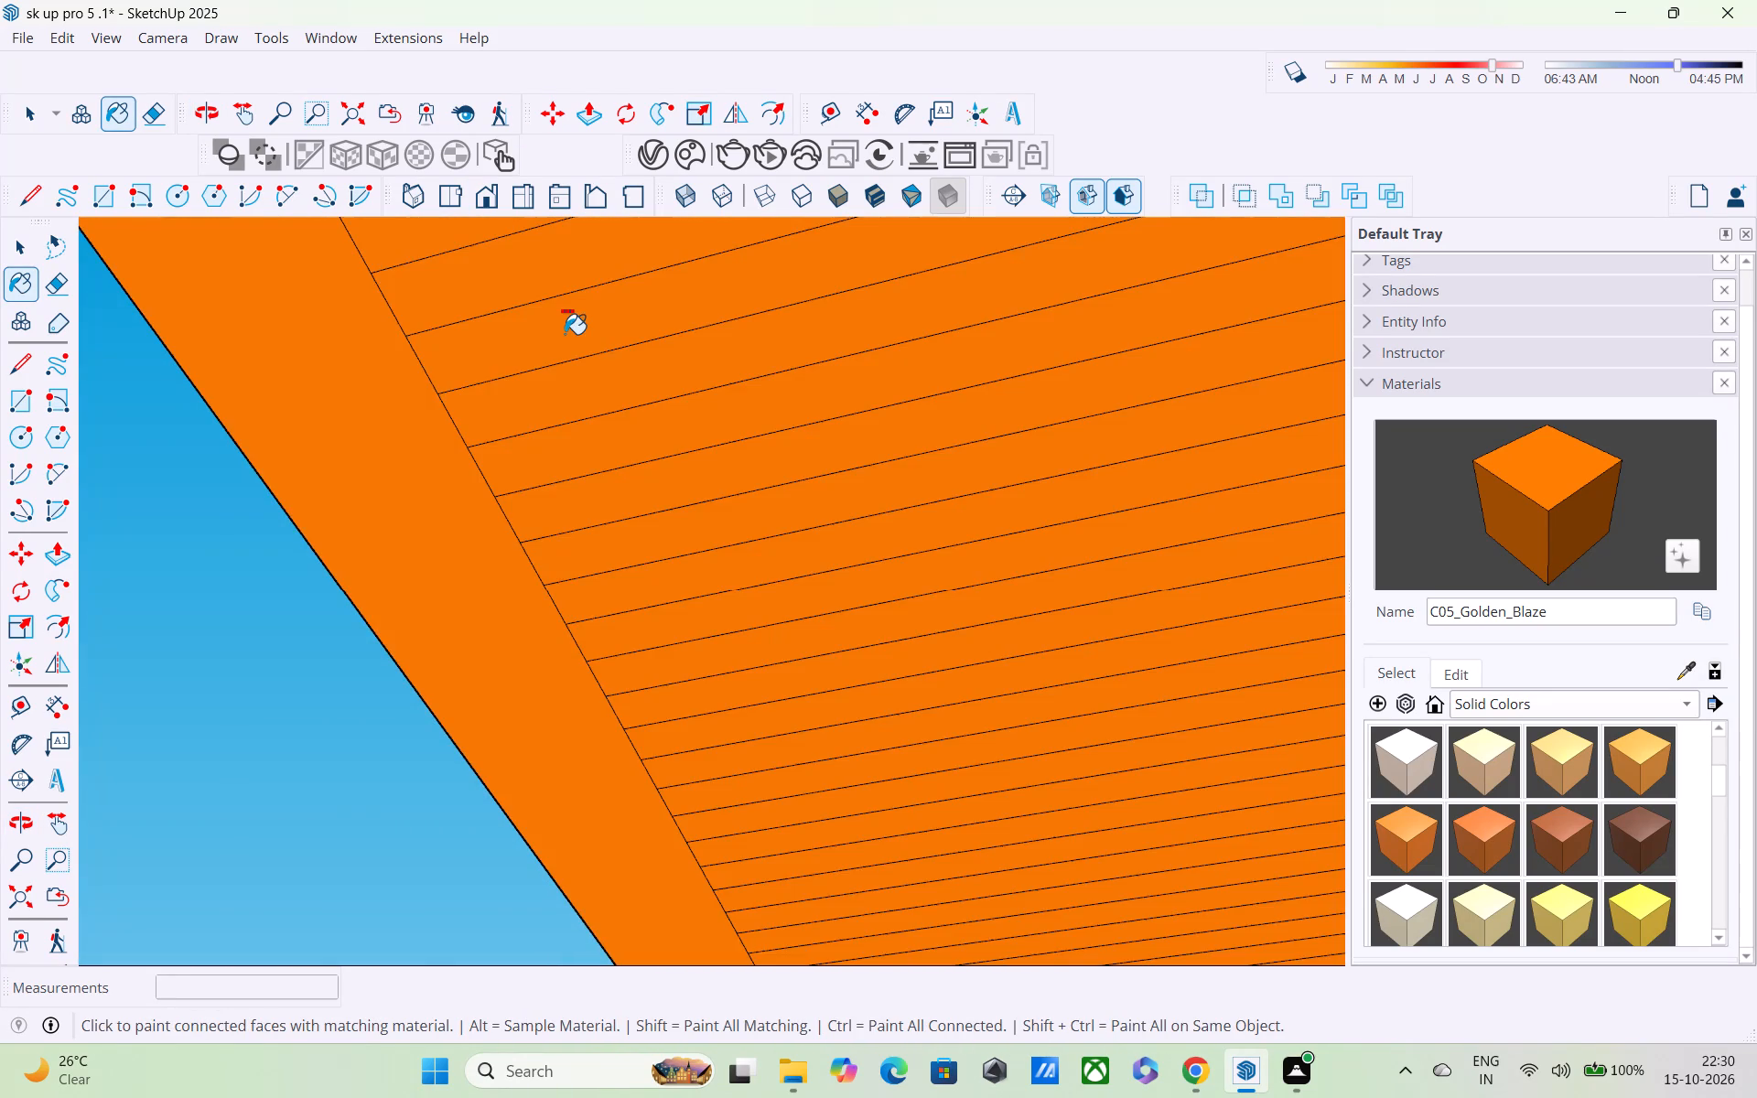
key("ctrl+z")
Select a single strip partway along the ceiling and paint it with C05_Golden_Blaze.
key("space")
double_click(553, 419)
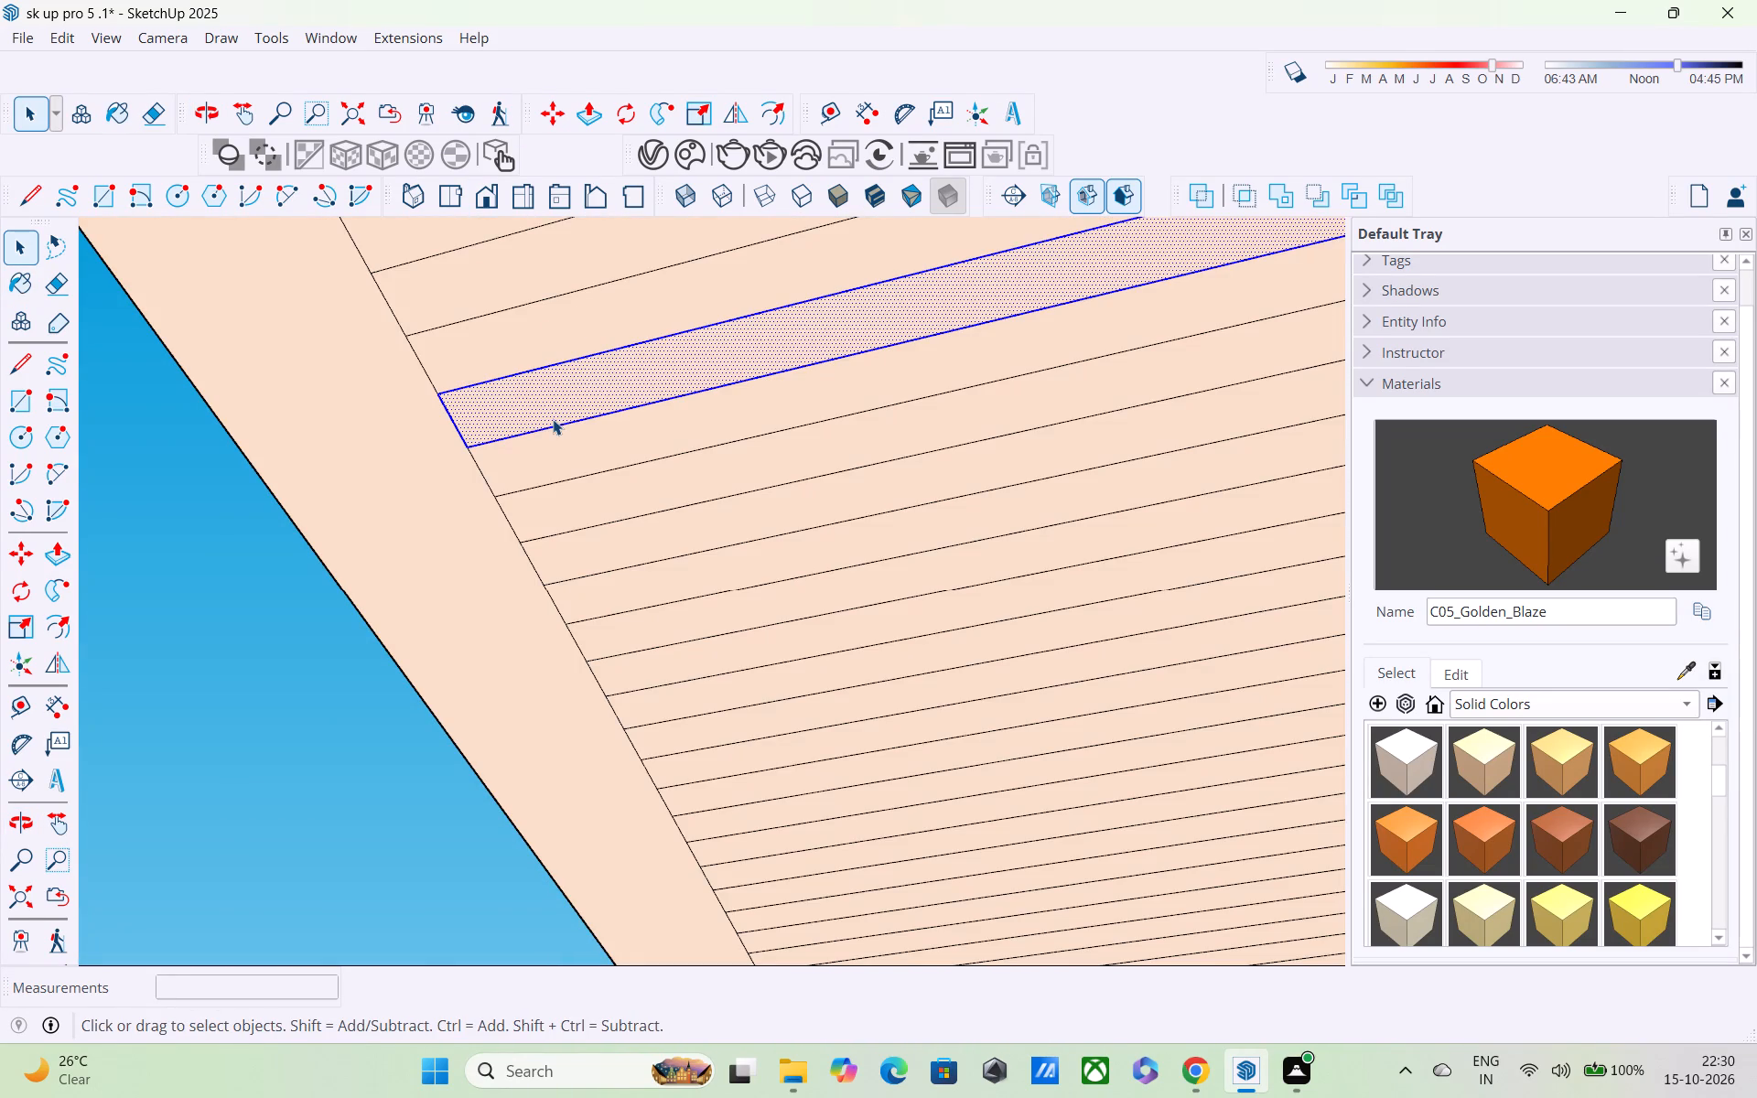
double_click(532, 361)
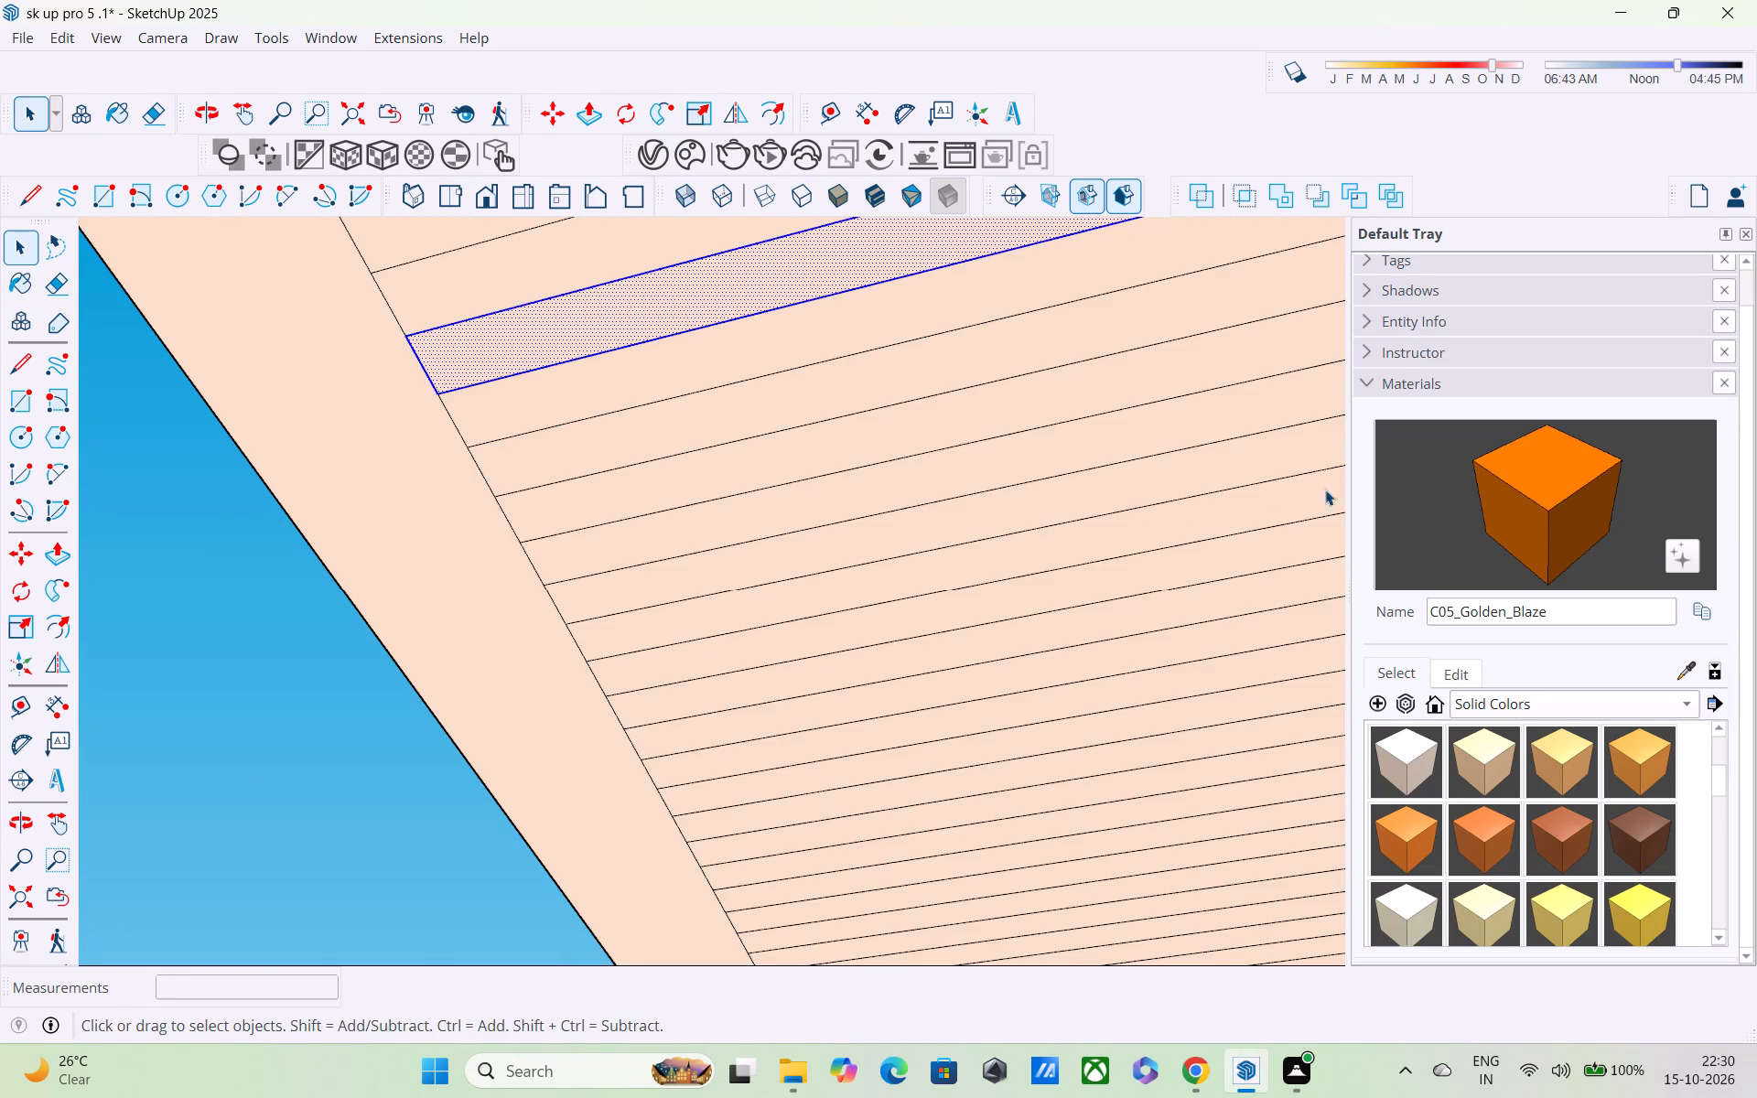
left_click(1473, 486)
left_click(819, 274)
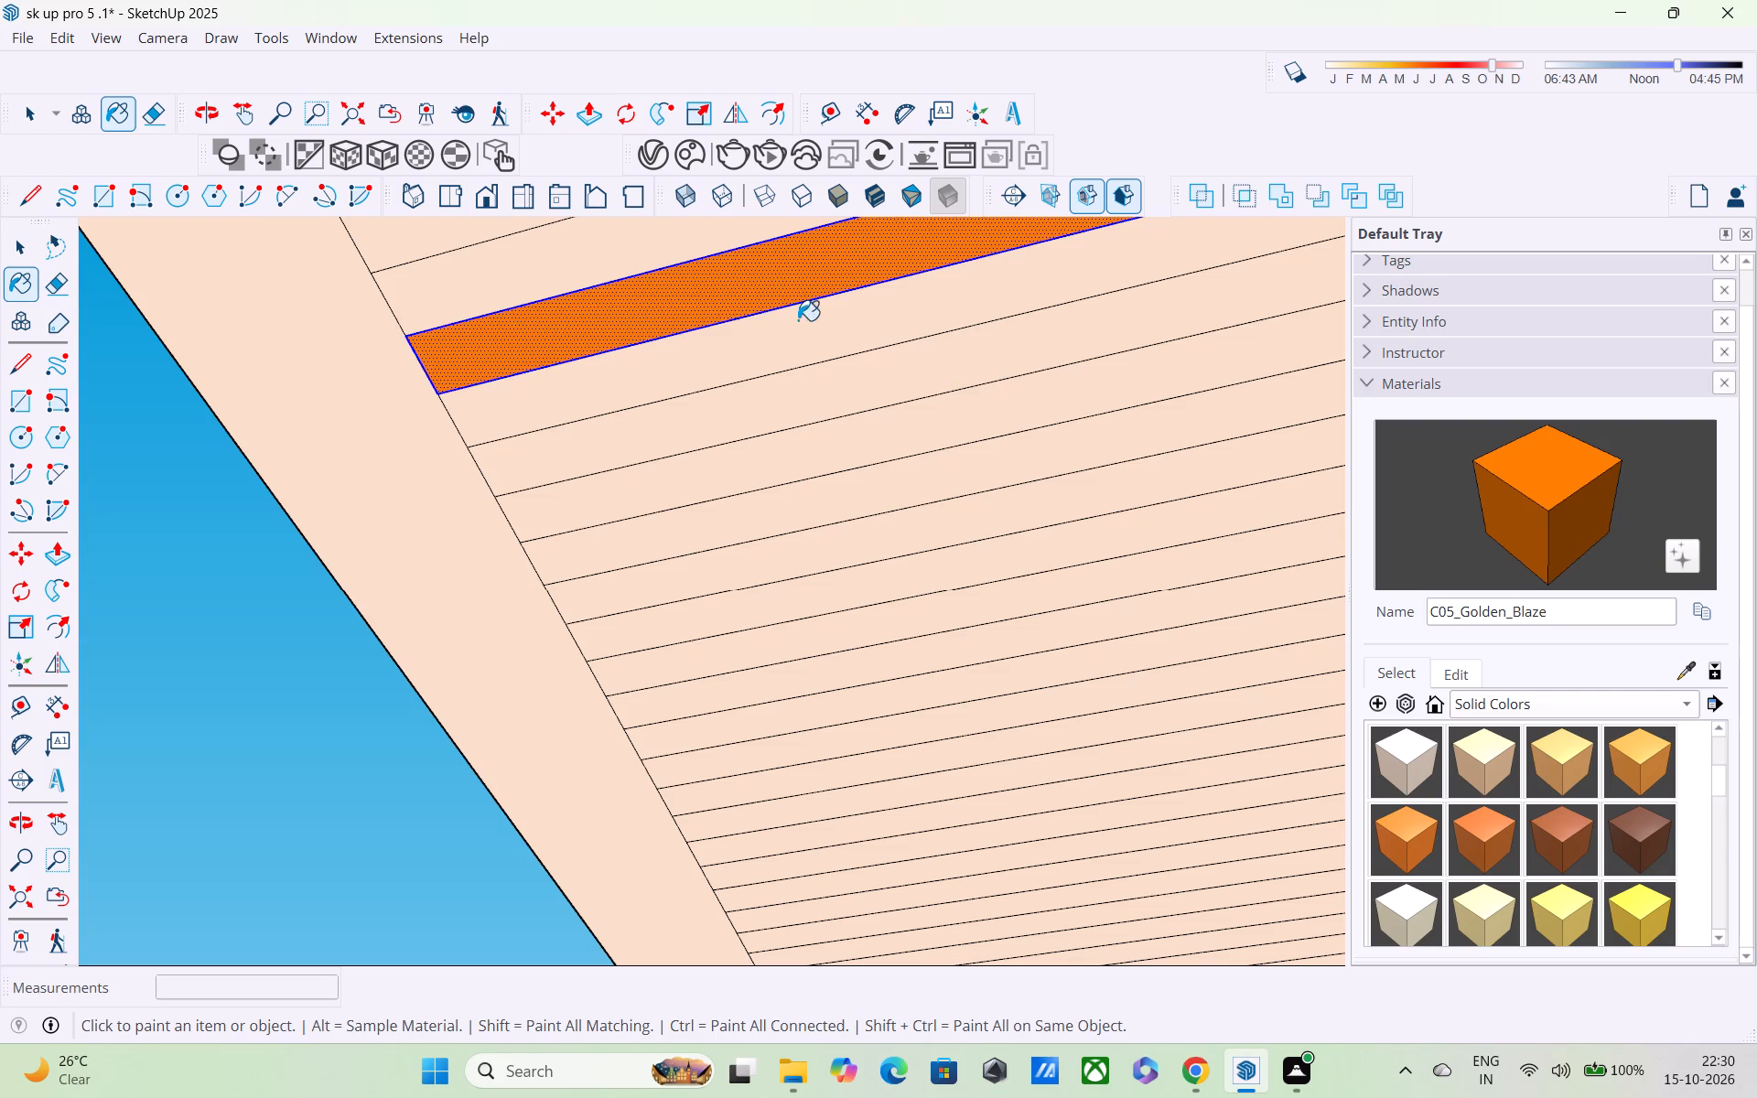
Paint every other ceiling strip with C05_Golden_Blaze, from the painted end strip up to the selected strip, five strips in all.
middle_click_drag(605, 300, 802, 933, "shift")
scroll(802, 930, "up", 1)
scroll(732, 766, "down", 3)
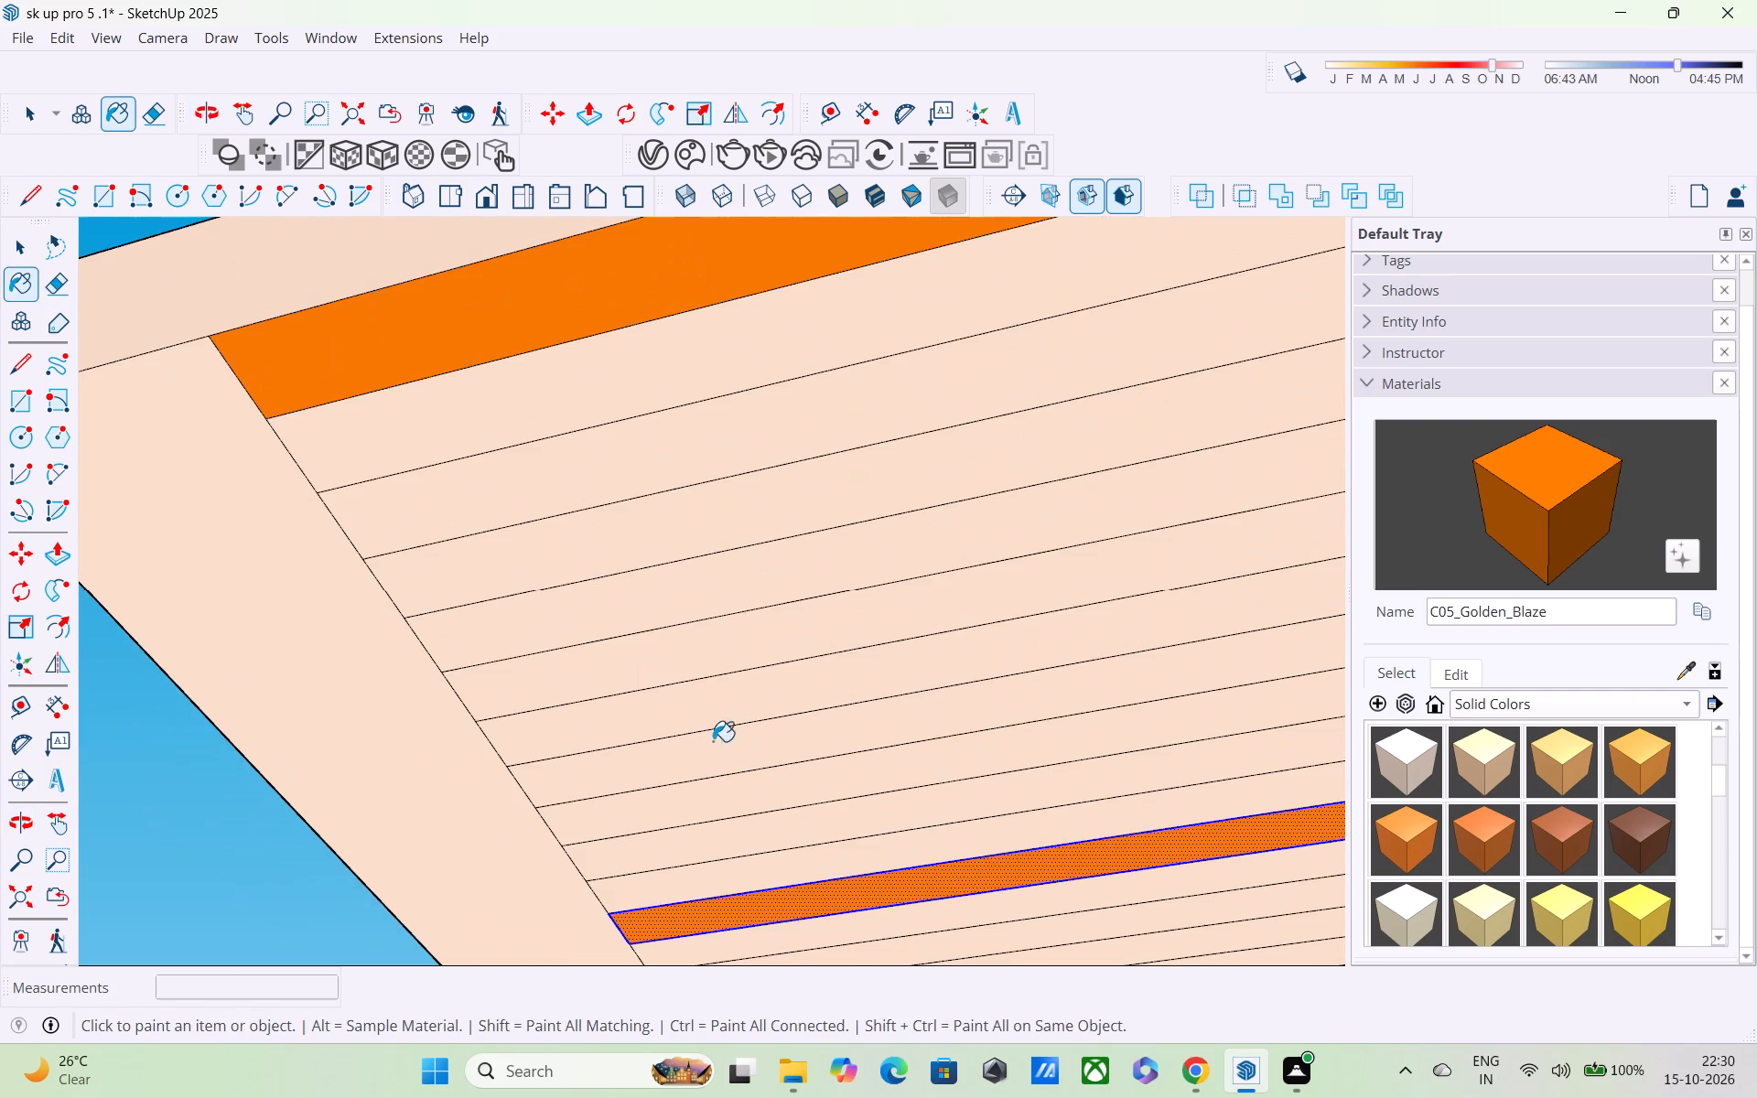
left_click(551, 466)
left_click(661, 603)
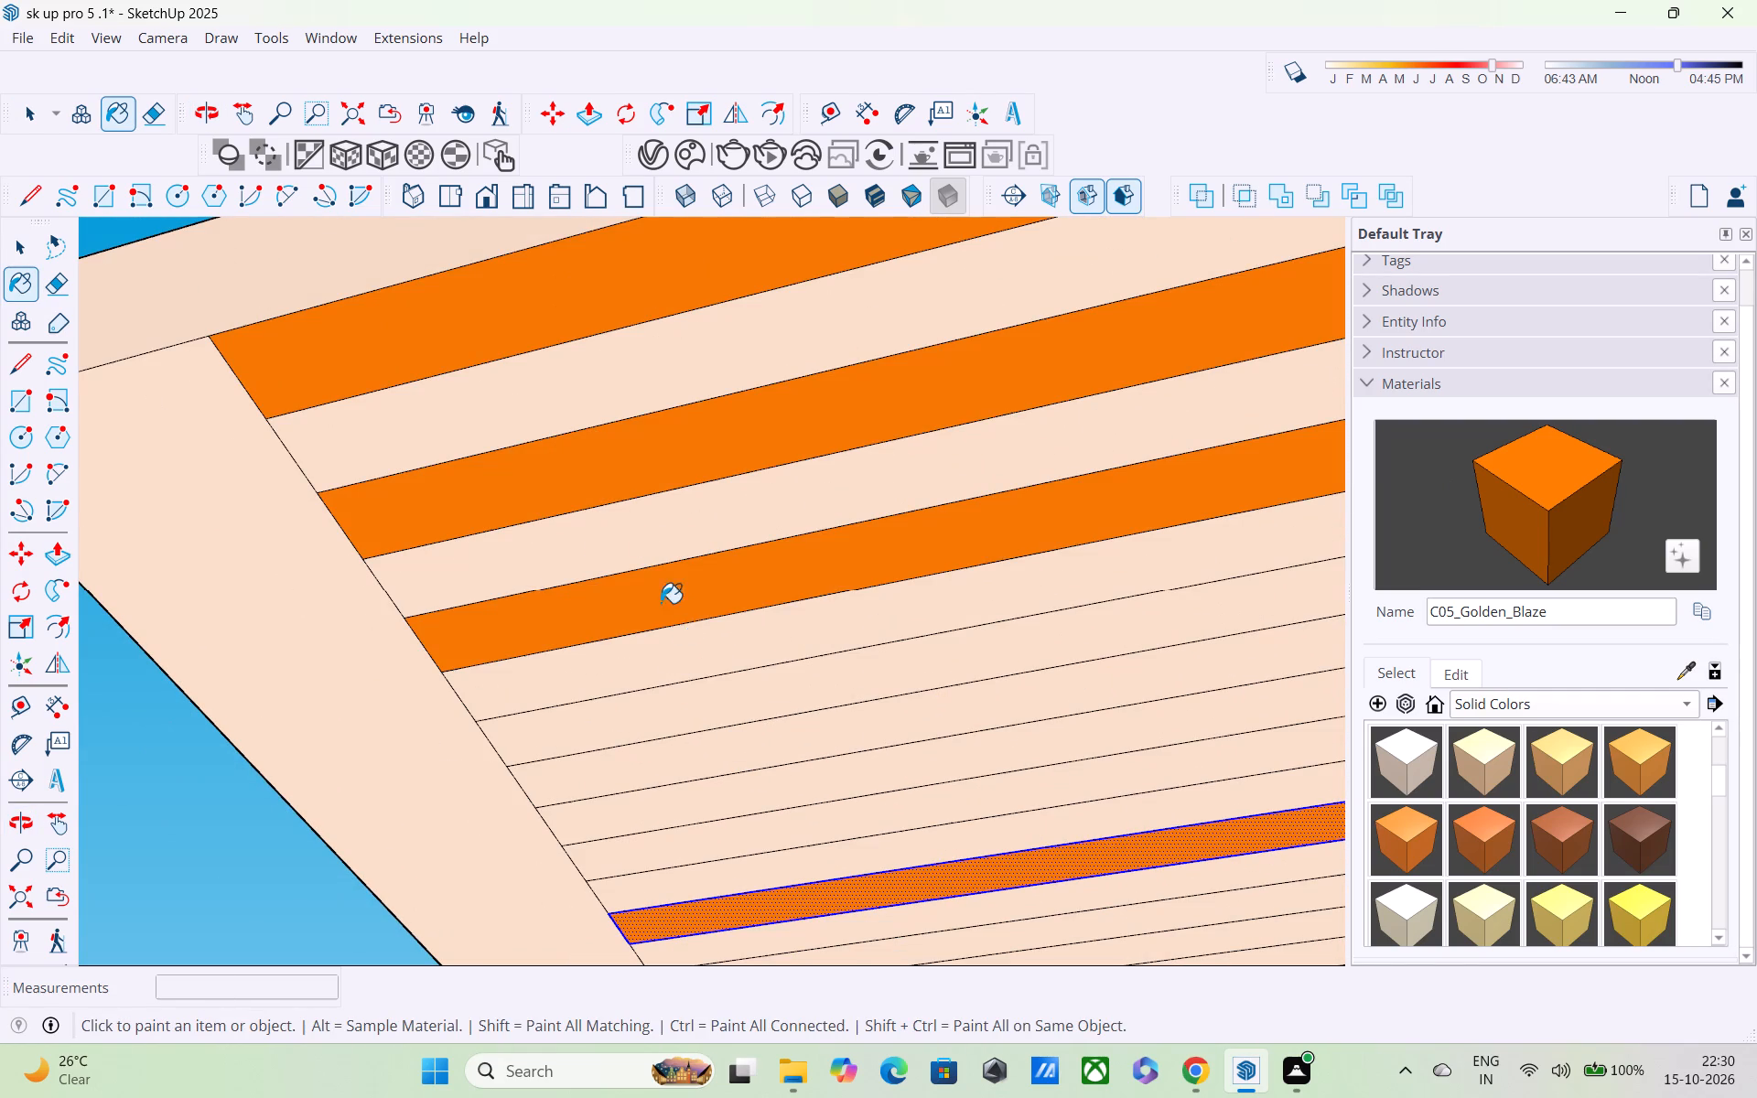
left_click(711, 707)
middle_click_drag(715, 716, 592, 465, "shift")
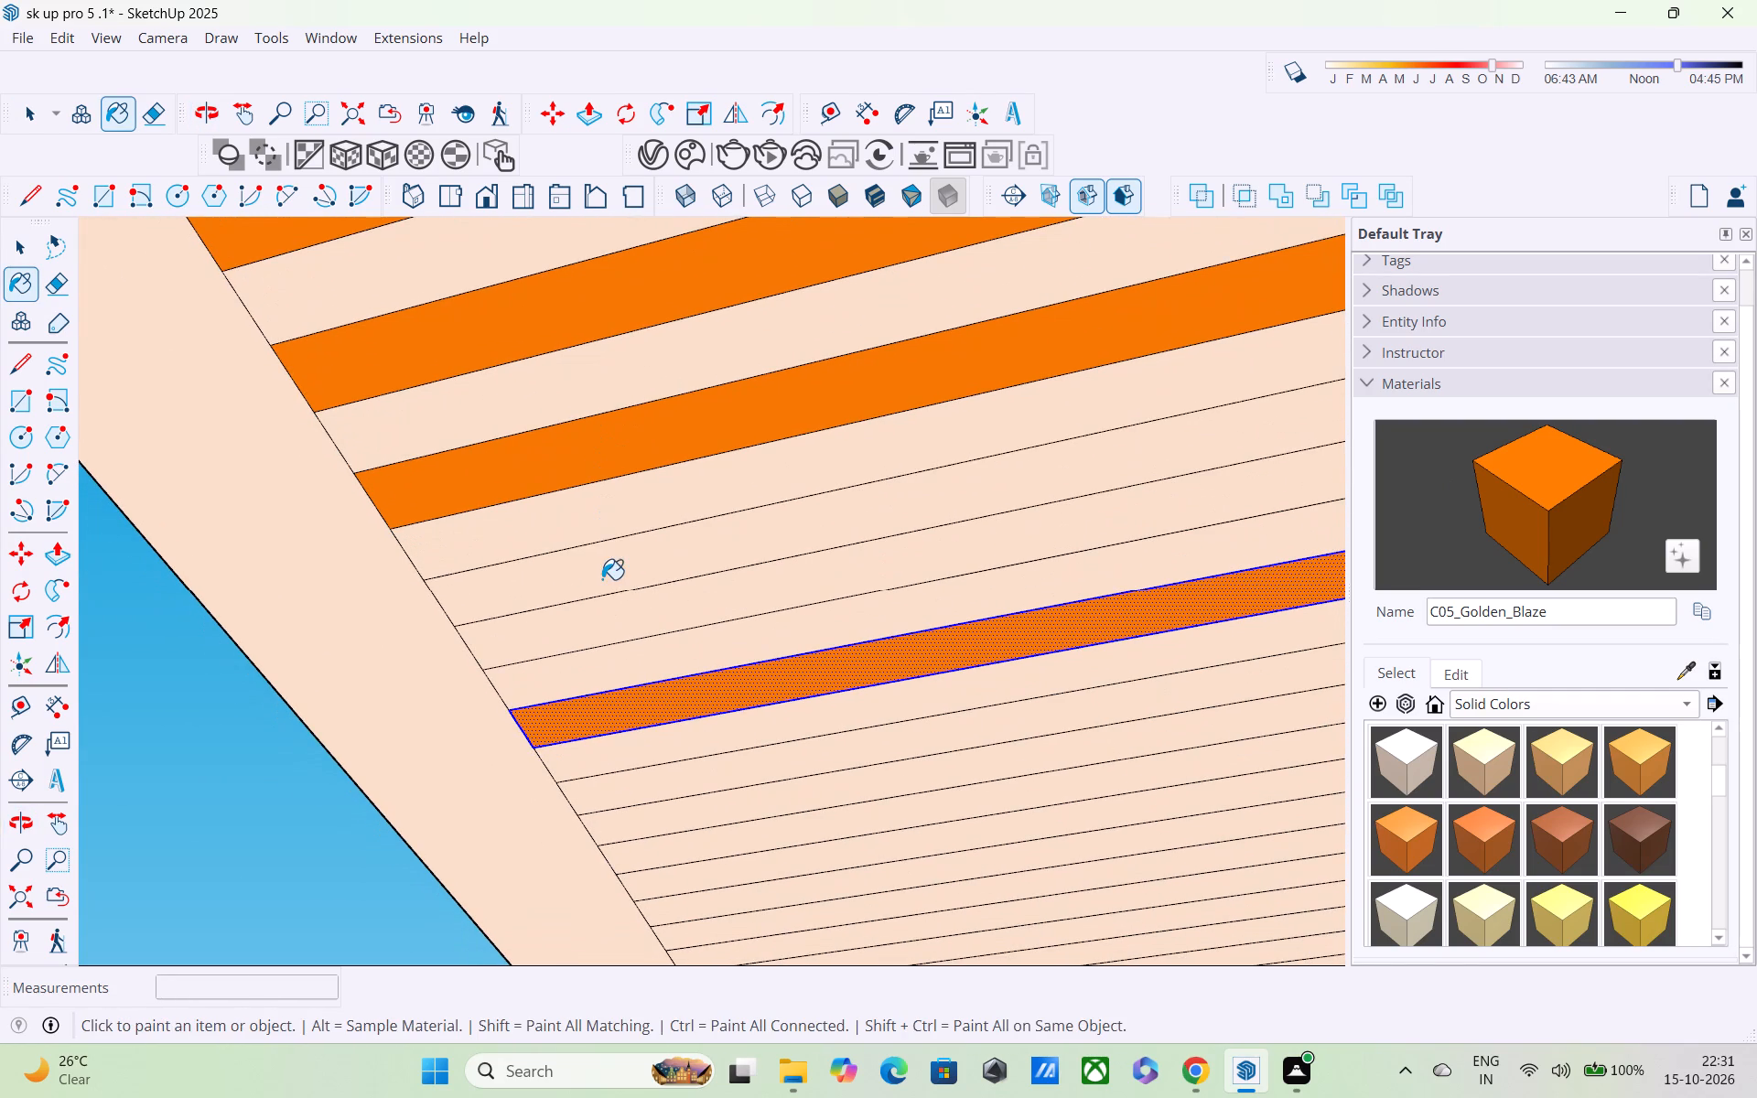
left_click(602, 579)
left_click(641, 663)
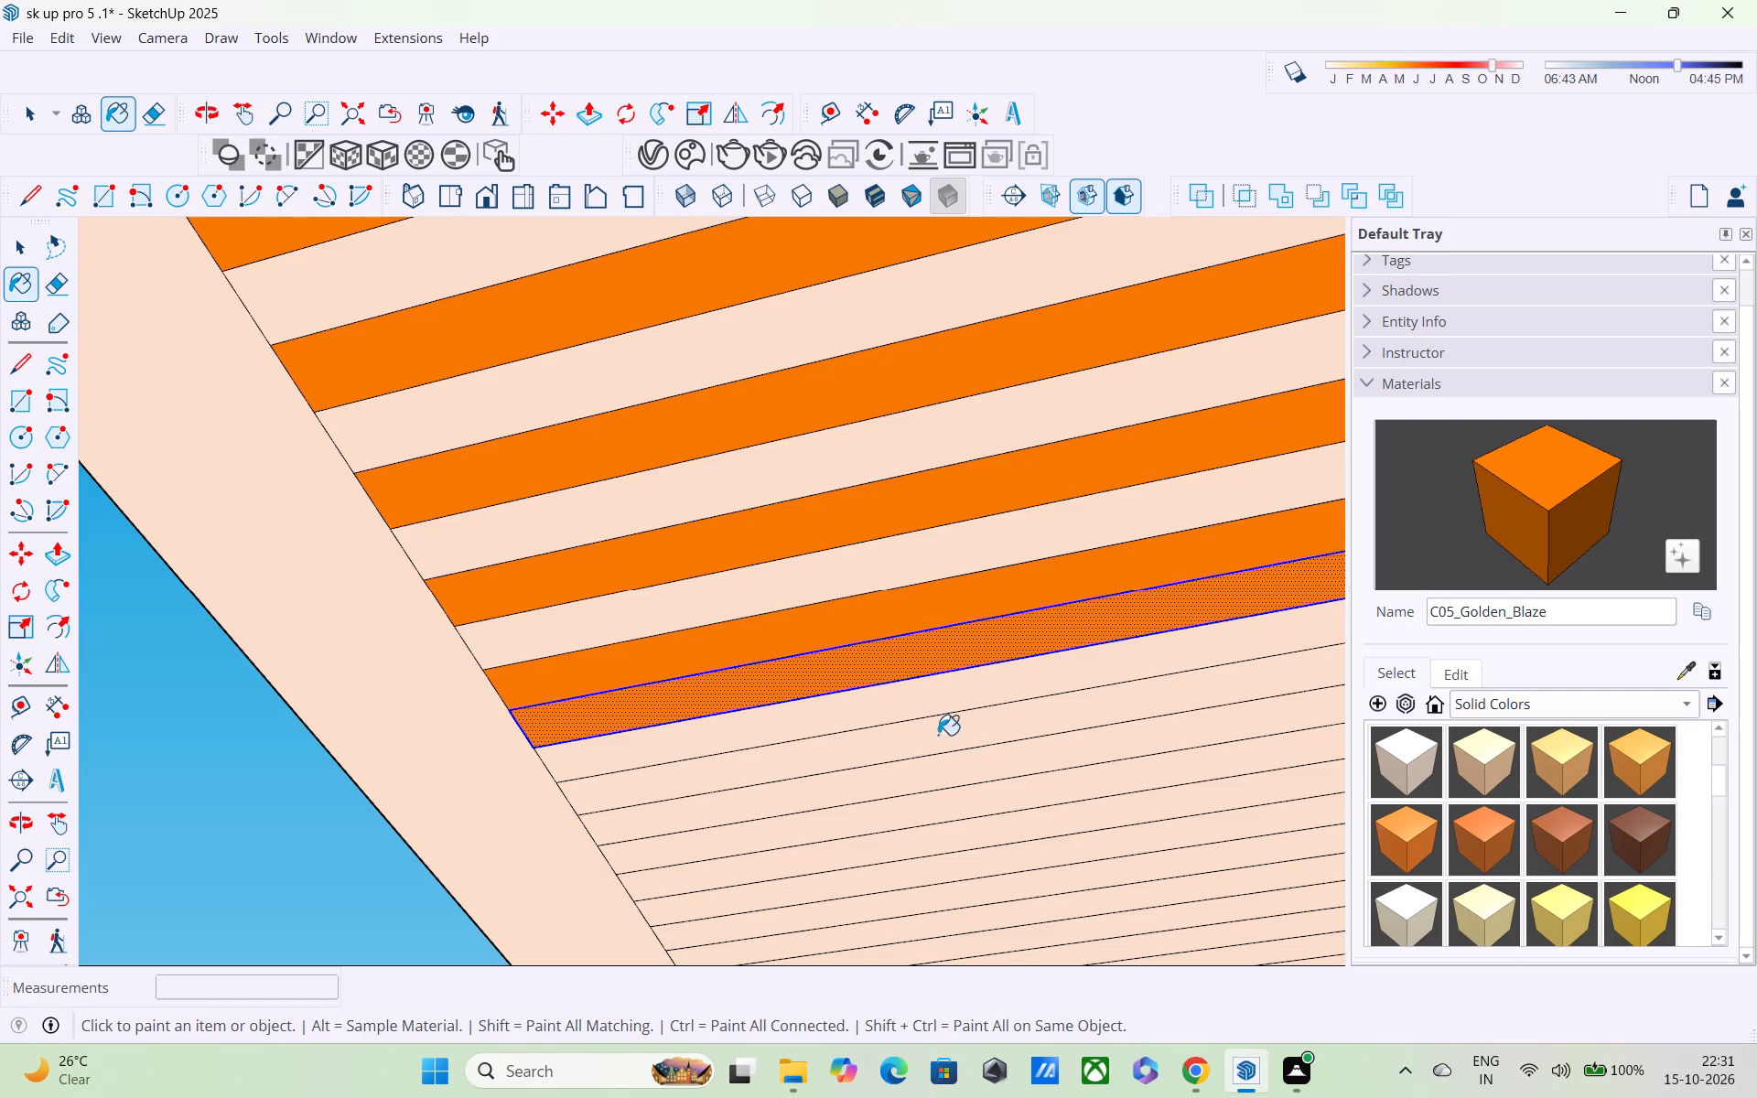
Sample C01_Vanilla_Cream from an unpainted strip and paint the selected orange strip with it to keep the stripes alternating.
left_click(1685, 670)
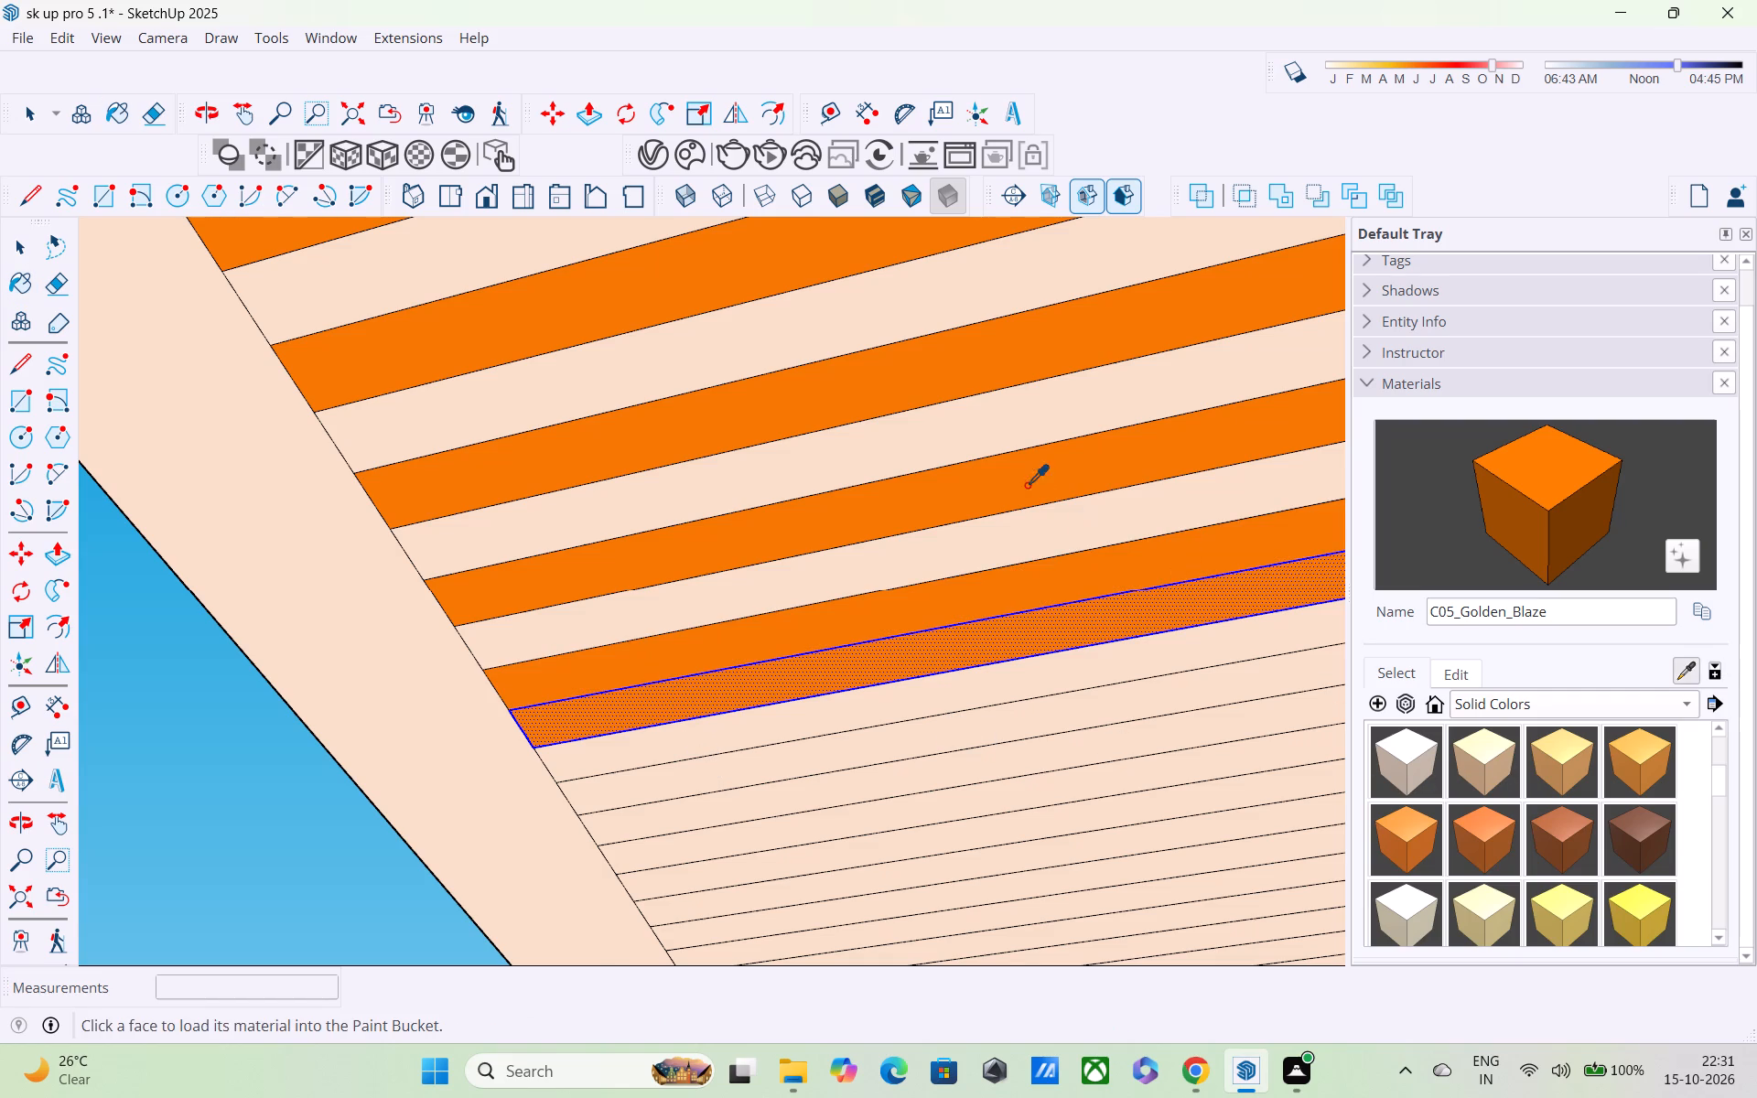
left_click(993, 418)
left_click(1020, 634)
middle_click_drag(1014, 629, 922, 482)
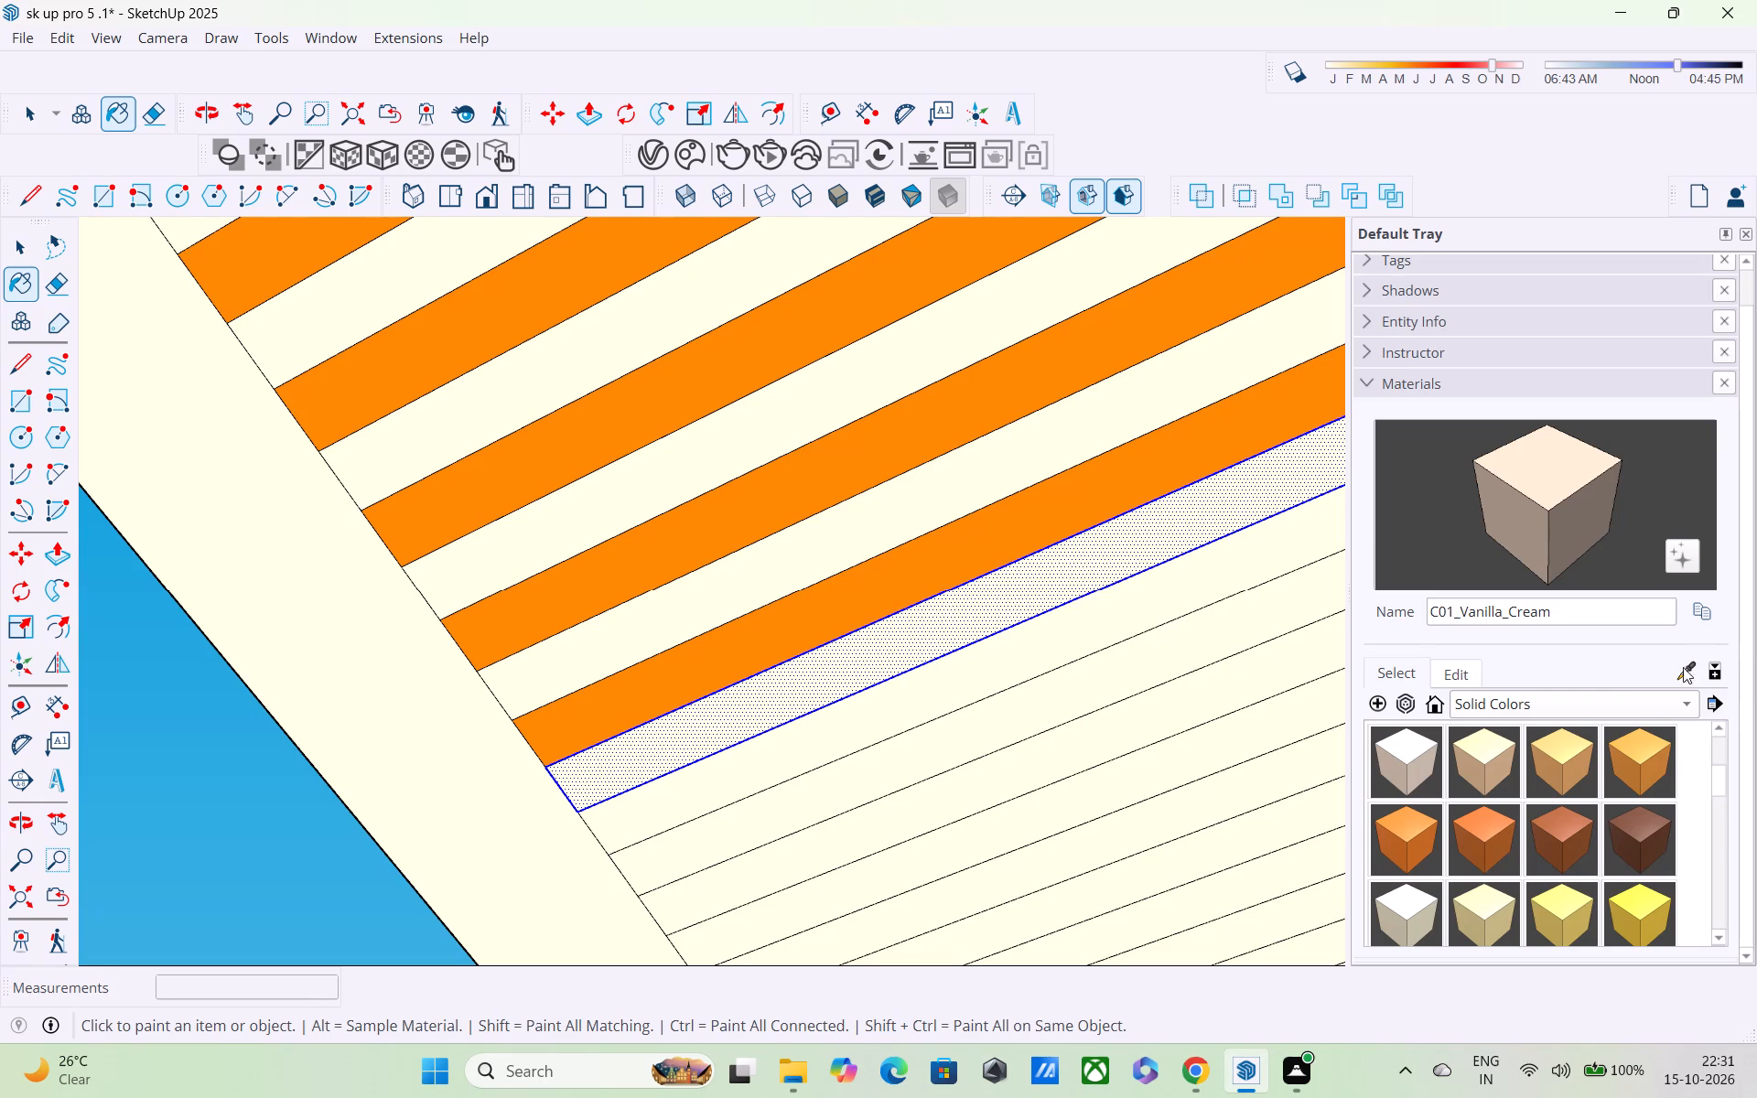
Sample C05_Golden_Blaze from an orange strip and paint the next six alternate ceiling strips beyond the selected cream one.
left_click(1681, 668)
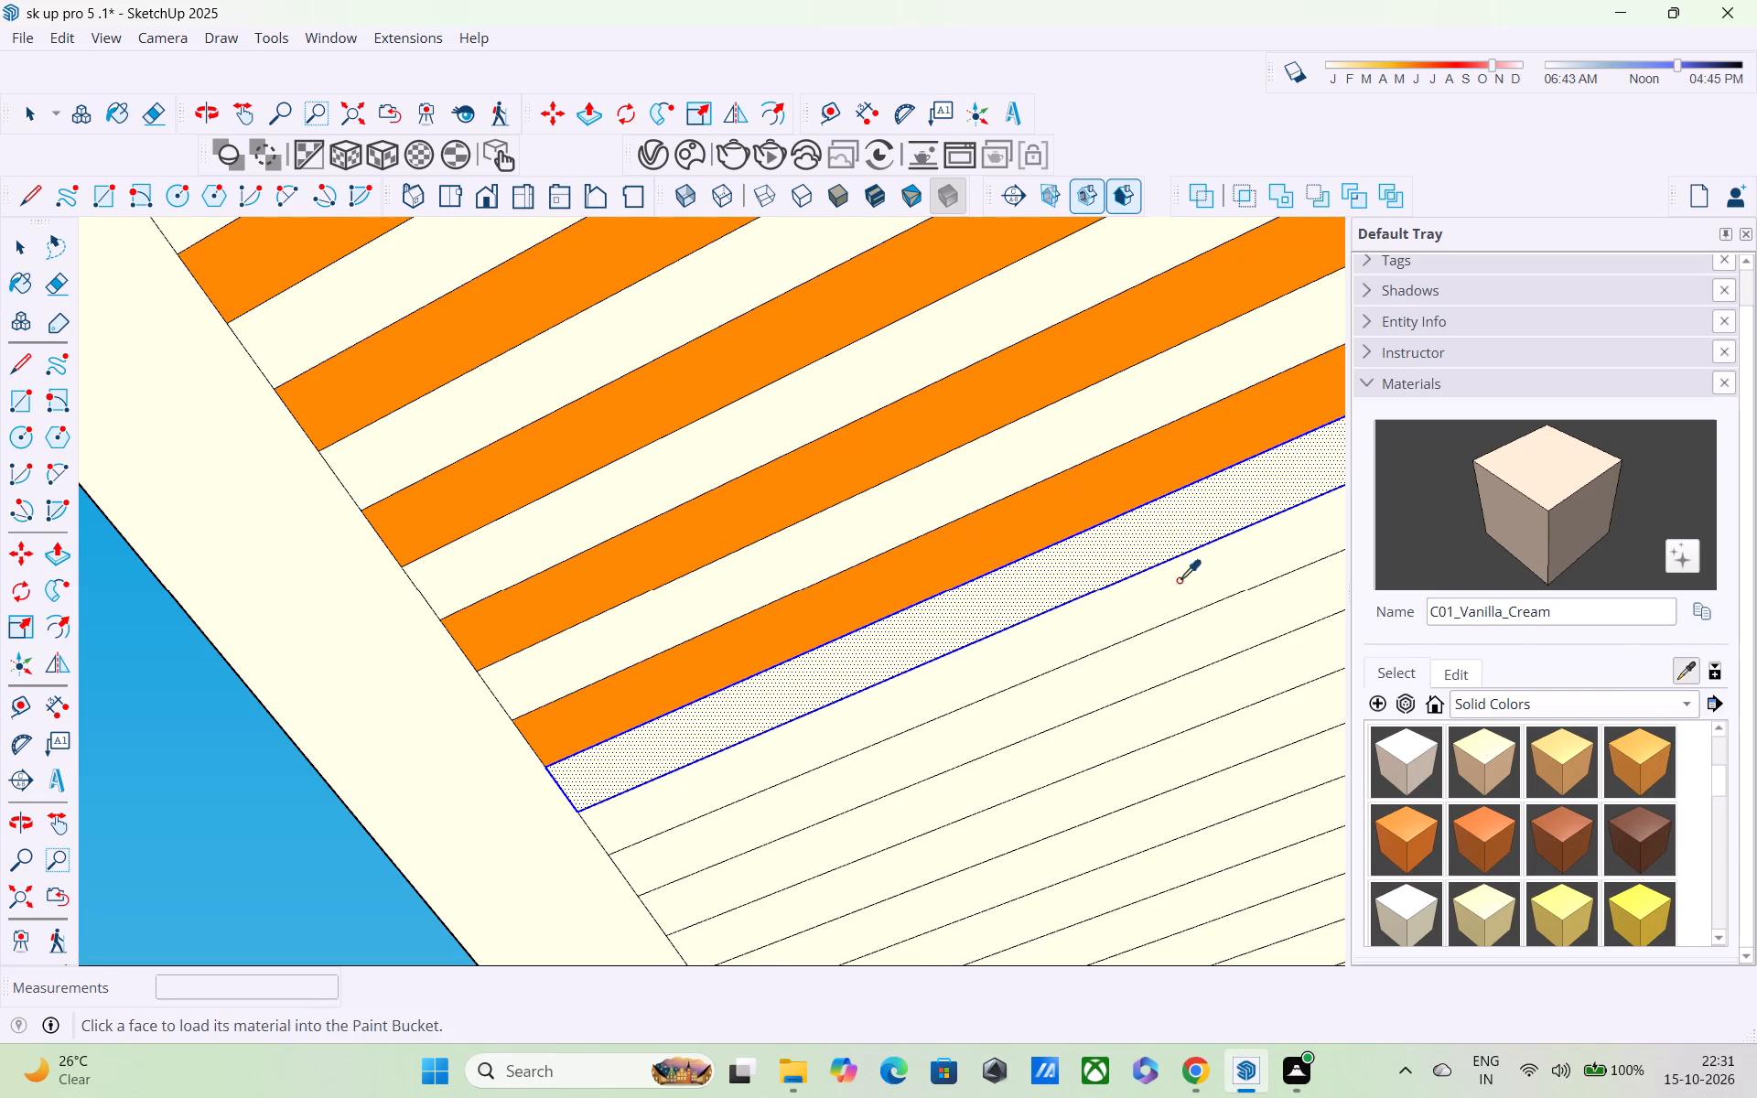
left_click(1096, 503)
middle_click_drag(1090, 608, 897, 459, "shift")
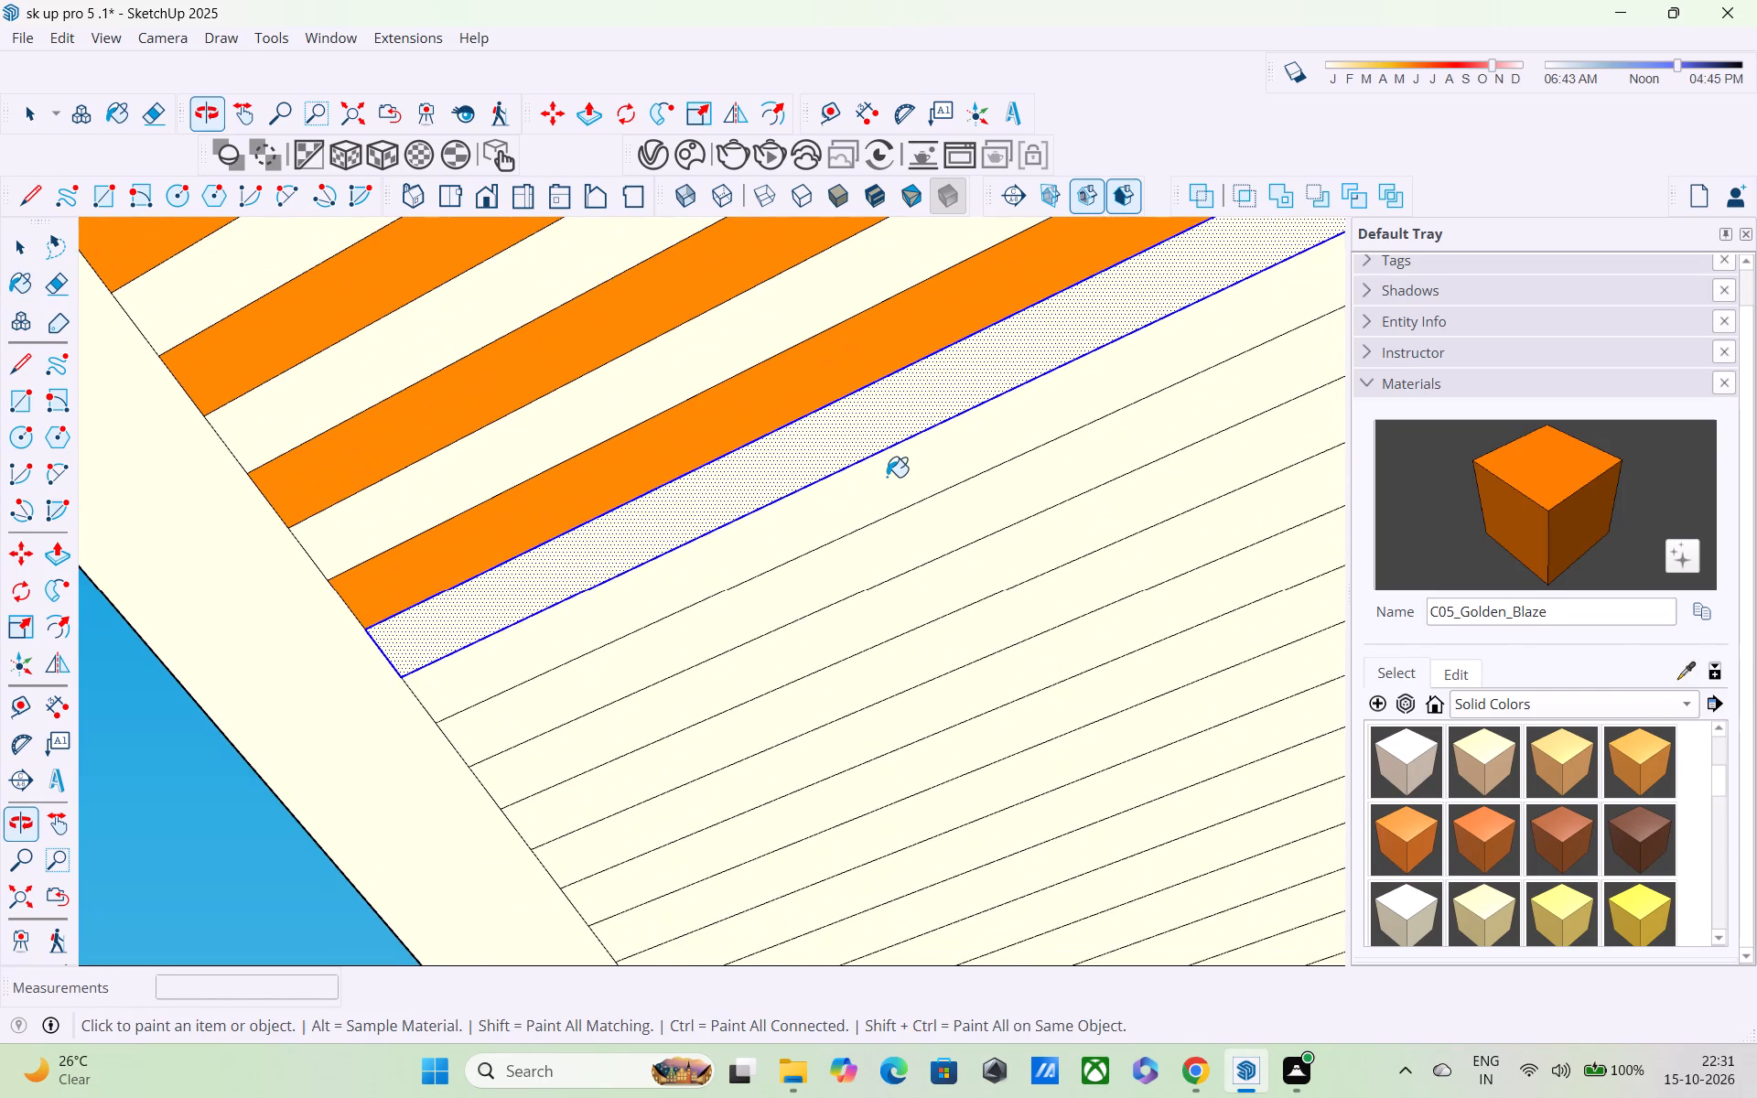
left_click(885, 484)
left_click(932, 592)
middle_click_drag(959, 637, 865, 501, "shift")
left_click(868, 567)
middle_click_drag(890, 606, 814, 410, "shift")
left_click(829, 469)
middle_click_drag(842, 500, 803, 425, "shift")
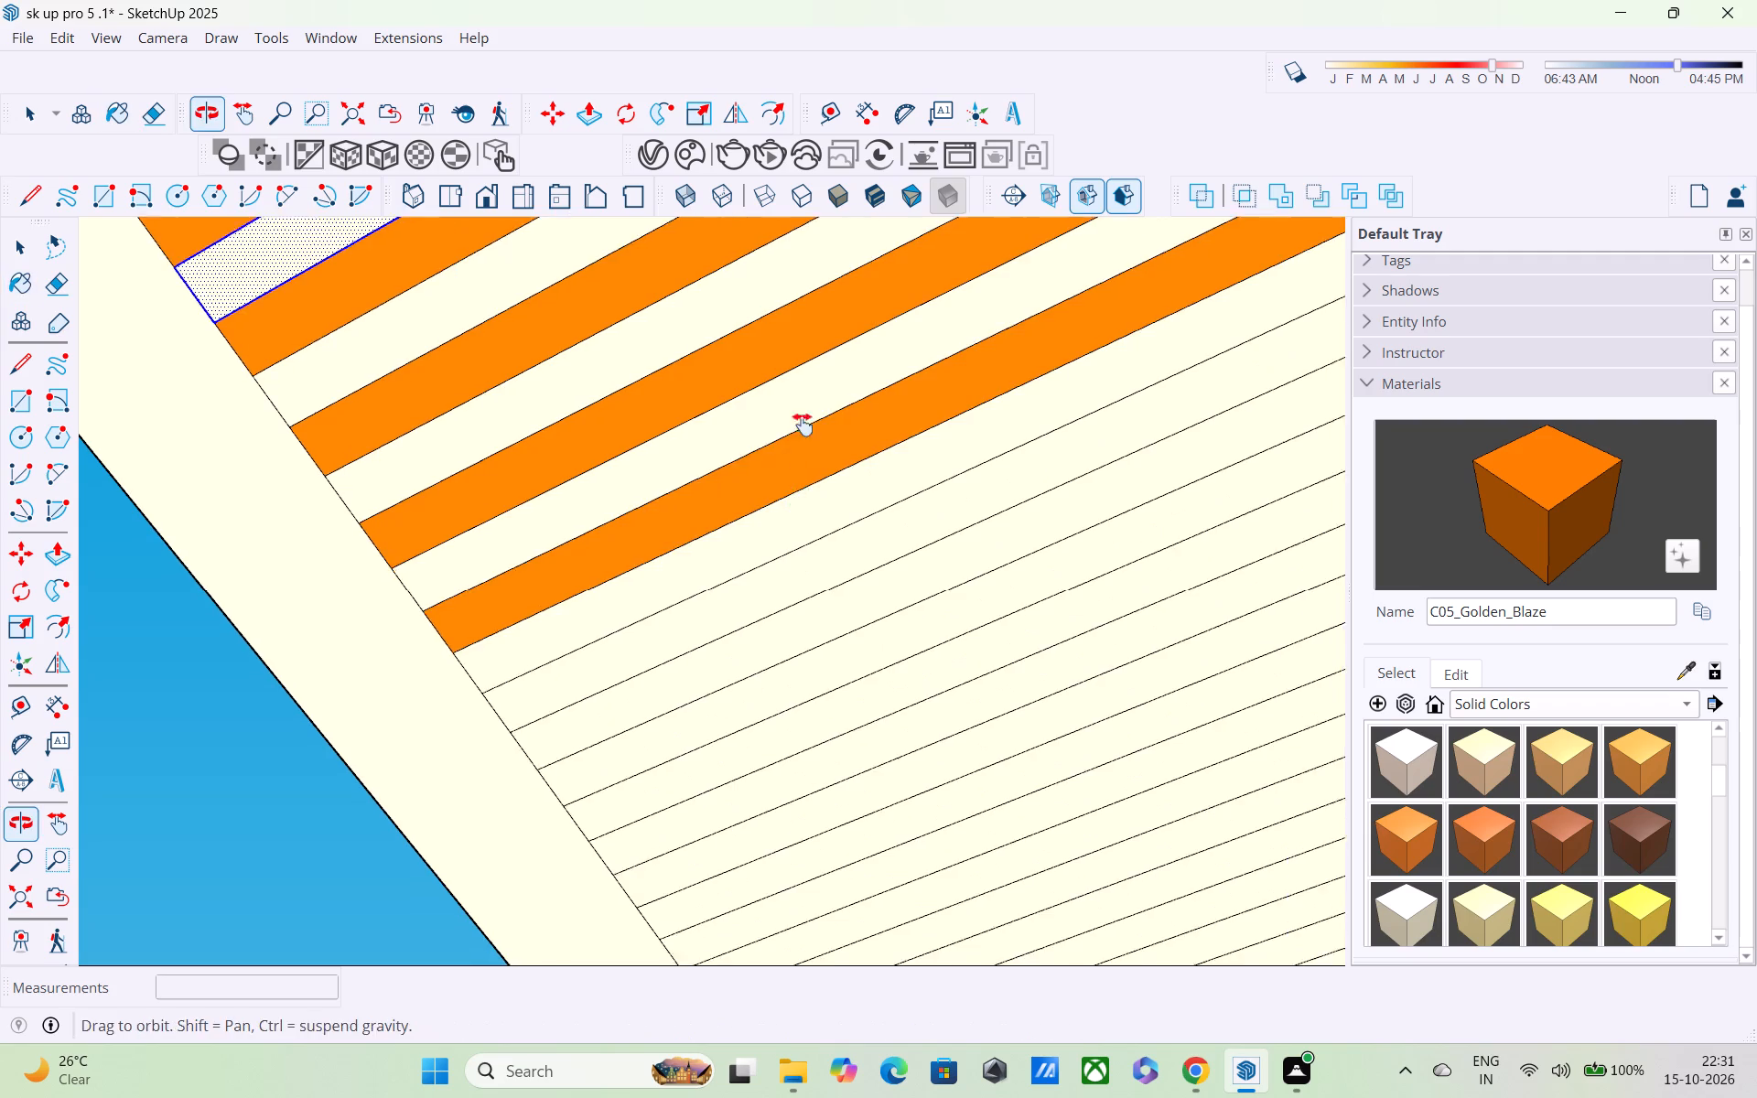
middle_click_drag(803, 425, 756, 318, "shift")
left_click(774, 407)
middle_click_drag(796, 465, 729, 325, "shift")
left_click(742, 371)
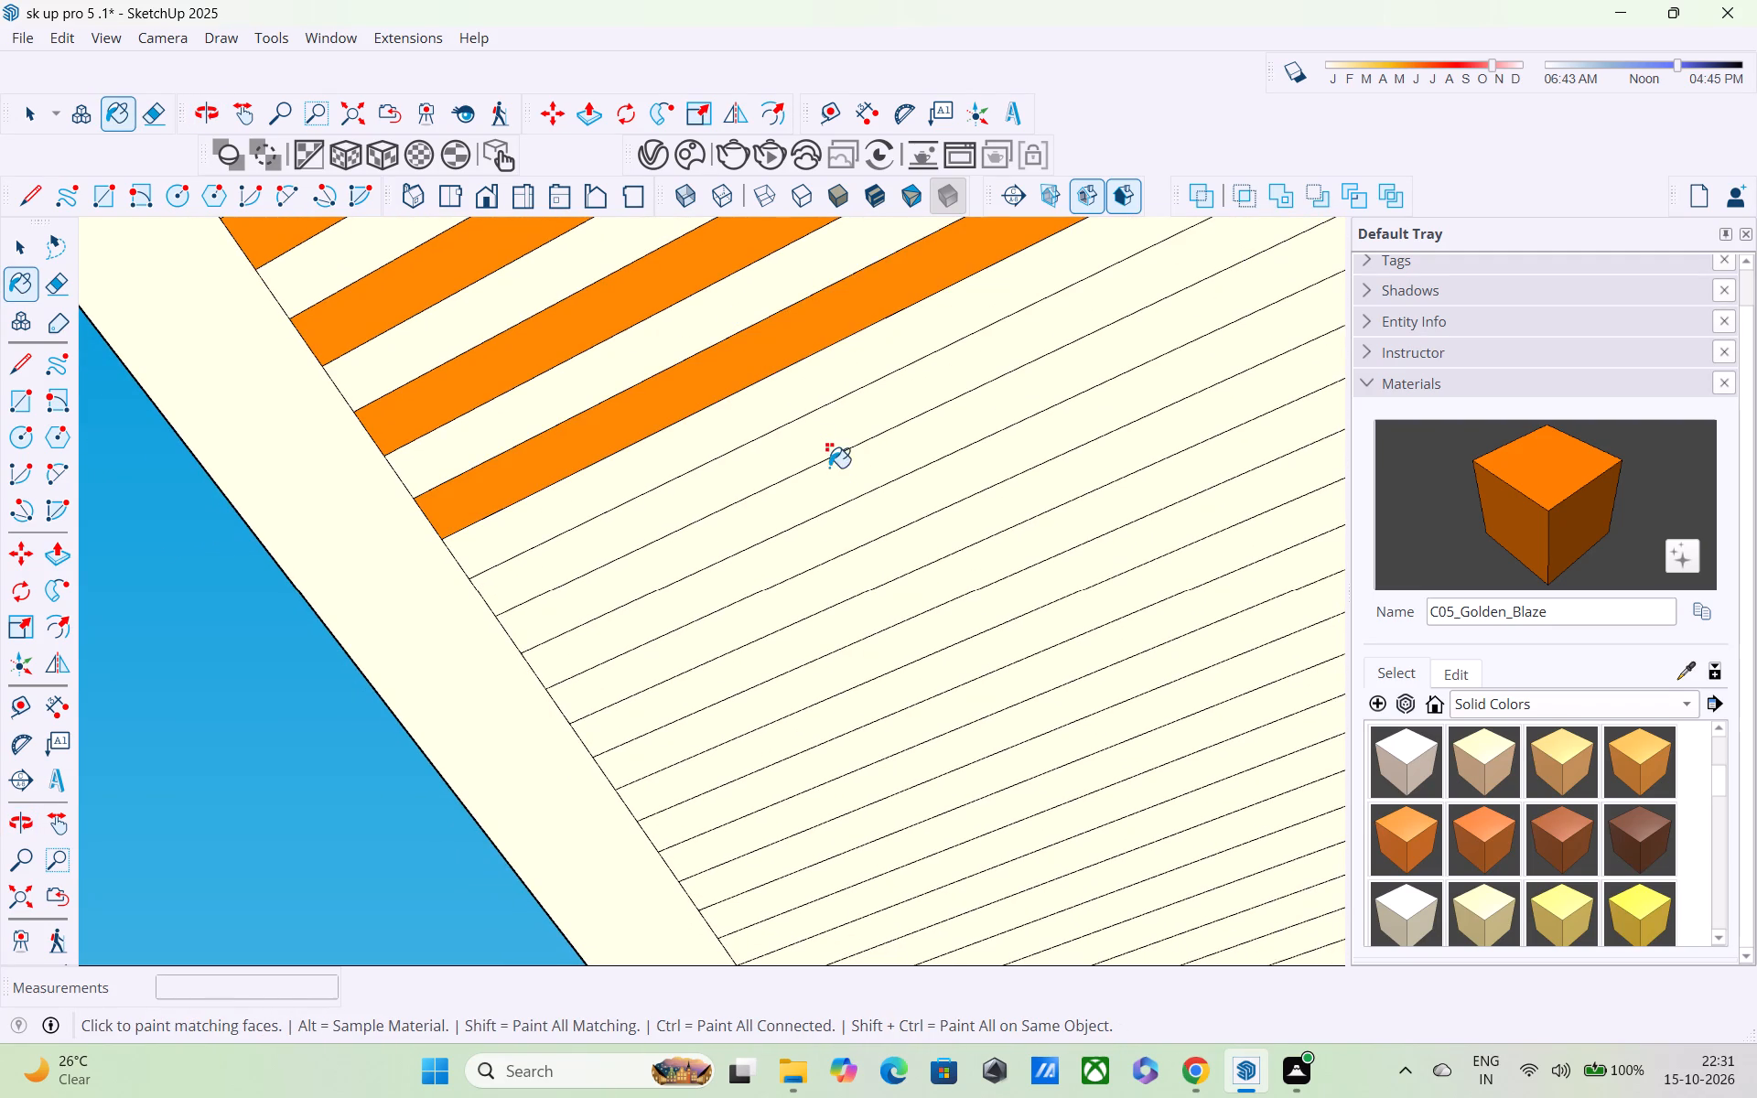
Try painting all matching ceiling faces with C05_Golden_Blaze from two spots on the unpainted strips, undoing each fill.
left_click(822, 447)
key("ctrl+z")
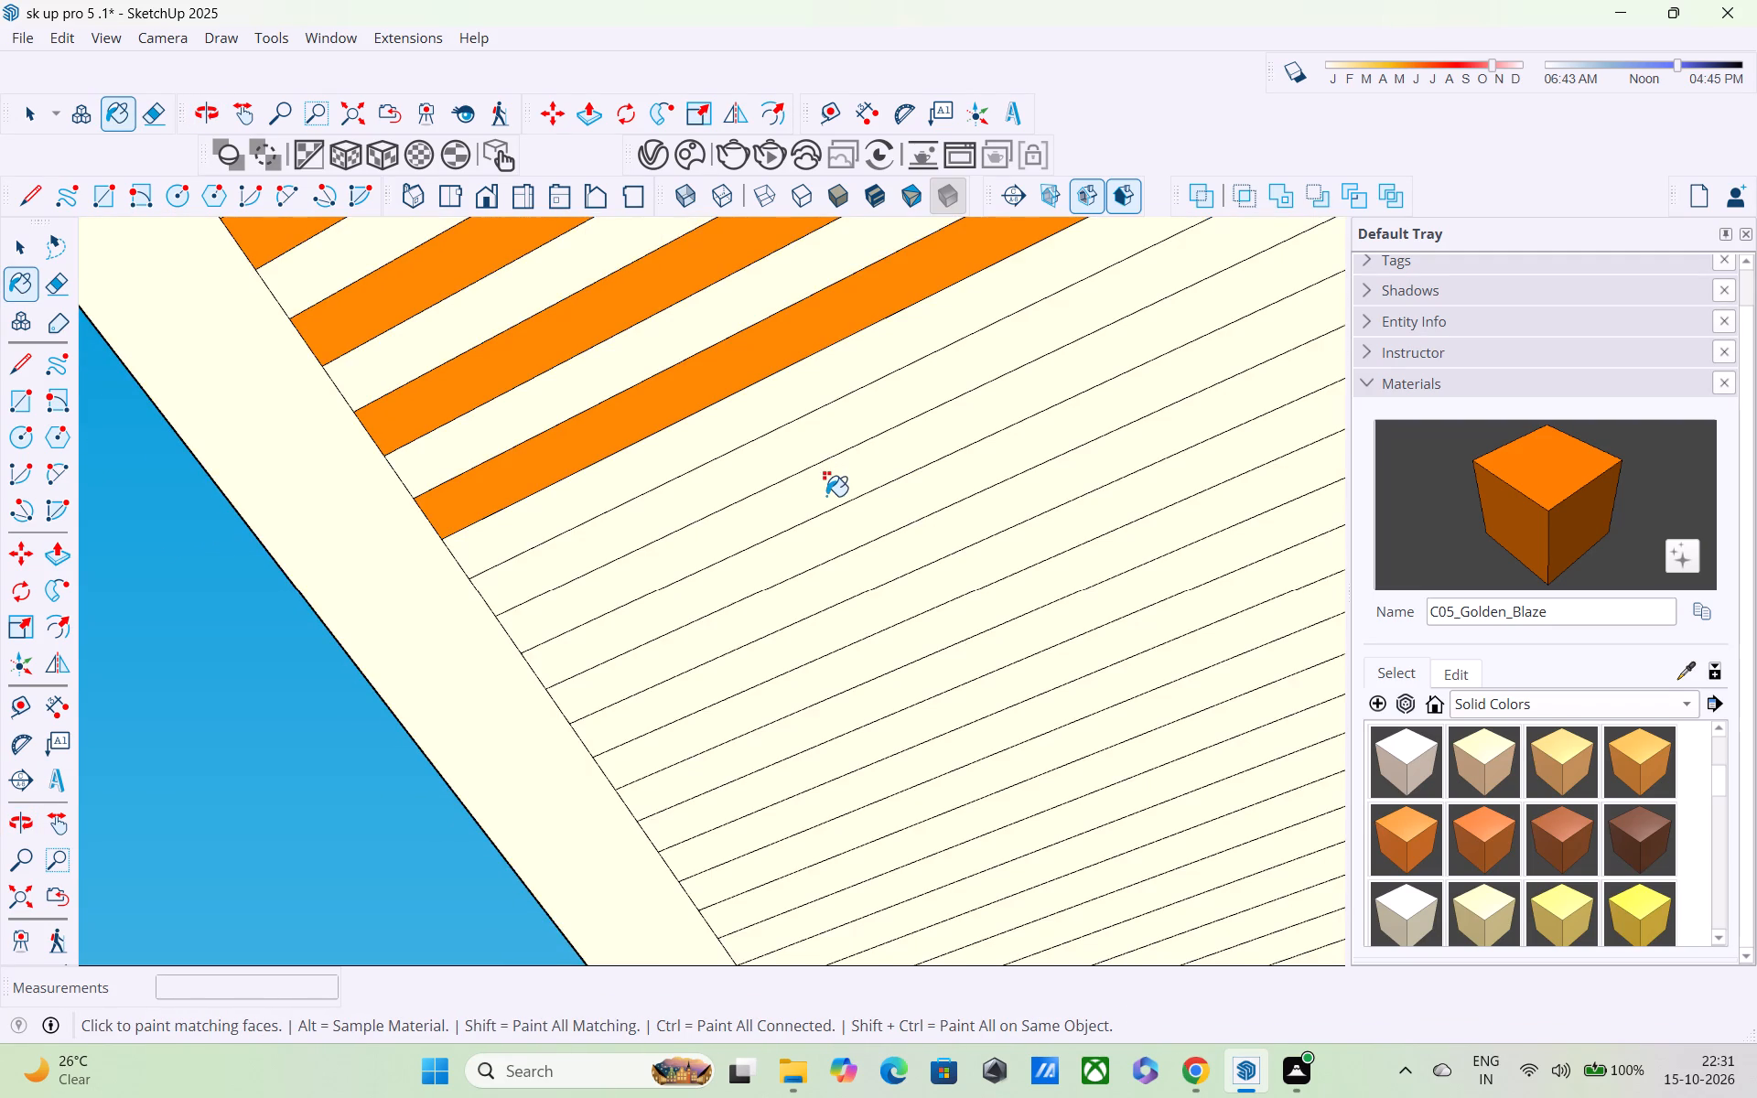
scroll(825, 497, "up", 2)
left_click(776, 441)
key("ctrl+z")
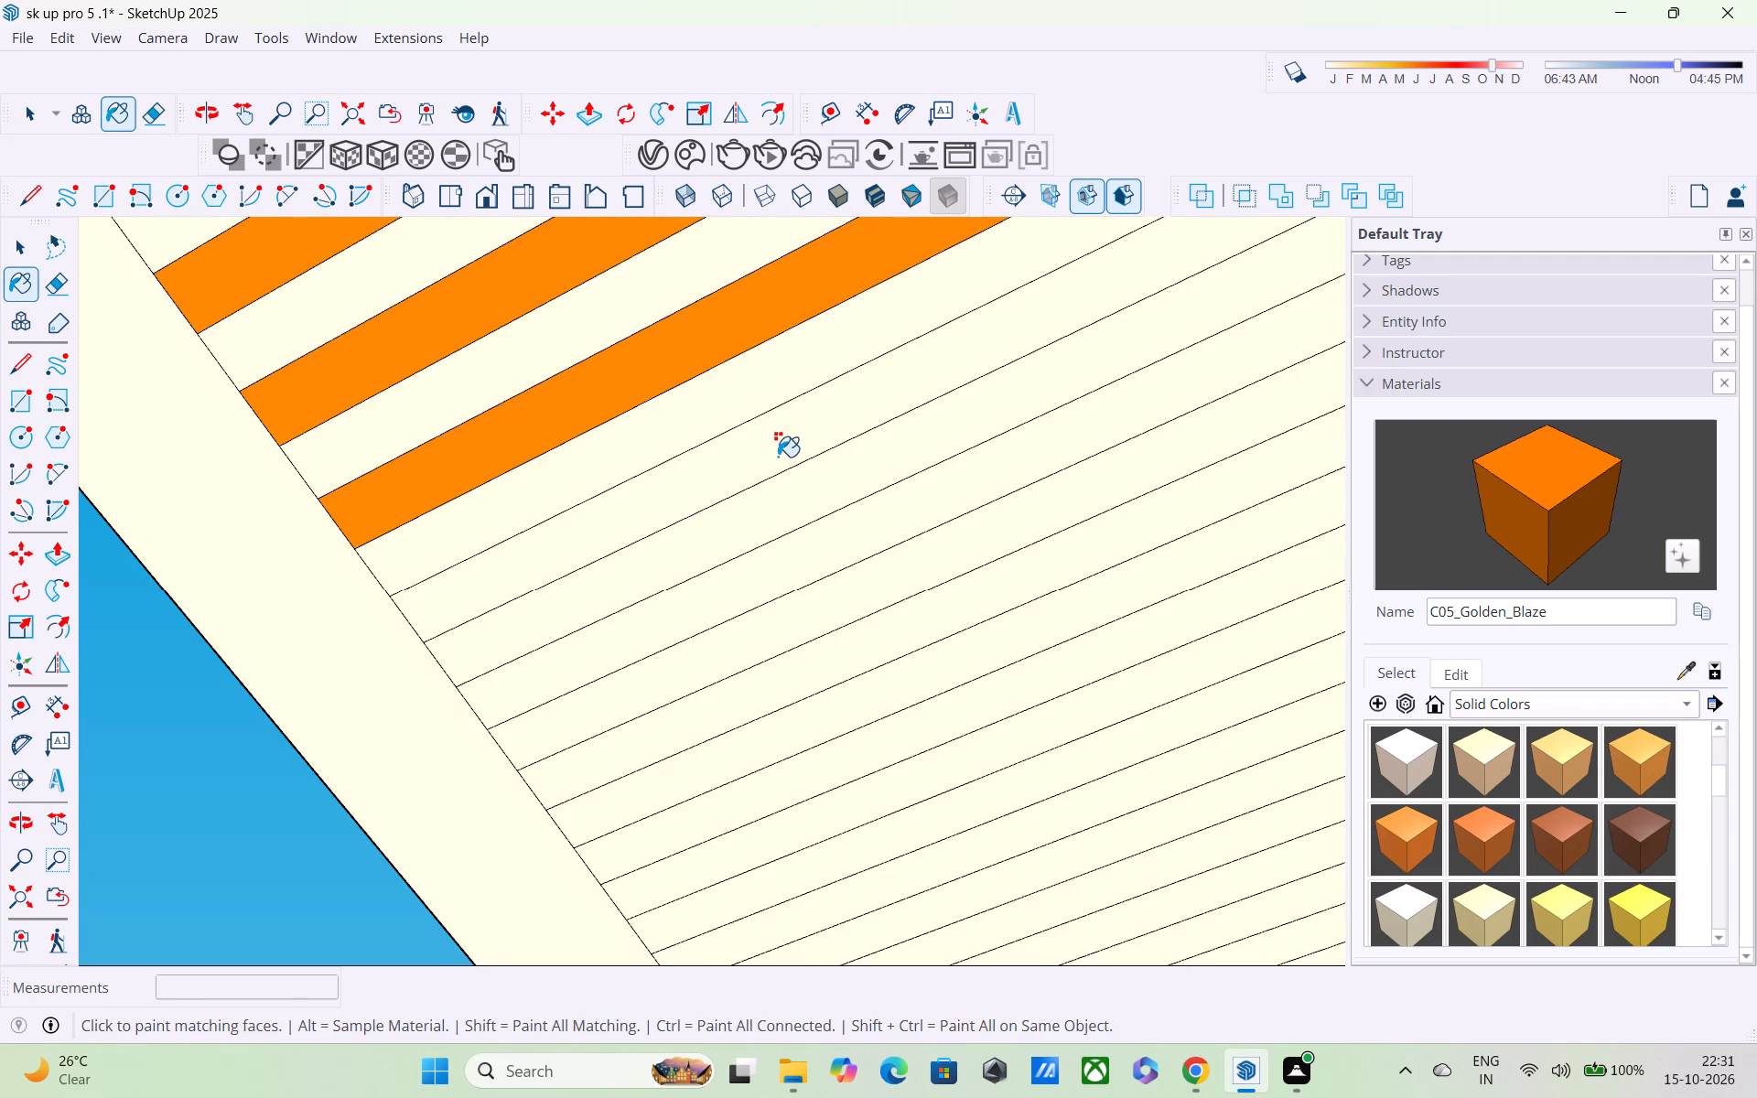
Select the next strip in the alternating pattern, resample C05_Golden_Blaze, and paint it and the following two alternate strips.
key("space")
left_click(763, 455)
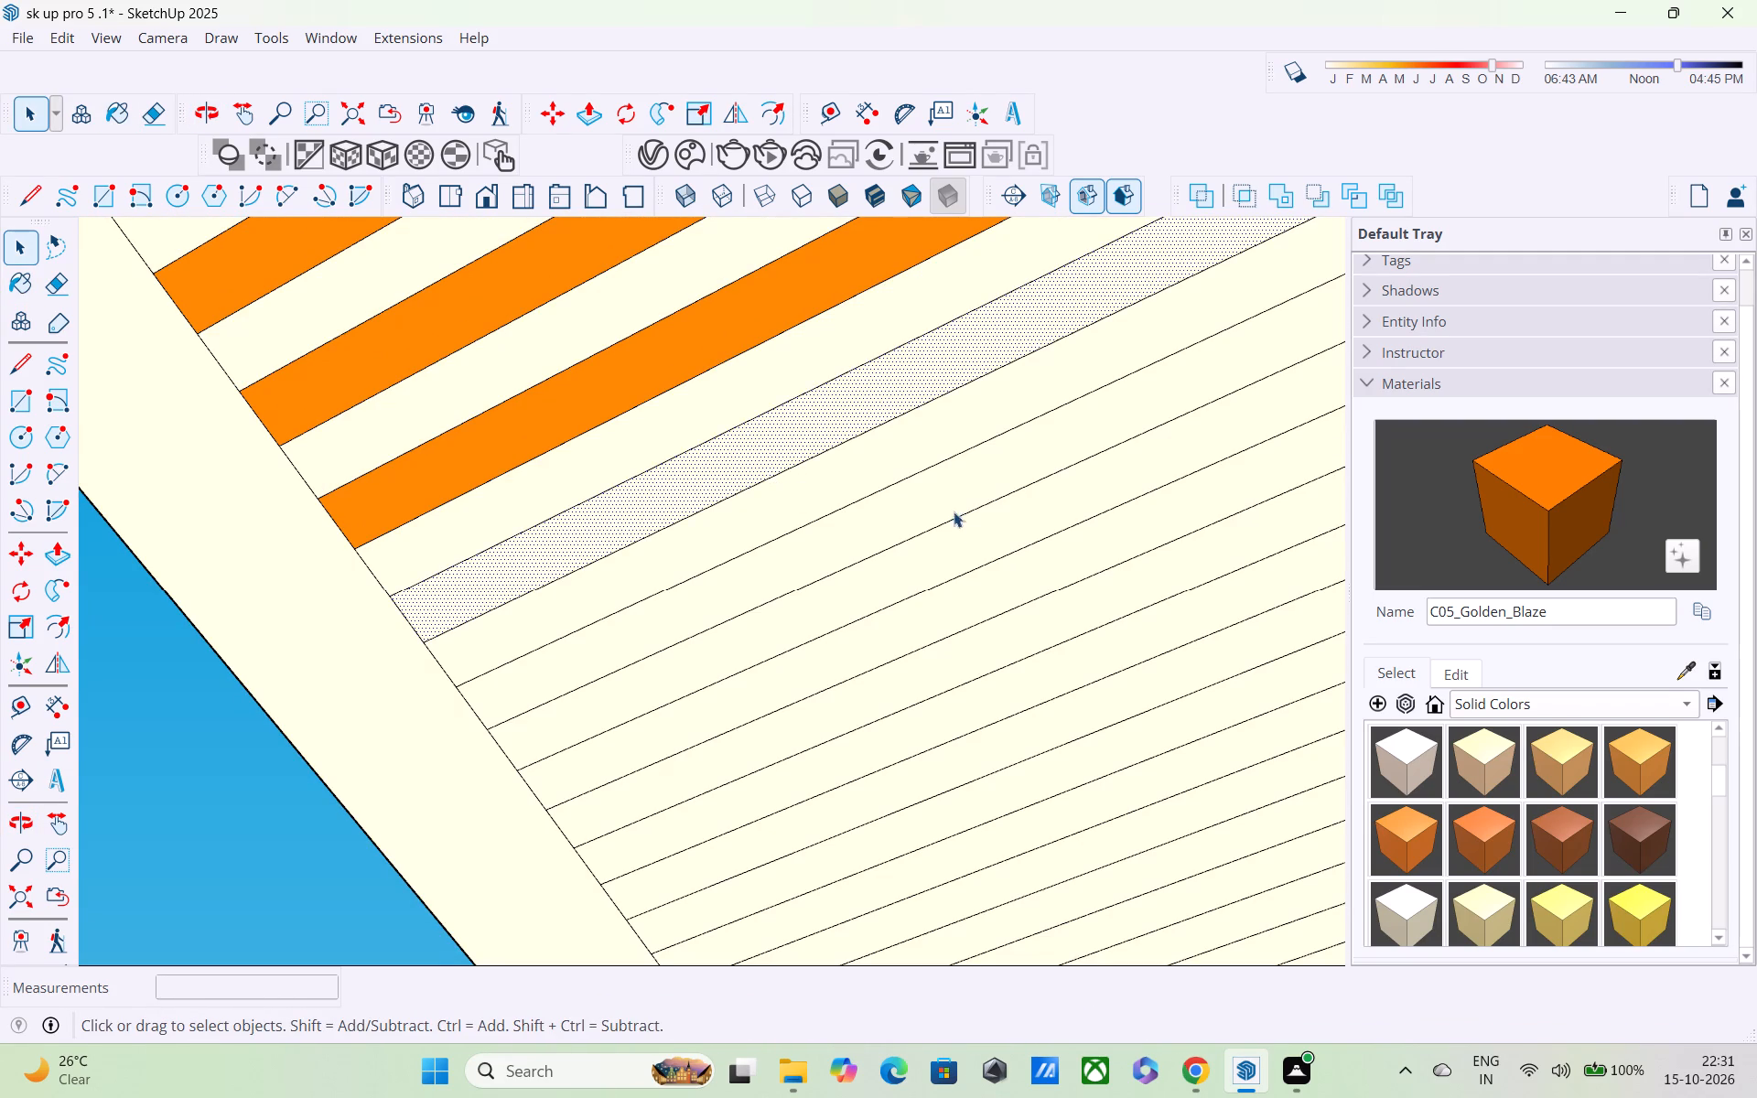
left_click(1673, 669)
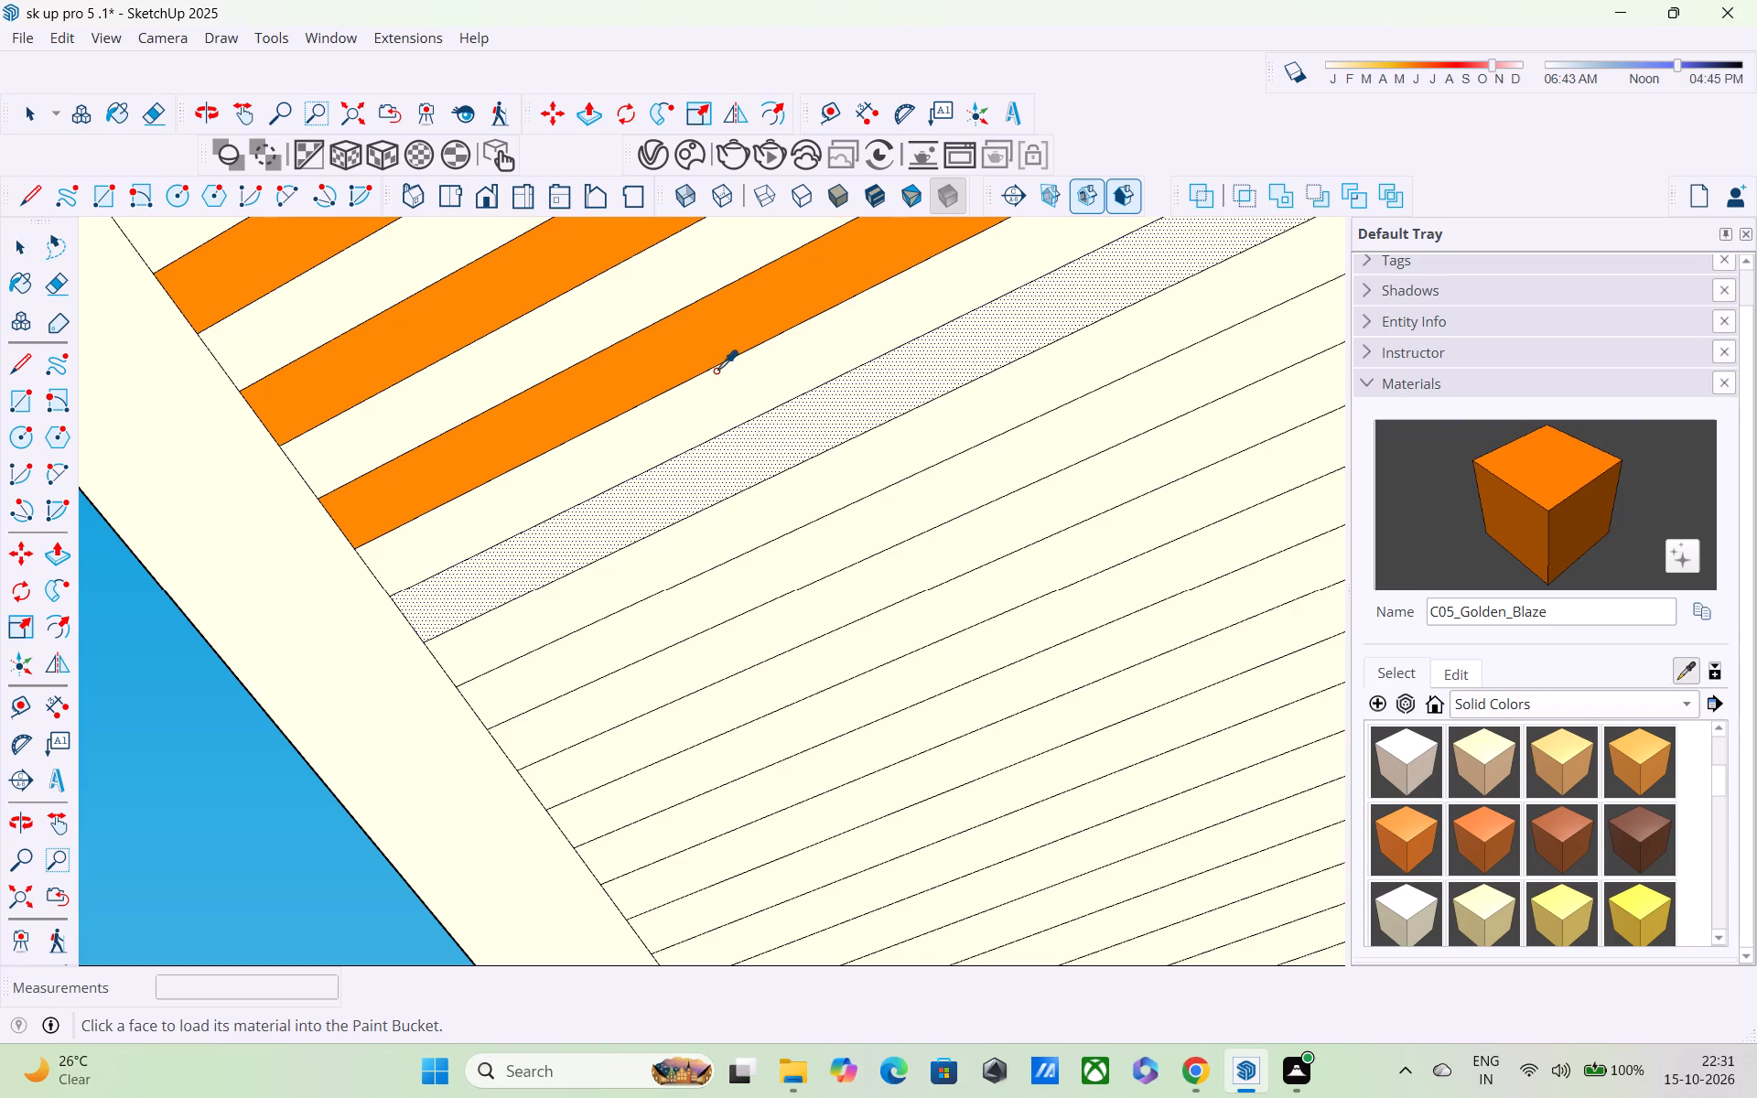
left_click(697, 351)
left_click(744, 470)
middle_click_drag(755, 489, 712, 456, "shift")
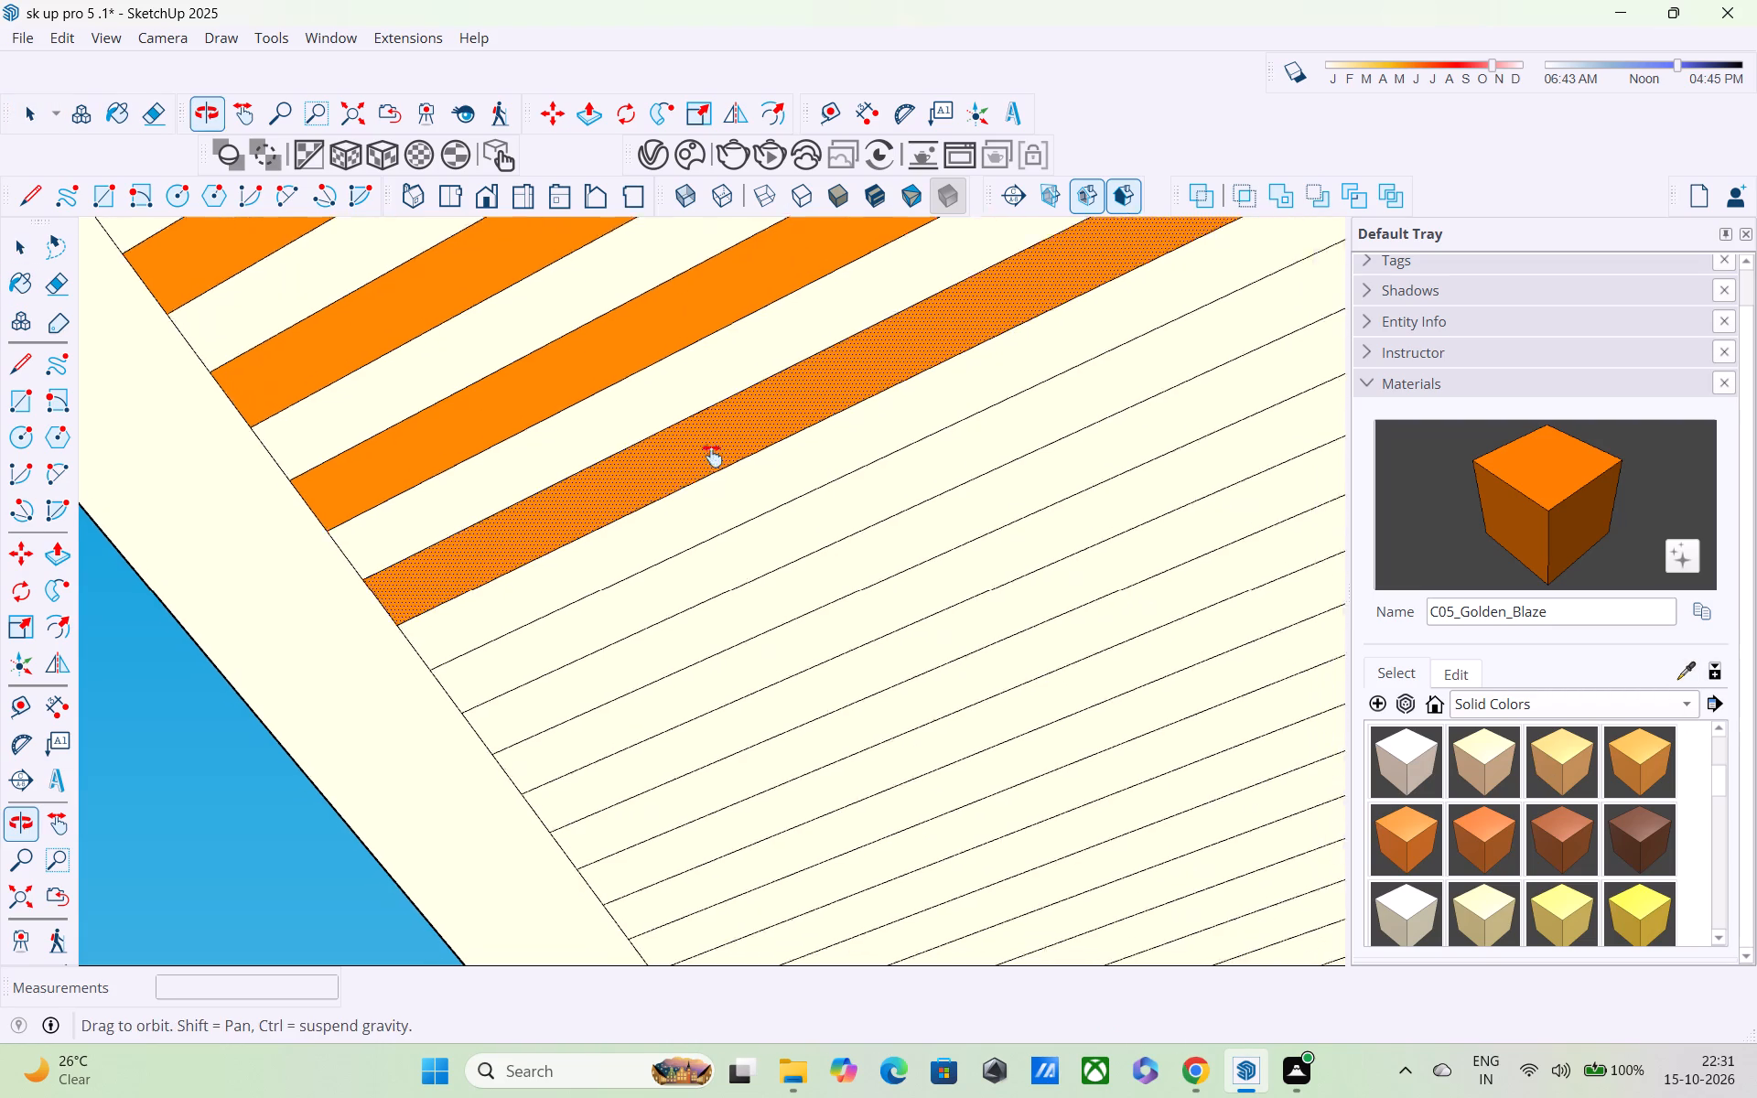
middle_click_drag(712, 456, 587, 311, "shift")
left_click(622, 407)
middle_click_drag(641, 429, 576, 323)
scroll(576, 323, "up", 1)
left_click(611, 407)
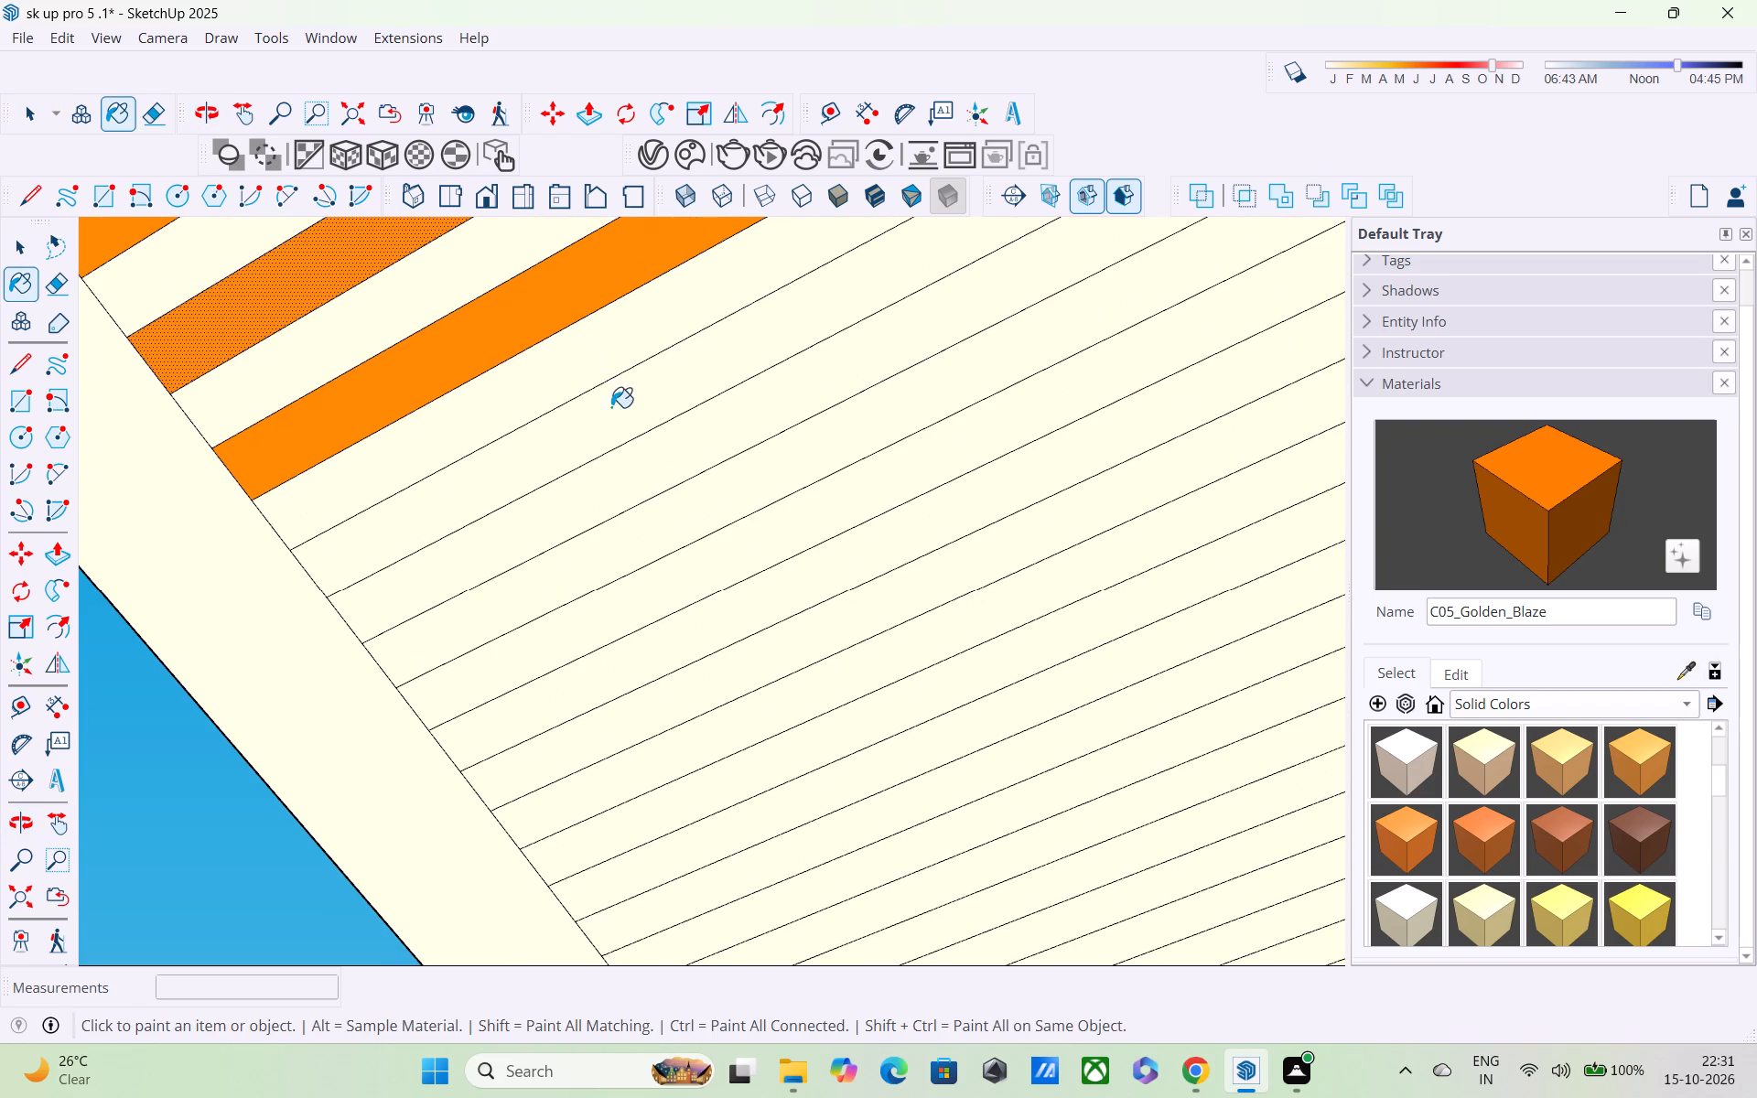
Continue the stripe pattern along the ceiling, painting the next nine alternate strips with C05_Golden_Blaze.
middle_click_drag(615, 414, 484, 246, "shift")
left_click(527, 375)
middle_click_drag(513, 382, 378, 222, "shift")
left_click(404, 370)
middle_click_drag(444, 416, 349, 316)
left_click(385, 366)
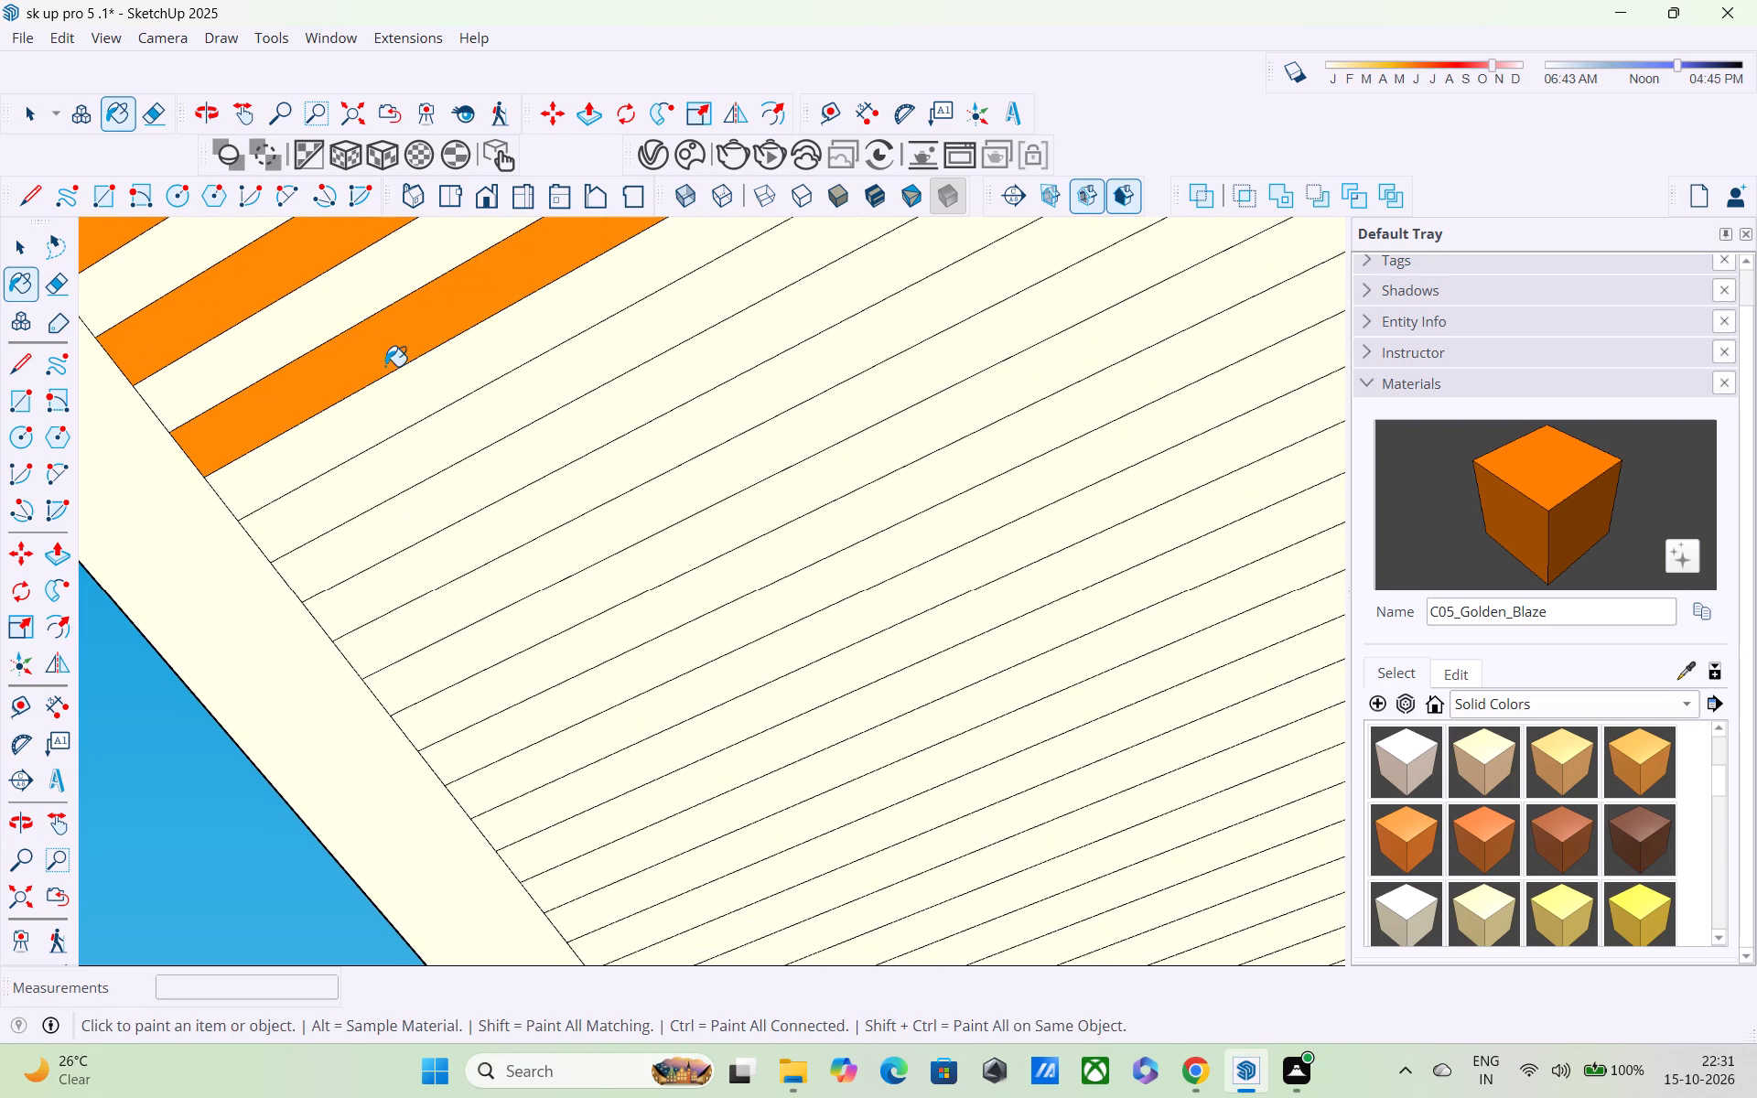
left_click(466, 424)
left_click(530, 488)
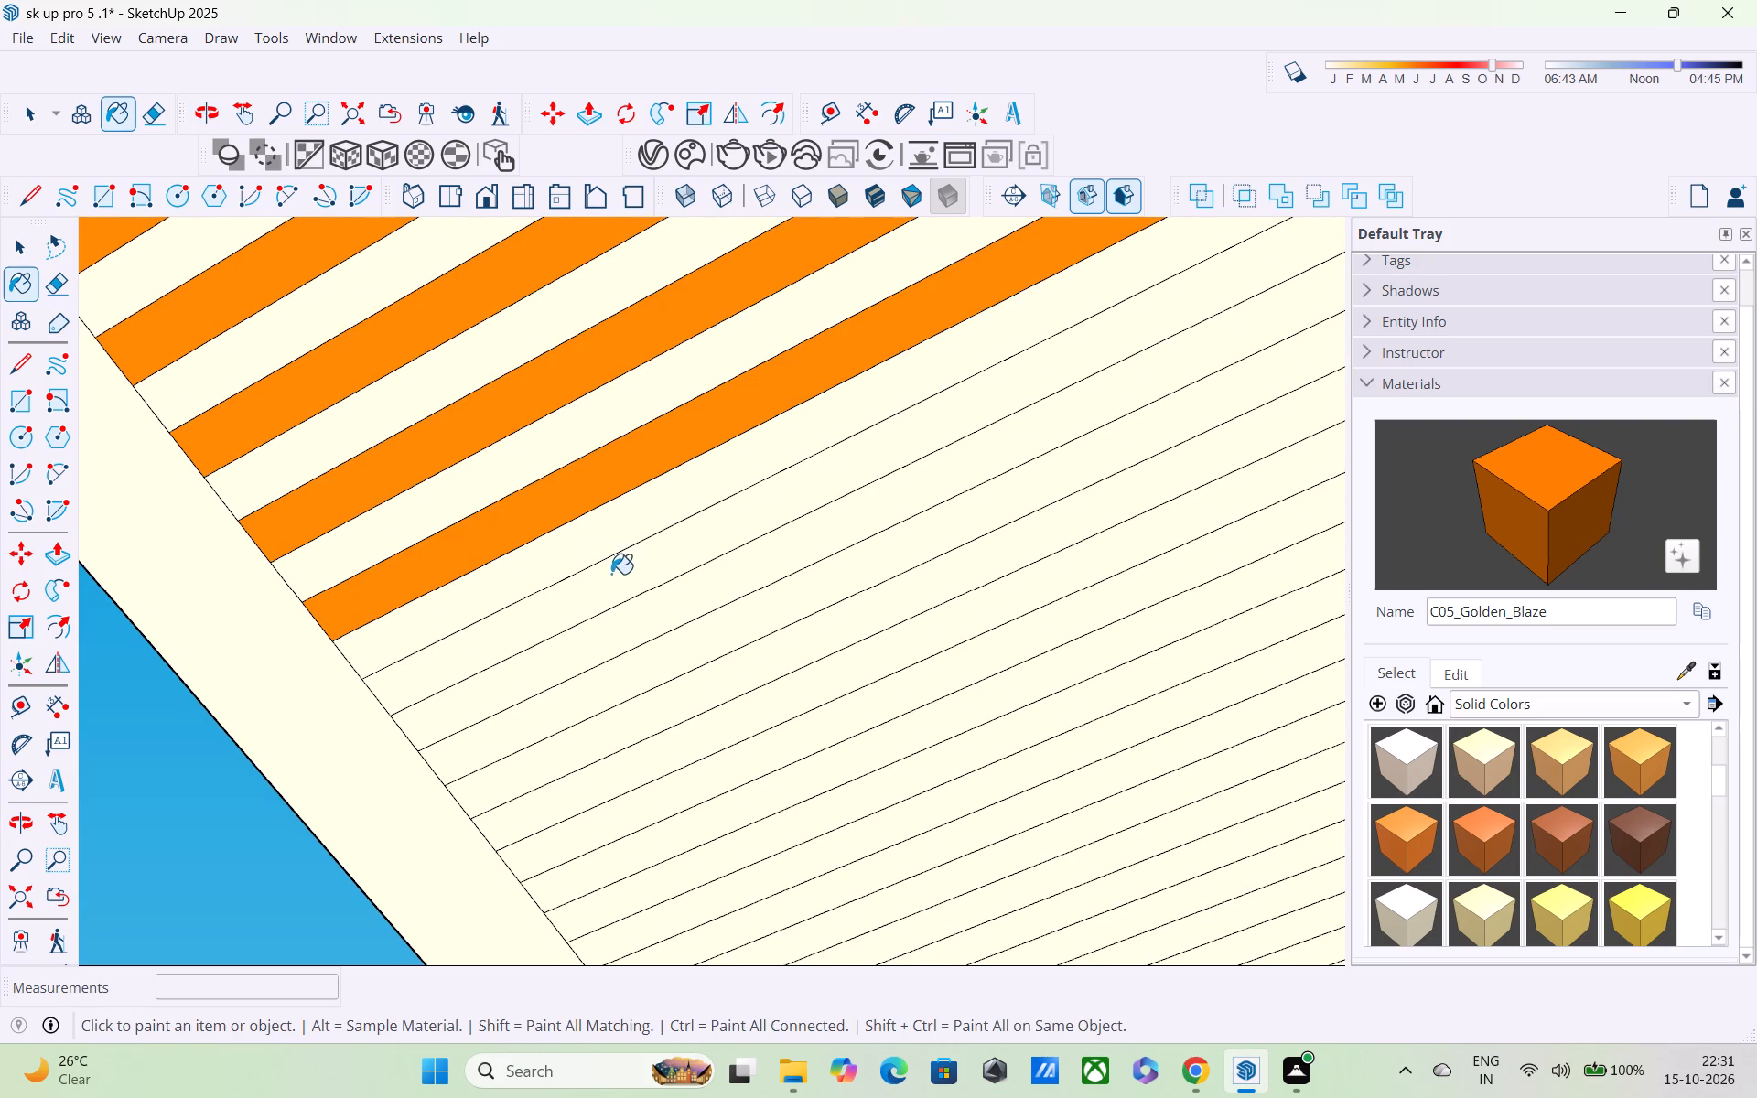
left_click(614, 579)
left_click(678, 663)
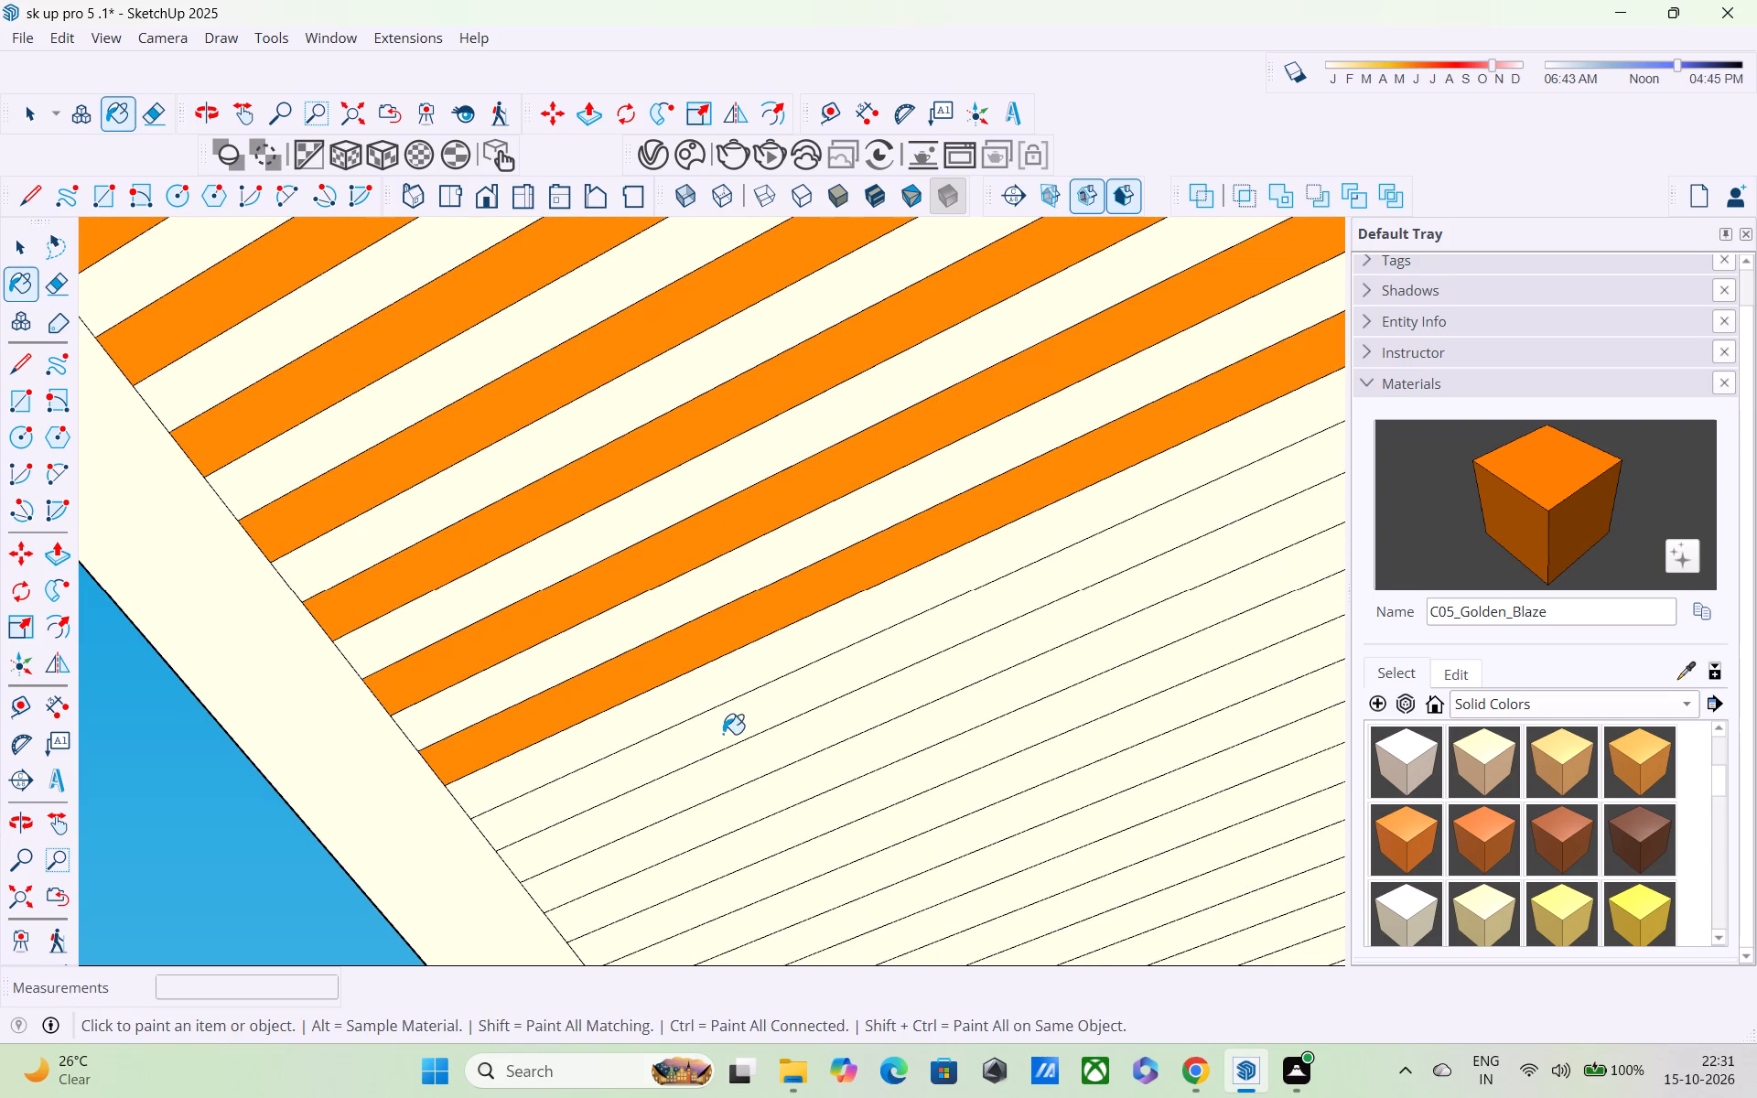
left_click(723, 734)
left_click(768, 802)
Paint the remaining six alternate strips with C05_Golden_Blaze up to the far end of the balcony ceiling.
middle_click_drag(724, 774, 455, 385)
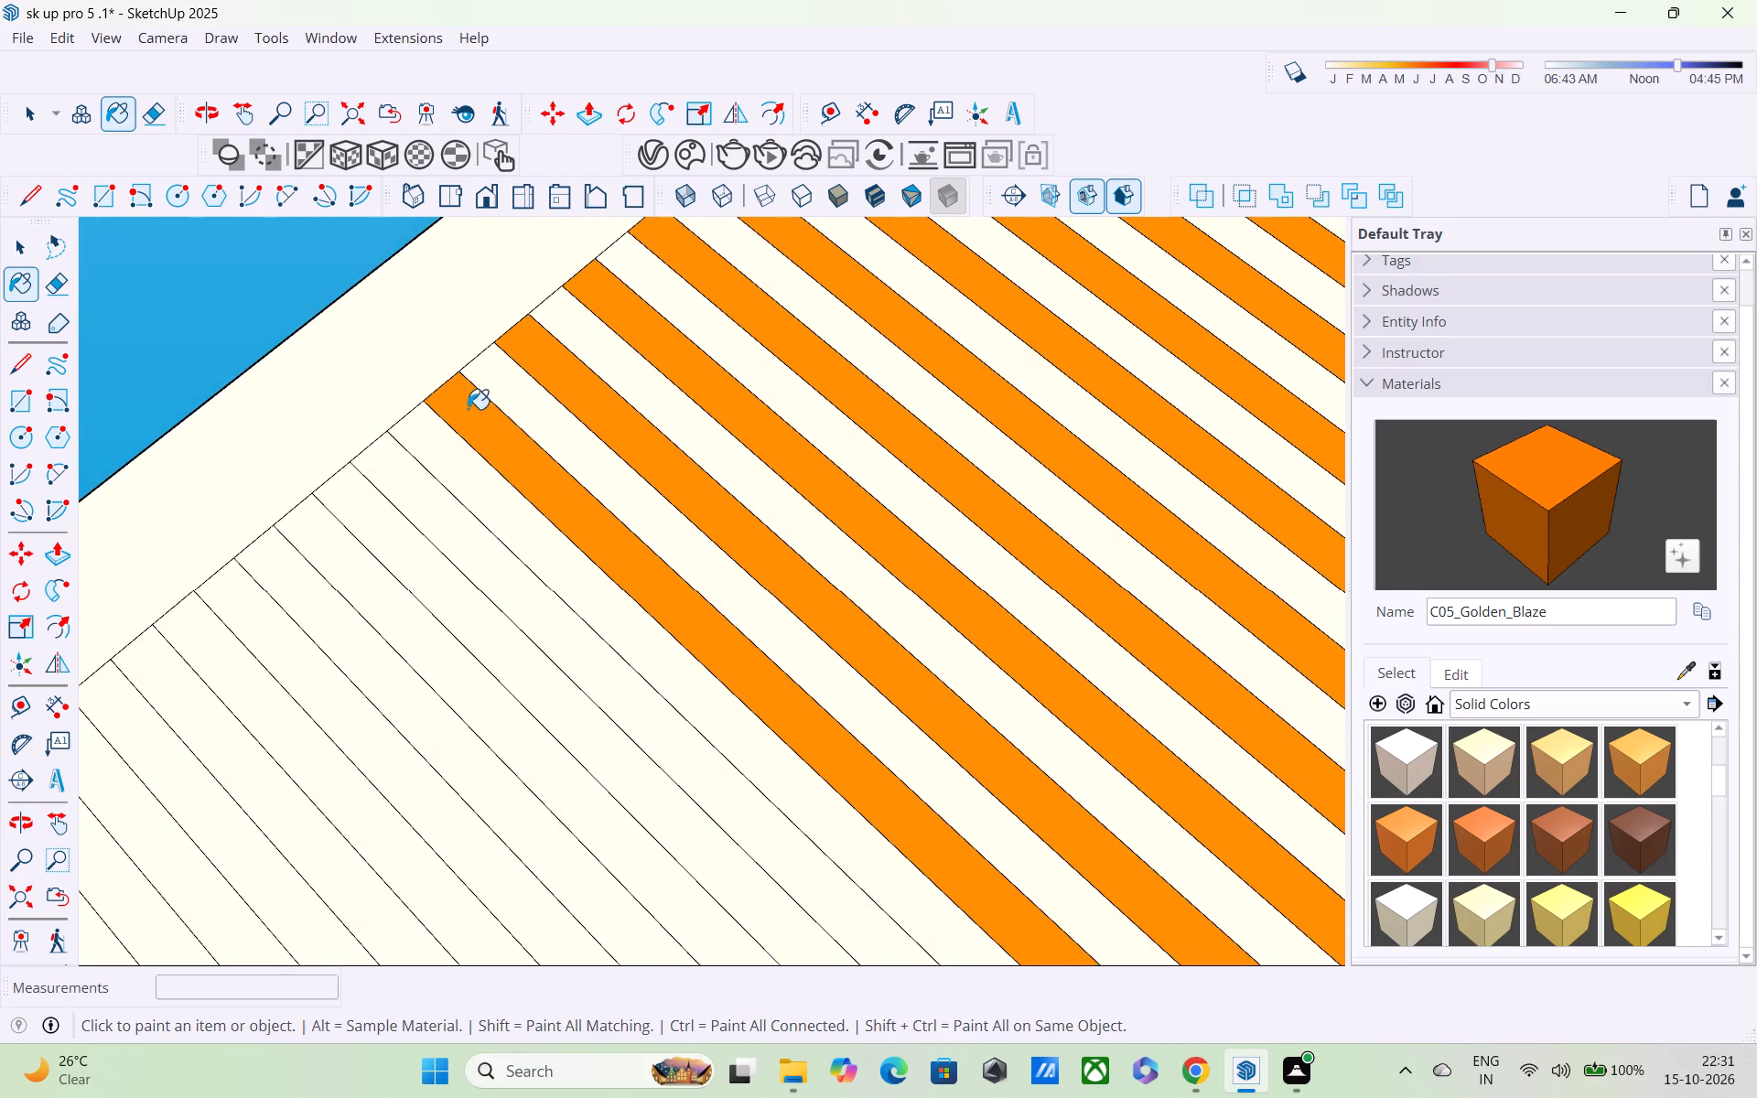
scroll(525, 479, "down", 4)
left_click(541, 586)
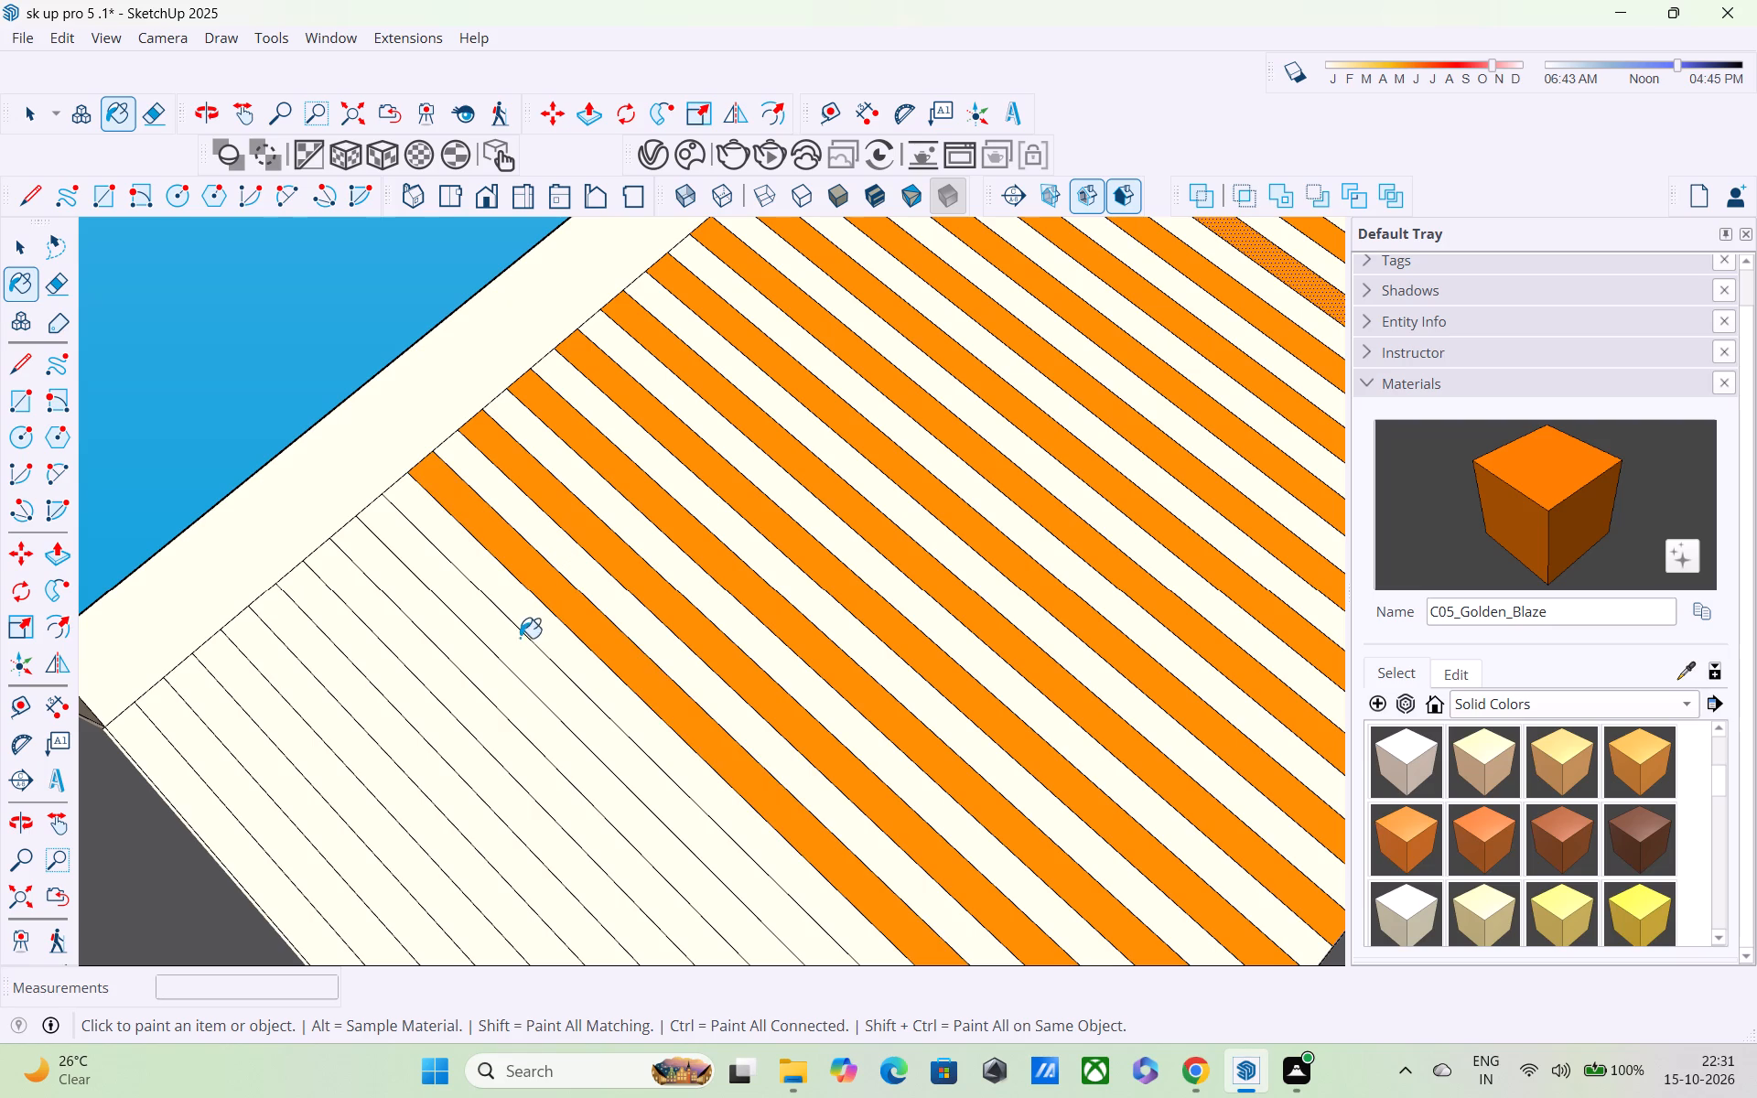
left_click(514, 653)
left_click(490, 729)
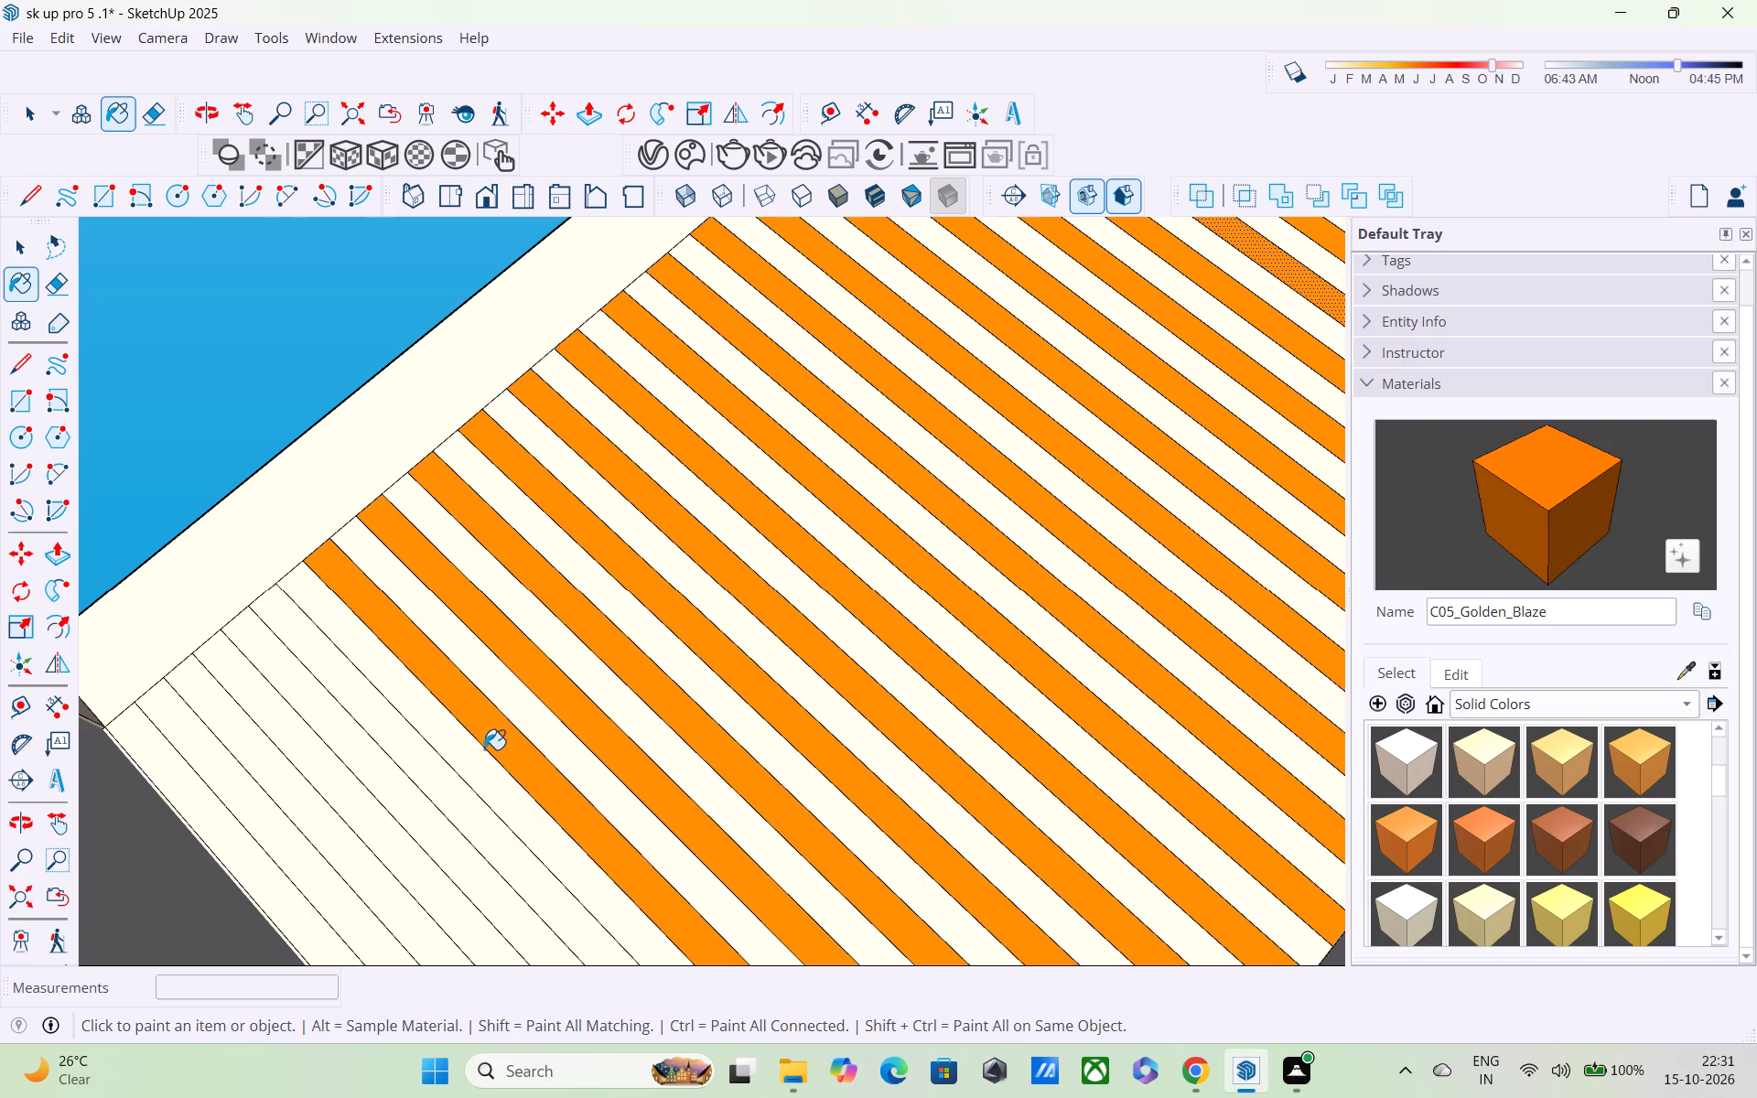
middle_click_drag(479, 738, 468, 707)
scroll(434, 722, "up", 3)
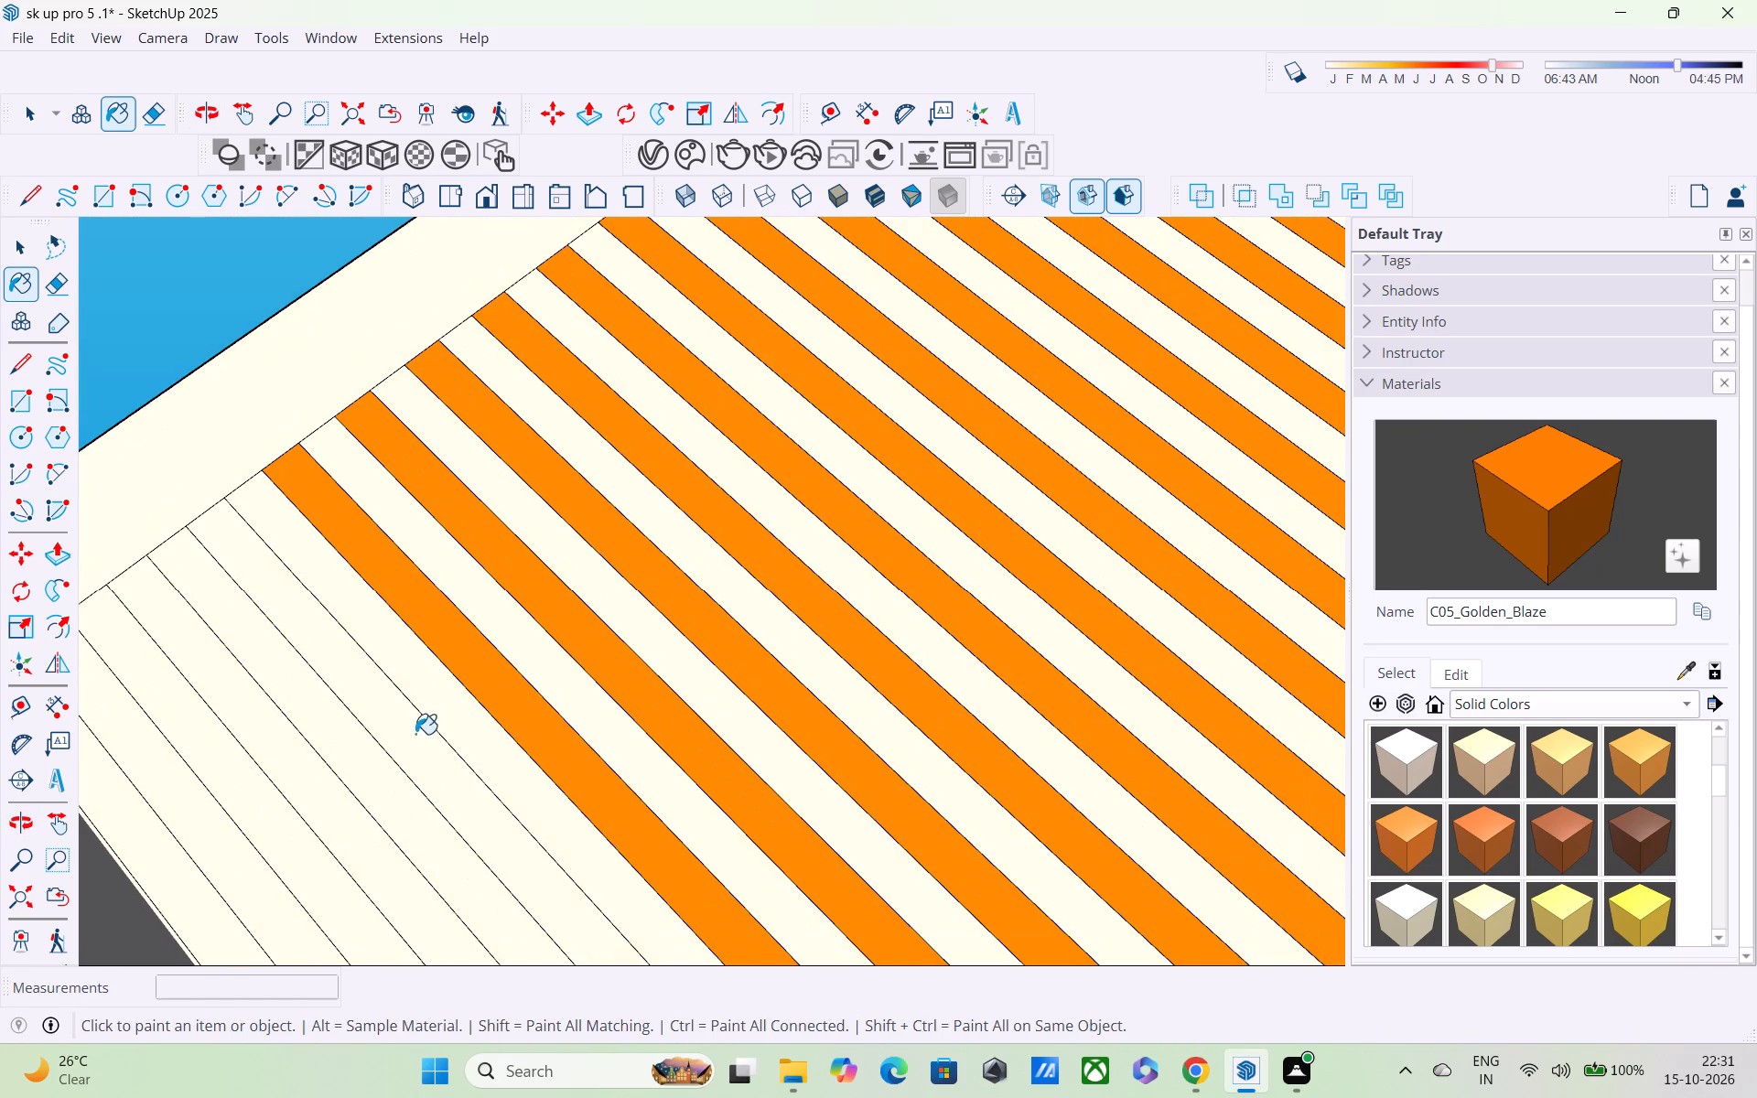
left_click(399, 748)
middle_click_drag(399, 738, 408, 700)
middle_click_drag(408, 707, 463, 532, "shift")
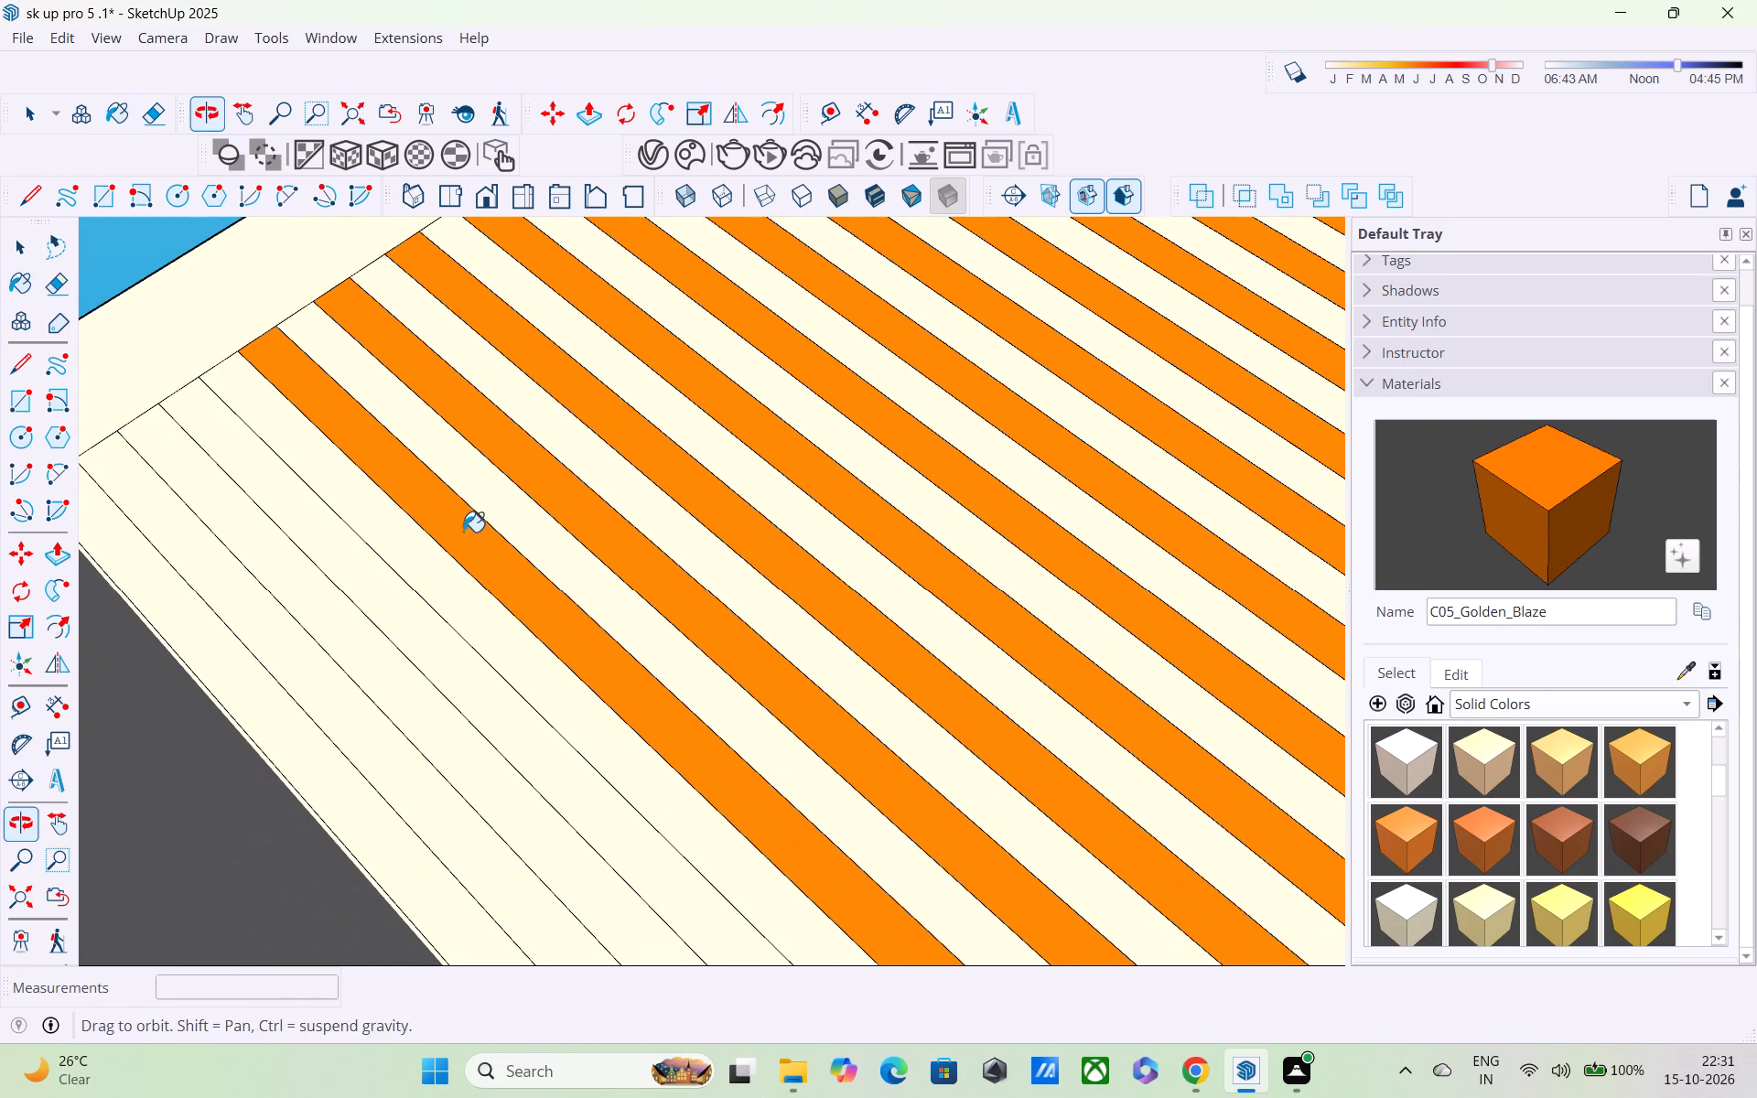
left_click(427, 643)
left_click(378, 744)
Finish editing the ceiling group and return to the whole house model with nothing selected.
scroll(378, 747, "down", 2)
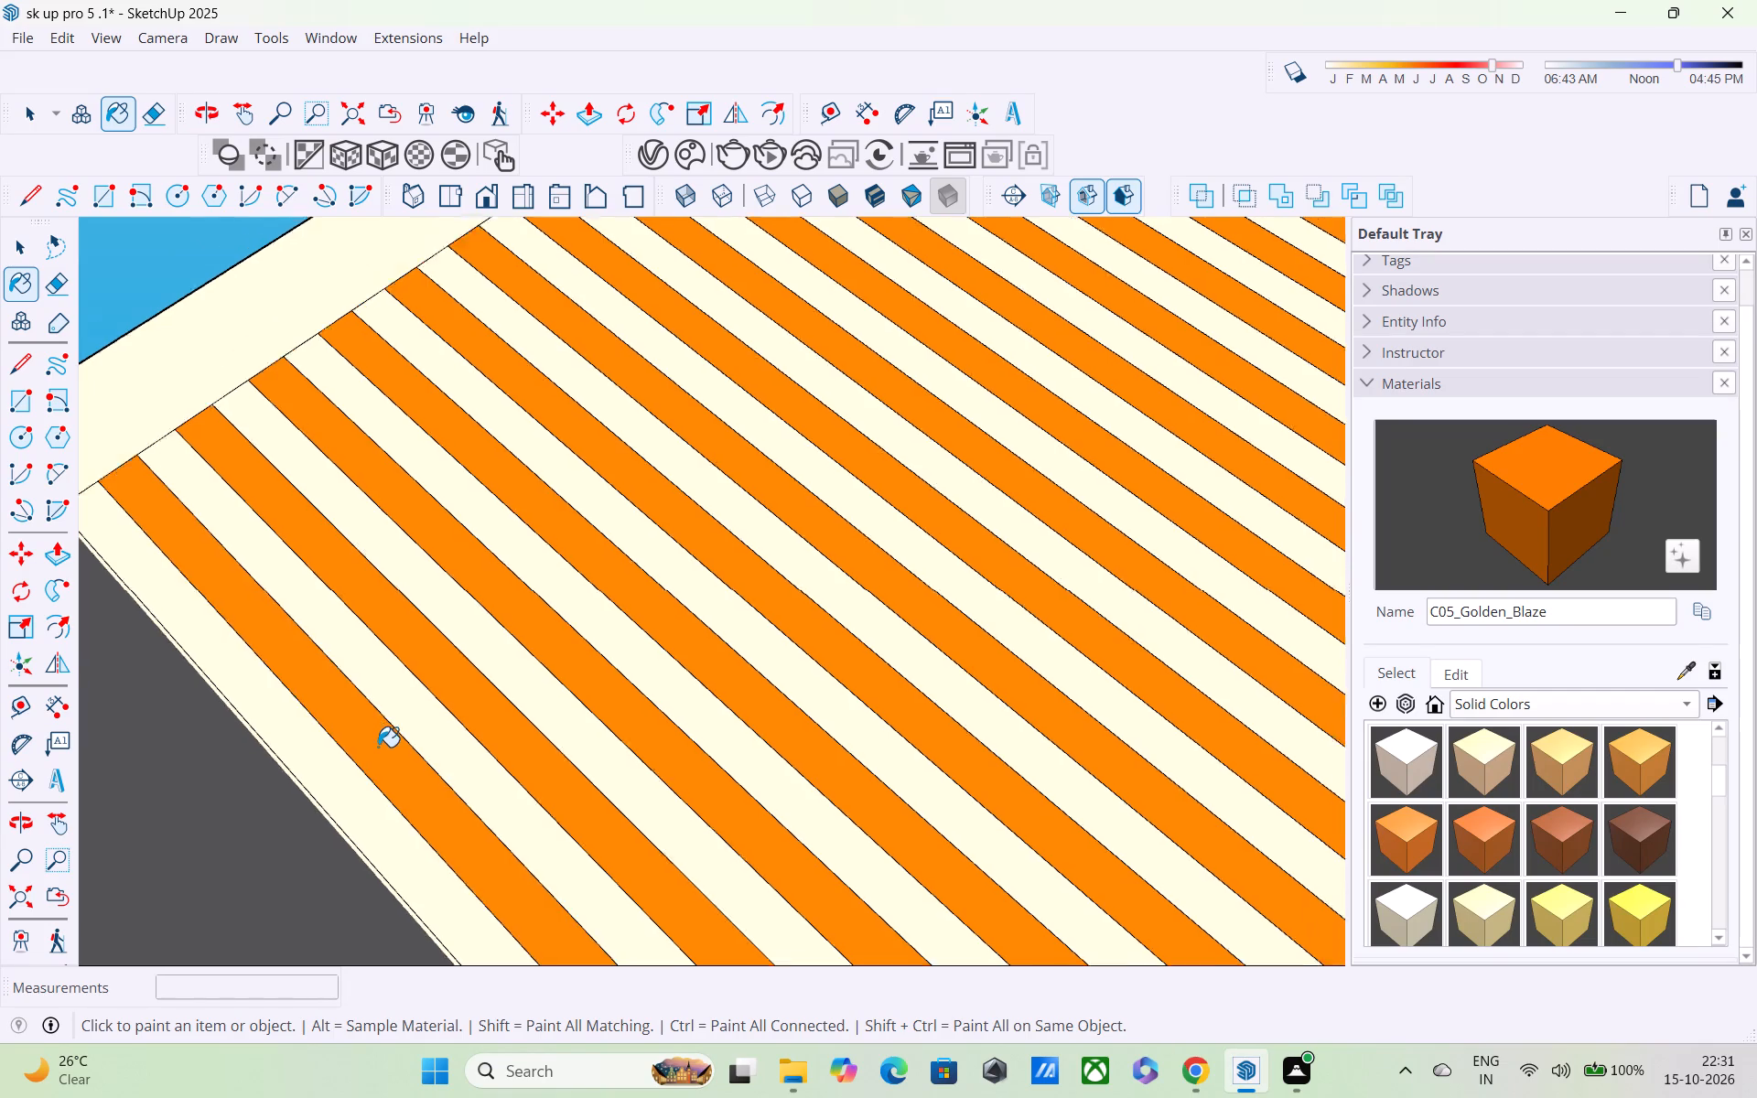
scroll(378, 747, "down", 8)
left_click(9, 905)
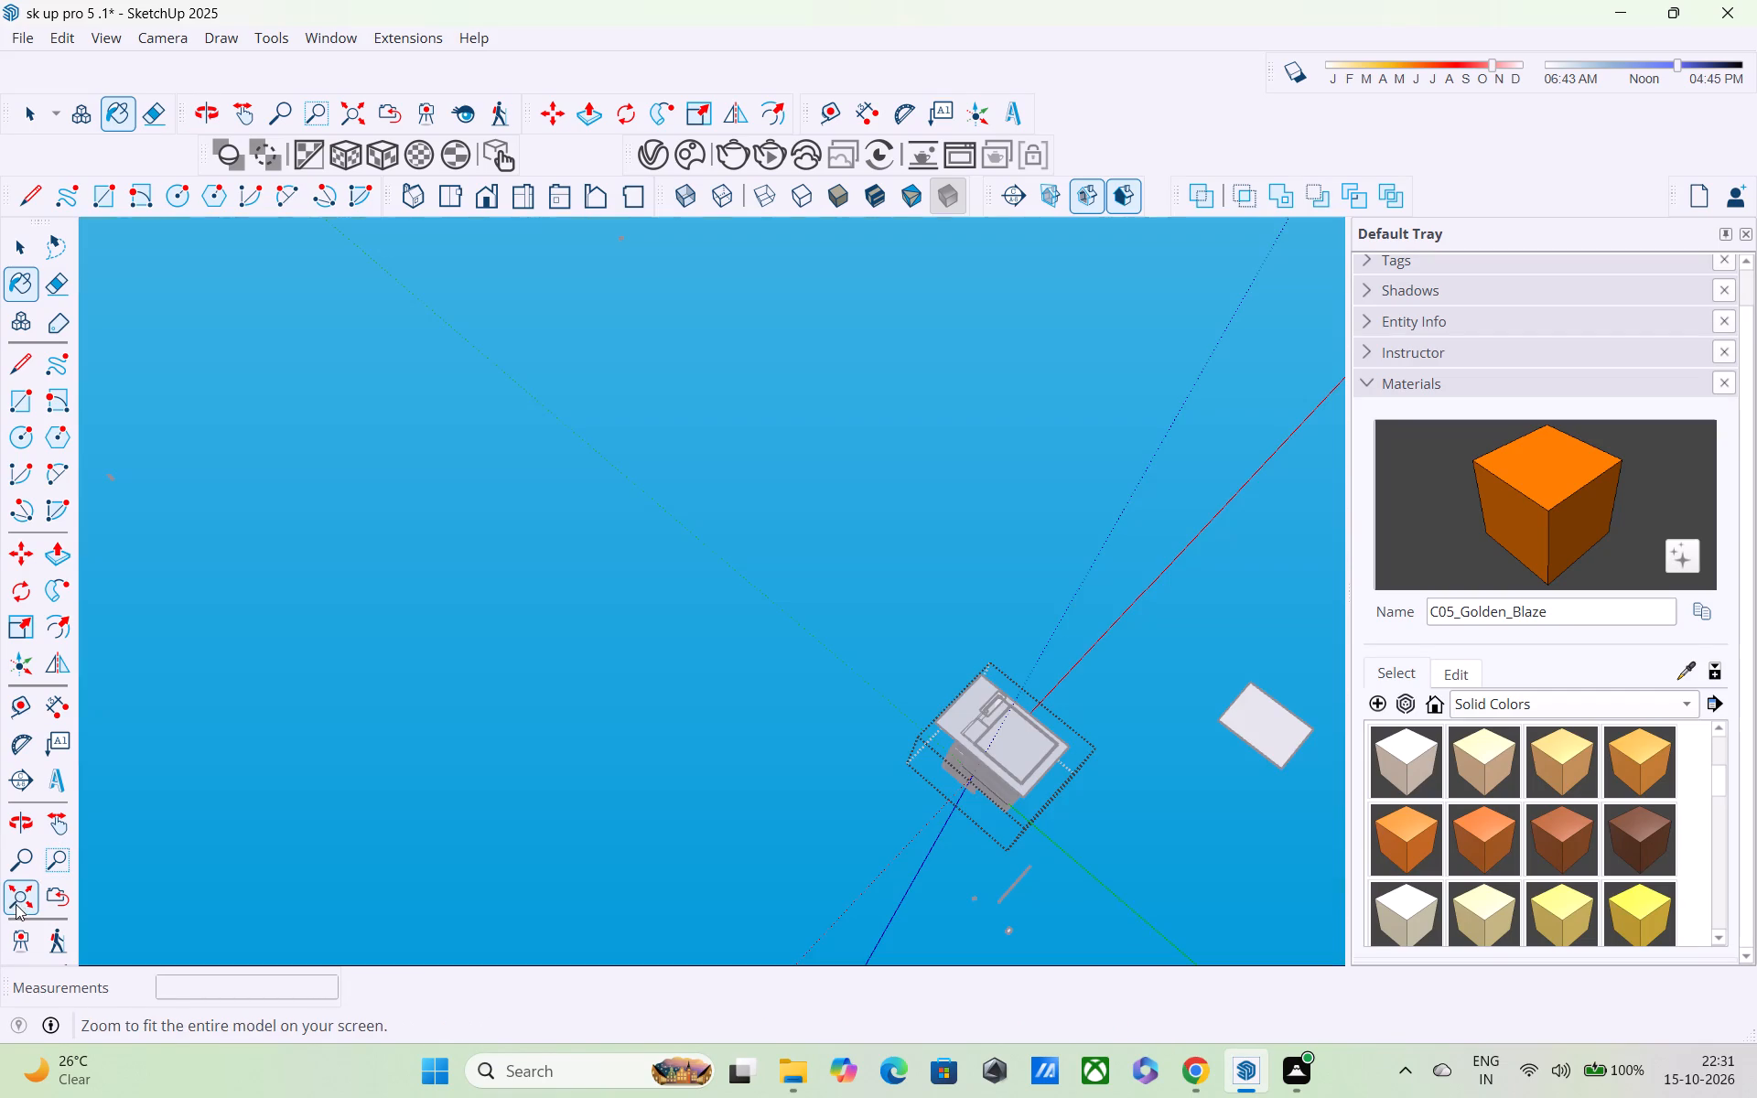
scroll(27, 893, "down", 5)
middle_click_drag(849, 789, 1034, 1082)
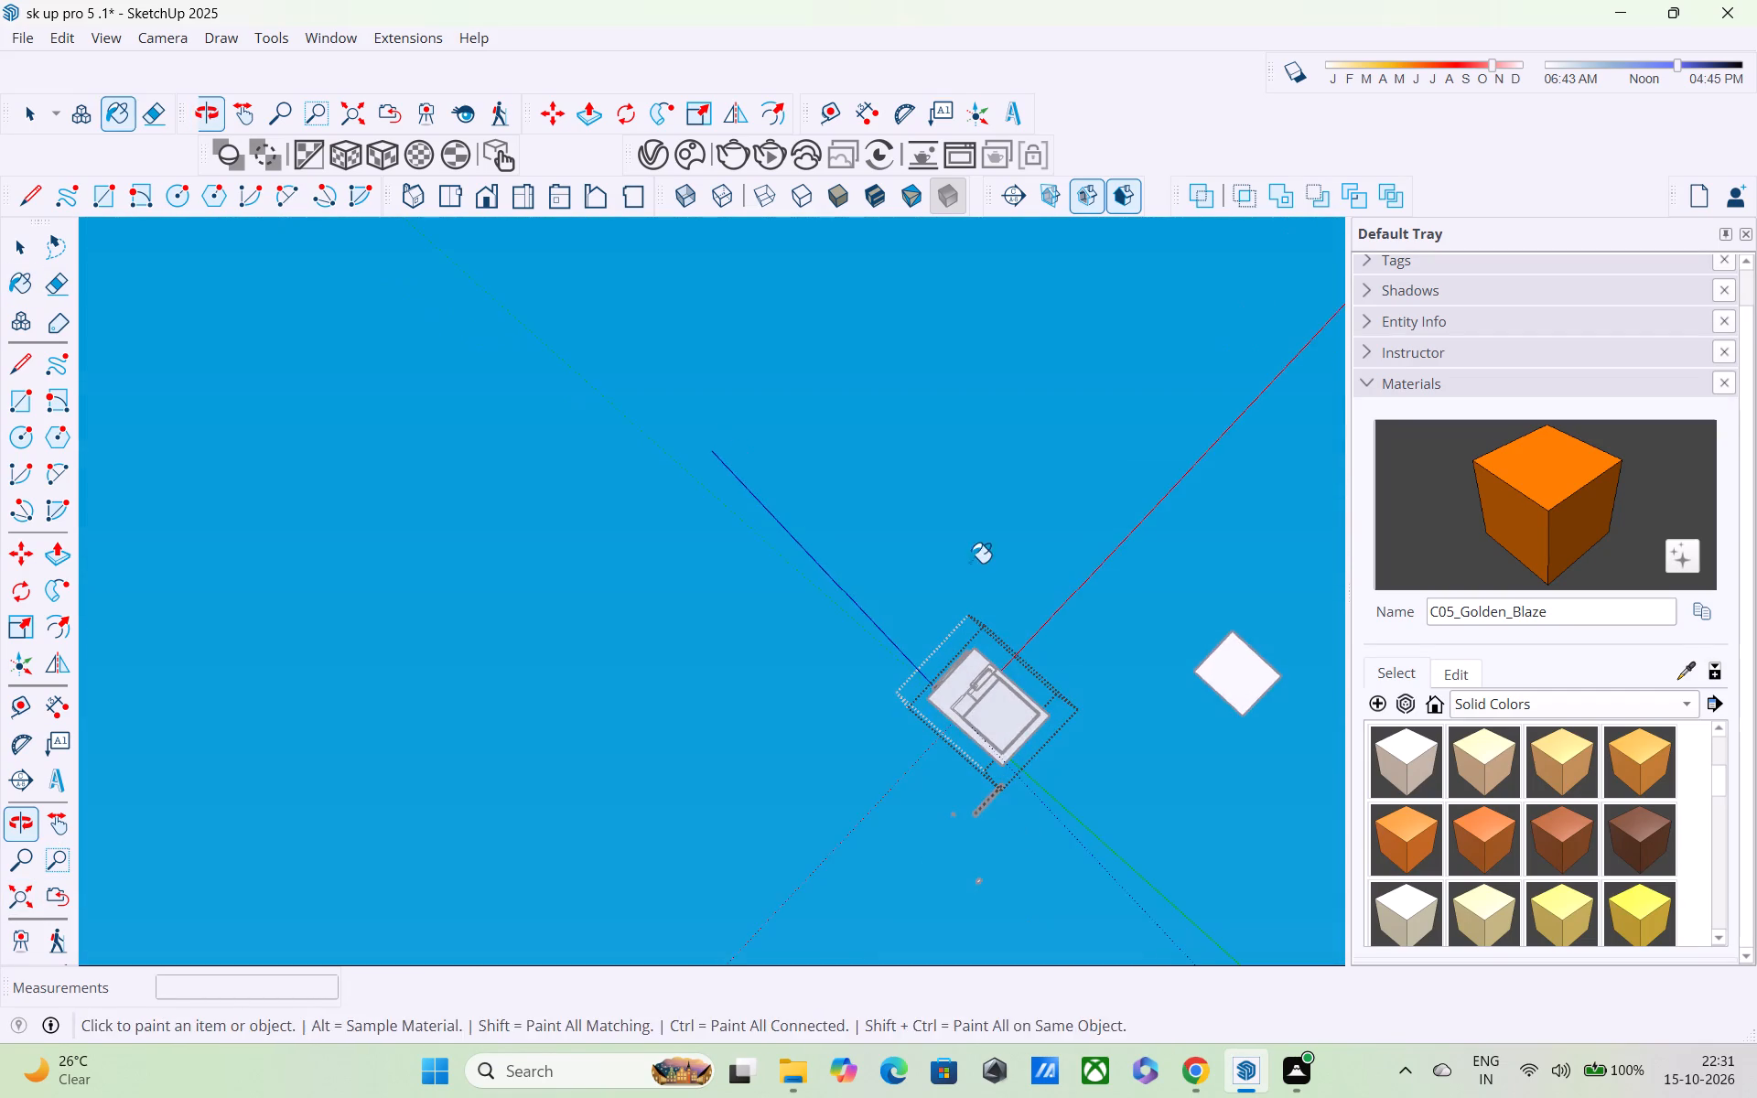
middle_click_drag(970, 562, 1048, 893)
middle_click_drag(866, 525, 941, 776)
scroll(913, 646, "up", 8)
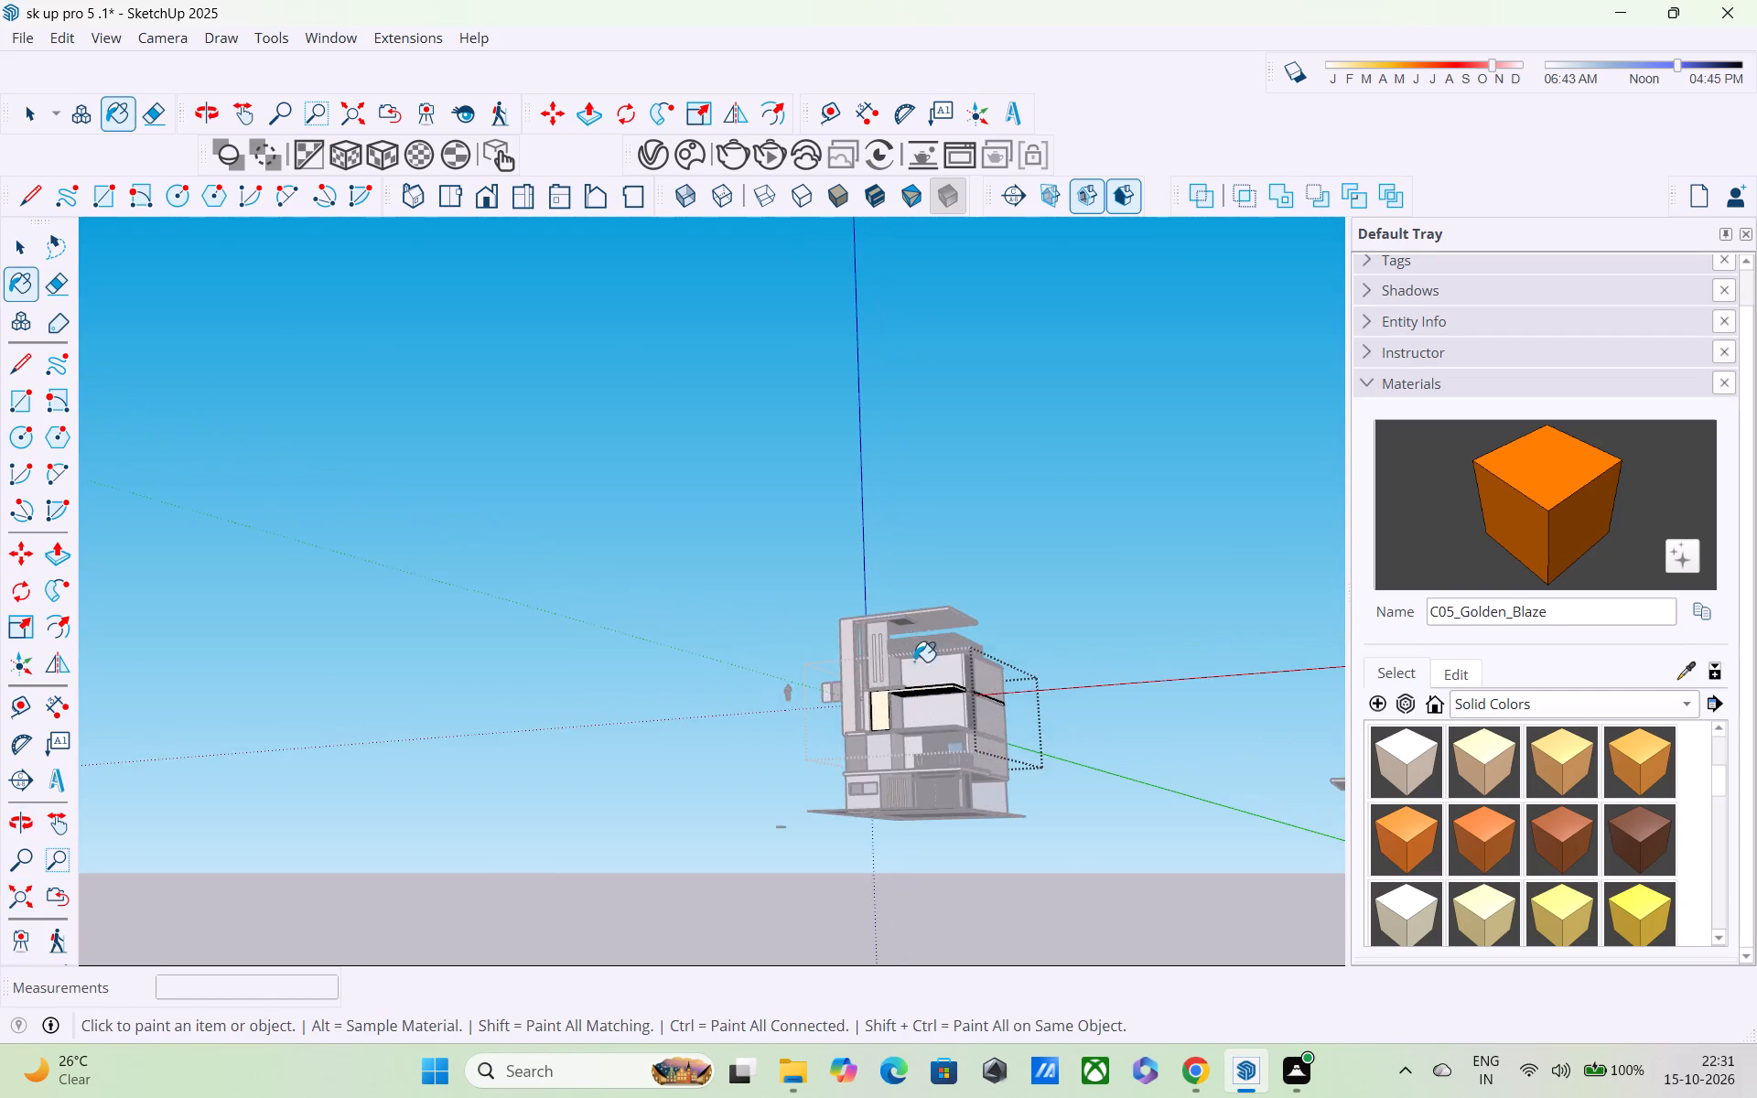
scroll(914, 662, "up", 5)
middle_click_drag(905, 671, 549, 722)
scroll(941, 691, "up", 3)
scroll(861, 724, "up", 1)
middle_click_drag(861, 724, 870, 676)
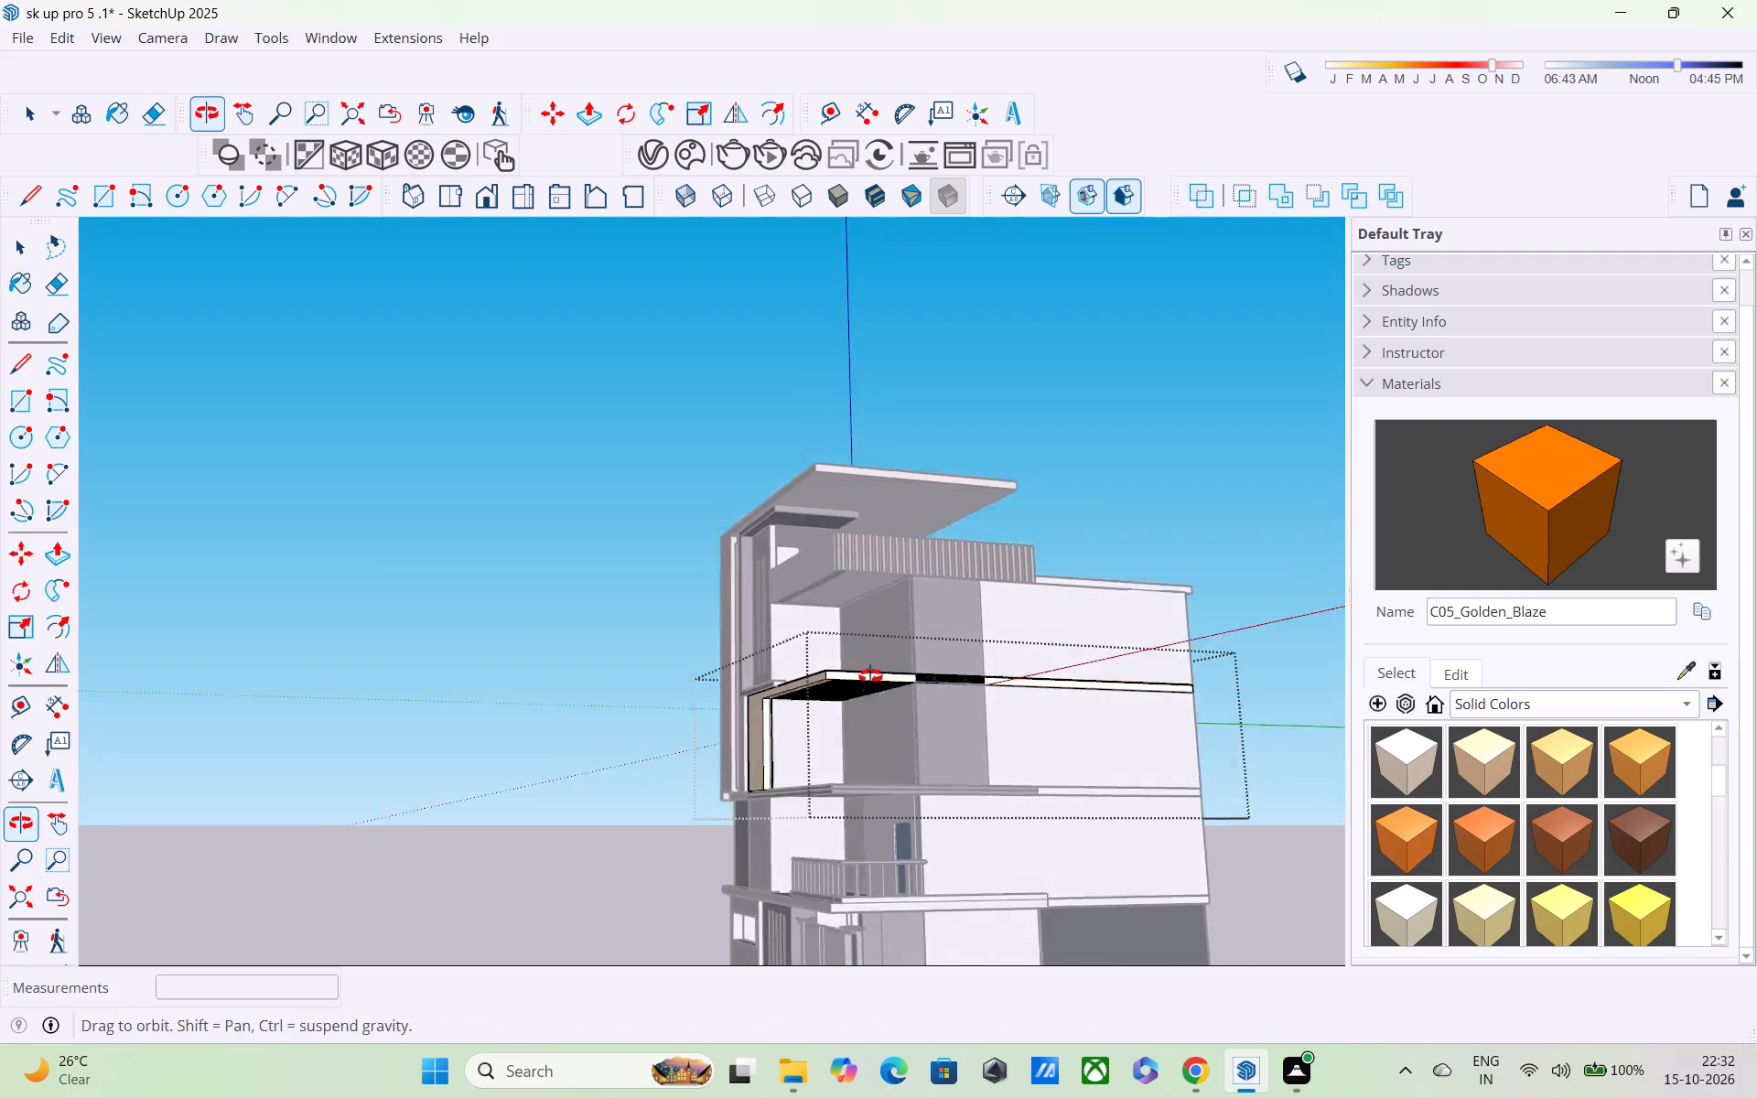
middle_click_drag(870, 676, 938, 446)
scroll(900, 576, "down", 3)
key("space")
left_click(569, 478)
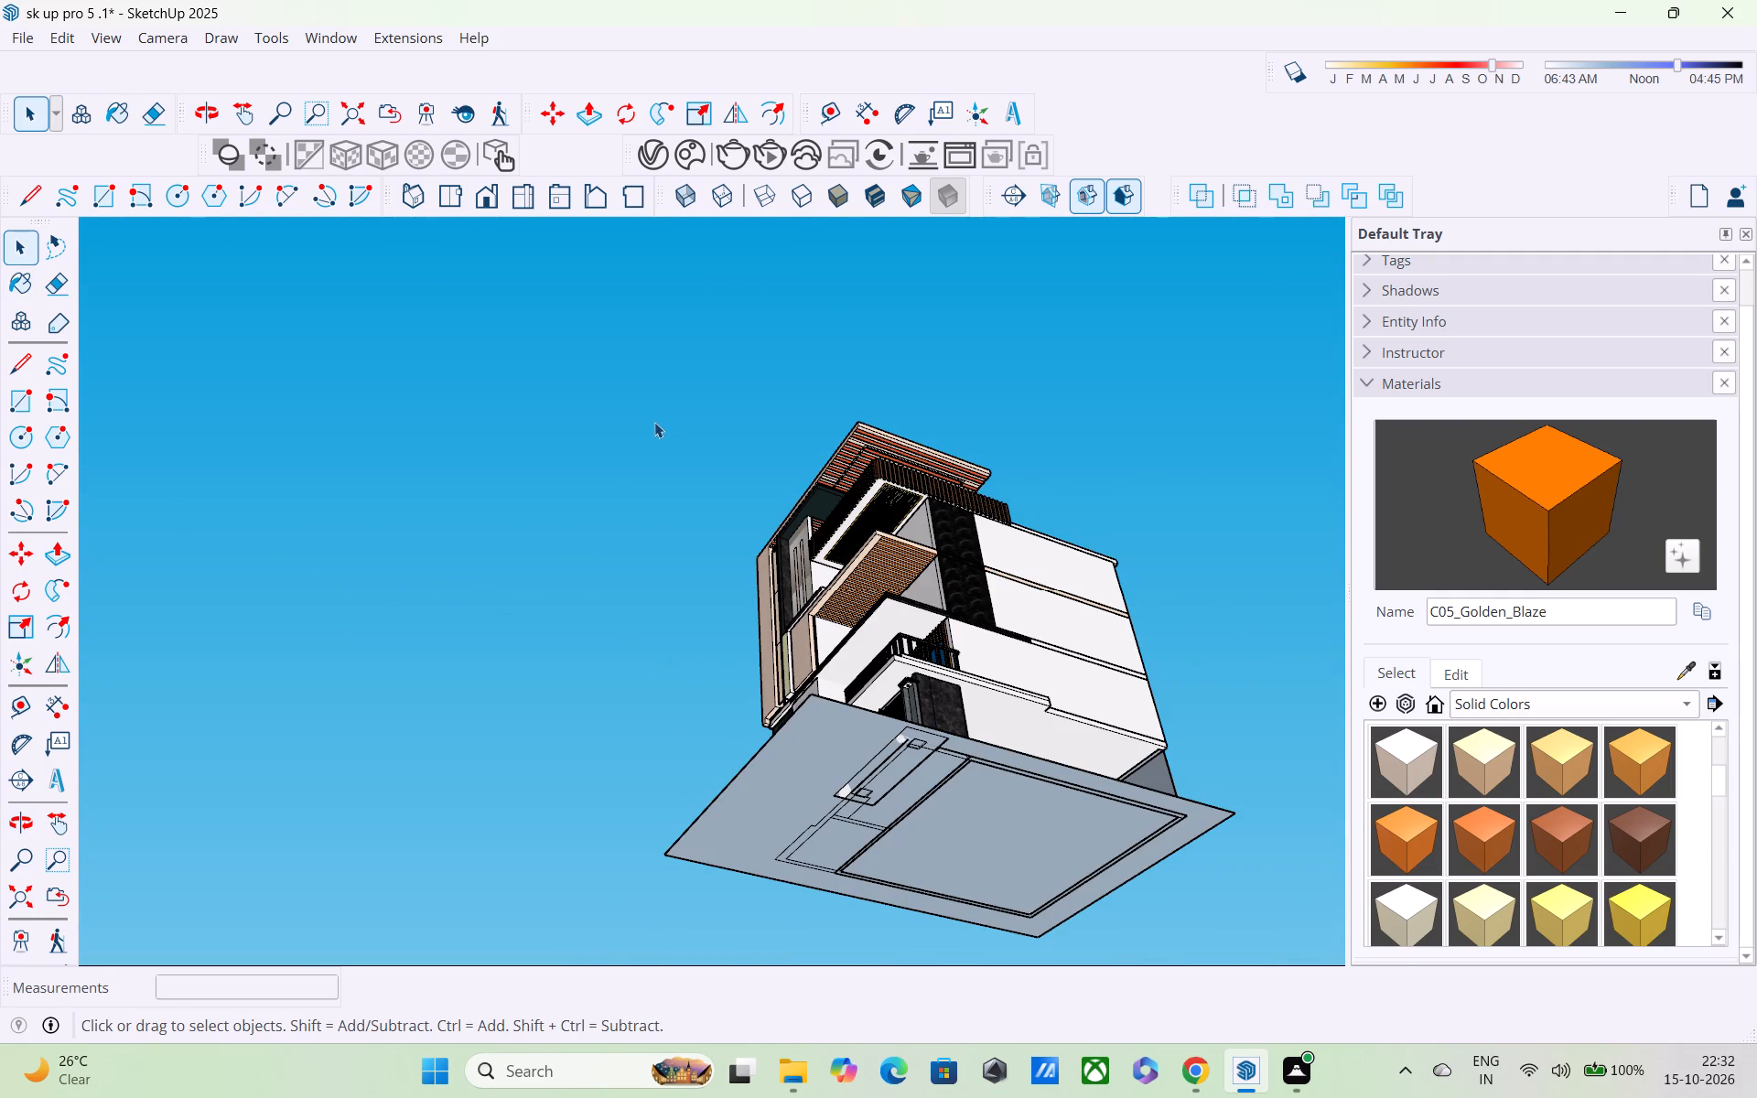
Draw a small post-sized rectangle on the floor of the balcony below the striped ceiling, beside the cream vertical panel.
middle_click_drag(664, 503, 807, 917)
scroll(829, 708, "up", 5)
middle_click_drag(860, 701, 780, 751)
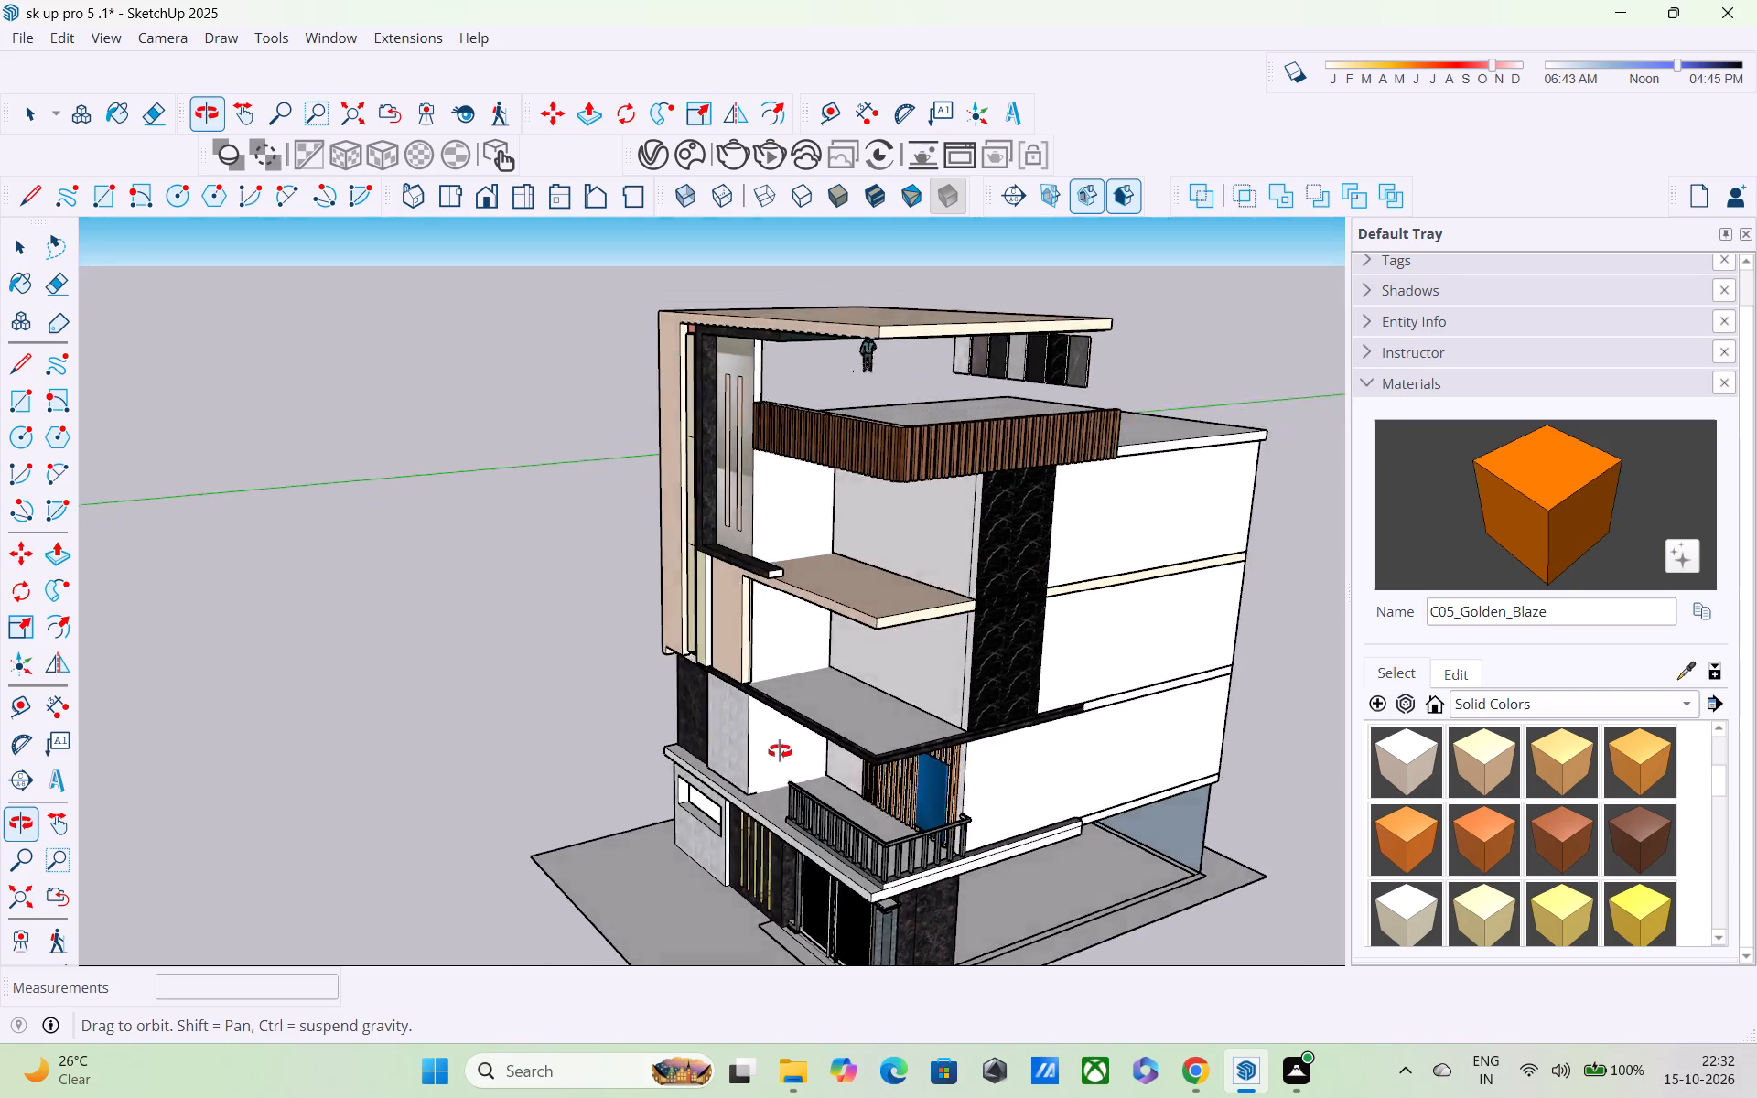
middle_click_drag(780, 751, 1143, 741)
scroll(1017, 668, "up", 3)
middle_click_drag(1013, 666, 549, 719)
scroll(551, 719, "up", 5)
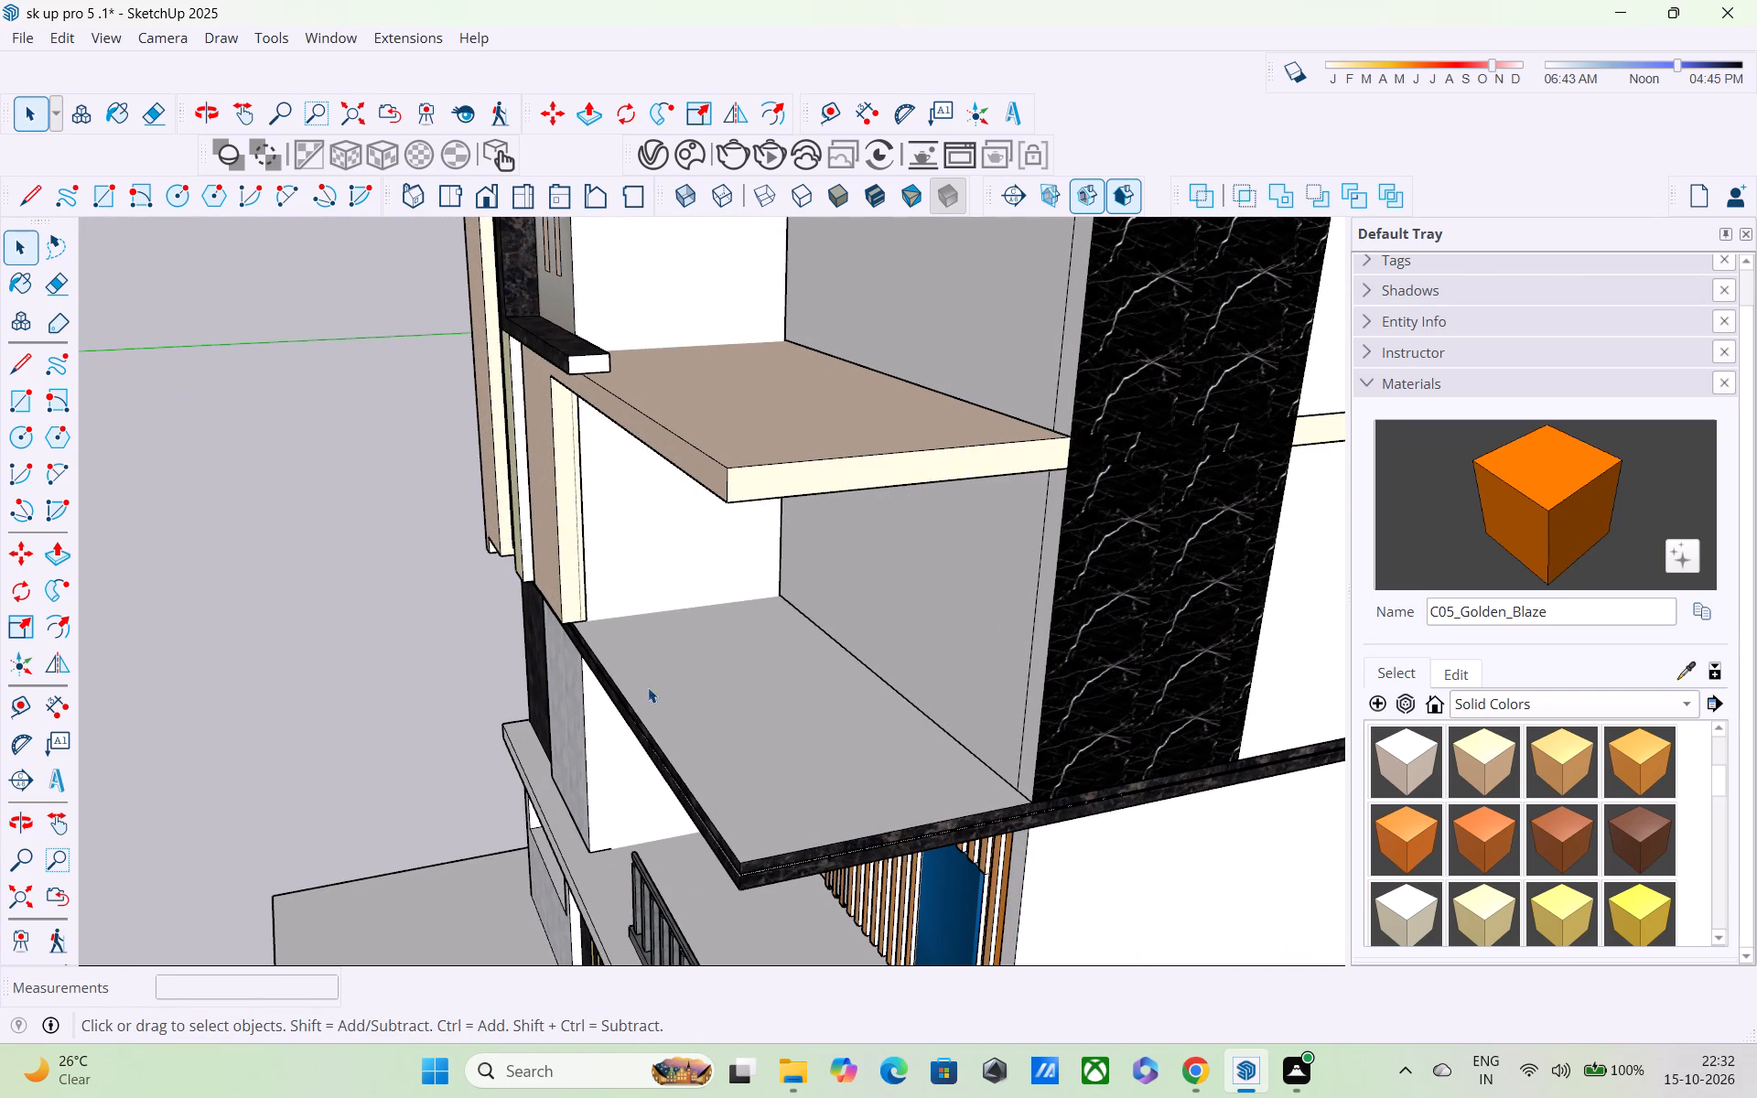
scroll(704, 726, "up", 3)
middle_click_drag(661, 695, 548, 626)
scroll(548, 626, "up", 8)
middle_click_drag(499, 568, 577, 632)
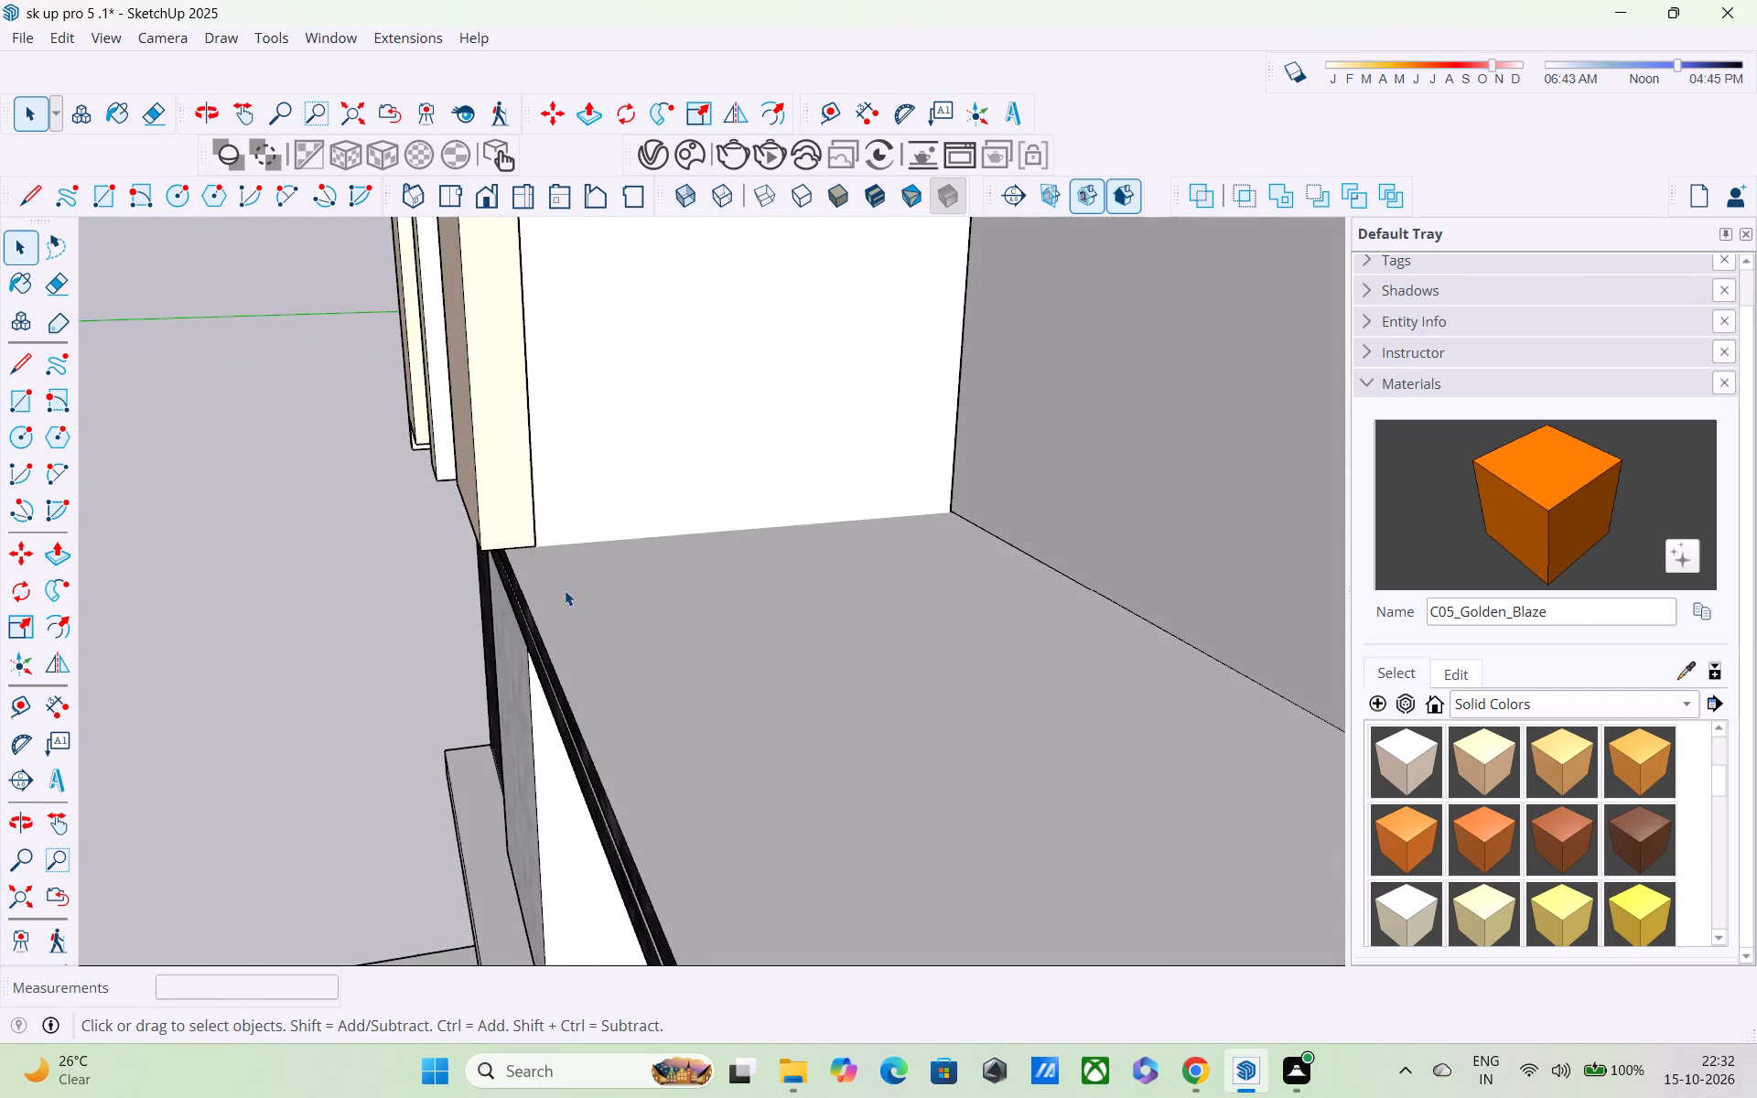
scroll(559, 579, "up", 4)
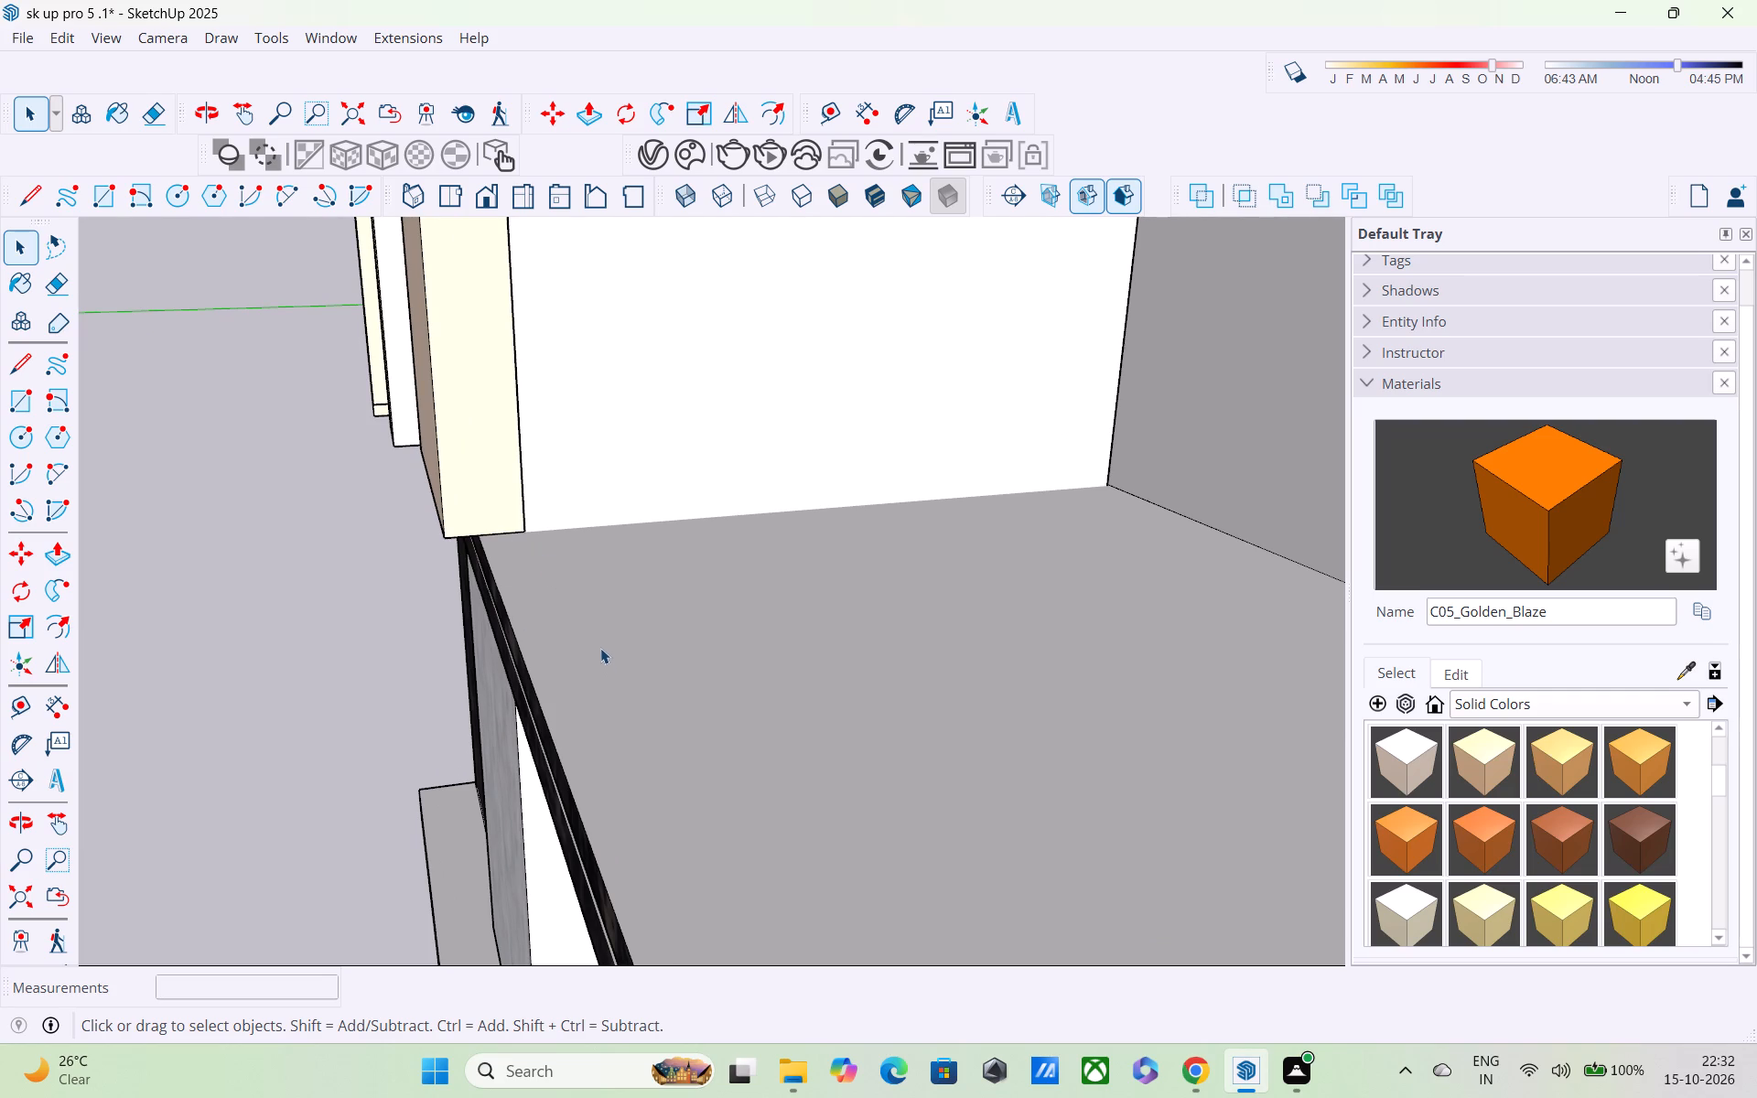
key("r")
scroll(512, 572, "up", 3)
middle_click_drag(512, 571, 535, 667)
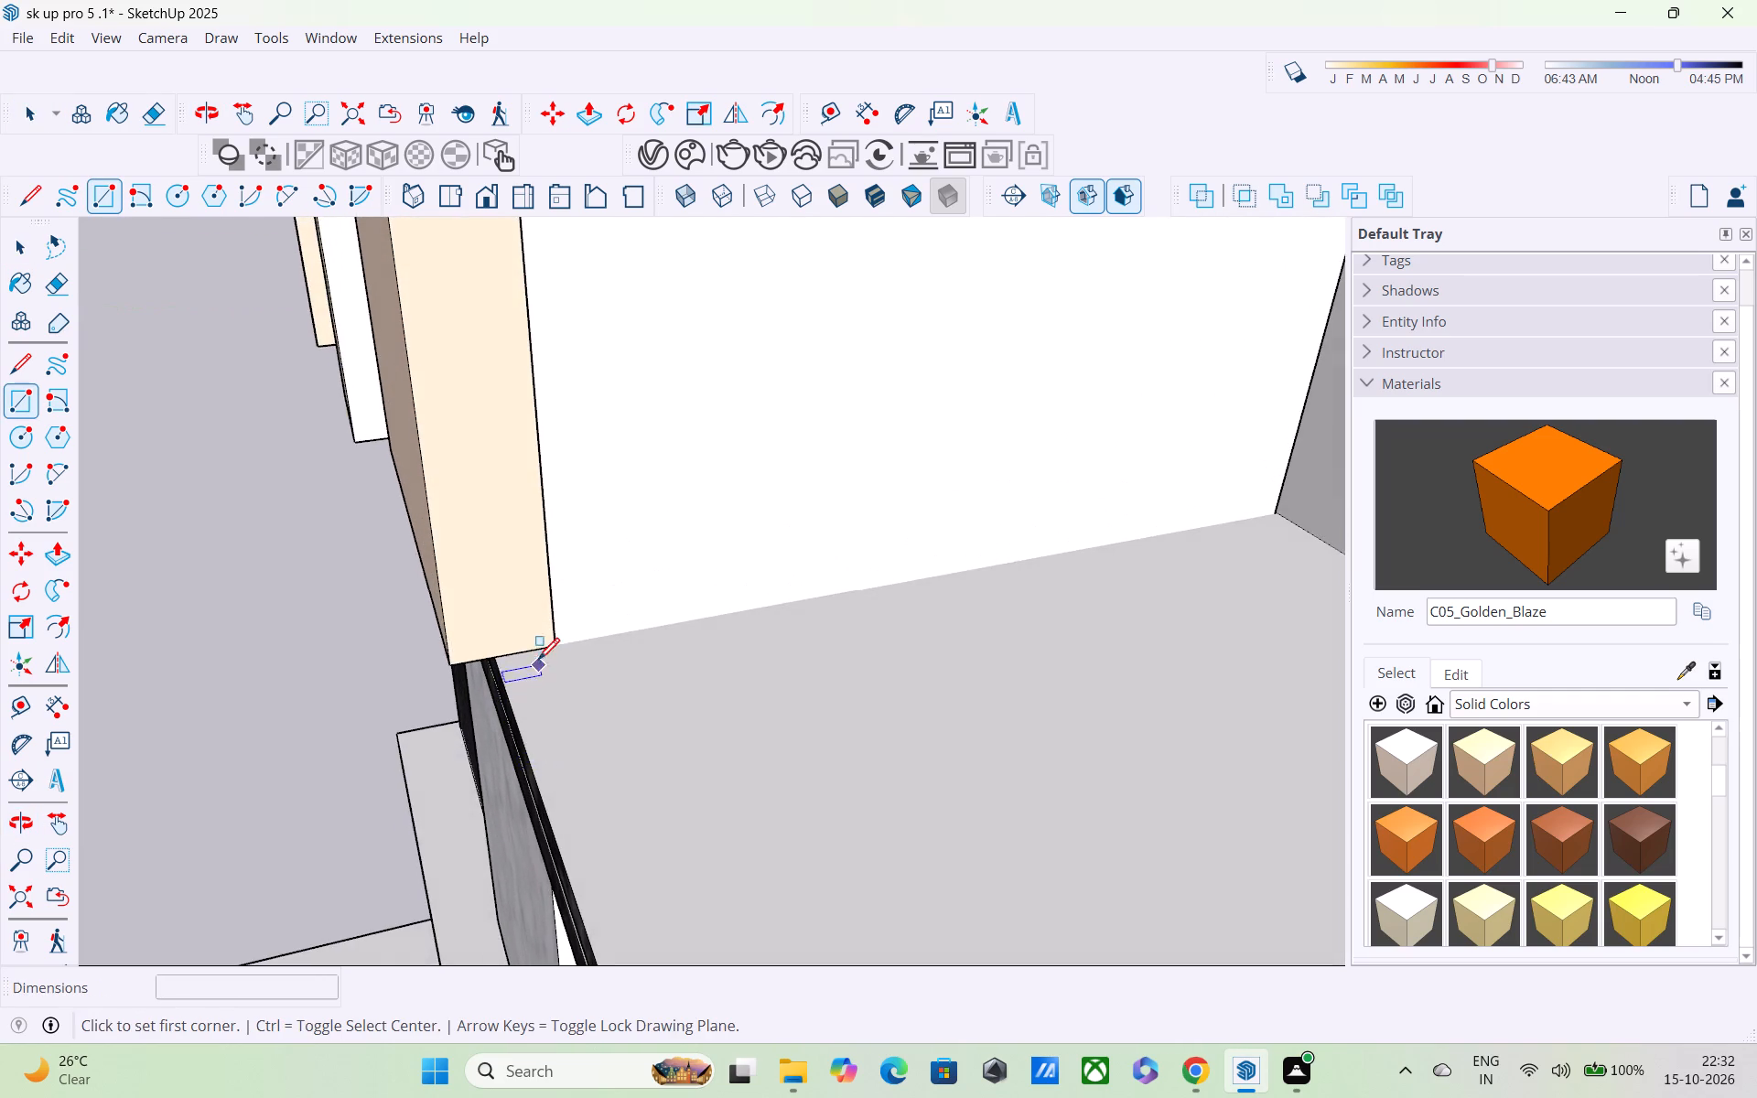
scroll(539, 656, "up", 4)
left_click(558, 678)
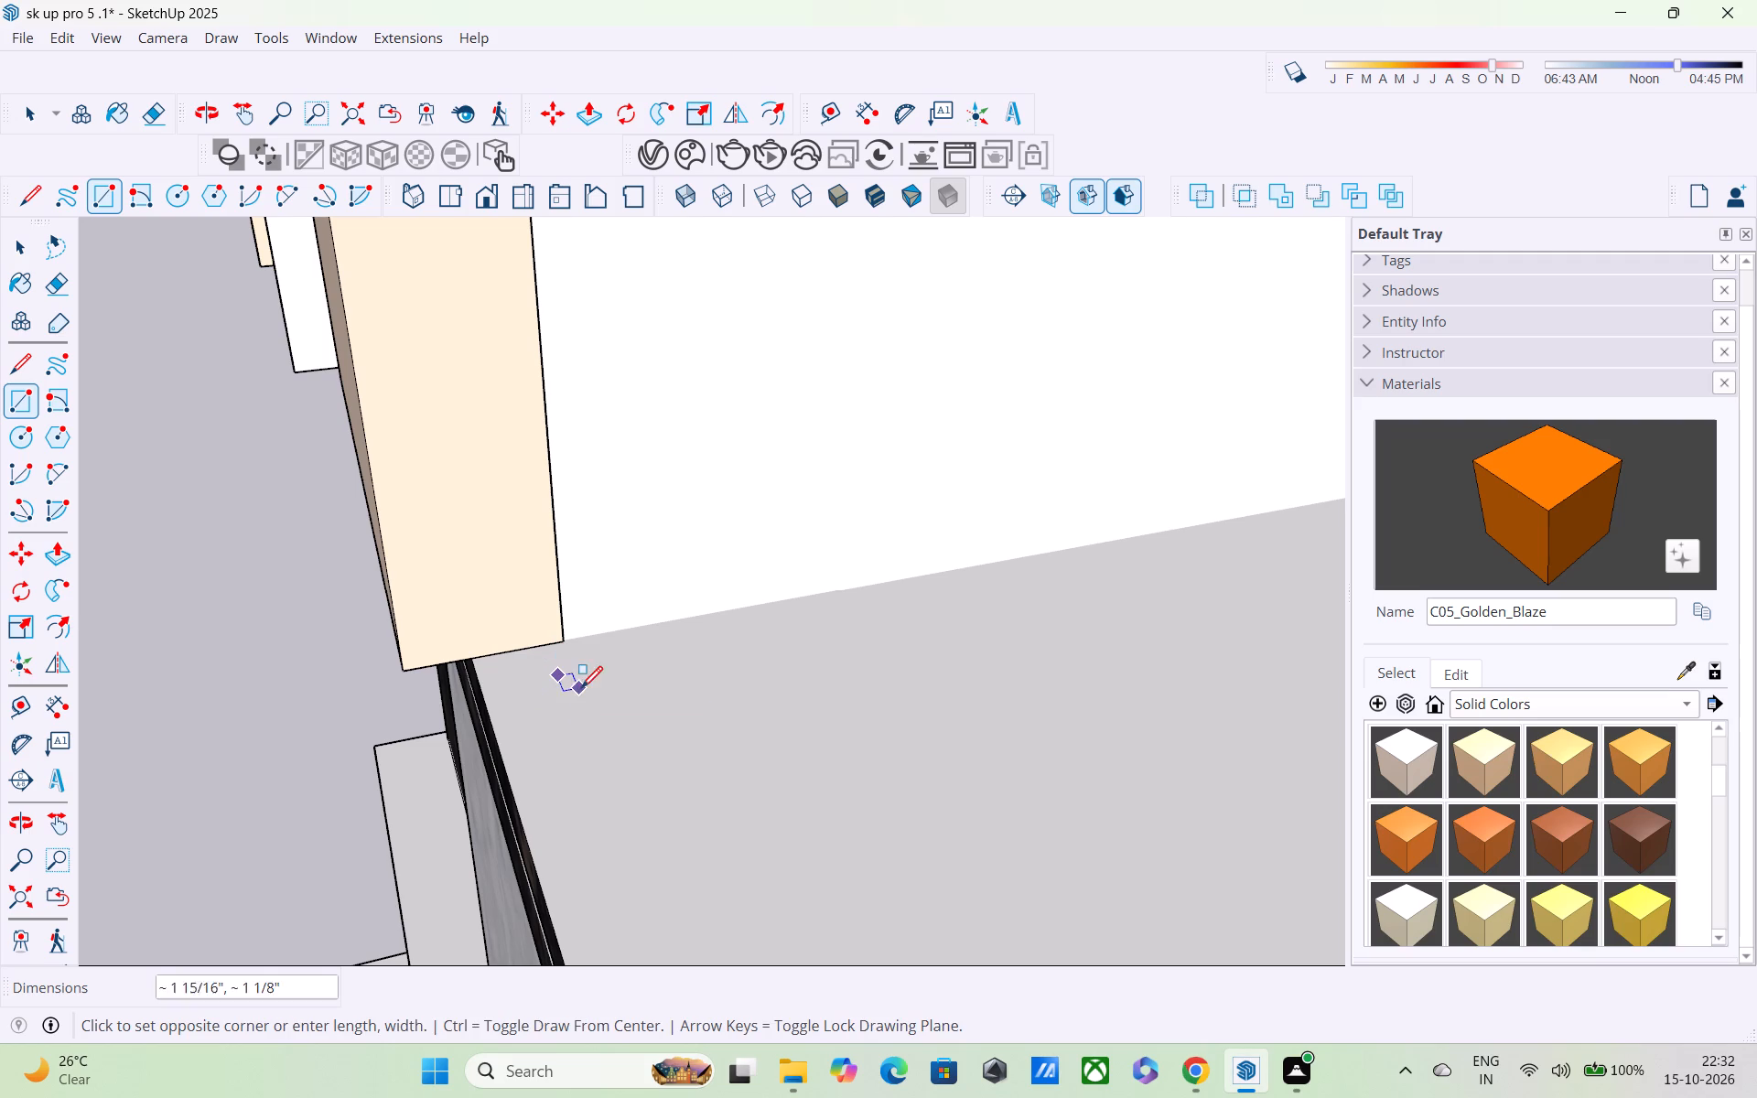
left_click(531, 719)
Push/Pull the small rectangle on the balcony floor up 3' to form a post.
middle_click_drag(562, 757, 550, 727)
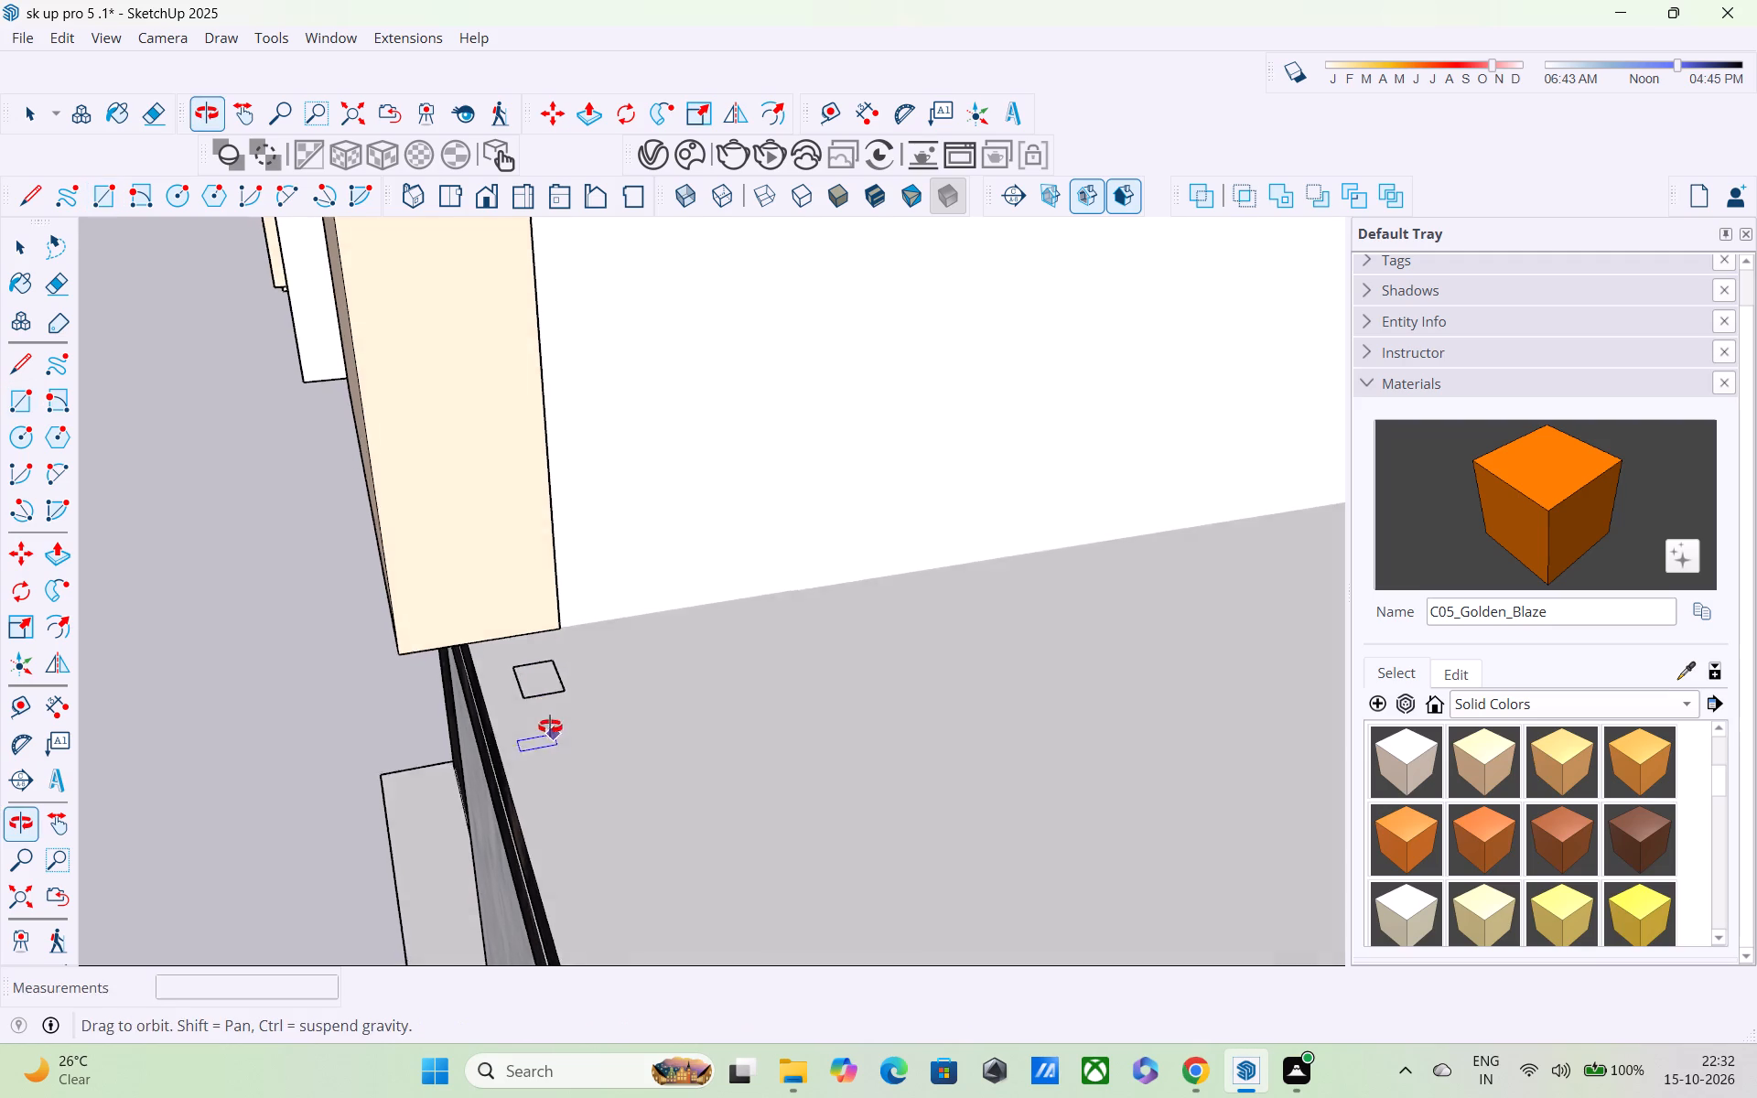
middle_click_drag(550, 727, 543, 689)
key("p")
scroll(527, 624, "up", 2)
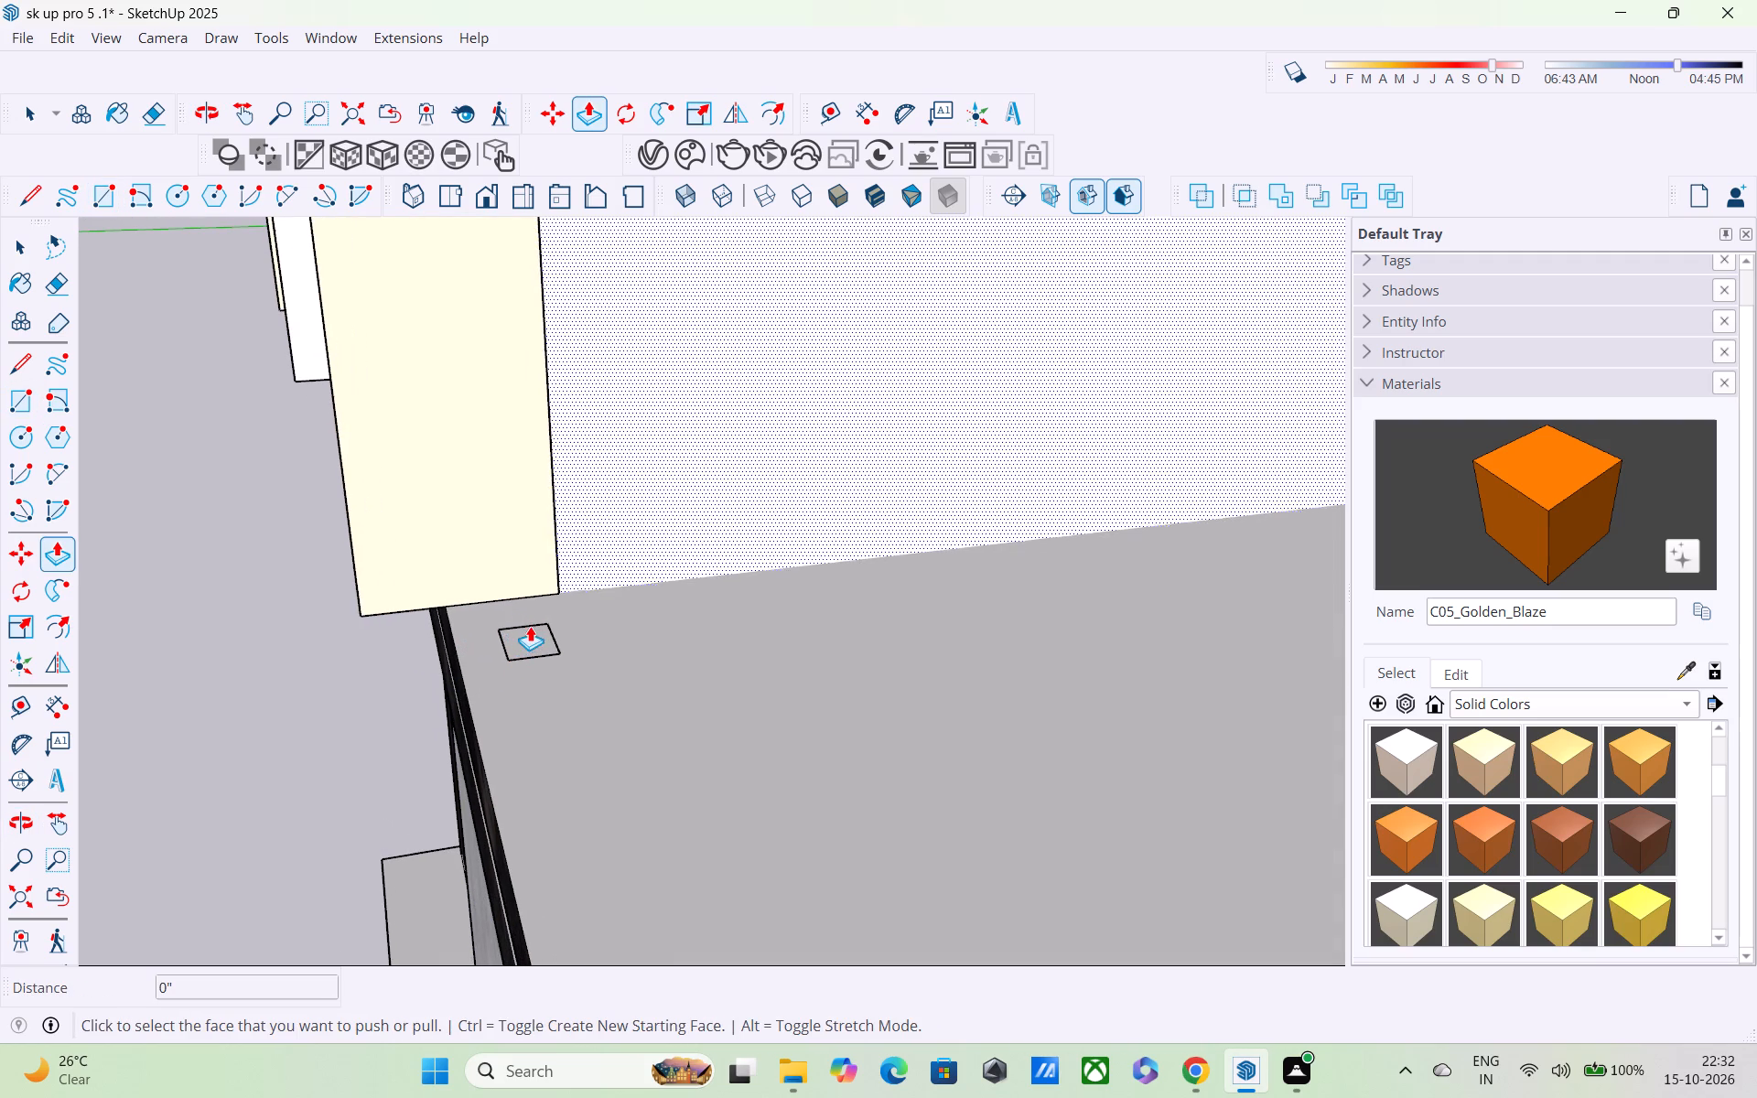
left_click(533, 638)
scroll(547, 572, "down", 13)
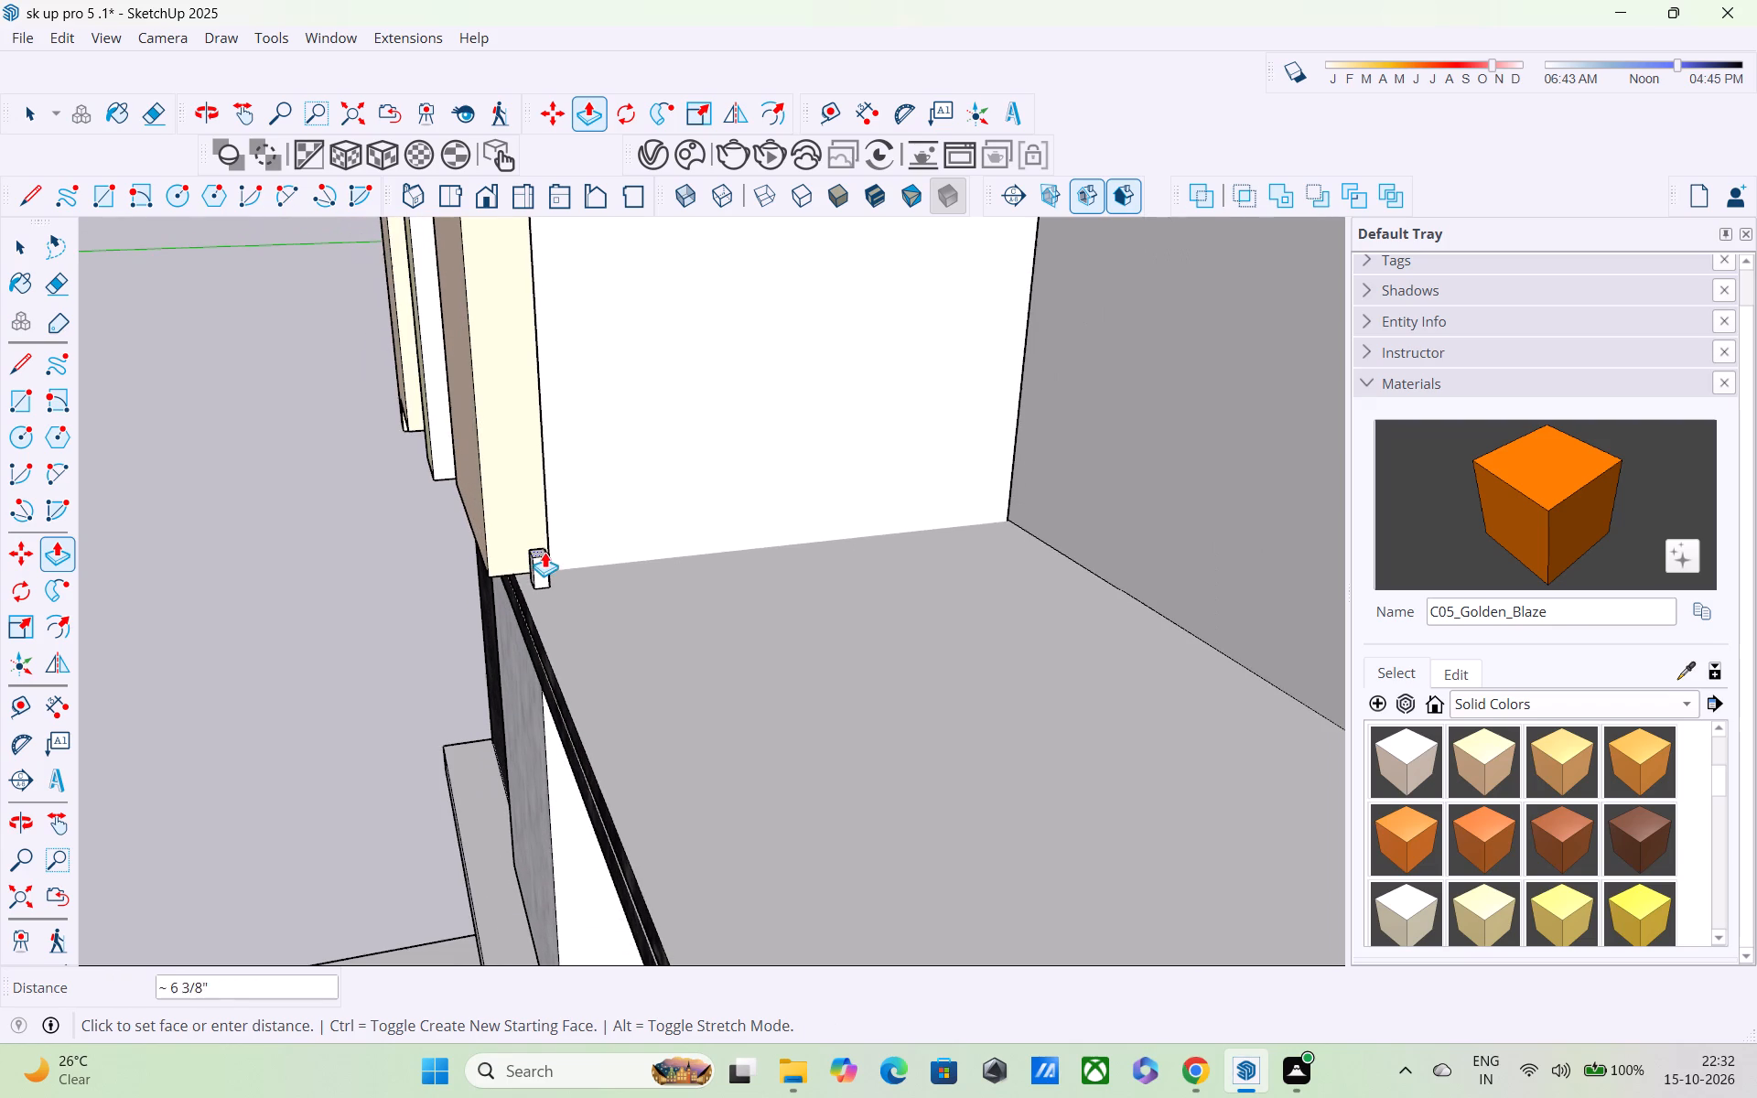
middle_click_drag(540, 535, 531, 478, "shift")
scroll(539, 449, "down", 3)
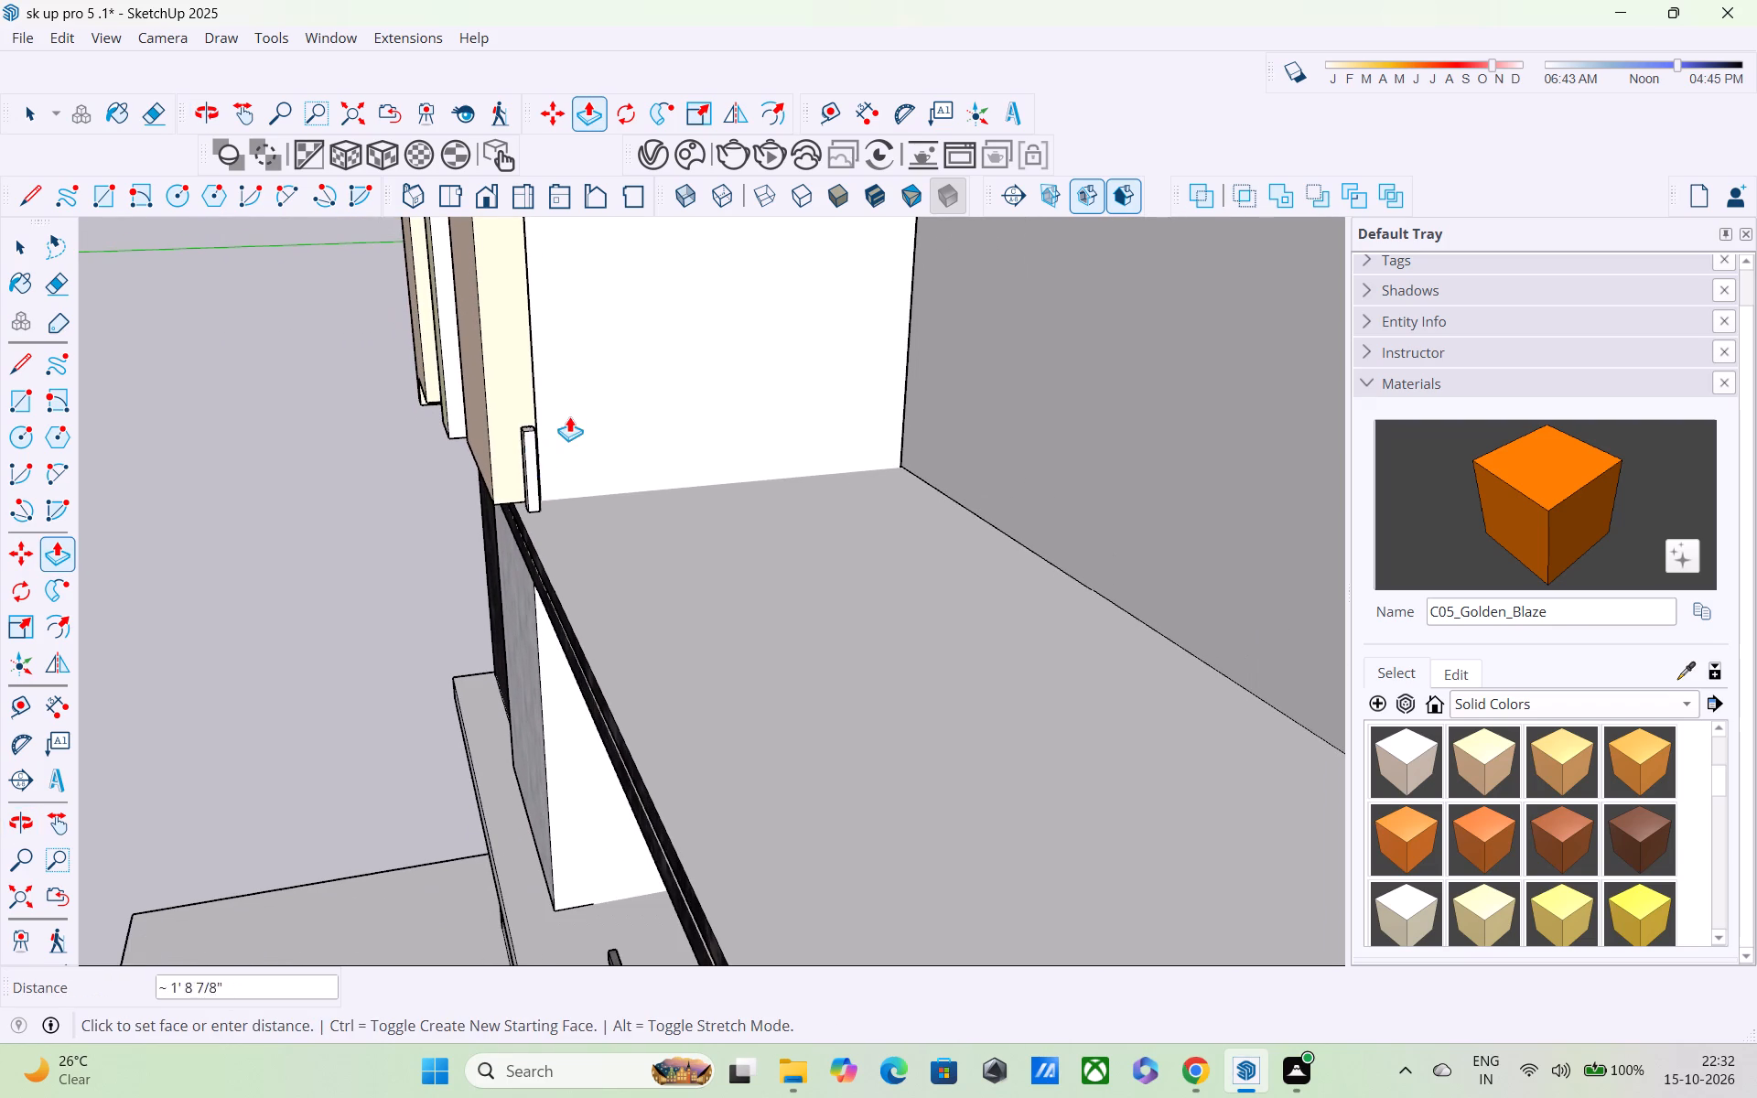
type("3'")
key("Return")
Make a group from all faces and edges of the new post on the balcony floor beside the cream vertical panel.
scroll(522, 396, "down", 1)
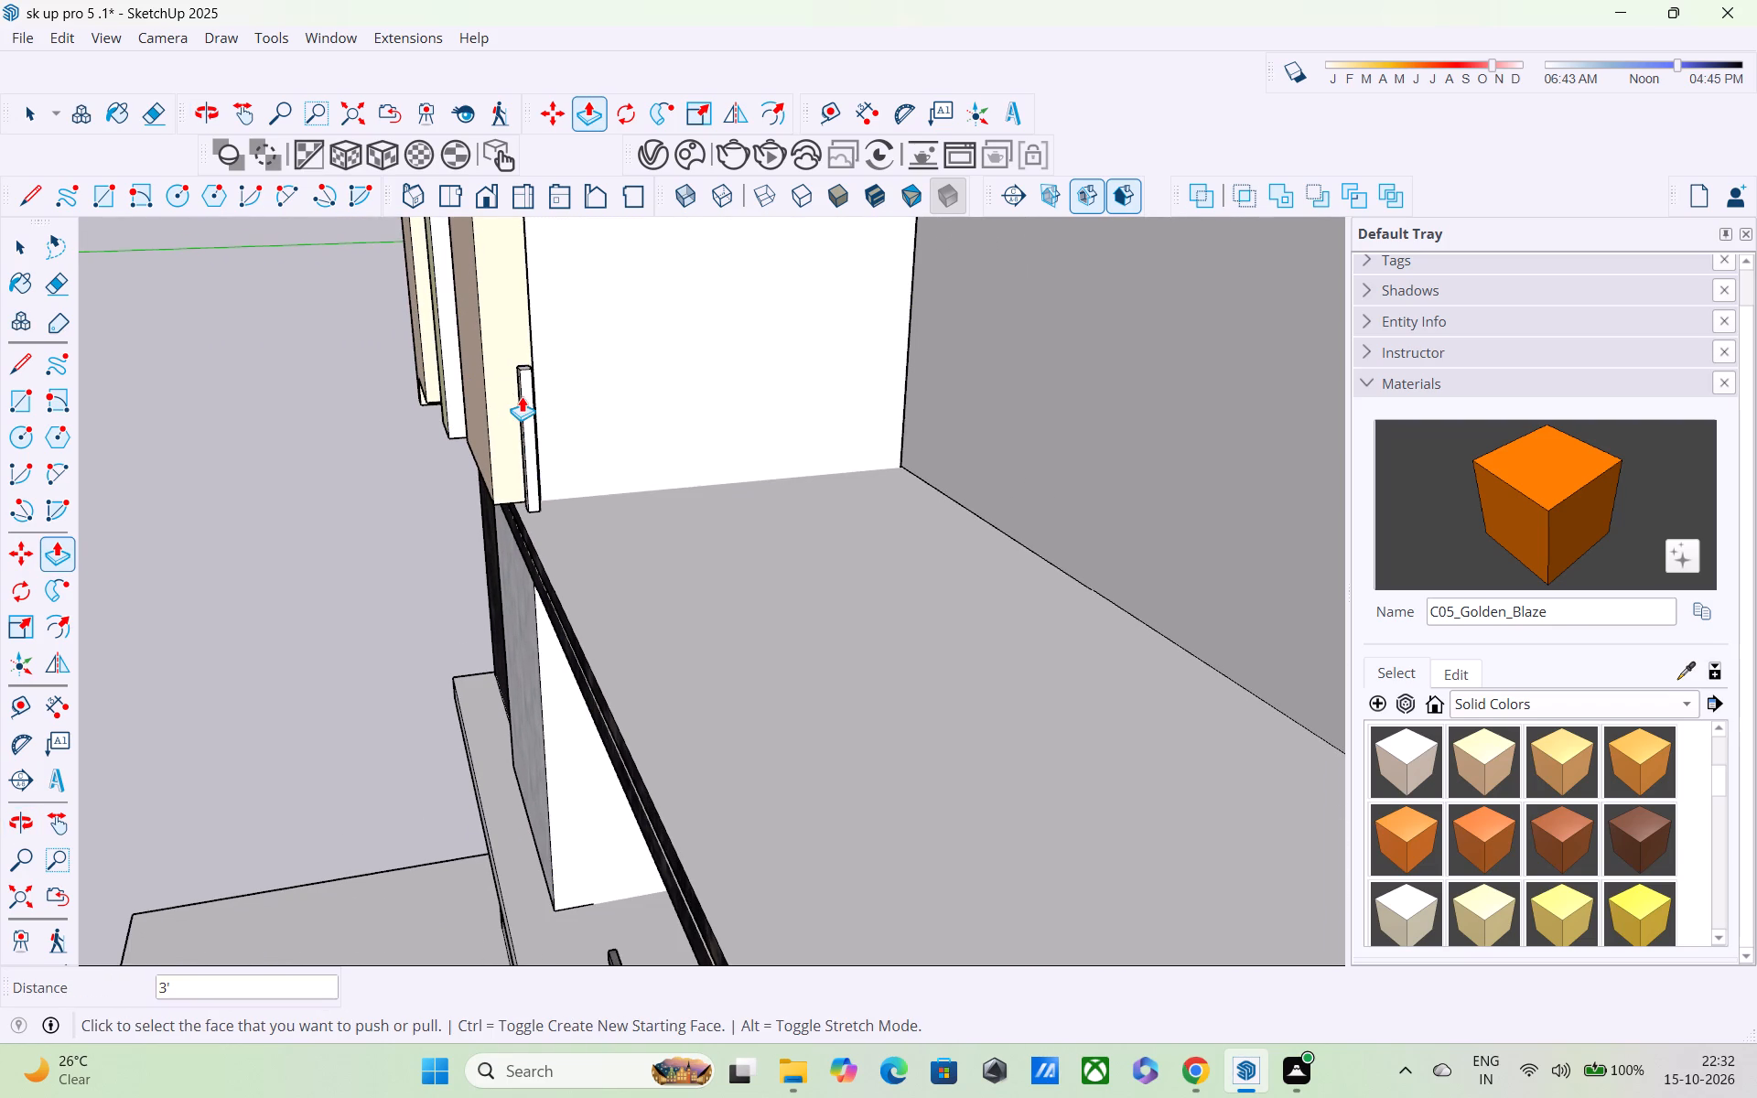
scroll(522, 396, "down", 3)
key("m")
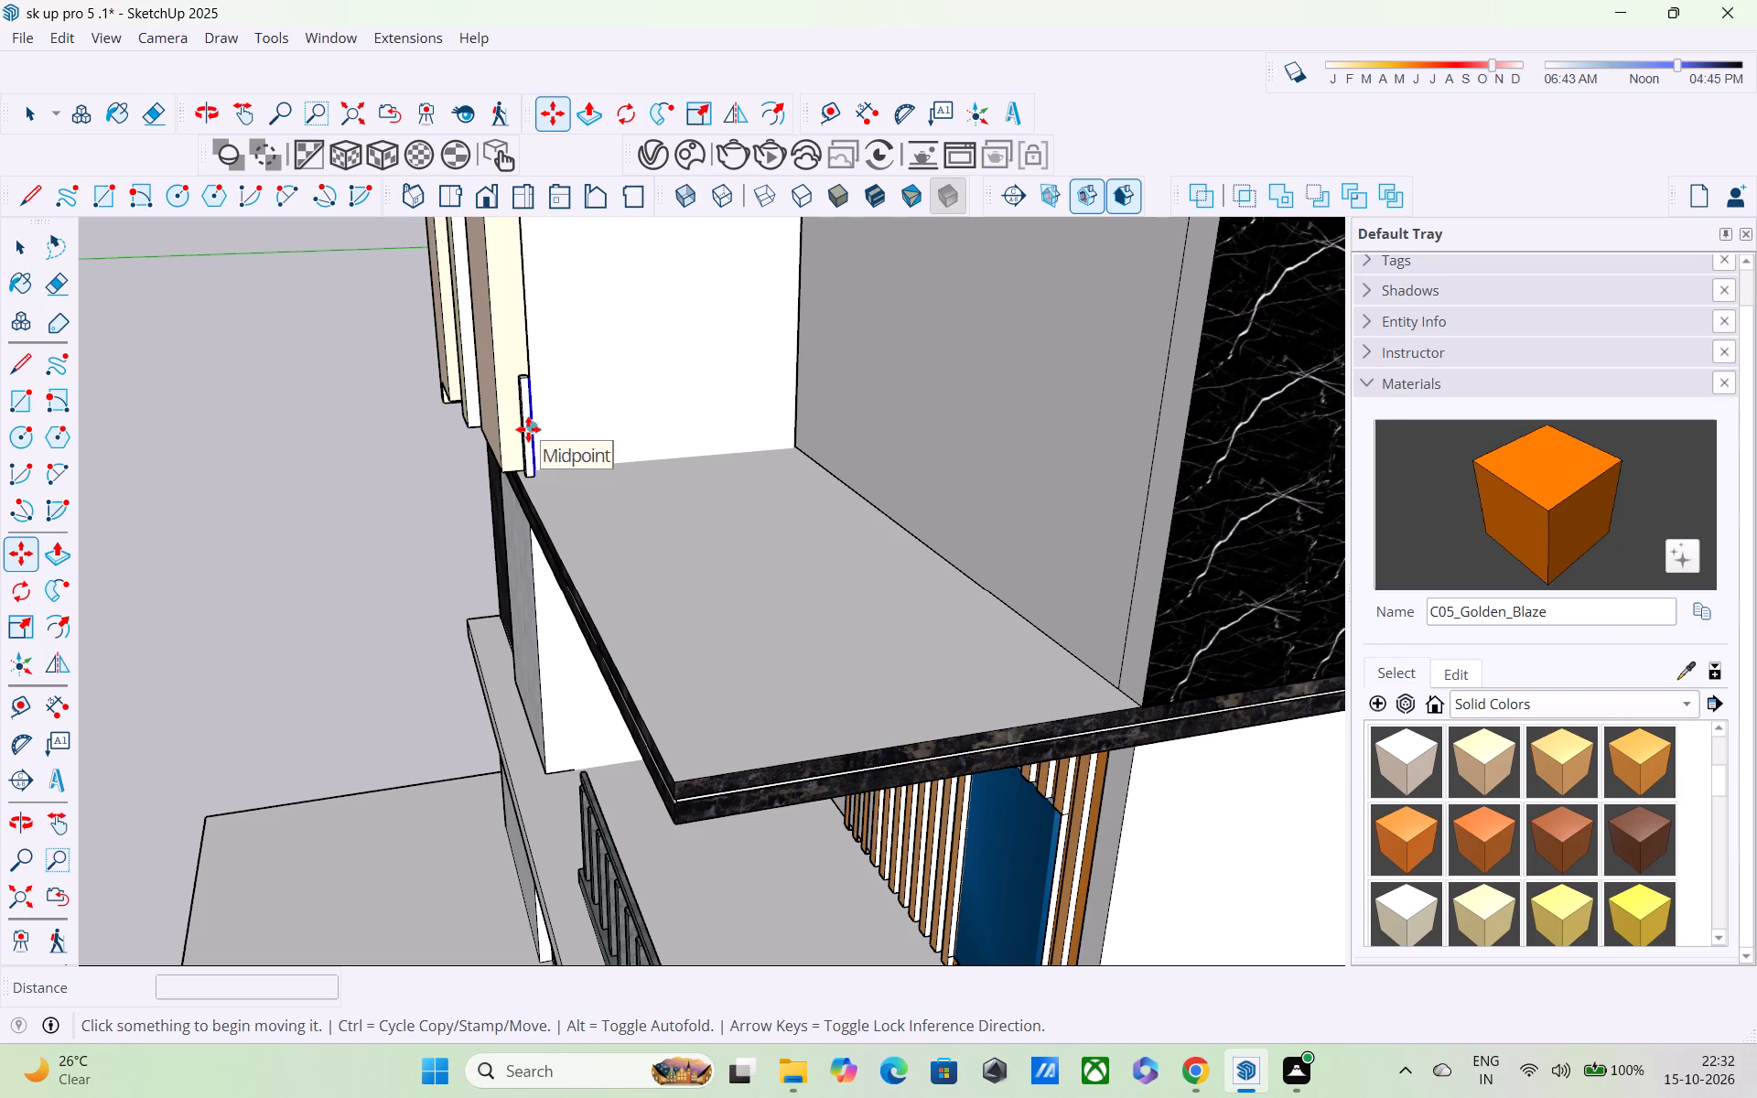
middle_click_drag(534, 438, 687, 694)
scroll(653, 649, "up", 4)
key("space")
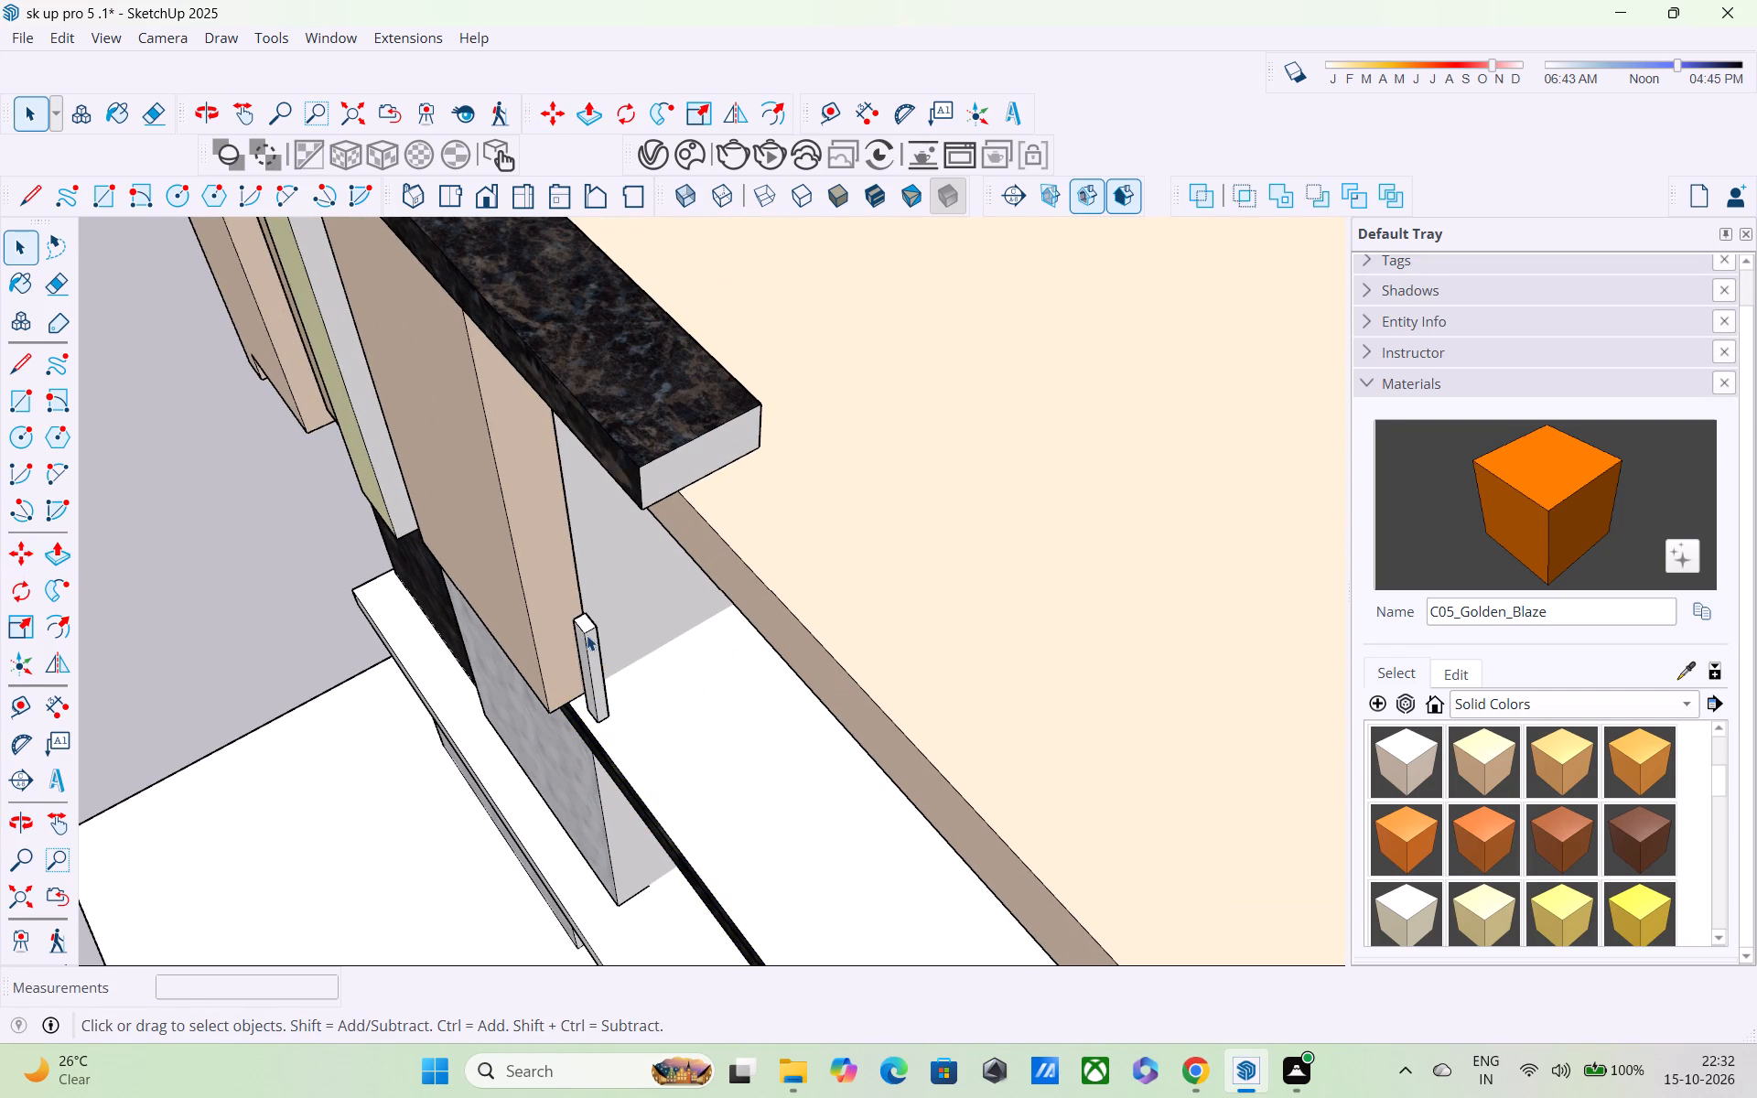
double_click(587, 633)
double_click(587, 633)
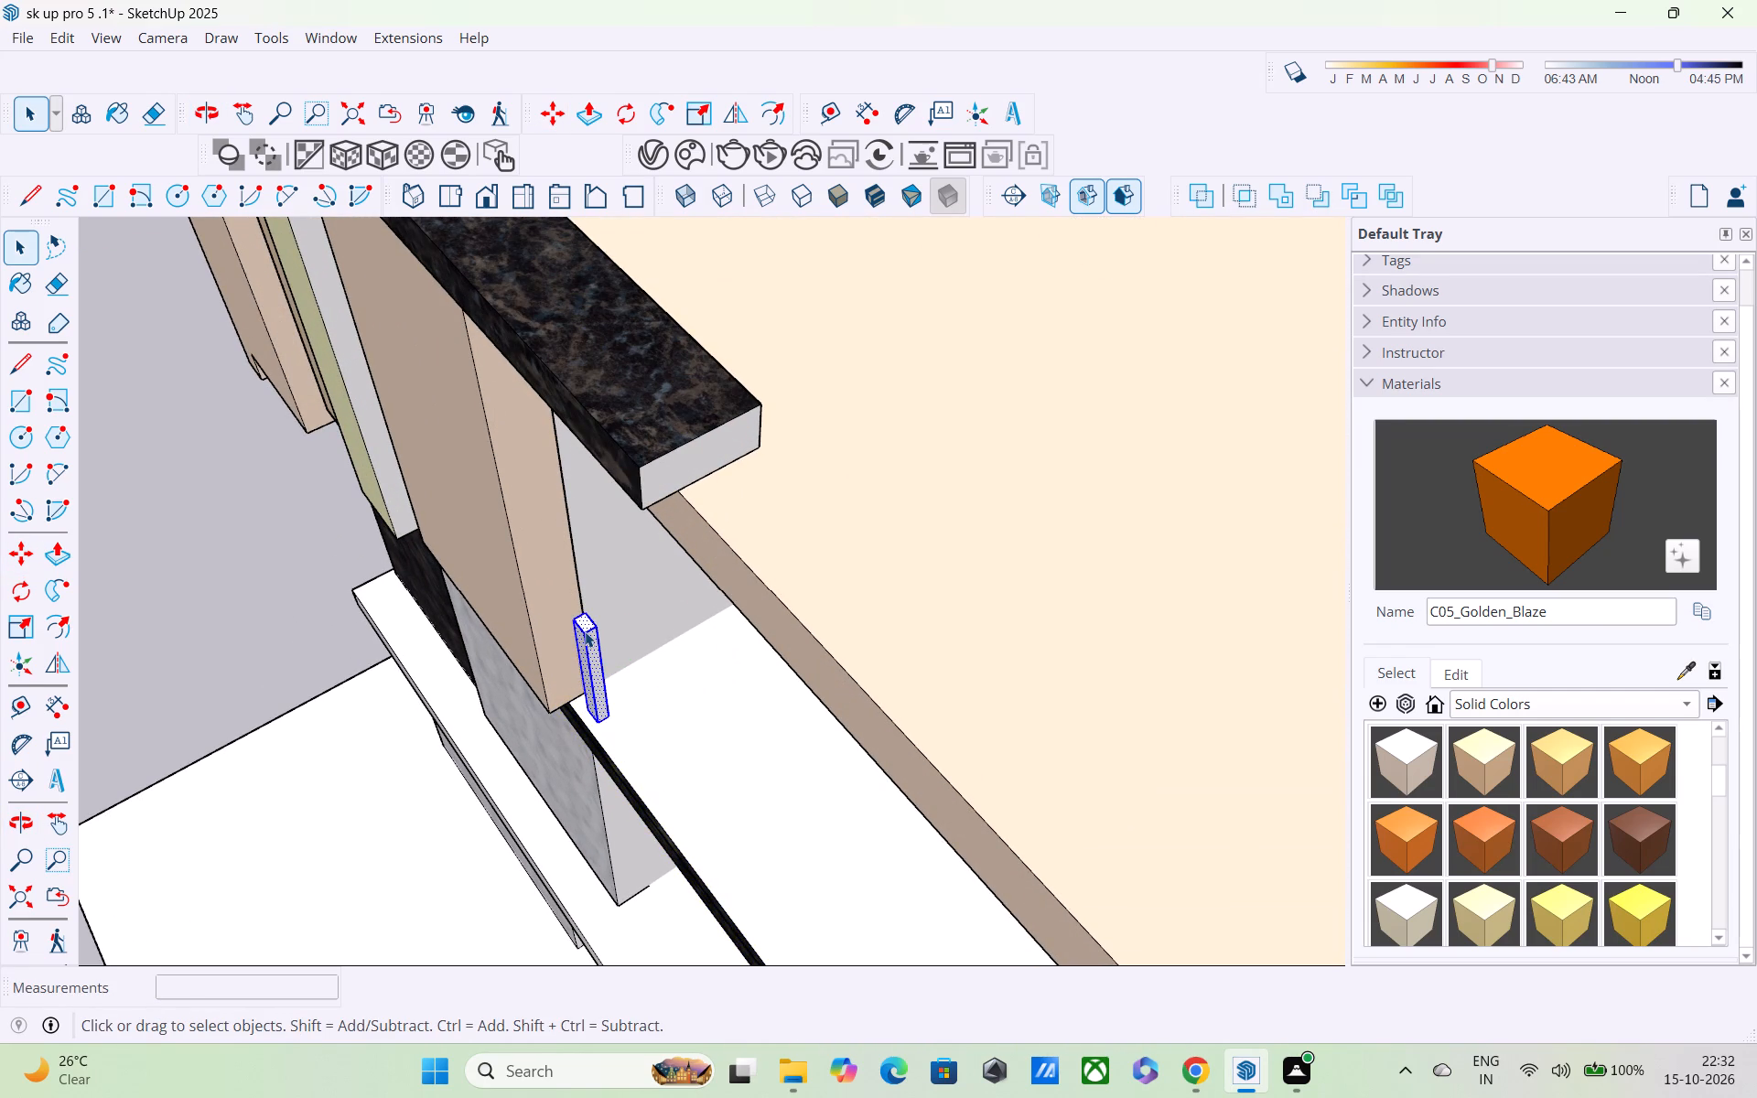
right_click(173, 541)
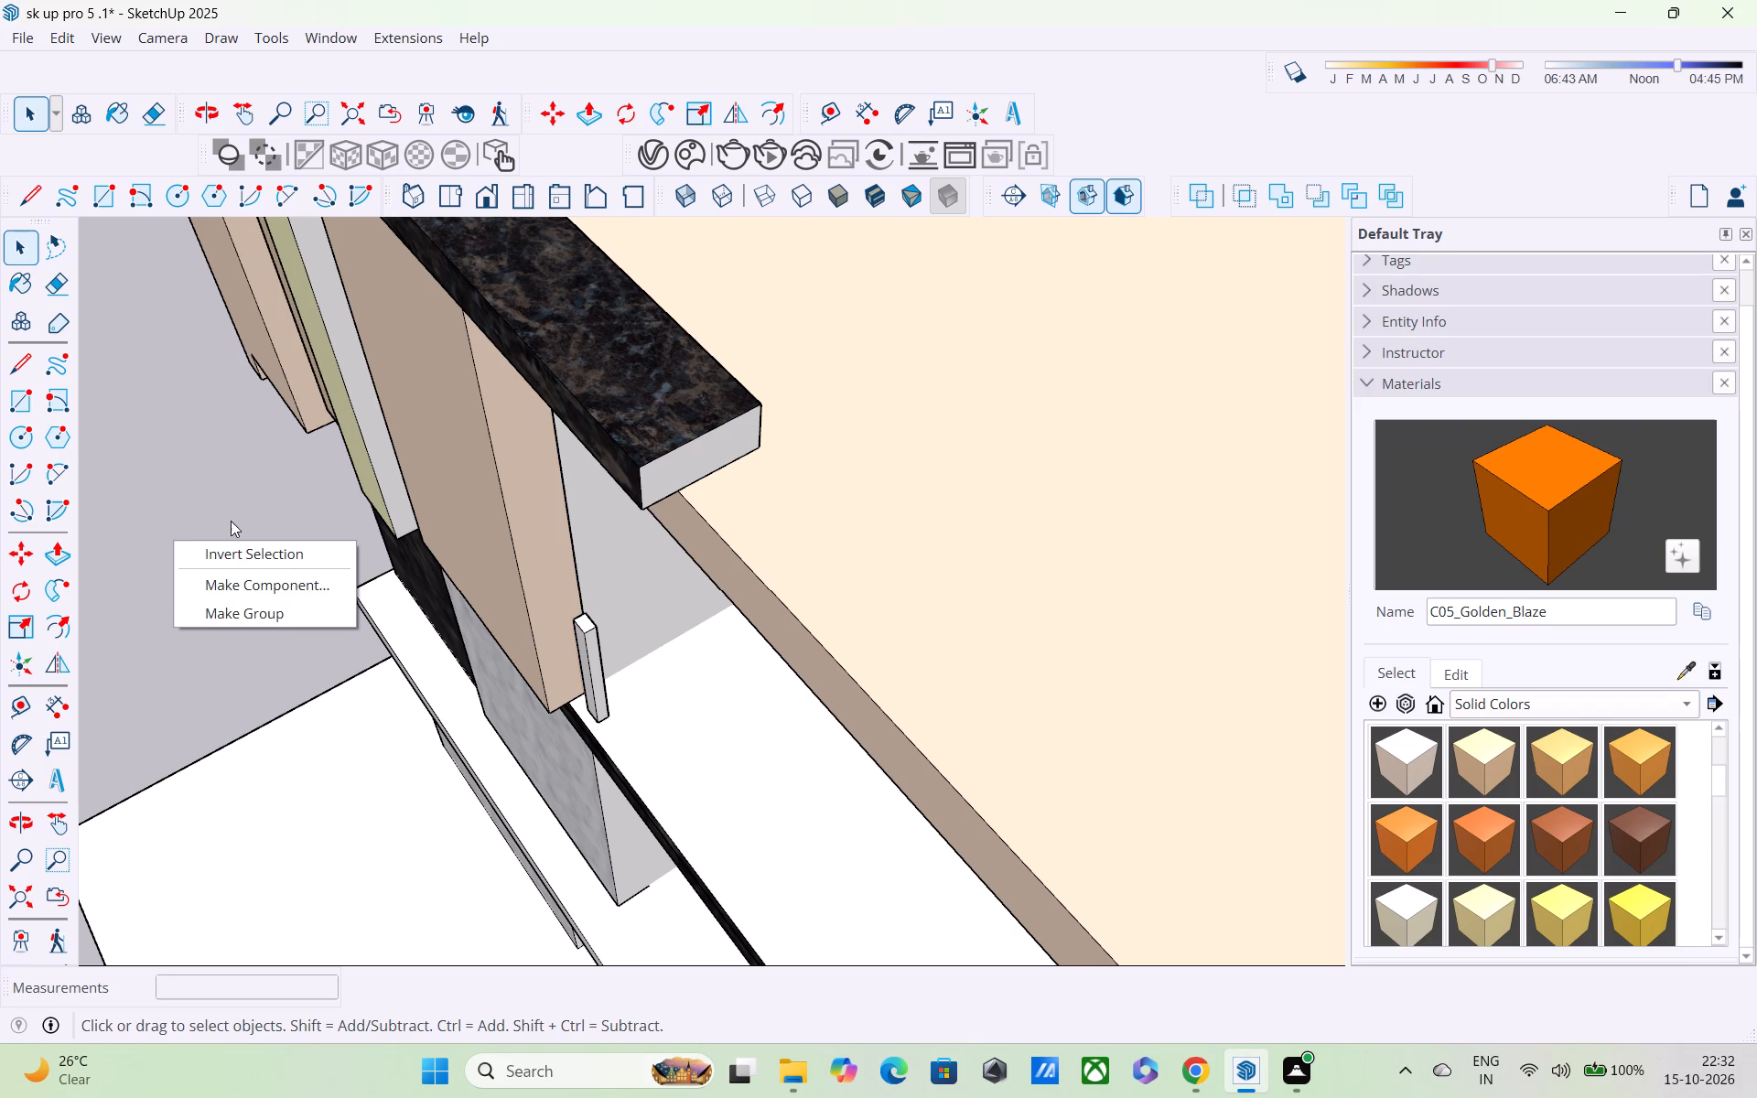
left_click(199, 458)
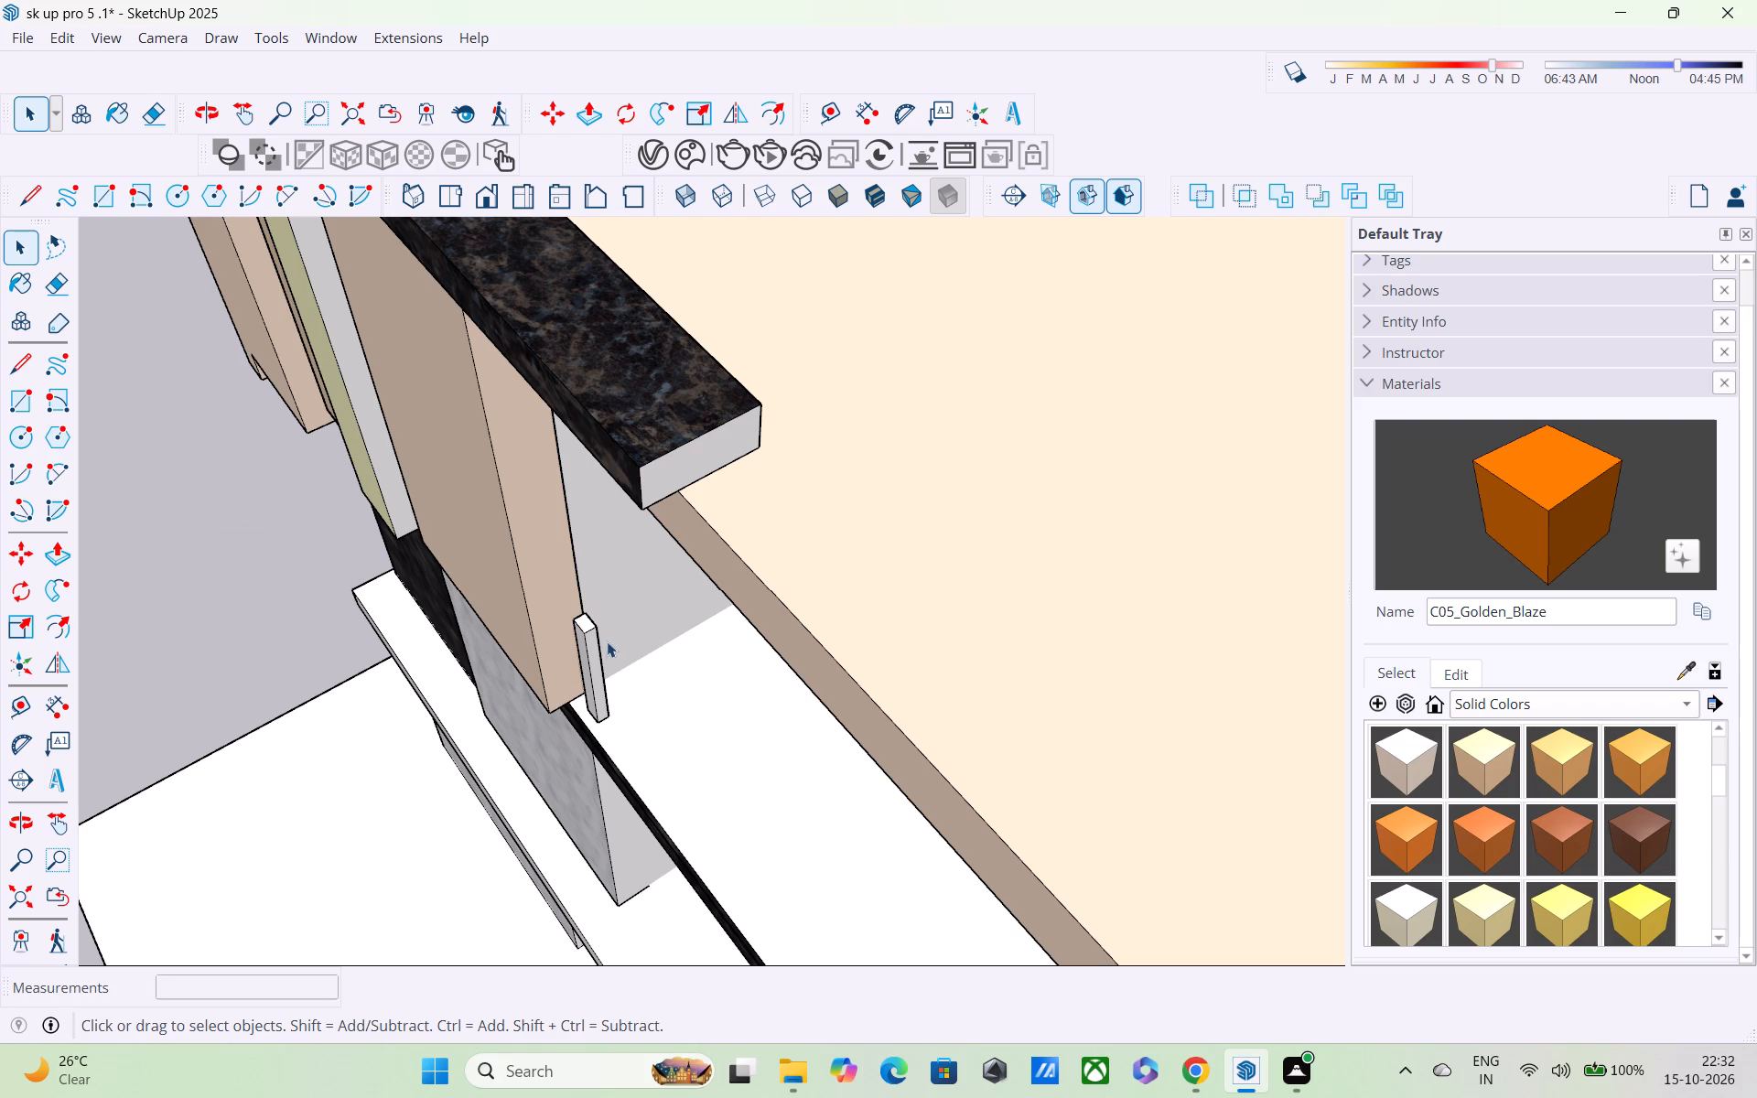
double_click(586, 624)
double_click(586, 624)
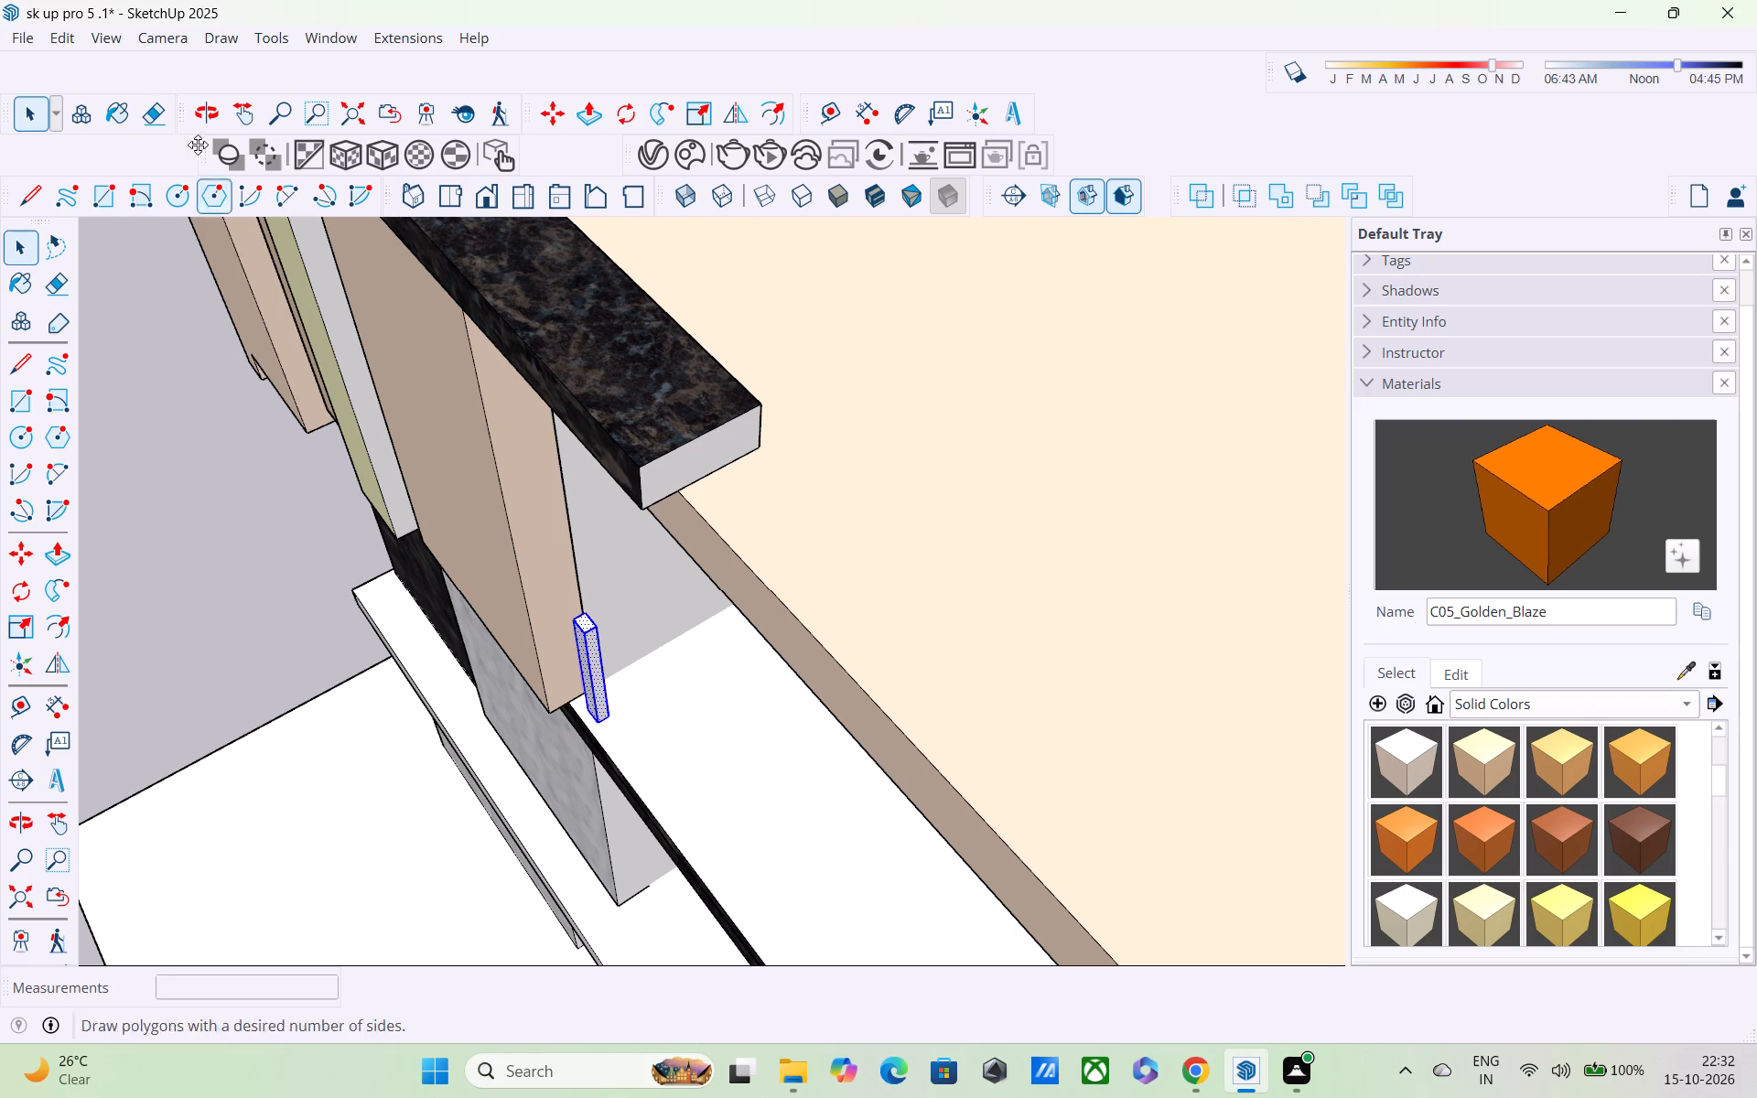
left_click(72, 38)
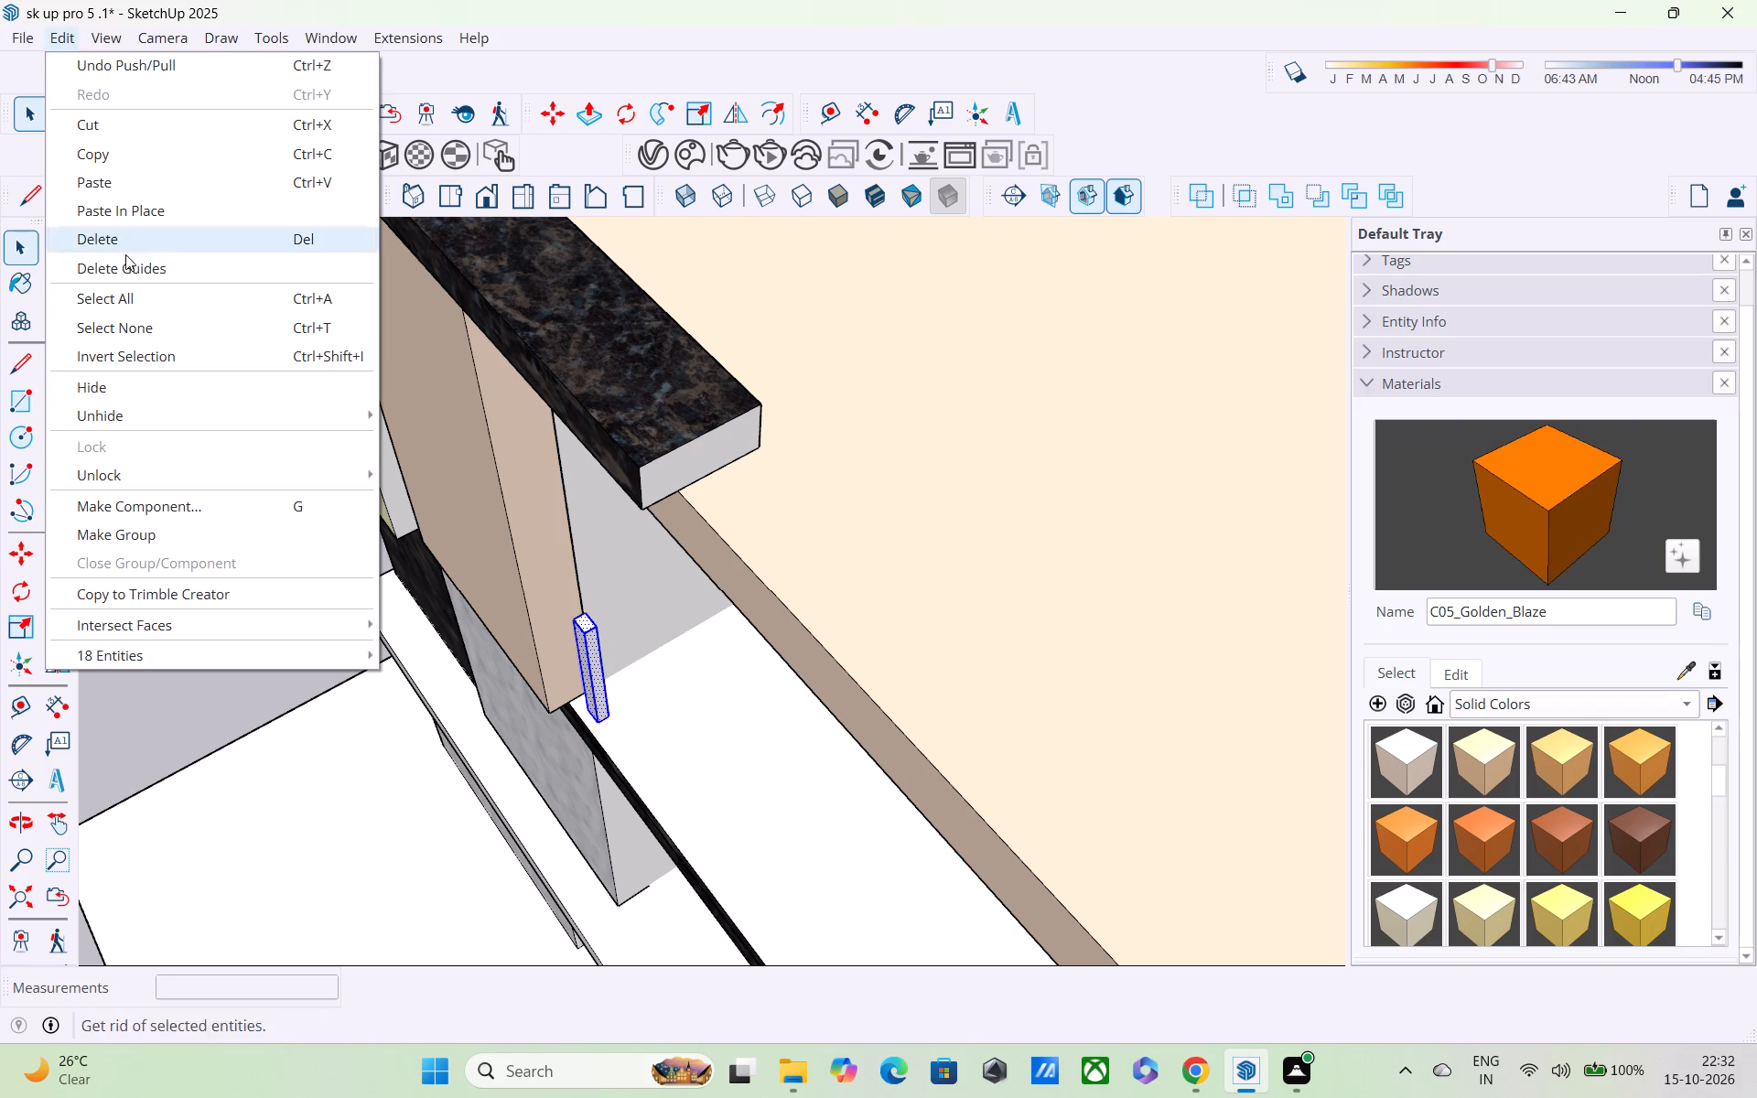
left_click(136, 534)
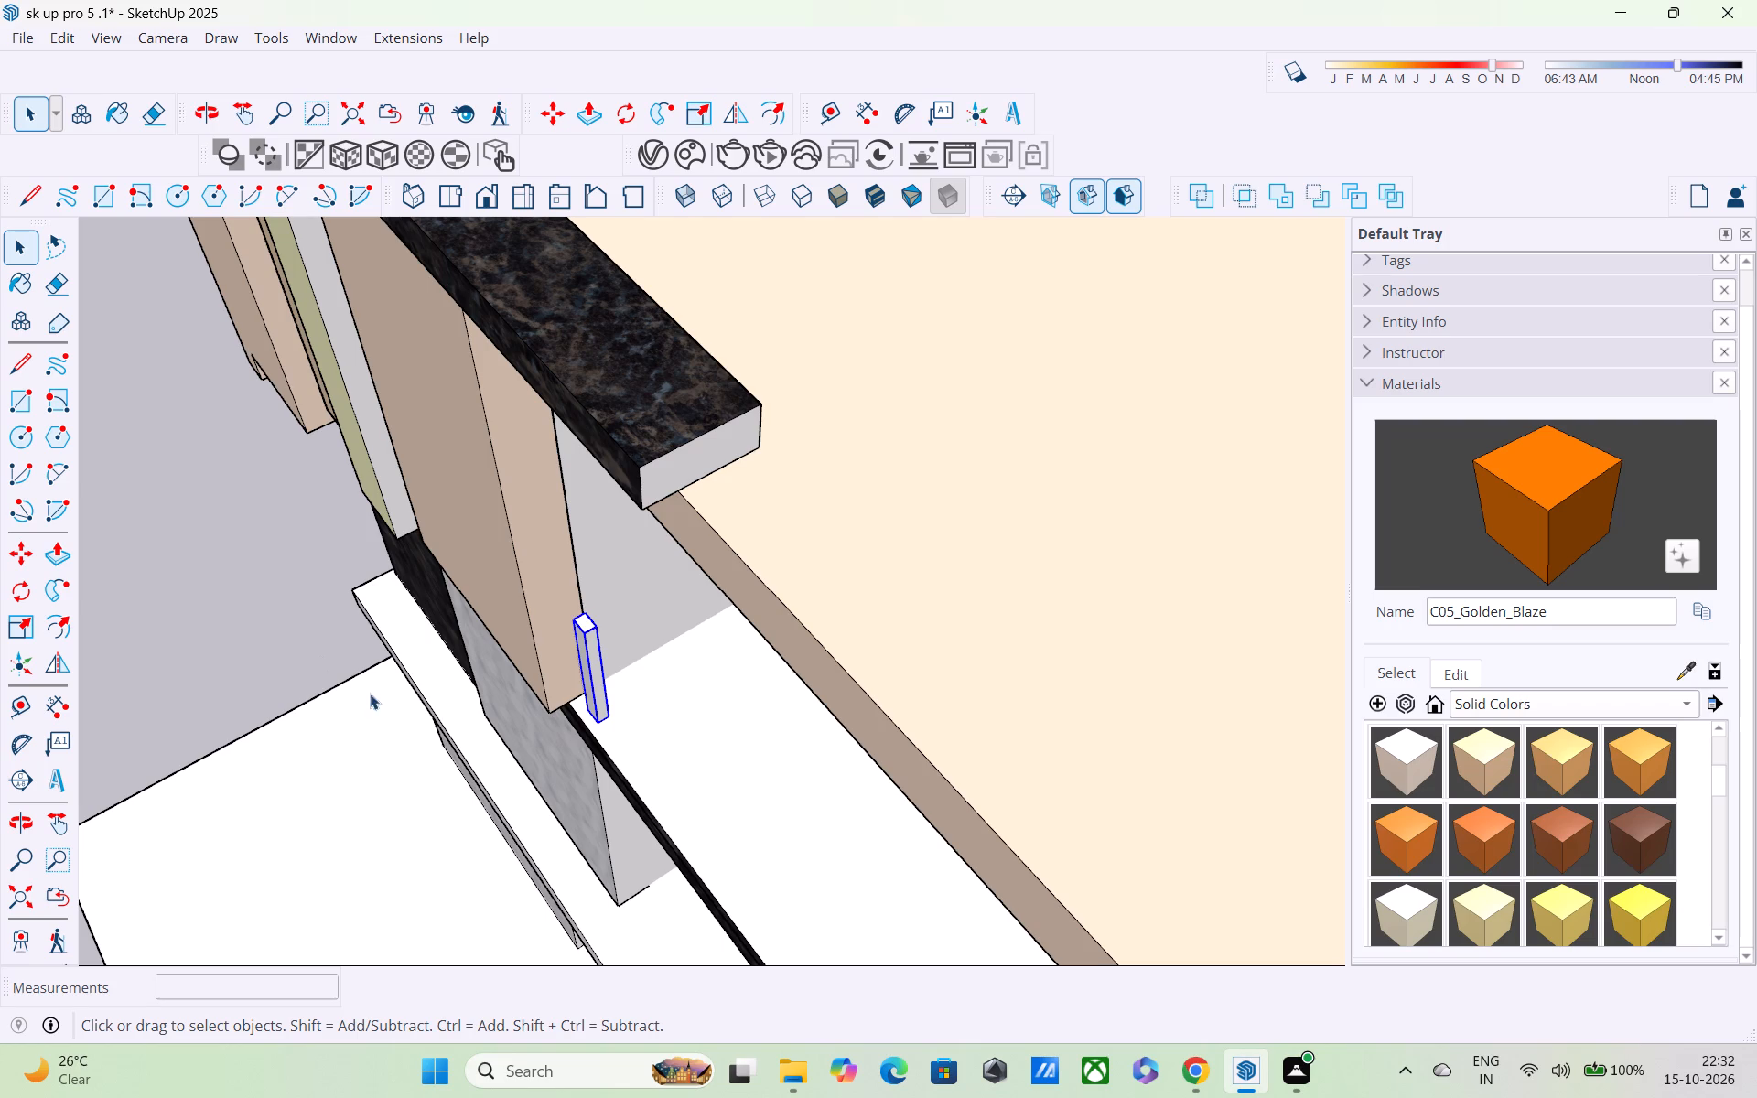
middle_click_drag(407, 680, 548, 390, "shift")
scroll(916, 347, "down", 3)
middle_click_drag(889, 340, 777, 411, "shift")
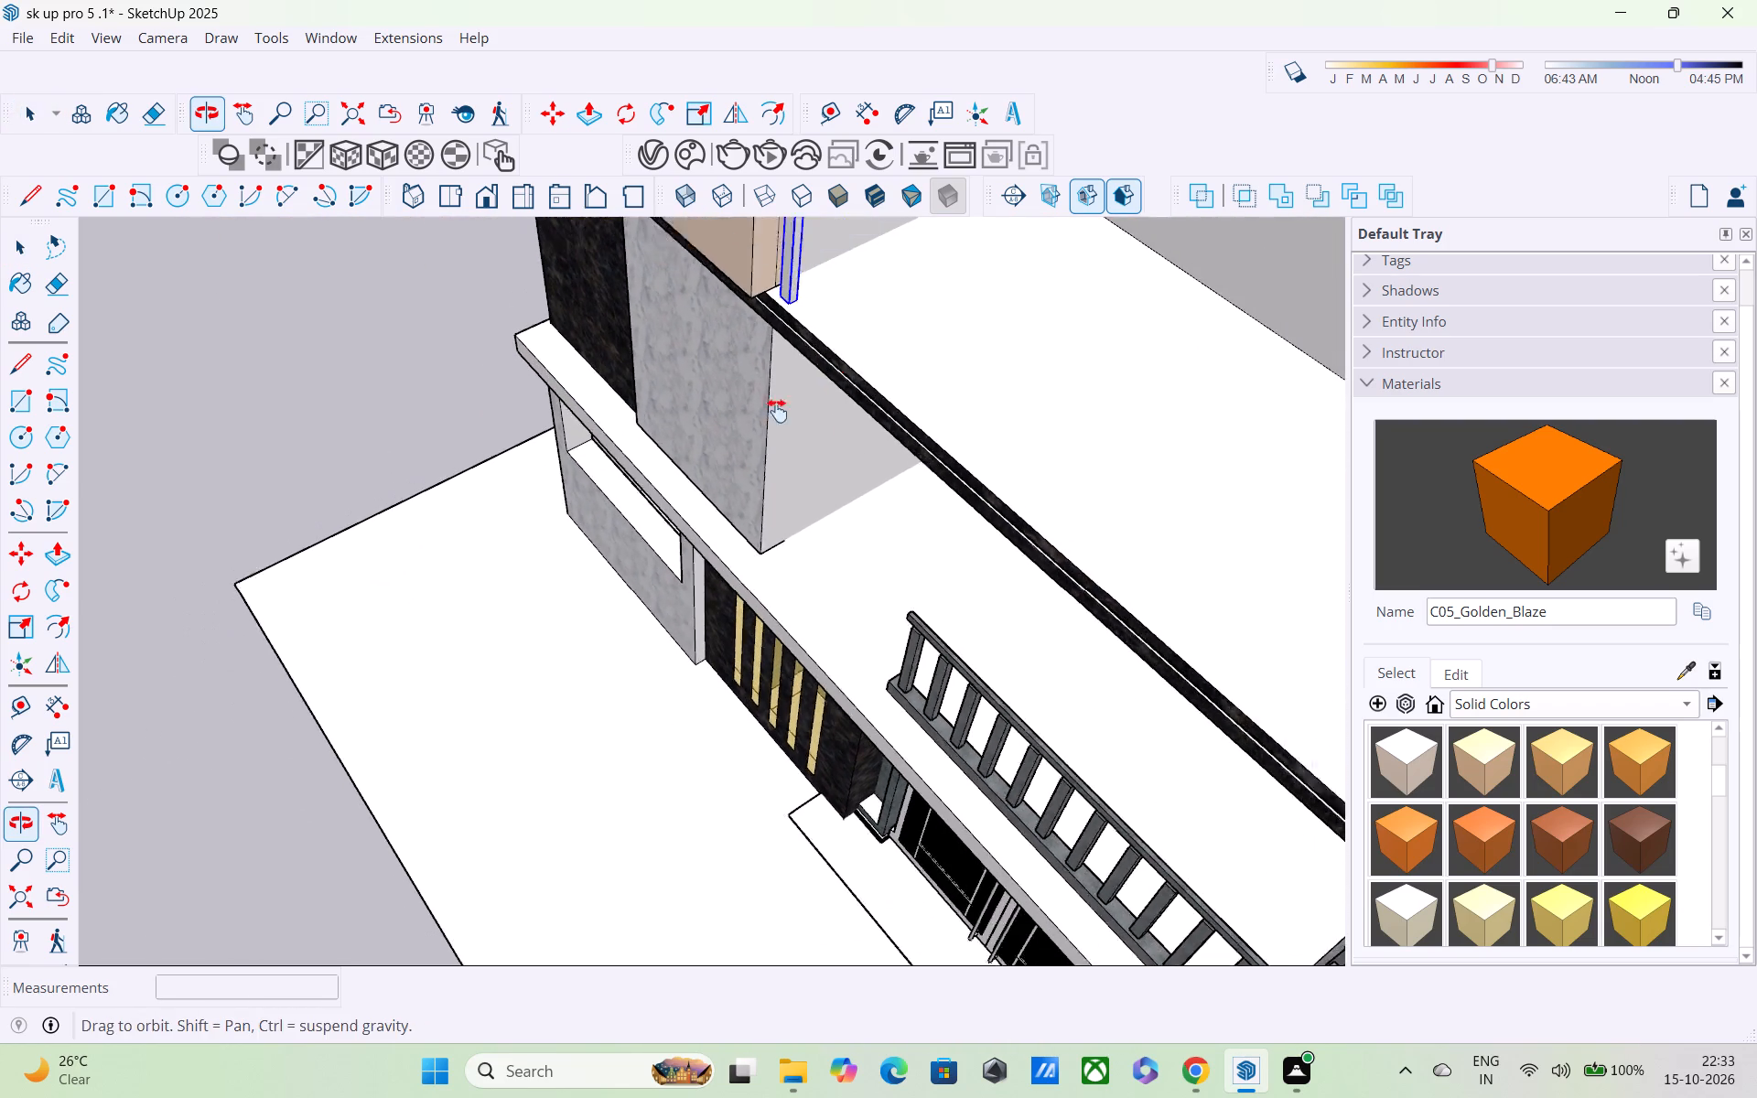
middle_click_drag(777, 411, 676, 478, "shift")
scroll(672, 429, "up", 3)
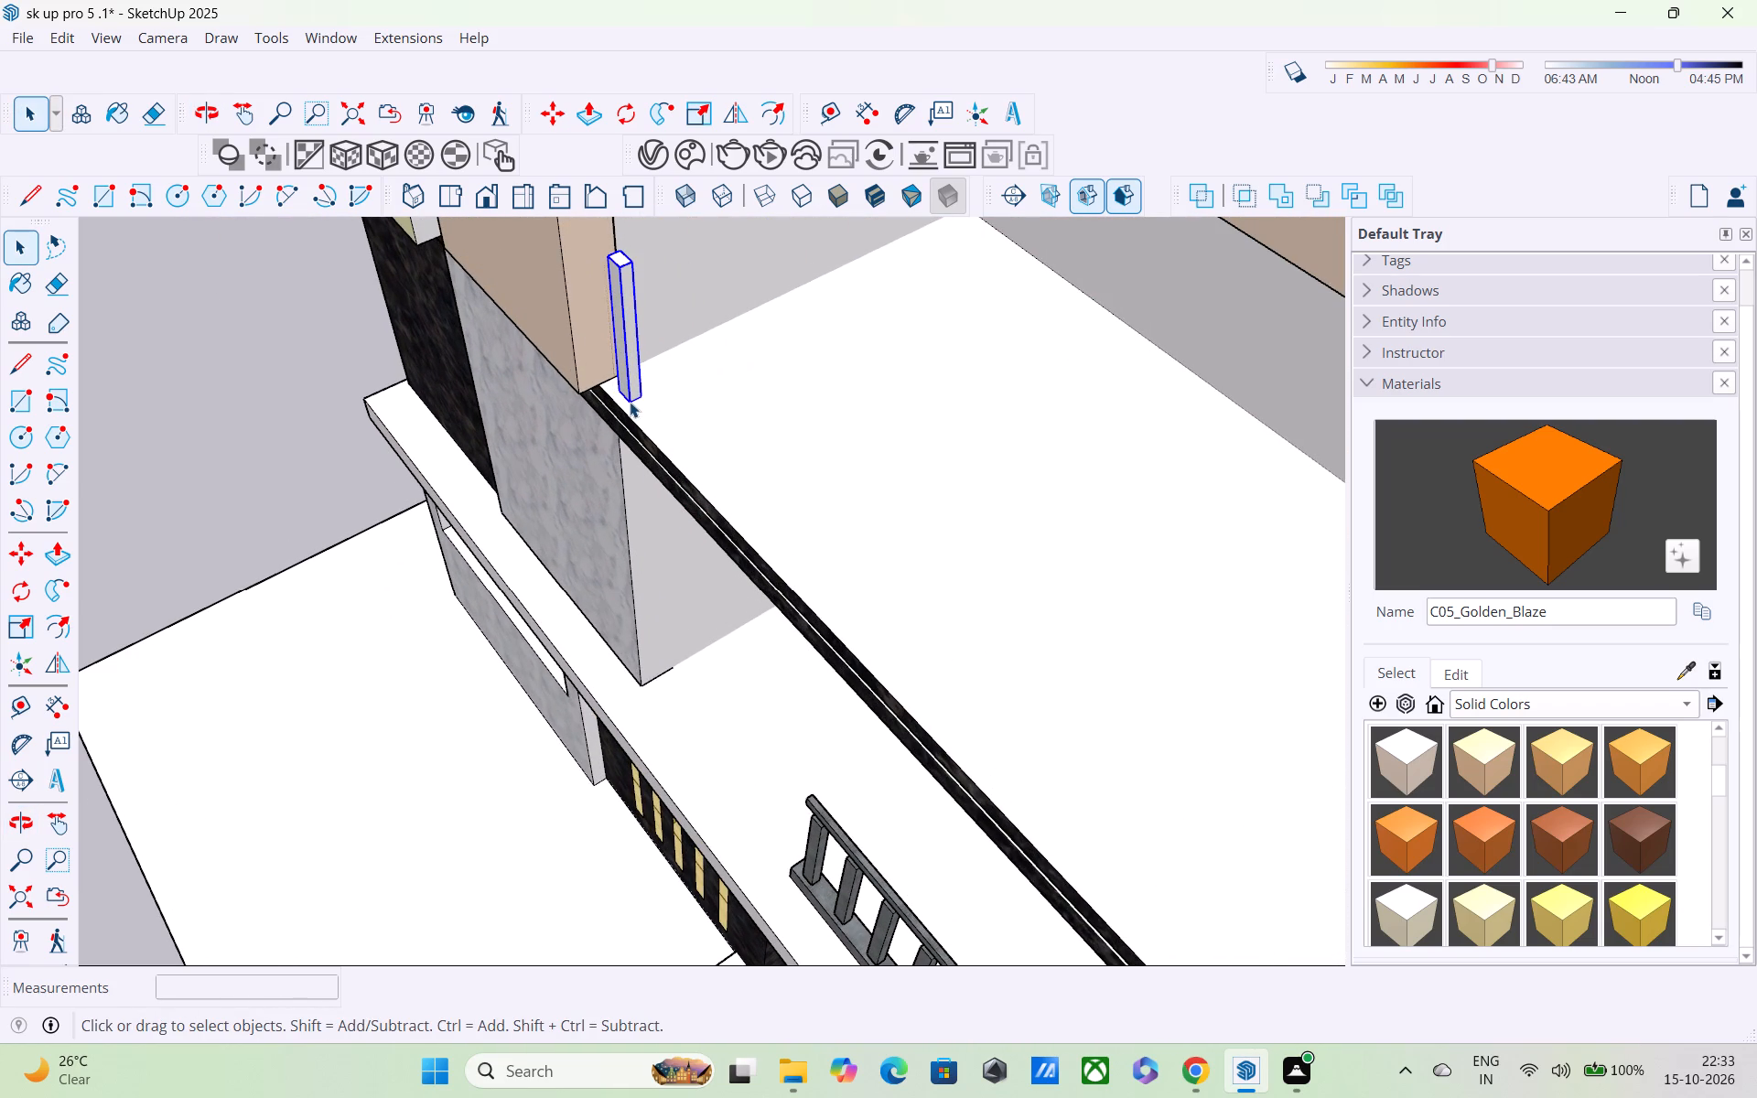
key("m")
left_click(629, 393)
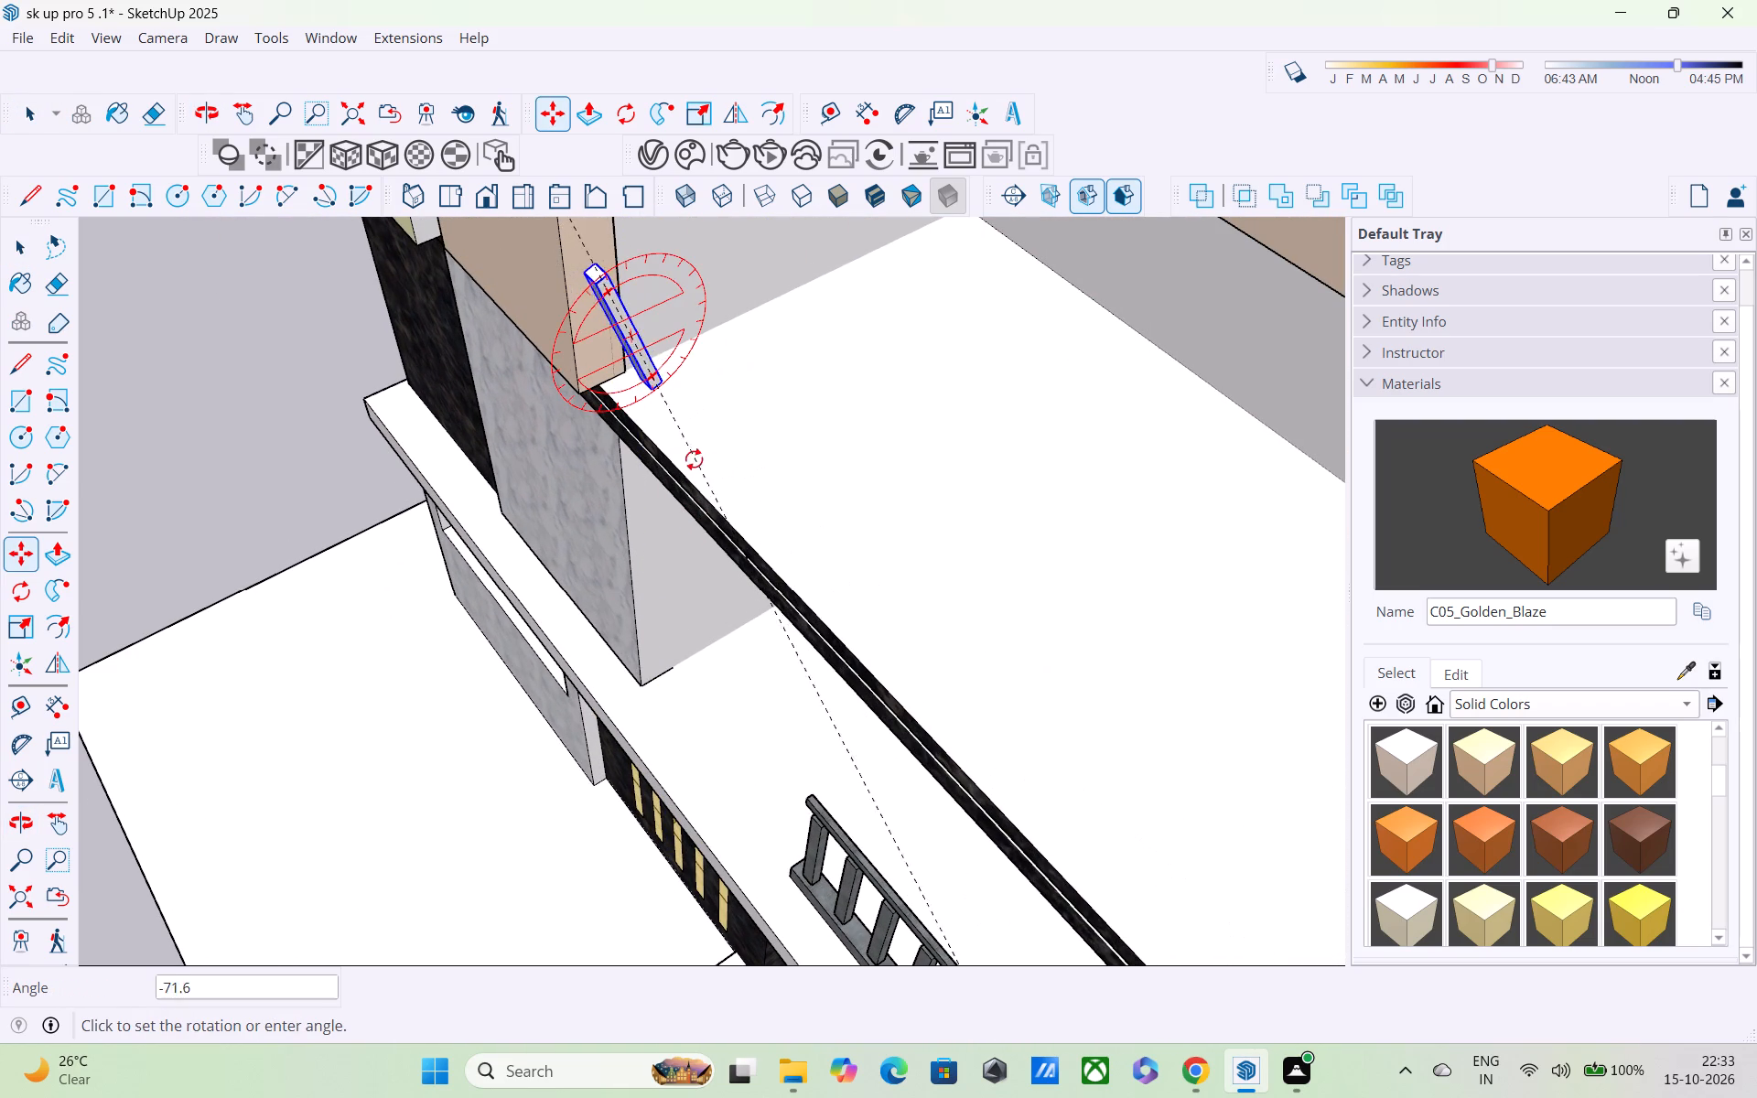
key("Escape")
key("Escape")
Copy the post group about 17' 9" along the balcony's front edge to the outer corner.
scroll(629, 409, "up", 3)
middle_click_drag(633, 406, 824, 322)
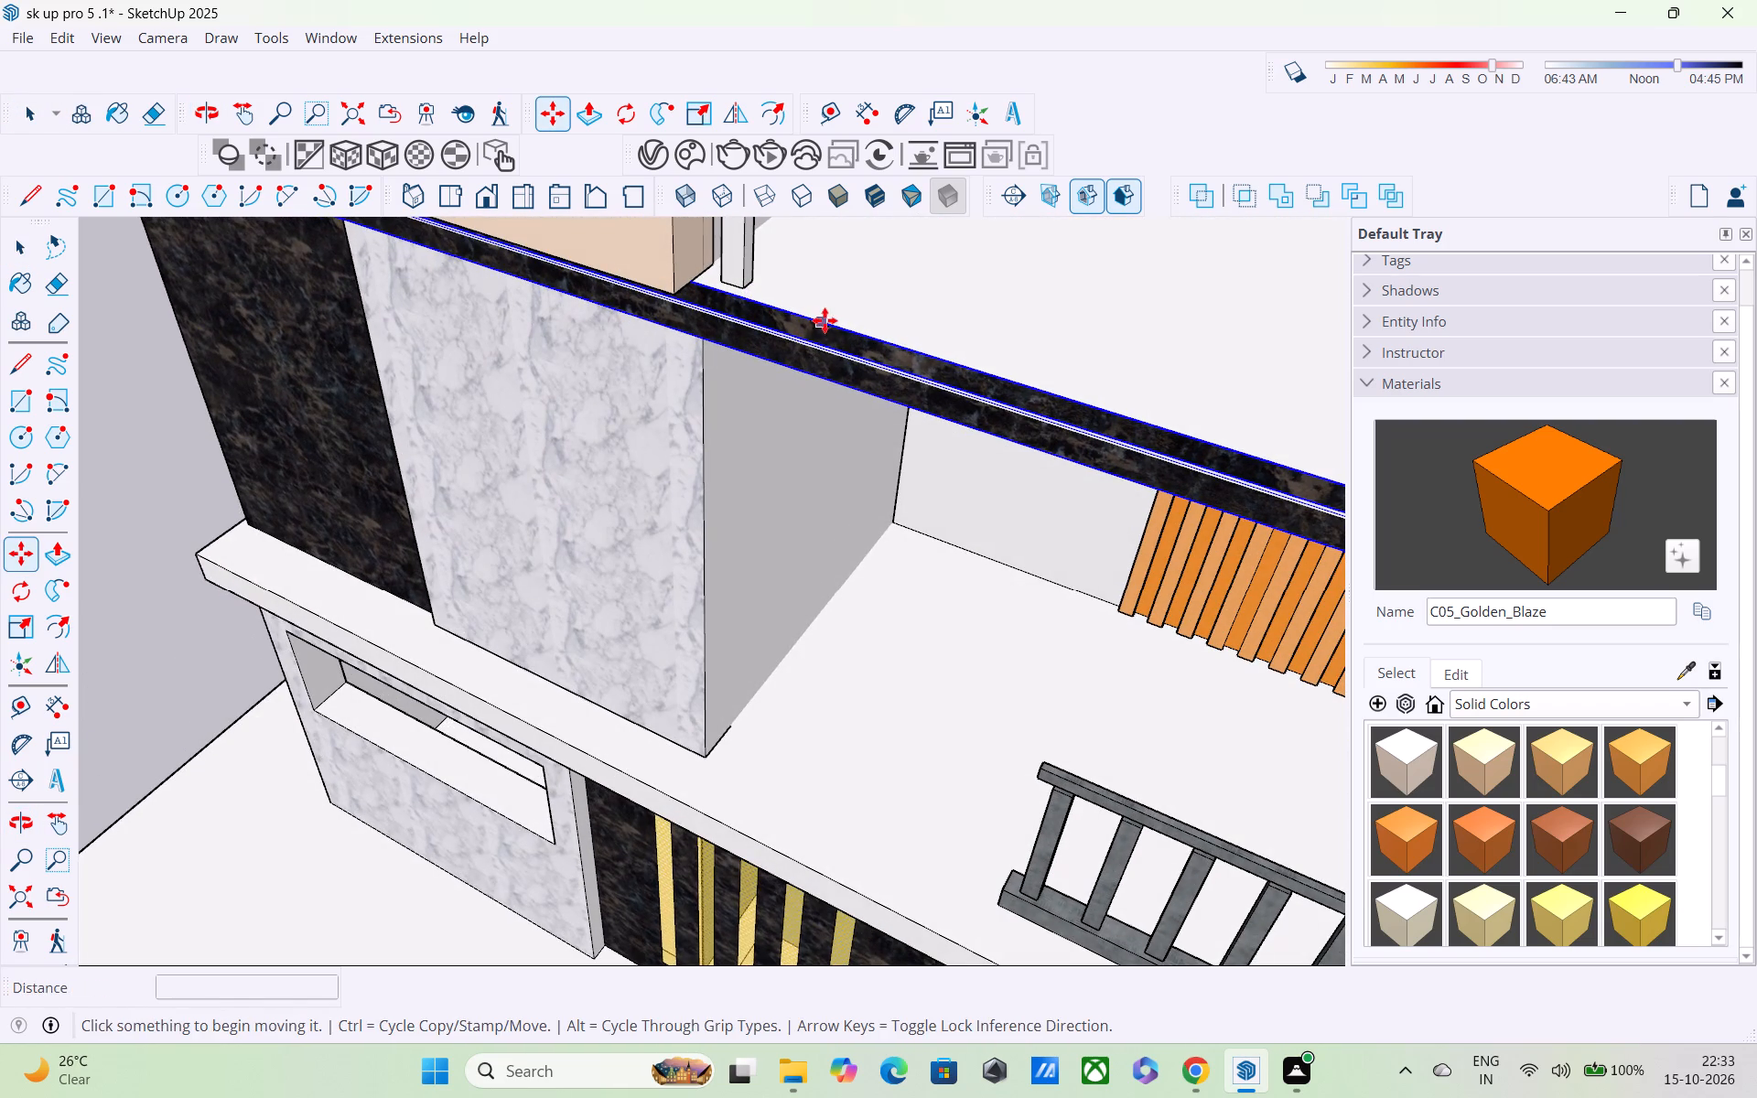
middle_click_drag(836, 328, 819, 621, "shift")
double_click(728, 535)
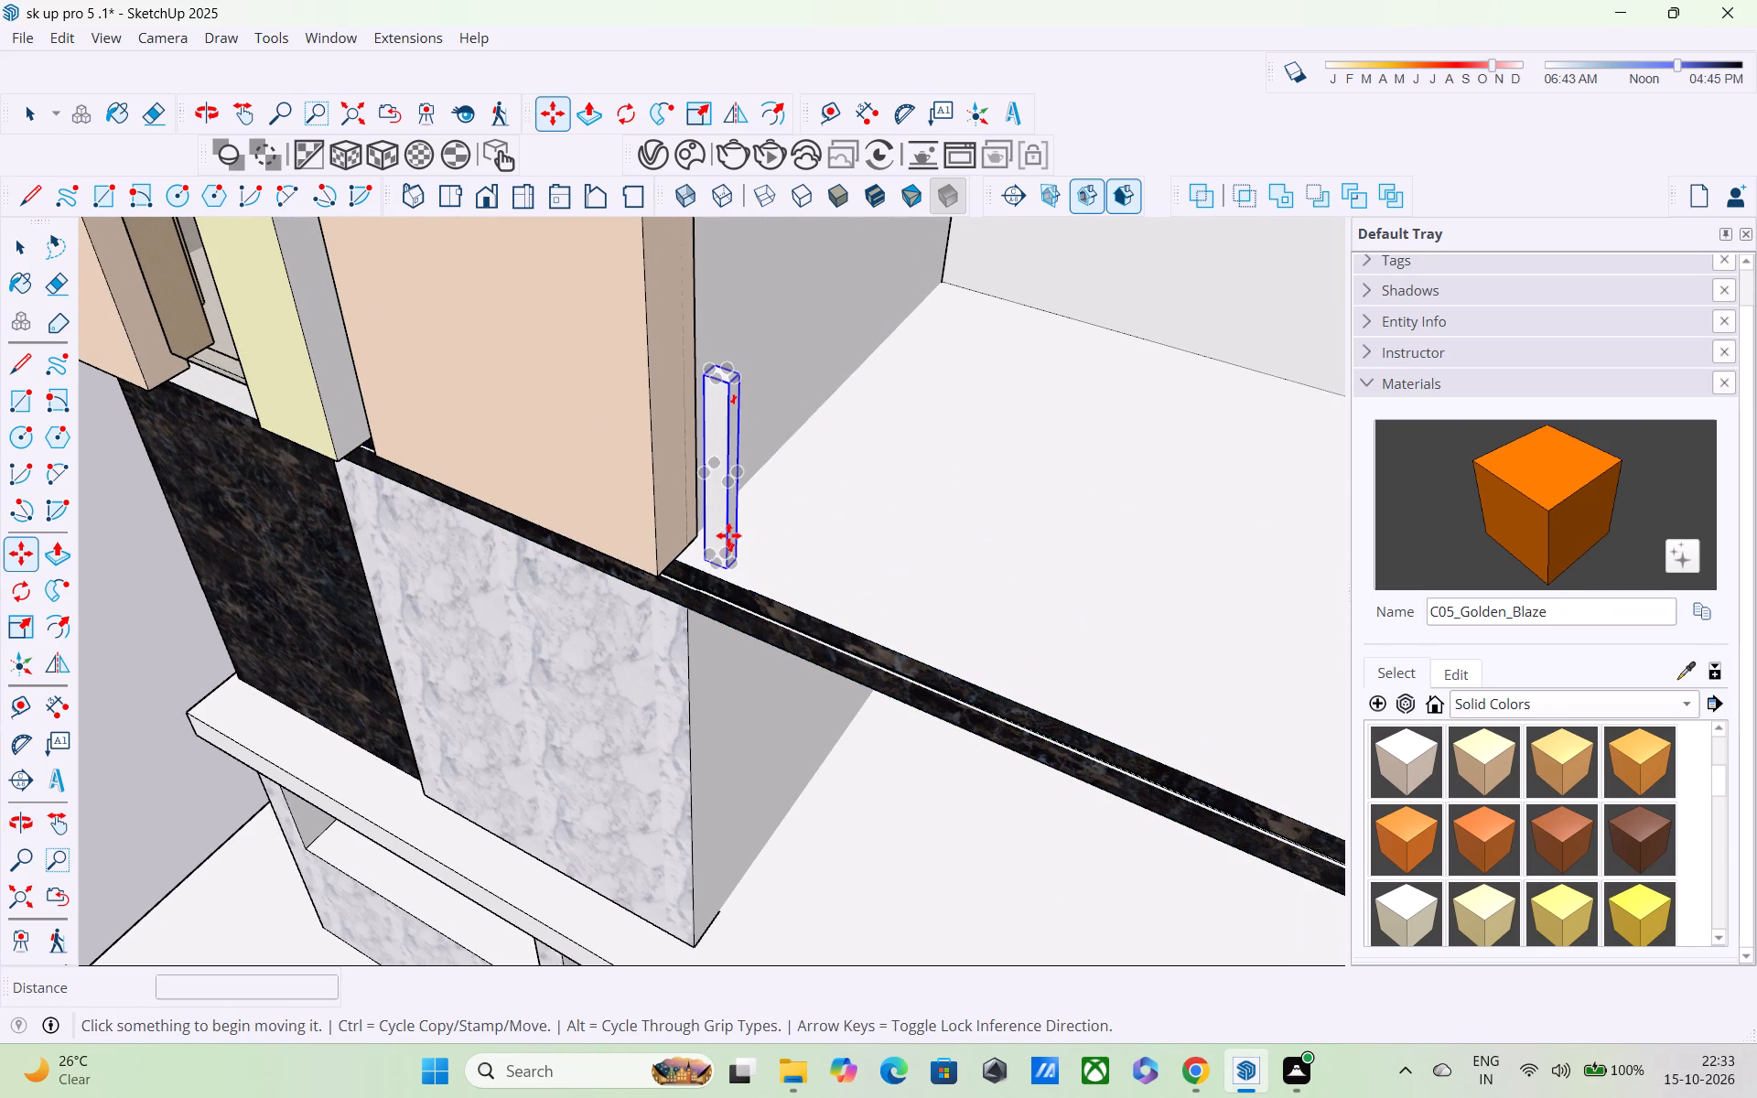
key("m")
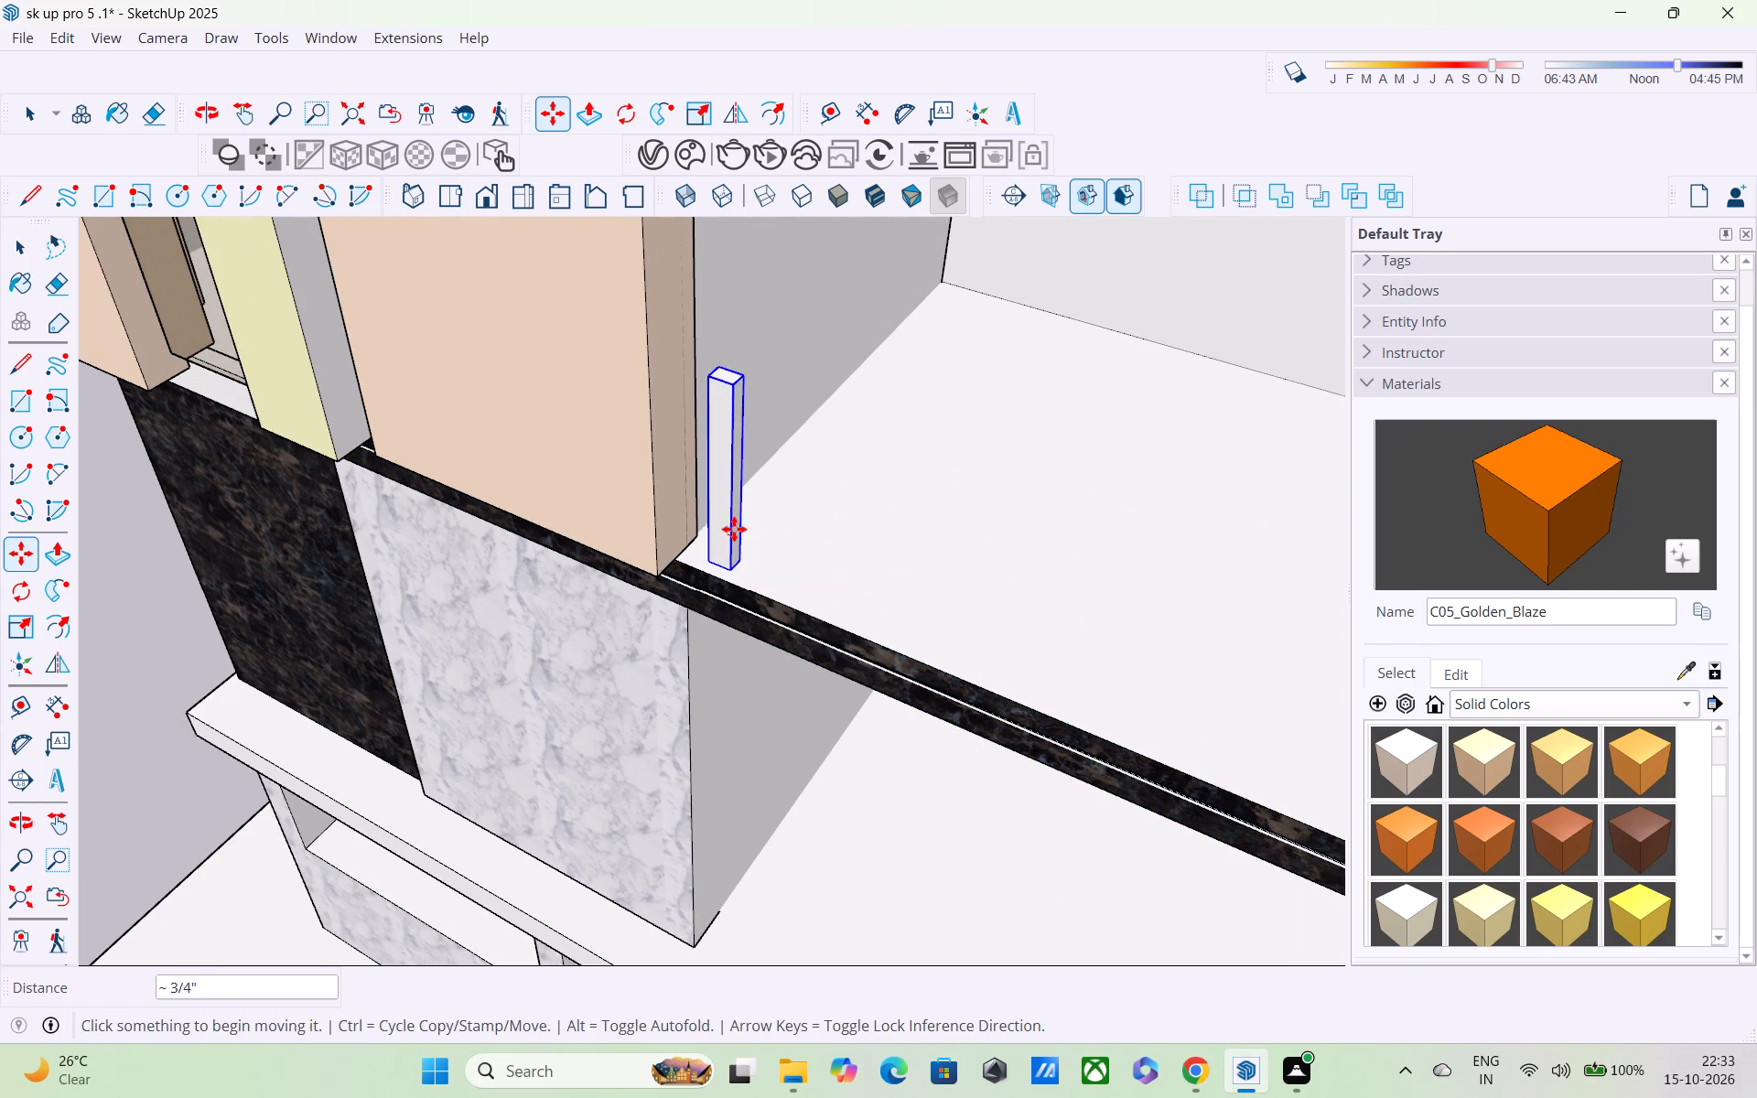
middle_click_drag(738, 556, 738, 528)
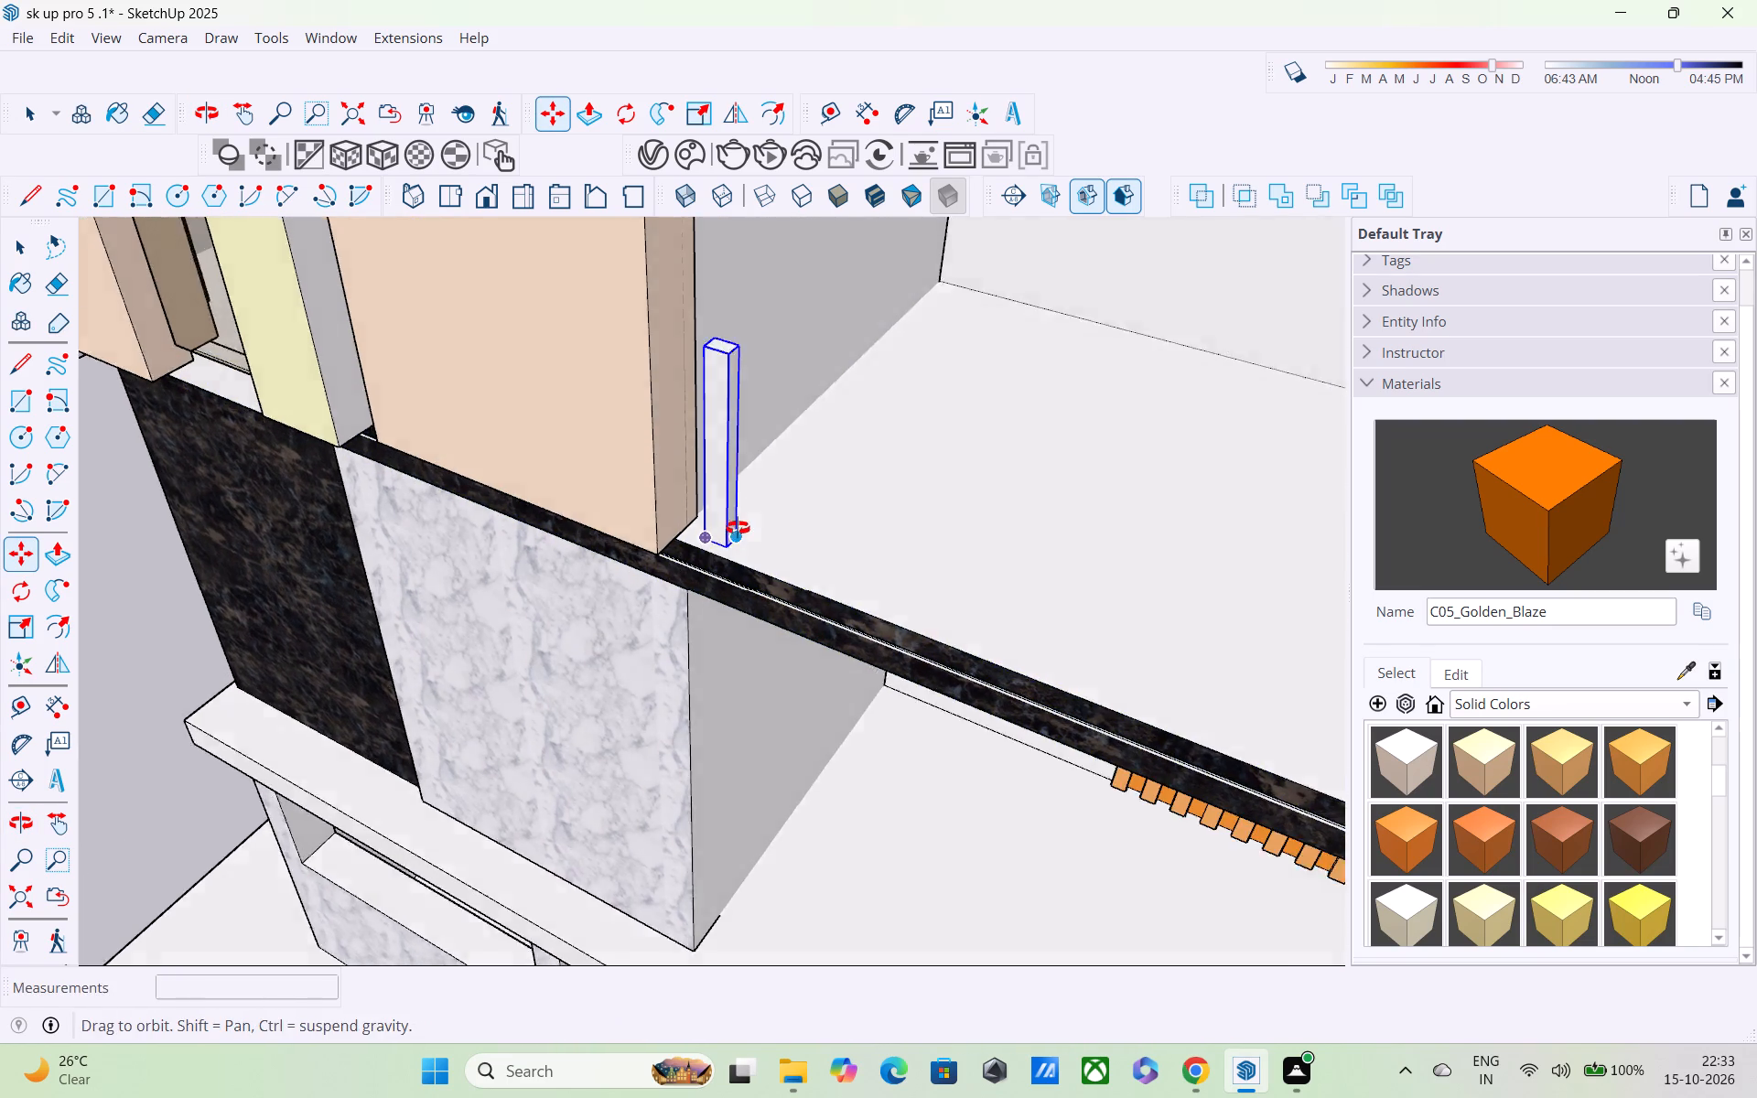
middle_click_drag(738, 528, 767, 406)
scroll(767, 406, "up", 4)
left_click(741, 393)
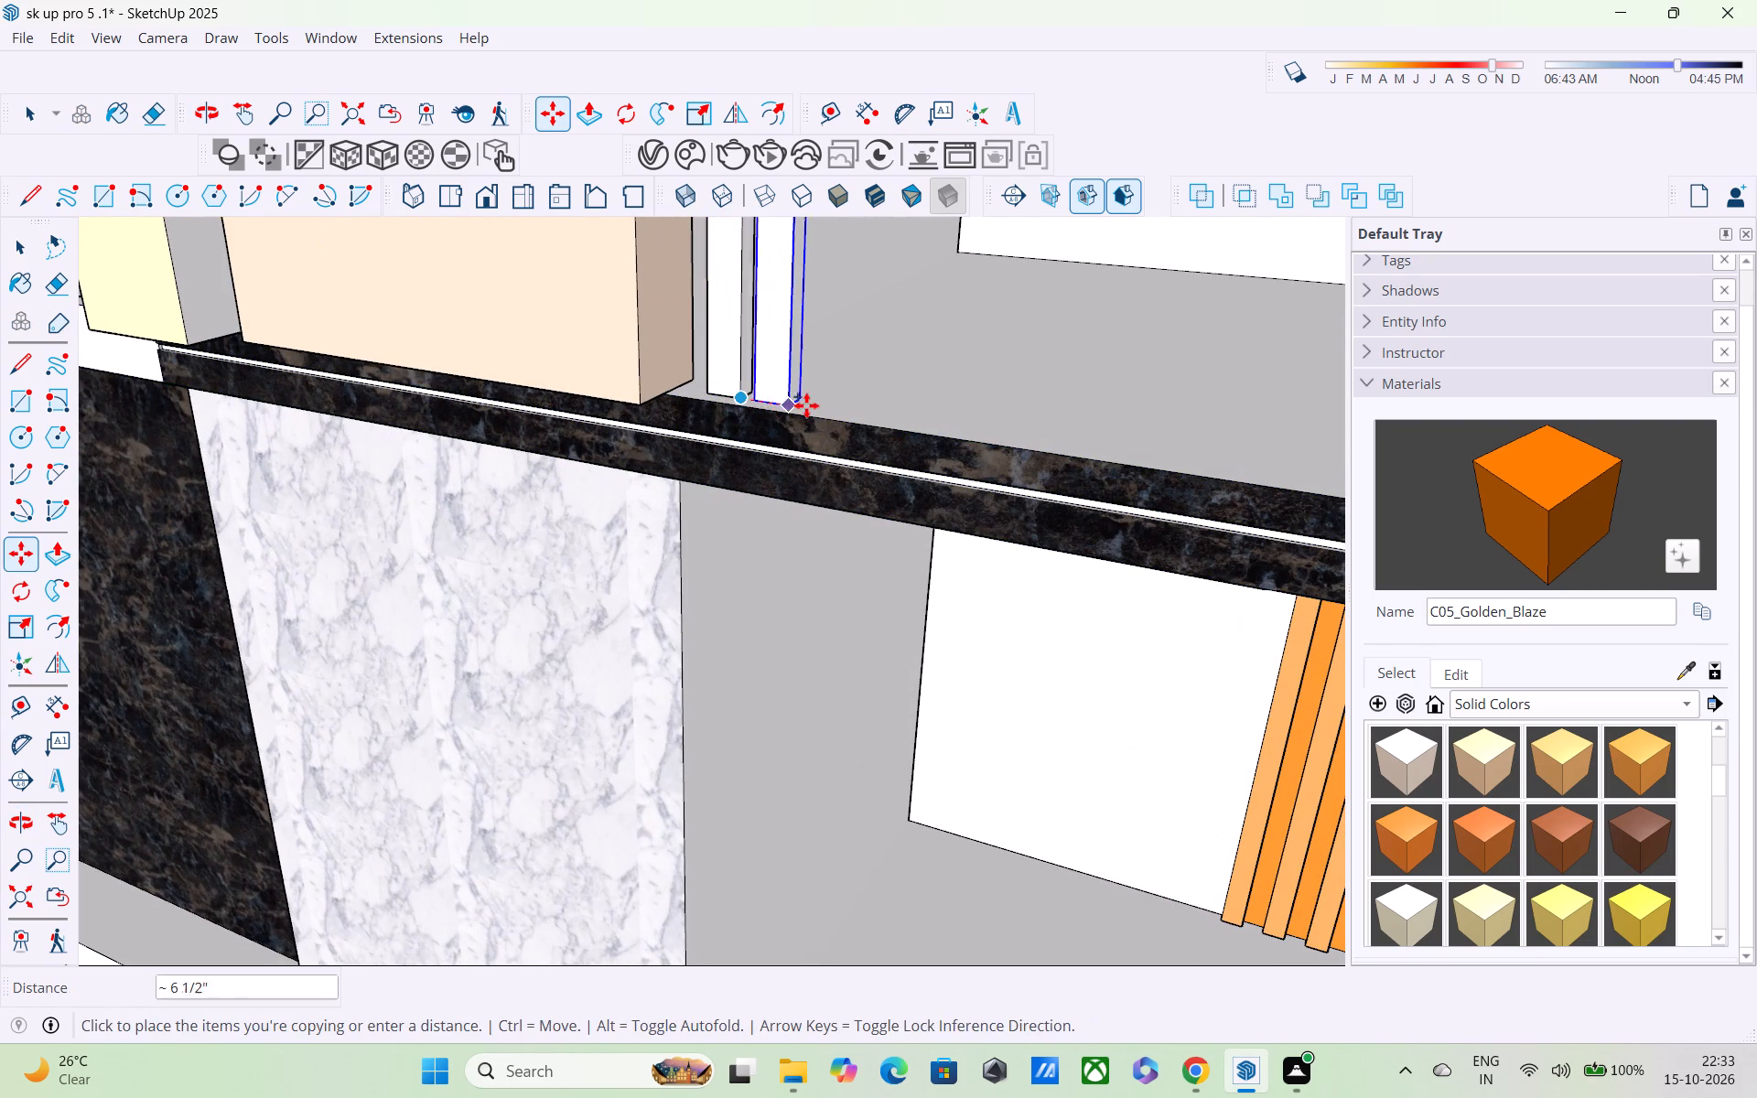
scroll(882, 406, "down", 4)
middle_click_drag(887, 406, 431, 386, "shift")
scroll(429, 378, "up", 1)
scroll(429, 378, "down", 4)
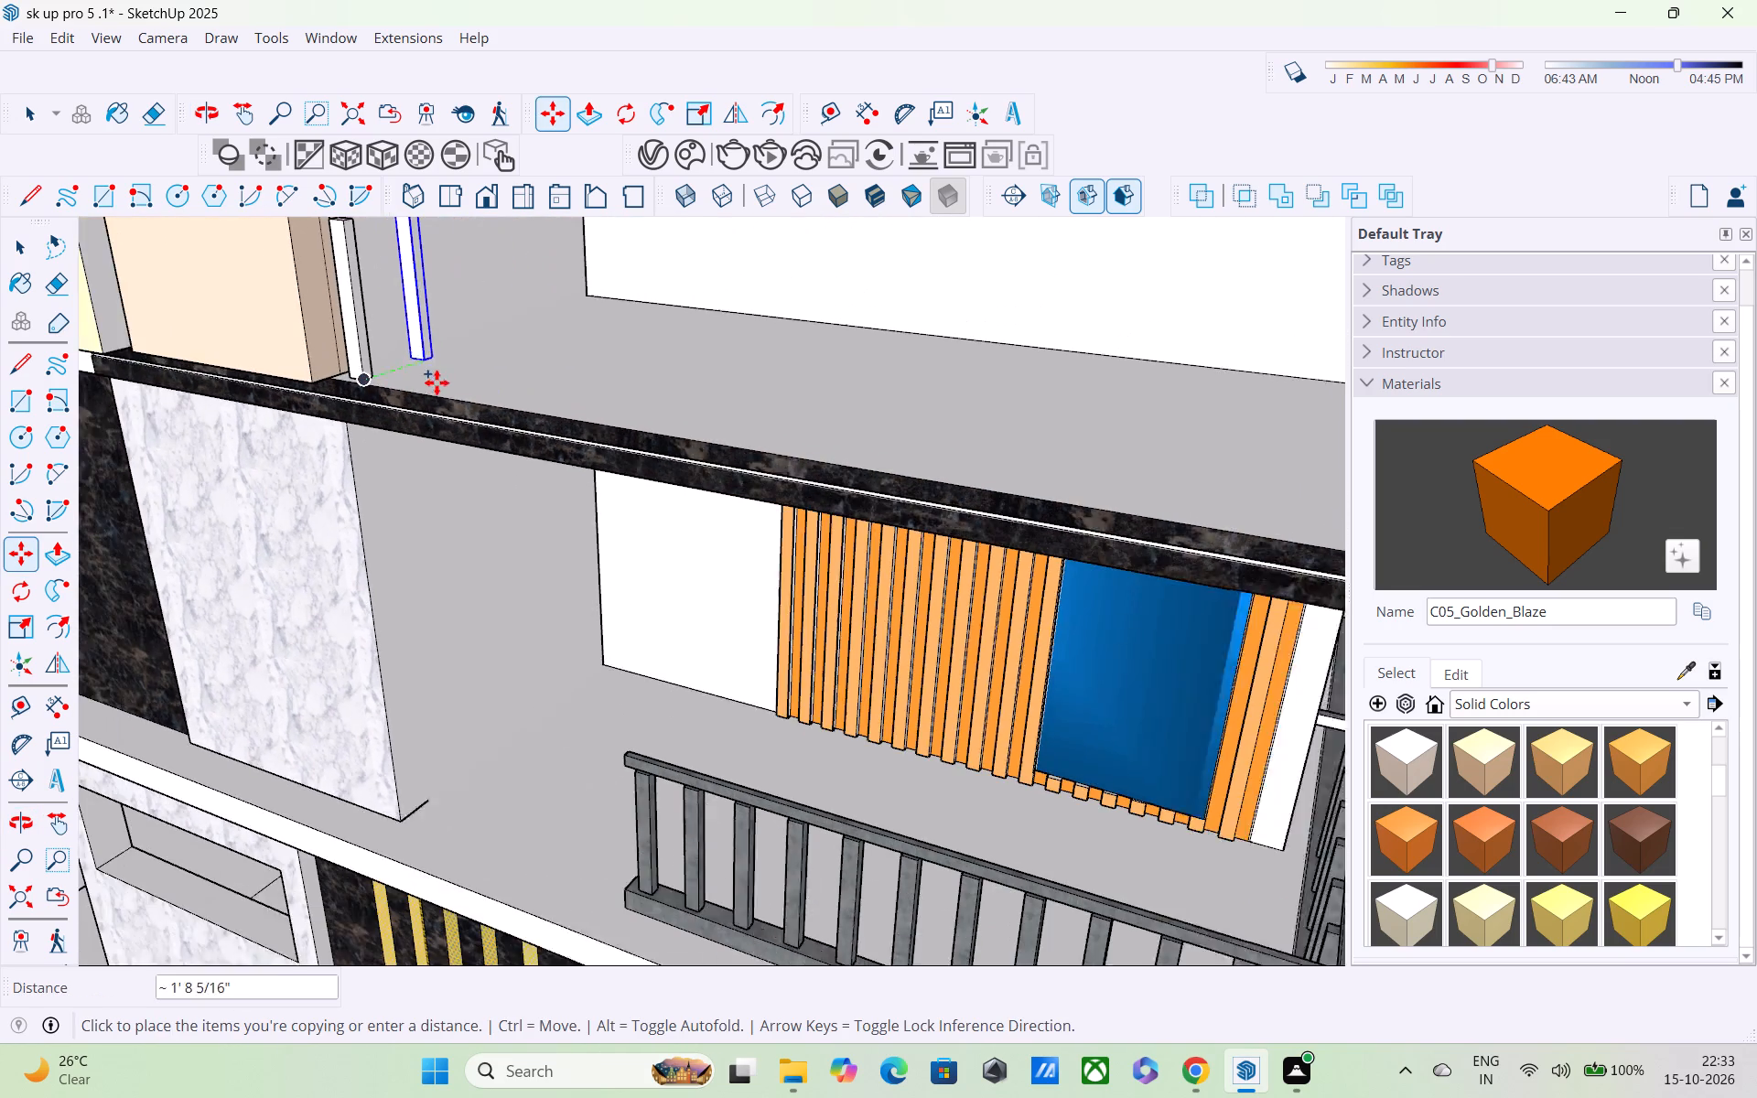
scroll(437, 382, "down", 2)
middle_click_drag(844, 453, 481, 435, "shift")
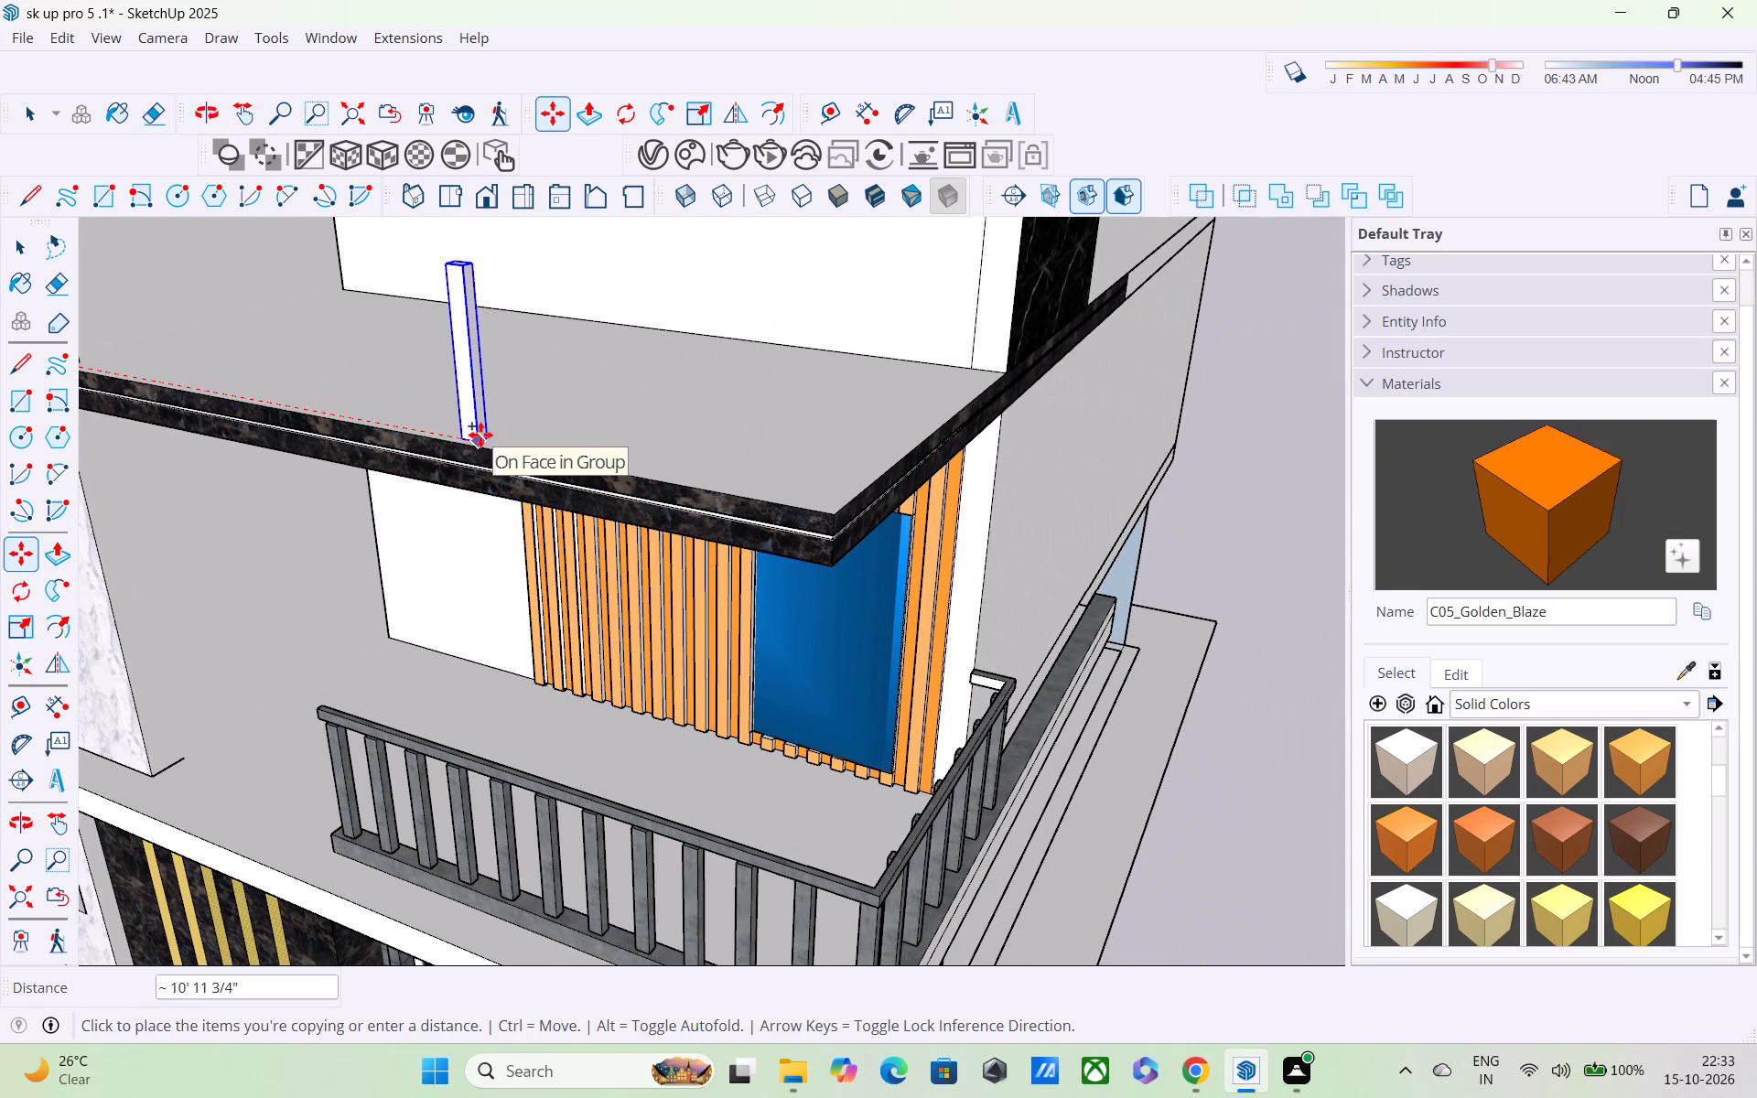
scroll(480, 435, "down", 2)
middle_click_drag(477, 432, 334, 421, "shift")
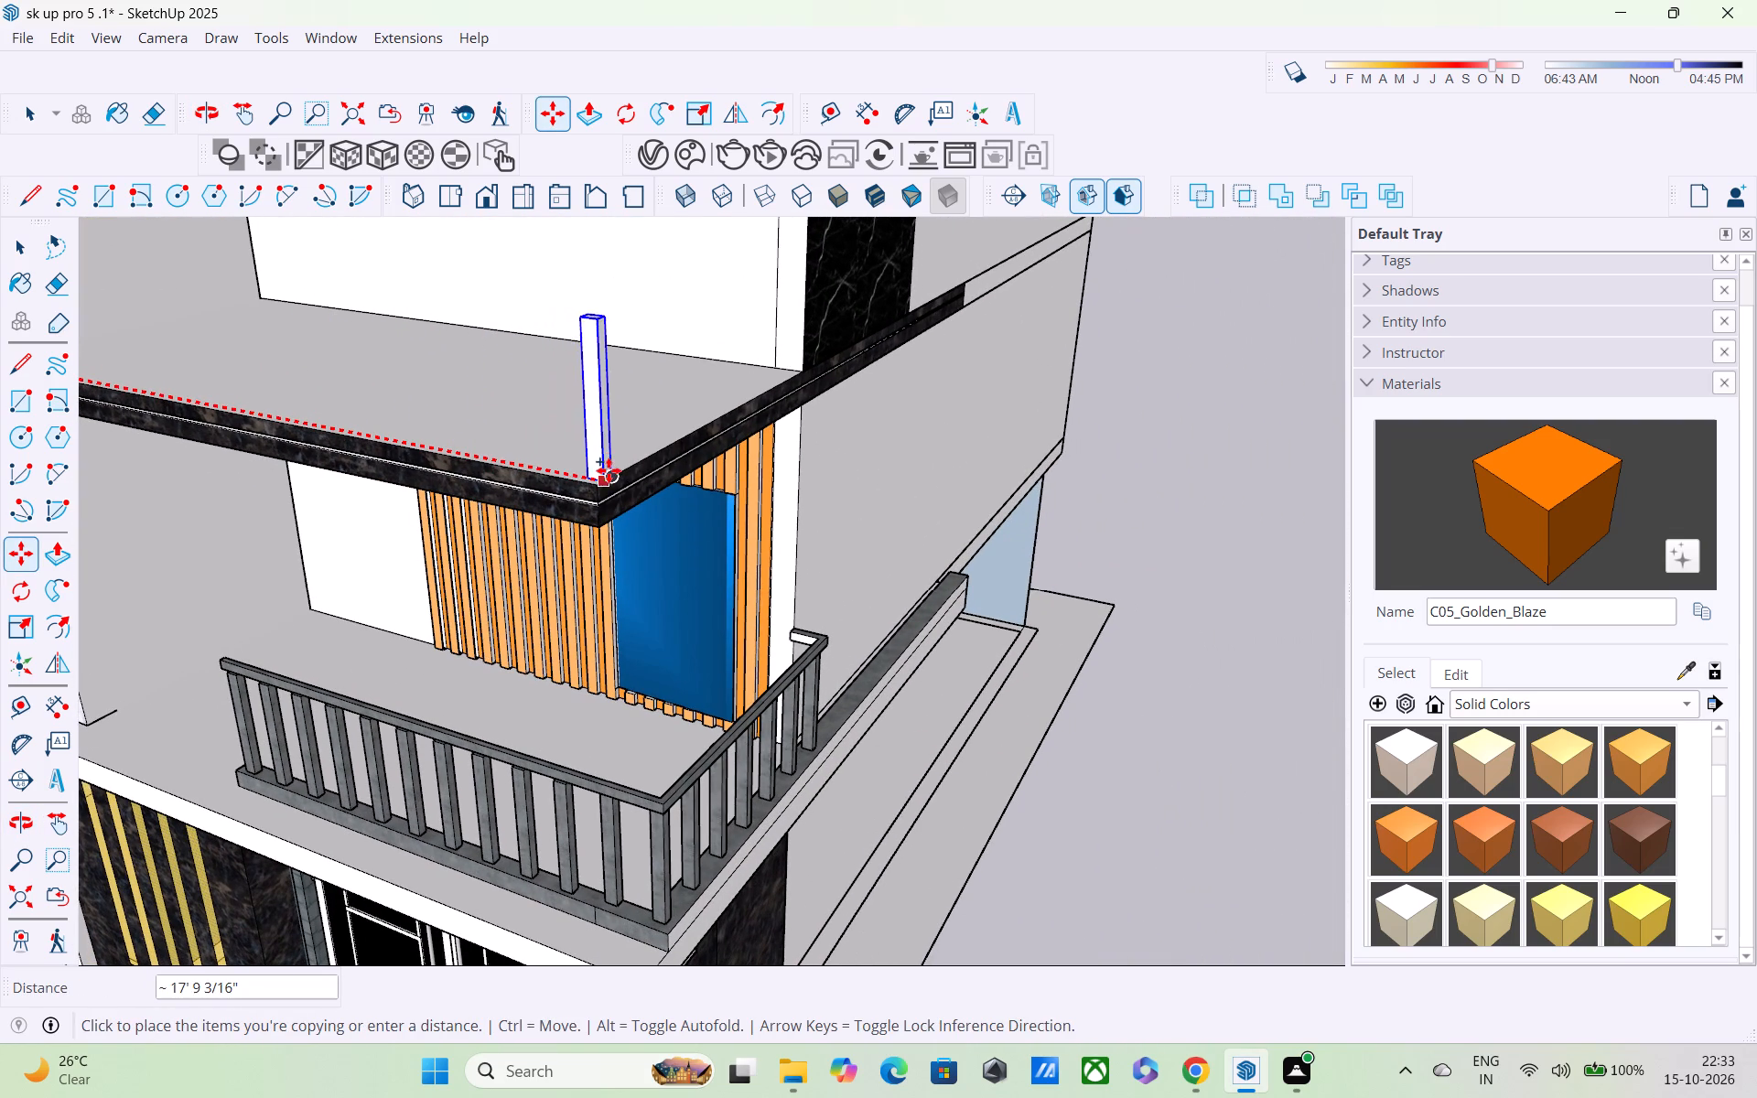
left_click(608, 467, "shift")
Copy the corner post about 8' 2" along the balcony's side edge to the house wall.
middle_click_drag(612, 489, 304, 589, "shift")
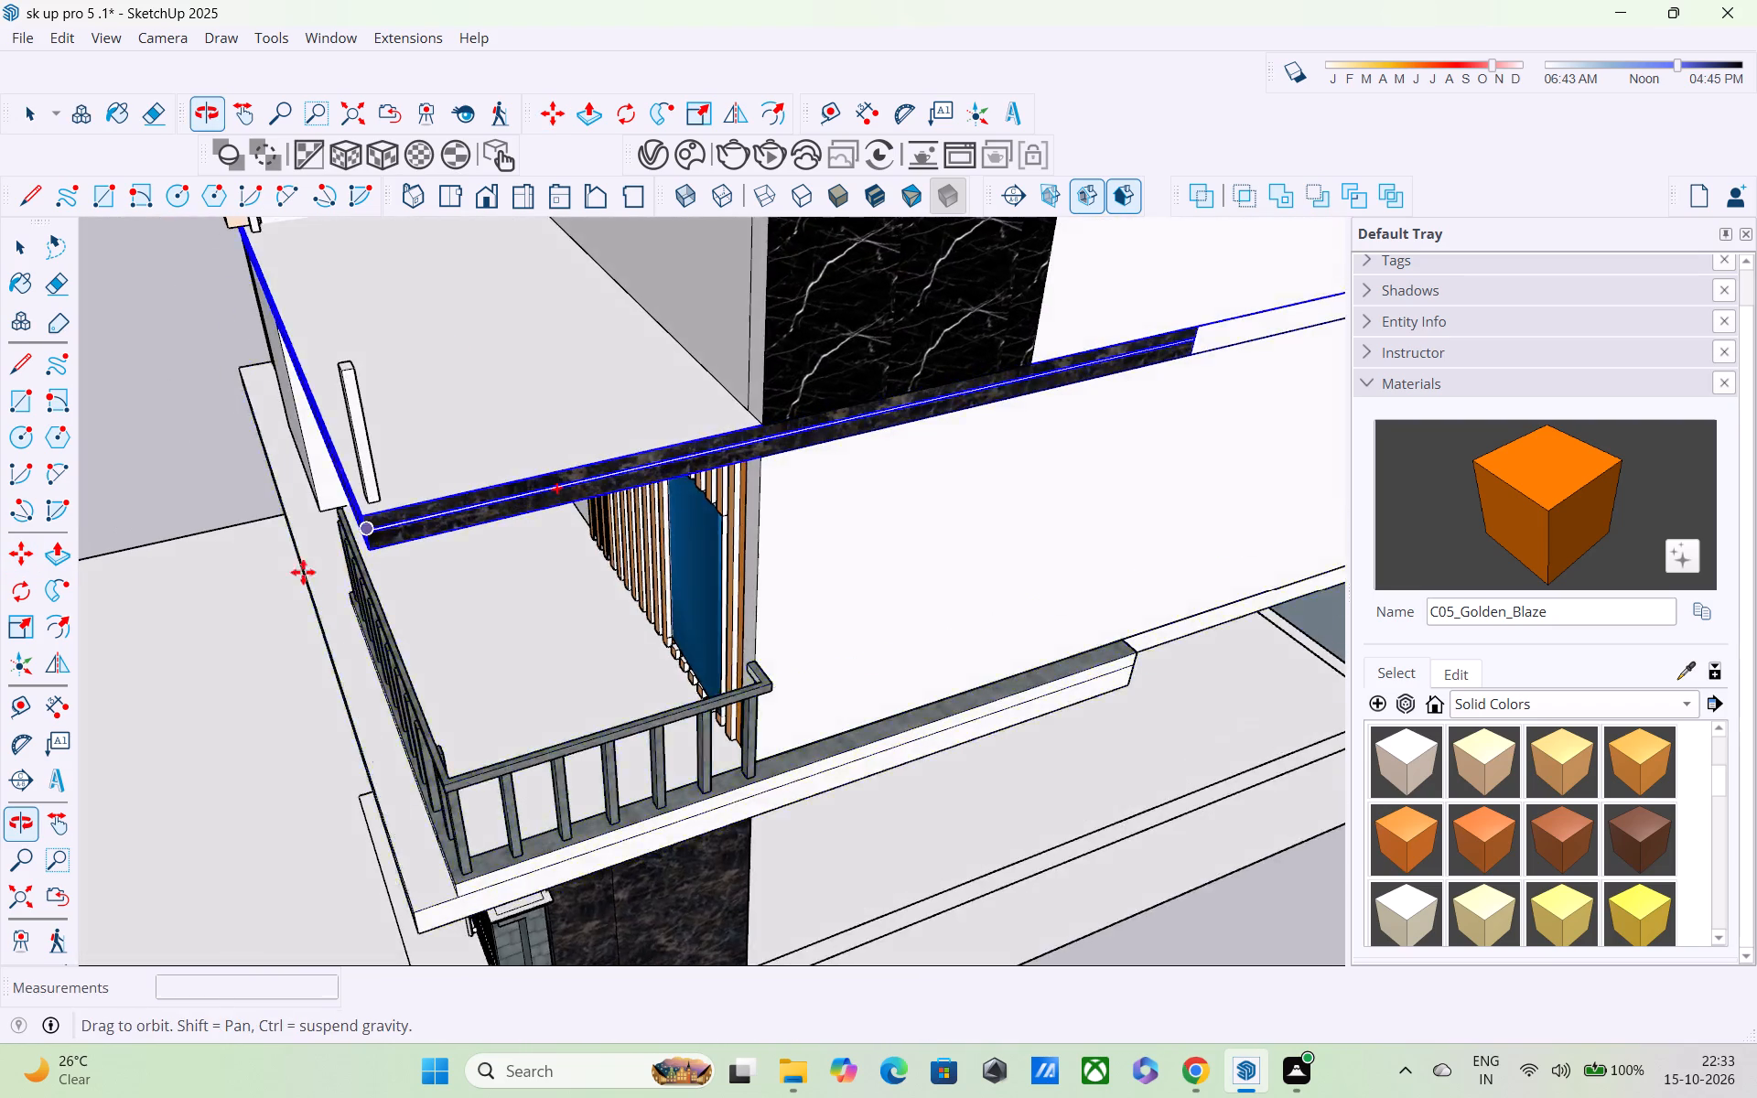
scroll(374, 492, "up", 3)
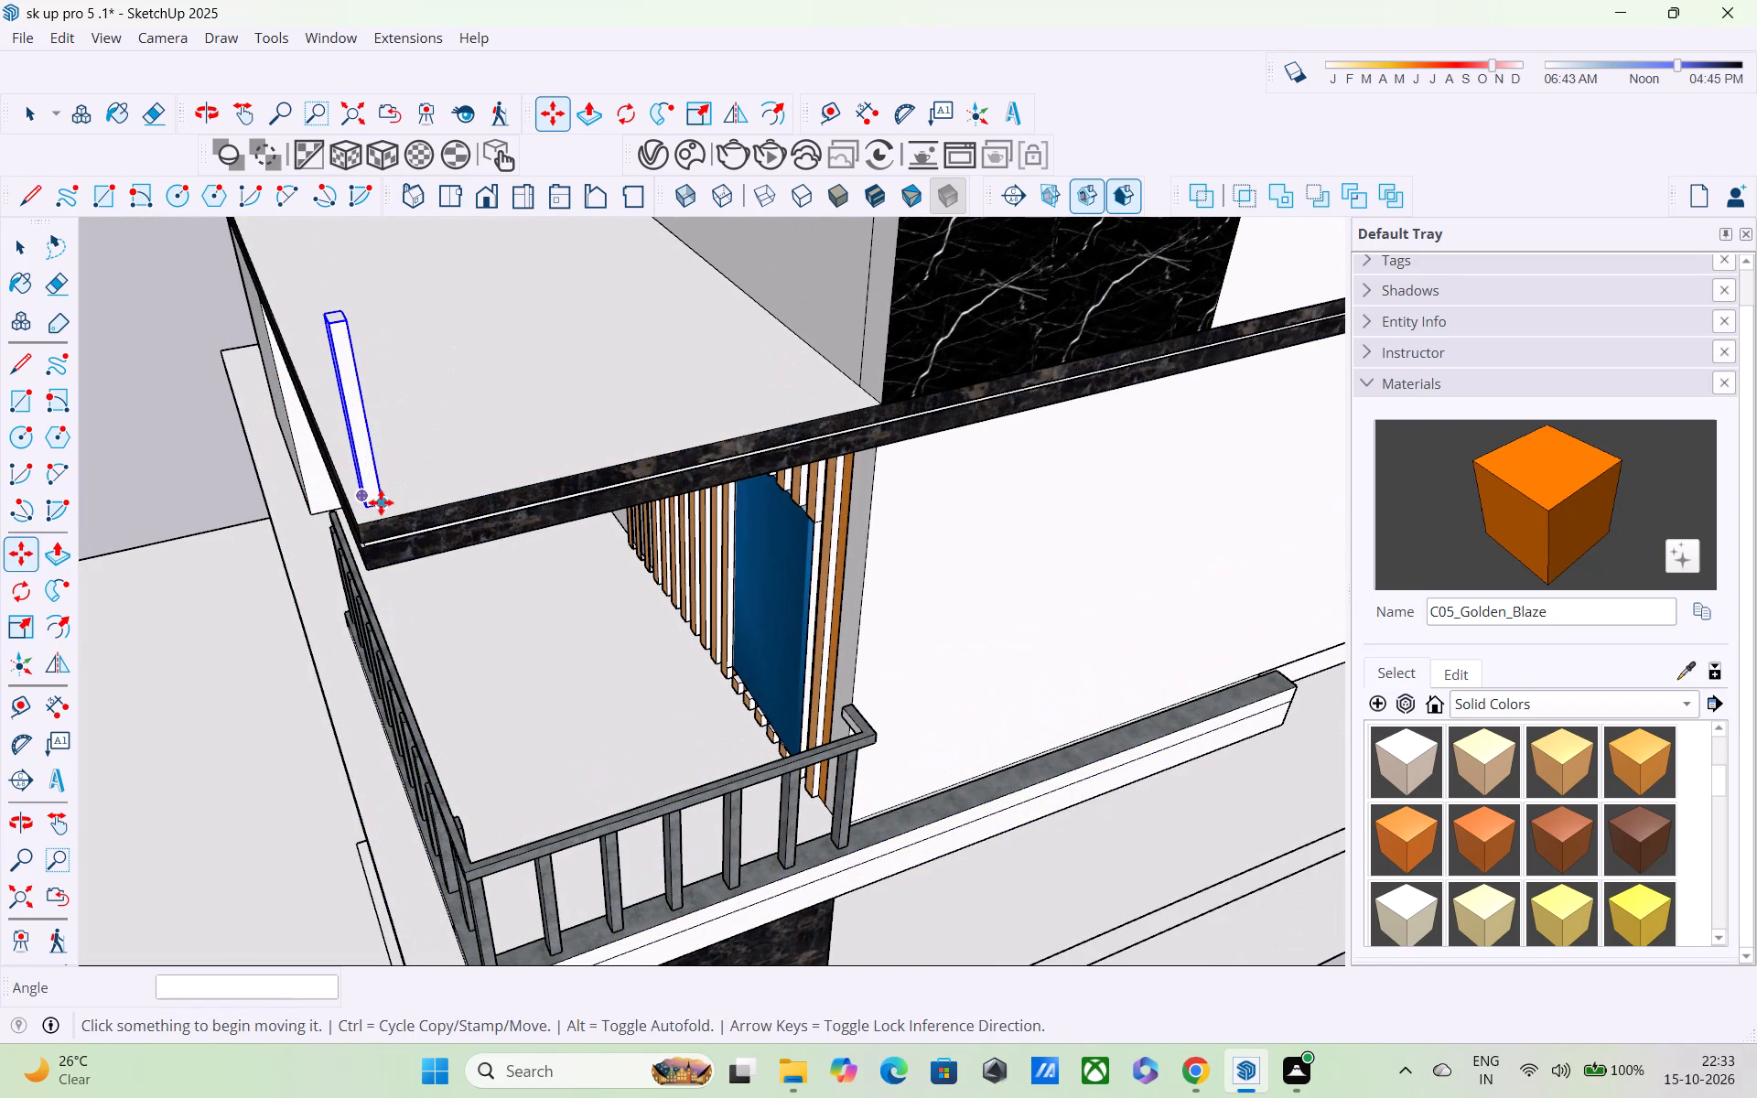
left_click(380, 501)
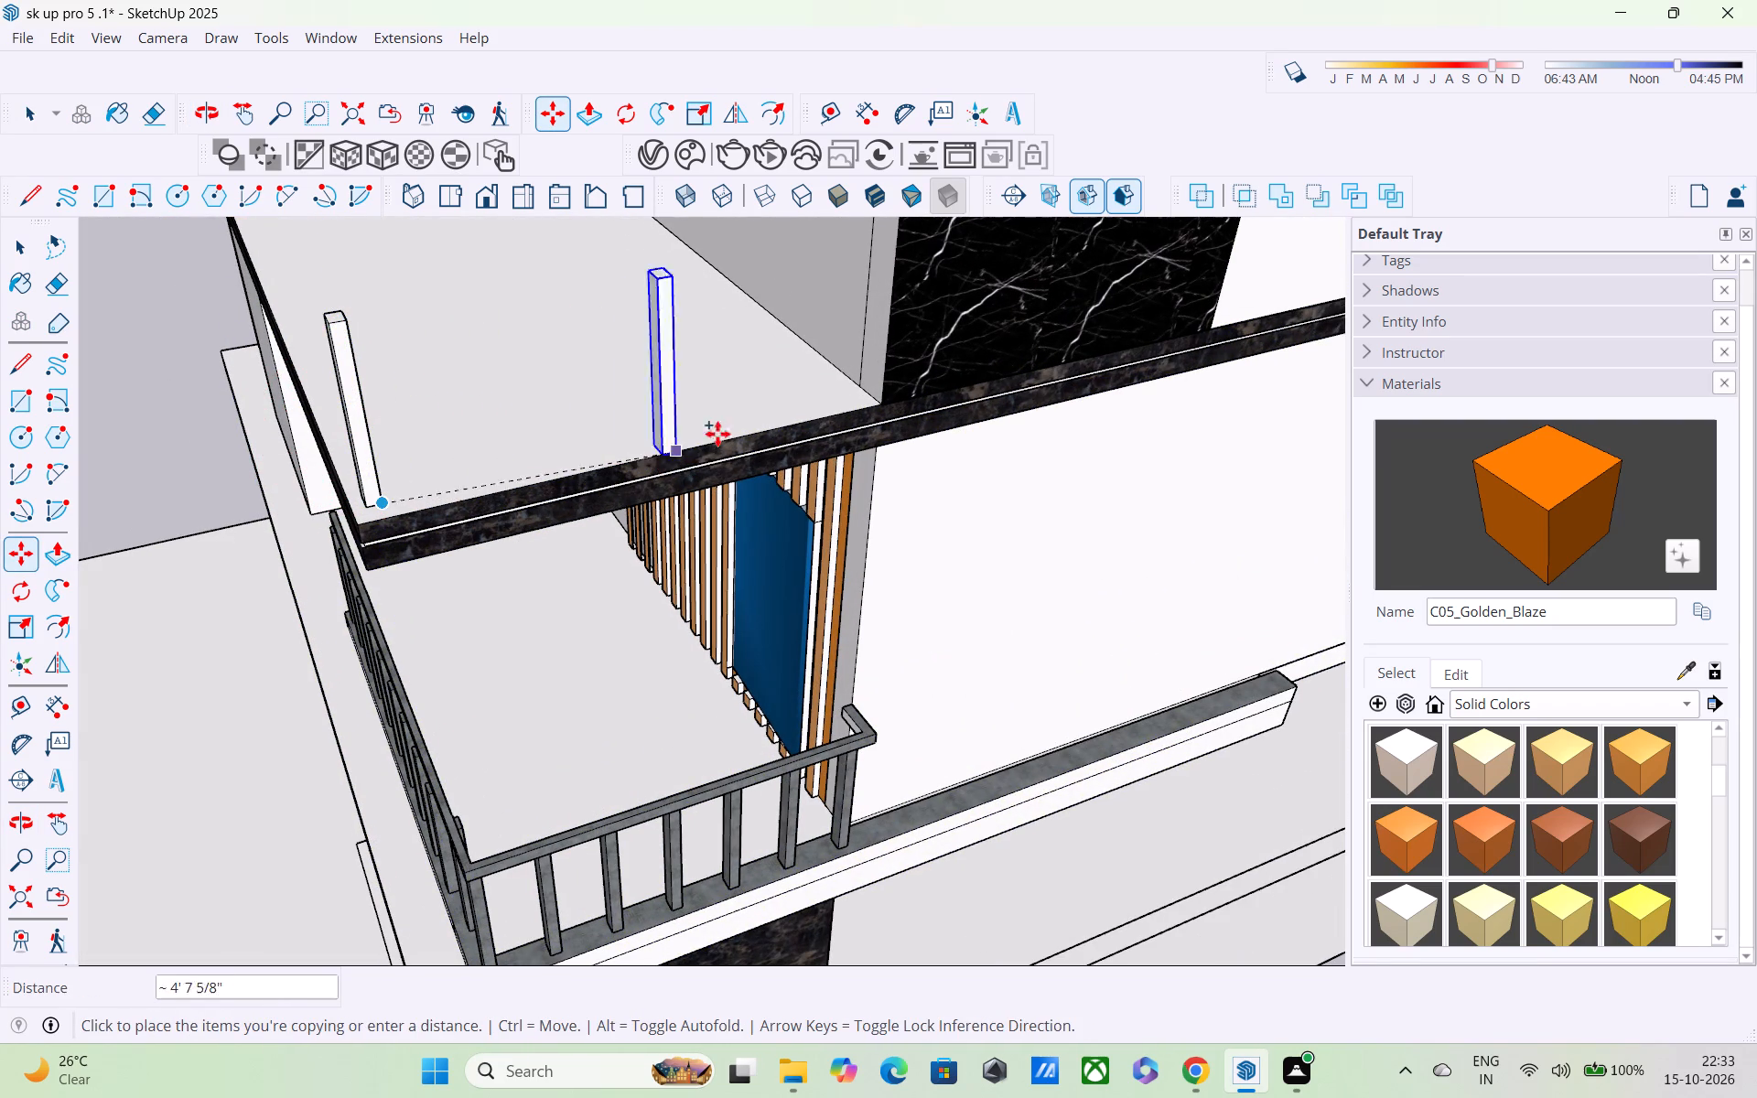
left_click(846, 399)
Draw a vertical rectangle about 17' by 3' between the two front posts, from the first post's top midpoint to the corner post's base midpoint.
middle_click_drag(850, 419, 1269, 344)
scroll(1063, 364, "down", 5)
middle_click_drag(795, 413, 923, 575)
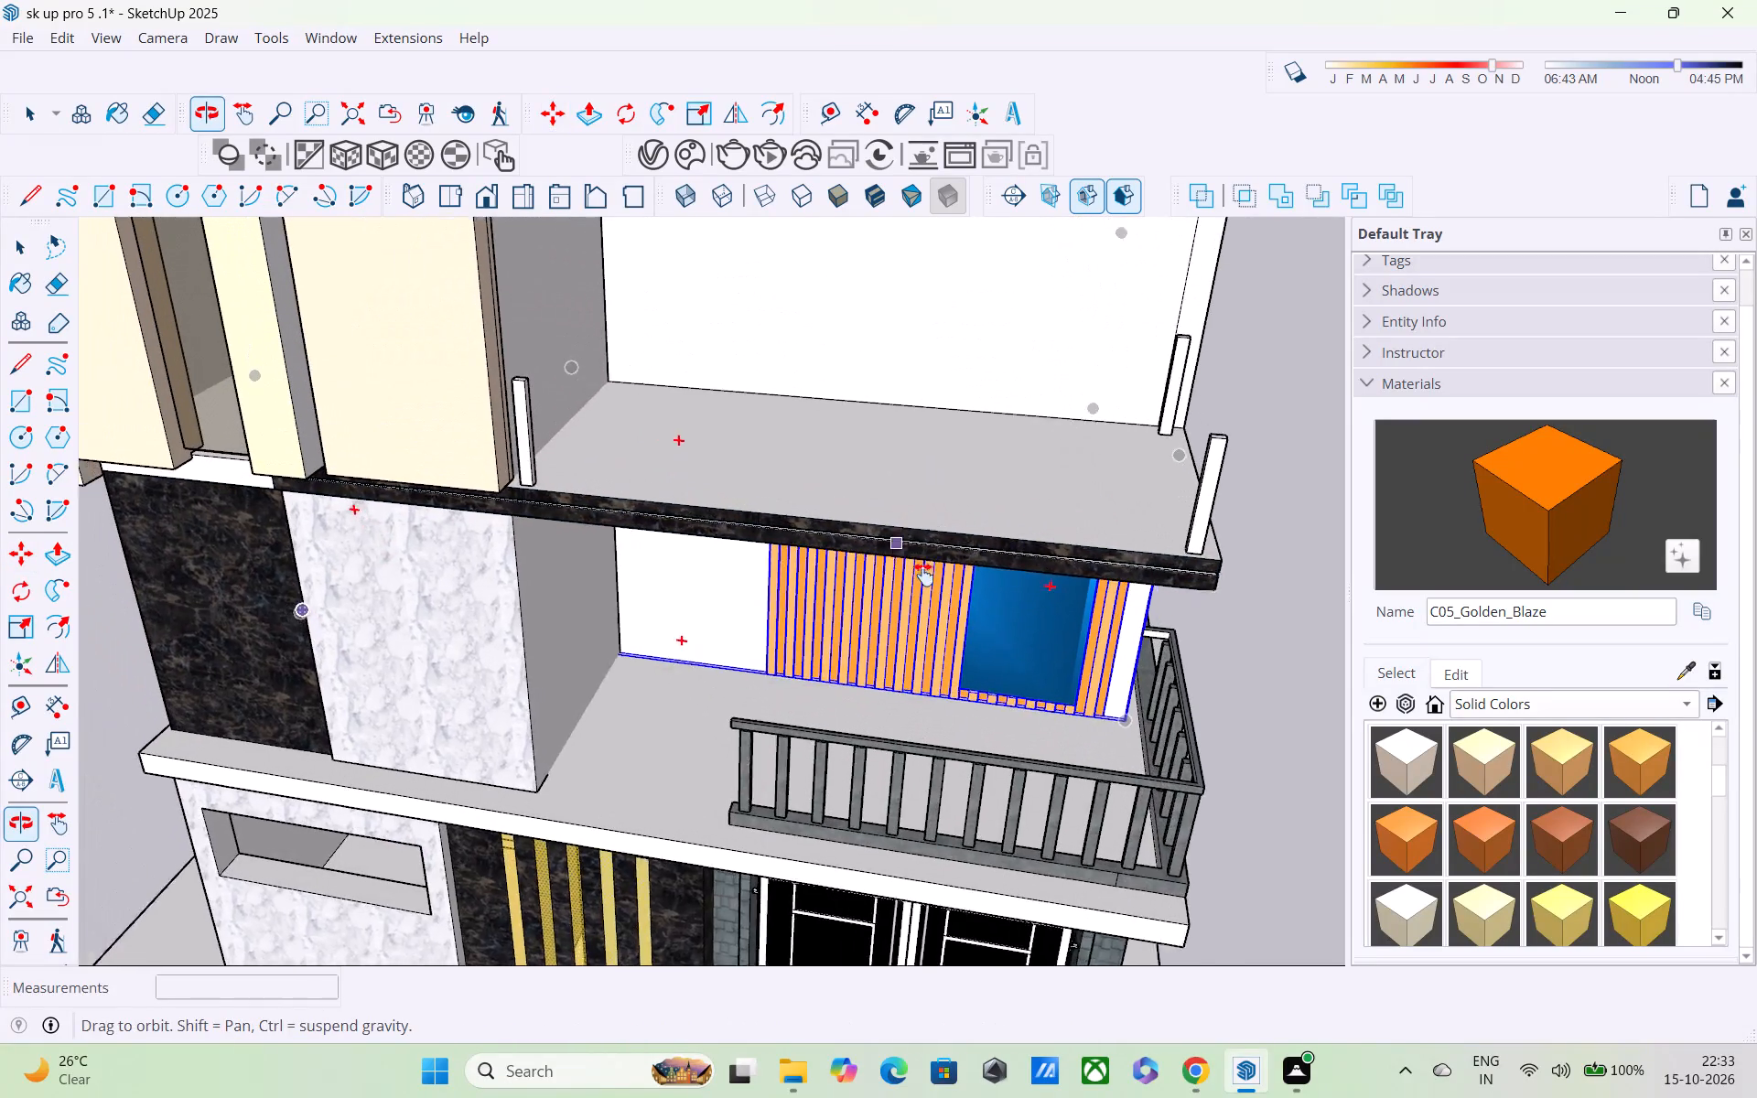
middle_click_drag(923, 575, 931, 589)
scroll(696, 471, "up", 4)
key("r")
scroll(445, 436, "up", 2)
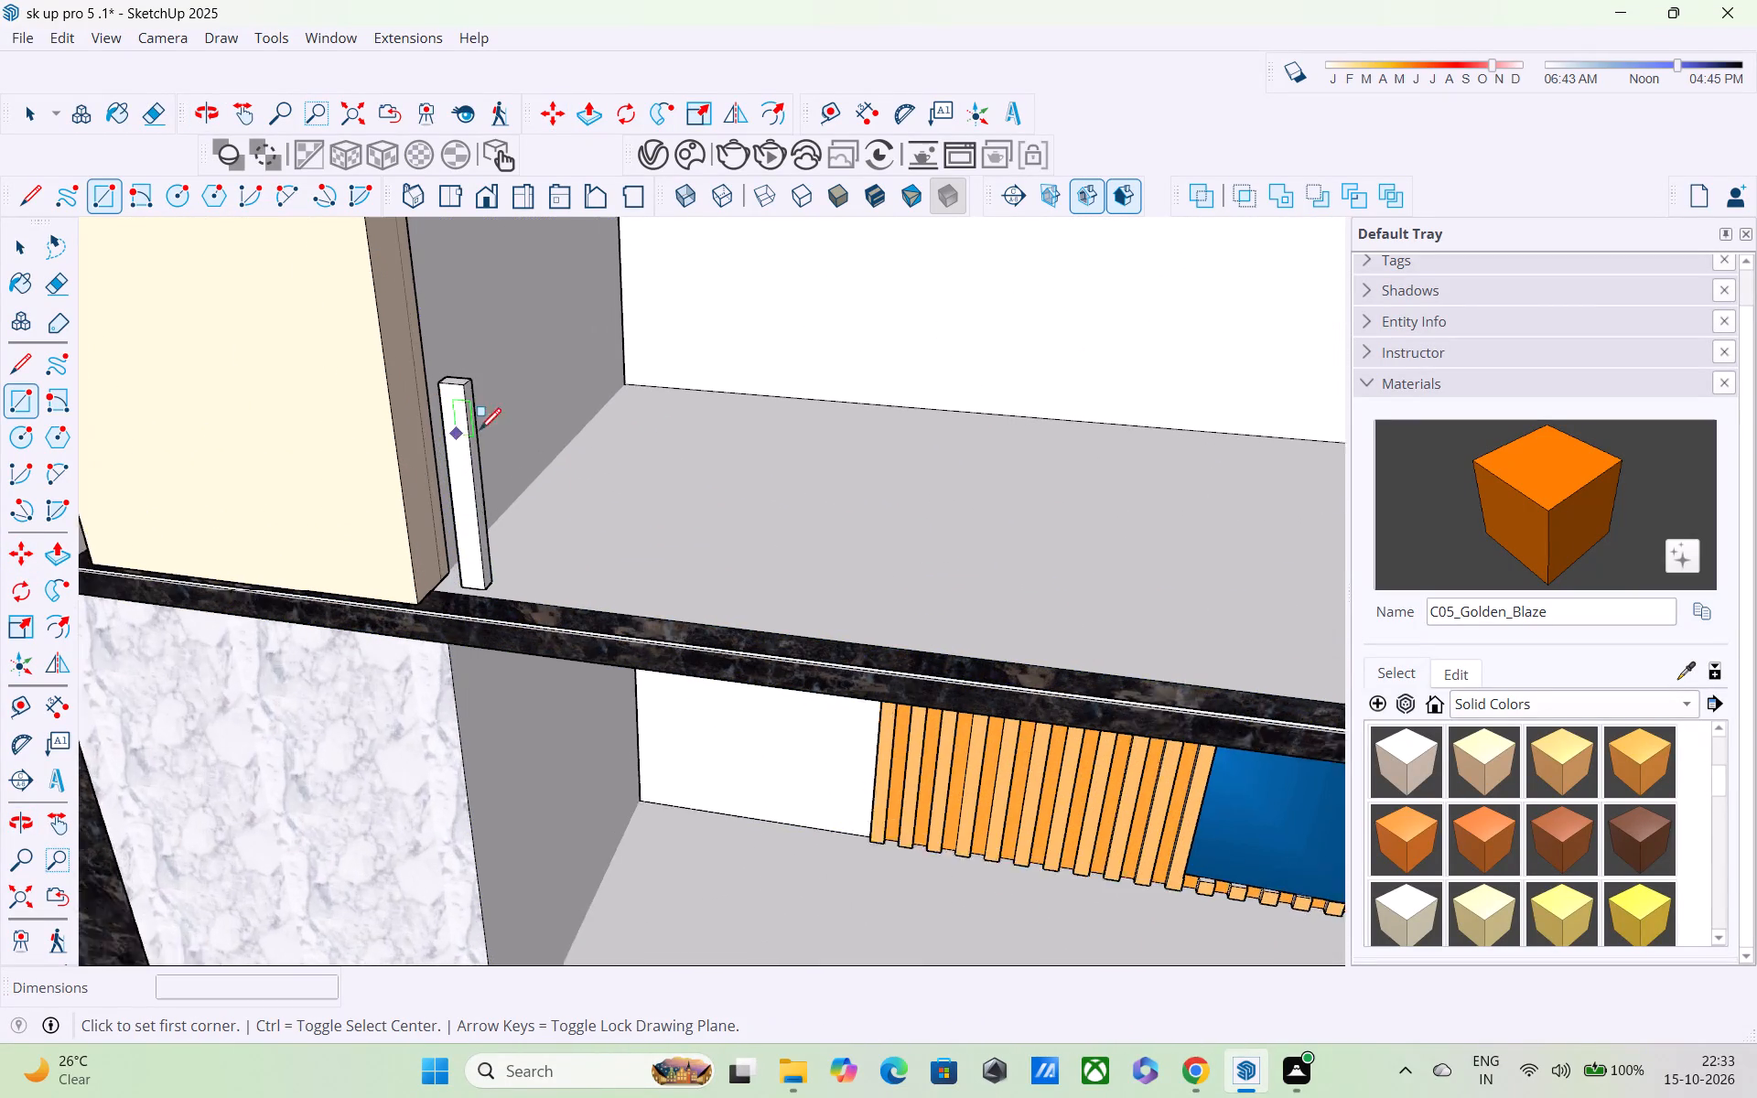
scroll(480, 432, "up", 2)
middle_click_drag(486, 393, 379, 362)
scroll(404, 377, "up", 1)
scroll(483, 353, "up", 4)
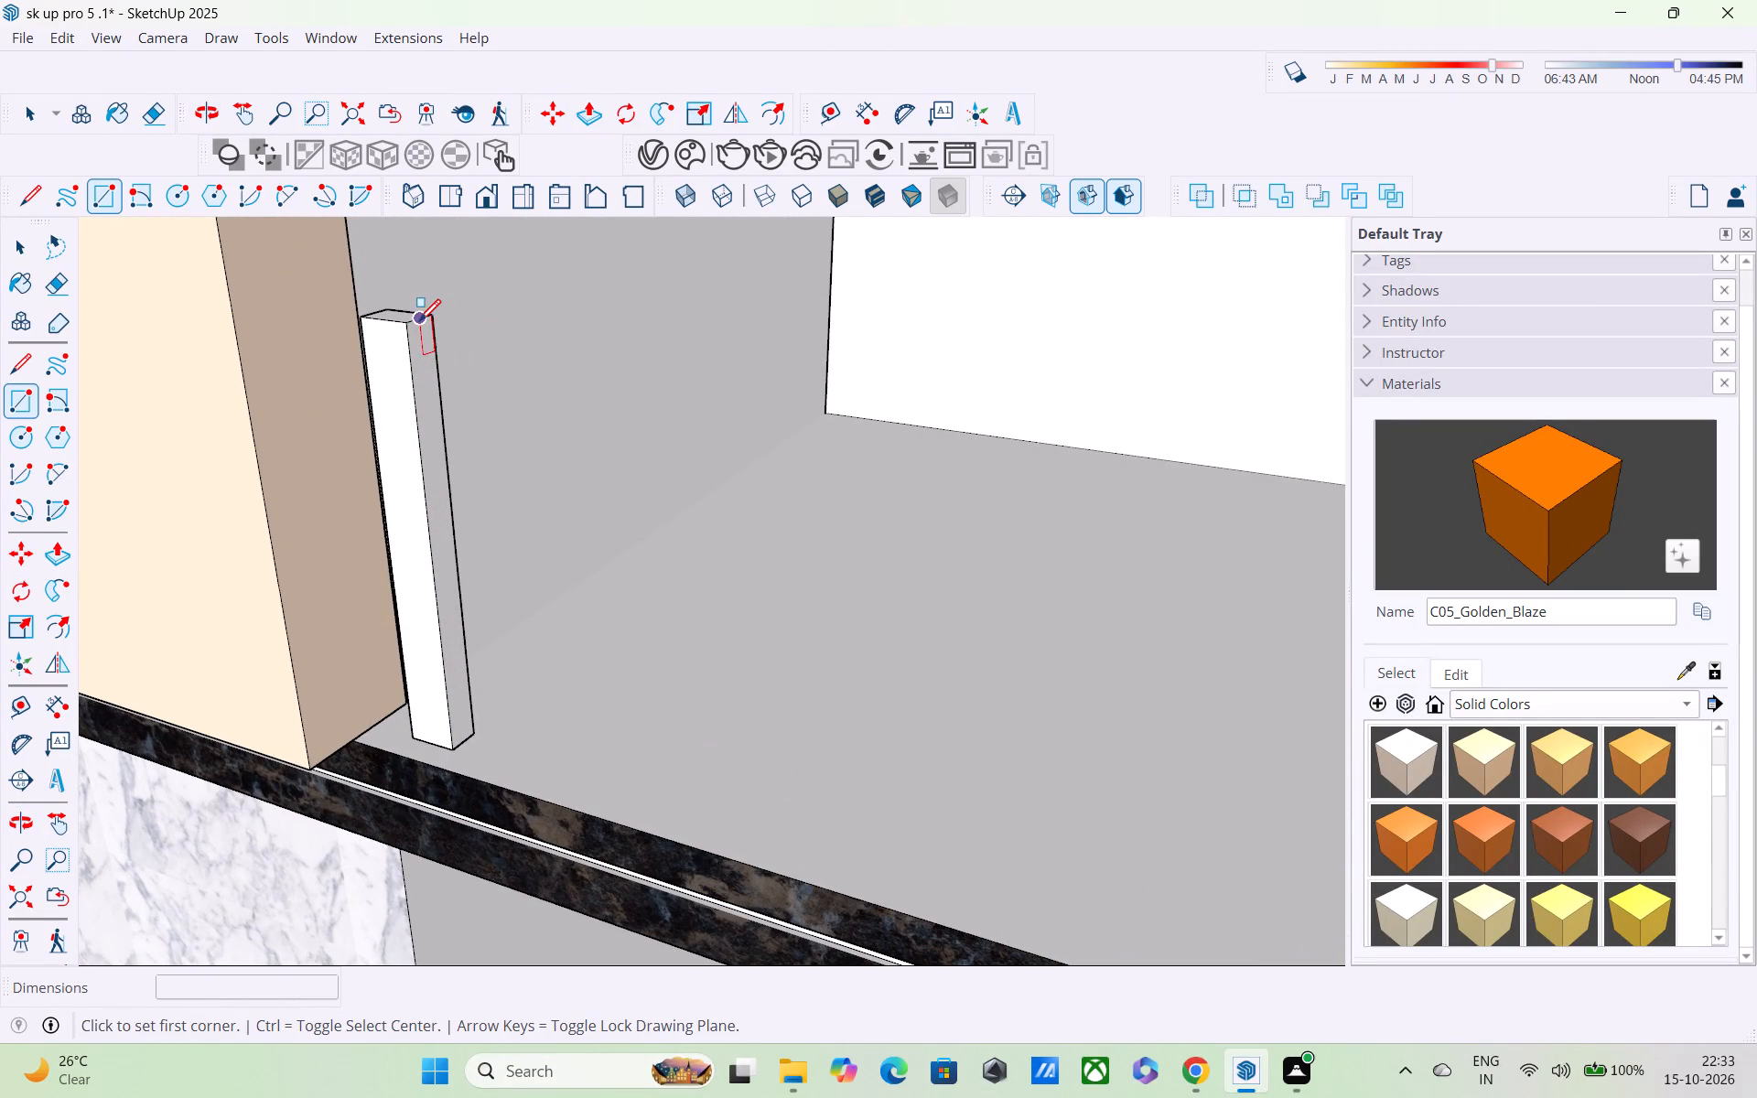
left_click(419, 323)
scroll(575, 497, "down", 1)
scroll(753, 546, "down", 3)
middle_click_drag(766, 549, 477, 326, "shift")
scroll(472, 324, "up", 1, "shift")
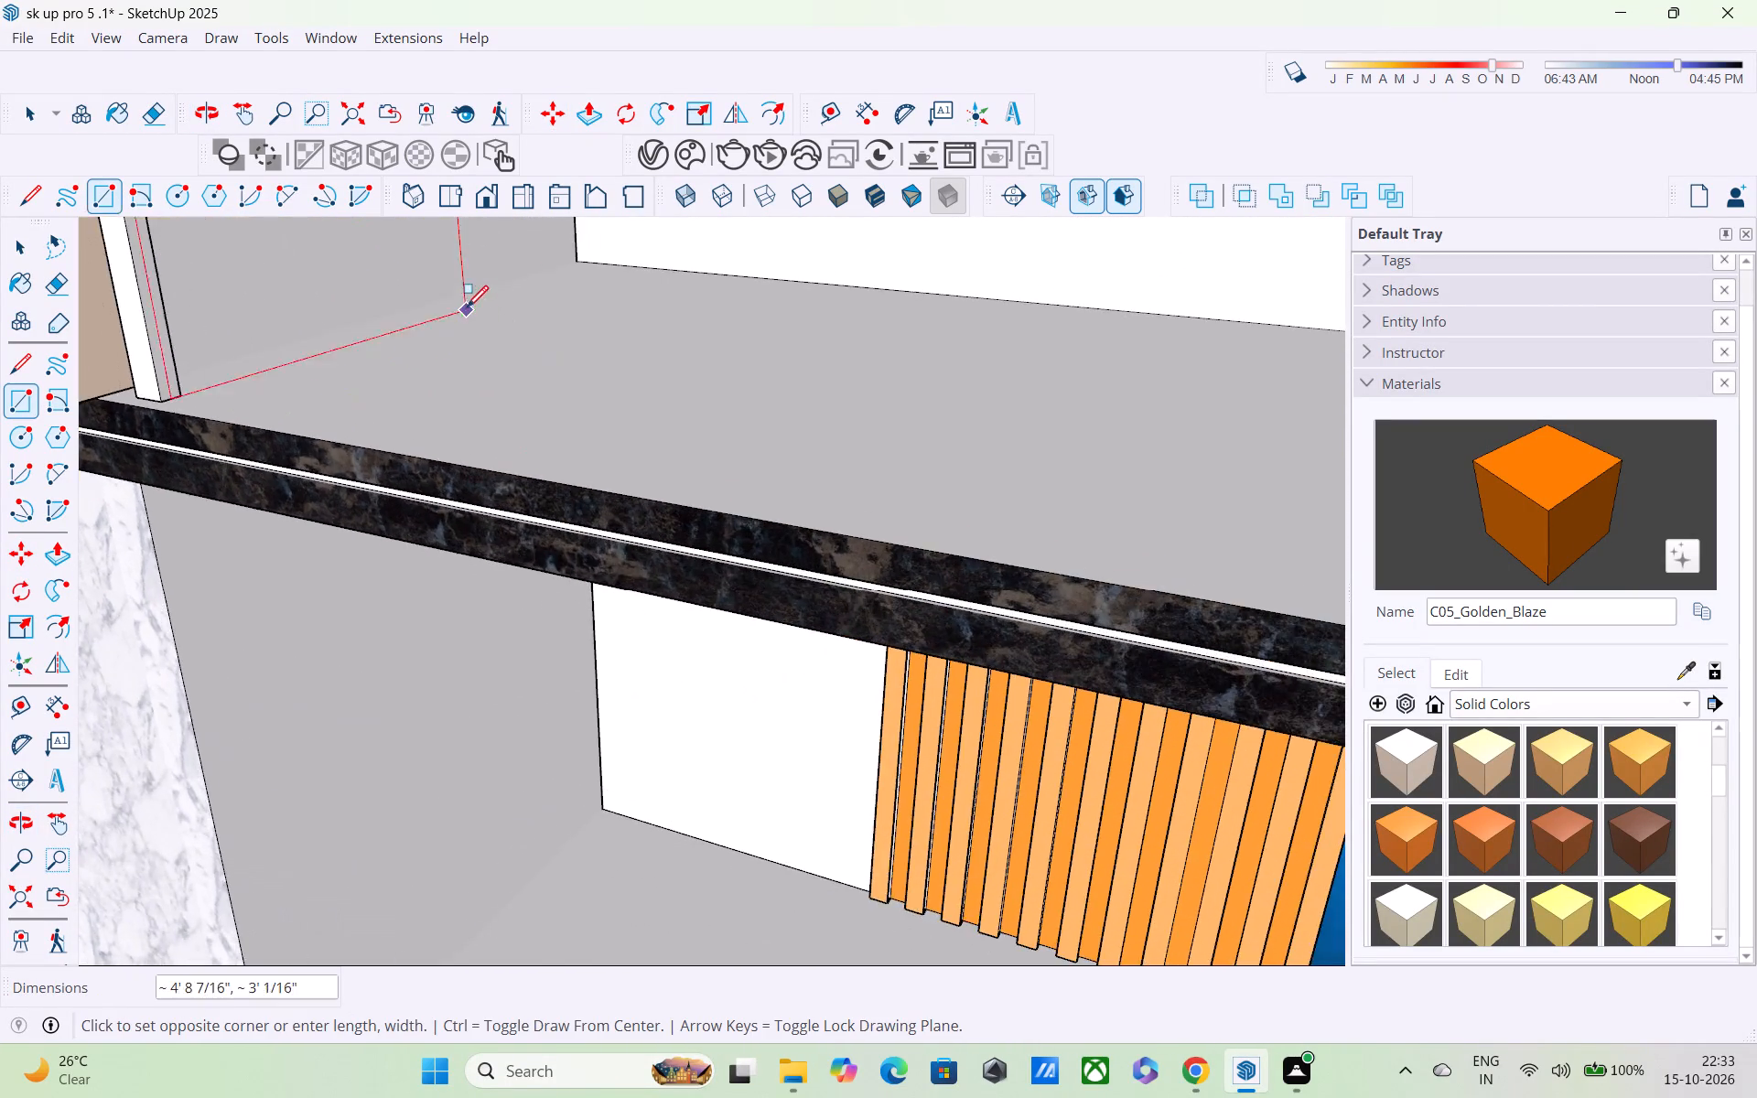
scroll(467, 309, "down", 10)
scroll(977, 382, "up", 7)
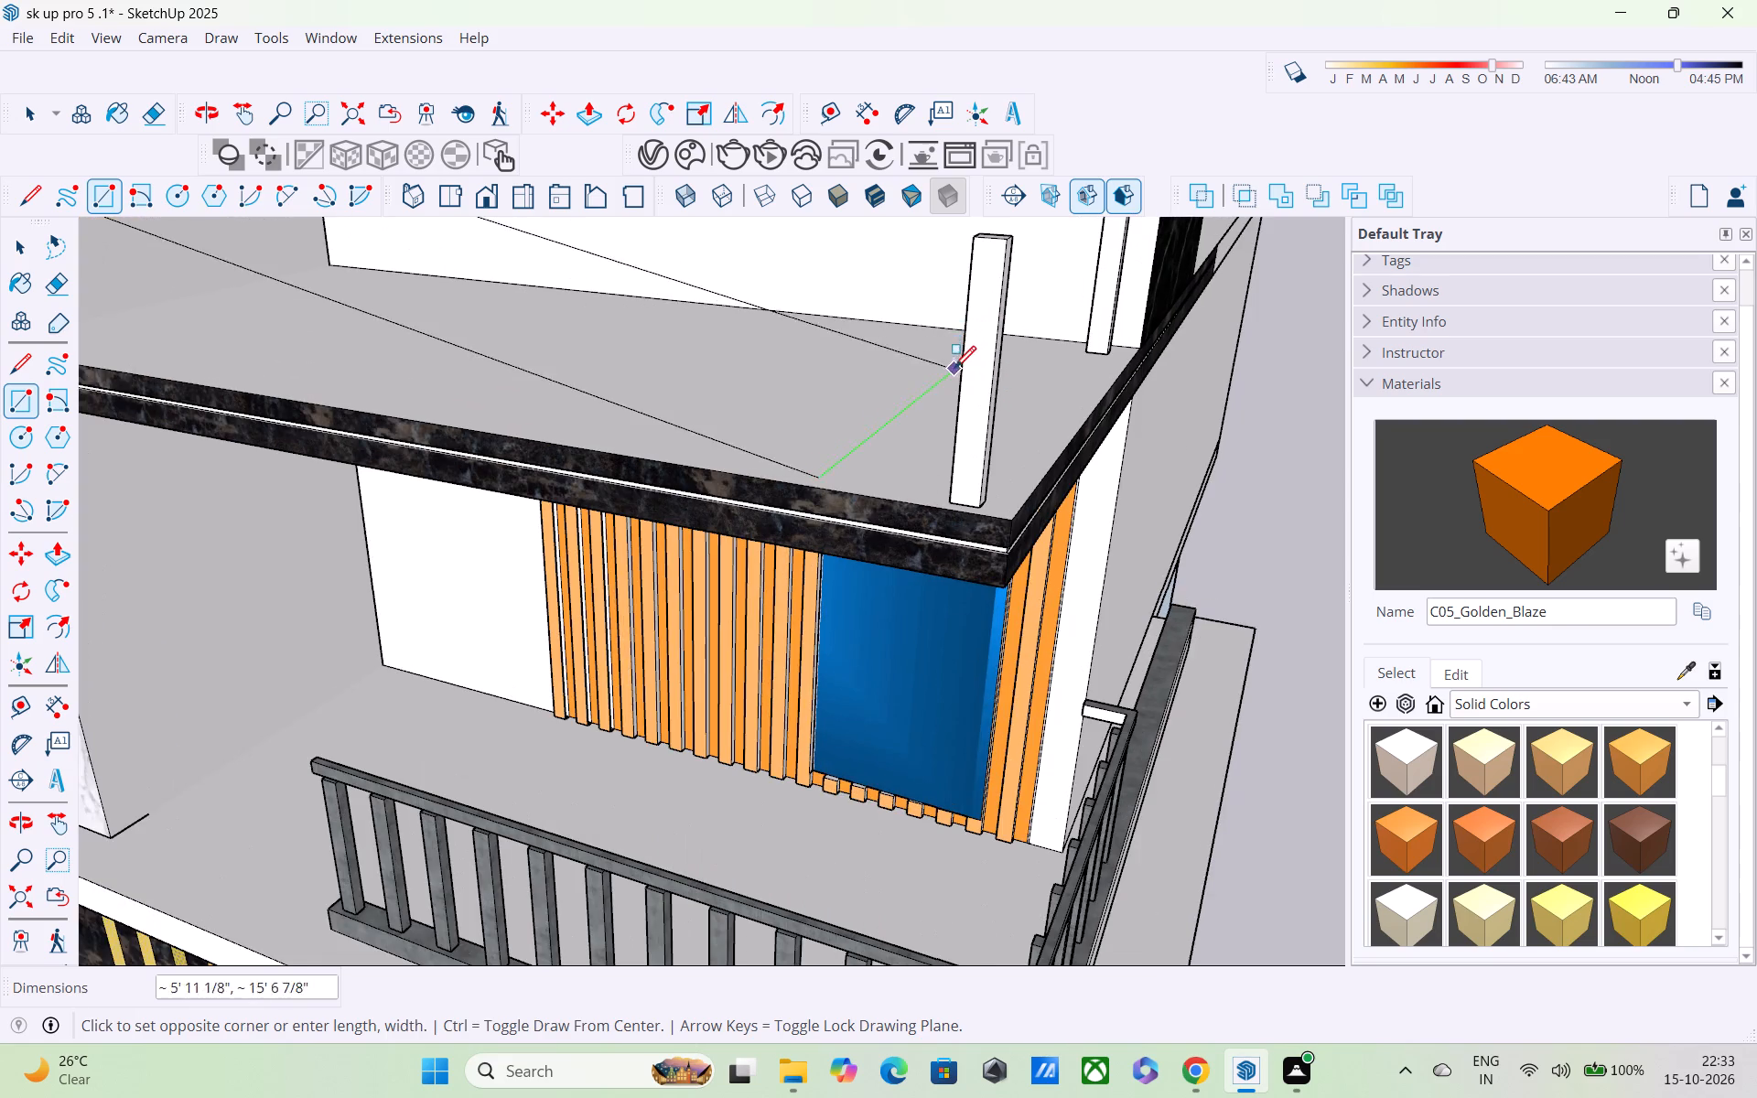
middle_click_drag(995, 380, 1348, 369)
scroll(1213, 382, "up", 5)
scroll(939, 488, "down", 9)
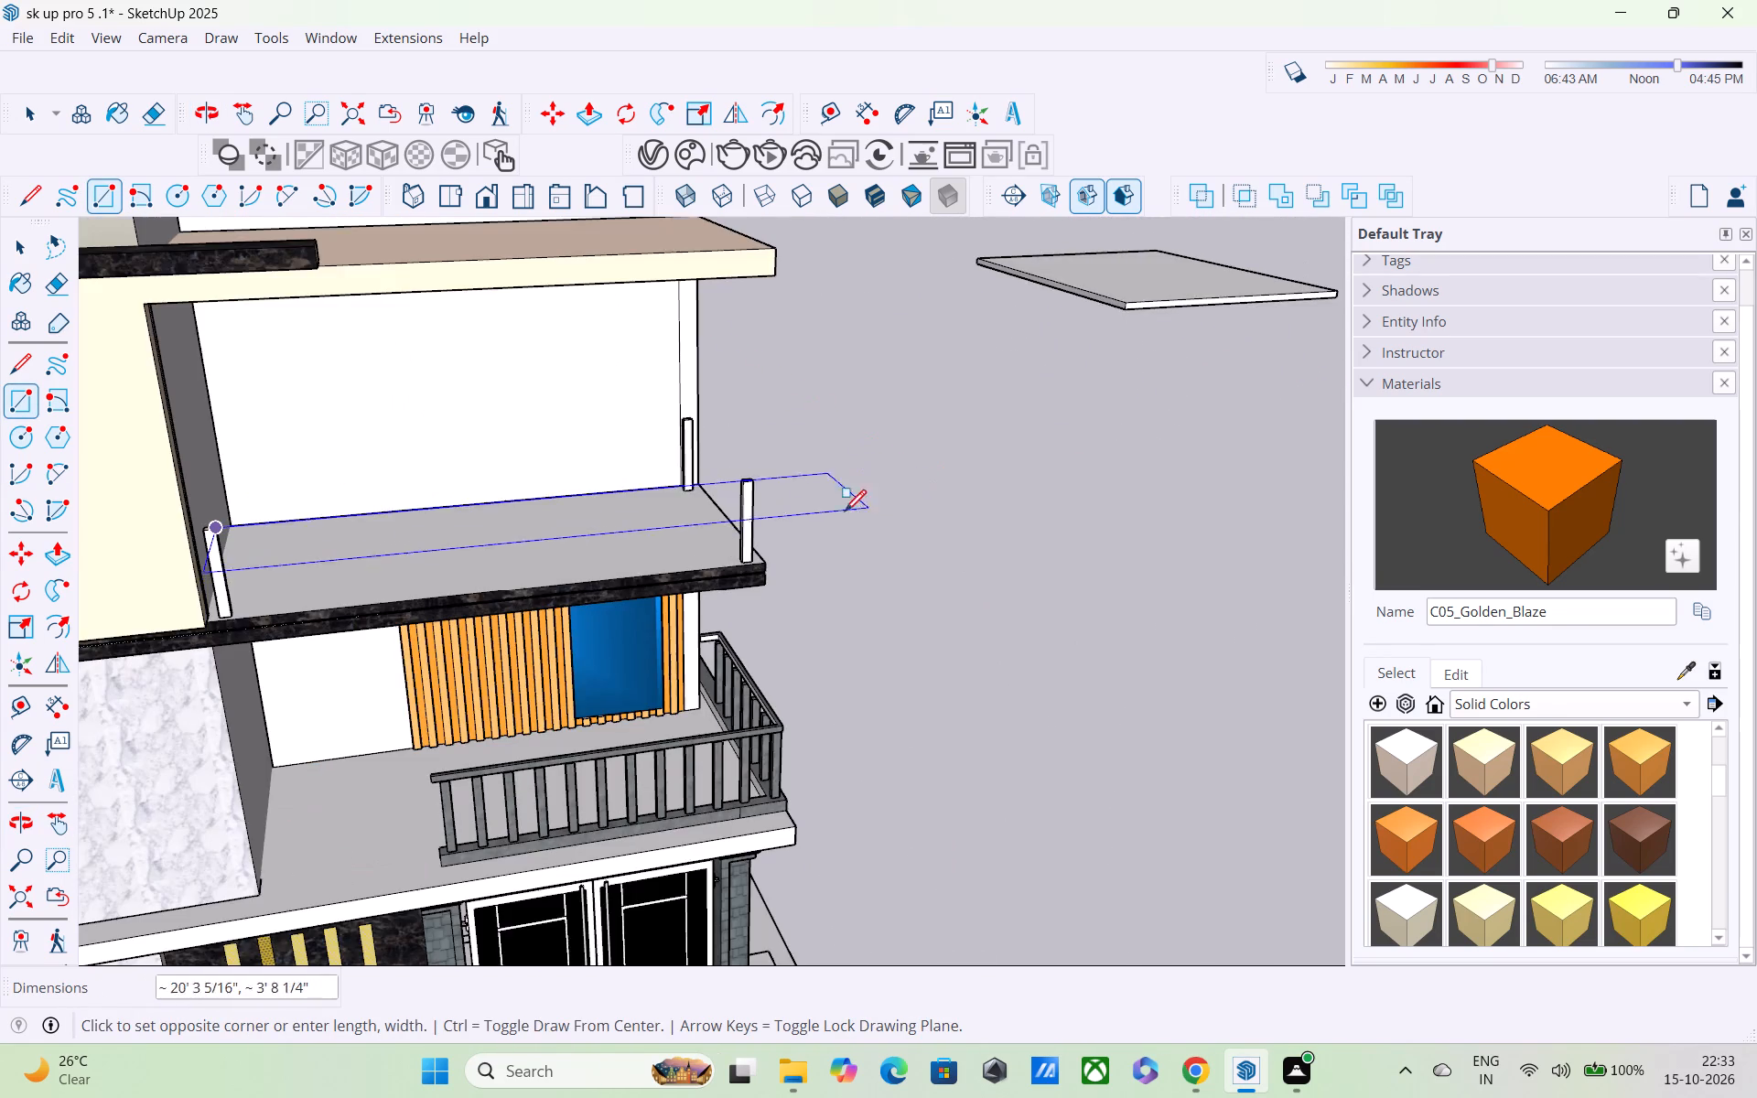
scroll(695, 550, "up", 4)
middle_click_drag(768, 560, 904, 545)
scroll(788, 549, "up", 6)
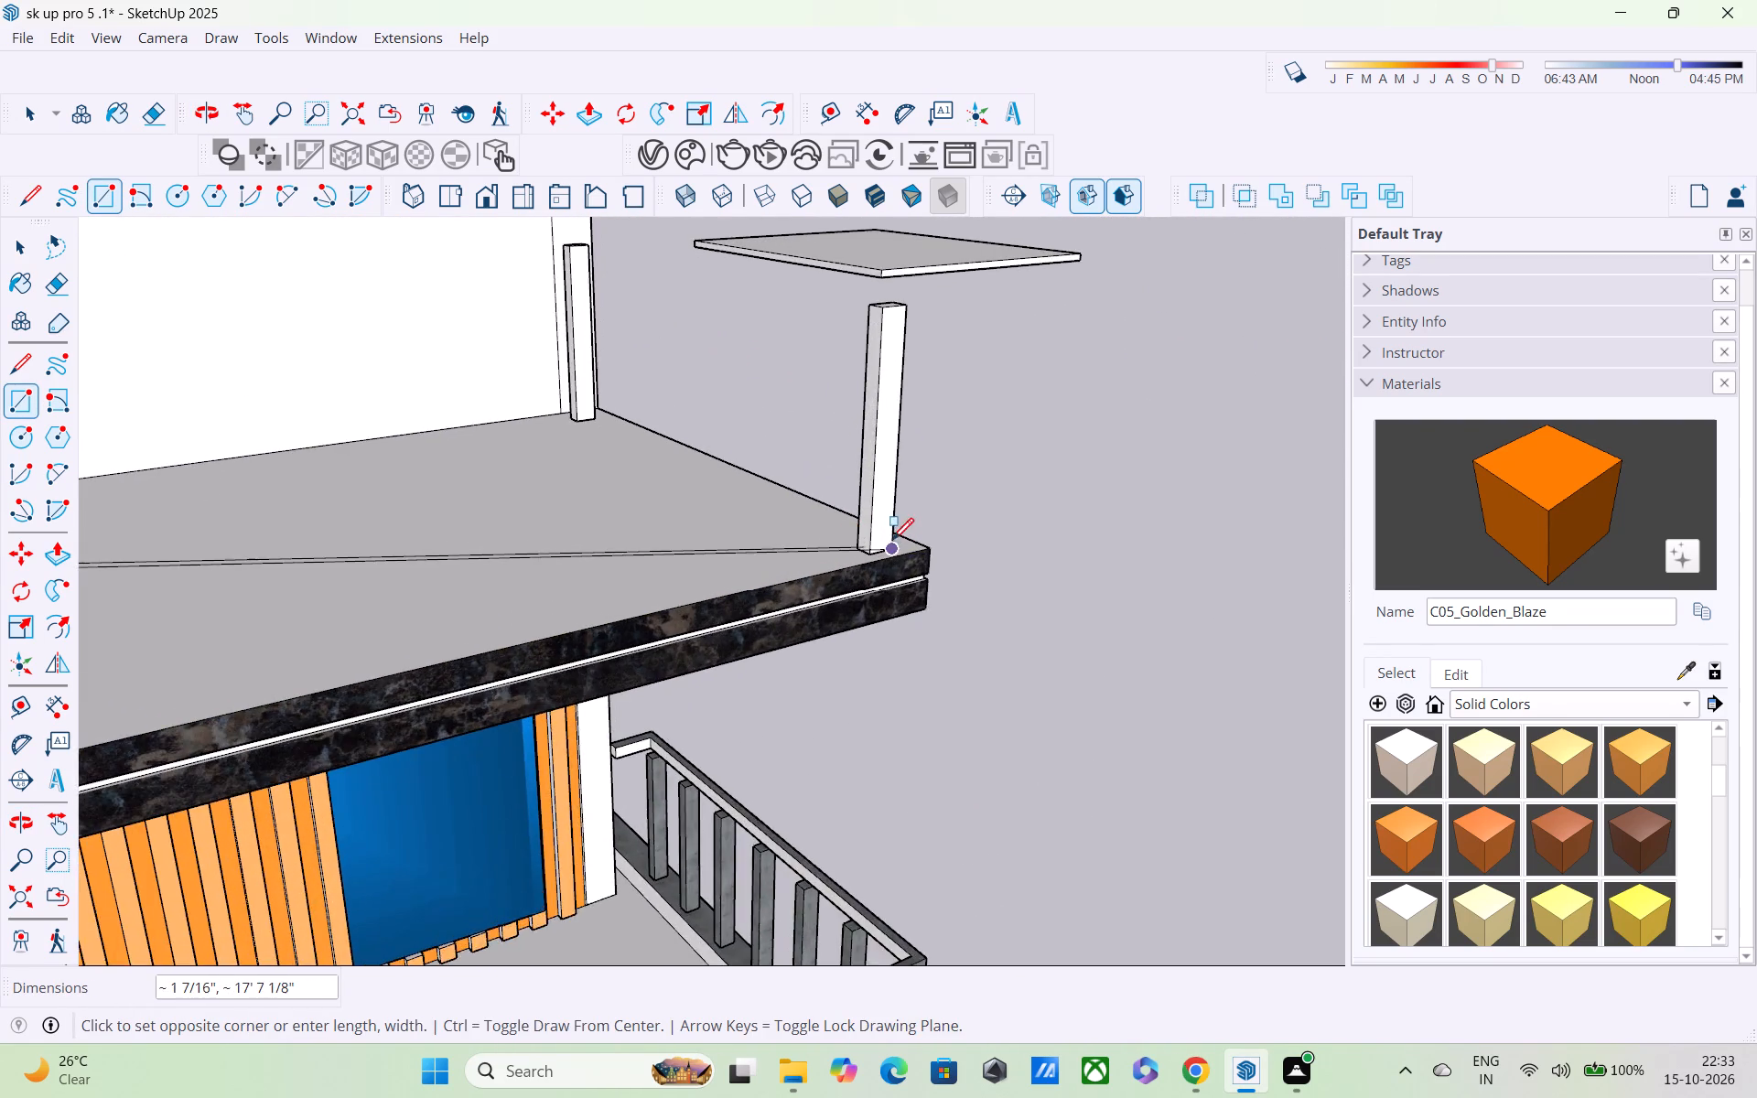
scroll(889, 541, "up", 14)
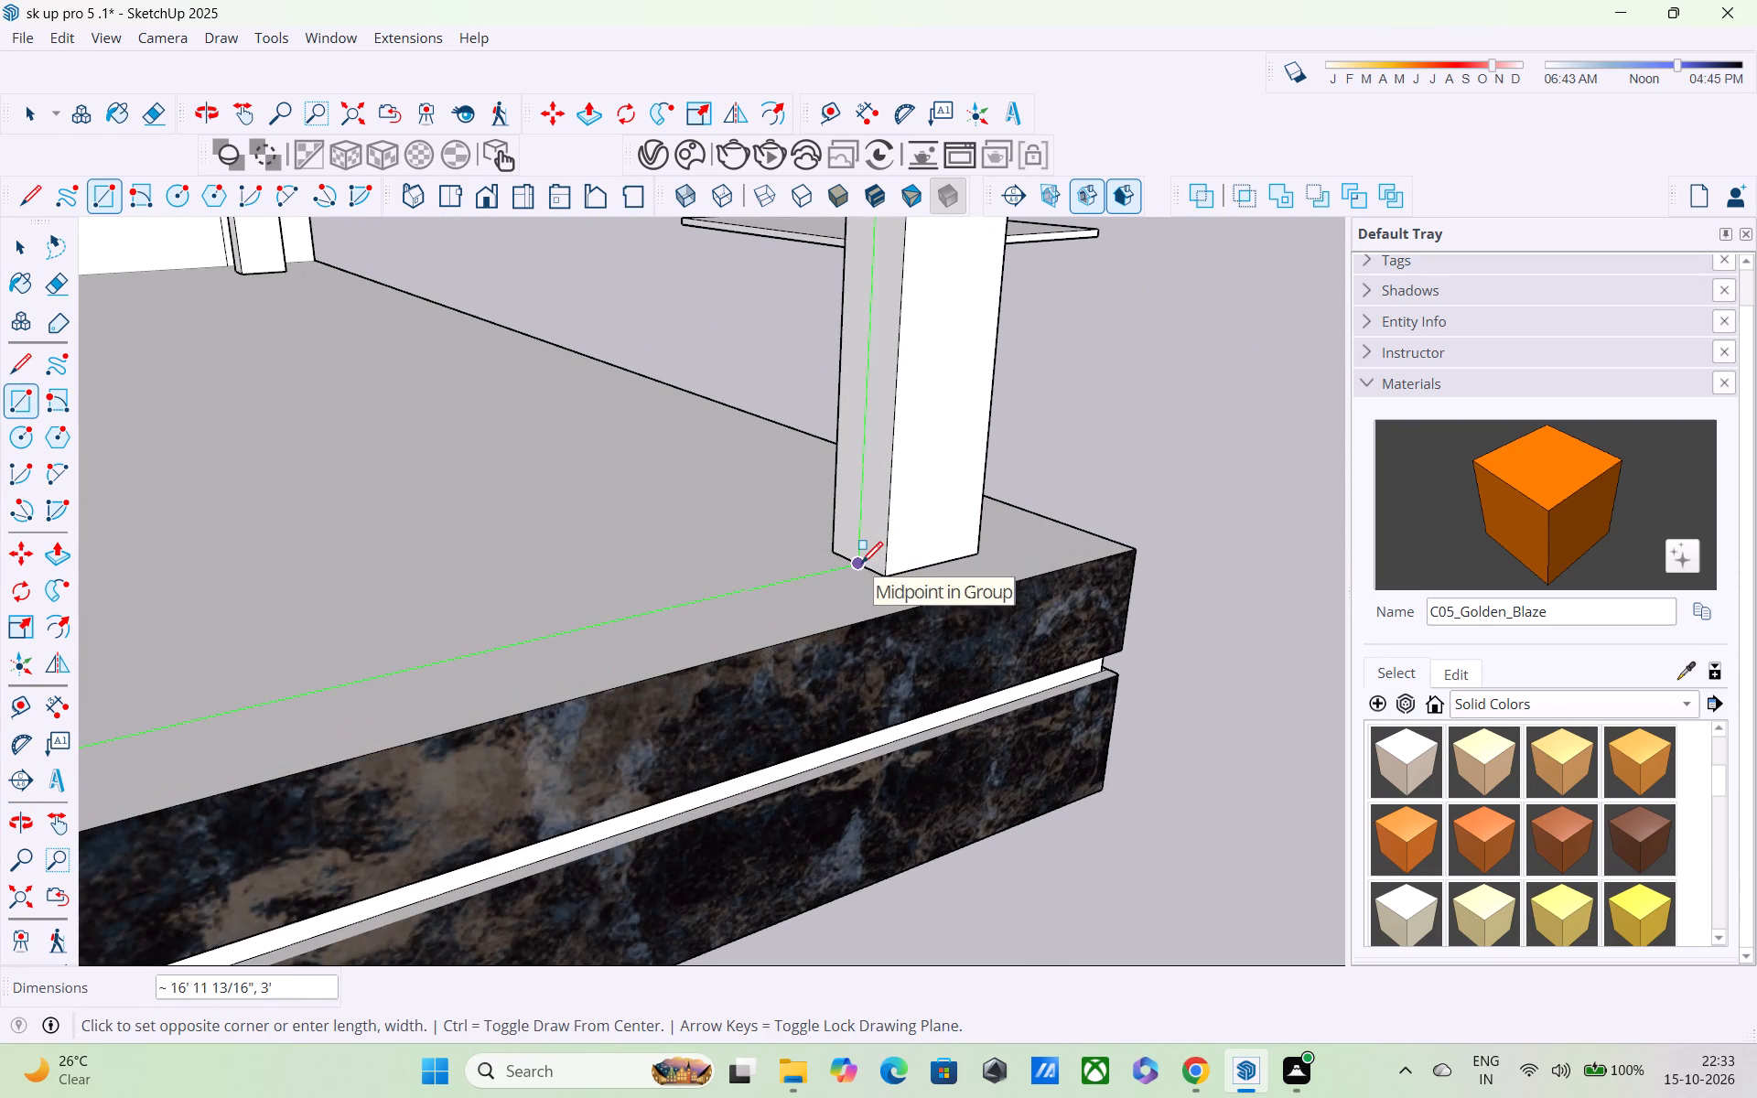
left_click(861, 565)
Draw a vertical rectangle about 3' by 7' 11" on the balcony's side, from the corner post's top midpoint to the wall post's base midpoint.
scroll(857, 552, "down", 4)
middle_click_drag(870, 540, 432, 653, "shift")
scroll(426, 651, "up", 1)
scroll(416, 629, "down", 6)
middle_click_drag(583, 508, 127, 680)
scroll(126, 656, "up", 1)
scroll(123, 637, "down", 4)
middle_click_drag(167, 585, 362, 530, "shift")
scroll(367, 529, "up", 1)
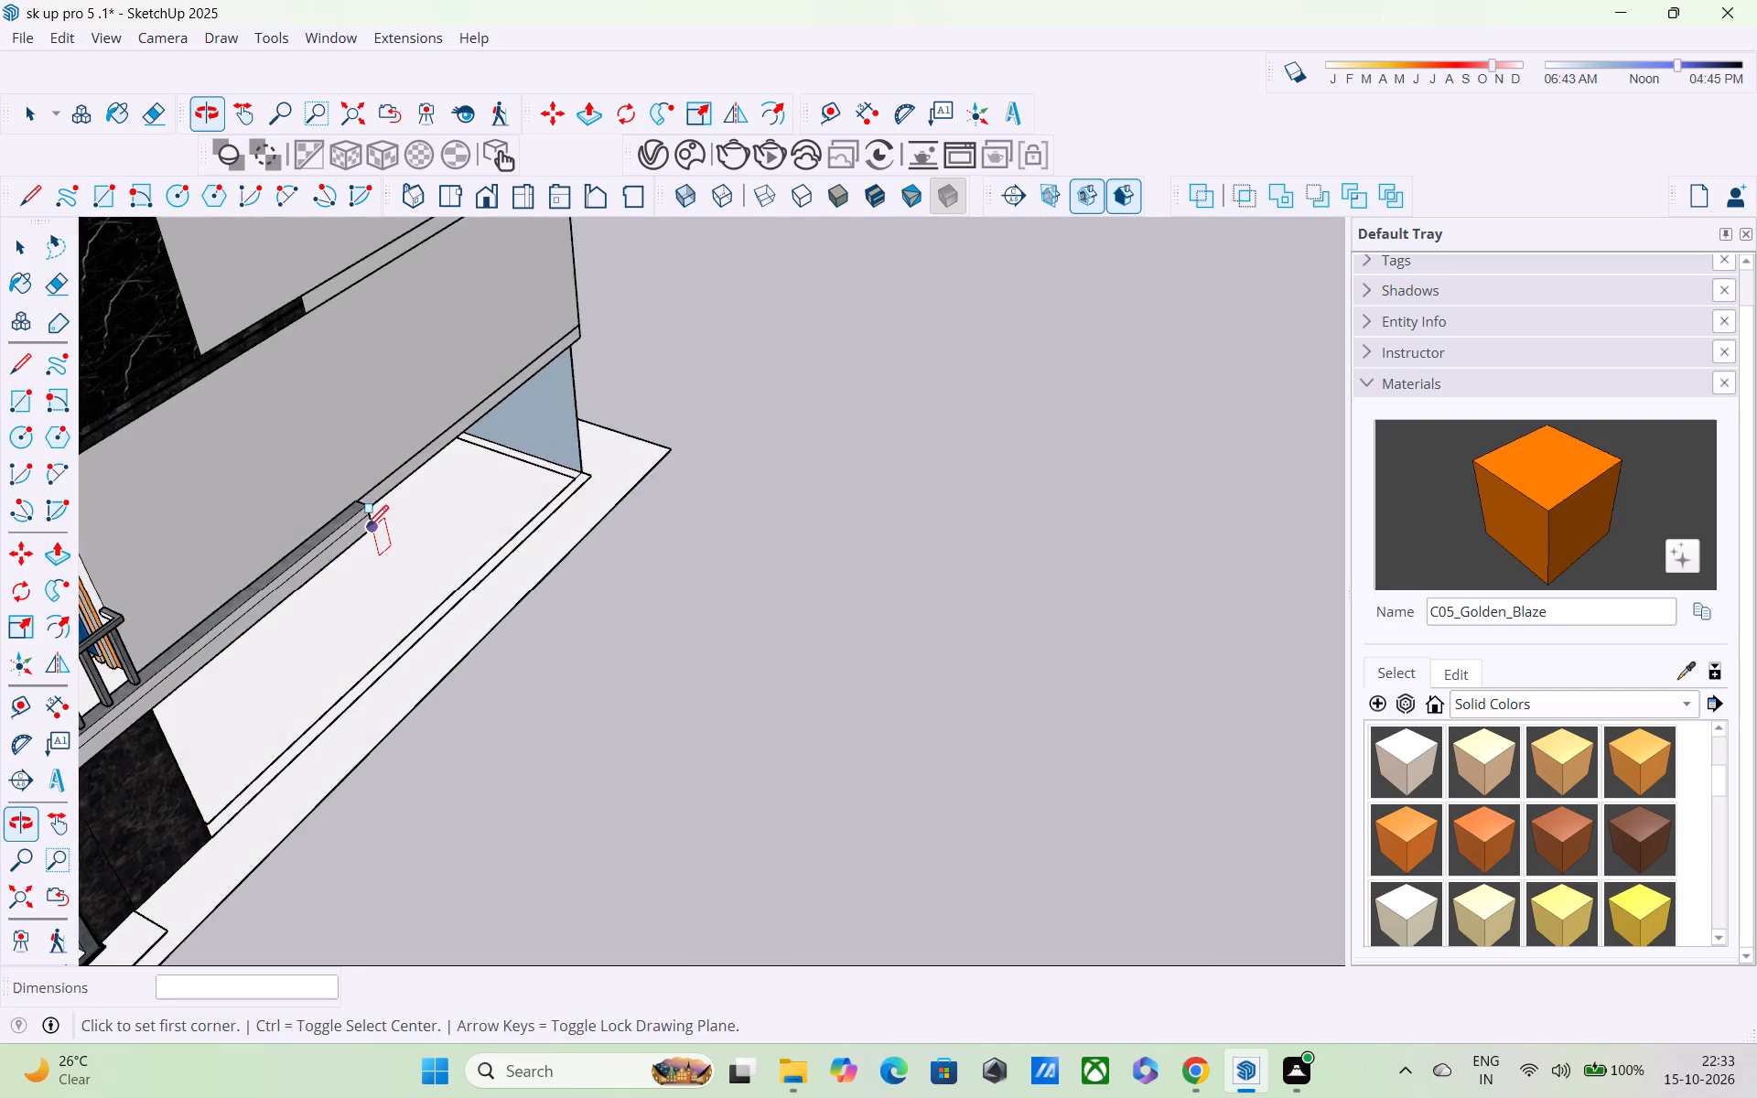
scroll(366, 527, "down", 2)
middle_click_drag(366, 526, 763, 514, "shift")
middle_click_drag(595, 496, 381, 469)
scroll(383, 474, "up", 4)
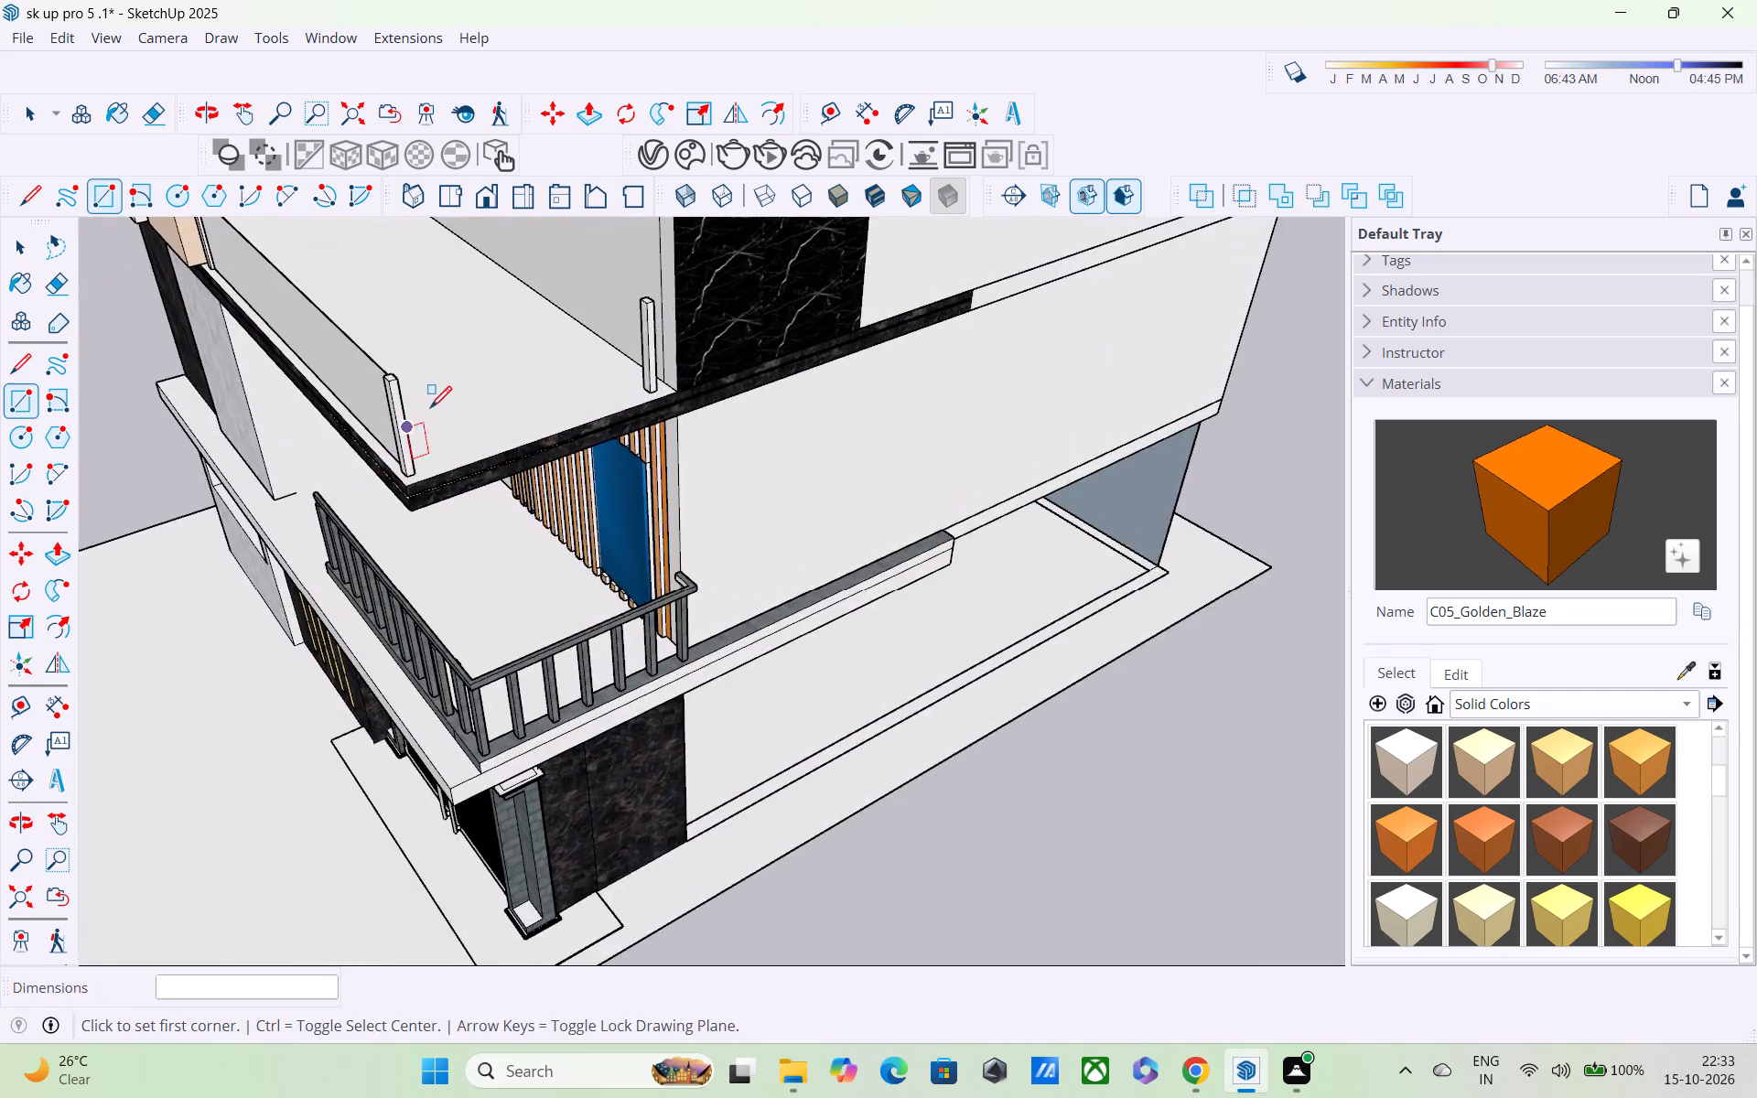
scroll(427, 403, "up", 9)
scroll(376, 367, "down", 1)
middle_click_drag(378, 366, 169, 351)
scroll(169, 351, "up", 1)
scroll(332, 326, "up", 2)
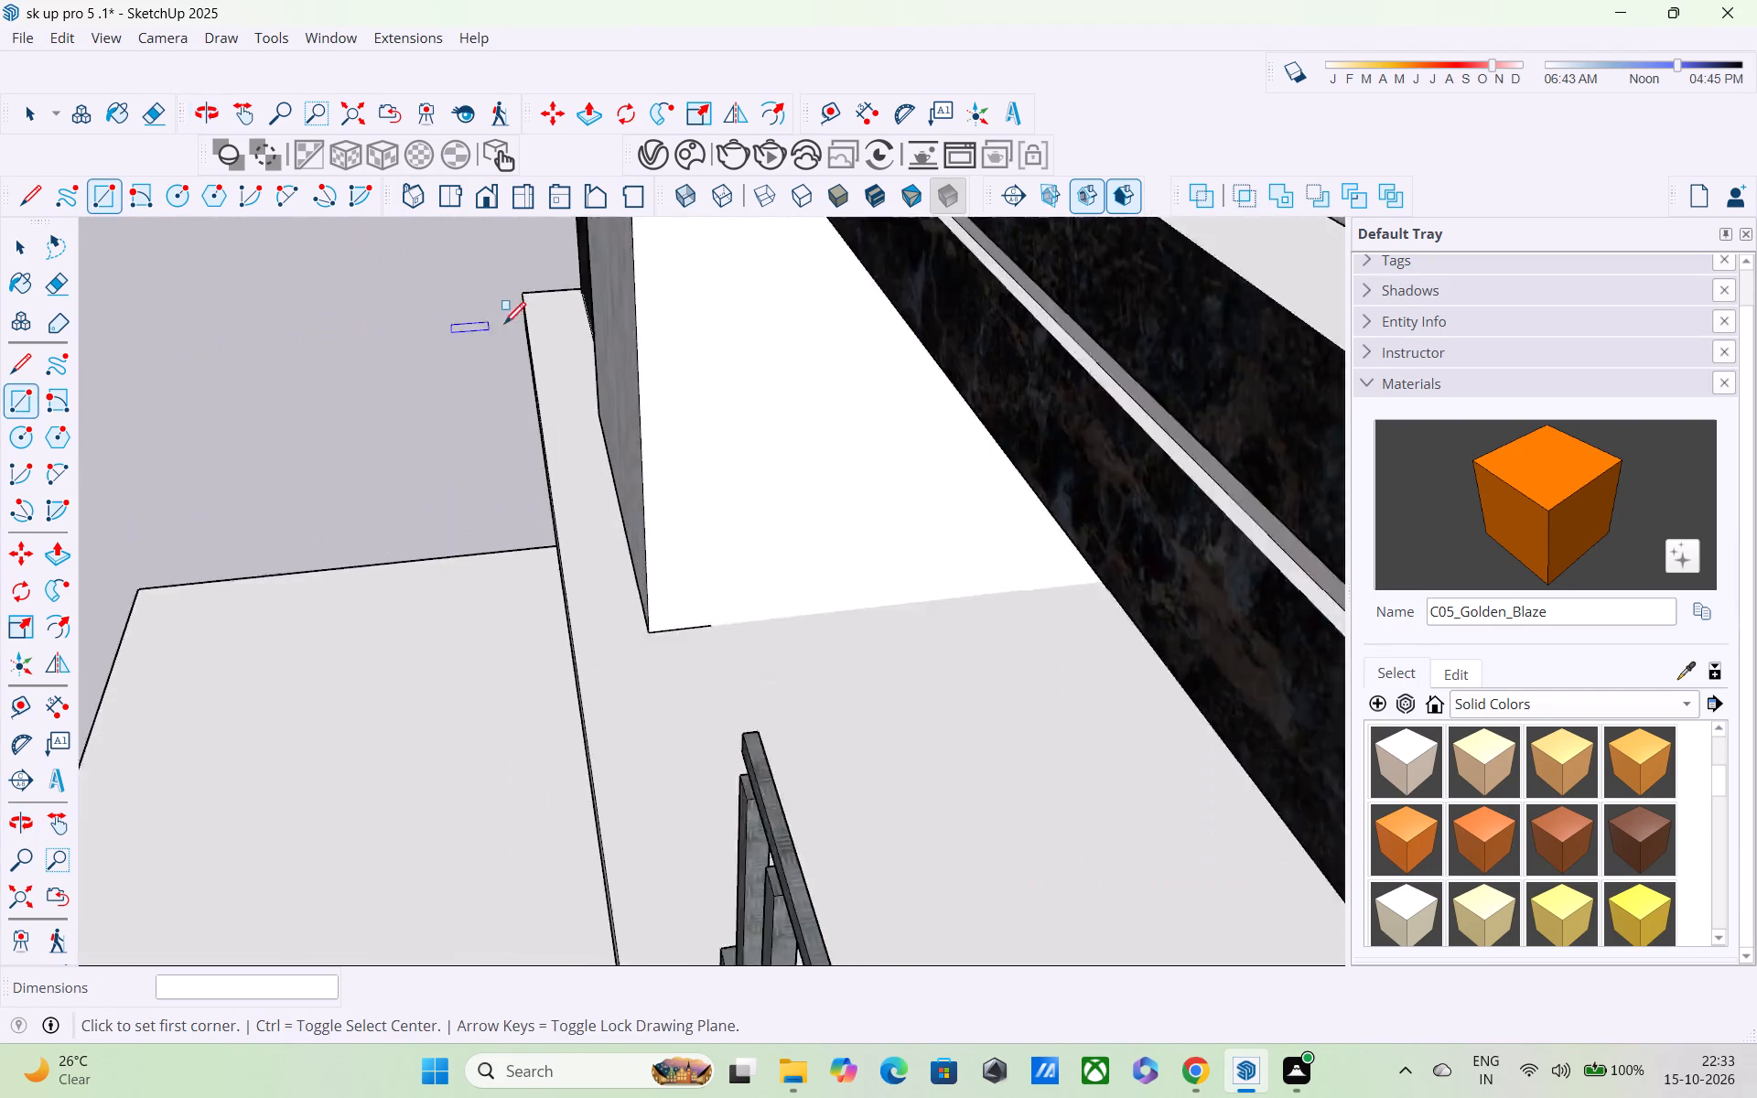
scroll(504, 326, "up", 1)
scroll(606, 324, "down", 9)
middle_click_drag(710, 439, 646, 363)
scroll(646, 363, "up", 1)
middle_click_drag(770, 291, 771, 425, "shift")
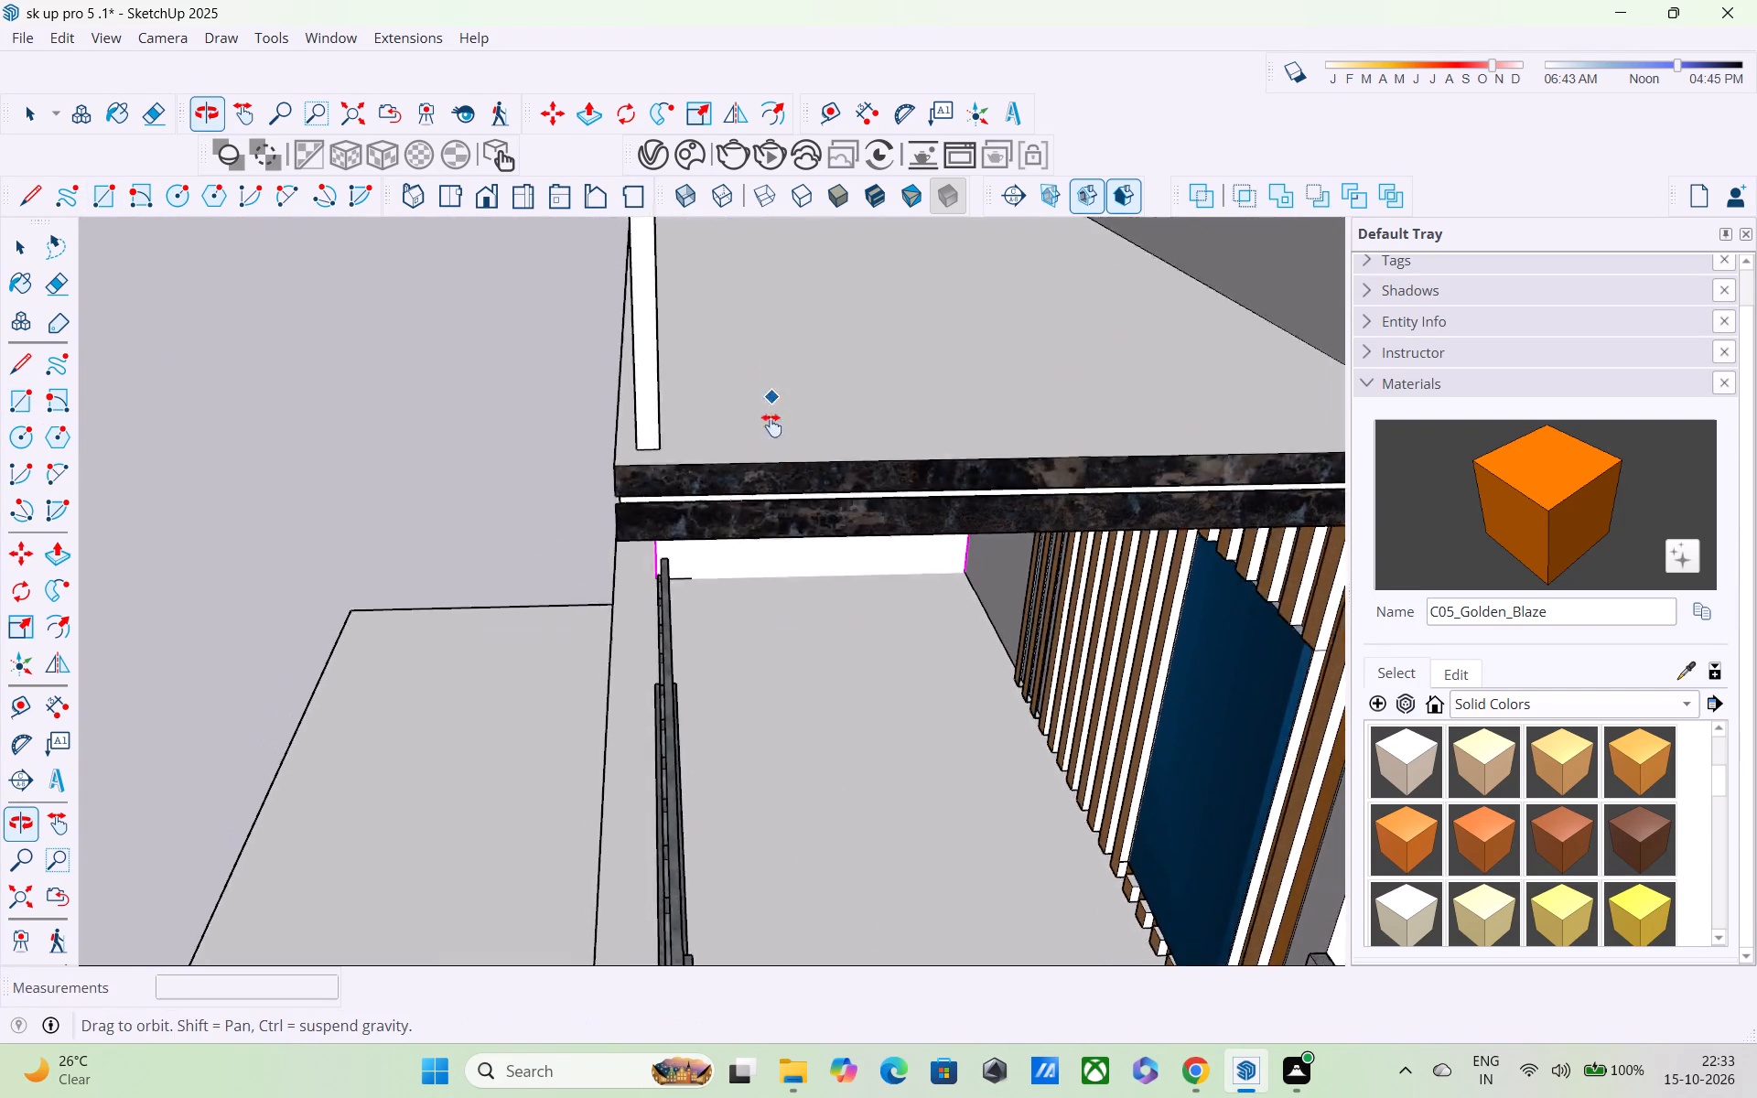
middle_click_drag(771, 425, 726, 580, "shift")
scroll(566, 689, "up", 4)
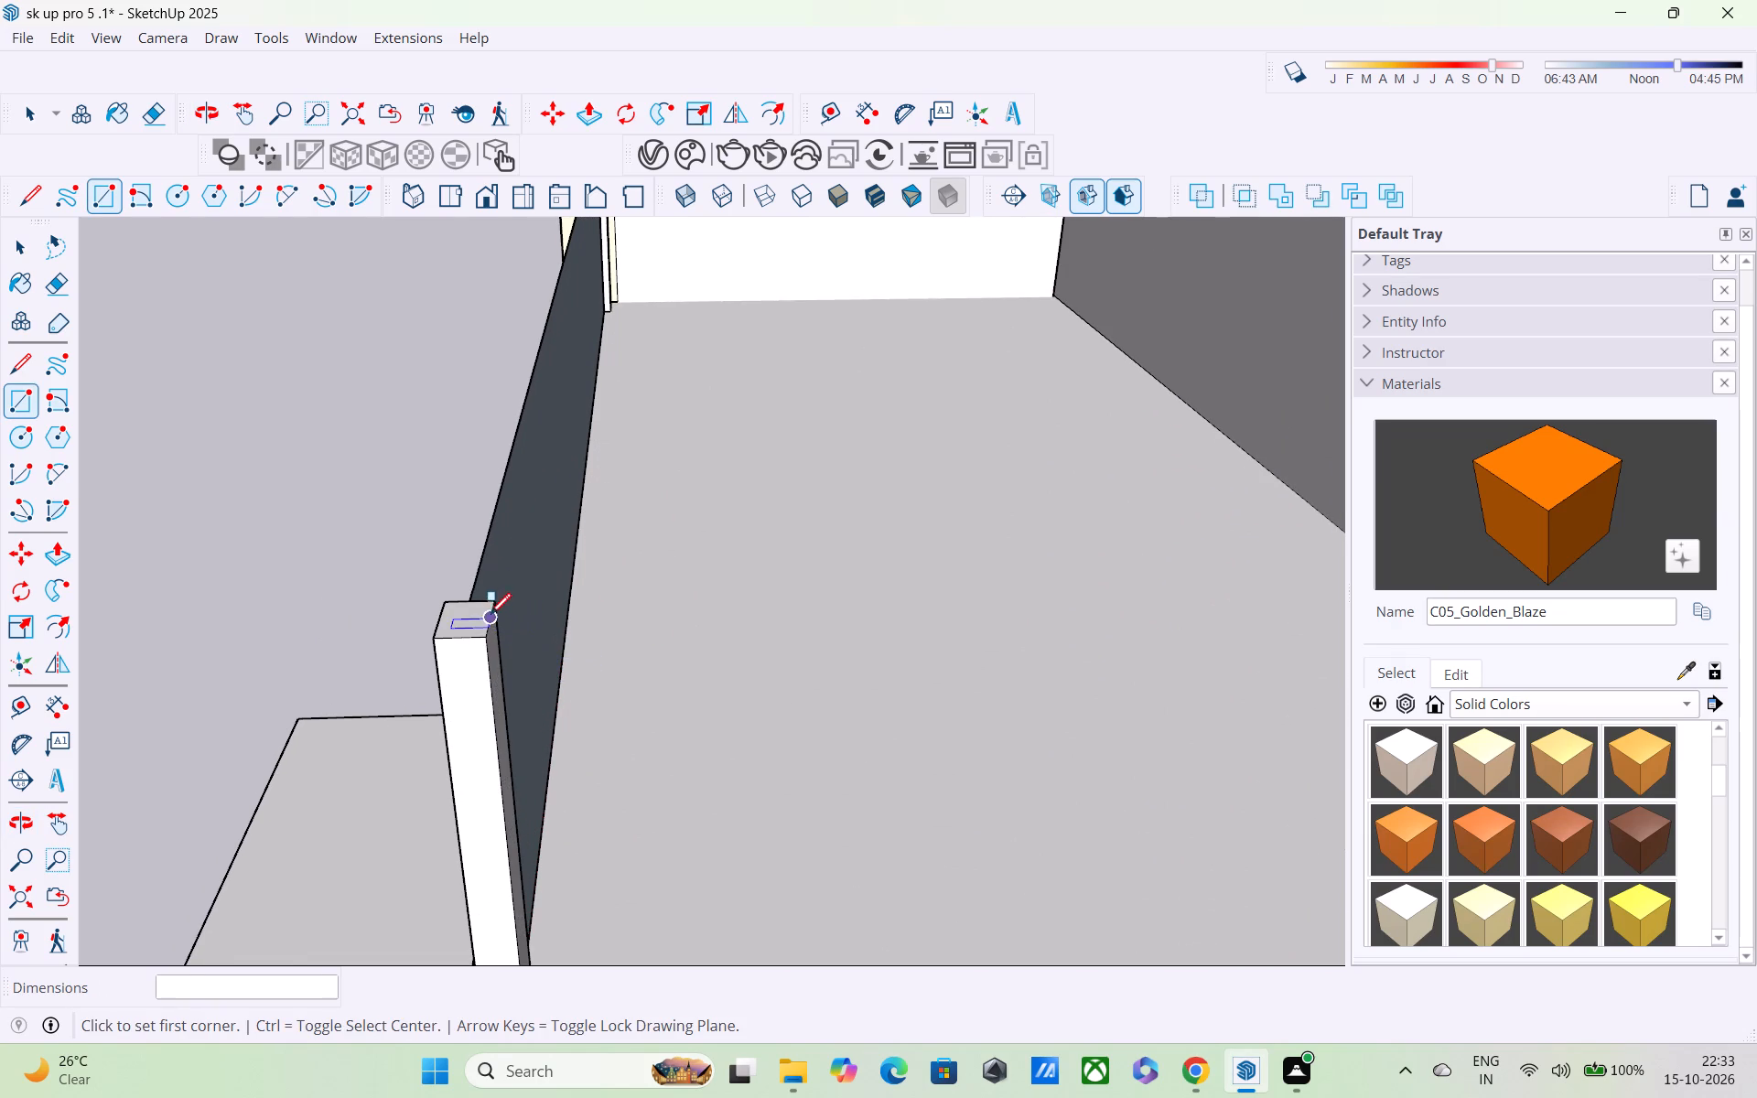
scroll(486, 614, "up", 4)
left_click(490, 630)
scroll(562, 673, "down", 1)
middle_click_drag(555, 667, 534, 658, "shift")
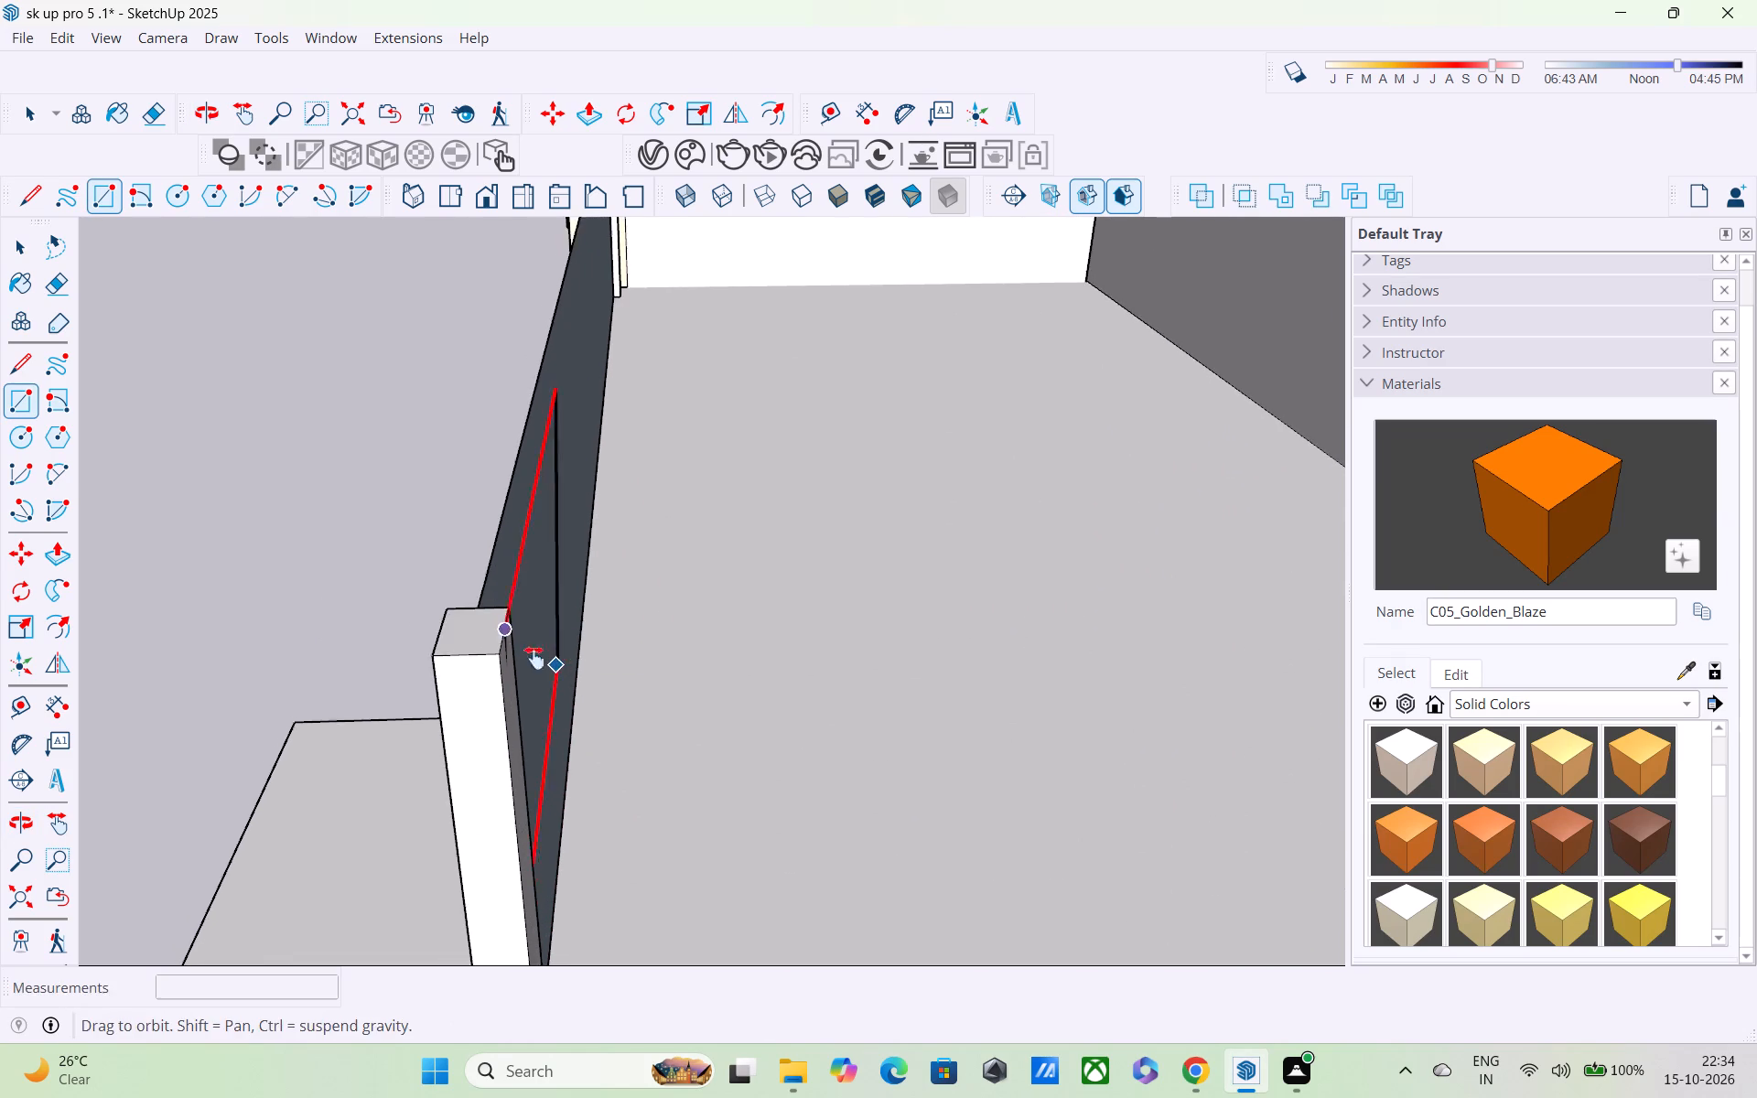
middle_click_drag(534, 658, 374, 475, "shift")
scroll(373, 473, "up", 1, "shift")
scroll(373, 471, "down", 6)
scroll(1023, 544, "down", 1)
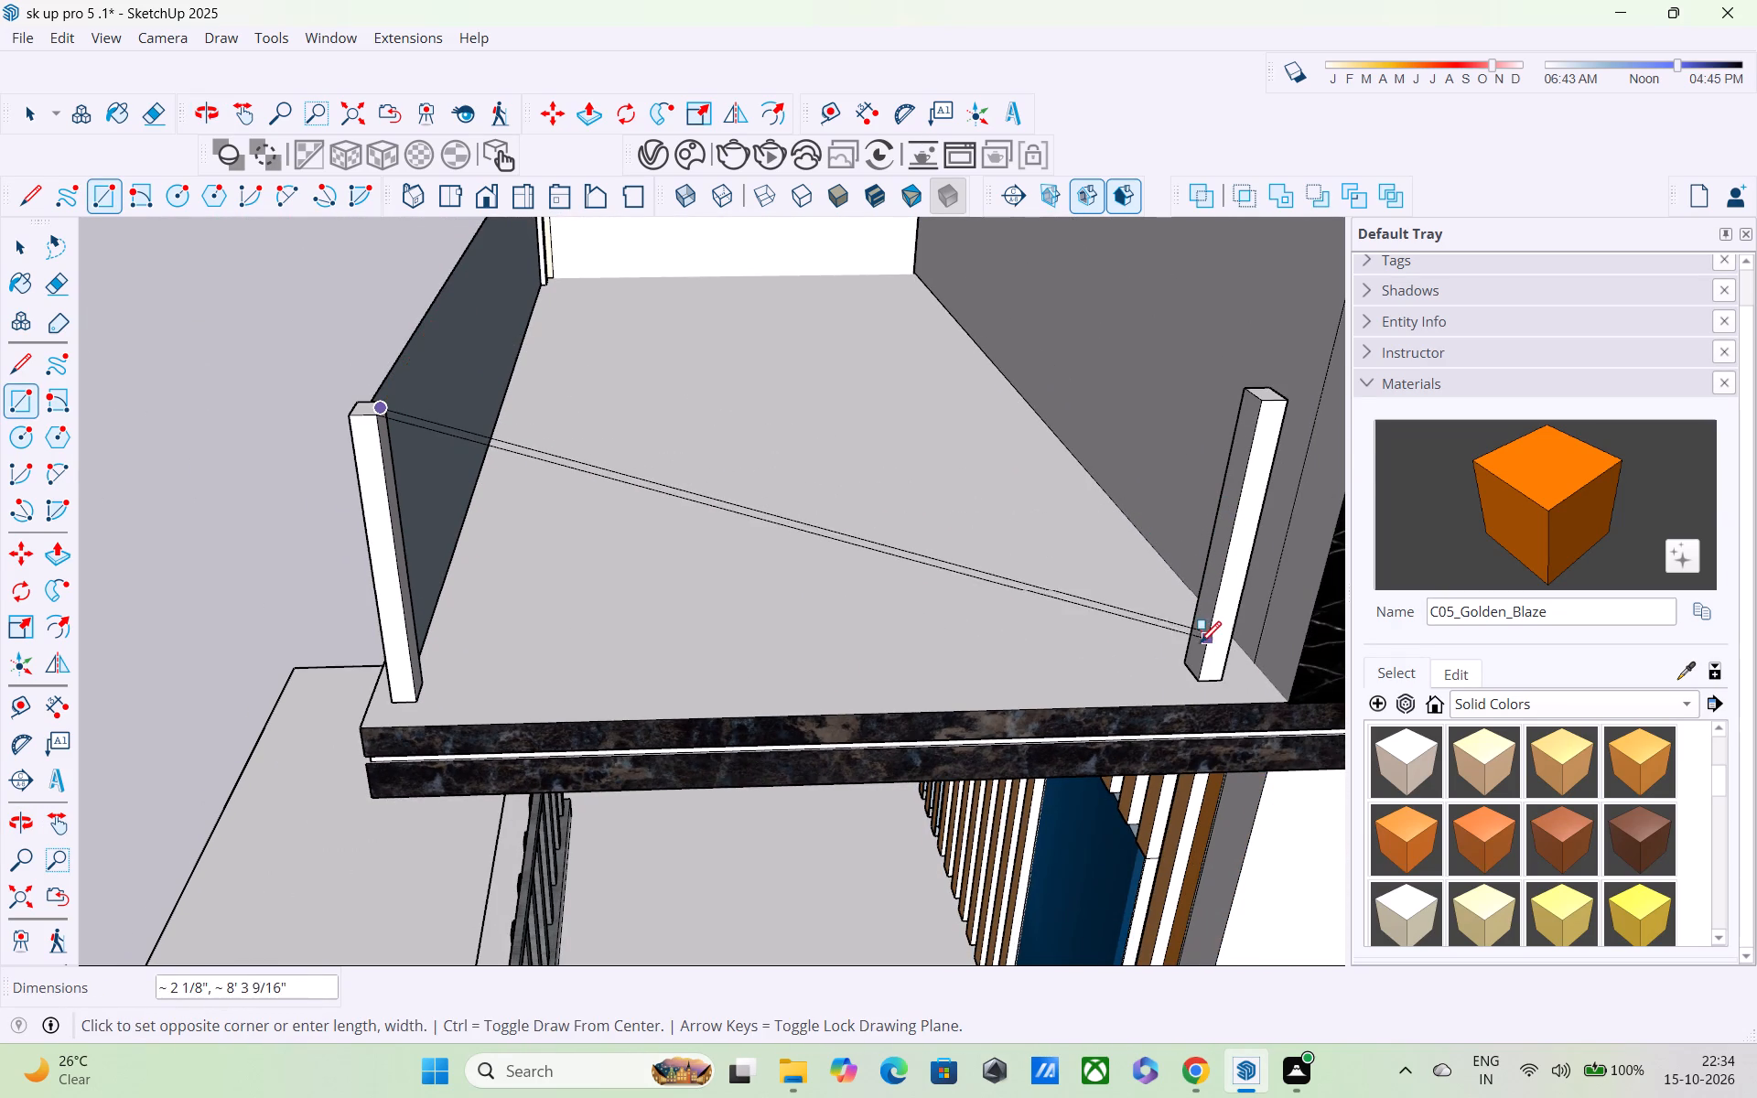
scroll(1194, 657, "up", 6)
left_click(1189, 687)
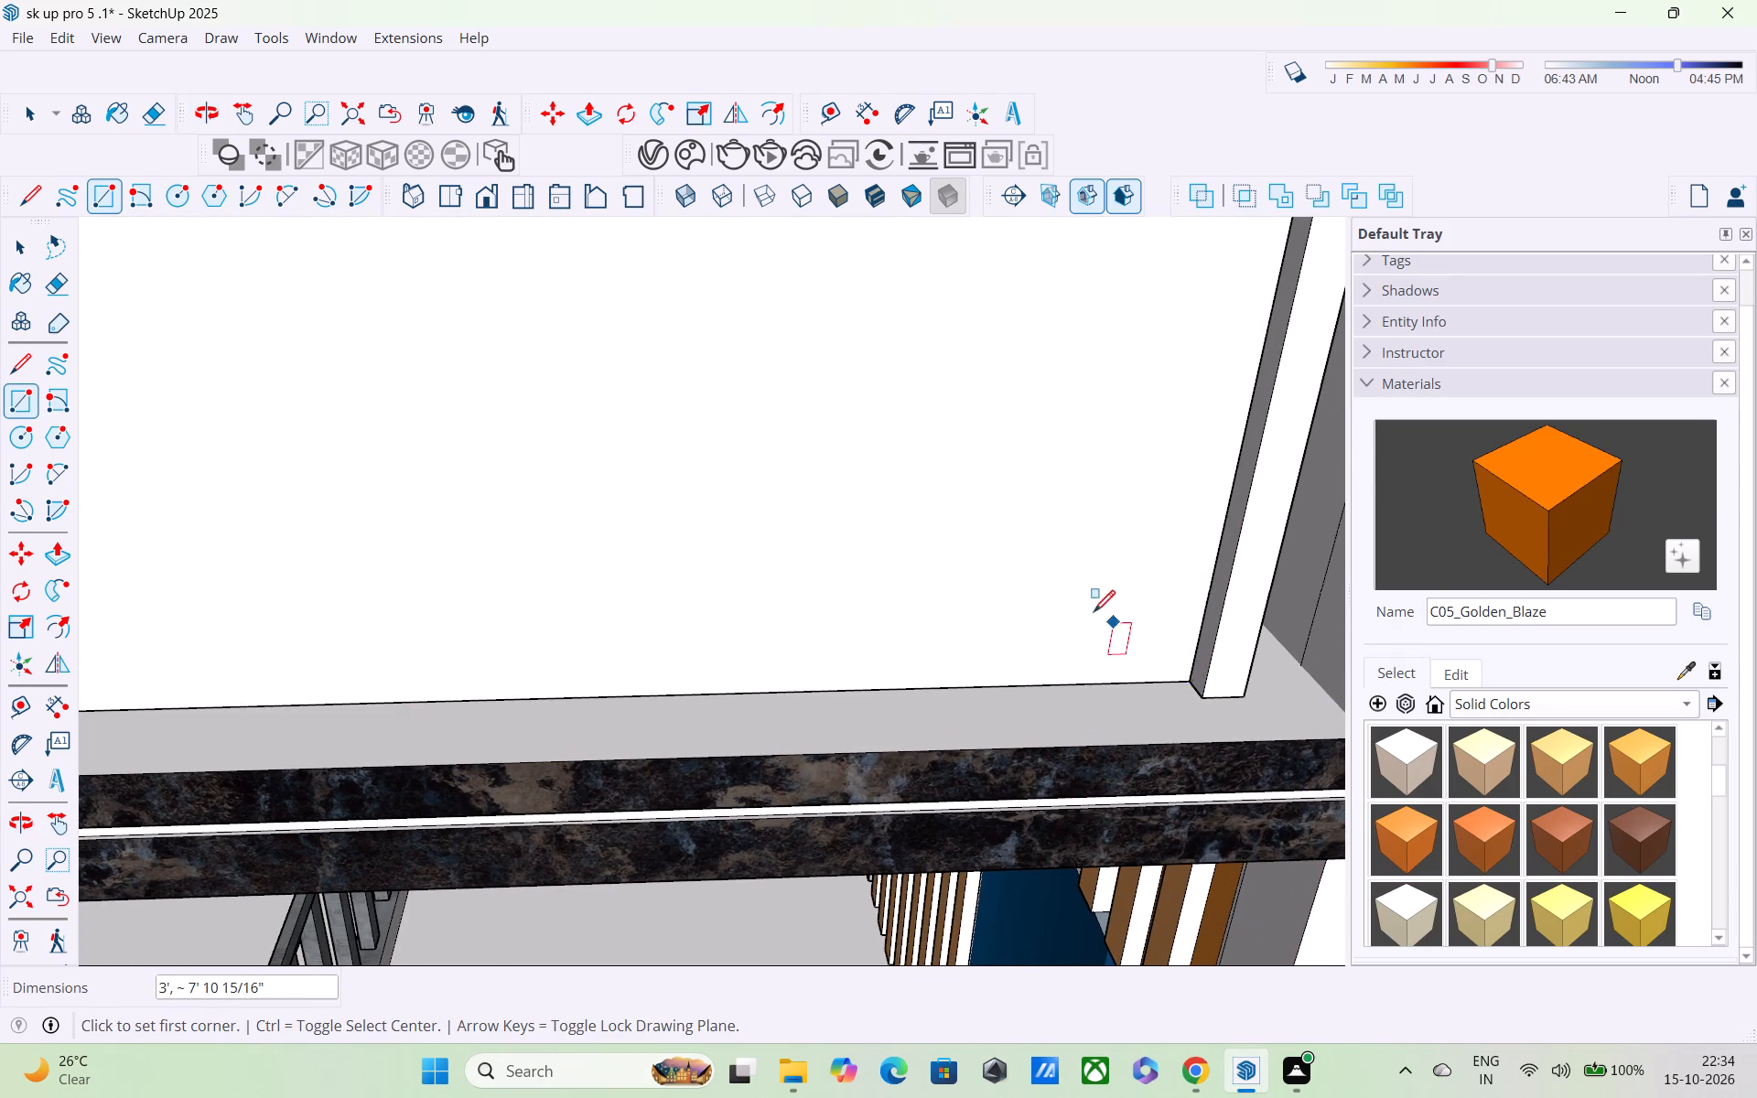
Paint the side and front railing panels of the balcony with the Glass_Basic_01 material.
scroll(1094, 614, "down", 8)
middle_click_drag(974, 567, 1274, 599)
scroll(1271, 594, "up", 1)
scroll(1235, 593, "down", 6)
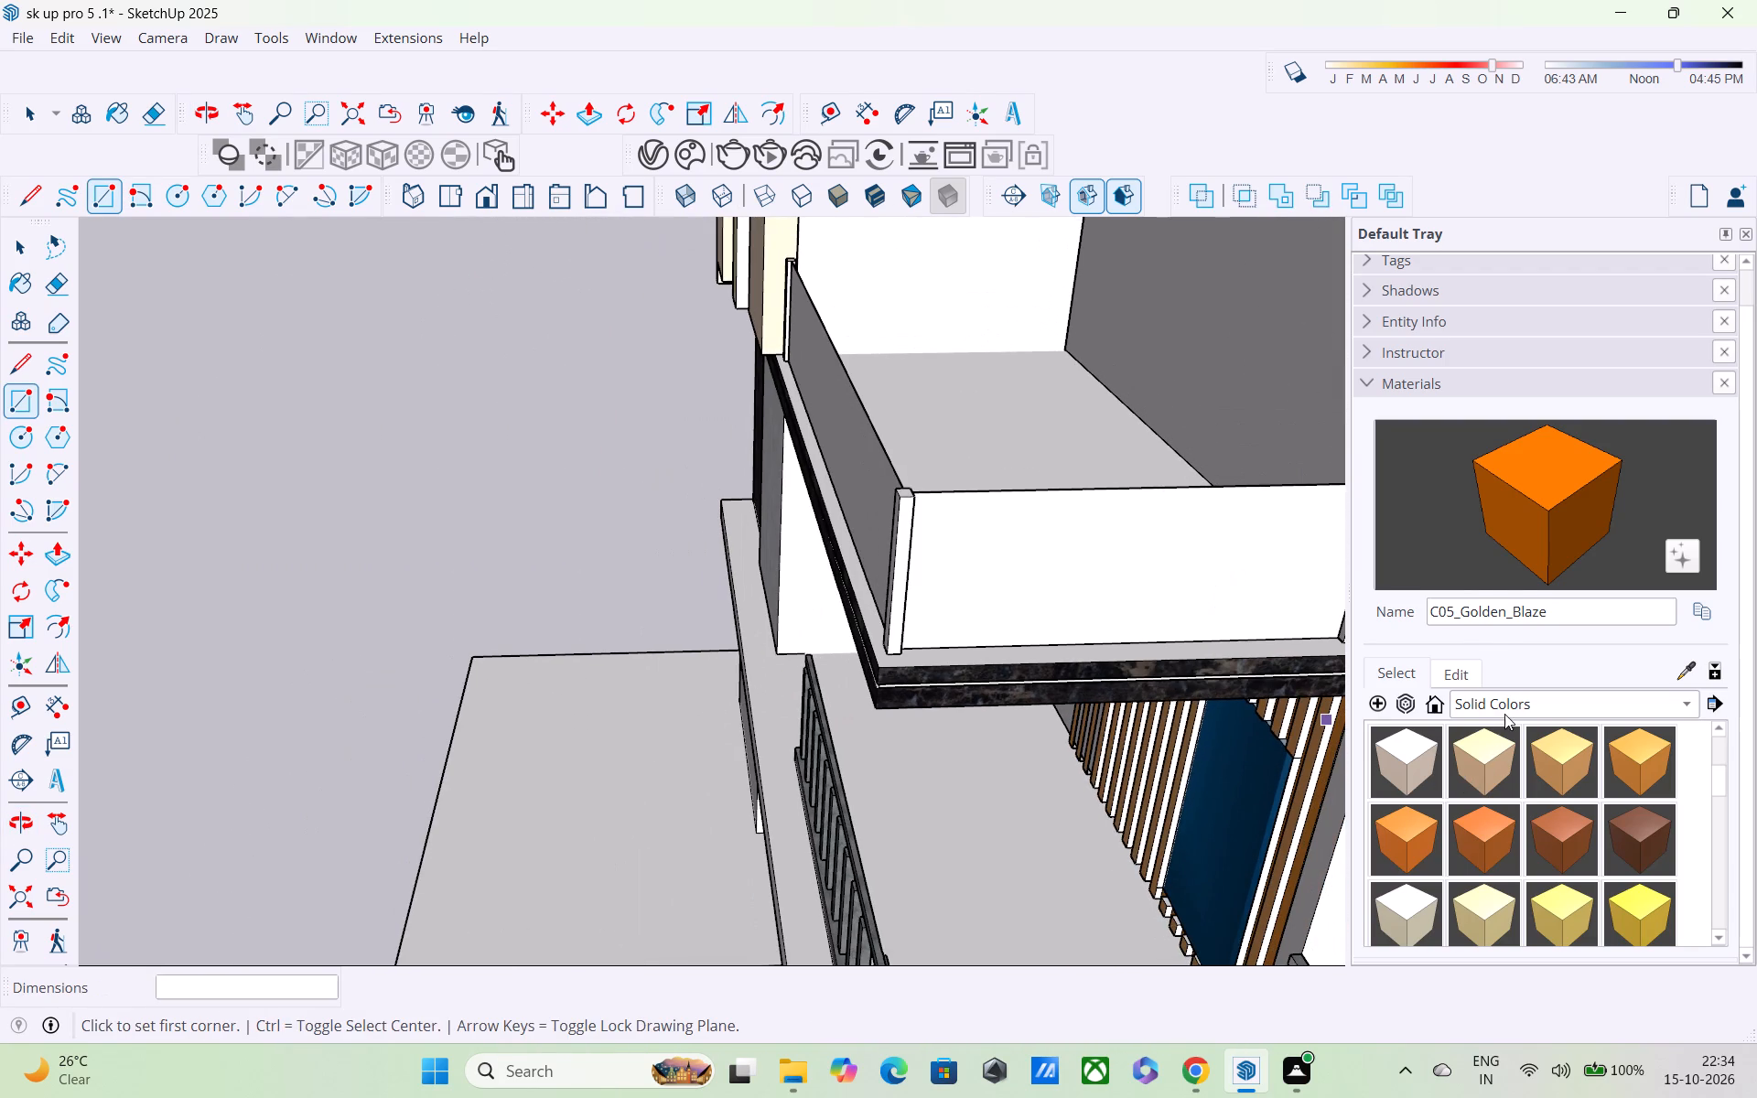
left_click(1504, 713)
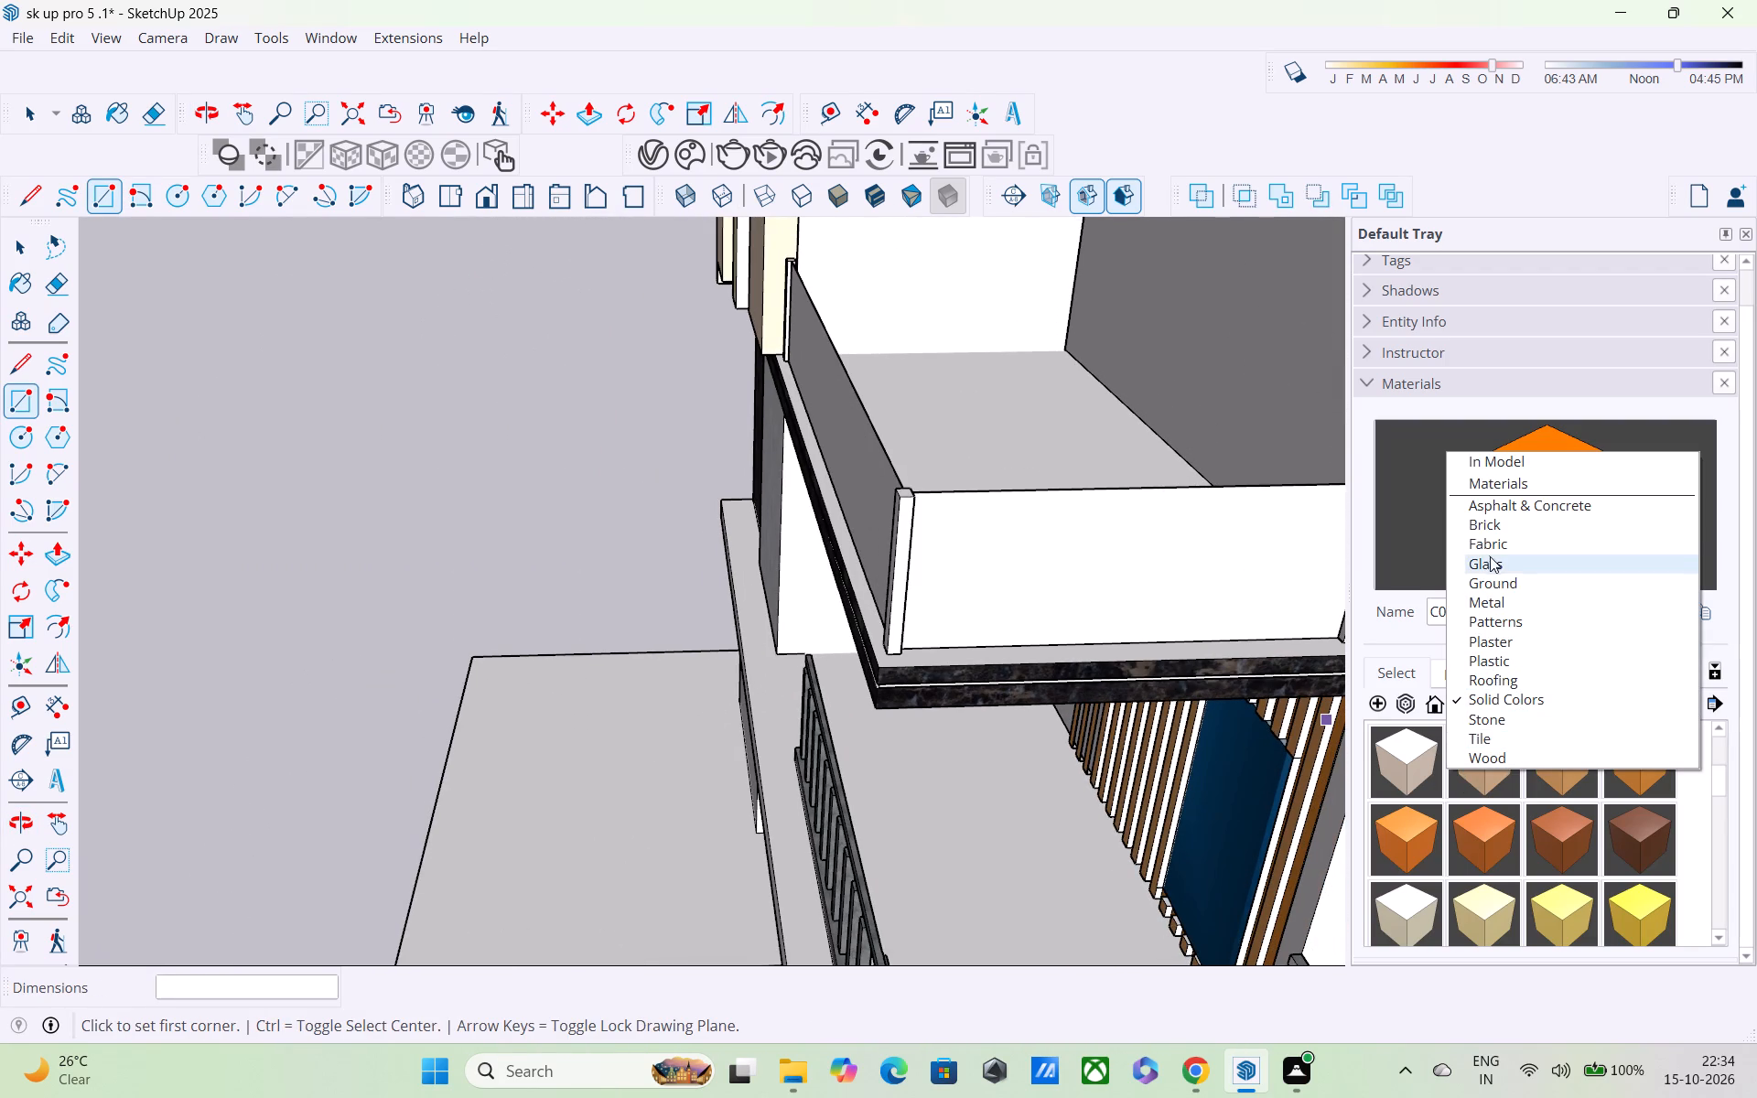
left_click(1489, 555)
left_click(1427, 754)
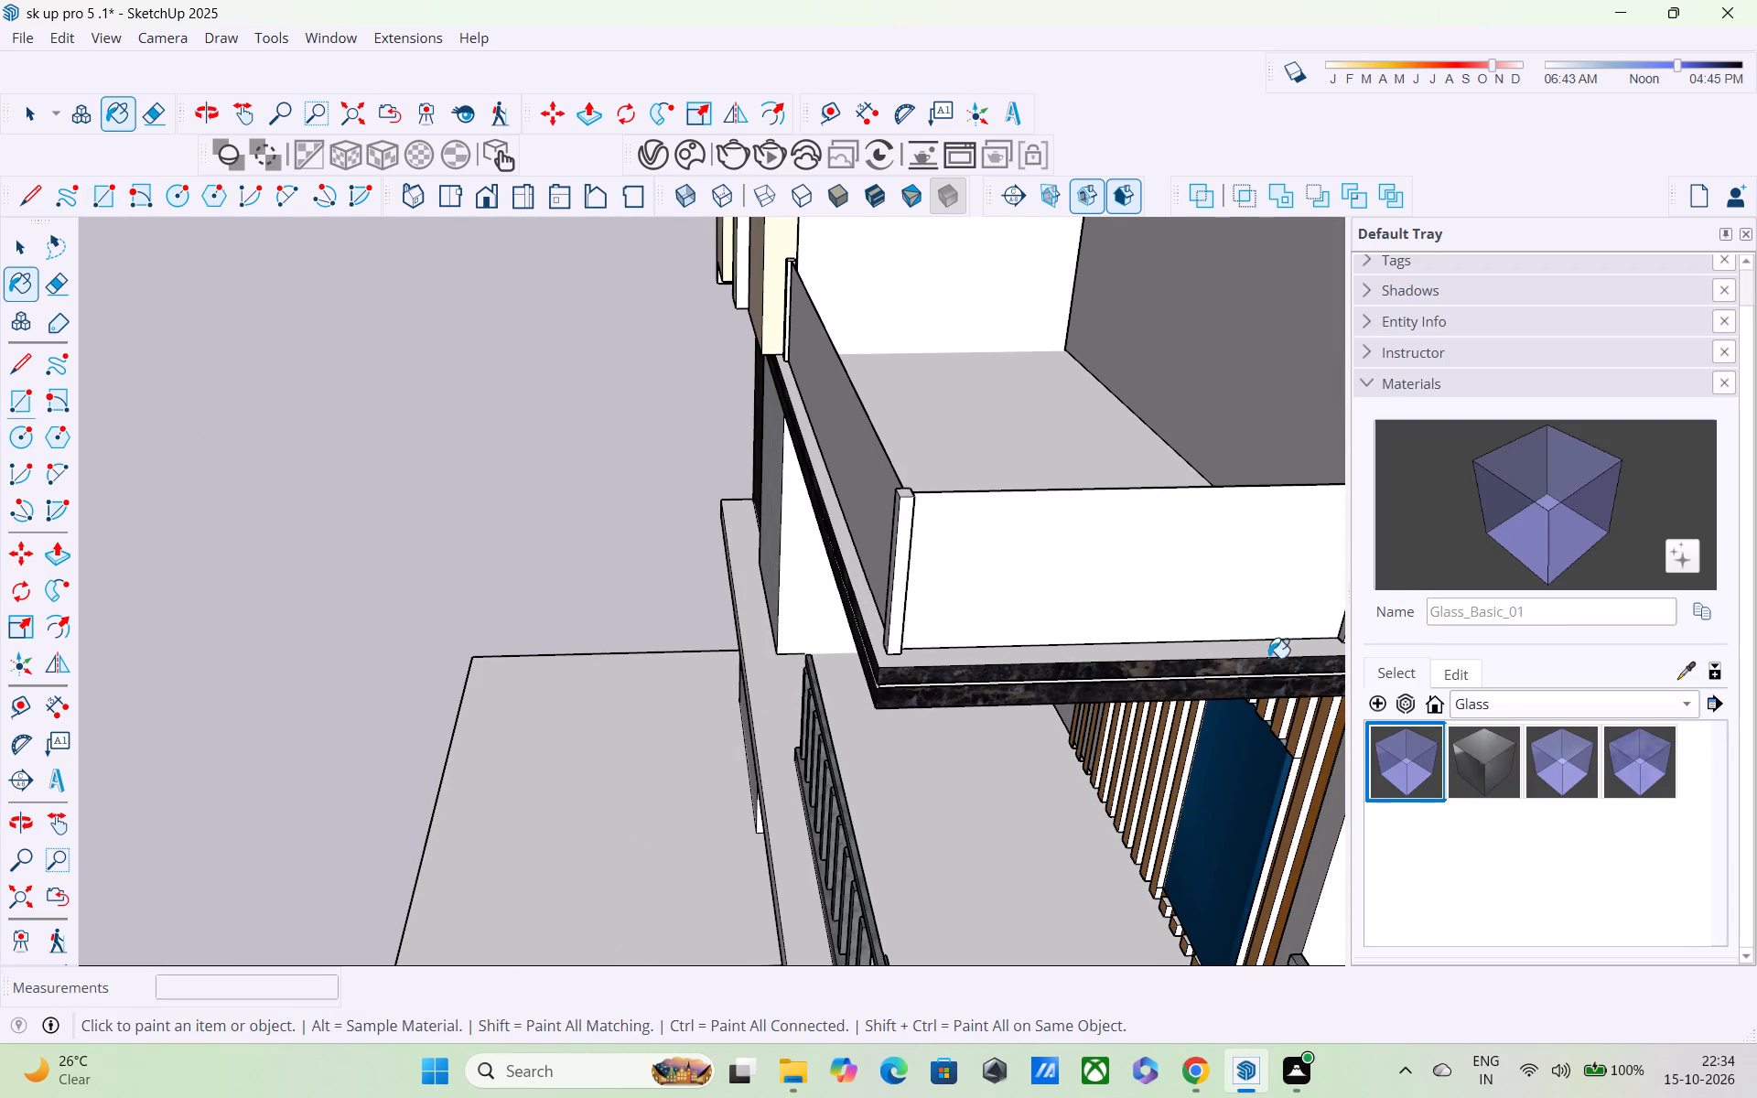
left_click(1202, 568)
middle_click_drag(1180, 621, 1478, 548)
left_click(1033, 350)
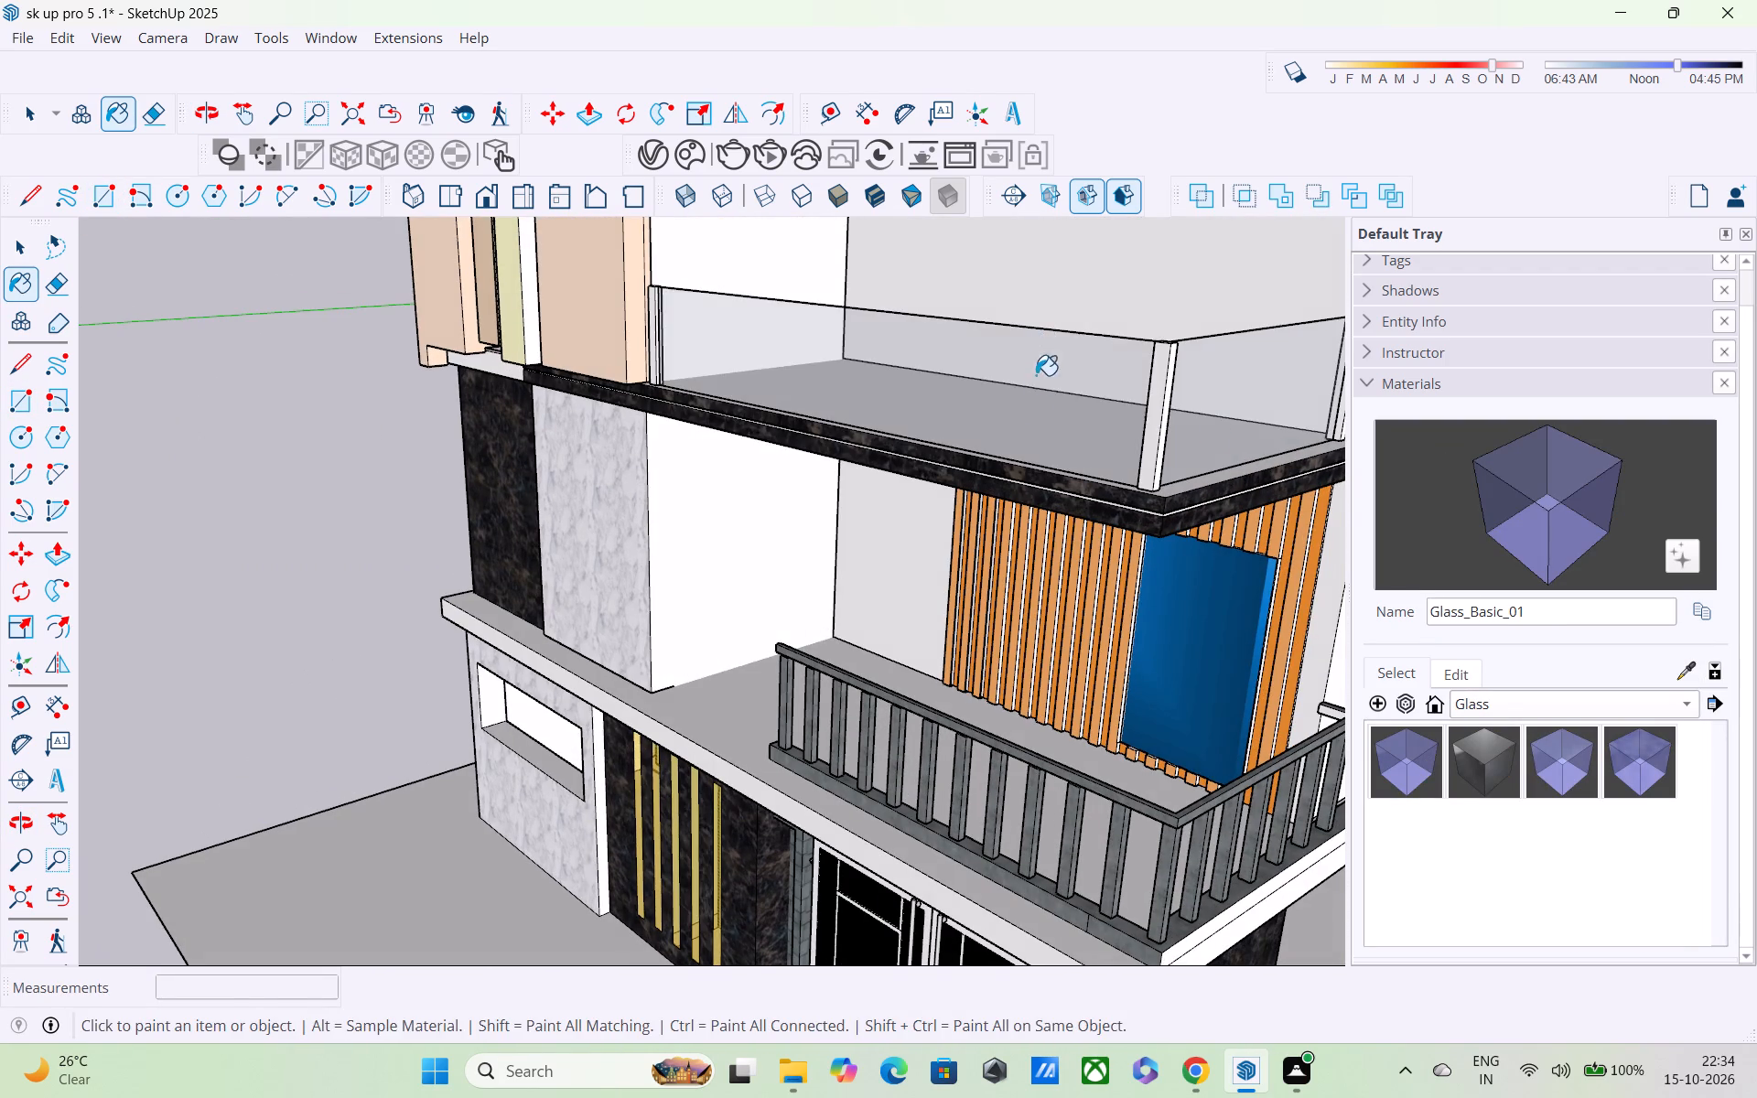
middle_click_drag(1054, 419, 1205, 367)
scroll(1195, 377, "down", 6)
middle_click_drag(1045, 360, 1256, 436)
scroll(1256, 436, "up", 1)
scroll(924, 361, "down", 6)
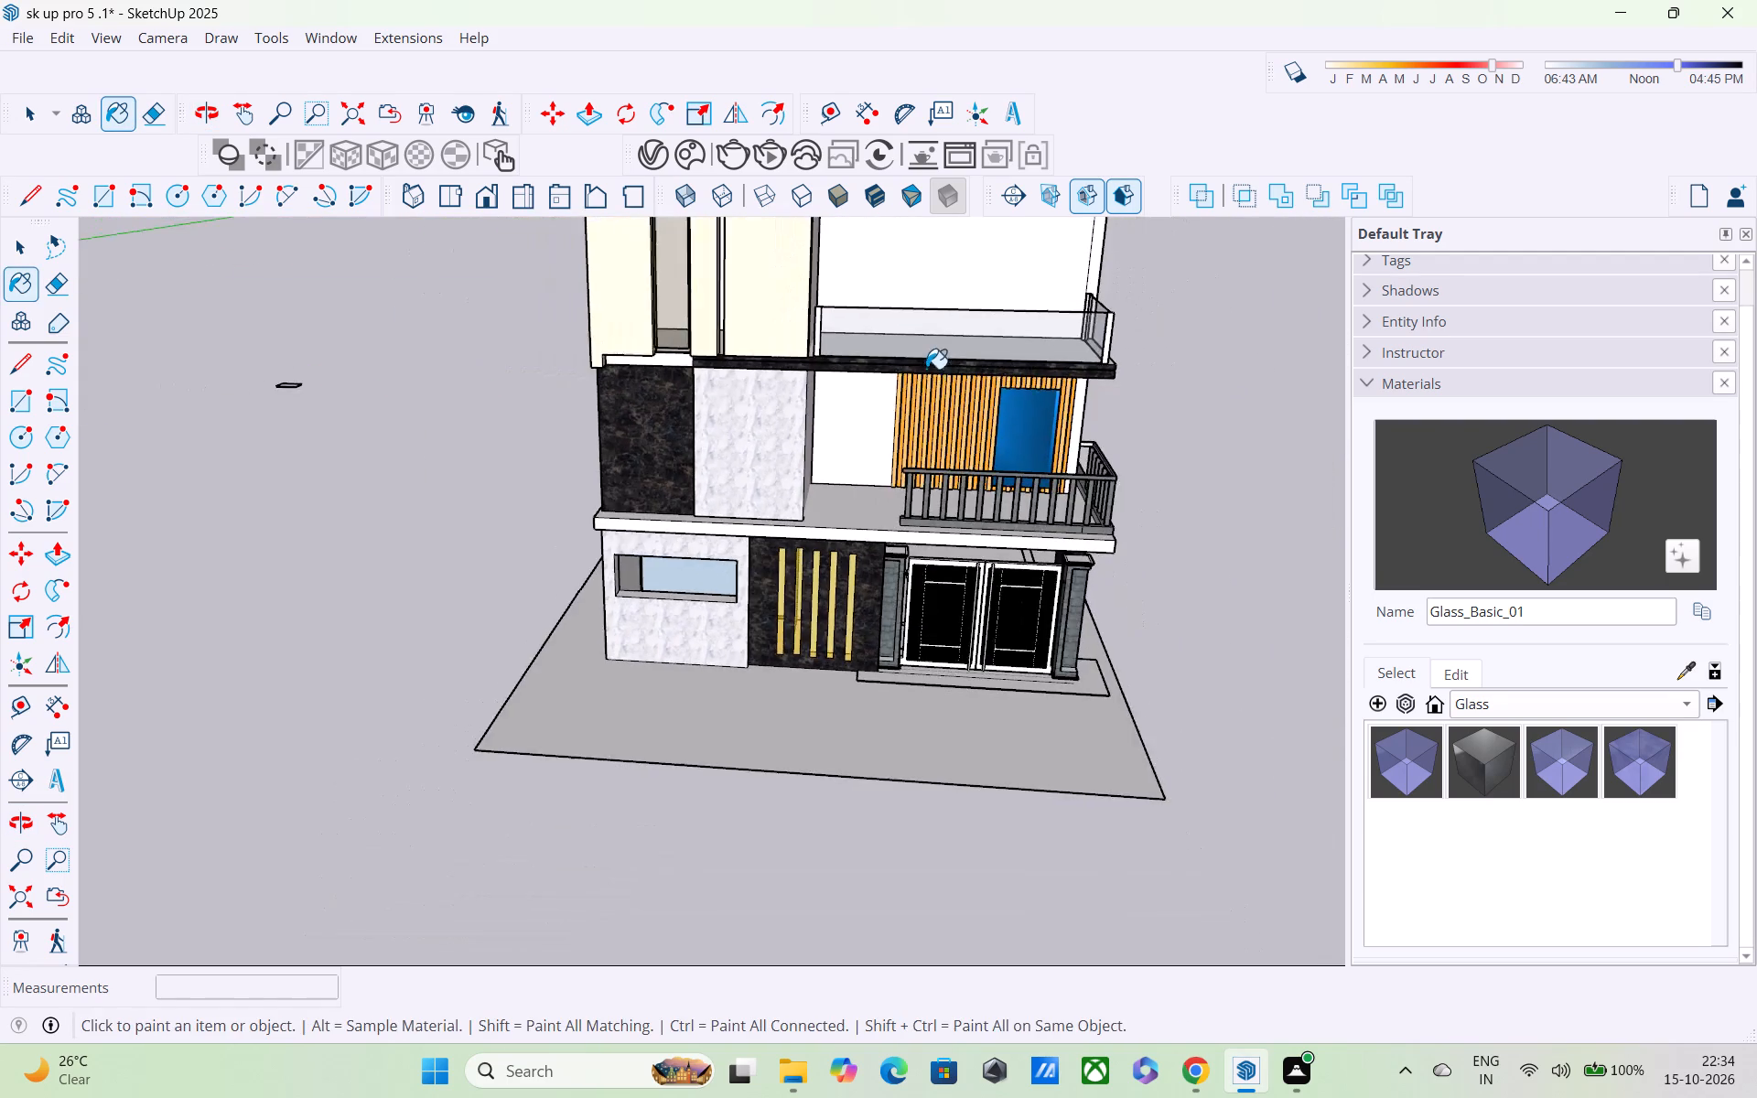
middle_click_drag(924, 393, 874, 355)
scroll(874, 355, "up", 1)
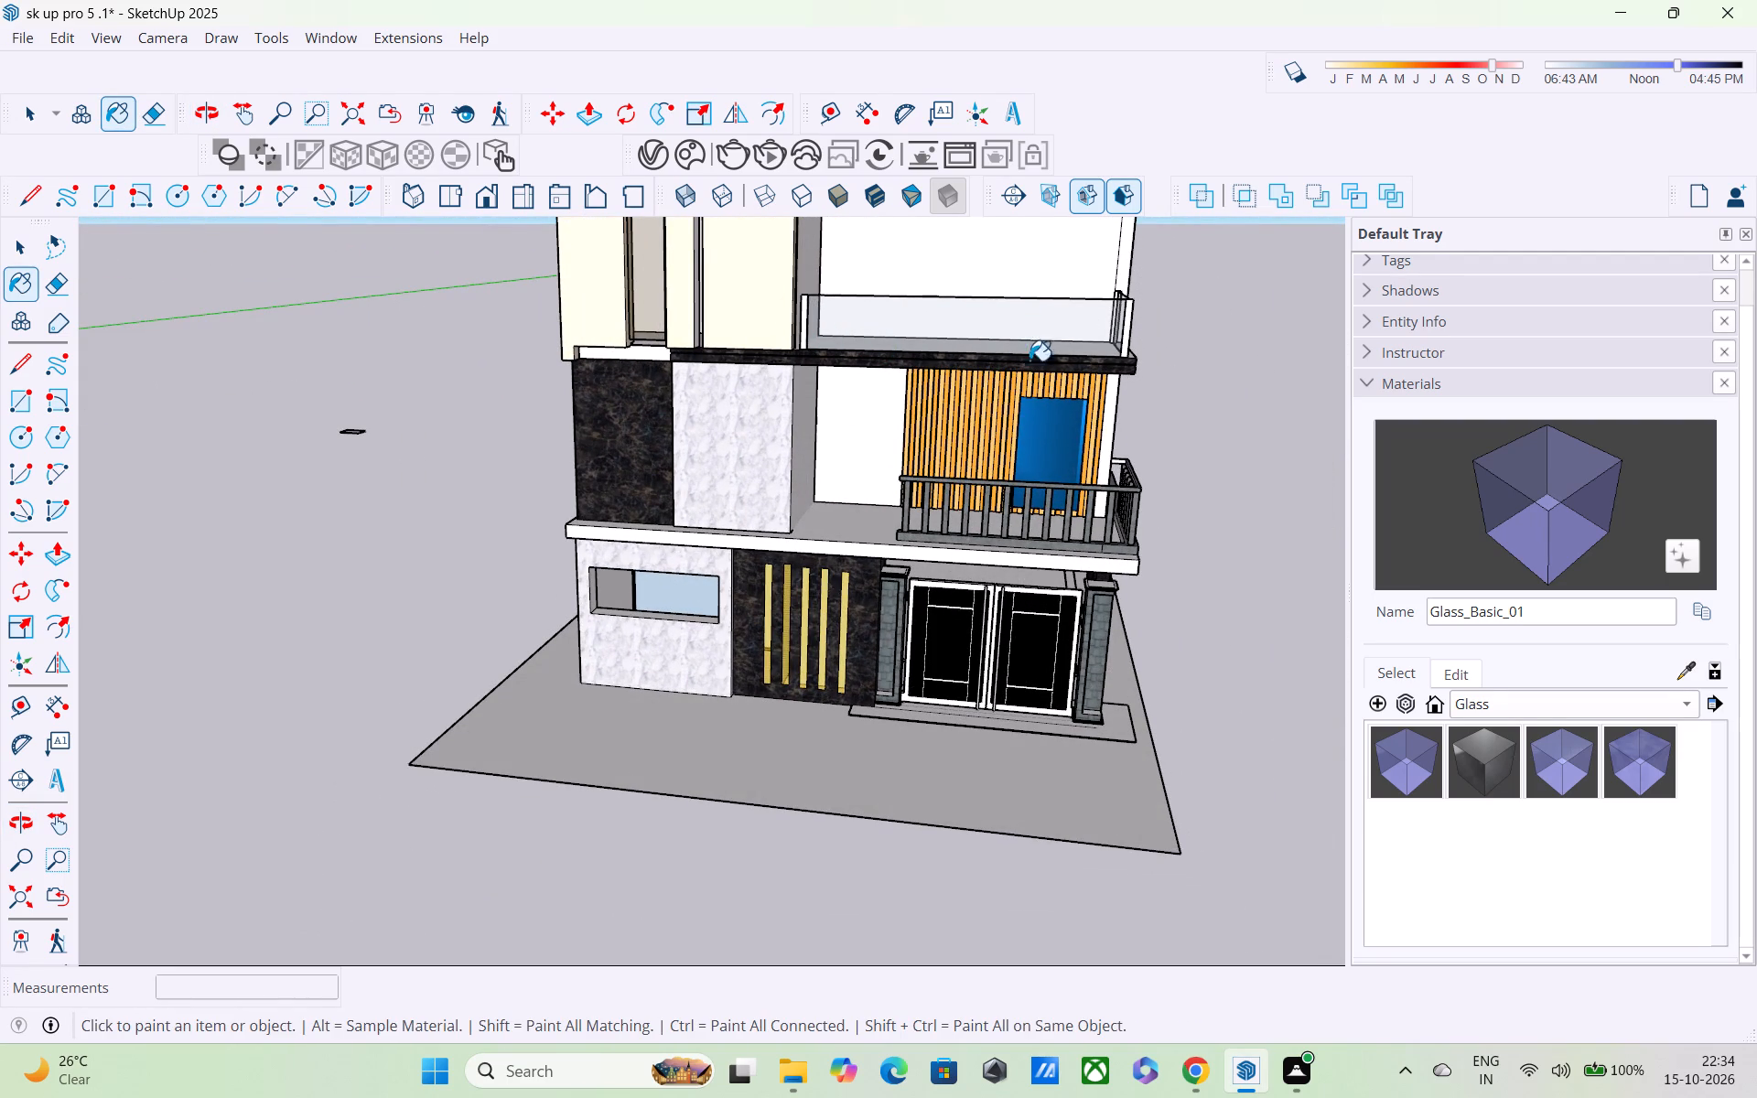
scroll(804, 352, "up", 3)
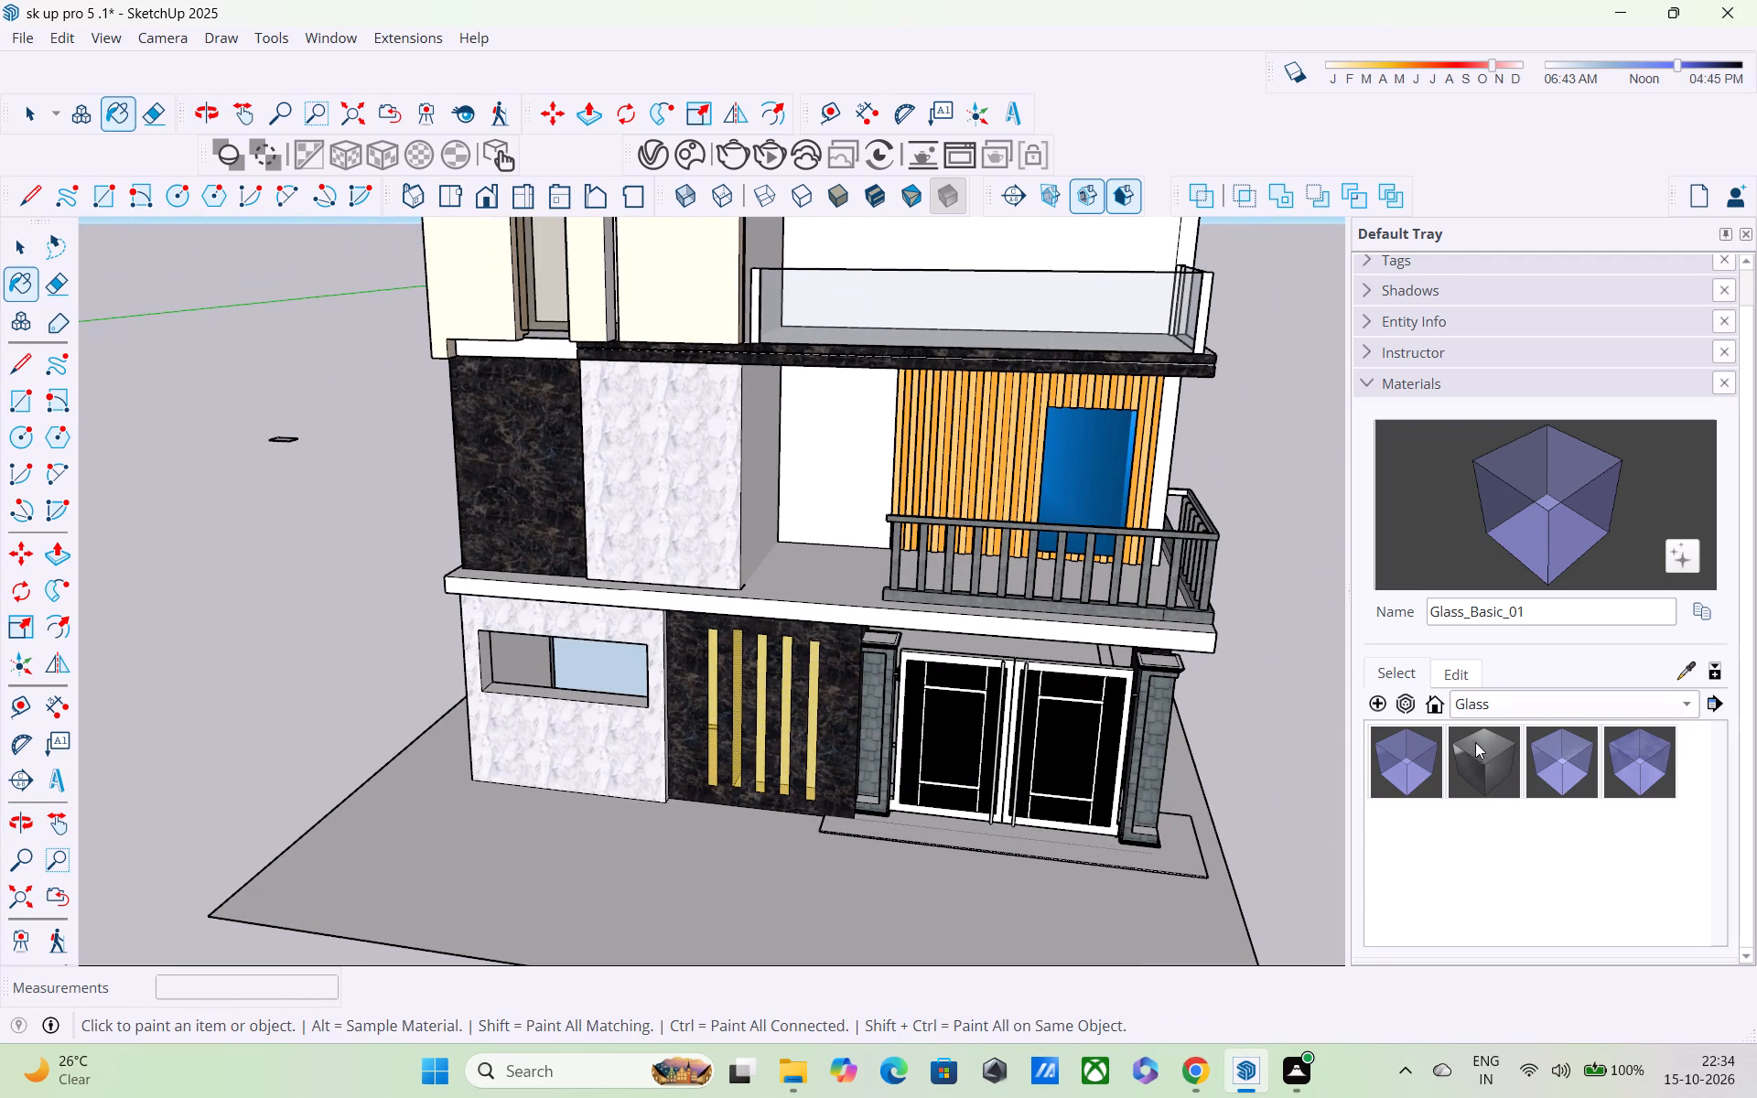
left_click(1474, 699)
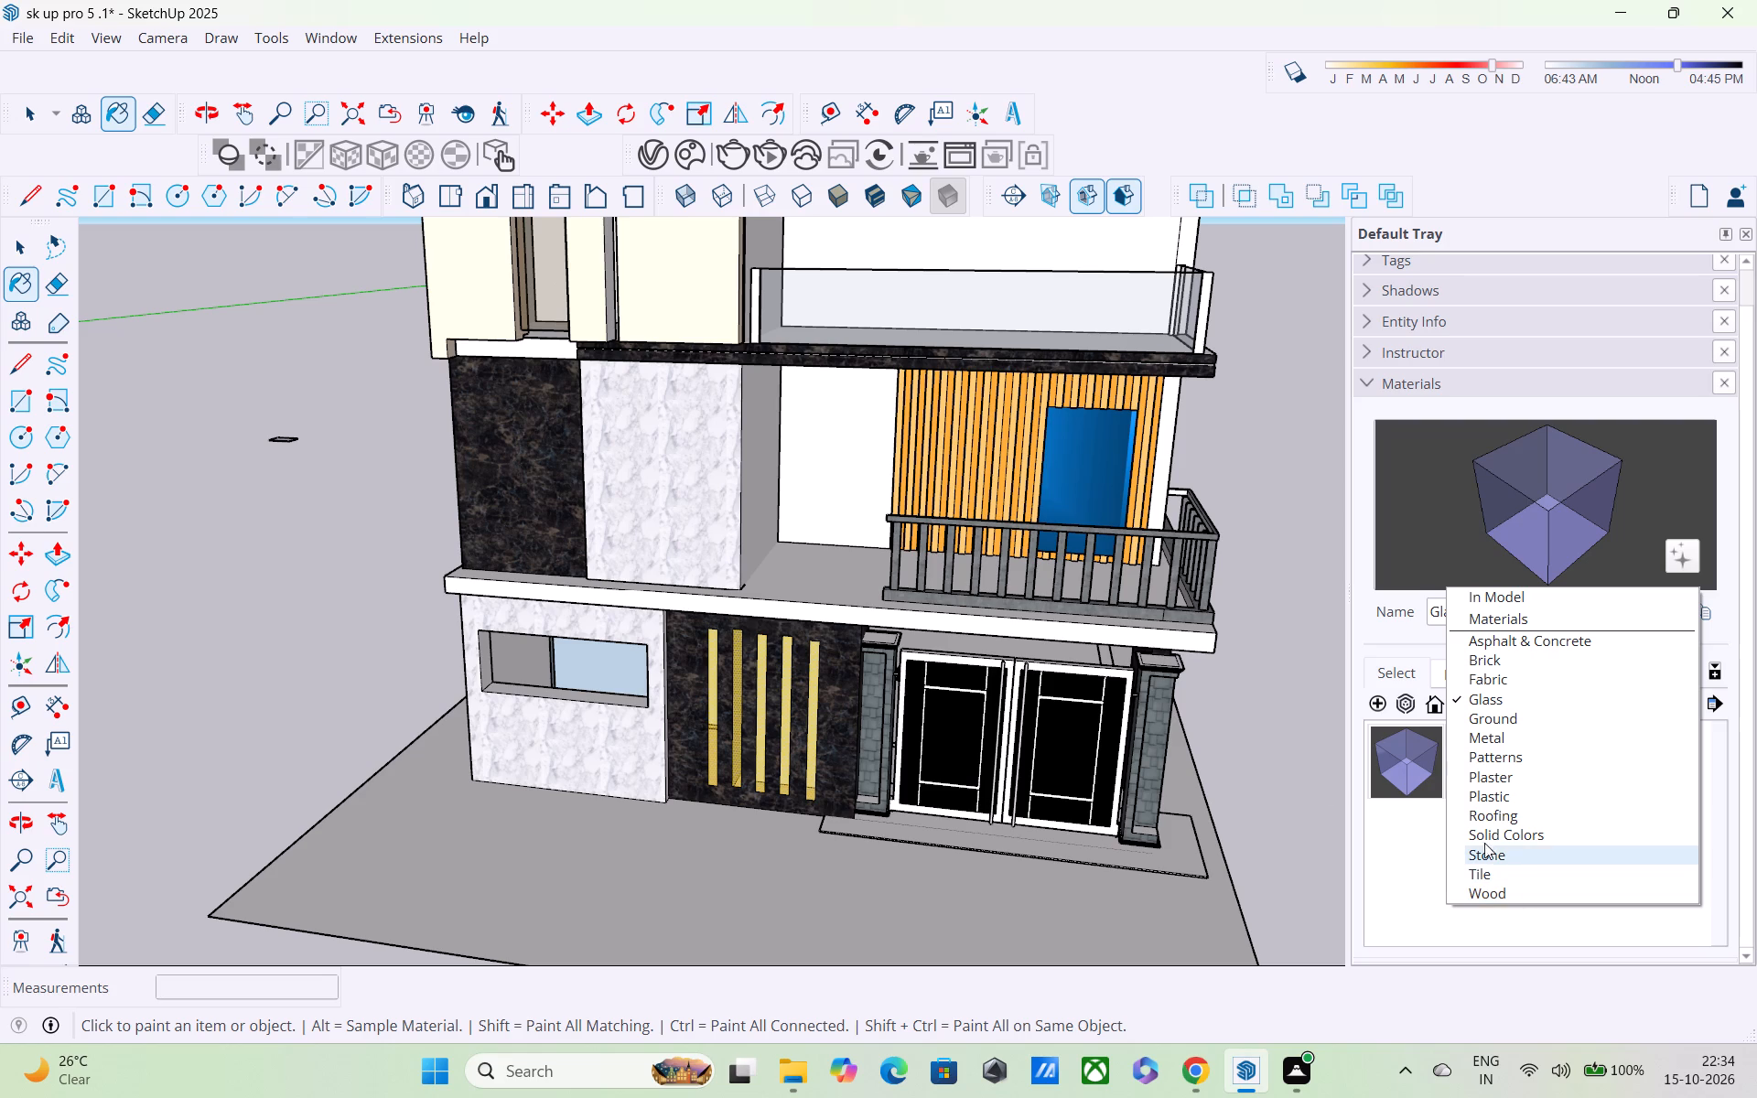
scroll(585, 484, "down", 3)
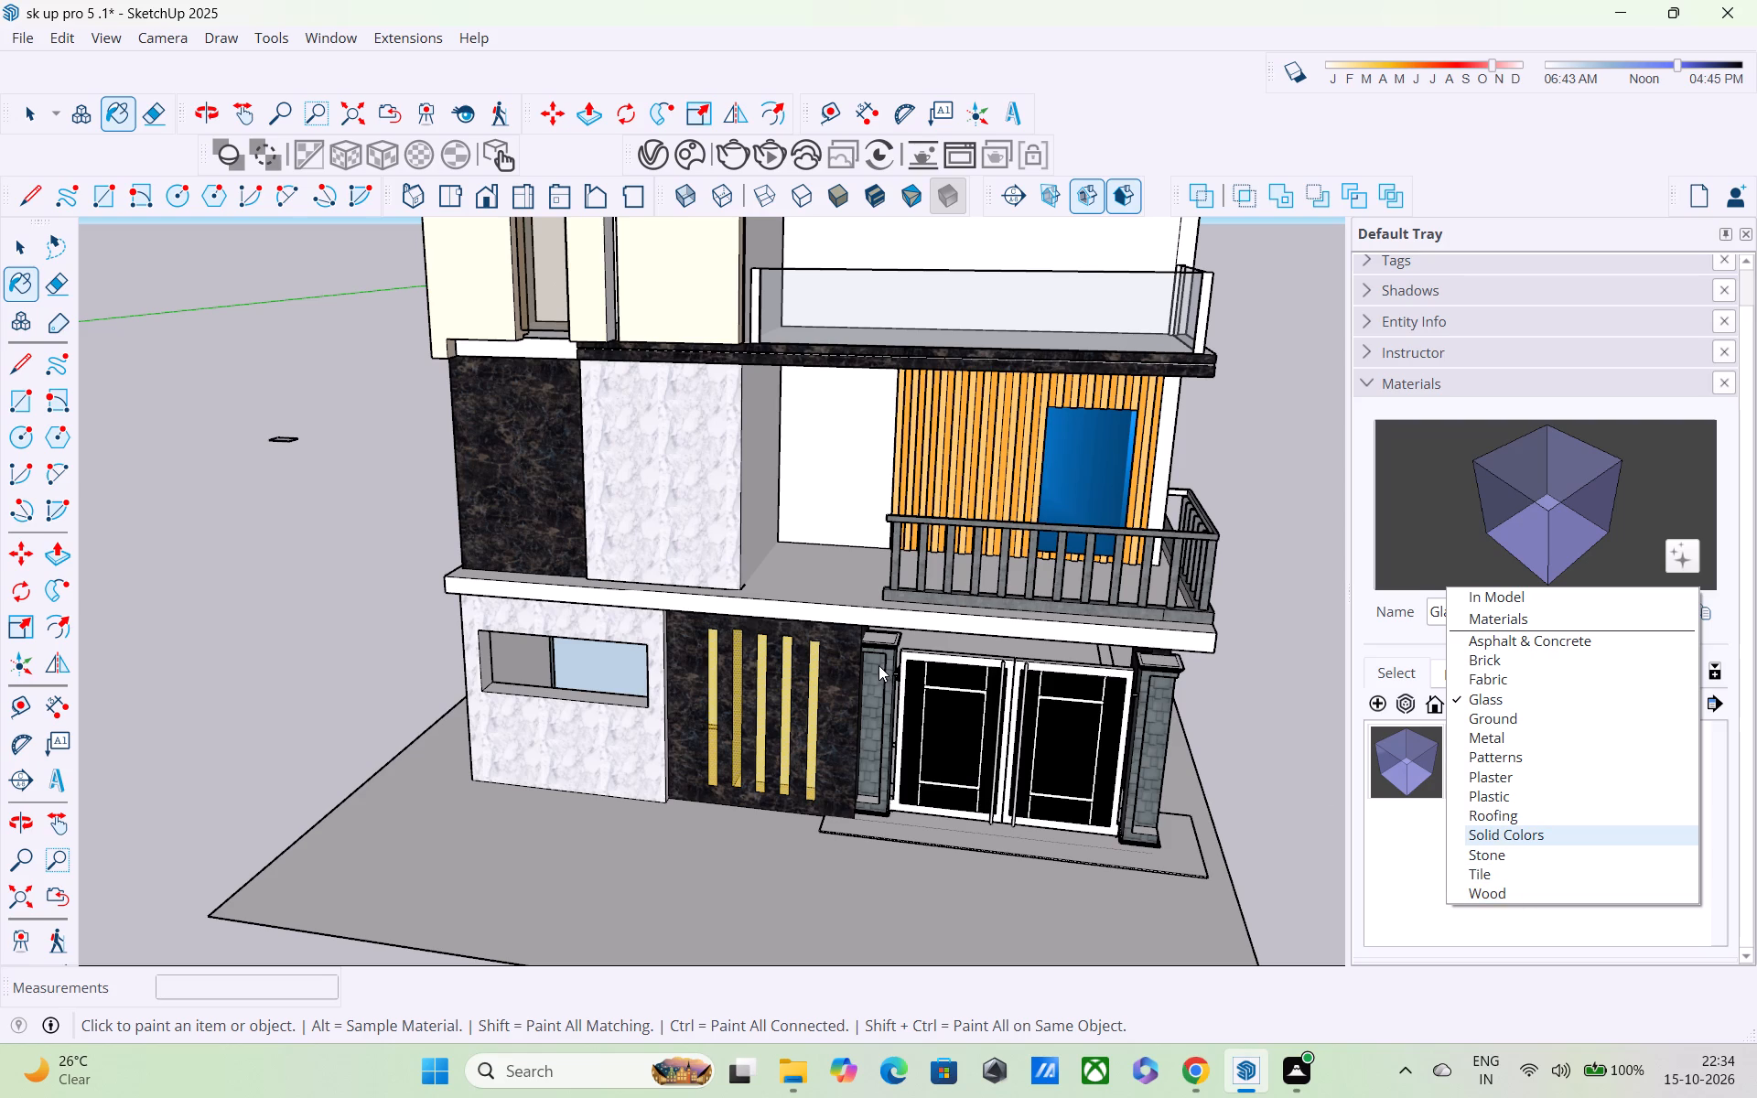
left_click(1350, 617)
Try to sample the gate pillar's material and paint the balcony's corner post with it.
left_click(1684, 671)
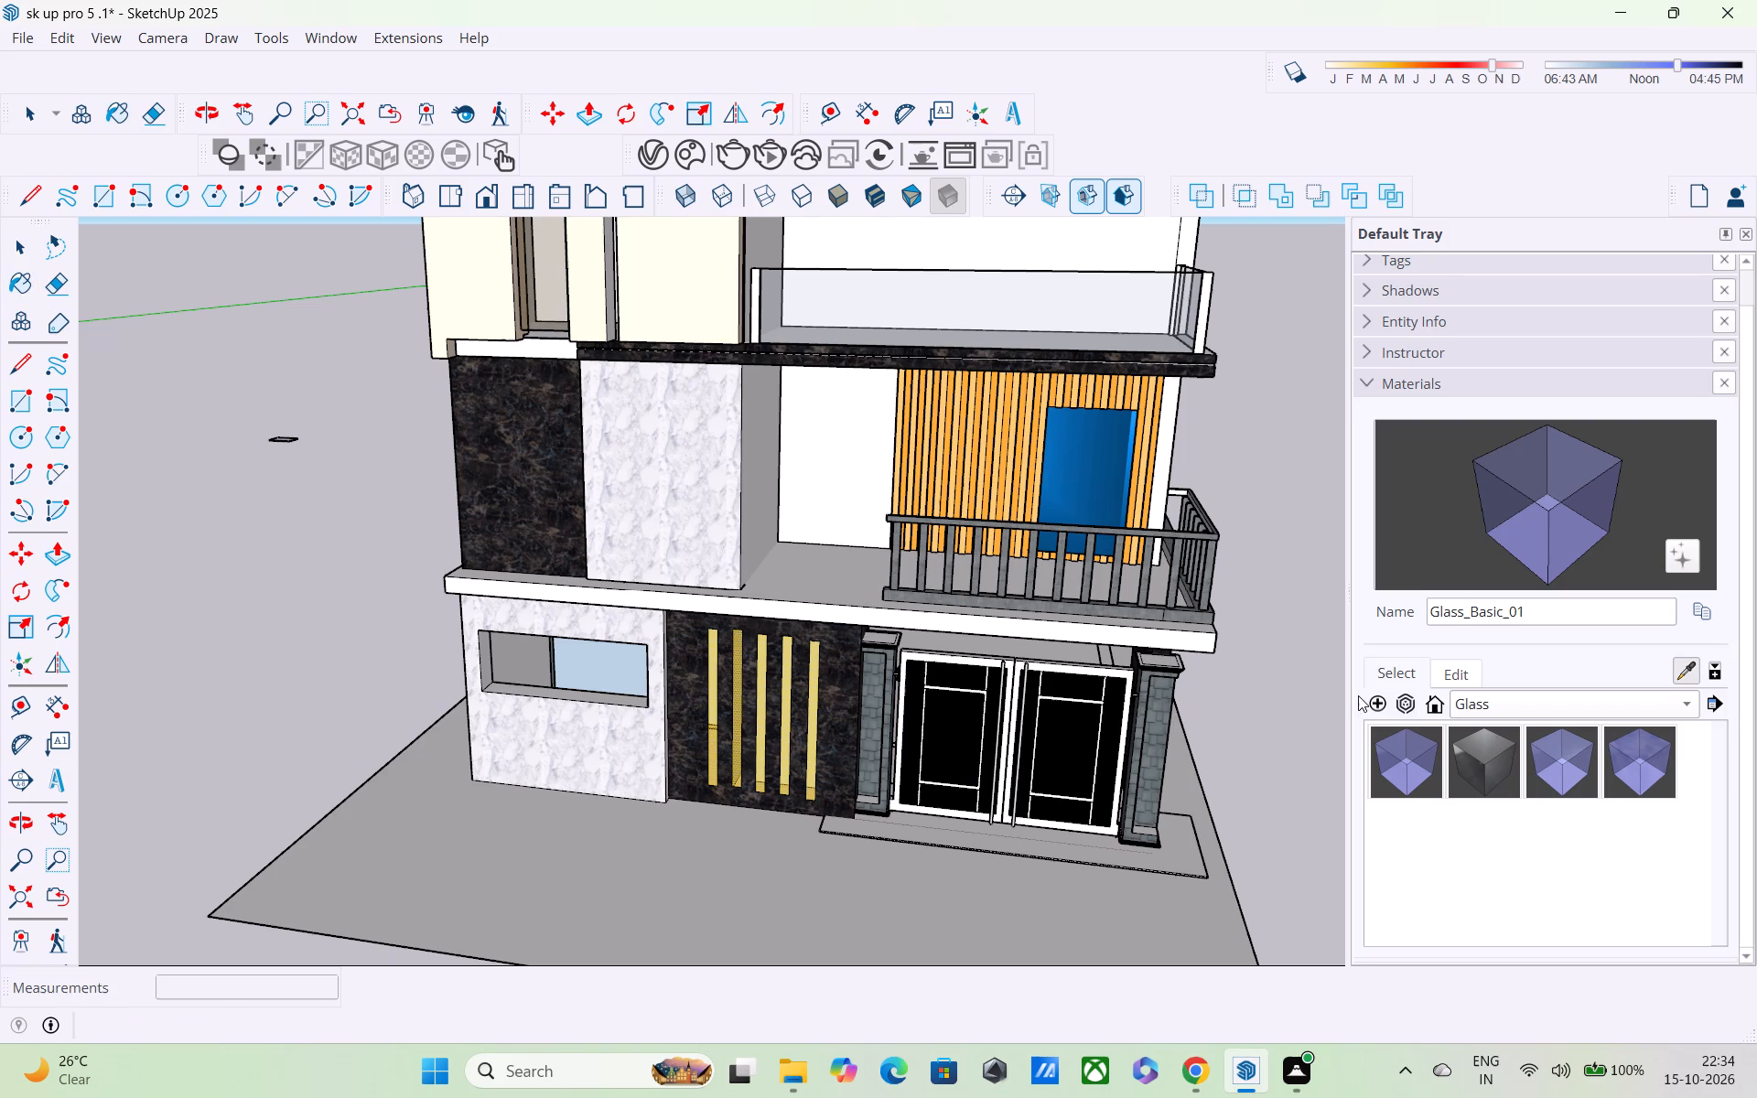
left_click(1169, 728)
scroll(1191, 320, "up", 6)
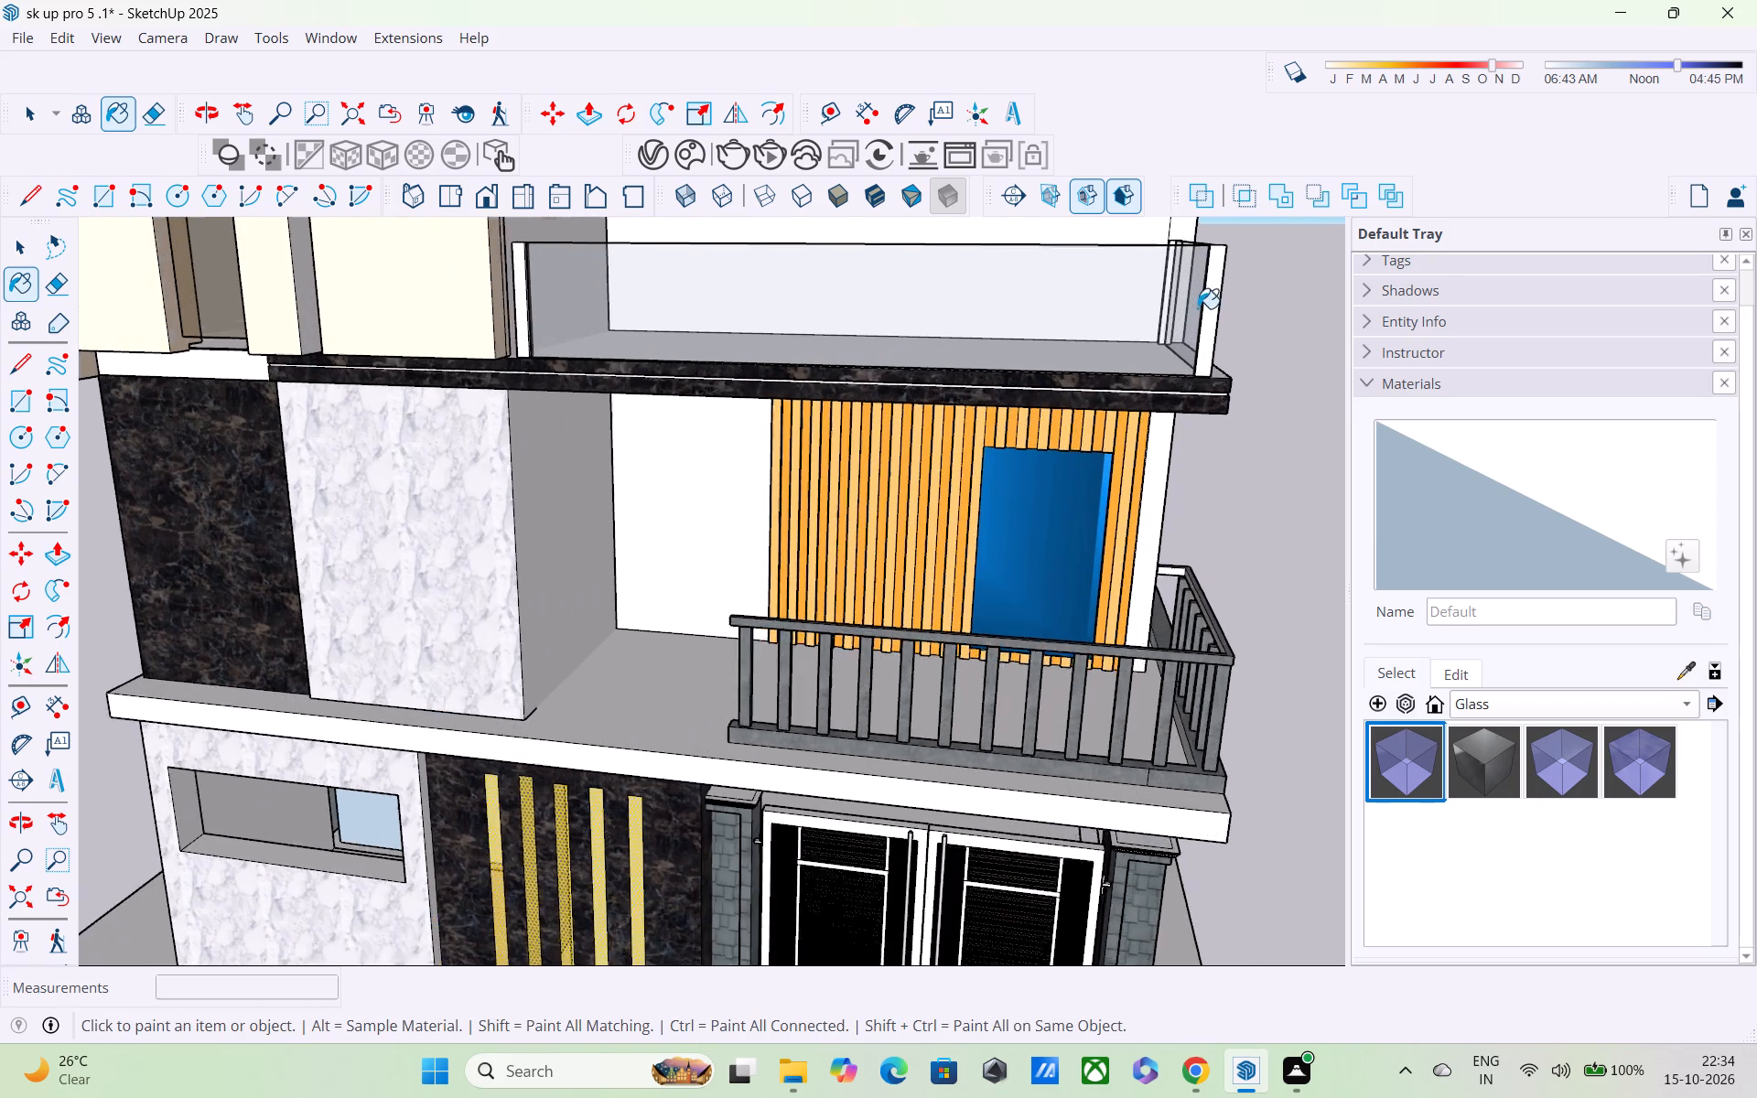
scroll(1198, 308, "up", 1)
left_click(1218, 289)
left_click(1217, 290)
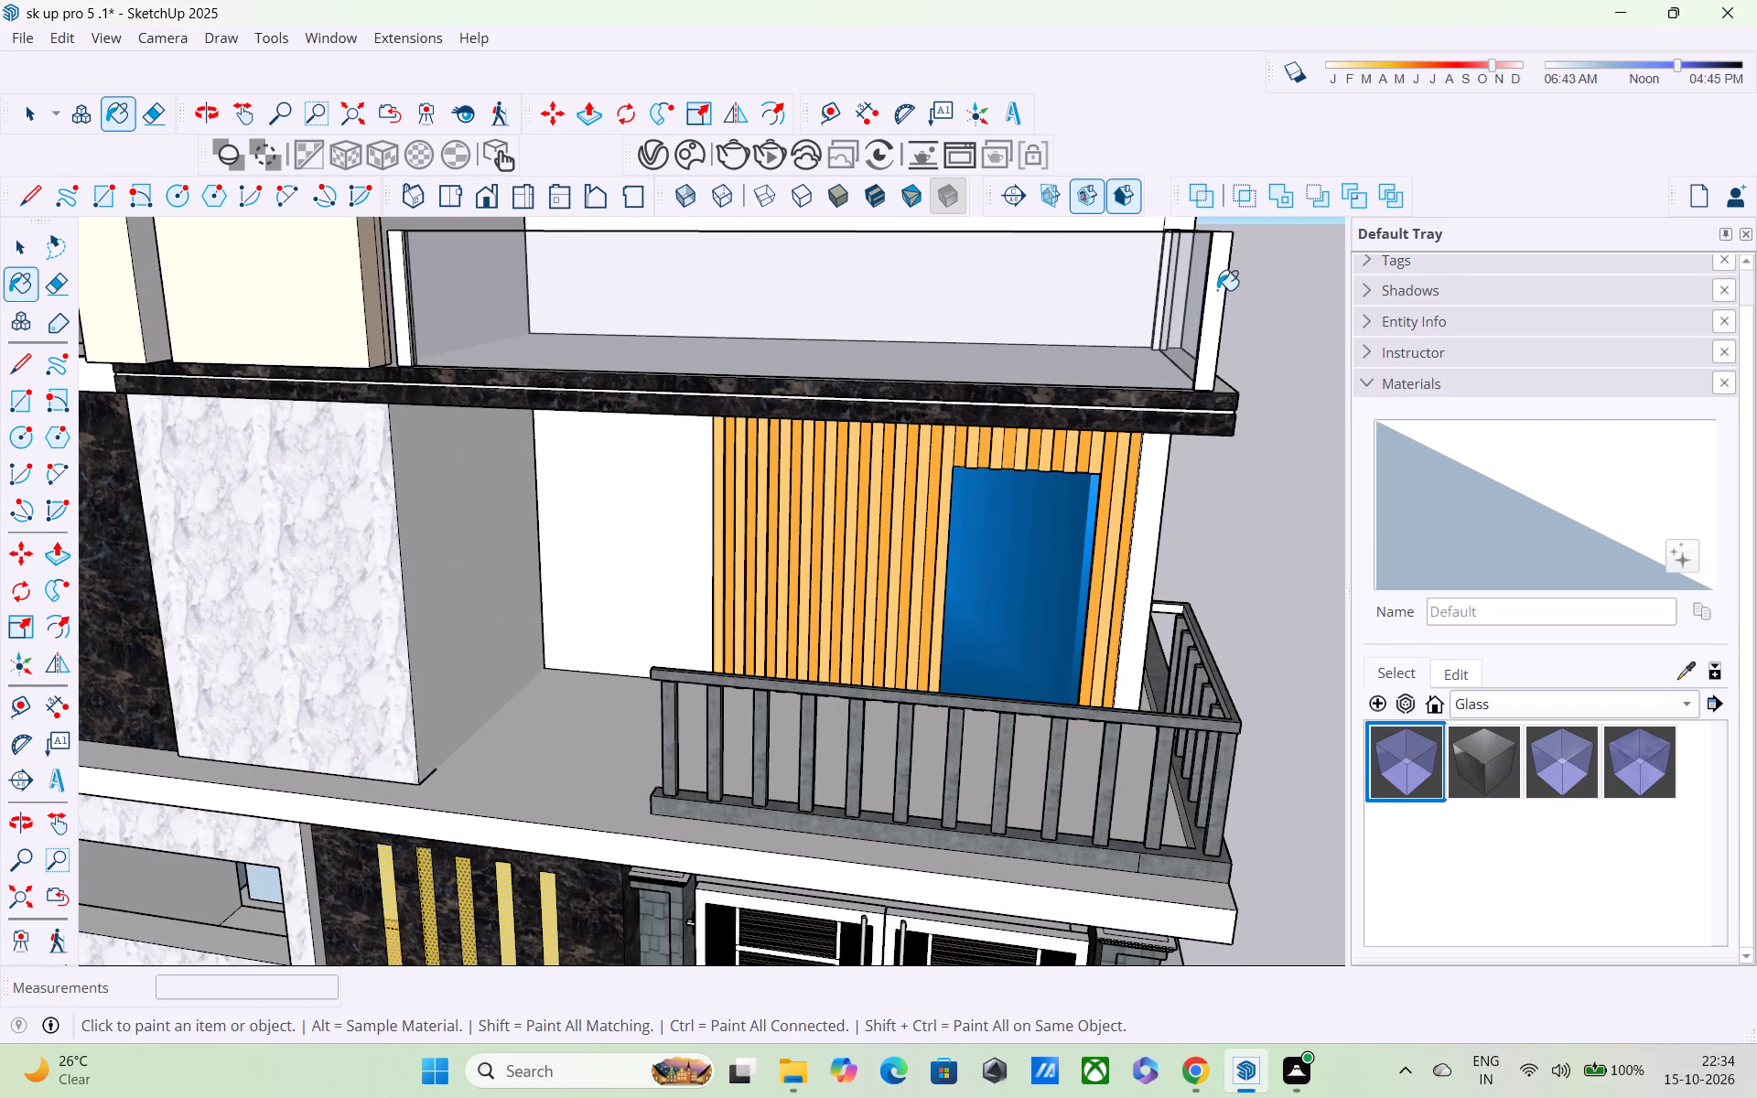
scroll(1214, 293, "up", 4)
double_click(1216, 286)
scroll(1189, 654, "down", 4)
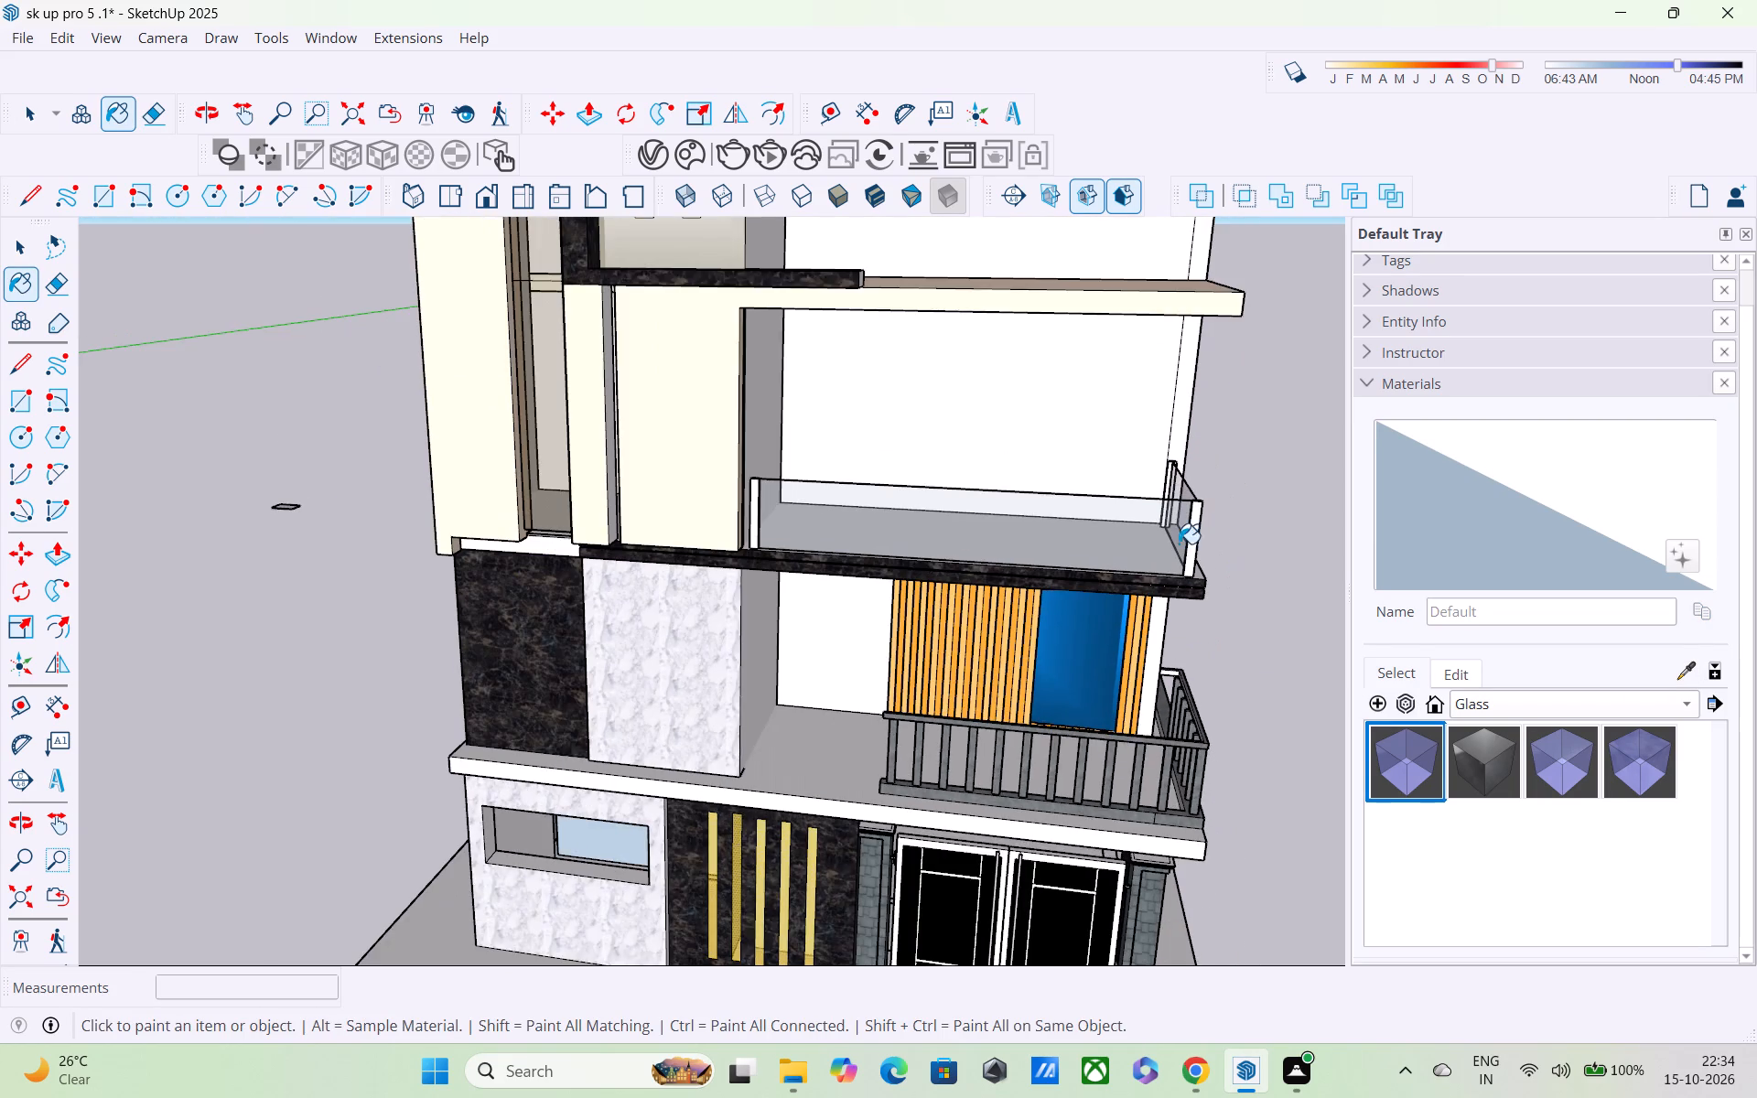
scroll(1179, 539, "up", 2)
Open the corner post group, sample the GreyOffset stone from the gate pillar and paint the post's front face with it.
key("space")
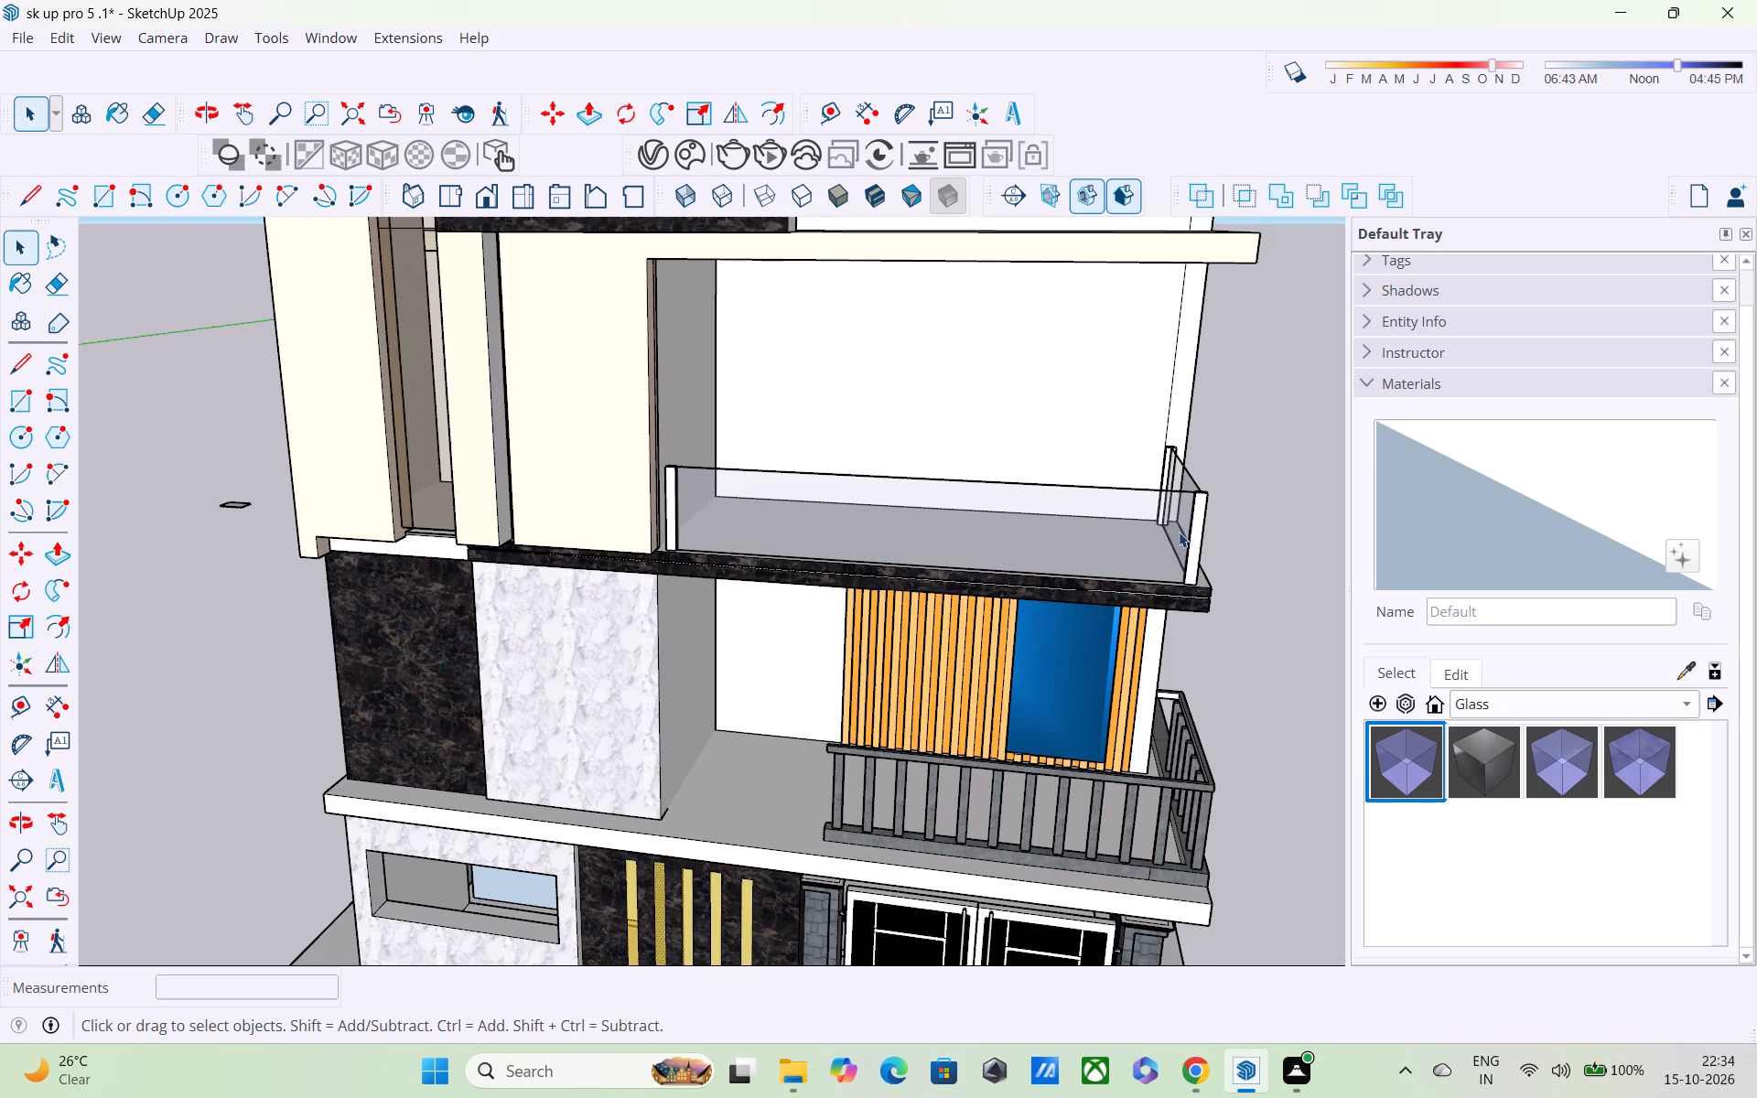
scroll(1177, 529, "up", 1)
double_click(1202, 506)
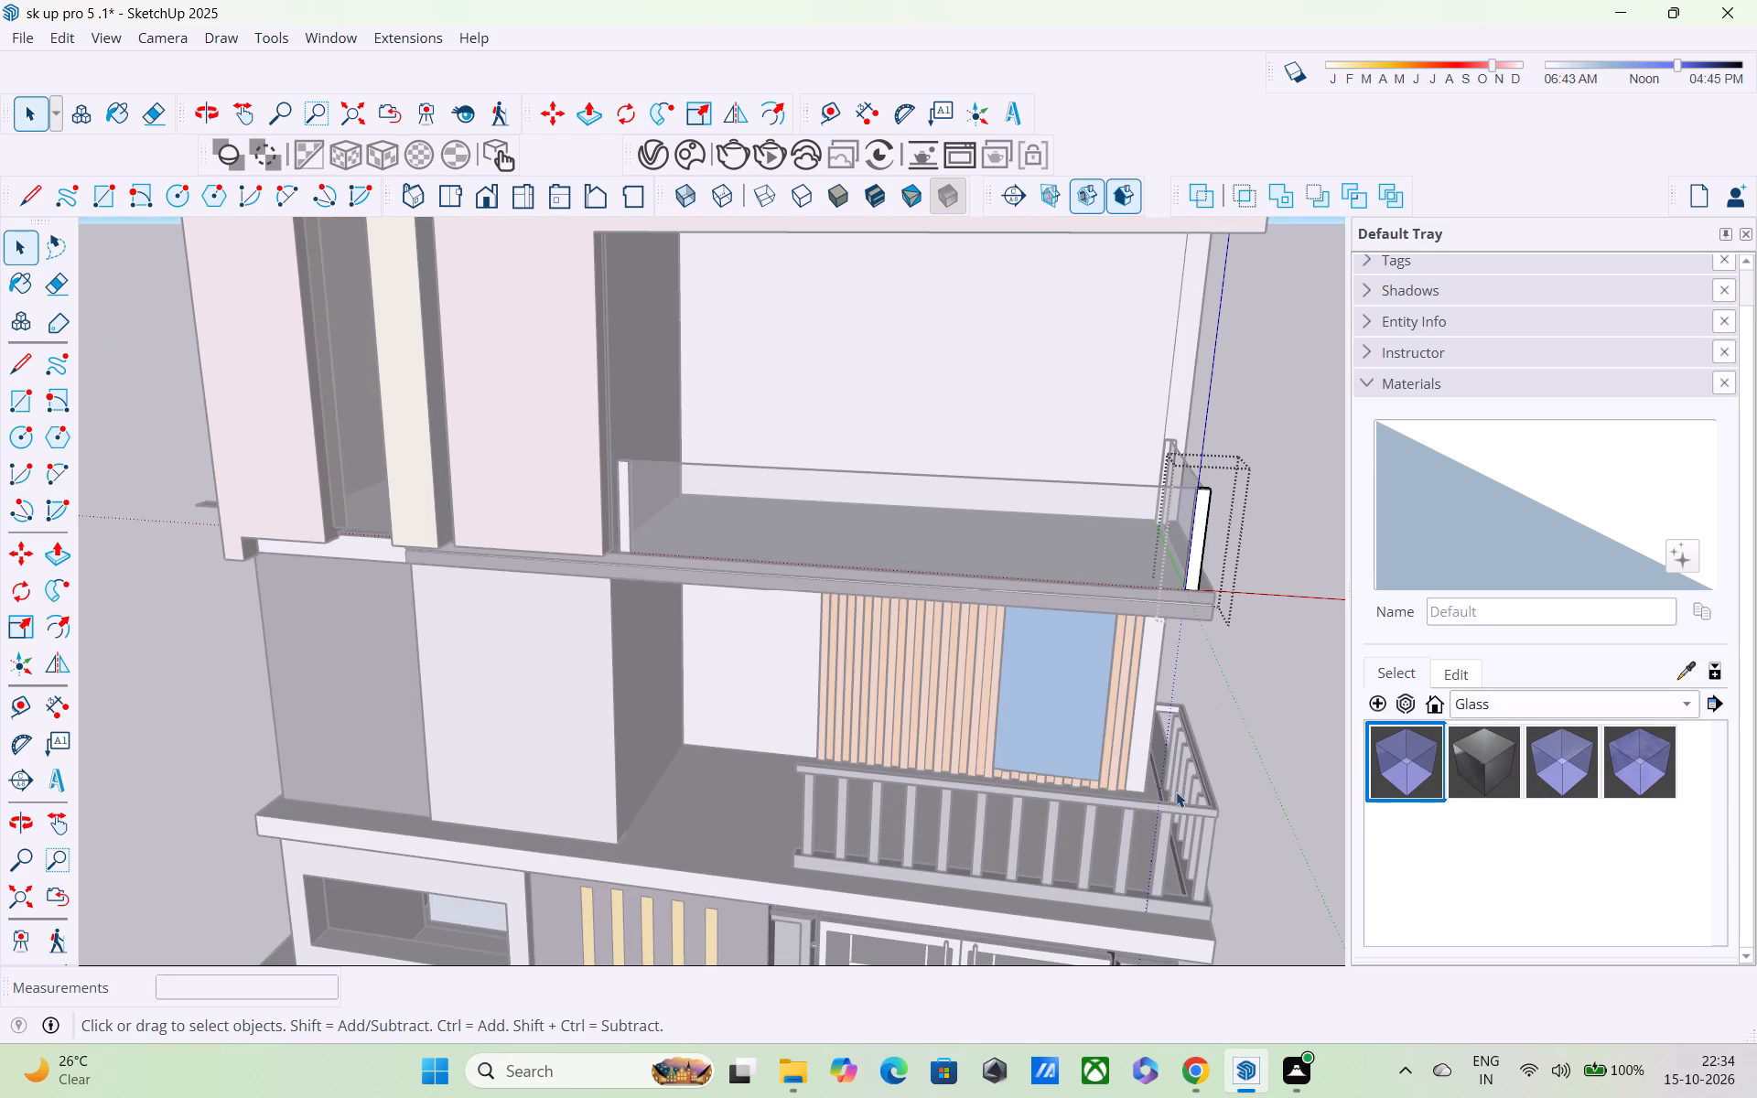
scroll(1193, 777, "down", 1)
middle_click_drag(1051, 769, 997, 544)
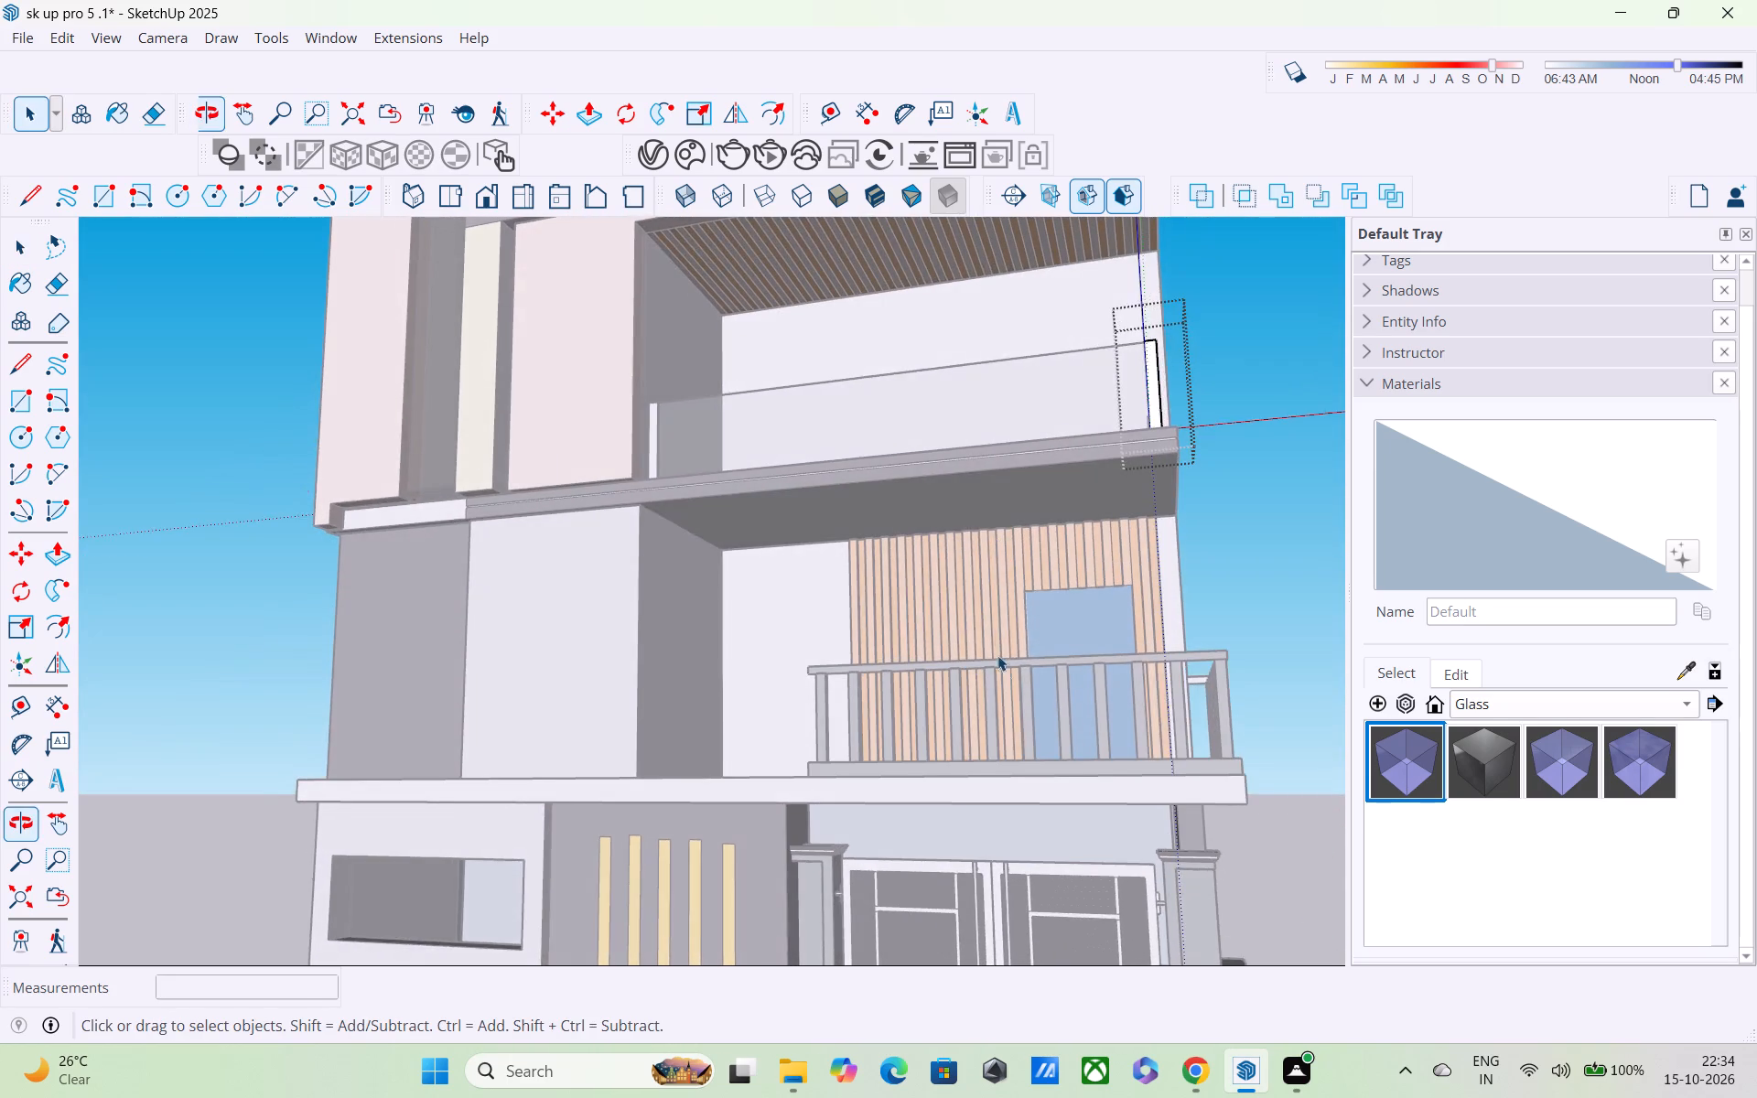
scroll(1014, 682, "down", 1)
left_click(1687, 671)
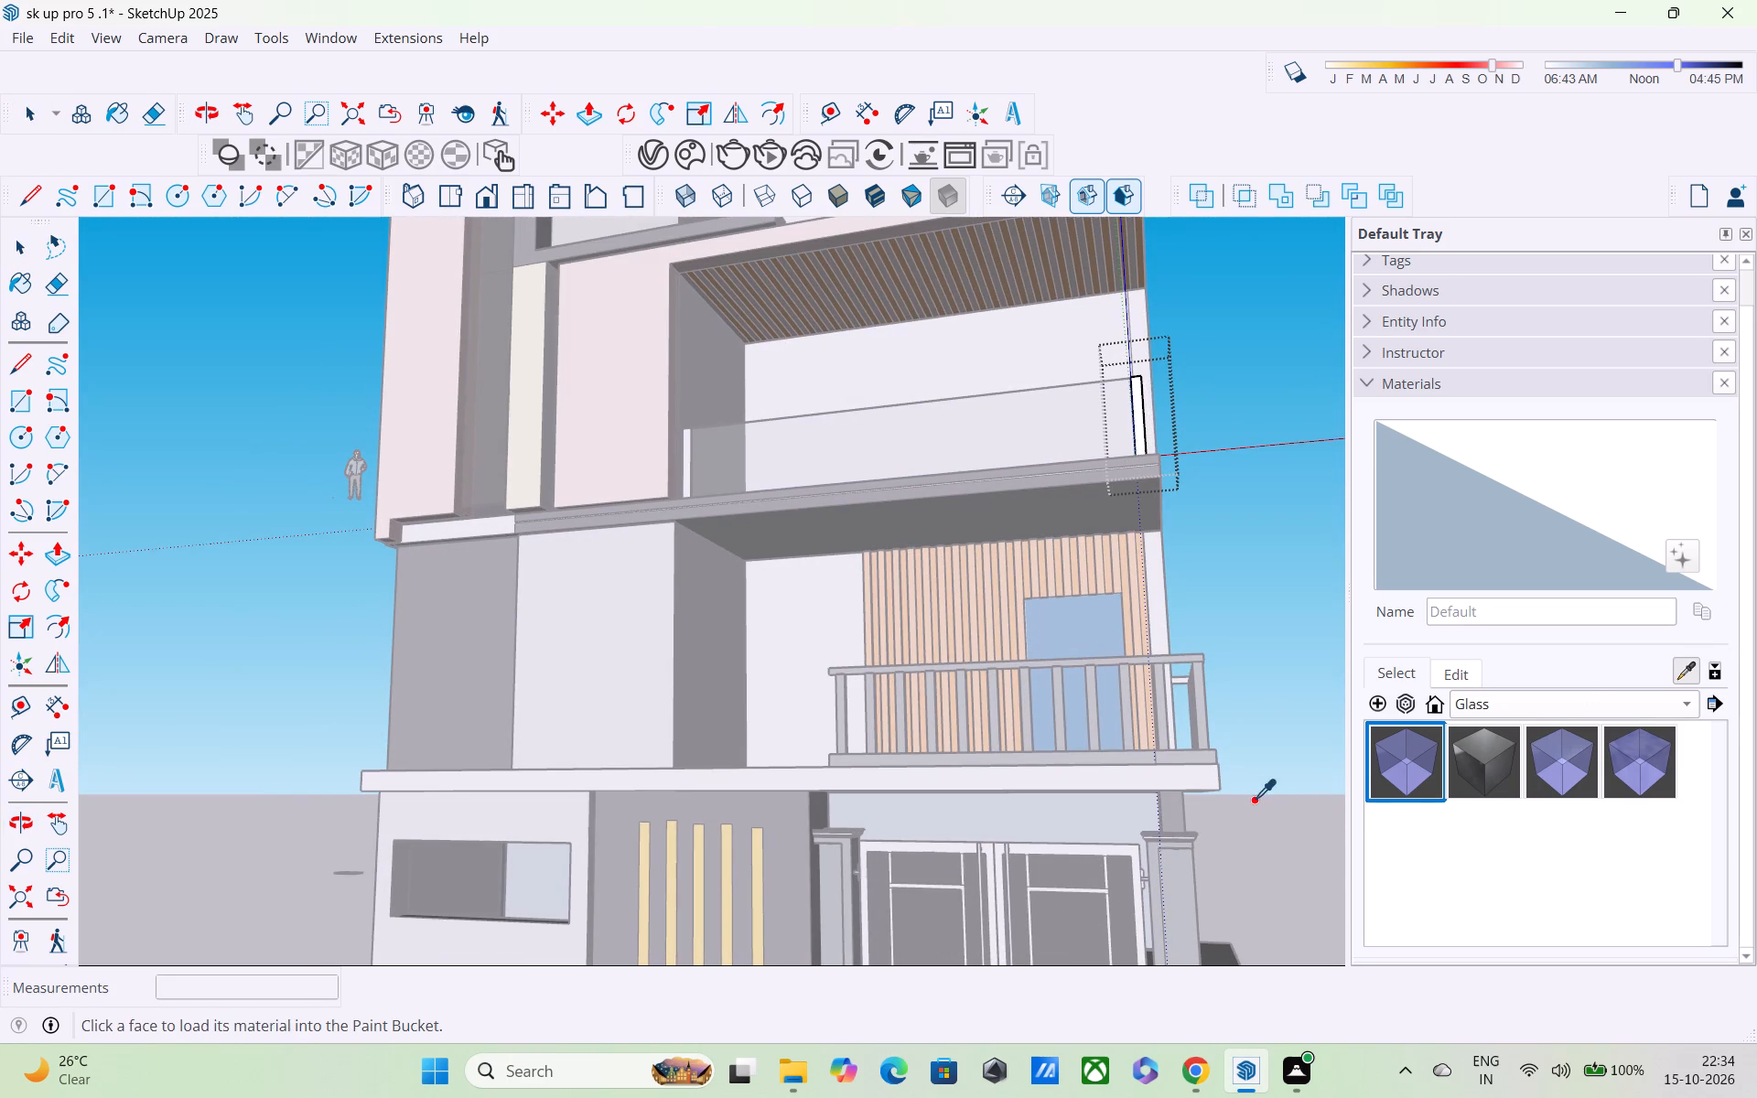
middle_click_drag(1239, 810, 1162, 602, "shift")
left_click(1134, 782)
middle_click_drag(1117, 662, 1206, 930)
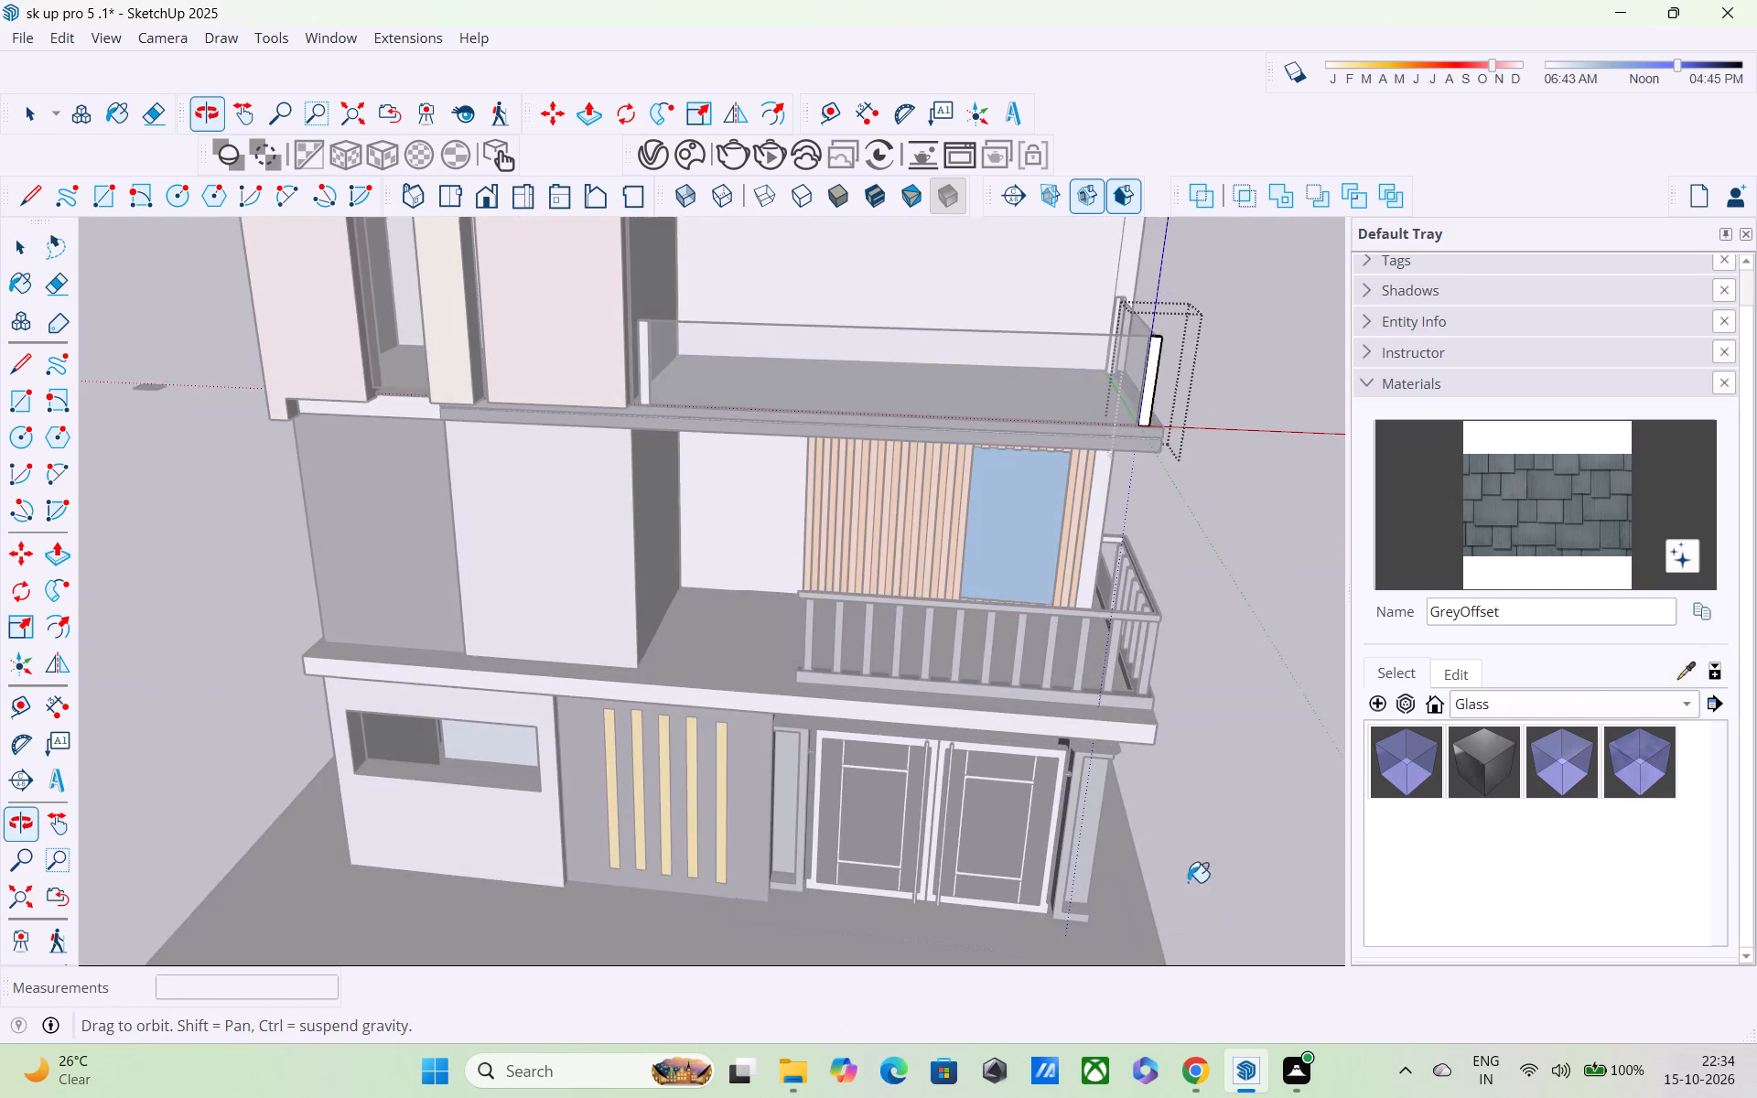
scroll(1143, 333, "up", 4)
left_click(1159, 363)
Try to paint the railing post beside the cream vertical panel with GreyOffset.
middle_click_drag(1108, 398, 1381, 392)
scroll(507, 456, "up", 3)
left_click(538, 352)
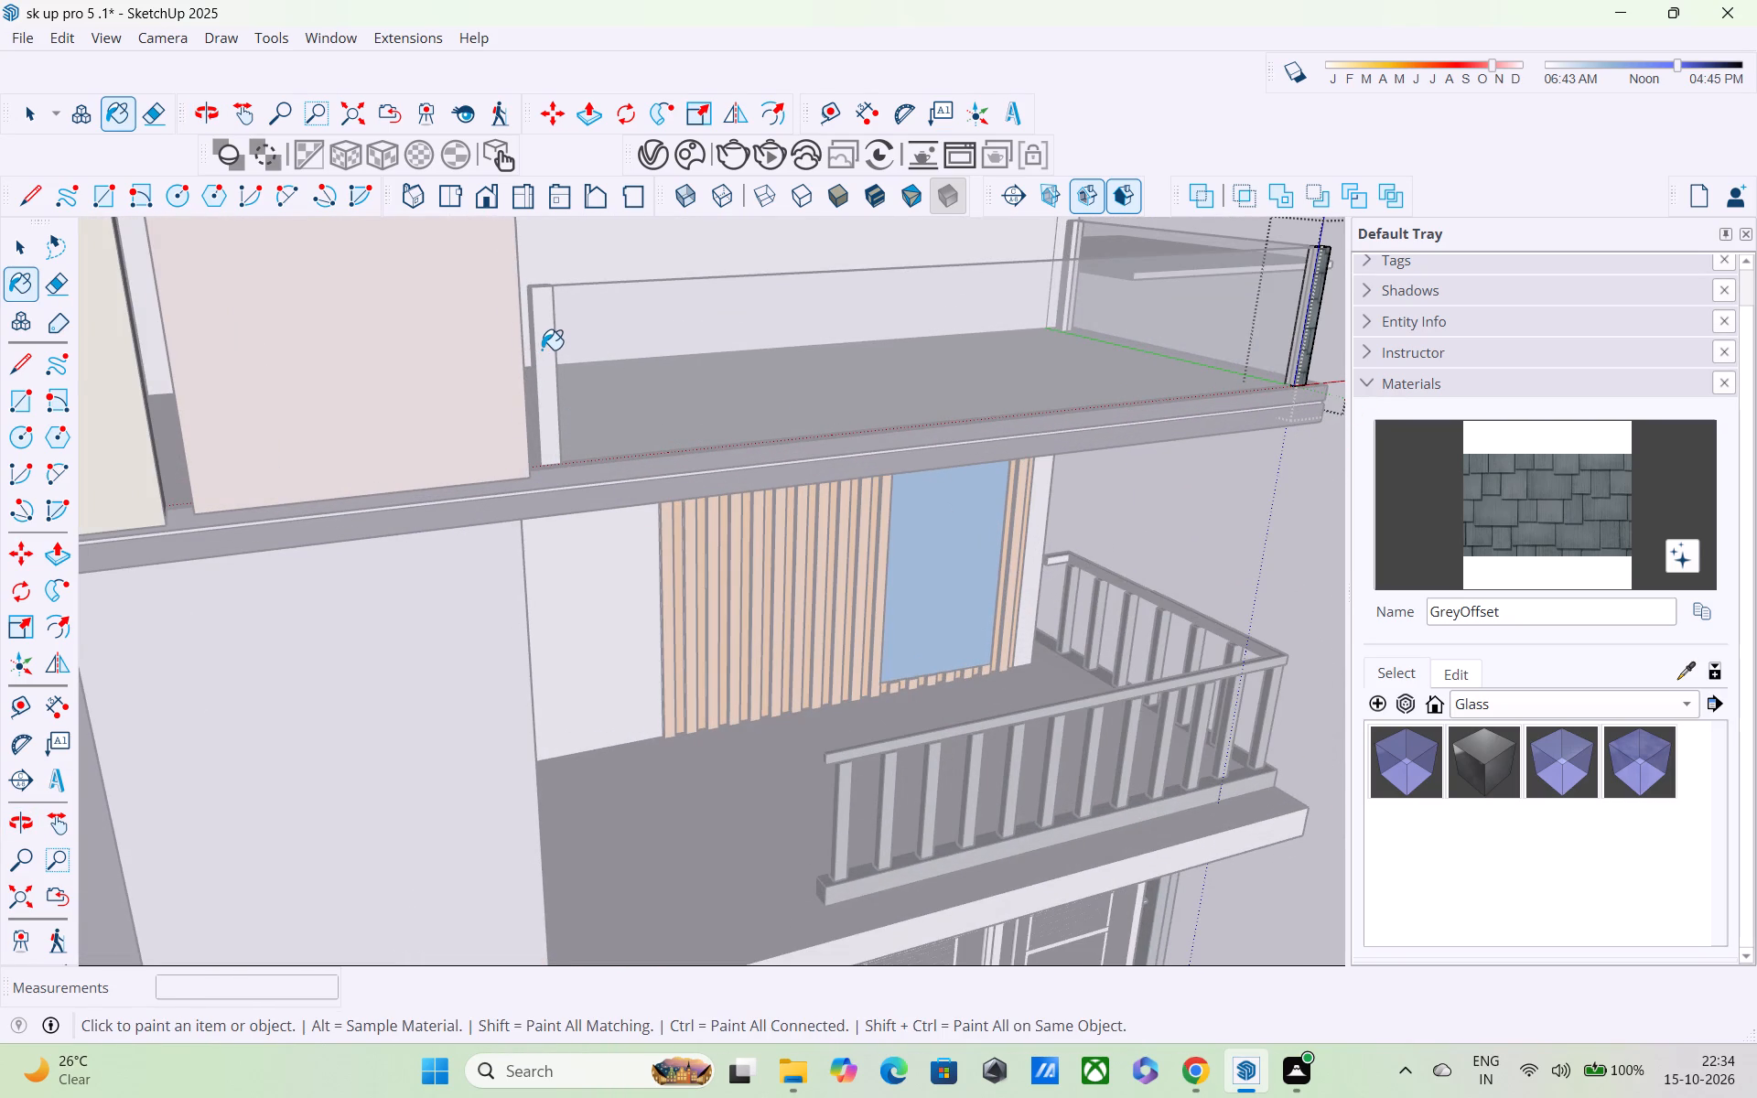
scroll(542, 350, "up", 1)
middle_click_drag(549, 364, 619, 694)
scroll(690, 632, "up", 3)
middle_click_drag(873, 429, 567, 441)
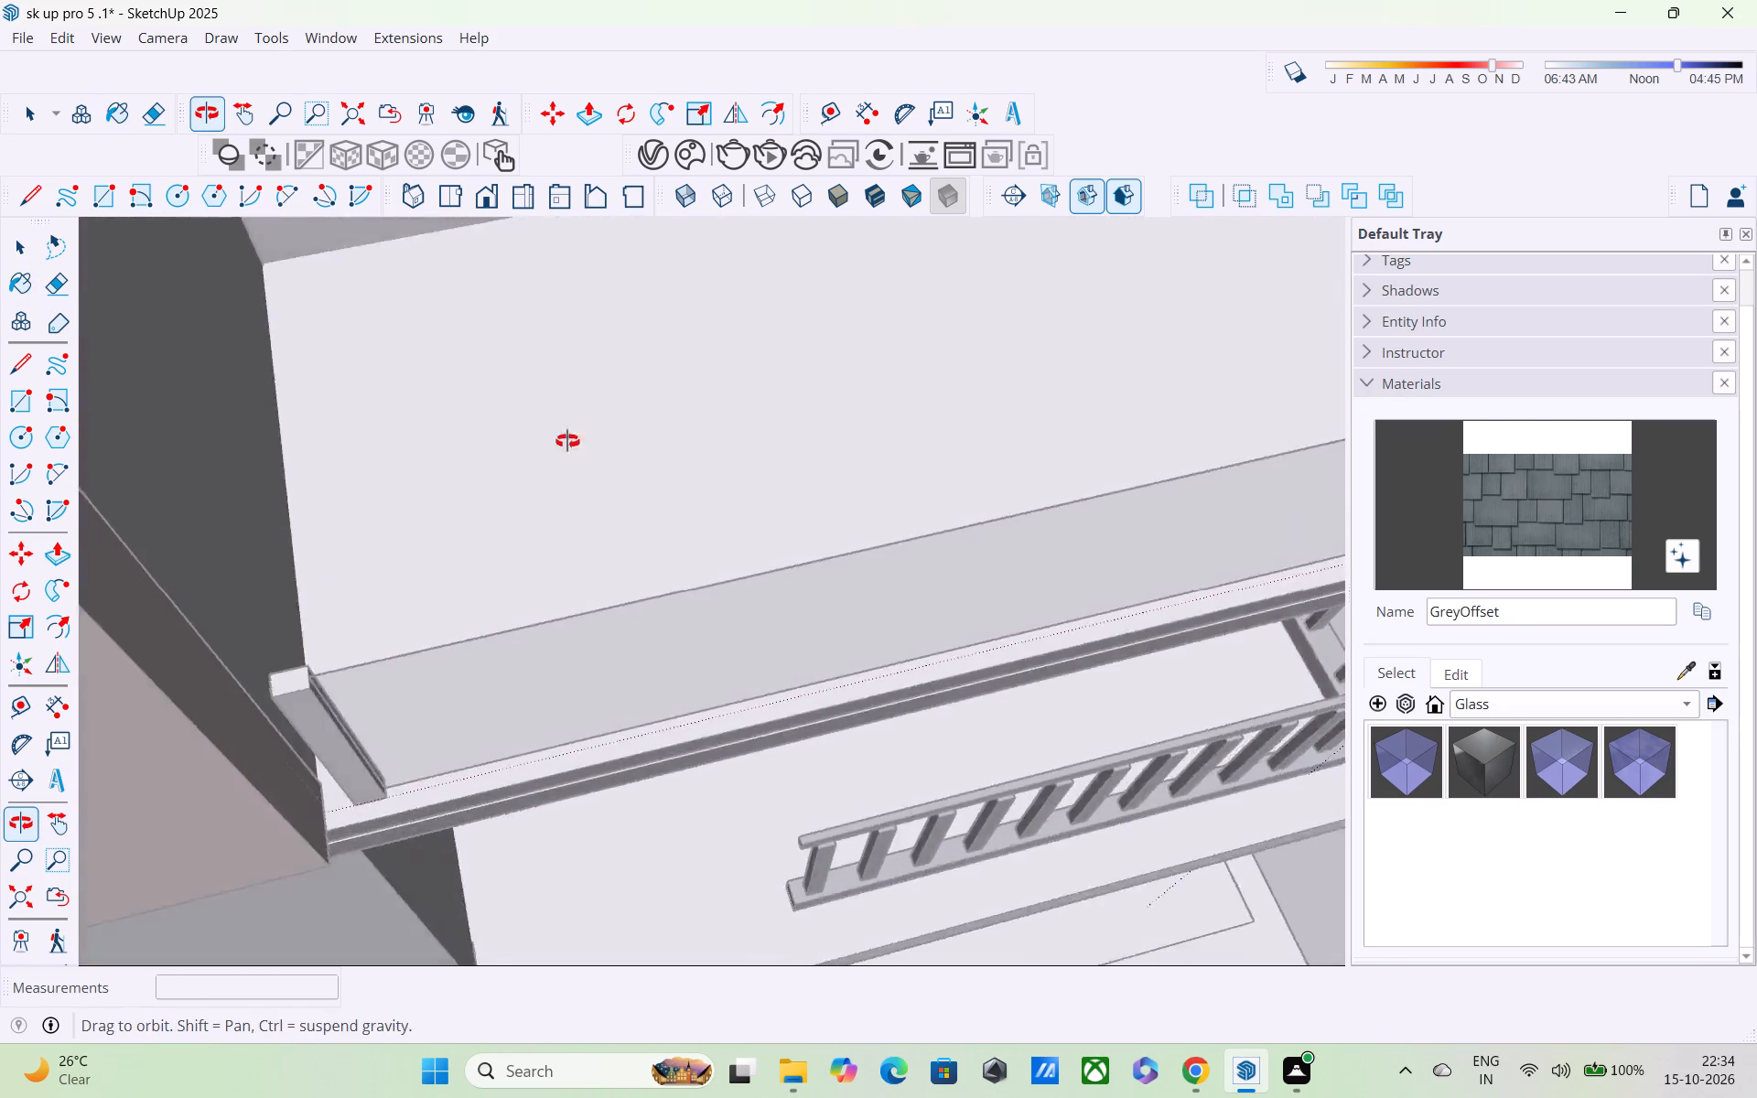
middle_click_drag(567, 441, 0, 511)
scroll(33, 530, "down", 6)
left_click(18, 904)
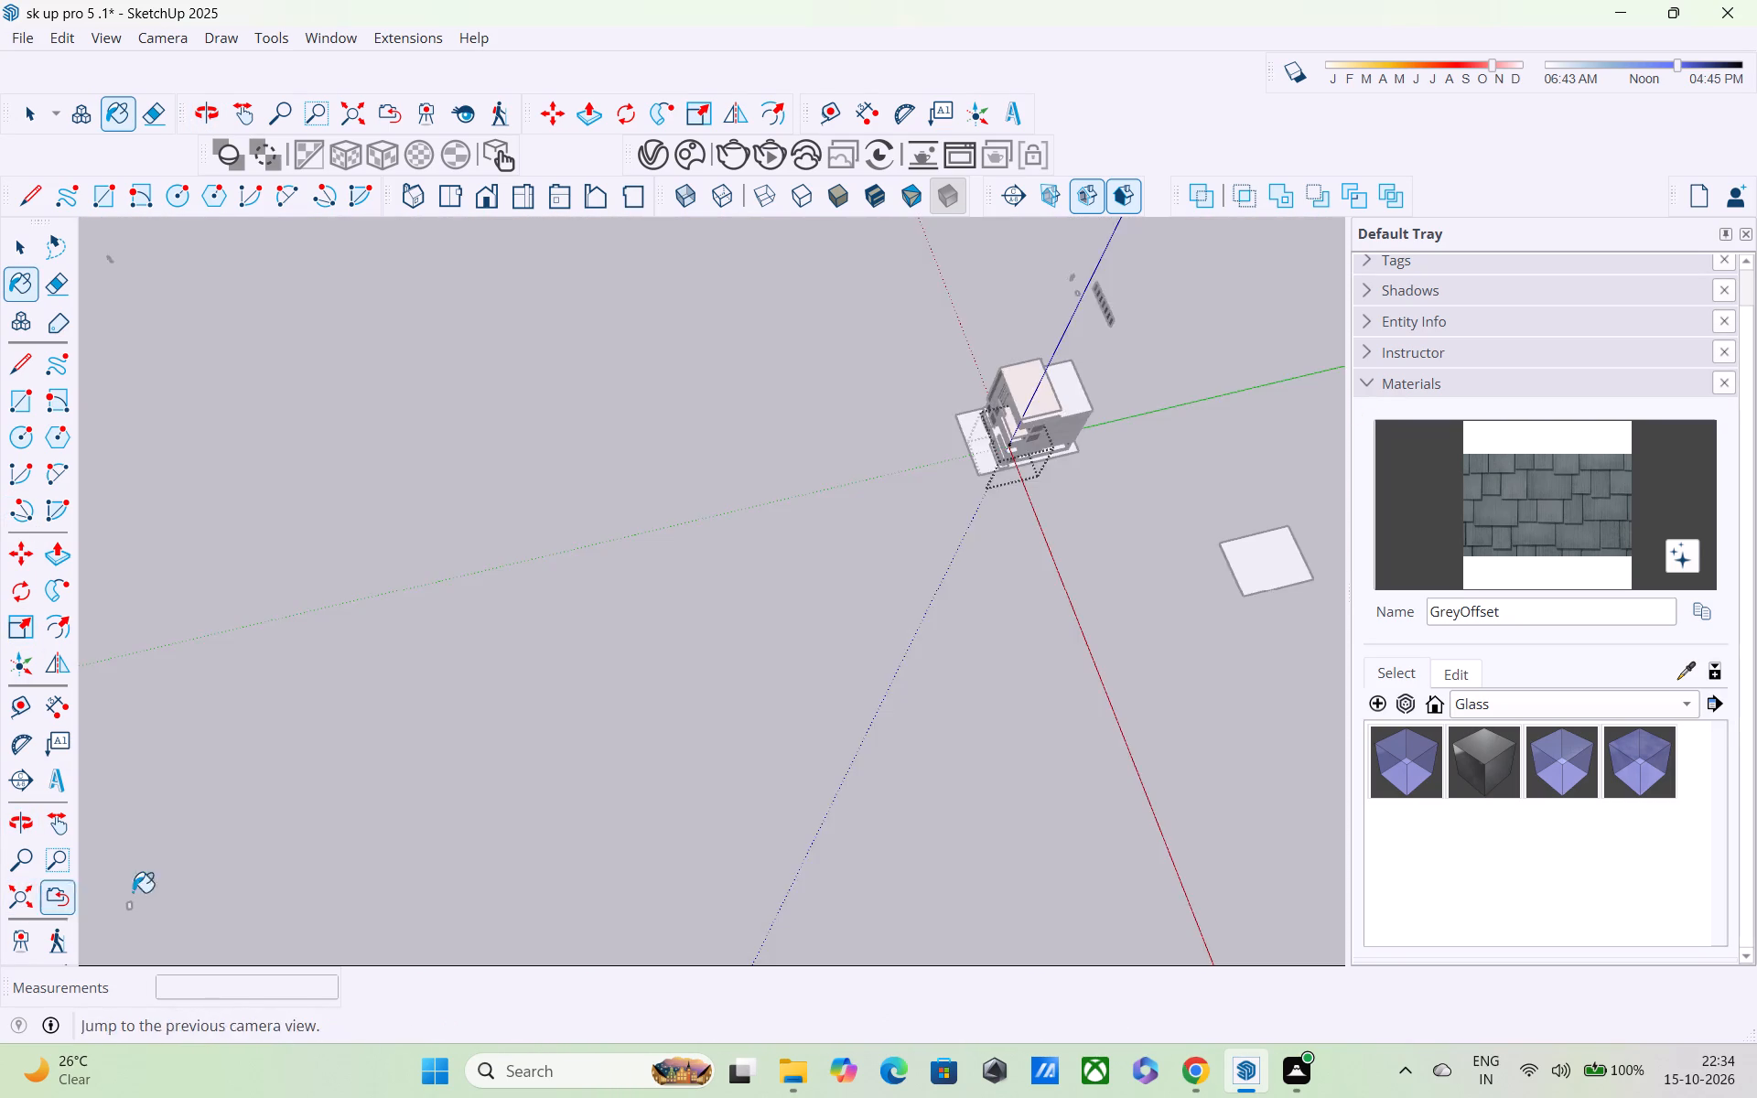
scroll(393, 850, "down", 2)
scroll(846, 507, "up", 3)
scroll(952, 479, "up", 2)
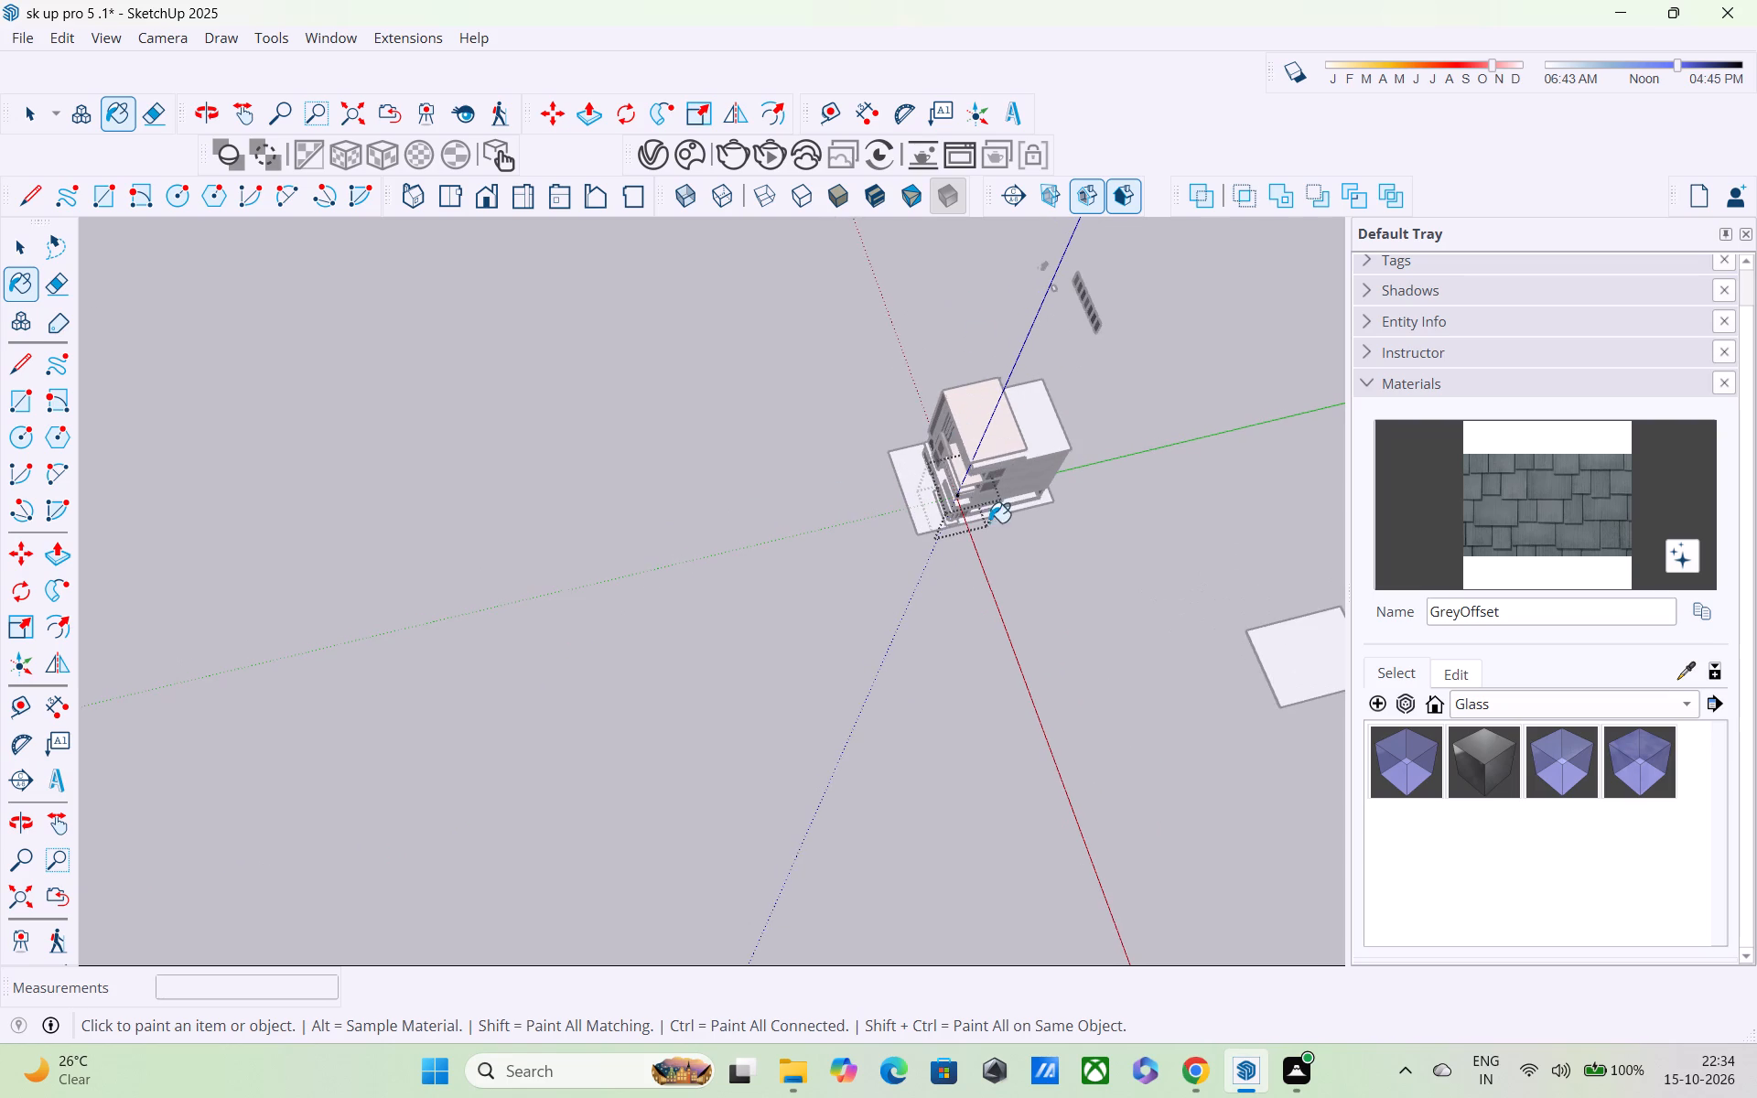
Paint the remaining visible faces and top of the balcony's corner railing post with GreyOffset.
middle_click_drag(989, 519, 953, 362)
scroll(991, 574, "up", 20)
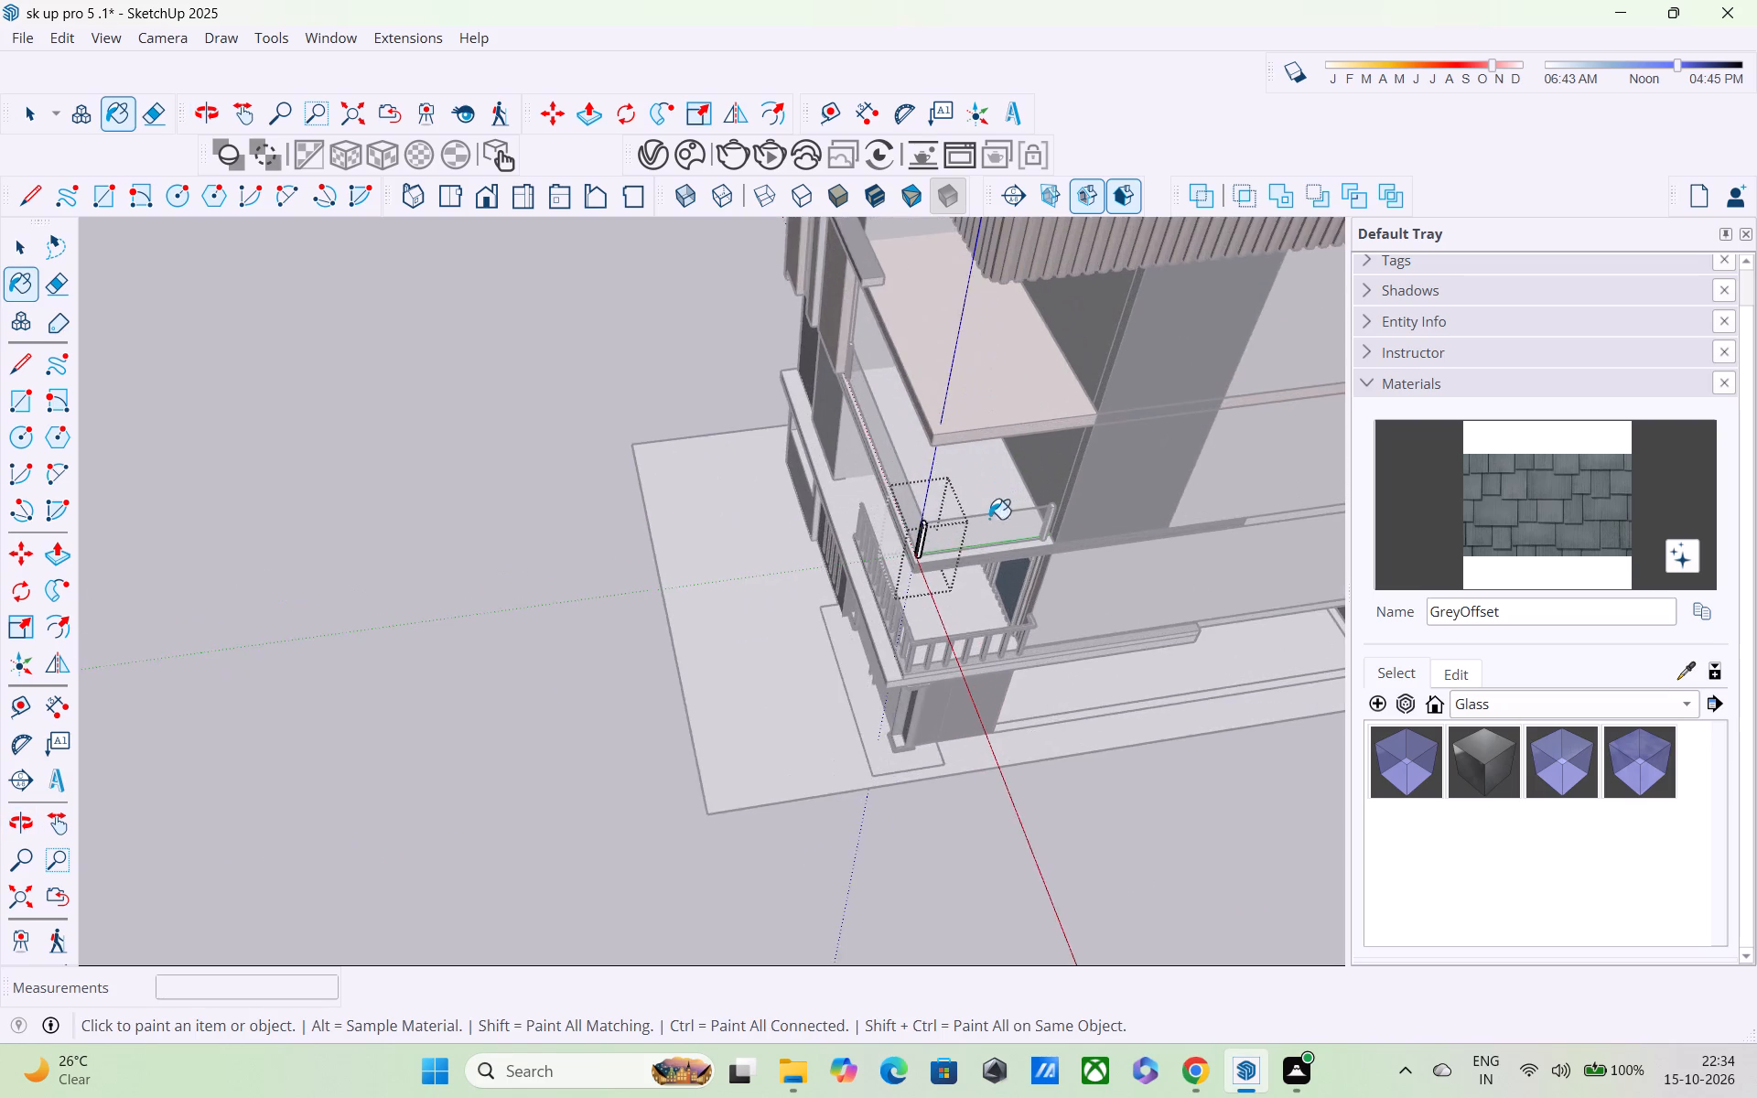
middle_click_drag(975, 540, 725, 508)
scroll(725, 508, "up", 2)
scroll(850, 550, "up", 5)
scroll(782, 625, "up", 2)
middle_click_drag(781, 597, 778, 510)
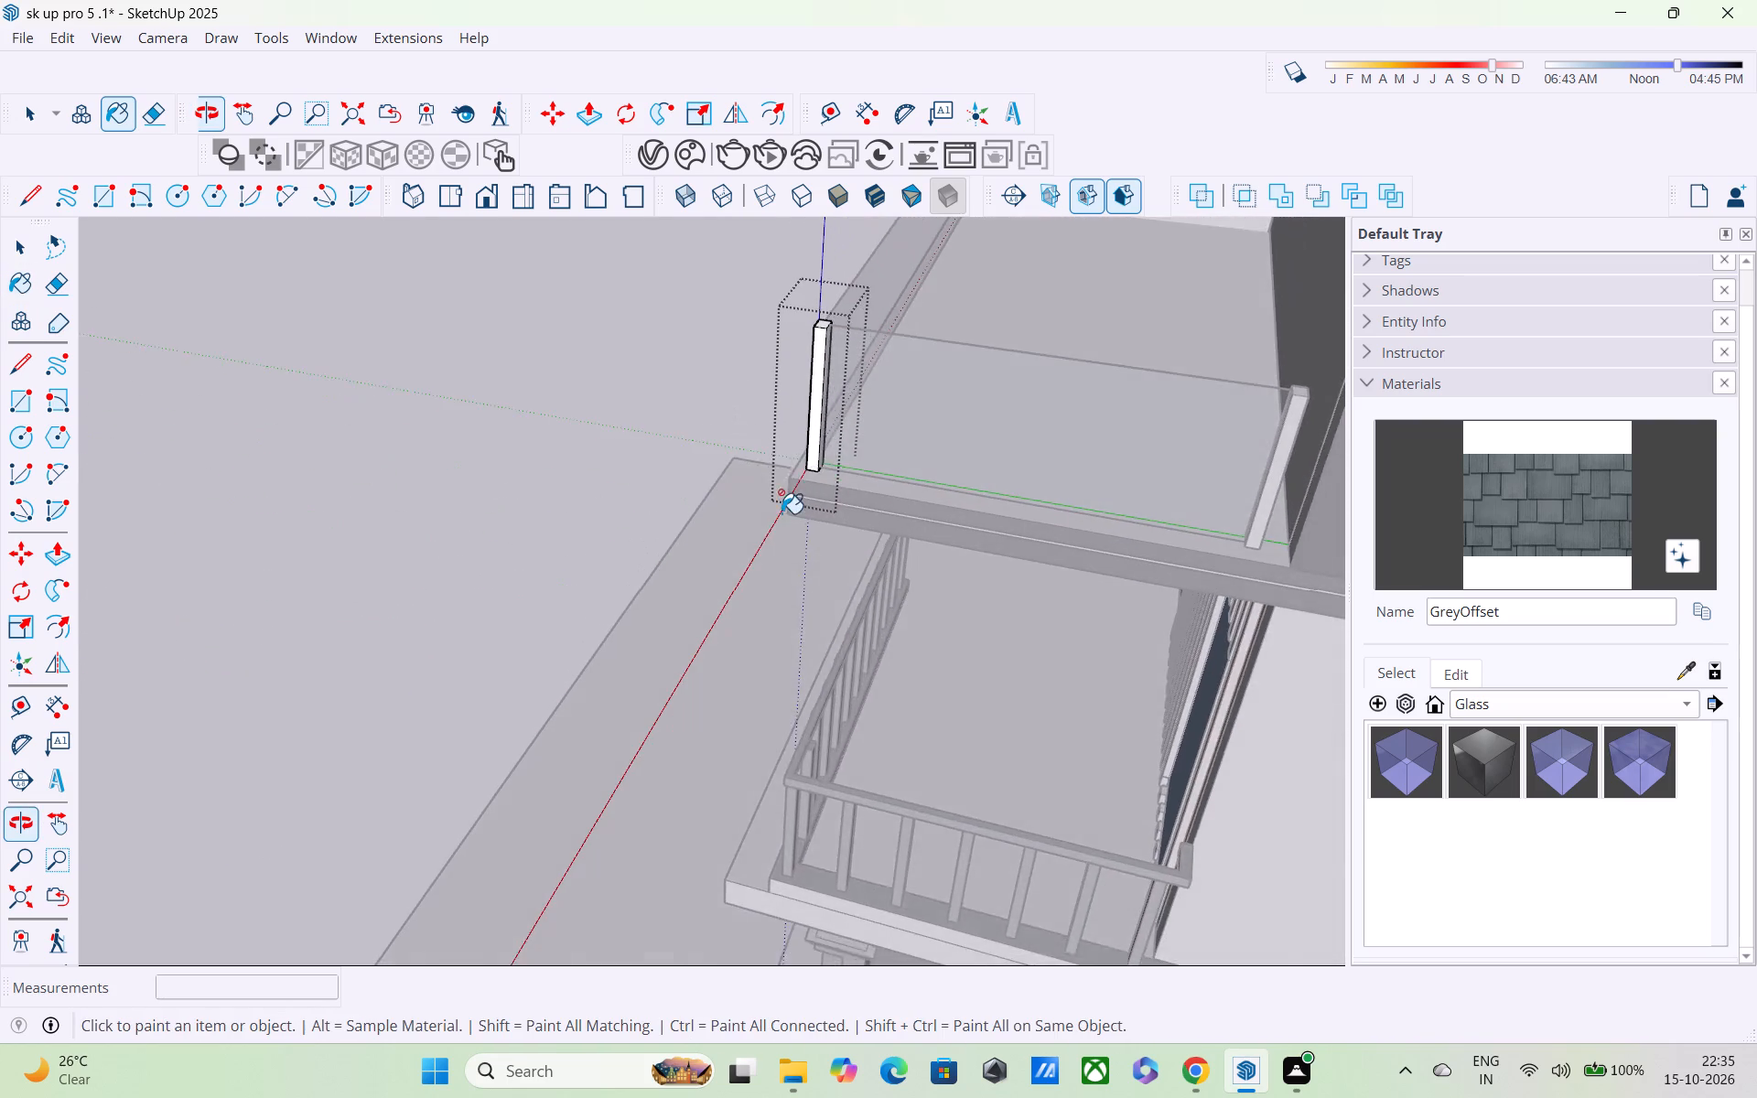
scroll(791, 434, "up", 4)
double_click(833, 304)
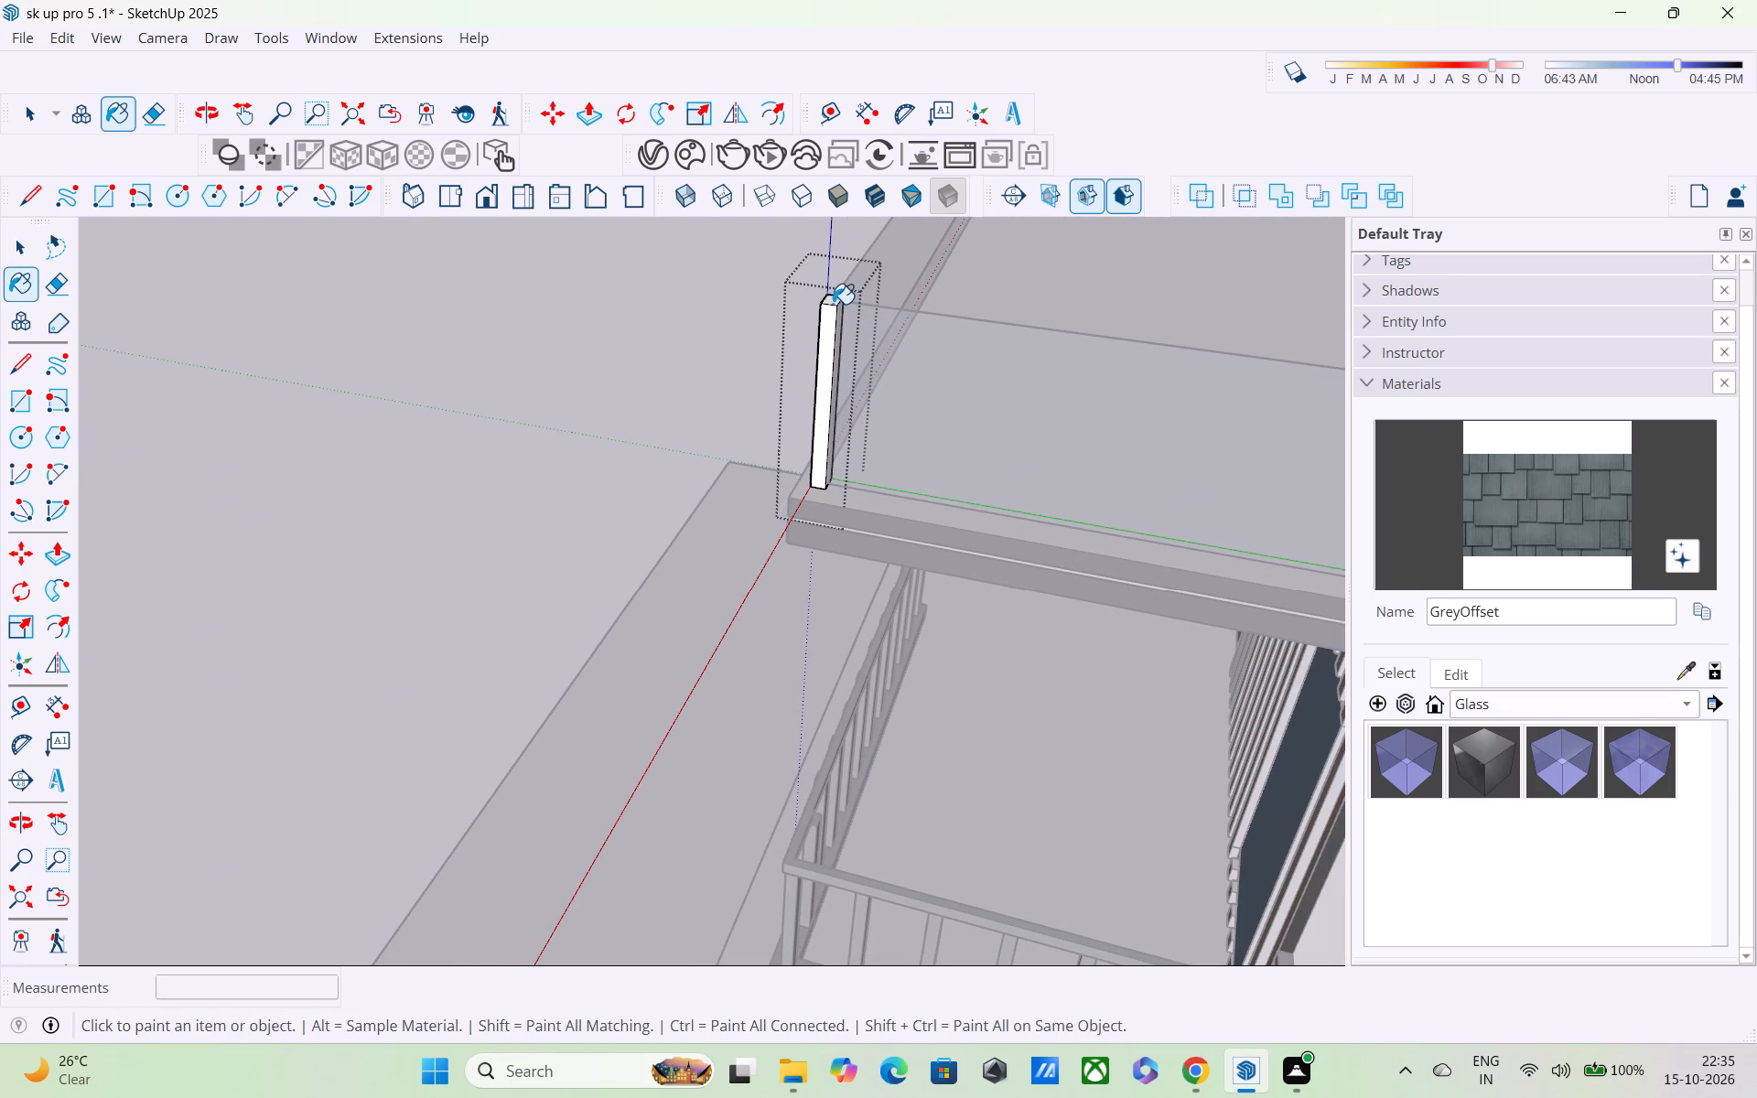
left_click(831, 328)
middle_click_drag(834, 314, 849, 364)
scroll(825, 306, "up", 2)
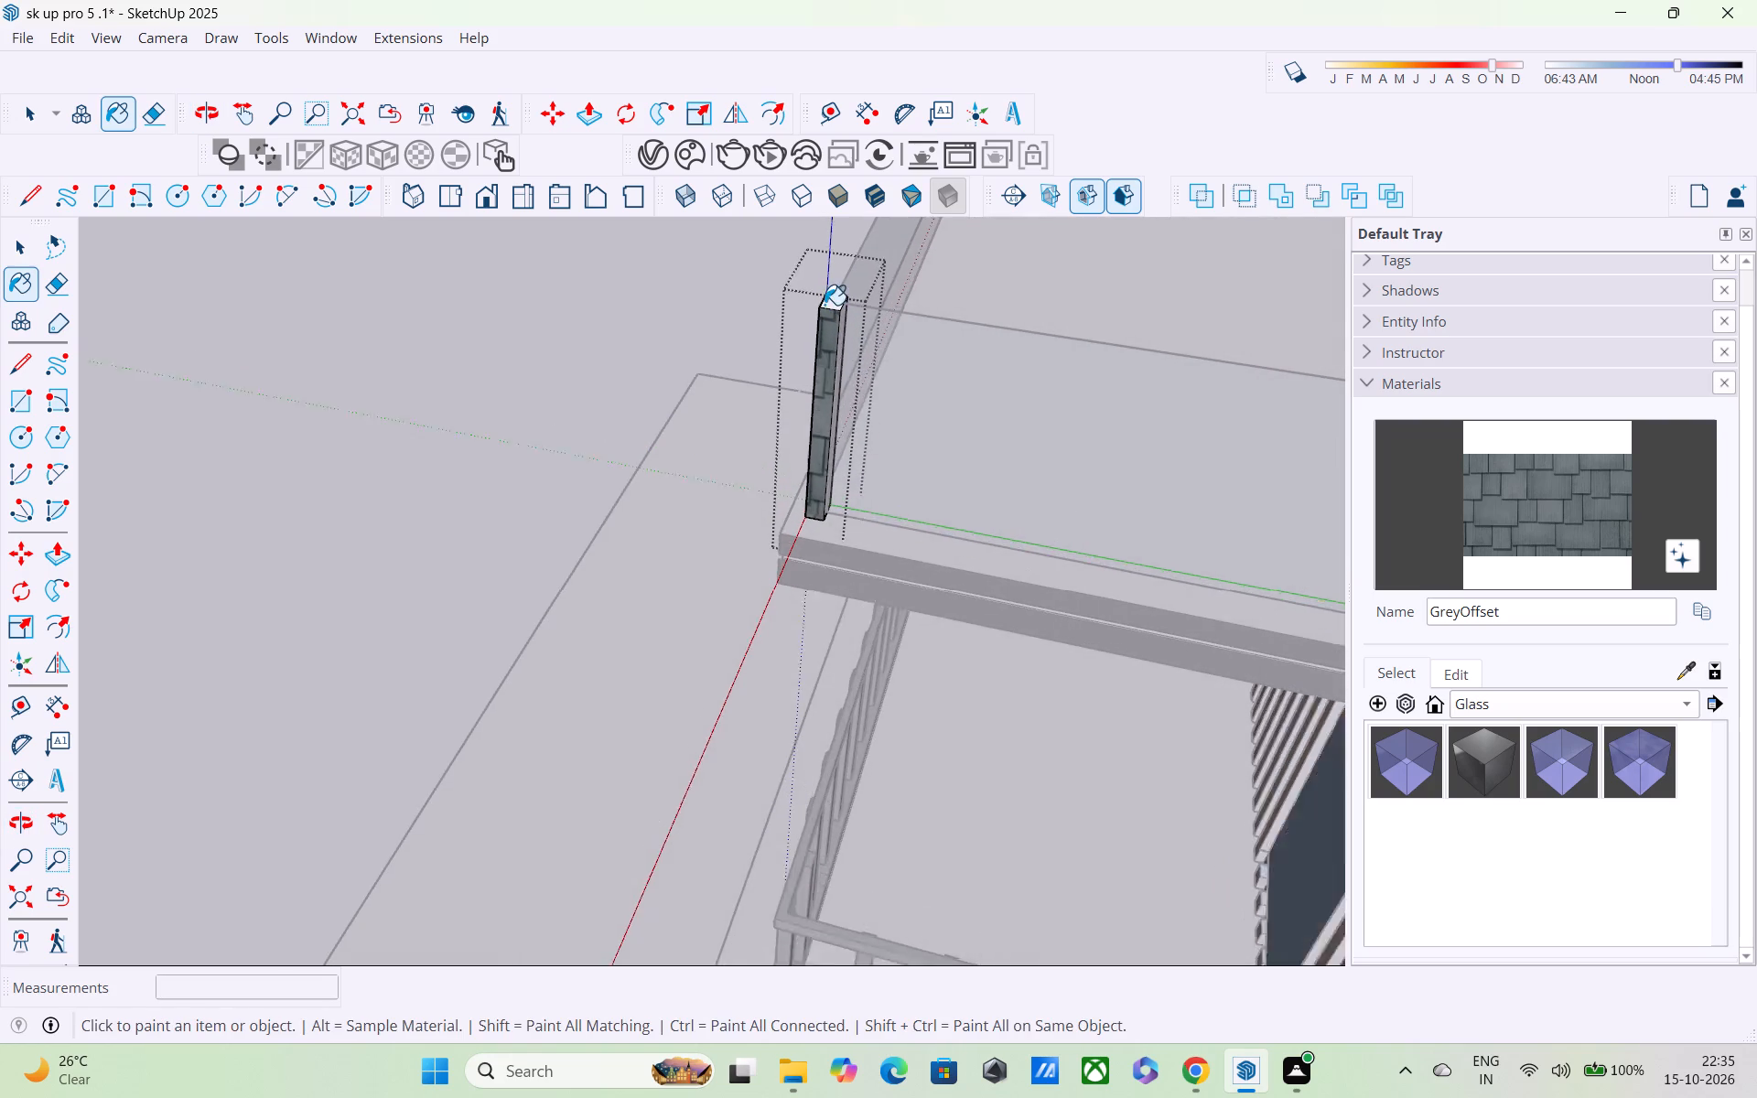
scroll(825, 305, "up", 7)
left_click(842, 299)
middle_click_drag(863, 343, 720, 290)
scroll(844, 358, "up", 4)
left_click(848, 351)
Open the railing post group against the grey side wall and paint its outer faces and top with GreyOffset.
scroll(884, 383, "down", 4)
middle_click_drag(989, 467, 965, 430)
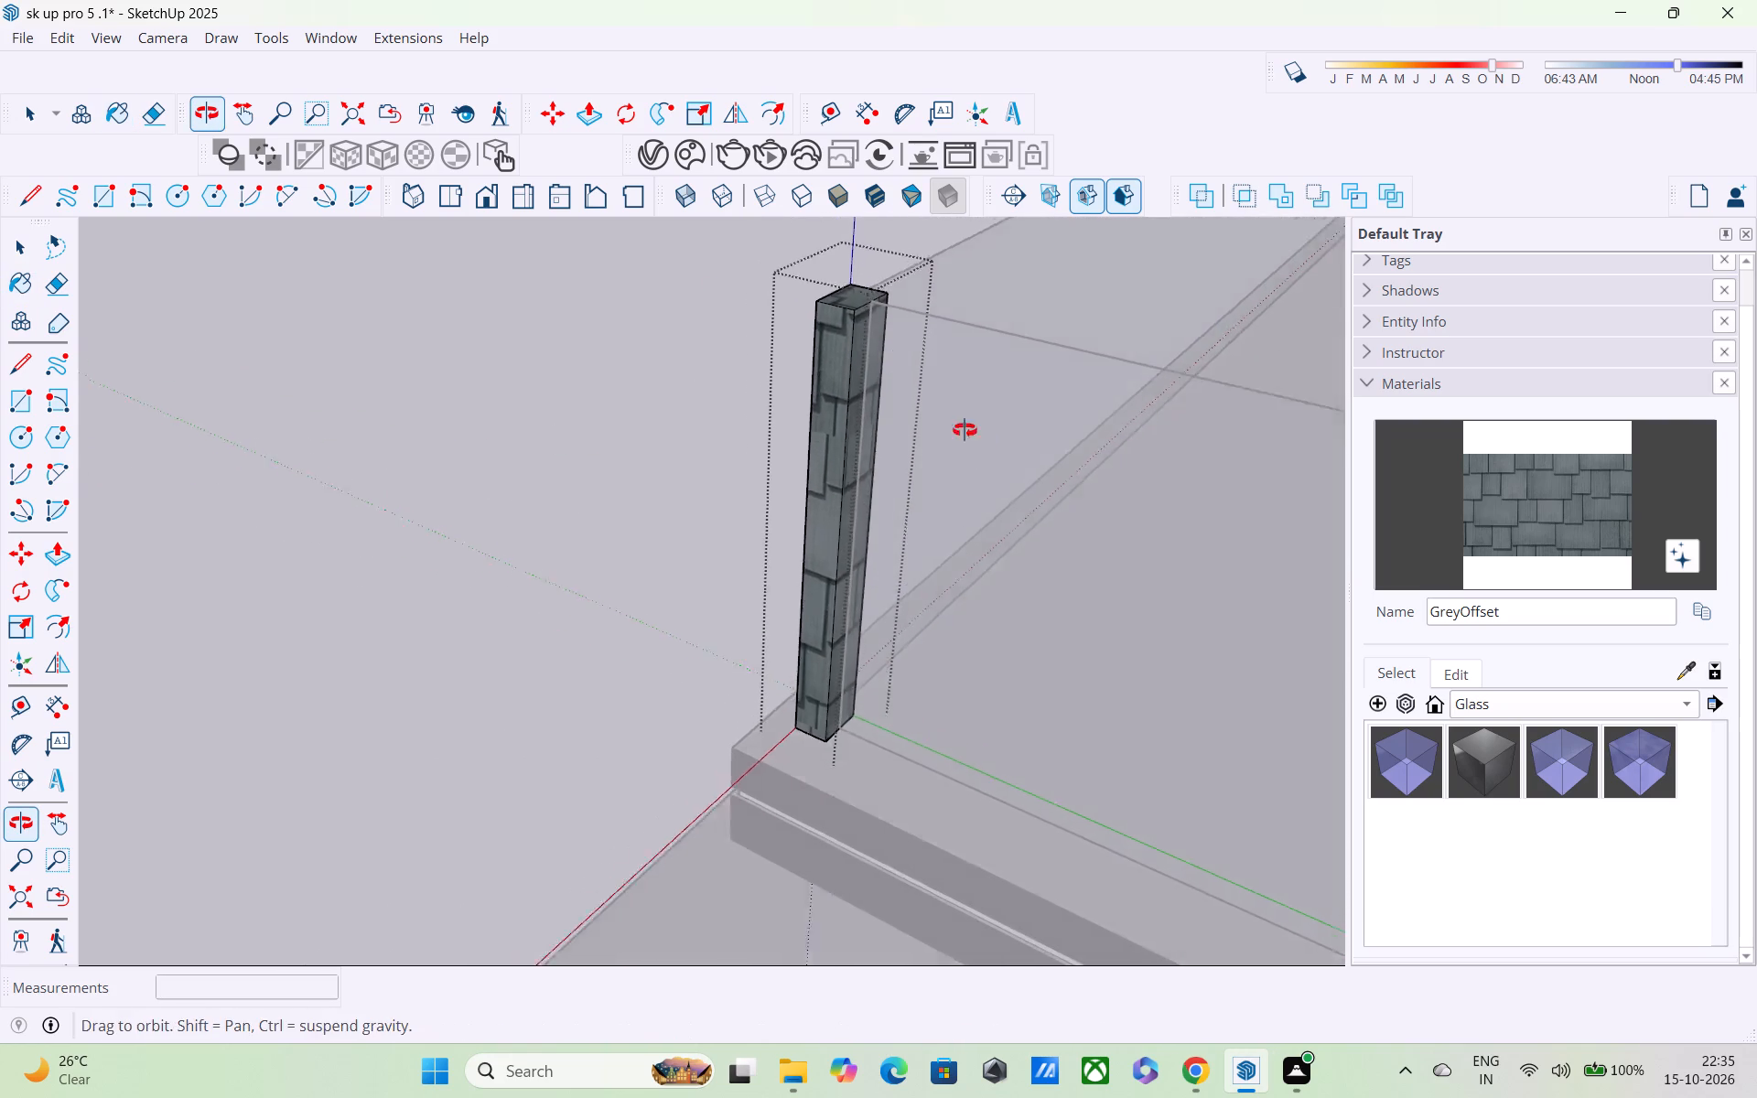
middle_click_drag(965, 430, 919, 336)
scroll(919, 336, "up", 1)
scroll(919, 341, "down", 5)
middle_click_drag(934, 405, 461, 211, "shift")
scroll(445, 209, "up", 1, "shift")
scroll(443, 209, "down", 10)
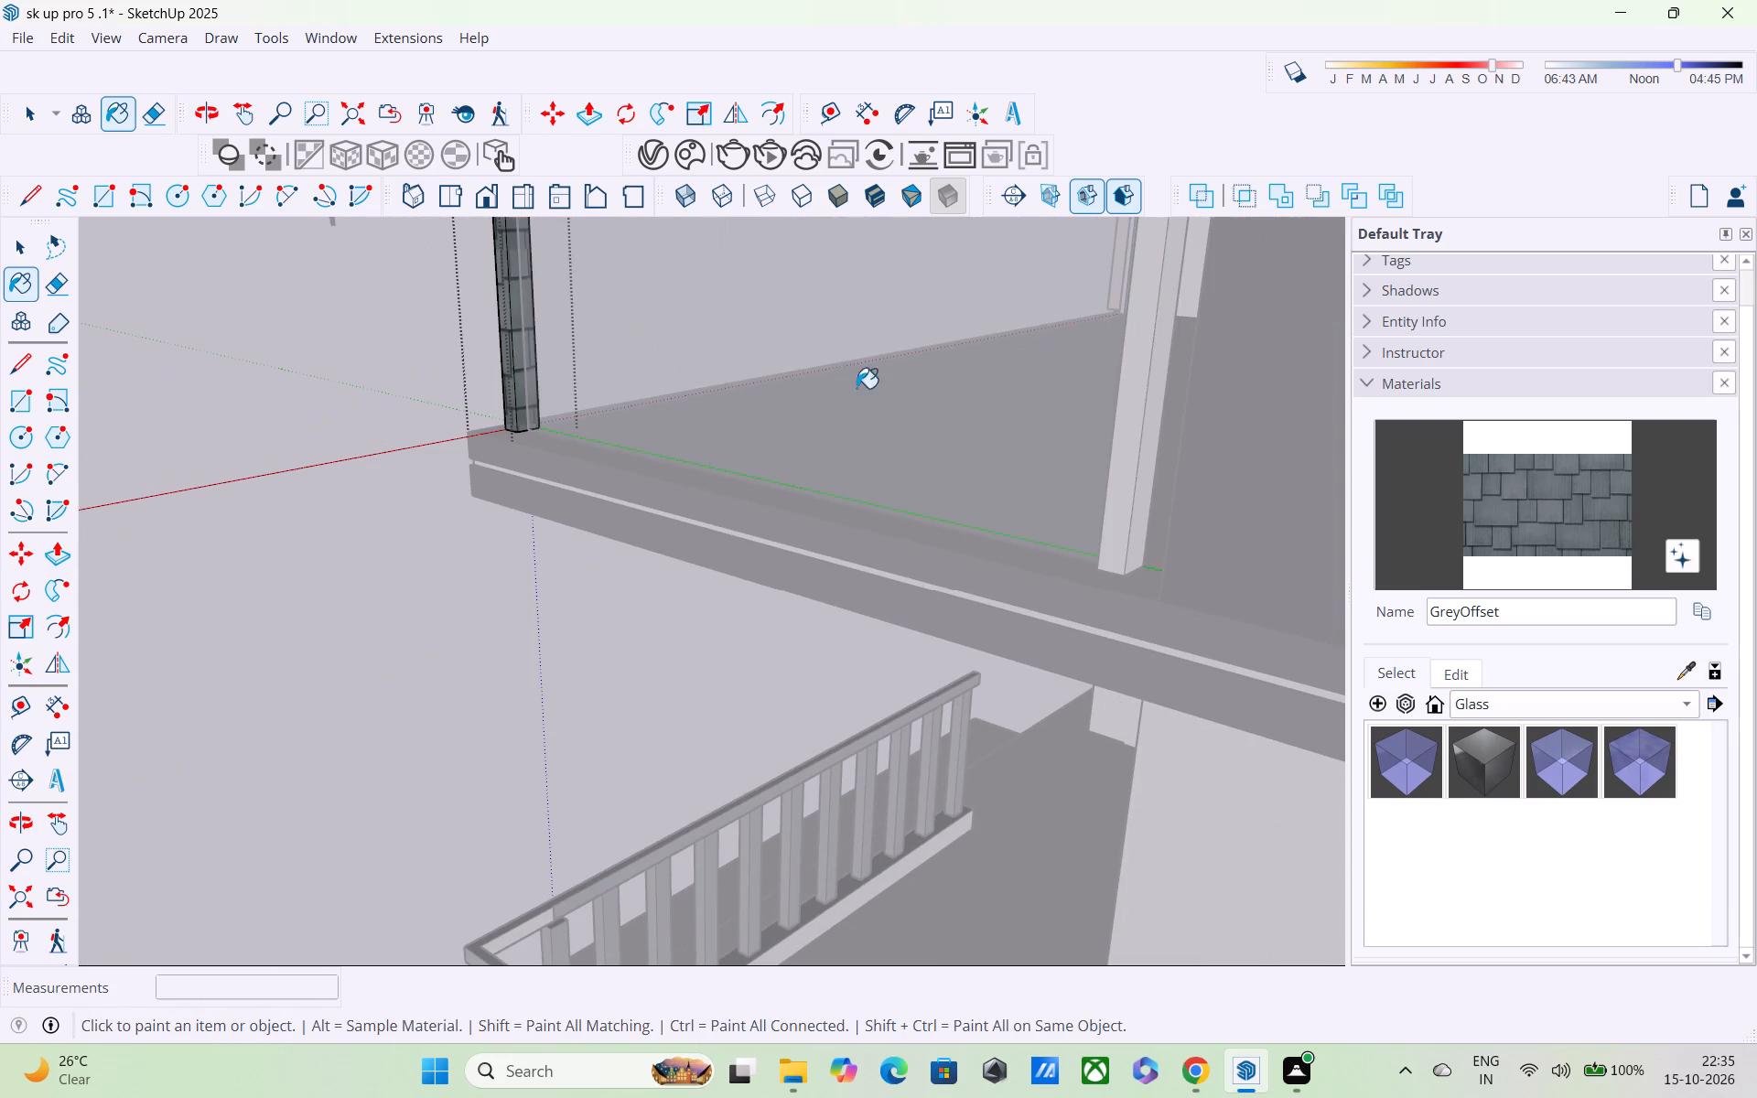
left_click(1148, 369)
key("space")
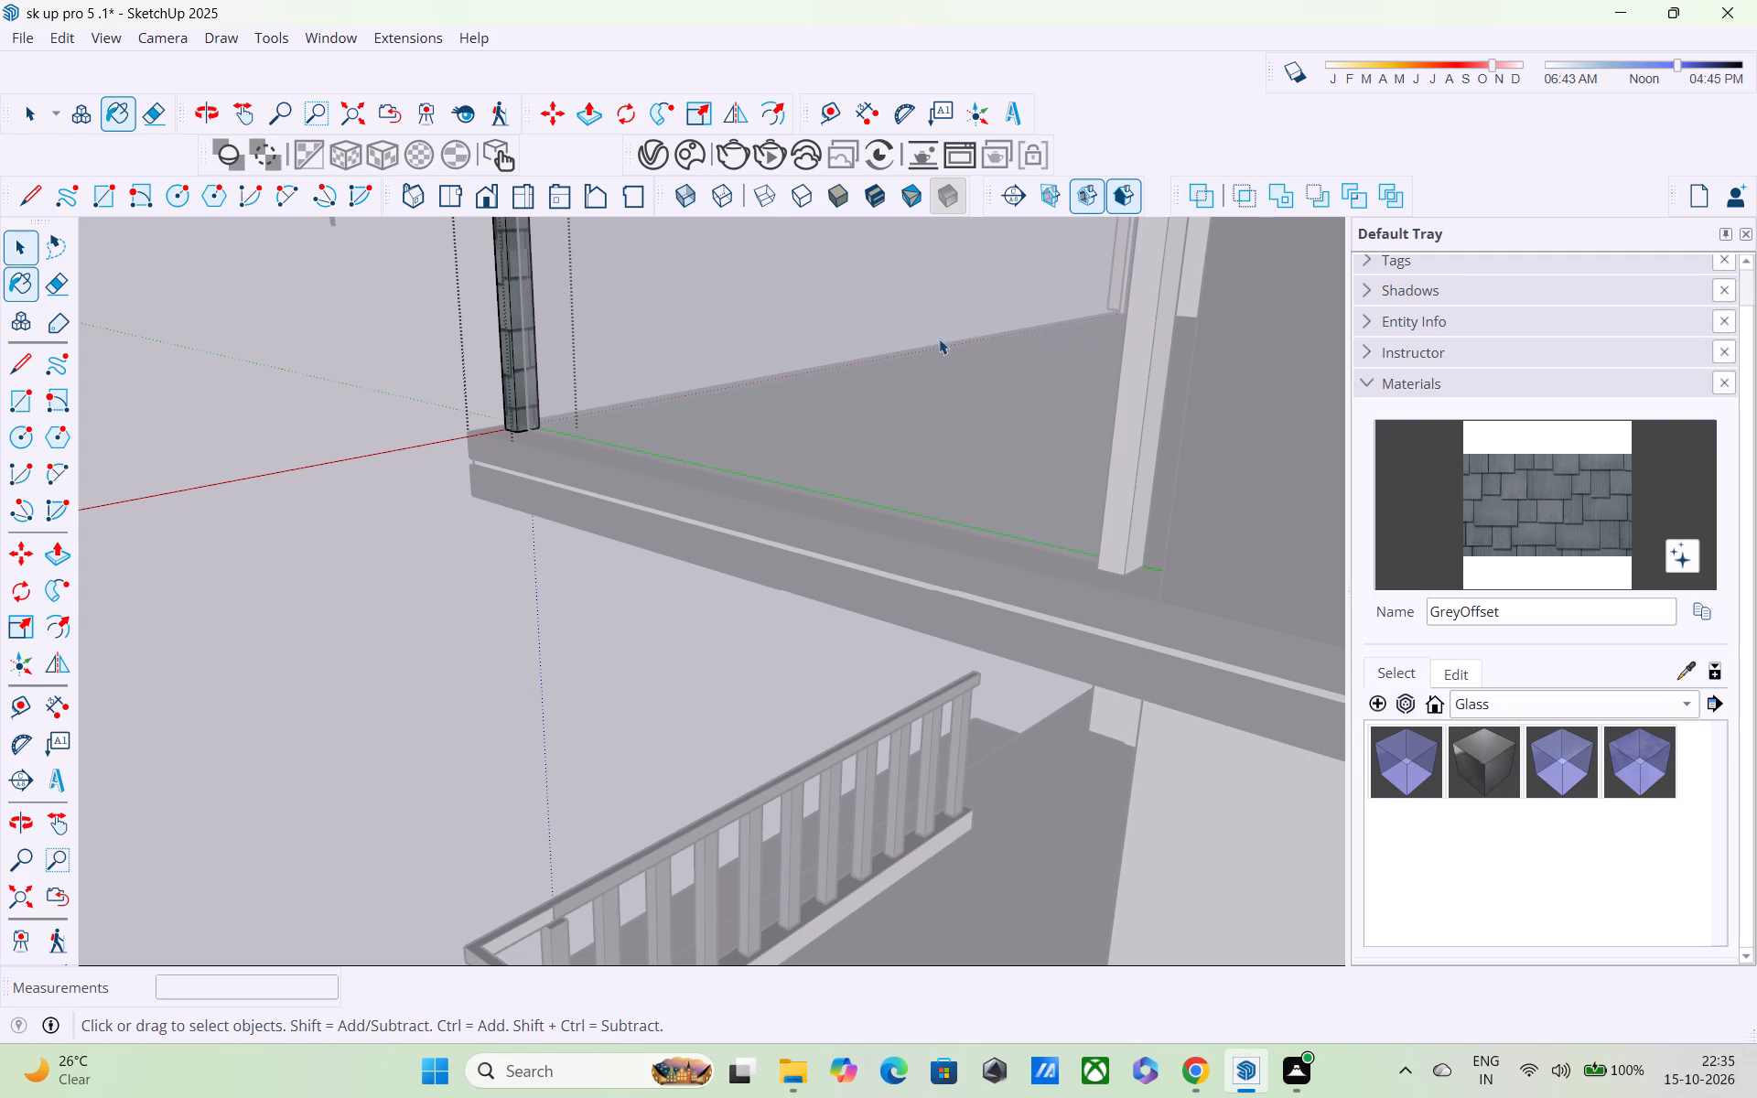
left_click(362, 538)
double_click(1141, 425)
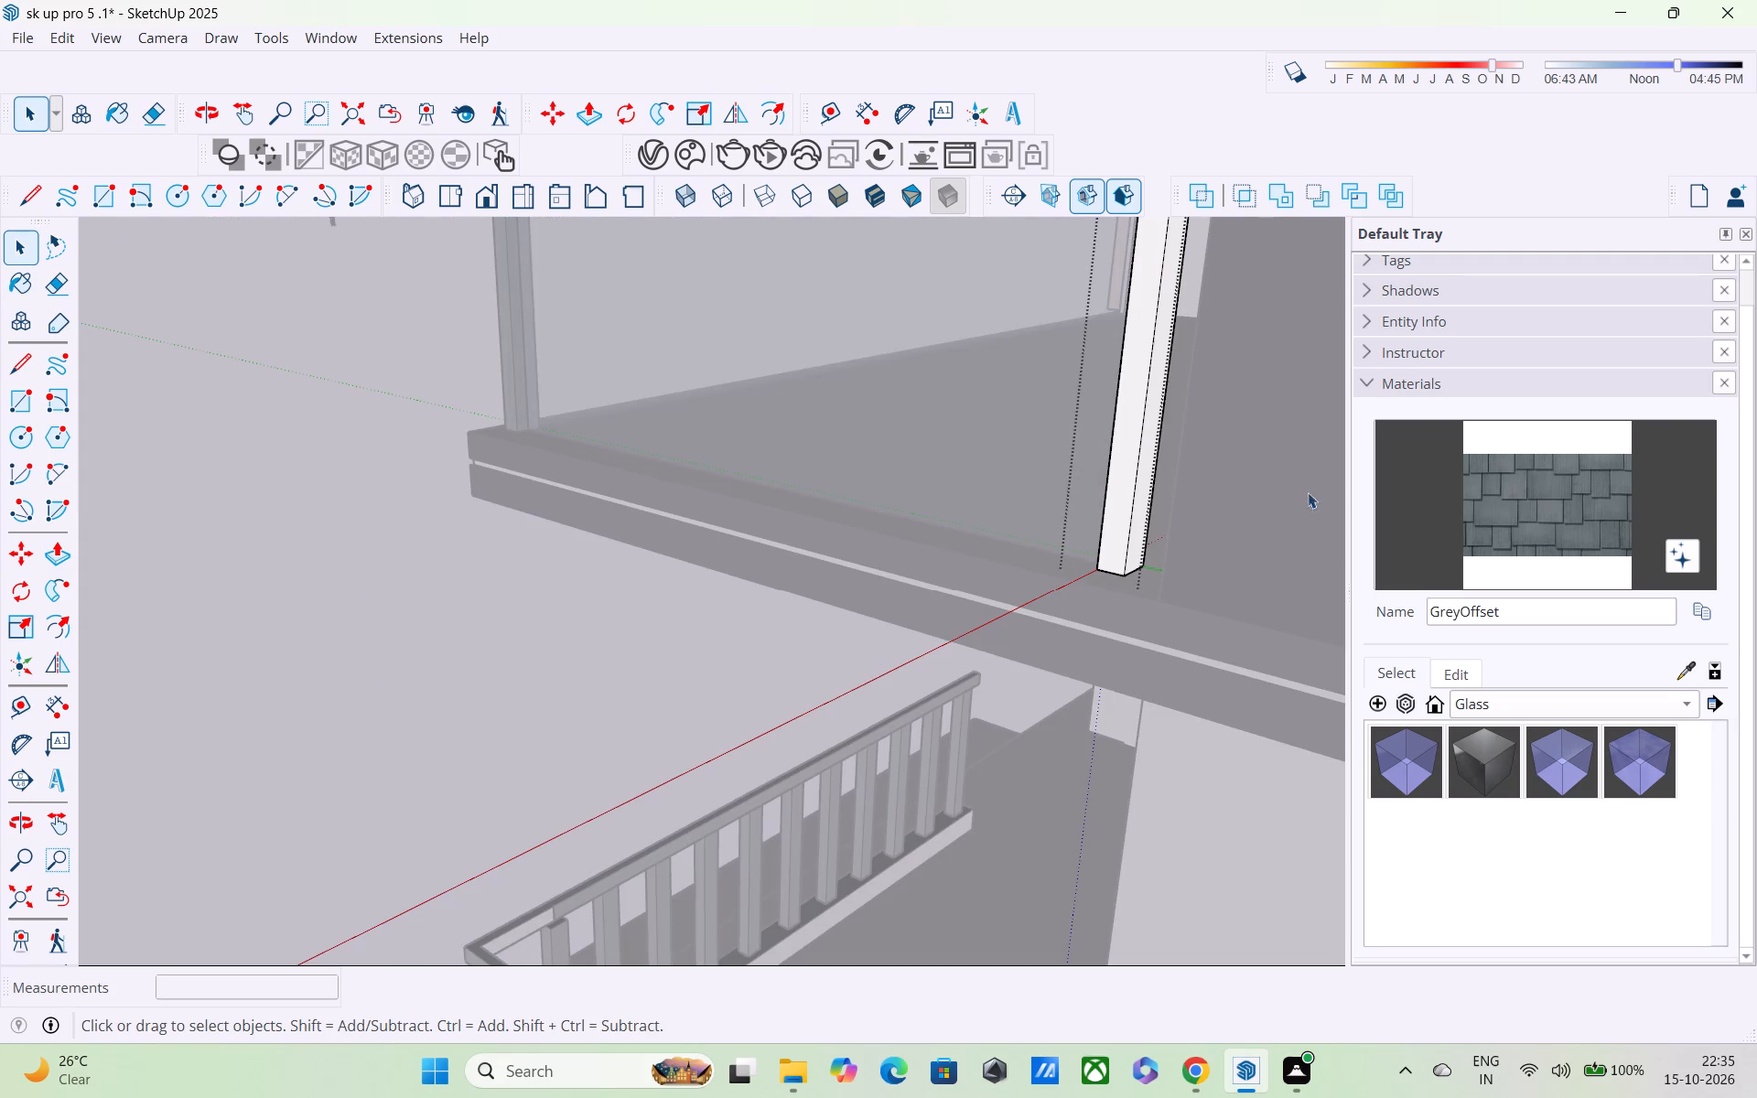
left_click(1497, 475)
left_click(1143, 360)
left_click(1164, 376)
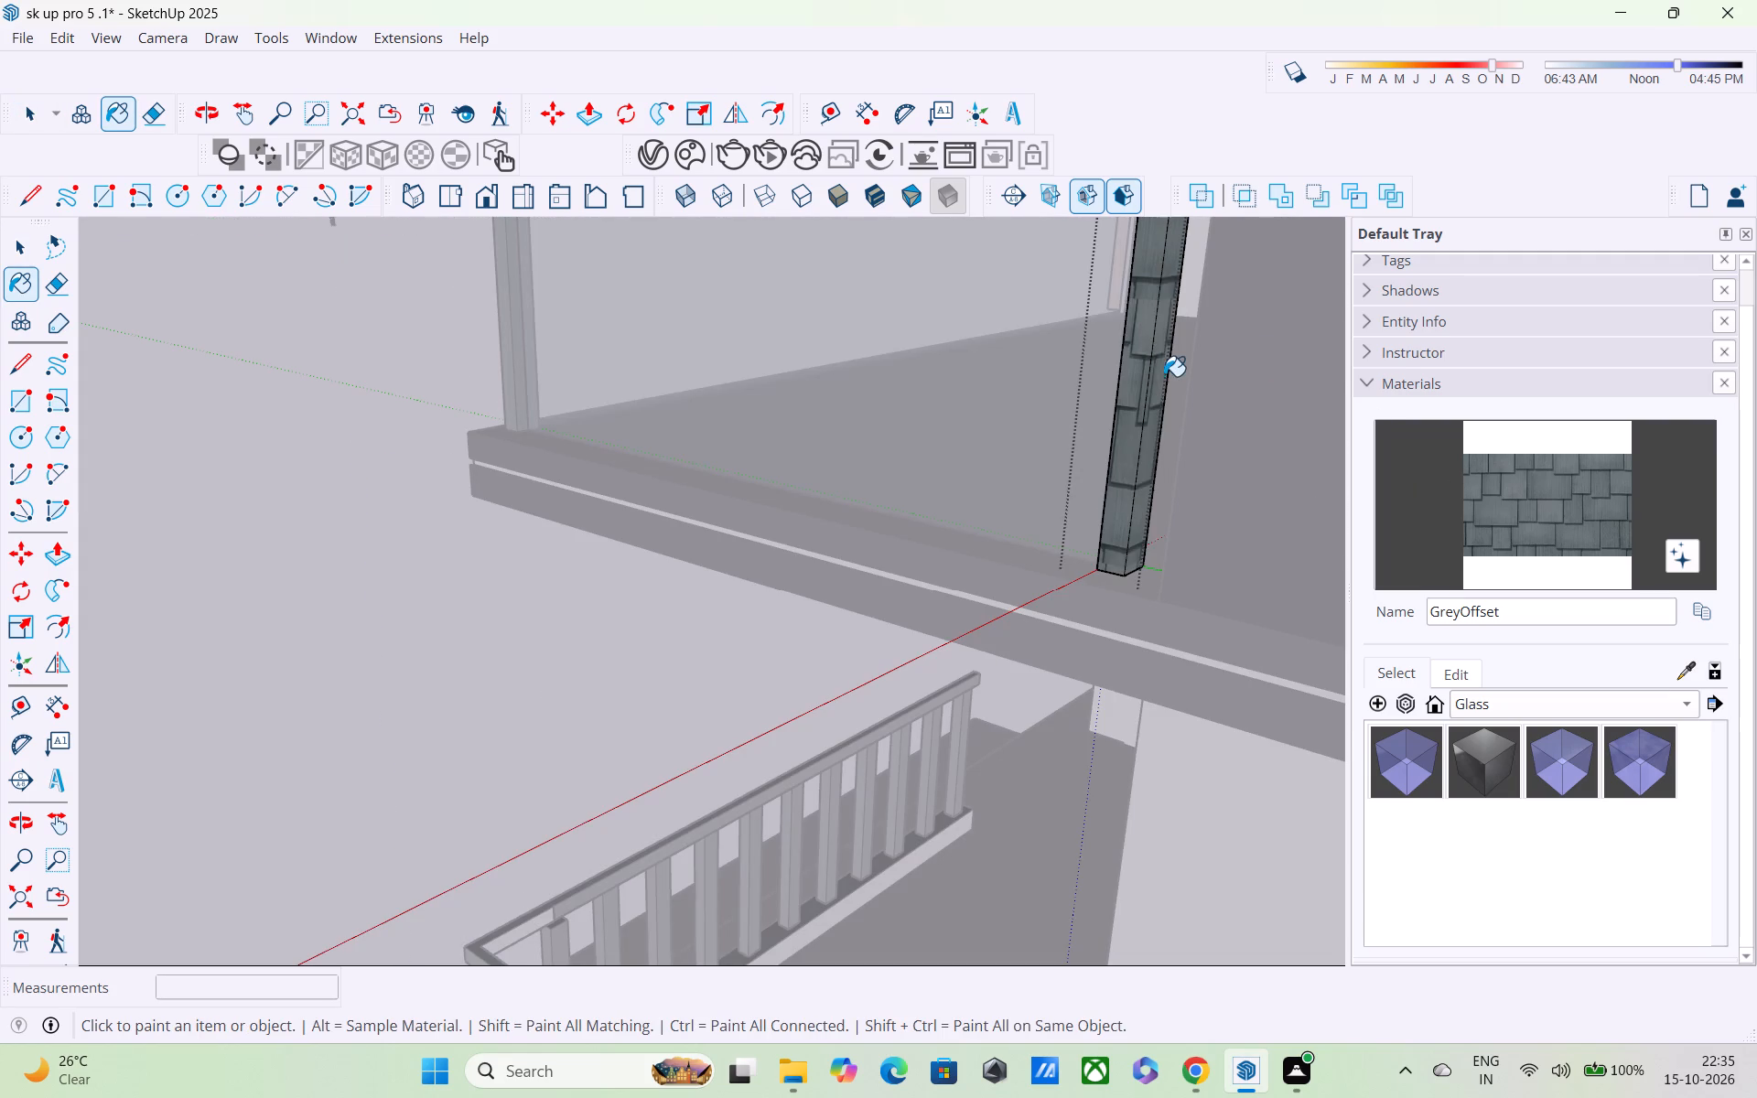
middle_click_drag(1175, 425, 1106, 555)
scroll(1259, 627, "down", 1)
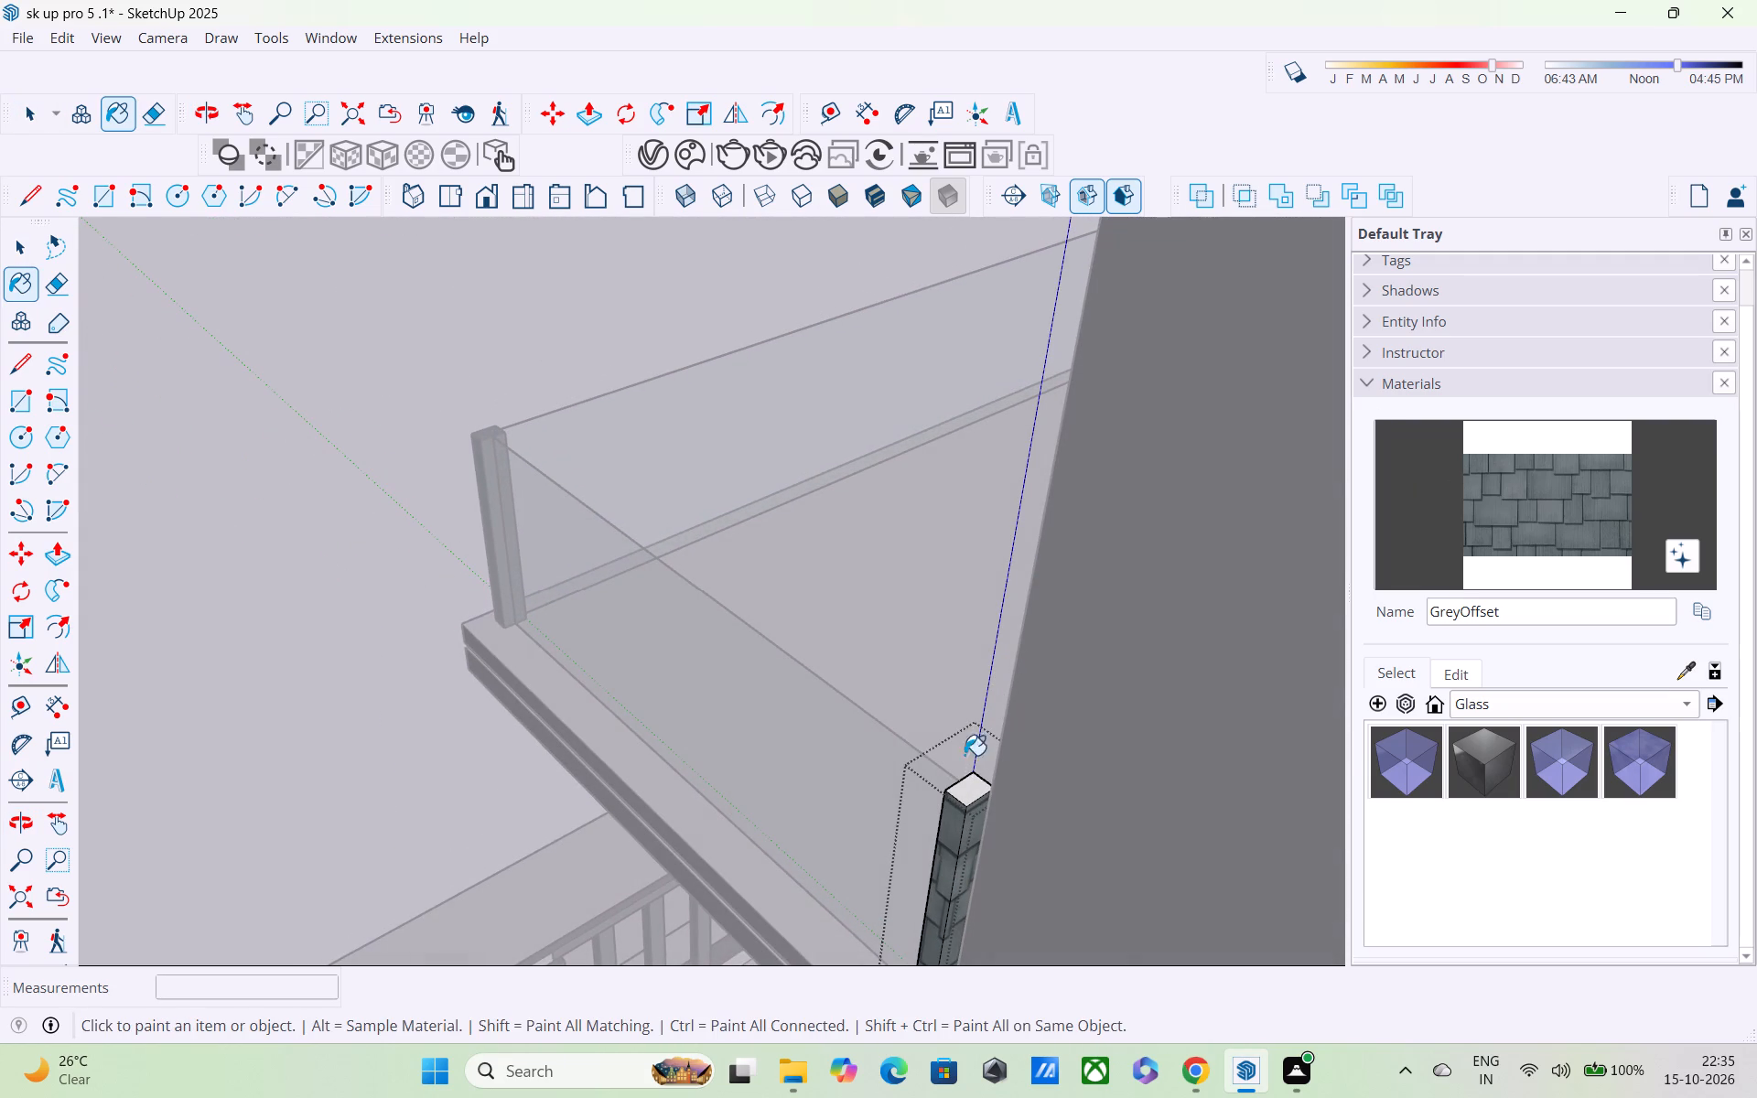
left_click(965, 796)
Paint the remaining inner faces of the side-wall railing post with GreyOffset.
middle_click_drag(965, 794, 1261, 694)
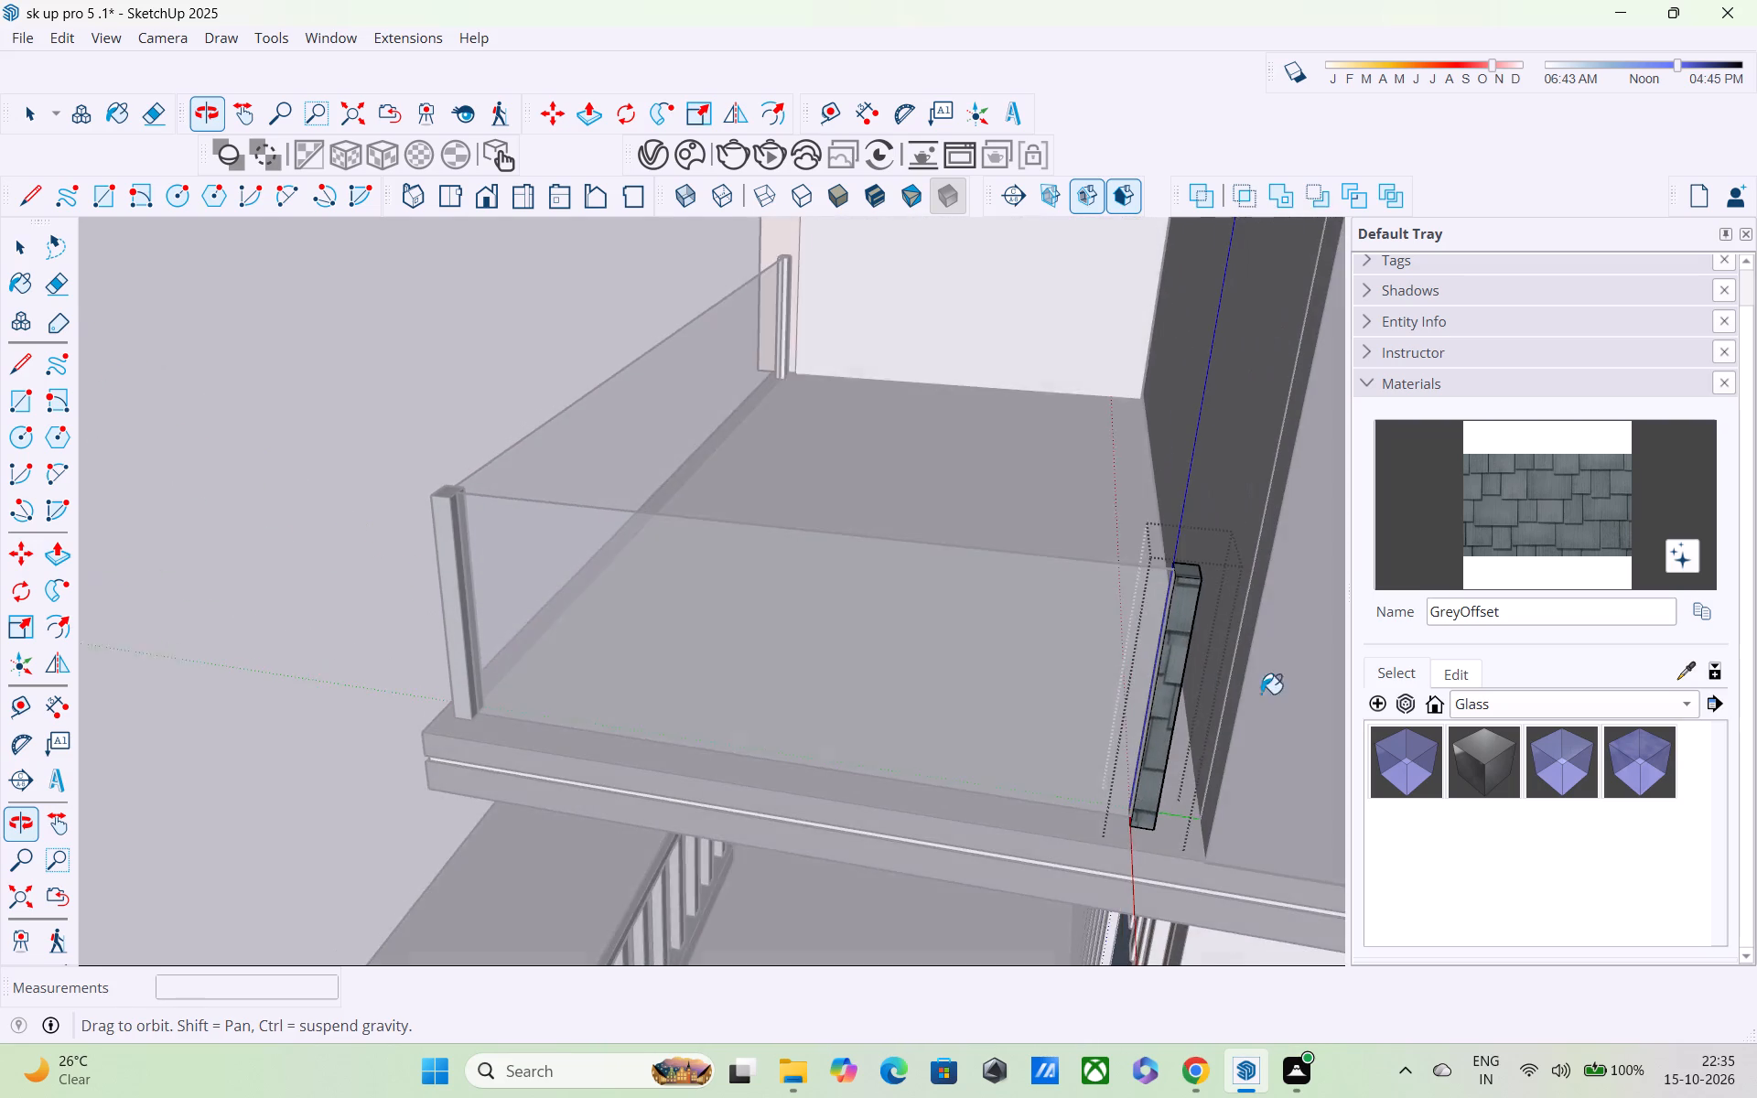
middle_click_drag(1261, 694, 1261, 705)
middle_click_drag(1139, 602, 1382, 633)
middle_click_drag(1125, 466, 1457, 565)
scroll(1008, 477, "up", 2)
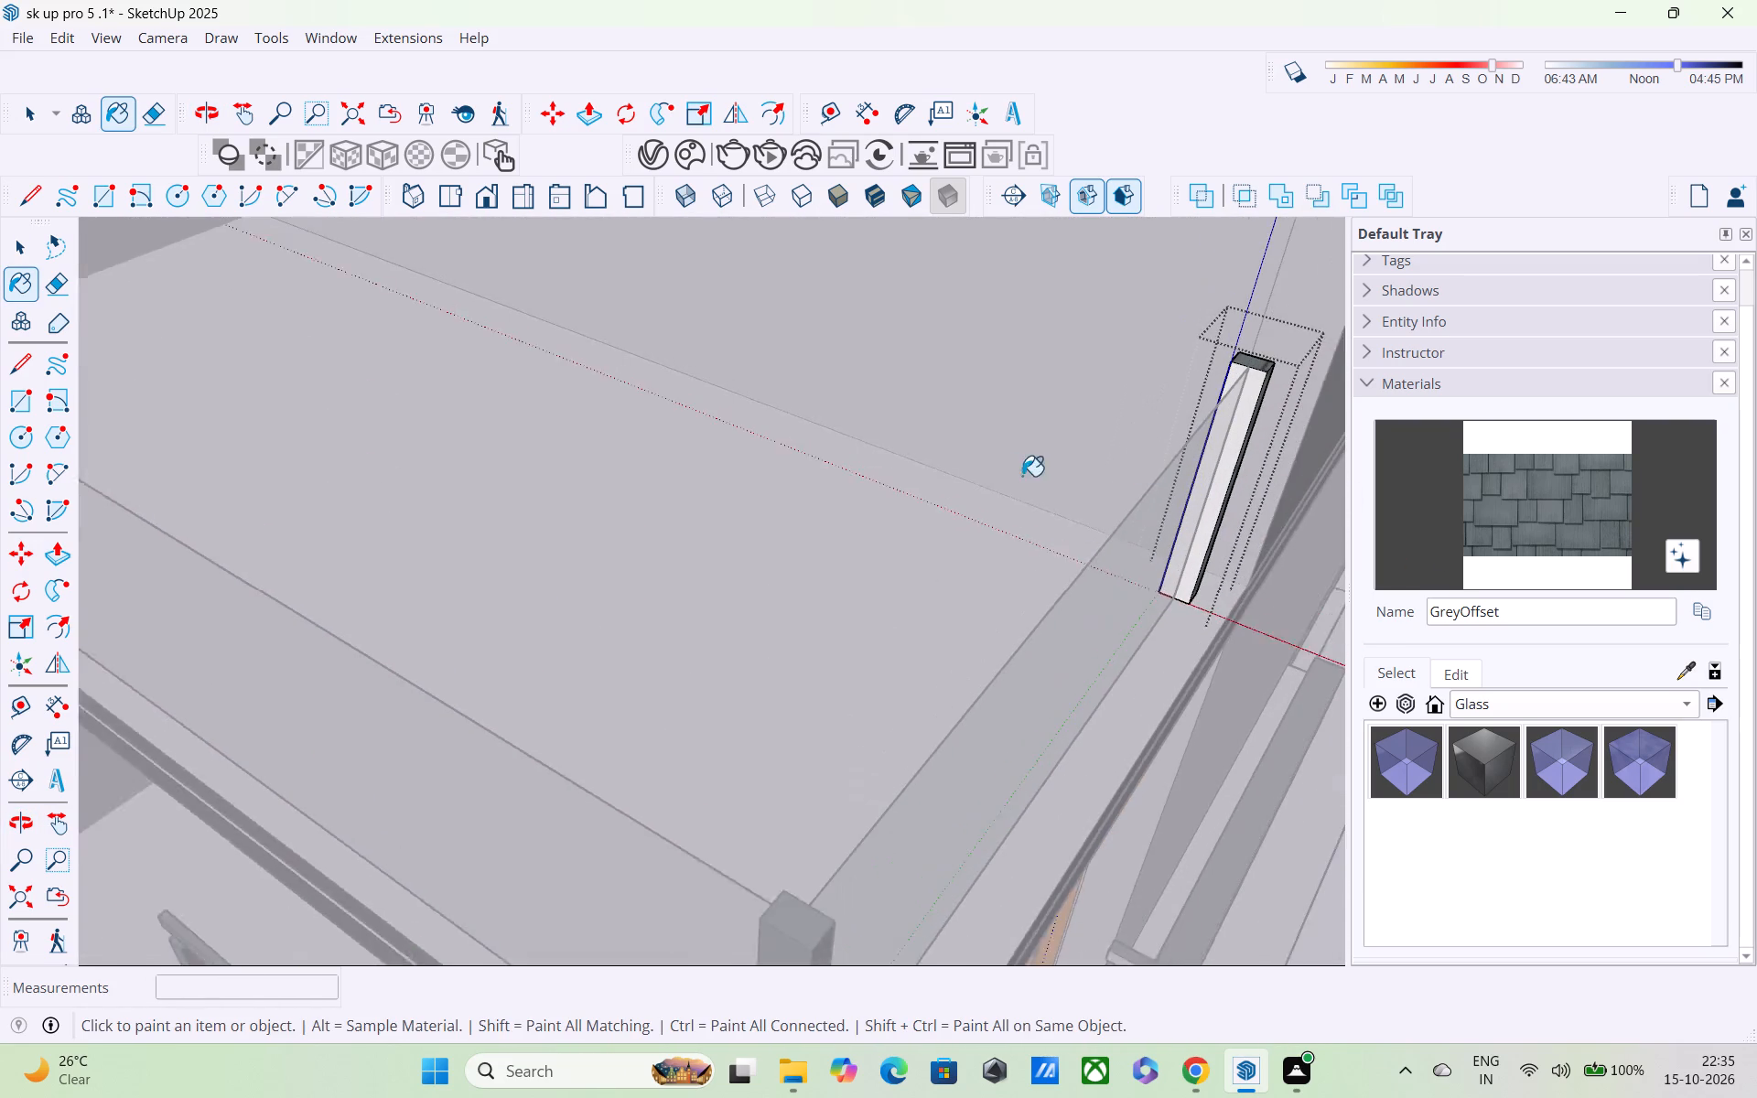
scroll(1022, 476, "up", 2)
scroll(1277, 440, "up", 4)
left_click(1245, 384)
middle_click_drag(1213, 376, 1483, 376)
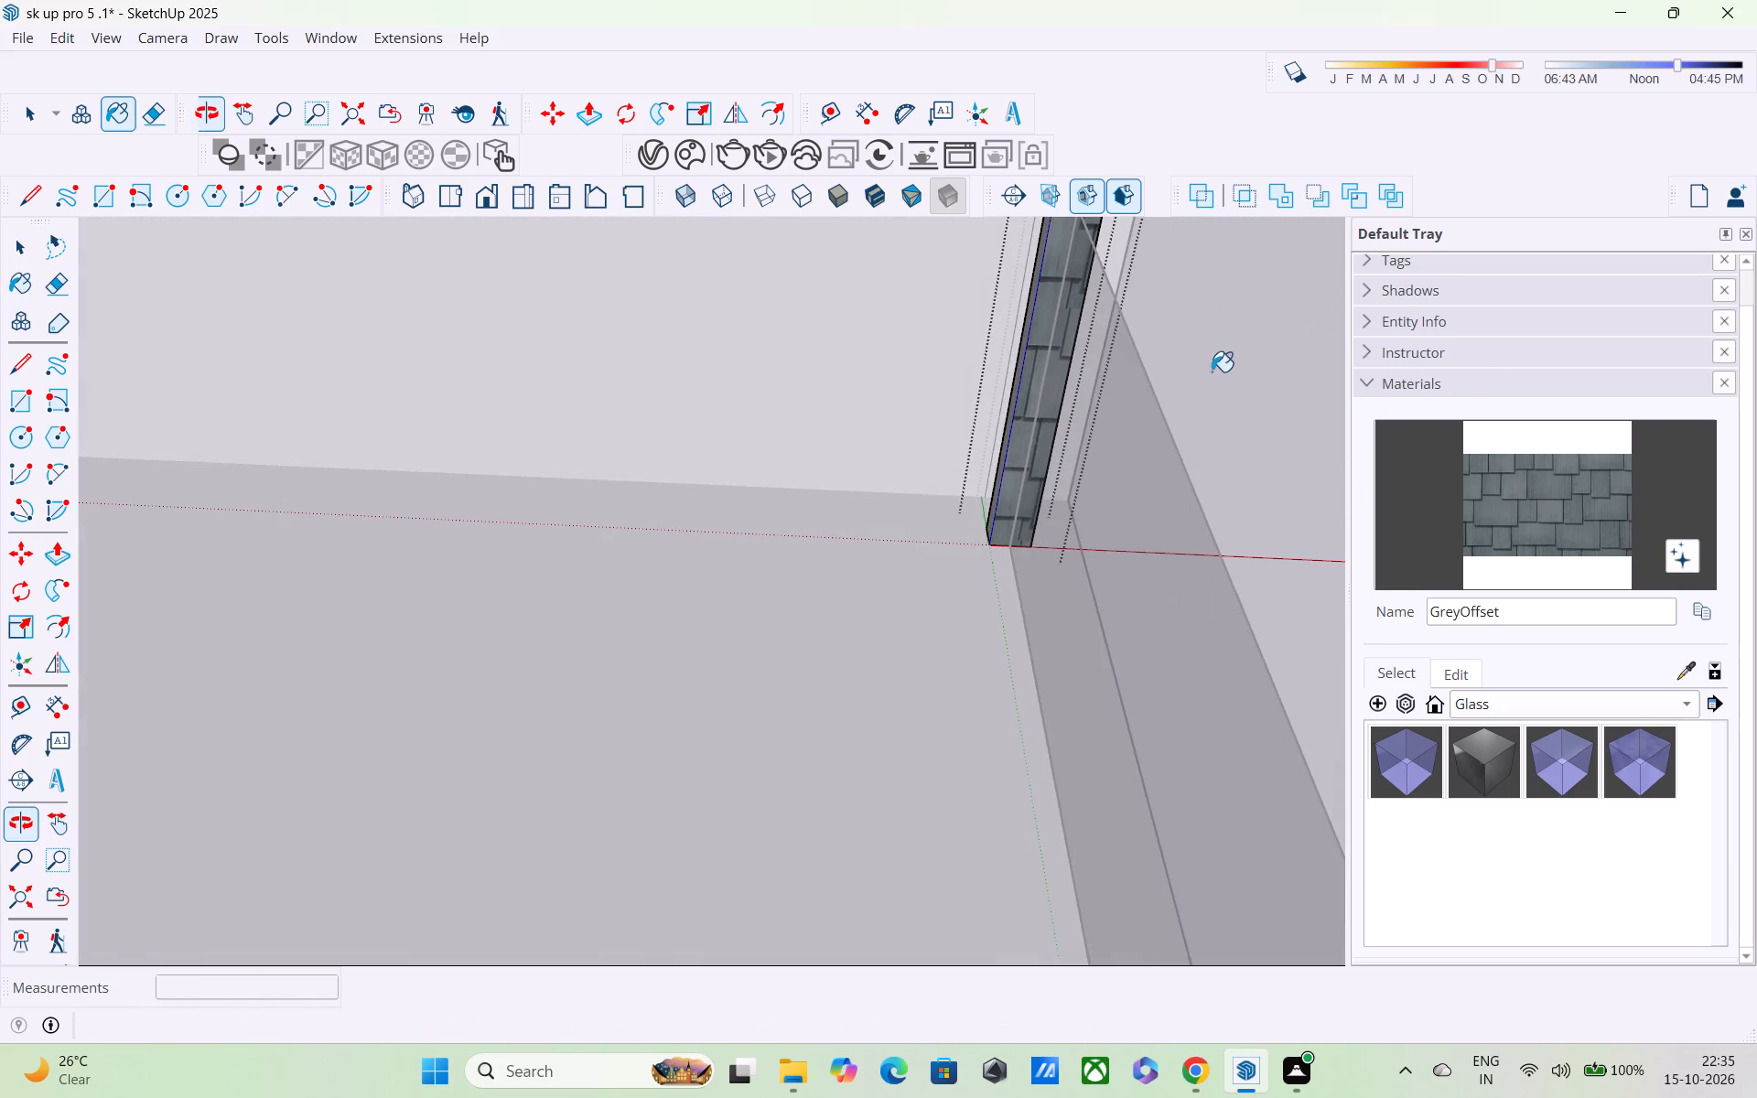
middle_click_drag(872, 443, 1199, 429)
scroll(952, 405, "up", 3)
left_click(894, 352)
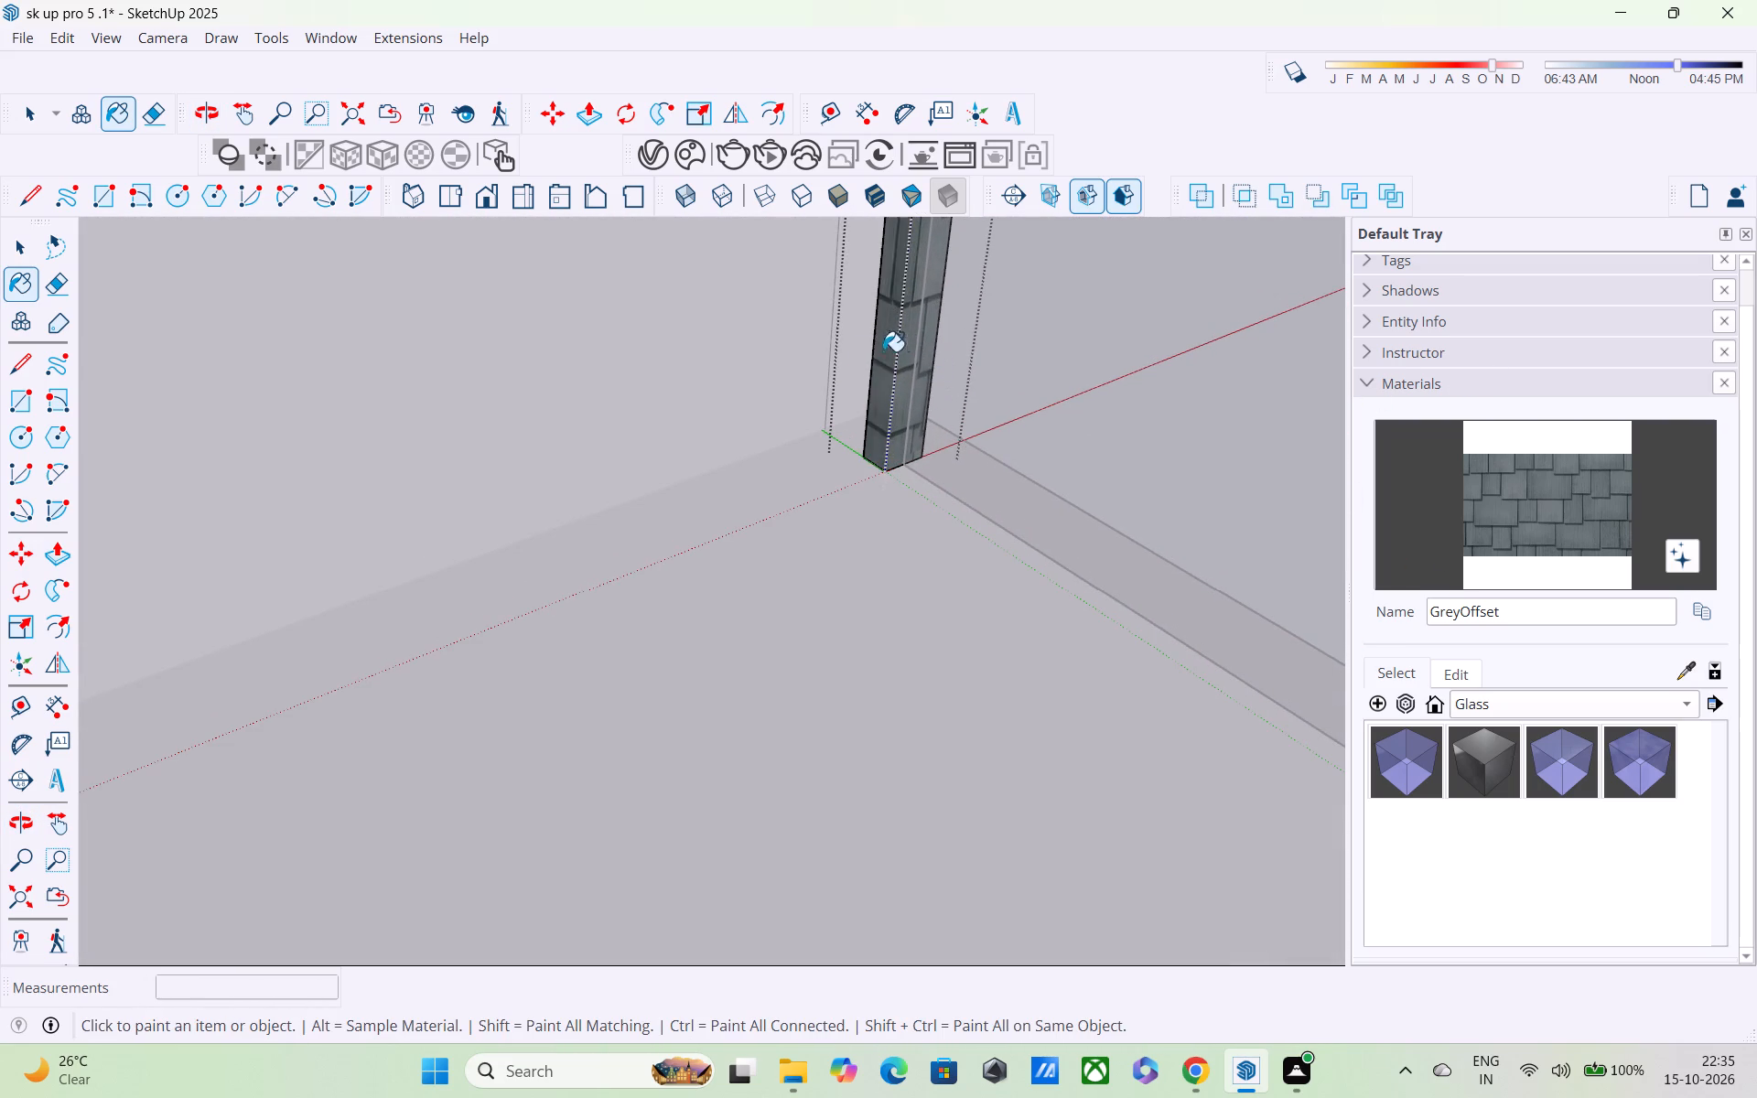
Open the railing post group beside the cream vertical panel and paint its front face and top with GreyOffset.
scroll(838, 373, "down", 5)
scroll(1056, 523, "up", 1)
scroll(796, 543, "down", 6)
scroll(392, 685, "down", 3)
scroll(327, 716, "up", 1)
scroll(323, 719, "down", 3)
middle_click_drag(323, 719, 705, 413, "shift")
scroll(706, 413, "up", 1, "shift")
scroll(559, 592, "down", 3)
double_click(528, 649)
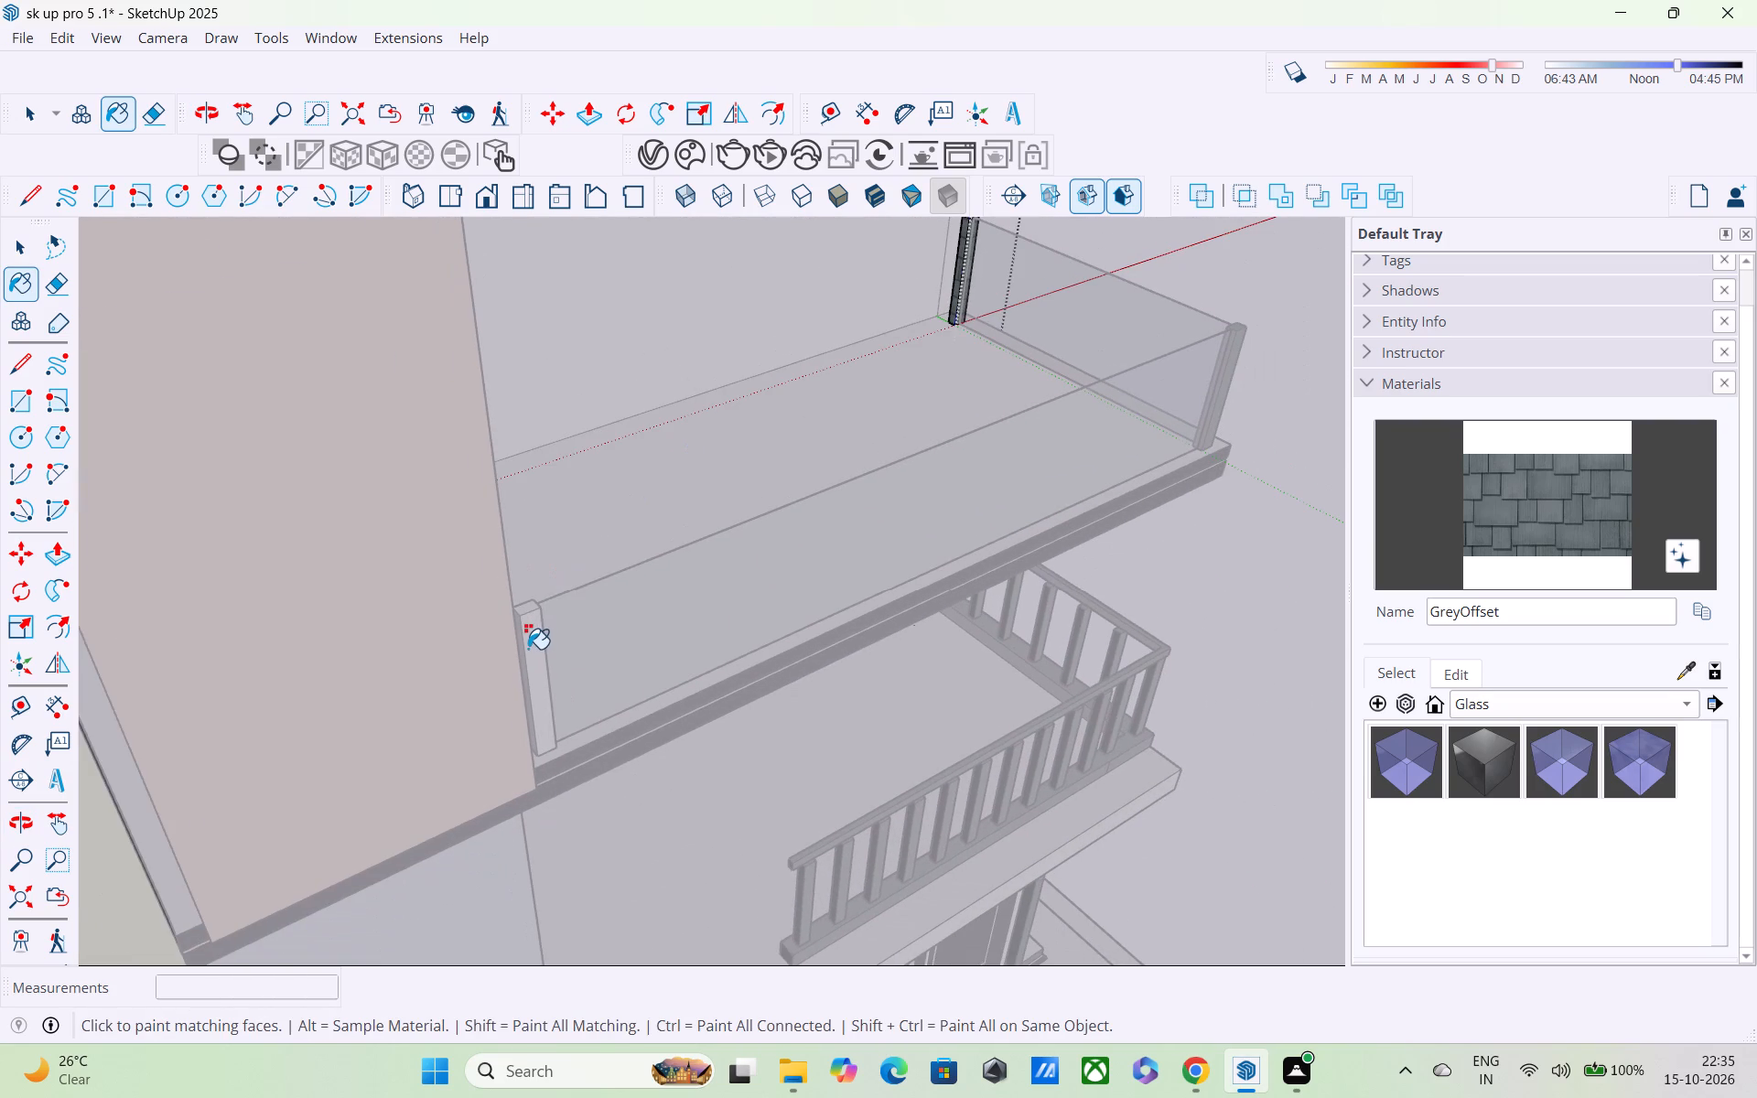
key("space")
double_click(534, 650)
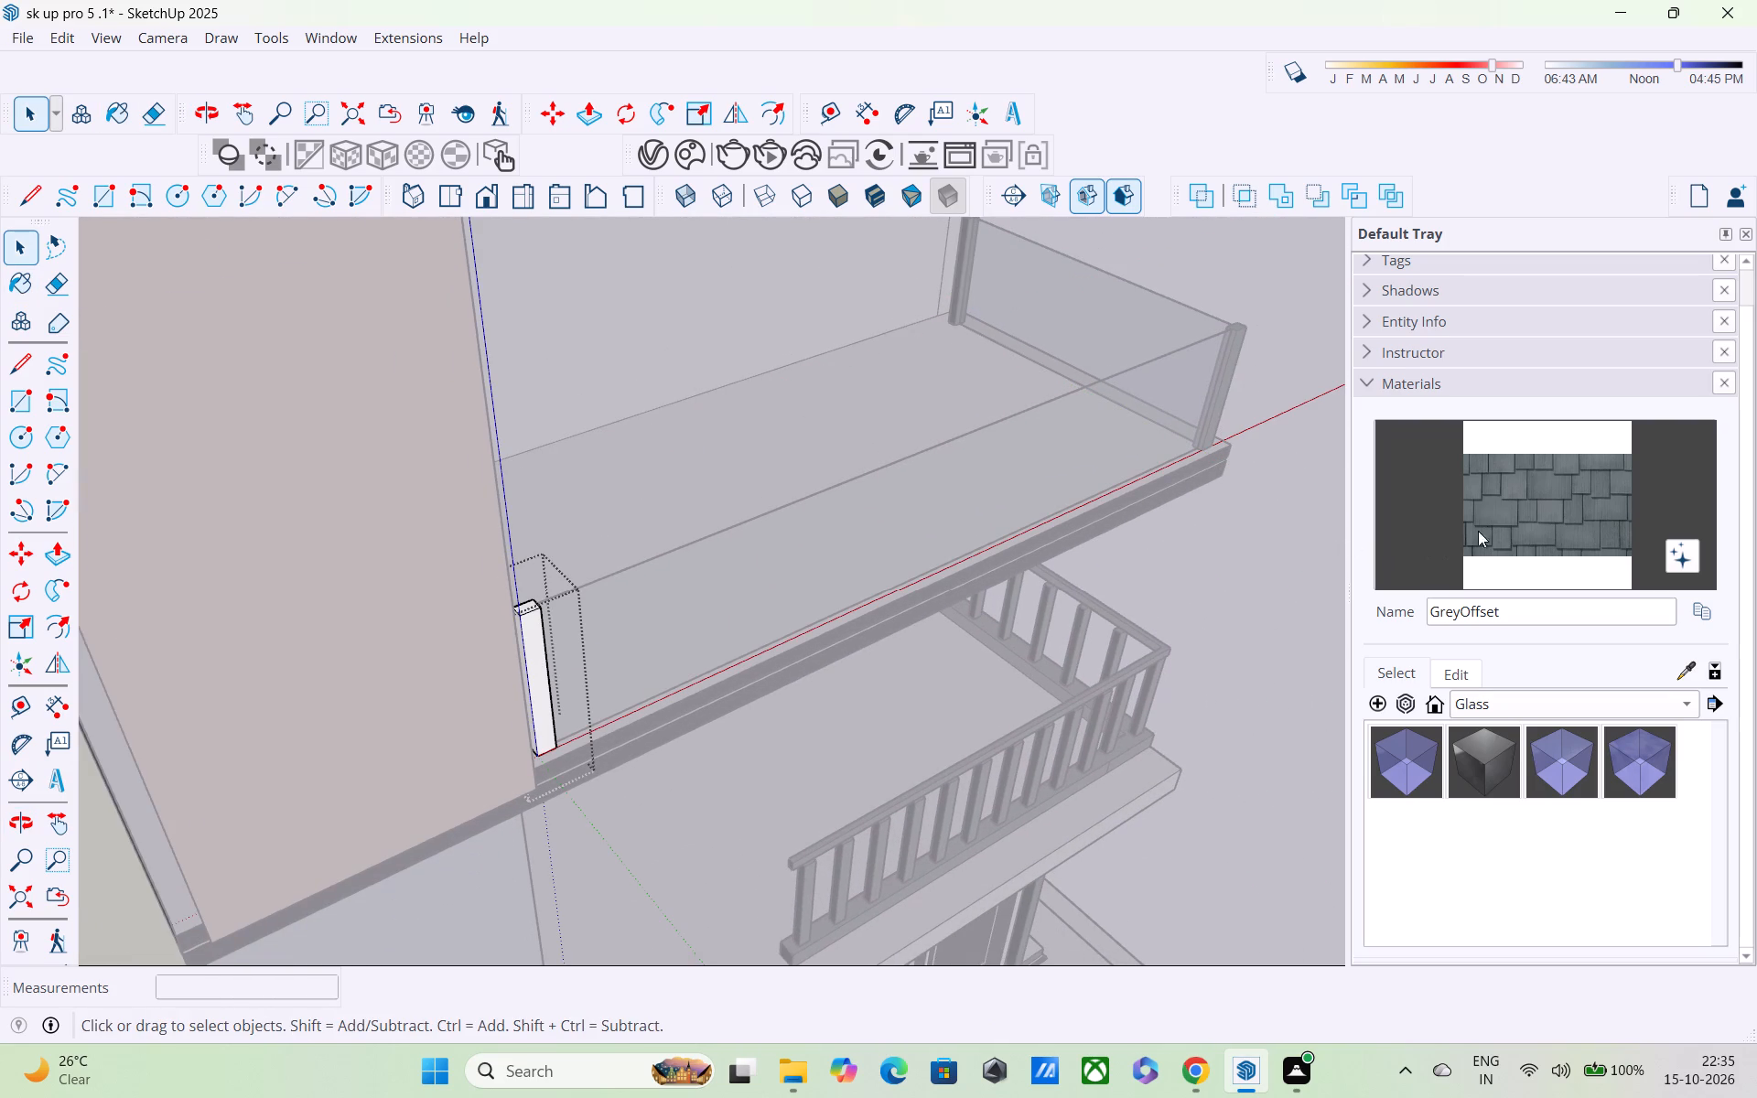
left_click(1503, 517)
scroll(427, 656, "up", 4)
scroll(607, 617, "down", 1)
scroll(597, 617, "up", 5)
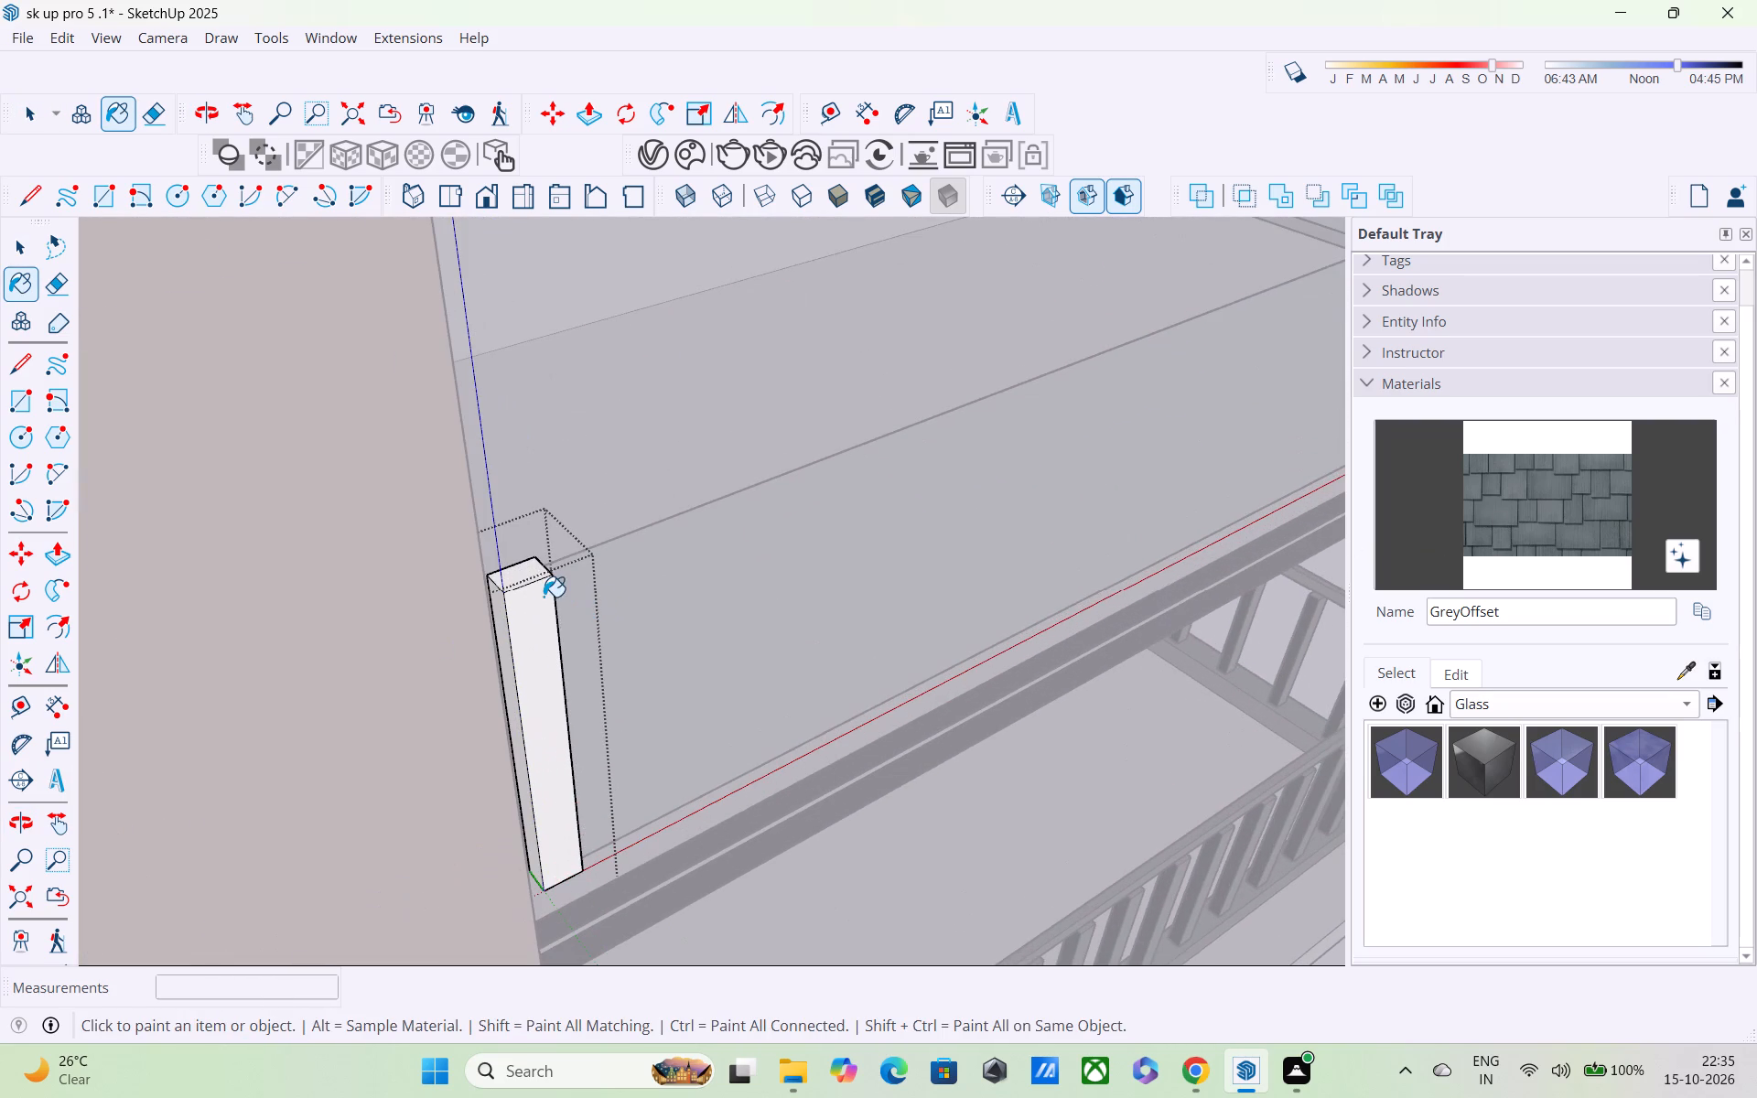
left_click(544, 597)
left_click(527, 577)
Paint the remaining side and back faces of the post beside the cream panel with GreyOffset.
middle_click_drag(546, 605, 599, 622)
scroll(447, 684, "up", 4)
middle_click_drag(591, 651, 586, 641)
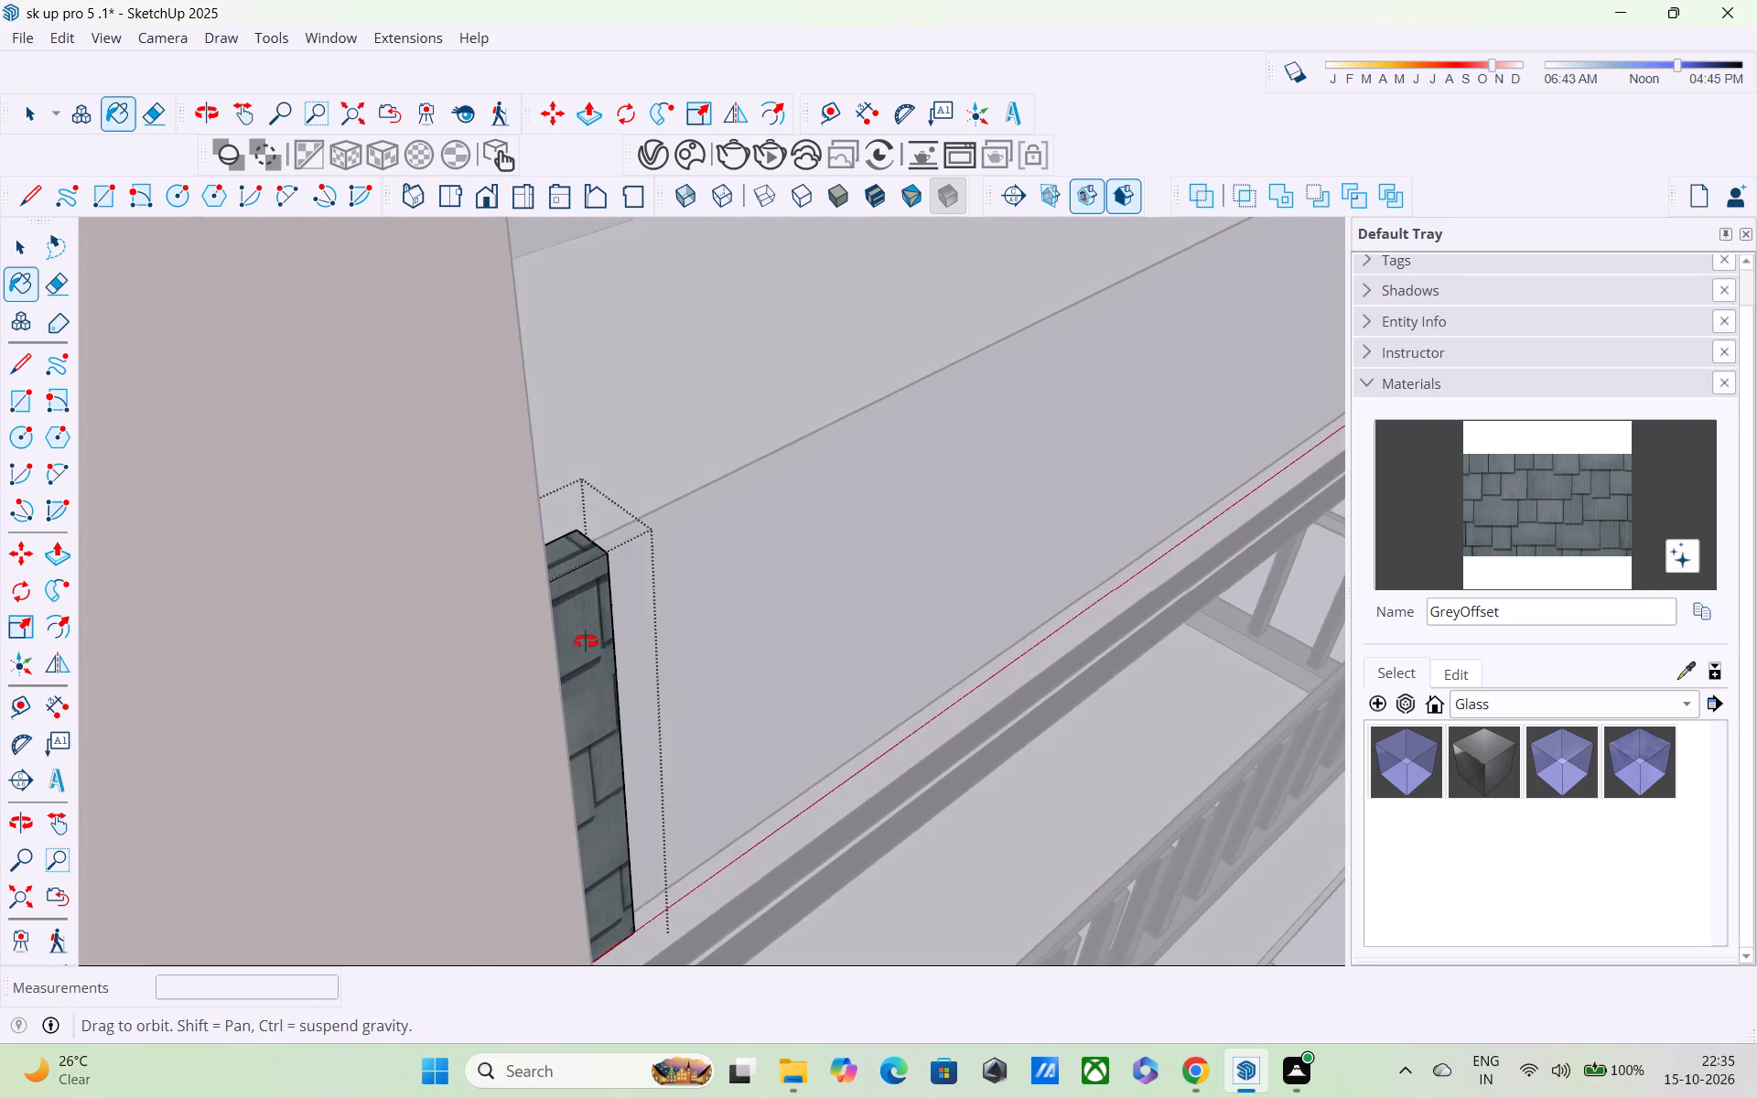
middle_click_drag(586, 641, 487, 570)
scroll(487, 569, "up", 4)
left_click(543, 577)
middle_click_drag(592, 597, 705, 748)
middle_click_drag(749, 514, 330, 461)
middle_click_drag(776, 493, 531, 426)
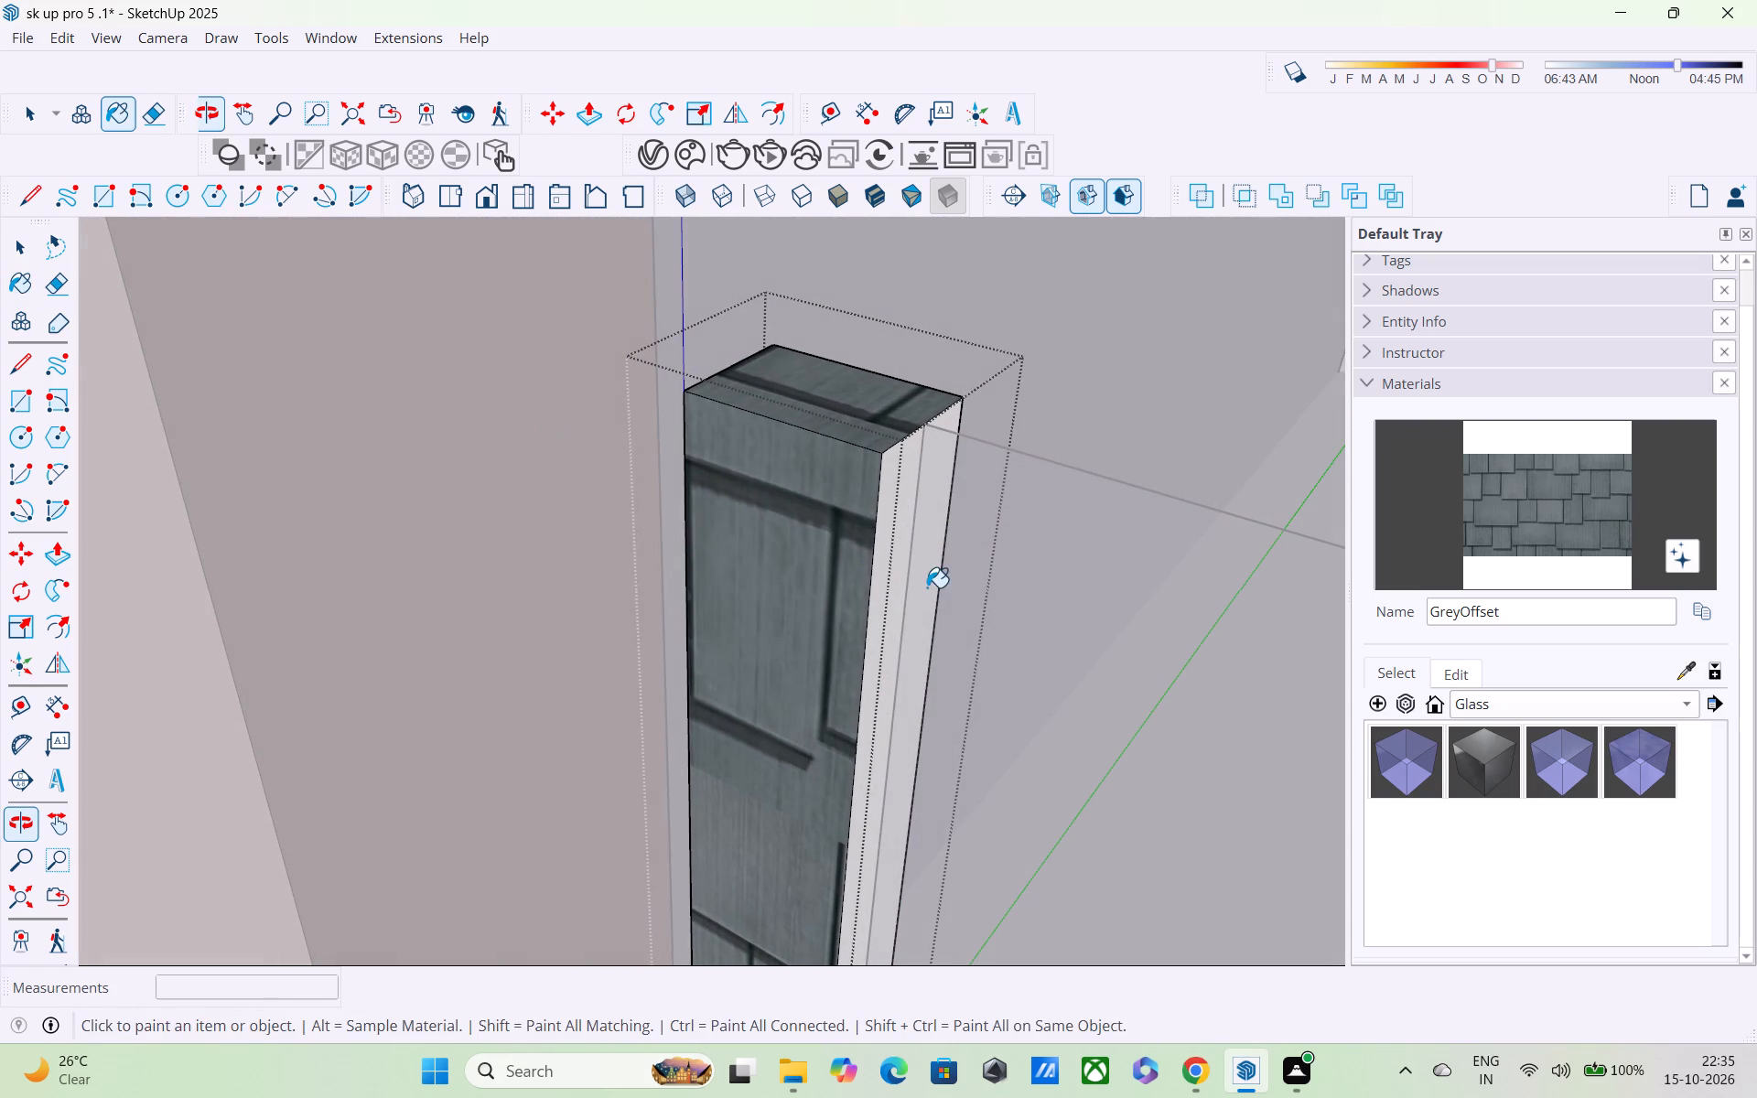
left_click(886, 548)
middle_click_drag(897, 548, 275, 813)
scroll(688, 835, "down", 1)
middle_click_drag(597, 776, 562, 733)
scroll(575, 690, "up", 1)
left_click(631, 471)
Close the railing post group and return to the main house model with nothing selected.
scroll(631, 471, "down", 3)
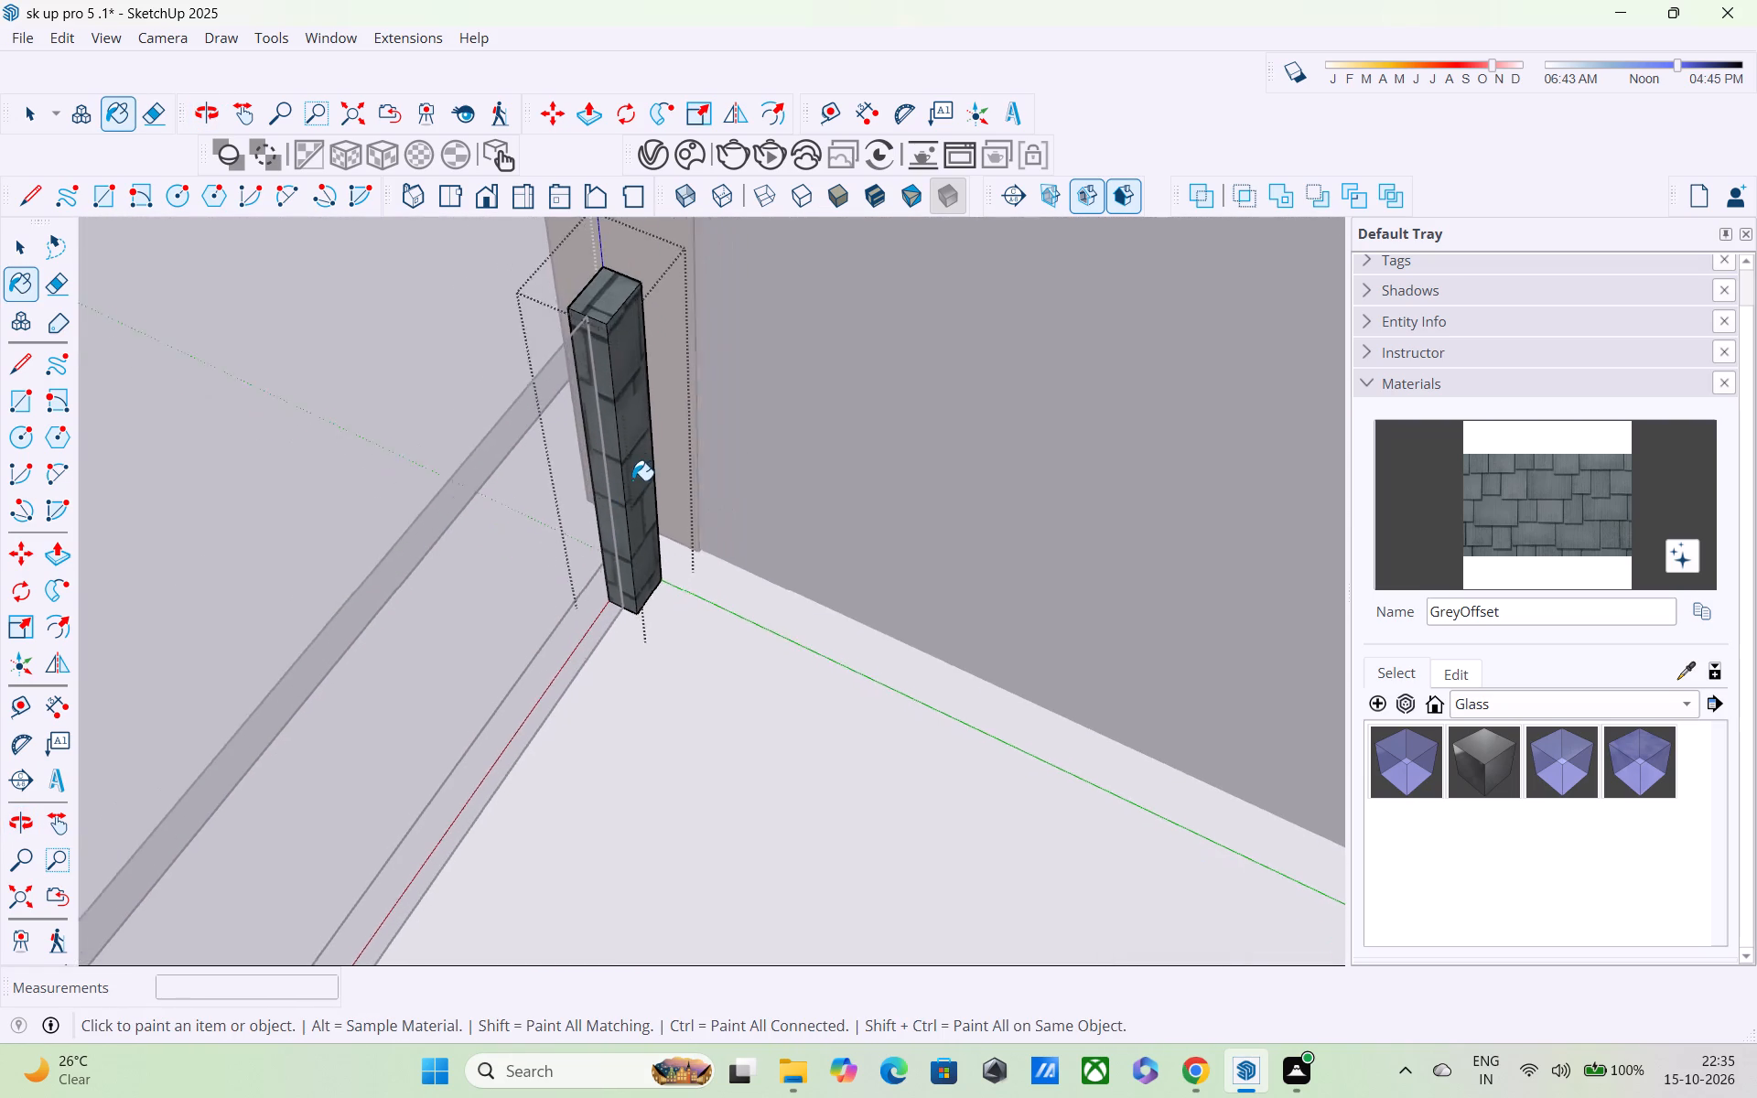
scroll(632, 480, "down", 4)
middle_click_drag(628, 537, 847, 455)
scroll(876, 431, "up", 1)
scroll(682, 499, "down", 6)
scroll(5, 758, "down", 5)
scroll(61, 766, "up", 1)
scroll(48, 784, "down", 3)
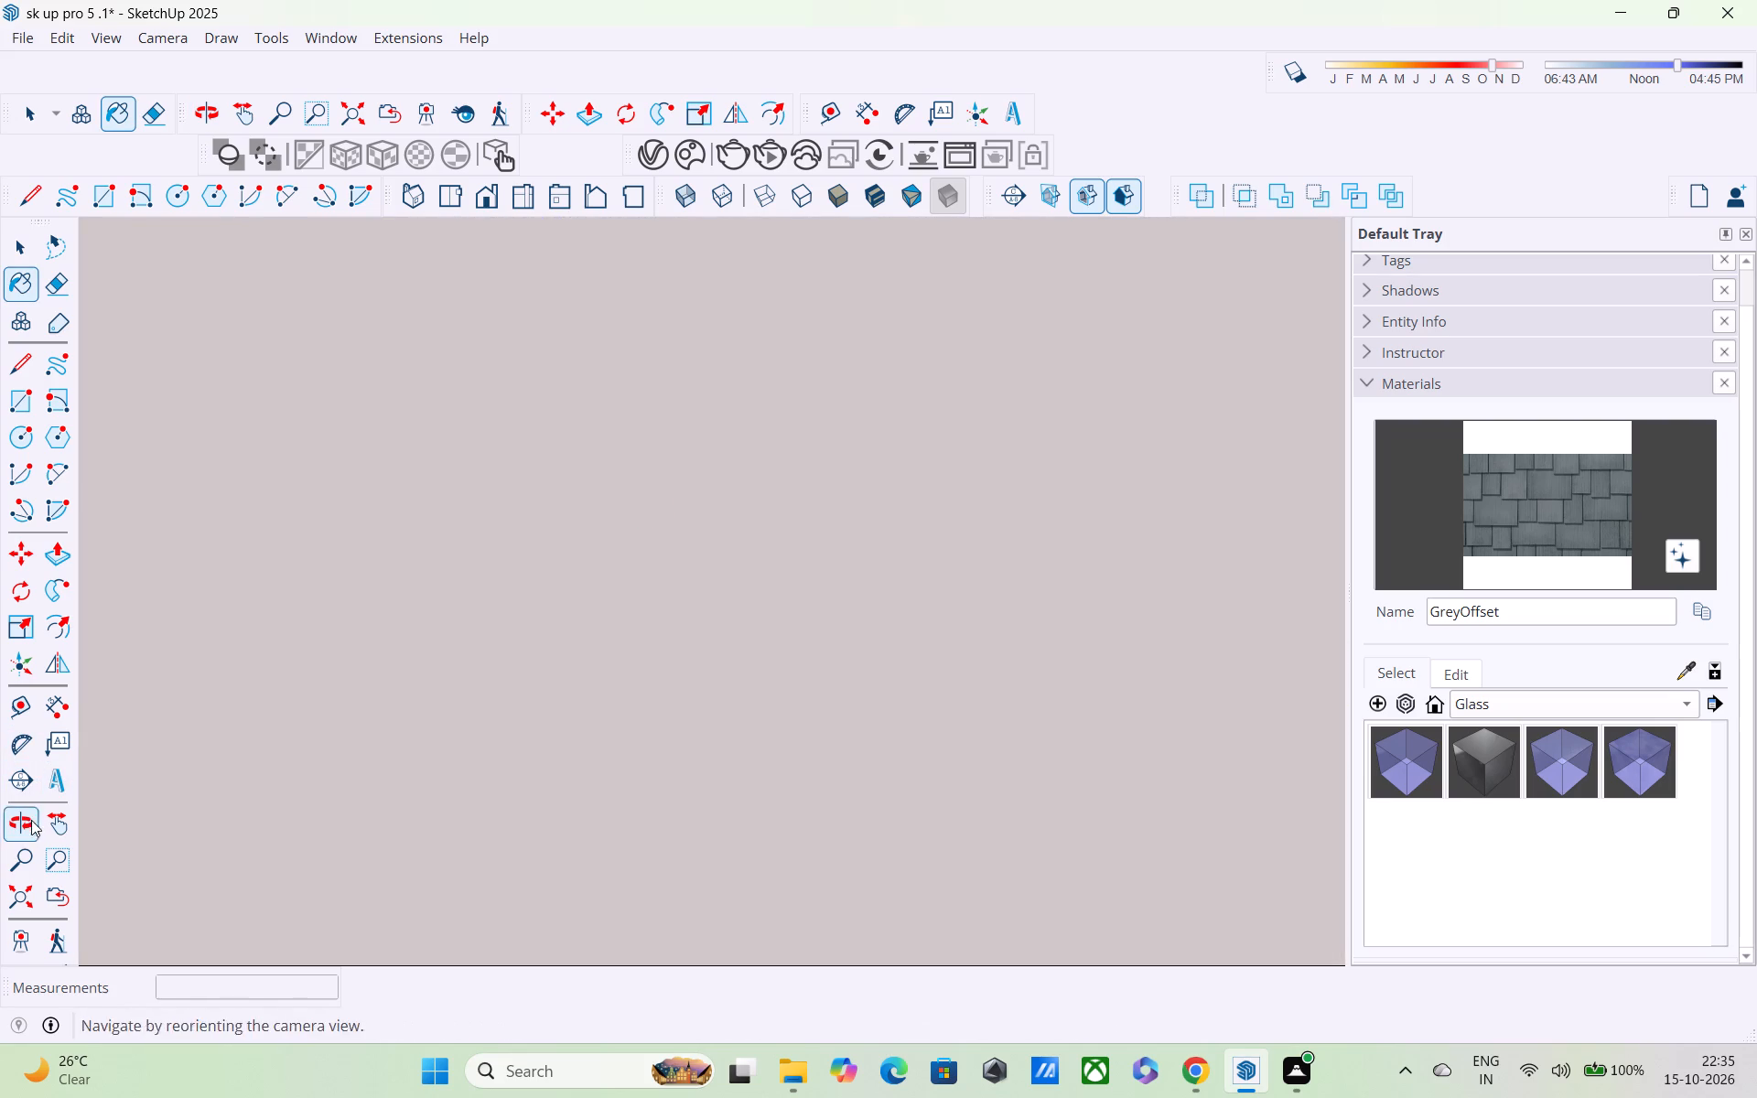
left_click(16, 906)
scroll(0, 851, "down", 6)
scroll(279, 726, "down", 1)
middle_click_drag(295, 726, 866, 516)
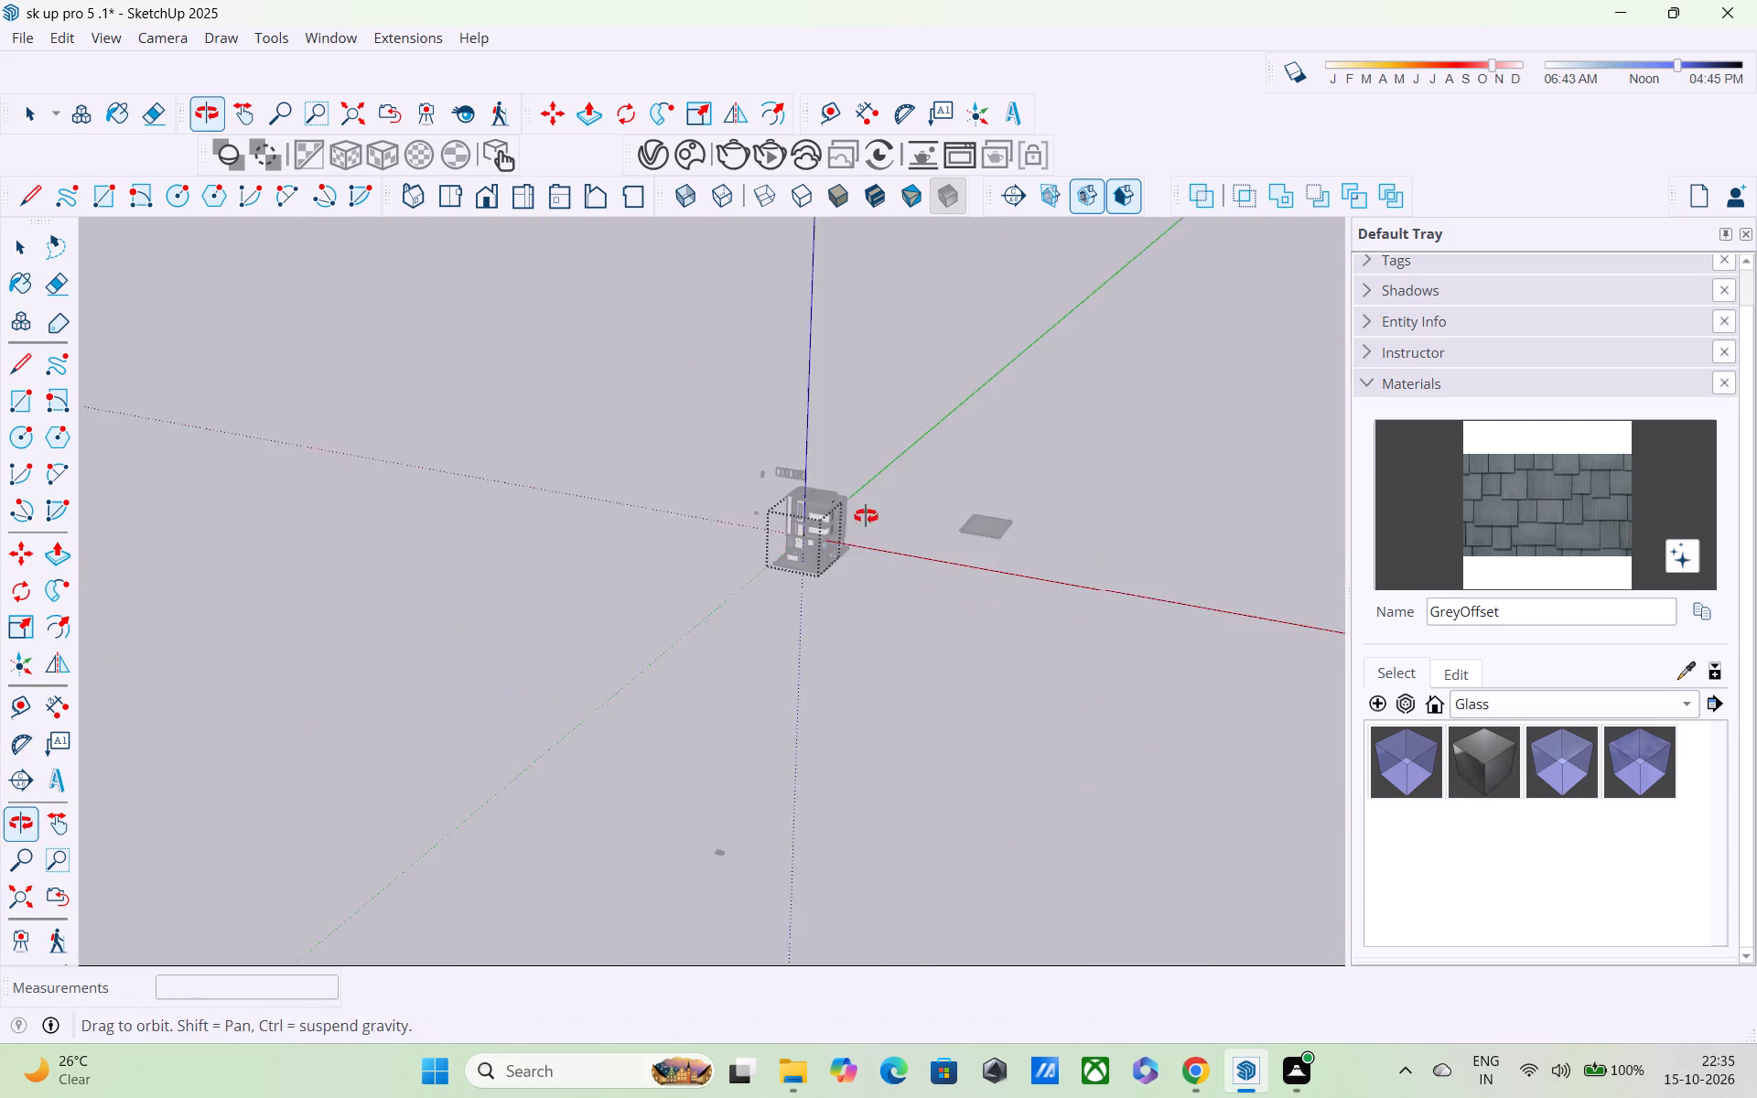
middle_click_drag(866, 516, 875, 501)
scroll(814, 591, "up", 8)
scroll(592, 586, "up", 3)
scroll(694, 555, "up", 3)
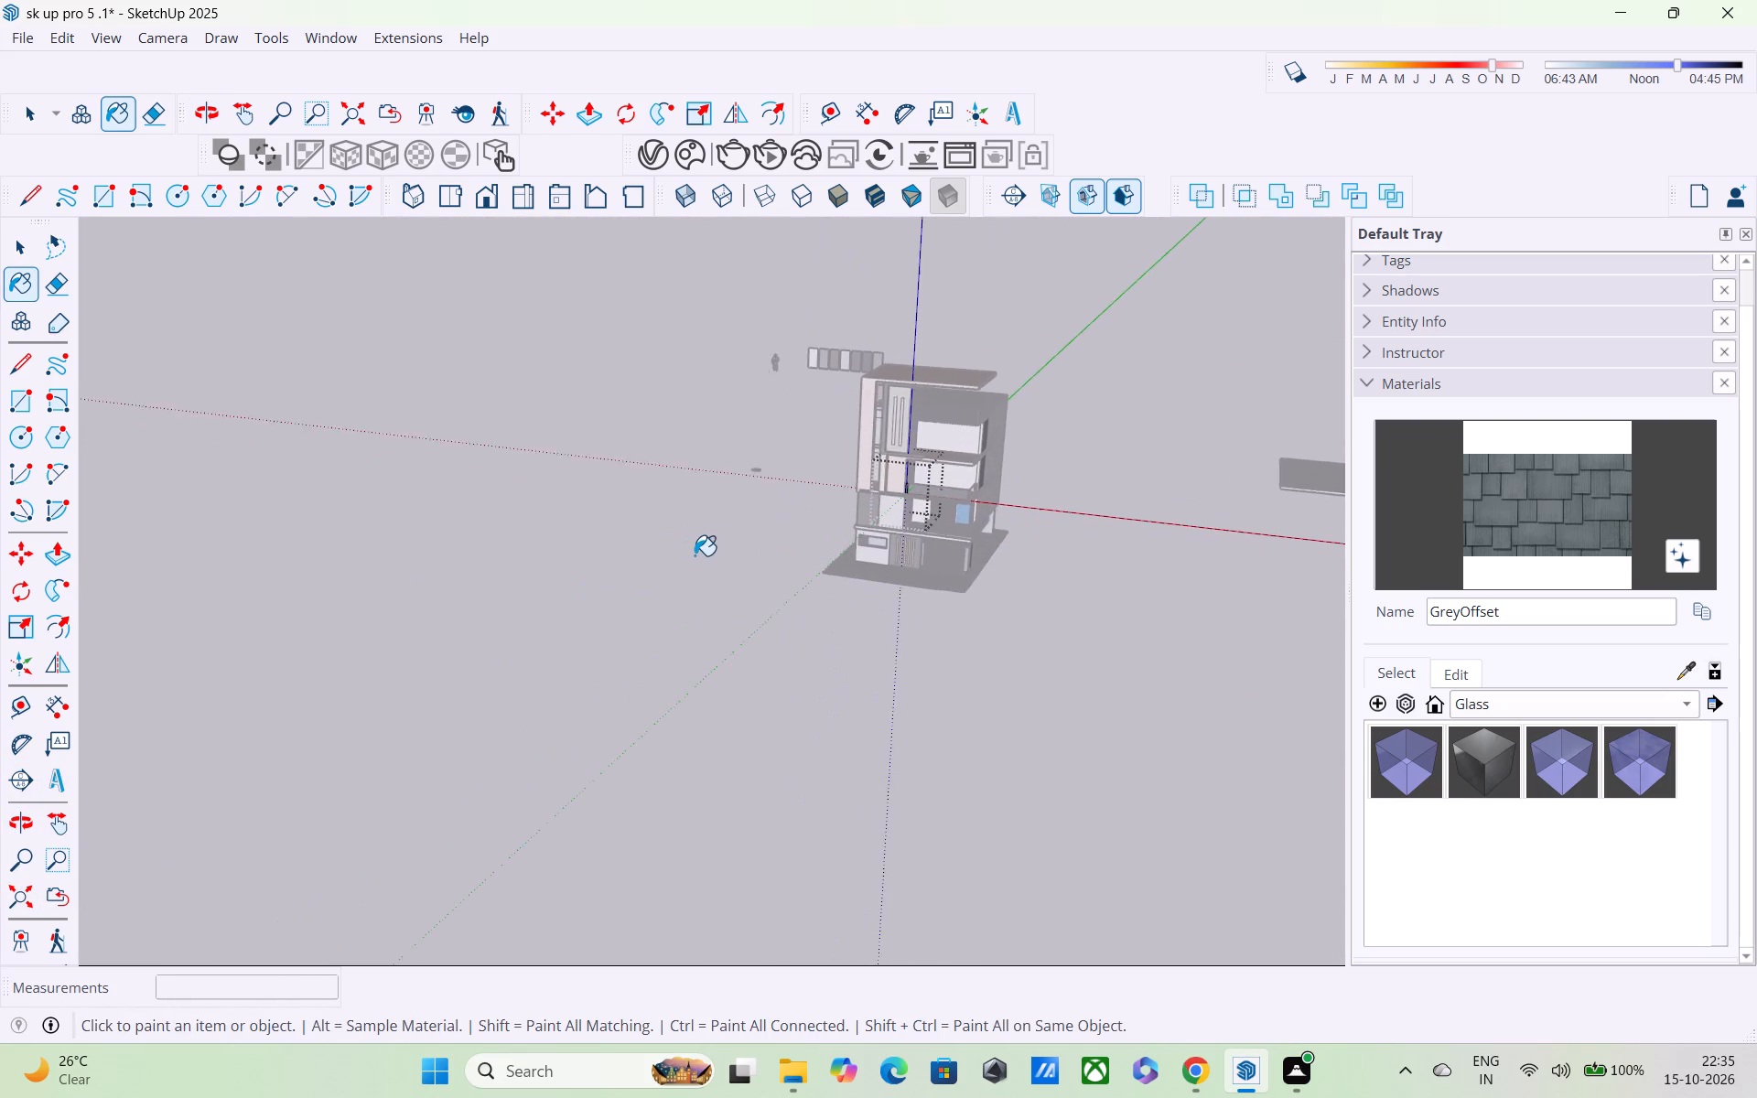
scroll(695, 555, "up", 4)
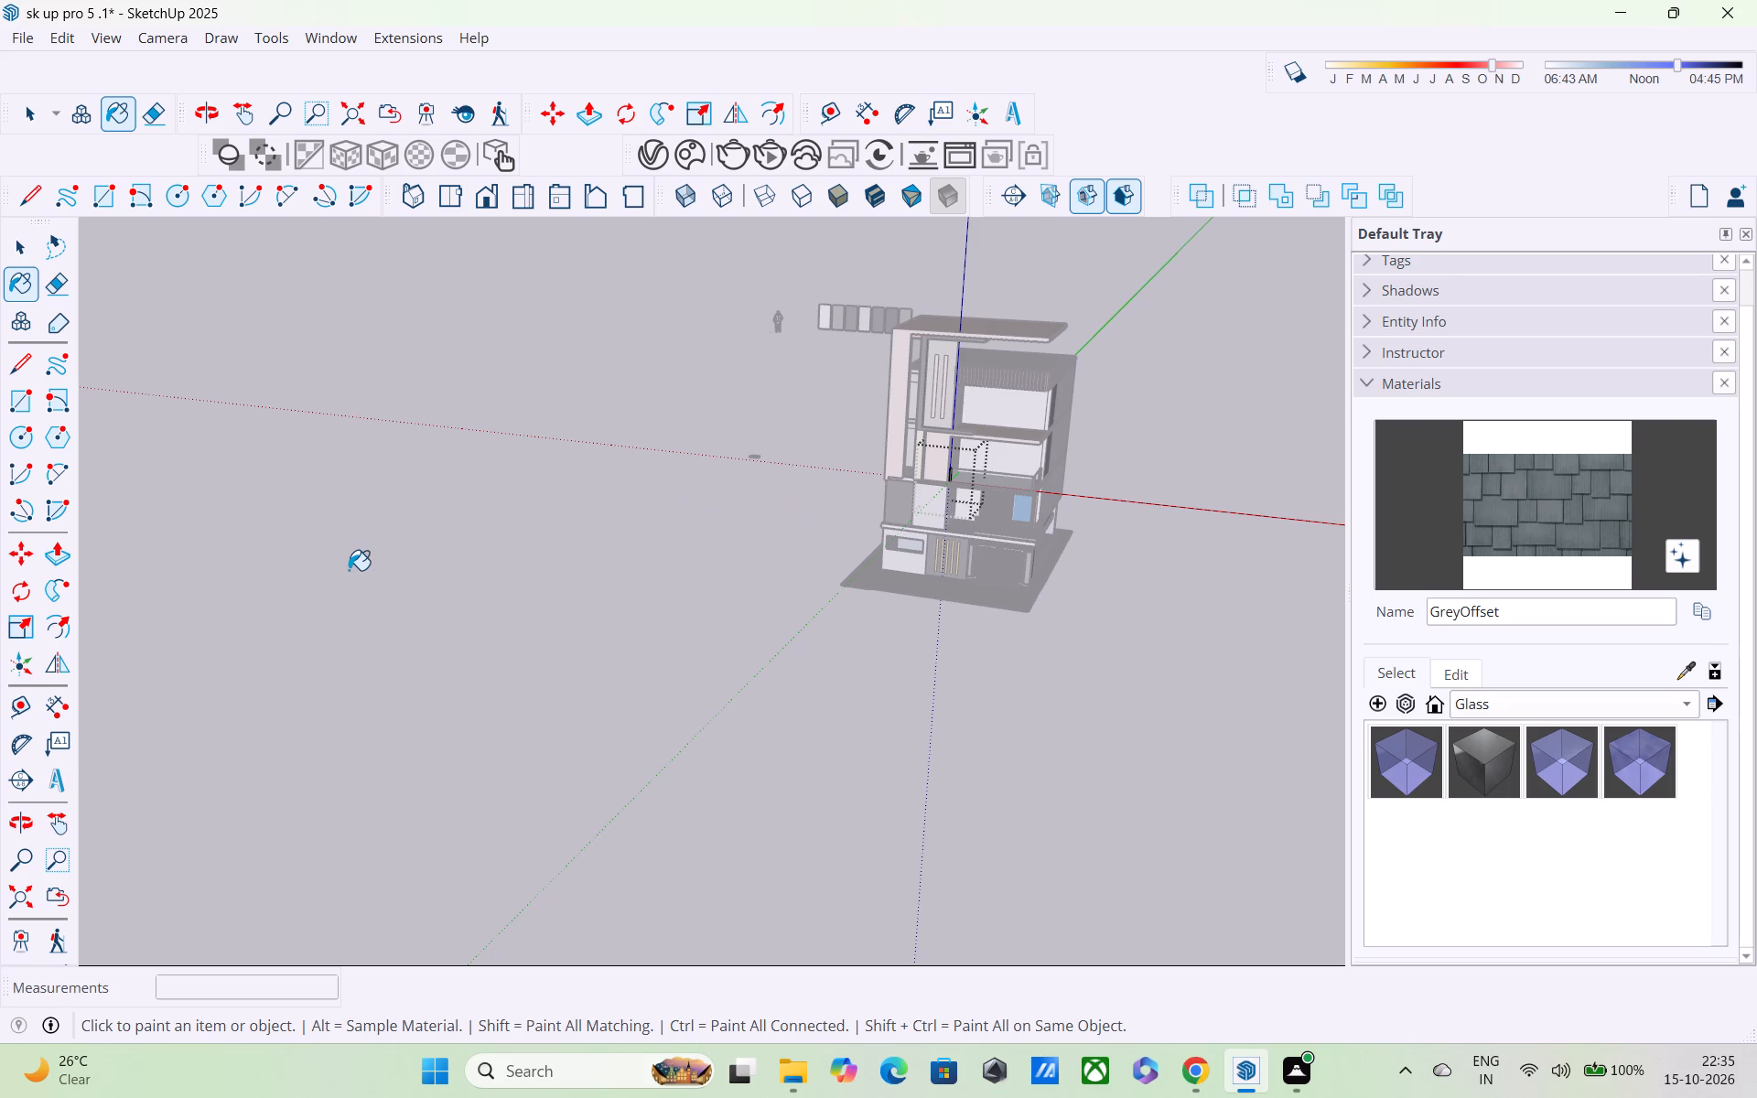
key("Escape")
key("space")
left_click(349, 535)
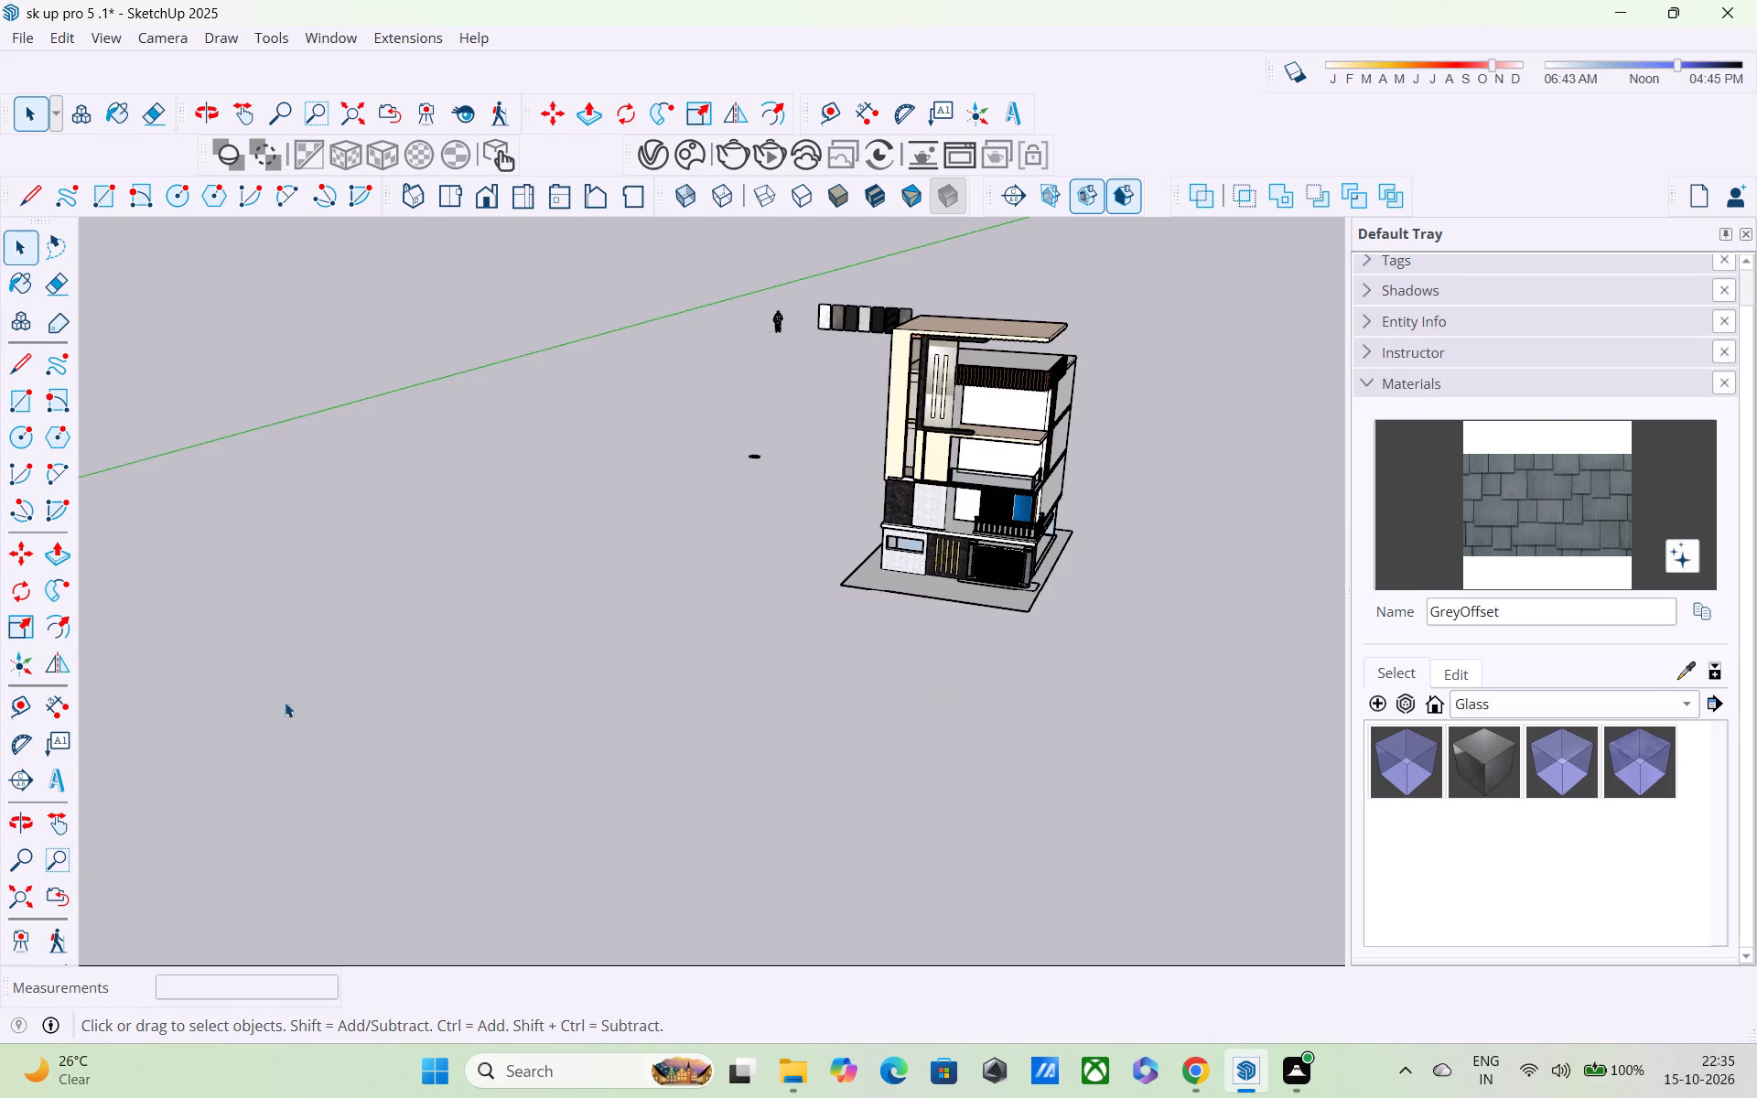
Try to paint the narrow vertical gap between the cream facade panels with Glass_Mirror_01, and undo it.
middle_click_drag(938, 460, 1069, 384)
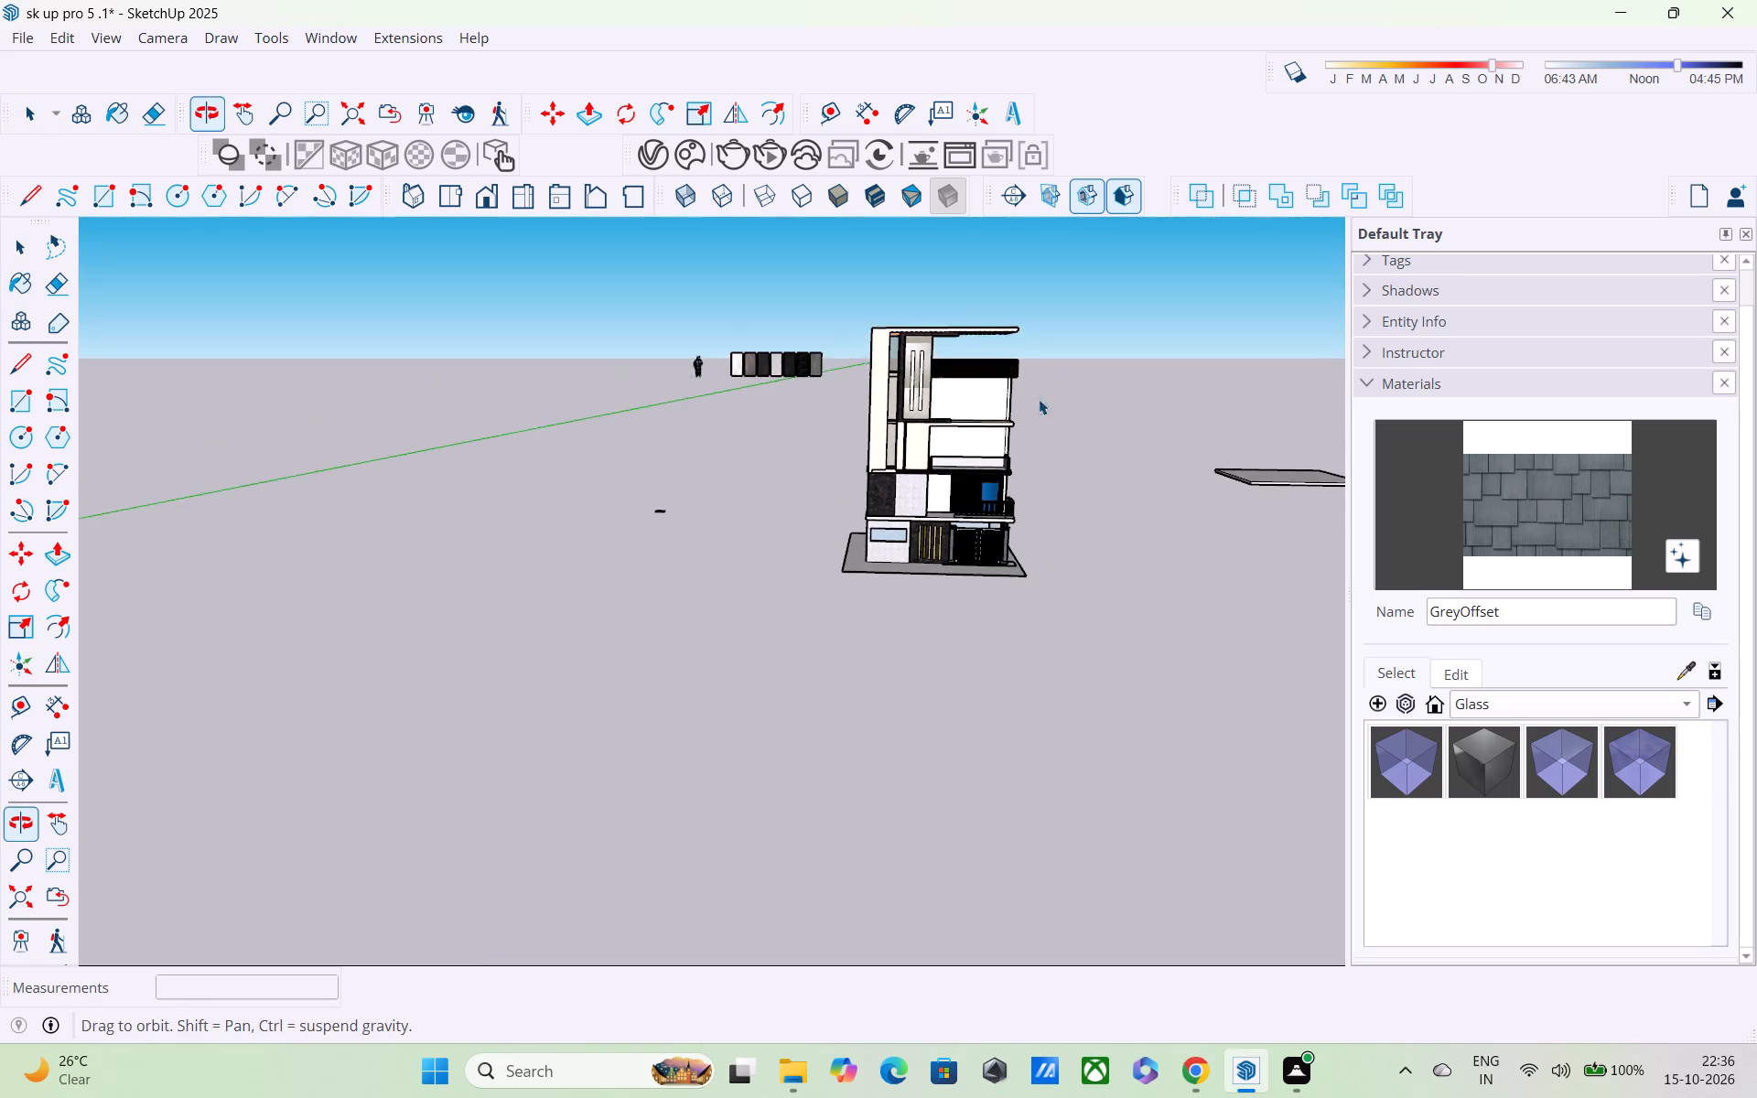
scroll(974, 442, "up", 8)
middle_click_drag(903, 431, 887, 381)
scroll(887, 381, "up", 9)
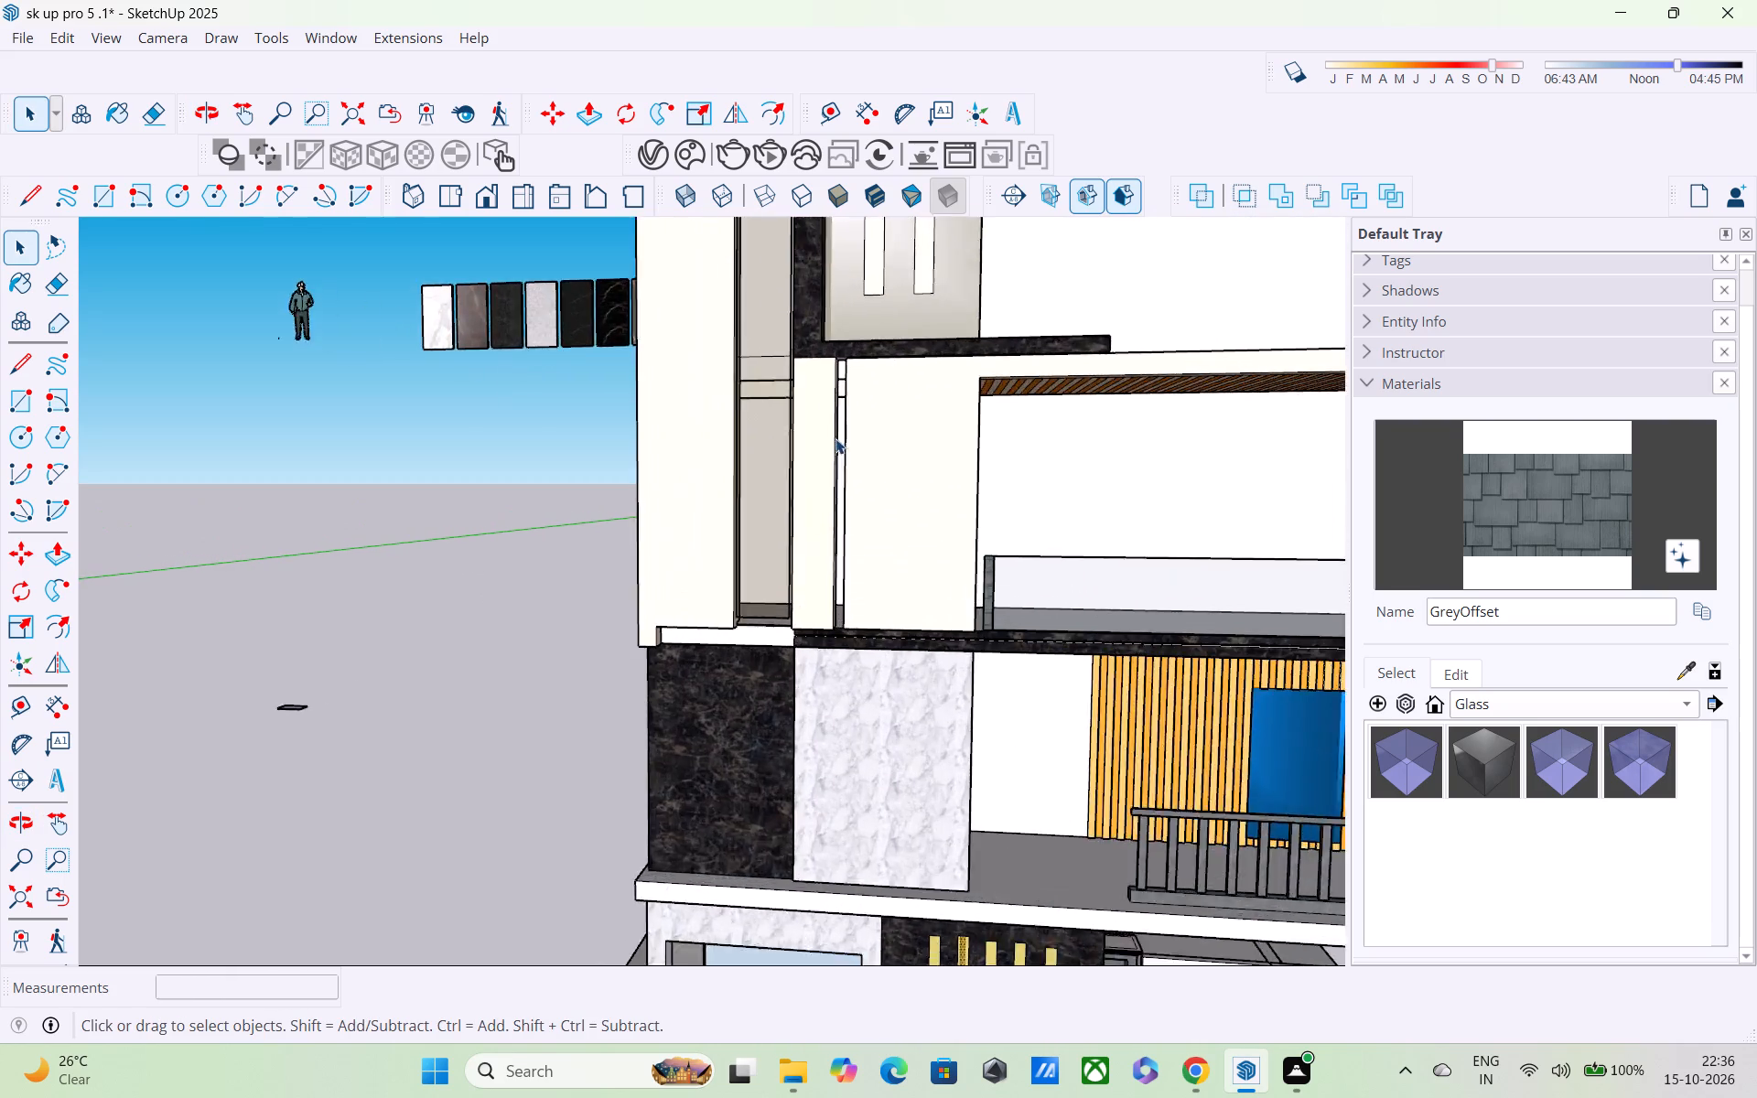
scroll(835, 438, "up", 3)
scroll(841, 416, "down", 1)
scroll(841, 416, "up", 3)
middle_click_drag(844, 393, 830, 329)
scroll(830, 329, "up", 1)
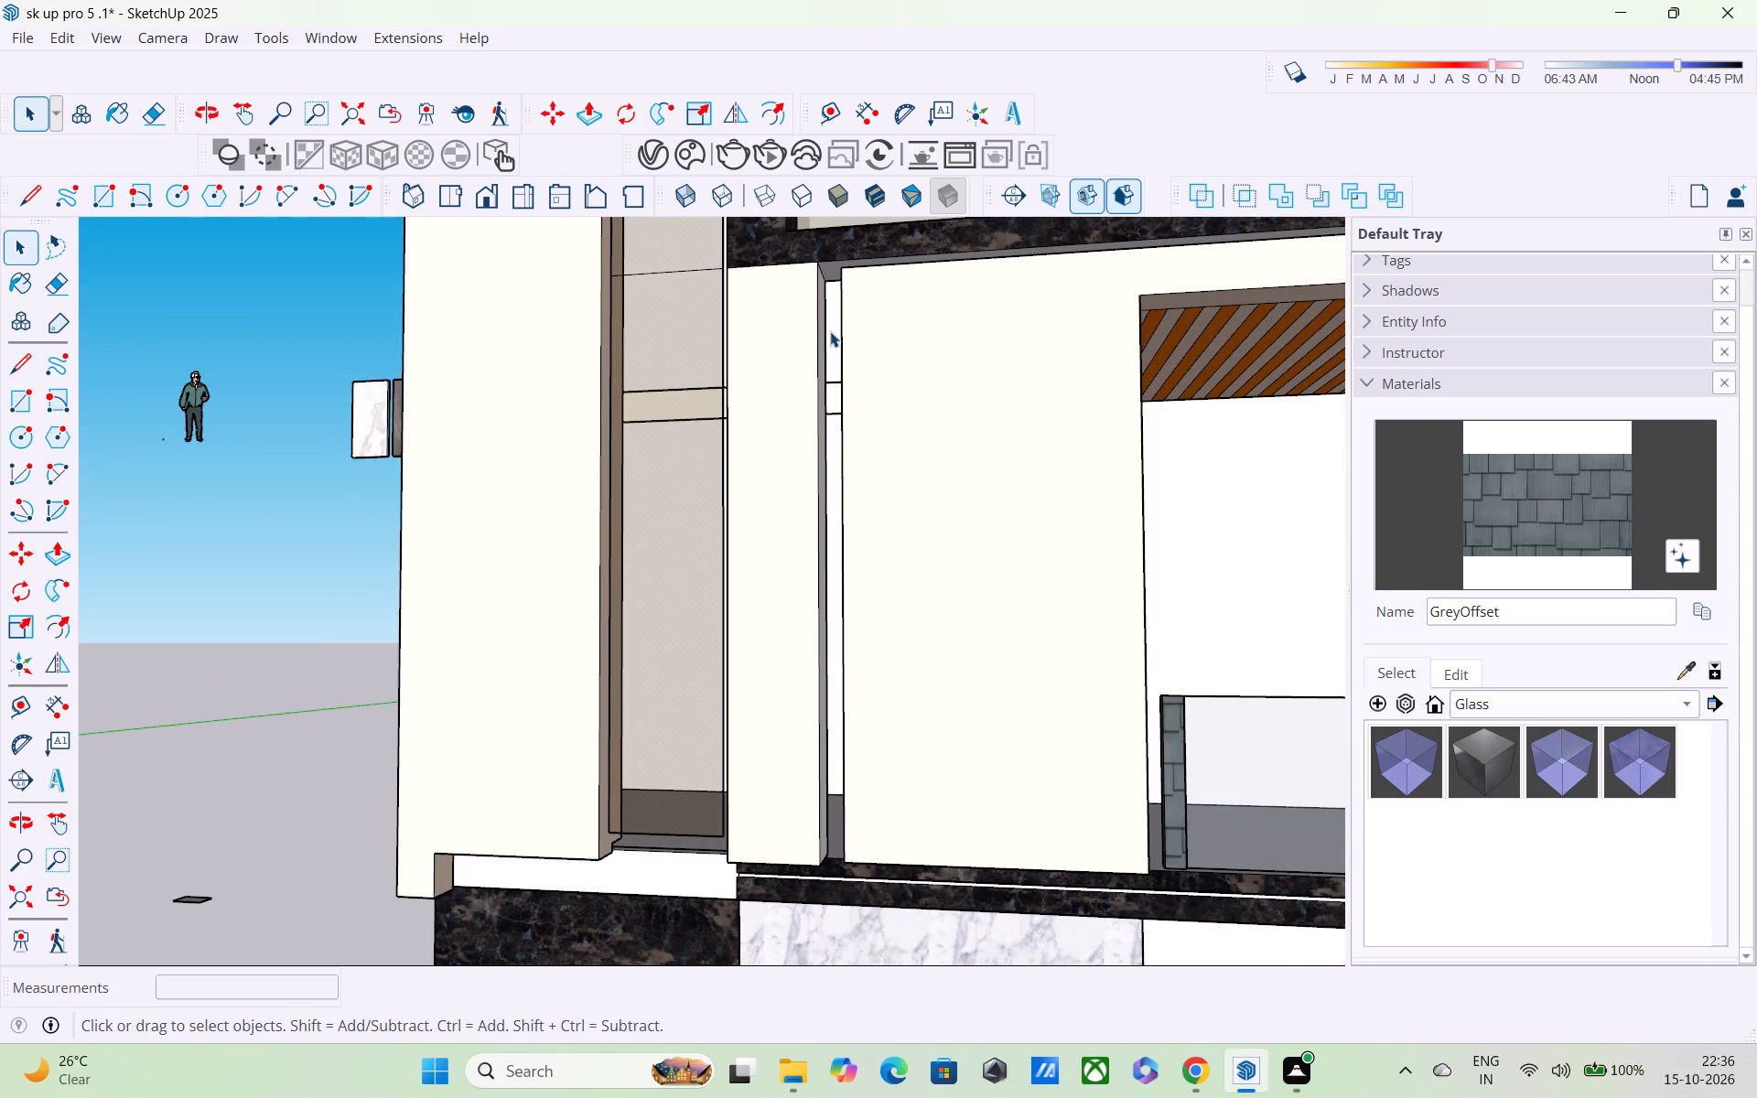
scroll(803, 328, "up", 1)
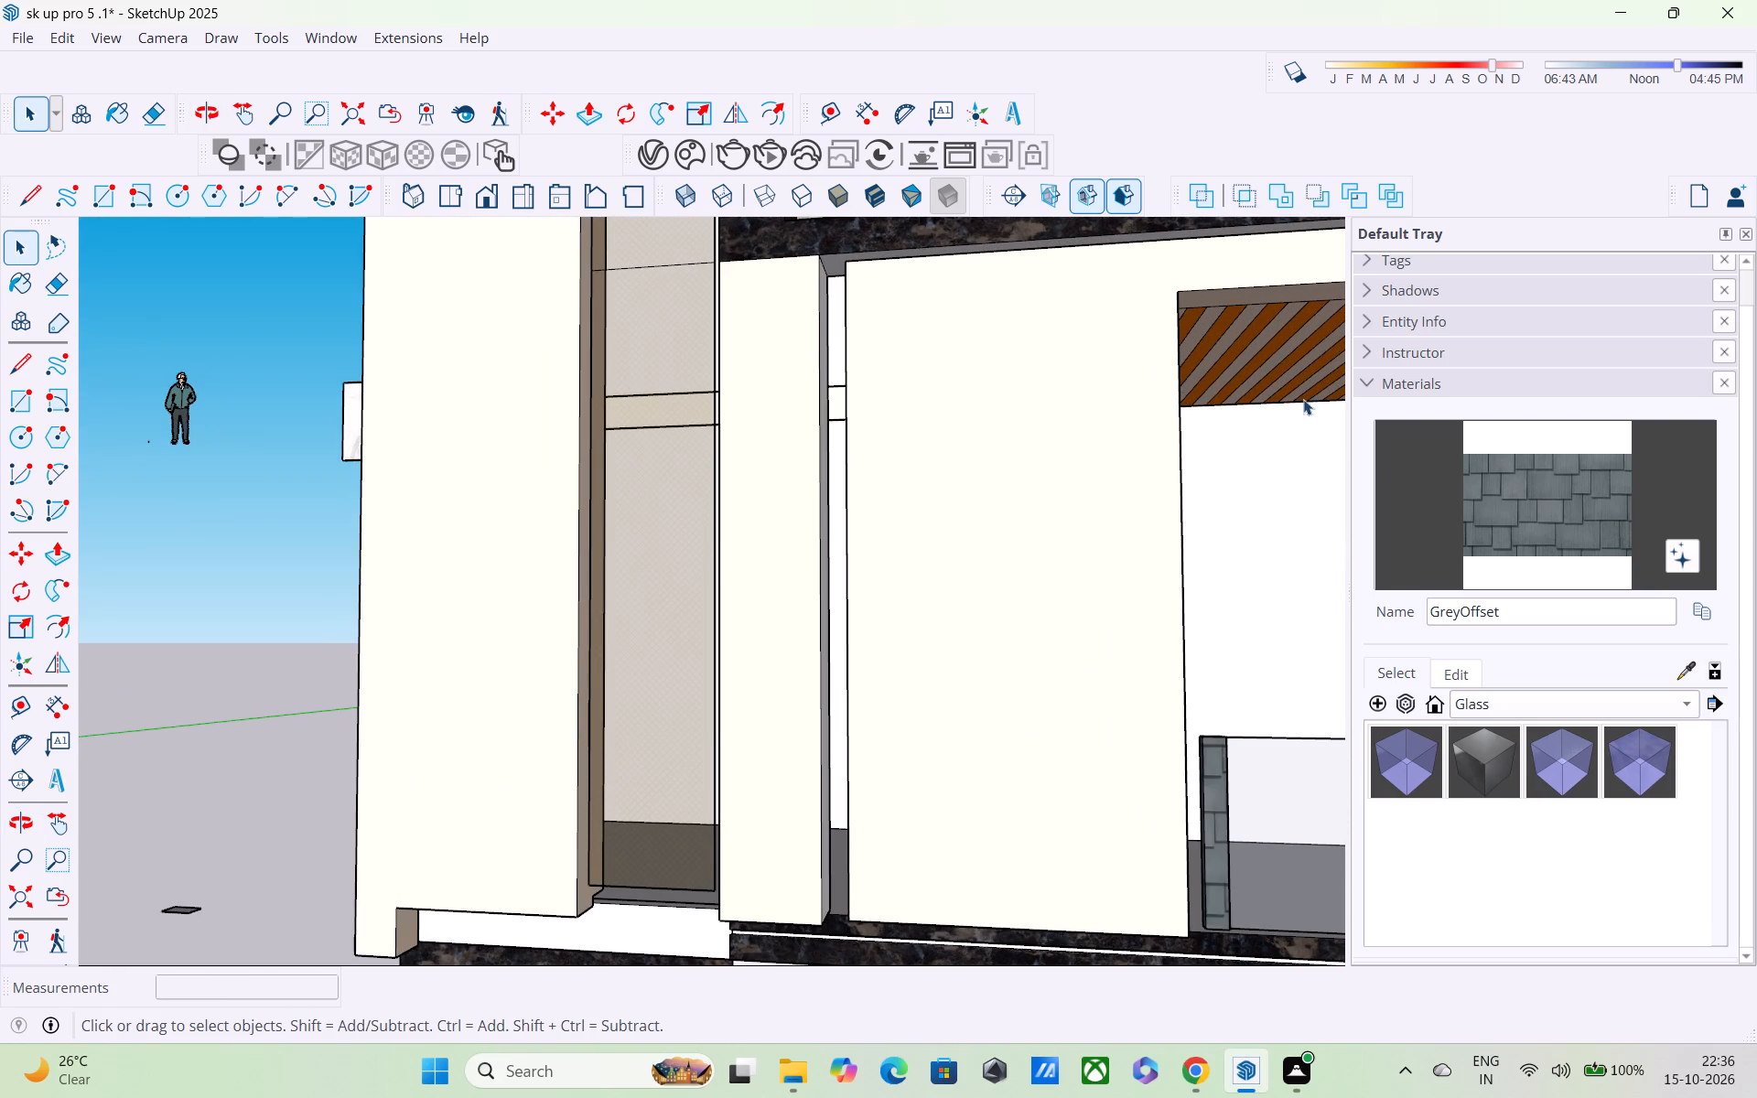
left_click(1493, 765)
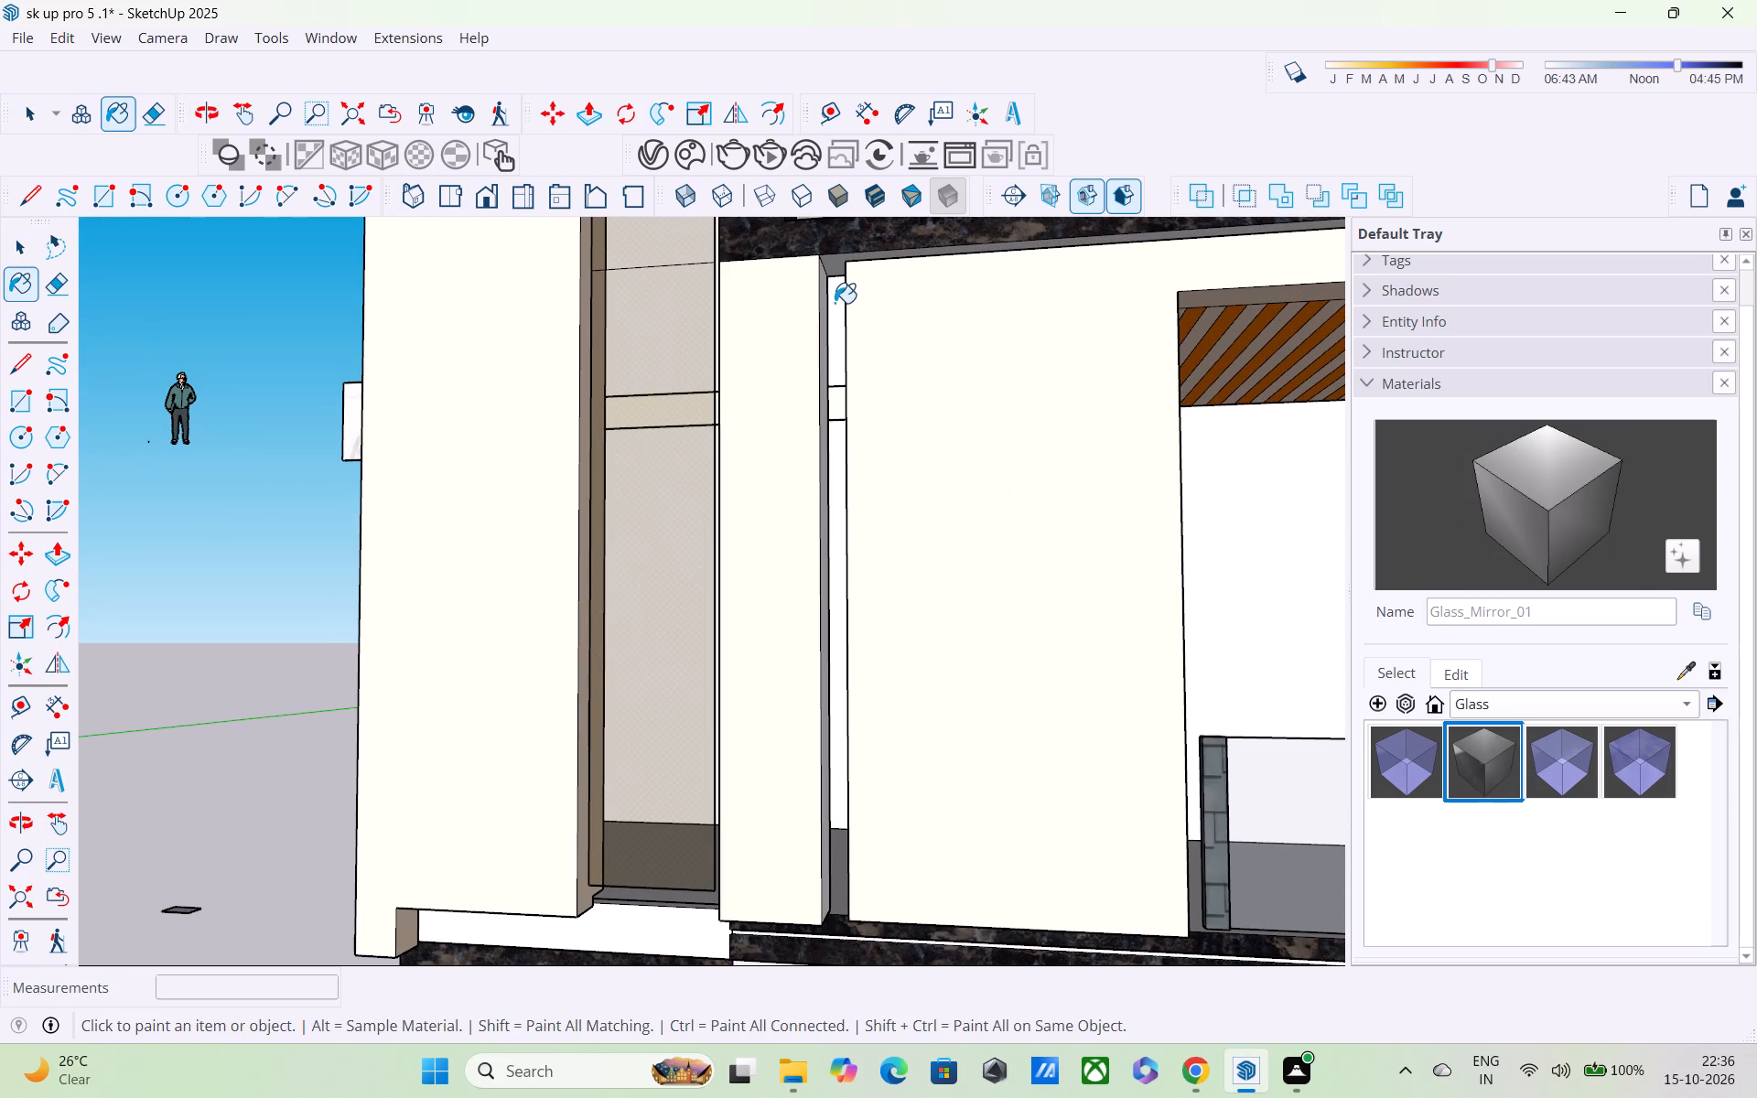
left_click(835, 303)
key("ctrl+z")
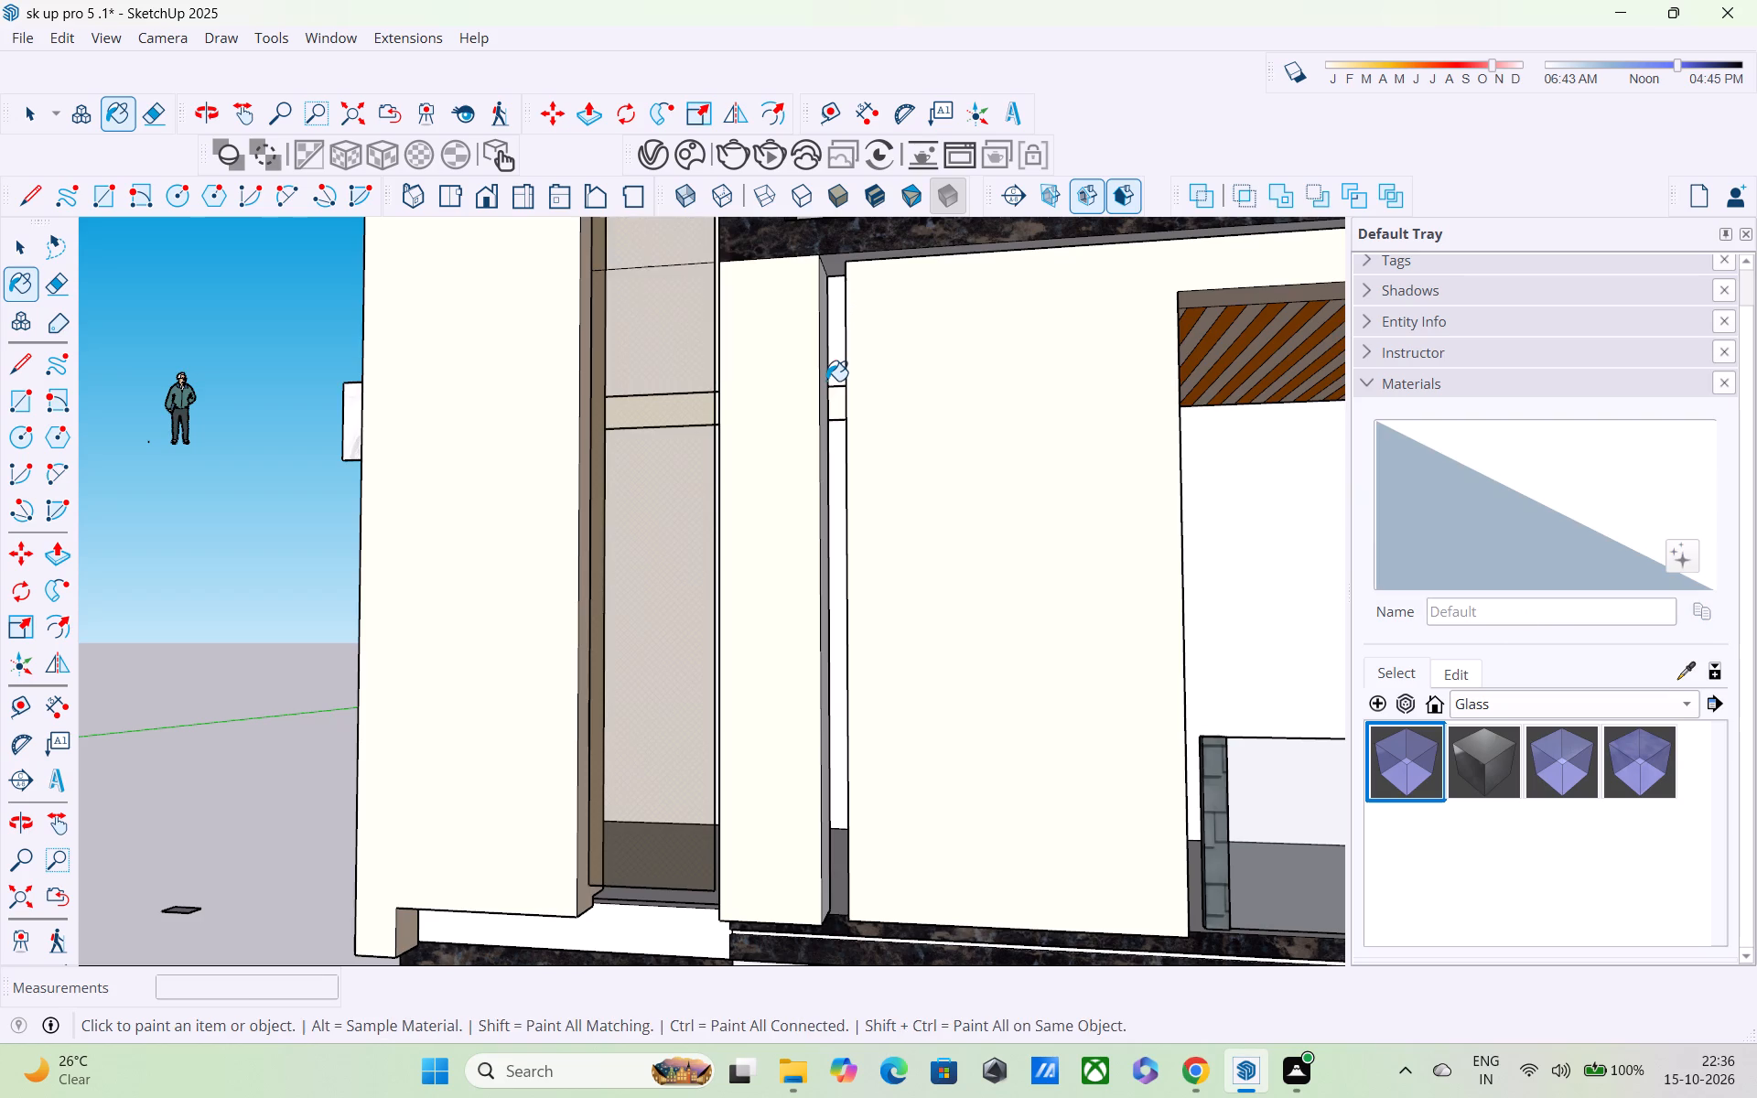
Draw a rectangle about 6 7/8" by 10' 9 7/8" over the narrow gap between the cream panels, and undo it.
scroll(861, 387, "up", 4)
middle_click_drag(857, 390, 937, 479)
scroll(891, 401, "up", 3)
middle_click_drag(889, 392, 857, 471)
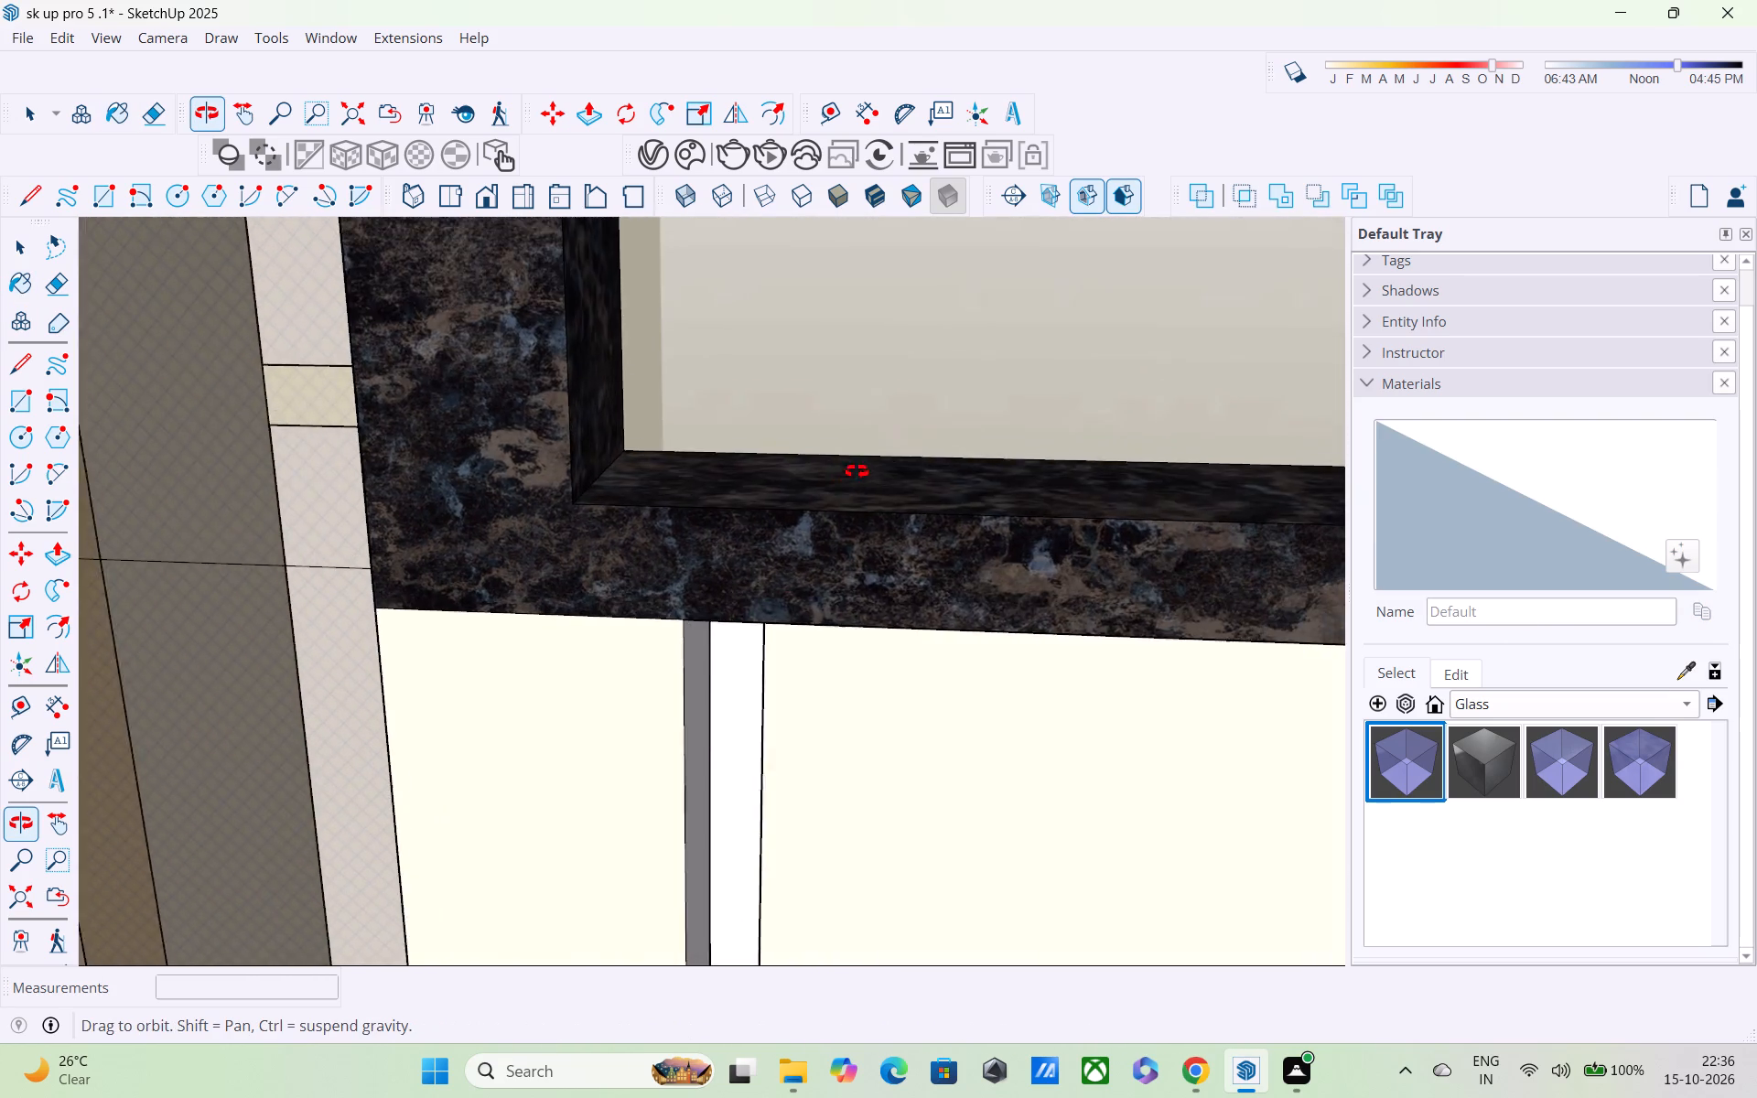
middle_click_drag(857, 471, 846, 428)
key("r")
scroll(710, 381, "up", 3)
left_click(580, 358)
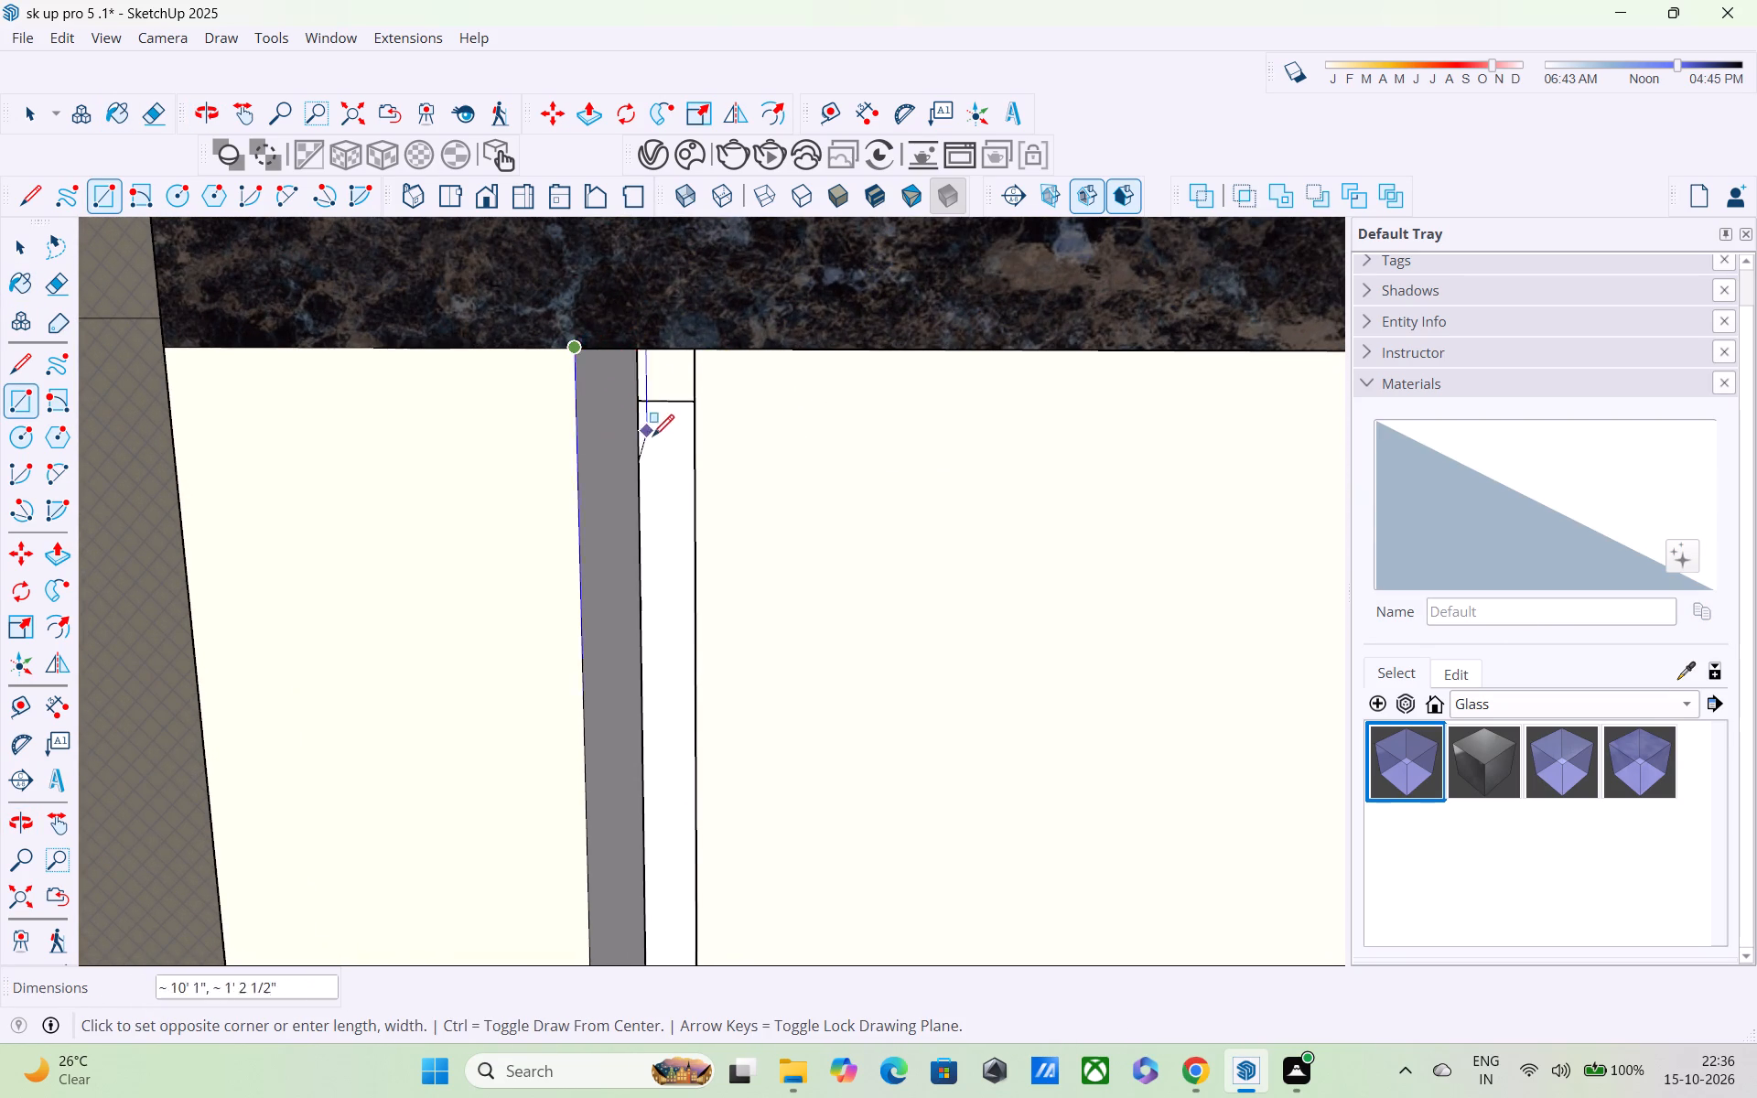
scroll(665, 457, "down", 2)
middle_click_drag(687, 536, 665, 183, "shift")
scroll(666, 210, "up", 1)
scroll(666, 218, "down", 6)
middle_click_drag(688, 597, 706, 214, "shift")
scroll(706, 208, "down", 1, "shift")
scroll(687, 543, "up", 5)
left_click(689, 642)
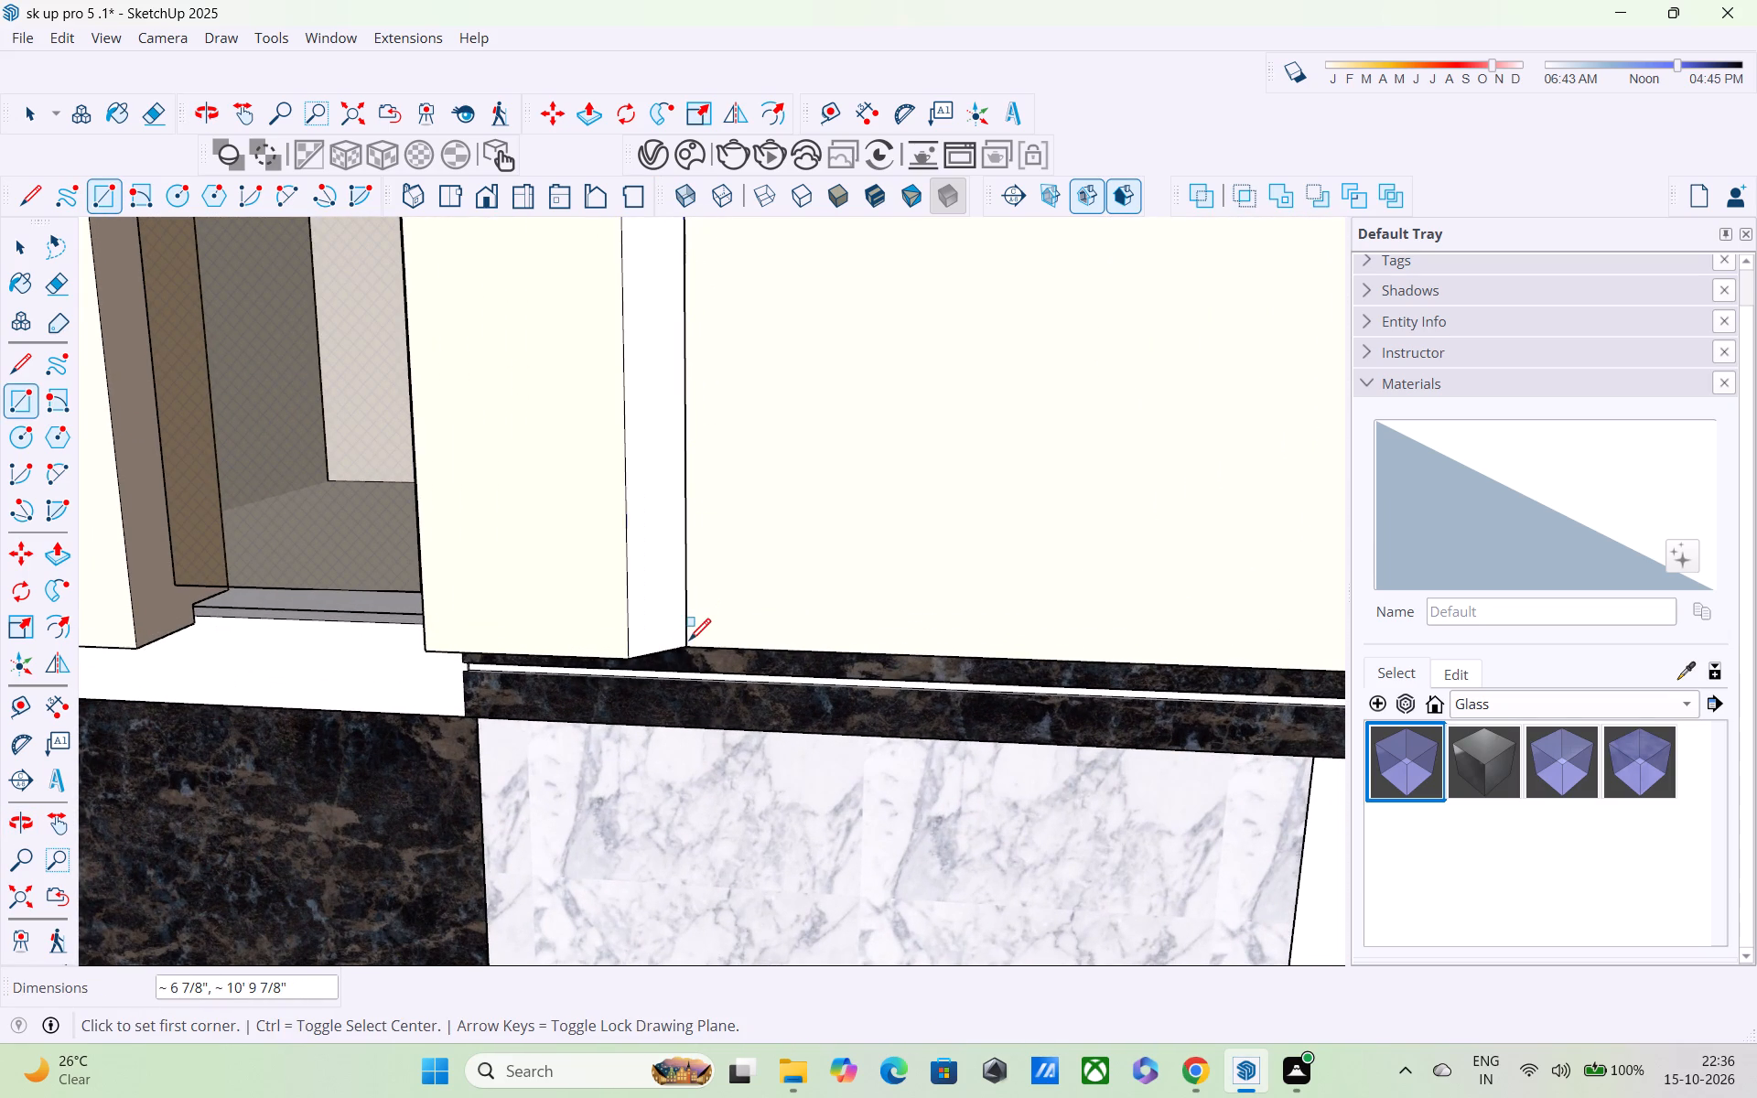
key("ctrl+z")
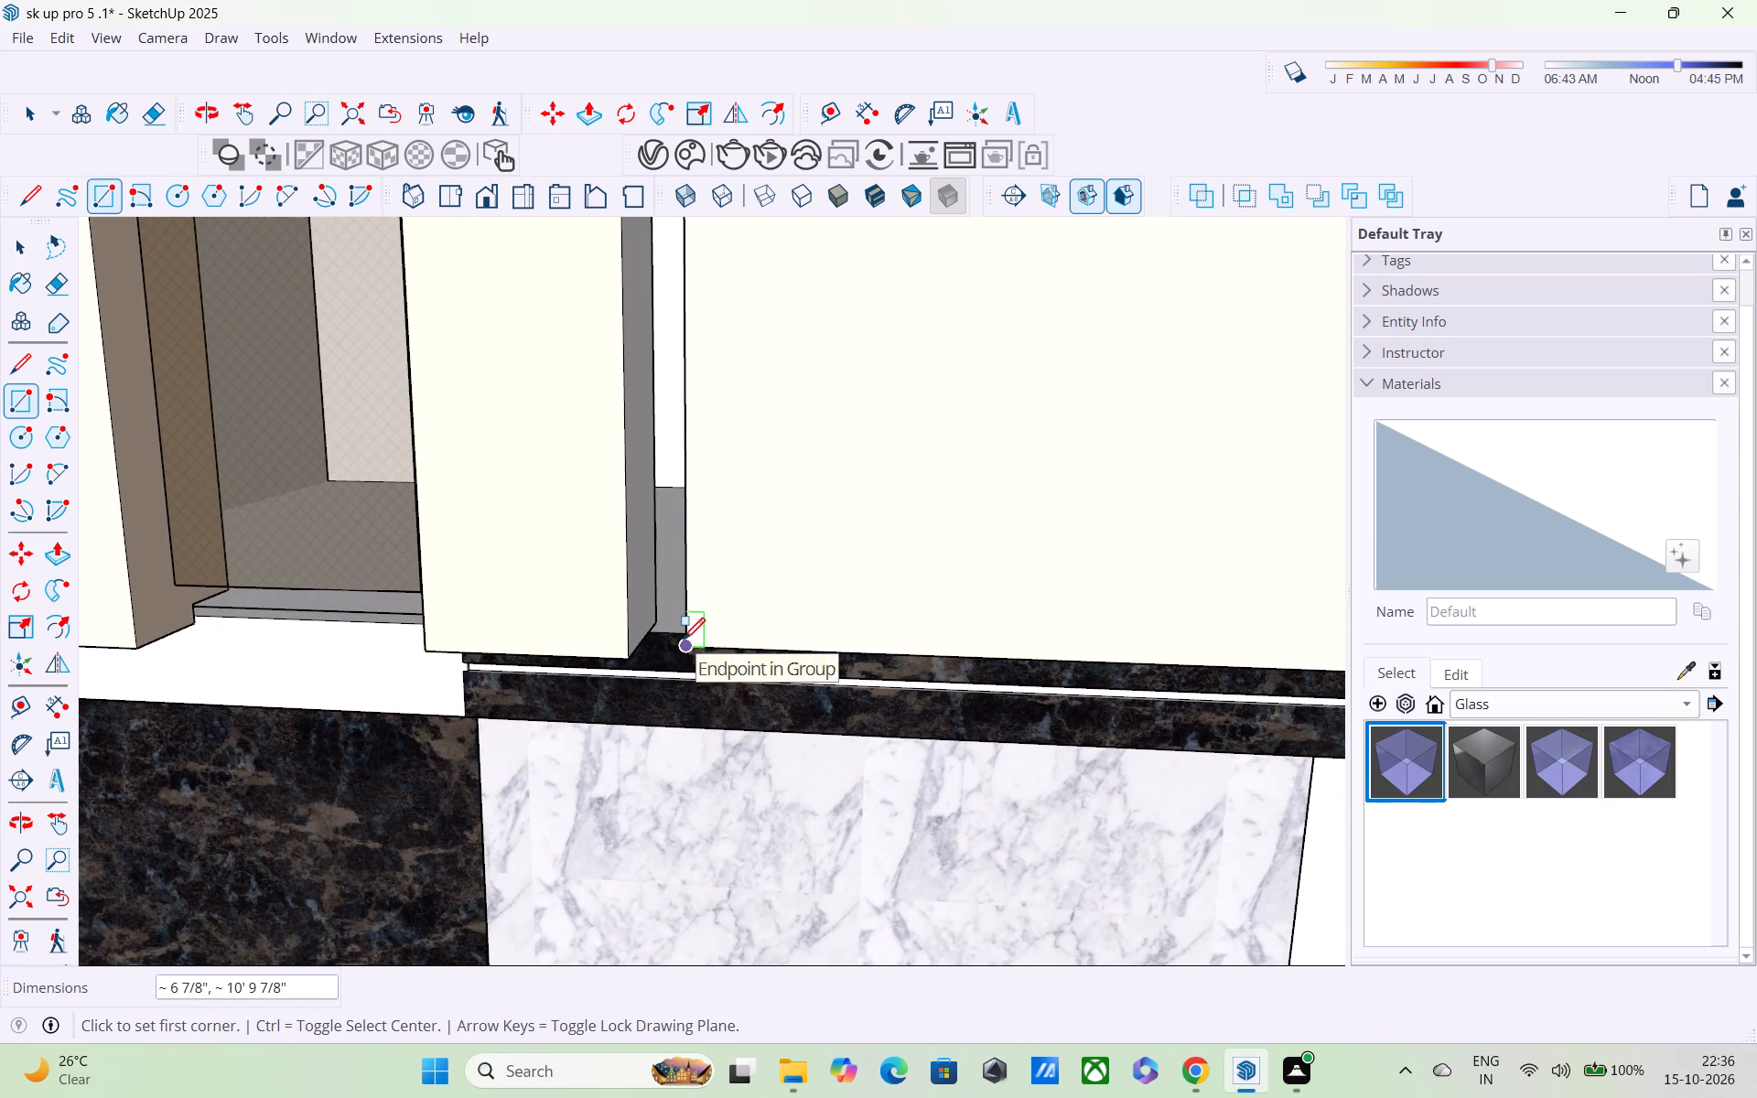
Draw a rectangle about 4 11/16" by 10' 9 7/8" from the slab up to the soffit, closing the narrow gap between the cream panels.
middle_click_drag(663, 622, 393, 596)
scroll(569, 629, "up", 5)
left_click(568, 620)
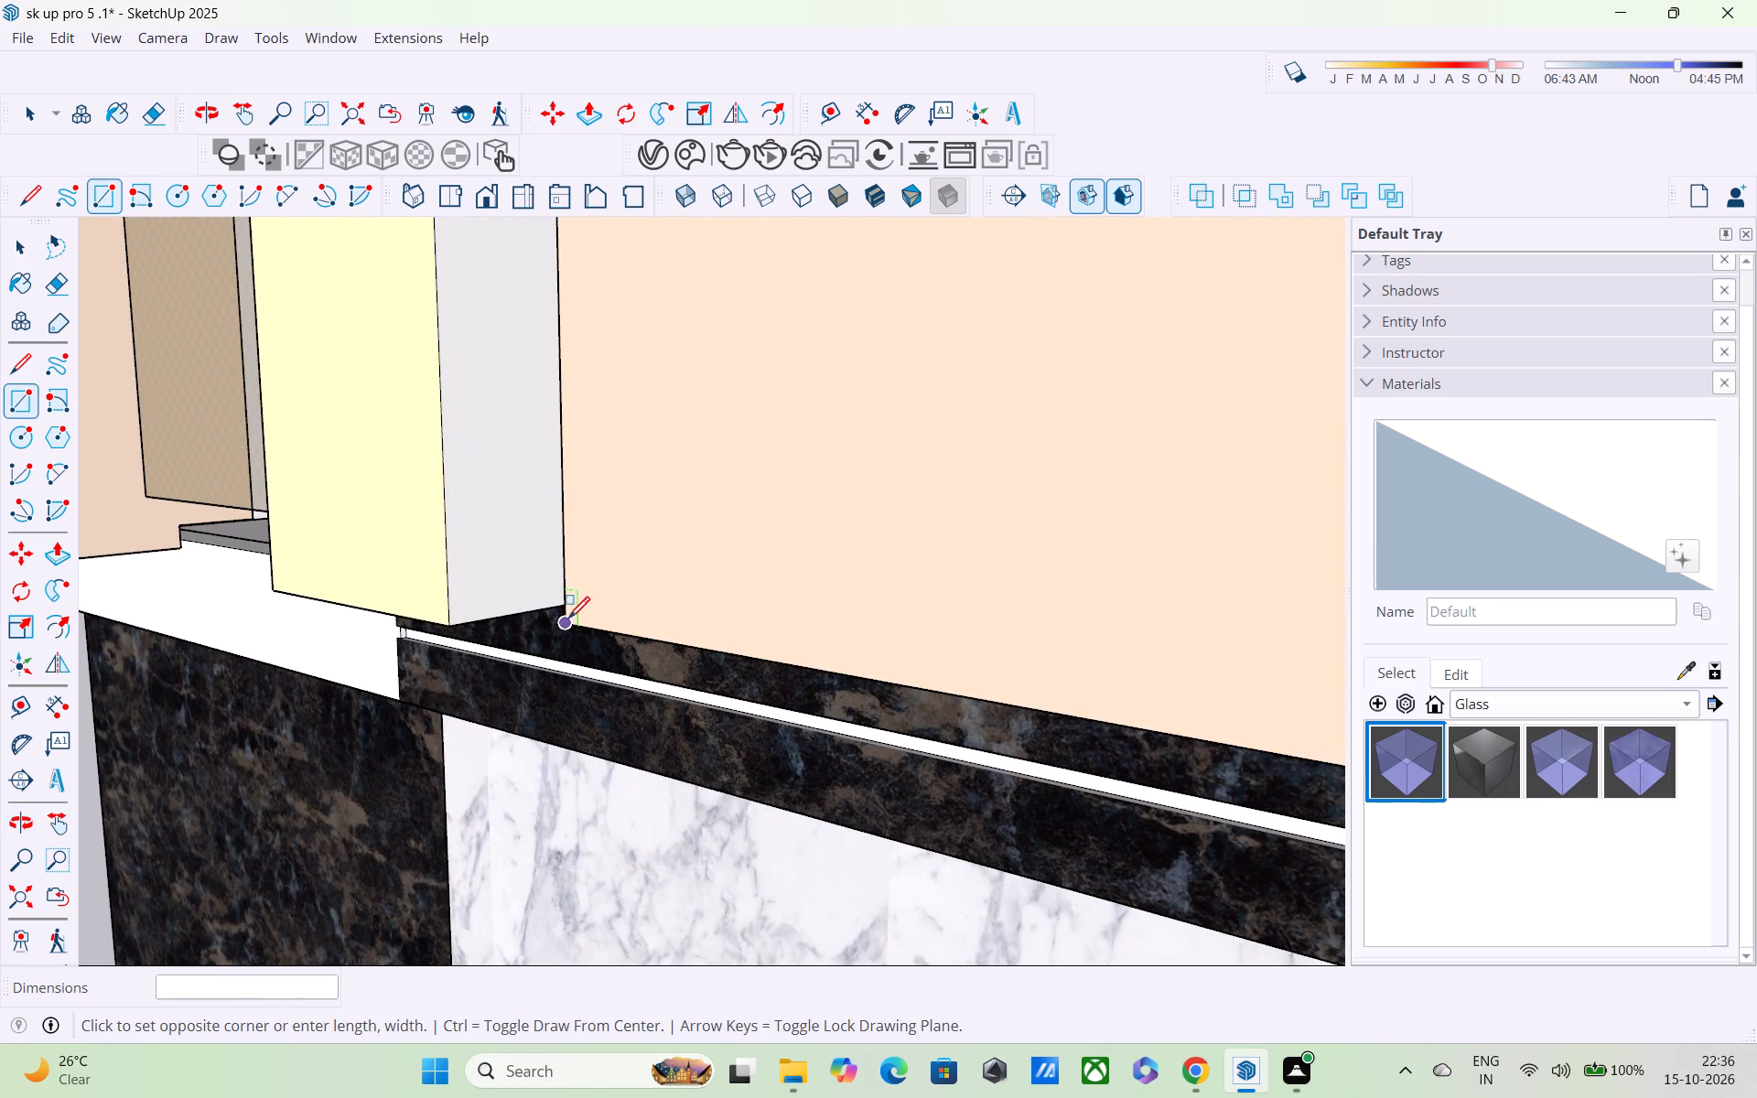
middle_click_drag(504, 447, 701, 840, "shift")
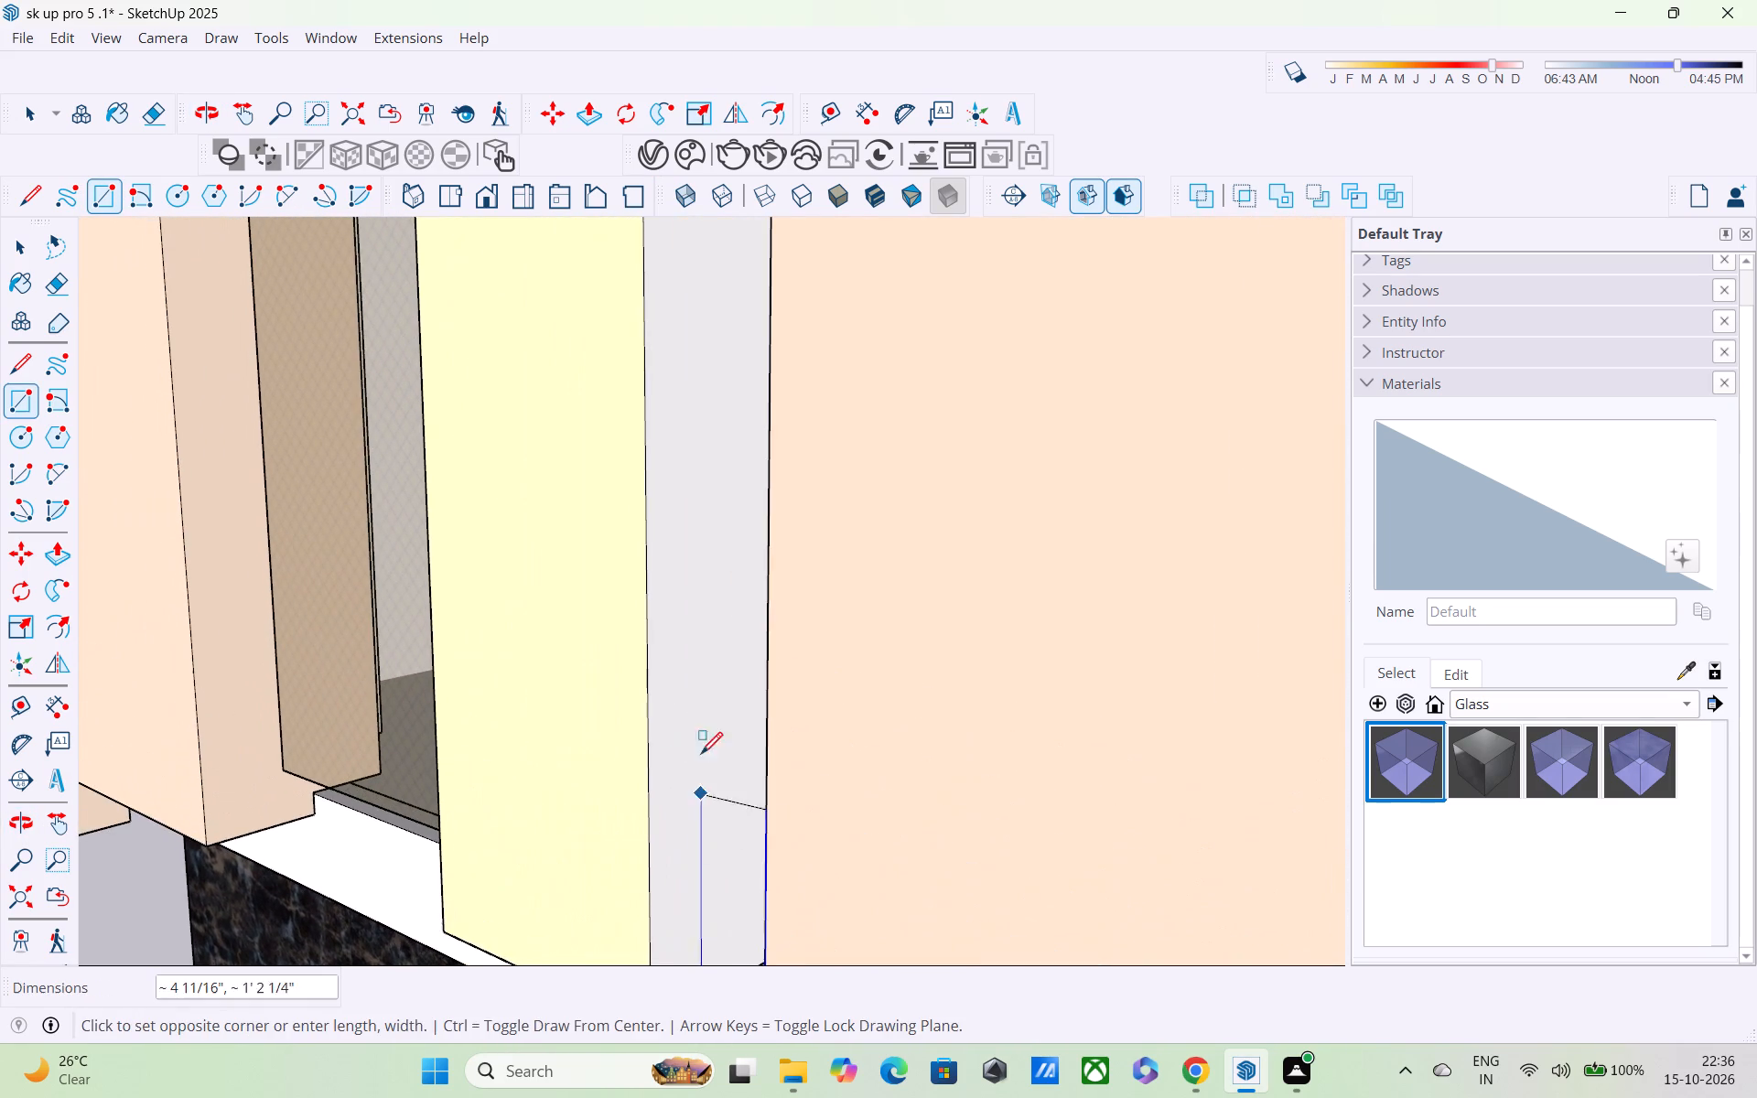
middle_click_drag(674, 512, 775, 861, "shift")
middle_click_drag(769, 443, 805, 549)
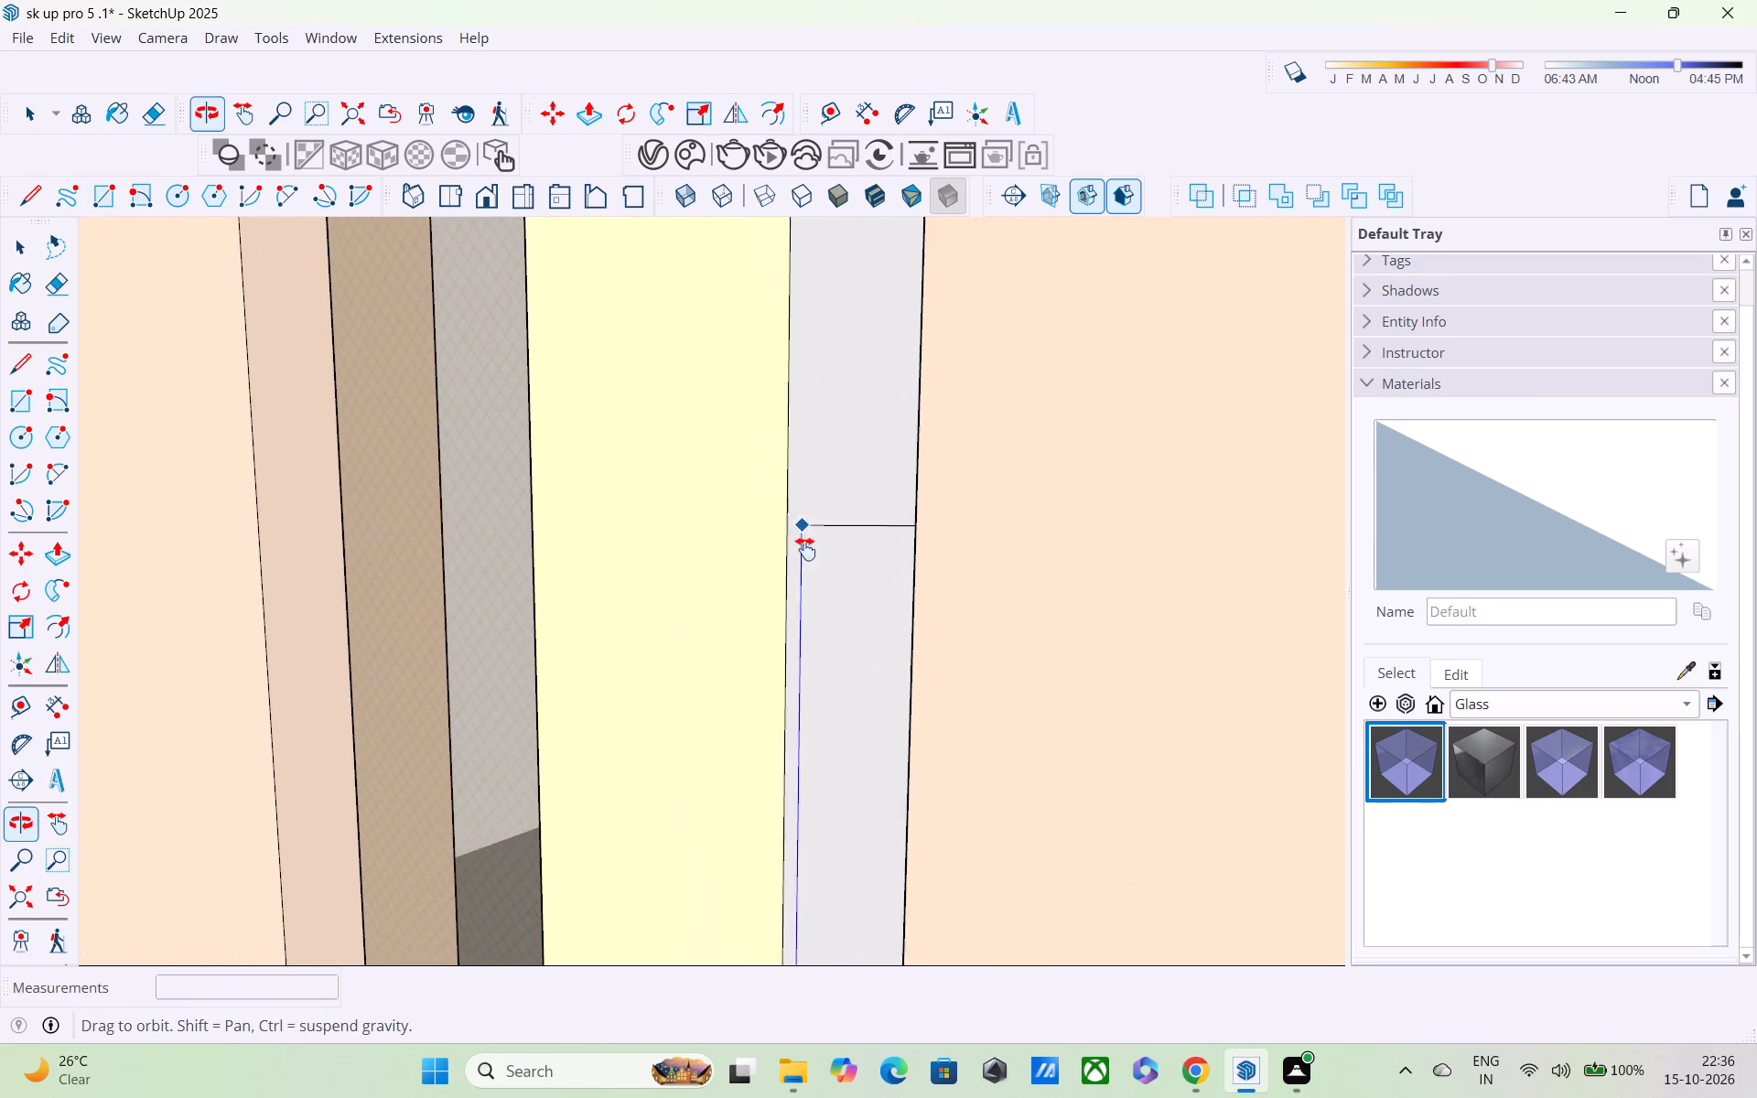
middle_click_drag(805, 549, 825, 1033)
middle_click_drag(839, 365, 920, 995)
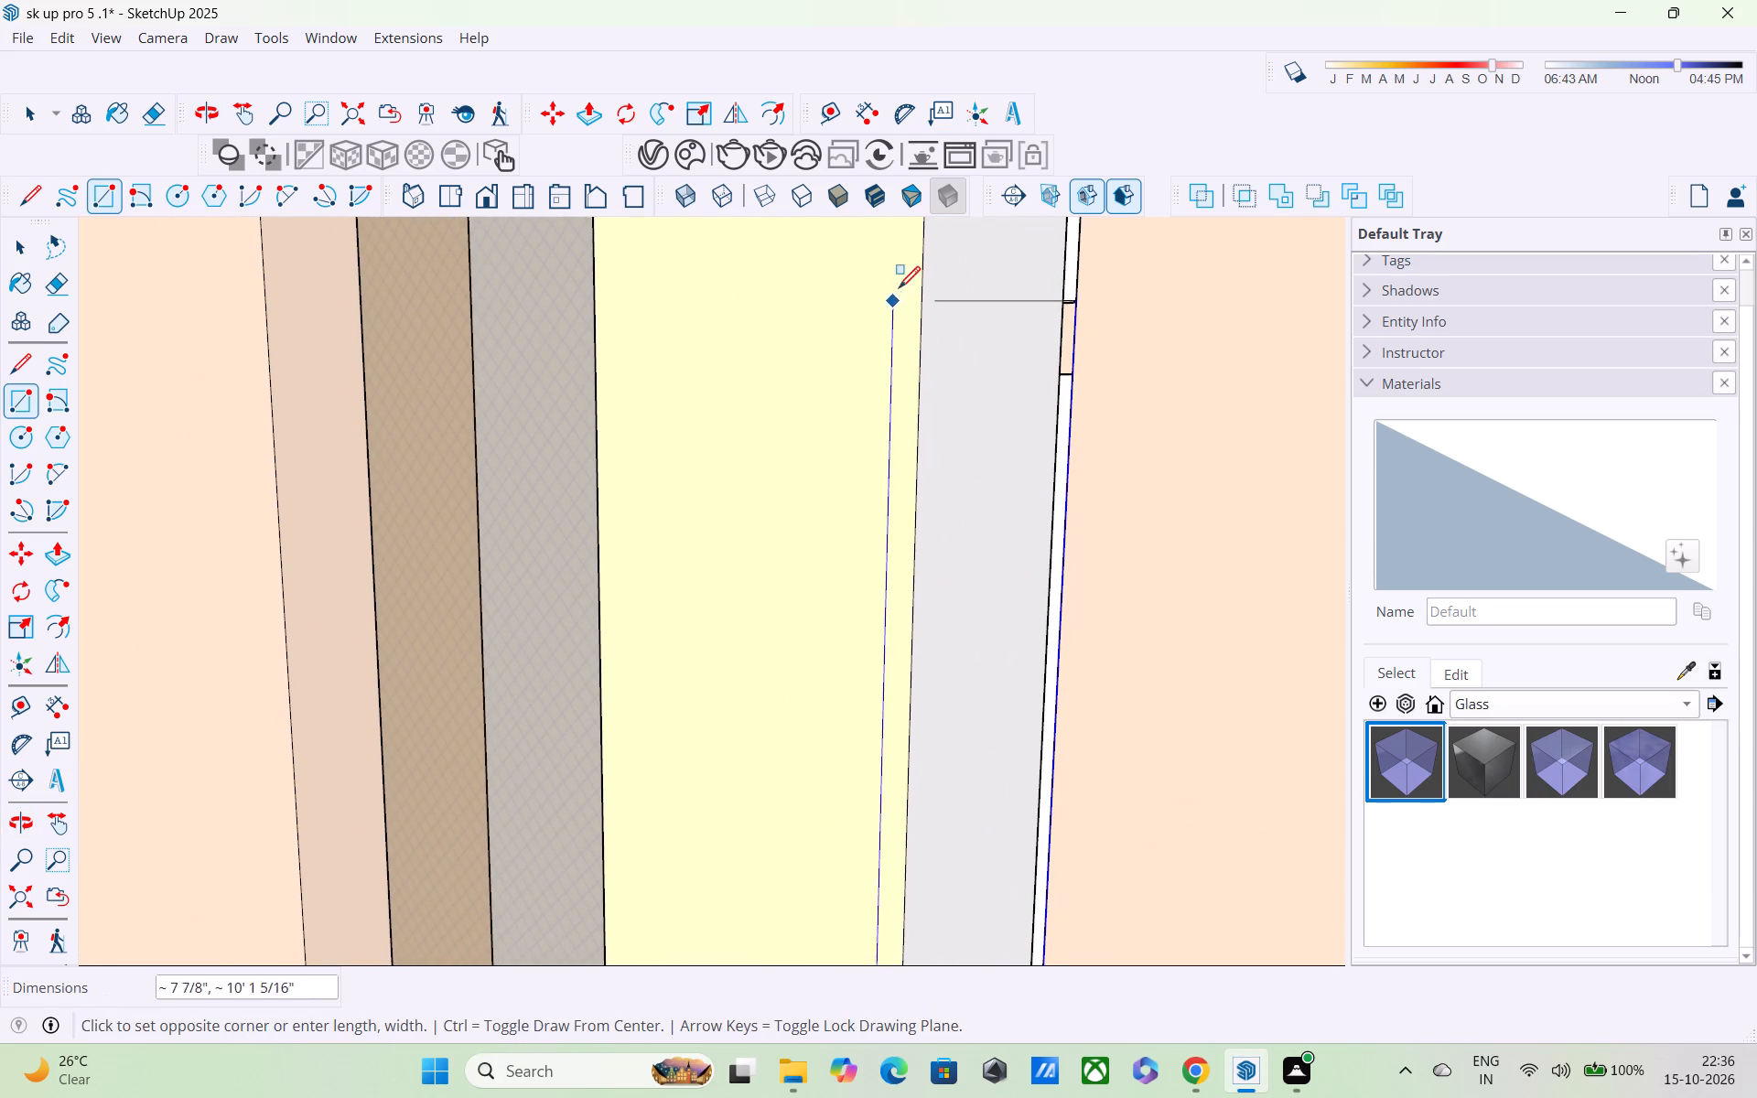
middle_click_drag(969, 285, 997, 754, "shift")
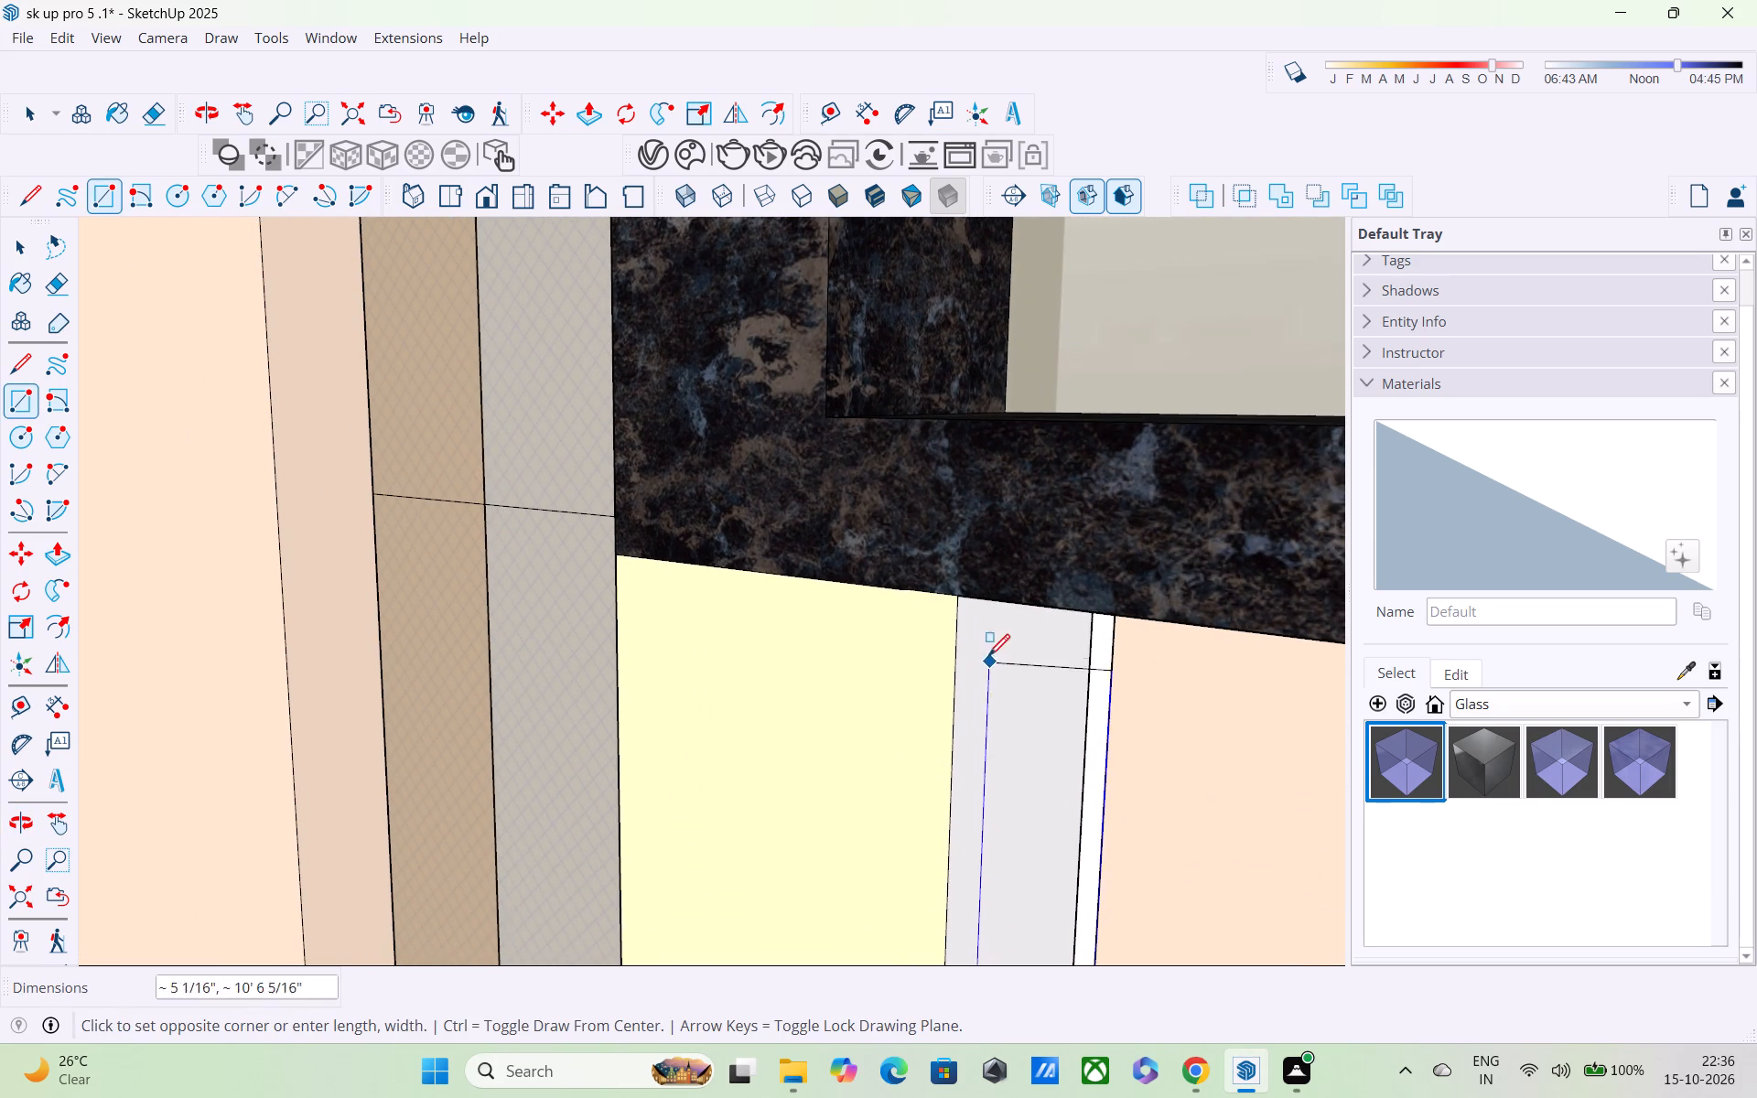
middle_click_drag(976, 593, 969, 316, "shift")
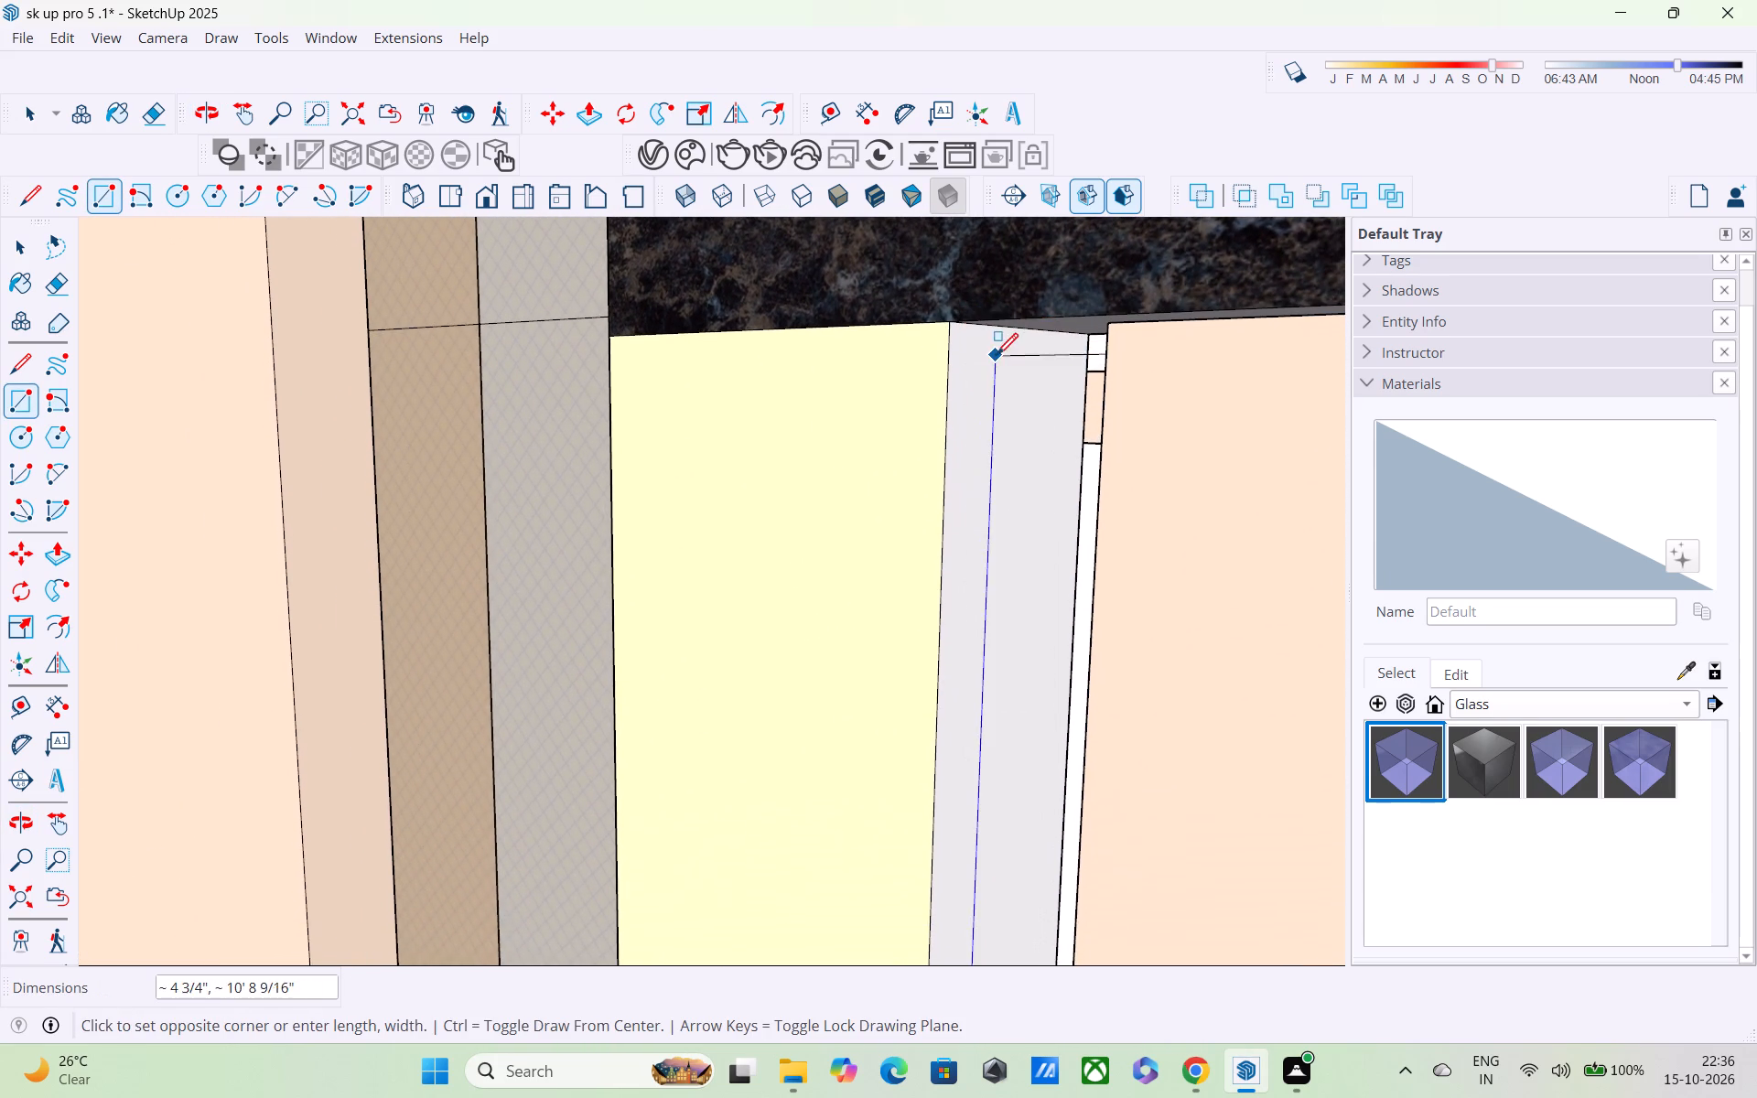
scroll(994, 349, "up", 9, "shift")
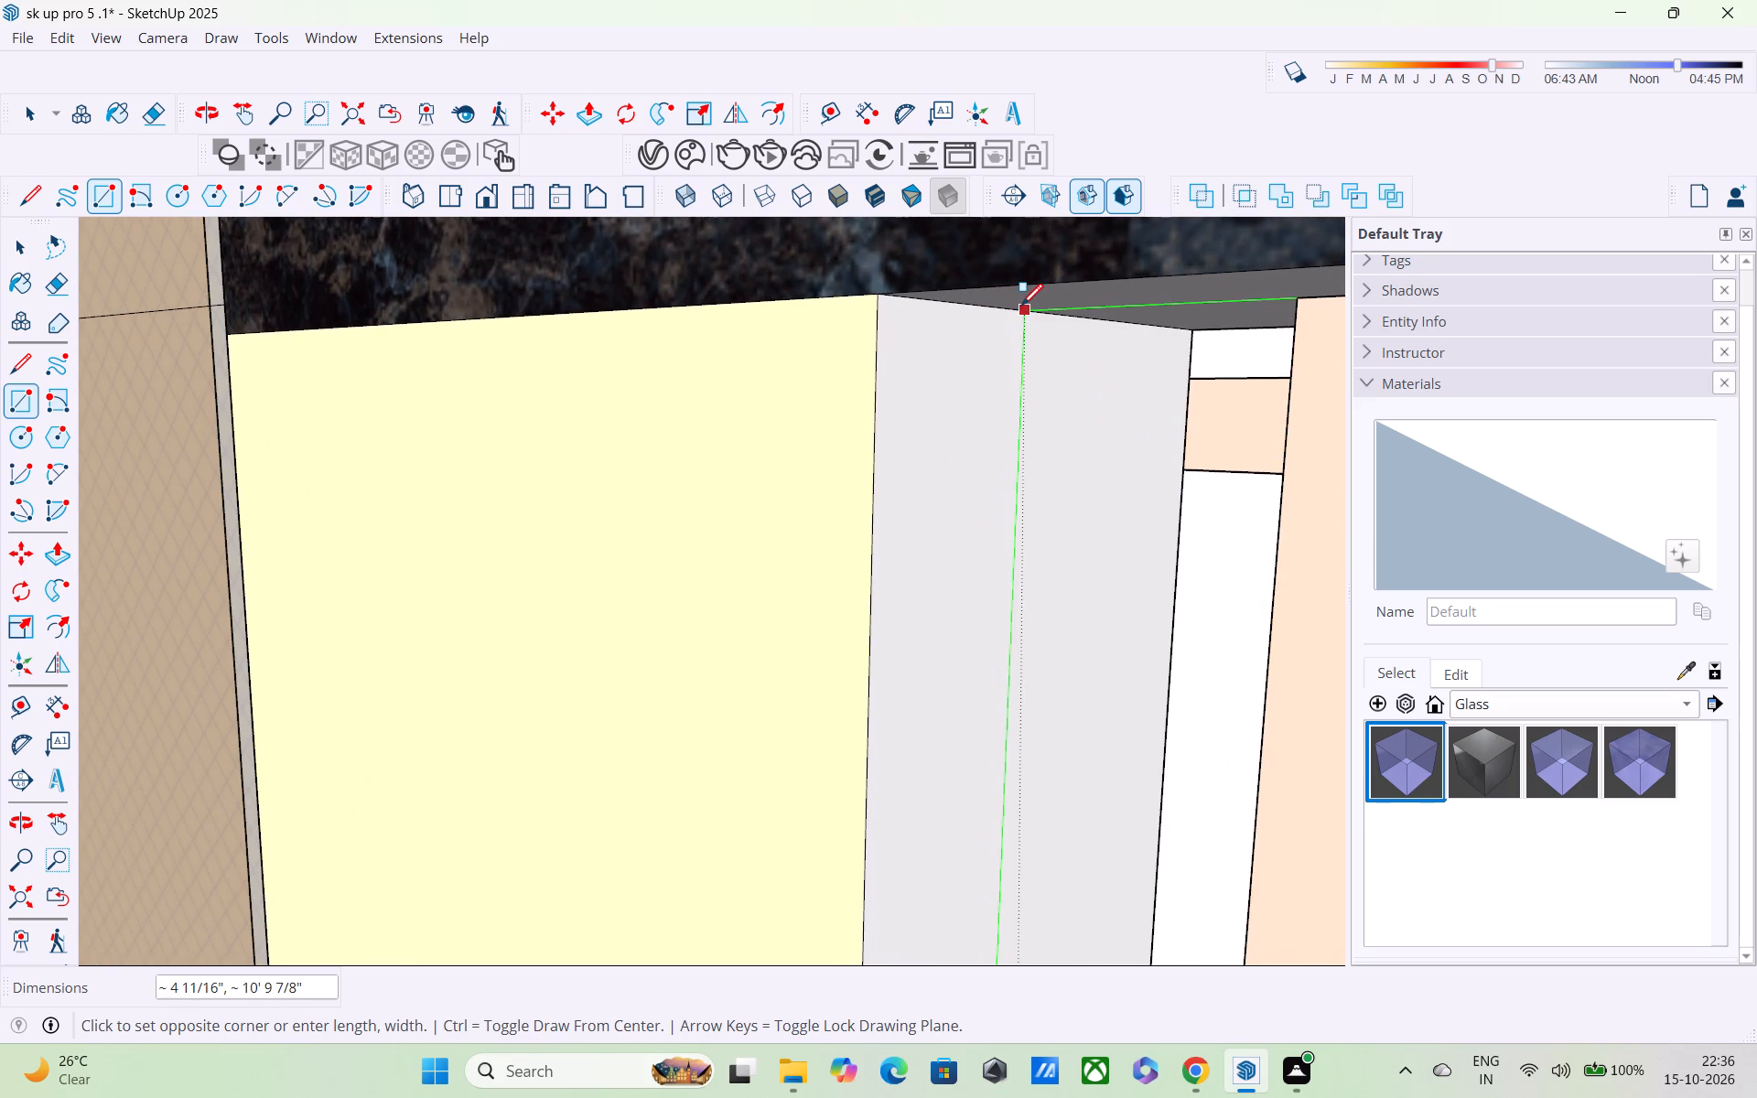
left_click(1021, 307, "shift")
Paint the new strip between the cream facade panels with Glass_Mirror_01.
left_click(1488, 745)
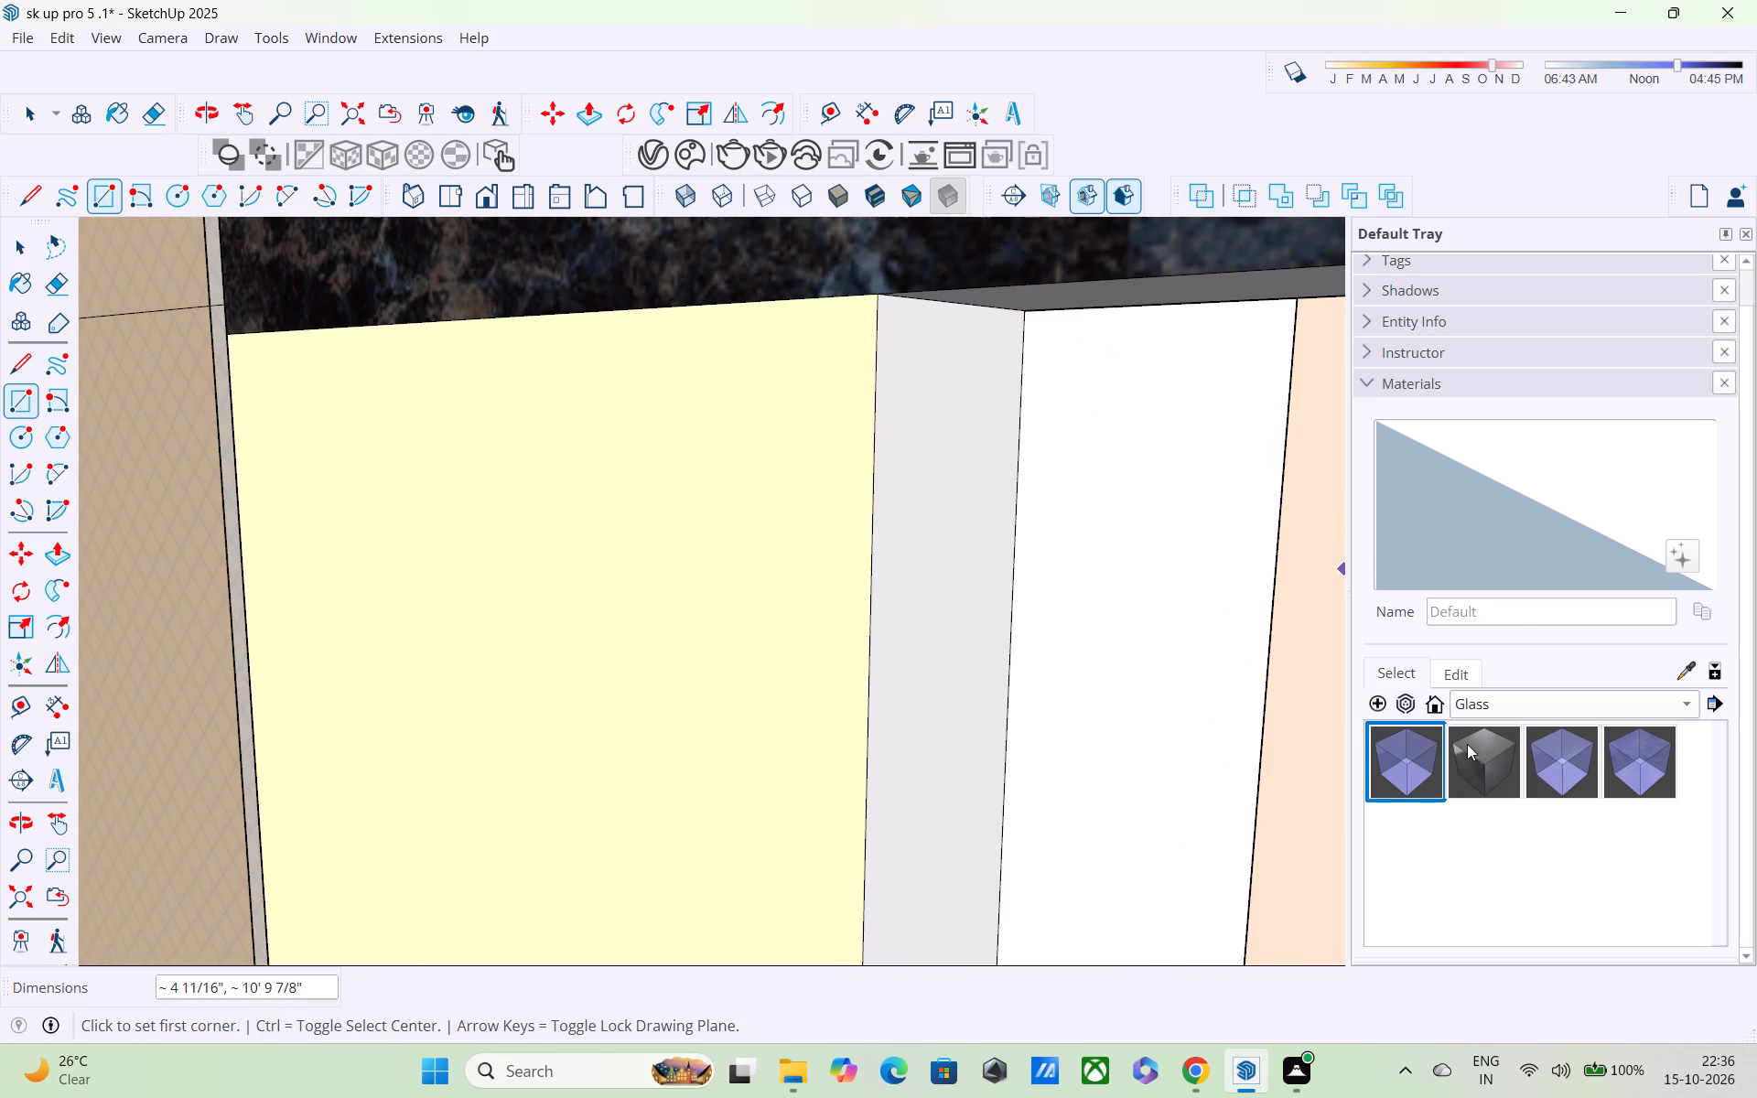
left_click(1190, 592)
scroll(1189, 597, "down", 10)
middle_click_drag(1056, 851, 1048, 825, "shift")
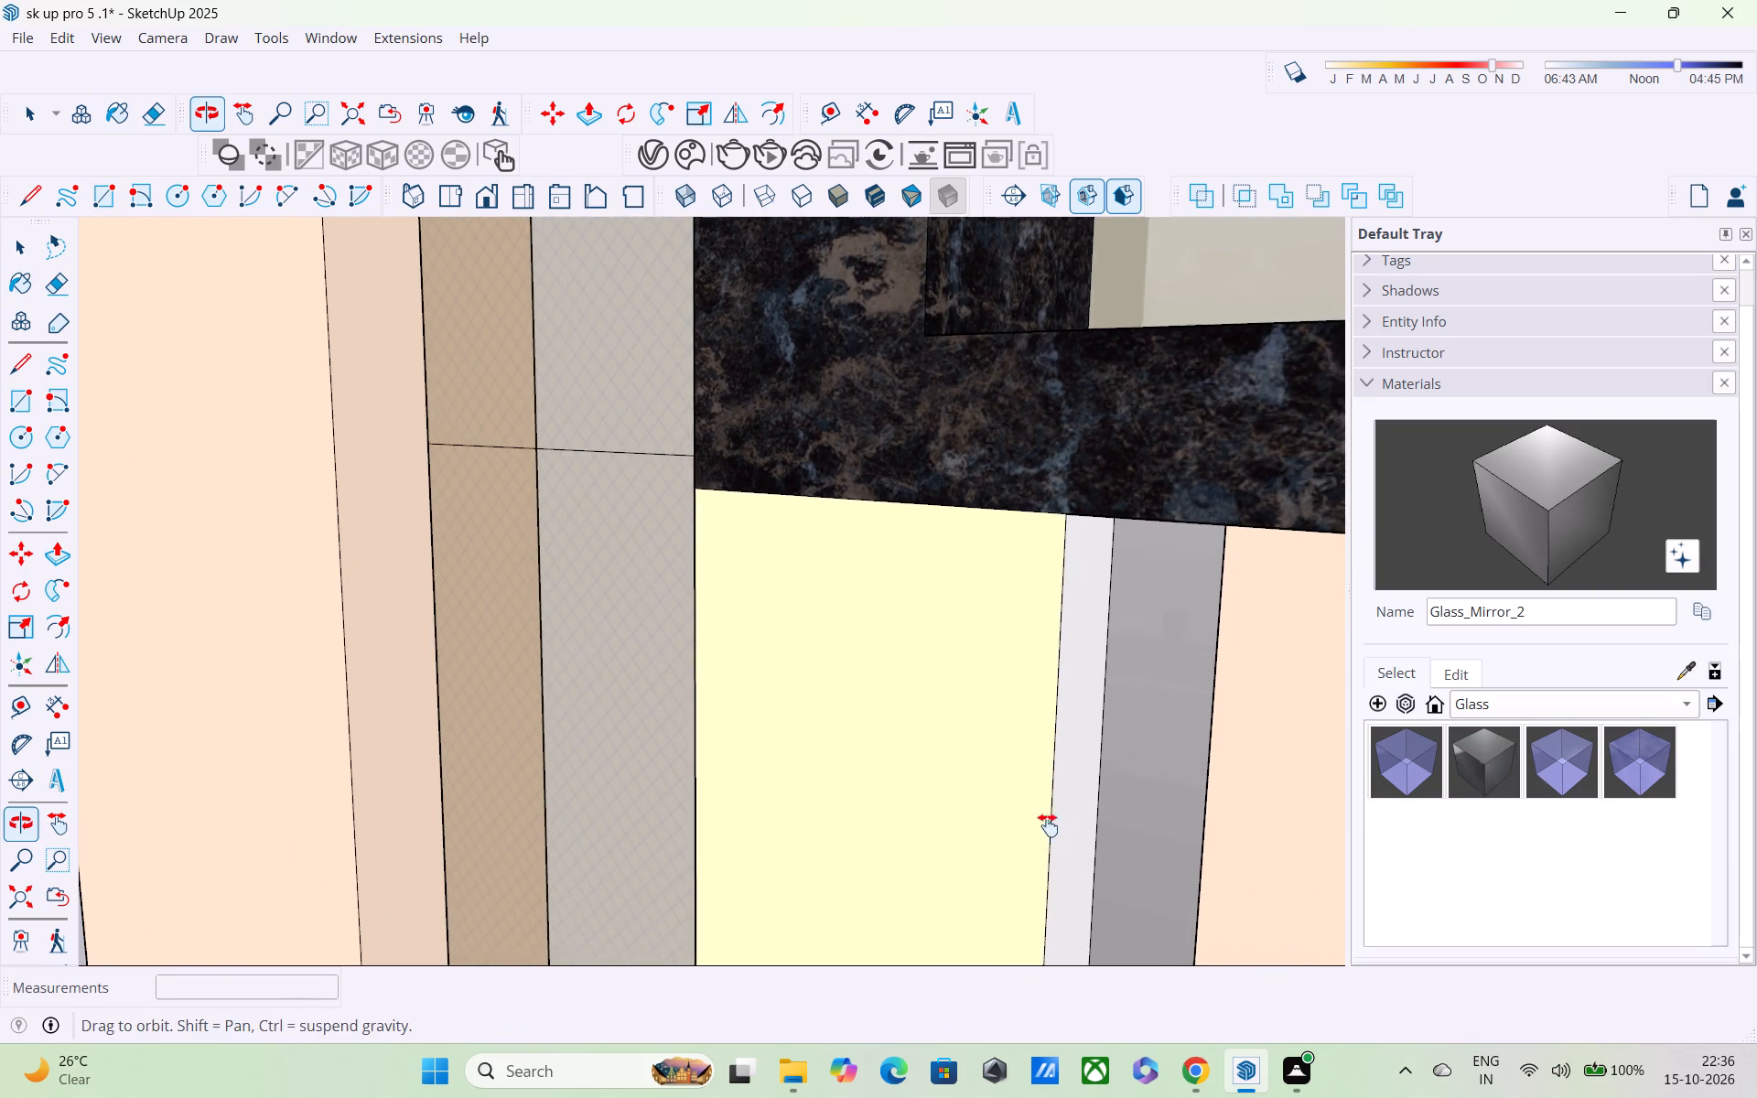
middle_click_drag(1048, 825, 882, 353, "shift")
scroll(882, 357, "down", 7)
left_click(937, 625)
scroll(941, 666, "down", 1)
middle_click_drag(942, 666, 1019, 587)
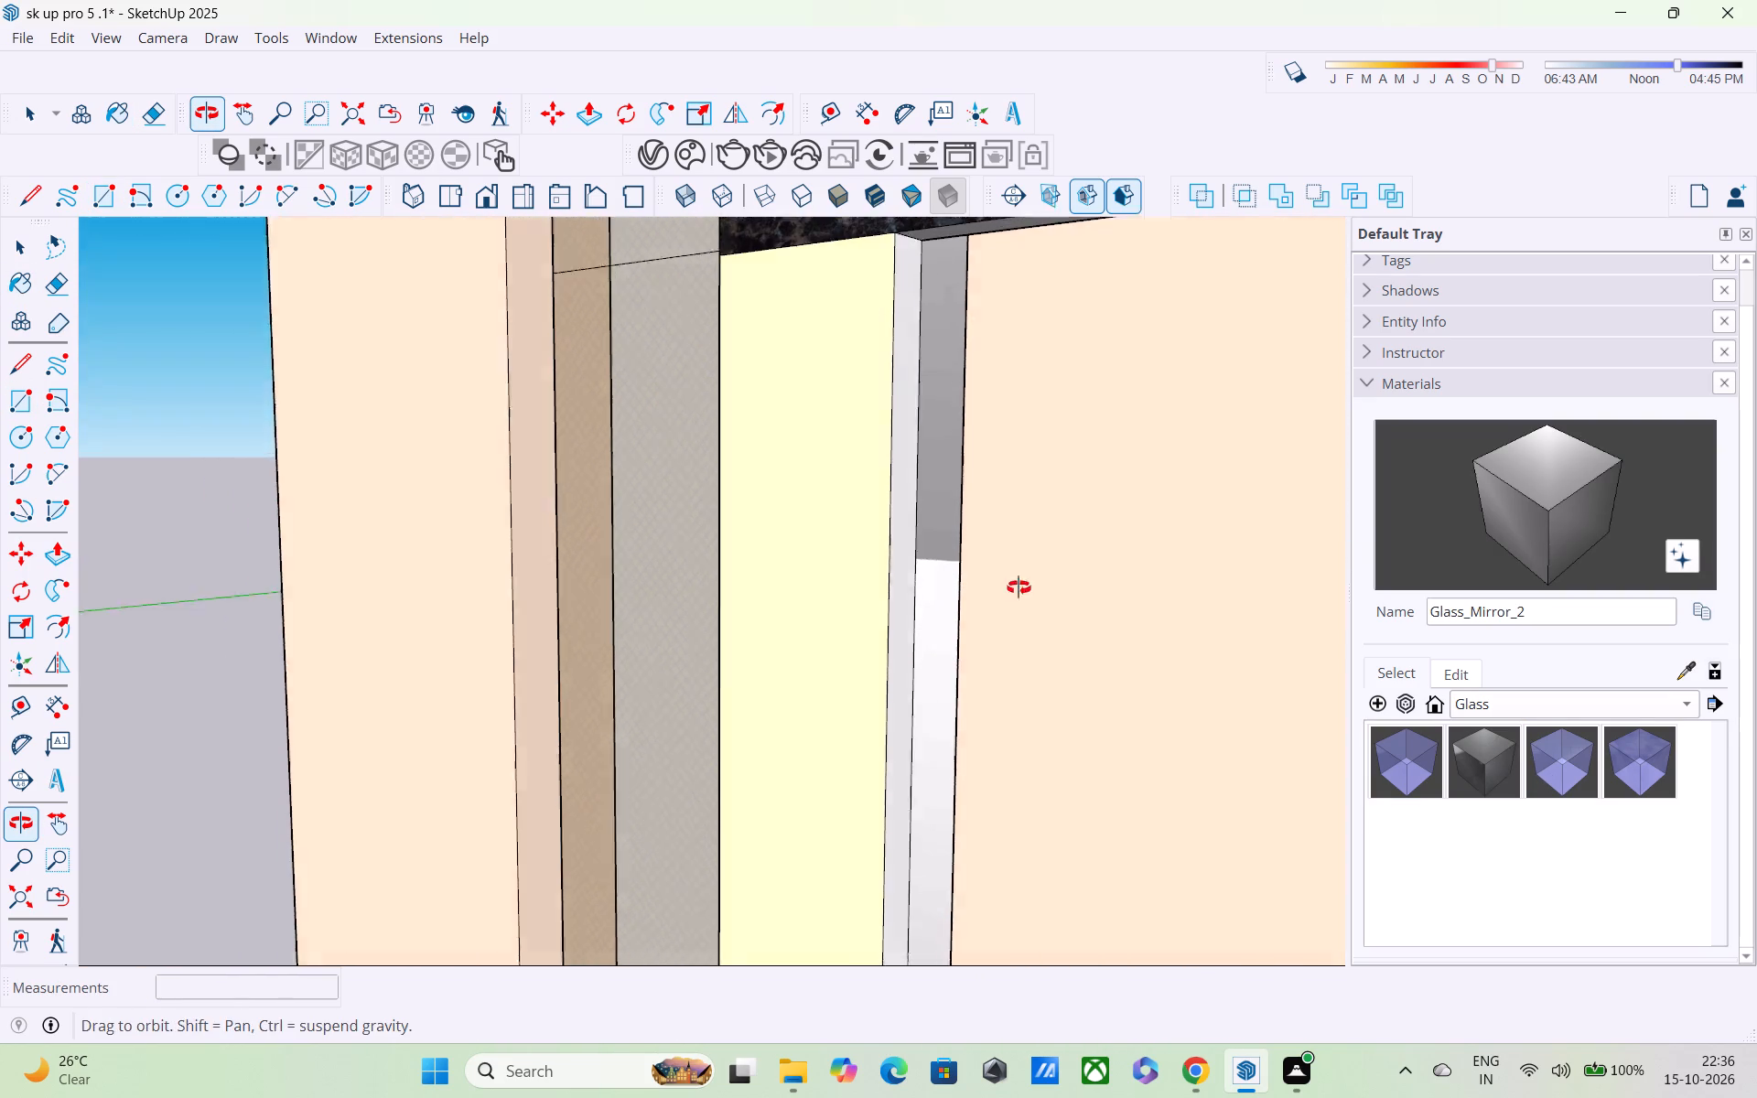
middle_click_drag(1019, 587, 1198, 462)
scroll(1199, 463, "up", 1)
scroll(1156, 544, "down", 6)
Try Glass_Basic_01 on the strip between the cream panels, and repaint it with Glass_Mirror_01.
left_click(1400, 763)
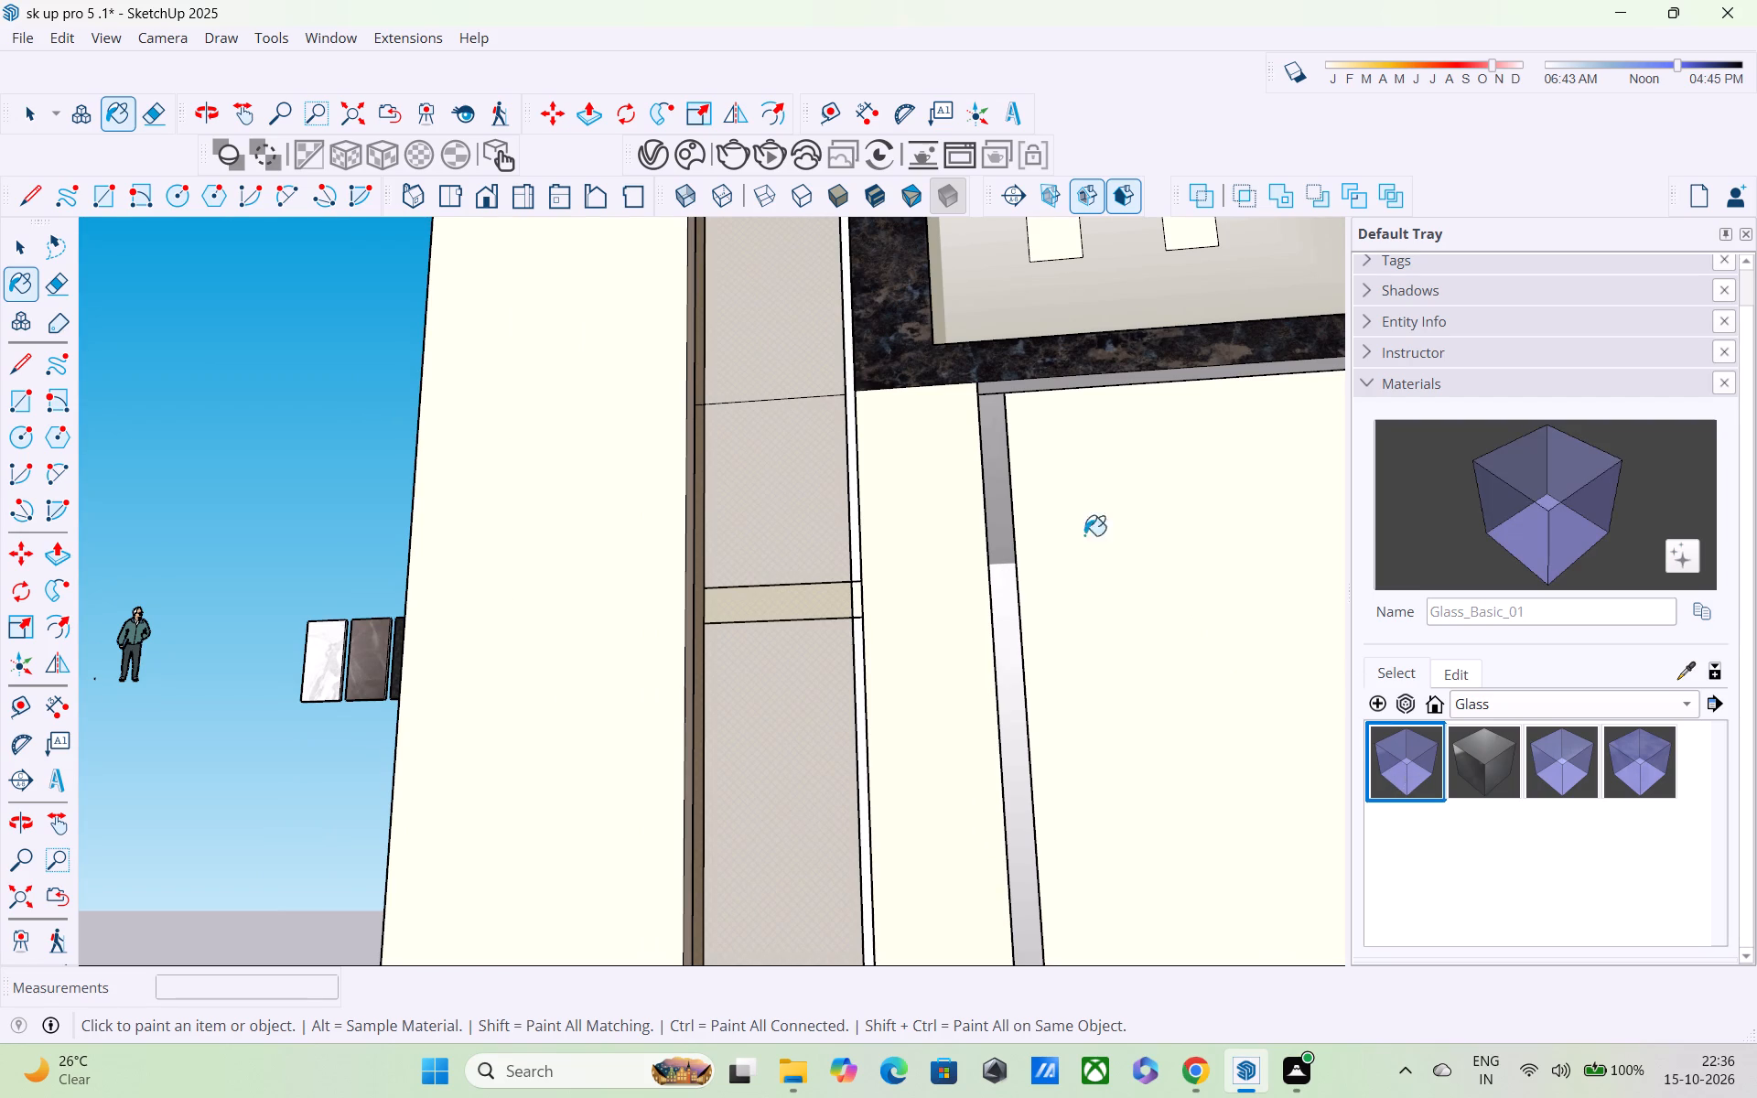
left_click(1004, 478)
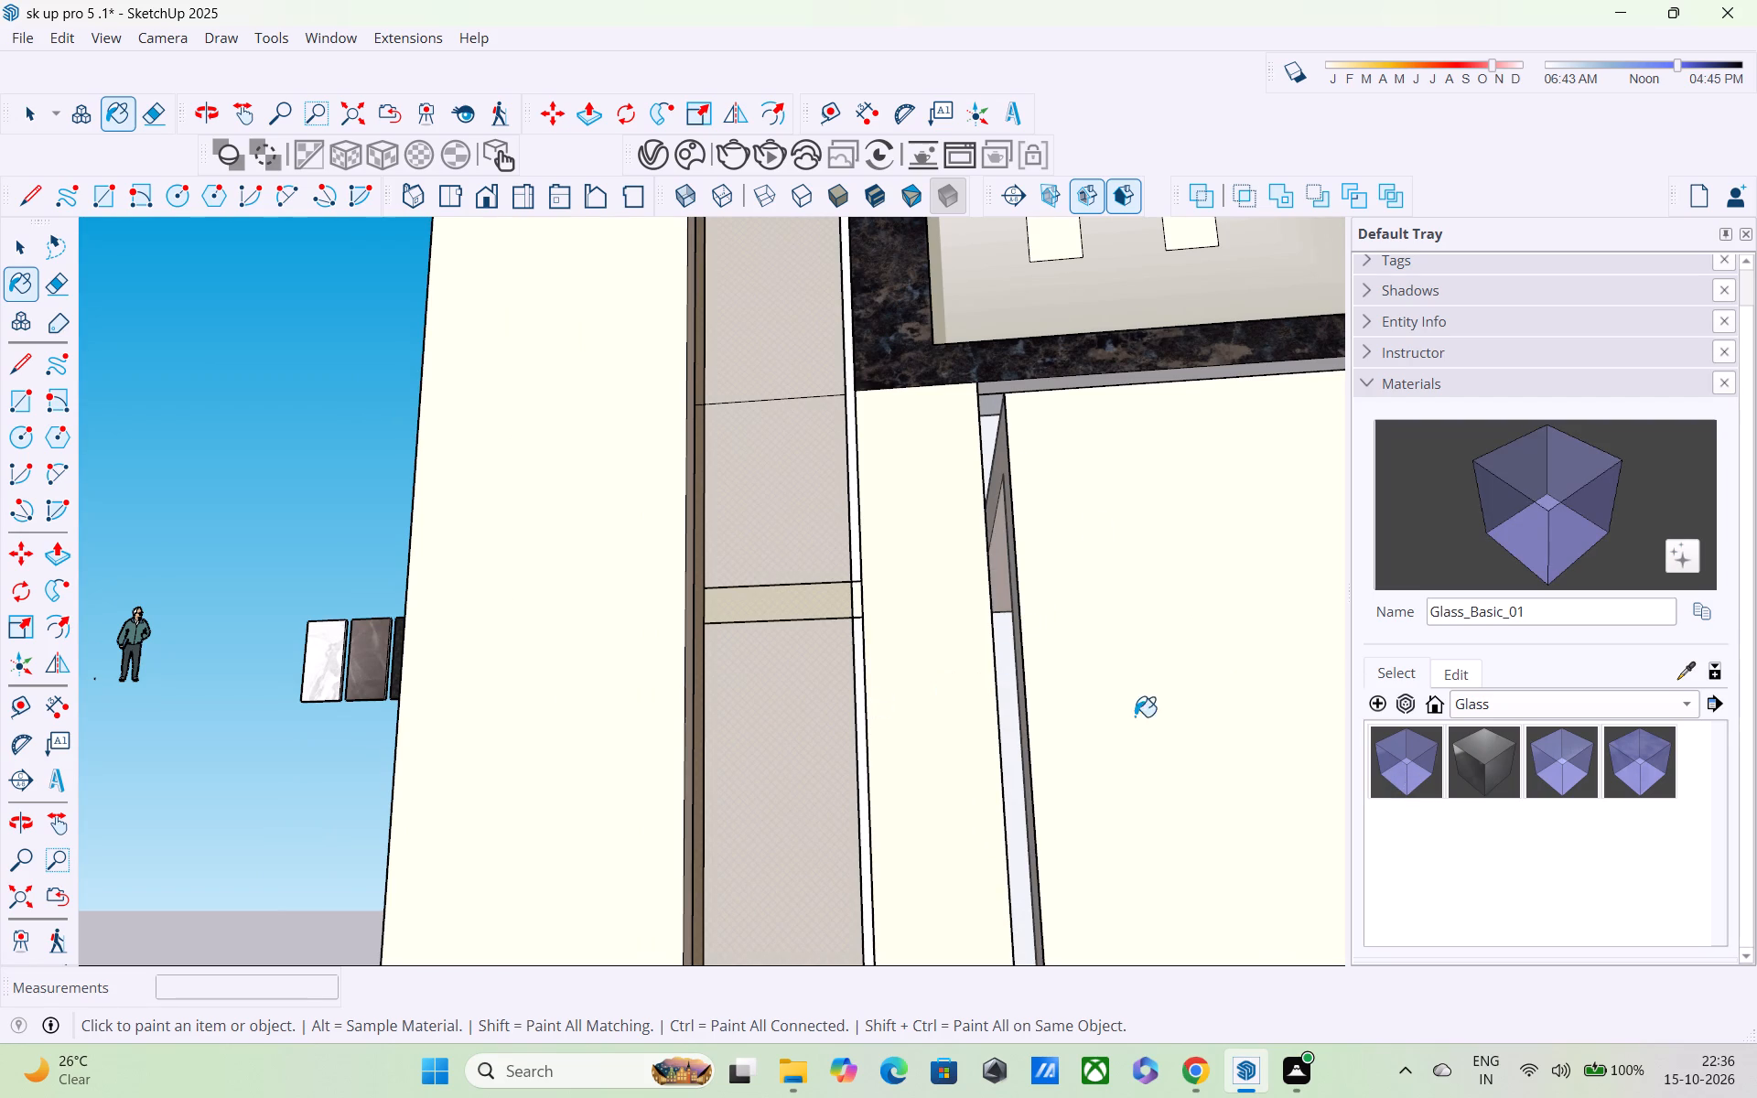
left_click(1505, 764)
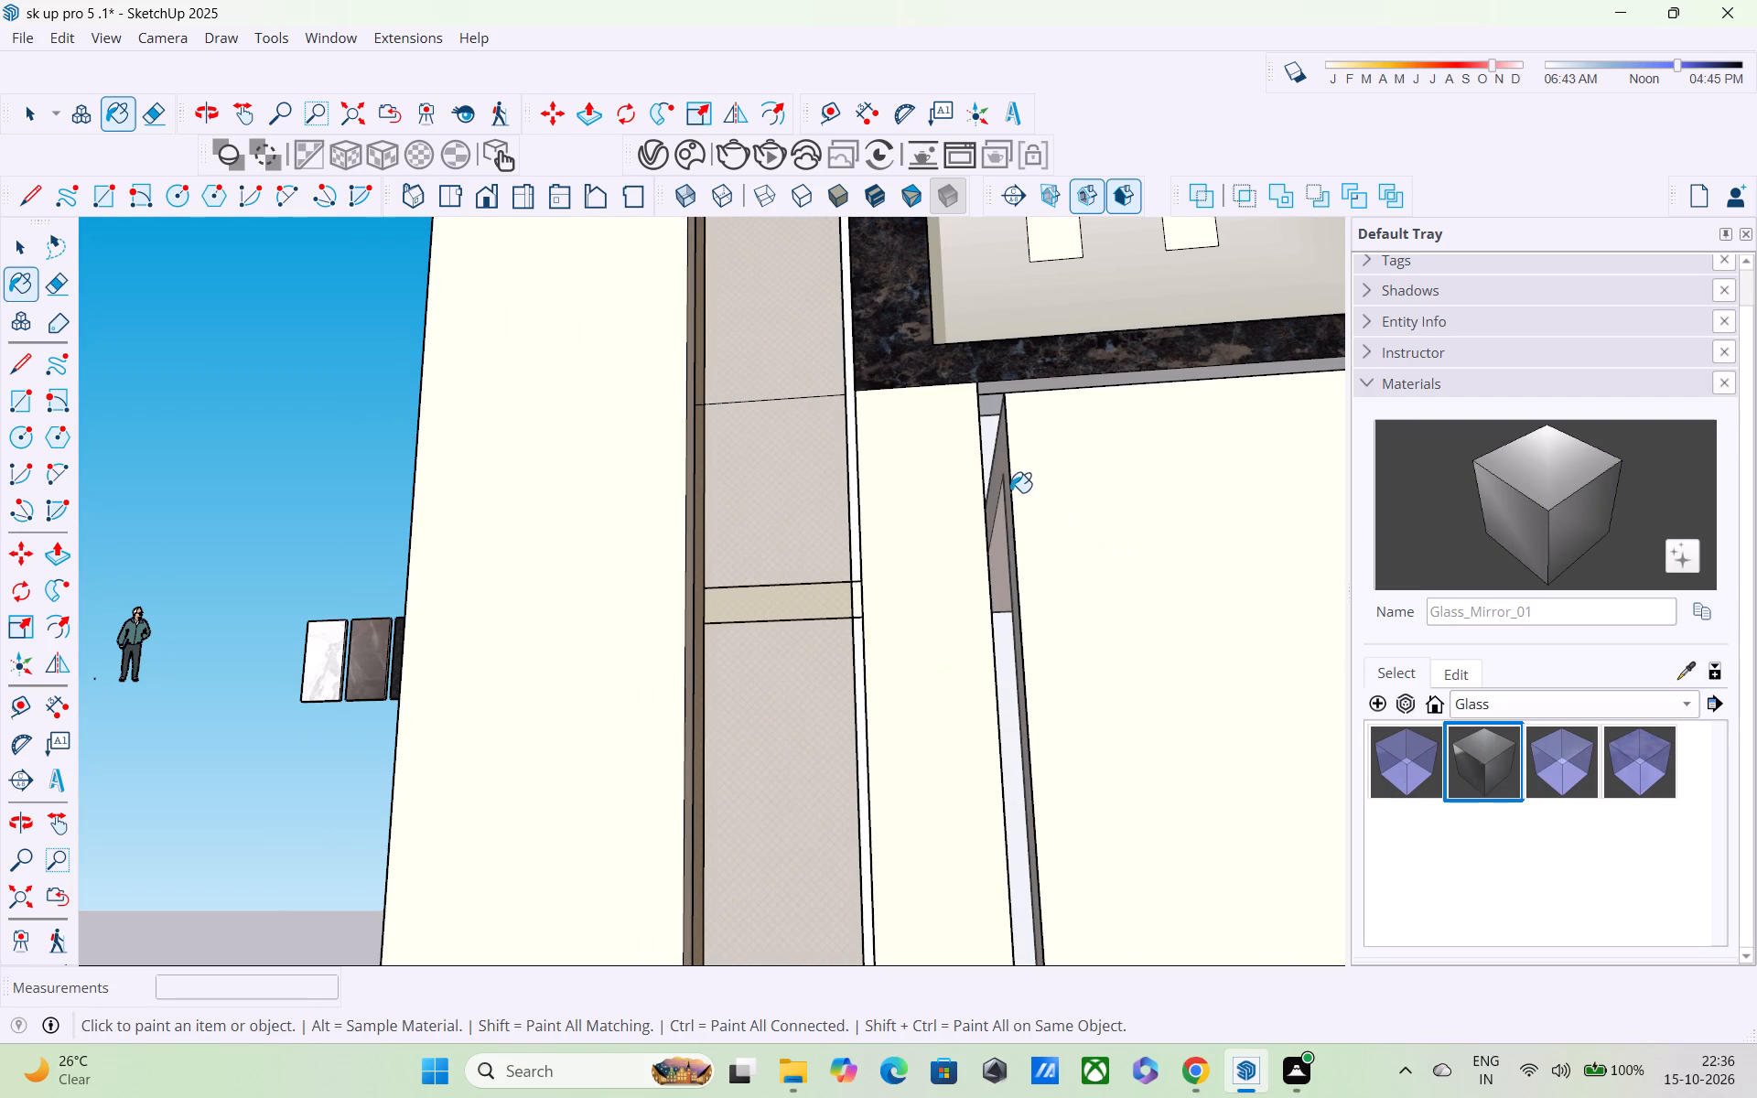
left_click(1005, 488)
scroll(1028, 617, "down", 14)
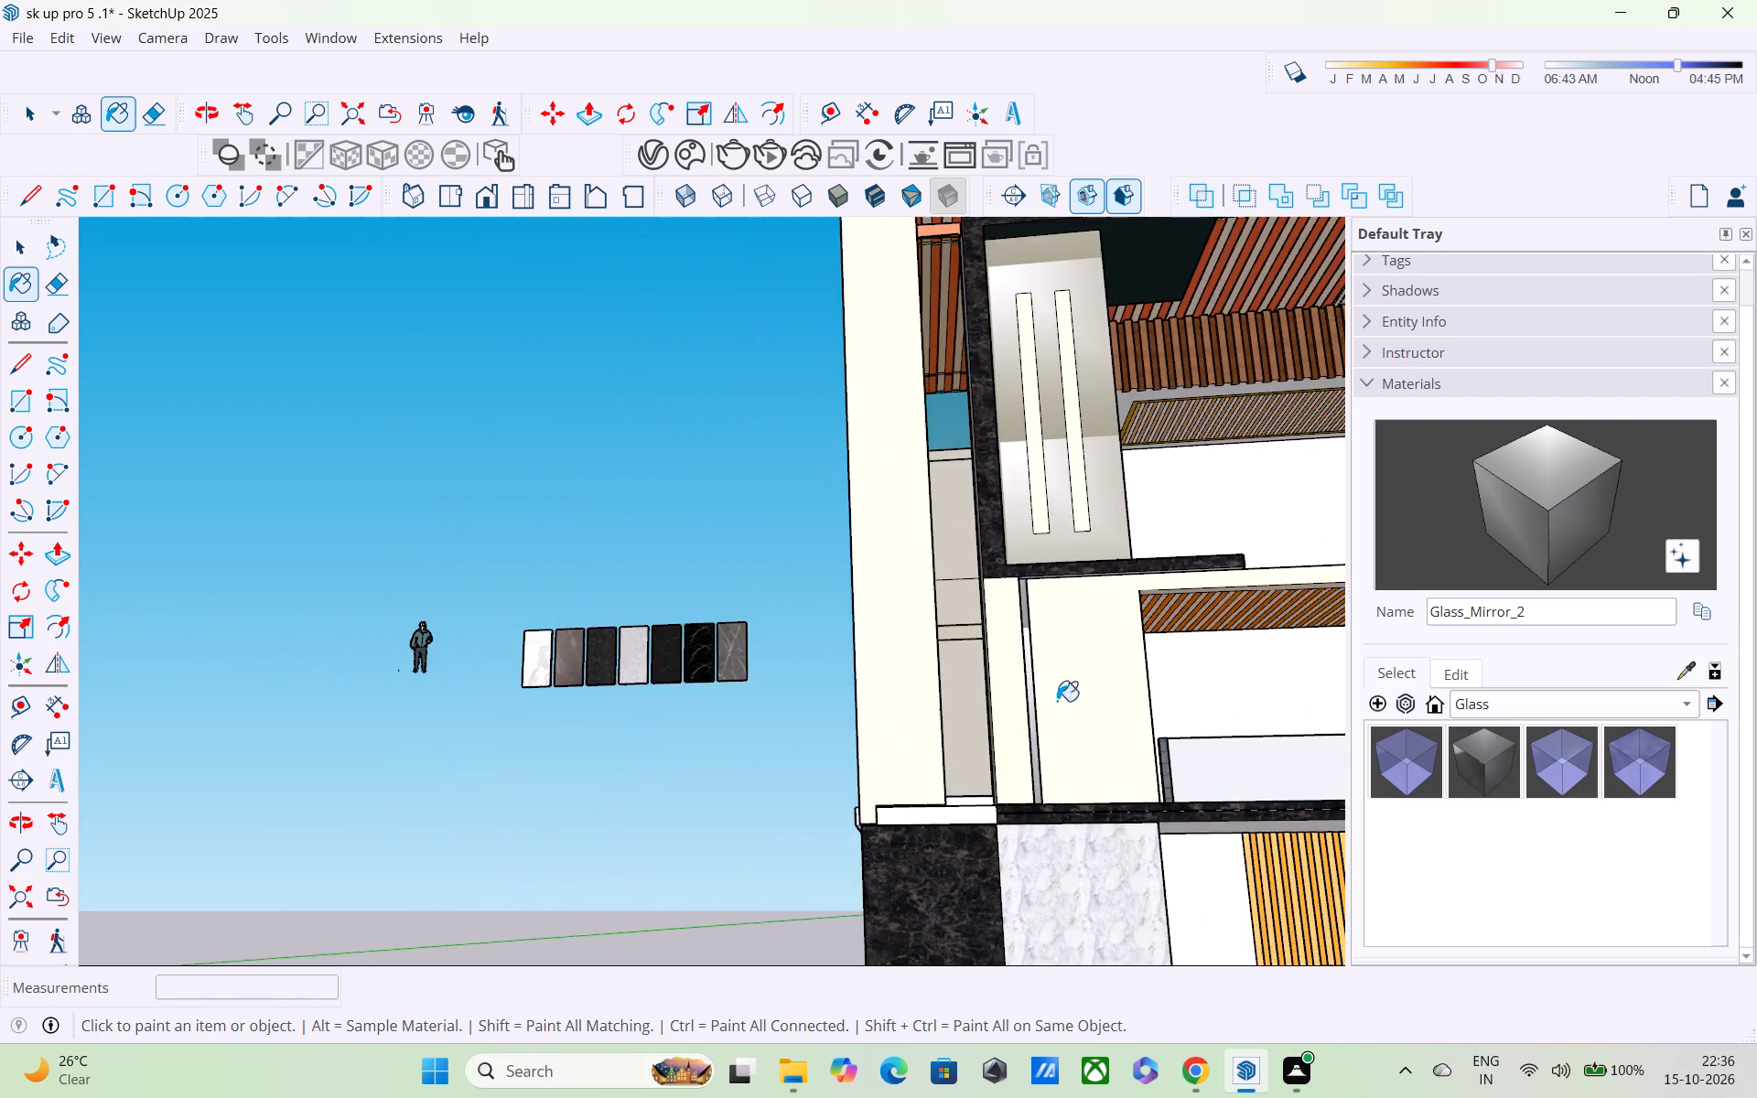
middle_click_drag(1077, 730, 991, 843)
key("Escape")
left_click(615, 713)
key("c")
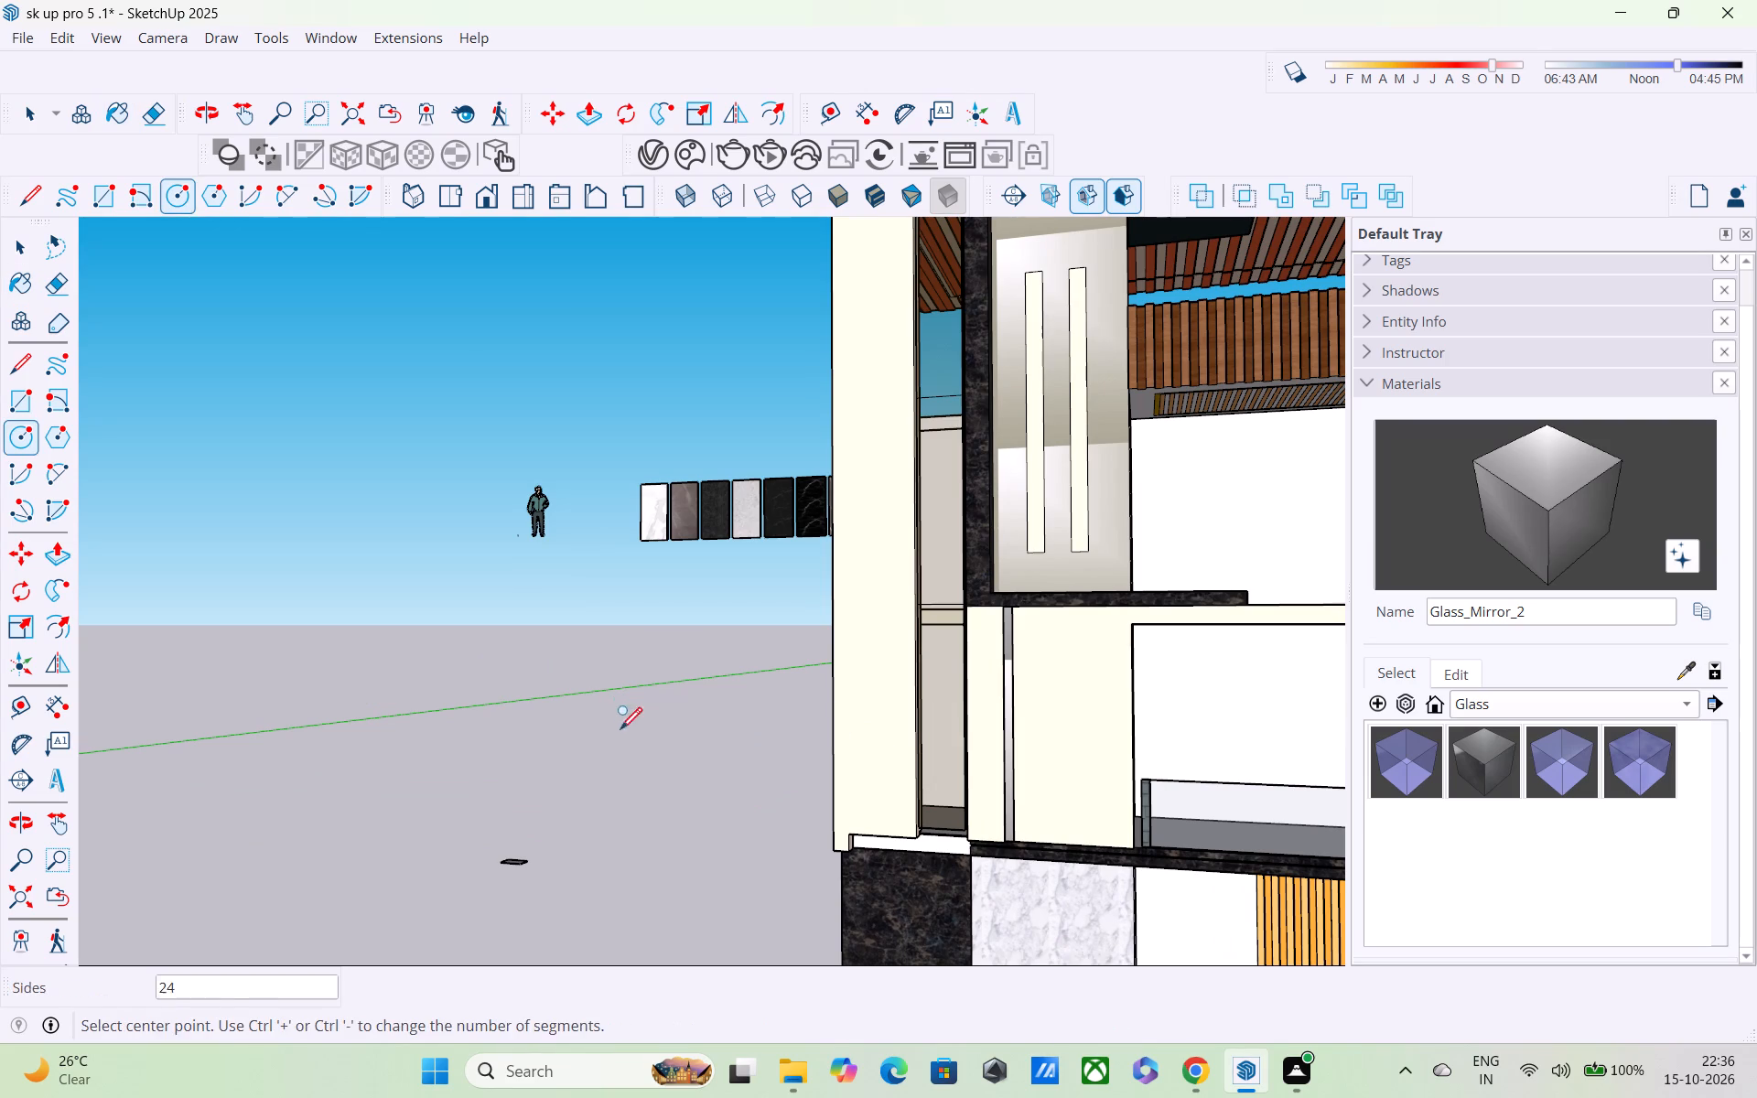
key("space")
Paint the upper, middle and lower sections of the tall recessed strip beside the dark marble frame with Glass_Mirror_01.
scroll(710, 777, "down", 2)
middle_click_drag(747, 785, 908, 797)
scroll(928, 660, "up", 4)
middle_click_drag(910, 618, 862, 760)
scroll(910, 619, "down", 1)
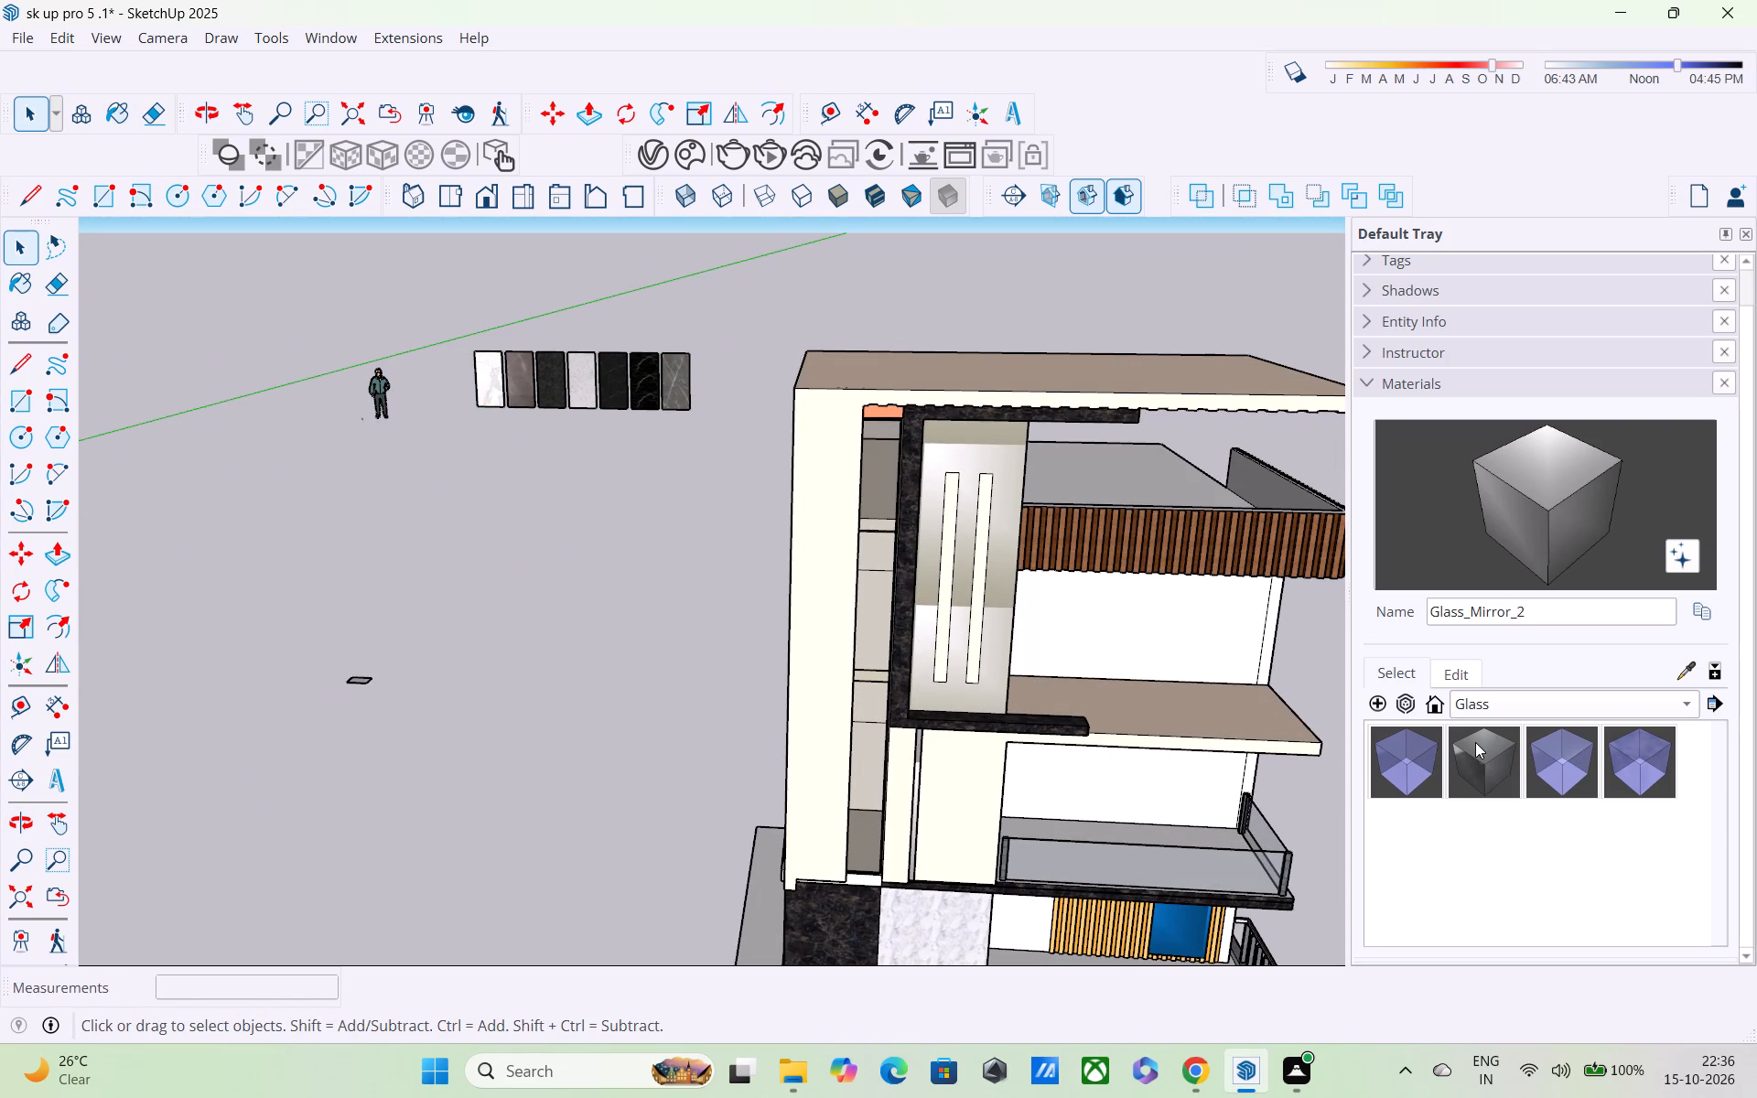
left_click(1475, 742)
left_click(887, 473)
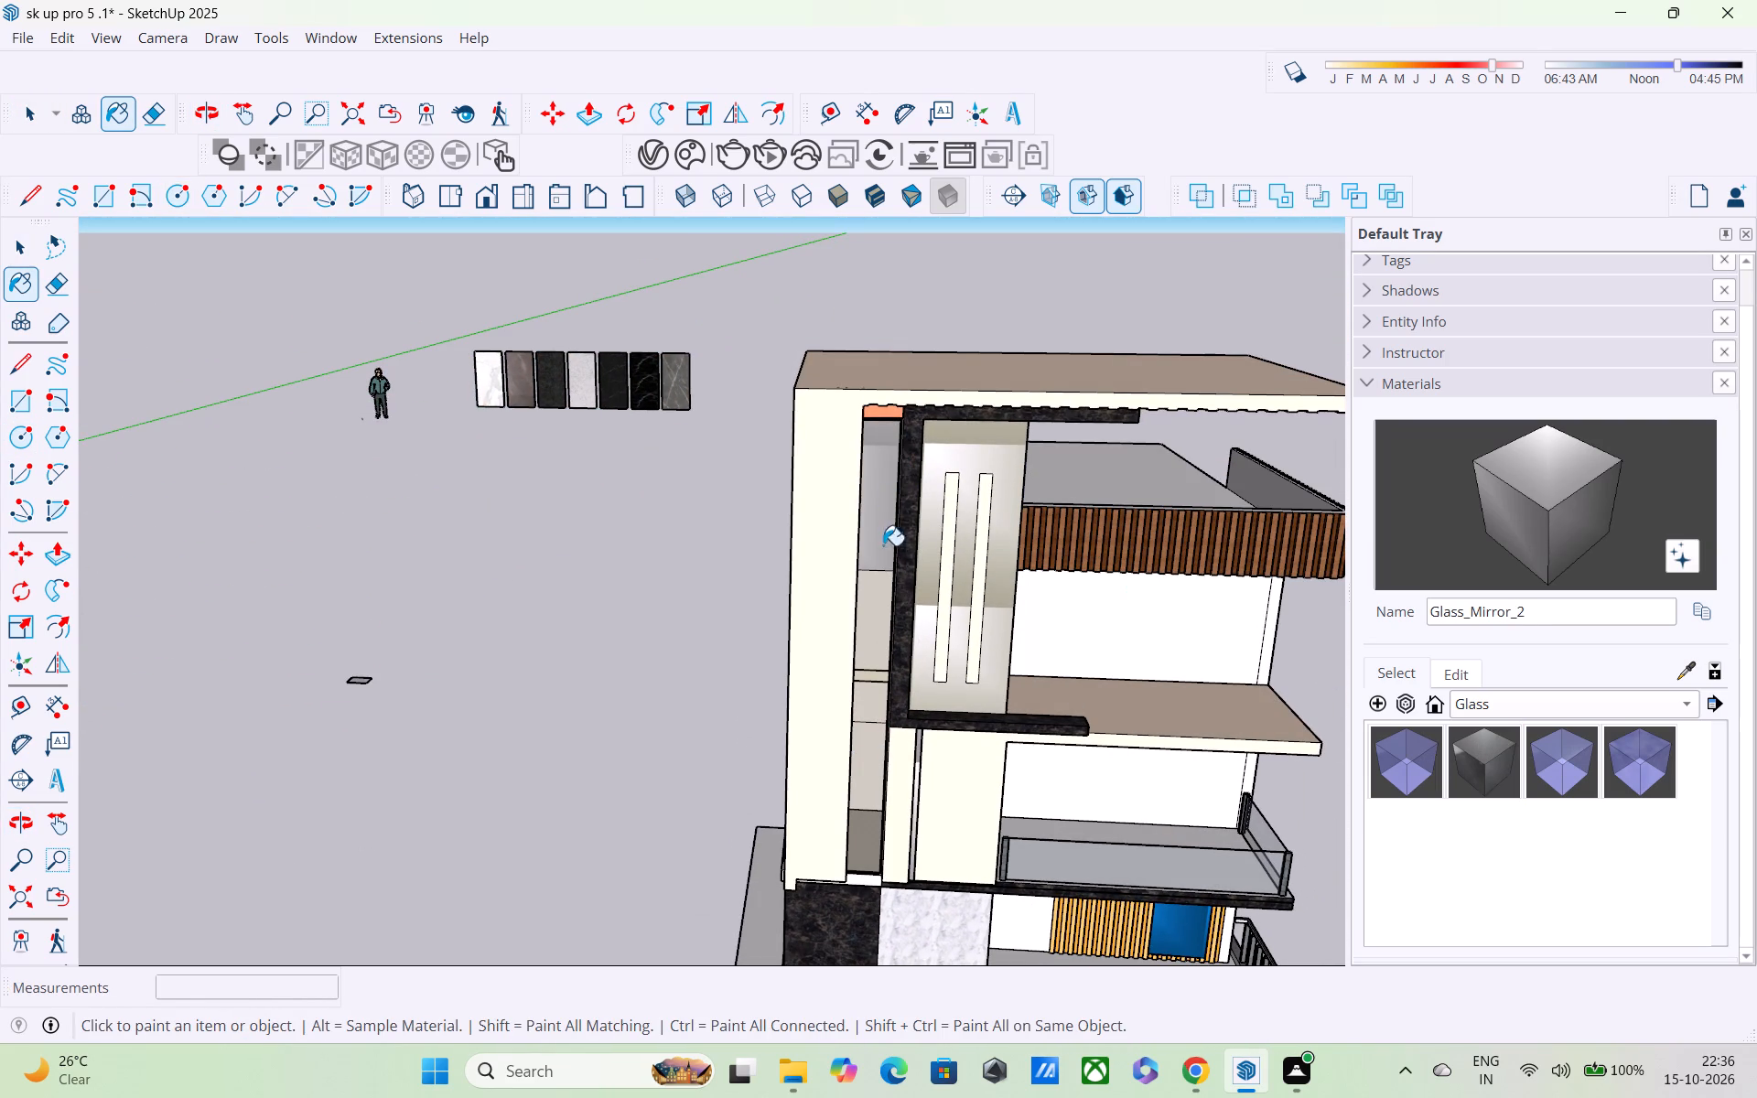
left_click(869, 608)
left_click(873, 769)
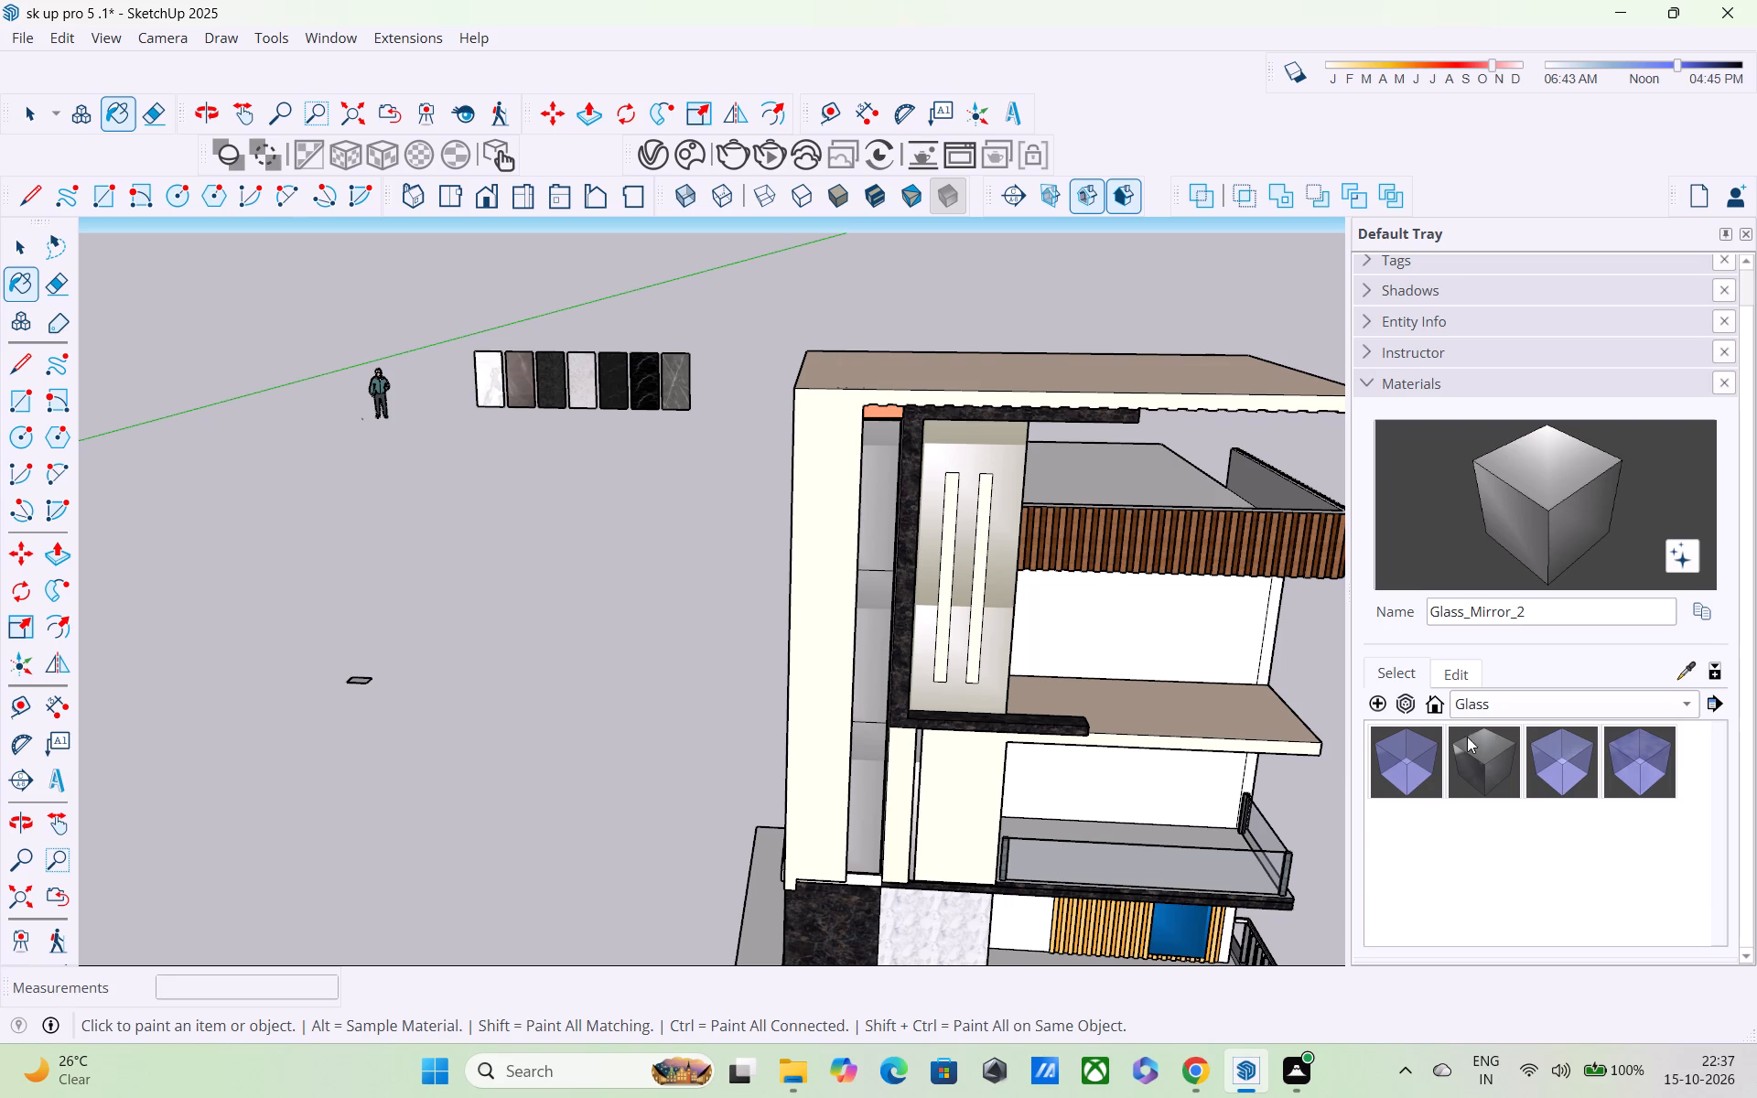
Change the mirror glass material's colour from grey to a soft blue tint.
left_click(1454, 669)
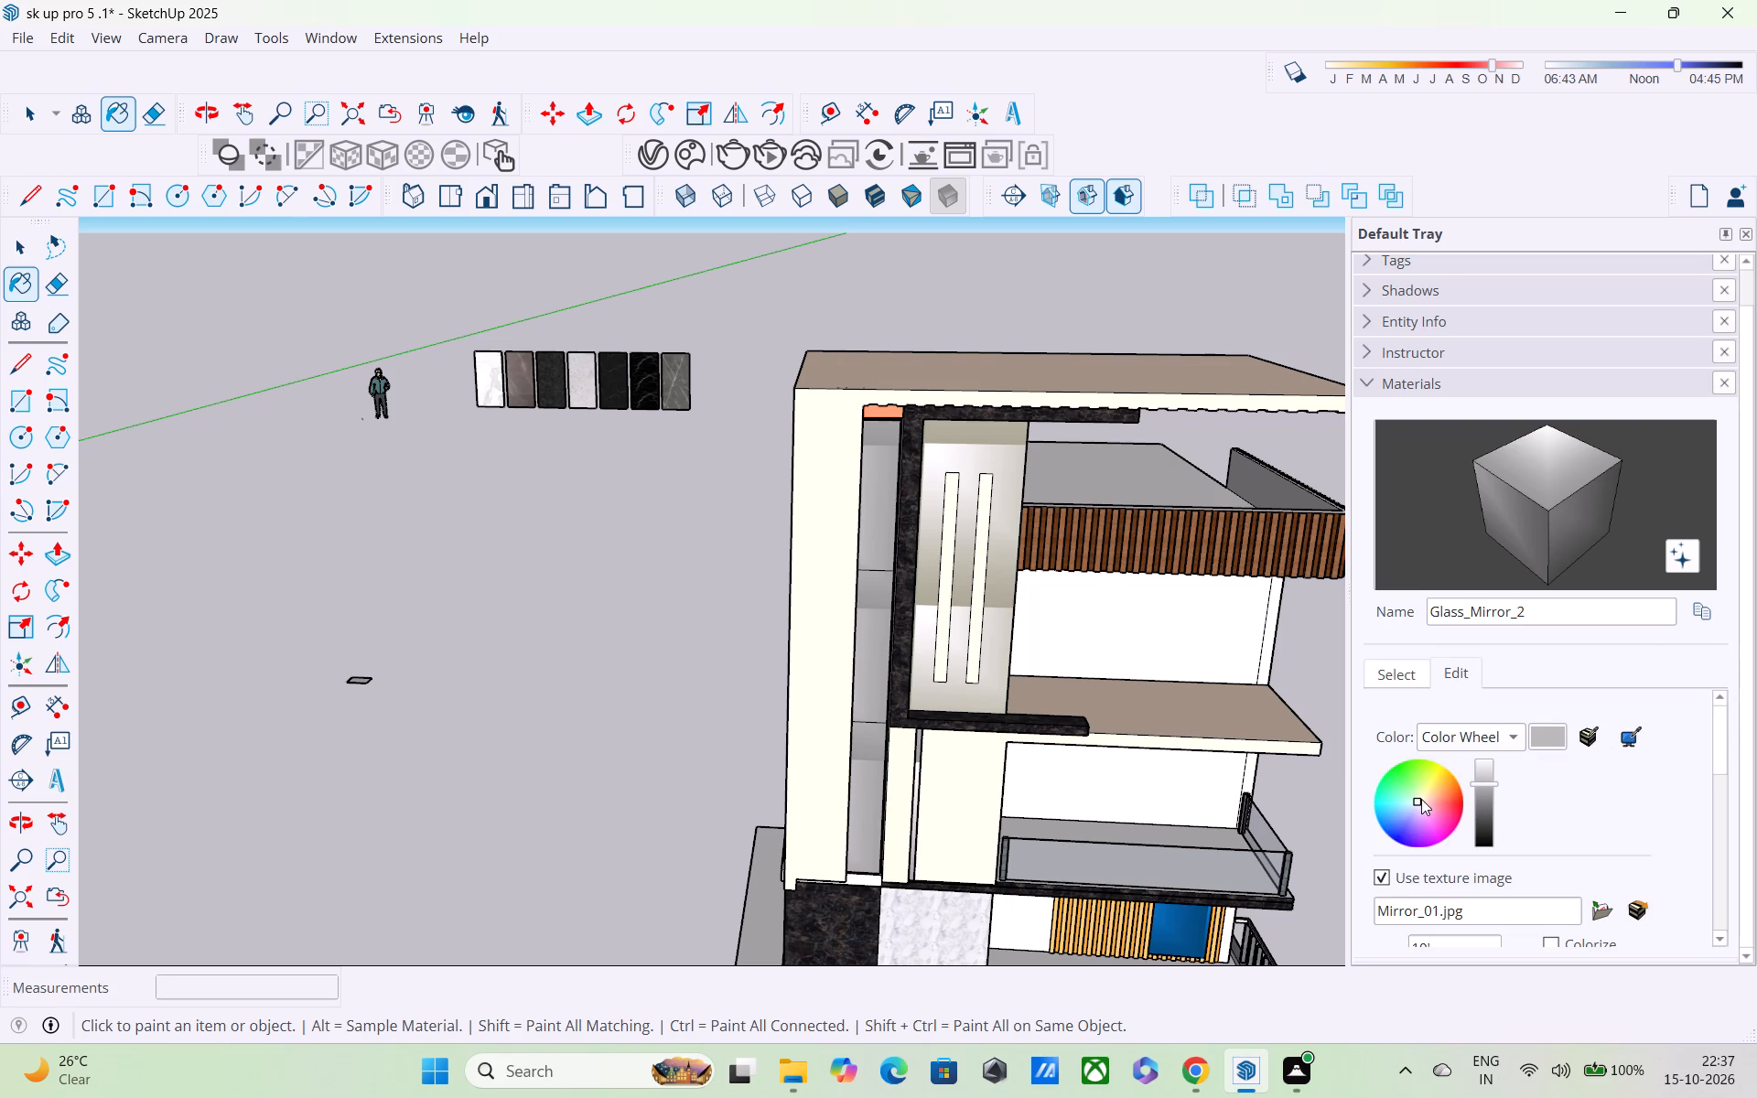
left_click_drag(1420, 800, 1404, 807)
middle_click_drag(1169, 746, 1118, 614)
scroll(1116, 617, "down", 7)
middle_click_drag(1122, 657, 1065, 585)
scroll(1060, 592, "down", 4)
middle_click_drag(967, 601, 1001, 693)
key("Escape")
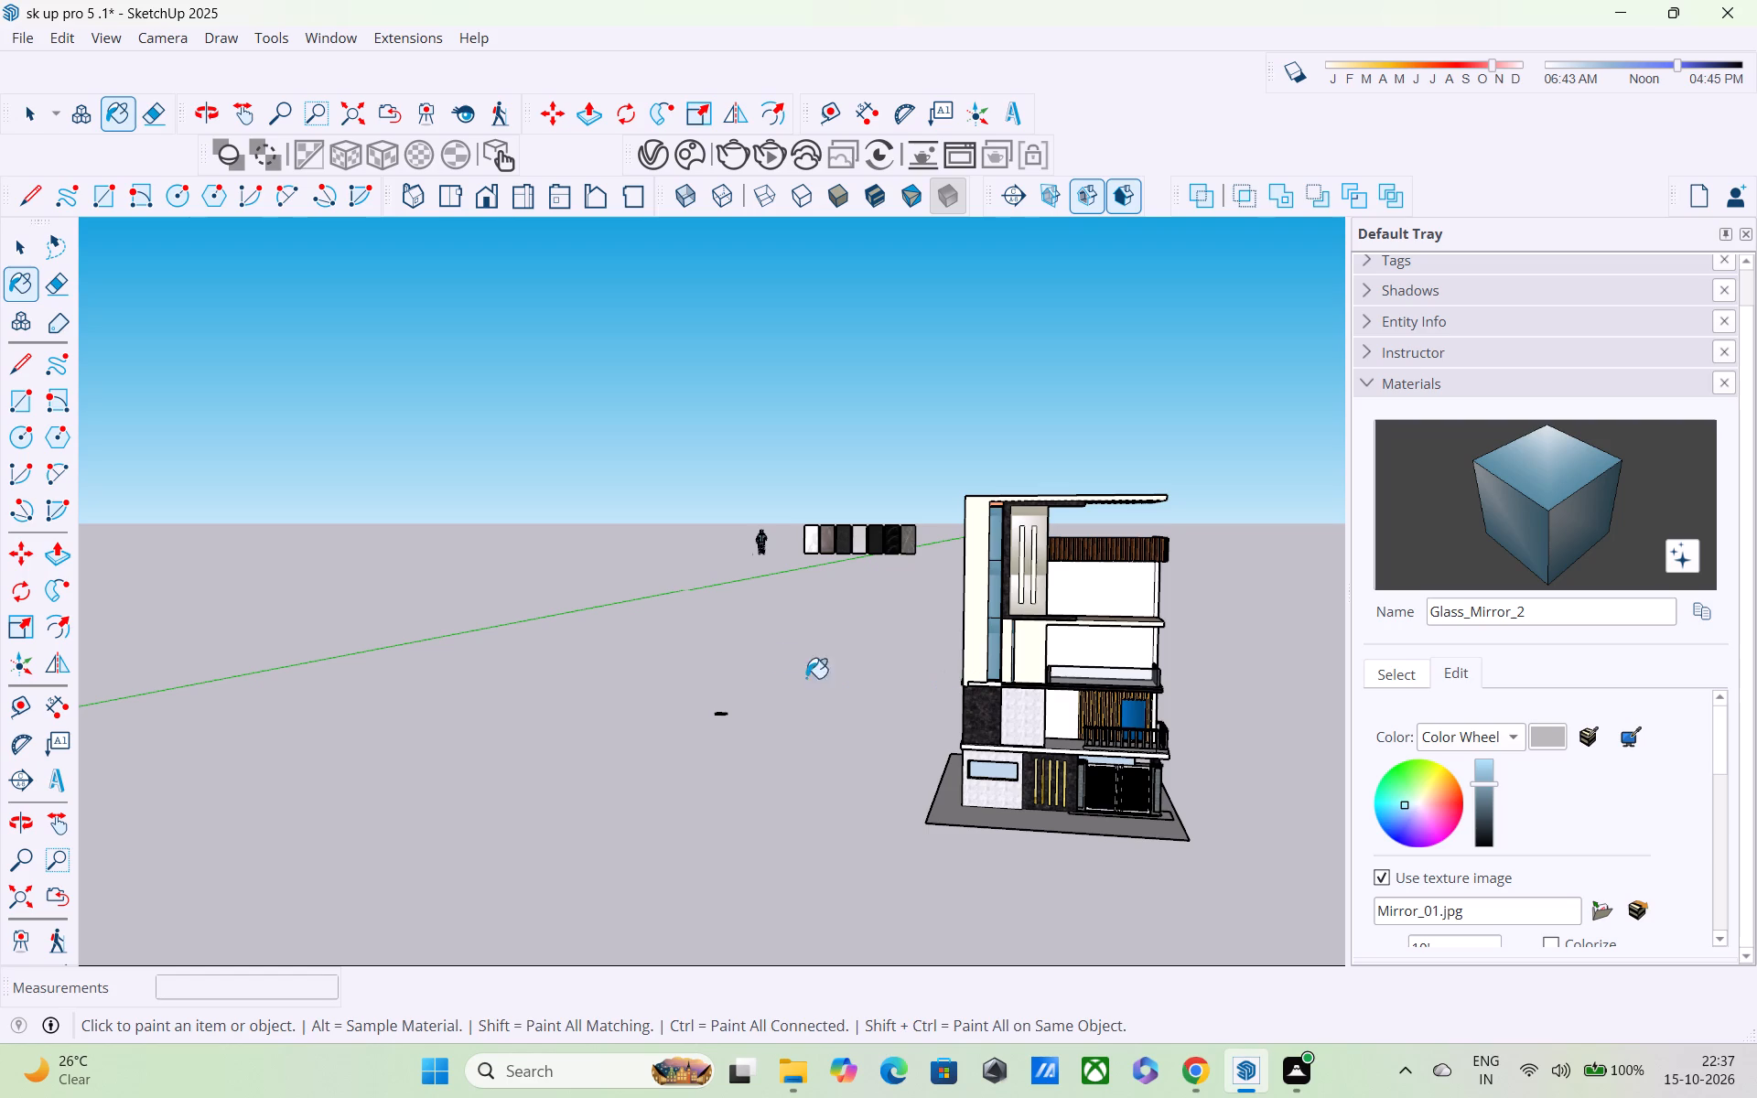
key("space")
Examine the blue-tinted glass strips and the balconies from the front and side of the house.
middle_click_drag(766, 665, 808, 604)
scroll(1190, 725, "up", 5)
scroll(1021, 722, "up", 5)
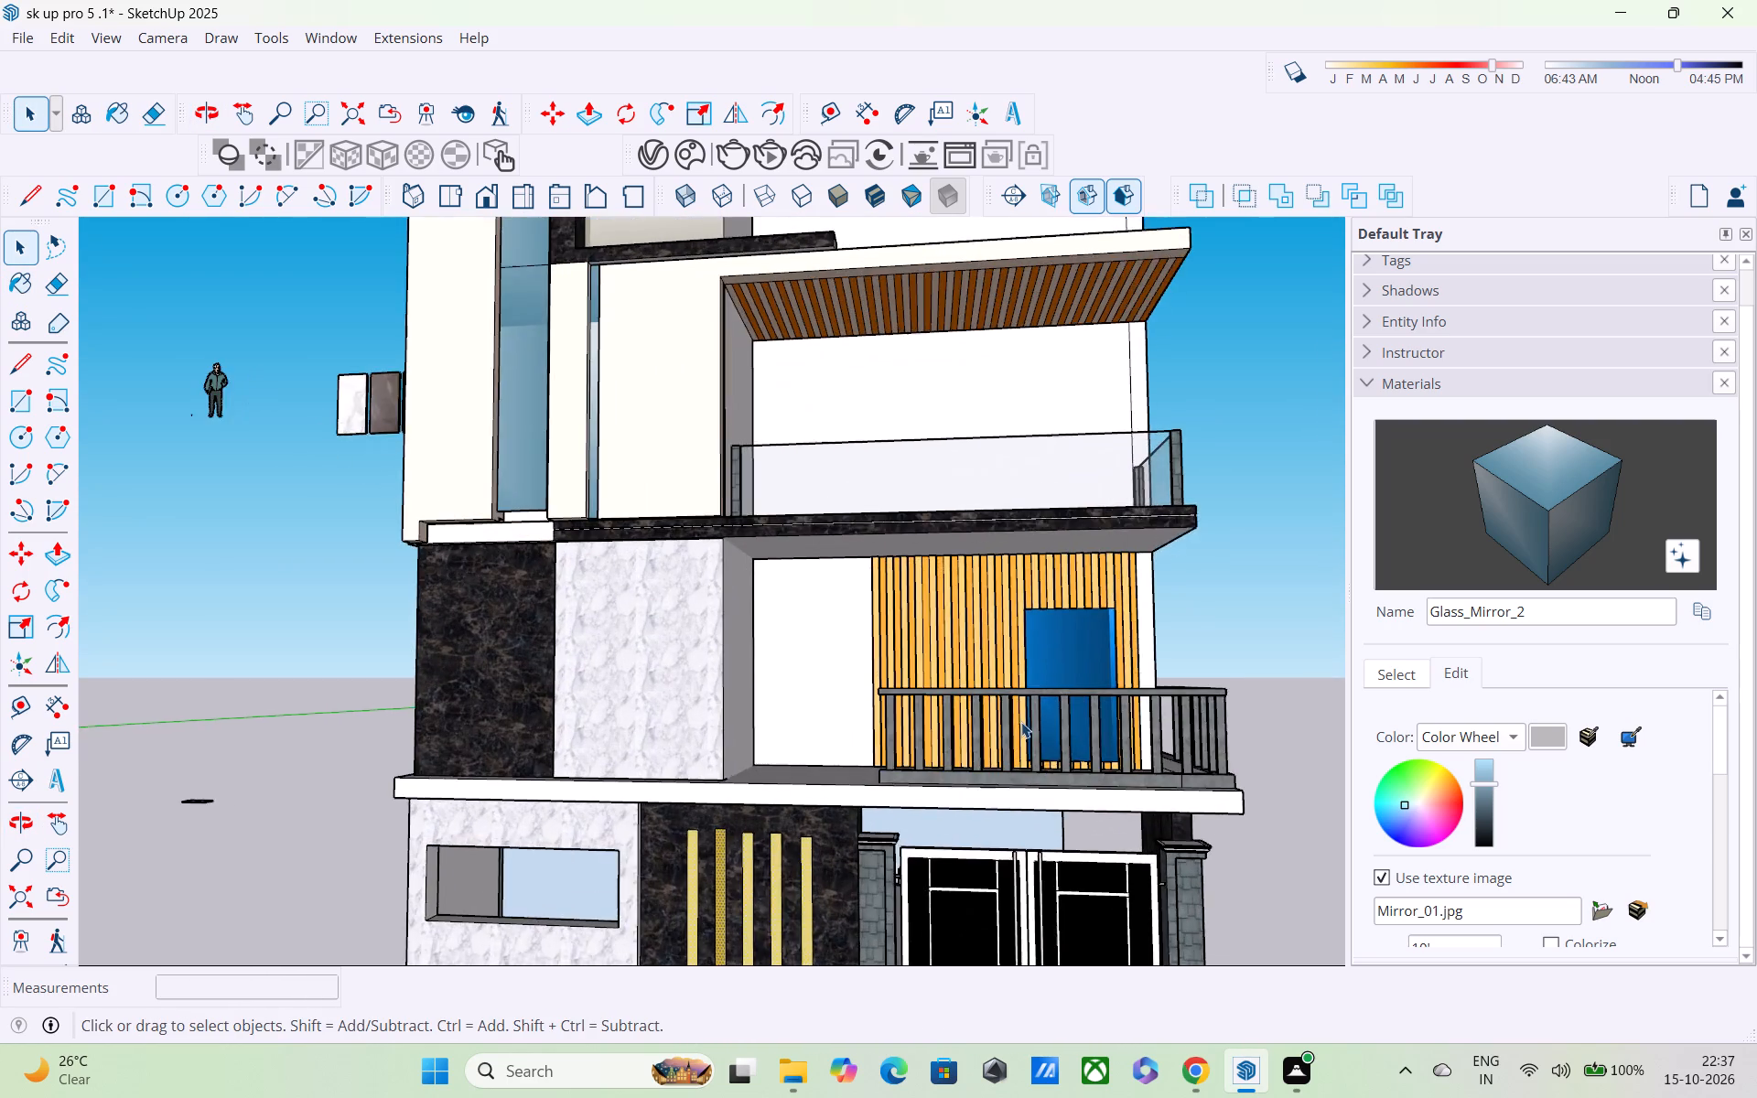
middle_click_drag(1020, 720, 593, 773)
scroll(593, 773, "up", 1)
scroll(593, 773, "down", 1)
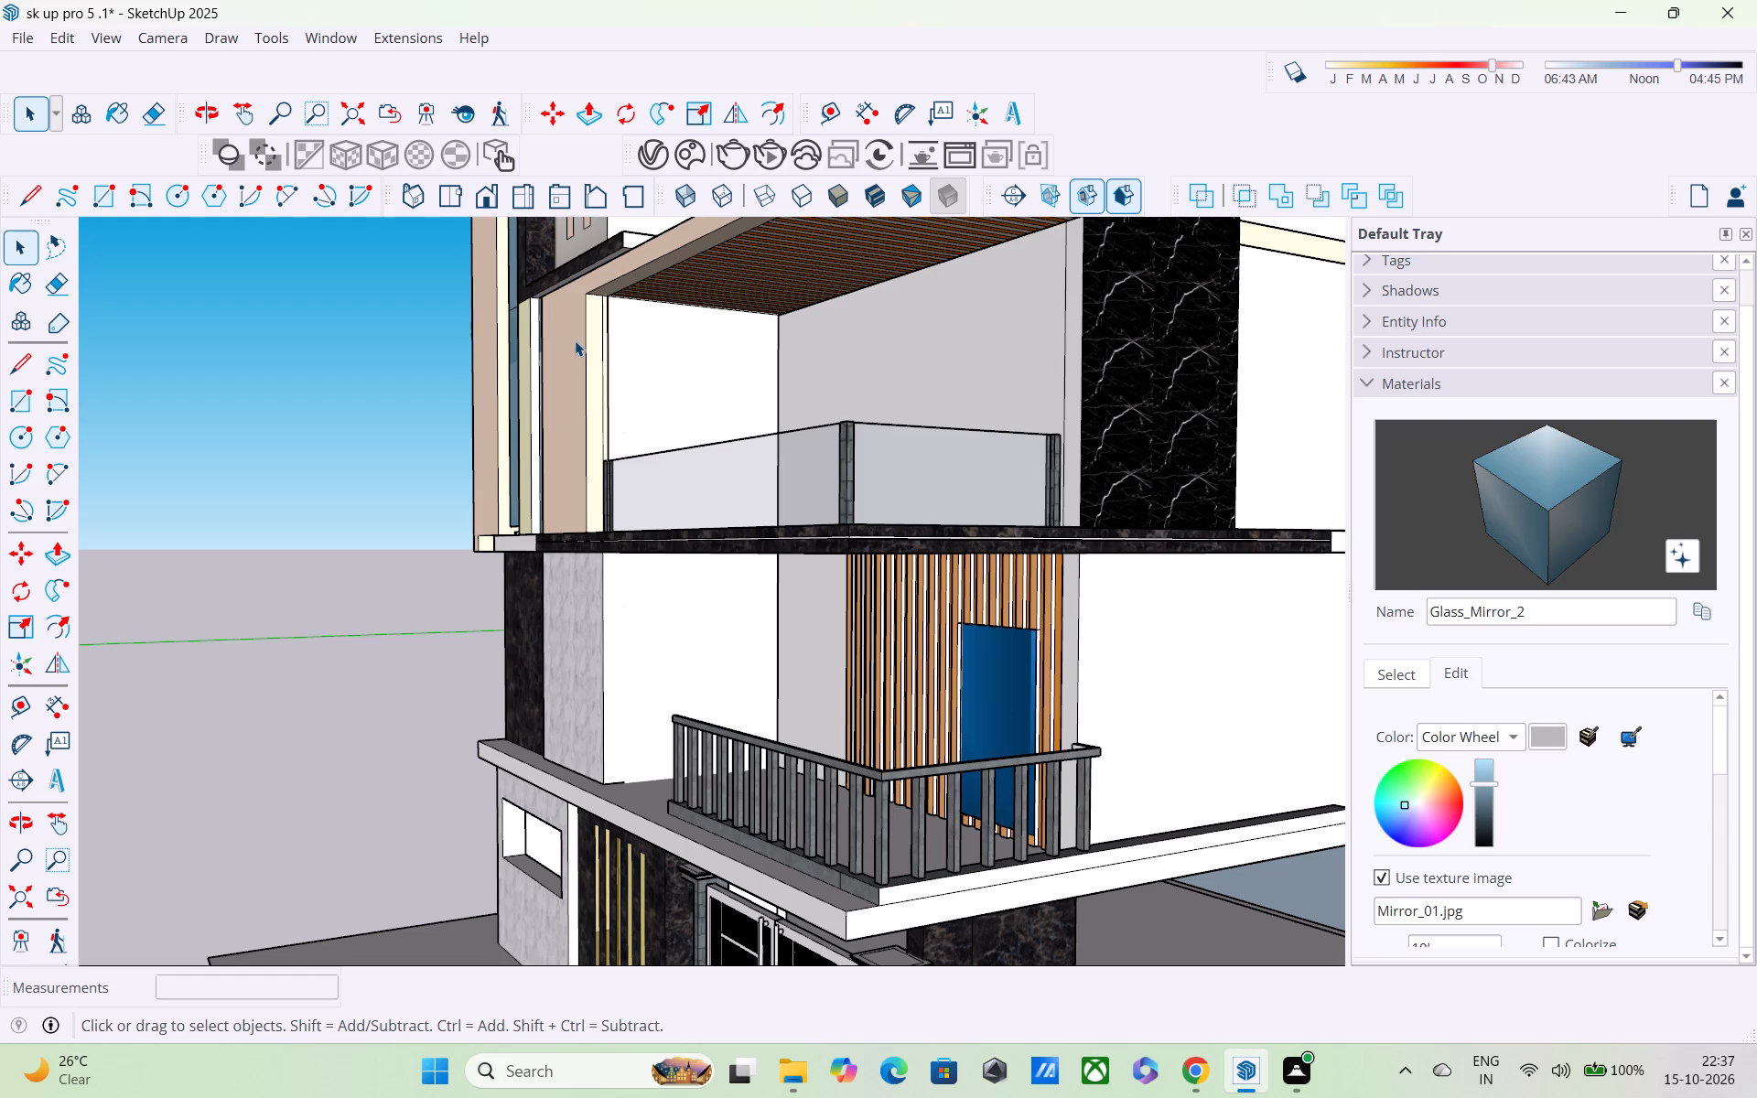
scroll(575, 340, "up", 1)
middle_click_drag(572, 340, 522, 459)
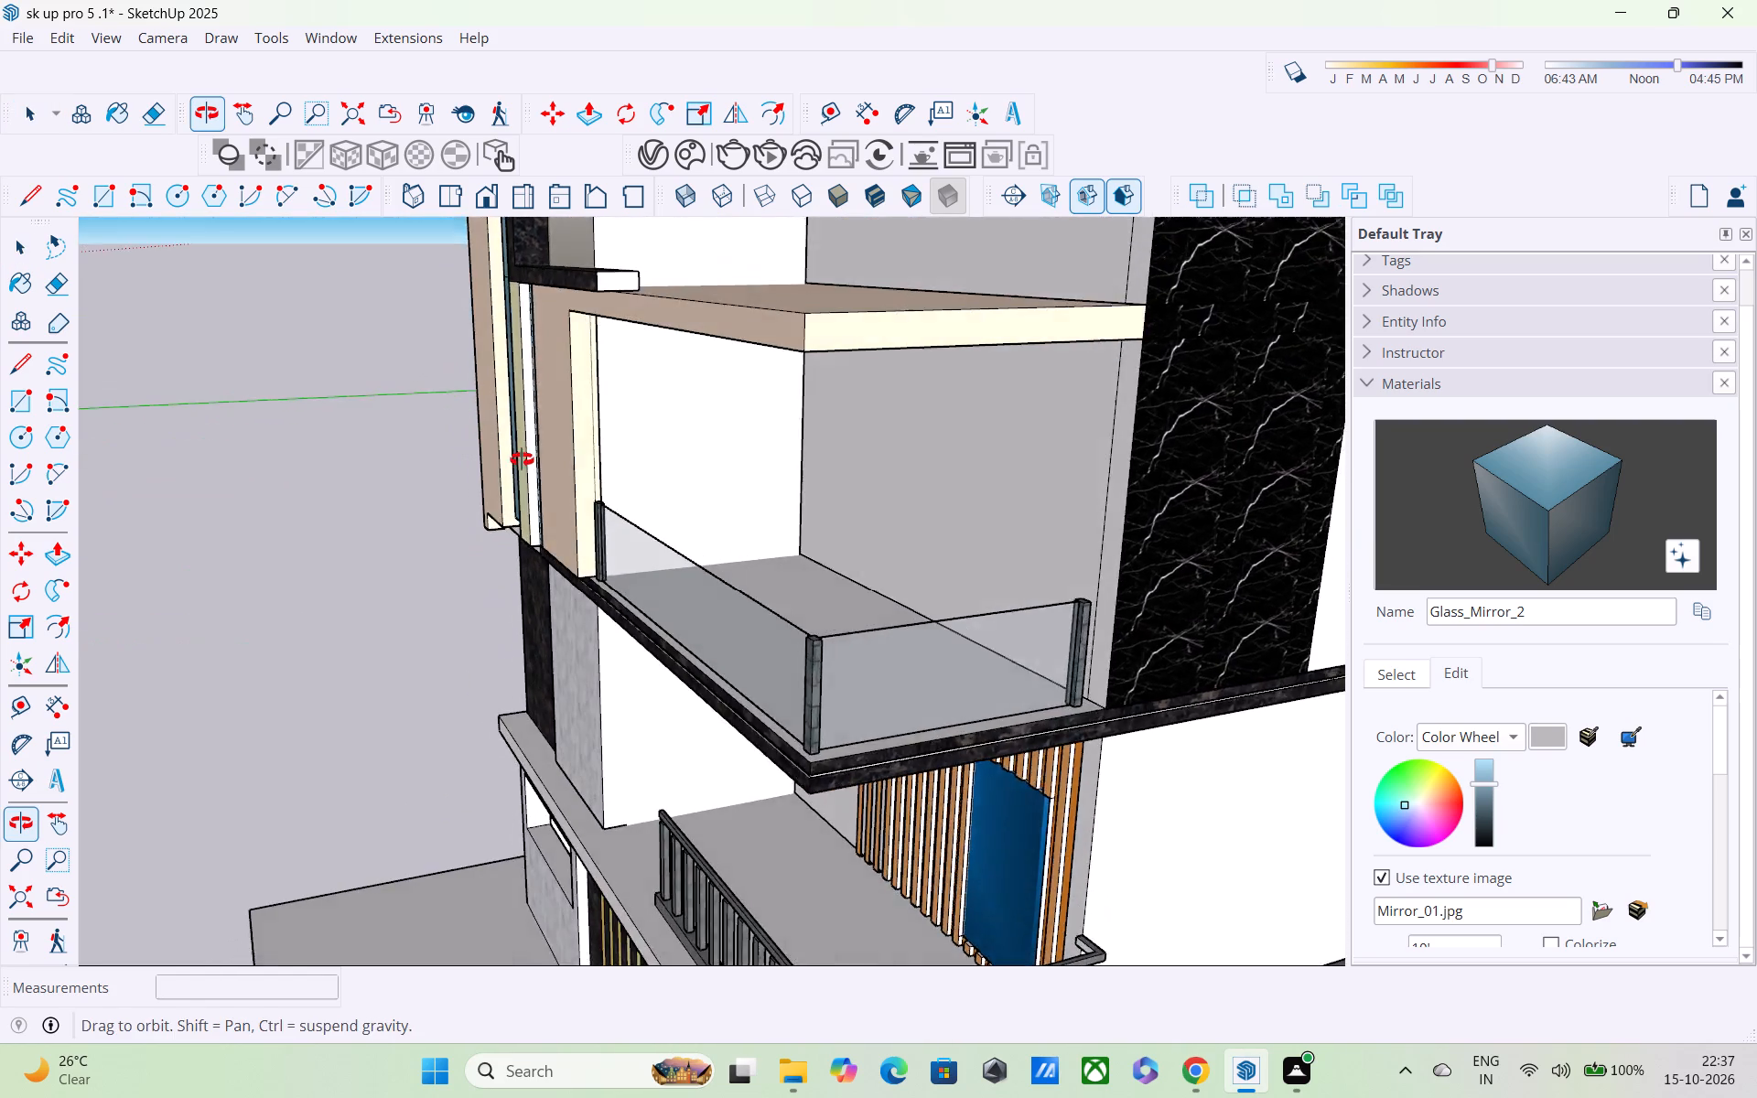
middle_click_drag(522, 459, 521, 460)
scroll(521, 460, "down", 1)
scroll(708, 393, "up", 3)
middle_click_drag(705, 402, 661, 321)
Examine the white side walls of both balconies and the adjoining cream panels and grey marble wall from several angles.
left_click(669, 347)
left_click(674, 349)
scroll(684, 367, "up", 3)
middle_click_drag(684, 367, 555, 393)
scroll(555, 393, "up", 3)
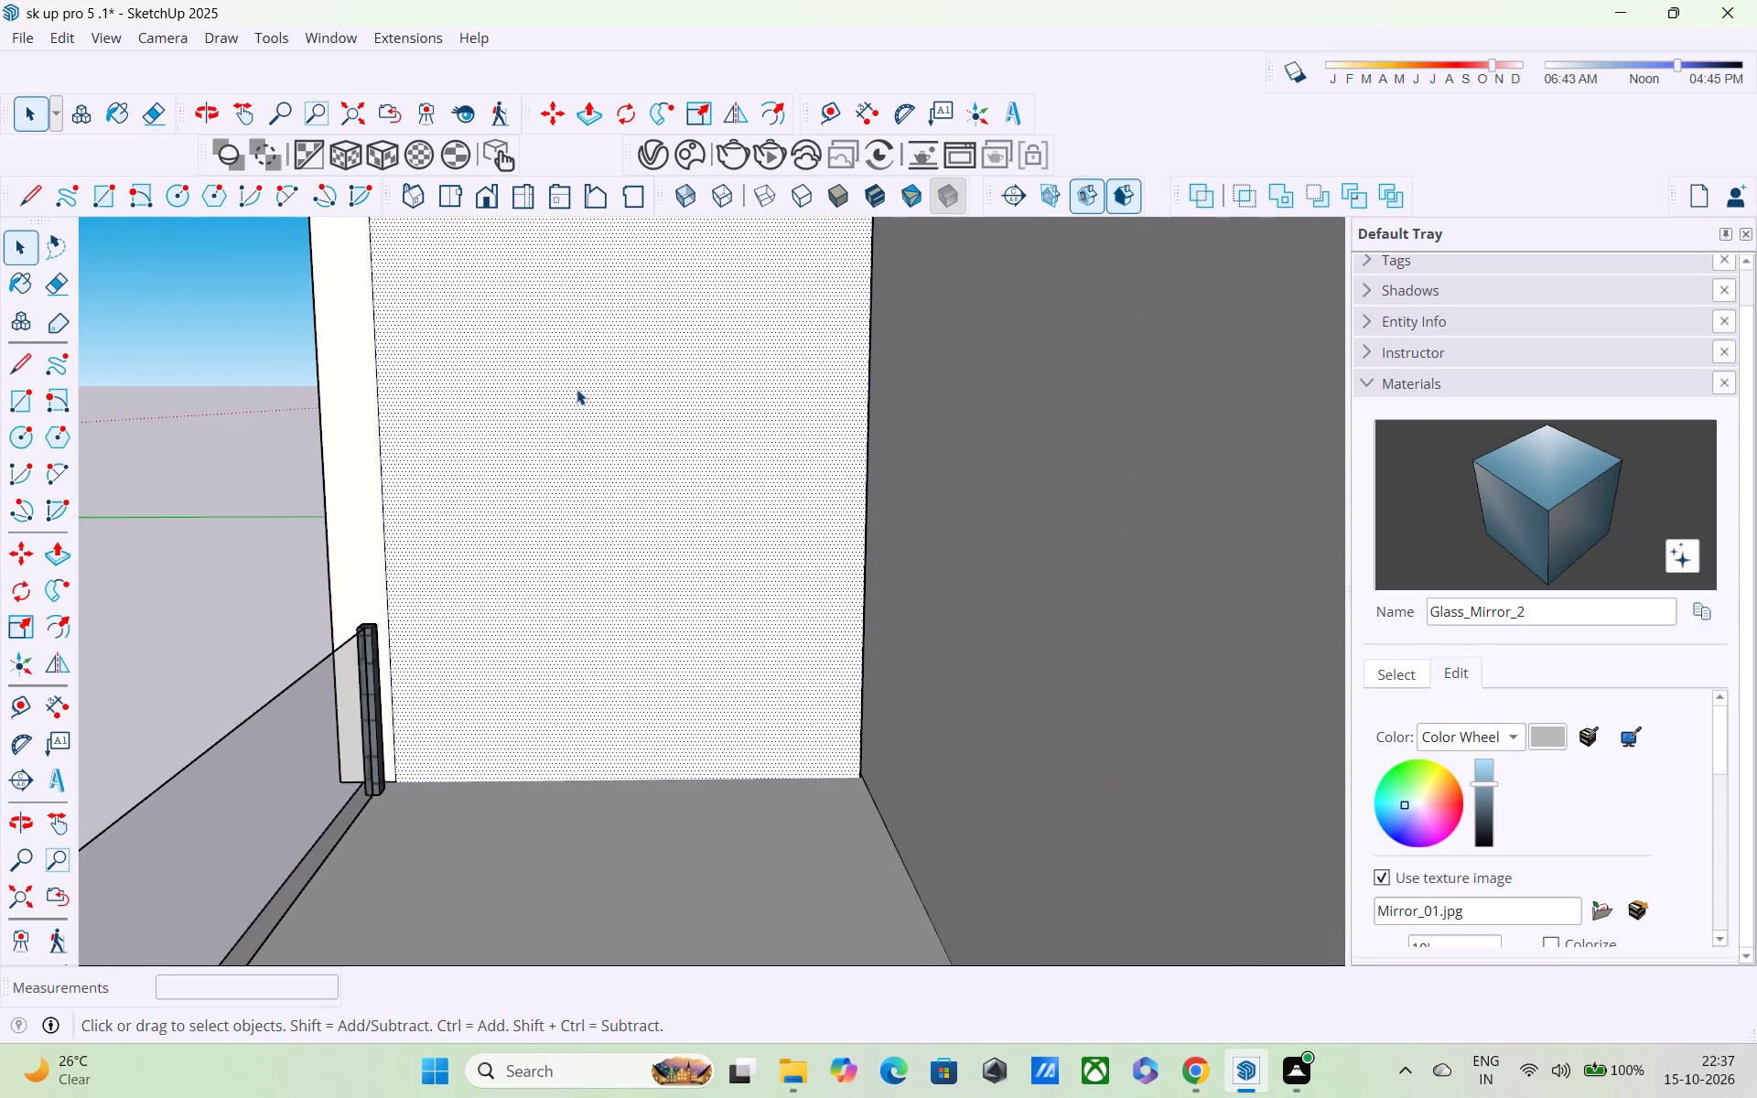
key("l")
scroll(544, 351, "up", 2)
scroll(544, 351, "down", 5)
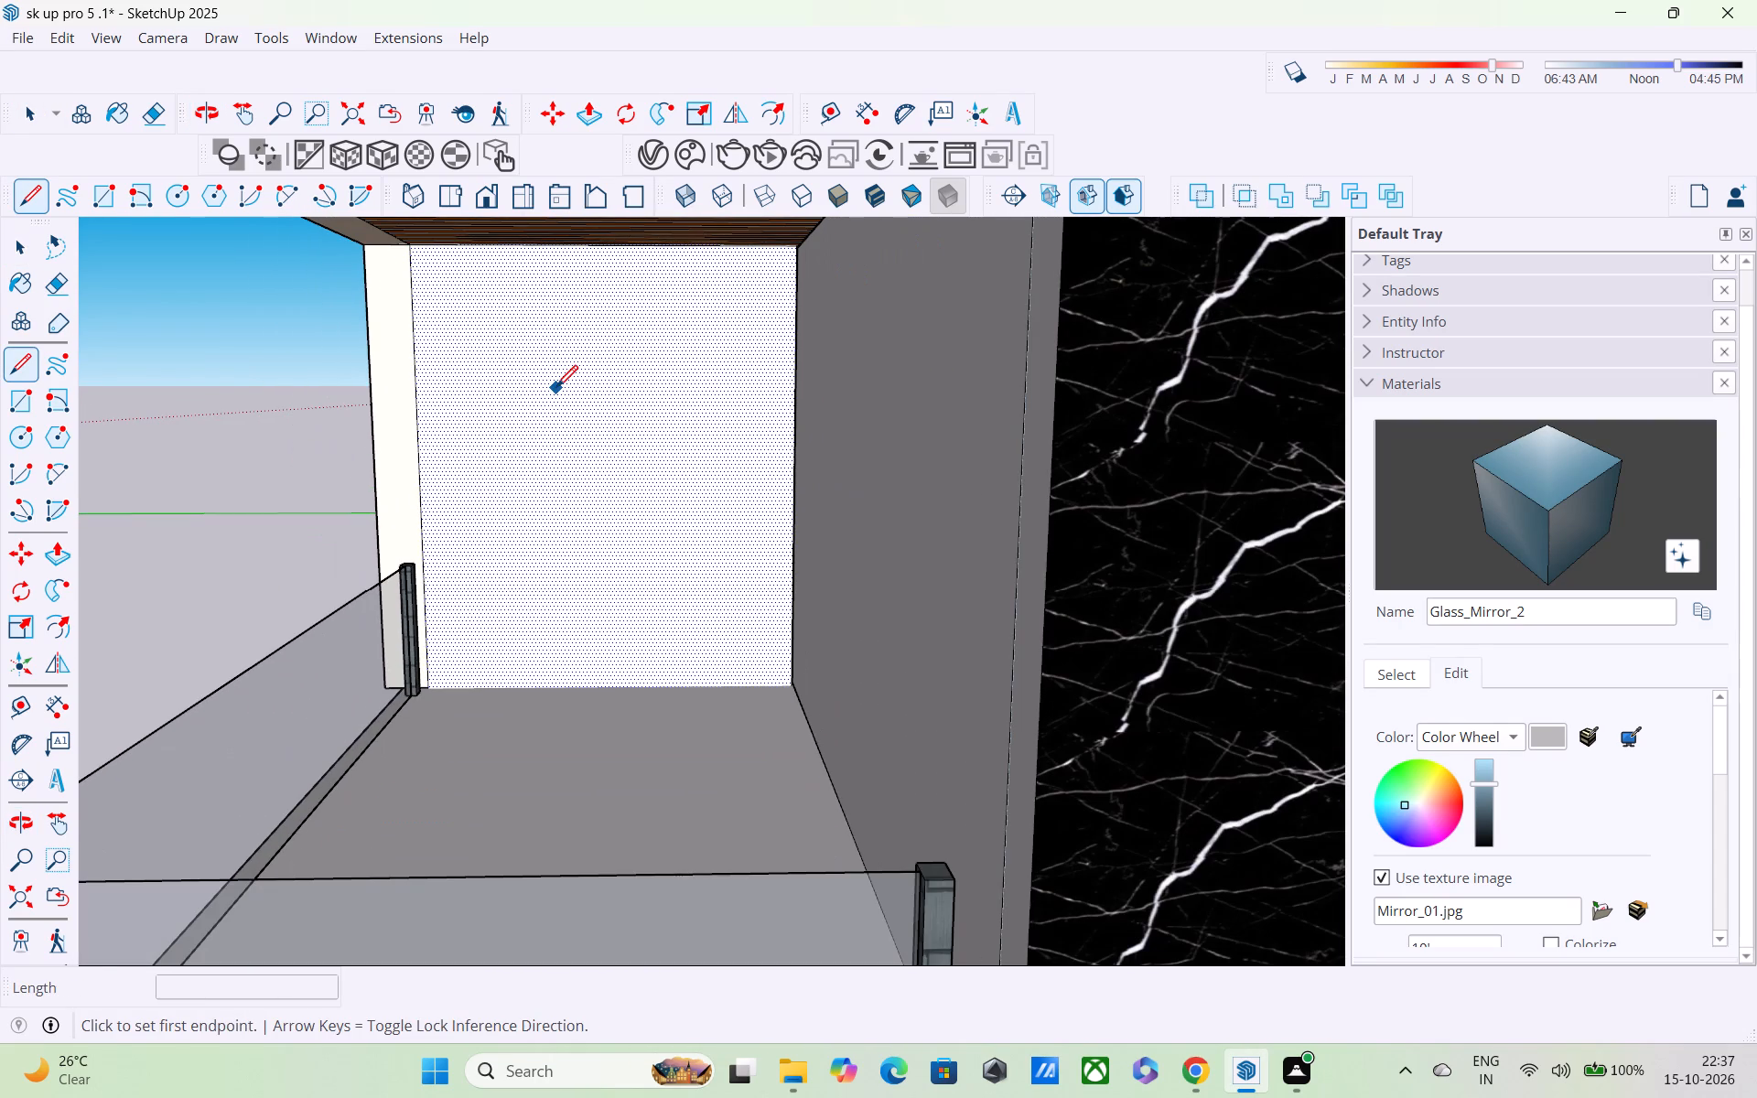
scroll(556, 389, "down", 2)
middle_click(561, 451)
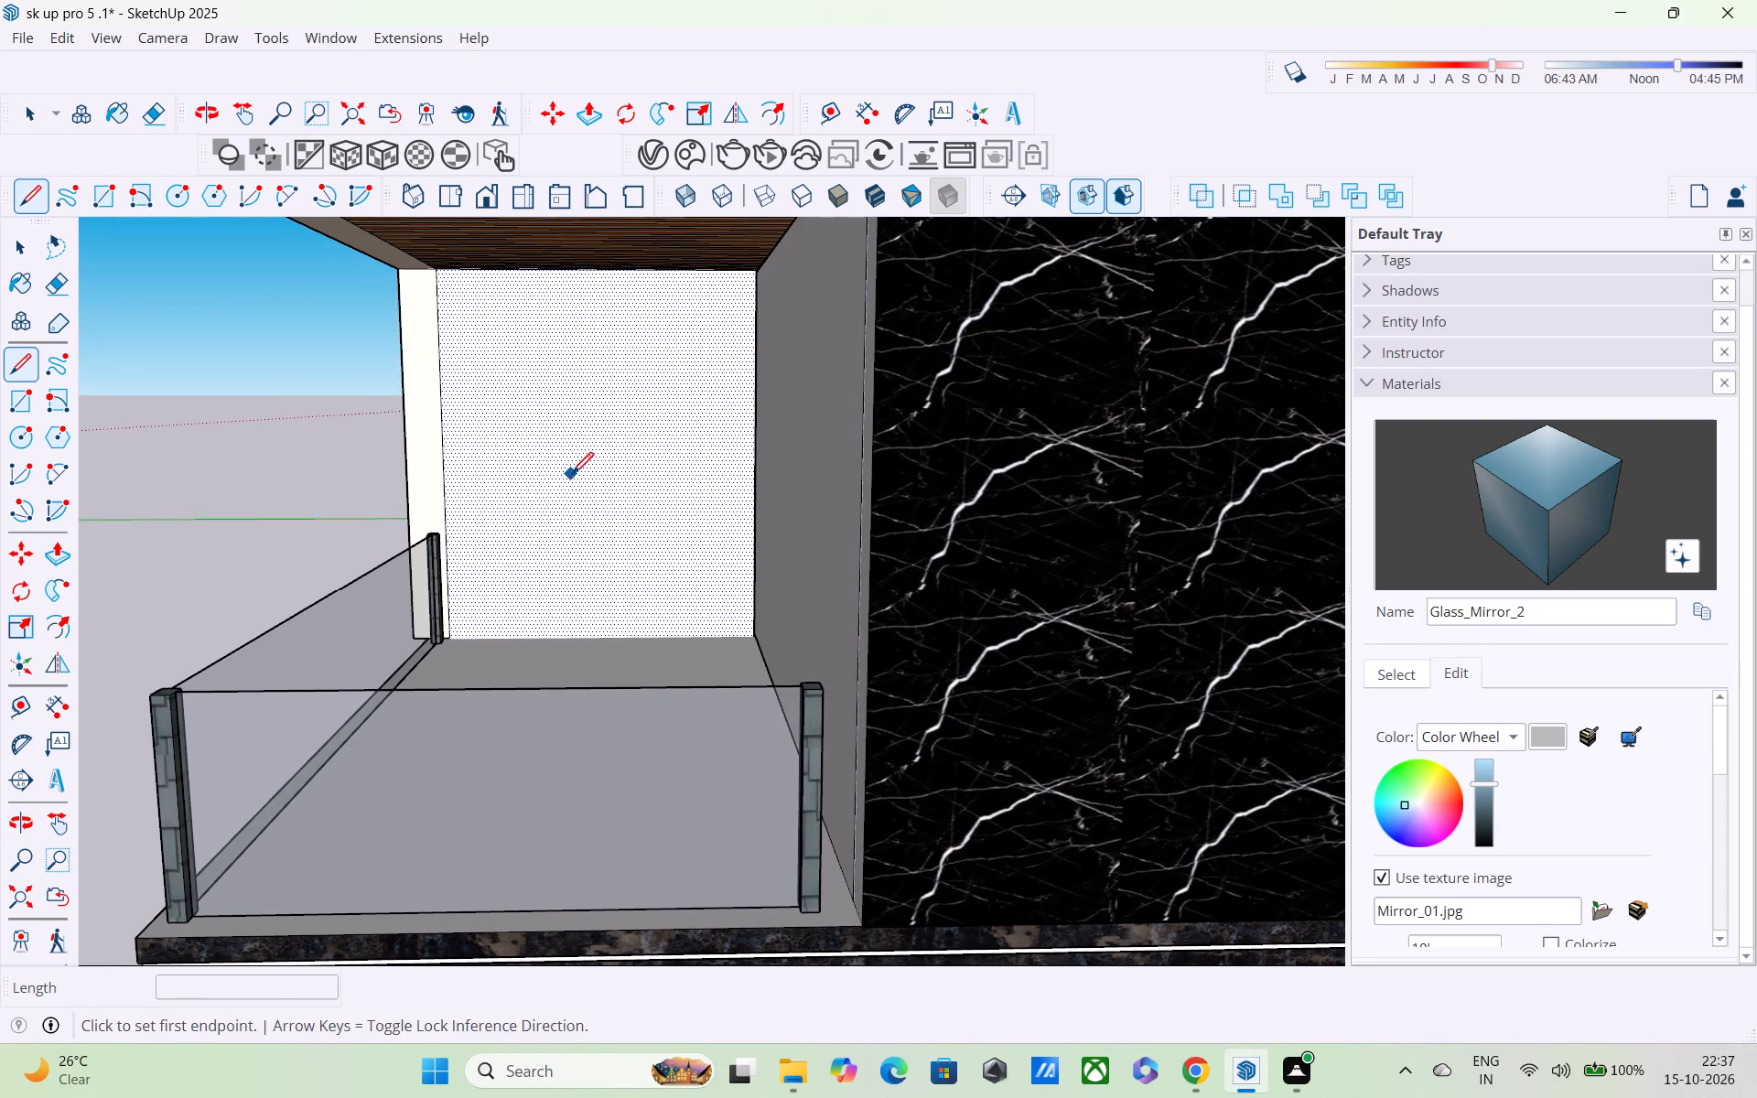
middle_click_drag(571, 483, 604, 329, "shift")
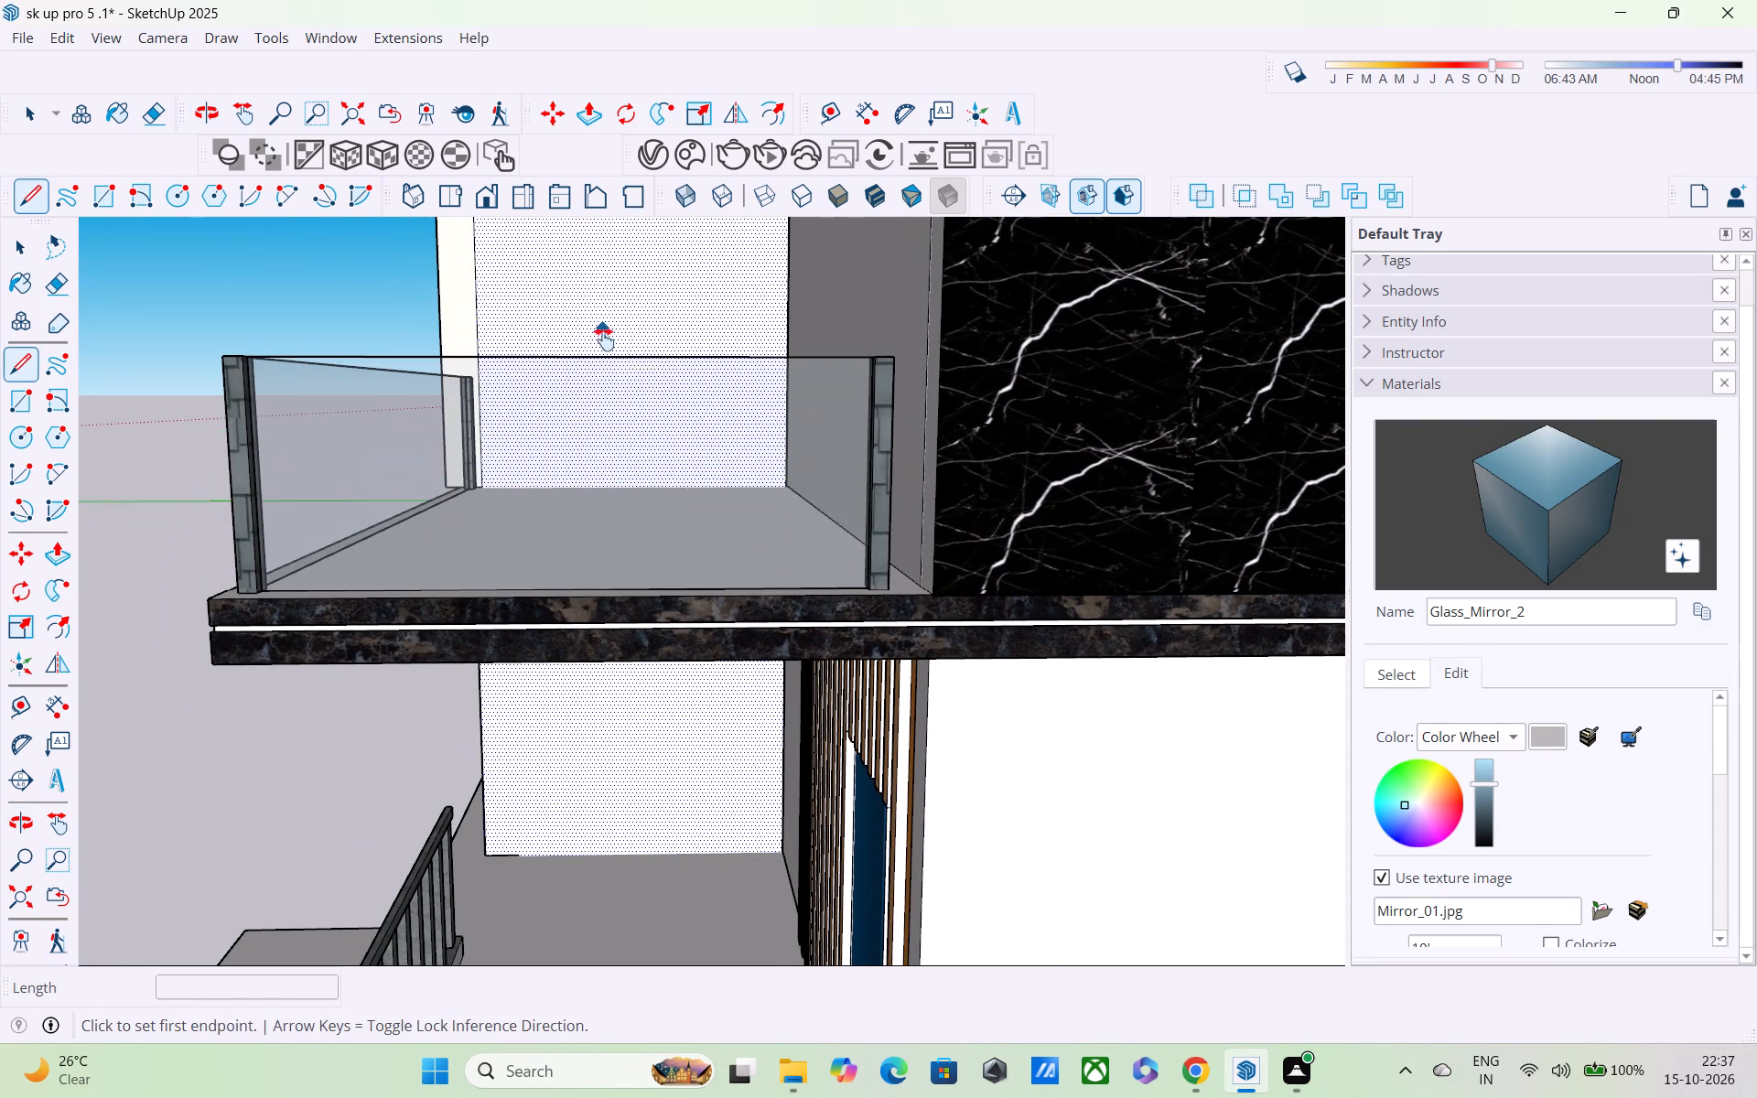
middle_click_drag(604, 337, 602, 426, "shift")
scroll(602, 431, "down", 3, "shift")
middle_click_drag(620, 558, 1182, 299, "shift")
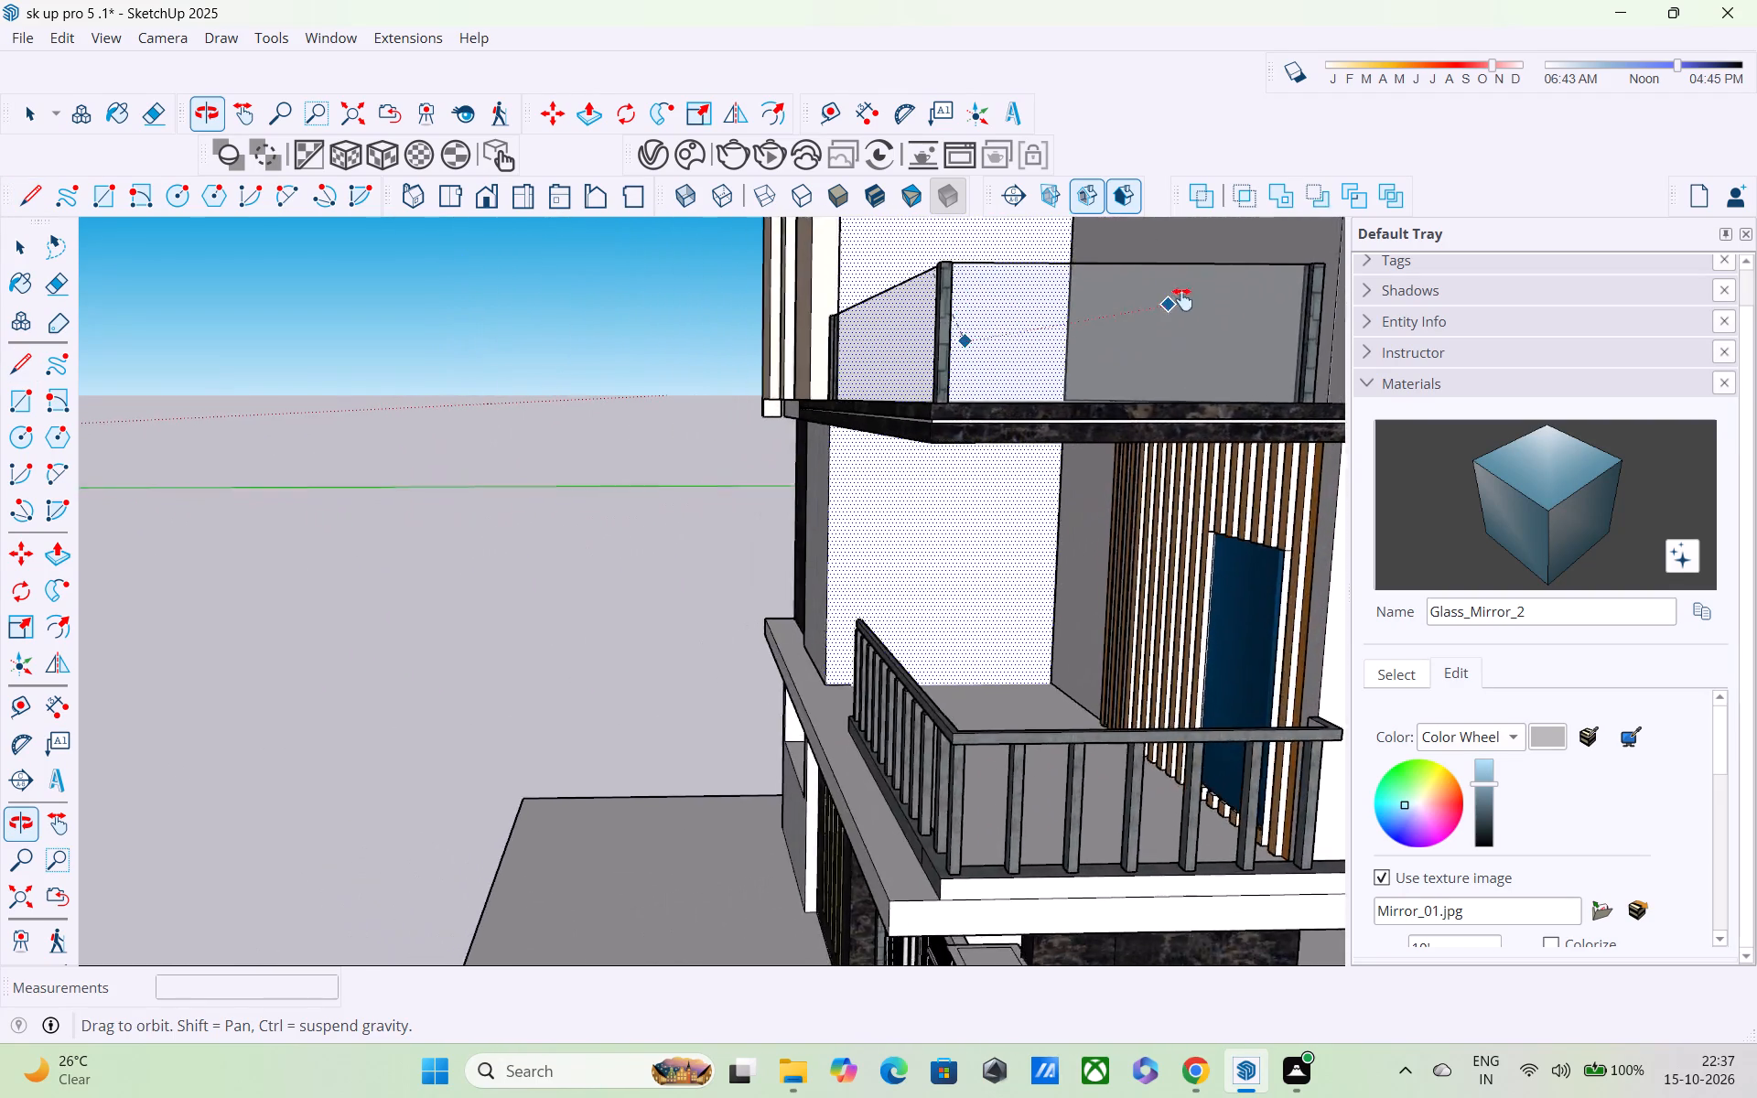
middle_click_drag(1182, 299, 1357, 268, "shift")
scroll(919, 548, "up", 4, "shift")
scroll(1014, 485, "up", 3, "shift")
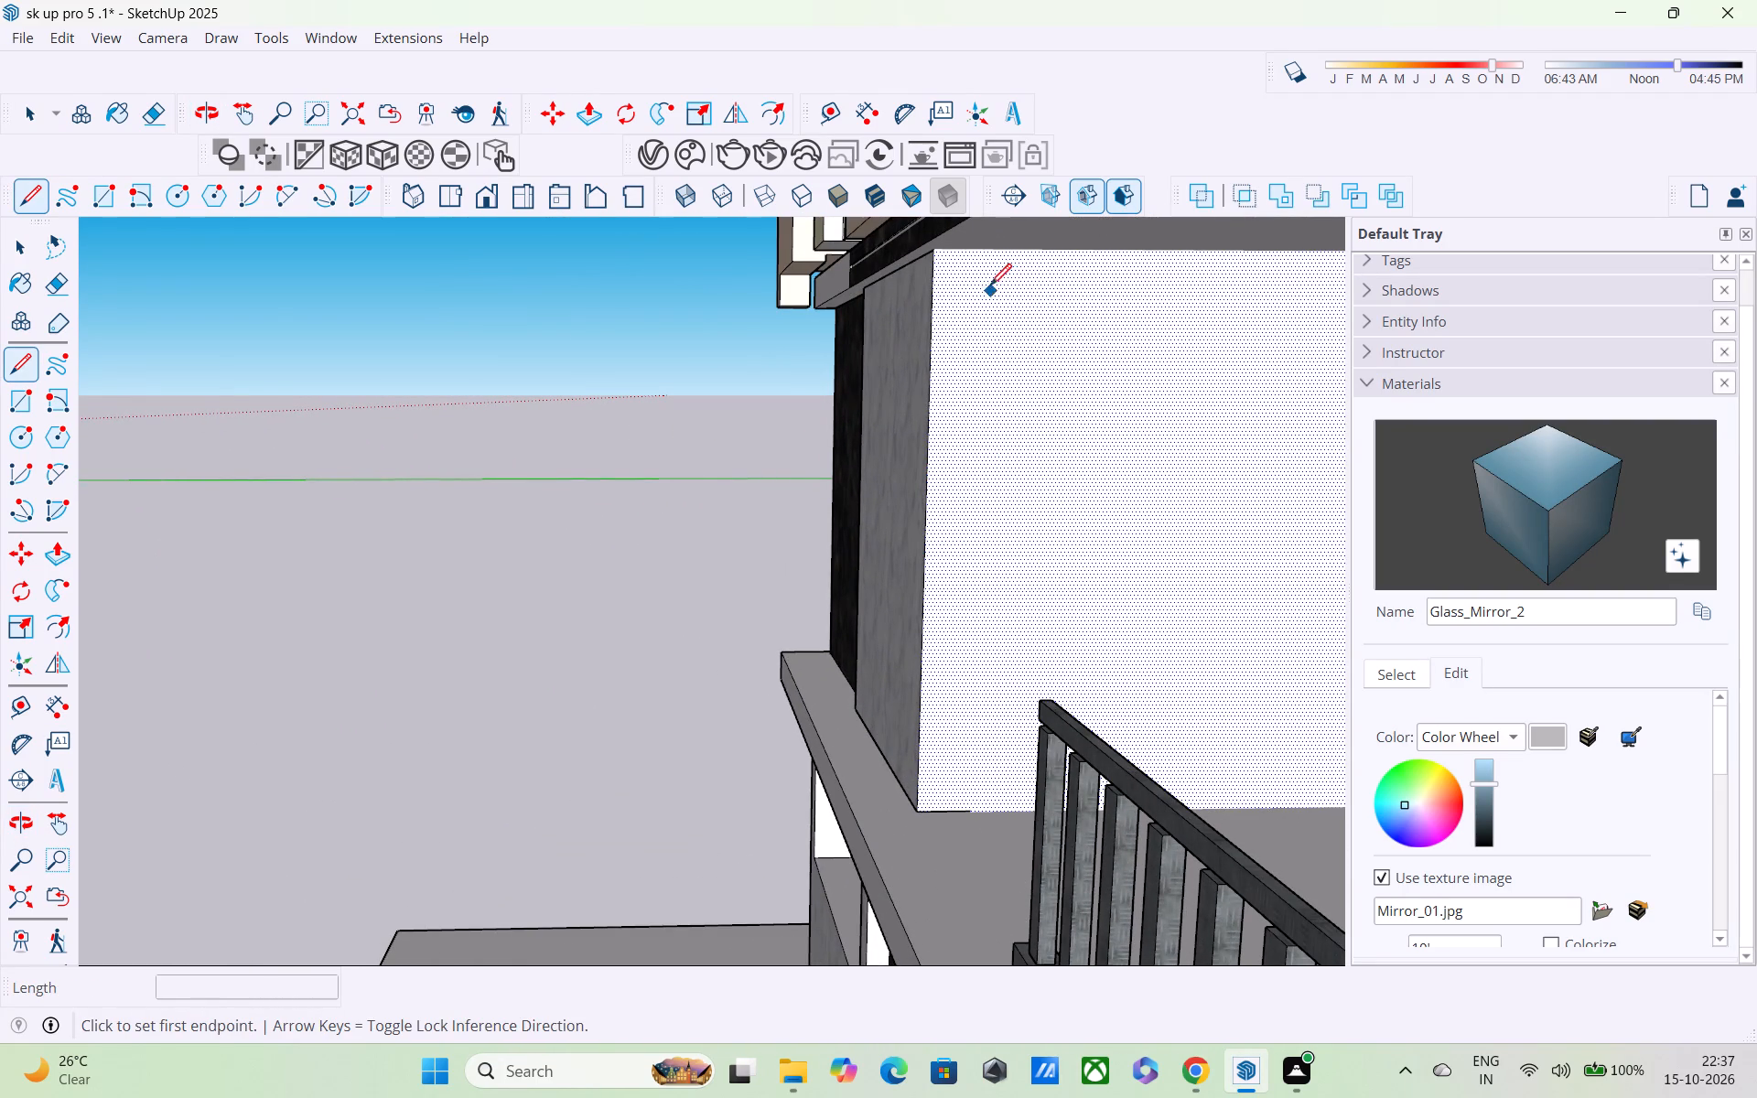
middle_click_drag(987, 275, 792, 374, "shift")
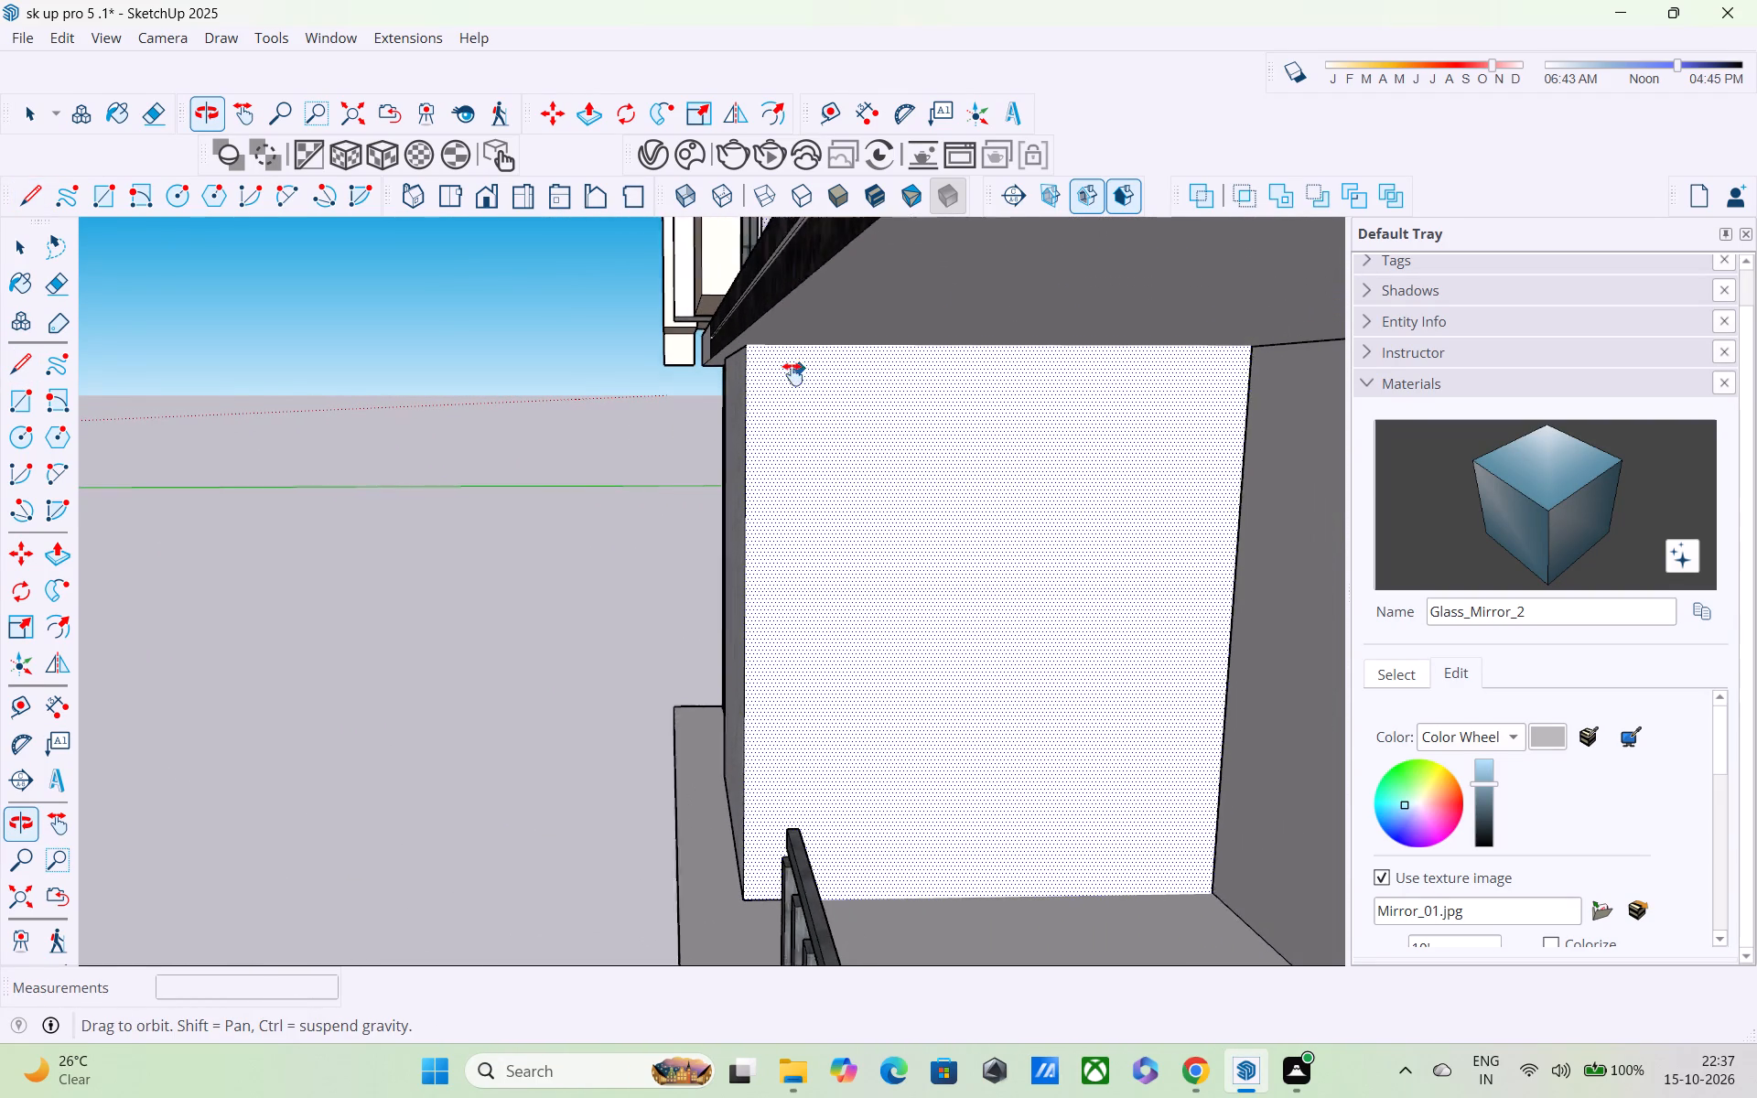
middle_click_drag(792, 374, 789, 374, "shift")
middle_click_drag(786, 373, 716, 383, "shift")
scroll(714, 381, "up", 2, "shift")
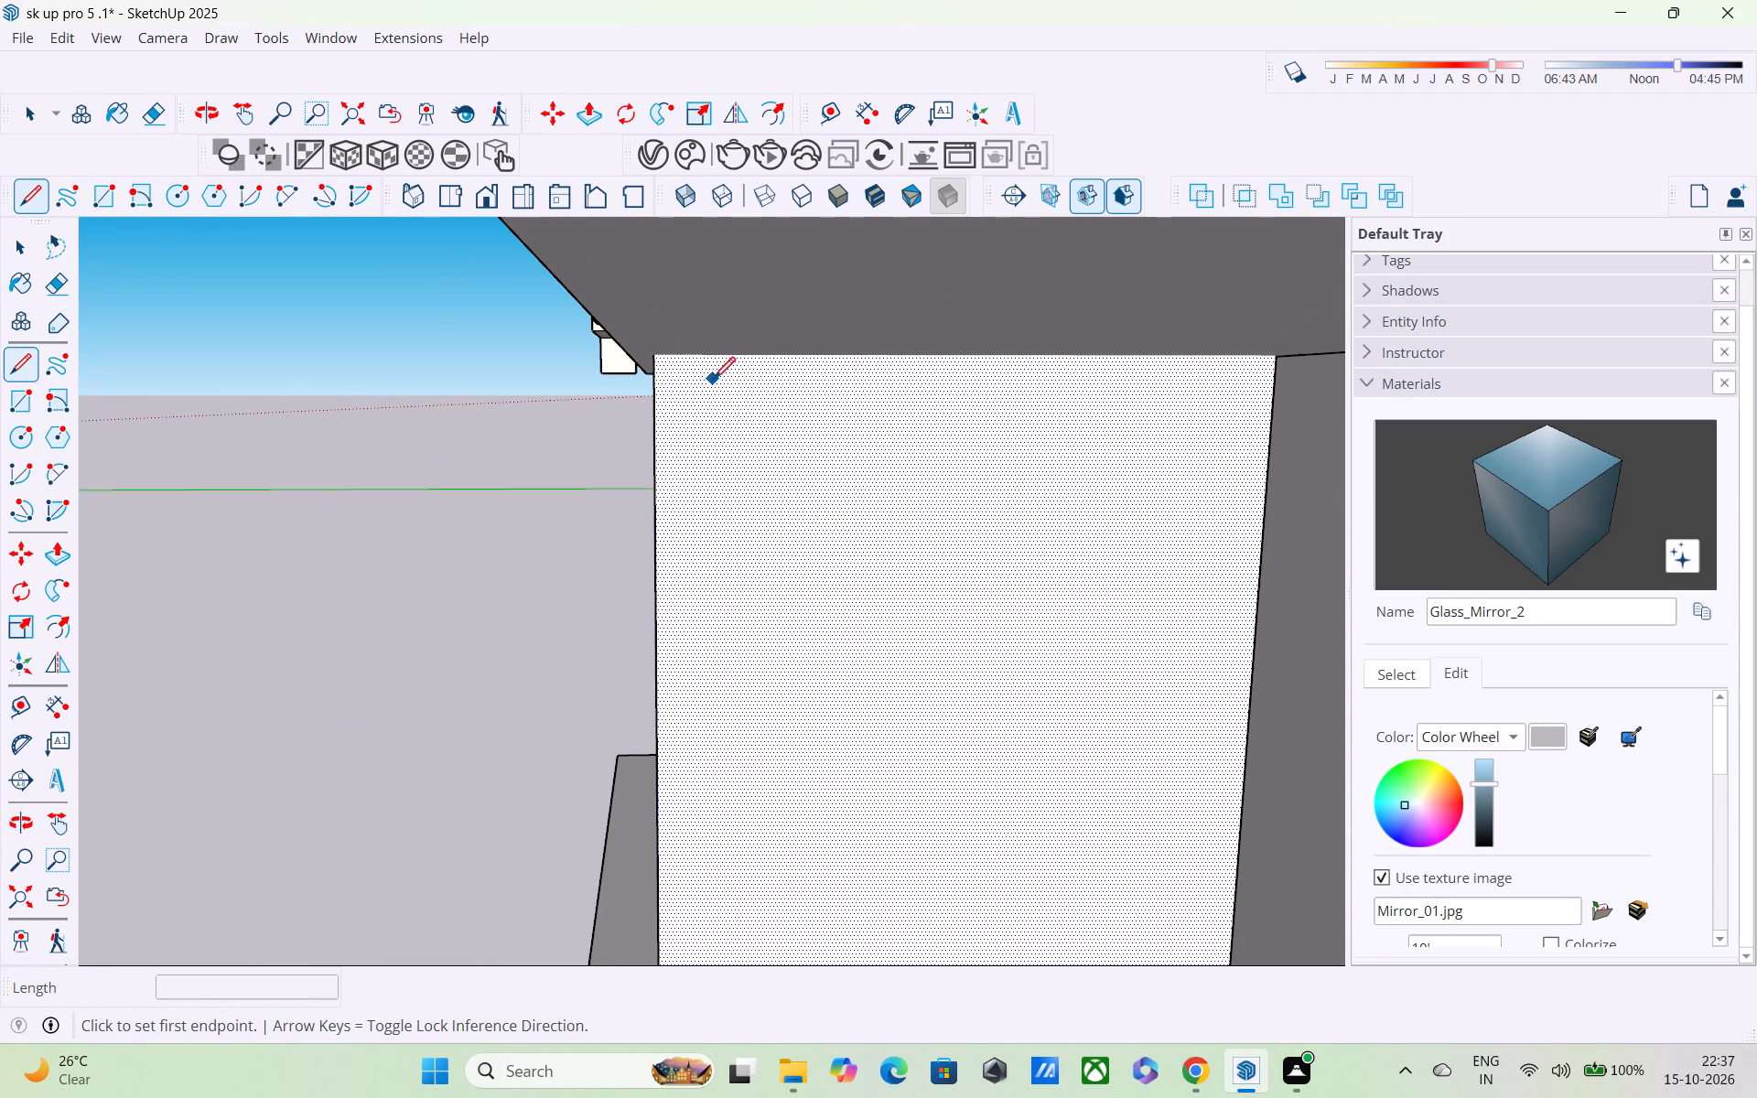
scroll(719, 359, "down", 12, "shift")
middle_click_drag(747, 414, 775, 456)
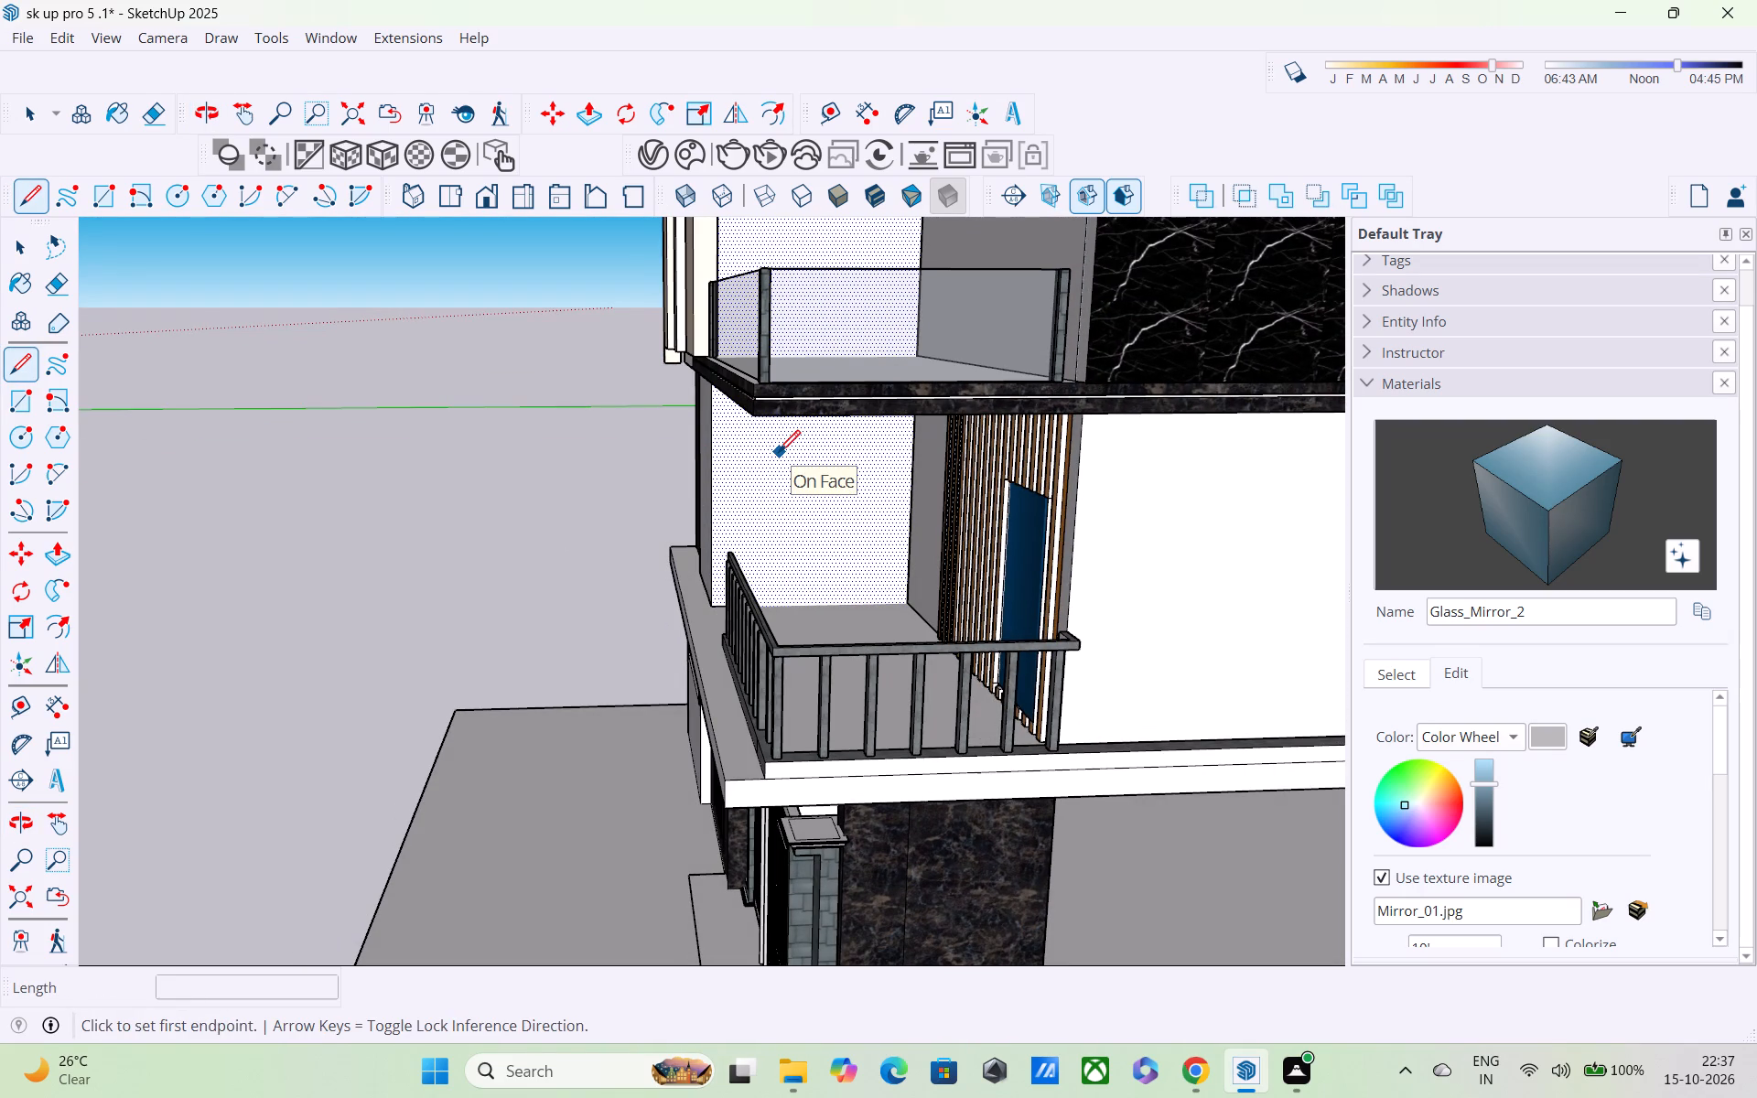
scroll(779, 454, "up", 1)
scroll(779, 454, "down", 4)
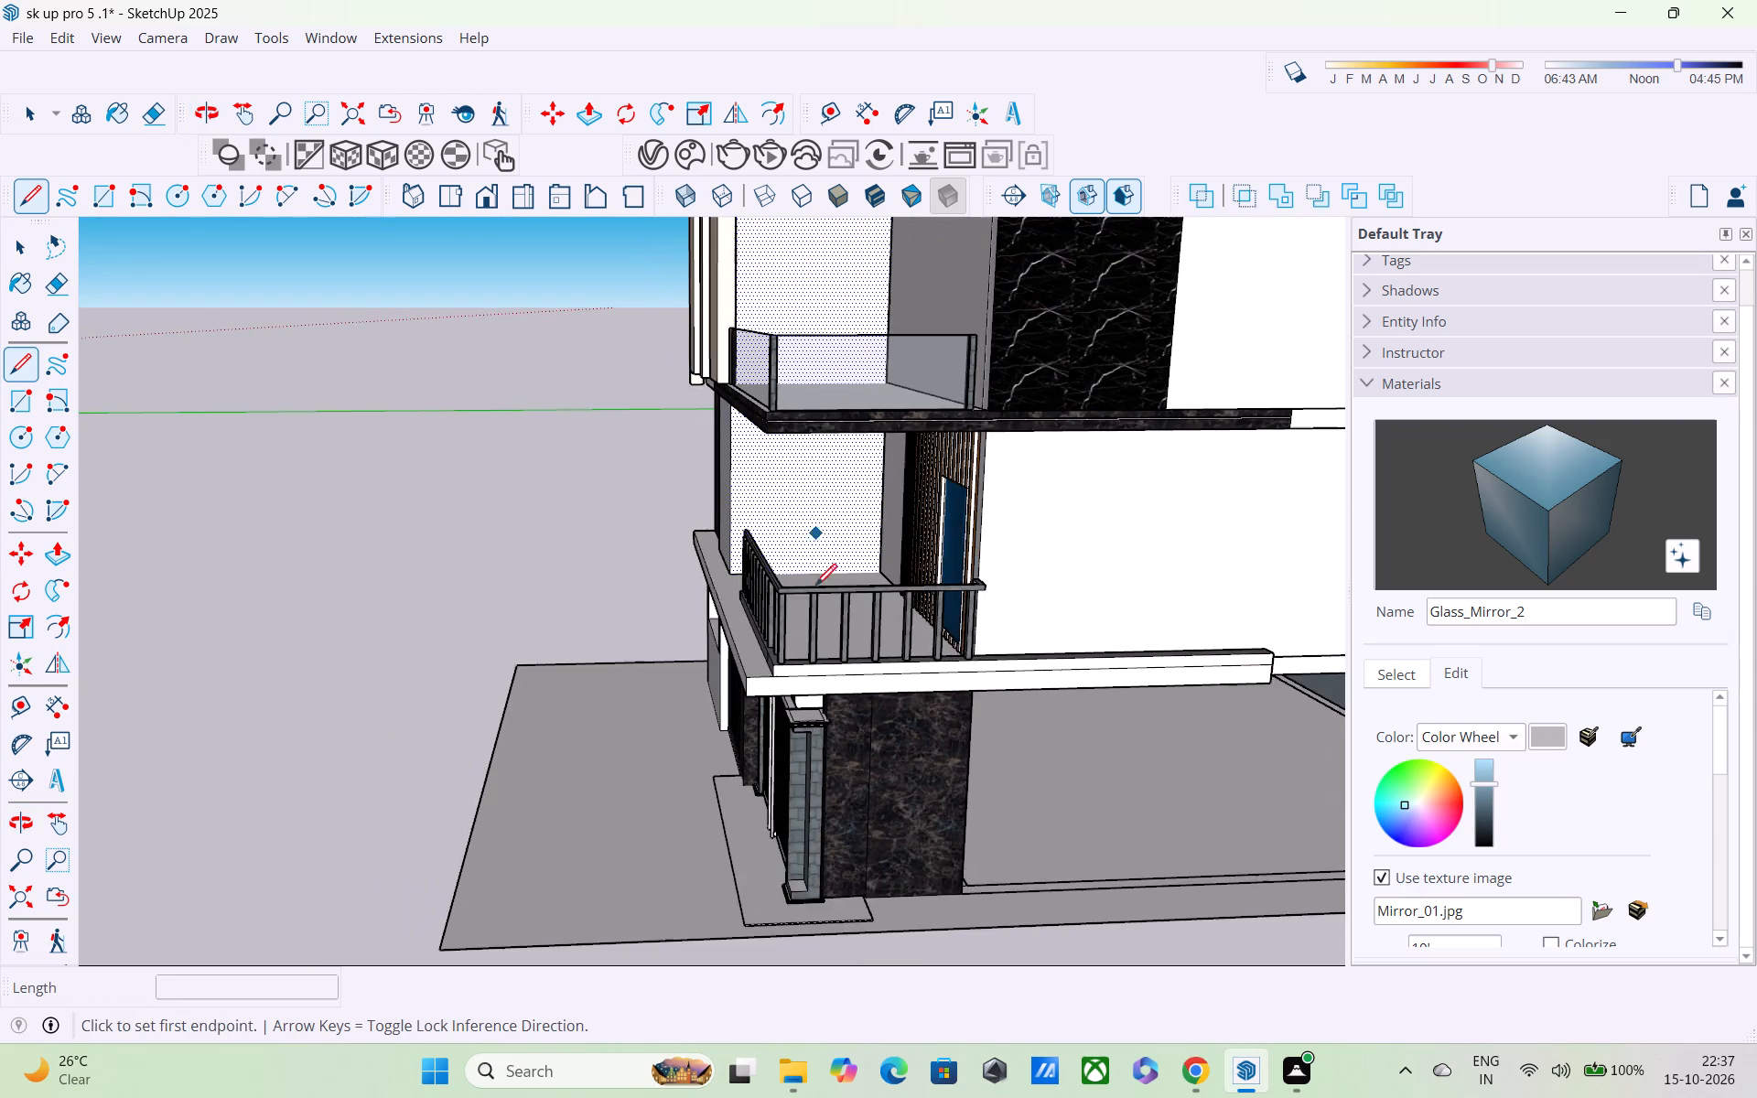
middle_click_drag(815, 597, 962, 357)
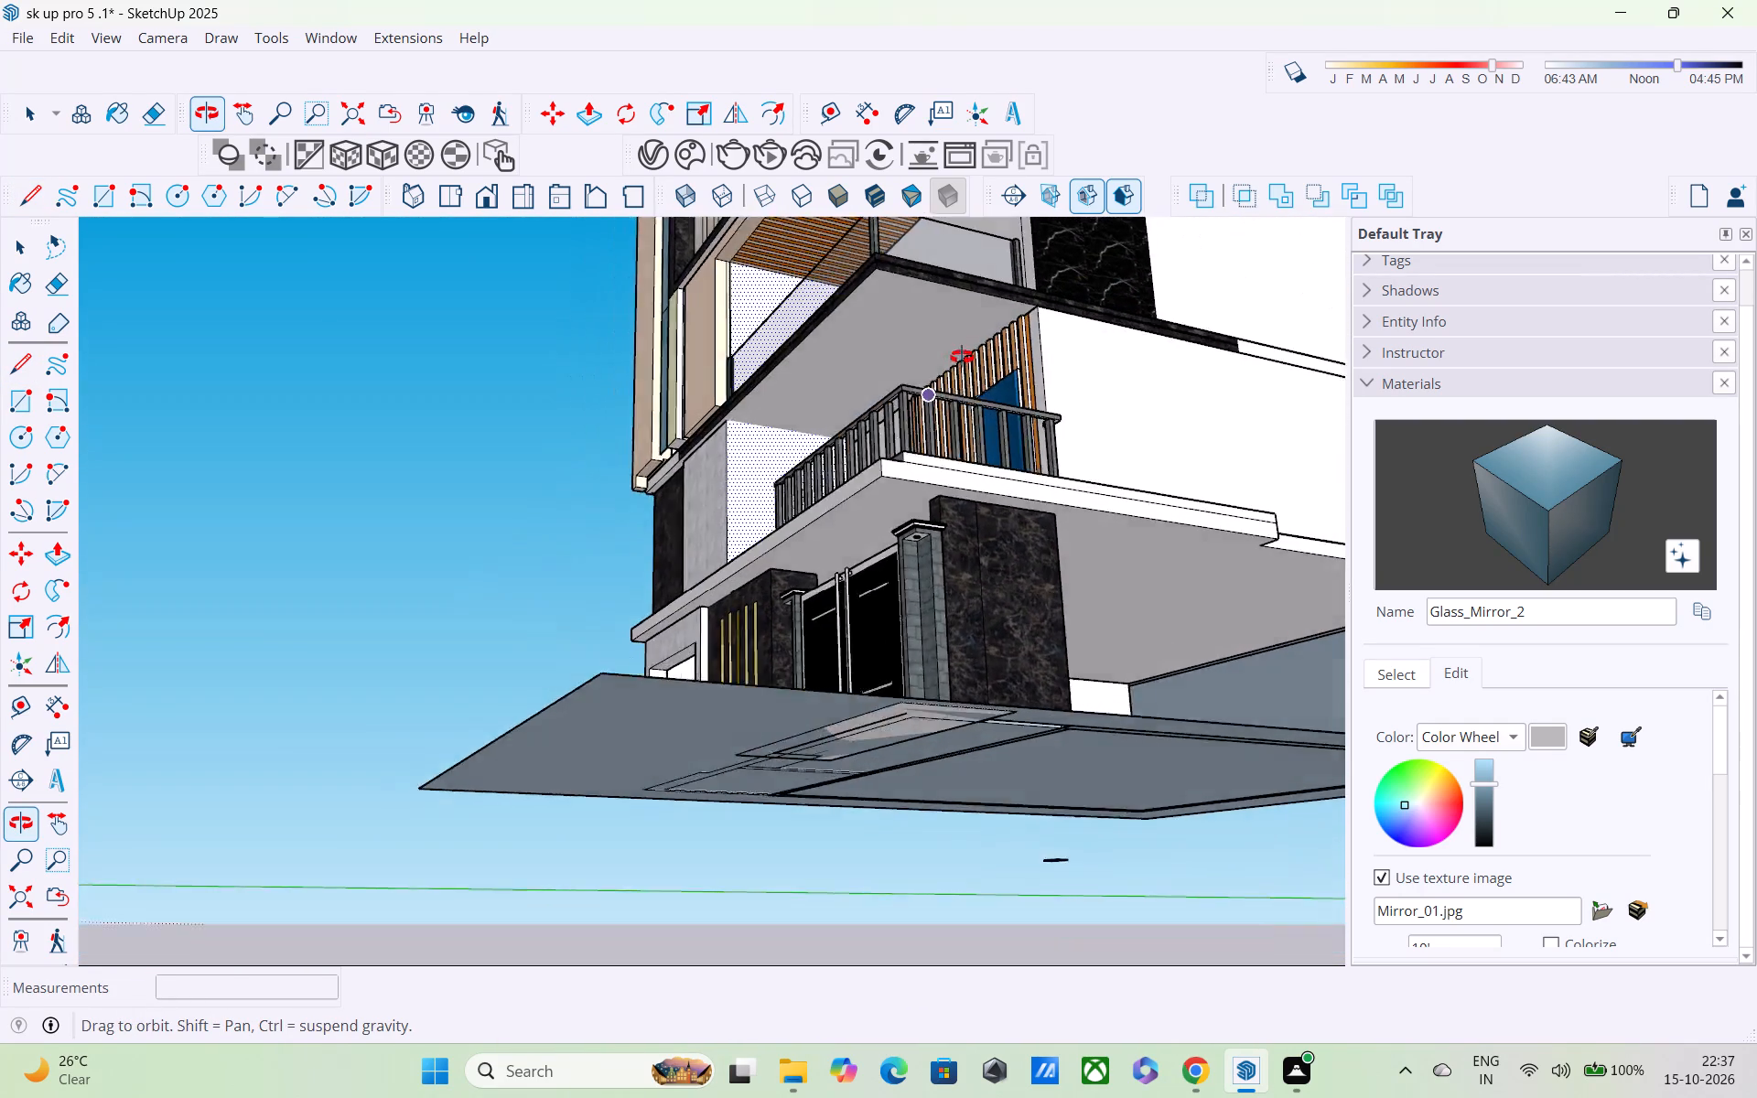
middle_click_drag(962, 357, 923, 395)
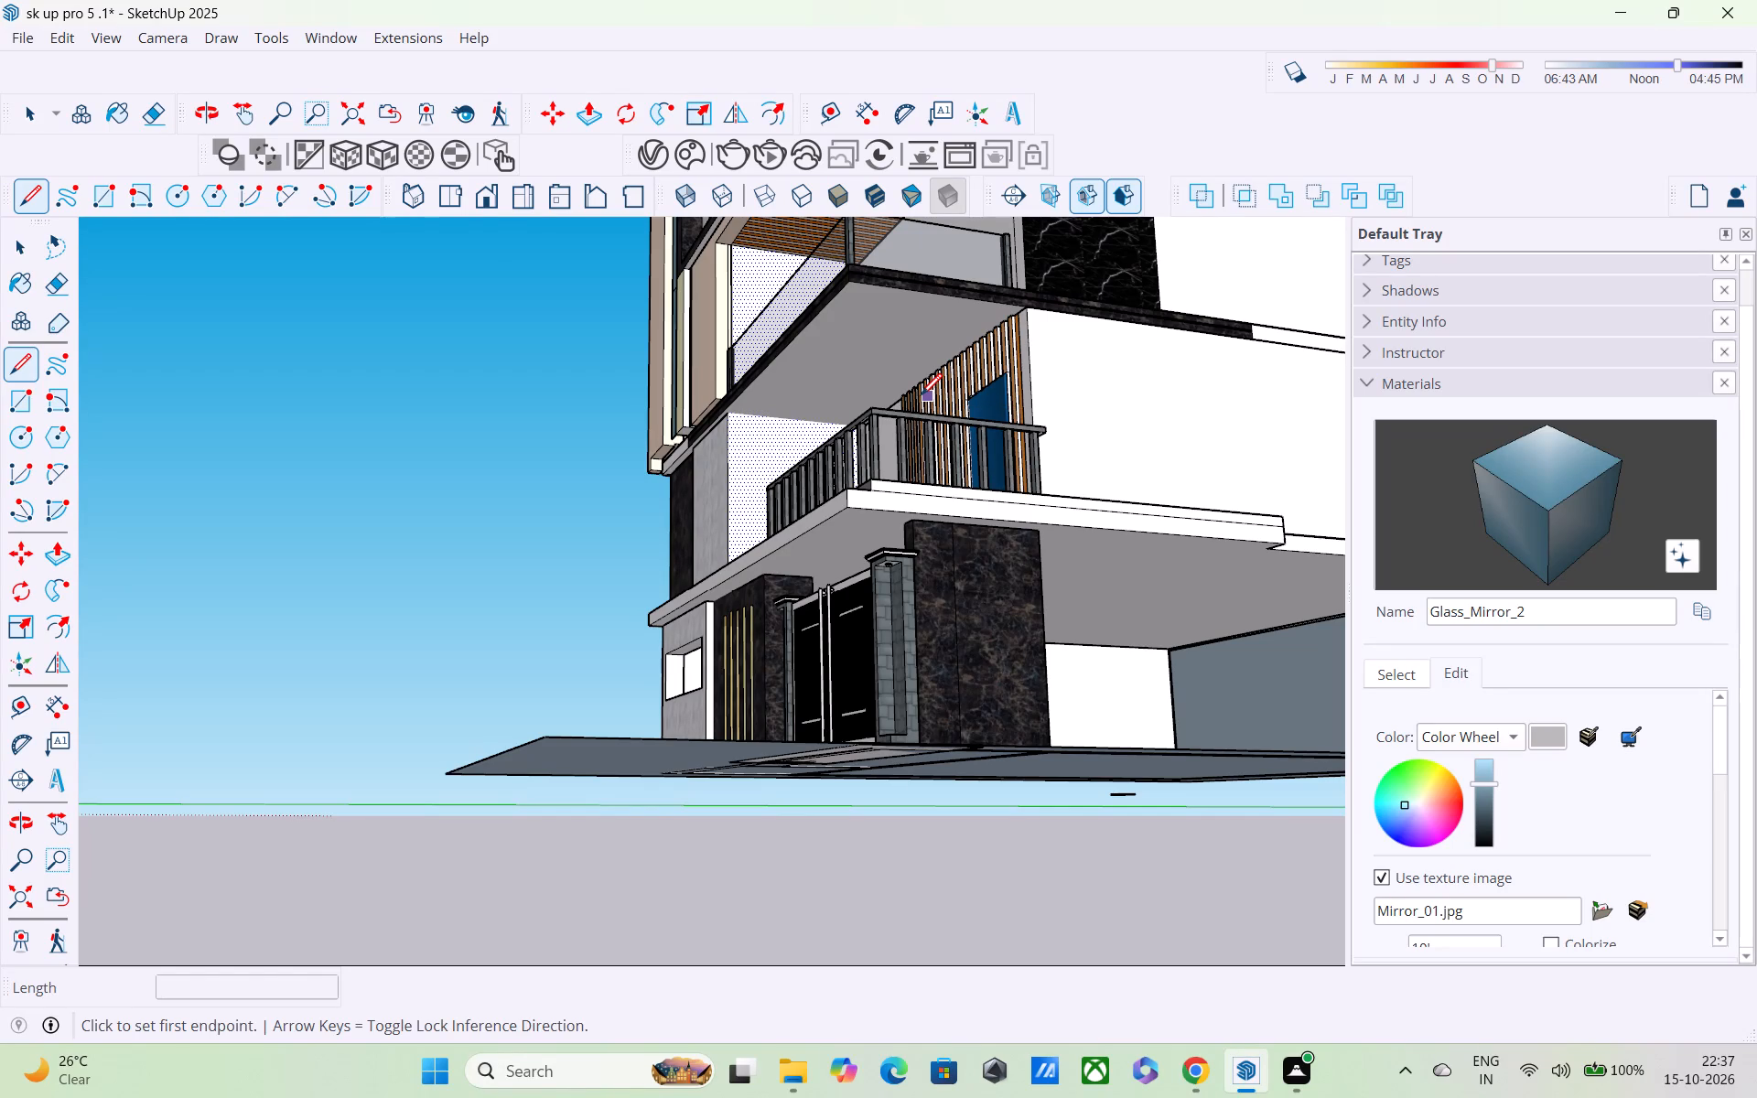
middle_click_drag(921, 397, 935, 456)
scroll(918, 408, "up", 4)
middle_click_drag(898, 369, 862, 326)
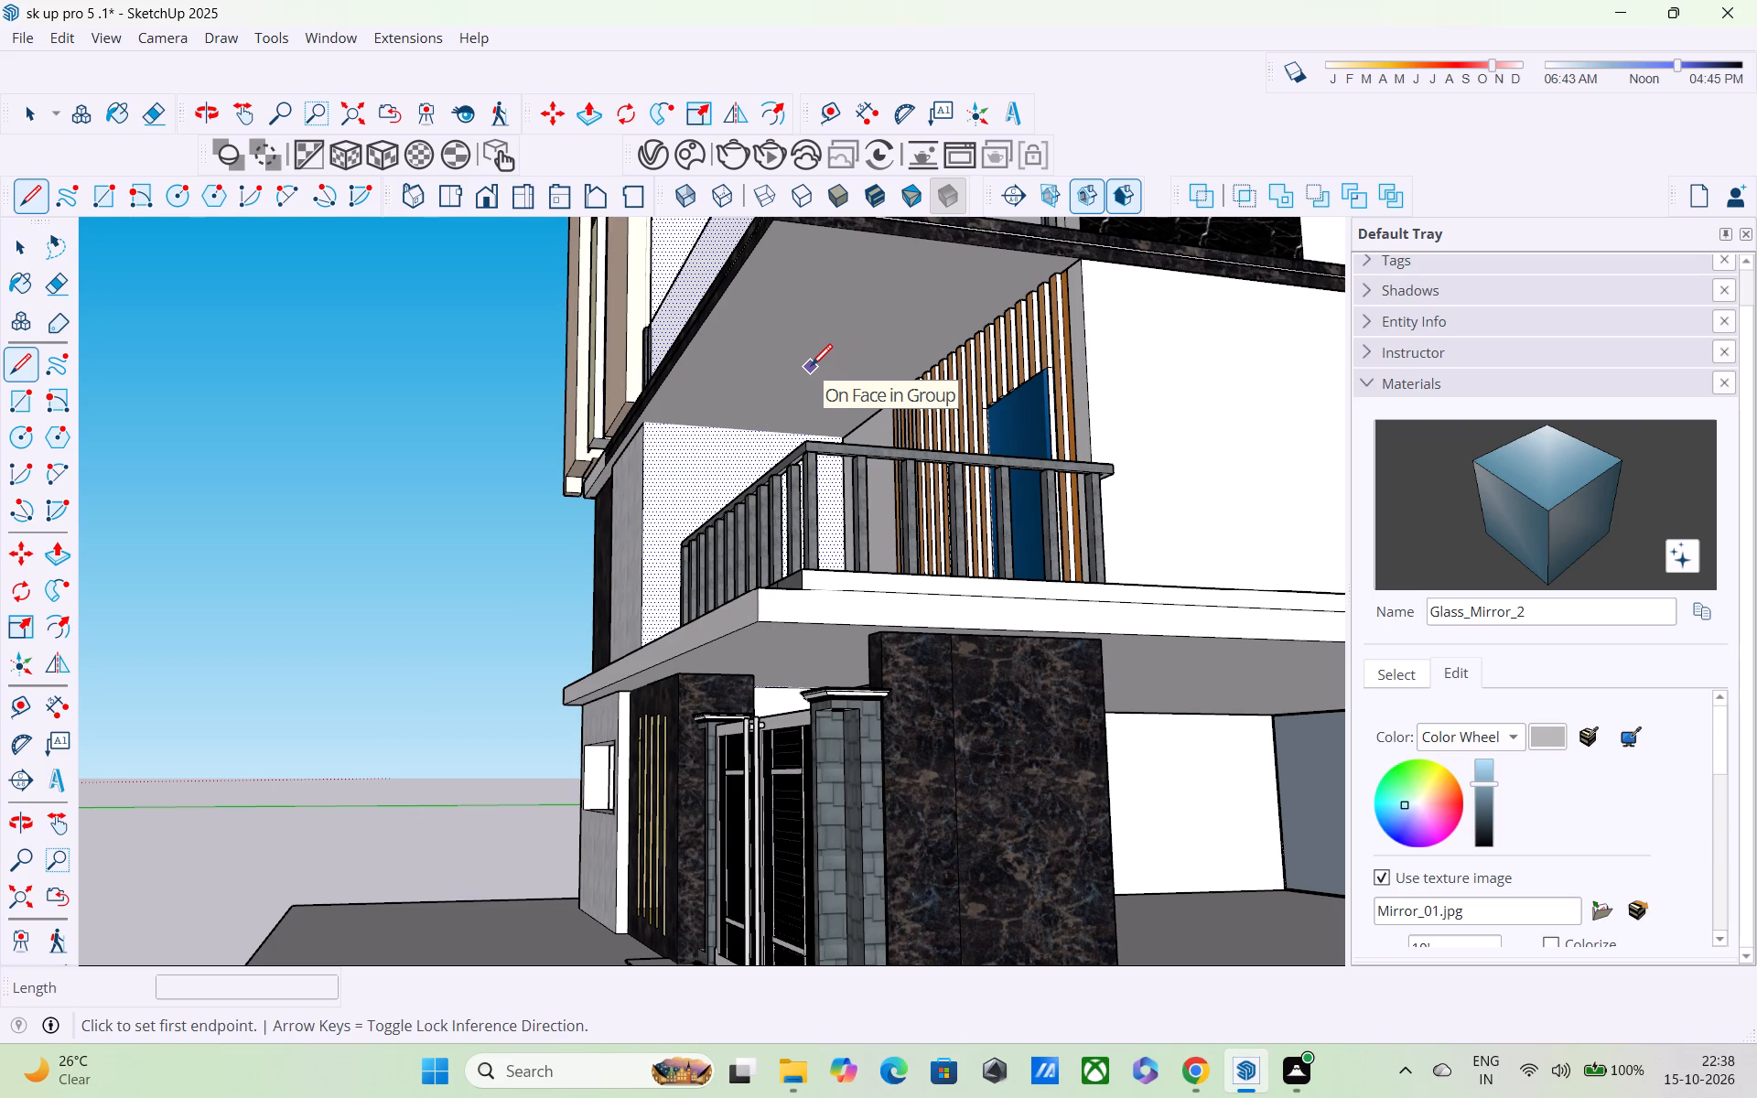
middle_click_drag(817, 372, 969, 318)
scroll(969, 296, "down", 1)
middle_click_drag(890, 313, 1073, 245)
middle_click_drag(747, 435, 540, 486)
scroll(540, 486, "up", 1)
middle_click_drag(620, 479, 526, 491)
scroll(541, 420, "up", 2)
scroll(771, 420, "down", 13)
key("Escape")
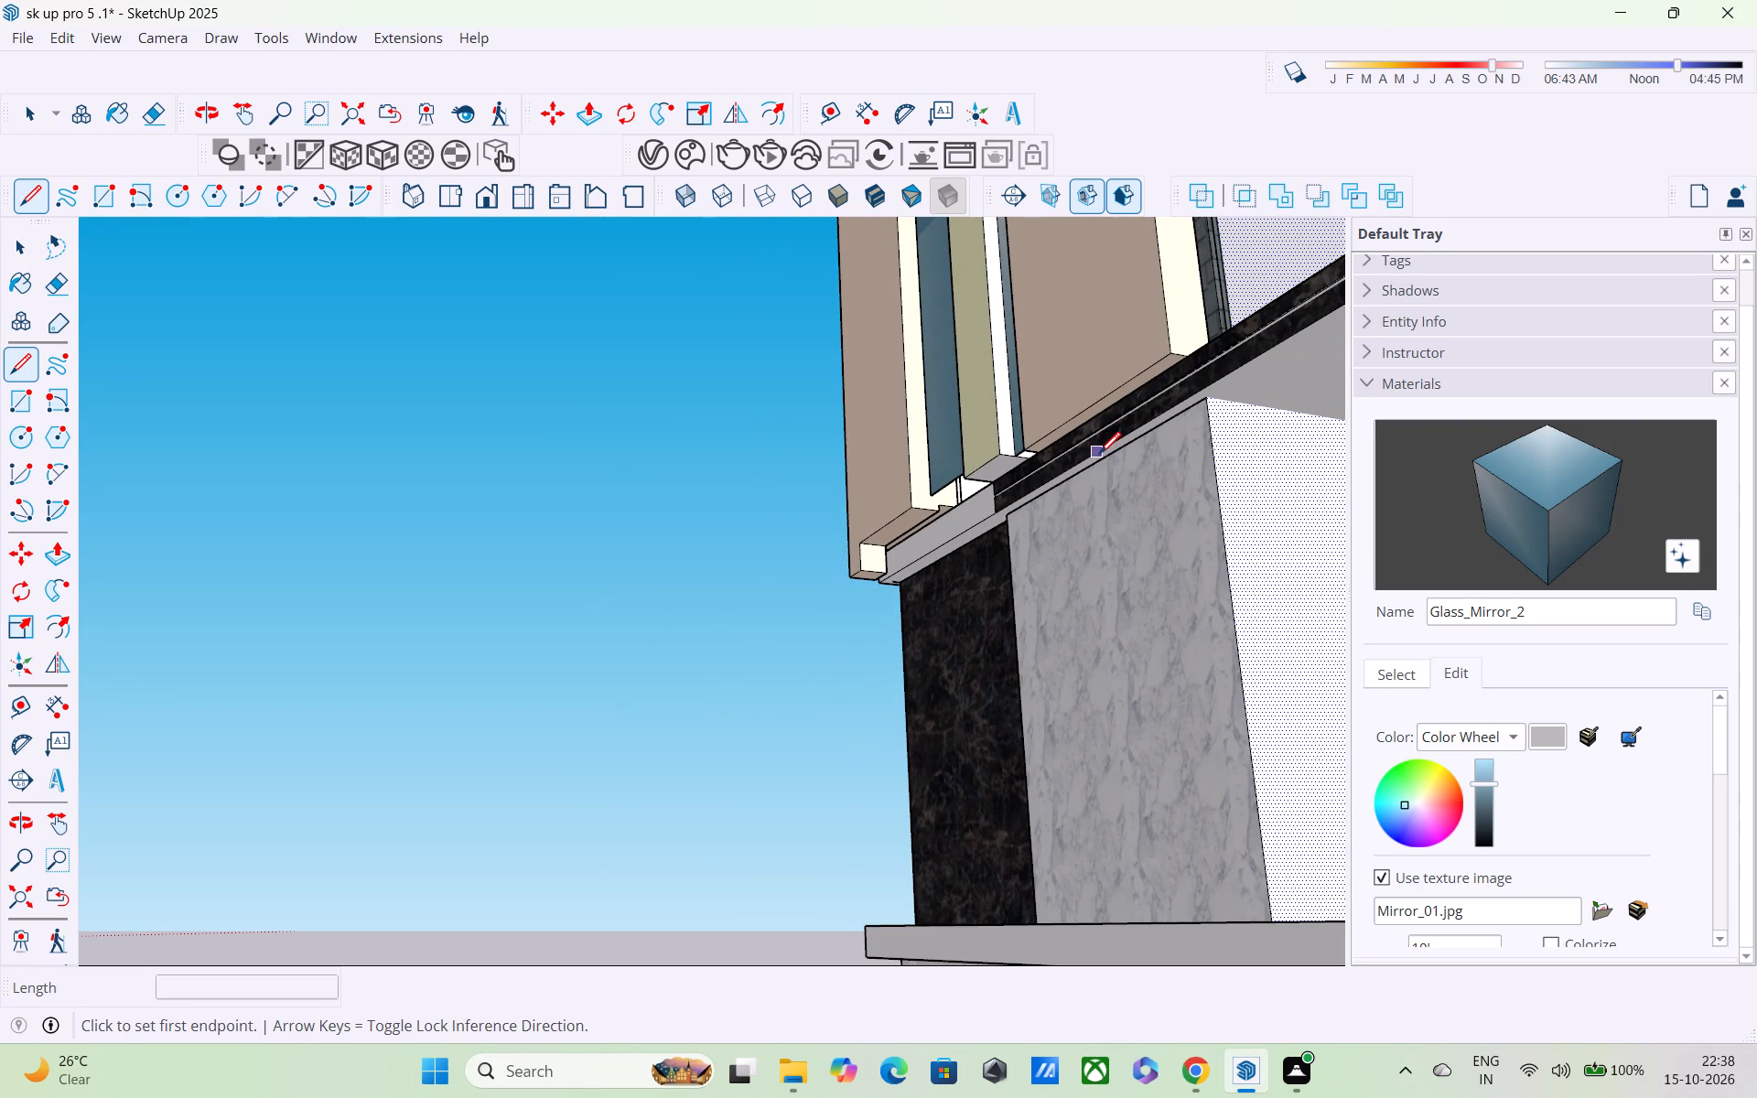
Draw a vertical line about 9' 11" long on the lower balcony's white side wall, from ceiling to floor near its outer edge.
key("space")
middle_click_drag(1137, 455, 682, 748, "shift")
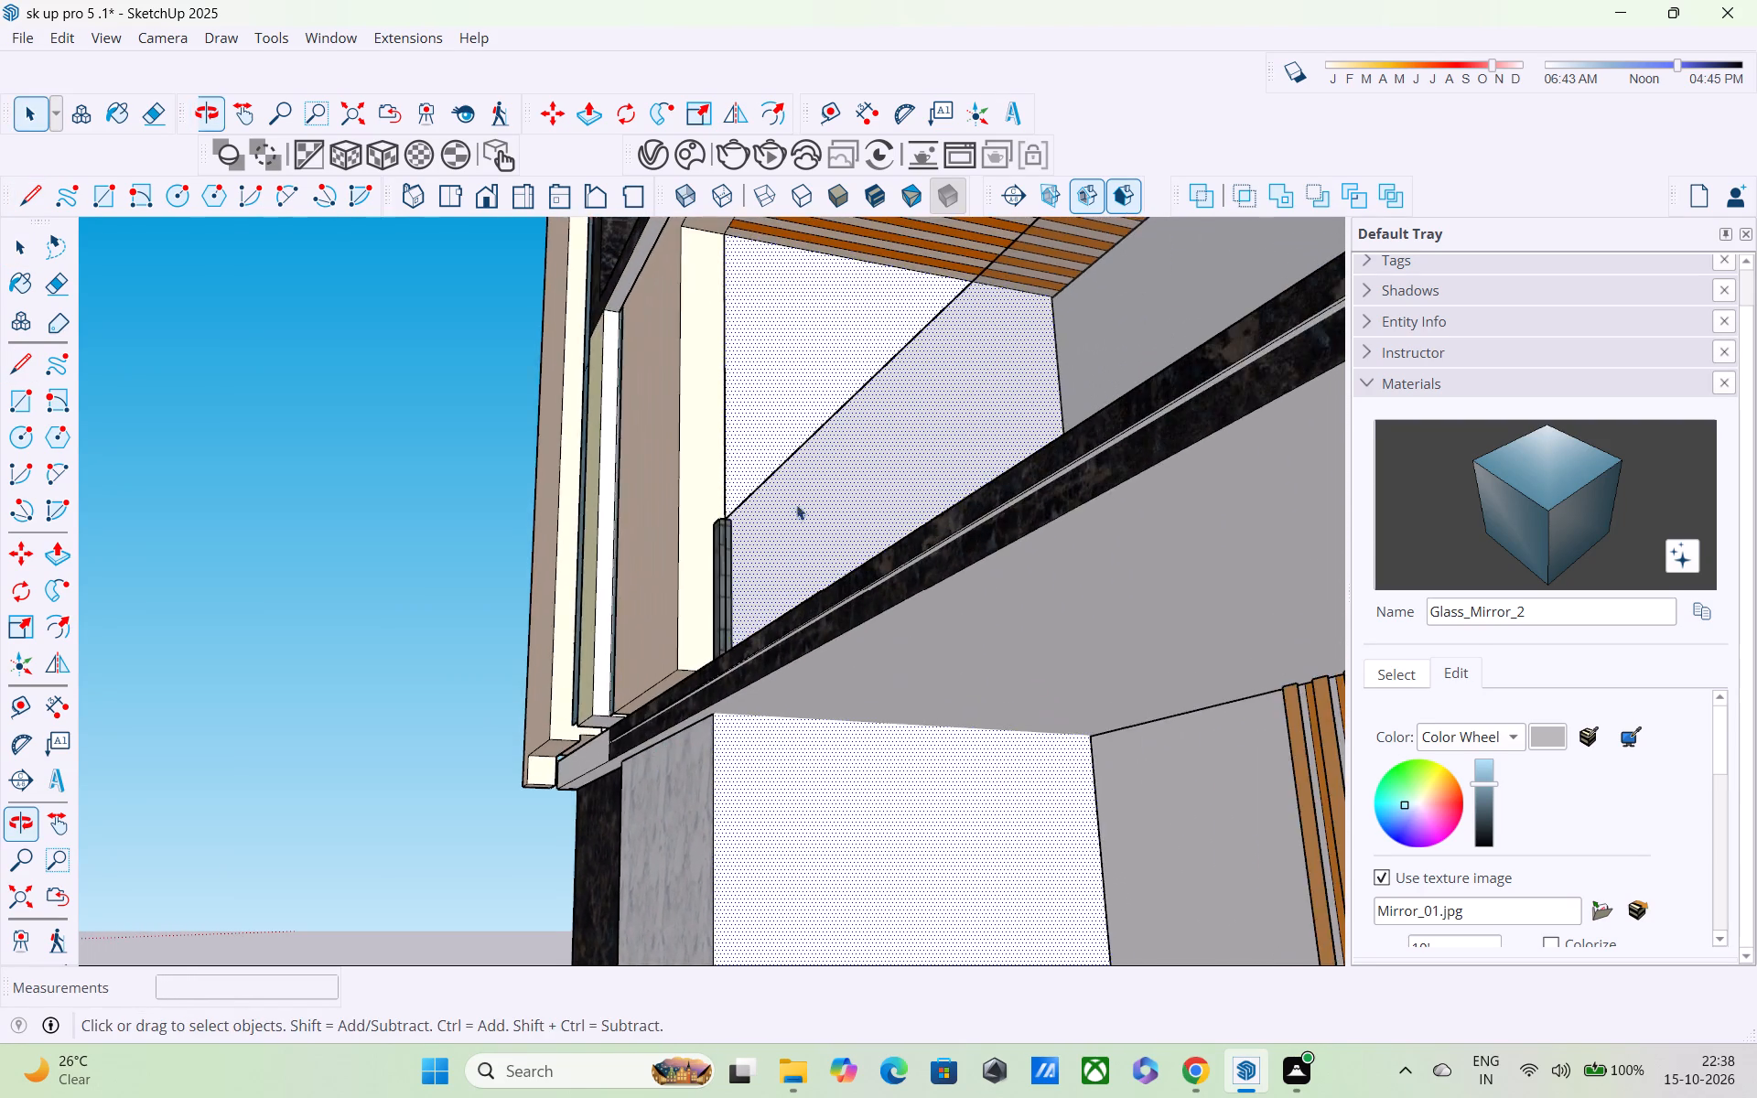
scroll(801, 490, "down", 2)
middle_click_drag(814, 496, 760, 786)
middle_click_drag(761, 595, 771, 327)
middle_click_drag(882, 705, 853, 645)
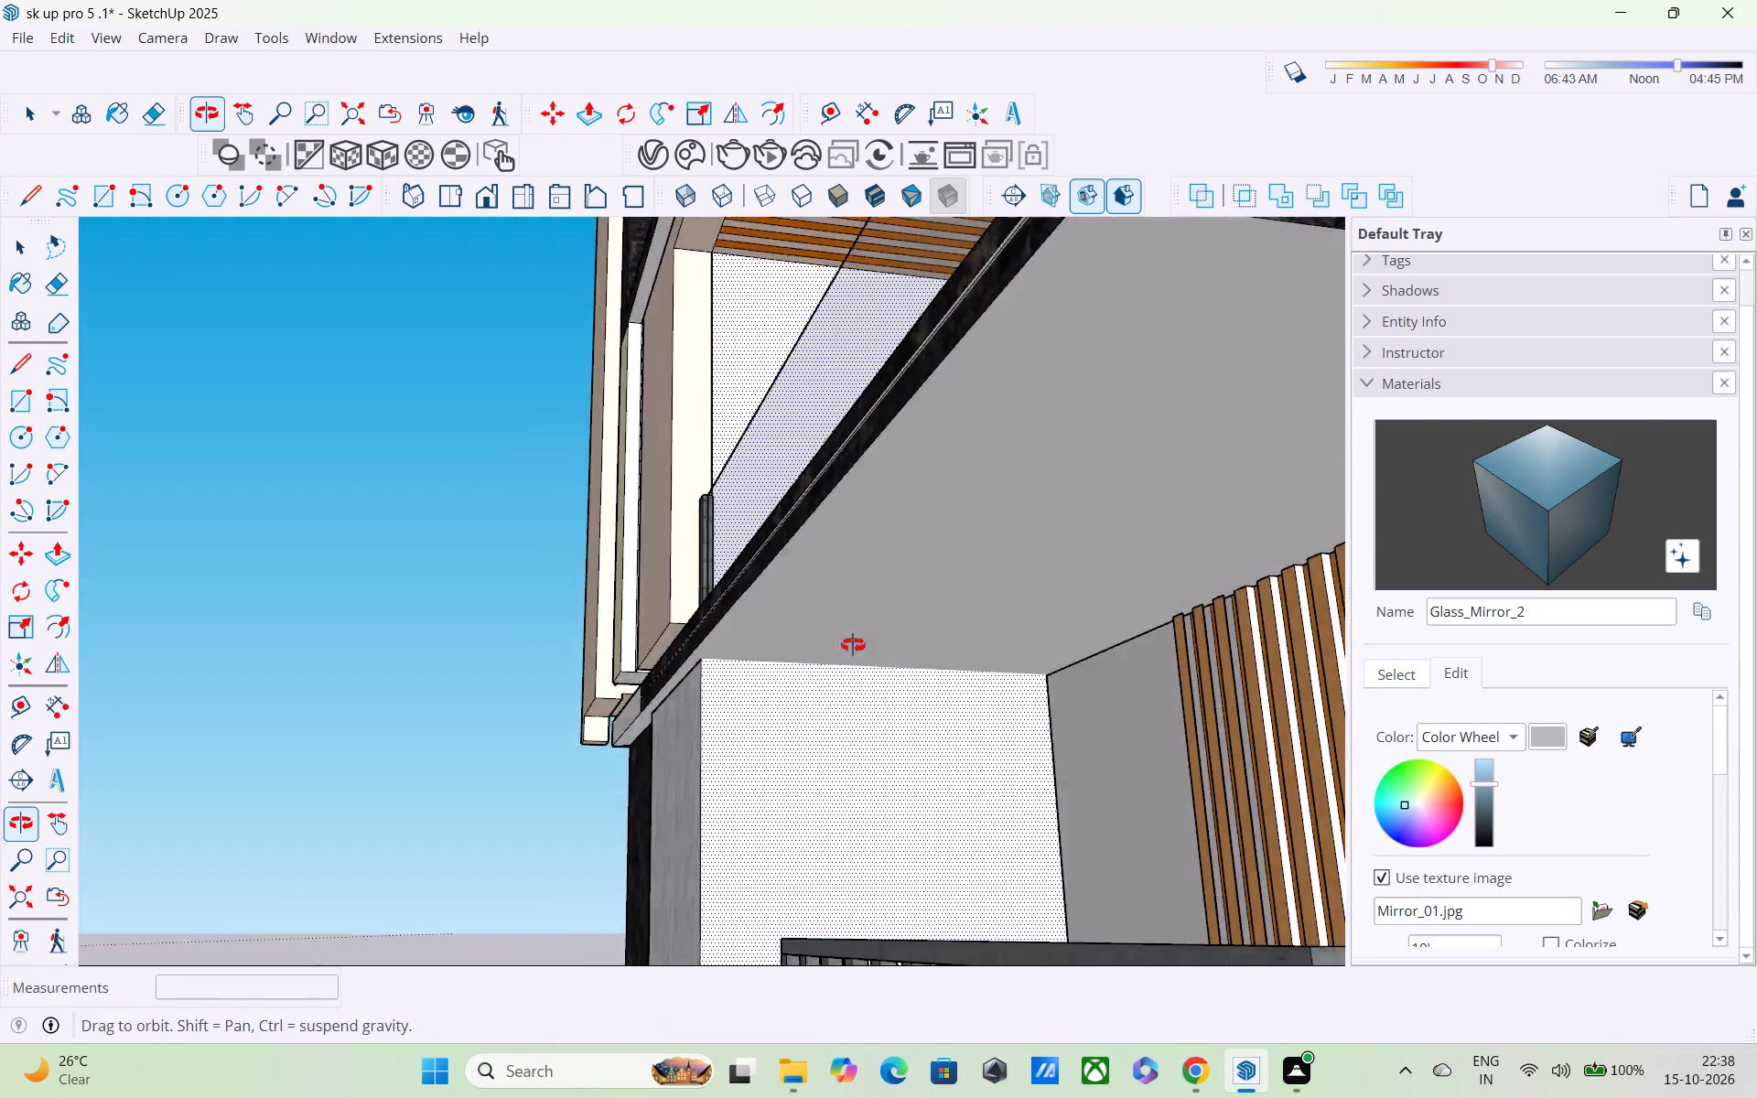
middle_click_drag(853, 645, 830, 651)
double_click(822, 726)
scroll(811, 727, "up", 1)
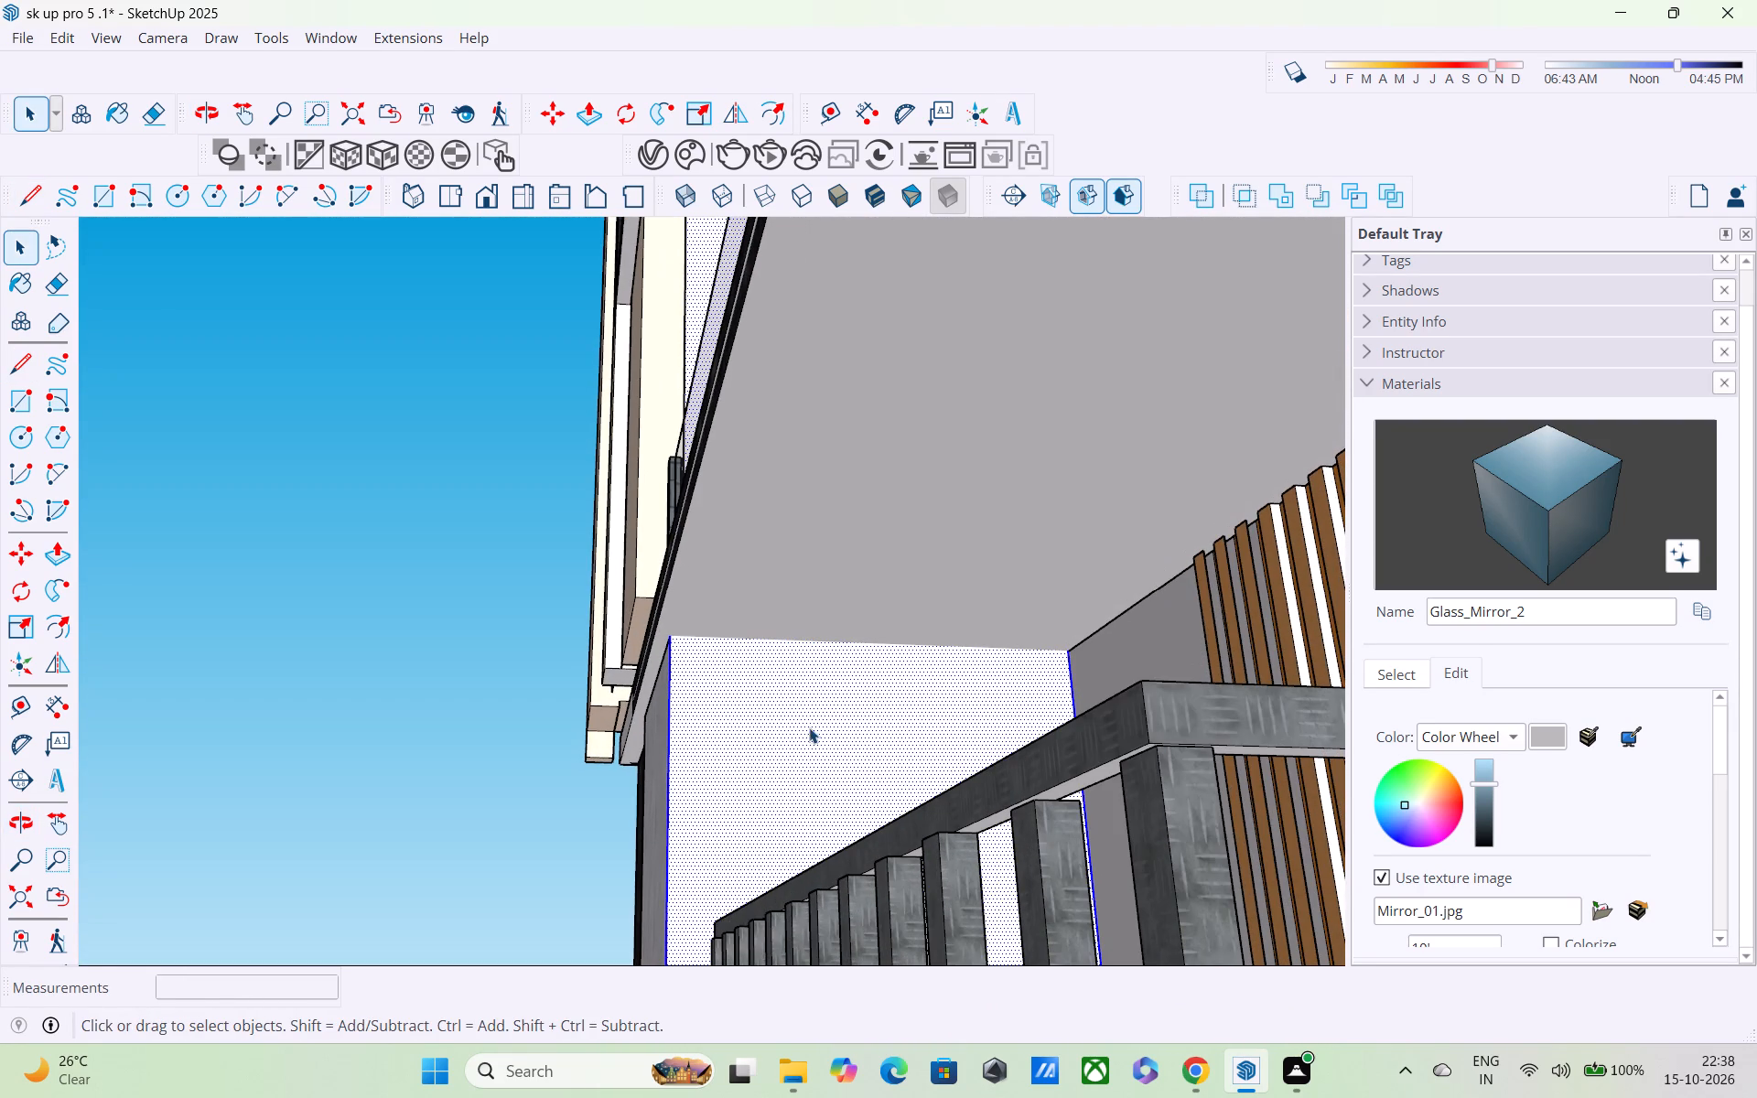
key("k")
key("l")
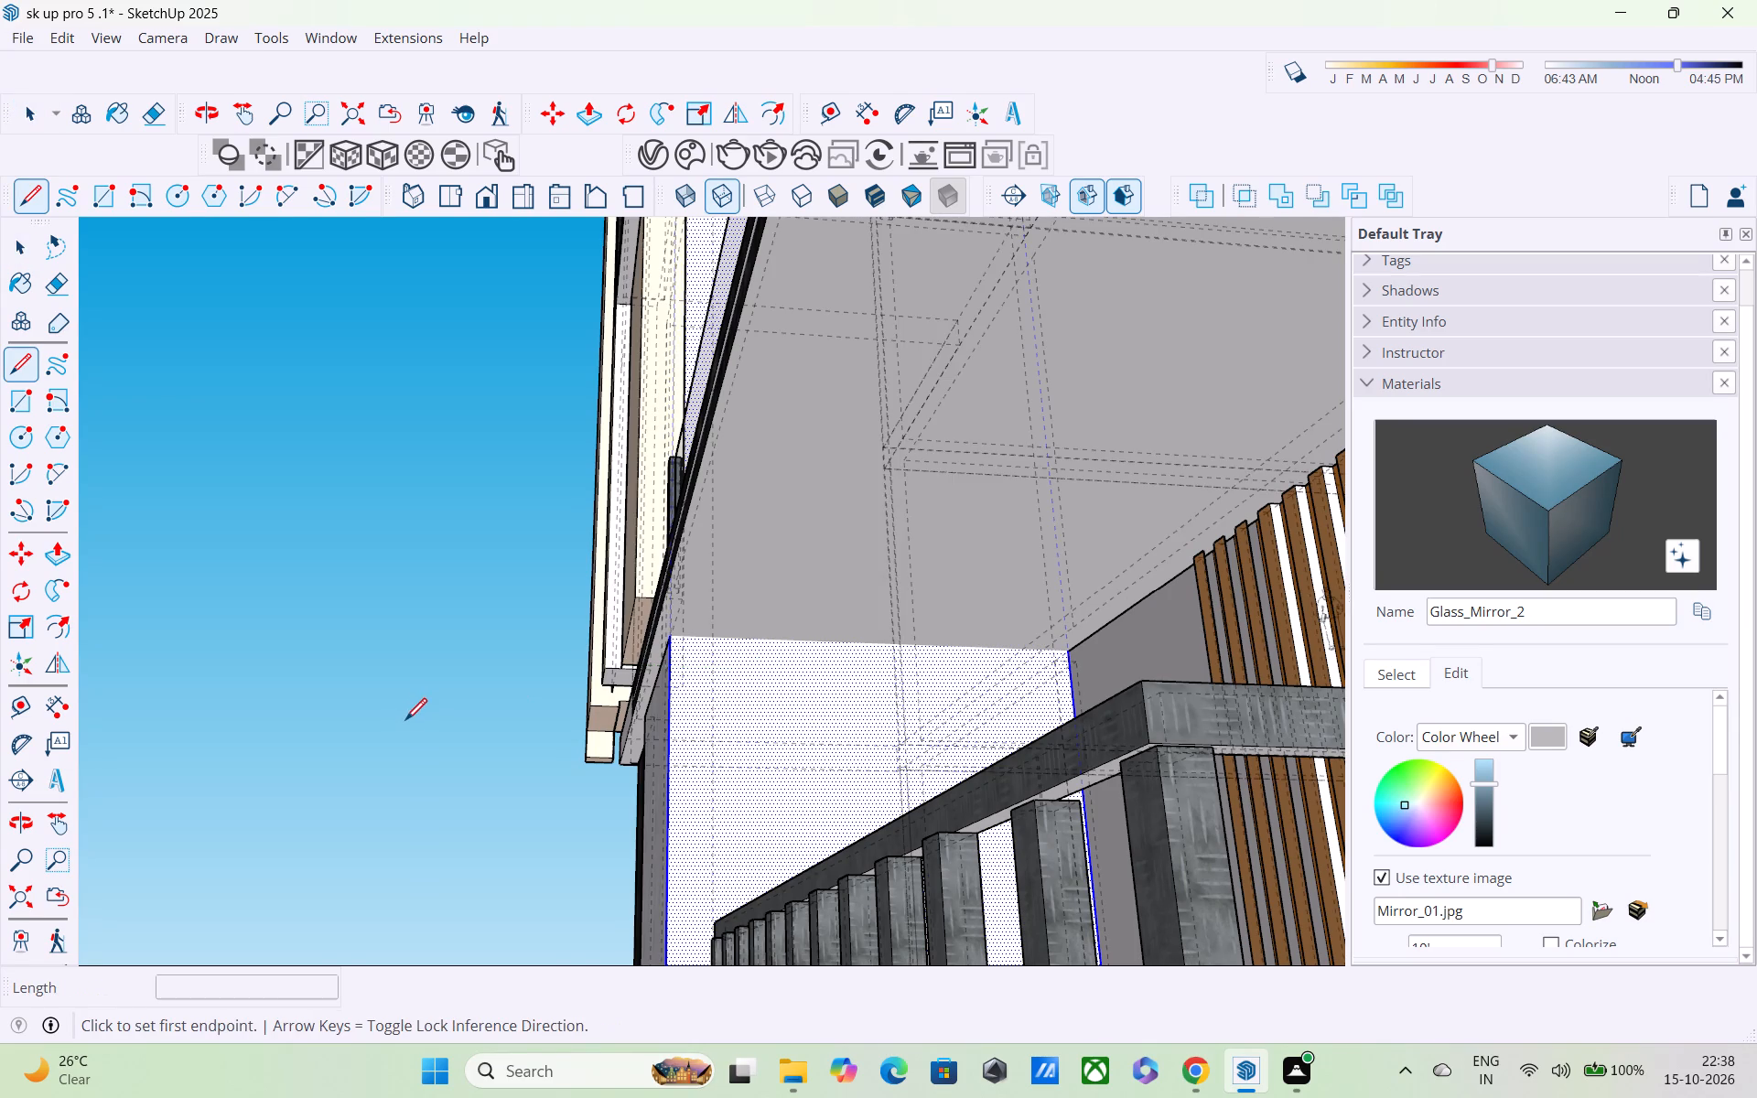
key("k")
middle_click_drag(763, 744, 643, 815, "shift")
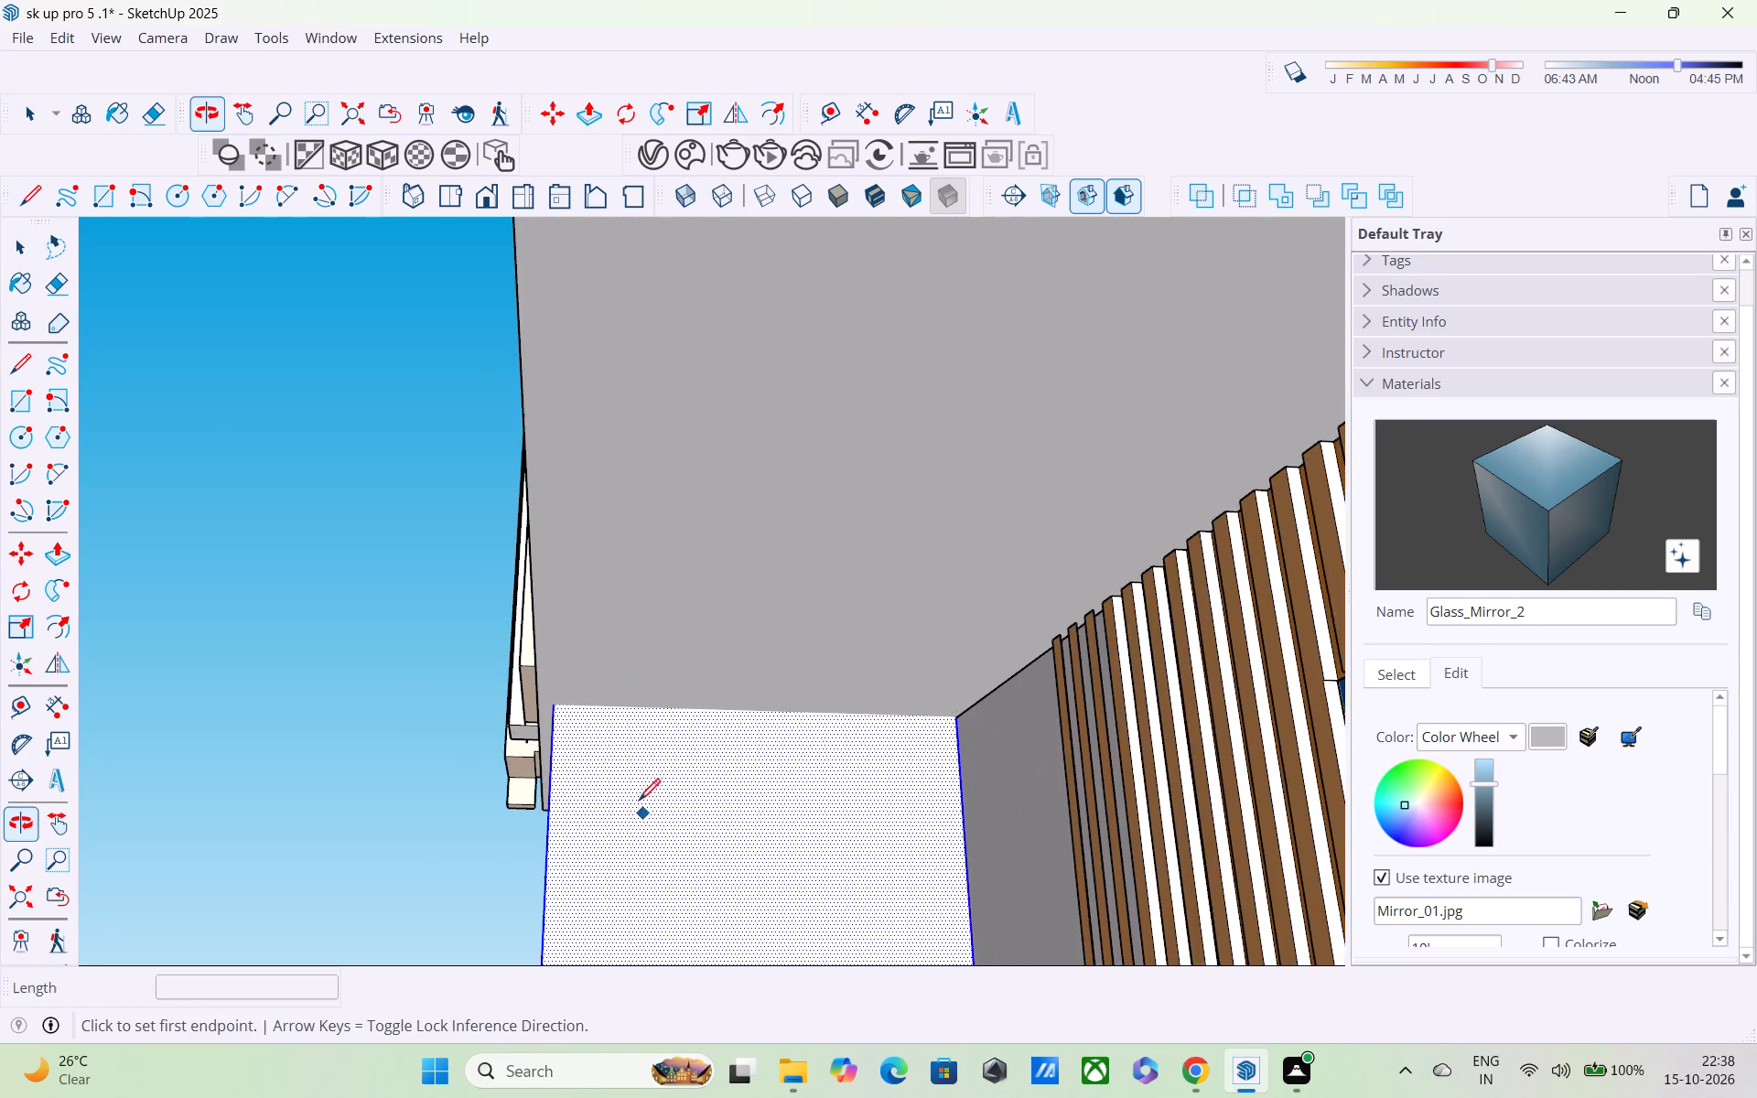
scroll(630, 759, "up", 2, "shift")
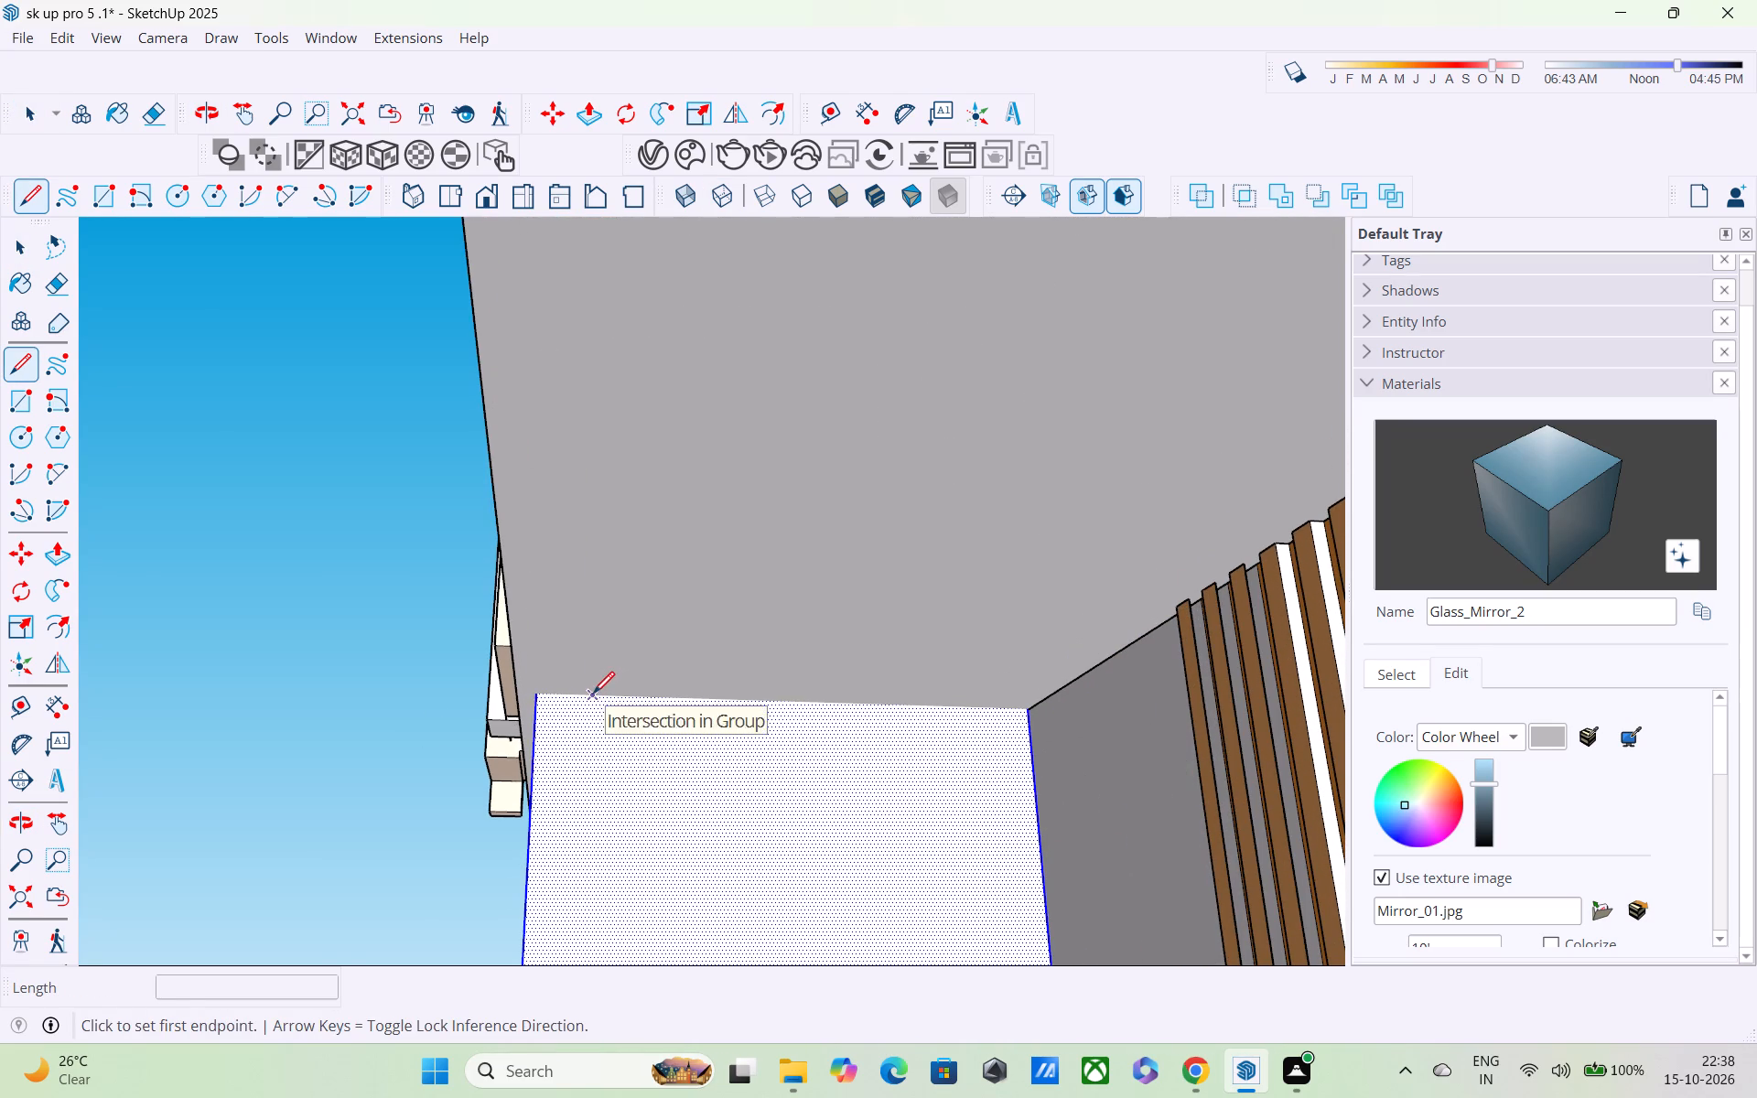
key("space")
key("l")
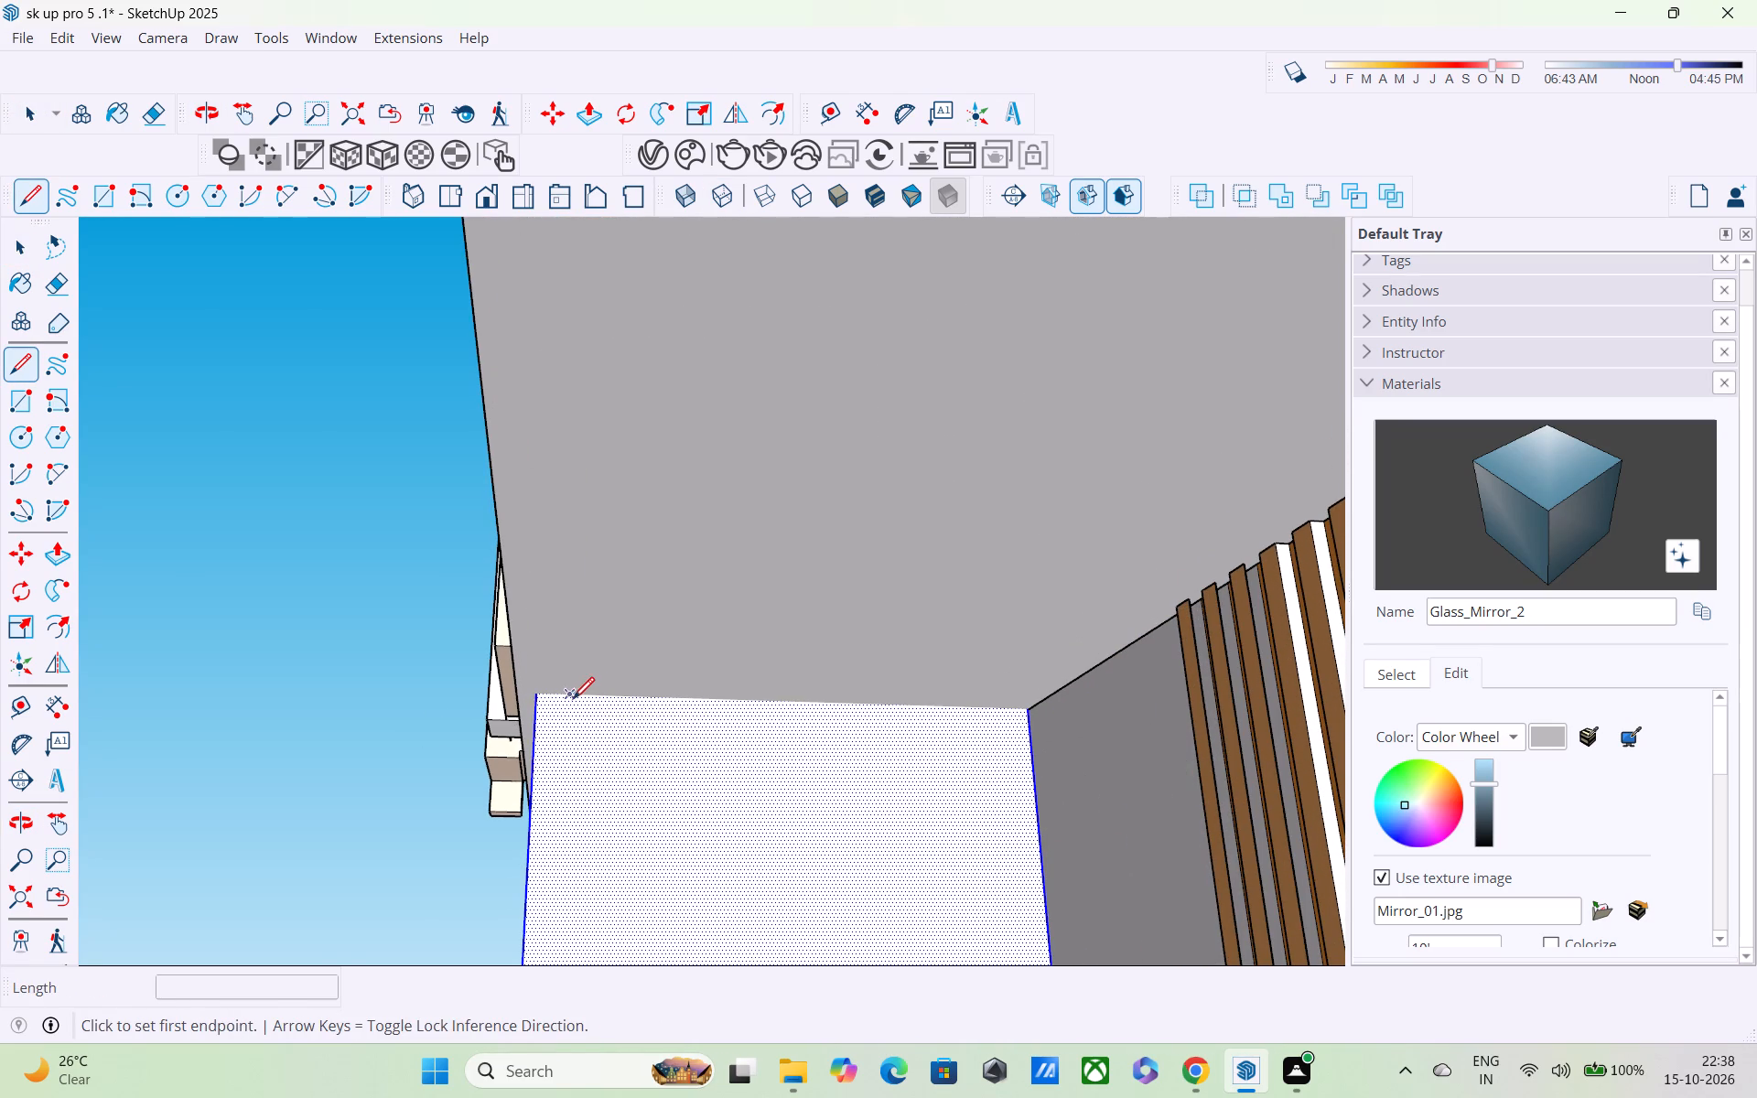
left_click(578, 698)
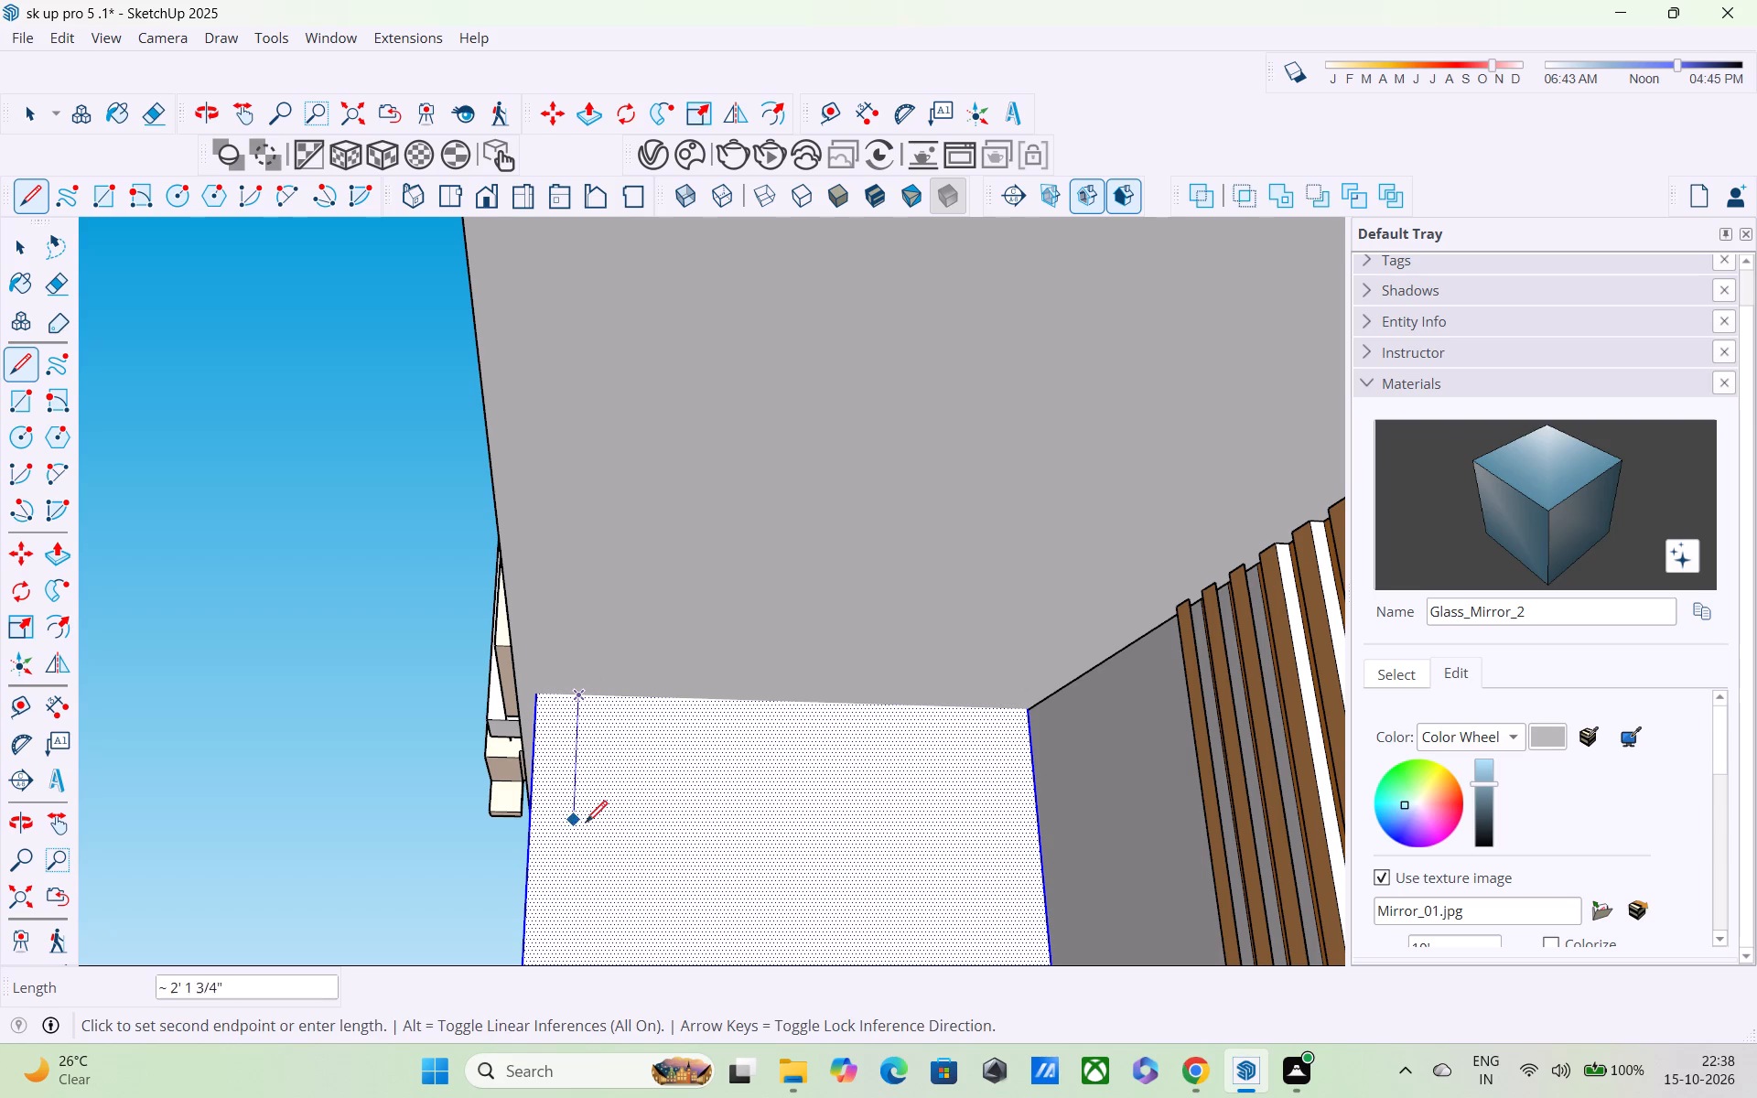
middle_click_drag(586, 834, 614, 601, "shift")
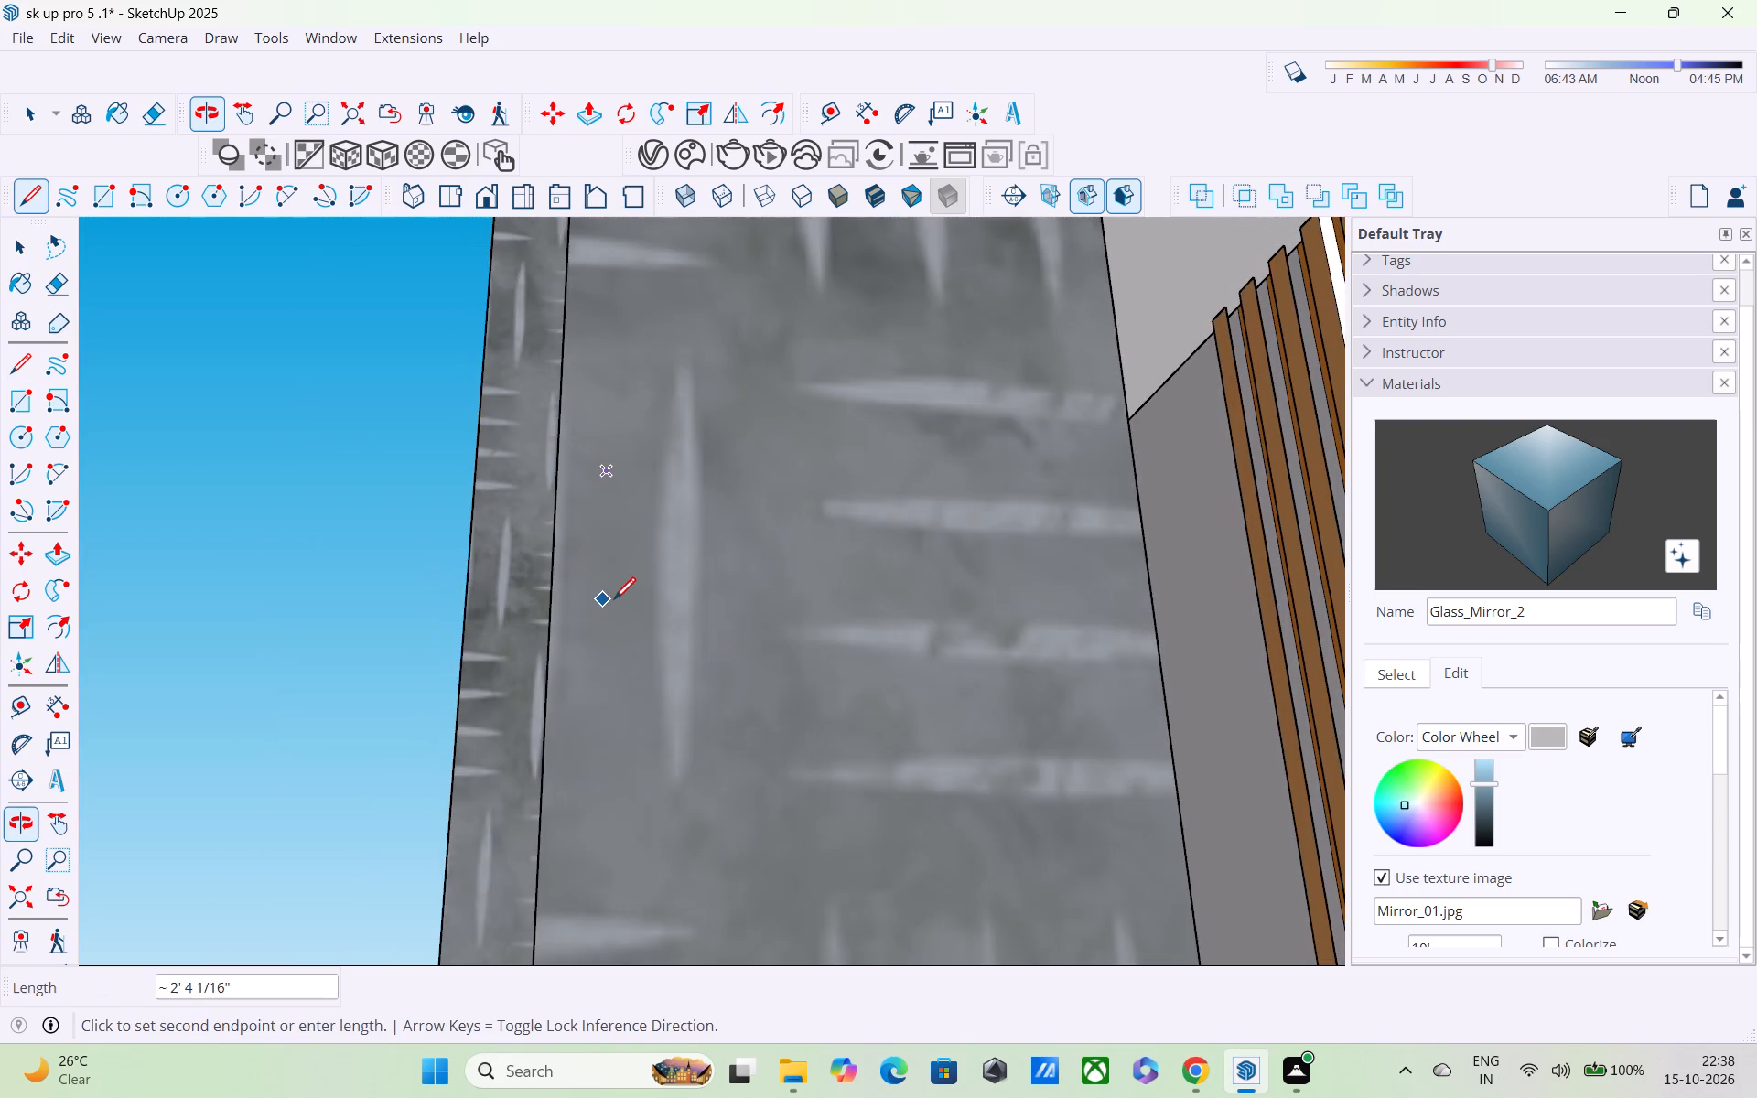
scroll(614, 601, "down", 4)
middle_click_drag(667, 603, 579, 783)
scroll(827, 635, "down", 4)
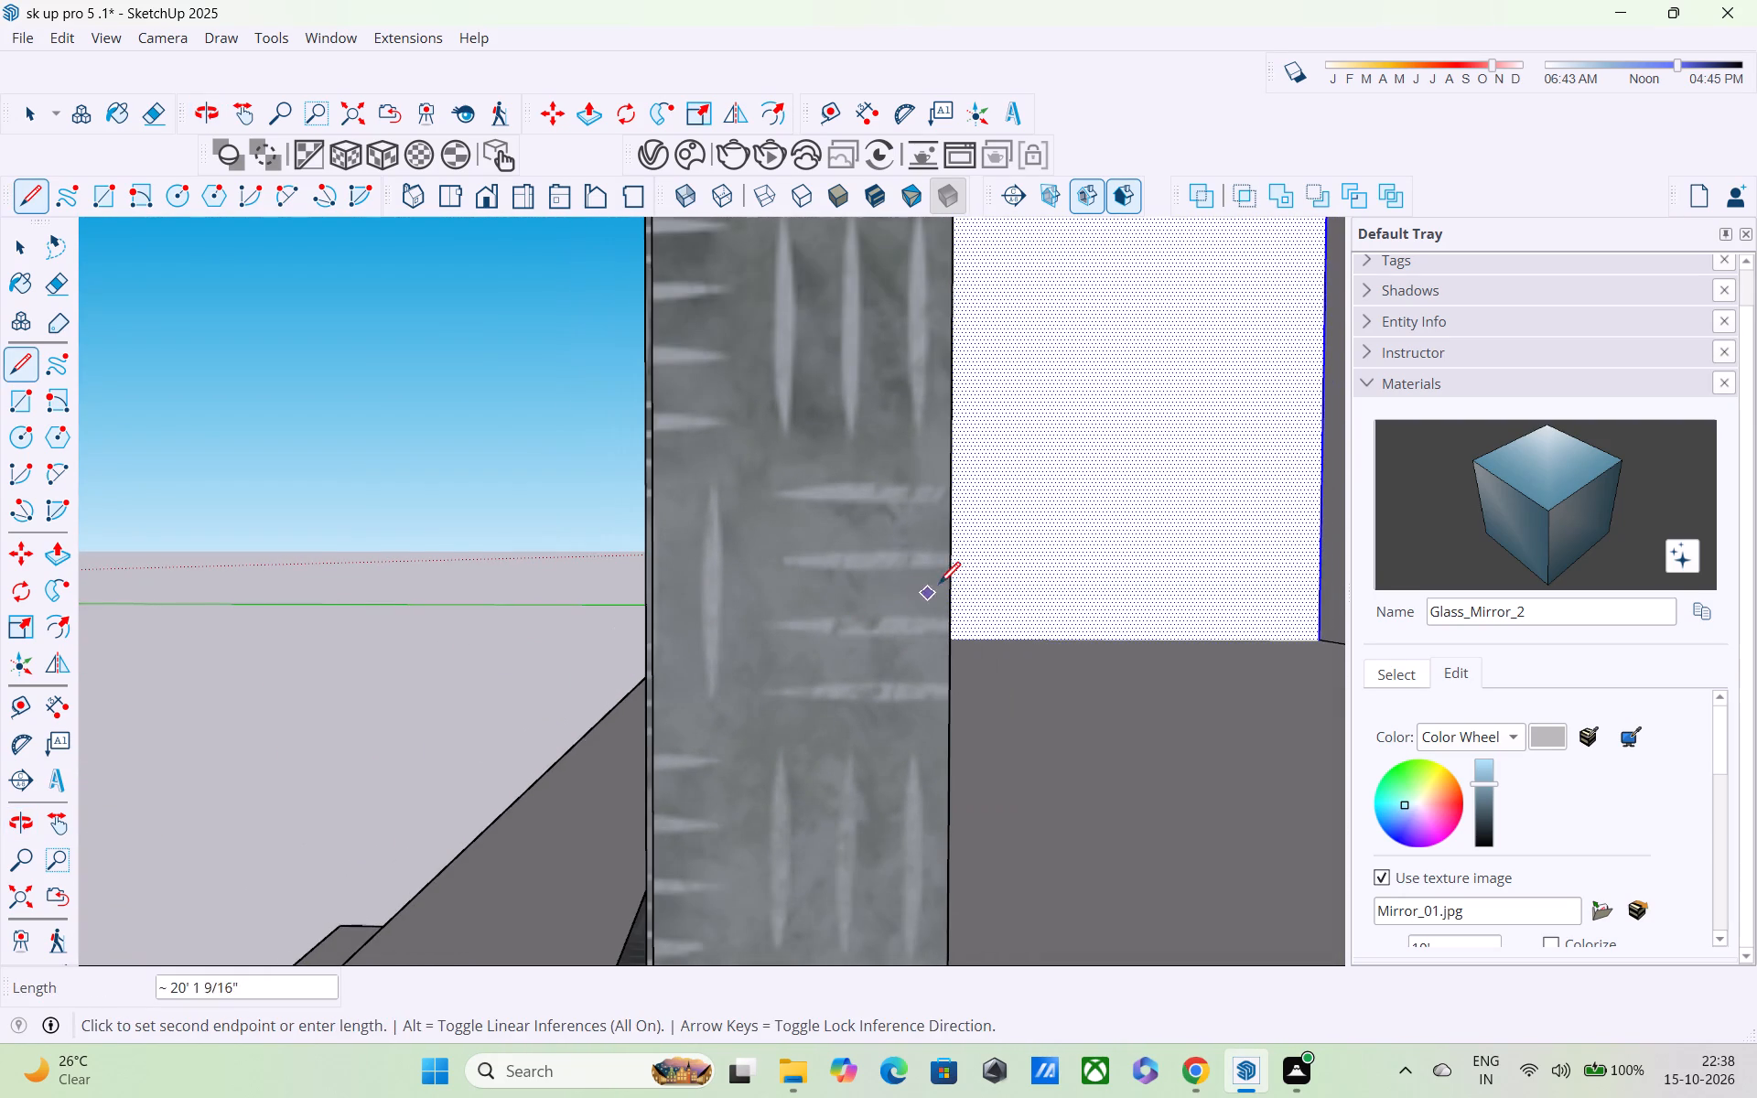
middle_click_drag(934, 587, 765, 642)
scroll(769, 638, "down", 16)
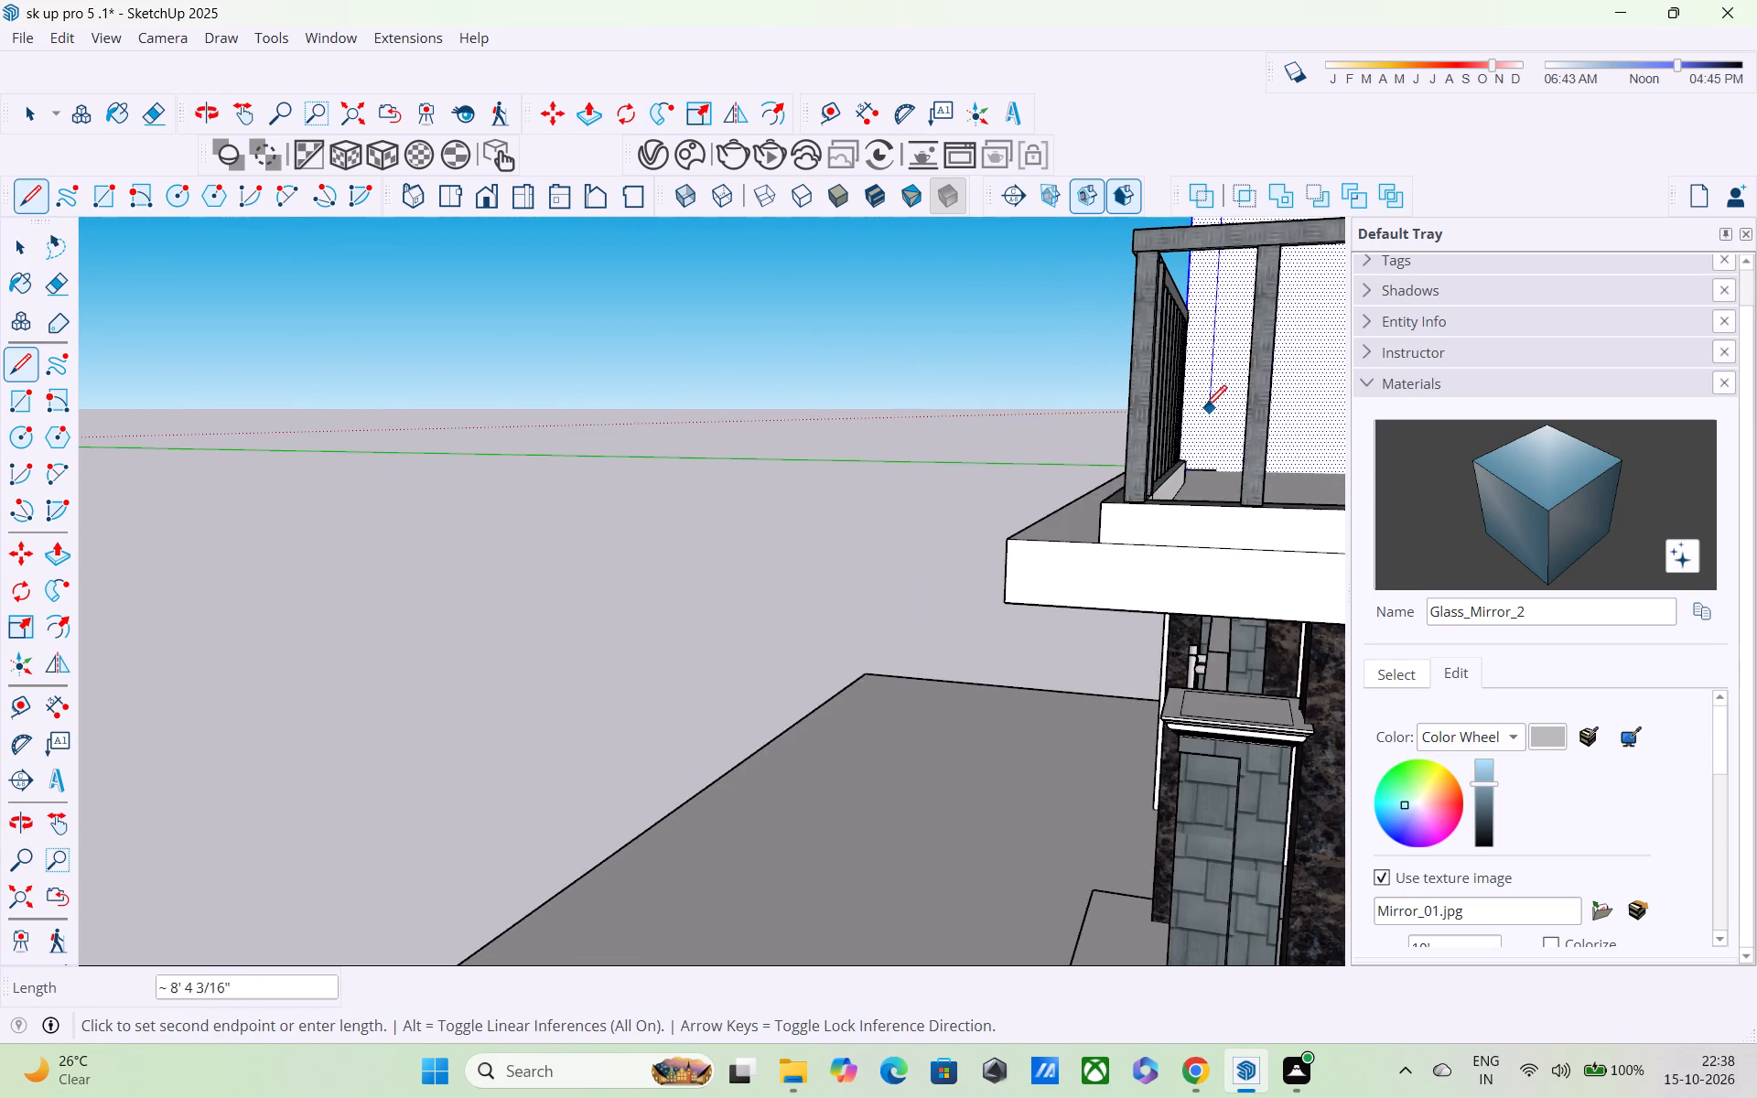
middle_click_drag(1209, 403, 1238, 575)
scroll(1257, 541, "up", 9, "shift")
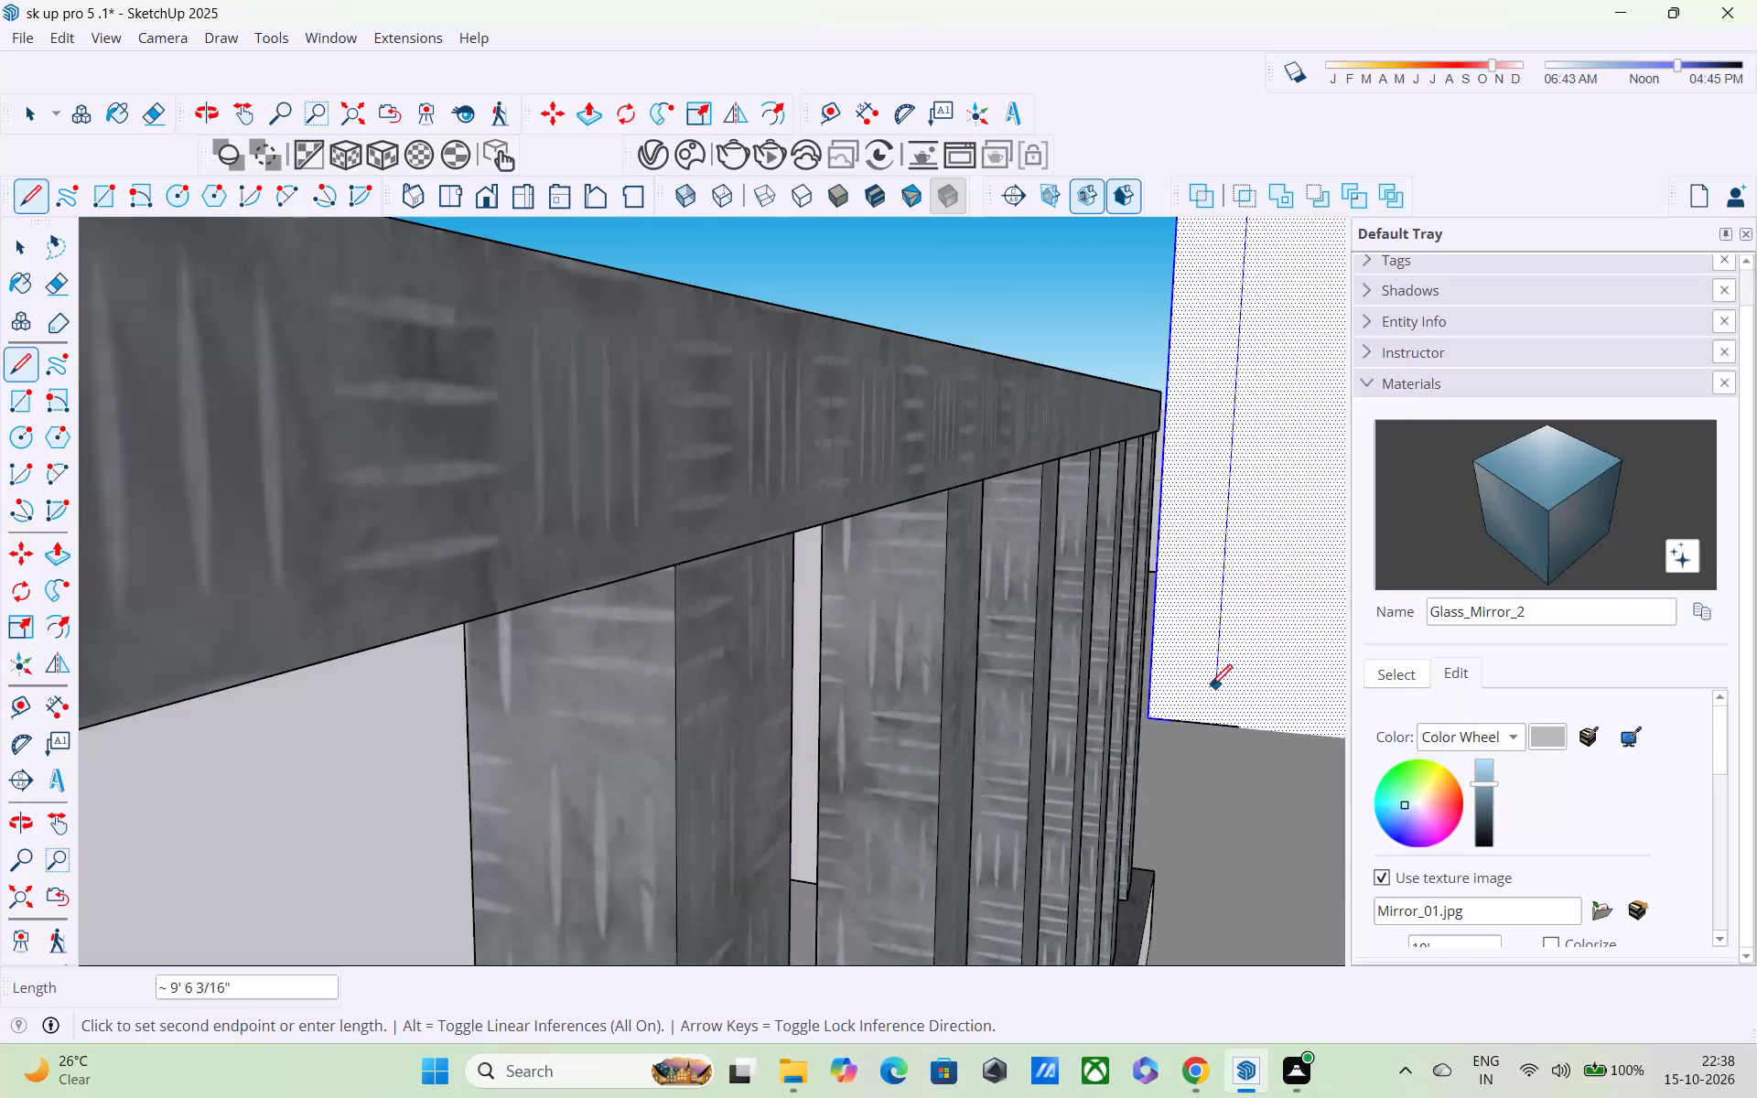
scroll(1211, 689, "up", 6, "shift")
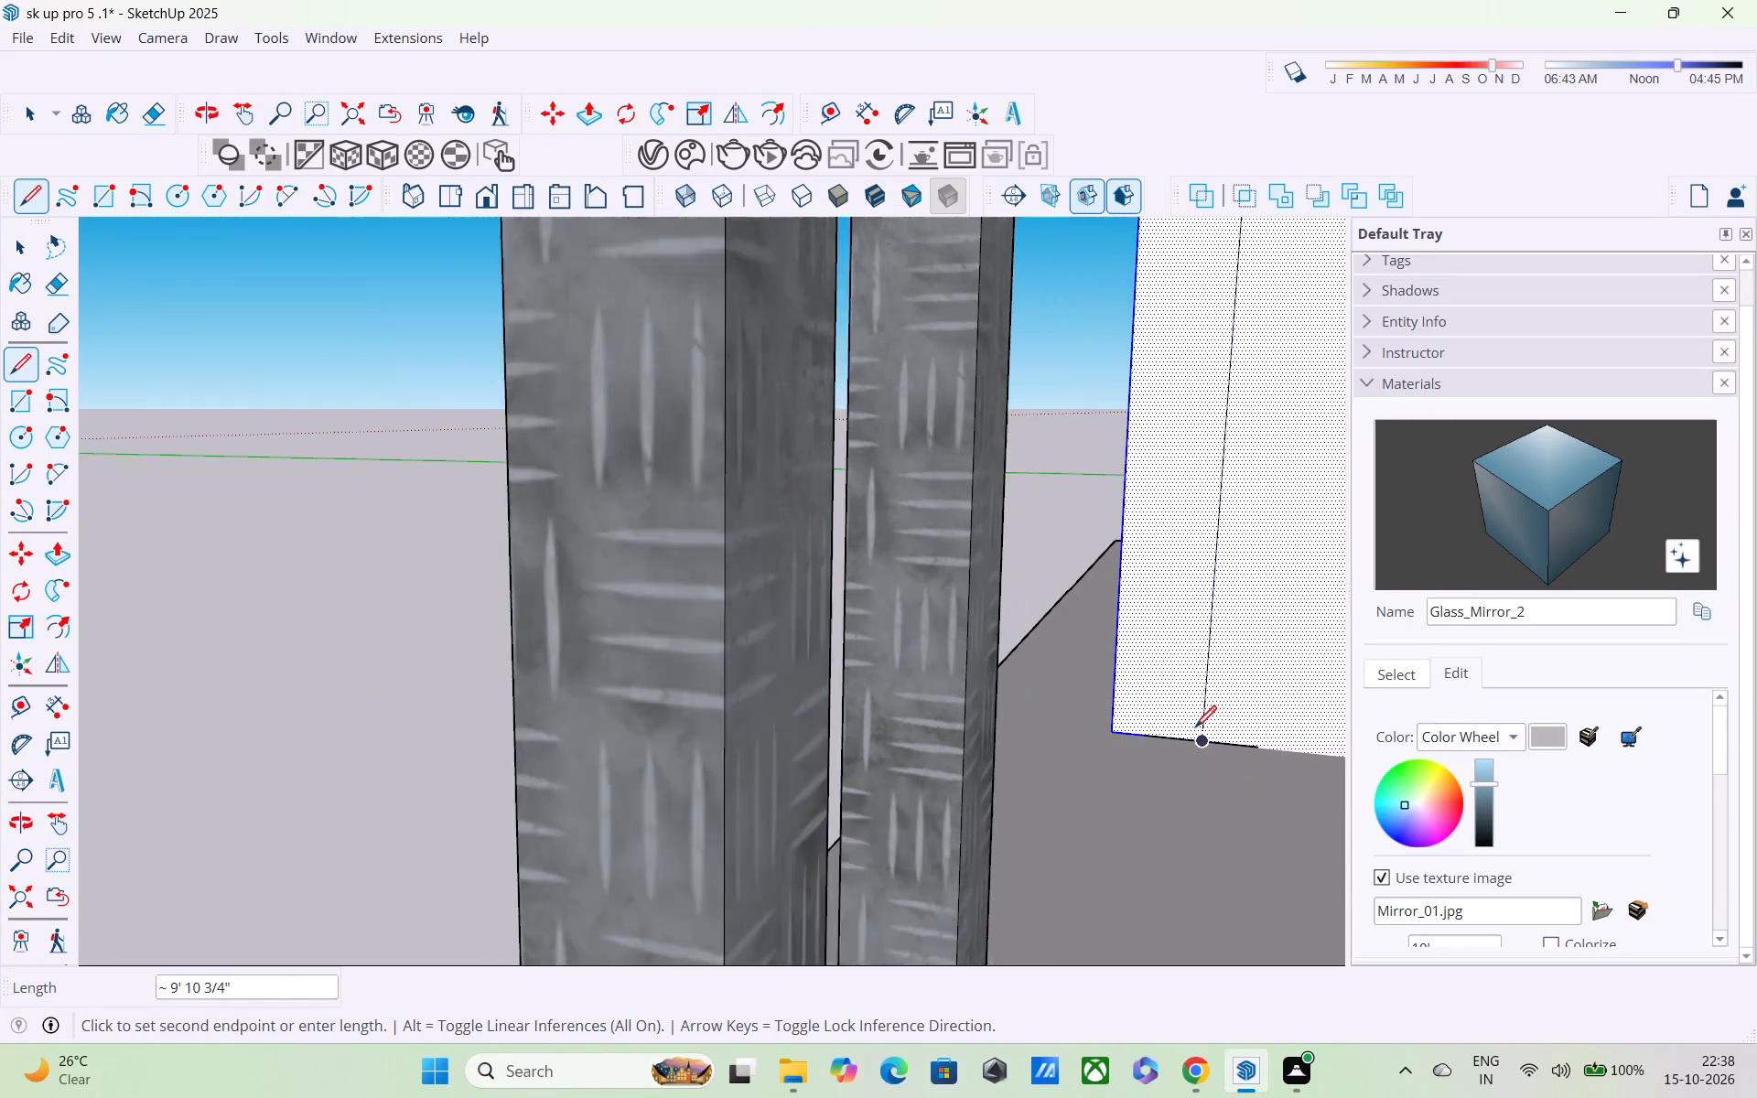
scroll(1195, 729, "up", 7, "shift")
left_click(1205, 751, "shift")
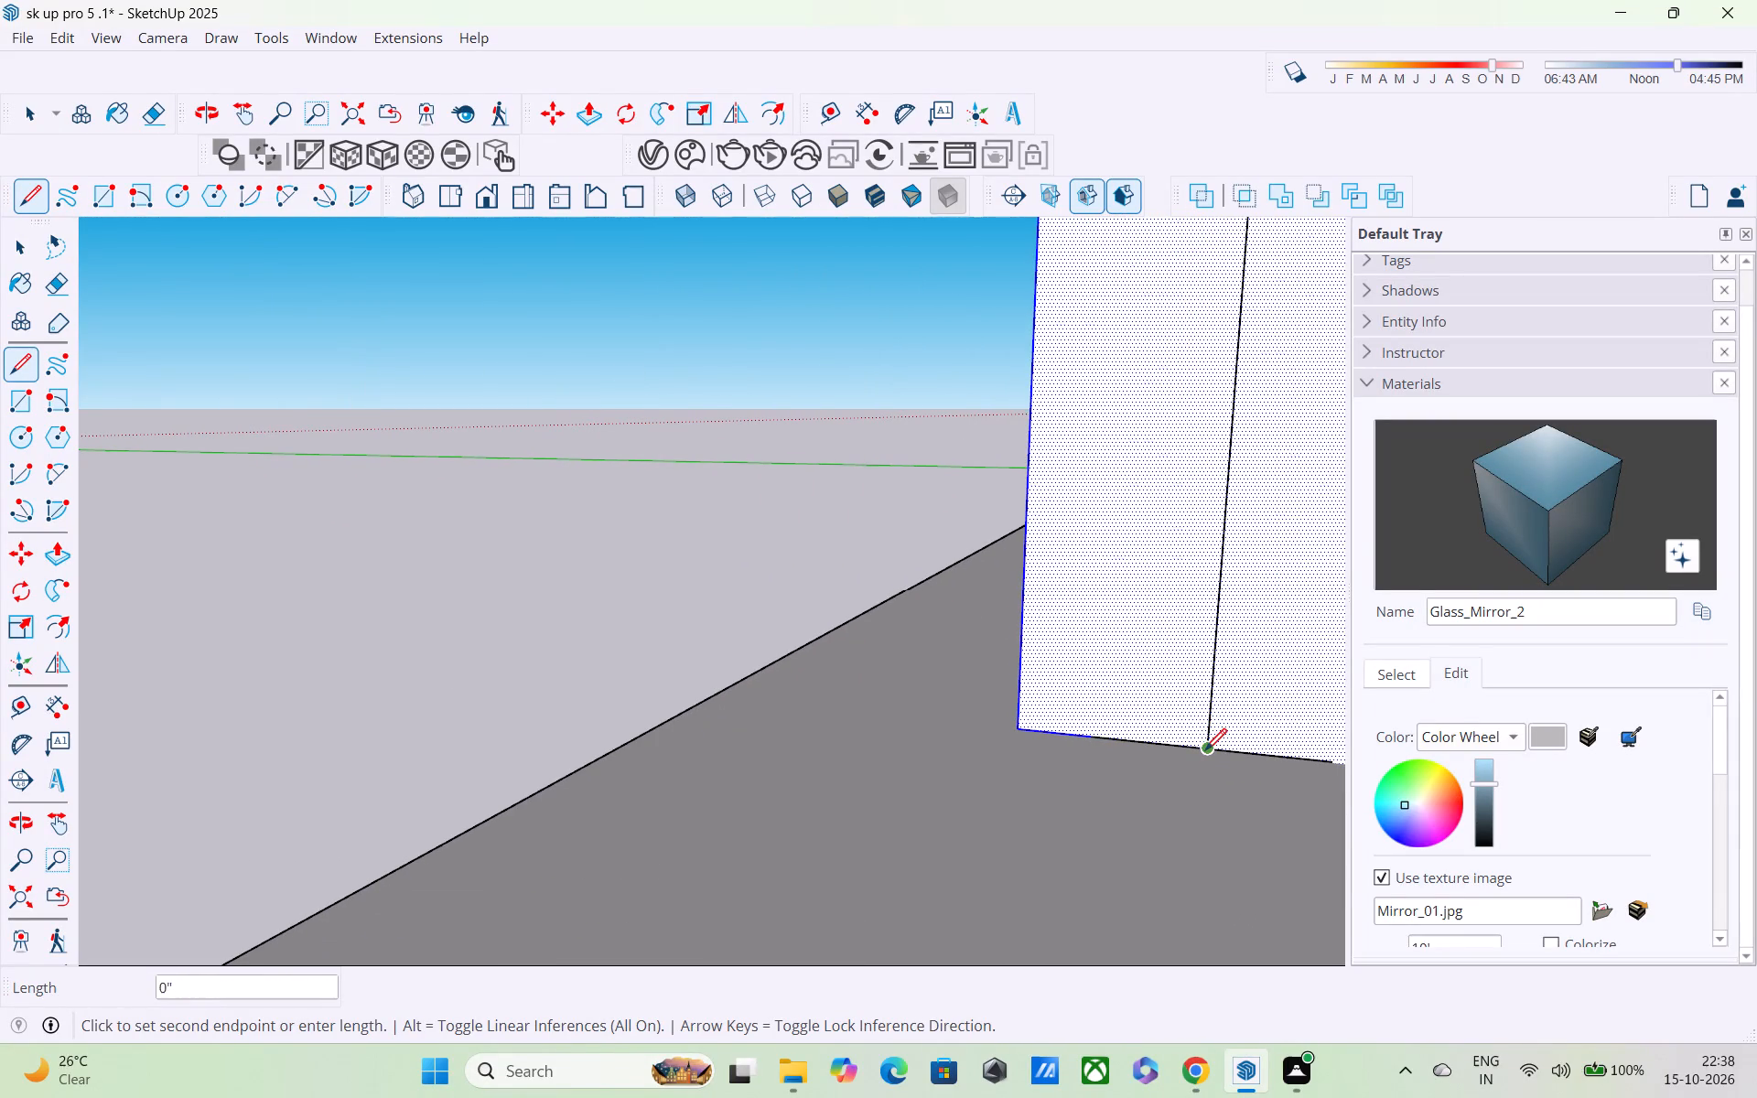
Try selecting the narrow outer strip beside the new vertical line, and check the line's lower end at the balcony floor.
scroll(1195, 740, "down", 8)
key("space")
key("space")
left_click(1176, 630)
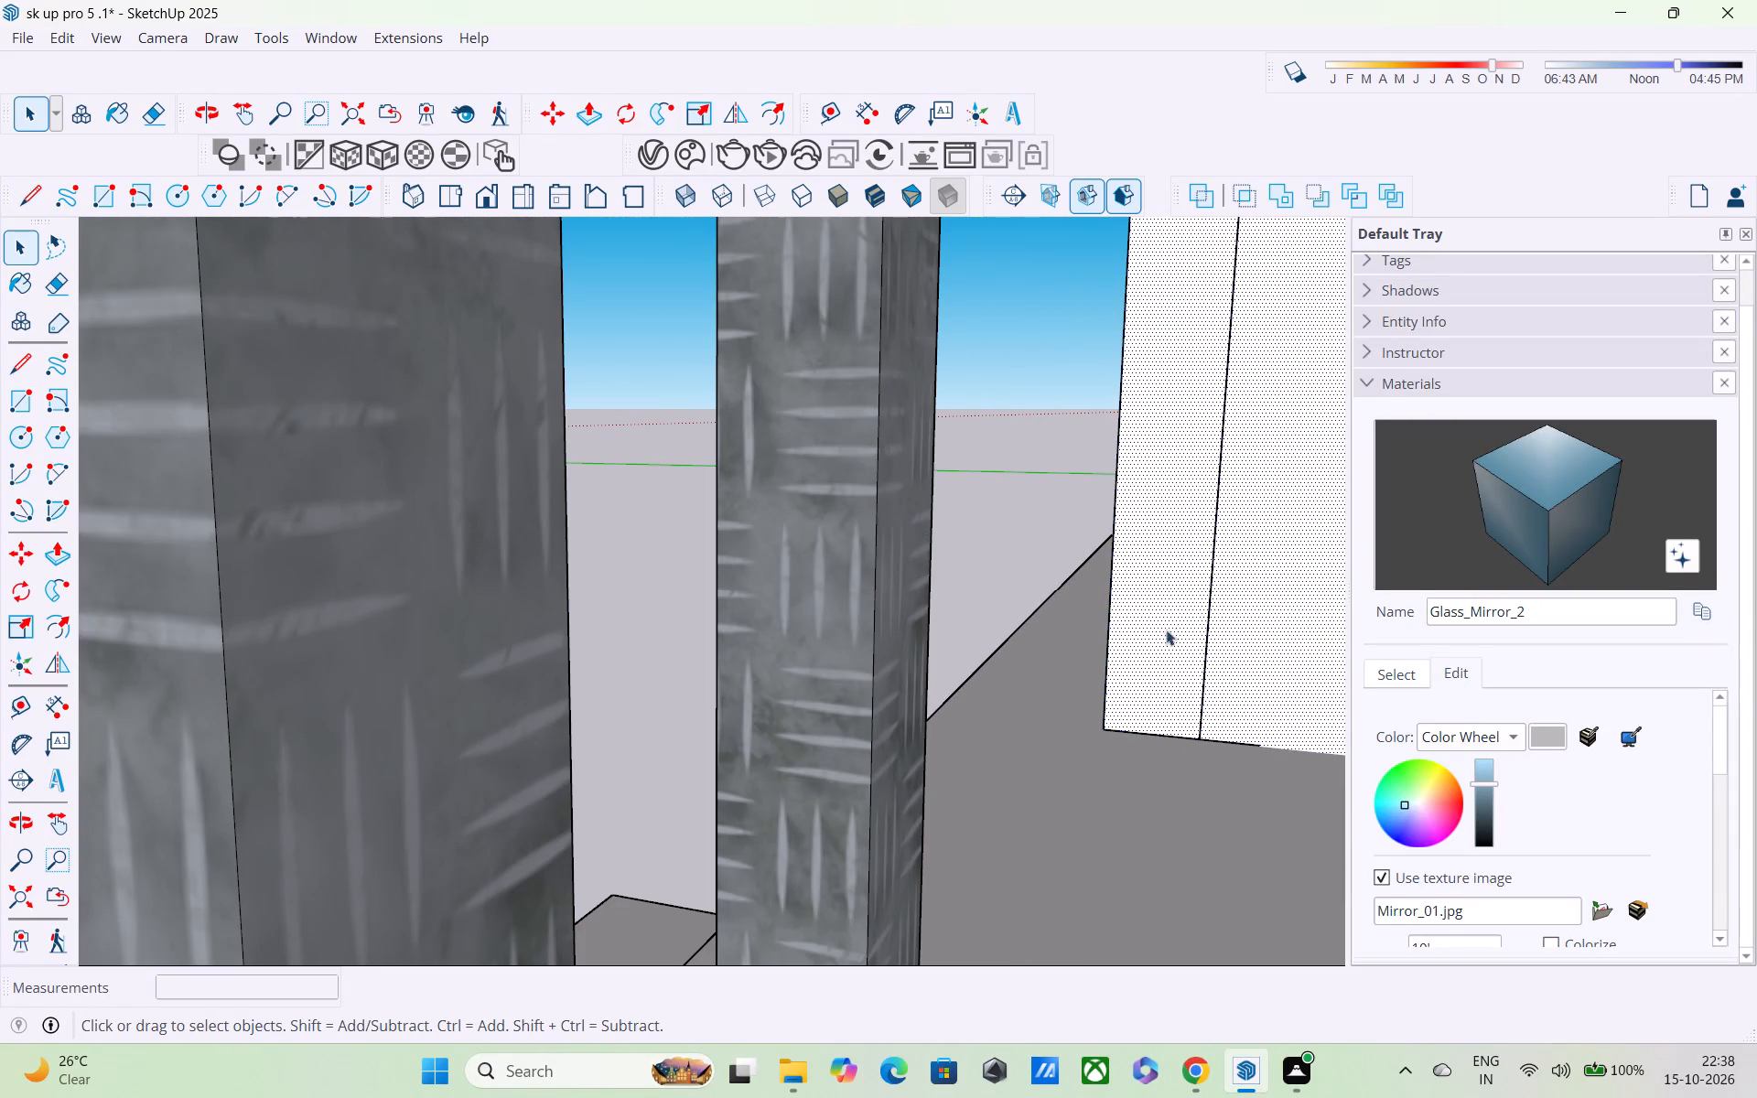
left_click(995, 551)
left_click(1180, 609)
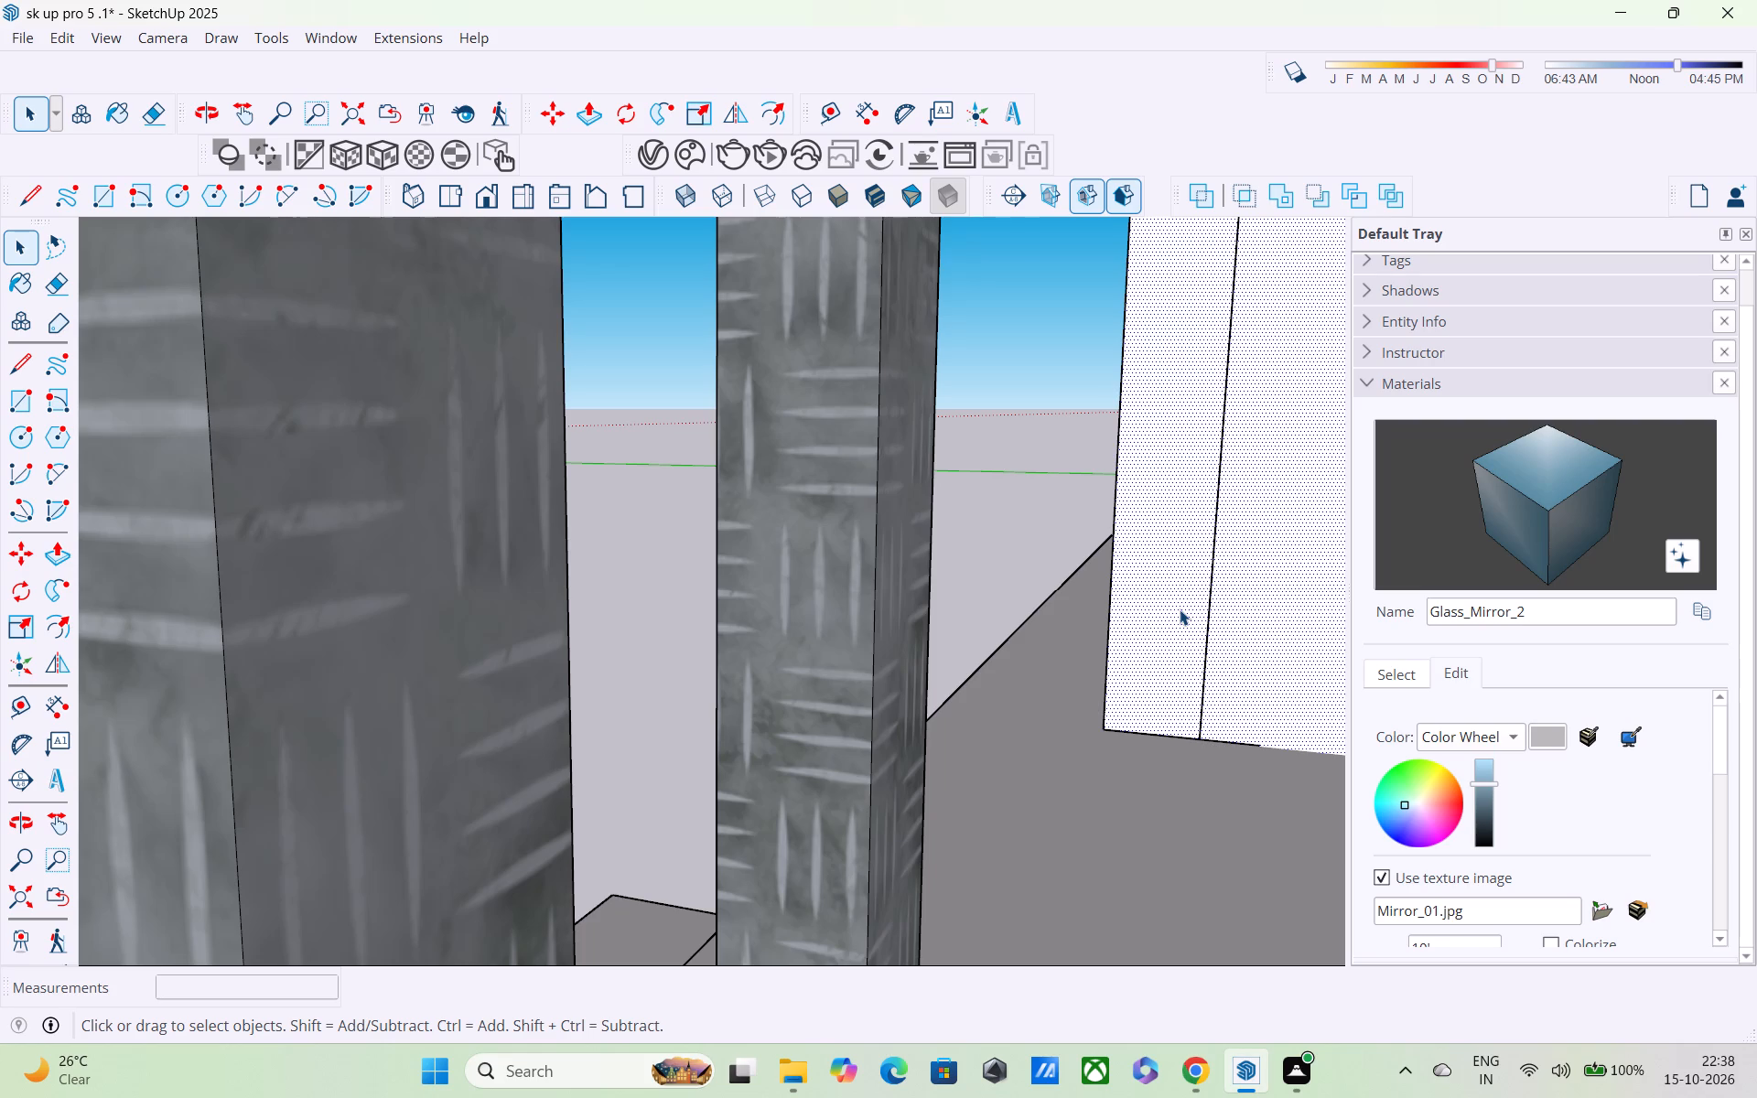
left_click(1180, 609)
scroll(1185, 616, "down", 1)
scroll(1199, 648, "up", 14)
scroll(1185, 748, "up", 6)
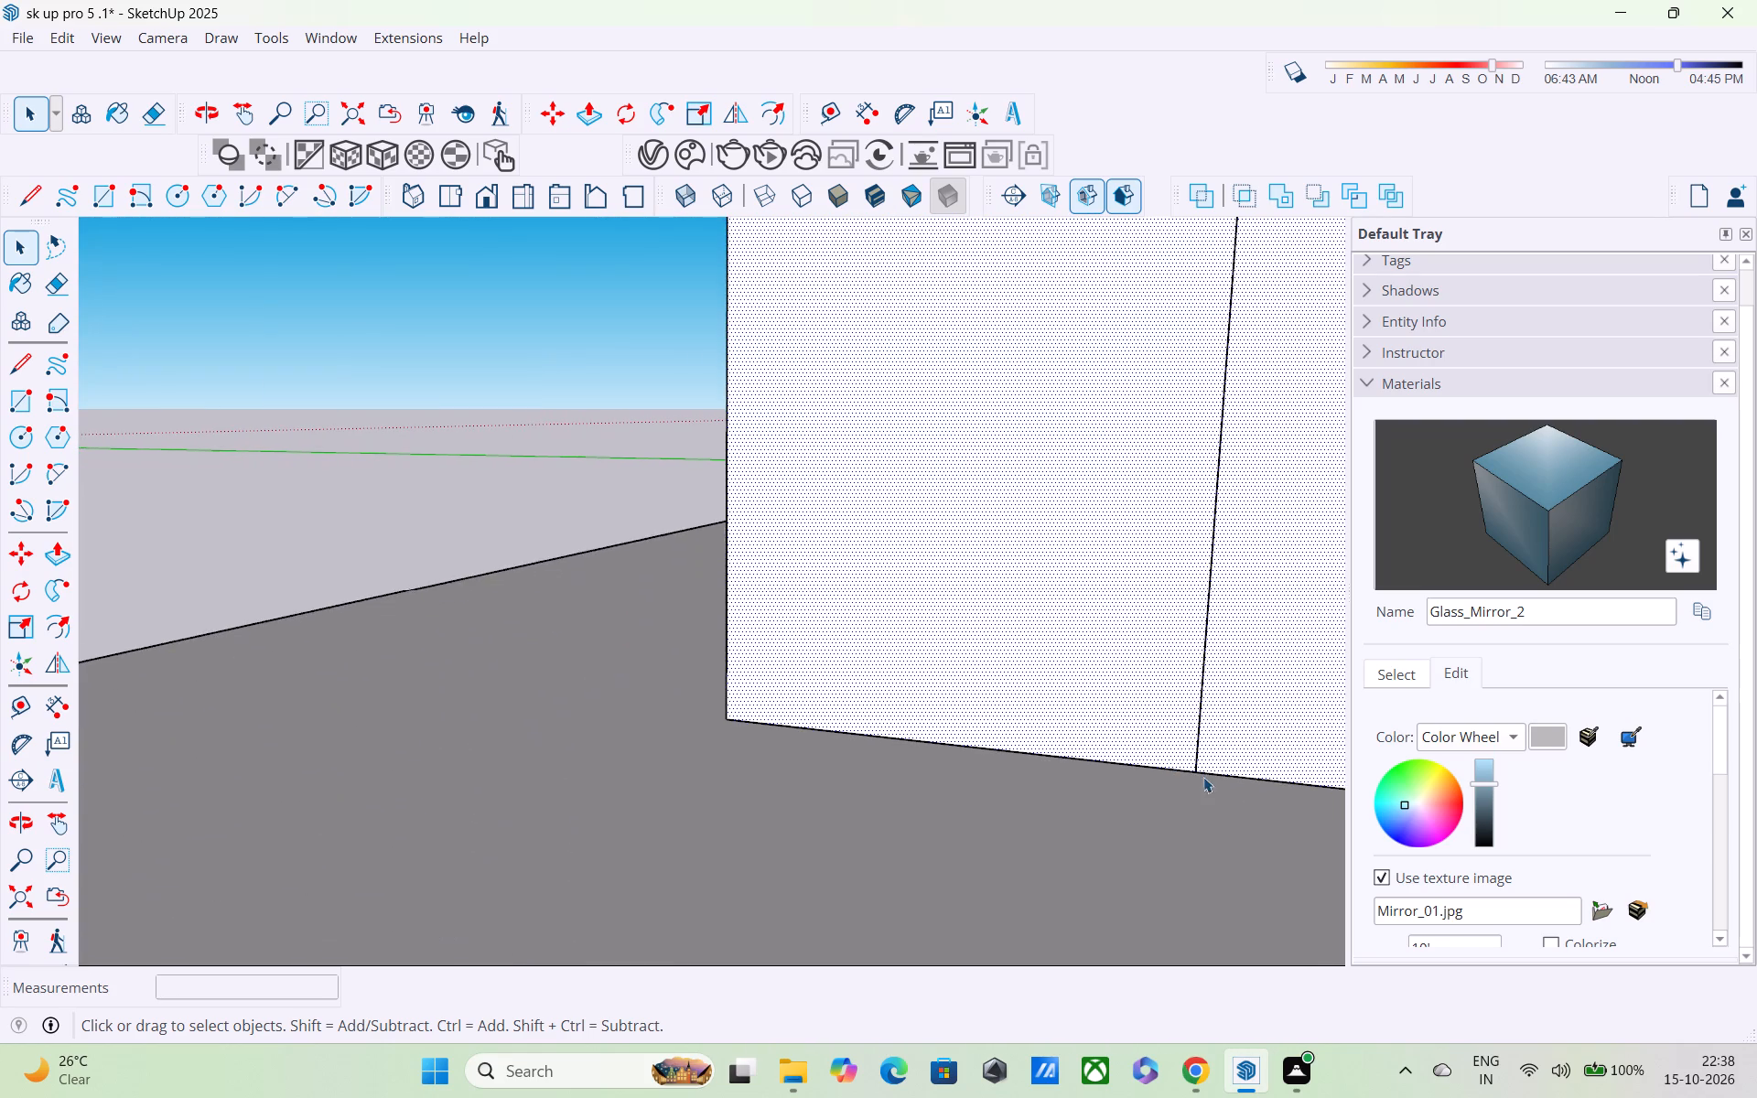
scroll(1203, 777, "up", 11)
scroll(1181, 743, "down", 15)
Extend the vertical line's upper end about 1/16" to the ceiling edge of the lower balcony's white side wall.
middle_click_drag(1160, 665, 1099, 884, "shift")
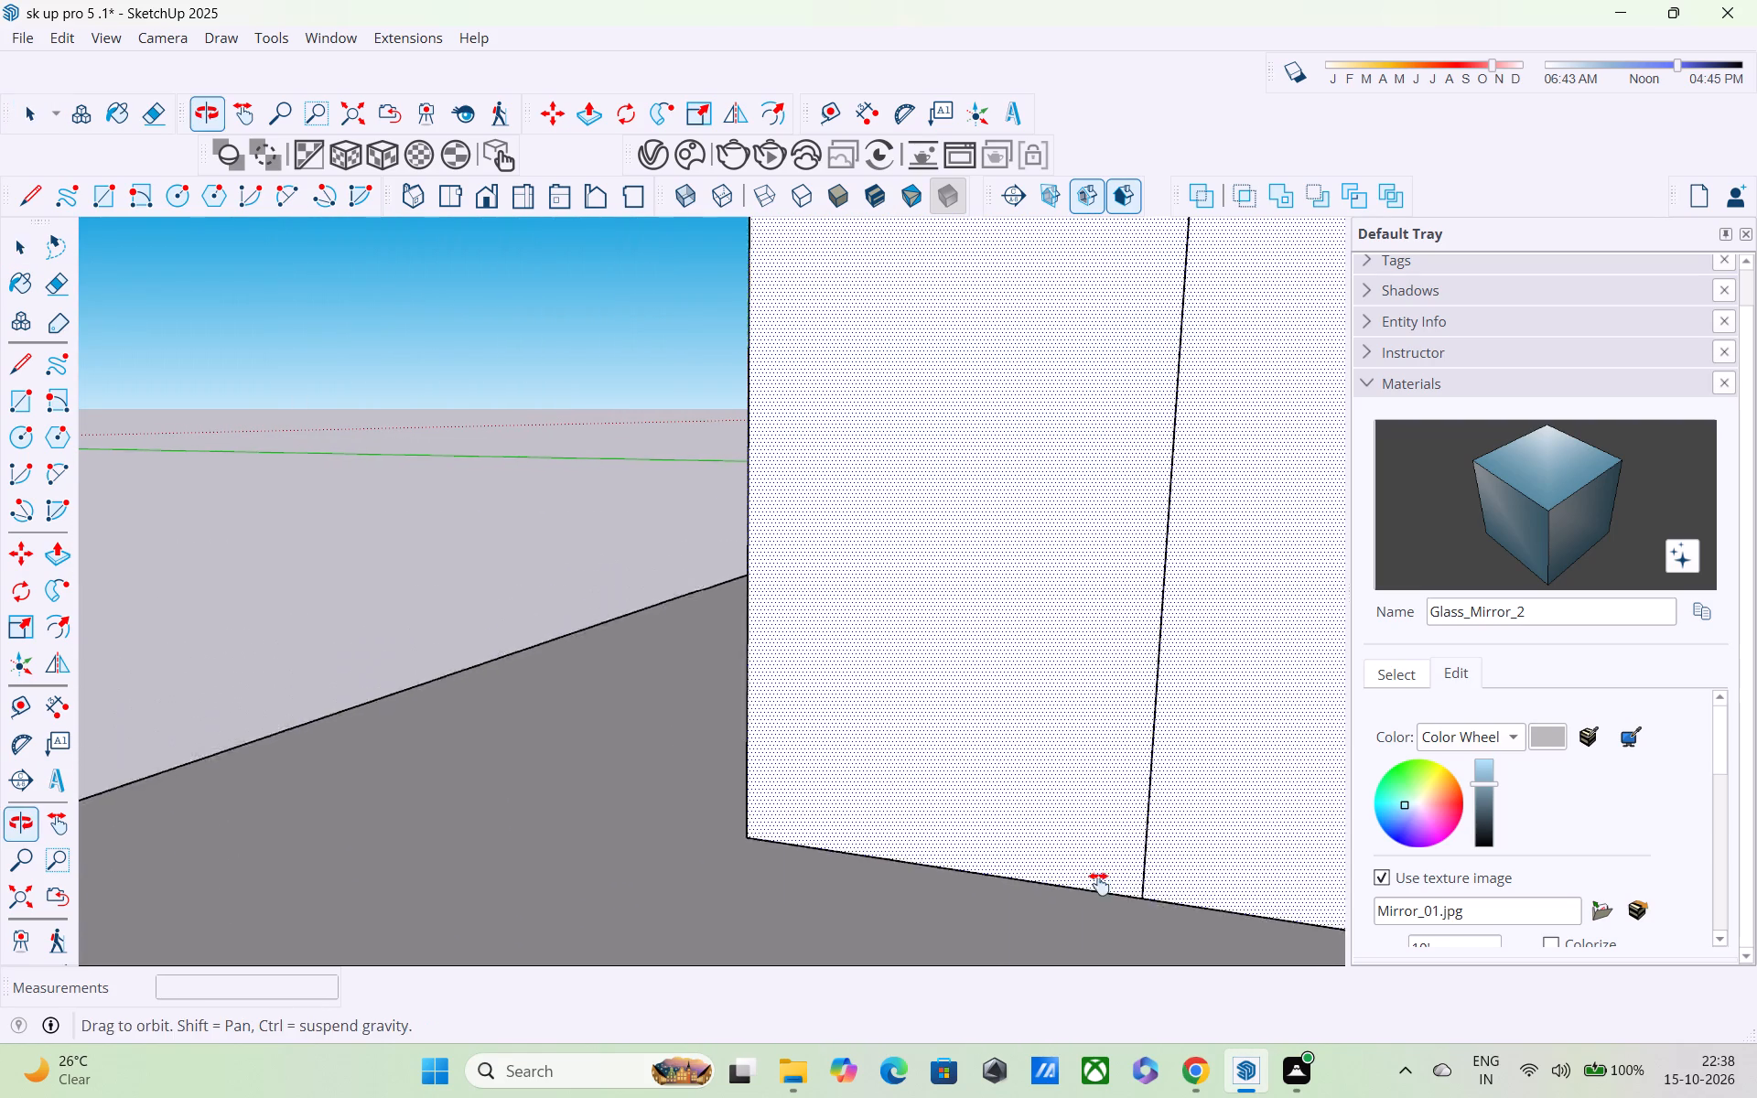
middle_click_drag(1099, 884, 1073, 958, "shift")
scroll(1053, 784, "down", 9)
middle_click_drag(1045, 574, 1016, 1086, "shift")
scroll(1016, 1065, "up", 1, "shift")
scroll(1033, 697, "down", 8)
middle_click_drag(1065, 533, 1076, 1071, "shift")
scroll(1074, 458, "down", 7)
middle_click_drag(1098, 394, 1142, 1067, "shift")
middle_click_drag(1138, 1012, 1135, 788, "shift")
scroll(1135, 806, "up", 1, "shift")
middle_click_drag(1134, 884, 1137, 605)
scroll(1253, 808, "up", 4)
scroll(1212, 746, "up", 8)
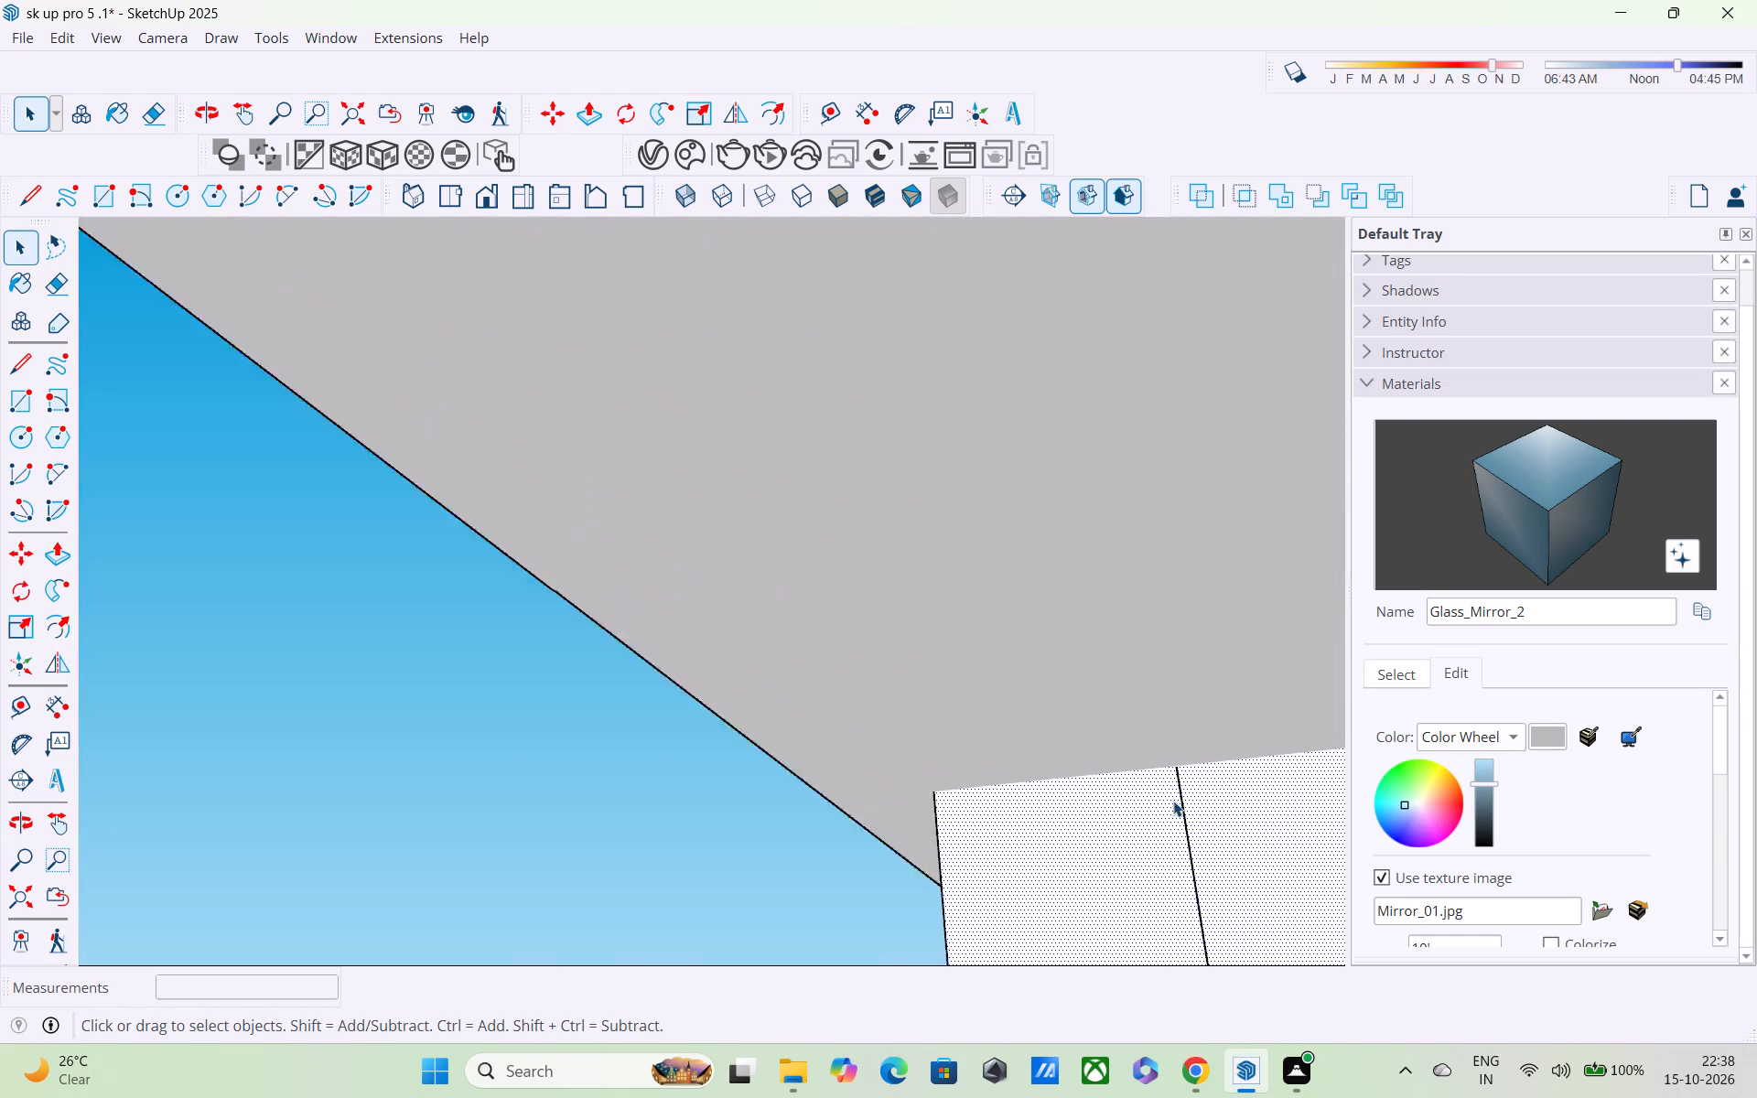
scroll(1173, 801, "up", 2)
middle_click_drag(1184, 749, 1189, 813)
scroll(1189, 820, "up", 6)
scroll(1175, 737, "up", 12)
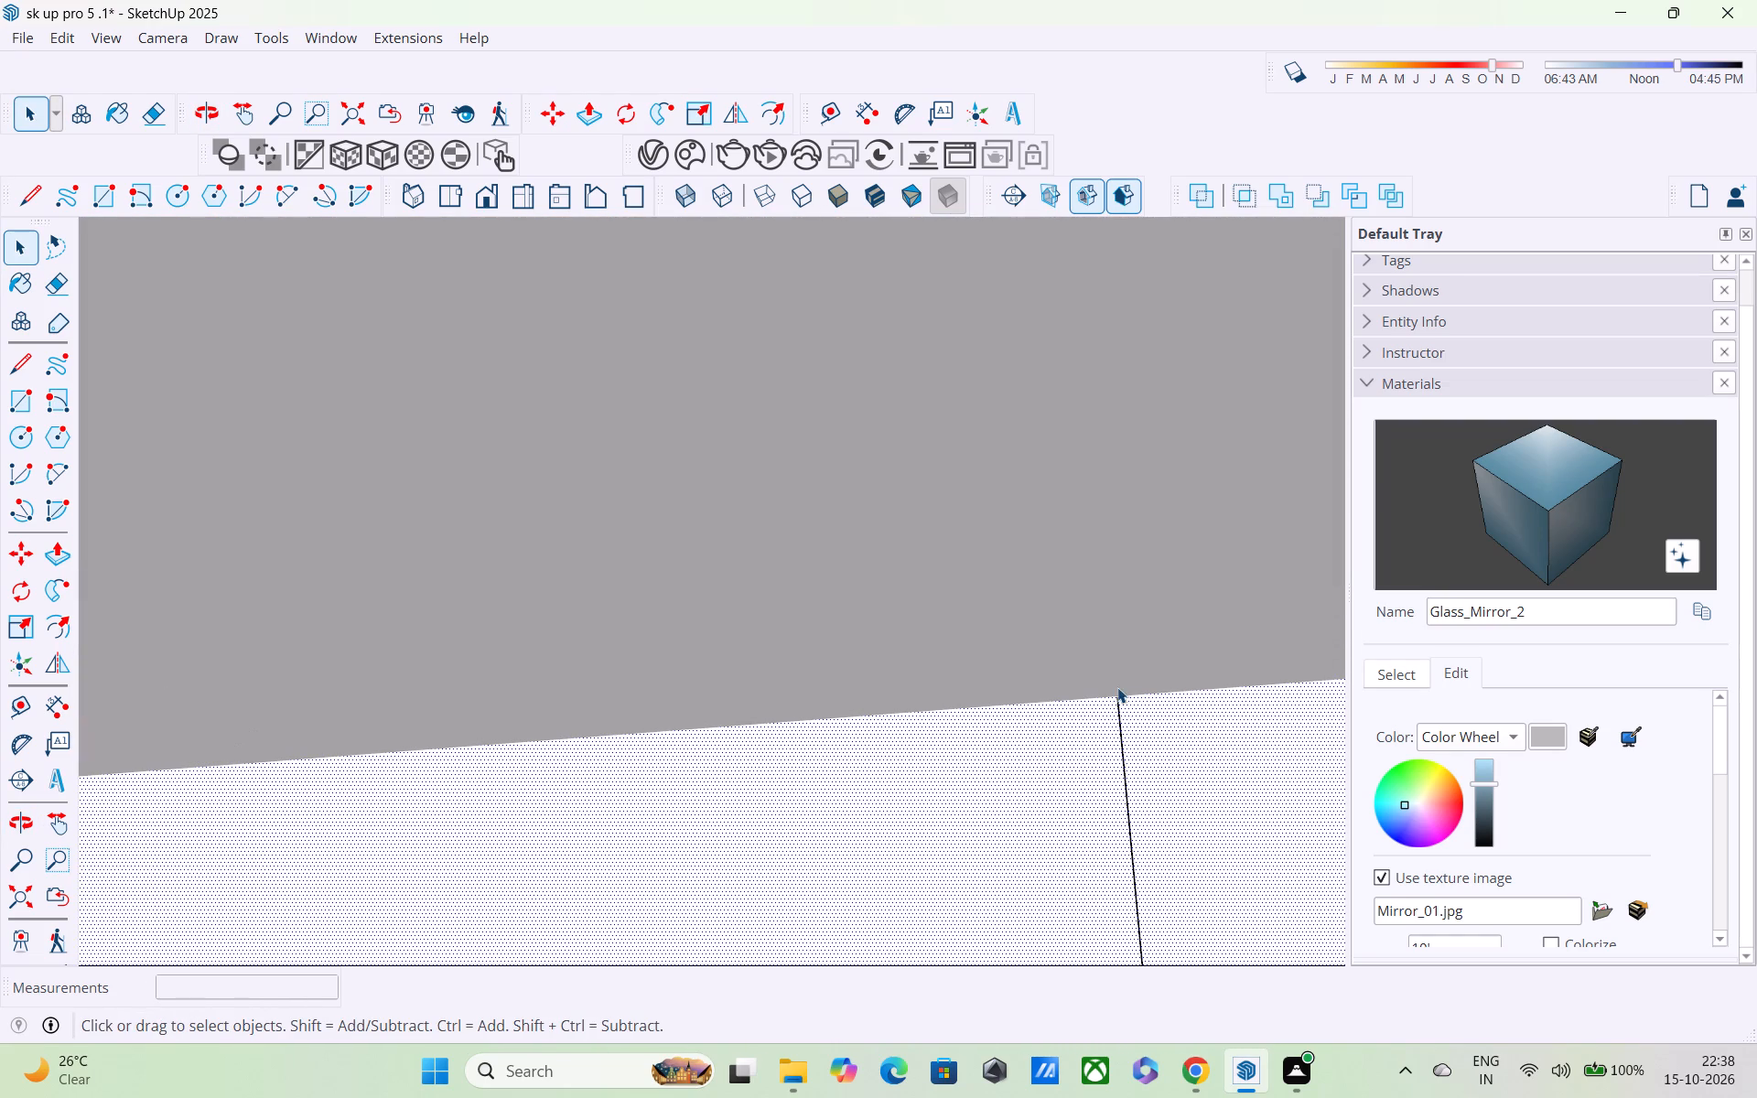
key("l")
scroll(1097, 688, "up", 5)
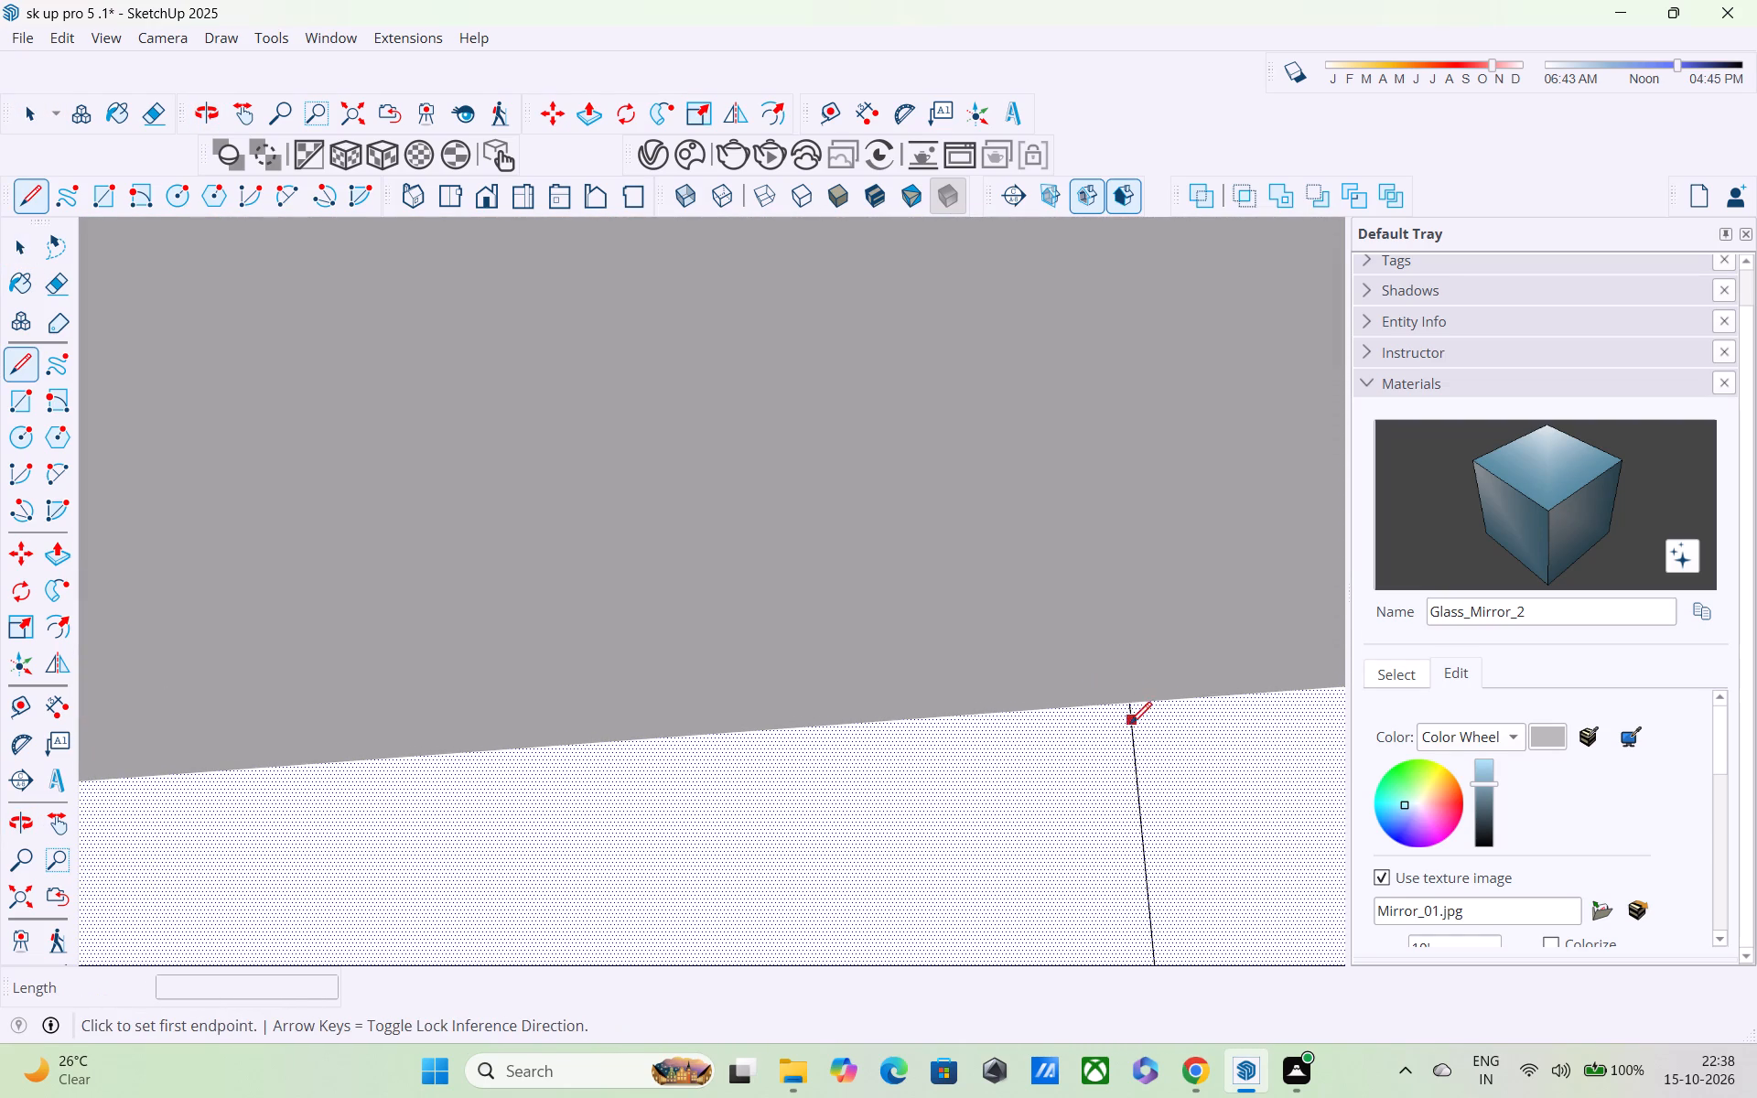
left_click(1133, 721)
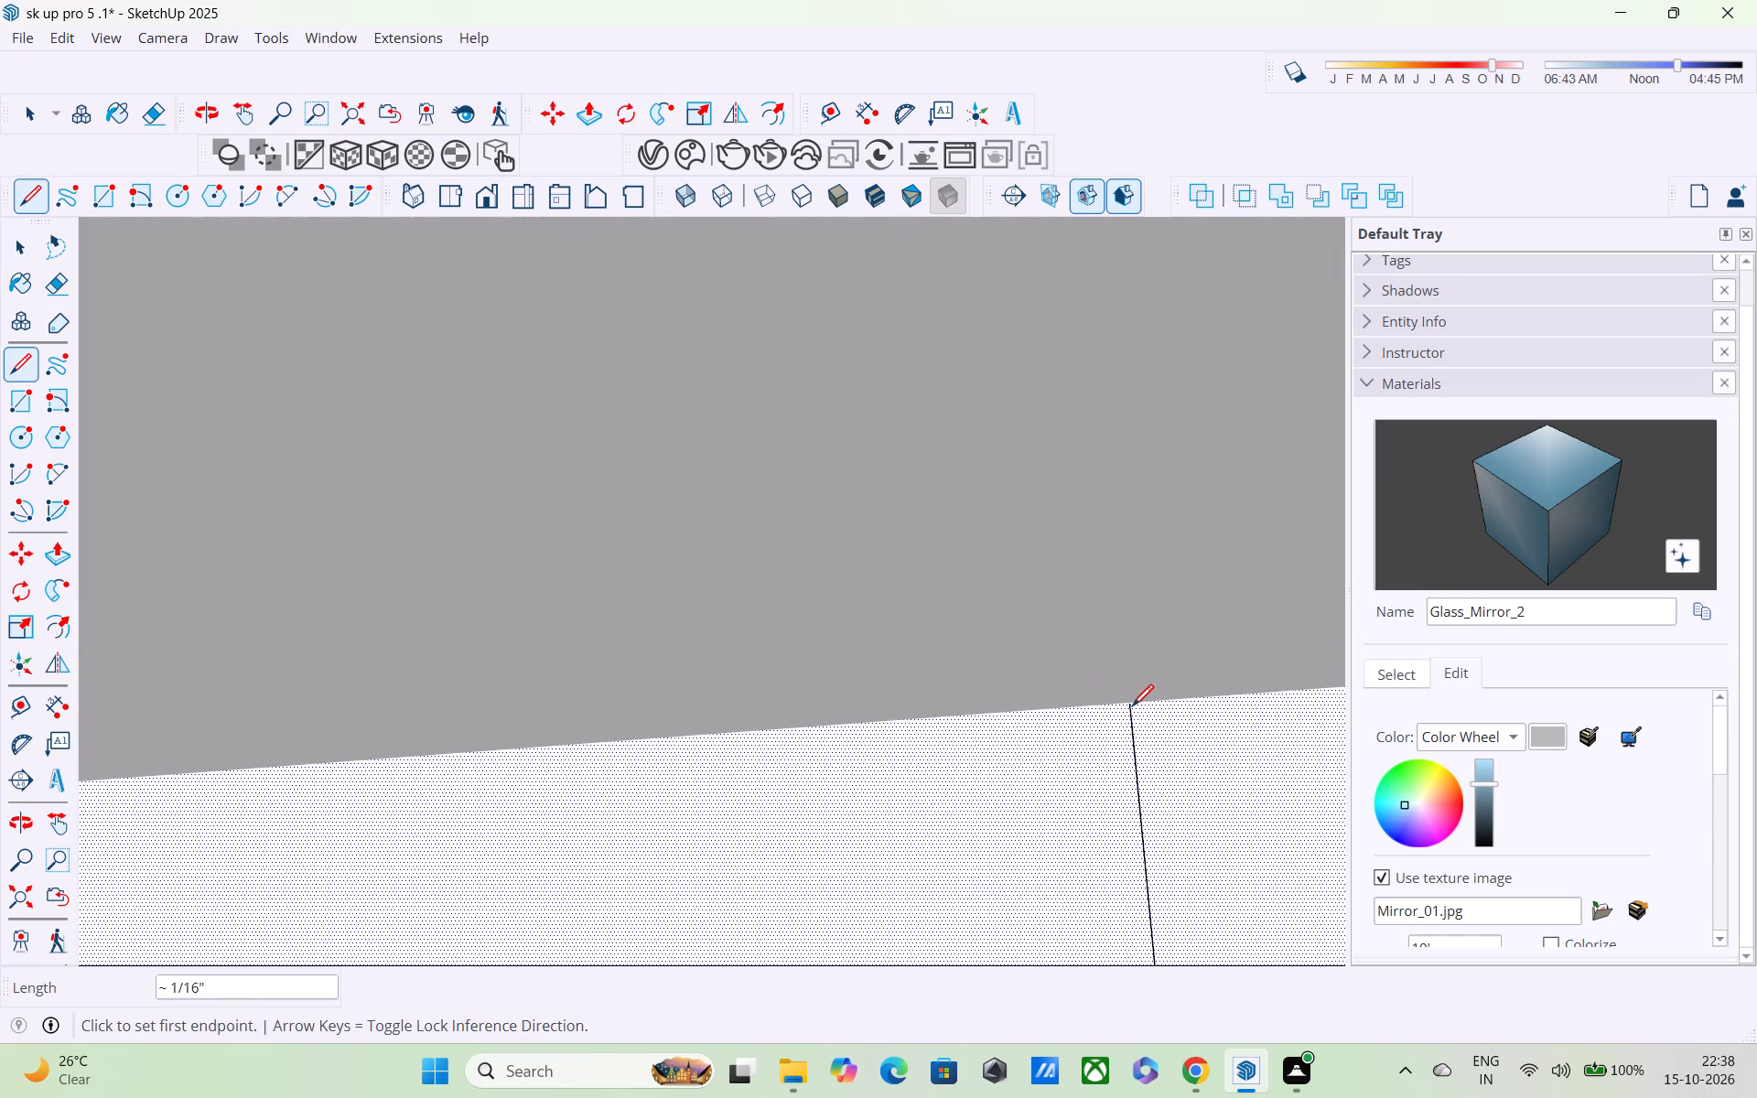
left_click(1132, 708)
key("space")
double_click(1083, 774)
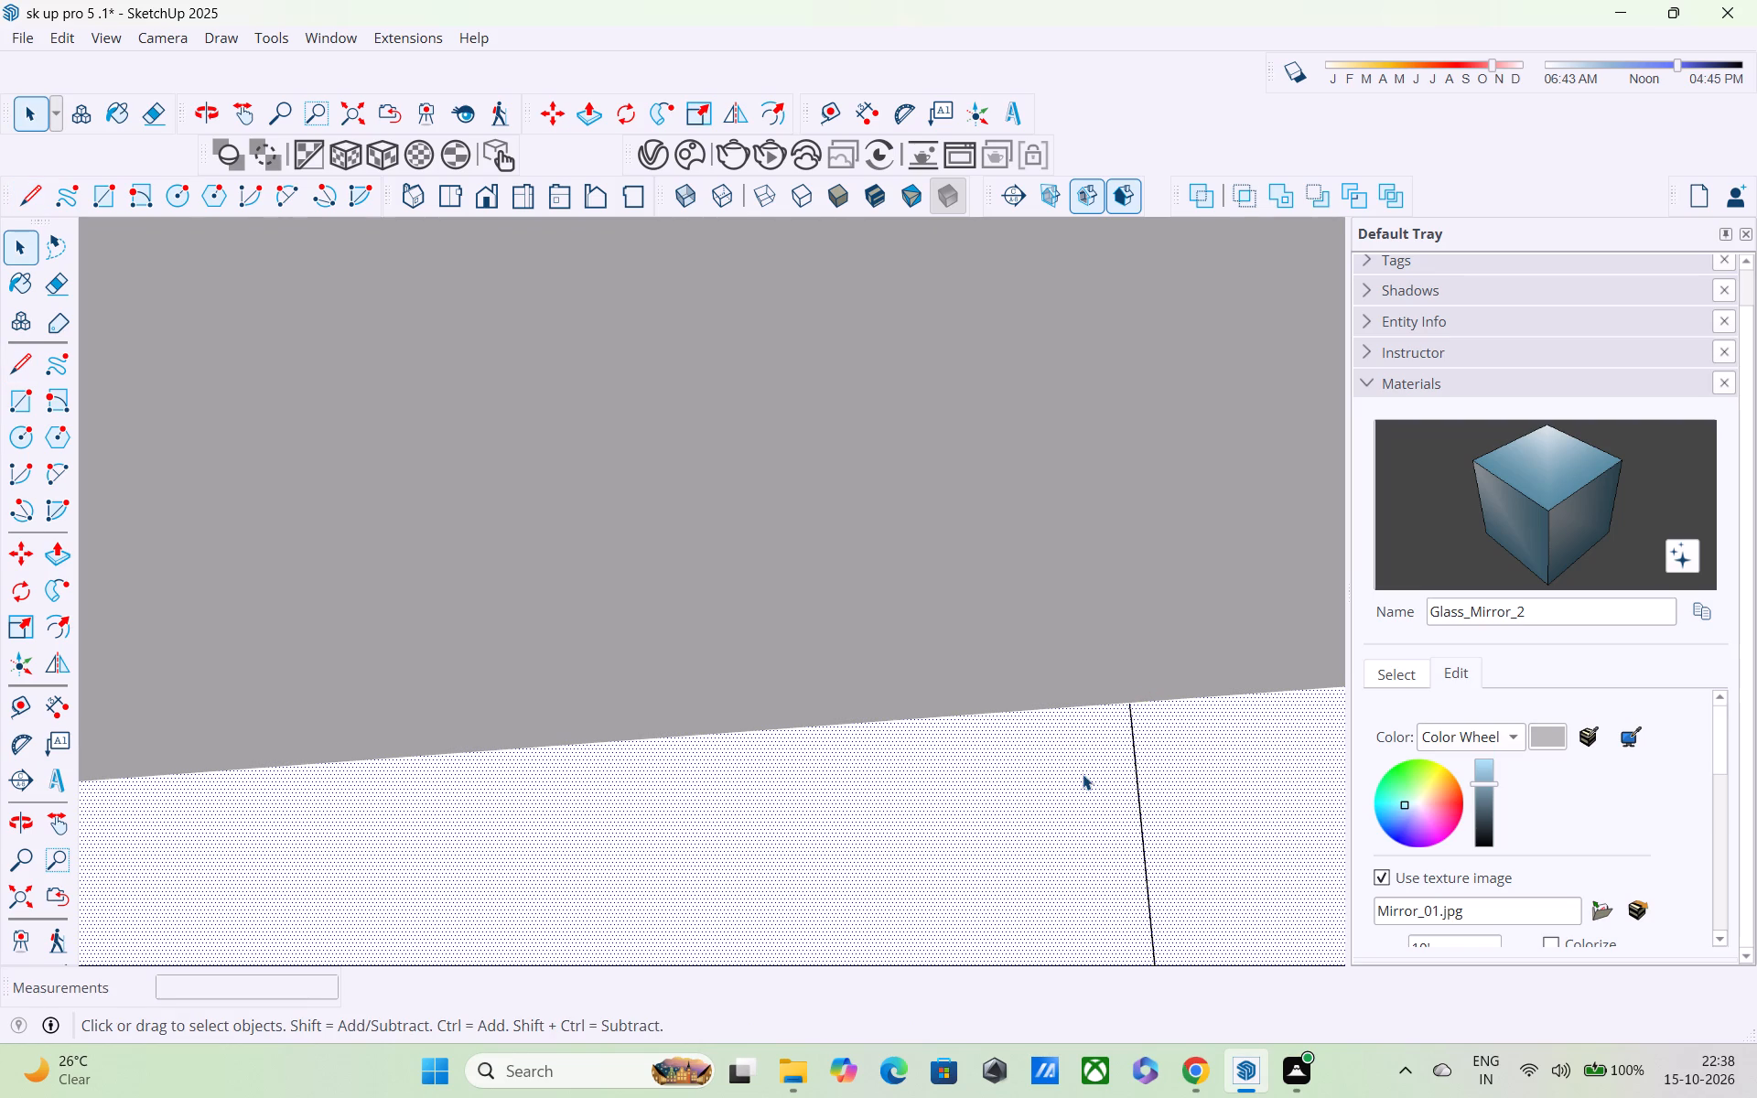
scroll(1071, 773, "down", 13)
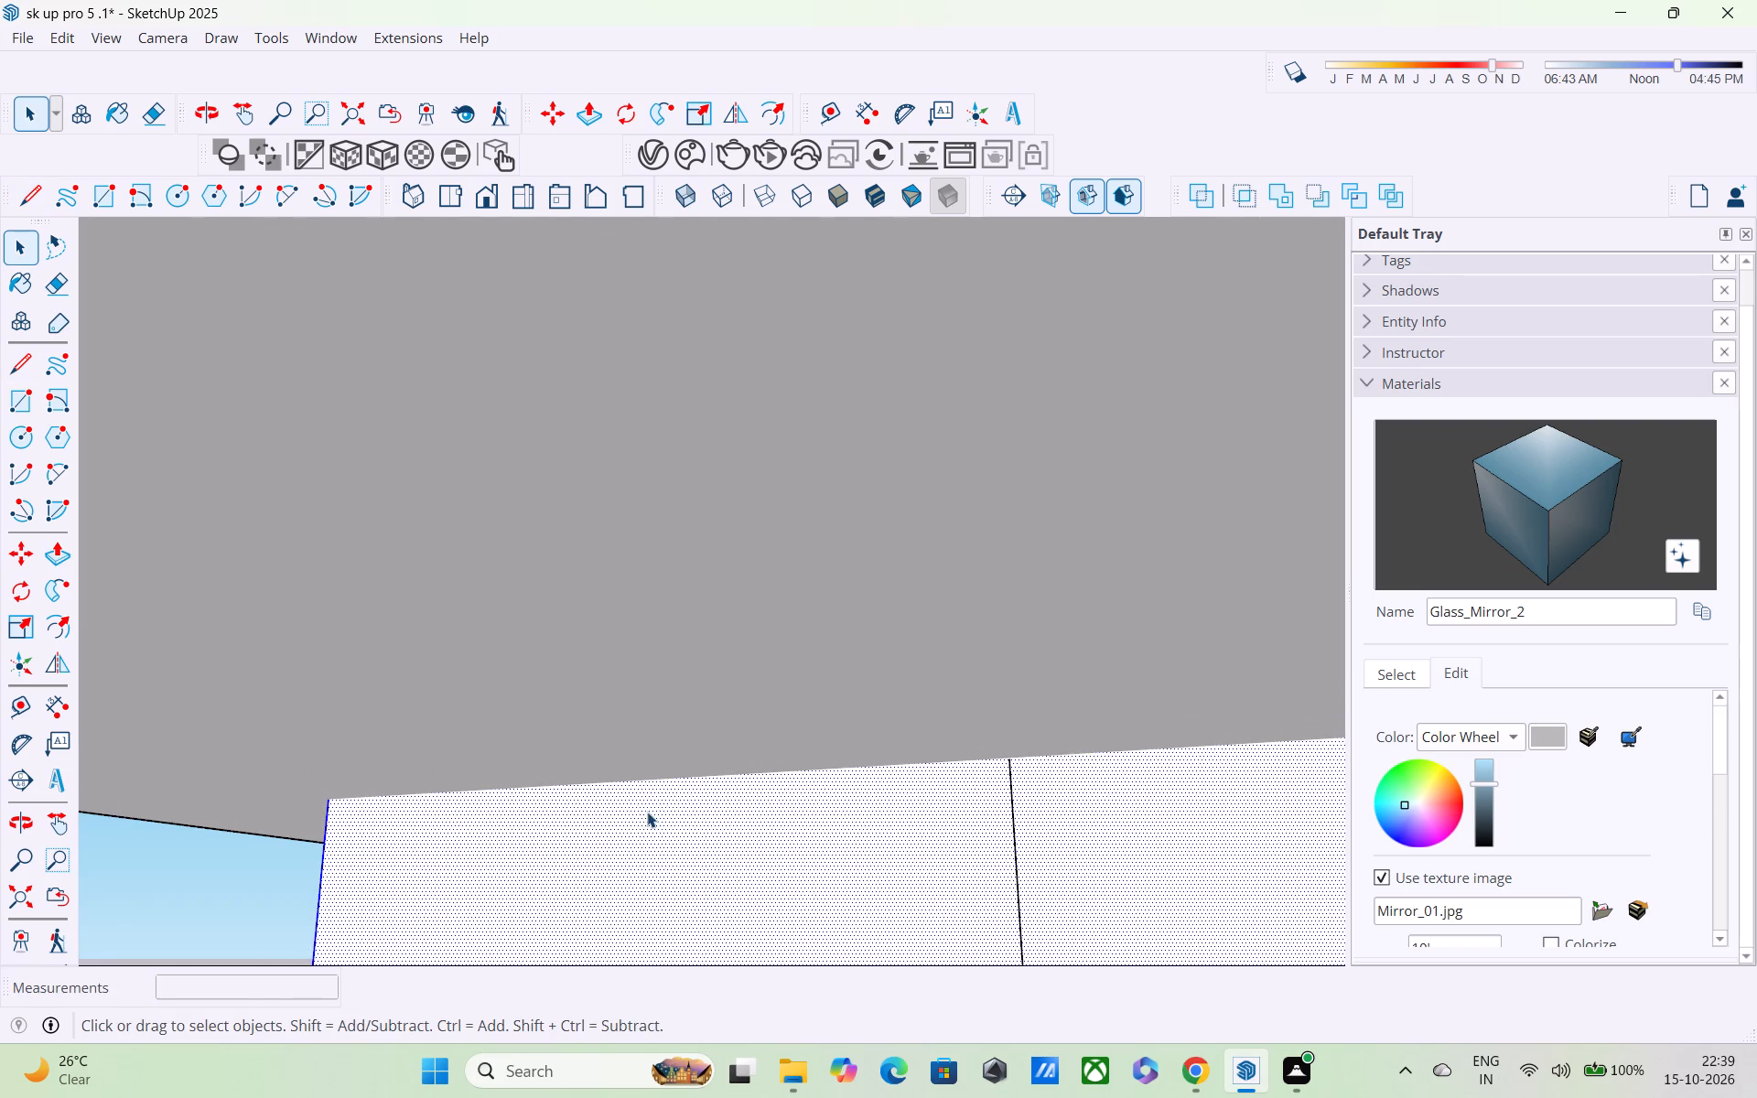
Draw a line about 8 9/16" along the ceiling edge, from the side wall's outer top corner to the vertical line.
key("l")
scroll(492, 755, "up", 4)
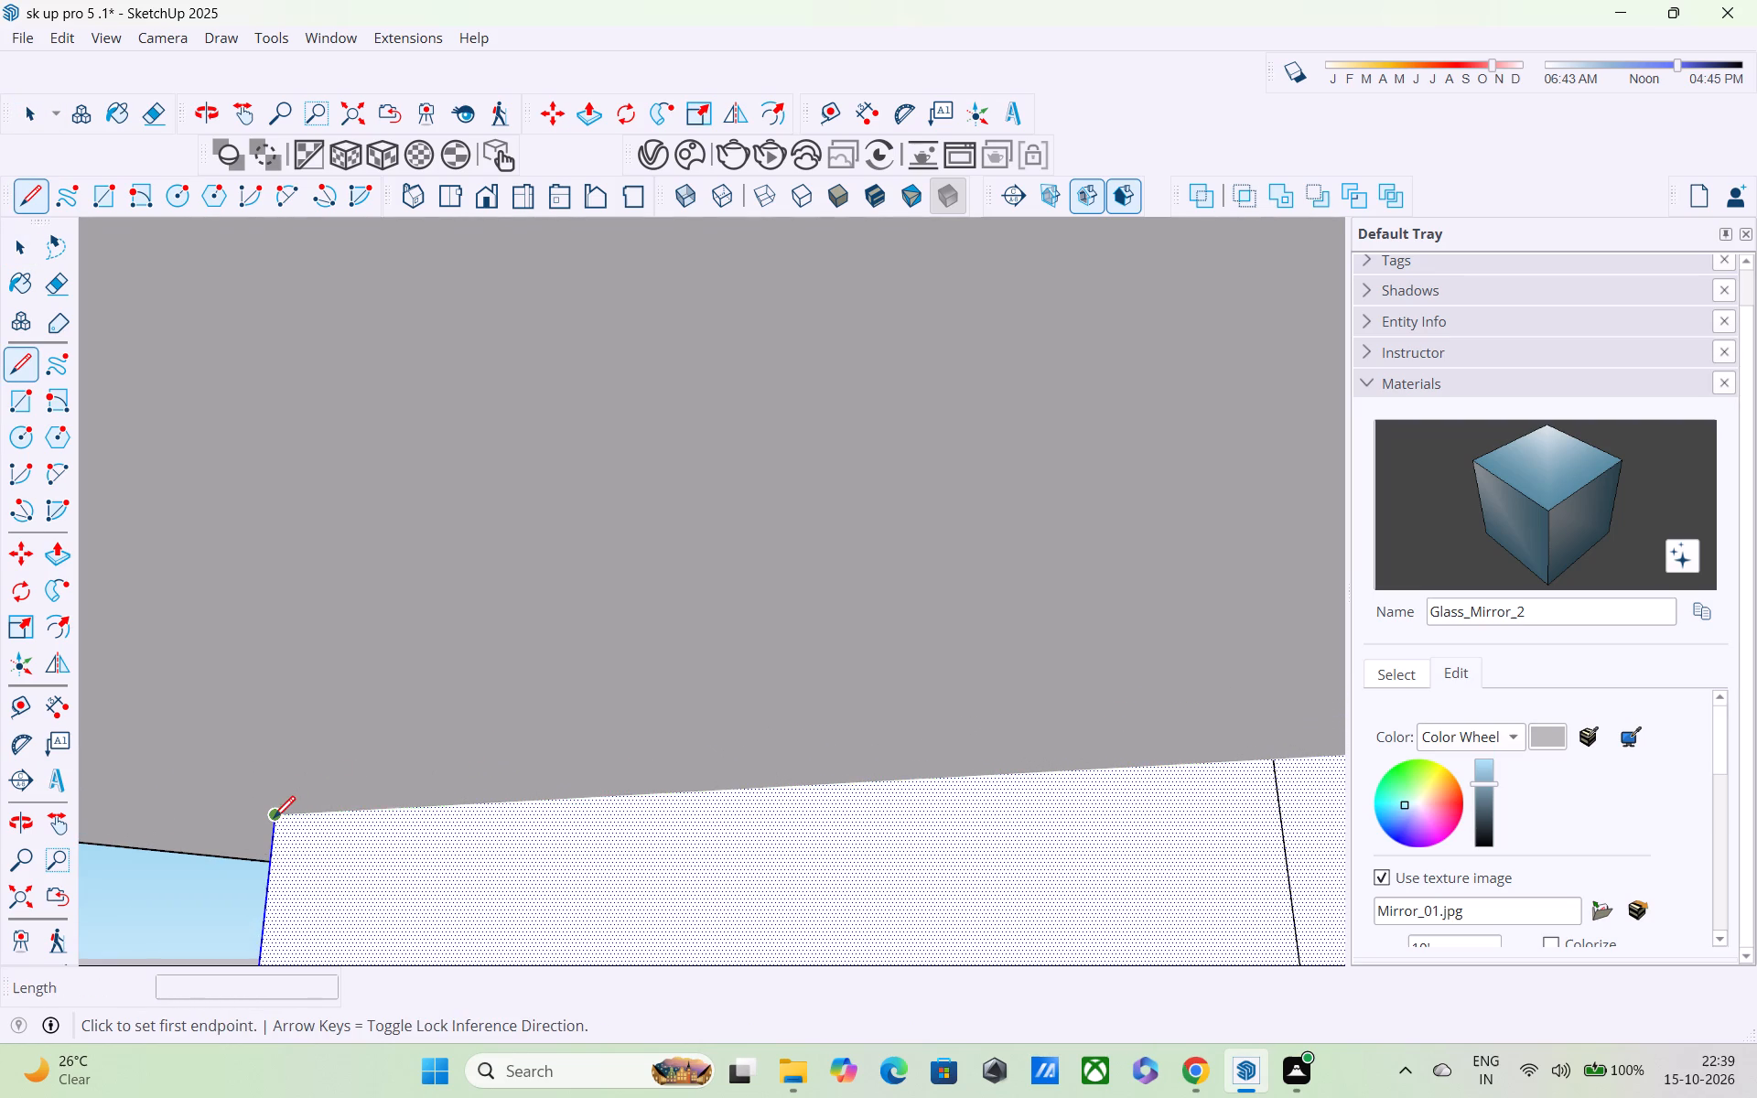
left_click(274, 820)
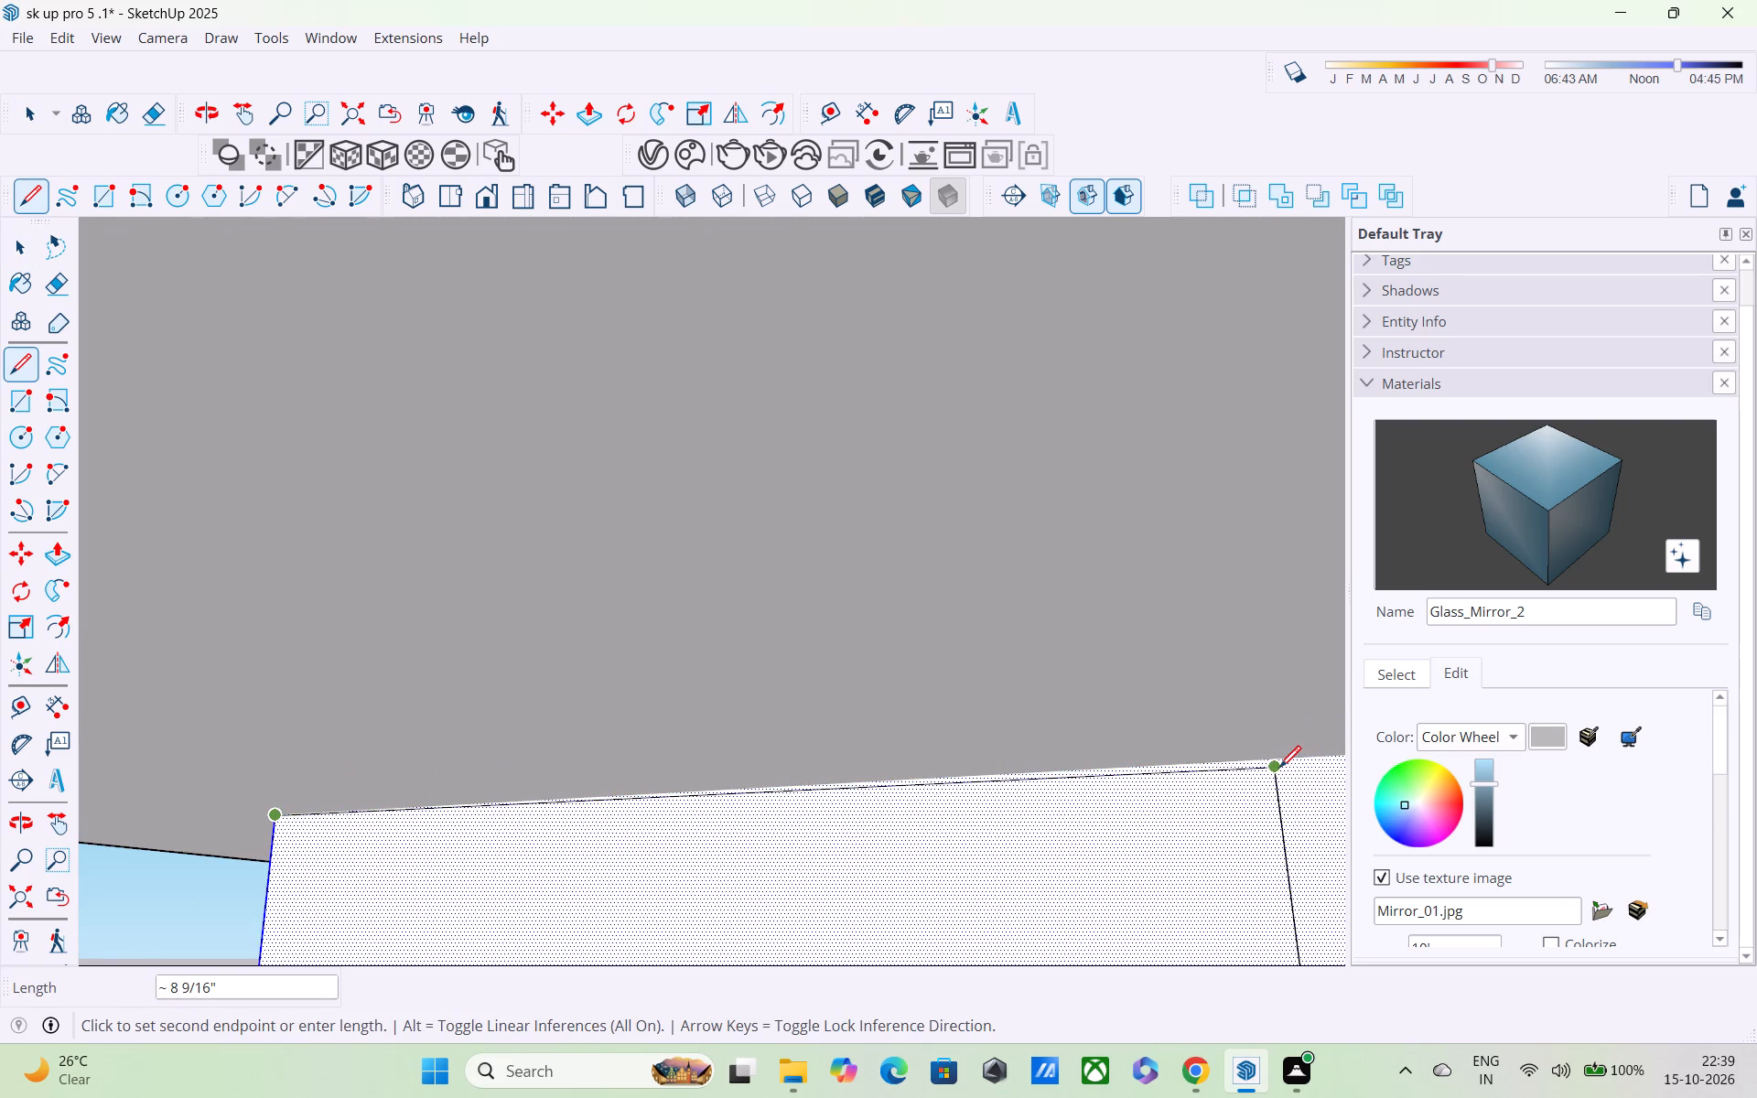
left_click(1276, 764)
scroll(1268, 775, "down", 3)
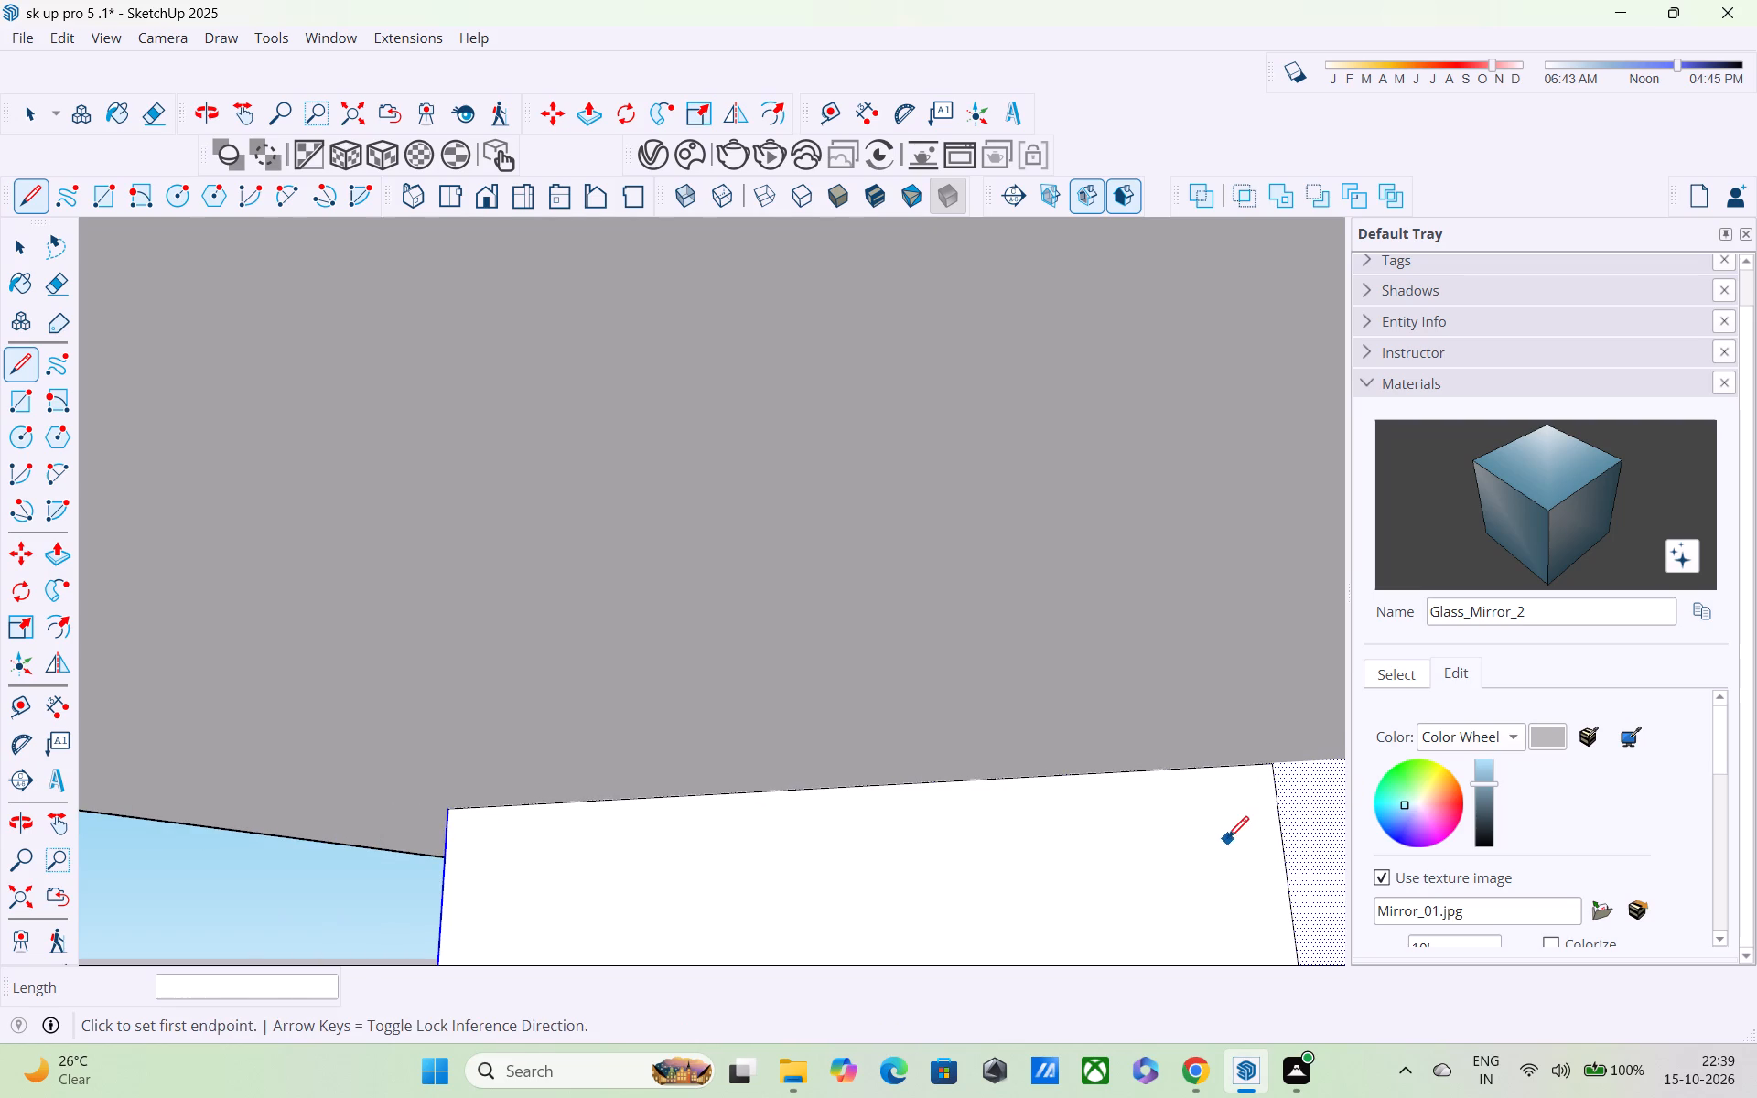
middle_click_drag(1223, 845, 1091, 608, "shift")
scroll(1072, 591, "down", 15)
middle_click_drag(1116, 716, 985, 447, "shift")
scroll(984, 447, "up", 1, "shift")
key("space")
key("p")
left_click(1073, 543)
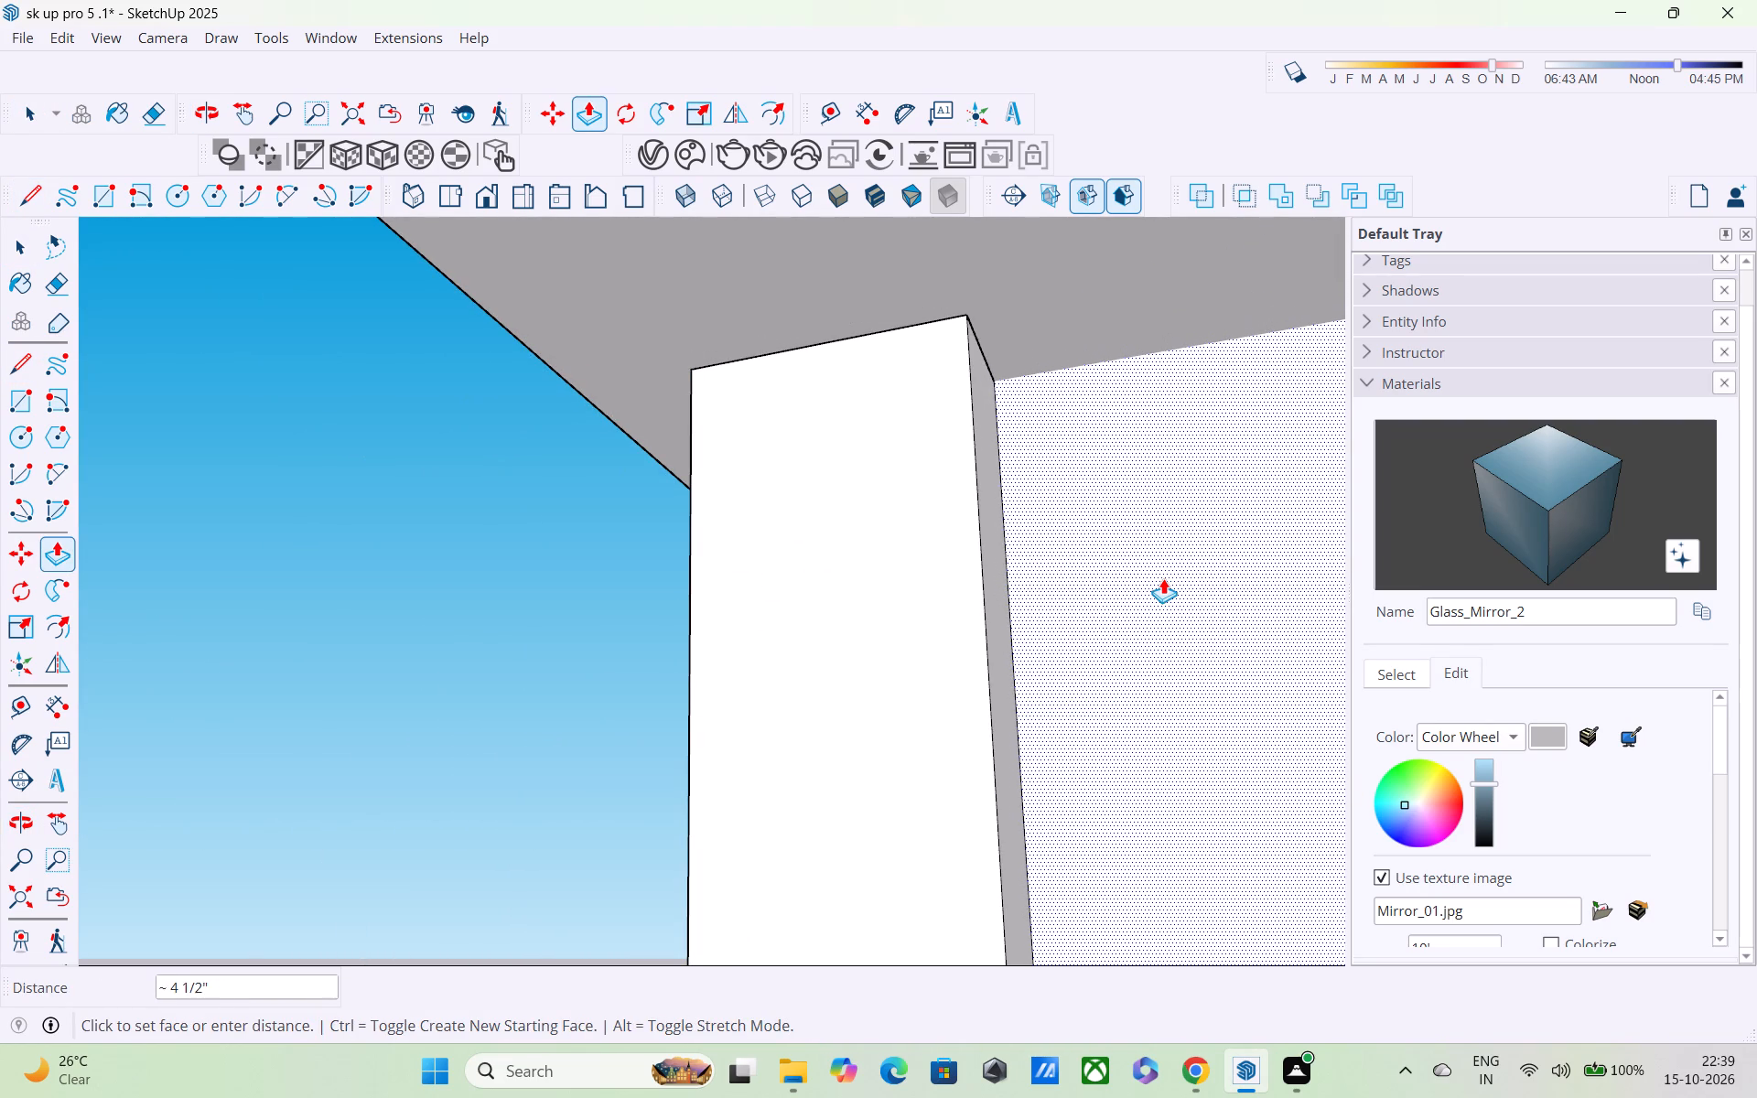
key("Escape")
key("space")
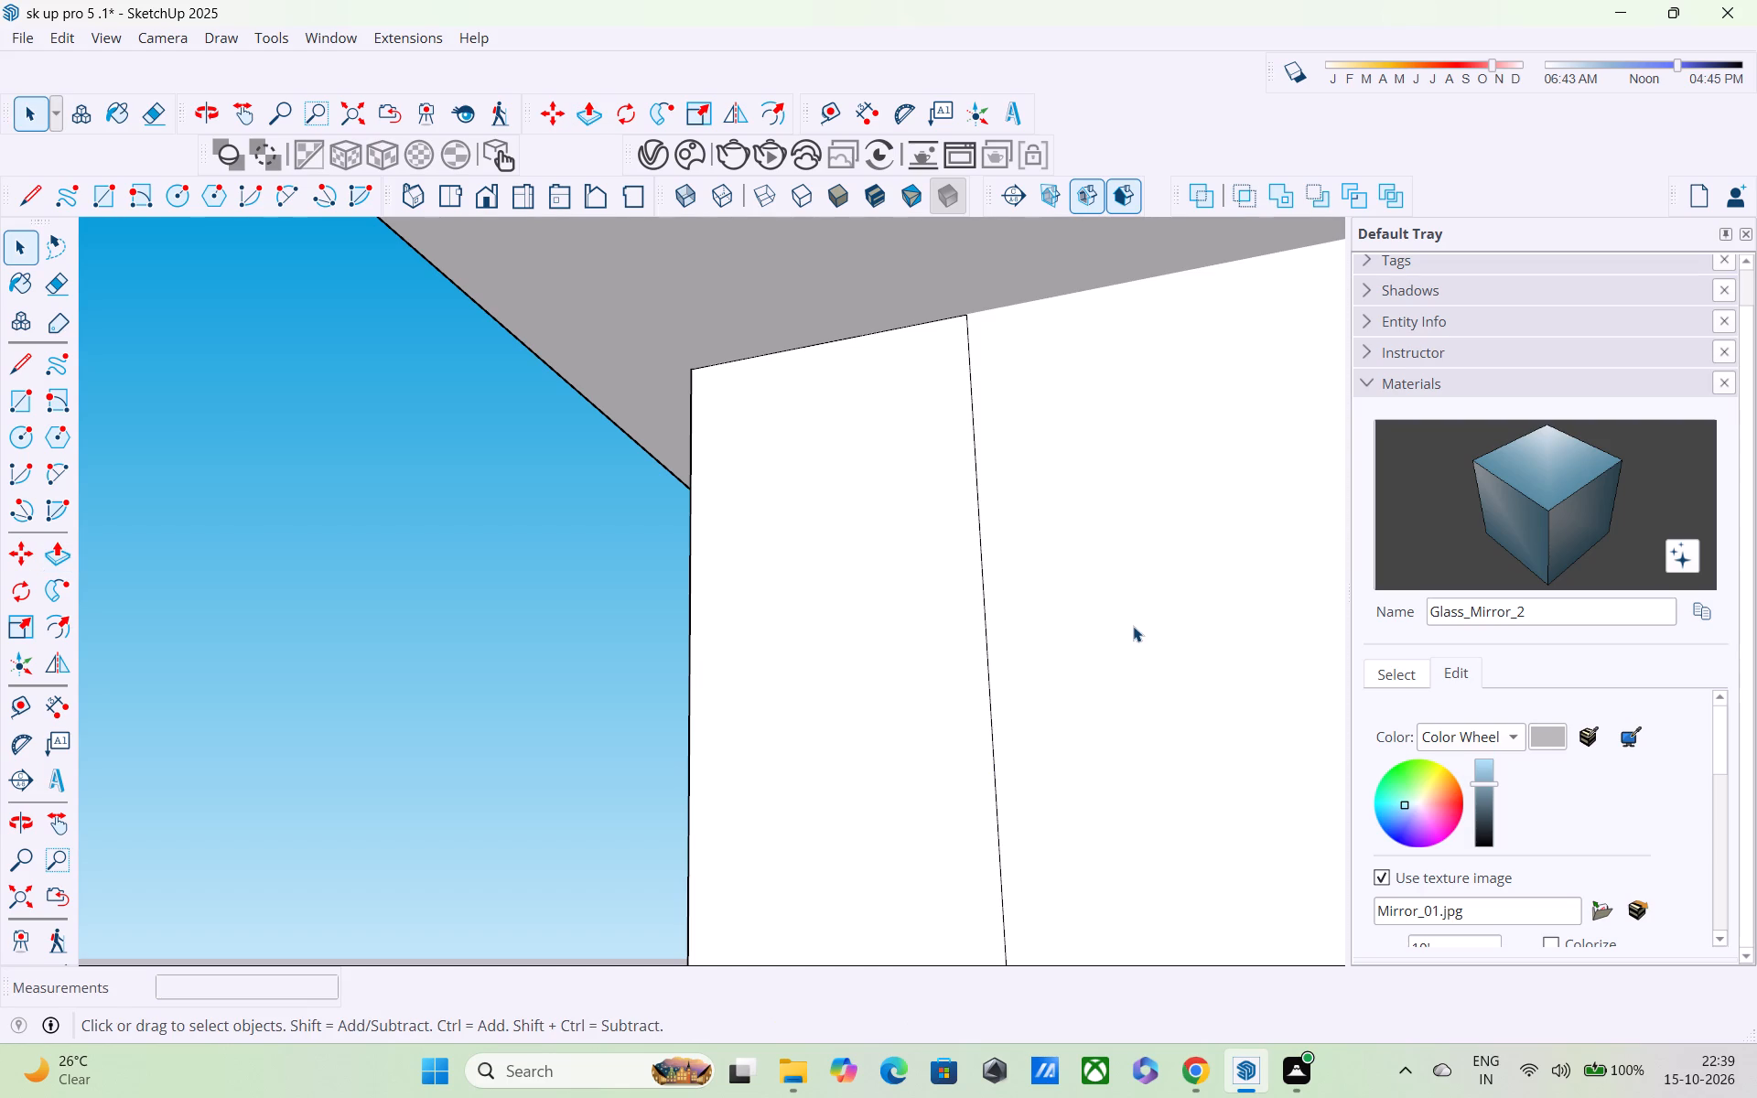
Delete the larger side wall face on the inner side of the vertical line, keeping the narrow outer strip.
left_click(1132, 626)
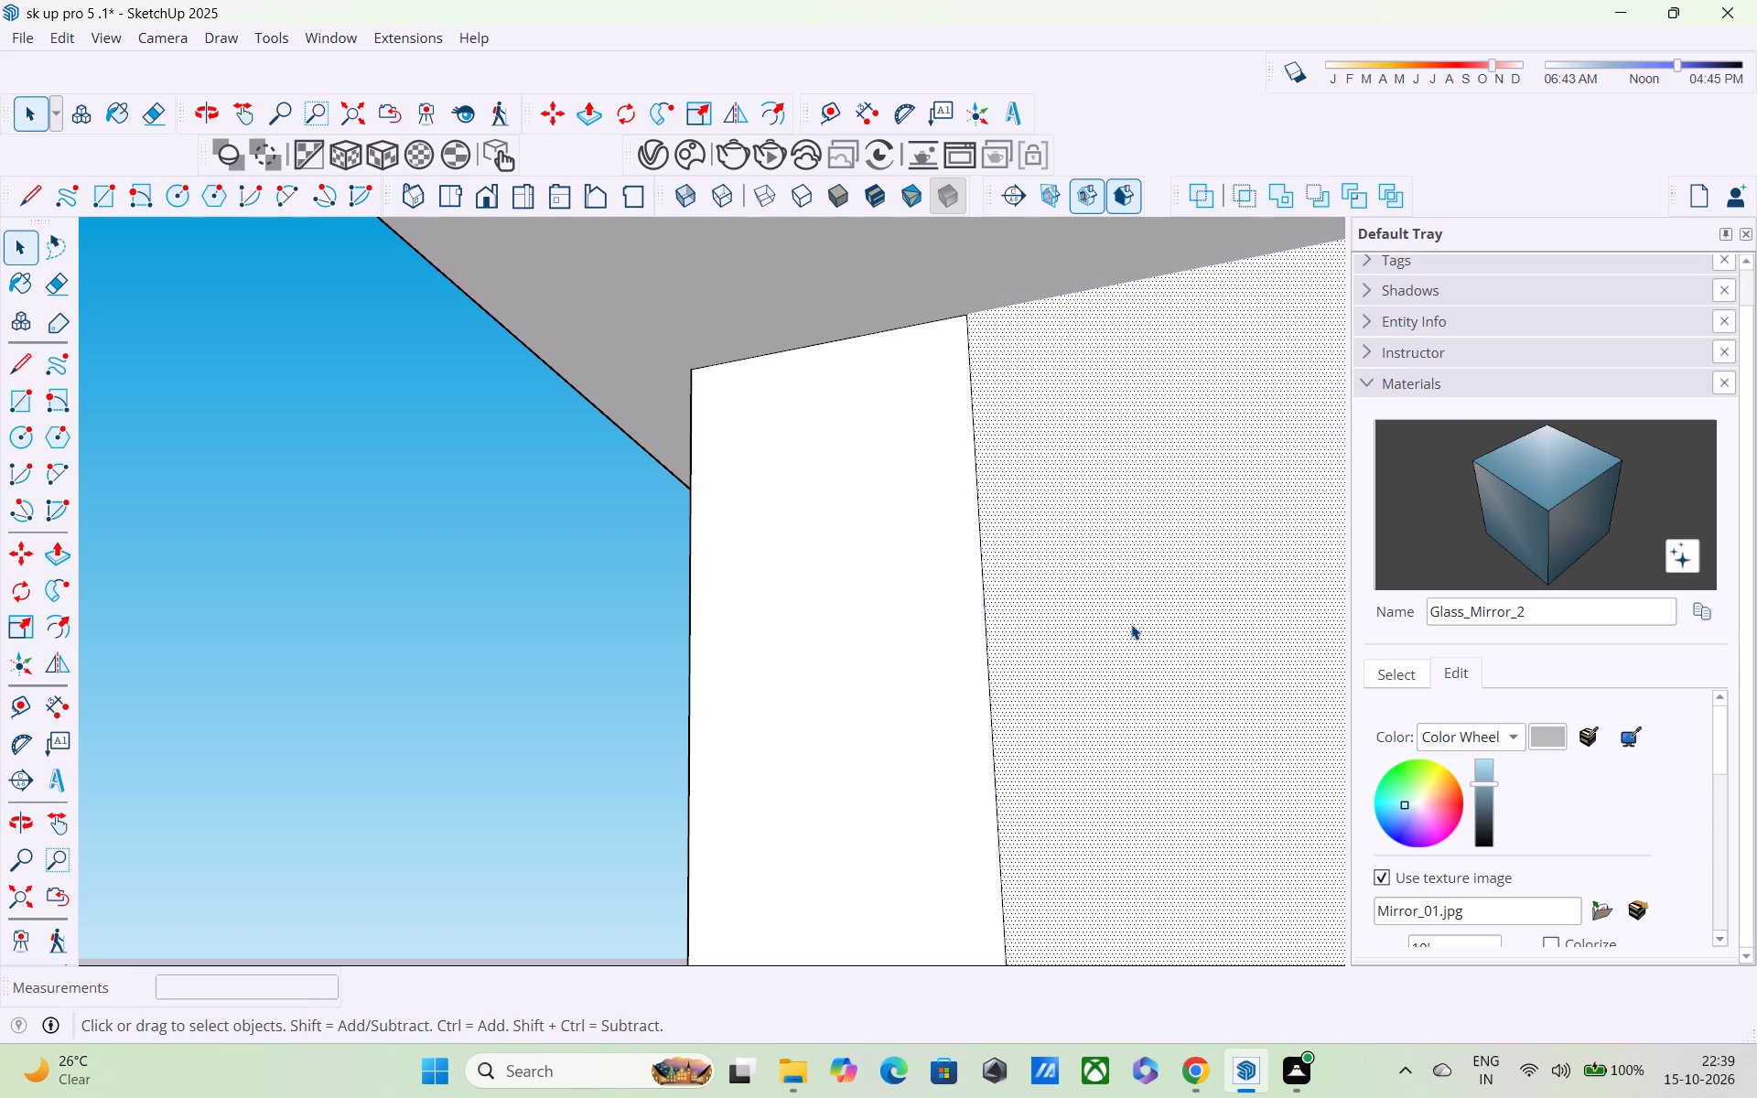
key("Delete")
Examine the opened side wall and both balconies from the front, the side and below.
scroll(1101, 613, "down", 4)
middle_click_drag(1099, 622, 1169, 705)
scroll(1169, 705, "up", 1)
scroll(1168, 701, "down", 2)
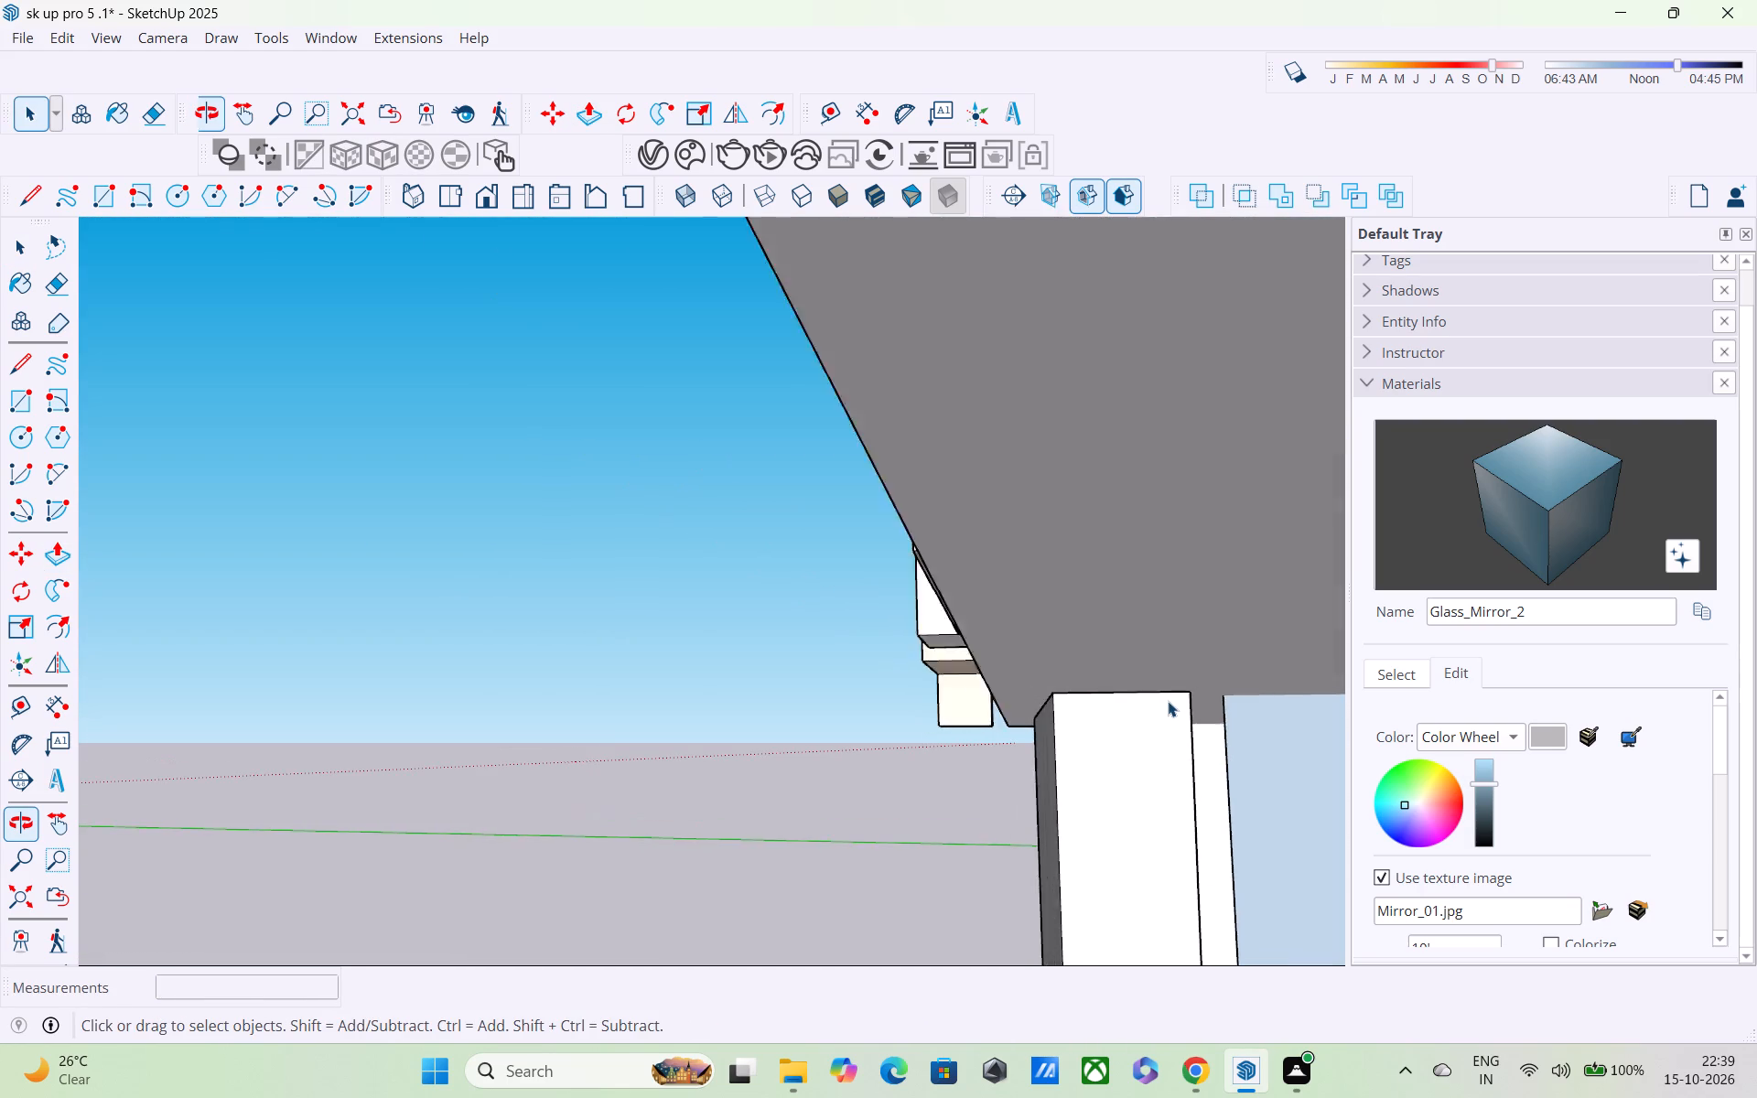
scroll(1168, 701, "down", 13)
middle_click_drag(1177, 722, 1317, 842)
scroll(1320, 836, "up", 1)
scroll(1324, 774, "down", 6)
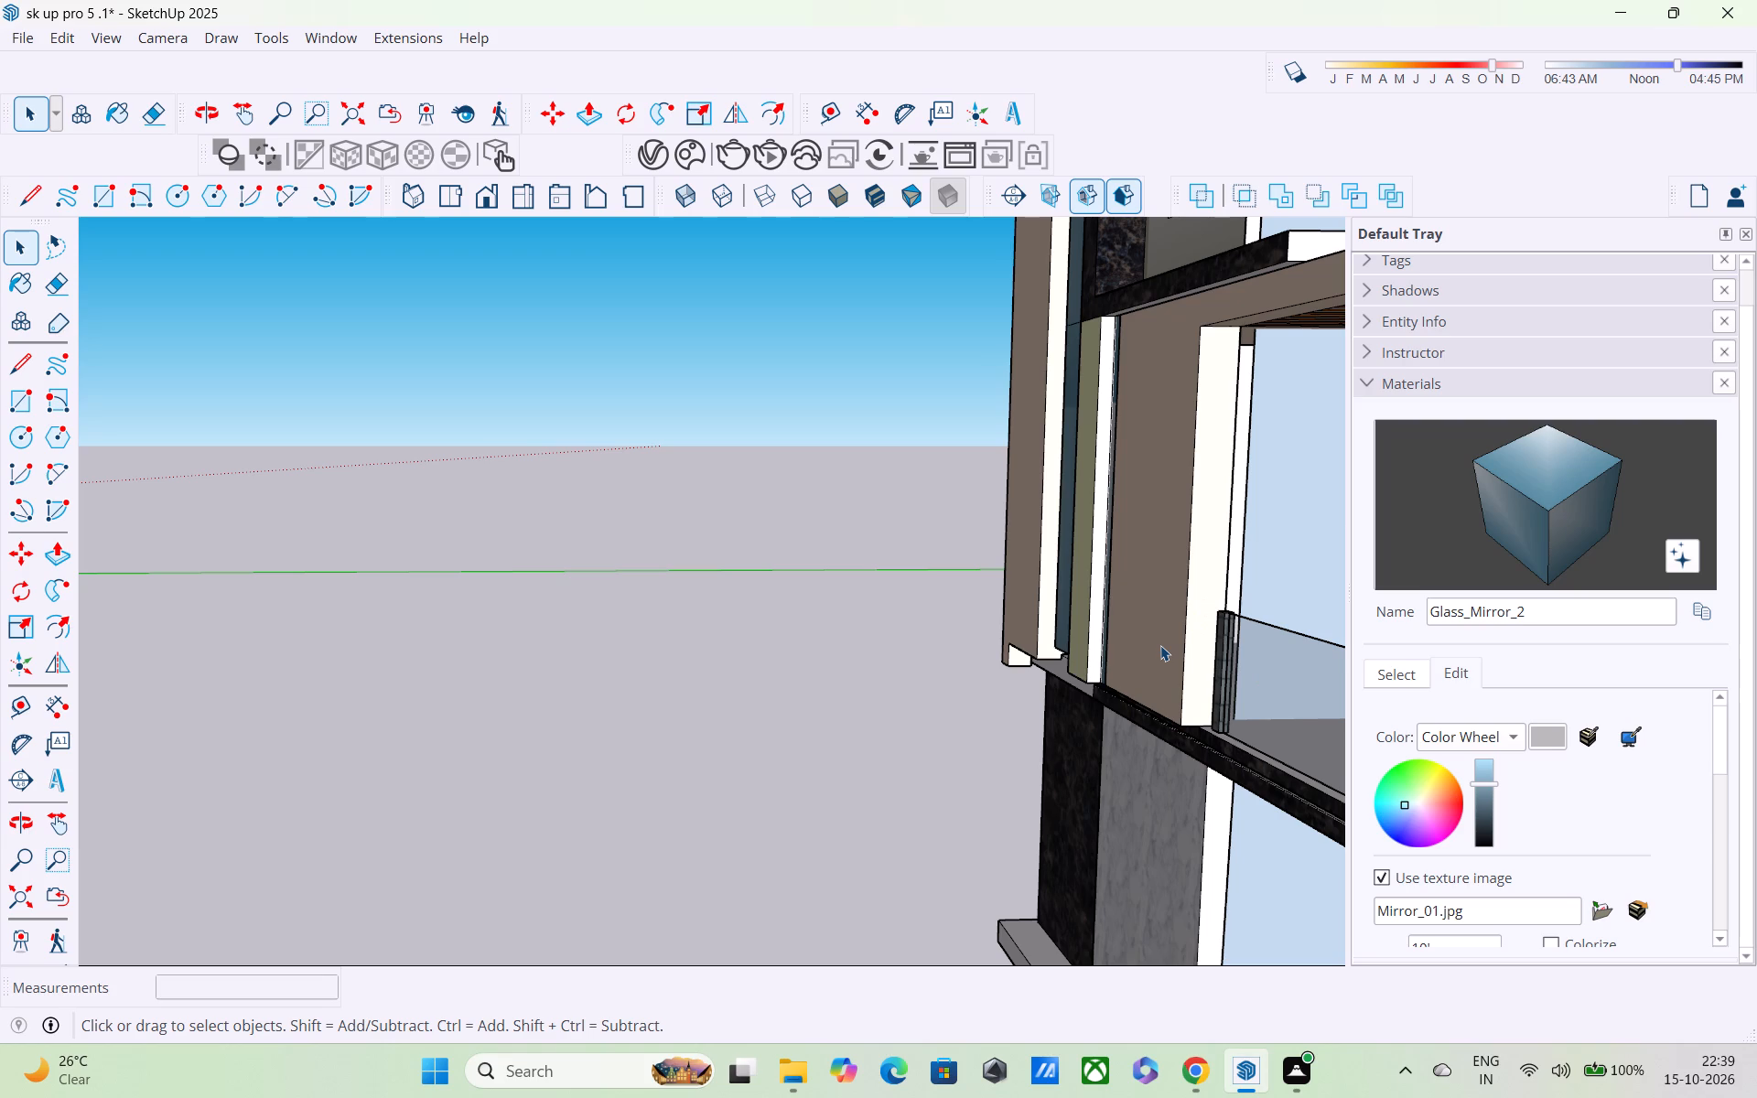
scroll(1071, 642, "down", 3)
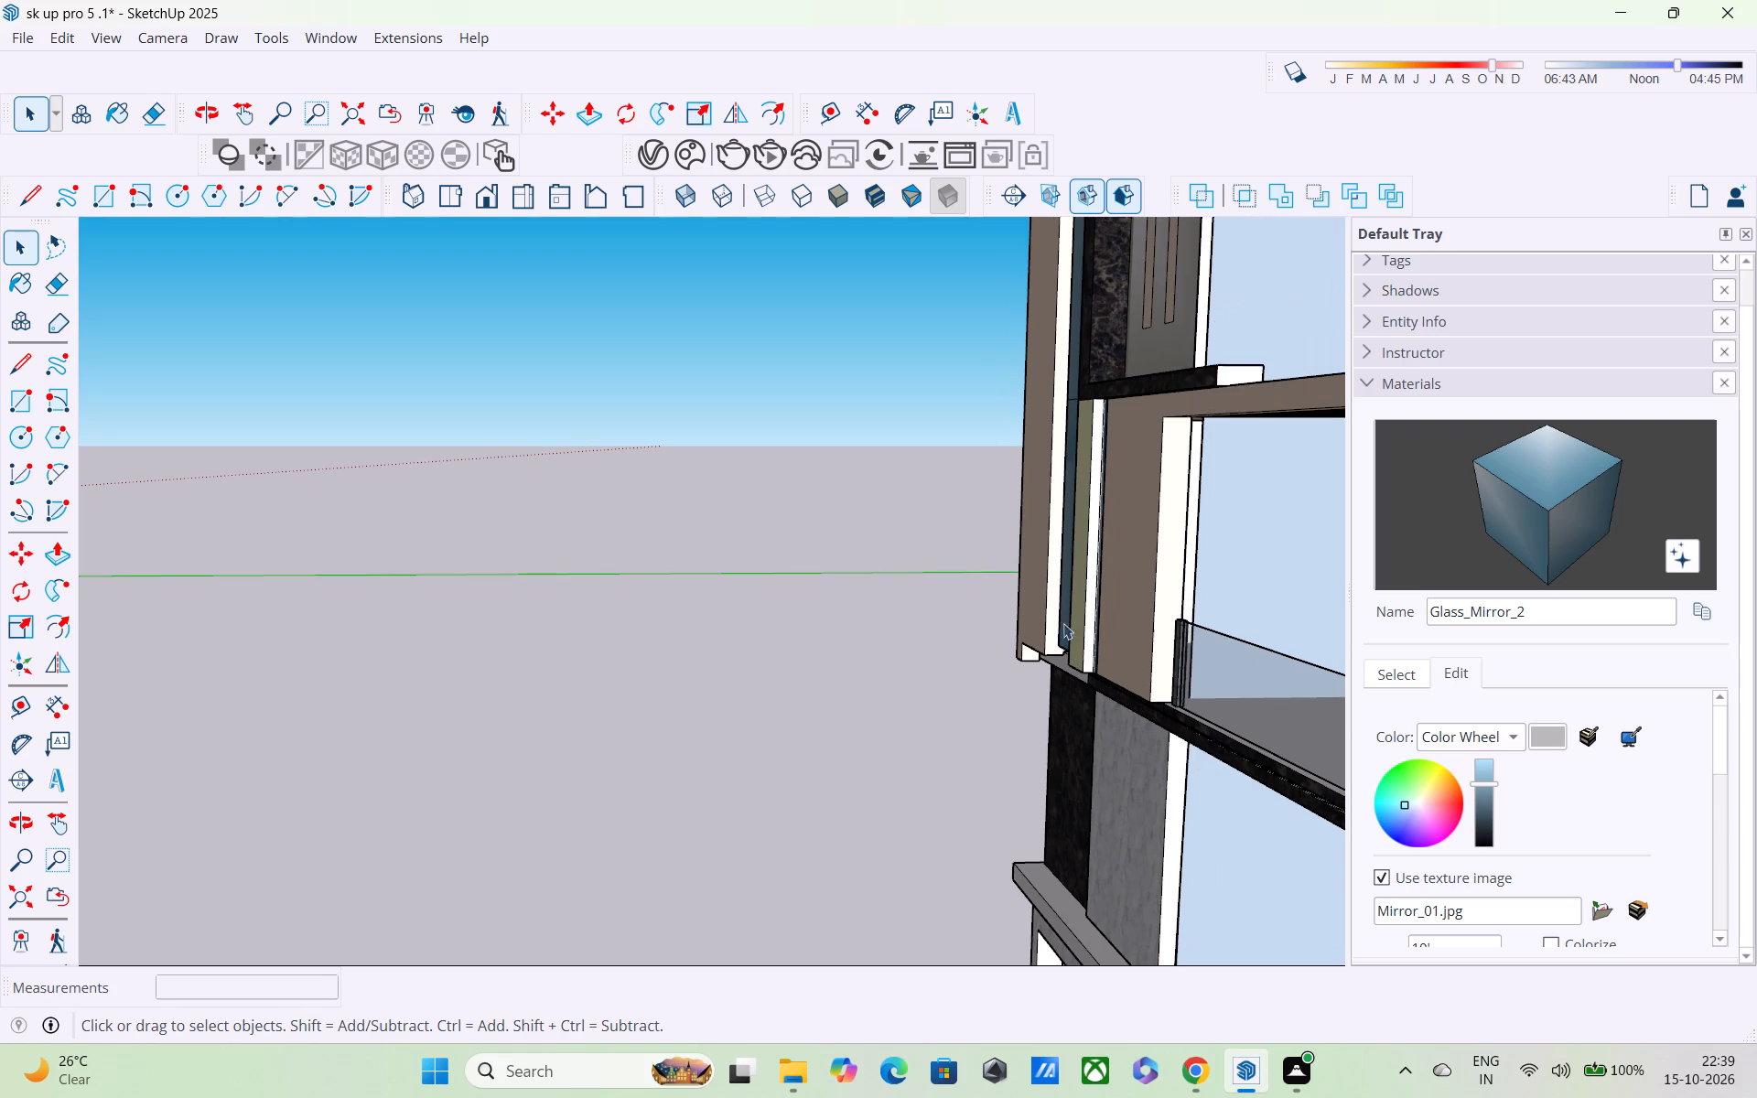
middle_click_drag(1057, 608, 922, 644, "shift")
scroll(925, 637, "down", 4)
middle_click_drag(1015, 633, 1217, 542)
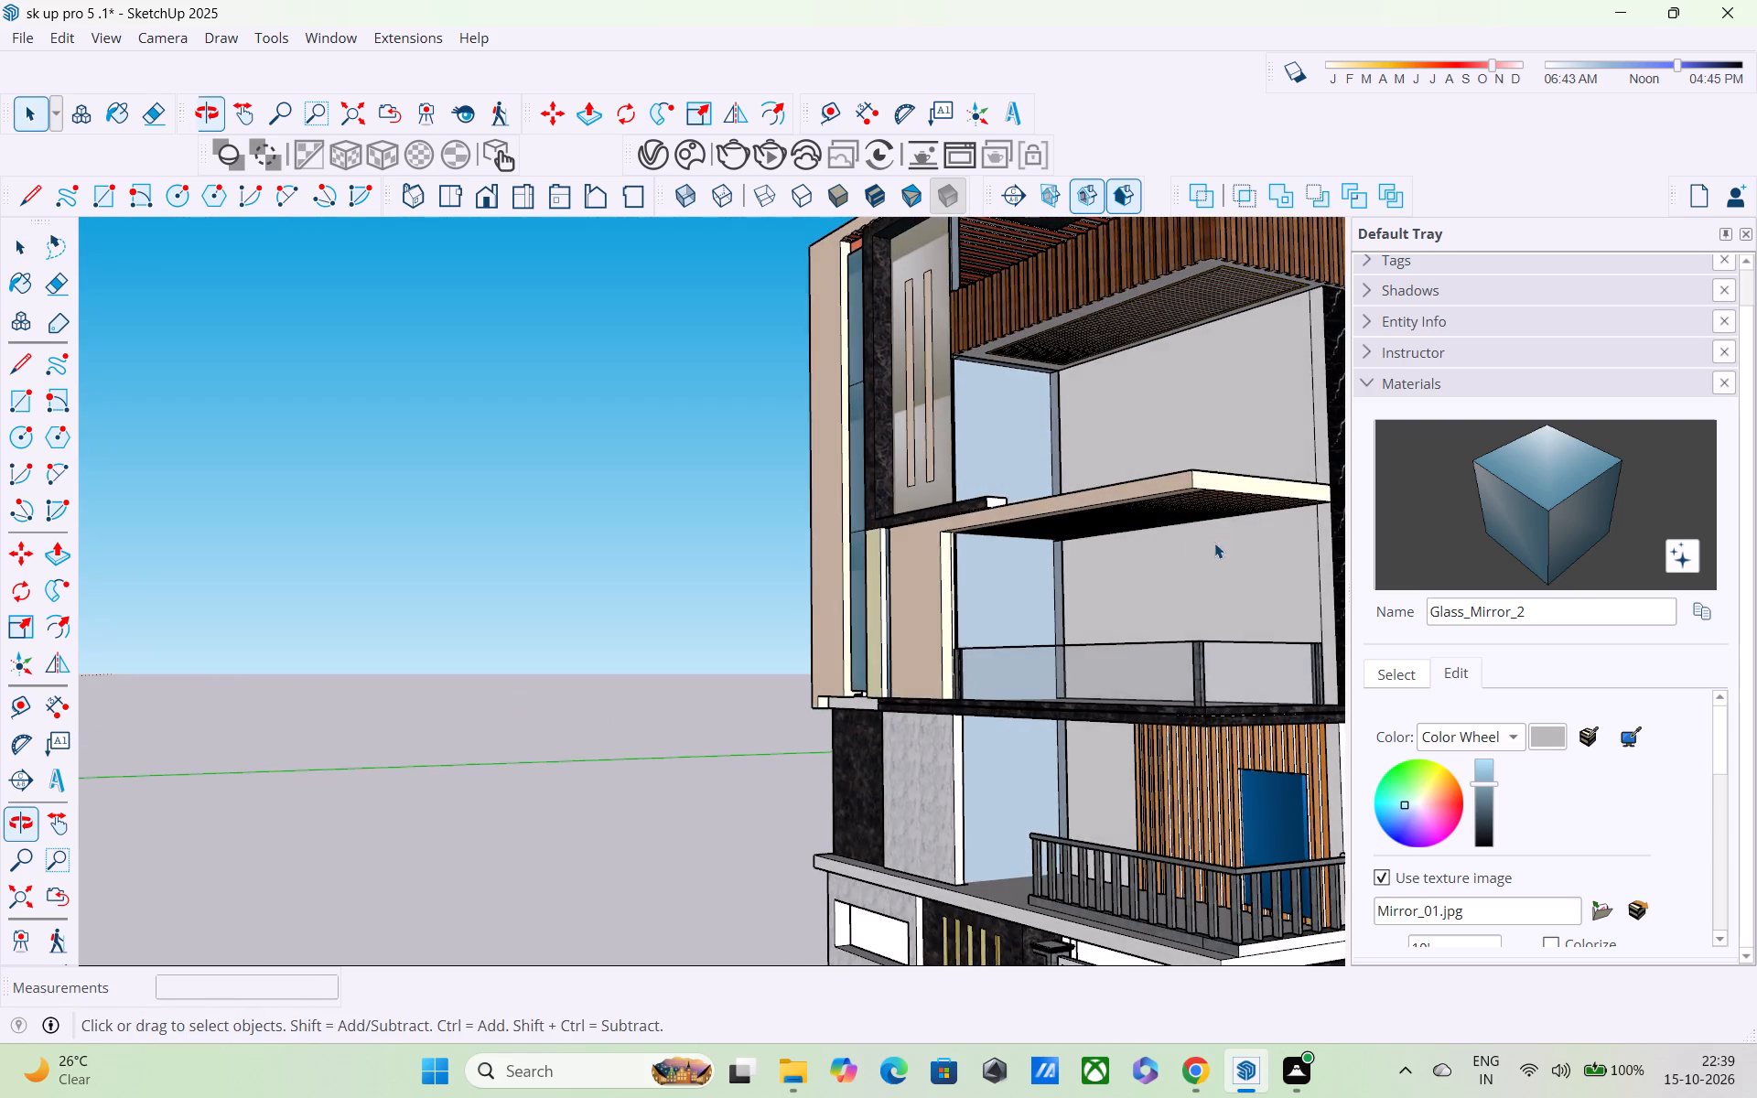
middle_click_drag(1159, 557, 1175, 465)
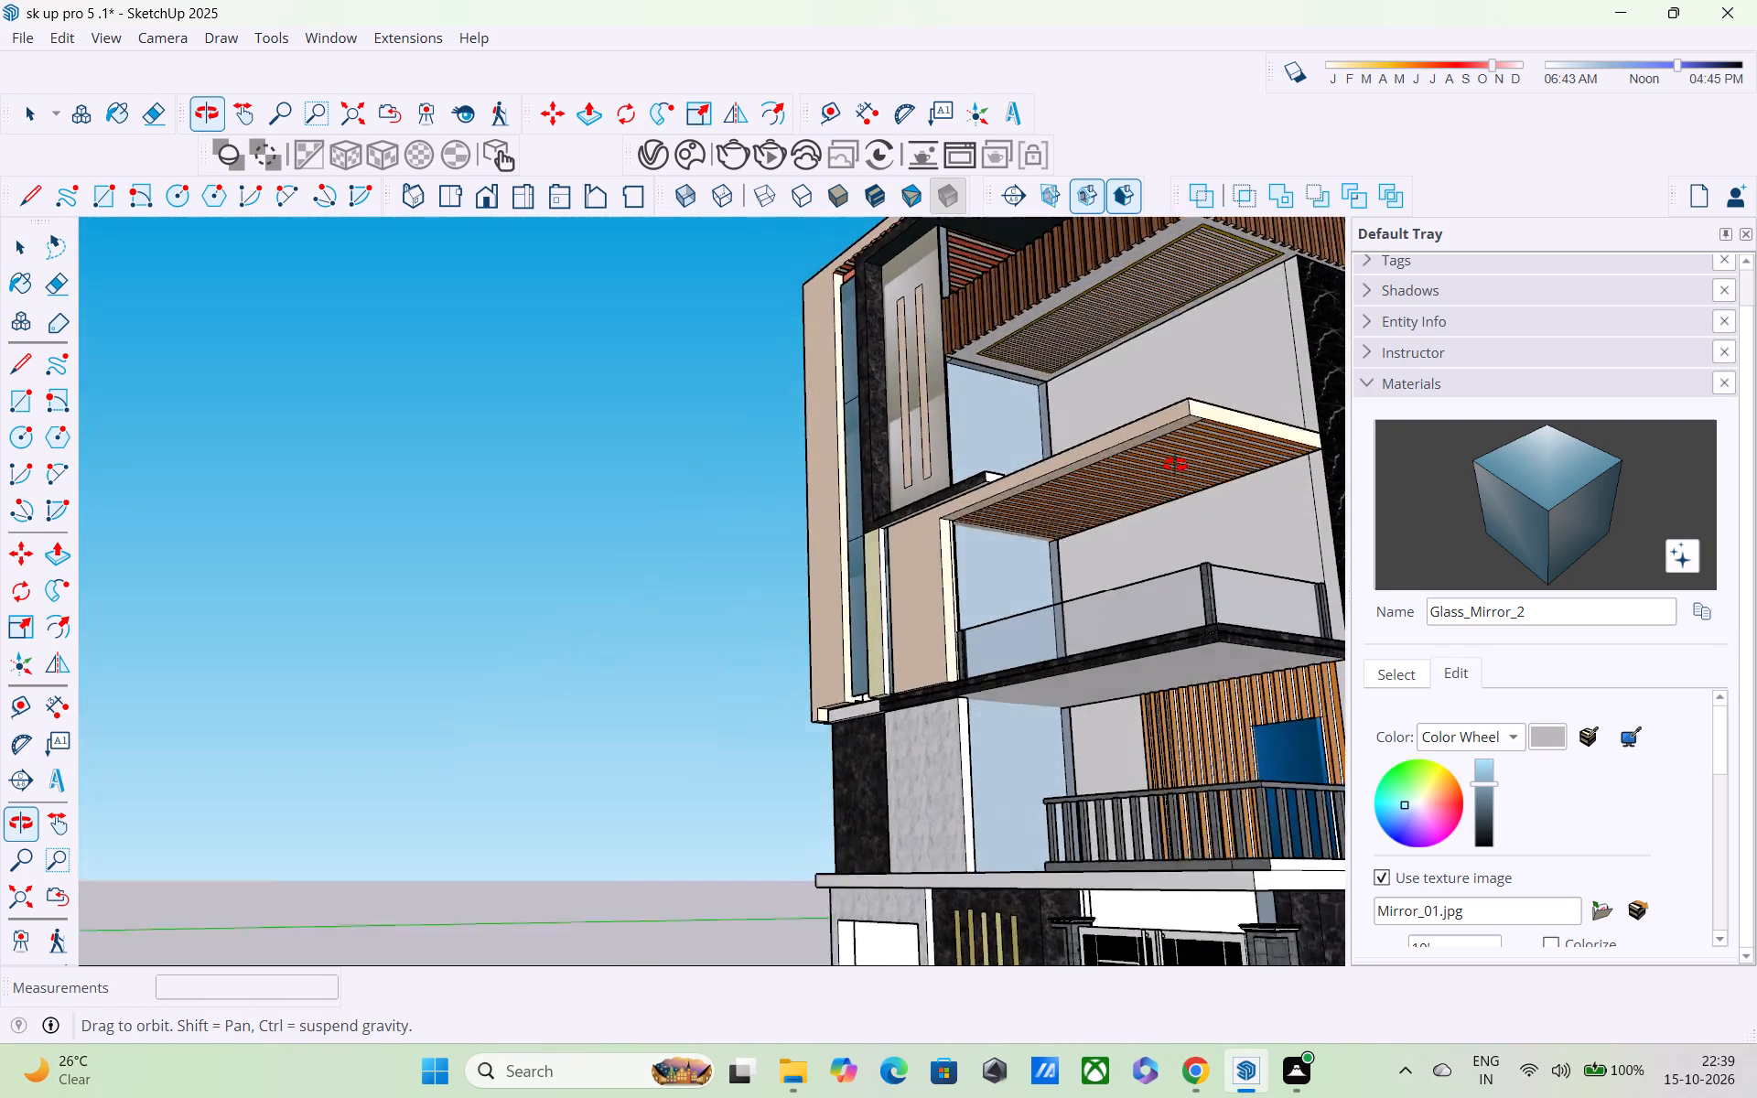
middle_click_drag(1175, 465, 992, 624)
scroll(993, 625, "up", 3)
scroll(991, 623, "down", 4)
scroll(979, 612, "up", 1)
scroll(965, 598, "down", 1)
middle_click_drag(965, 598, 919, 599)
scroll(950, 620, "up", 2)
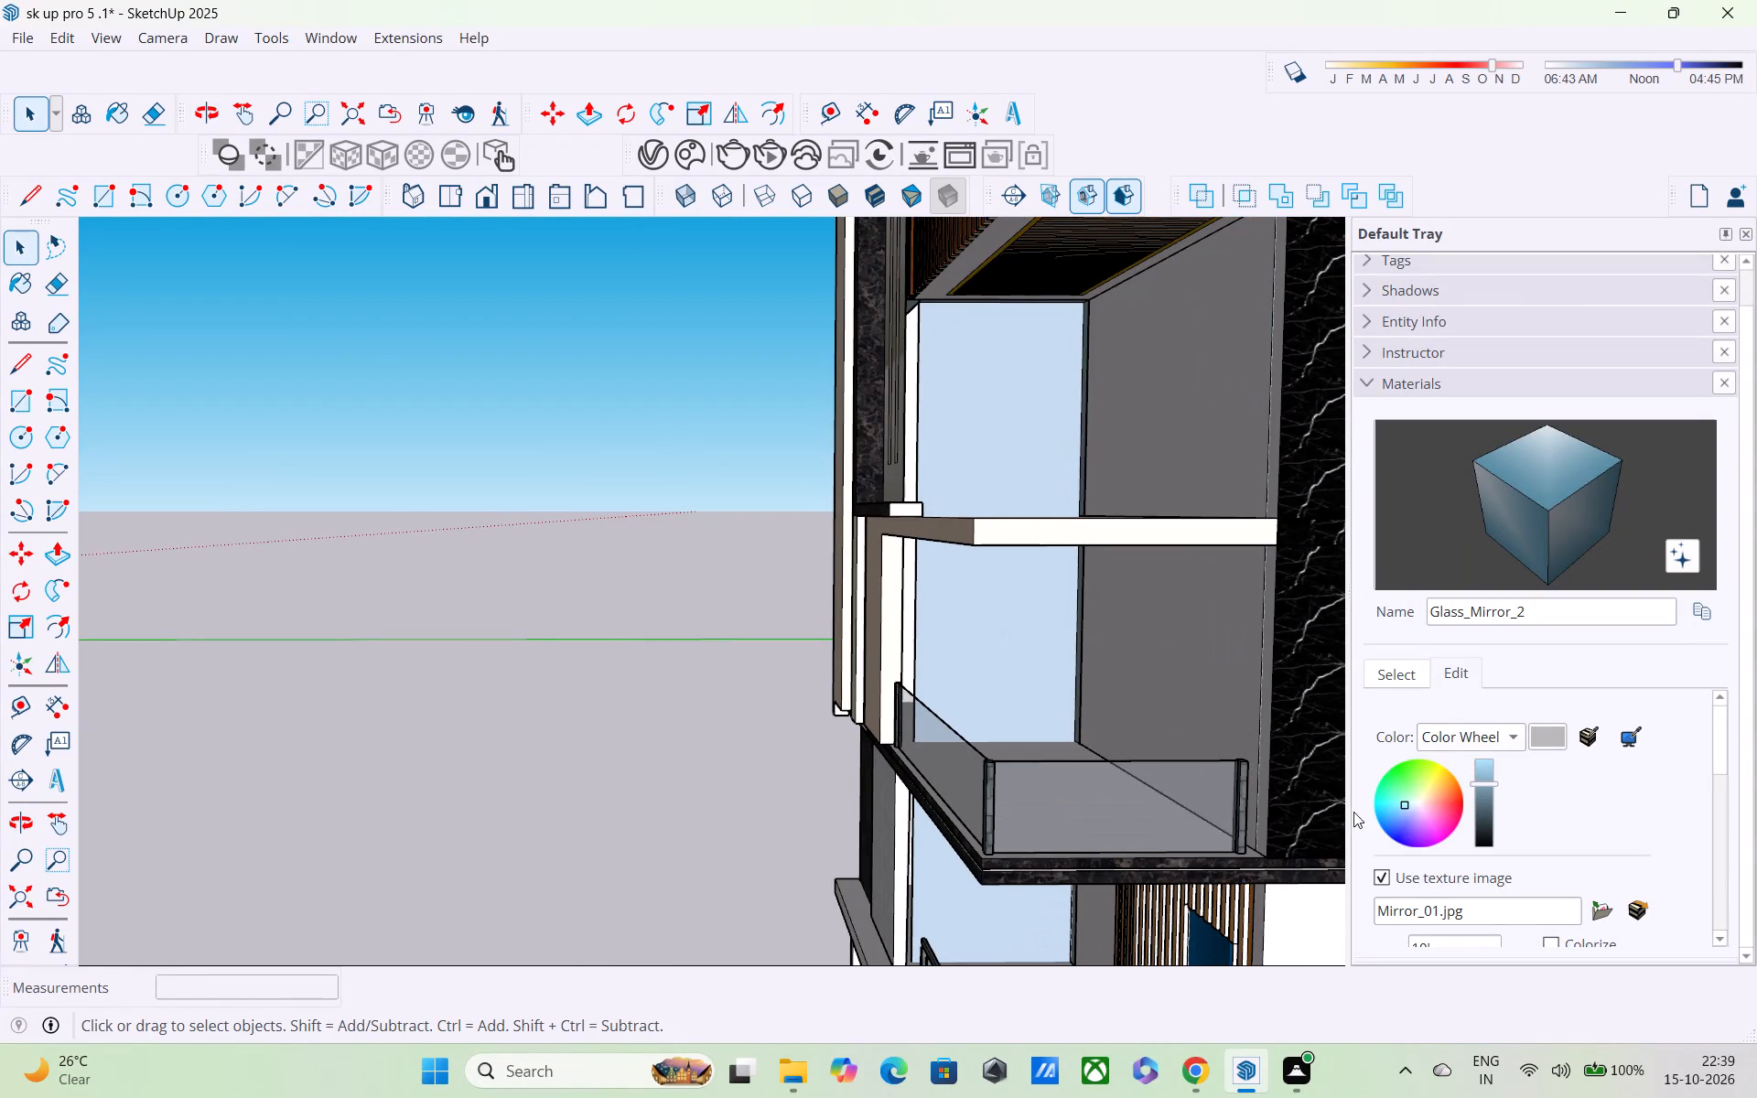
Delete the light-blue face spanning the floors behind the balconies' opened side wall.
middle_click_drag(1048, 678, 1415, 587)
middle_click_drag(1063, 644, 692, 719)
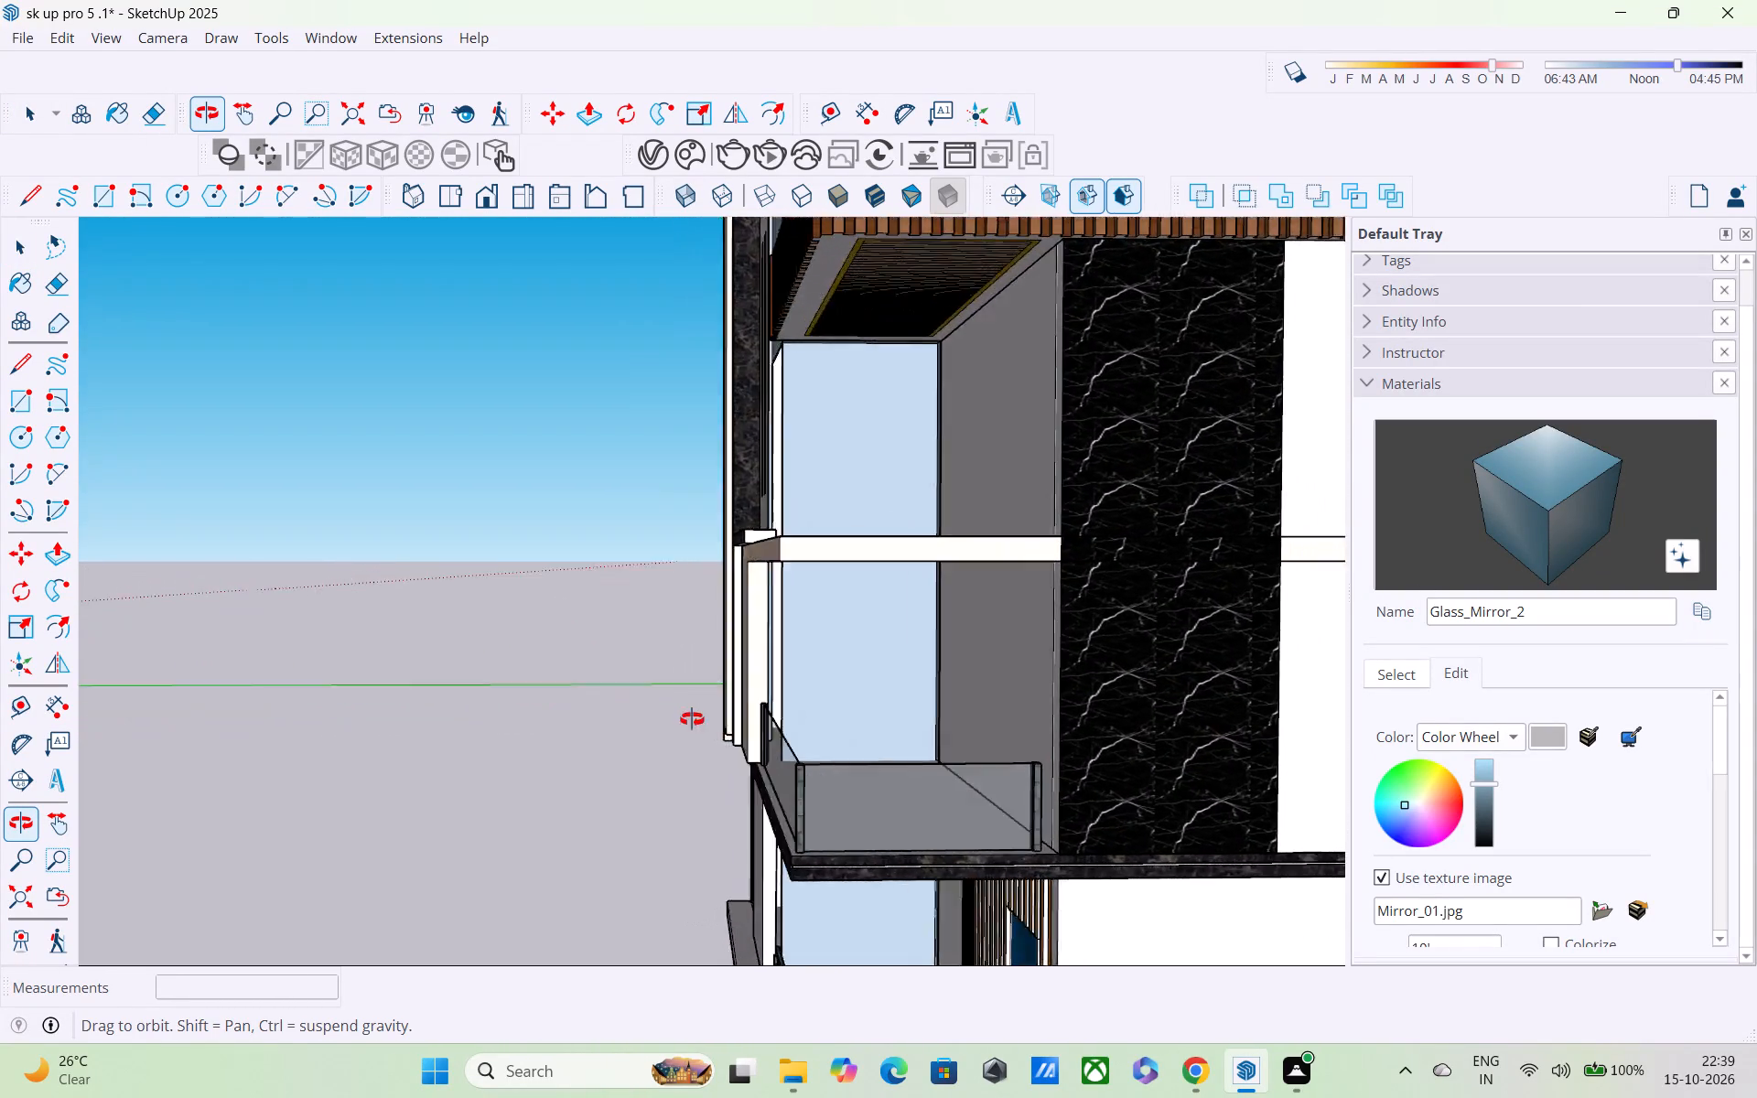
middle_click_drag(692, 719, 743, 633)
left_click(822, 604)
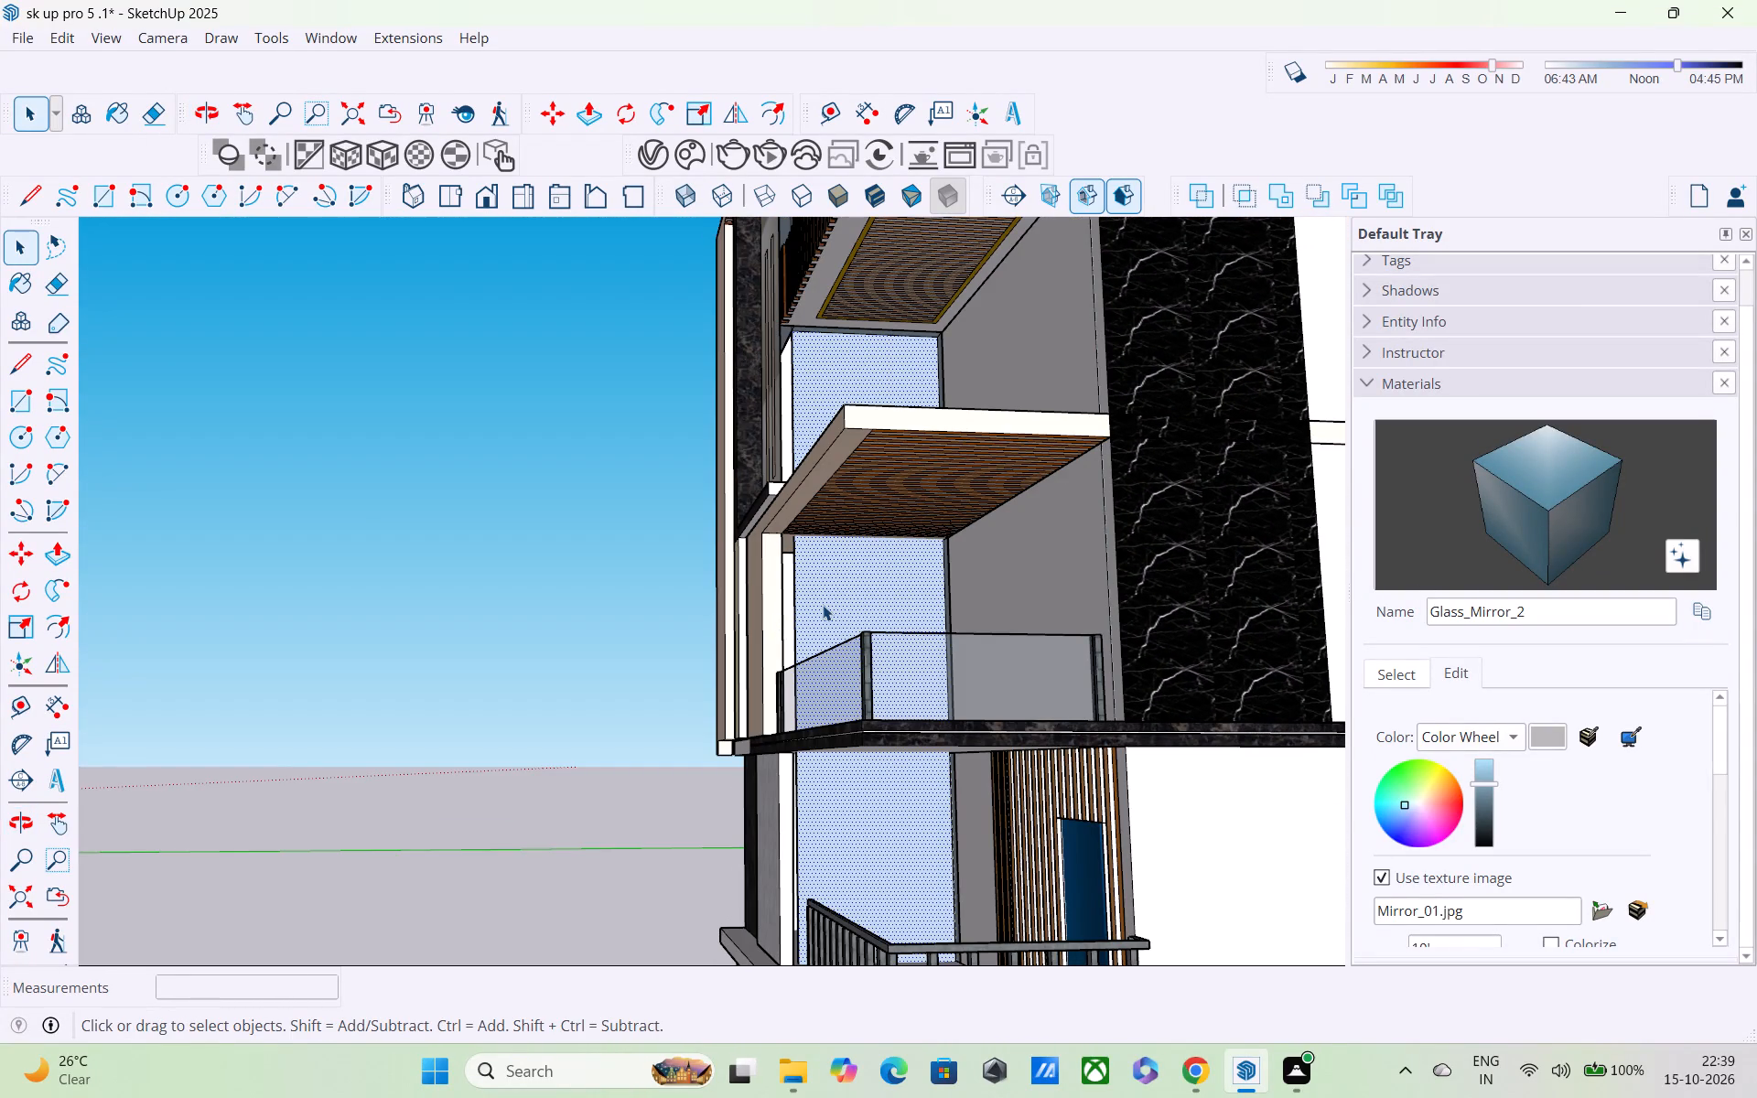
key("Delete")
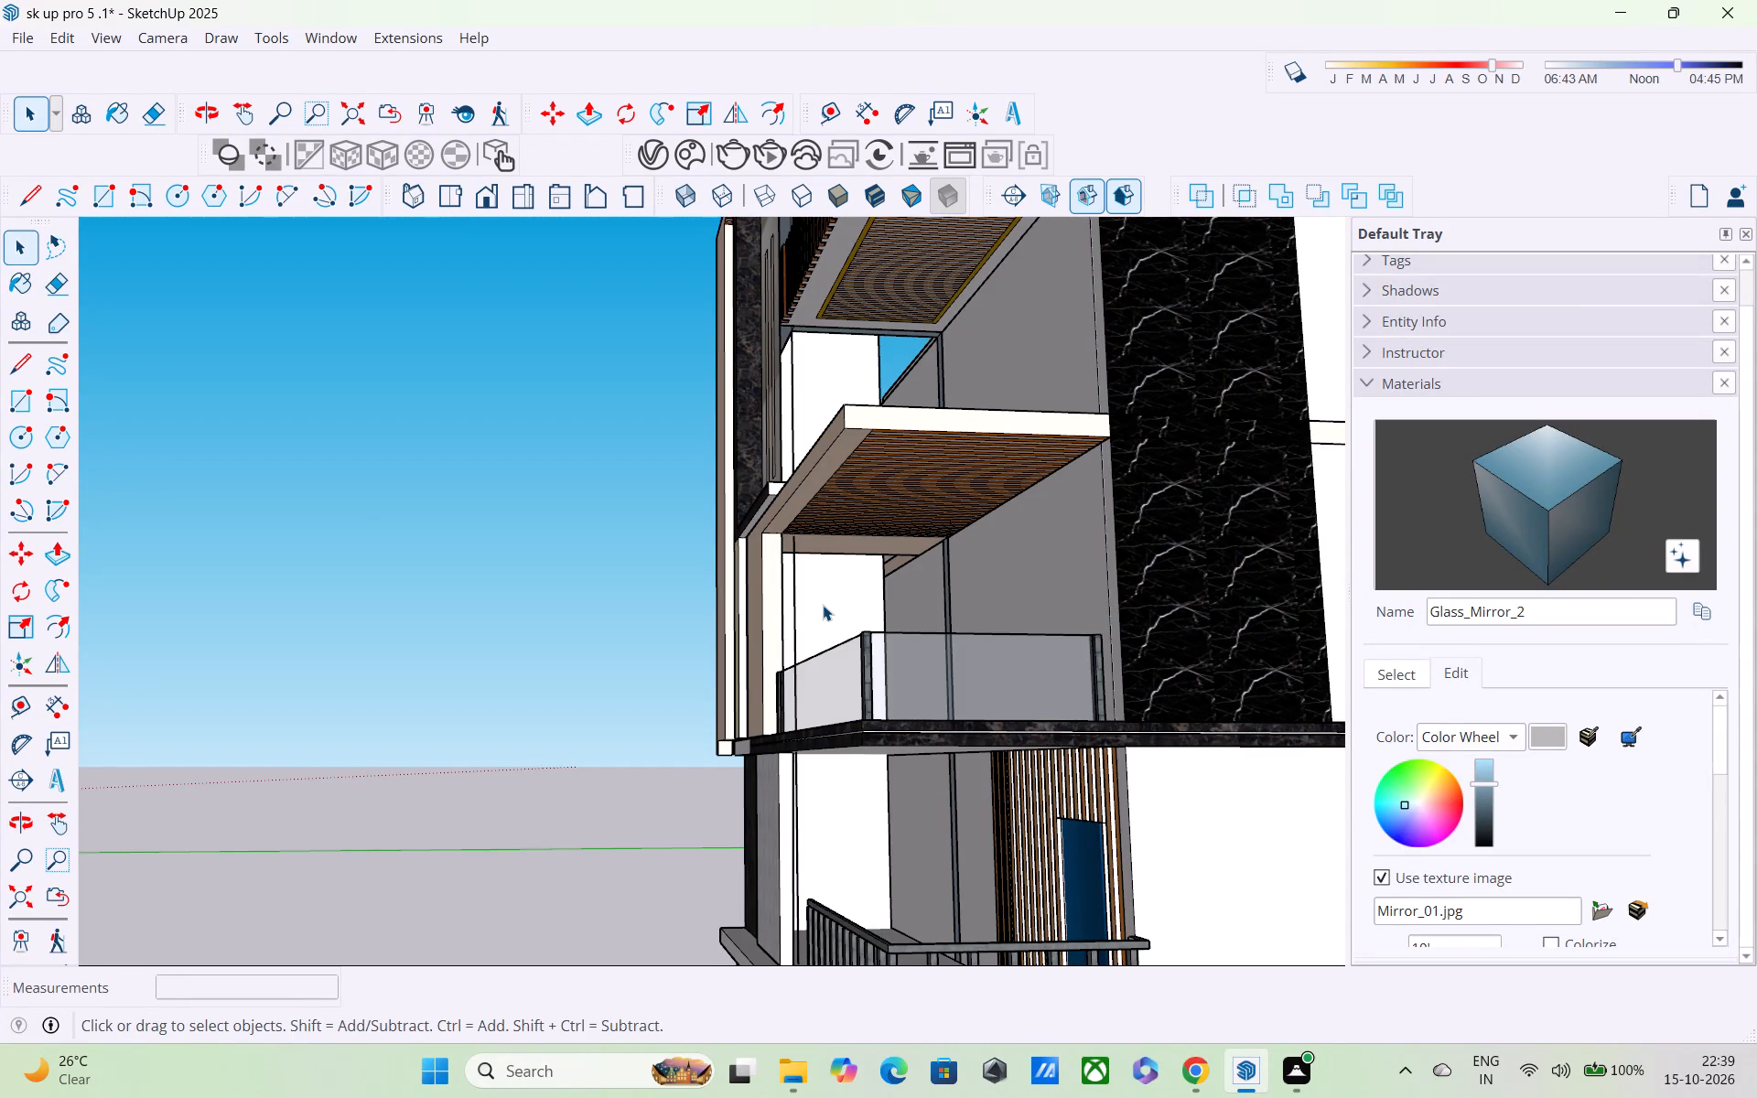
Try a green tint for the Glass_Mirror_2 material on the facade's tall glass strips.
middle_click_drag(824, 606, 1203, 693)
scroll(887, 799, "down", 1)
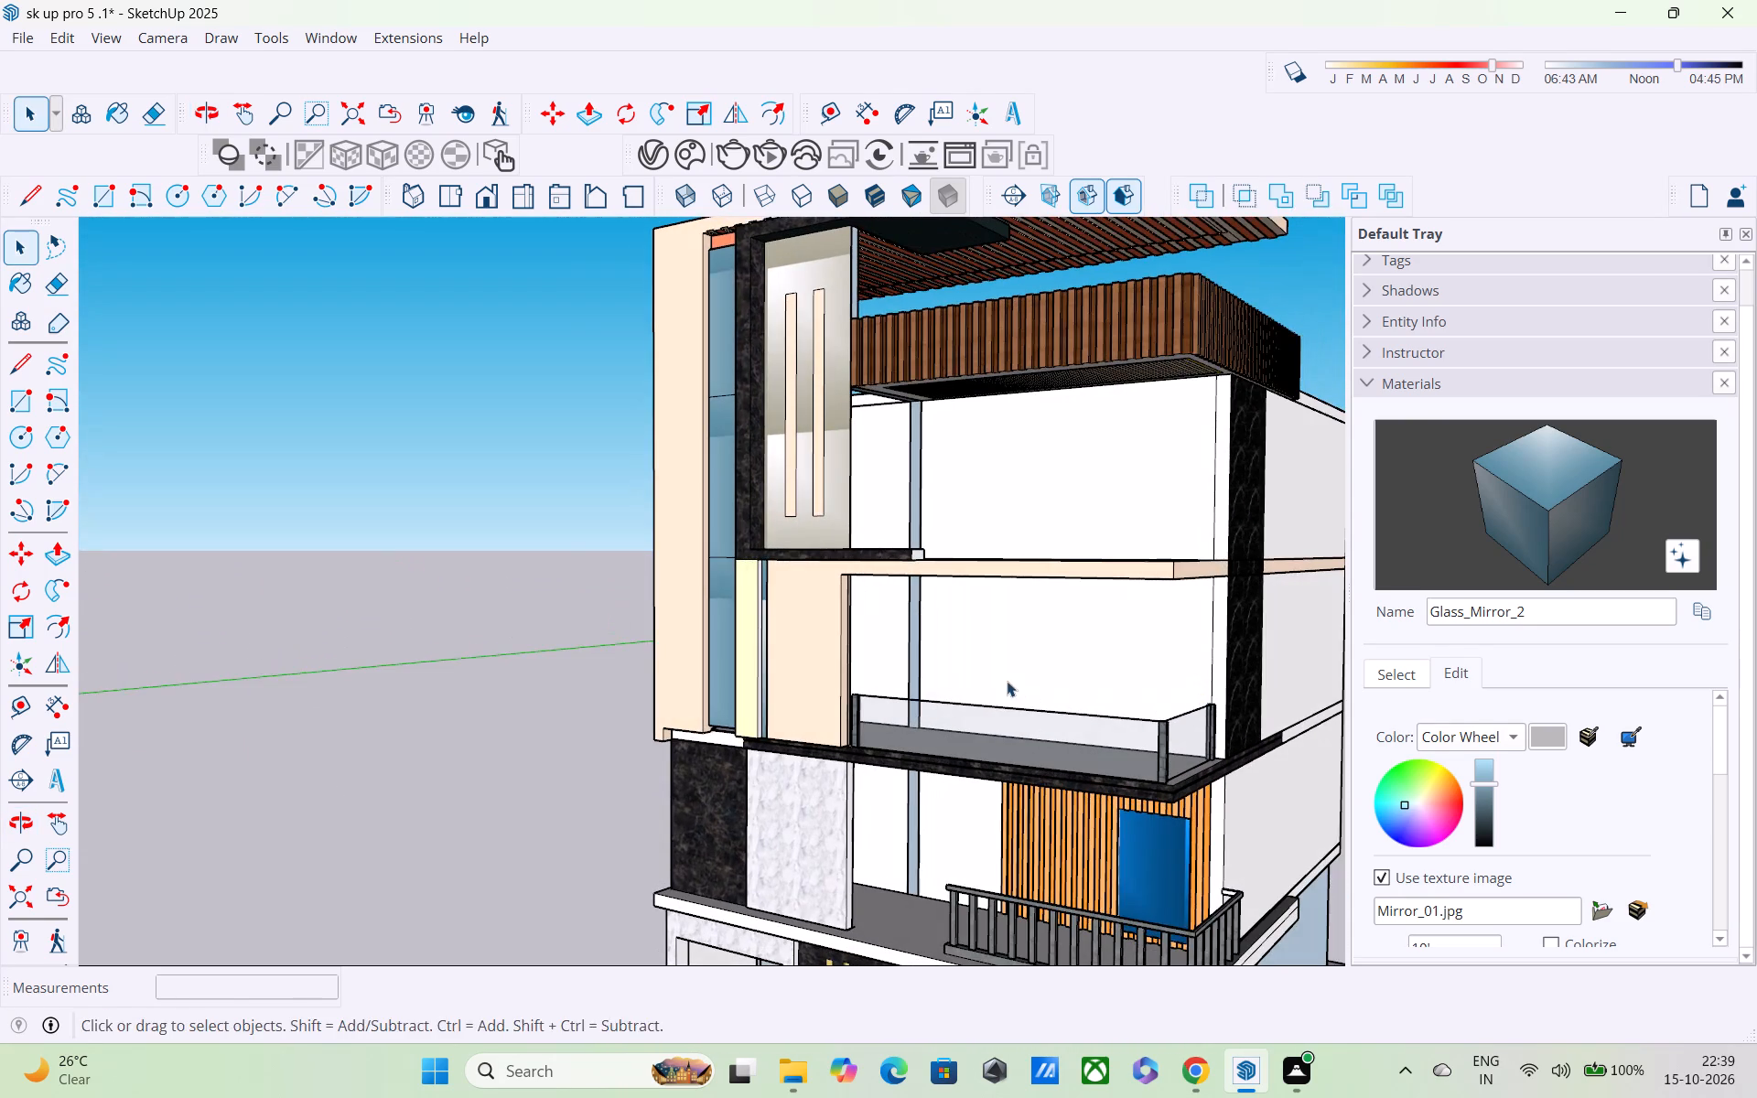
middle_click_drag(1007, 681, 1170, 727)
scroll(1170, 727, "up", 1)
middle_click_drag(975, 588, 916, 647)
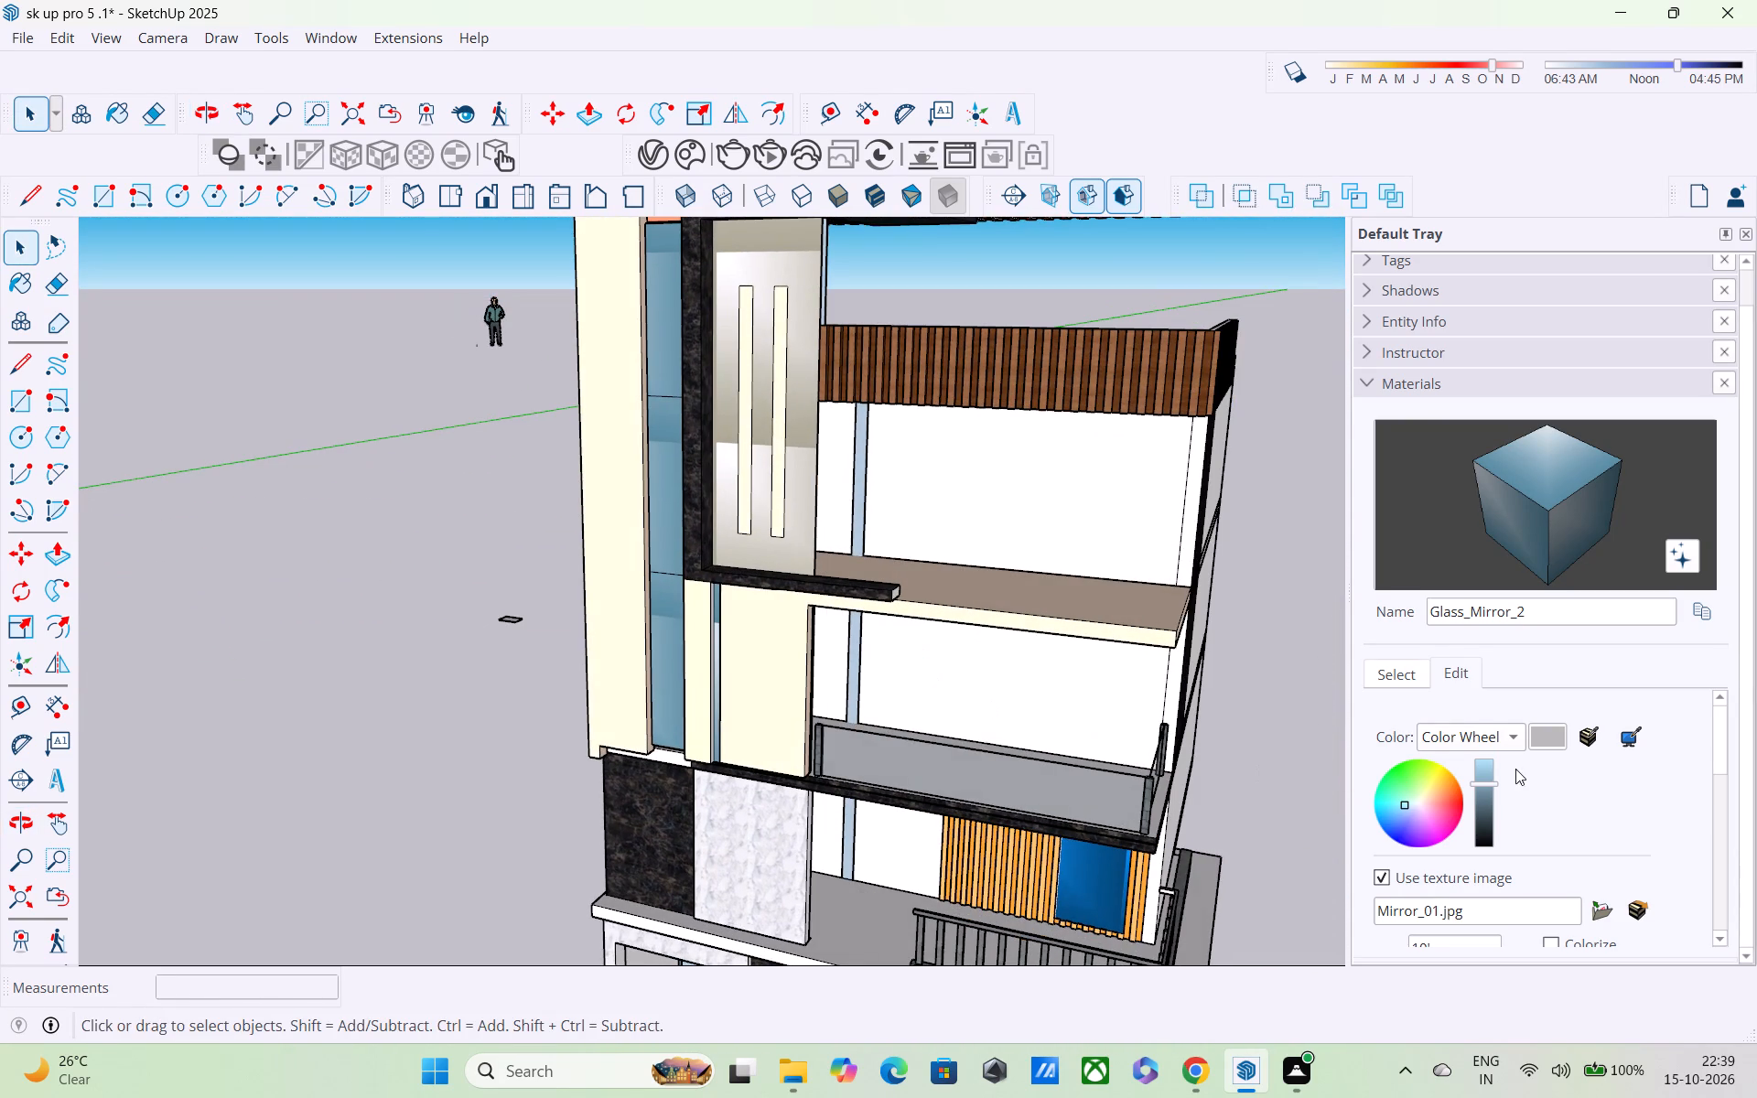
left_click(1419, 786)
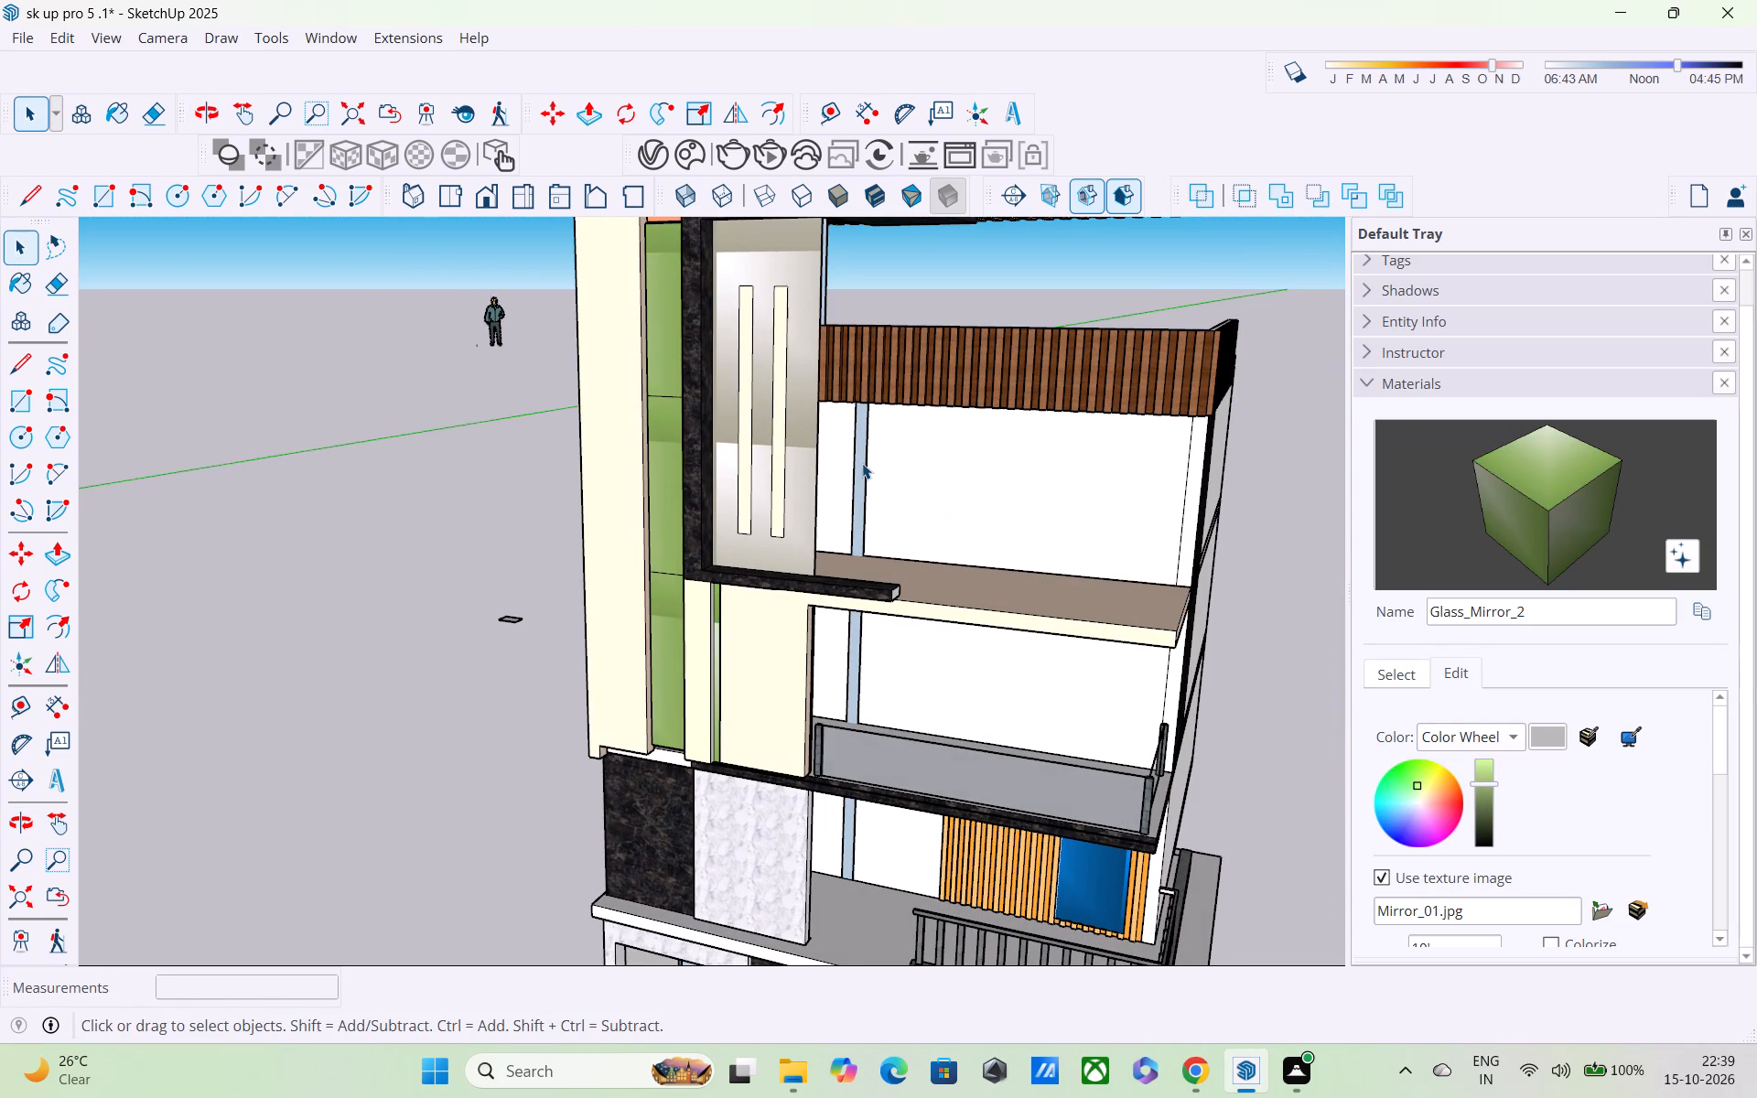
Recolour the Glass_Mirror_2 material on the facade's tall glass strips to a golden tan.
scroll(994, 691, "down", 2)
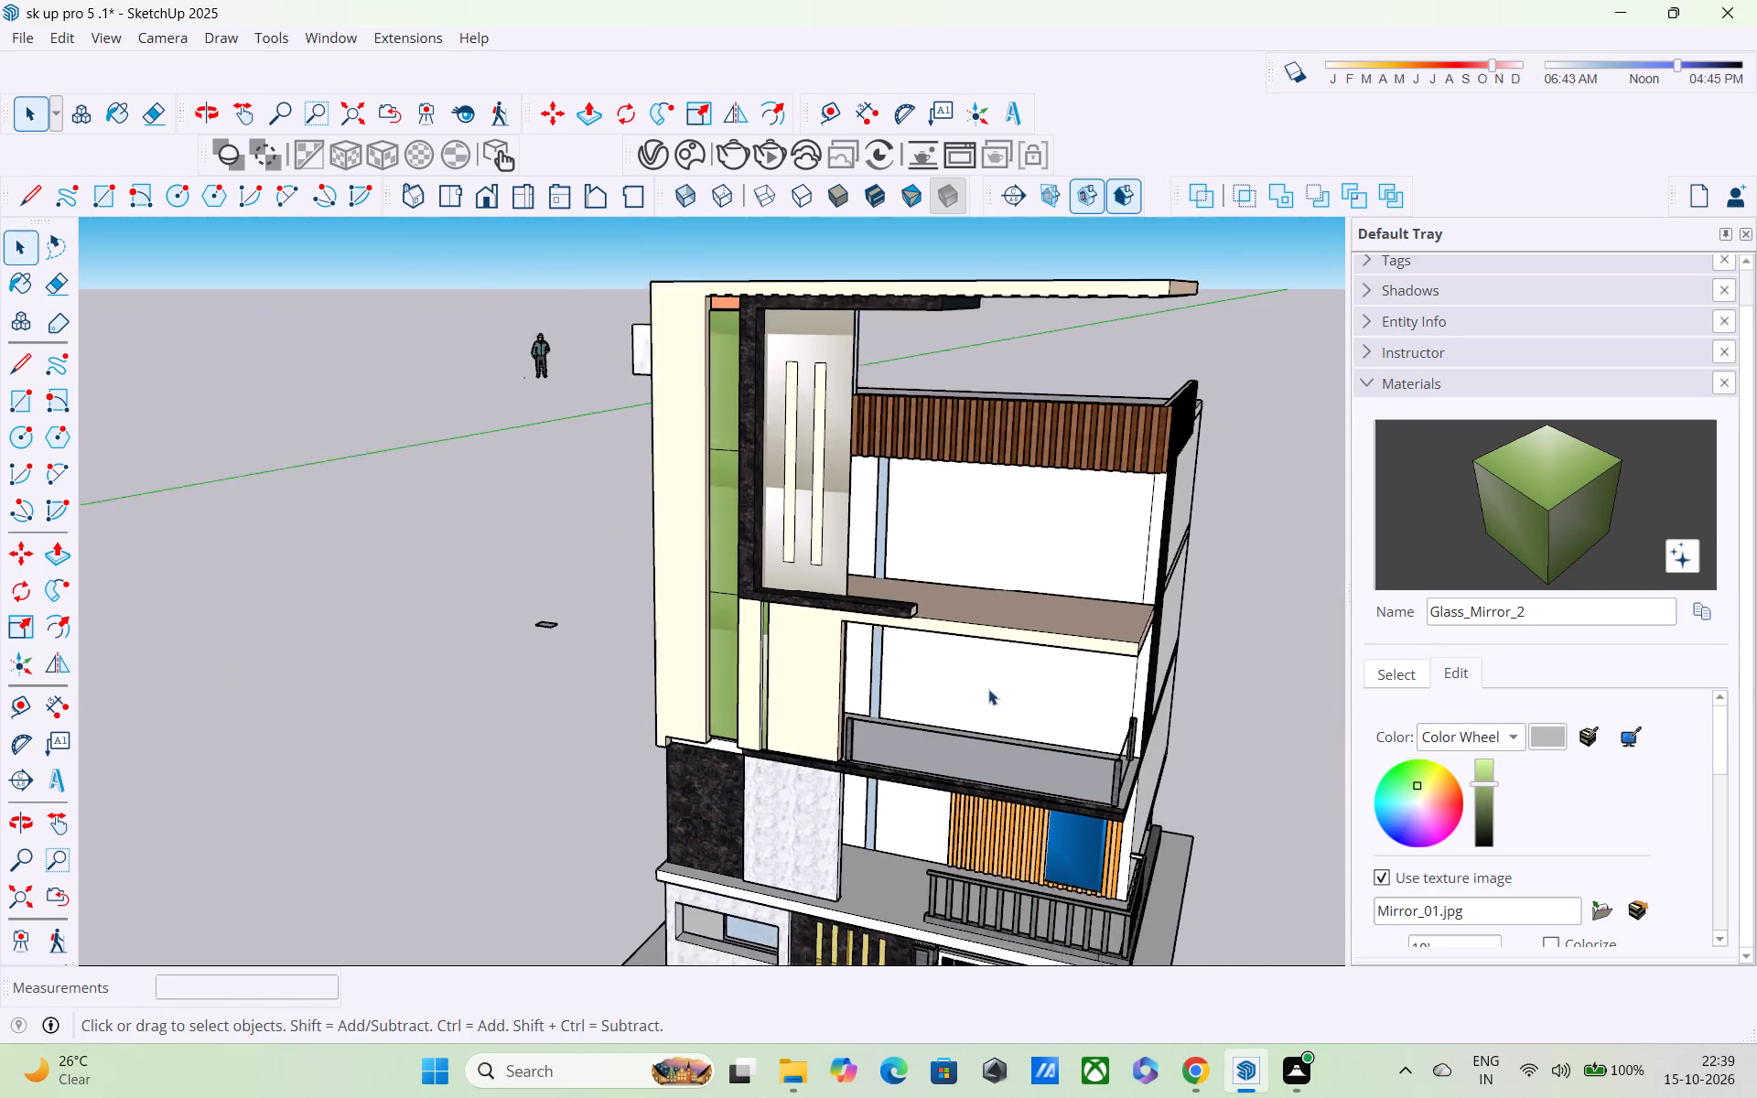
scroll(988, 689, "down", 1)
middle_click_drag(983, 673, 1083, 565)
scroll(1089, 585, "up", 3)
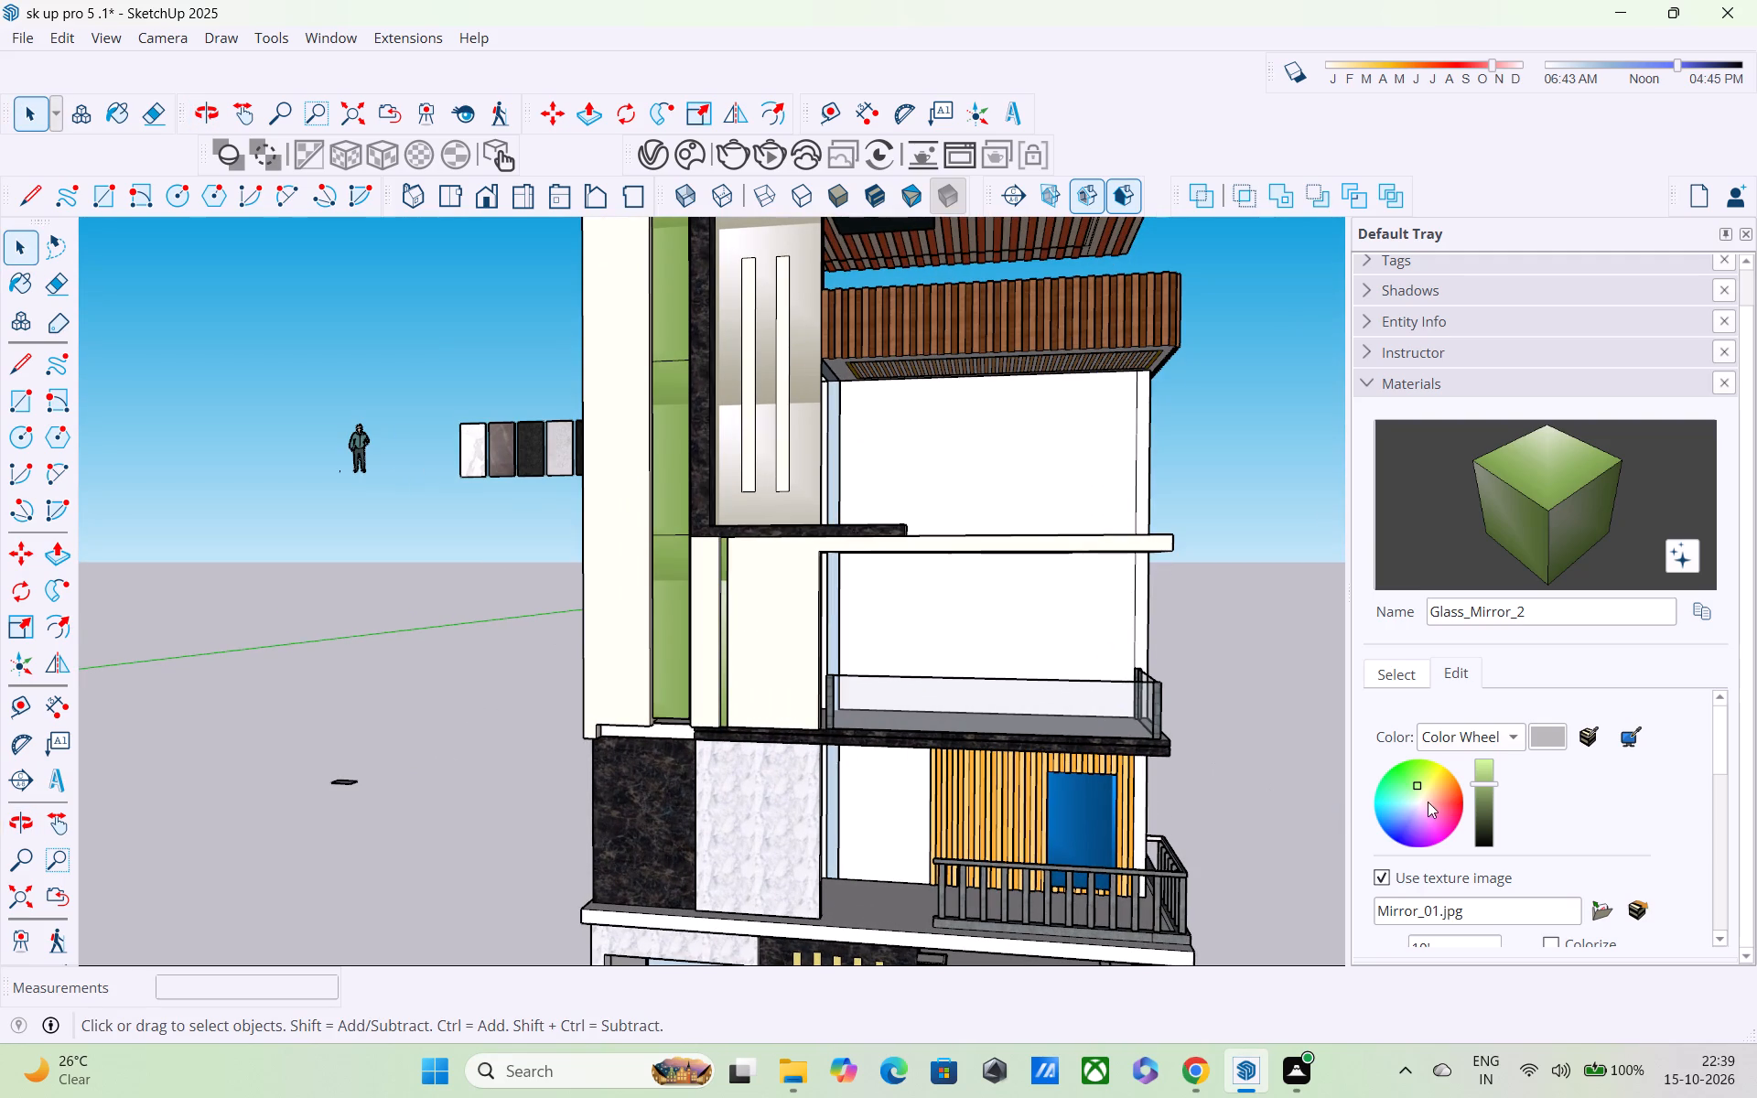
left_click(1435, 786)
Paint the narrow light-blue vertical strip behind the balconies with the Glass_Mirror_01 material from the Glass collection.
middle_click_drag(1072, 612, 784, 665)
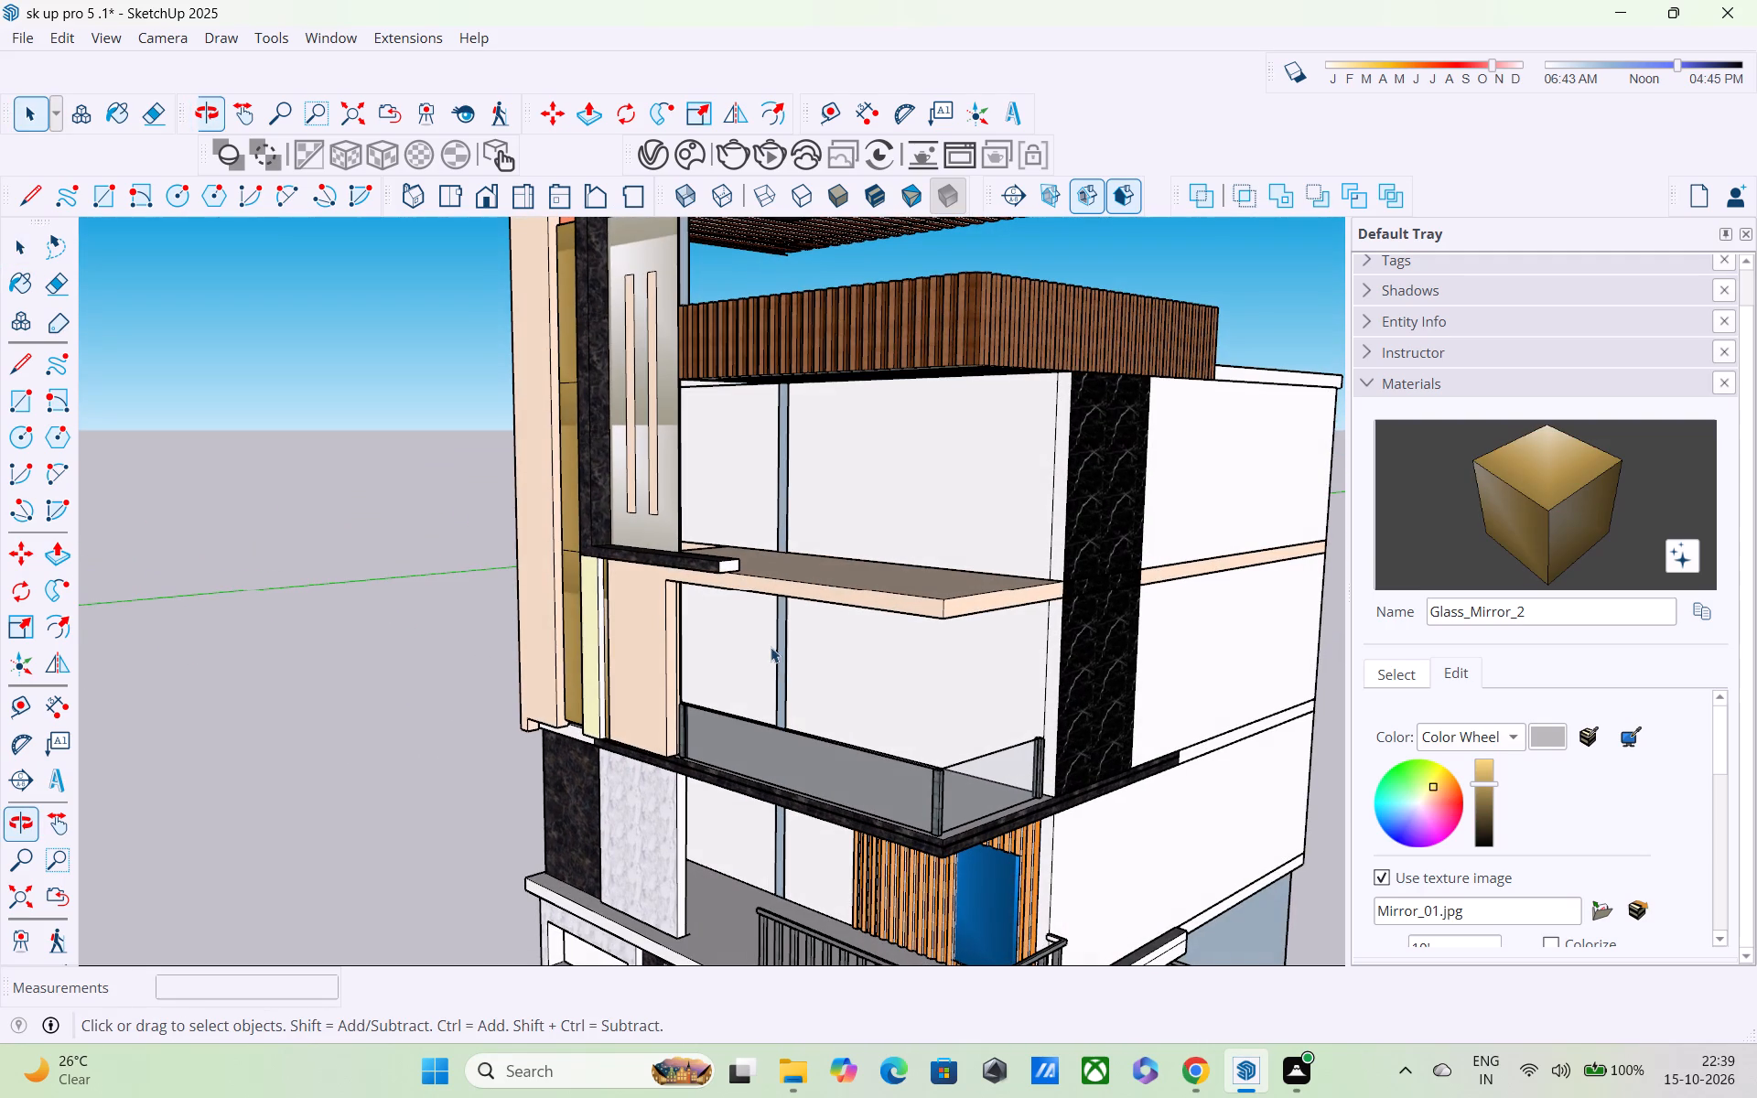
key("space")
left_click(1402, 665)
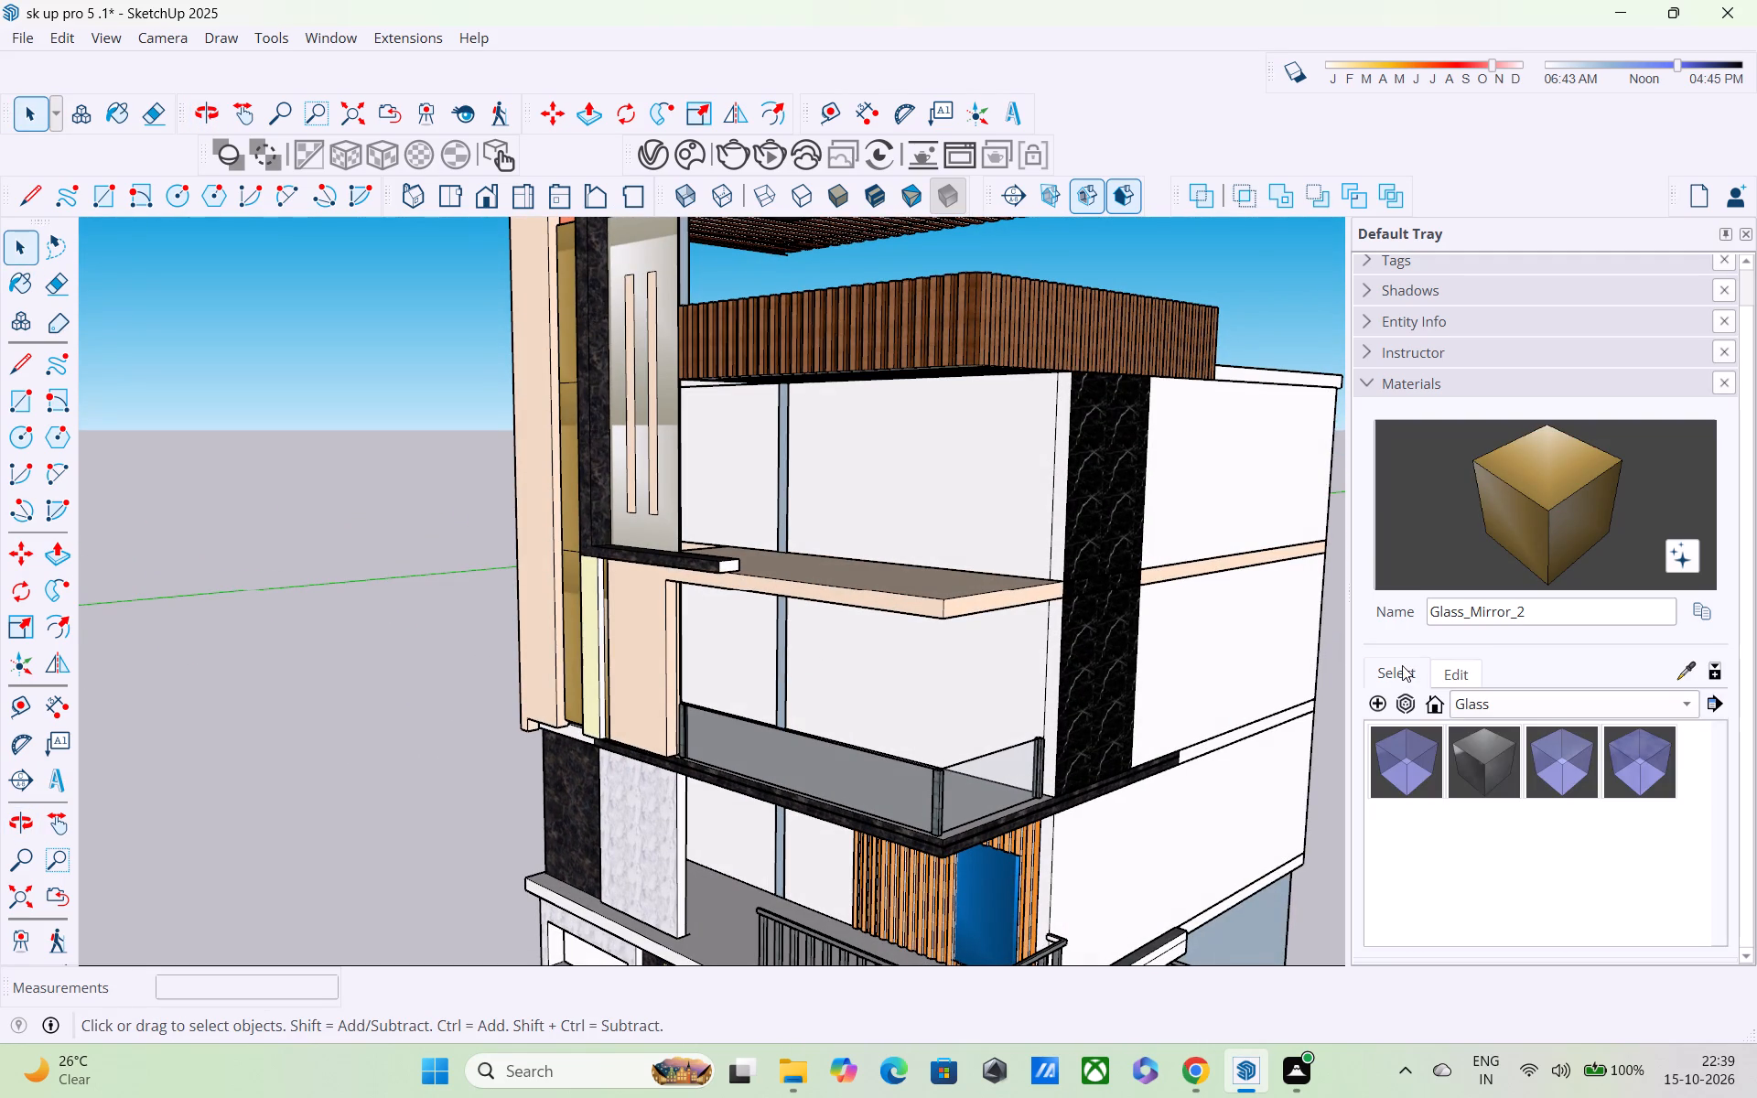
left_click(1417, 755)
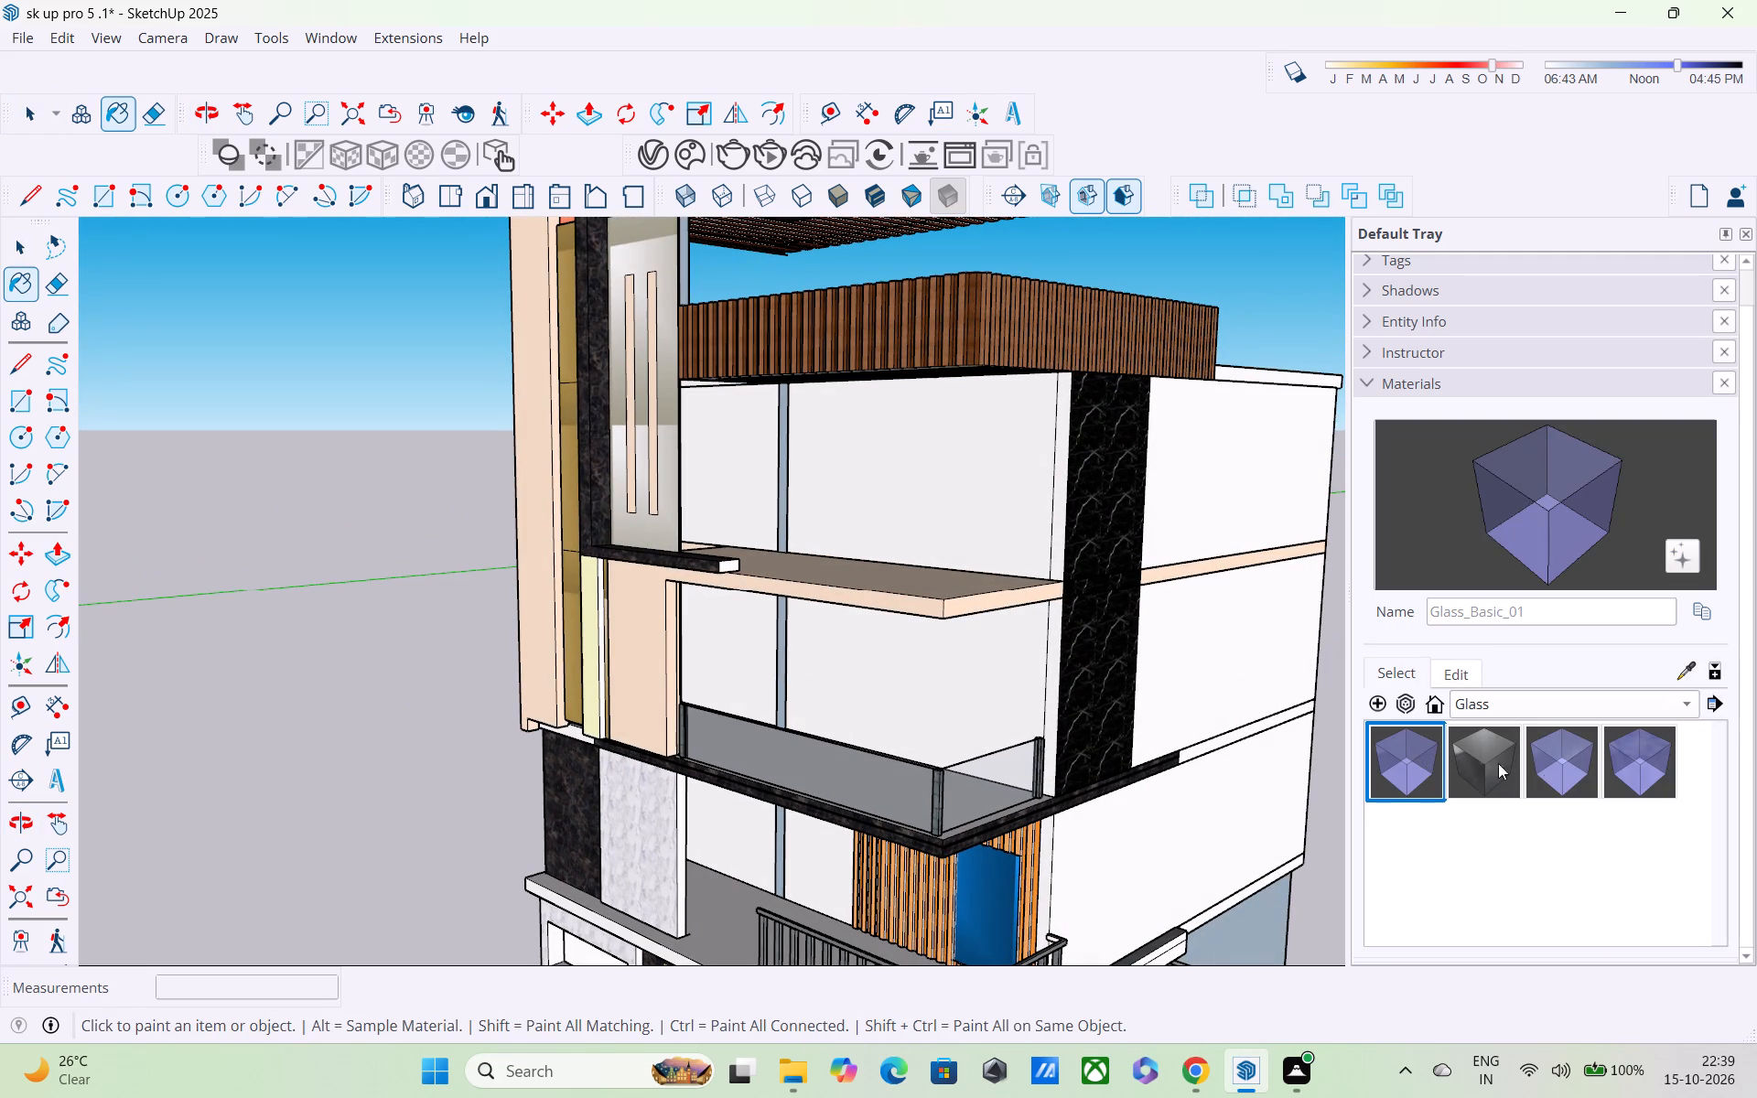
left_click(1495, 759)
scroll(782, 464, "up", 3)
middle_click_drag(781, 463, 868, 480)
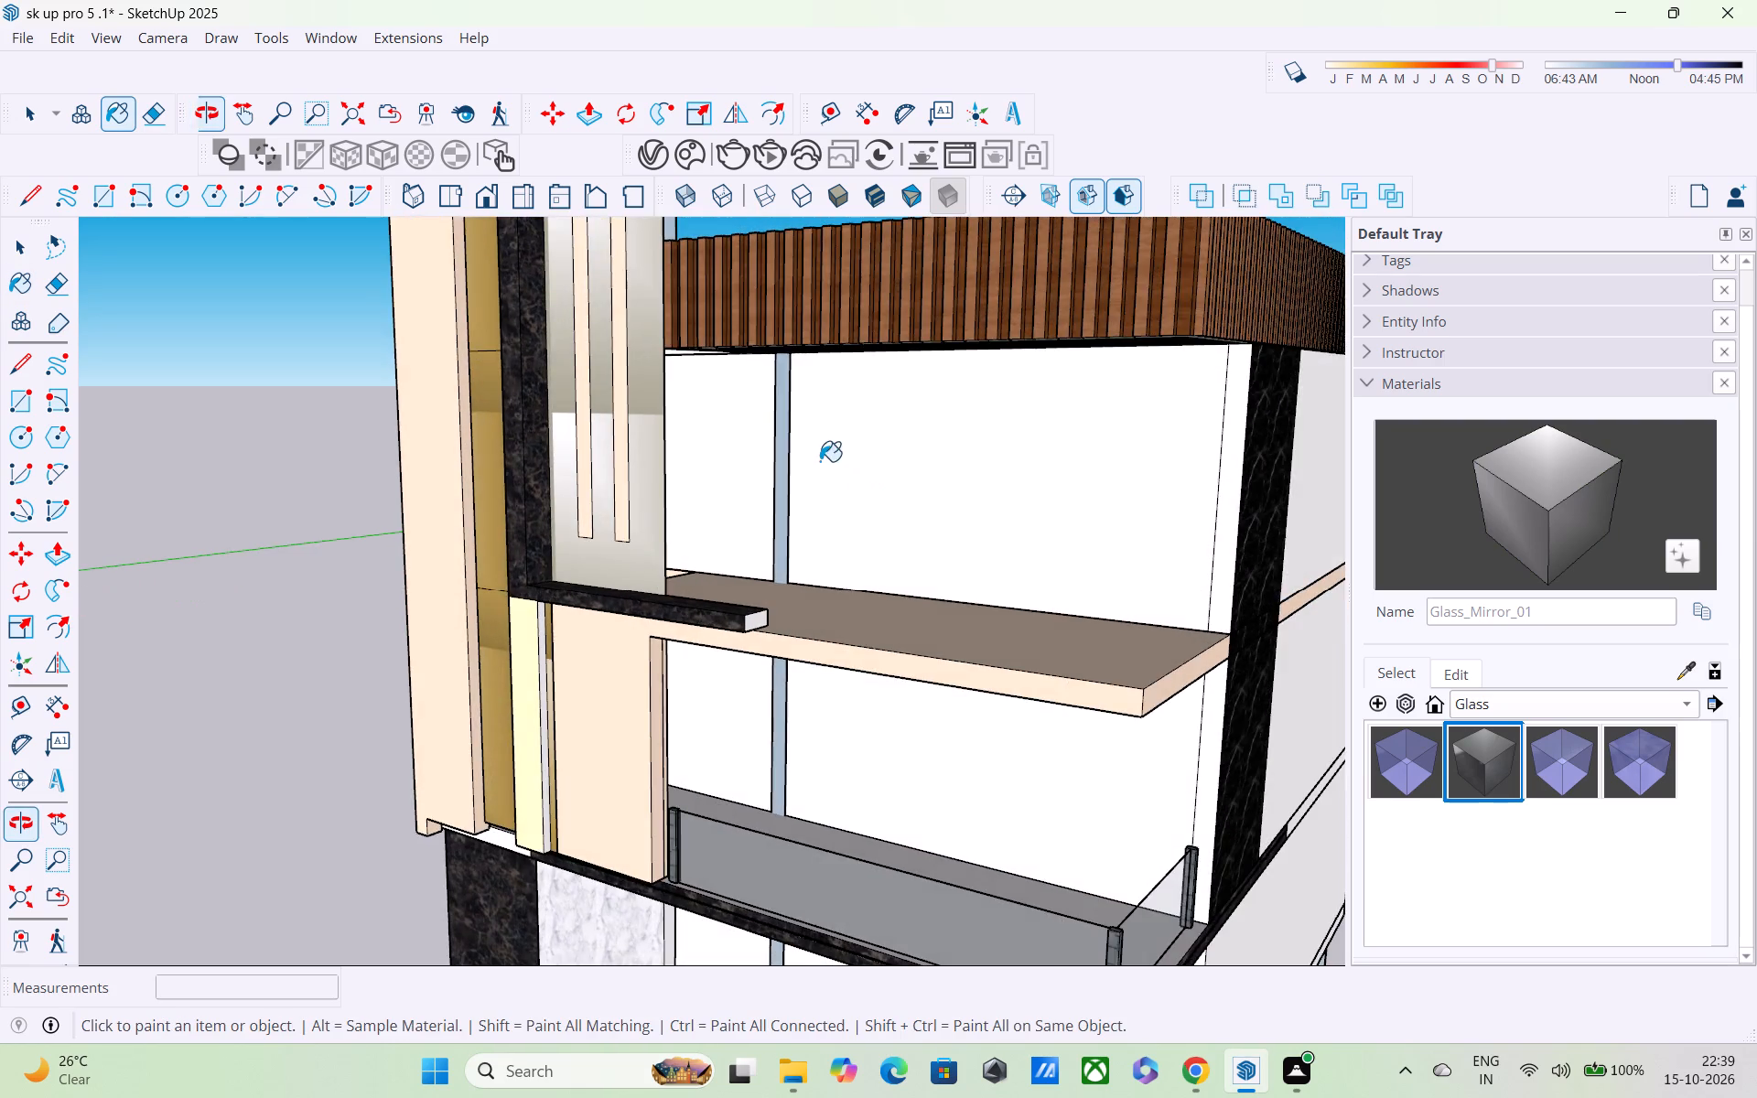
scroll(818, 459, "up", 4)
left_click(767, 431)
scroll(755, 541, "down", 2)
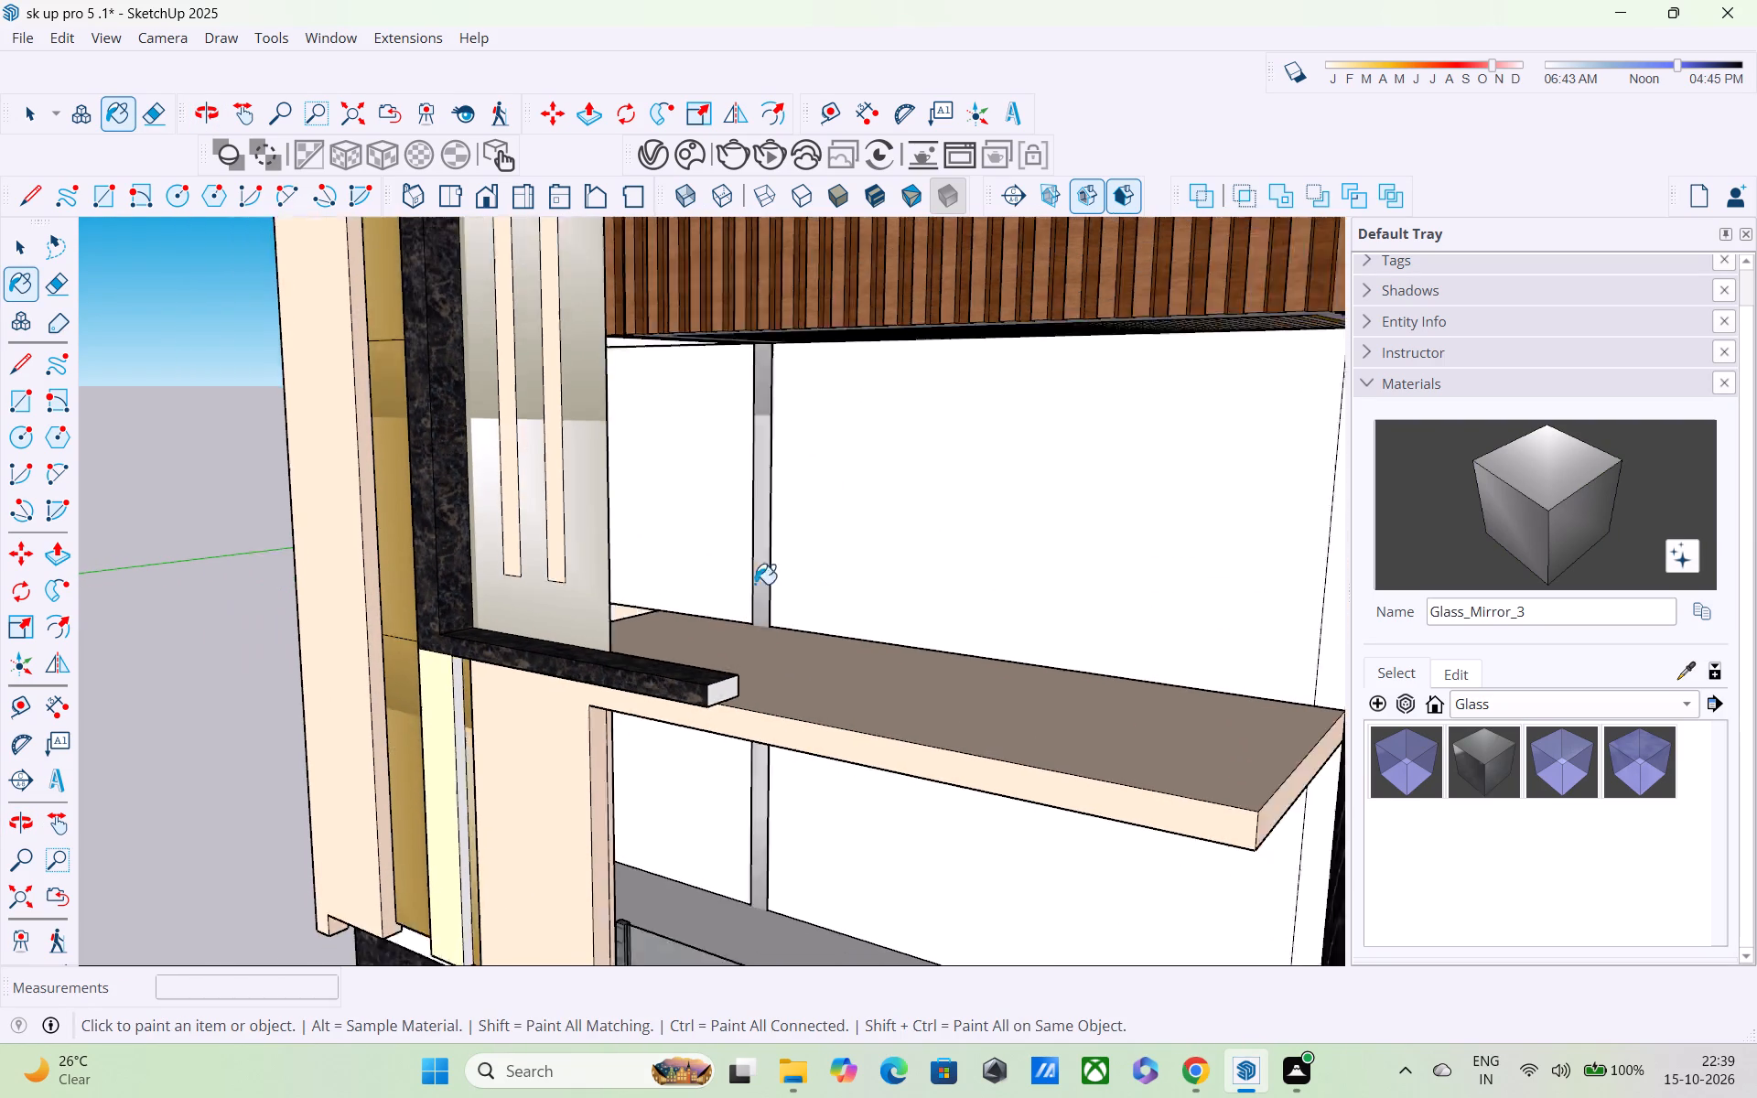
scroll(755, 584, "down", 1)
Apply the same mirror glass to the narrow faces along the upper balcony's ceiling edge, above the vertical strip.
middle_click_drag(764, 618, 826, 408)
scroll(811, 392, "up", 3)
left_click(684, 347)
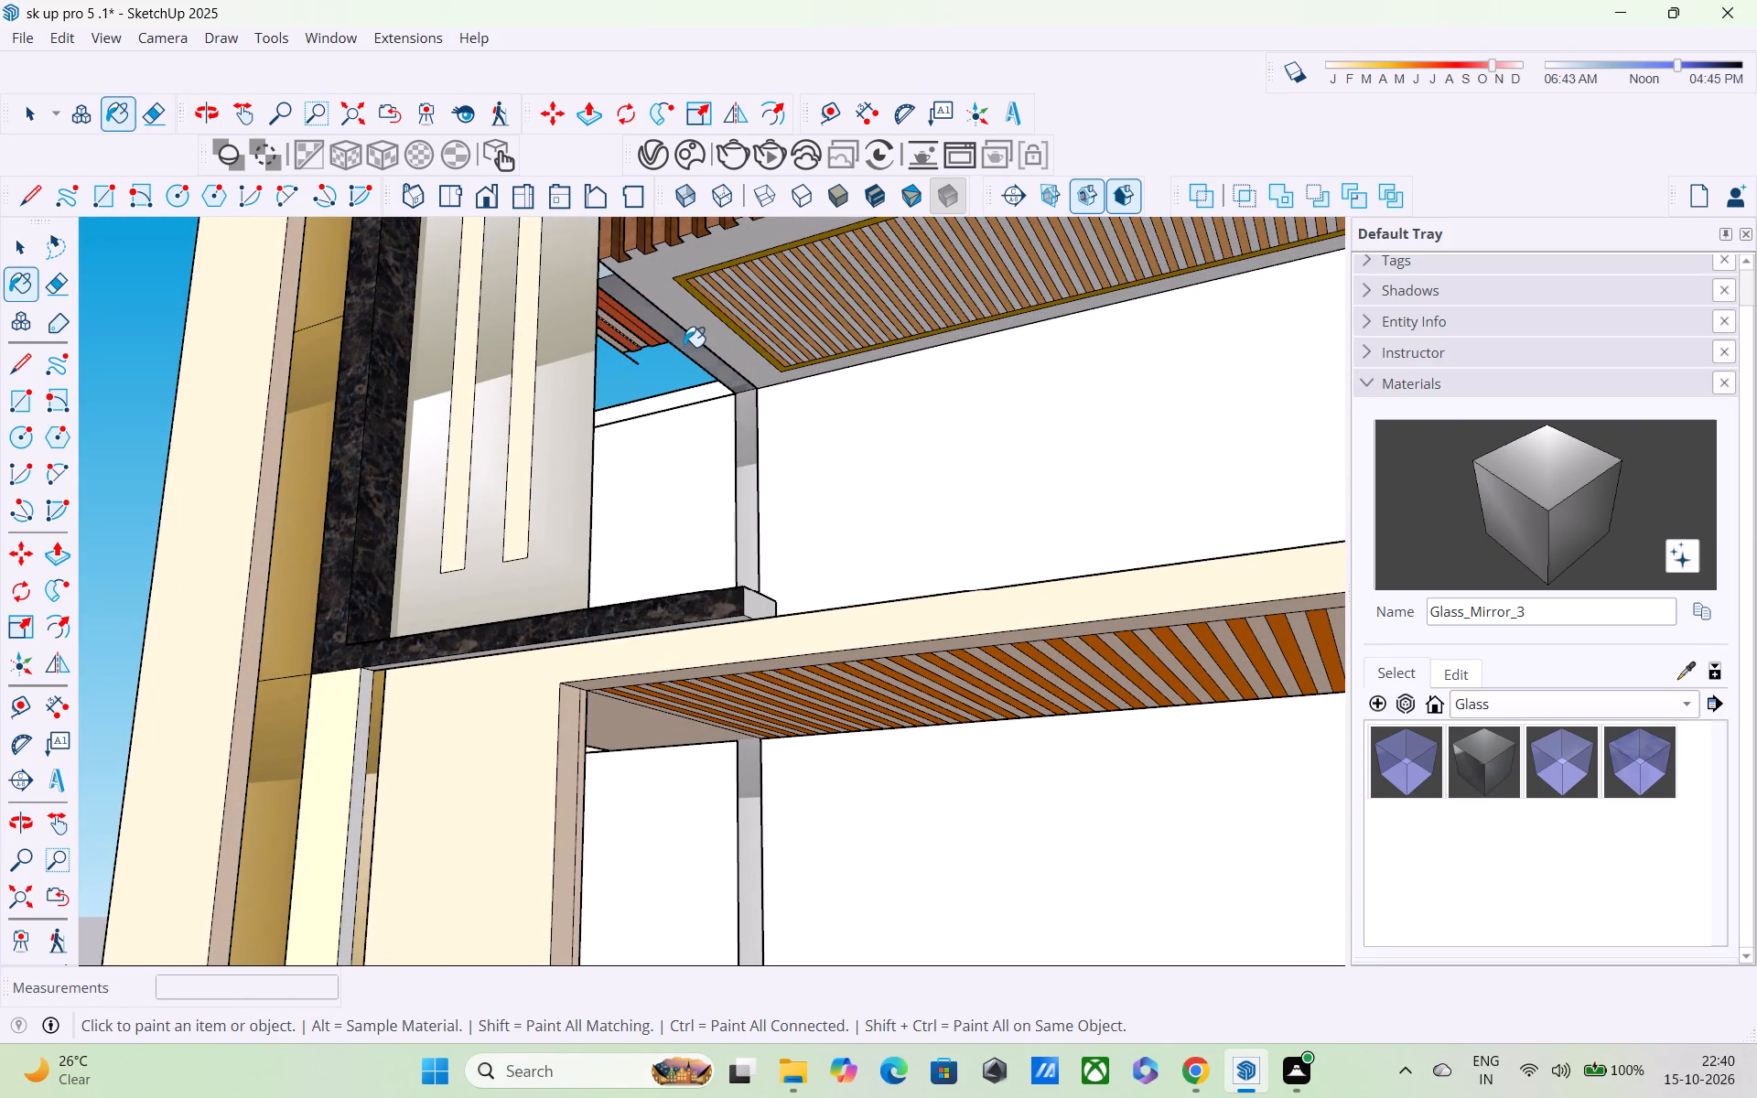
left_click(598, 274)
scroll(699, 472, "down", 2)
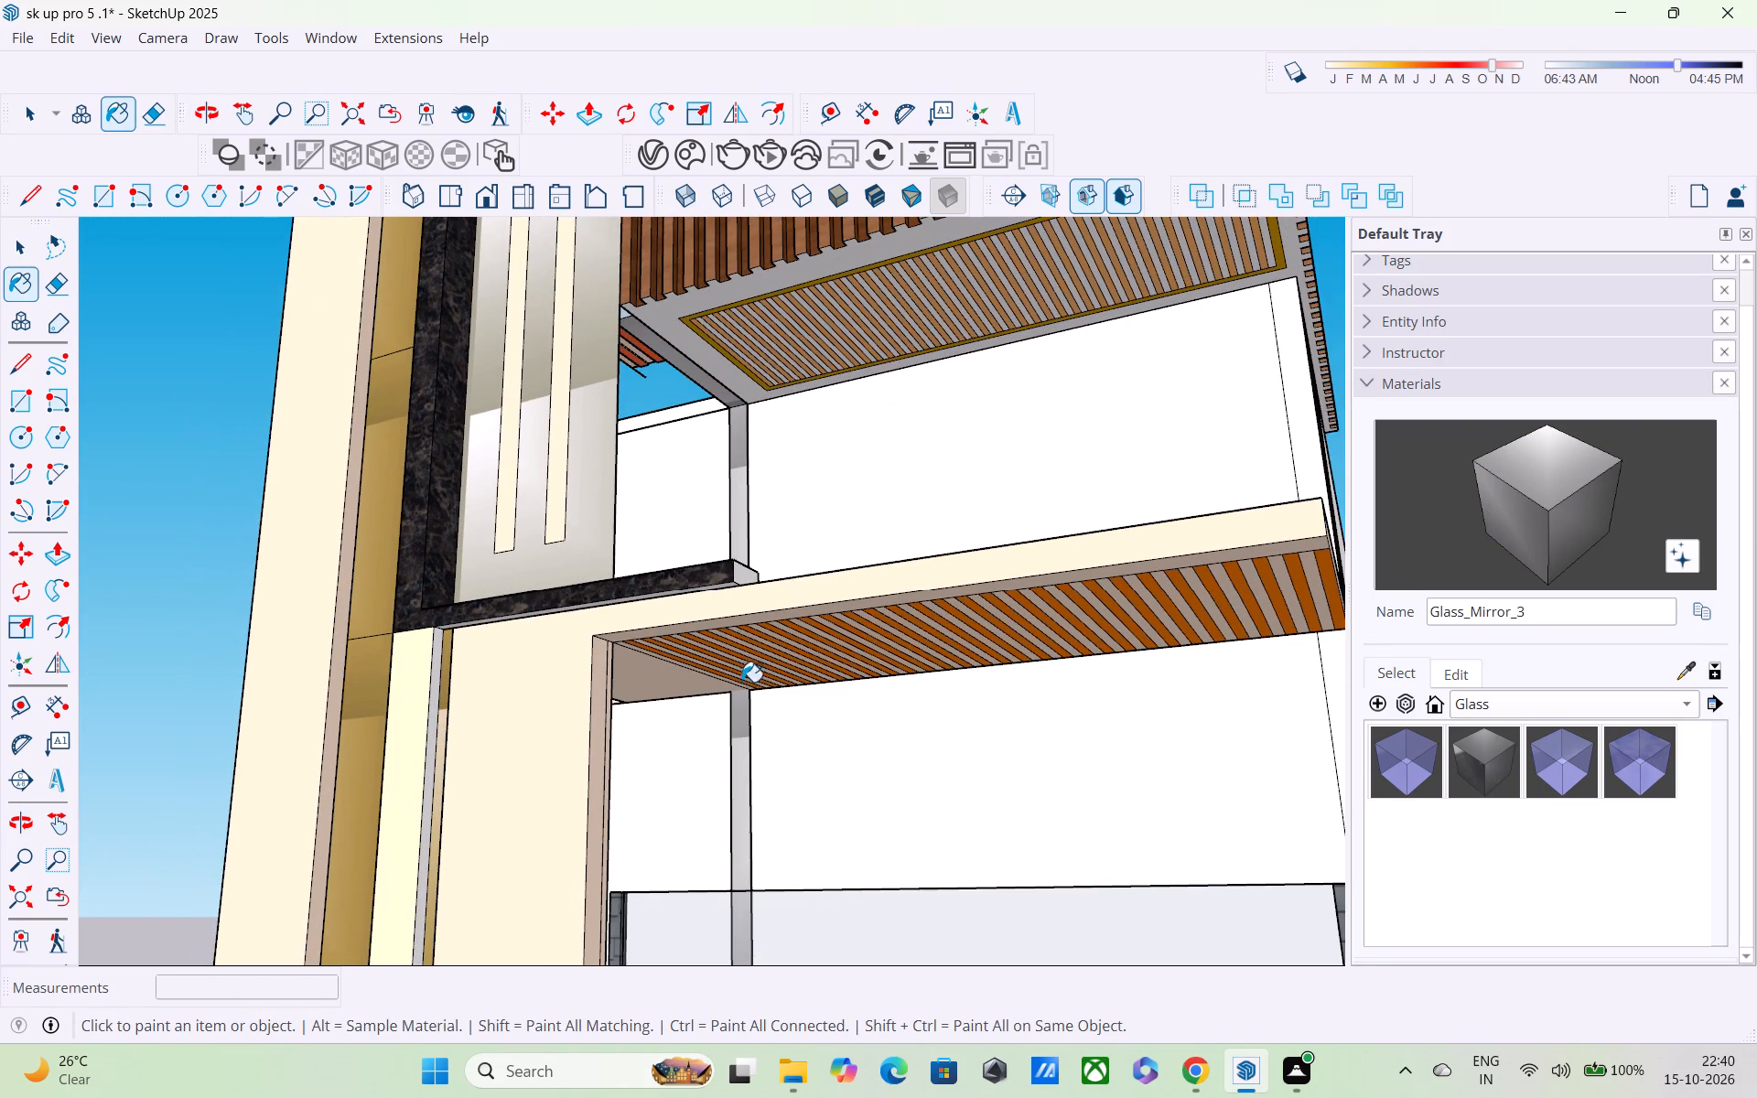
middle_click_drag(746, 703, 782, 391, "shift")
scroll(782, 688, "down", 10)
middle_click_drag(805, 732, 853, 785)
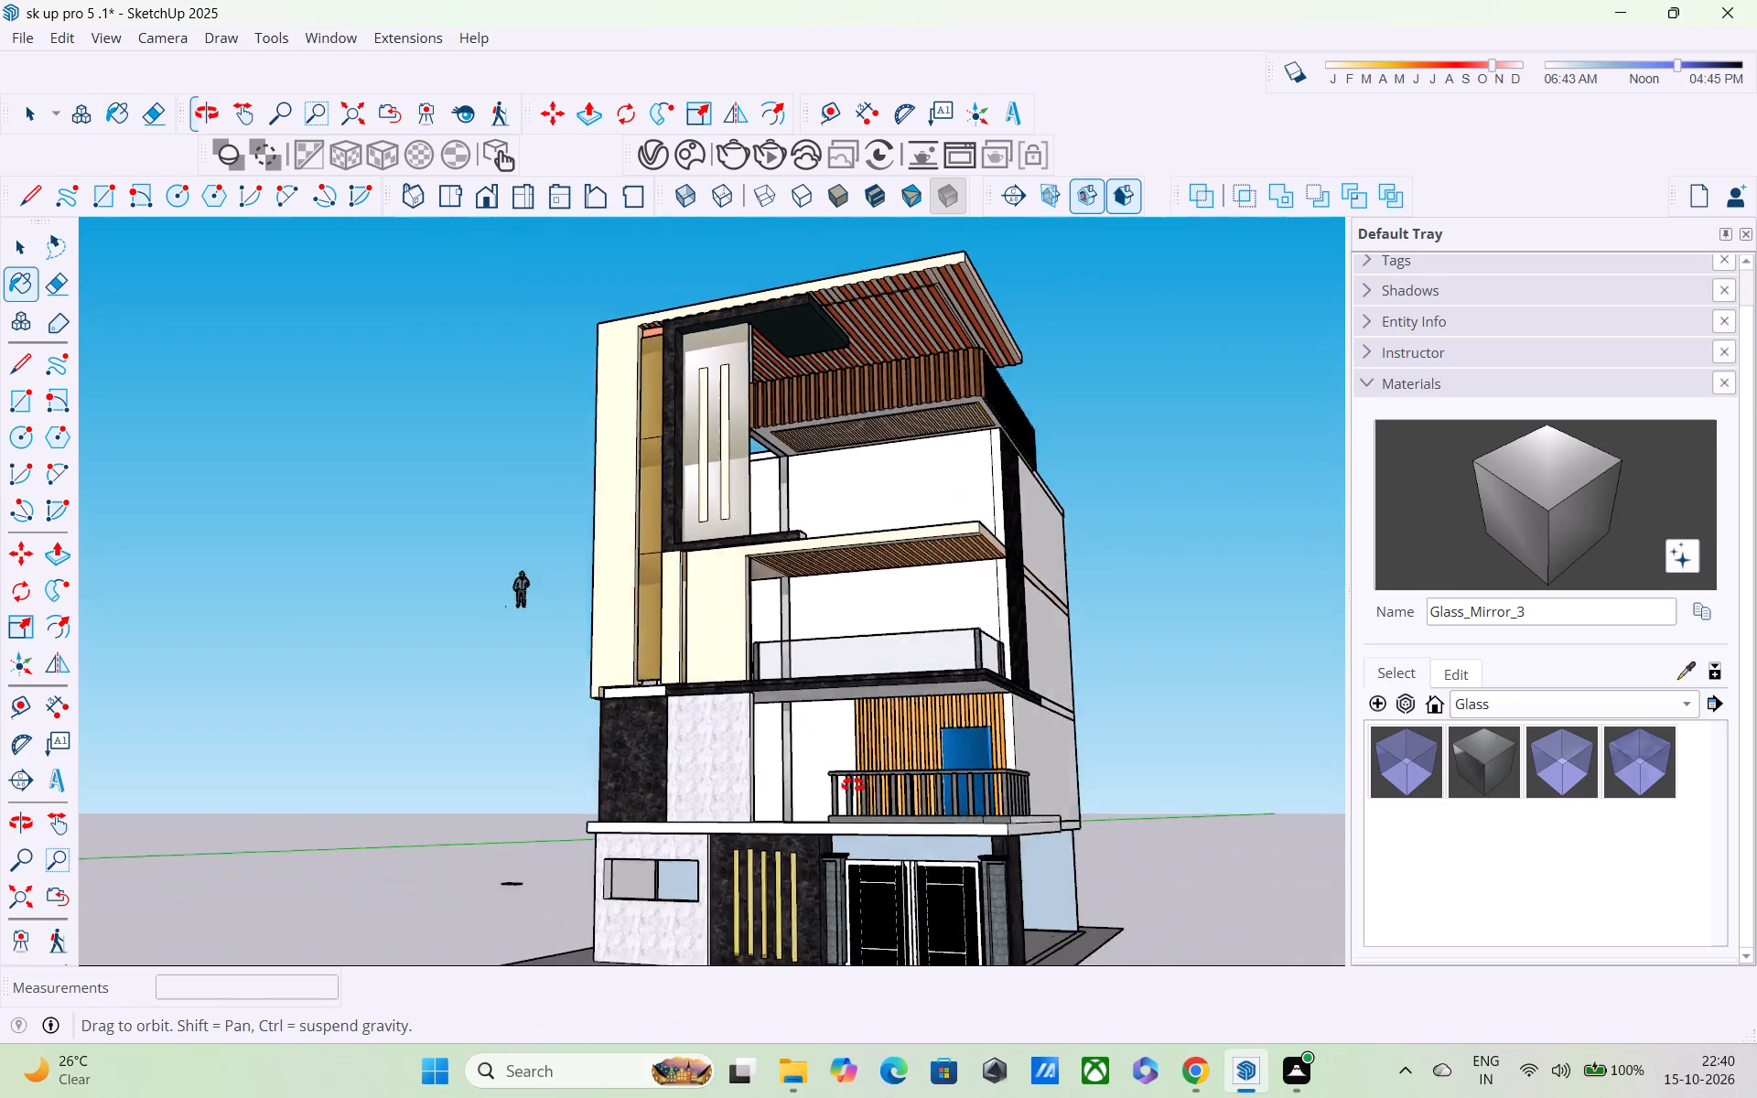
Examine the house's open balcony side and the narrow strips behind the balconies from several angles.
middle_click_drag(853, 785, 985, 847)
scroll(918, 791, "up", 3)
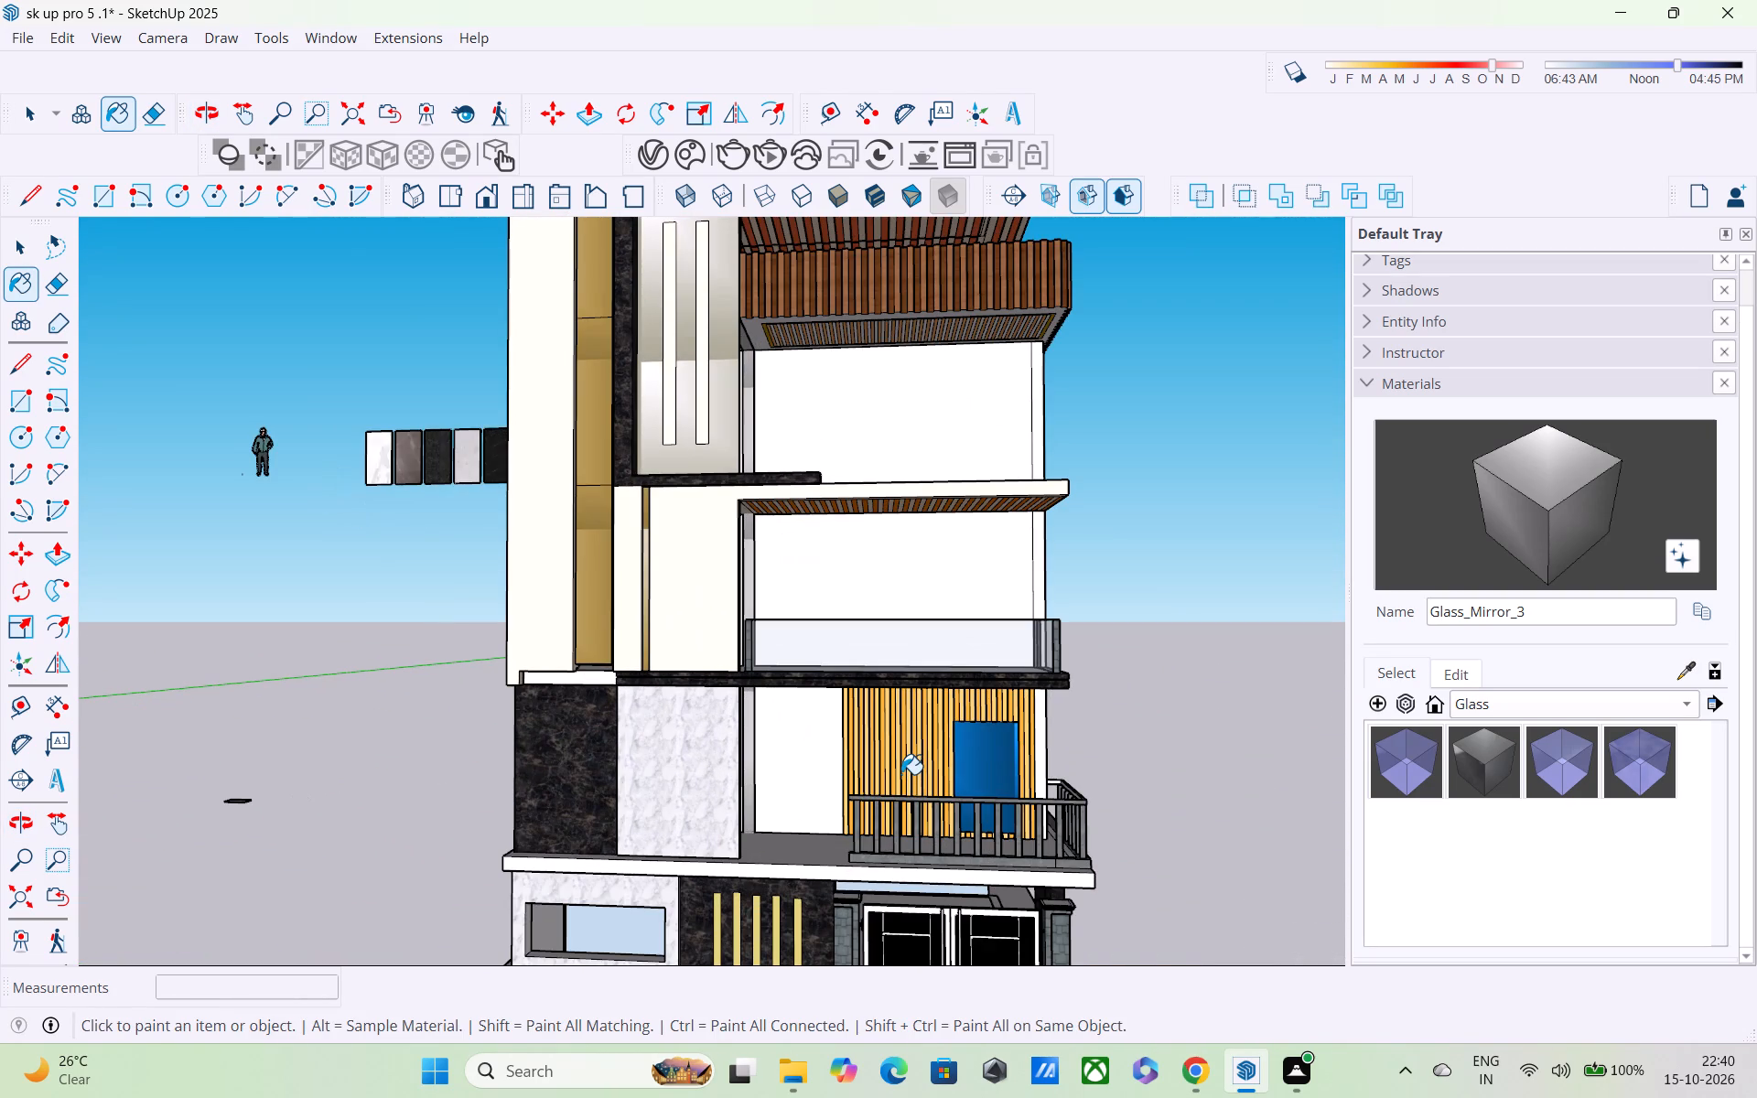
middle_click_drag(879, 695, 221, 871)
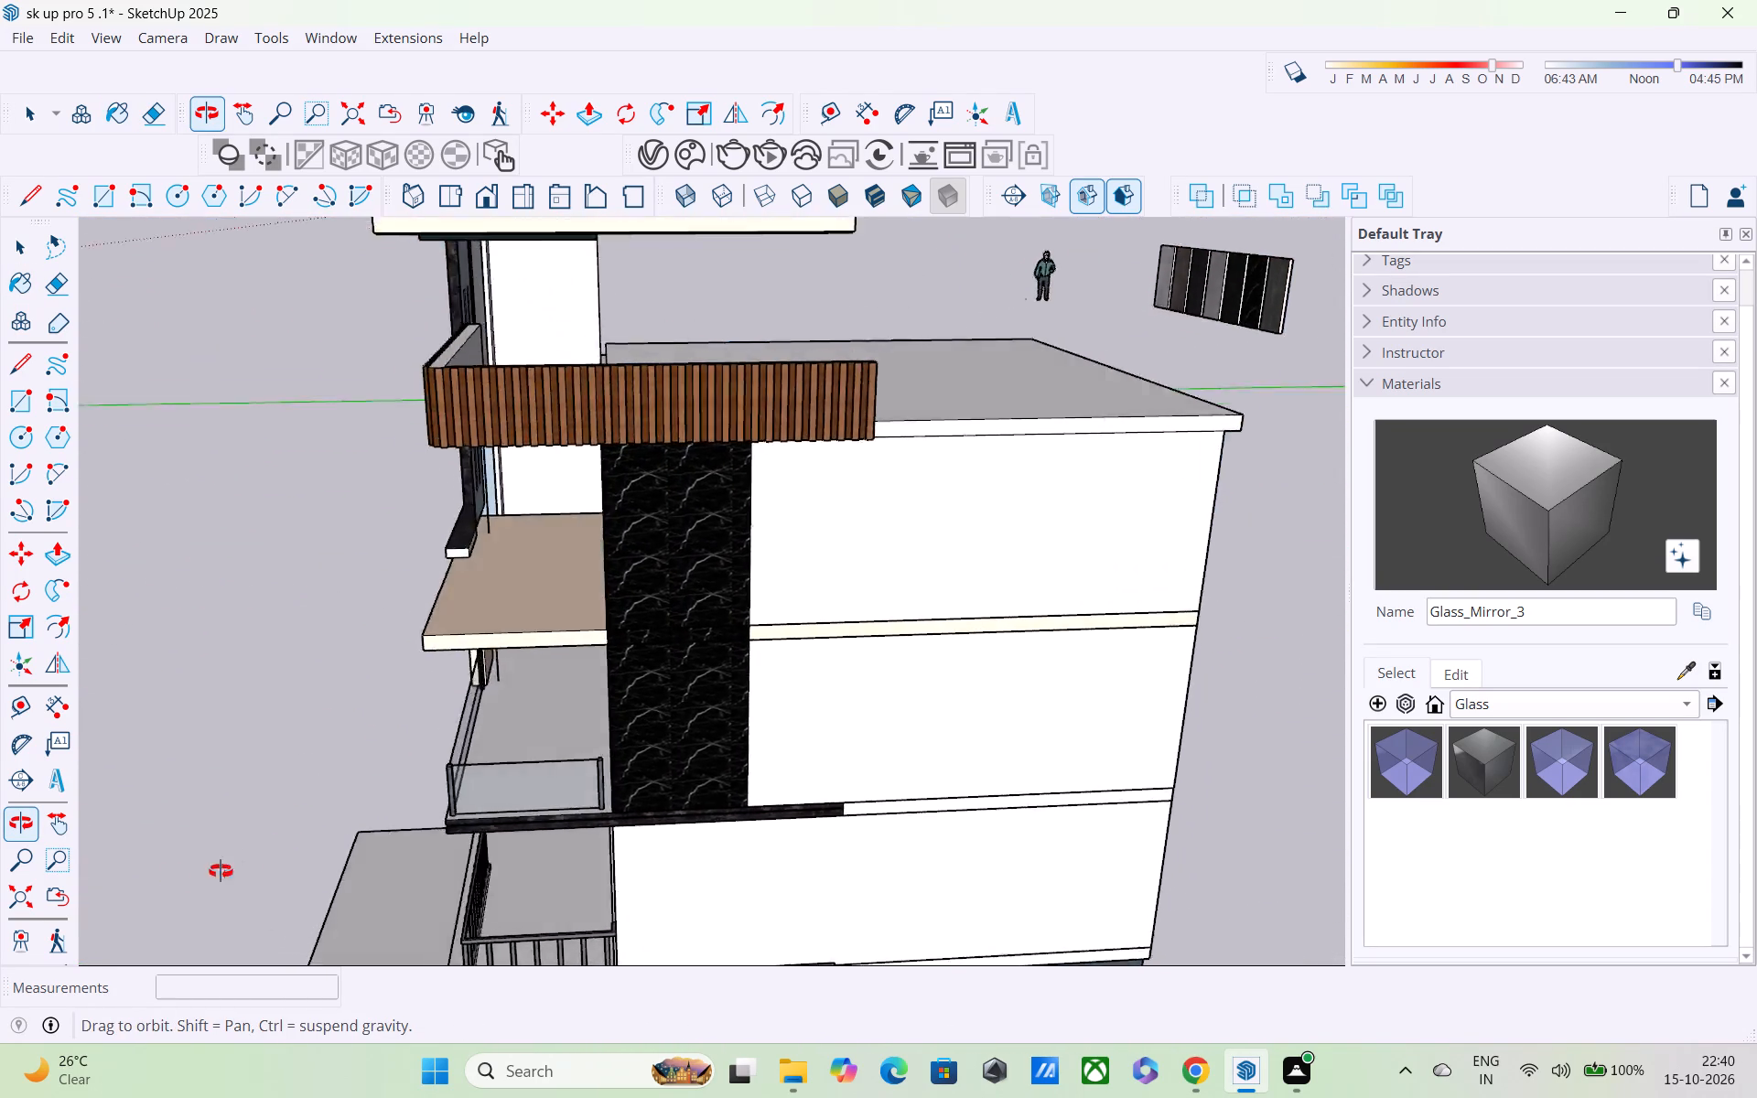
middle_click_drag(221, 871, 398, 841)
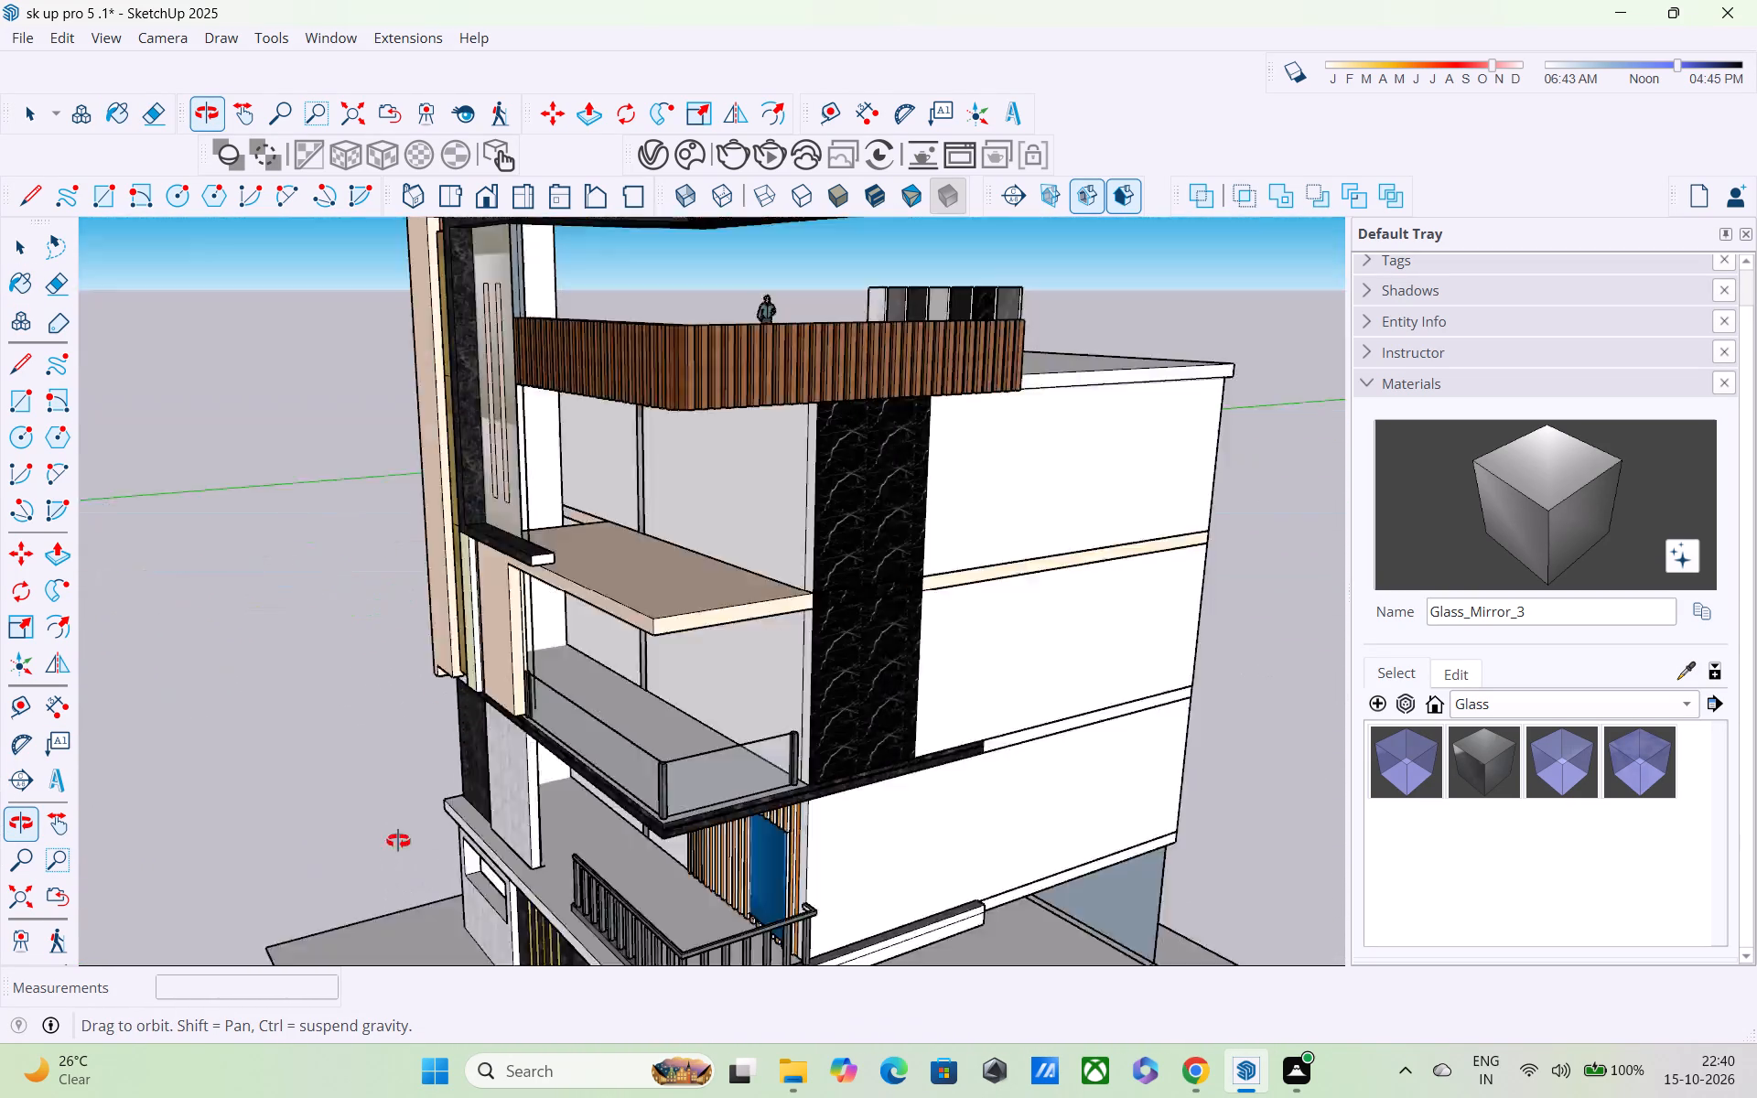
middle_click_drag(398, 841, 291, 748)
scroll(377, 601, "up", 3)
scroll(491, 519, "down", 5)
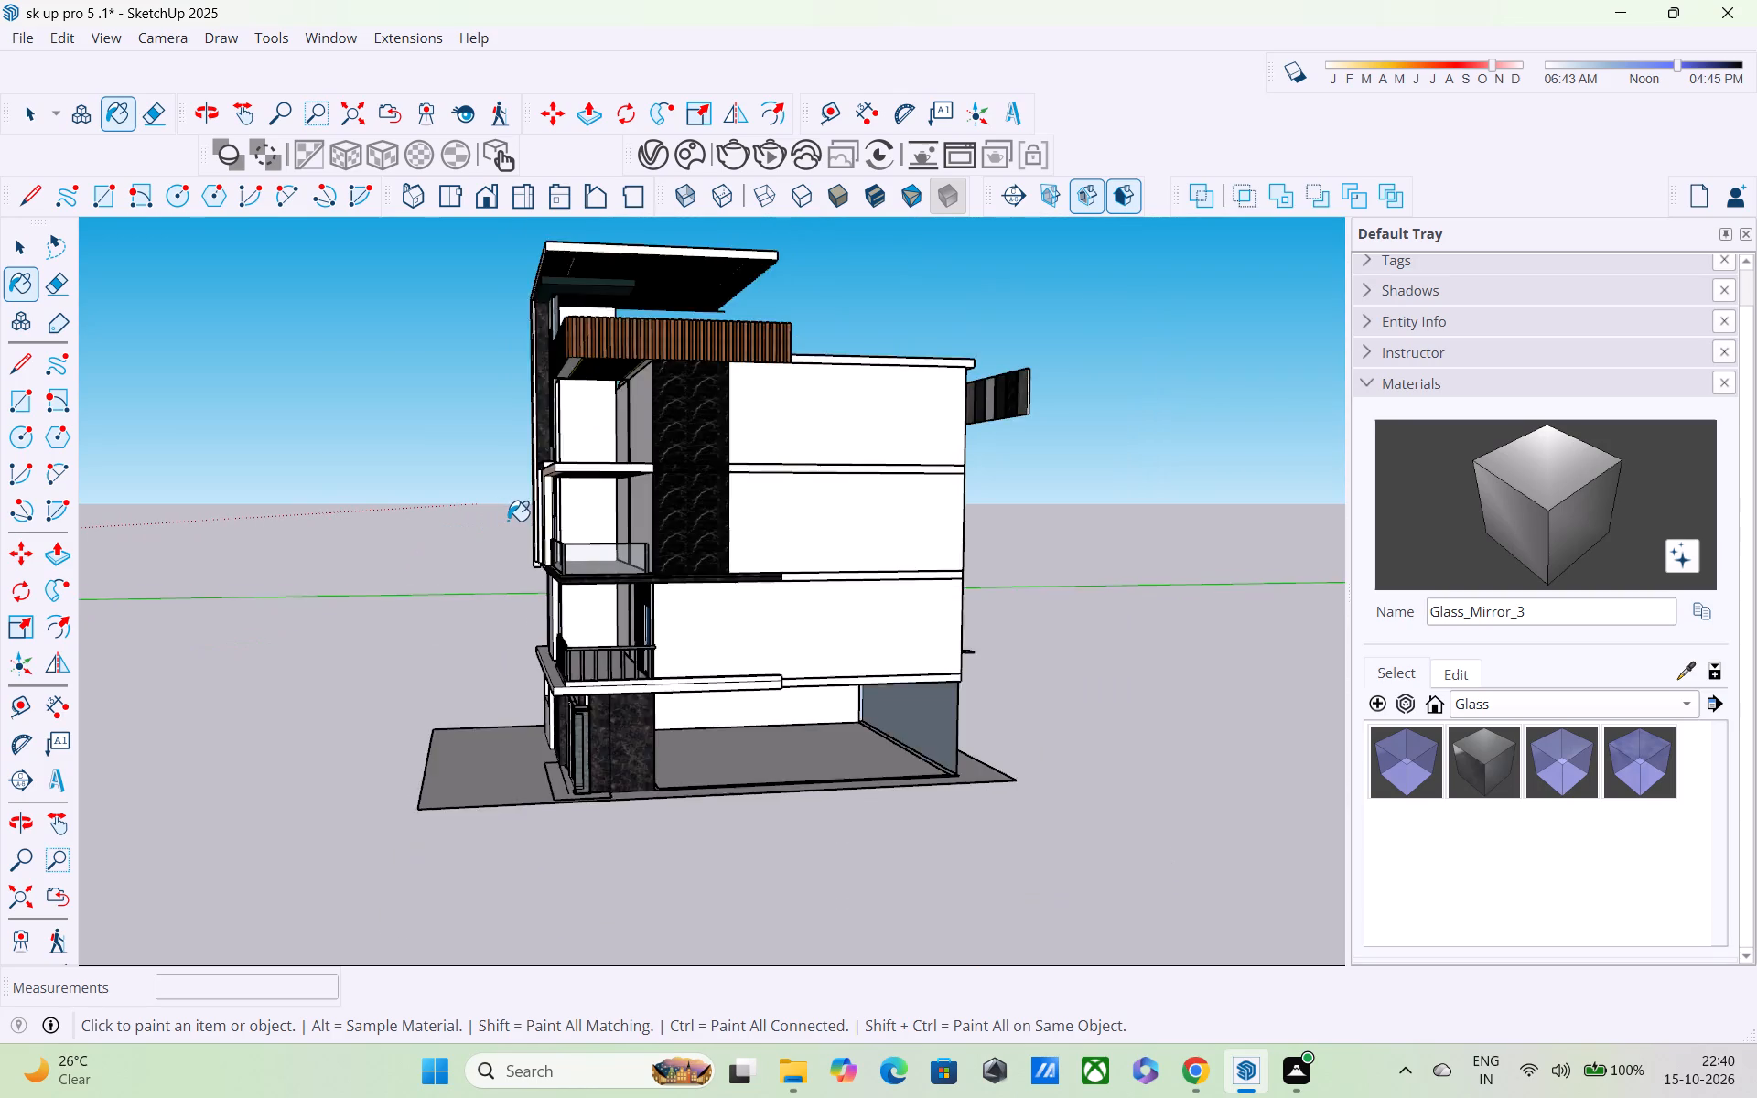
scroll(508, 521, "down", 2)
middle_click_drag(512, 525, 512, 609)
scroll(537, 437, "up", 12)
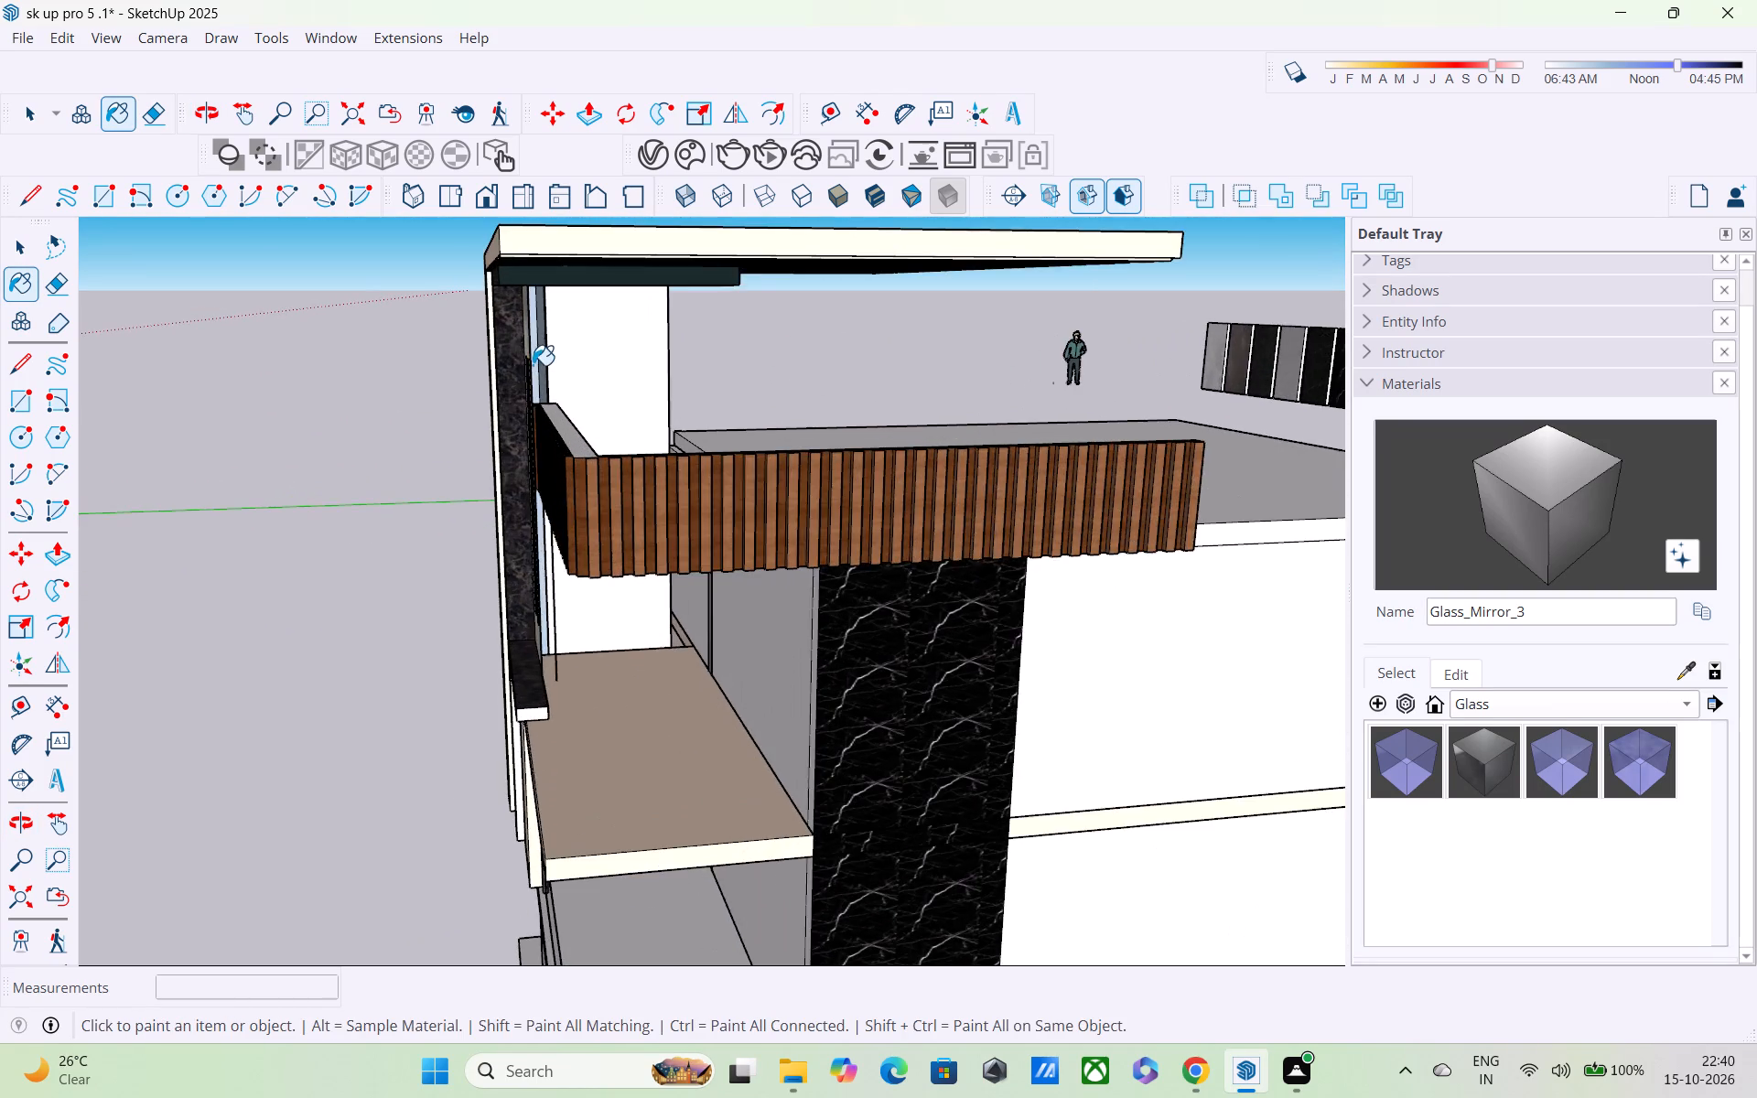
scroll(532, 331, "up", 1)
middle_click_drag(530, 325, 867, 214)
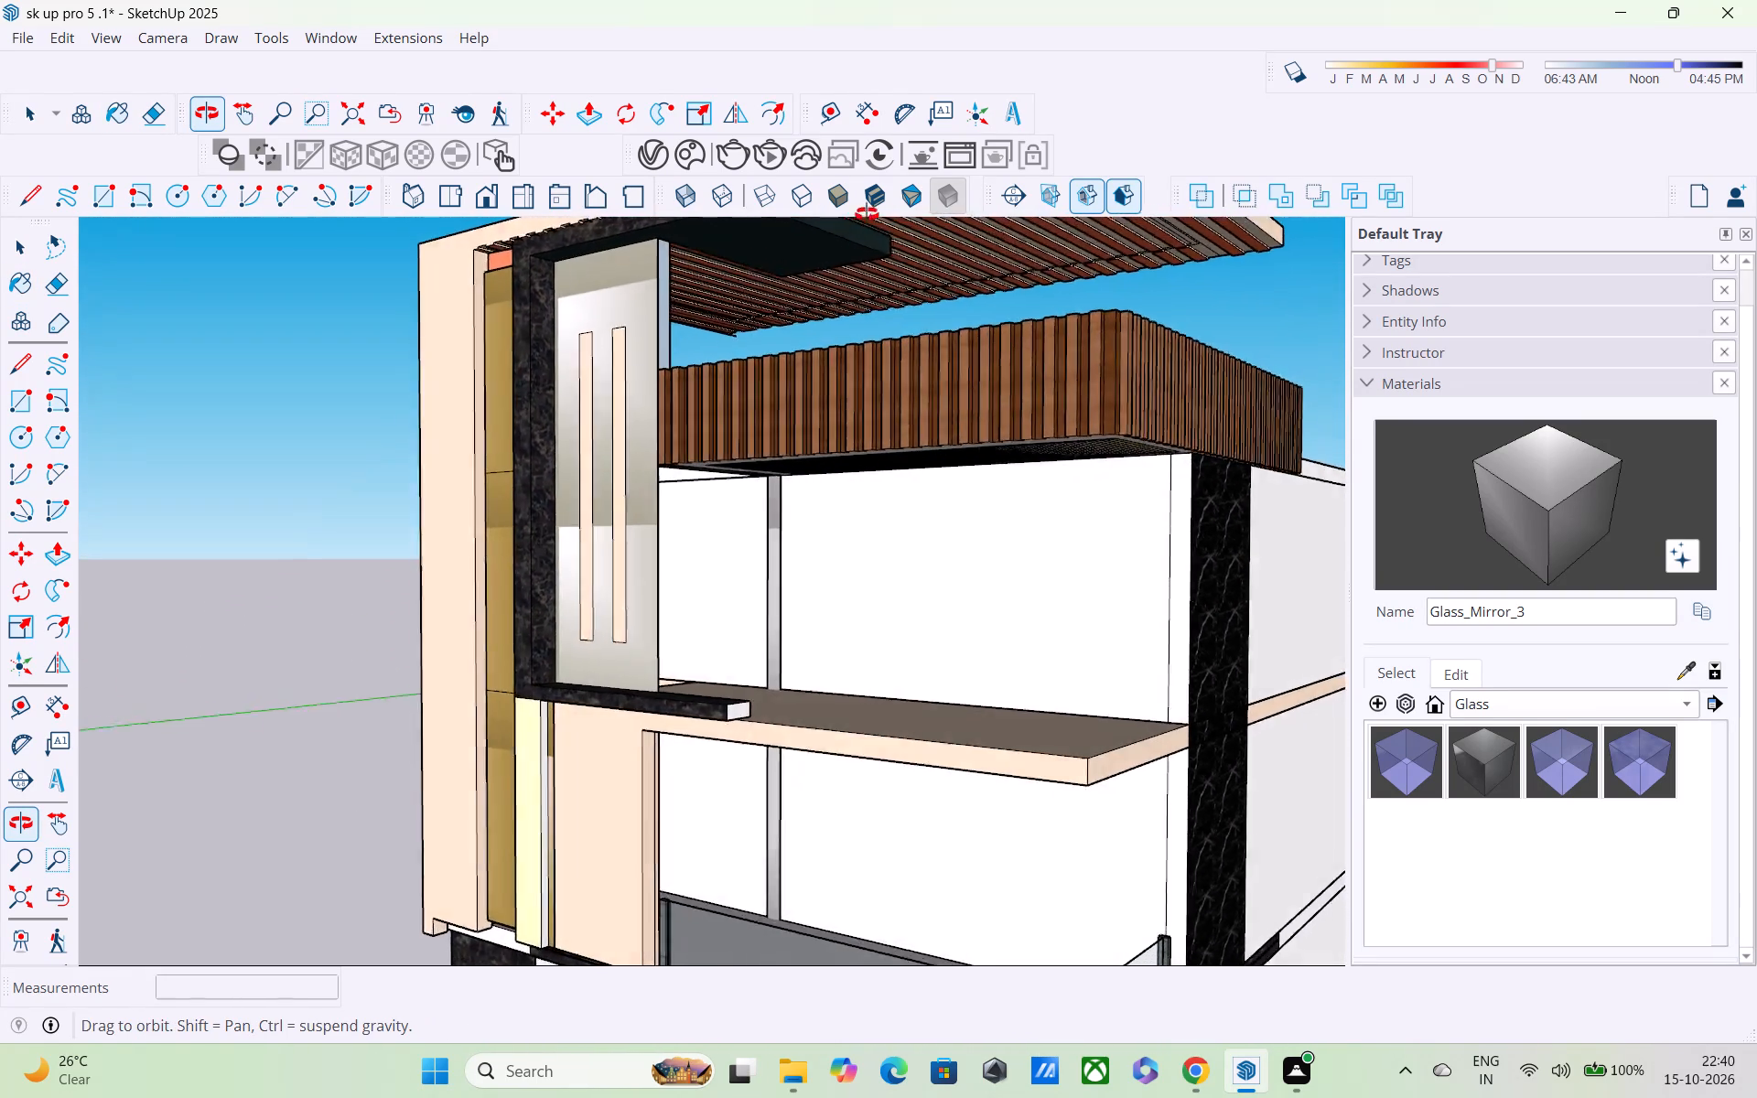
middle_click_drag(867, 214, 519, 347)
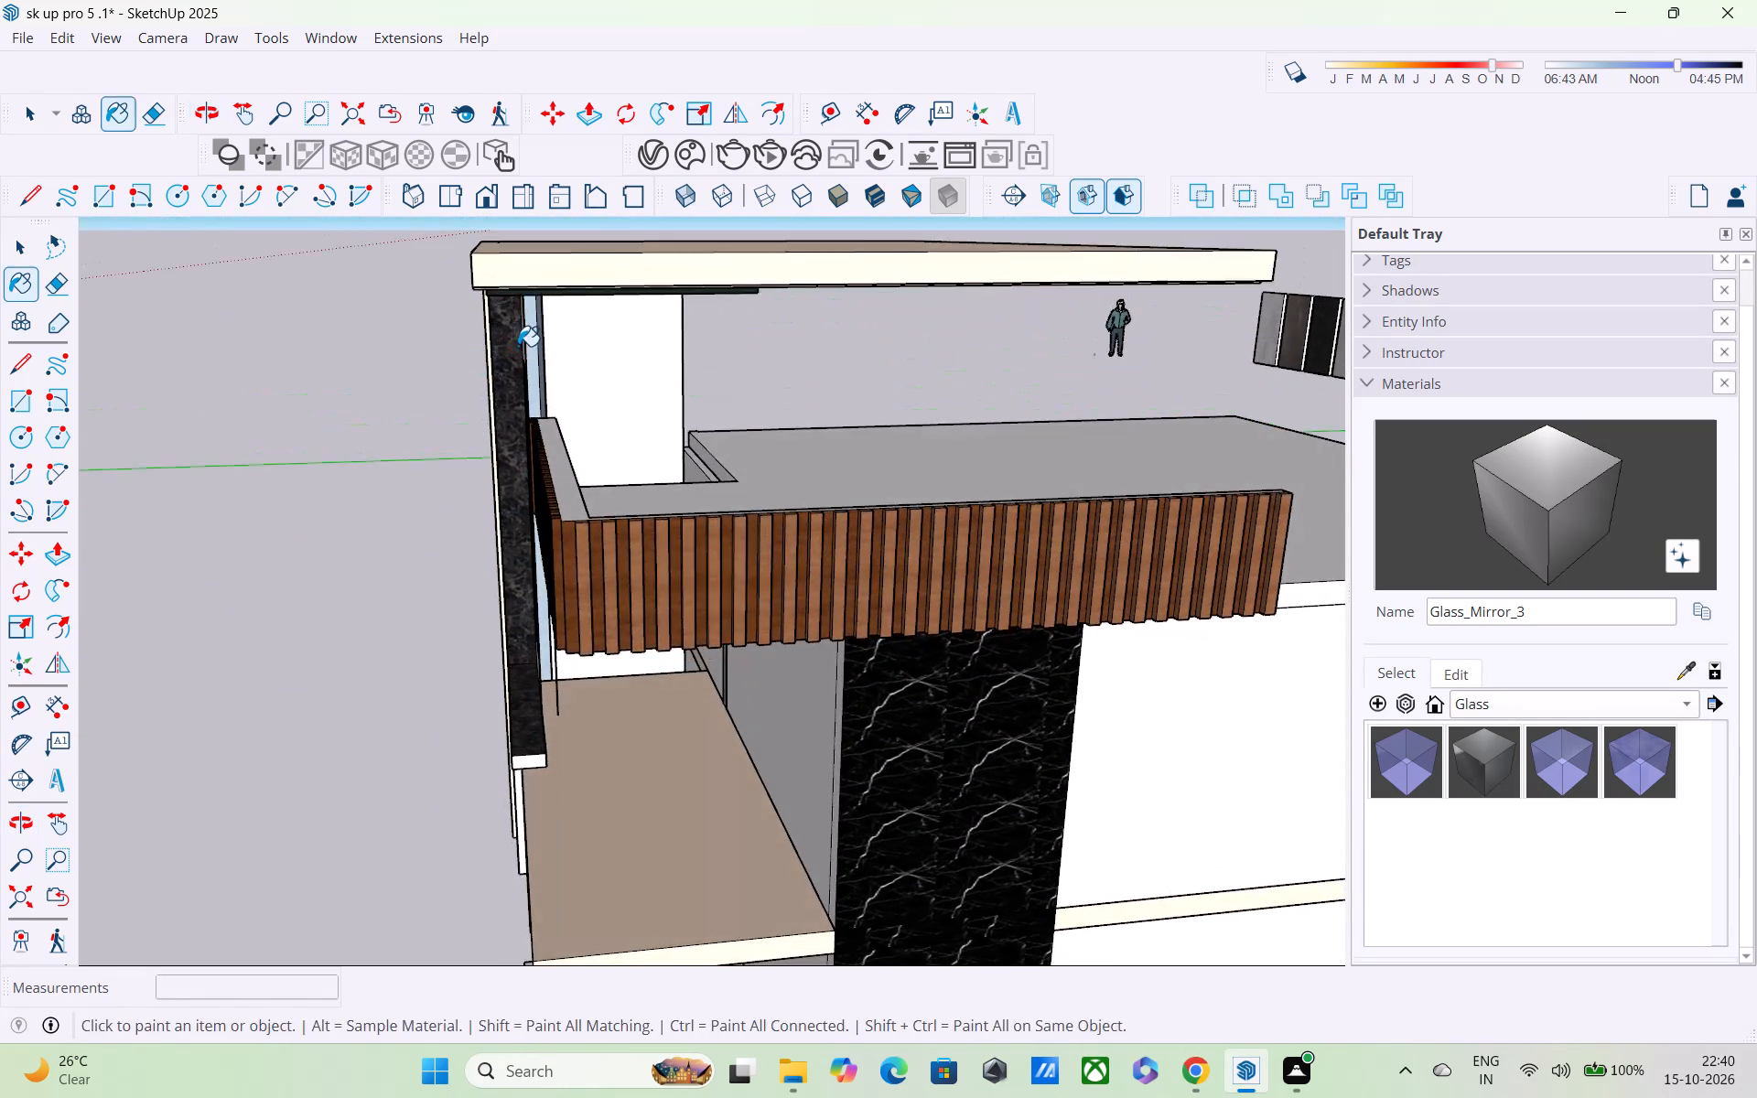
scroll(516, 356, "down", 2)
middle_click_drag(518, 553, 504, 434)
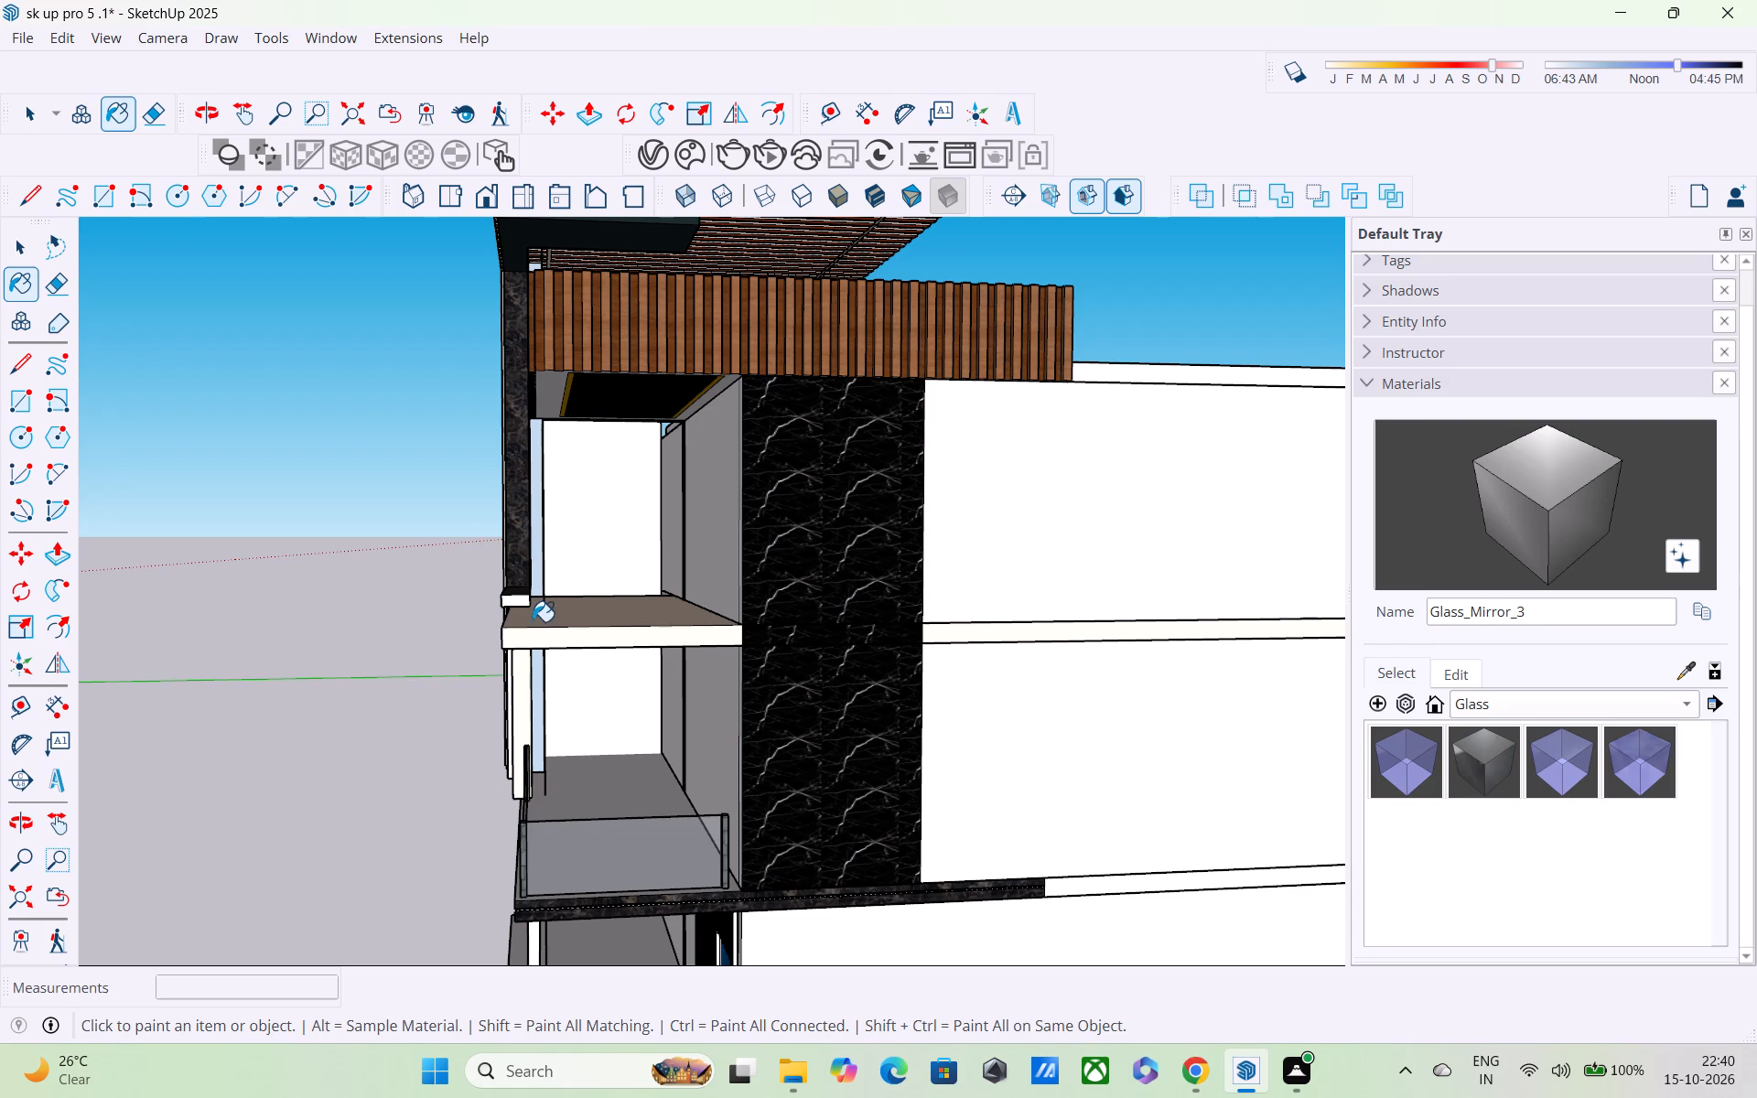
Draw a line about 6' 5" long on the glass-railed balcony's floor, from the loose vertical edge's bottom to the light-blue strip's bottom corner.
key("l")
scroll(550, 748, "up", 4)
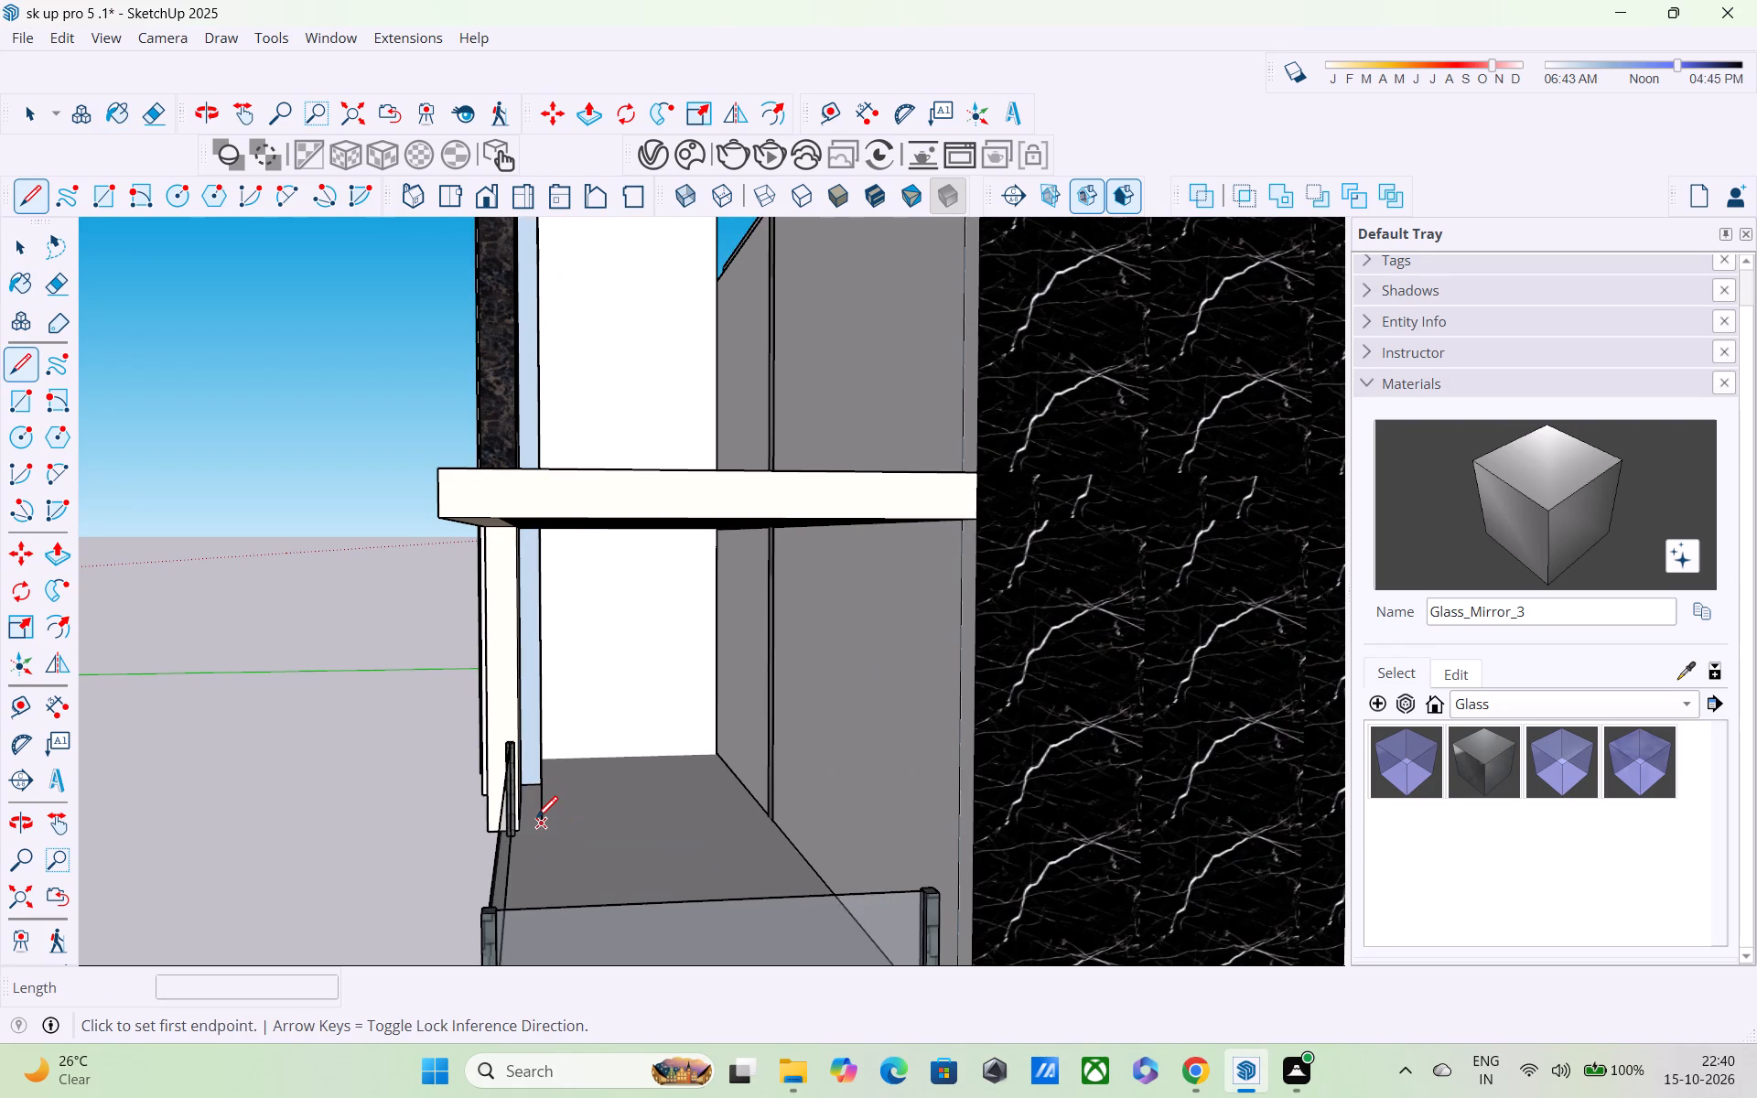
left_click(536, 820)
scroll(522, 828, "up", 8)
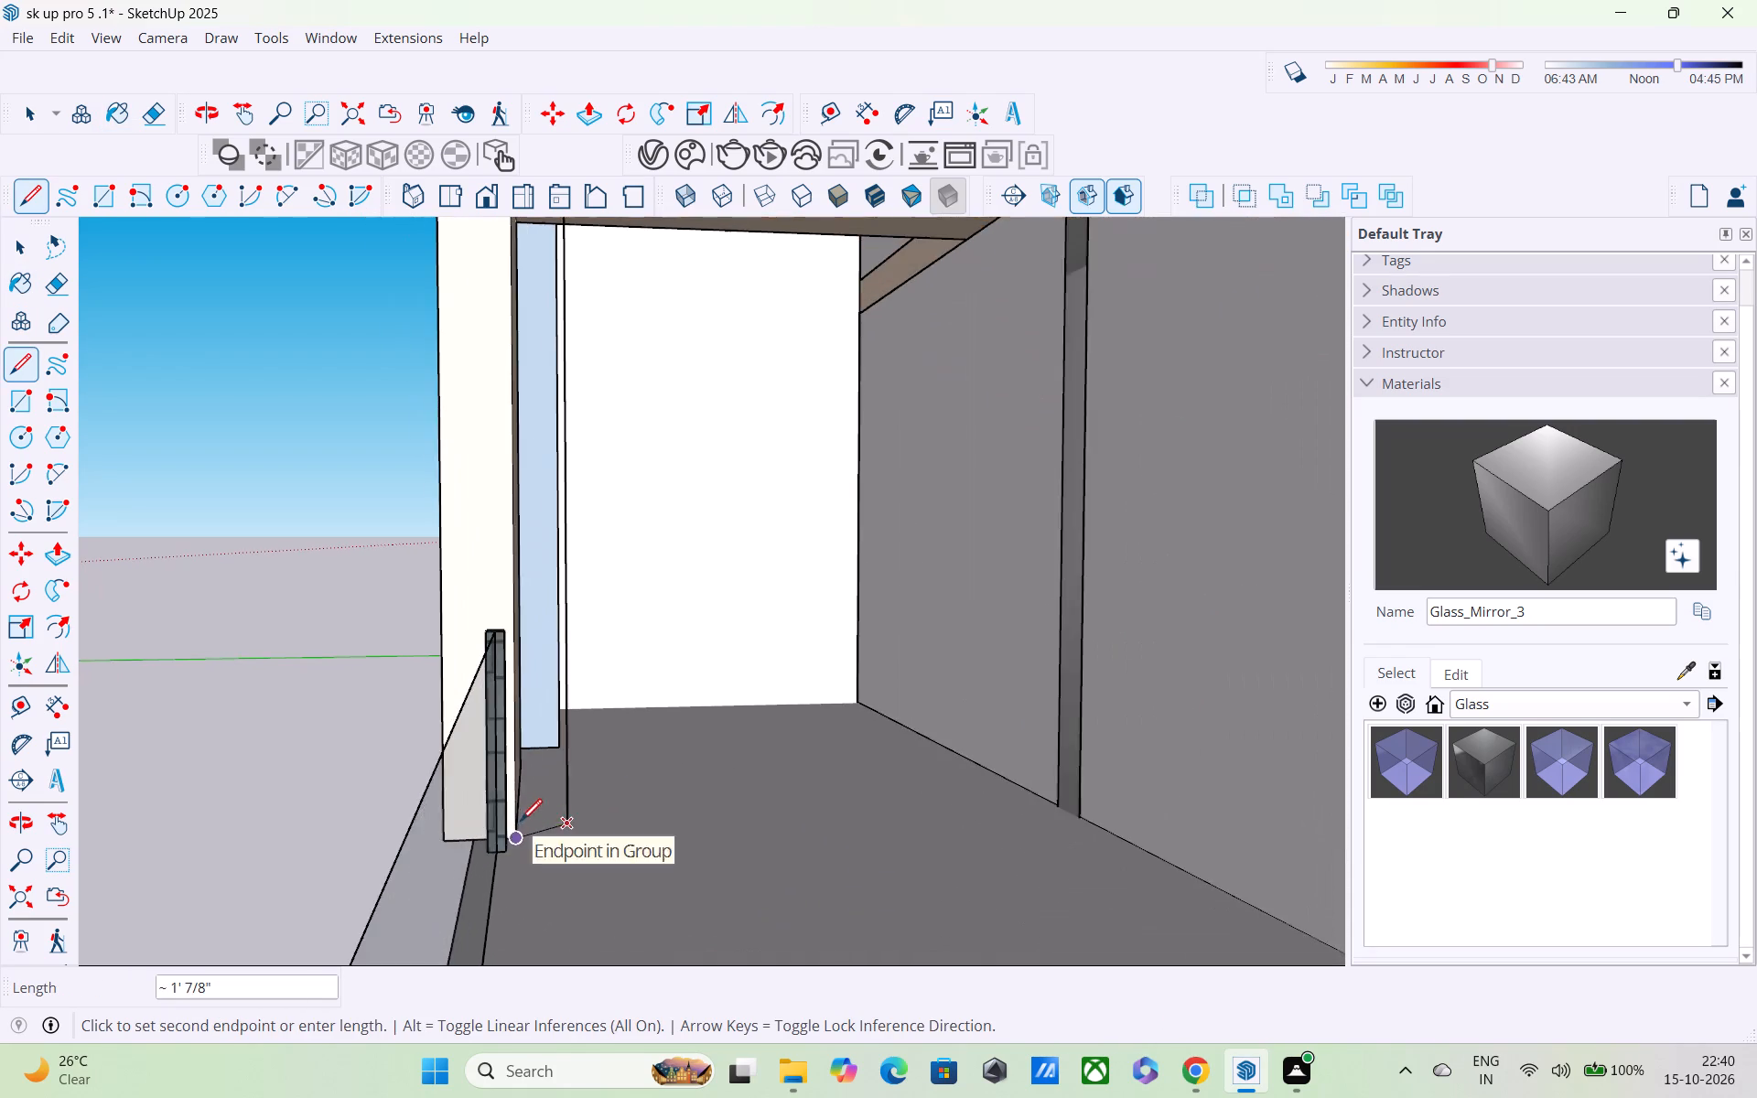
scroll(562, 833, "up", 14)
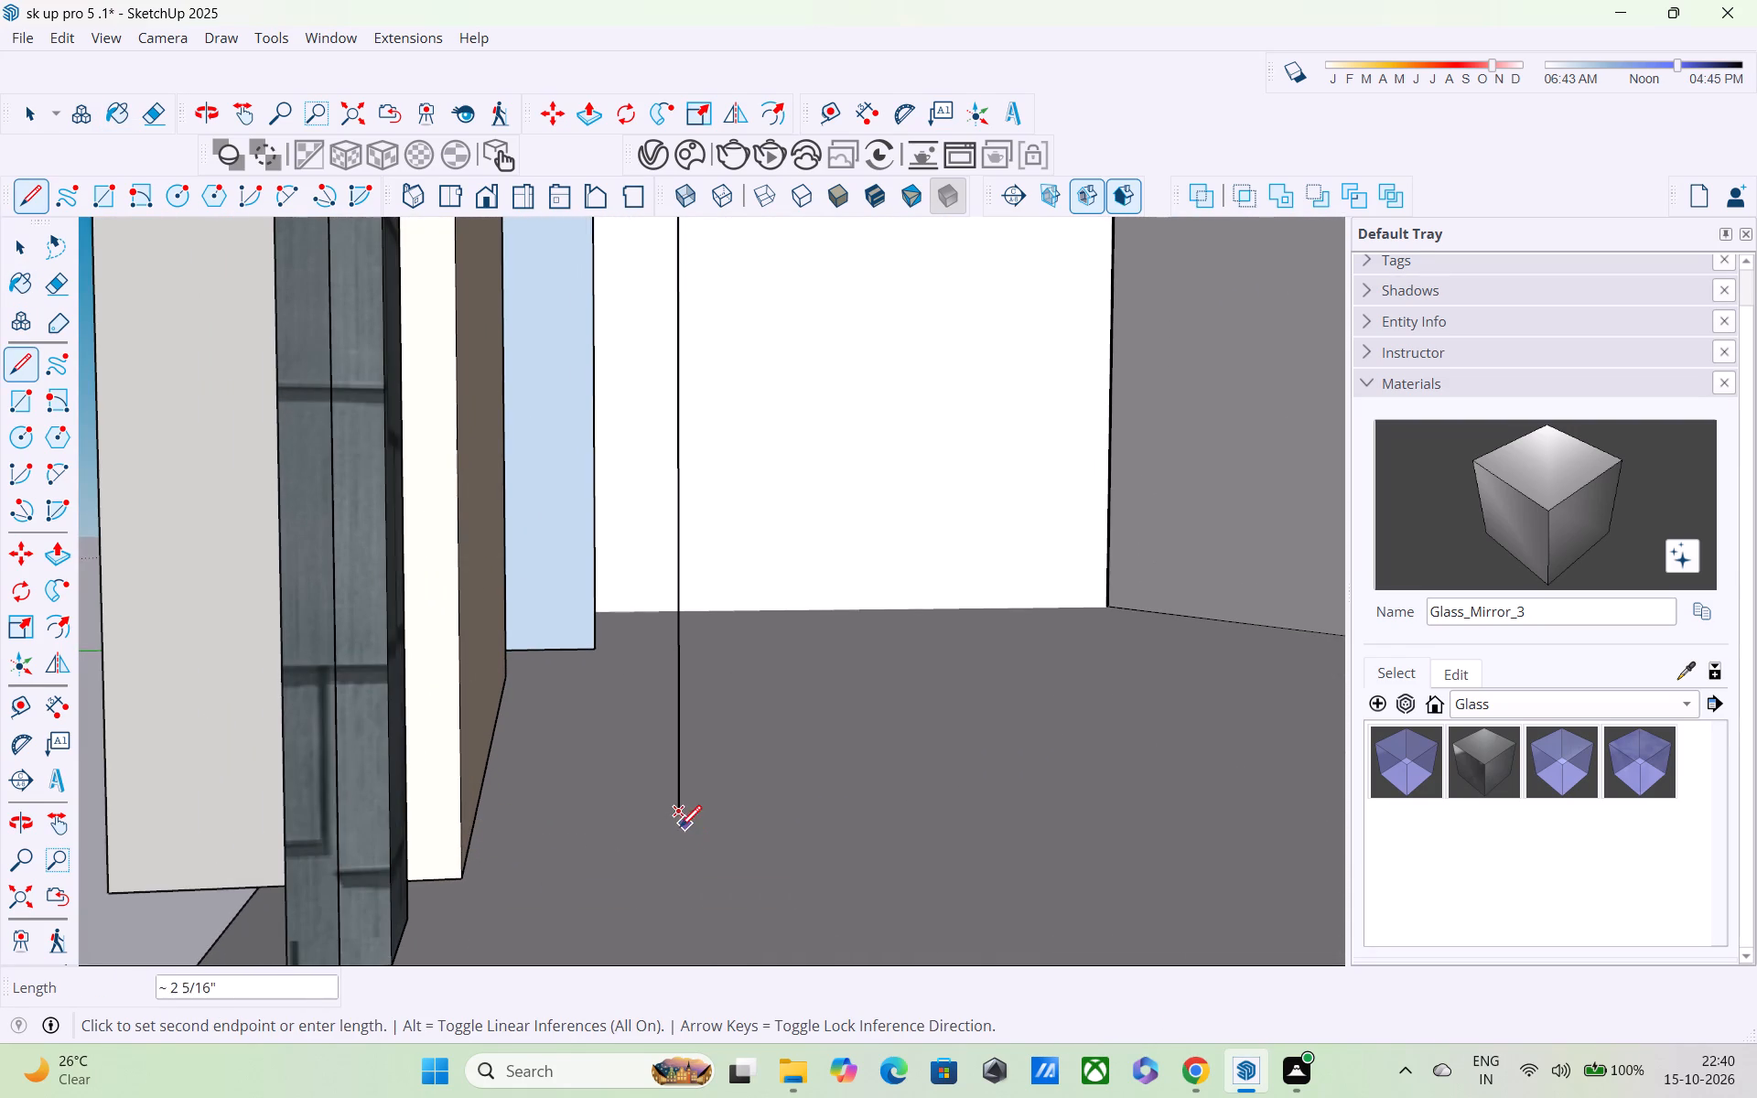
middle_click_drag(674, 814, 505, 771)
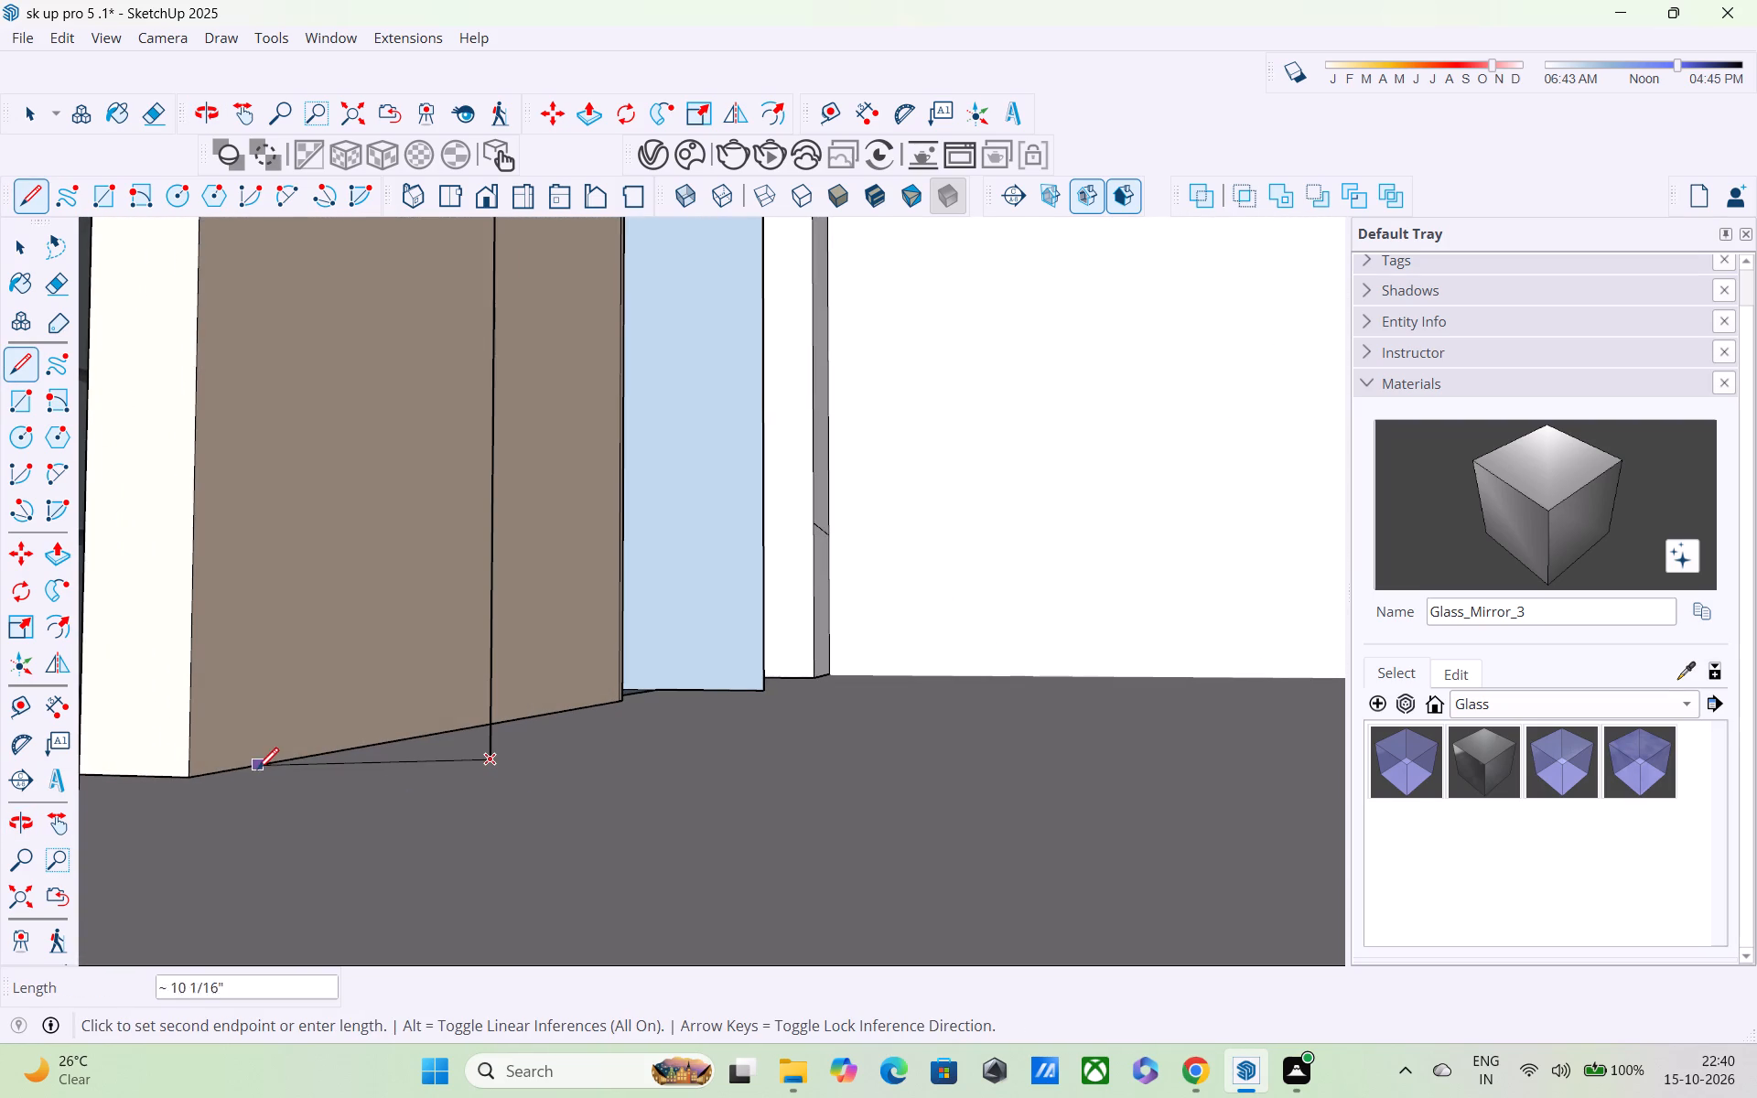
scroll(760, 687, "down", 1)
left_click(760, 685)
On the lower, metal-railed balcony's floor, draw a line from the pillar base to the loose vertical edge, plus one about 12' long to the rear strip's corner.
middle_click_drag(851, 689, 560, 781)
scroll(674, 730, "down", 1)
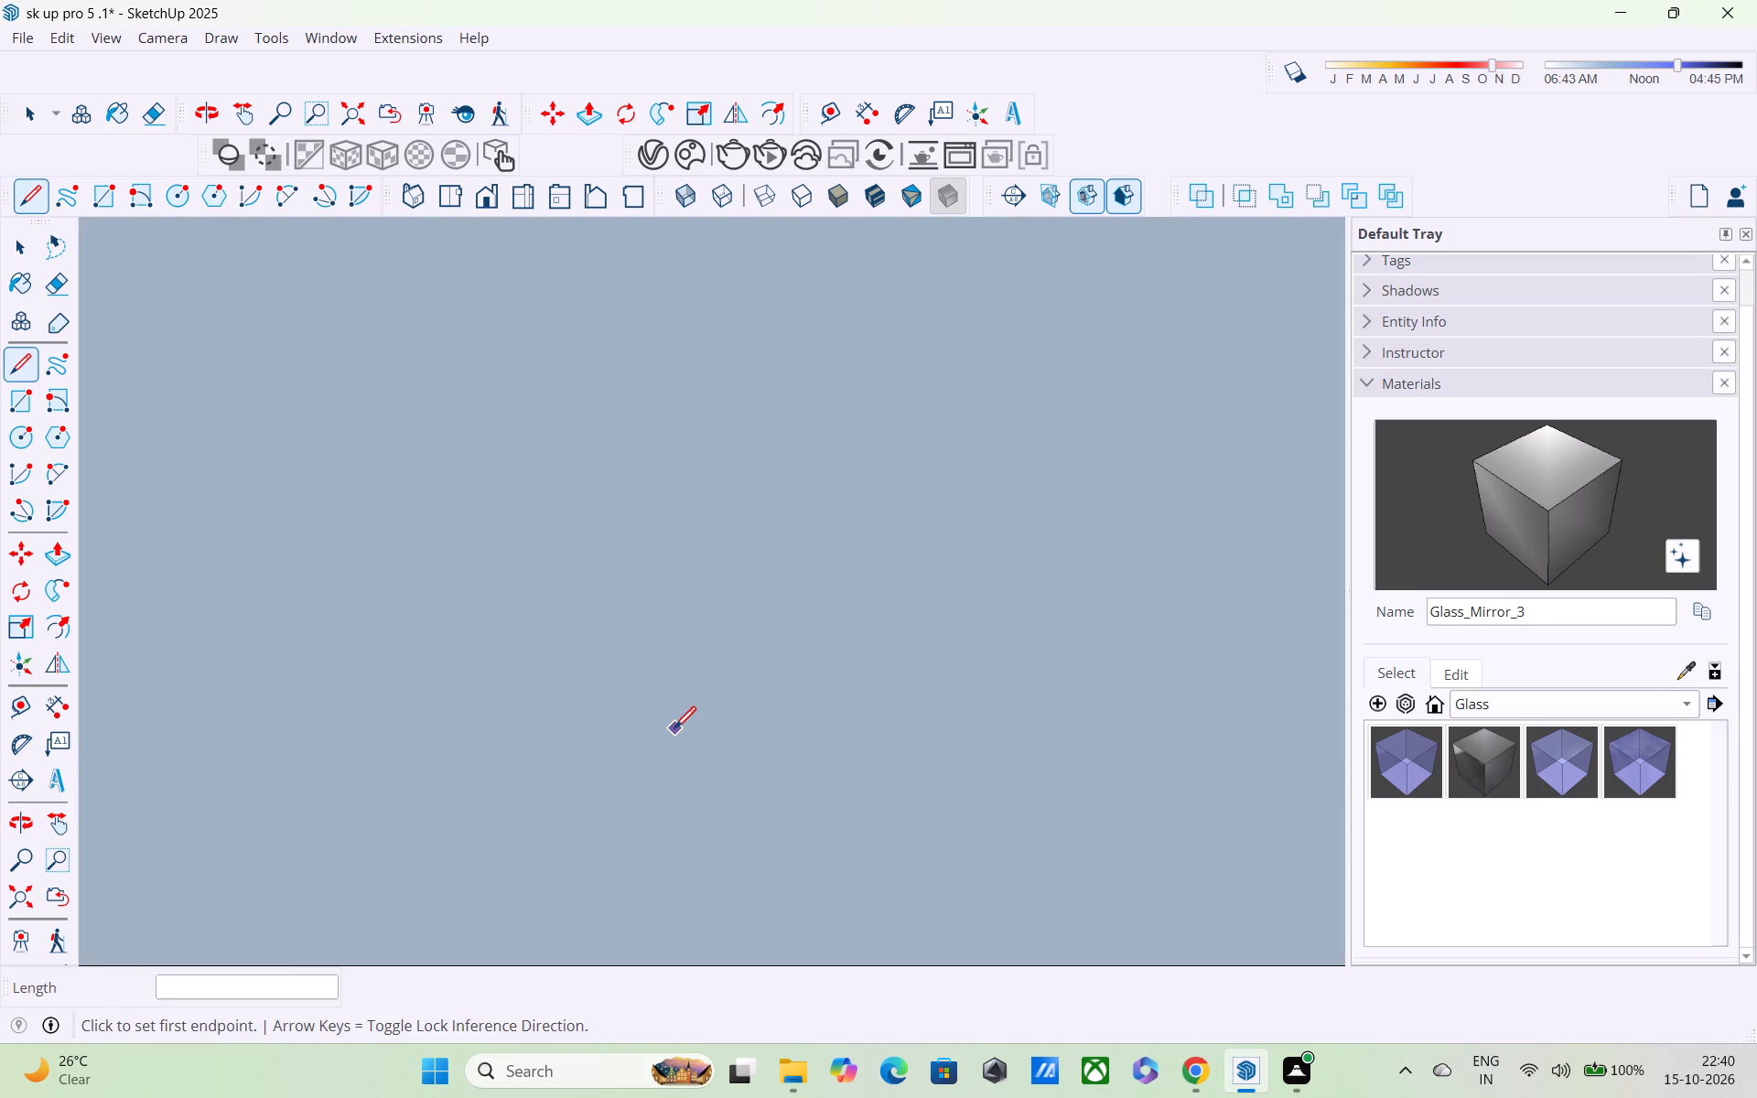
left_click(8, 891)
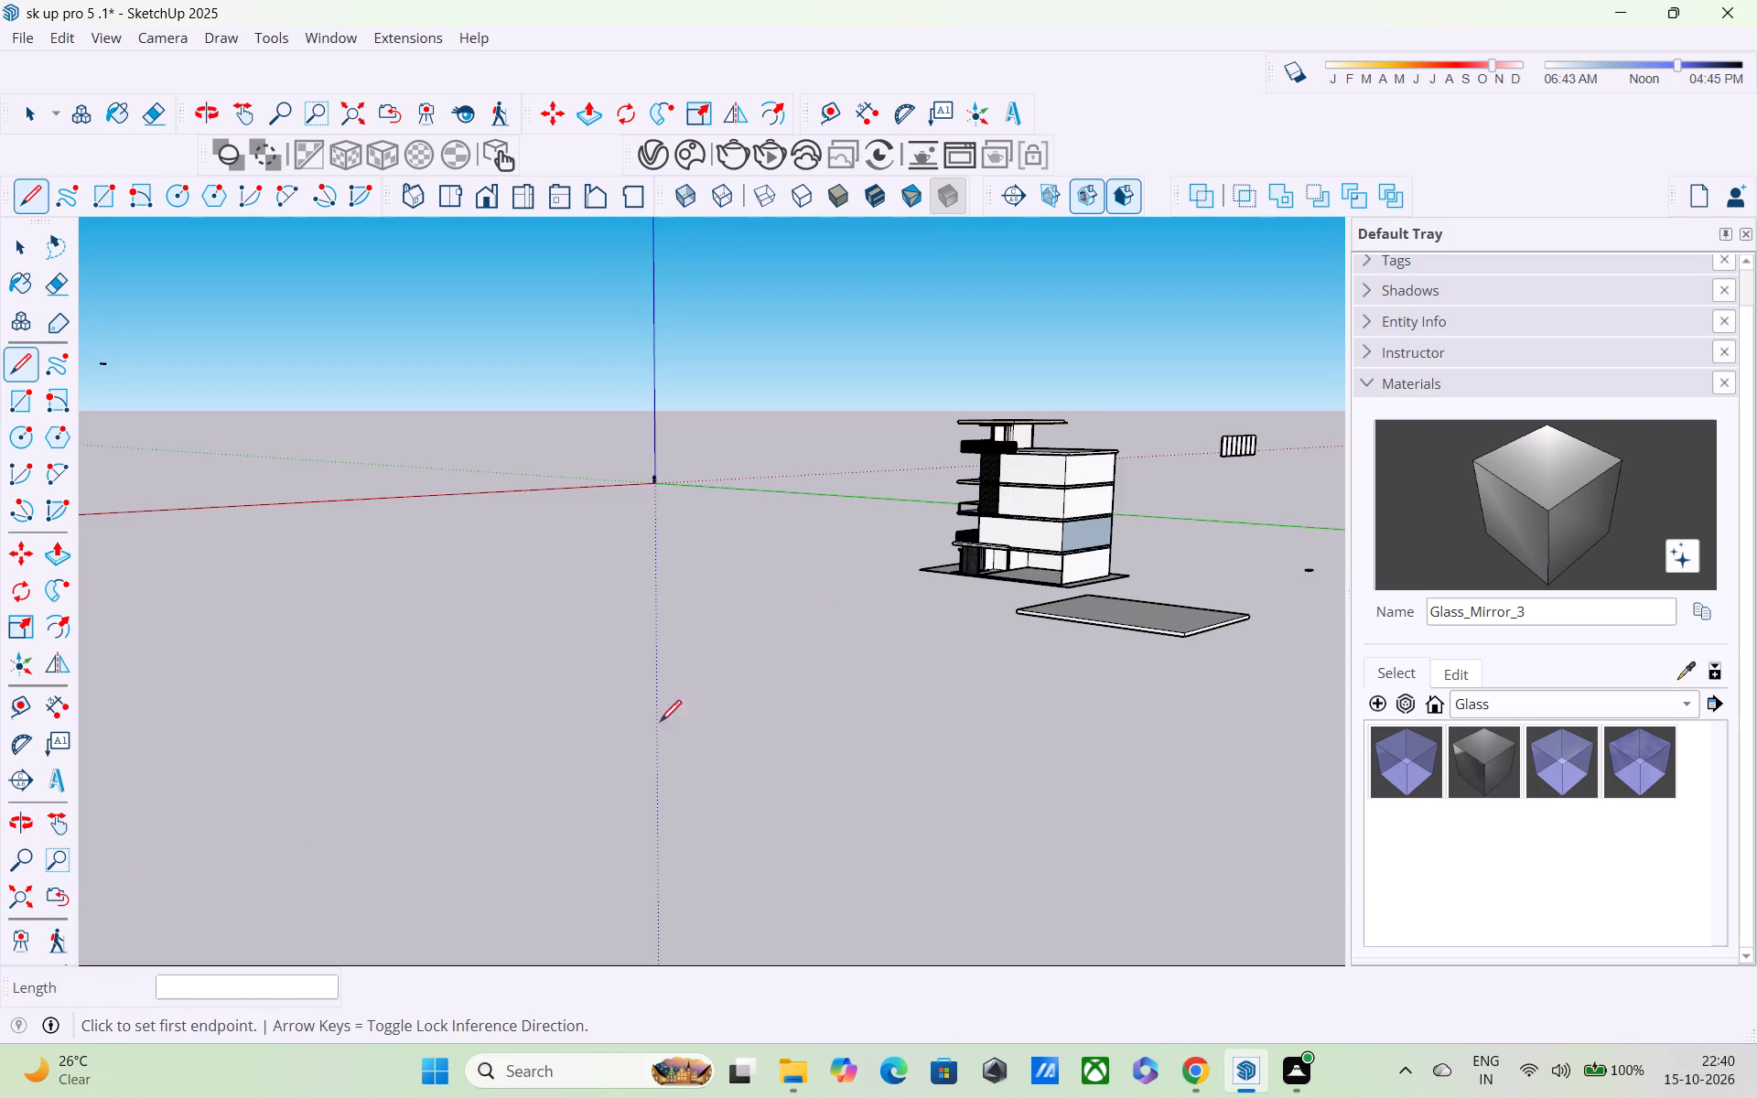
scroll(913, 501, "up", 2)
scroll(980, 465, "up", 6)
middle_click_drag(1025, 504, 1185, 523)
scroll(1089, 508, "up", 6)
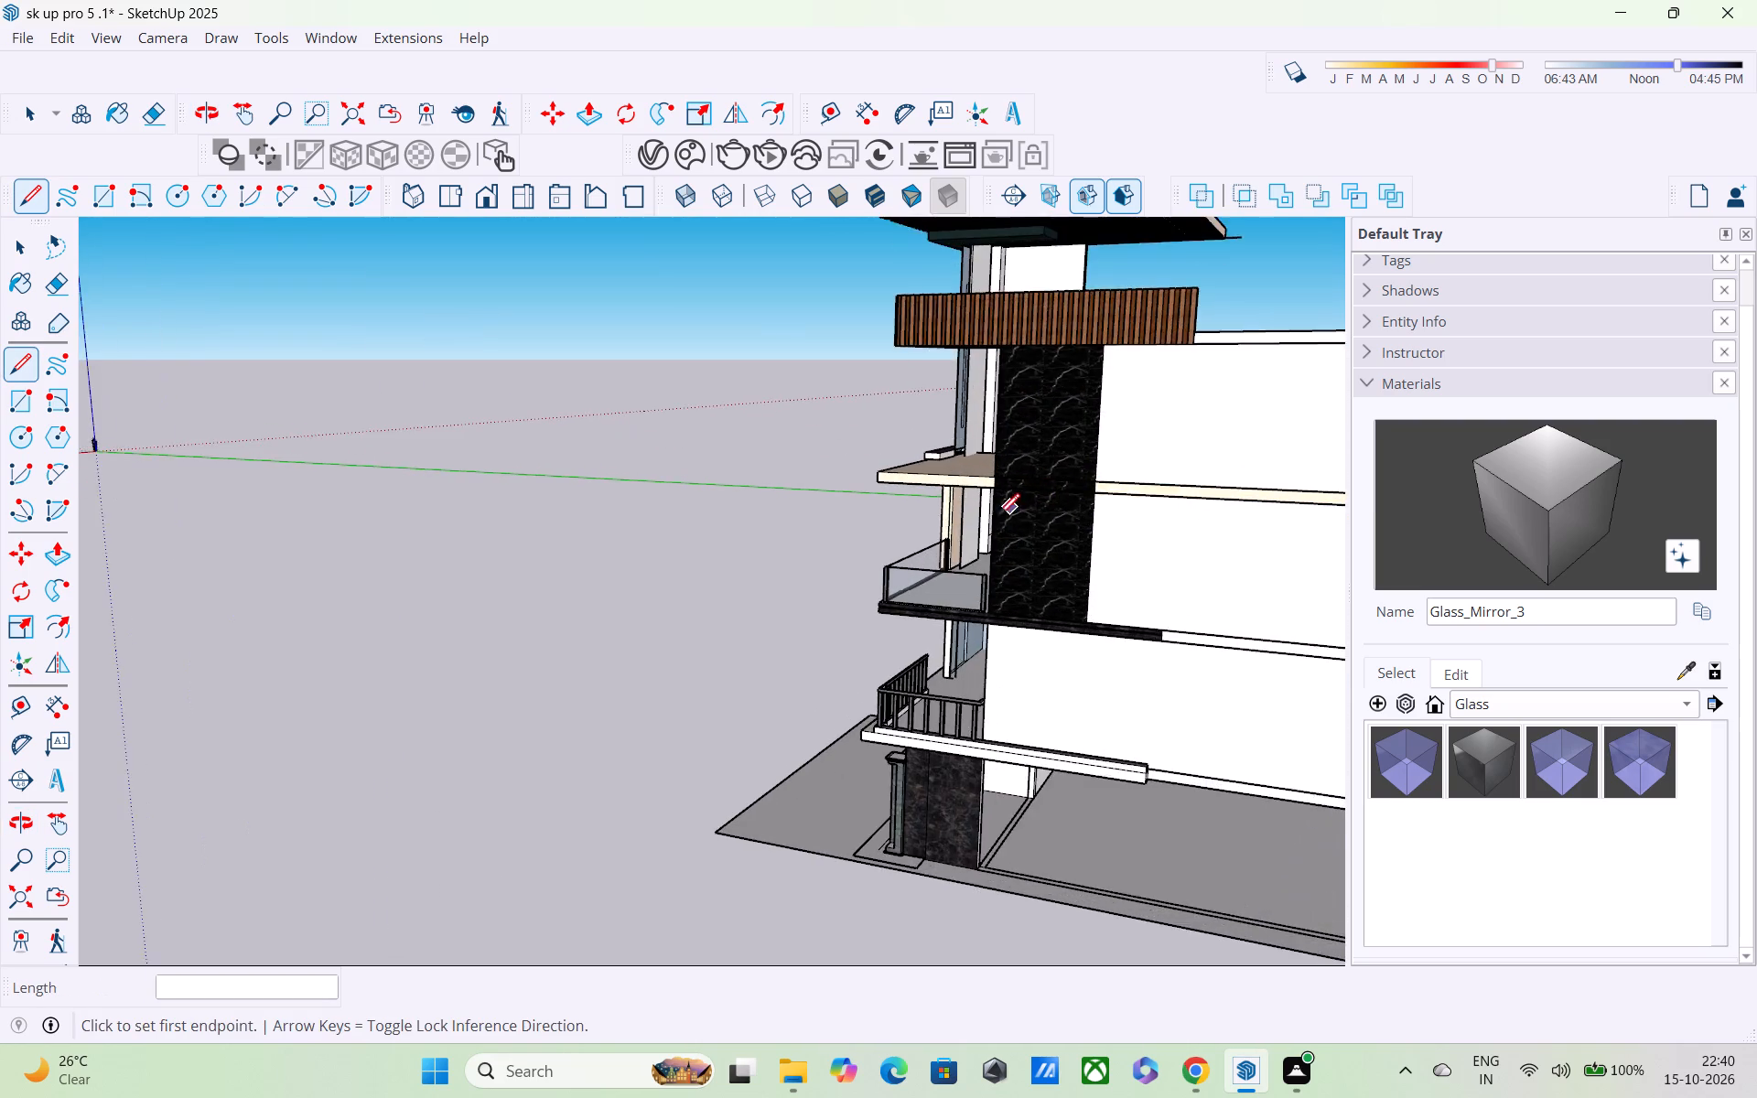
scroll(998, 517, "up", 3)
middle_click_drag(932, 651, 963, 546)
scroll(959, 676, "up", 10)
middle_click_drag(952, 791, 913, 853)
scroll(910, 858, "up", 6)
left_click(812, 937)
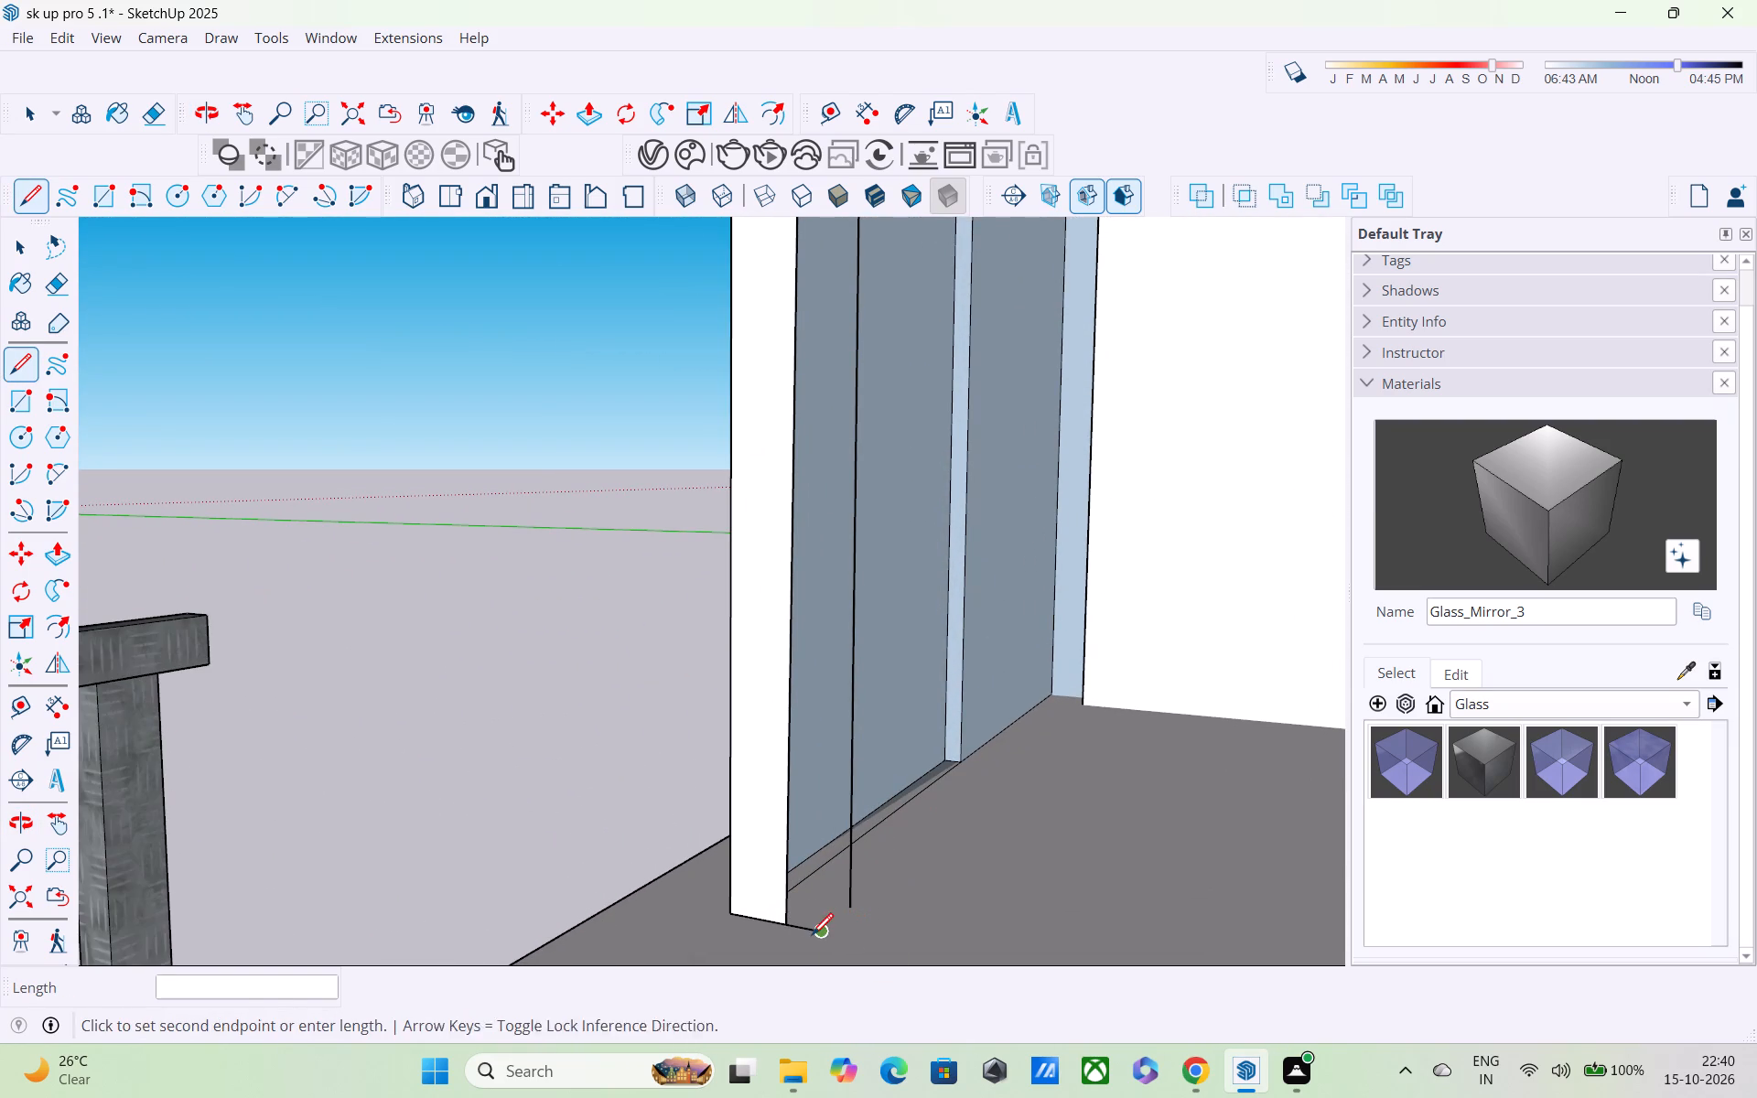
left_click(858, 909)
left_click(858, 909)
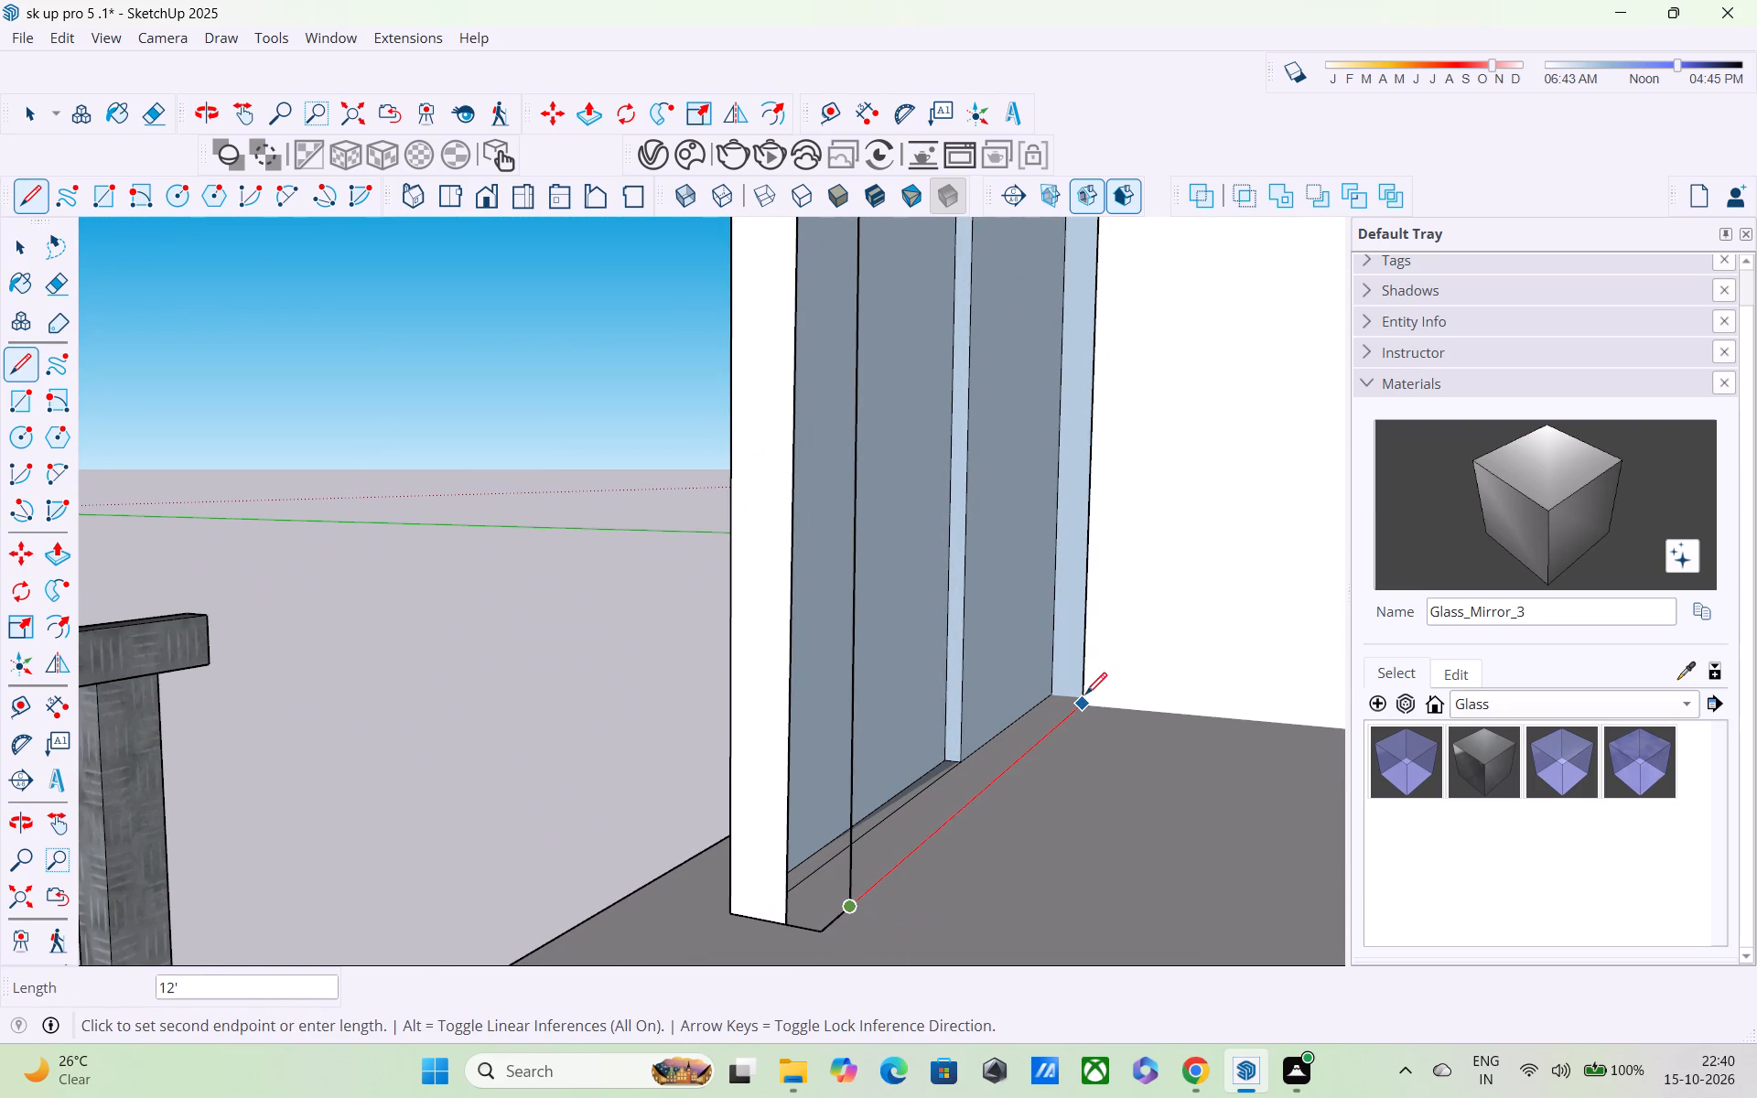
left_click(1085, 697)
Close the lower balcony's floor strip with a line about 9" long from the rear corner to the glass wall's base edge.
middle_click_drag(1030, 728, 968, 792)
scroll(947, 792, "down", 3)
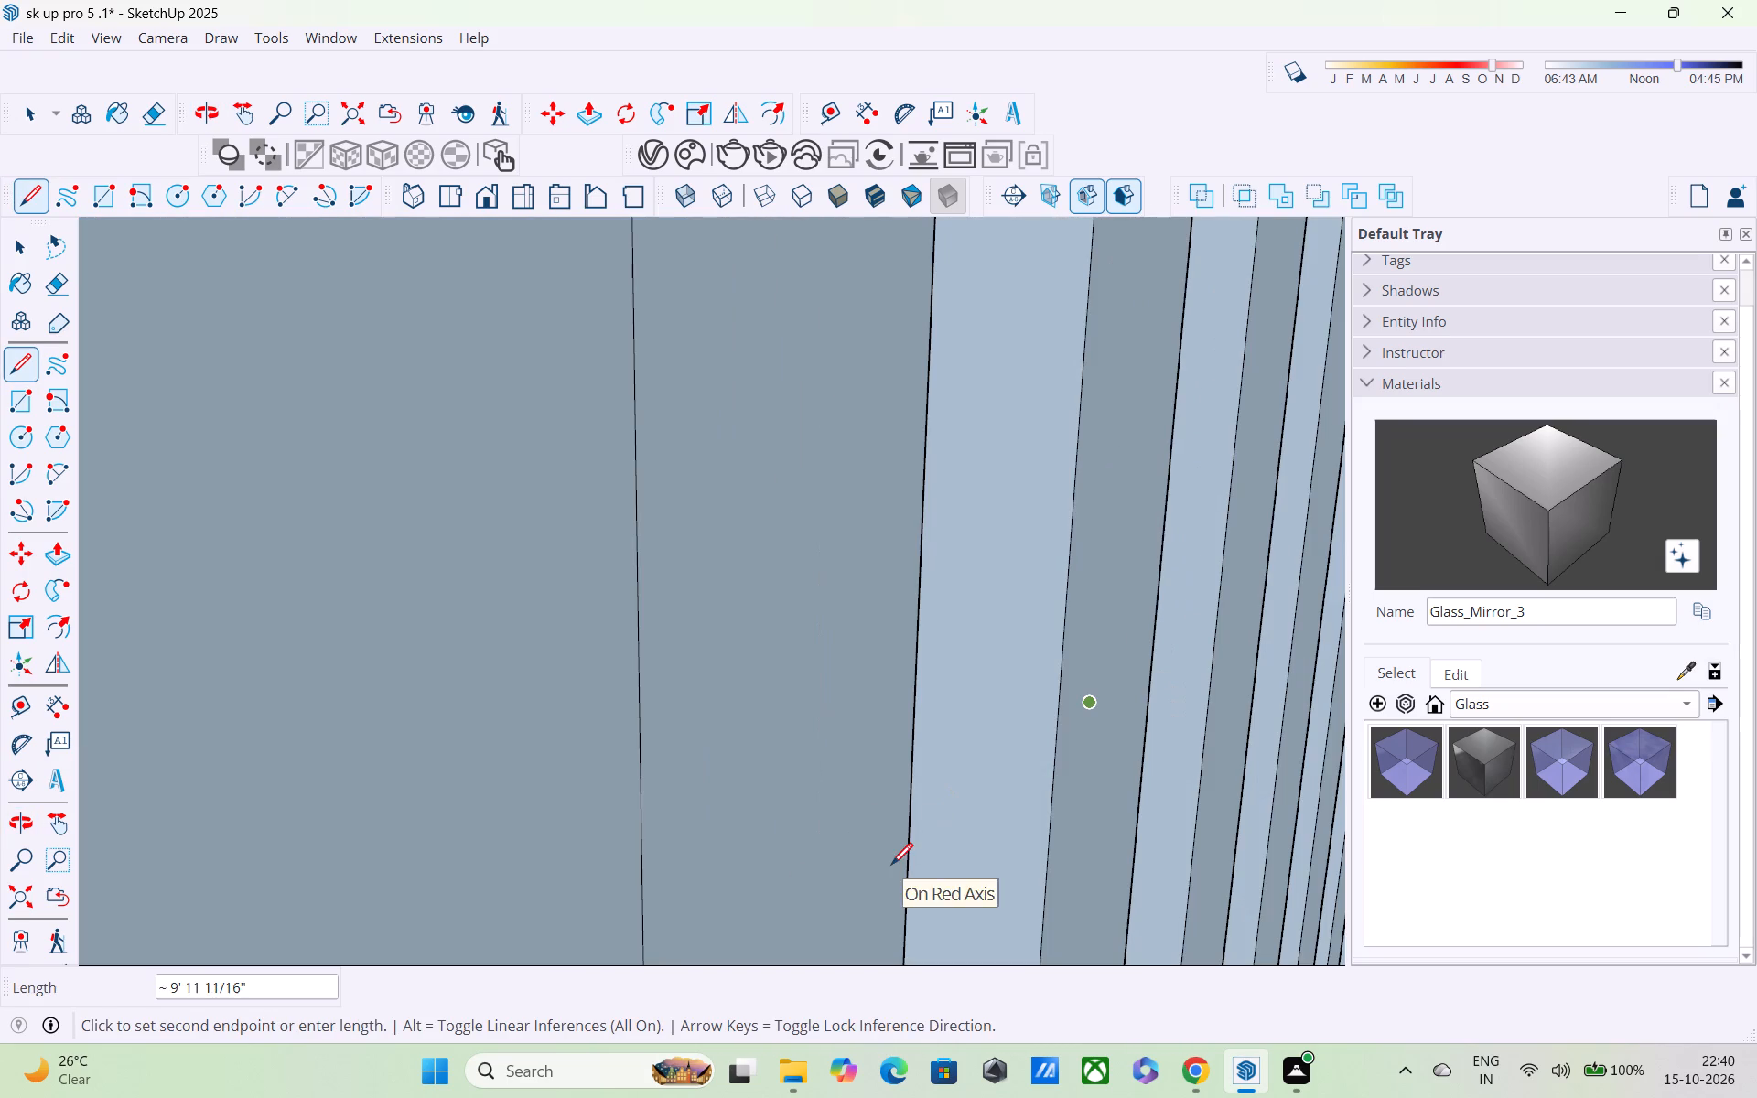
left_click(23, 907)
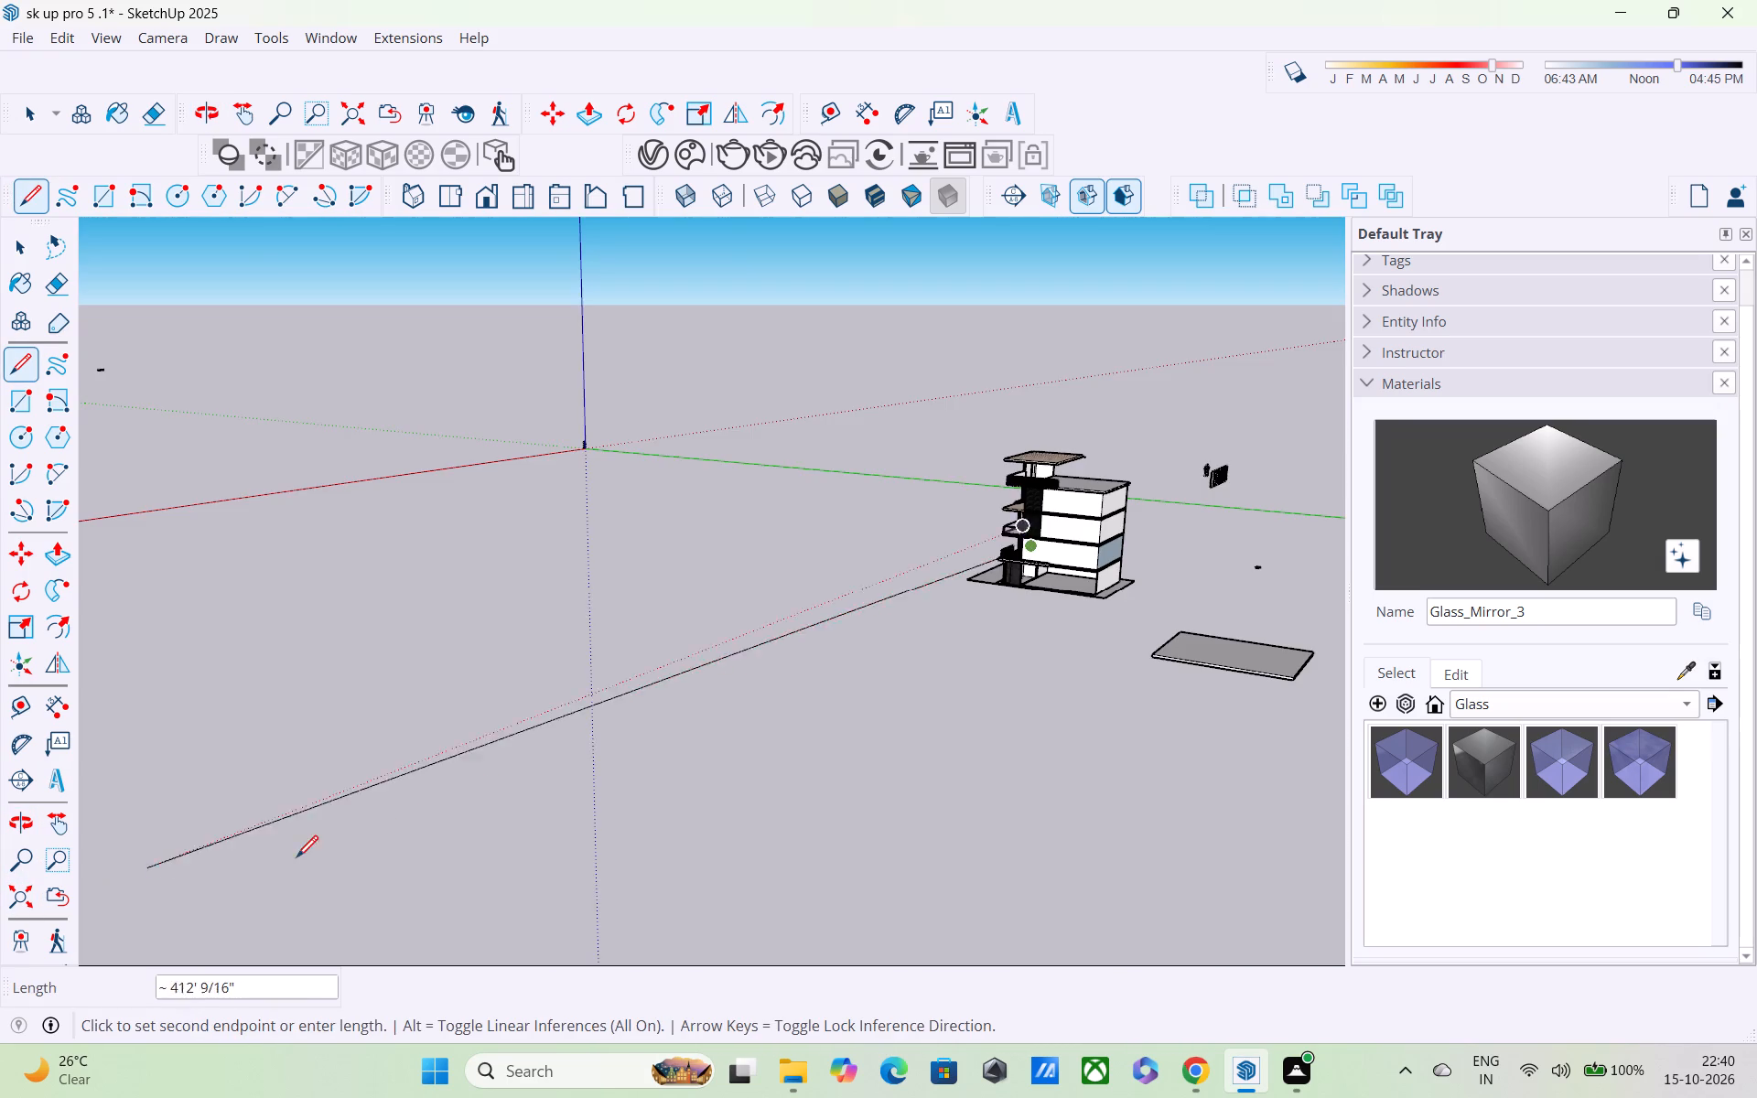
scroll(1074, 589, "up", 7)
middle_click_drag(1011, 544, 1273, 552)
scroll(1009, 515, "up", 5)
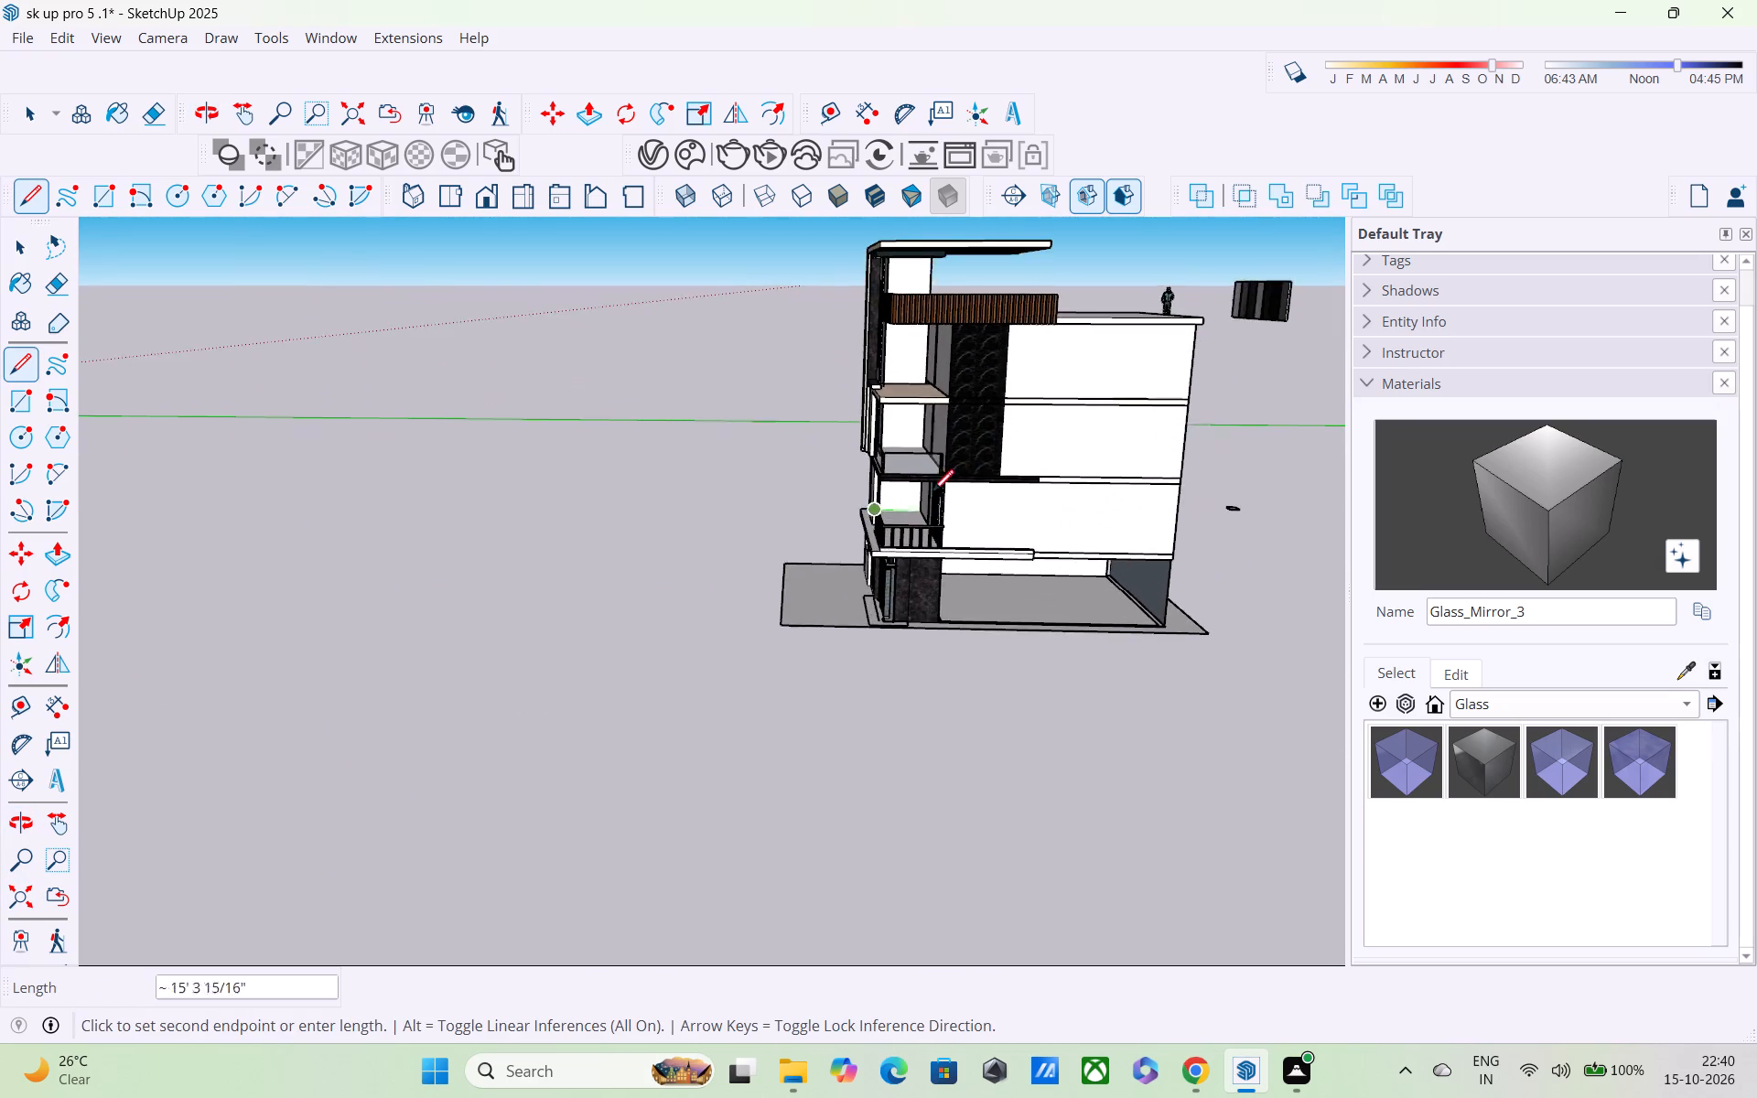
scroll(885, 497, "up", 9)
middle_click_drag(893, 516, 842, 565)
scroll(876, 580, "up", 6)
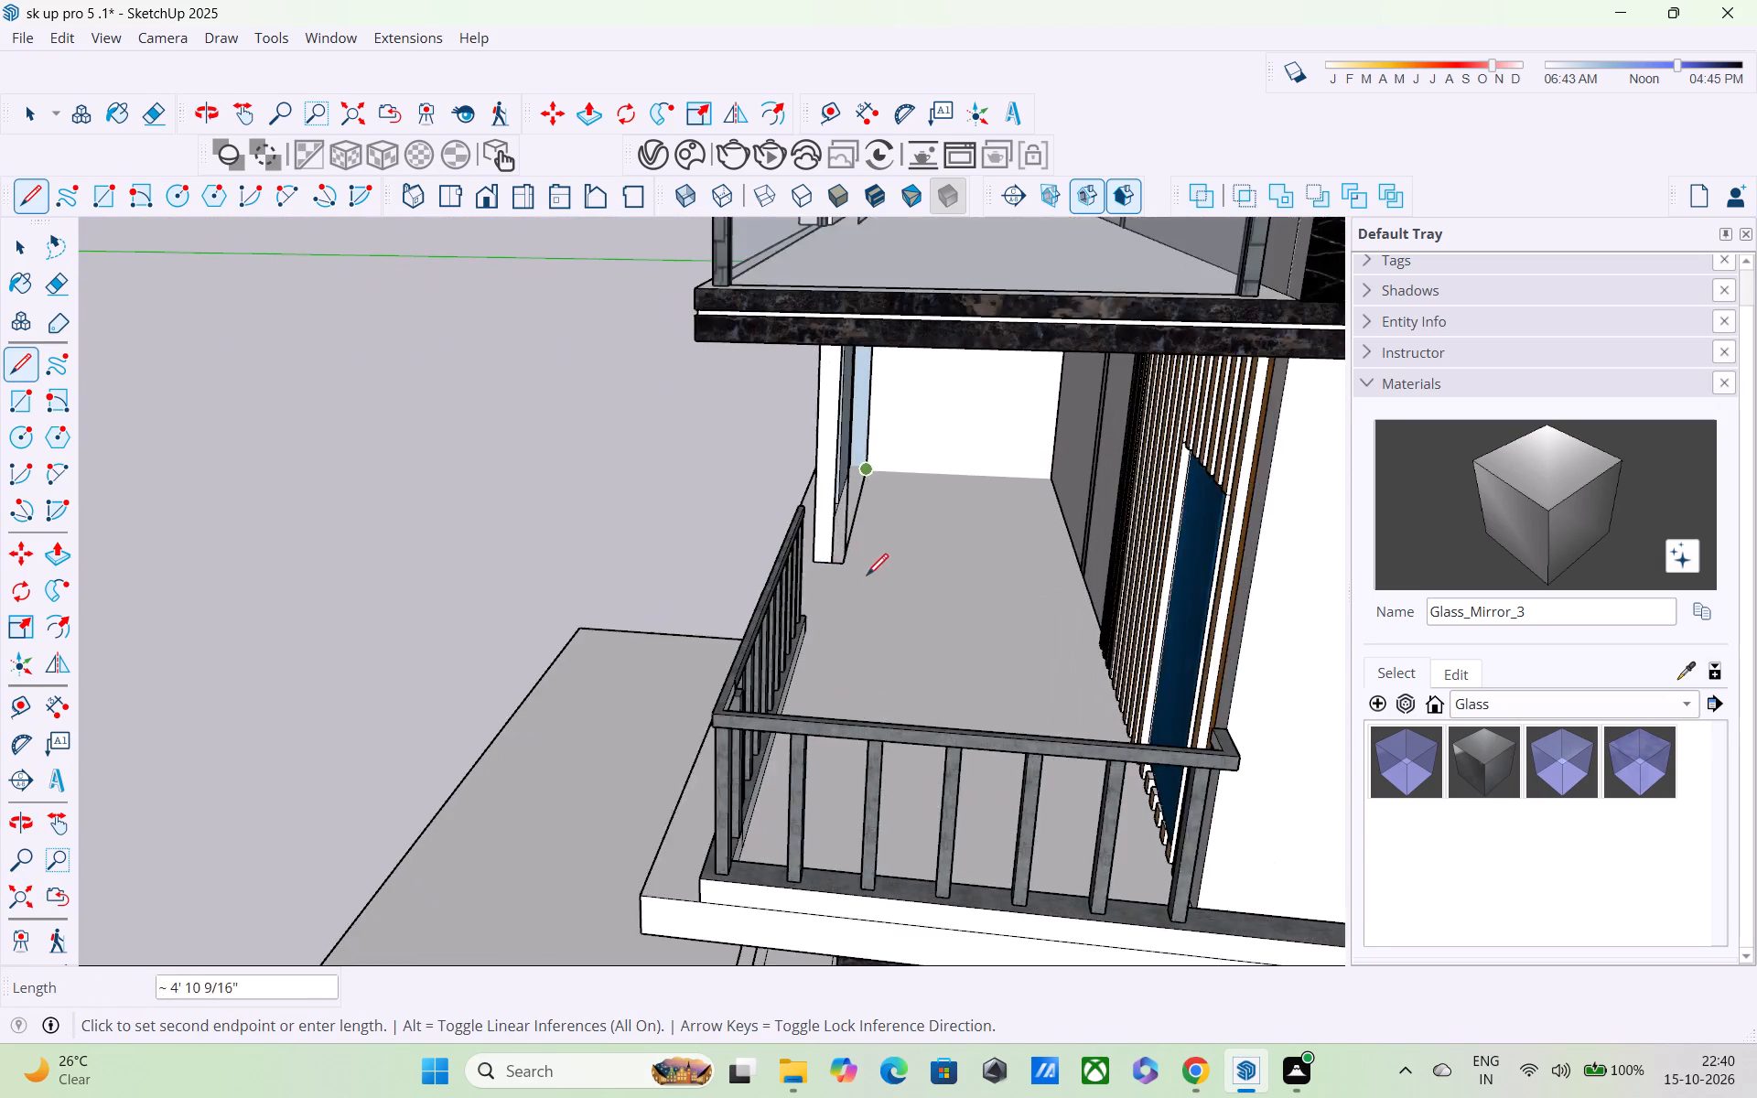
scroll(867, 577, "up", 3)
scroll(874, 490, "up", 4)
middle_click_drag(838, 454, 686, 480)
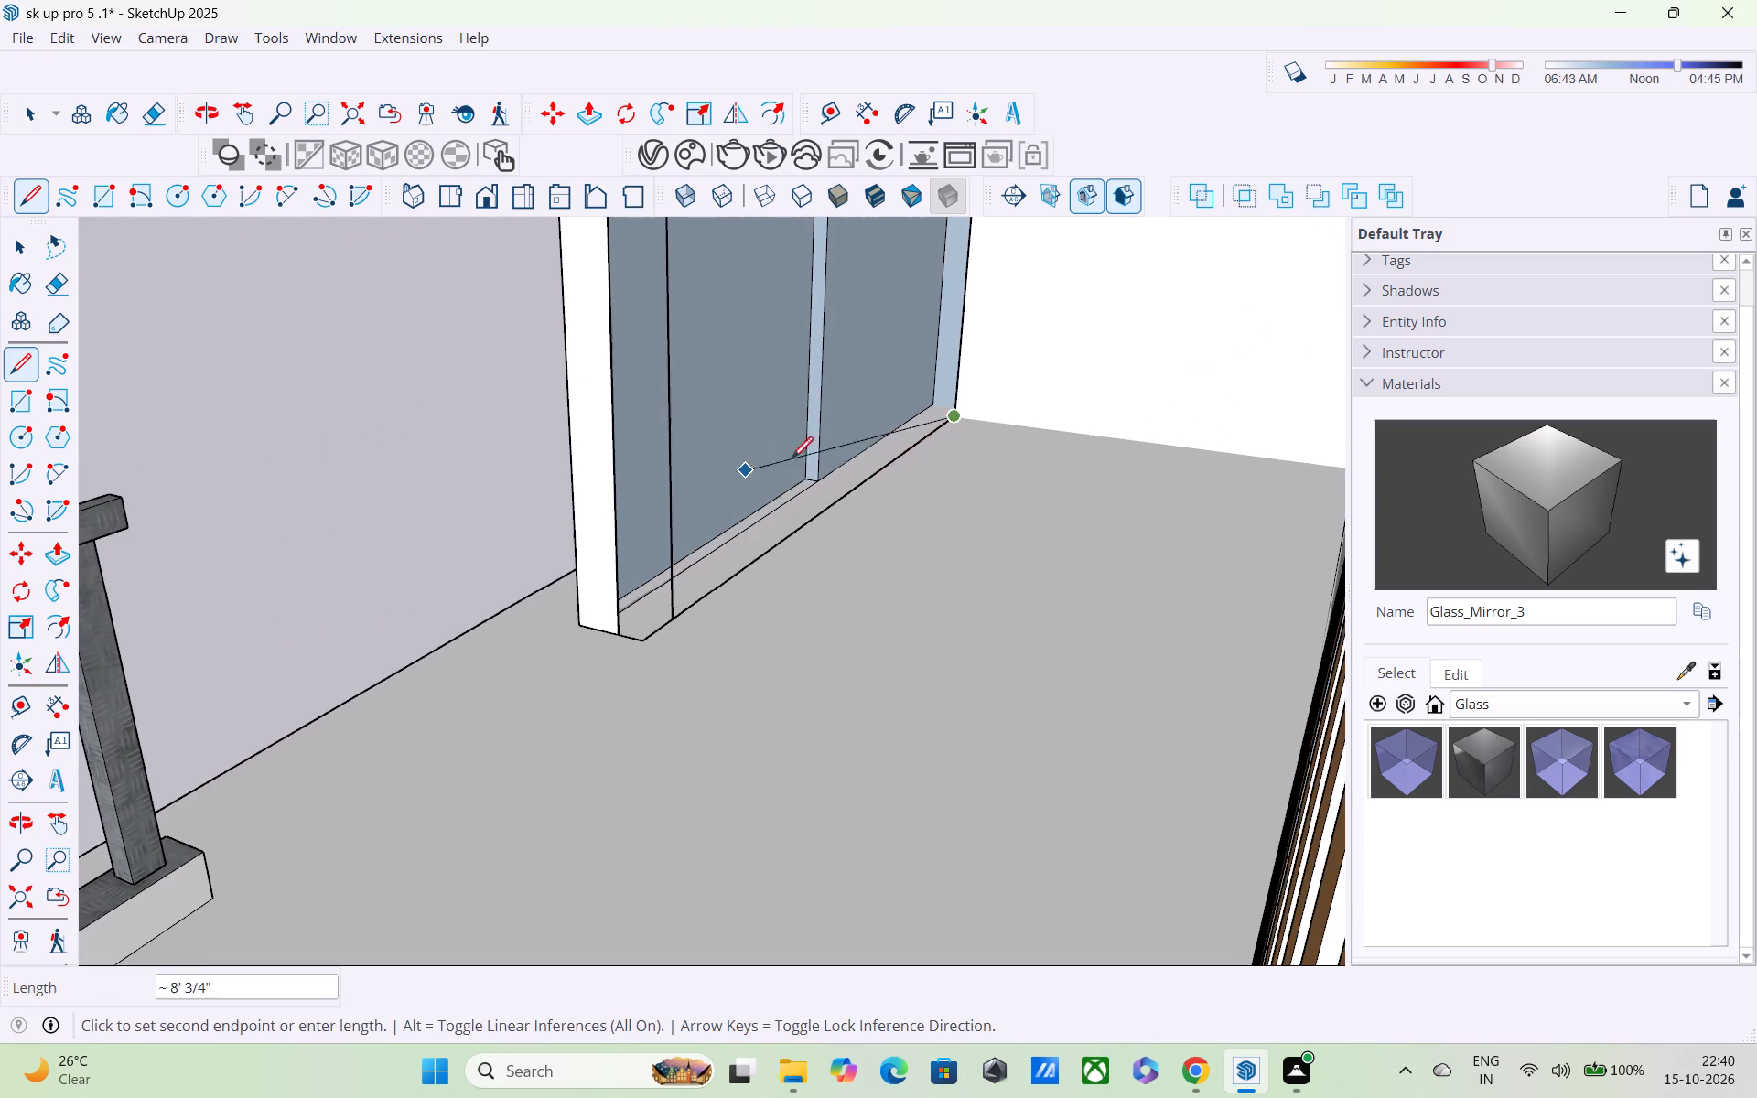
middle_click_drag(999, 426, 1021, 437)
scroll(982, 391, "up", 8)
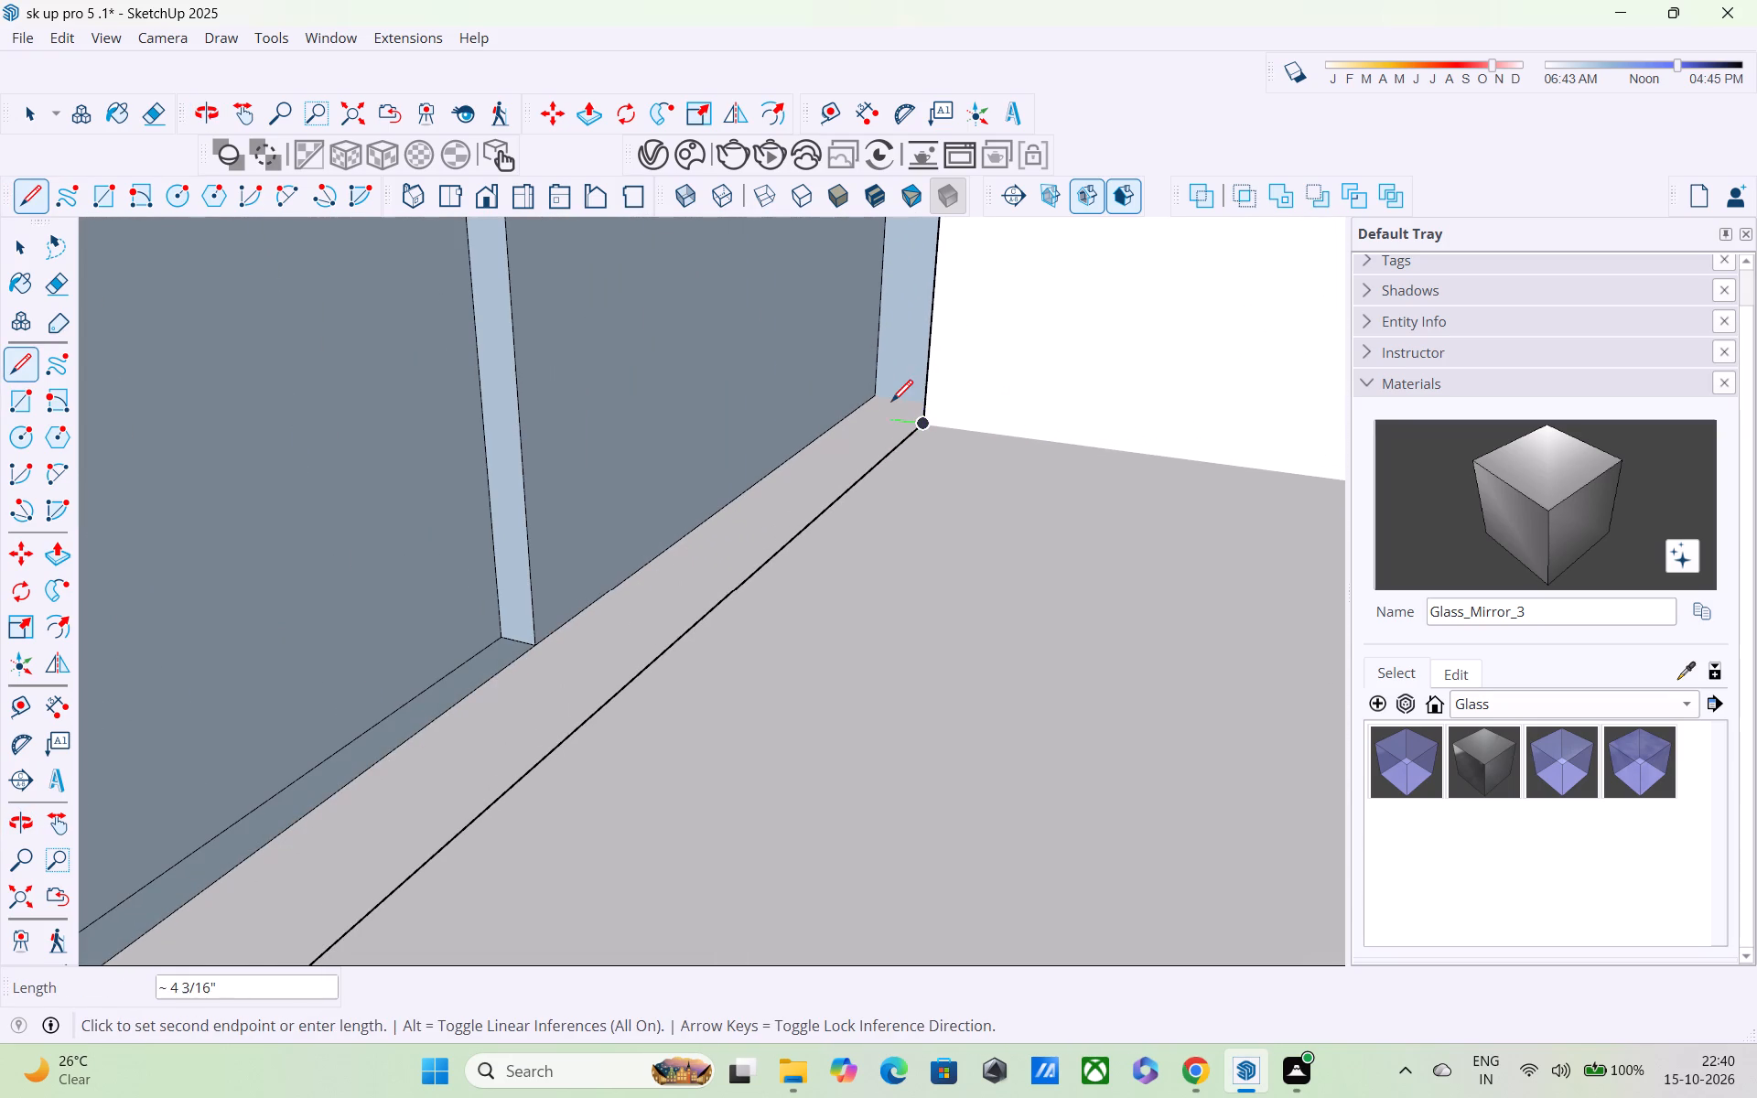
left_click(860, 415)
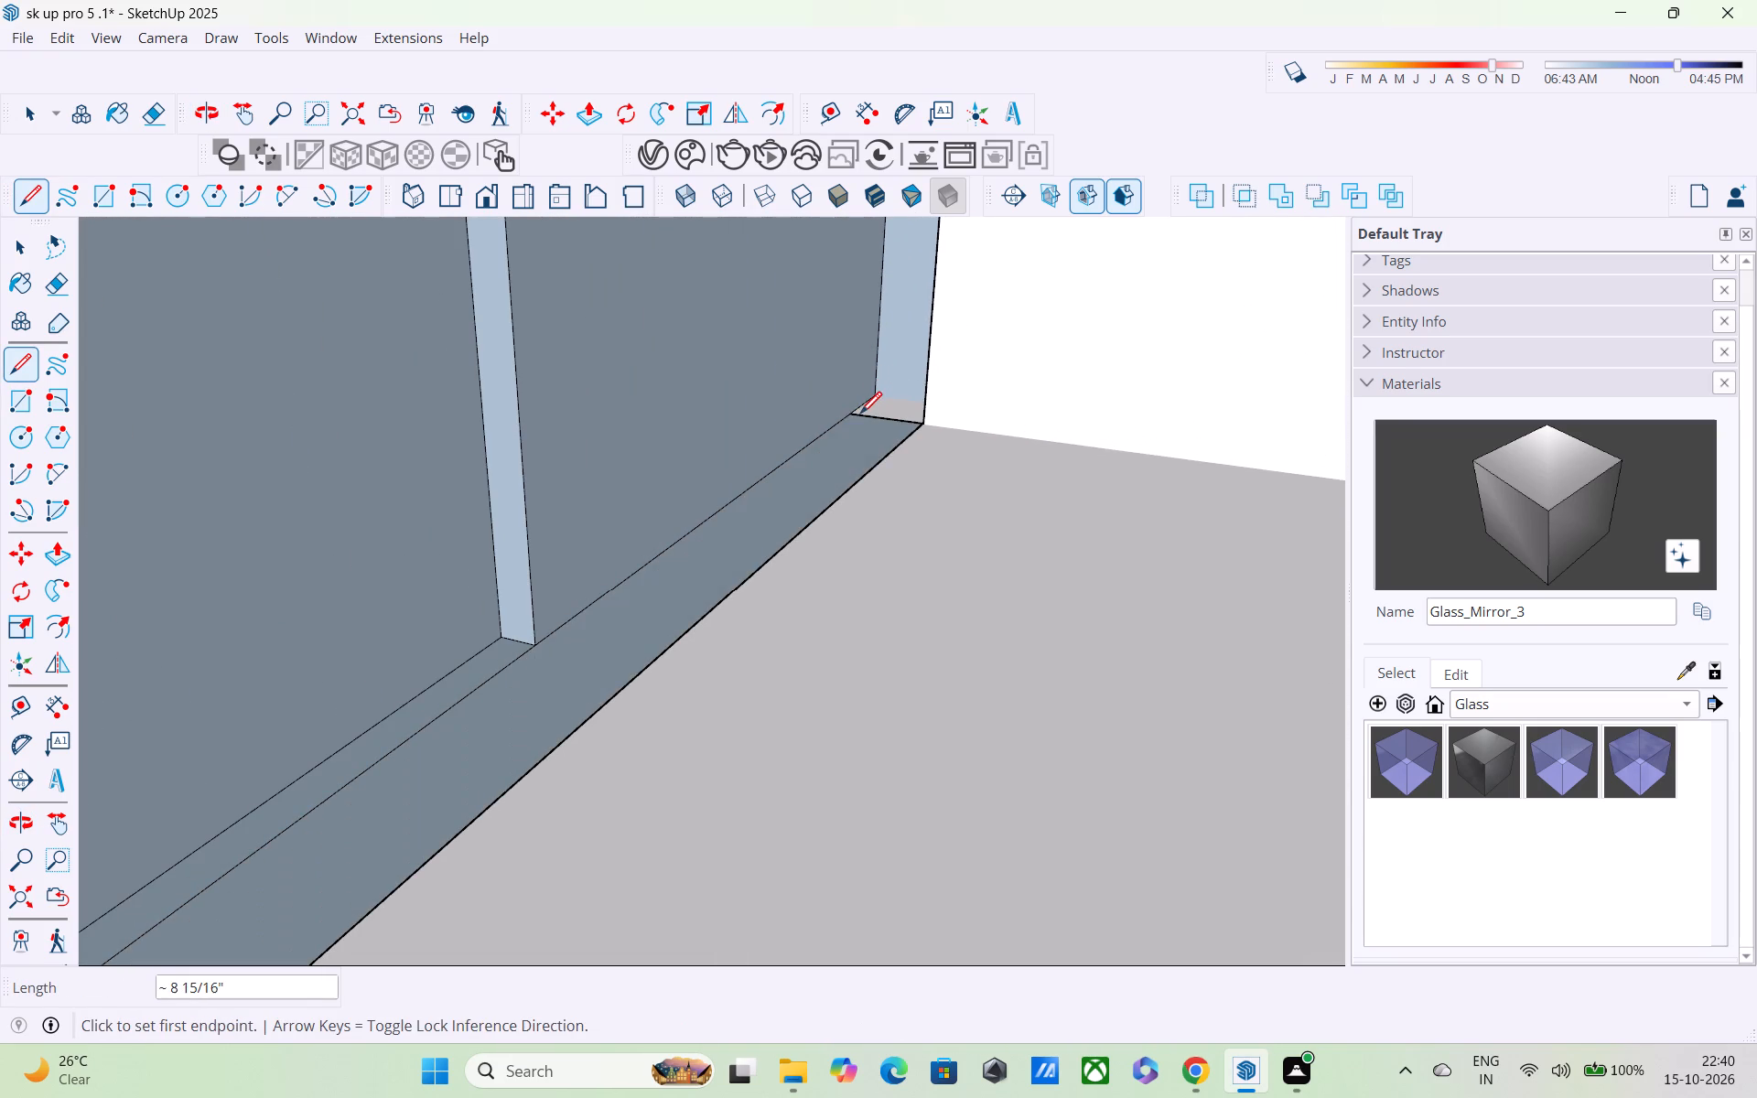
On the glass-railed balcony's floor, draw a line about 3' 9 1/2" long from the grey wall face's bottom corner to the white wall block's corner.
scroll(853, 416, "down", 4)
scroll(853, 419, "up", 1)
scroll(844, 440, "down", 4)
middle_click_drag(792, 490, 893, 493)
scroll(894, 482, "up", 1)
scroll(892, 478, "down", 11)
scroll(594, 595, "down", 5)
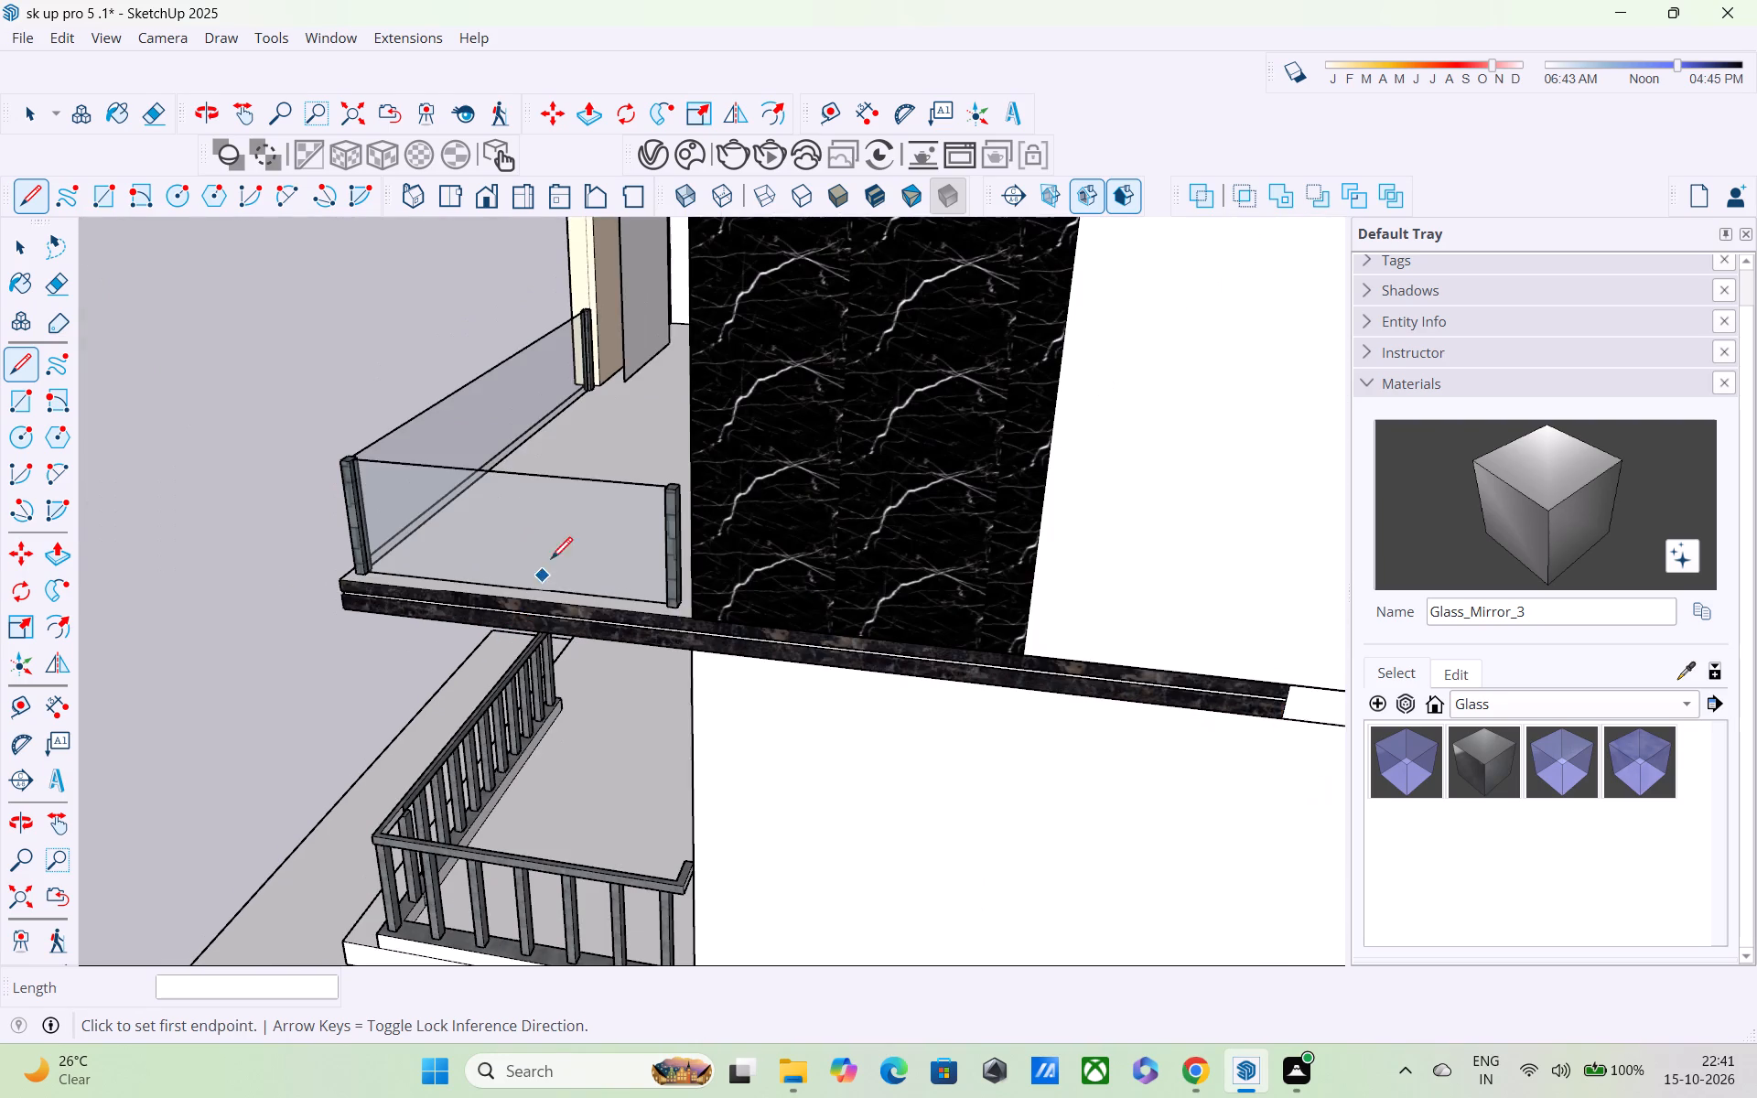
middle_click_drag(566, 531, 663, 569)
scroll(627, 404, "up", 12)
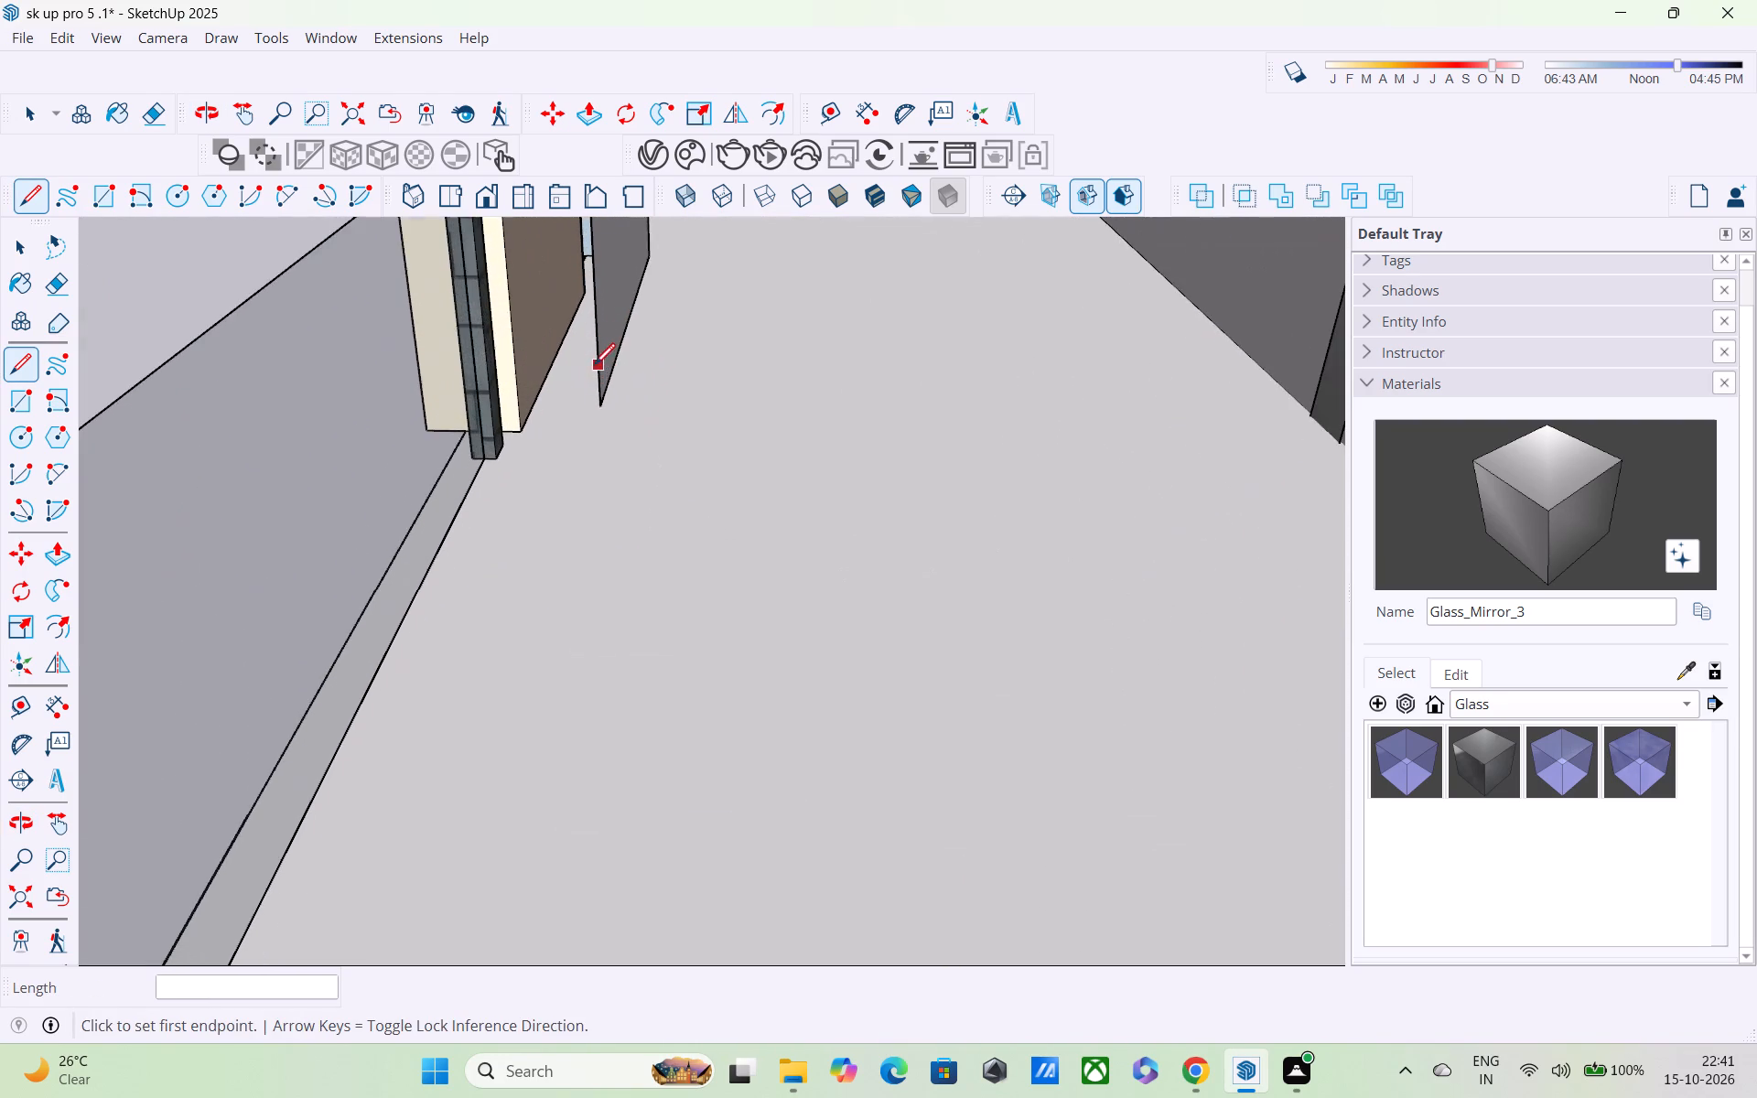
scroll(601, 393, "up", 3)
scroll(604, 404, "down", 3)
middle_click_drag(663, 375, 570, 385)
scroll(605, 373, "up", 4)
middle_click_drag(495, 405, 581, 395)
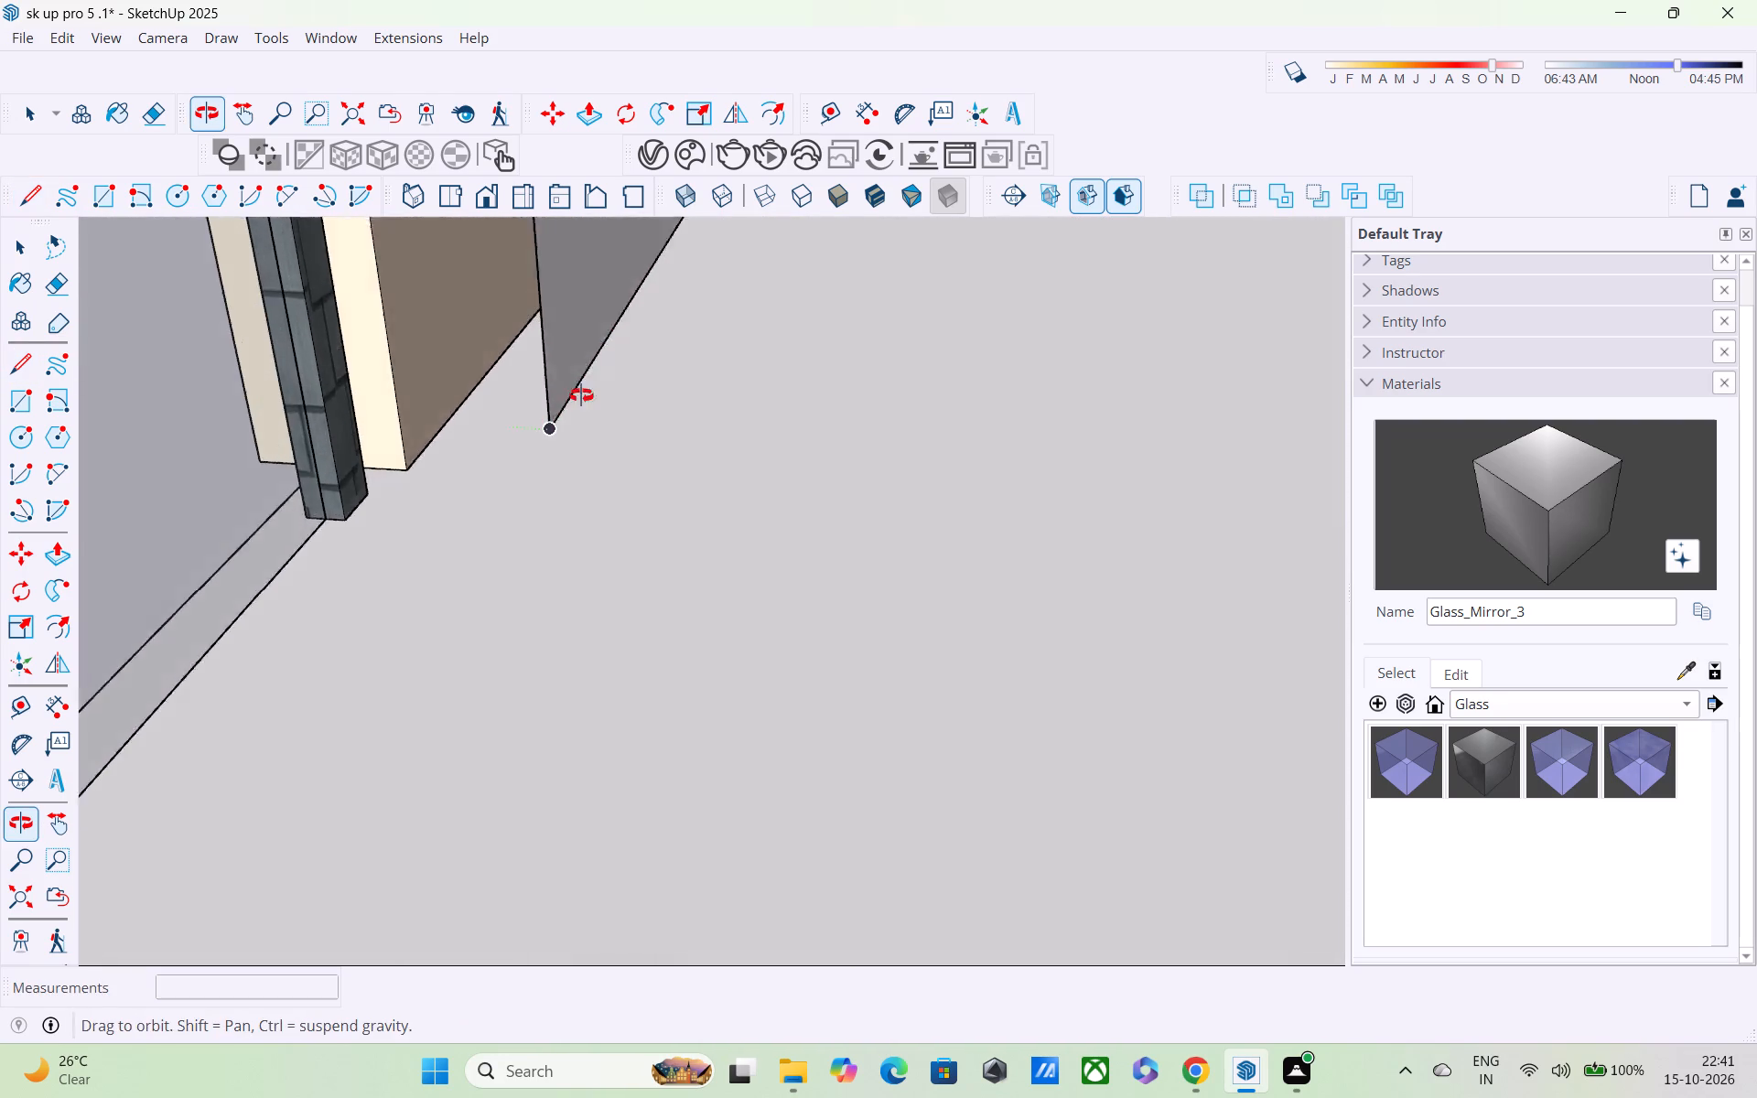
middle_click_drag(581, 395, 650, 365)
scroll(650, 362, "up", 5)
scroll(588, 323, "down", 3)
middle_click_drag(609, 333, 578, 633, "shift")
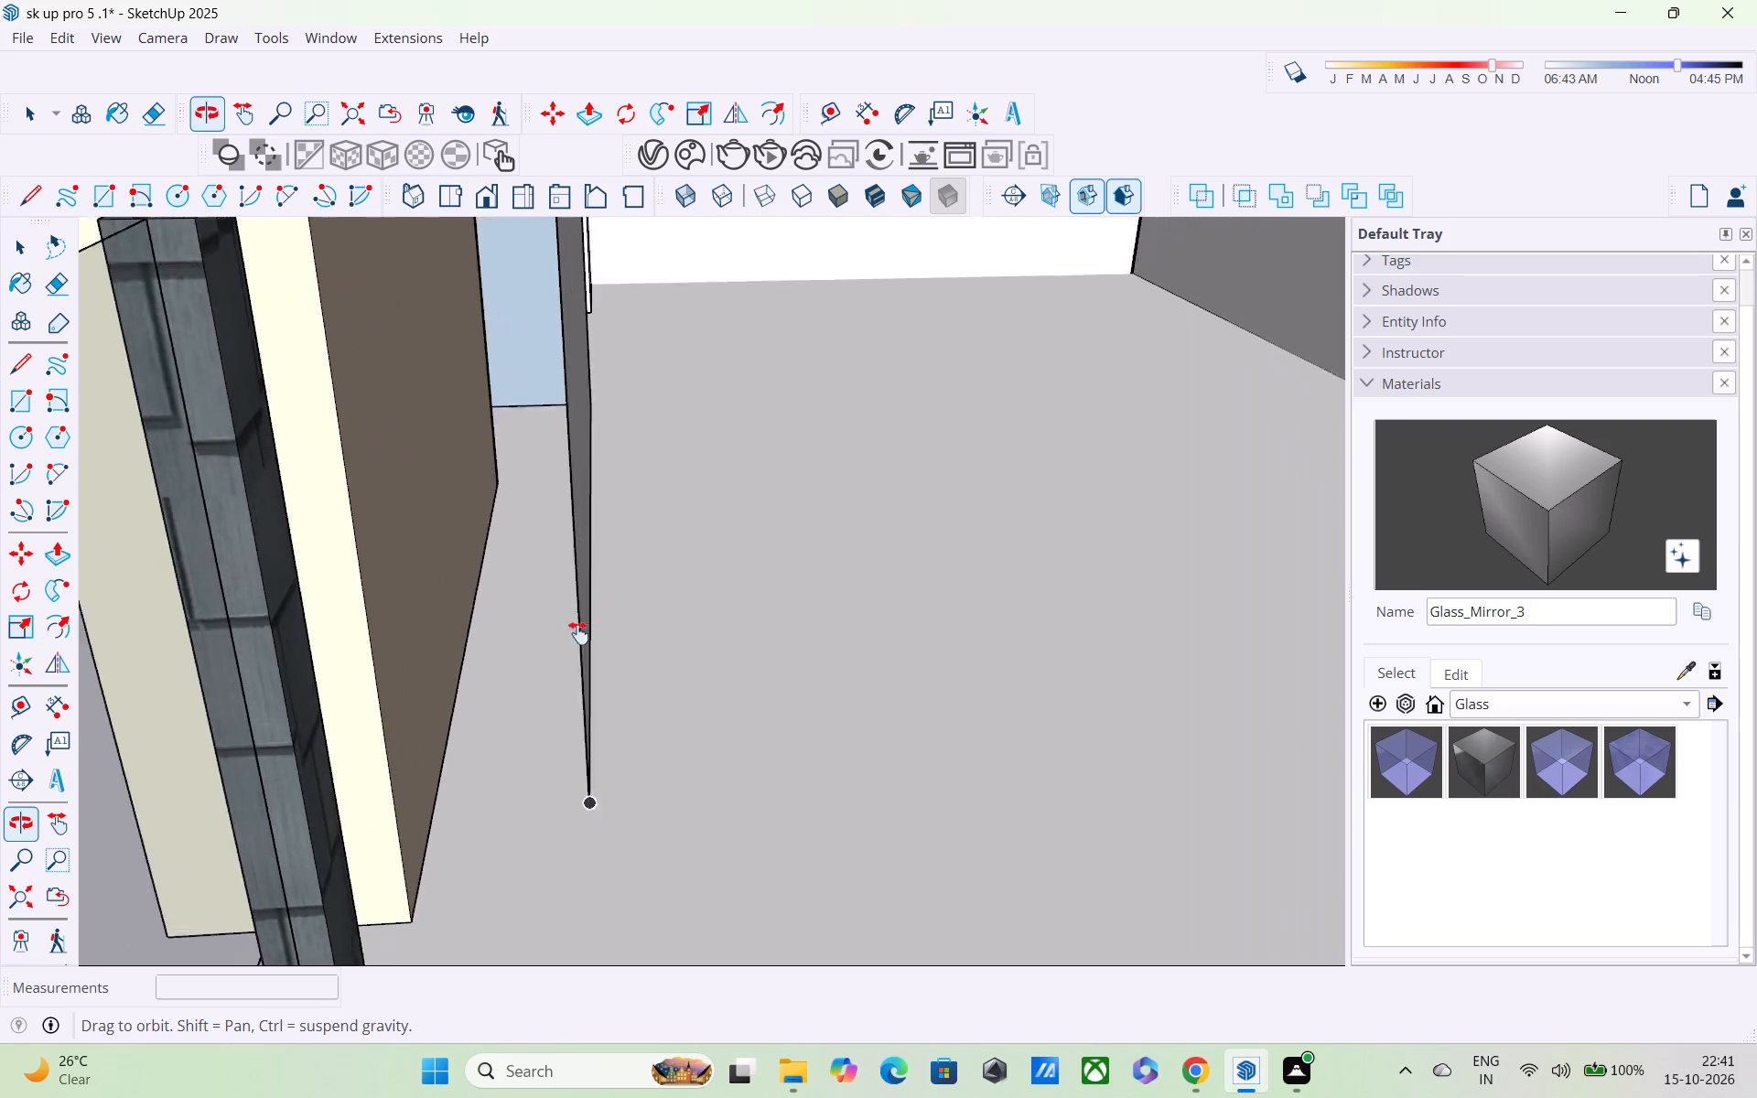
middle_click_drag(578, 633, 425, 703, "shift")
scroll(534, 444, "up", 4)
middle_click_drag(533, 430, 321, 515)
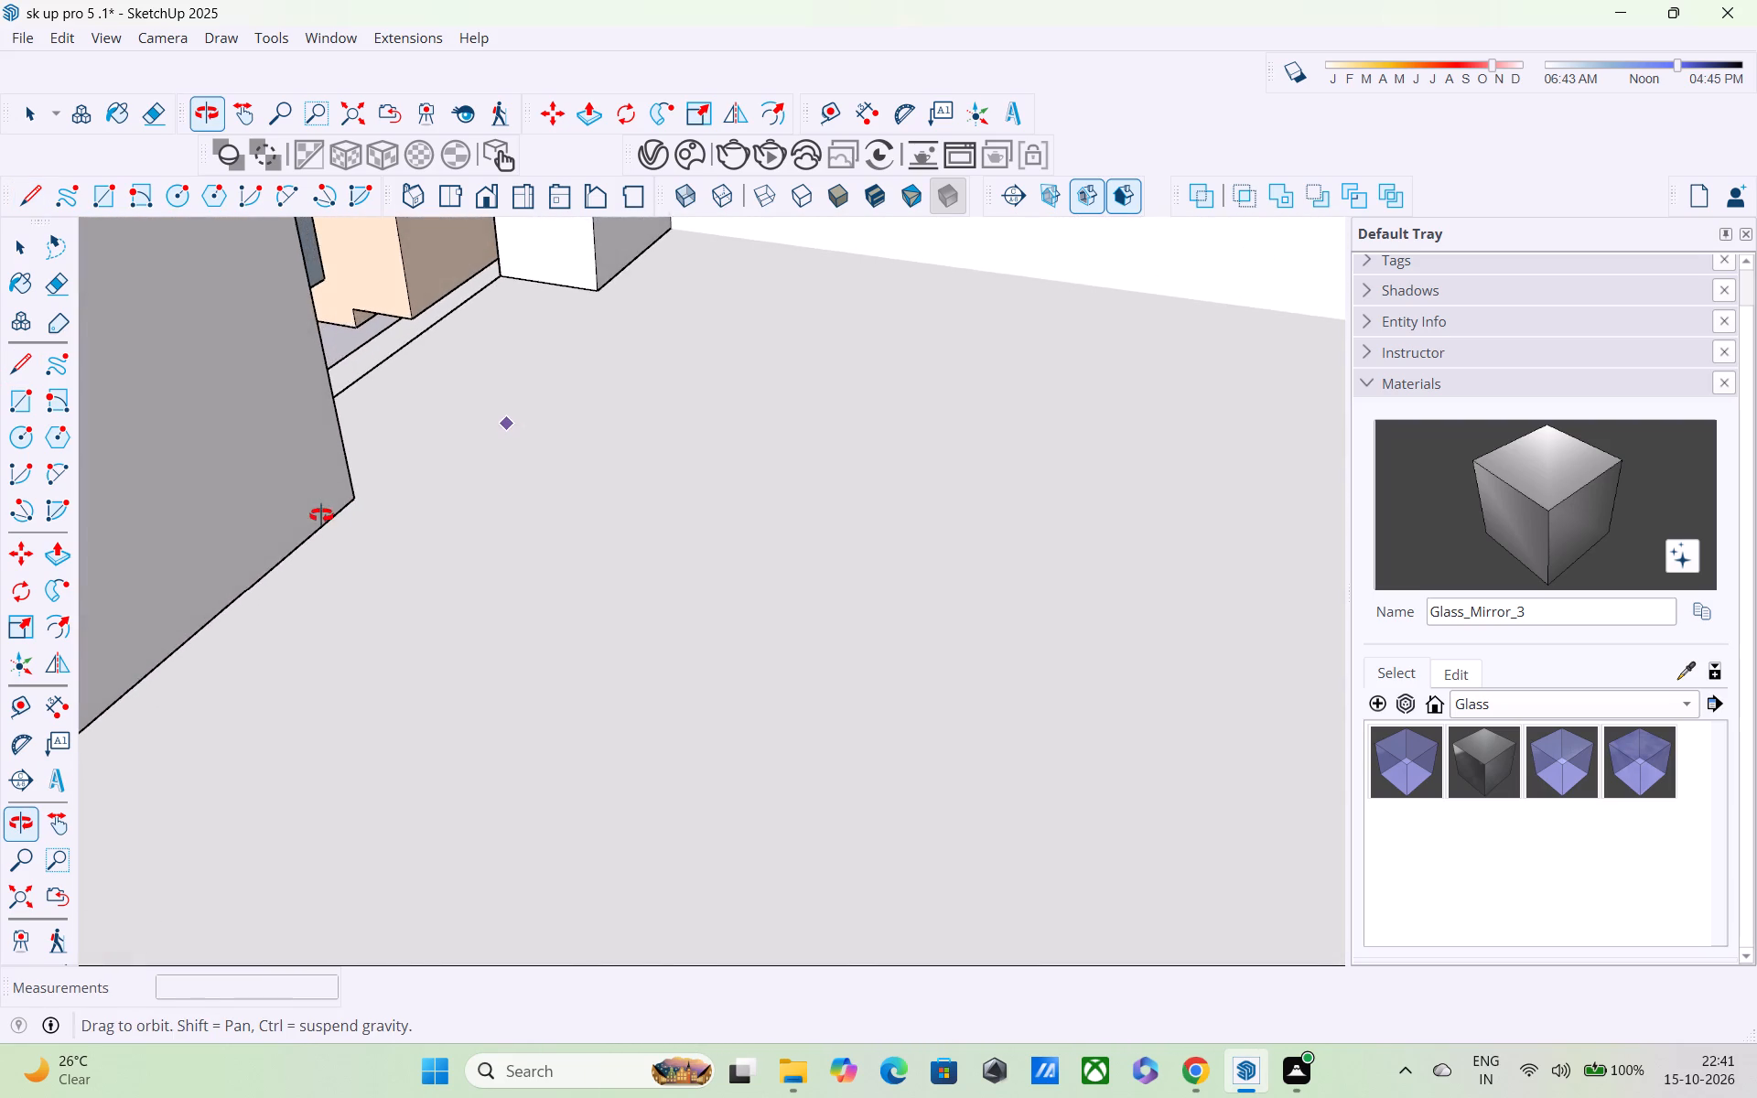
middle_click_drag(321, 515, 318, 515)
scroll(348, 484, "up", 3)
left_click(352, 494)
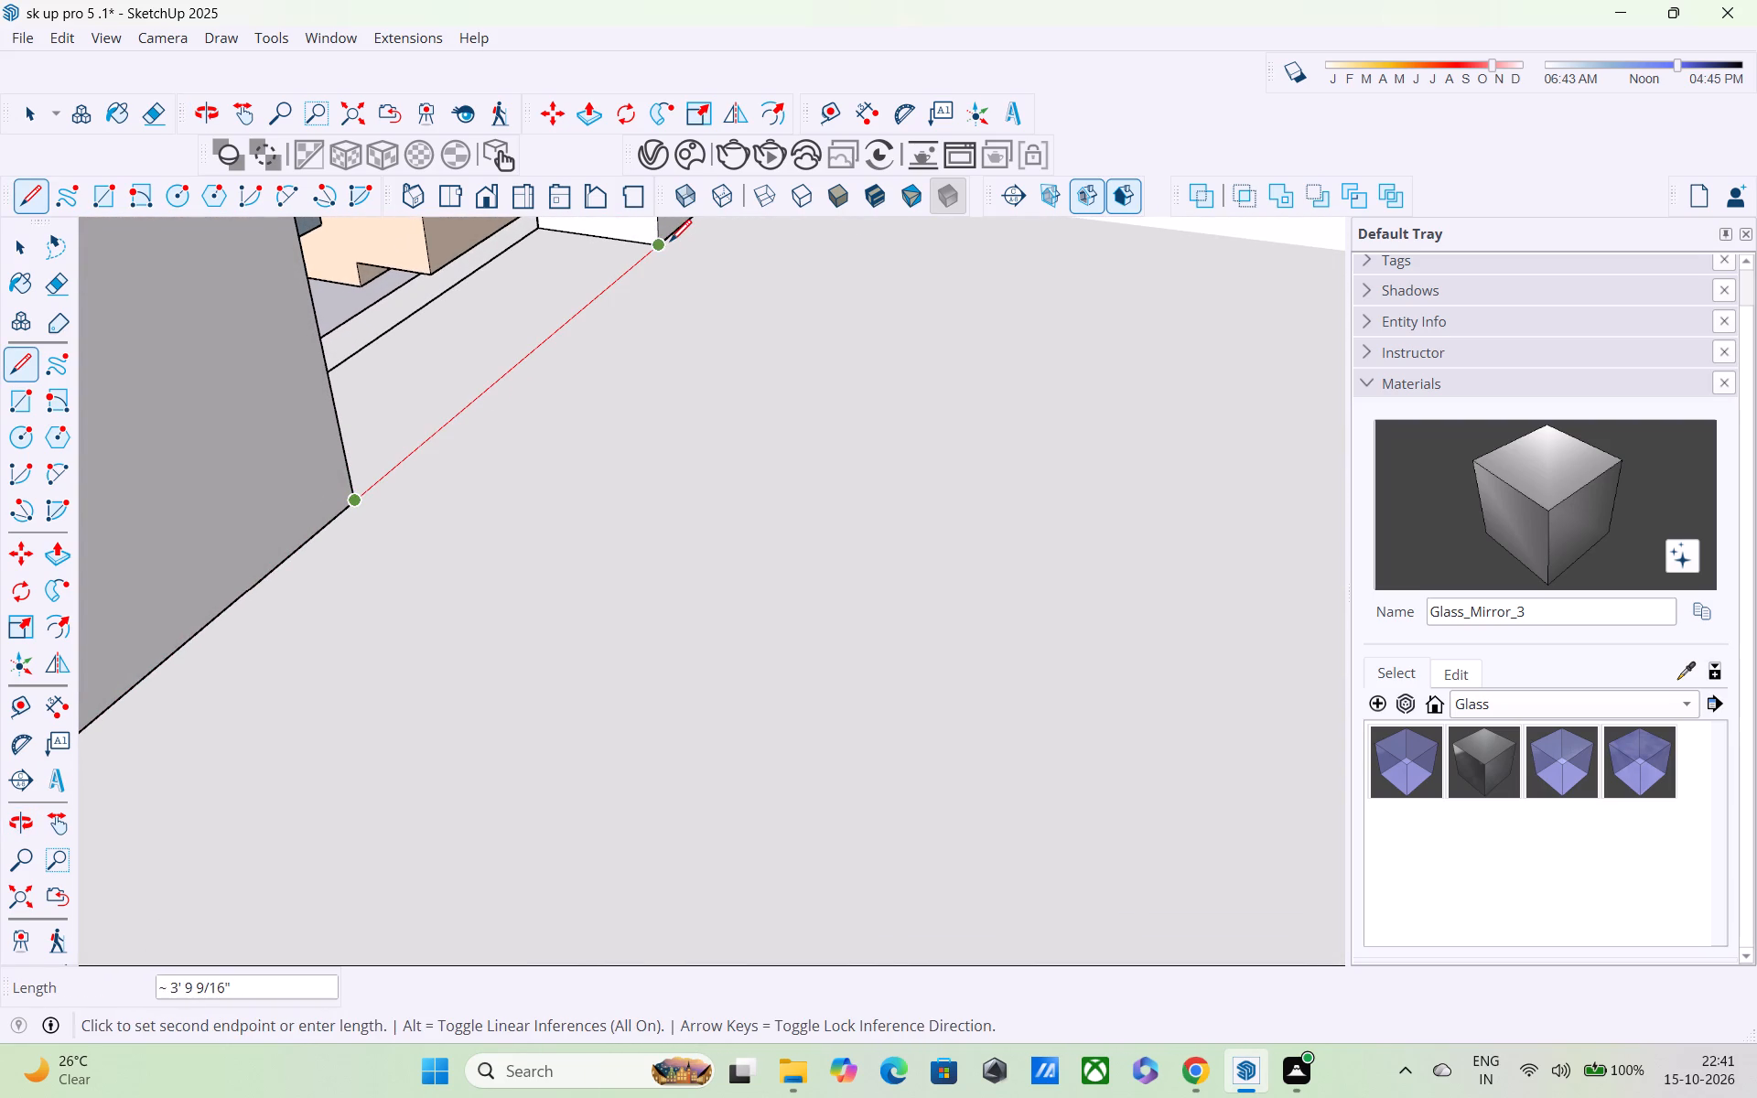
left_click(669, 243)
Draw a rectangle about 5' 4" by 9" closing the gap beside the terrace's dark marble pillar, from the canopy's underside to the parapet top.
scroll(669, 243, "down", 3)
middle_click_drag(664, 244, 397, 341)
scroll(397, 341, "up", 1)
scroll(397, 341, "down", 1)
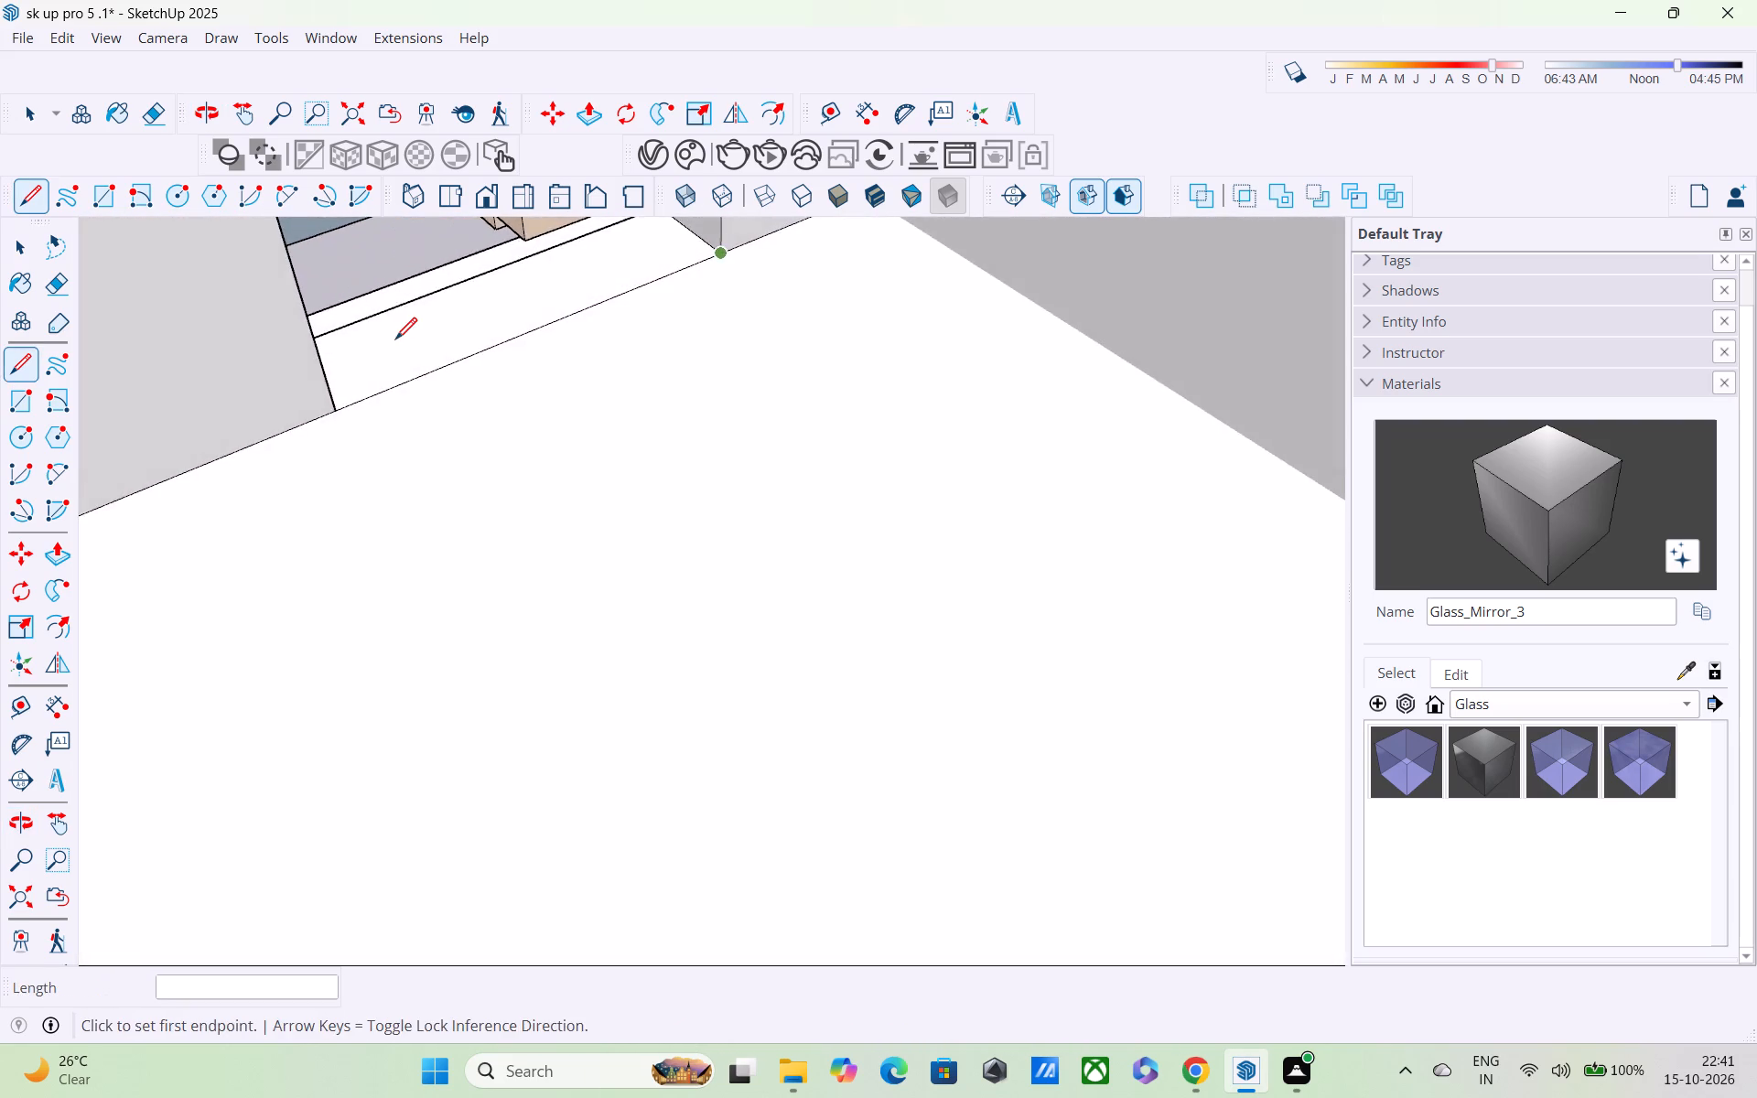
scroll(395, 341, "down", 1)
middle_click_drag(307, 363, 264, 376)
scroll(264, 376, "up", 1)
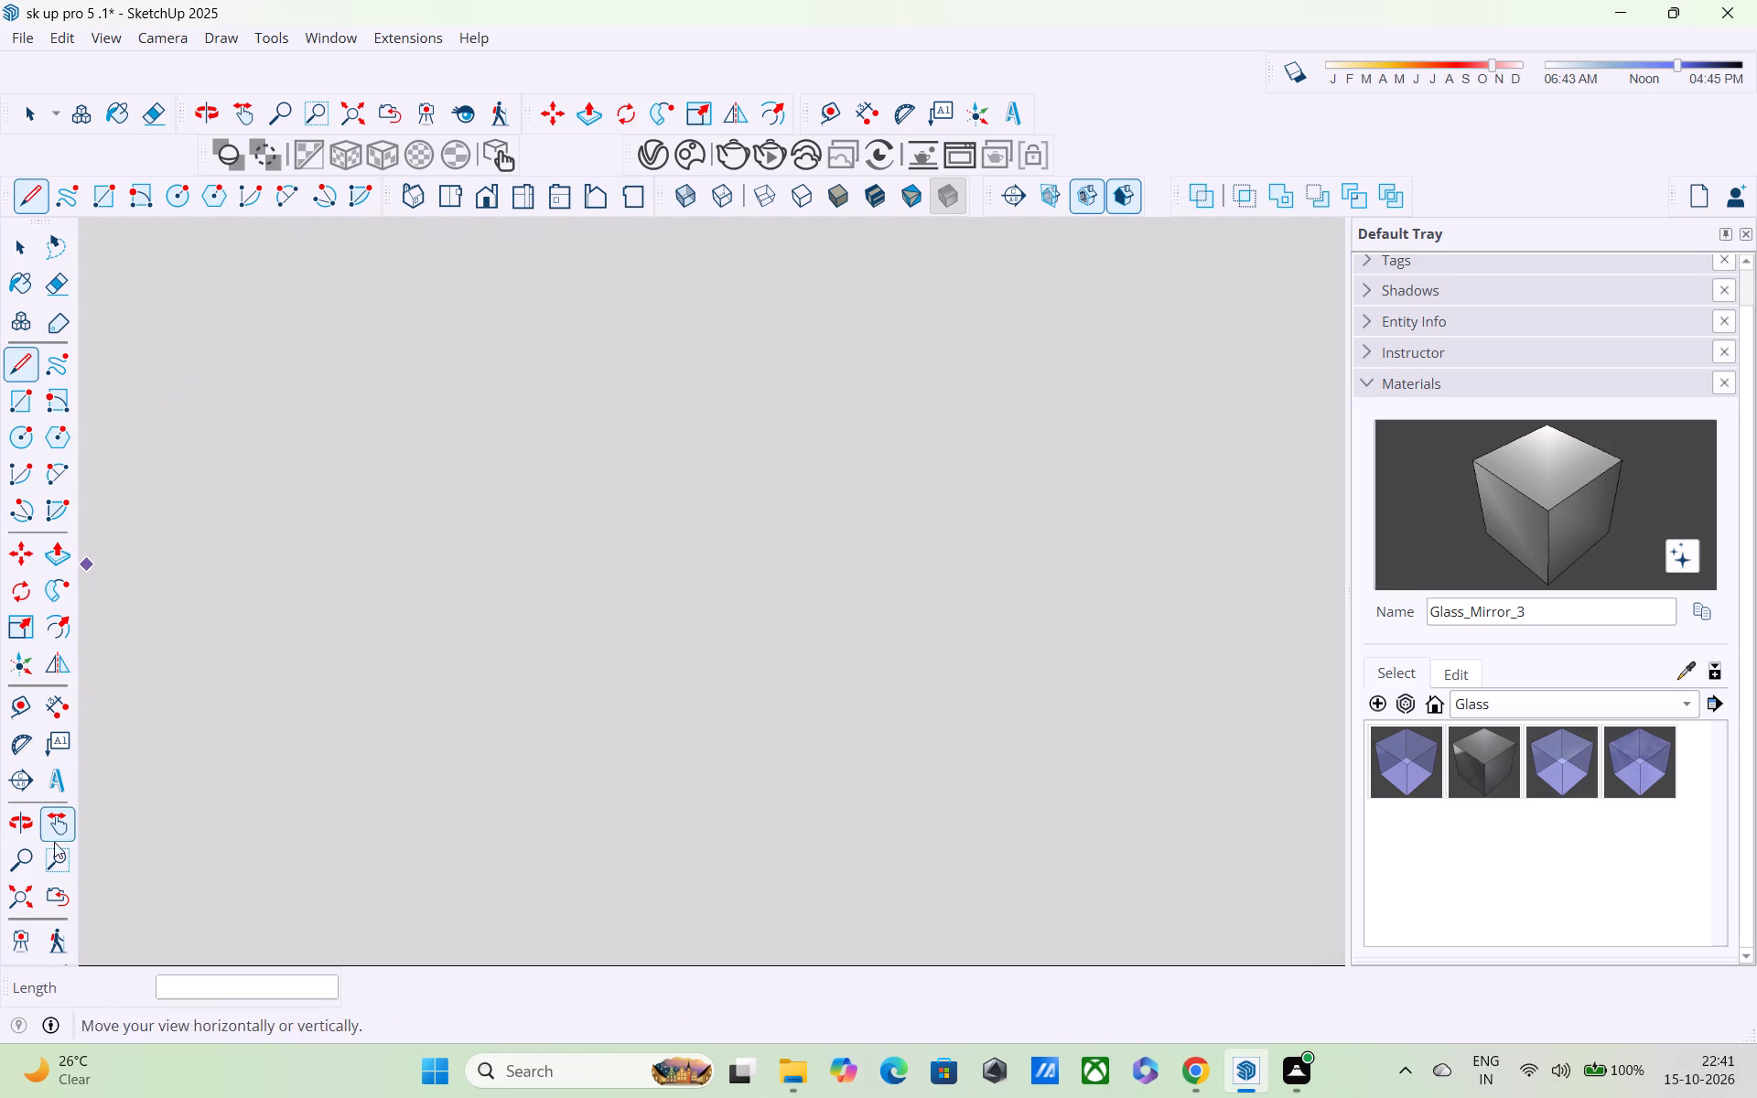
left_click(18, 895)
scroll(66, 847, "down", 2)
middle_click_drag(156, 809, 695, 612)
scroll(700, 608, "up", 4)
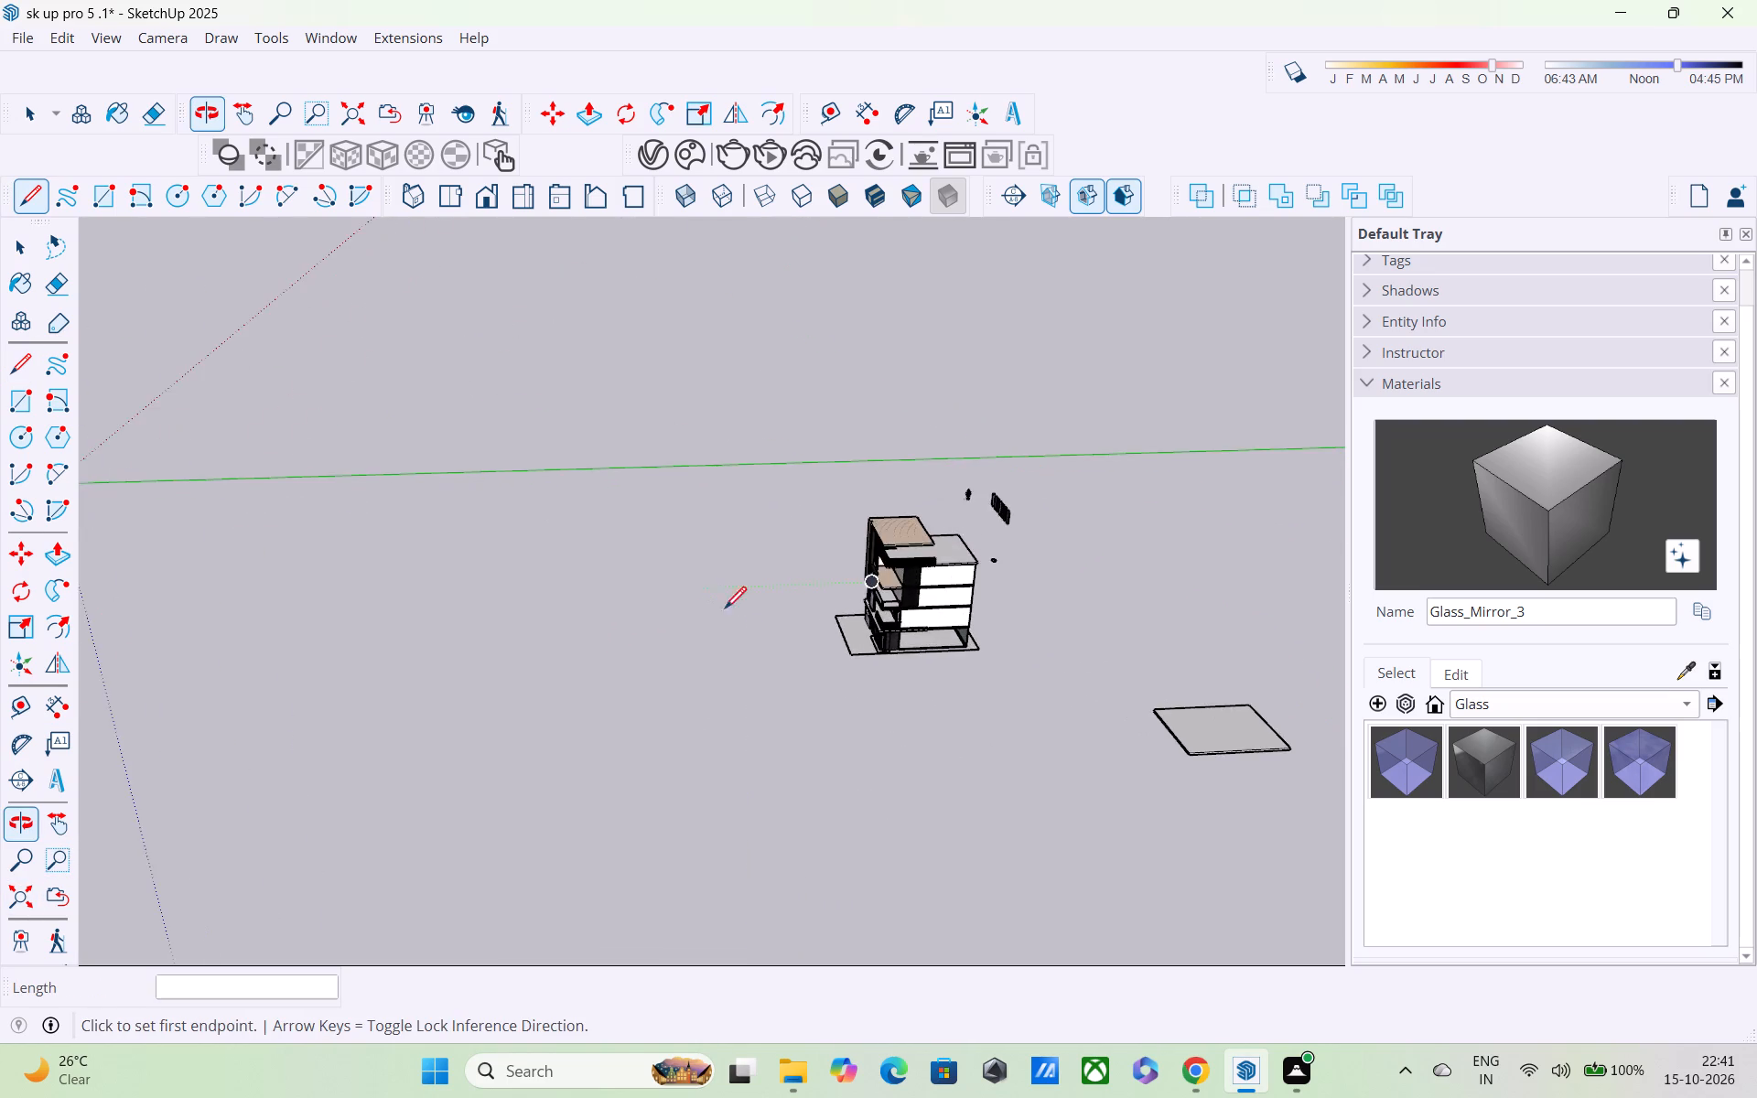
scroll(866, 624, "up", 5)
middle_click_drag(899, 552, 883, 420)
scroll(885, 502, "up", 11)
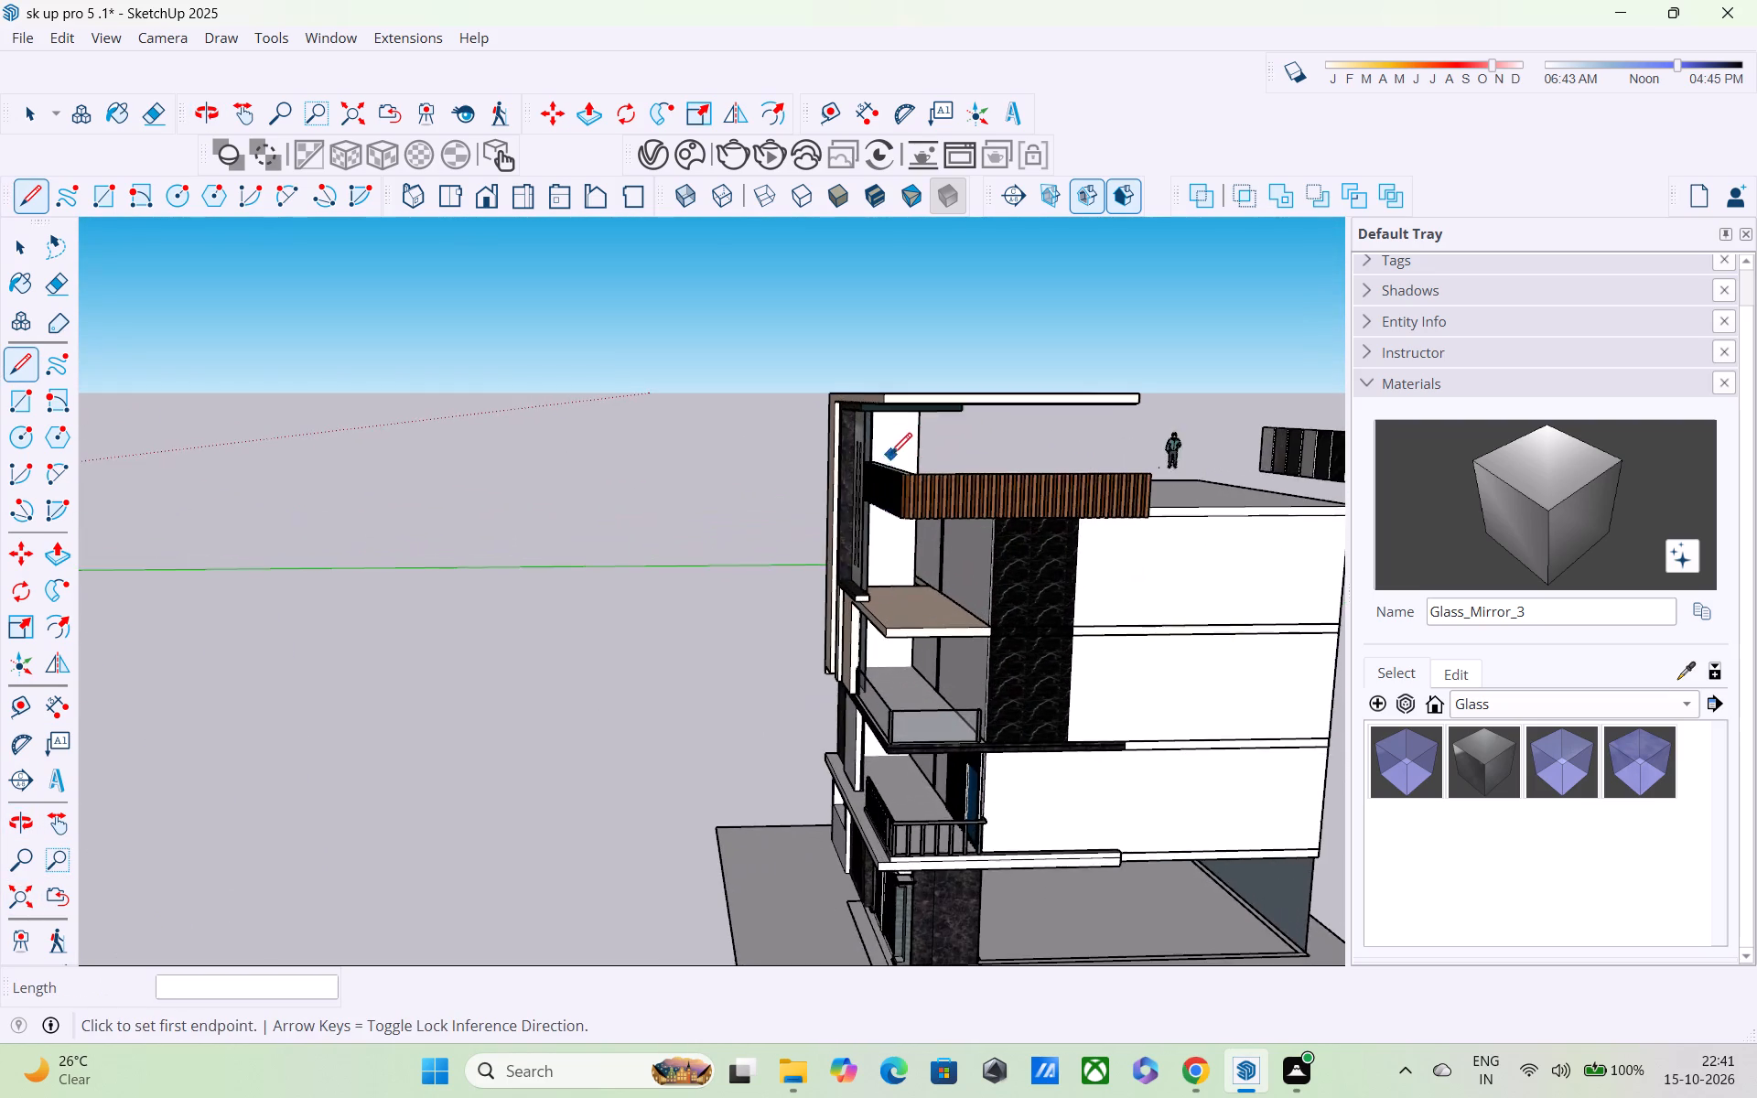
middle_click_drag(867, 419, 852, 346)
scroll(852, 346, "up", 5)
middle_click_drag(869, 428, 734, 409)
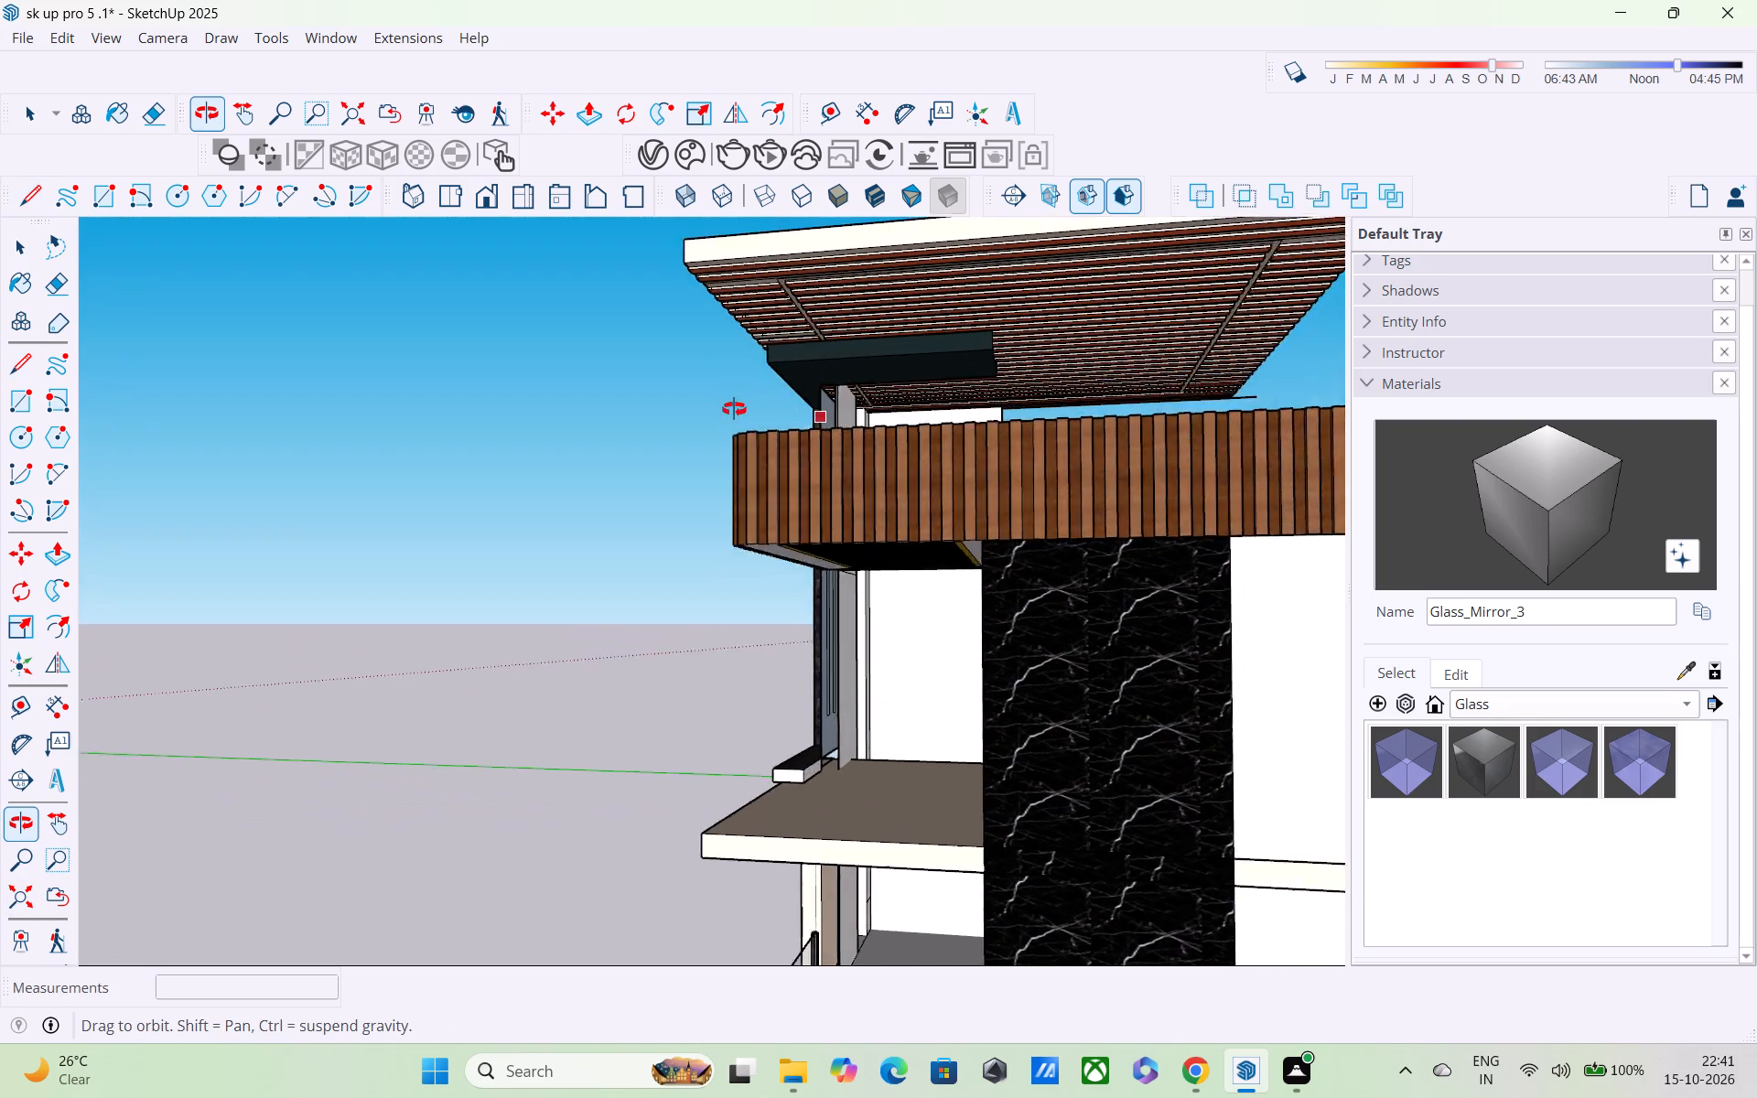
middle_click_drag(734, 409, 837, 409)
scroll(837, 409, "up", 6)
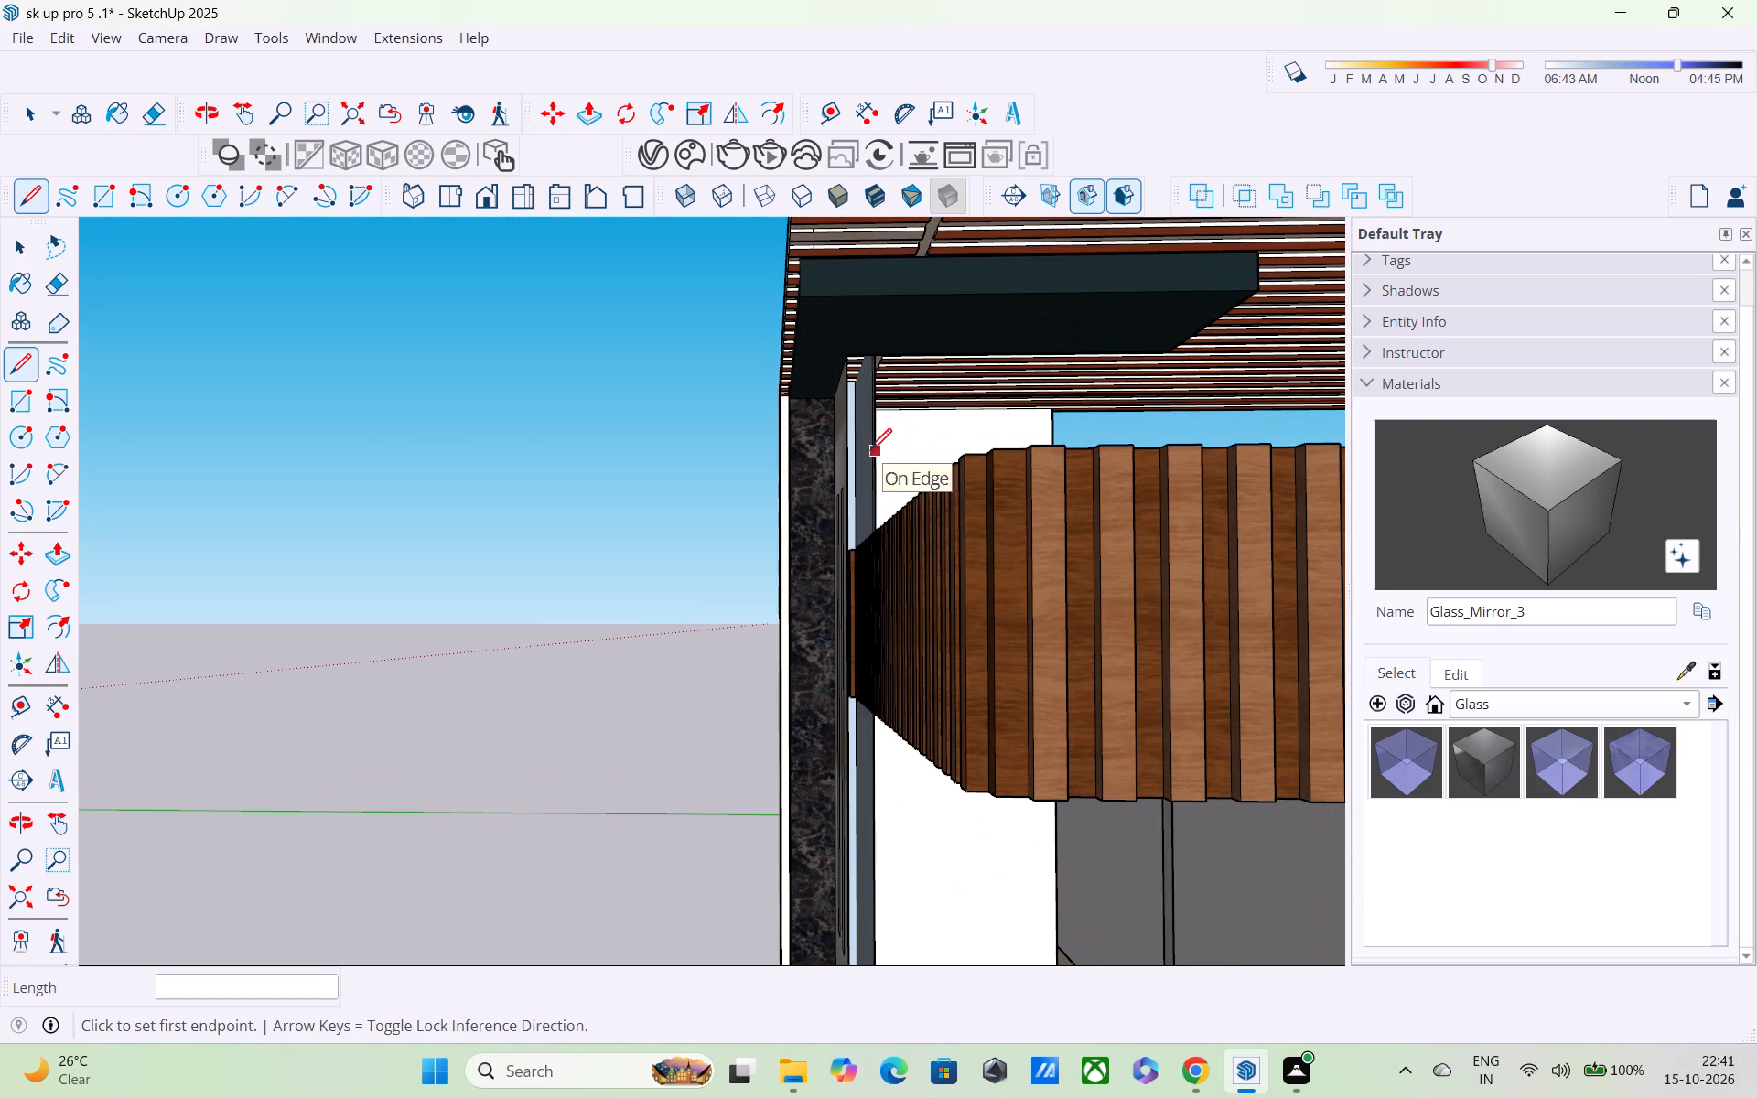
key("r")
scroll(877, 399, "up", 4)
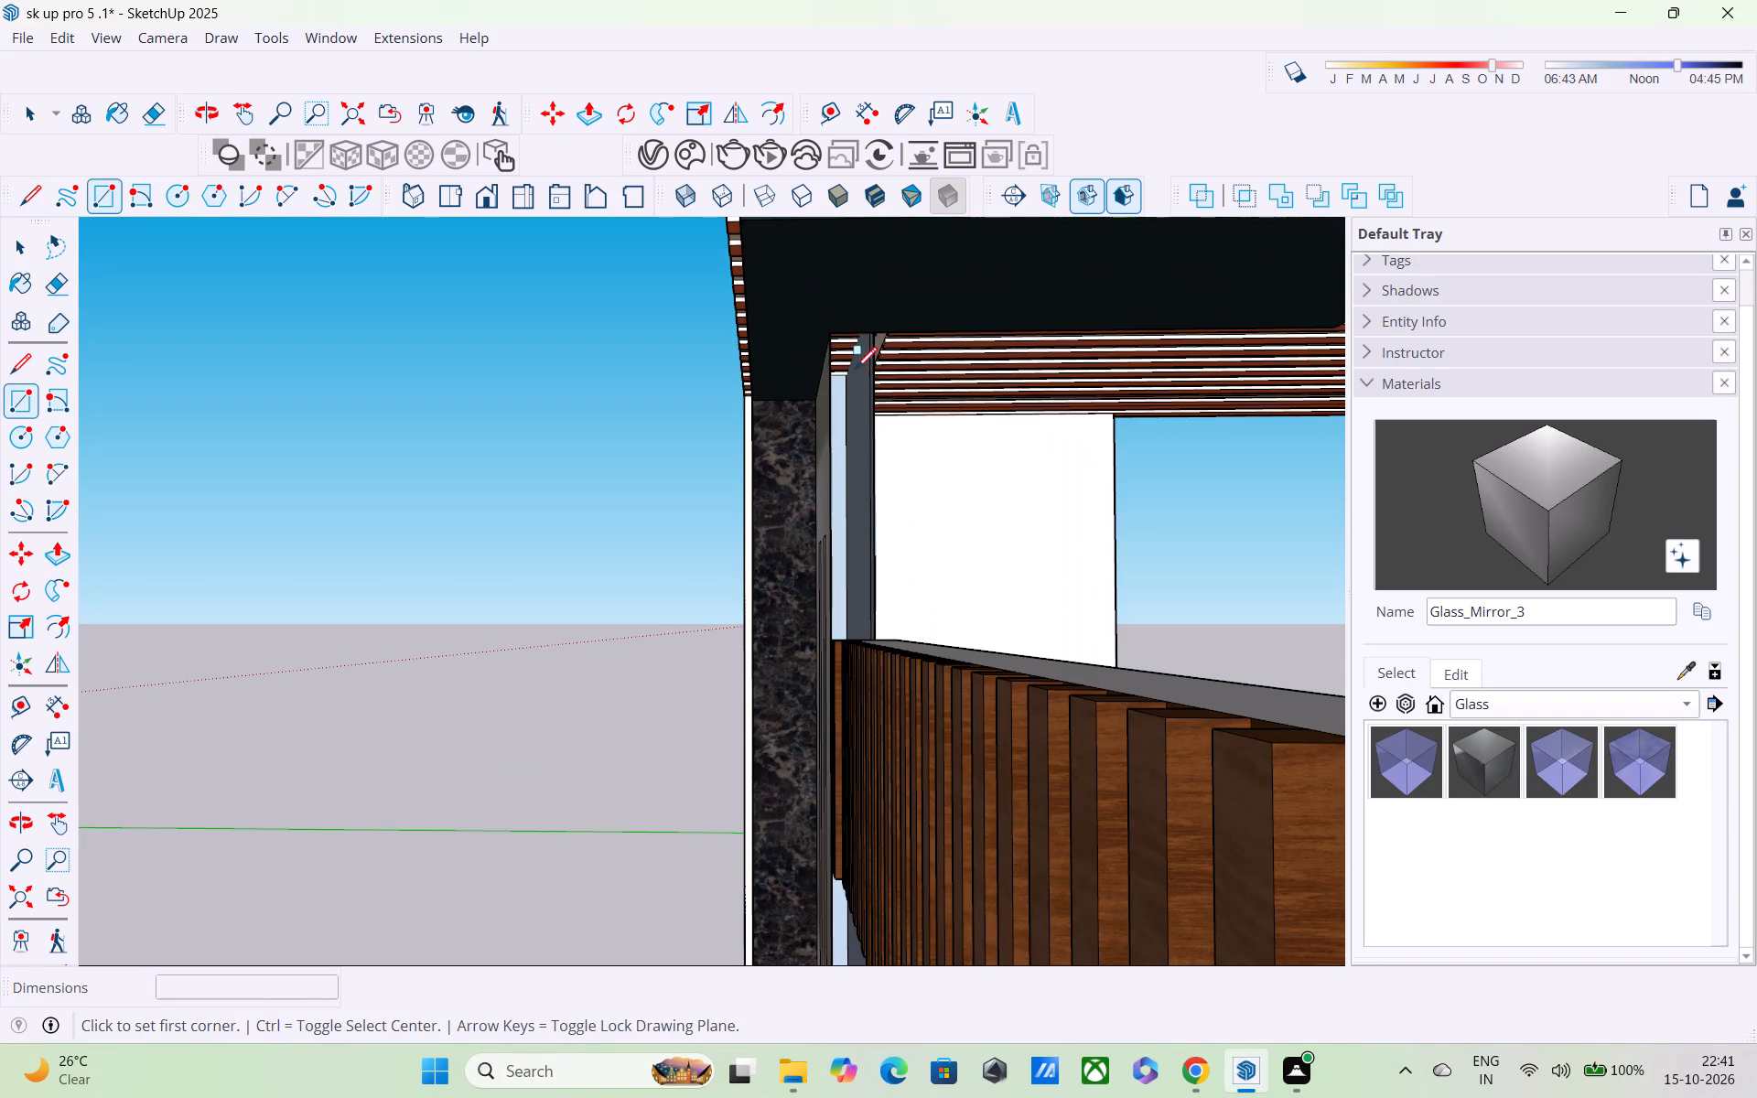
left_click(839, 348)
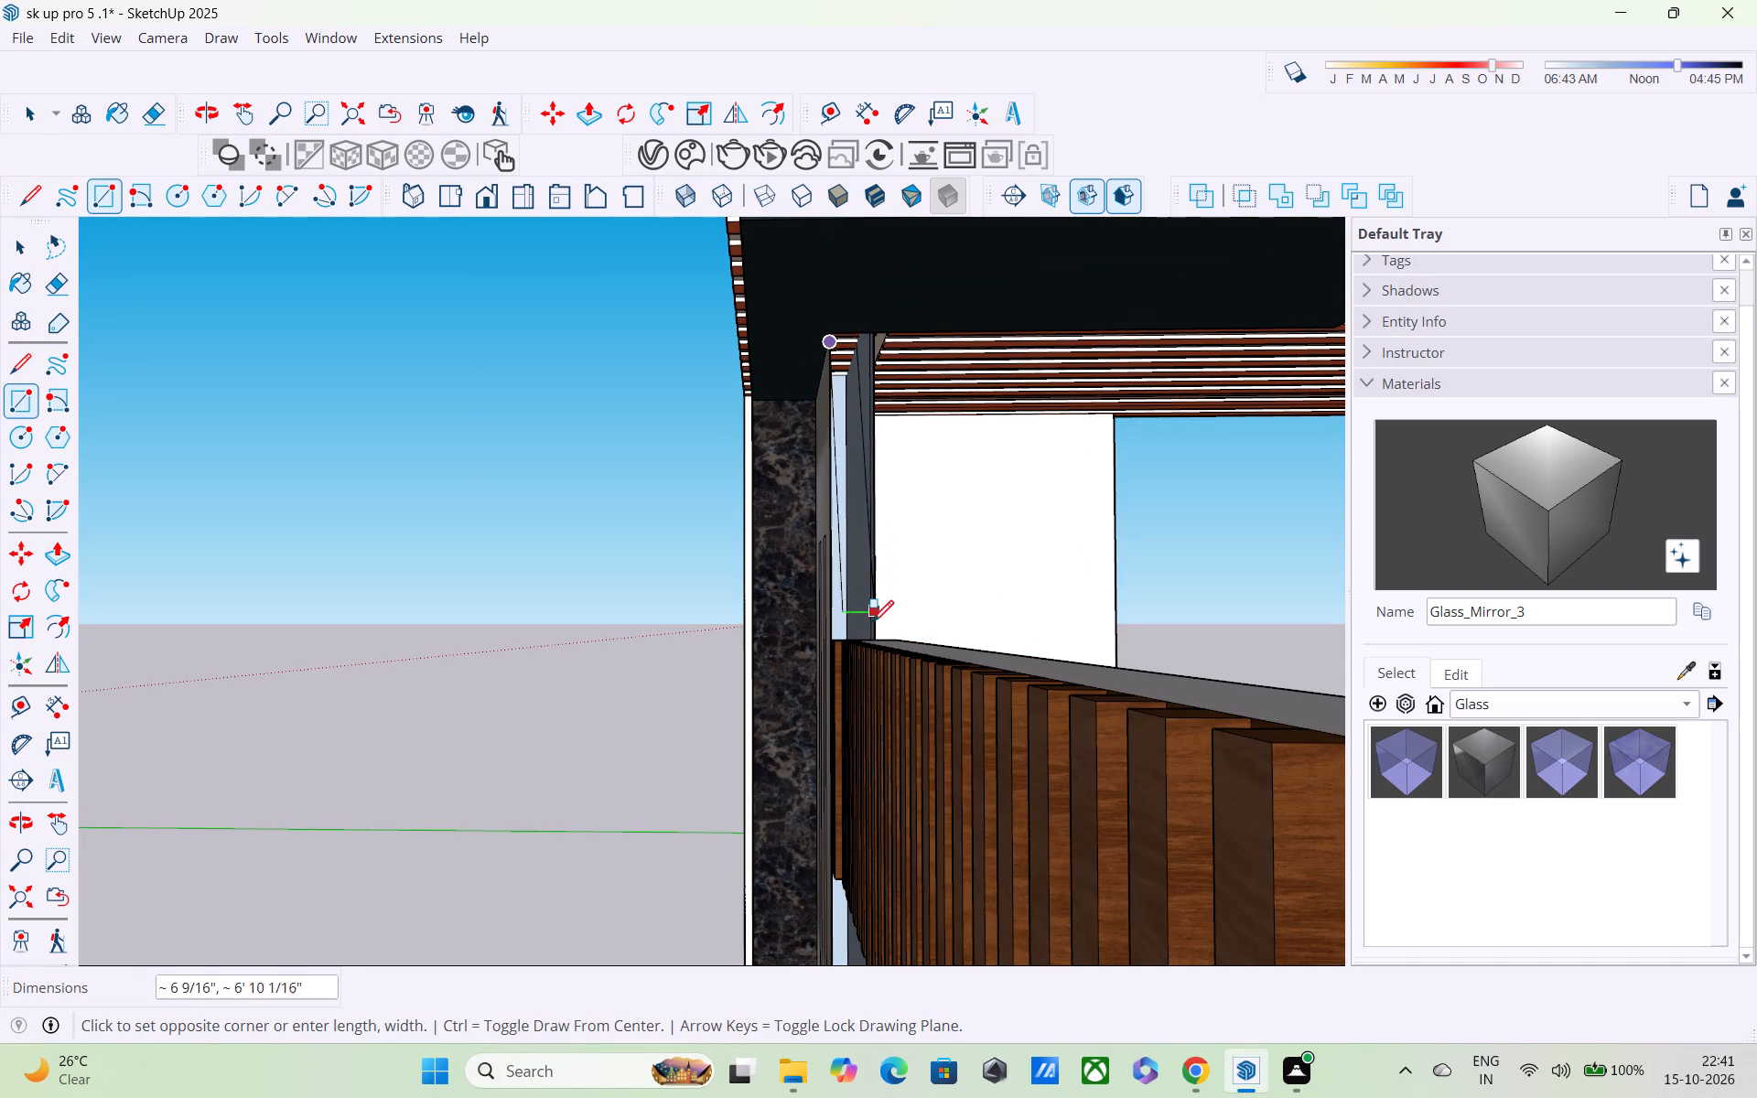
key("Escape")
key("r")
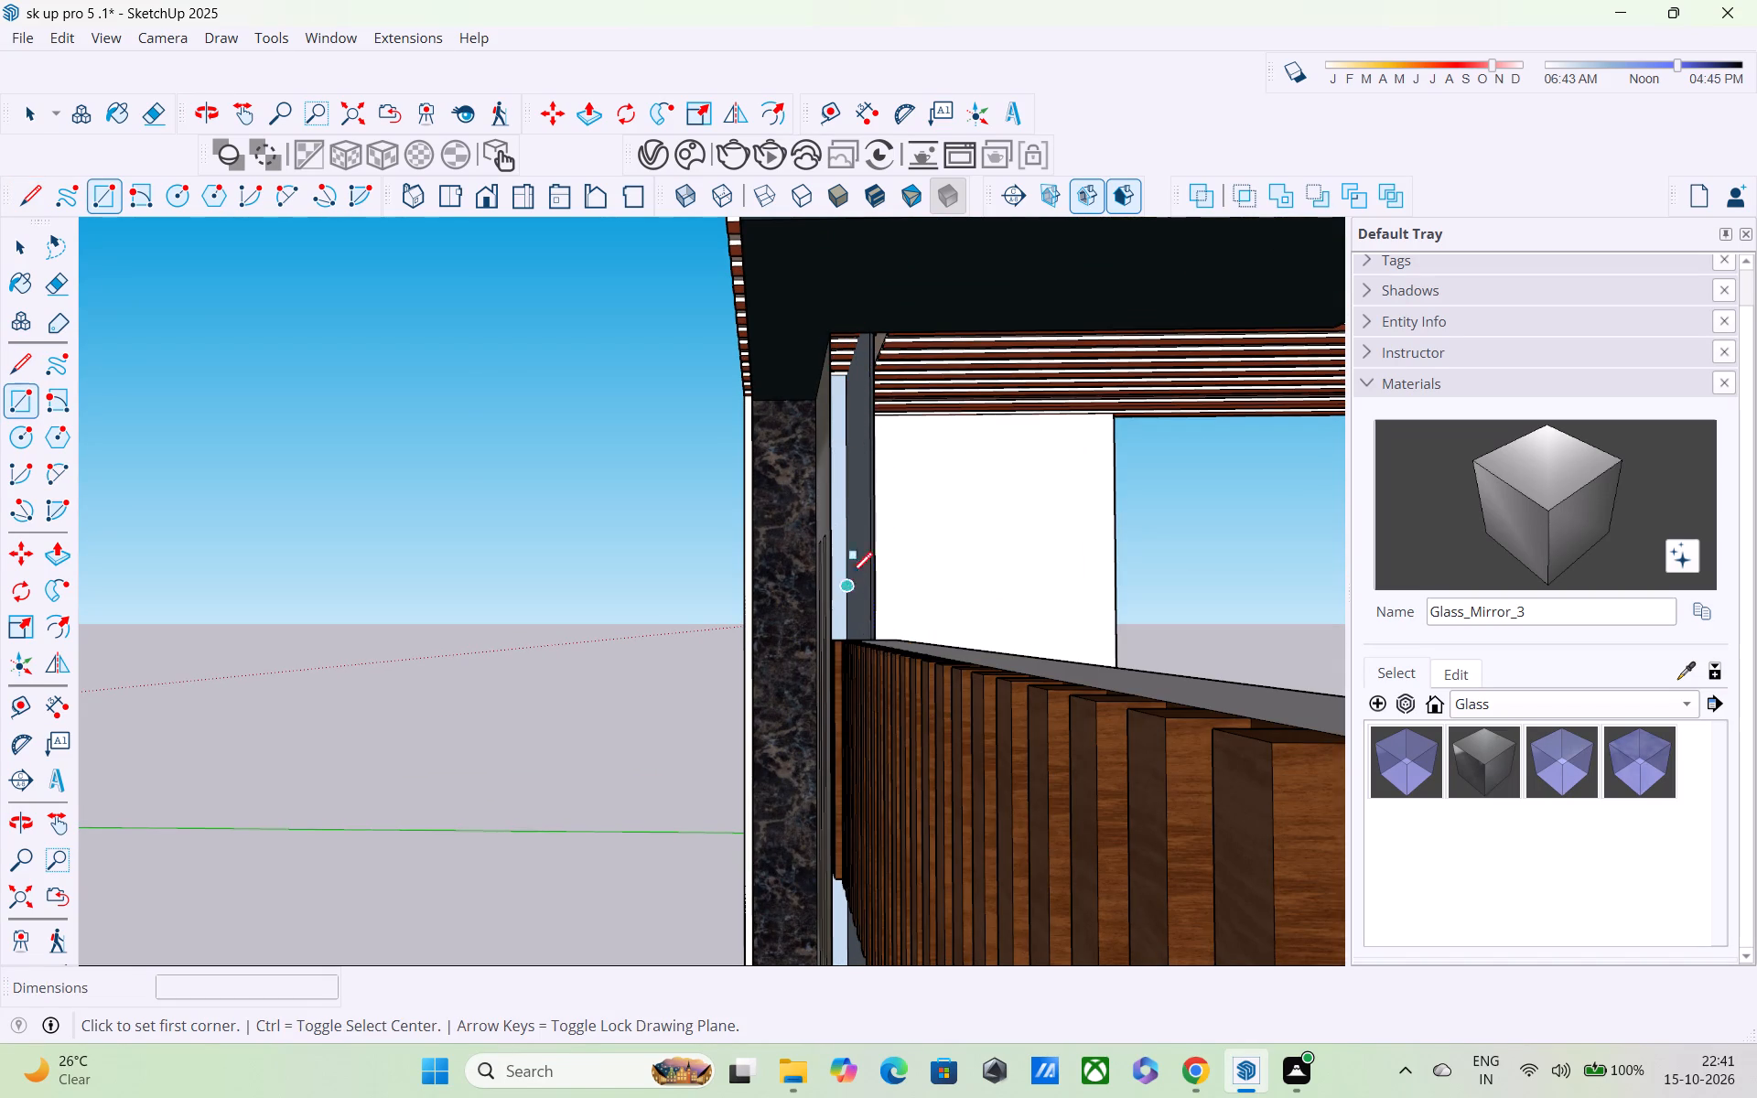
scroll(855, 532, "up", 4)
middle_click_drag(847, 318, 819, 487, "shift")
scroll(816, 492, "up", 3)
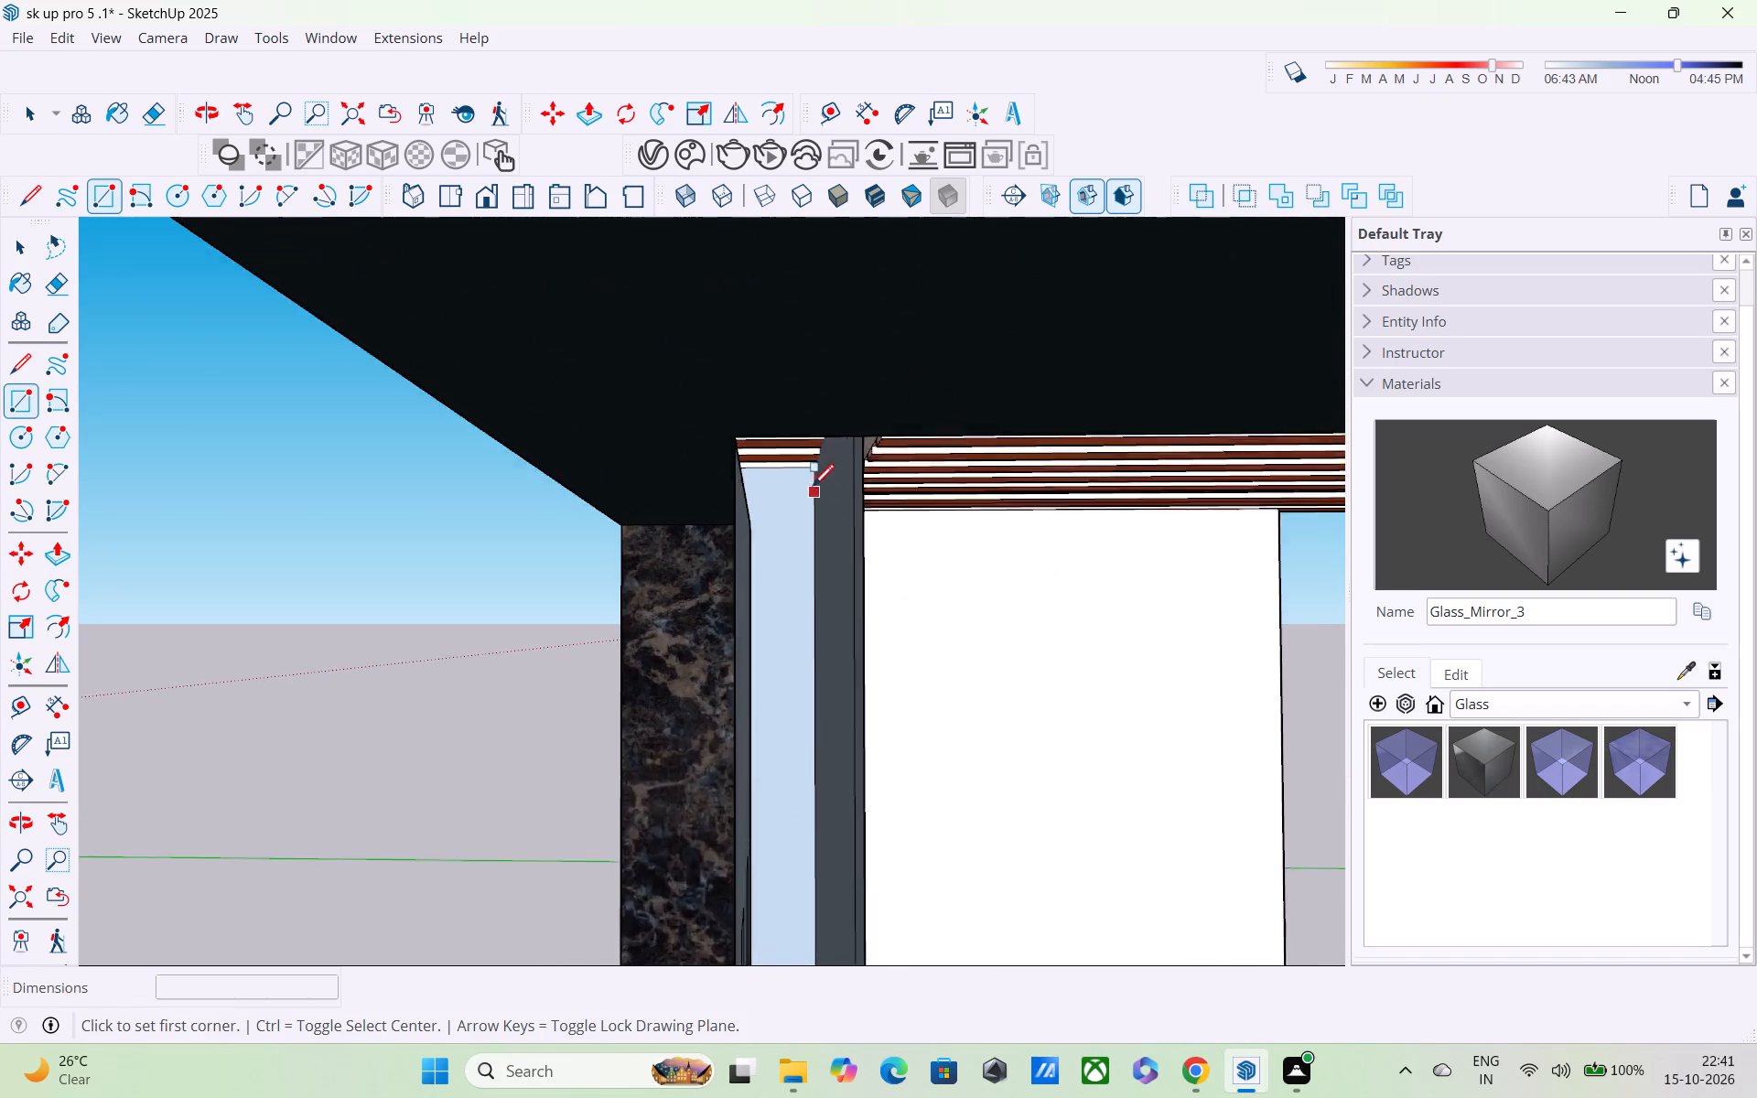
scroll(813, 488, "up", 1)
middle_click_drag(787, 477, 770, 429)
scroll(708, 373, "up", 1)
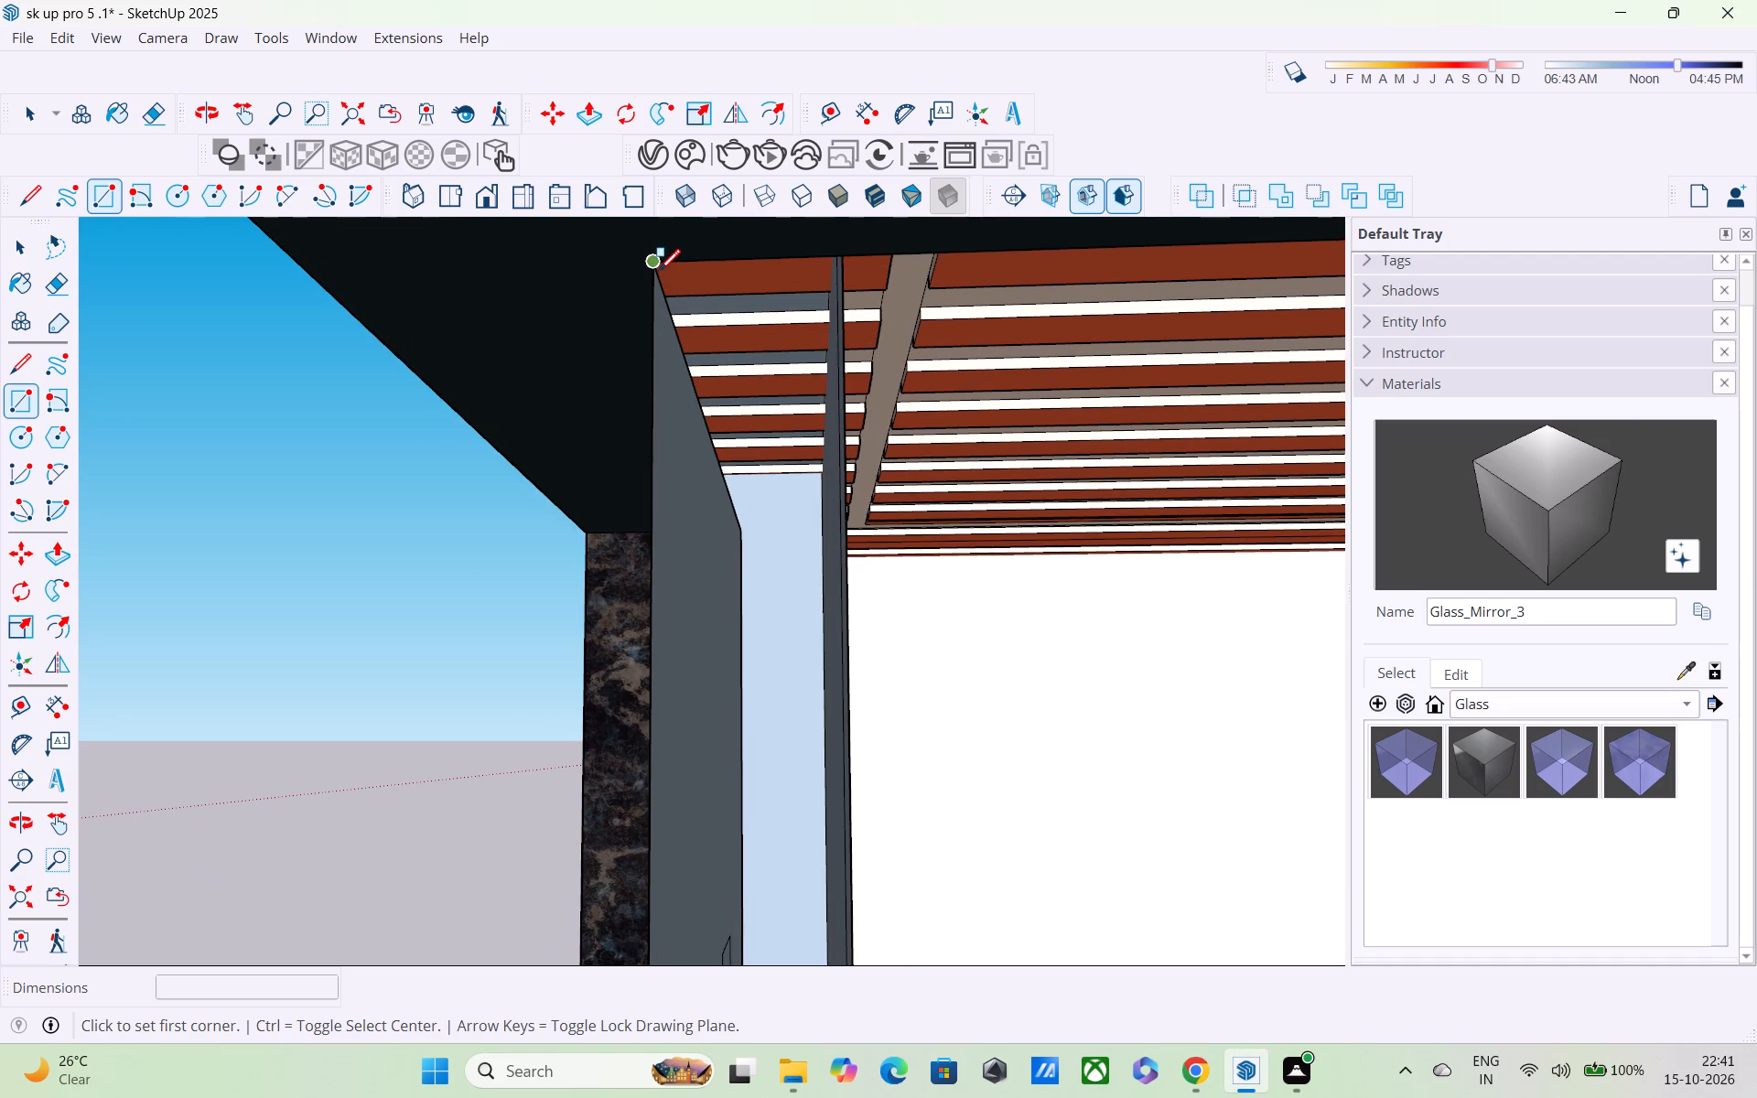
left_click(658, 272)
scroll(752, 480, "down", 1)
middle_click_drag(759, 501, 738, 217, "shift")
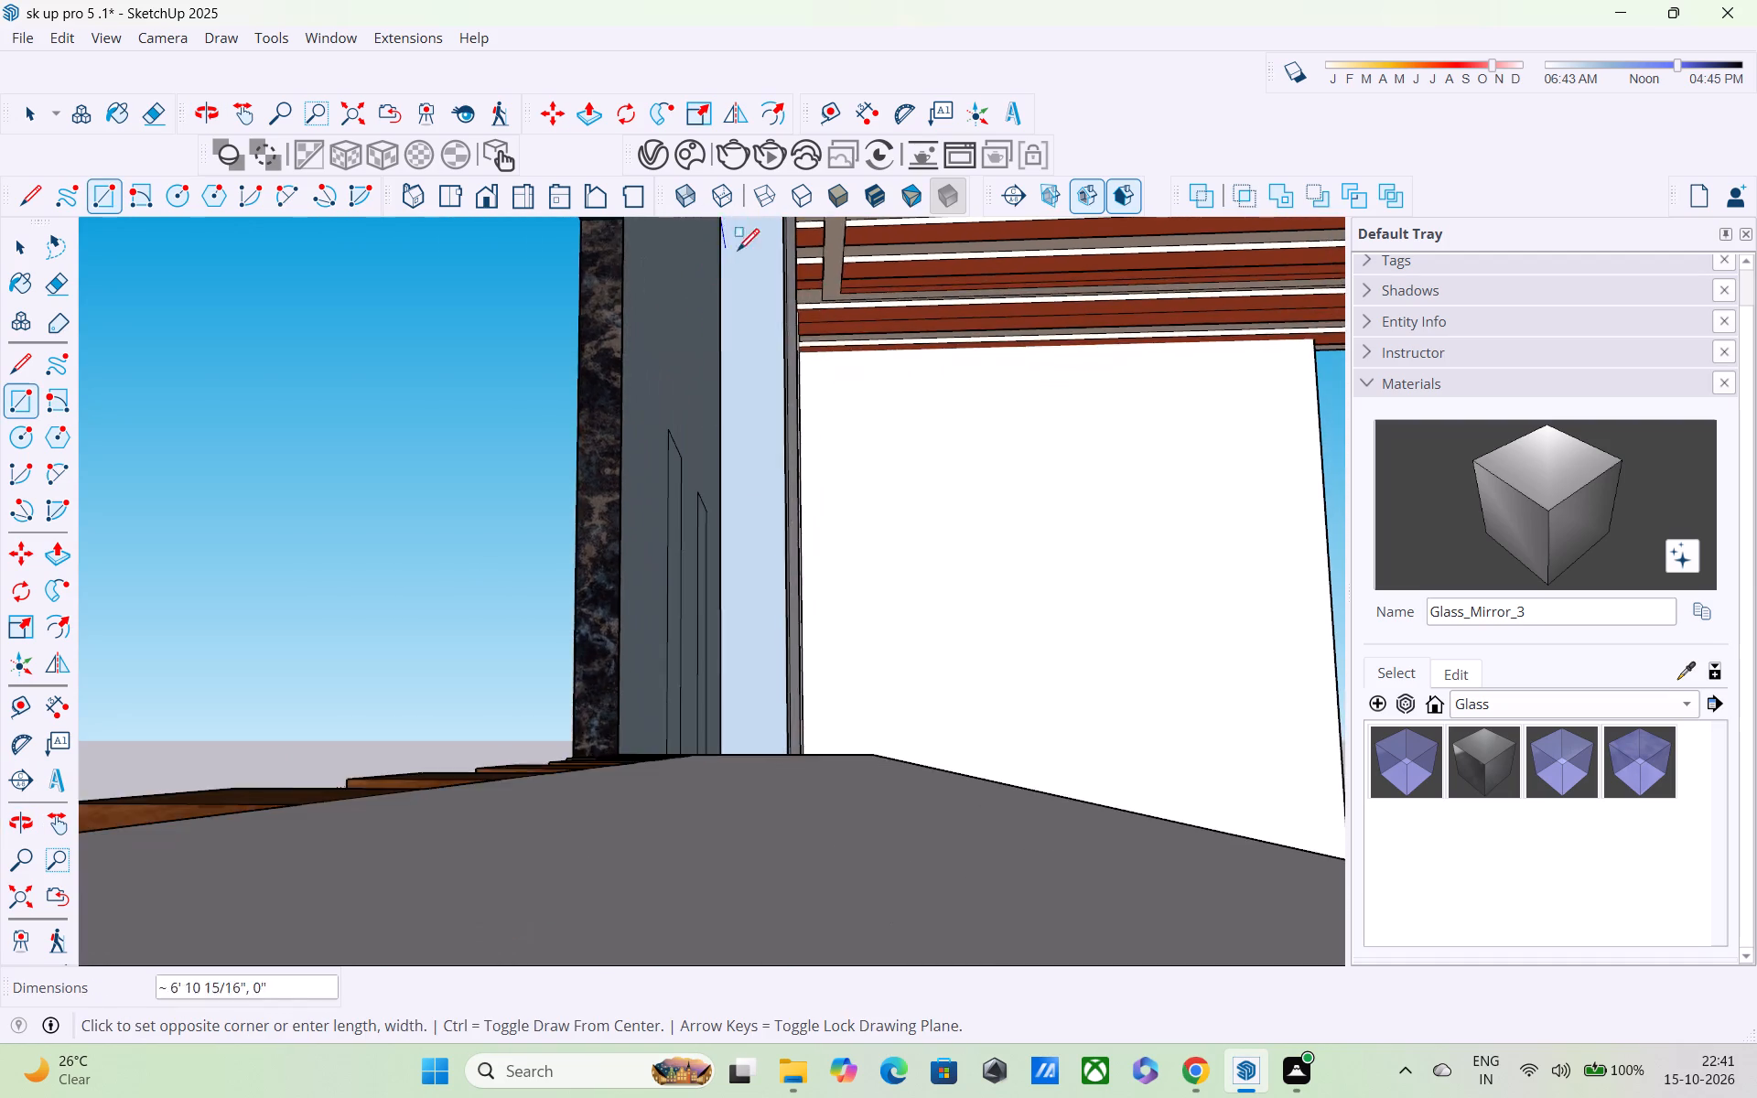
scroll(738, 280, "down", 4)
scroll(738, 609, "down", 15)
scroll(723, 632, "down", 7)
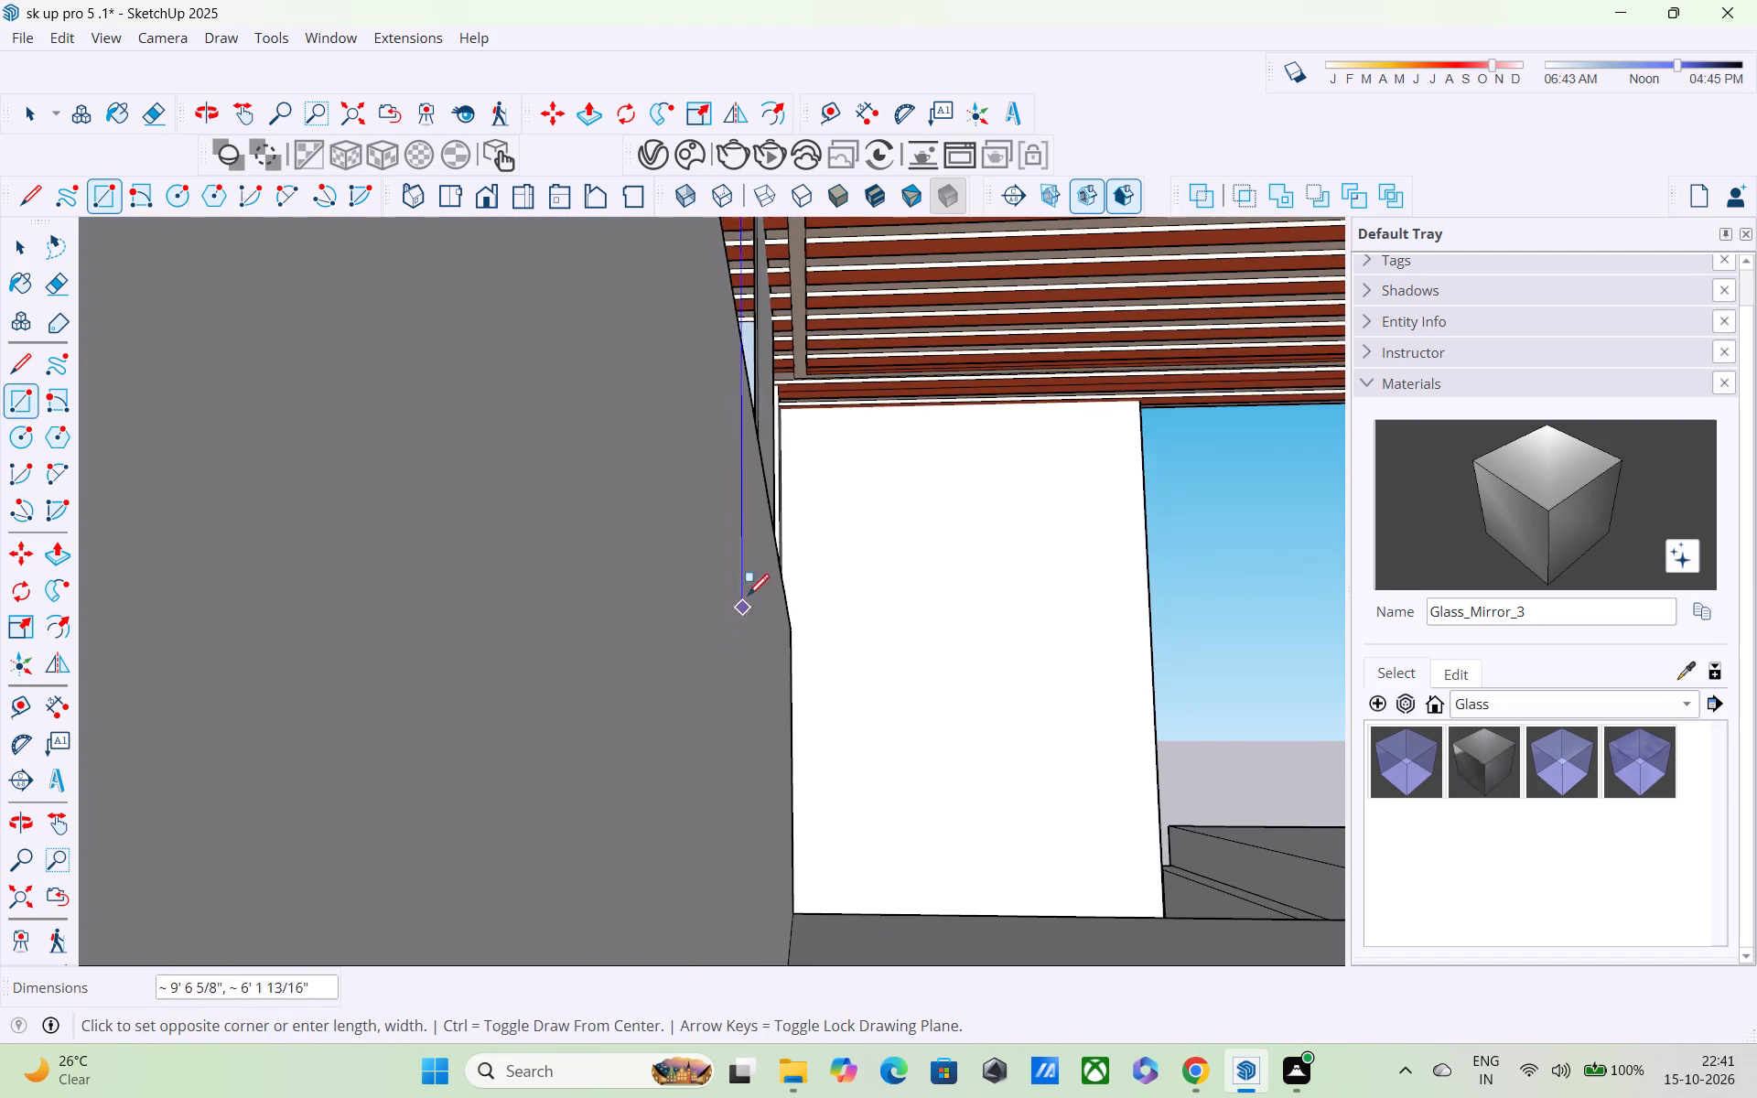
scroll(748, 597, "down", 5)
middle_click_drag(777, 537, 793, 634)
scroll(756, 700, "up", 3)
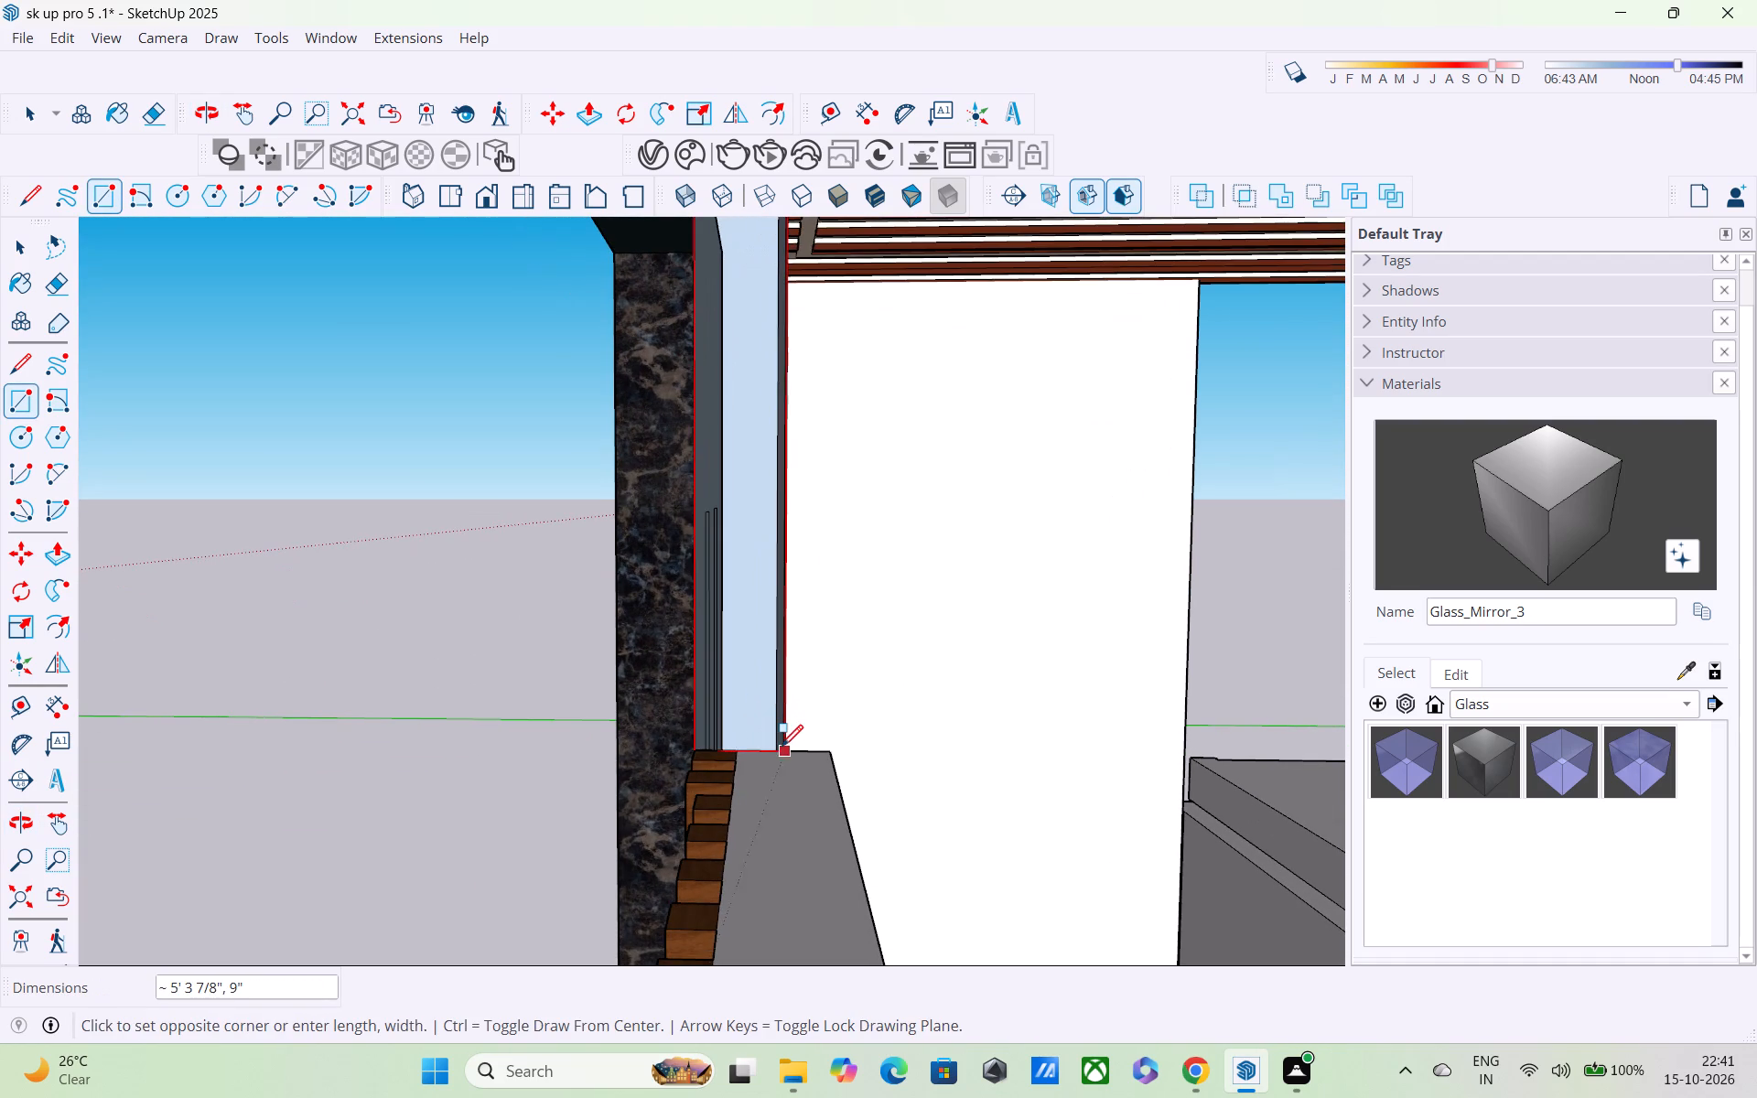
left_click(781, 751)
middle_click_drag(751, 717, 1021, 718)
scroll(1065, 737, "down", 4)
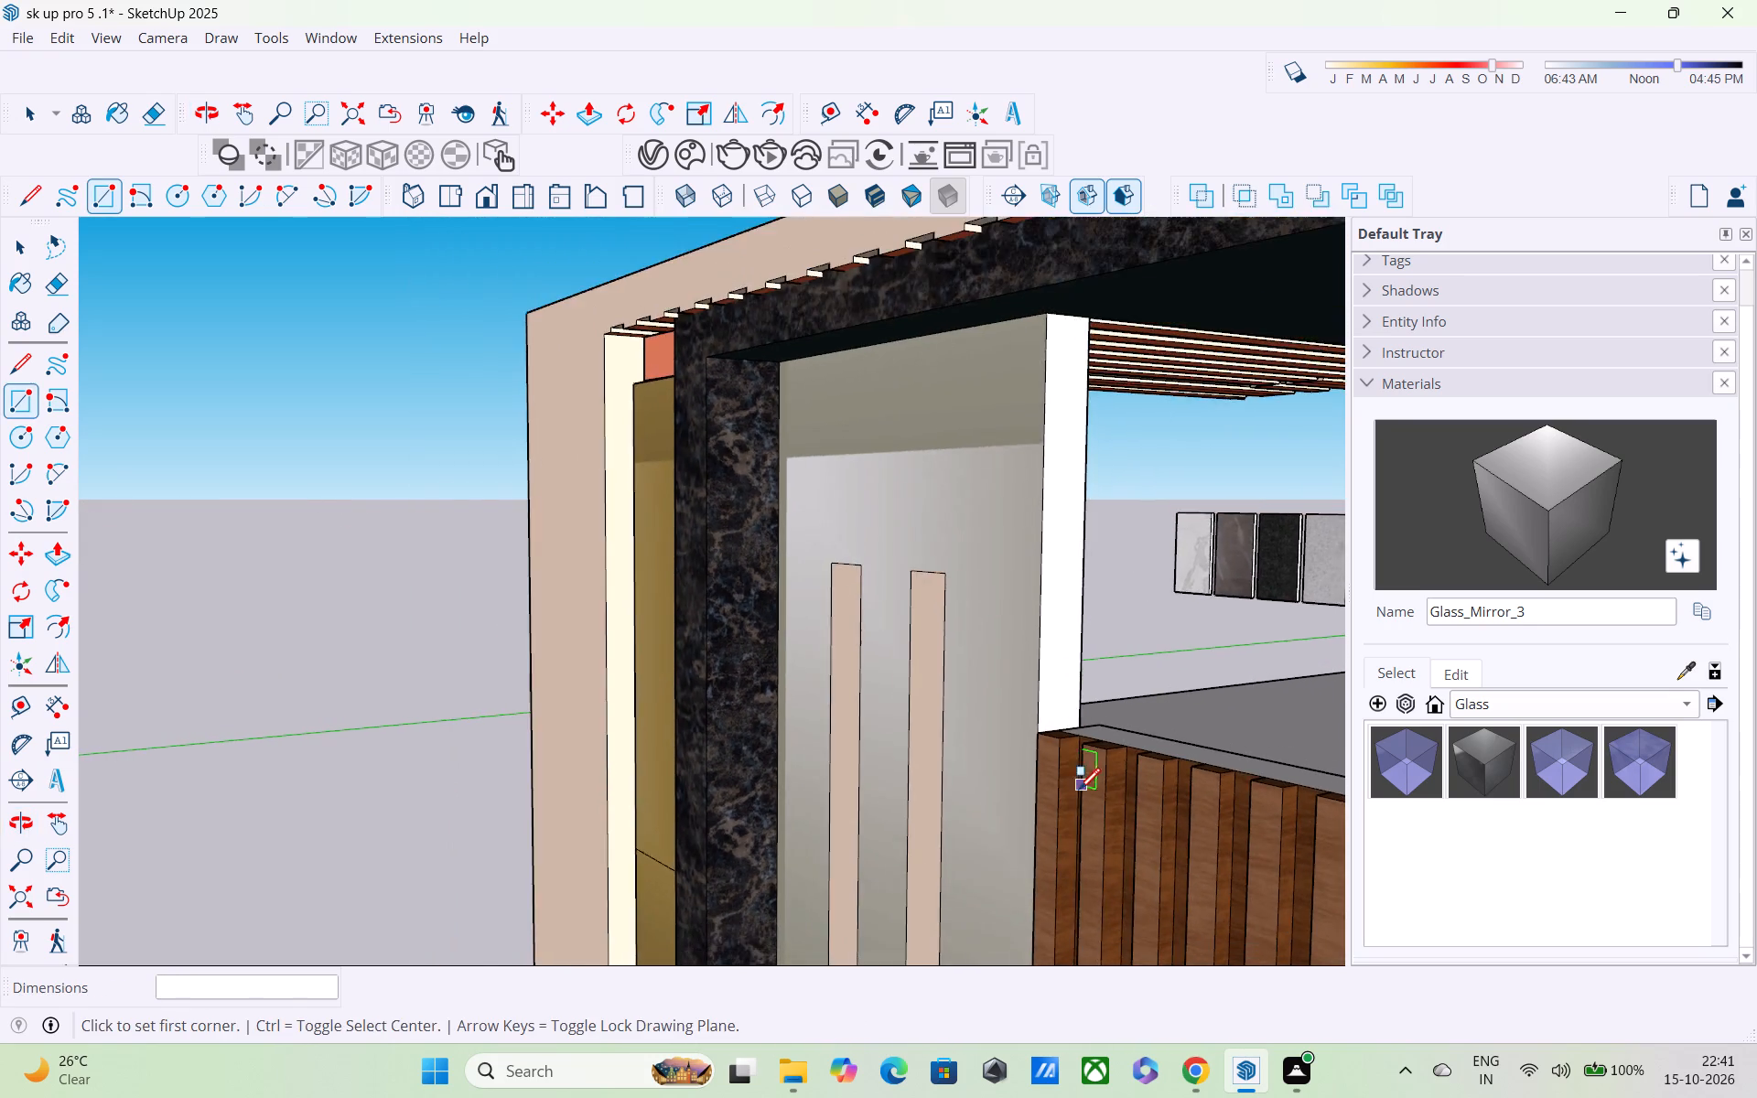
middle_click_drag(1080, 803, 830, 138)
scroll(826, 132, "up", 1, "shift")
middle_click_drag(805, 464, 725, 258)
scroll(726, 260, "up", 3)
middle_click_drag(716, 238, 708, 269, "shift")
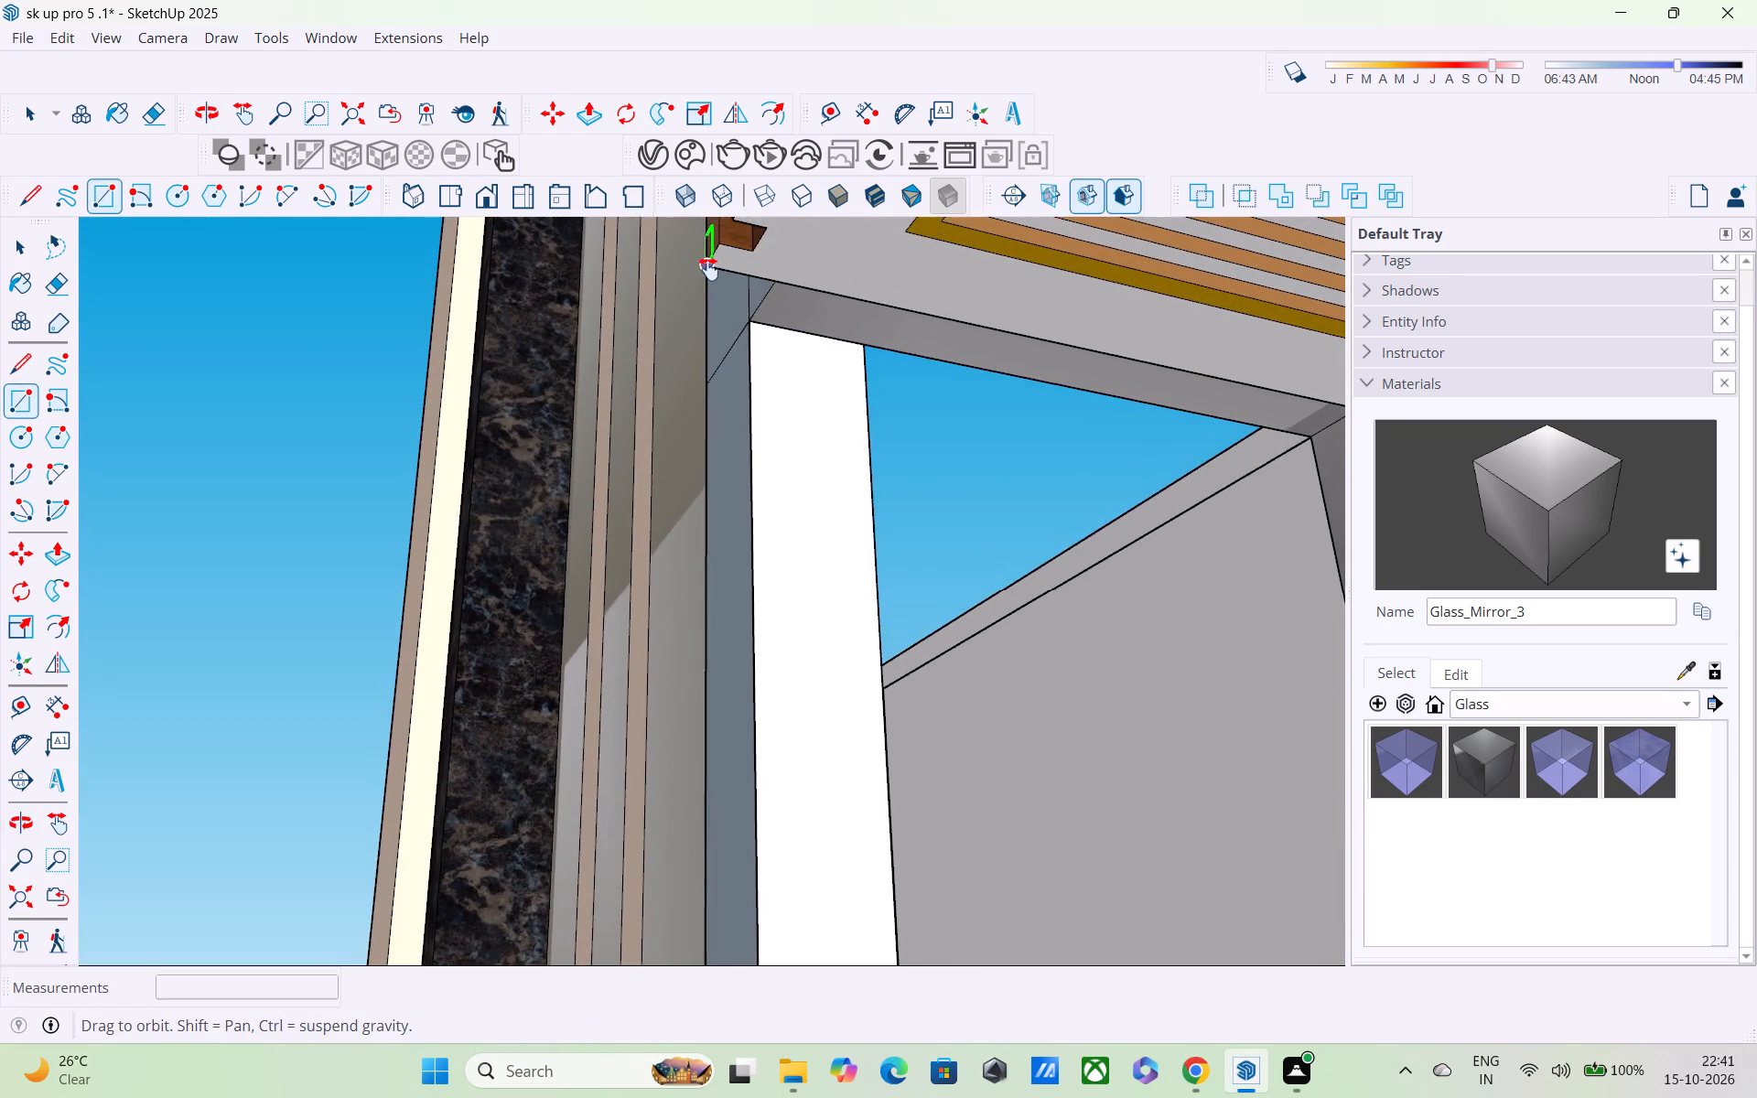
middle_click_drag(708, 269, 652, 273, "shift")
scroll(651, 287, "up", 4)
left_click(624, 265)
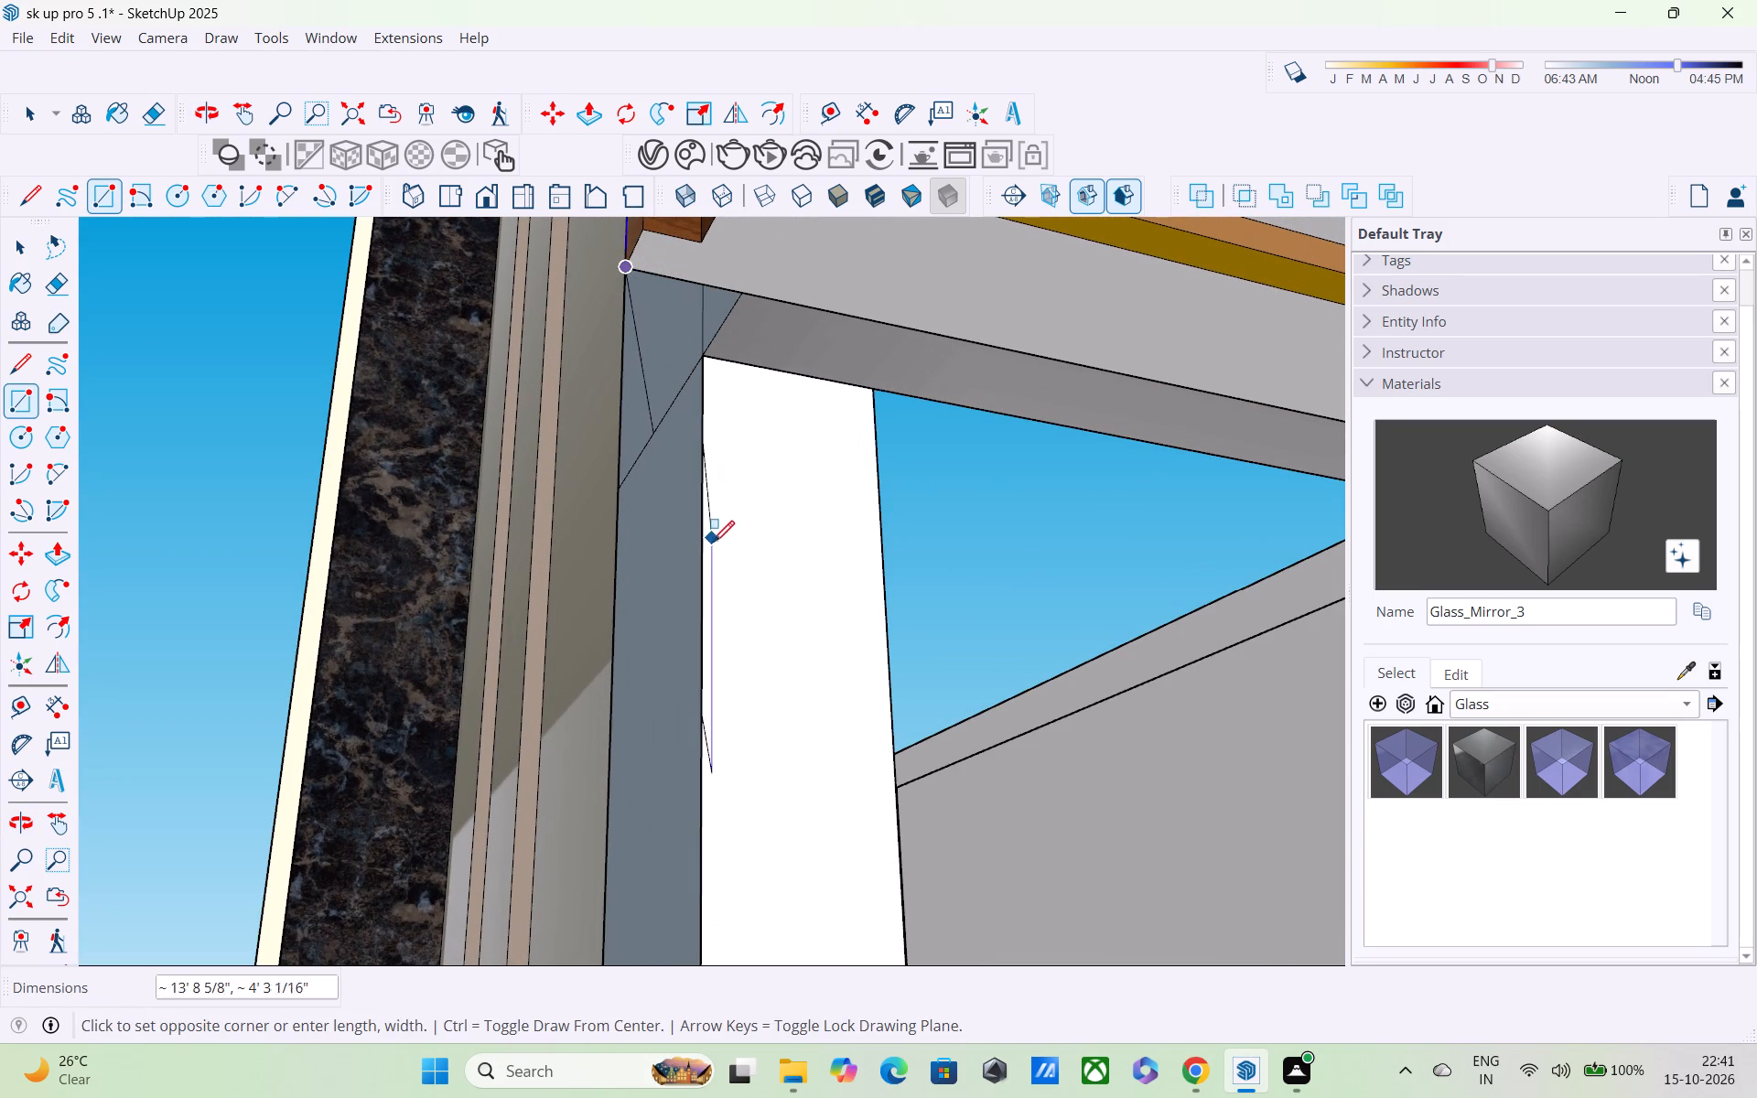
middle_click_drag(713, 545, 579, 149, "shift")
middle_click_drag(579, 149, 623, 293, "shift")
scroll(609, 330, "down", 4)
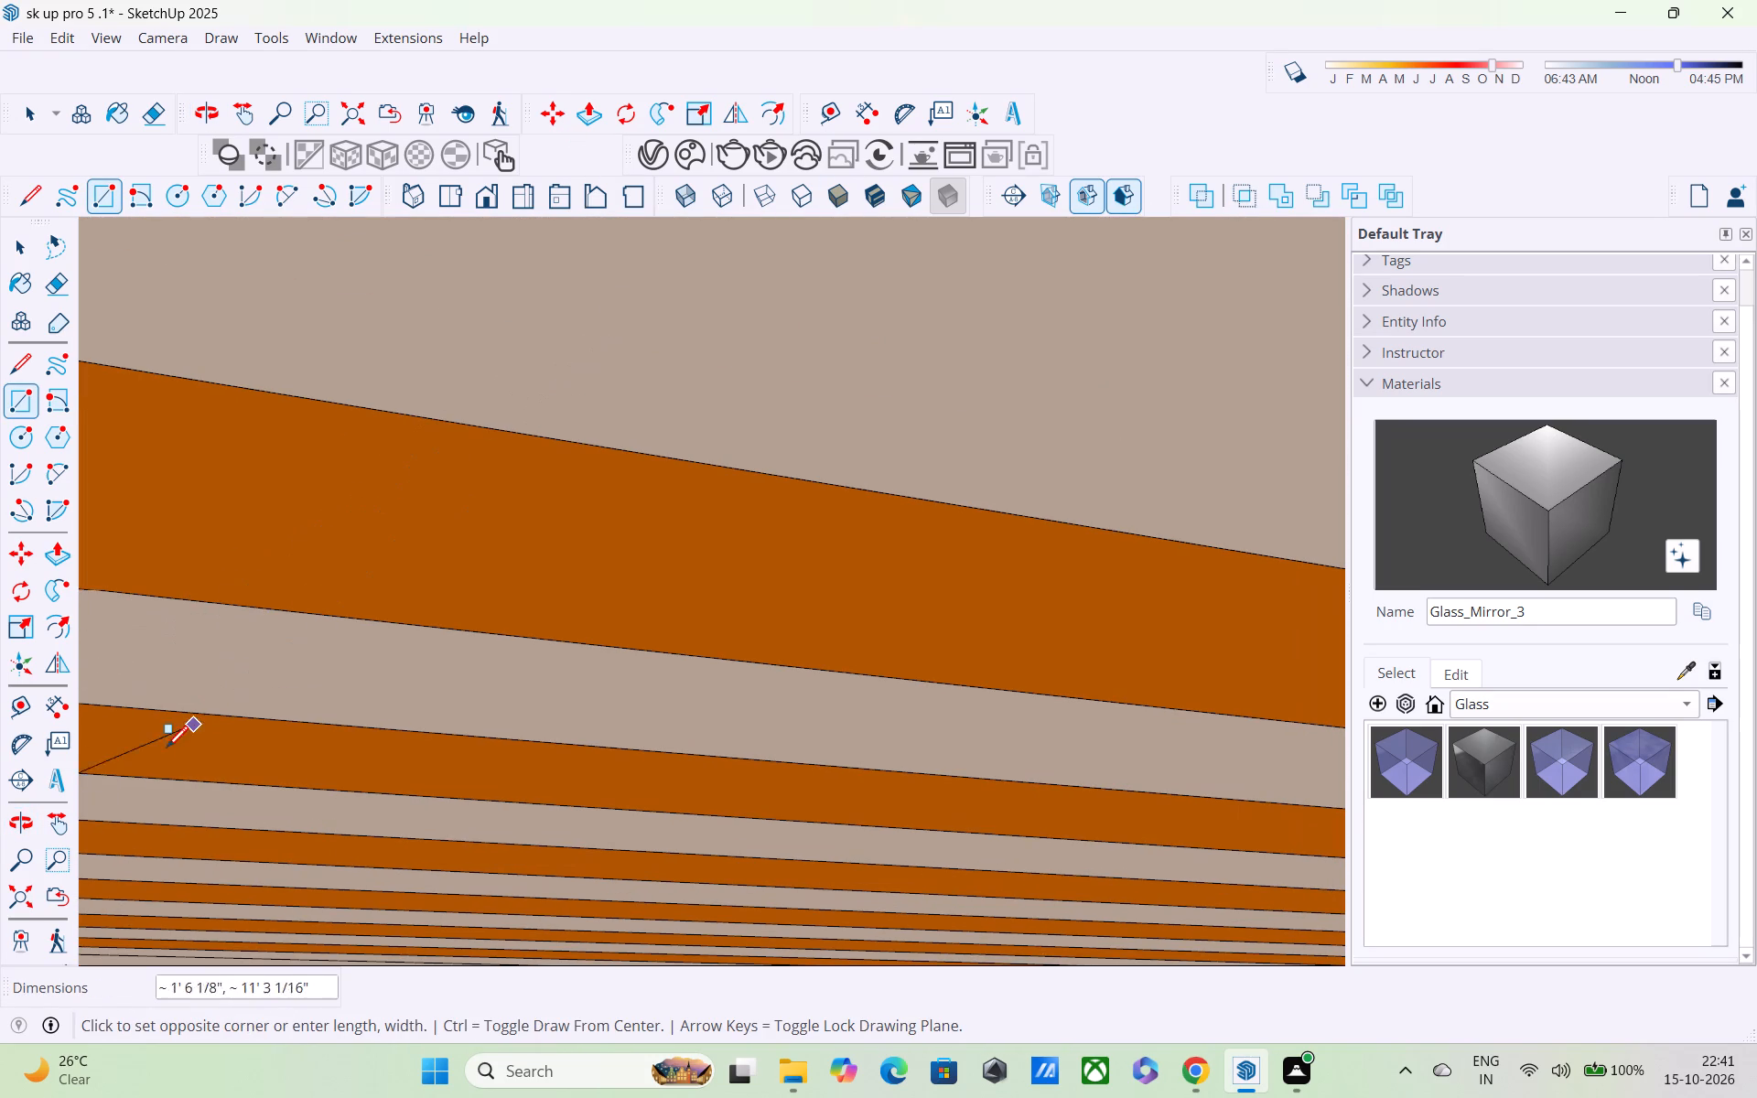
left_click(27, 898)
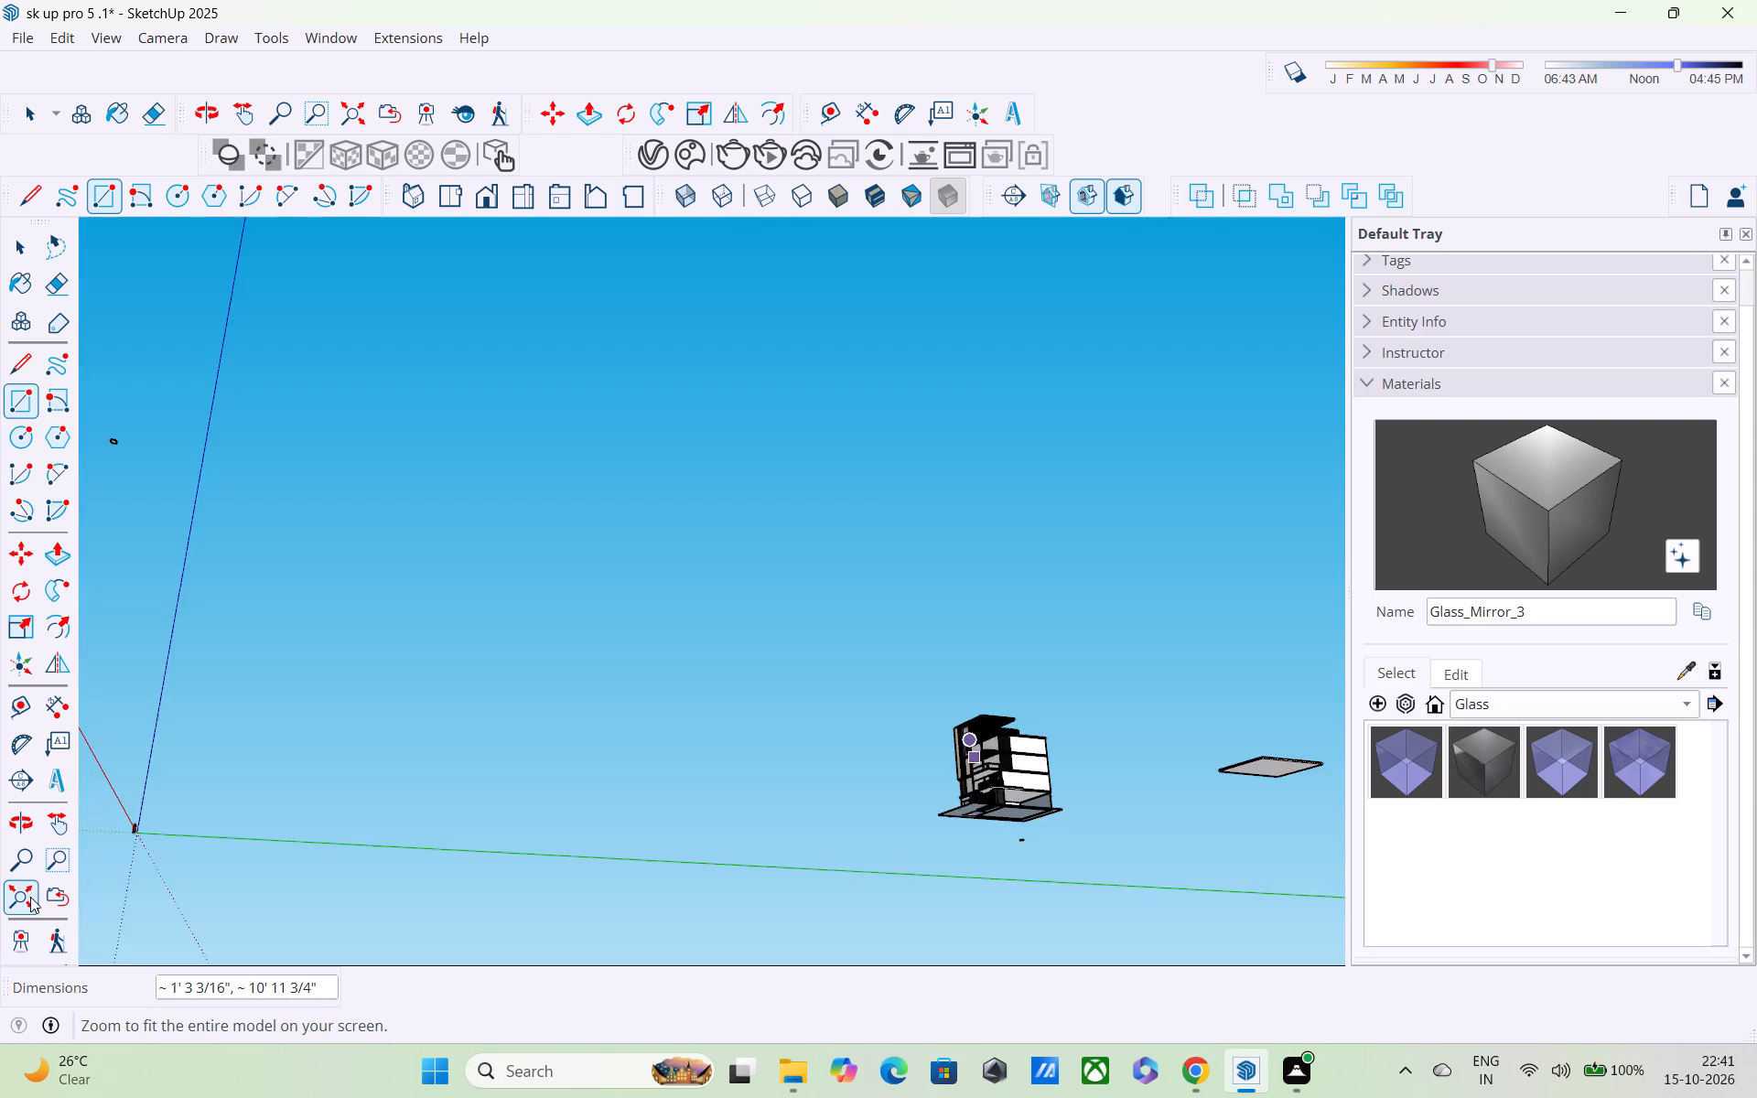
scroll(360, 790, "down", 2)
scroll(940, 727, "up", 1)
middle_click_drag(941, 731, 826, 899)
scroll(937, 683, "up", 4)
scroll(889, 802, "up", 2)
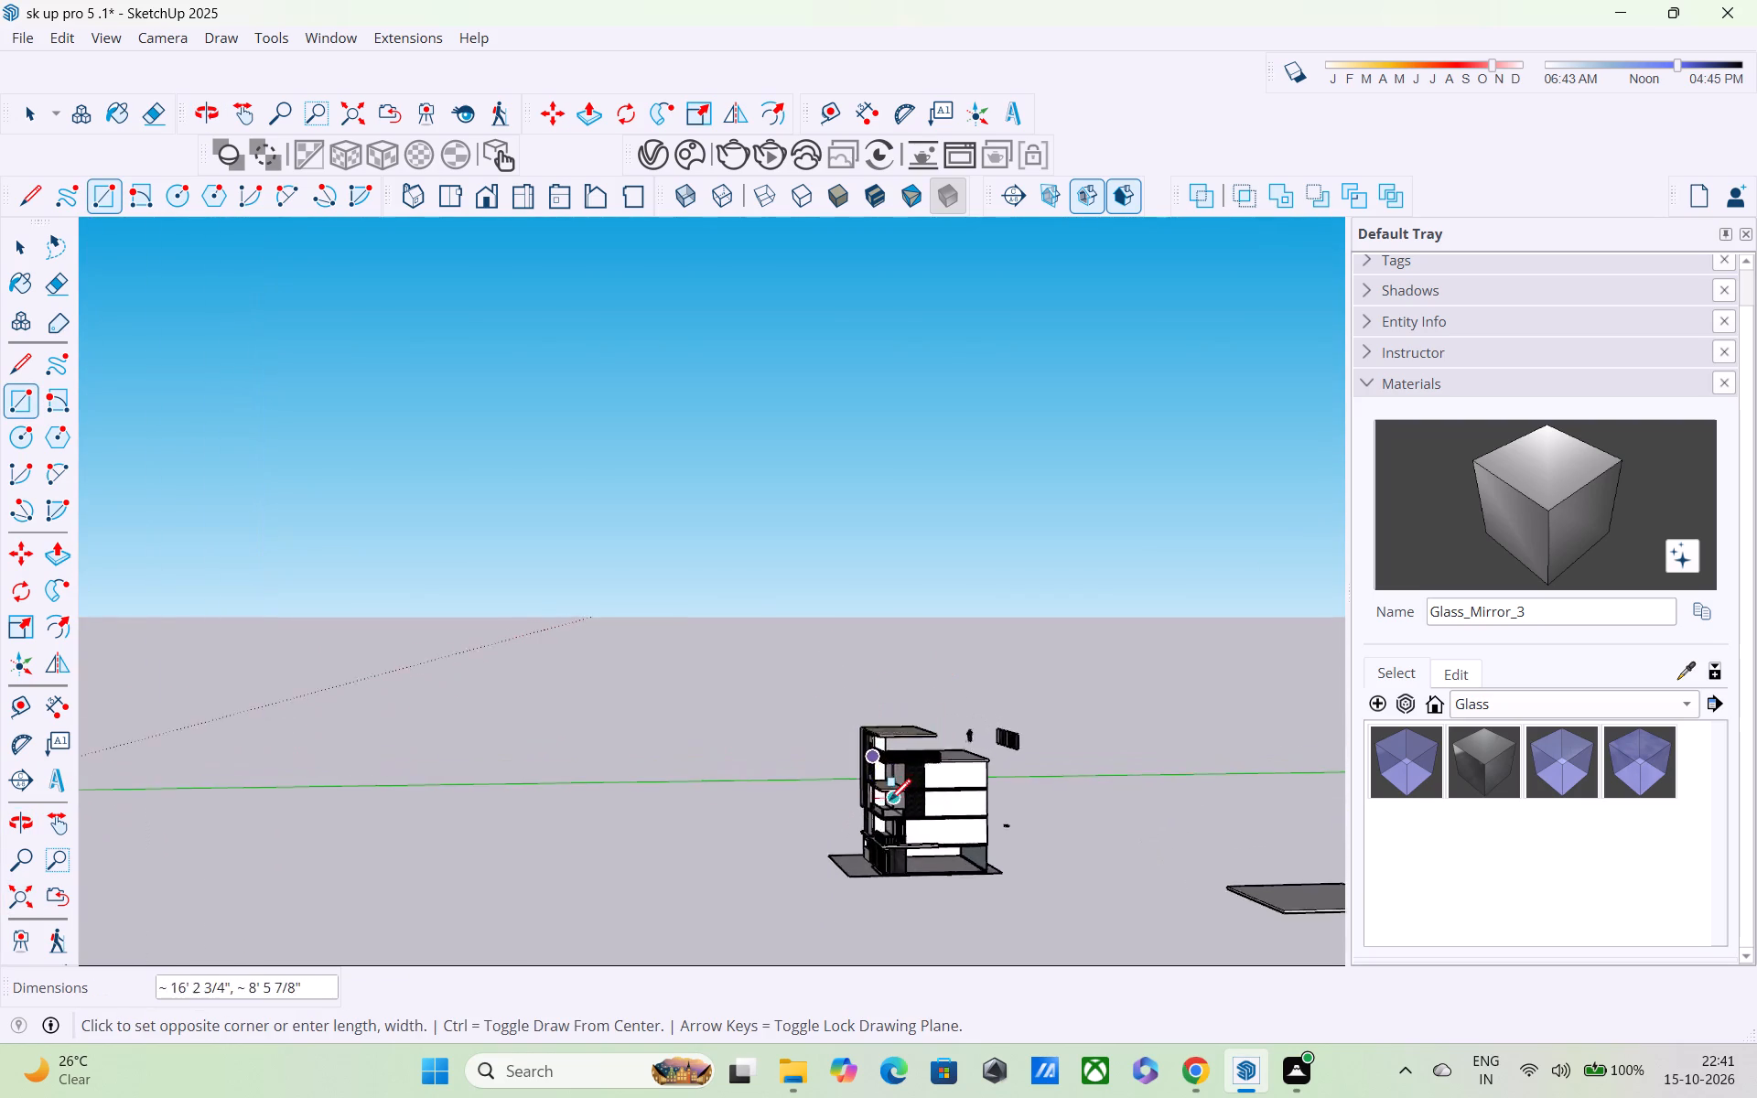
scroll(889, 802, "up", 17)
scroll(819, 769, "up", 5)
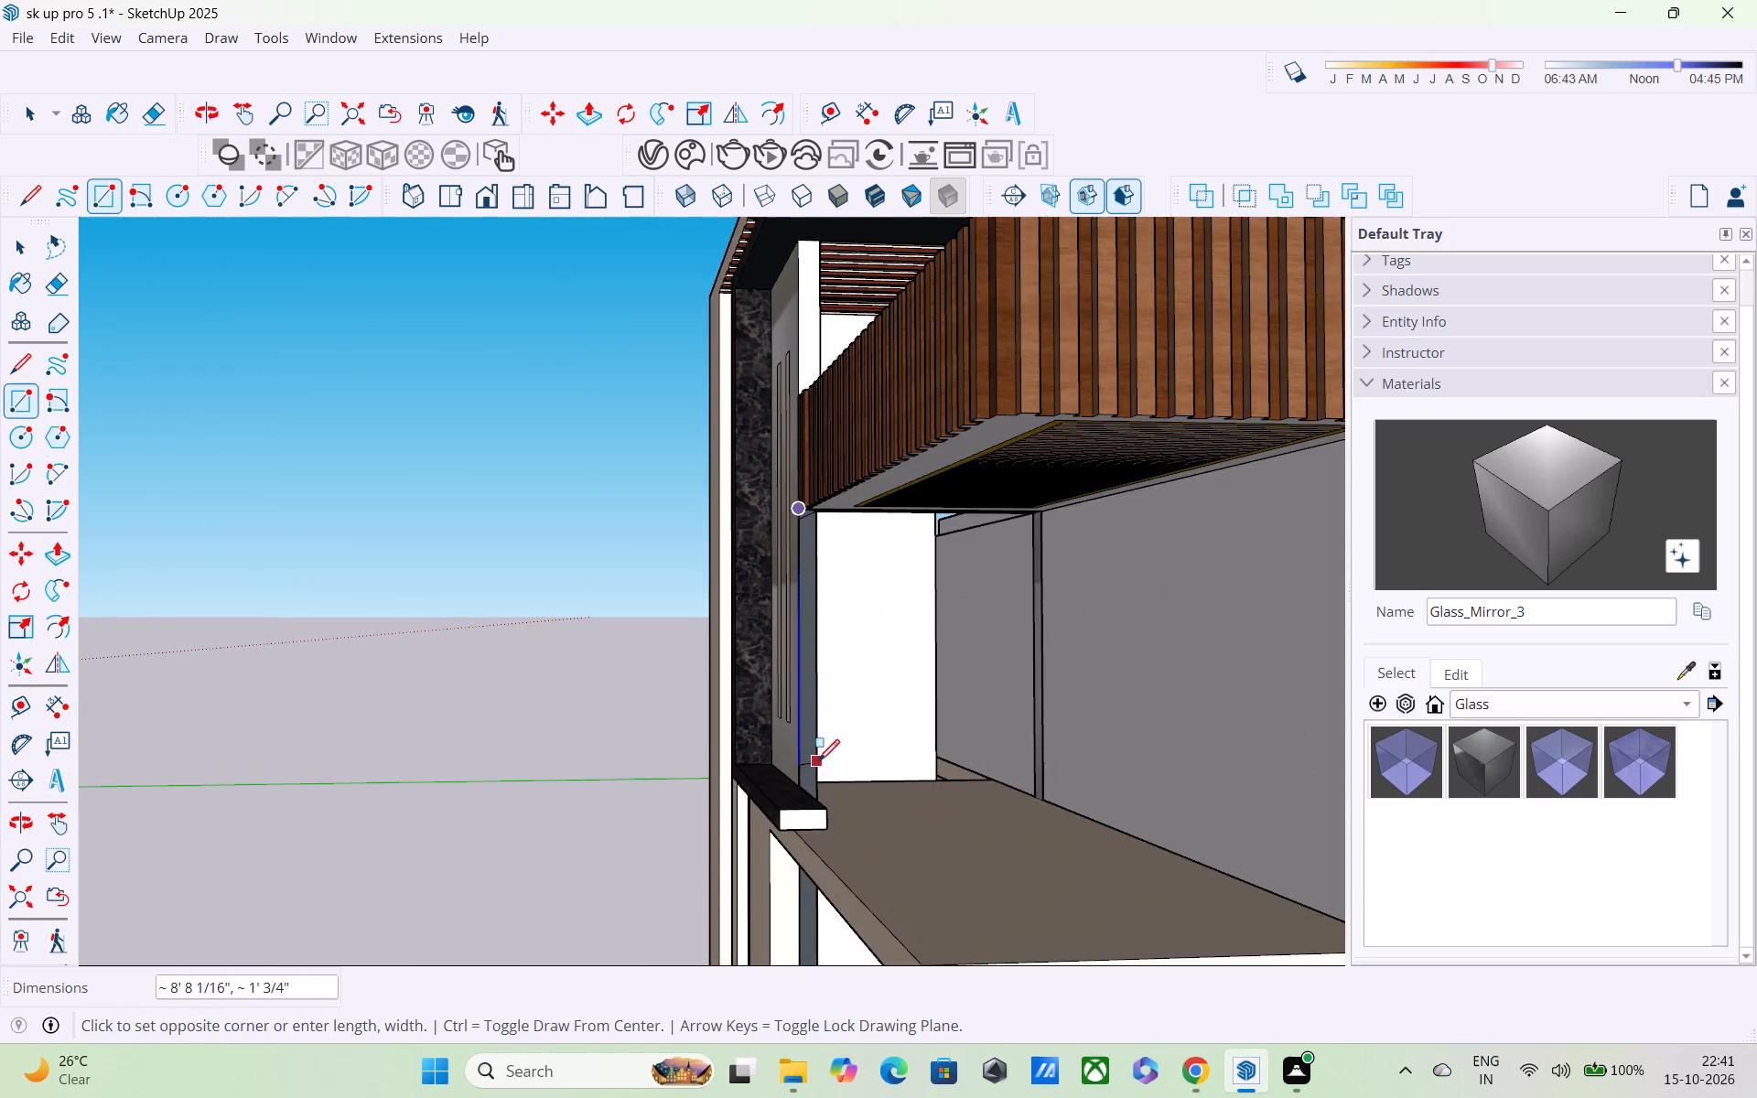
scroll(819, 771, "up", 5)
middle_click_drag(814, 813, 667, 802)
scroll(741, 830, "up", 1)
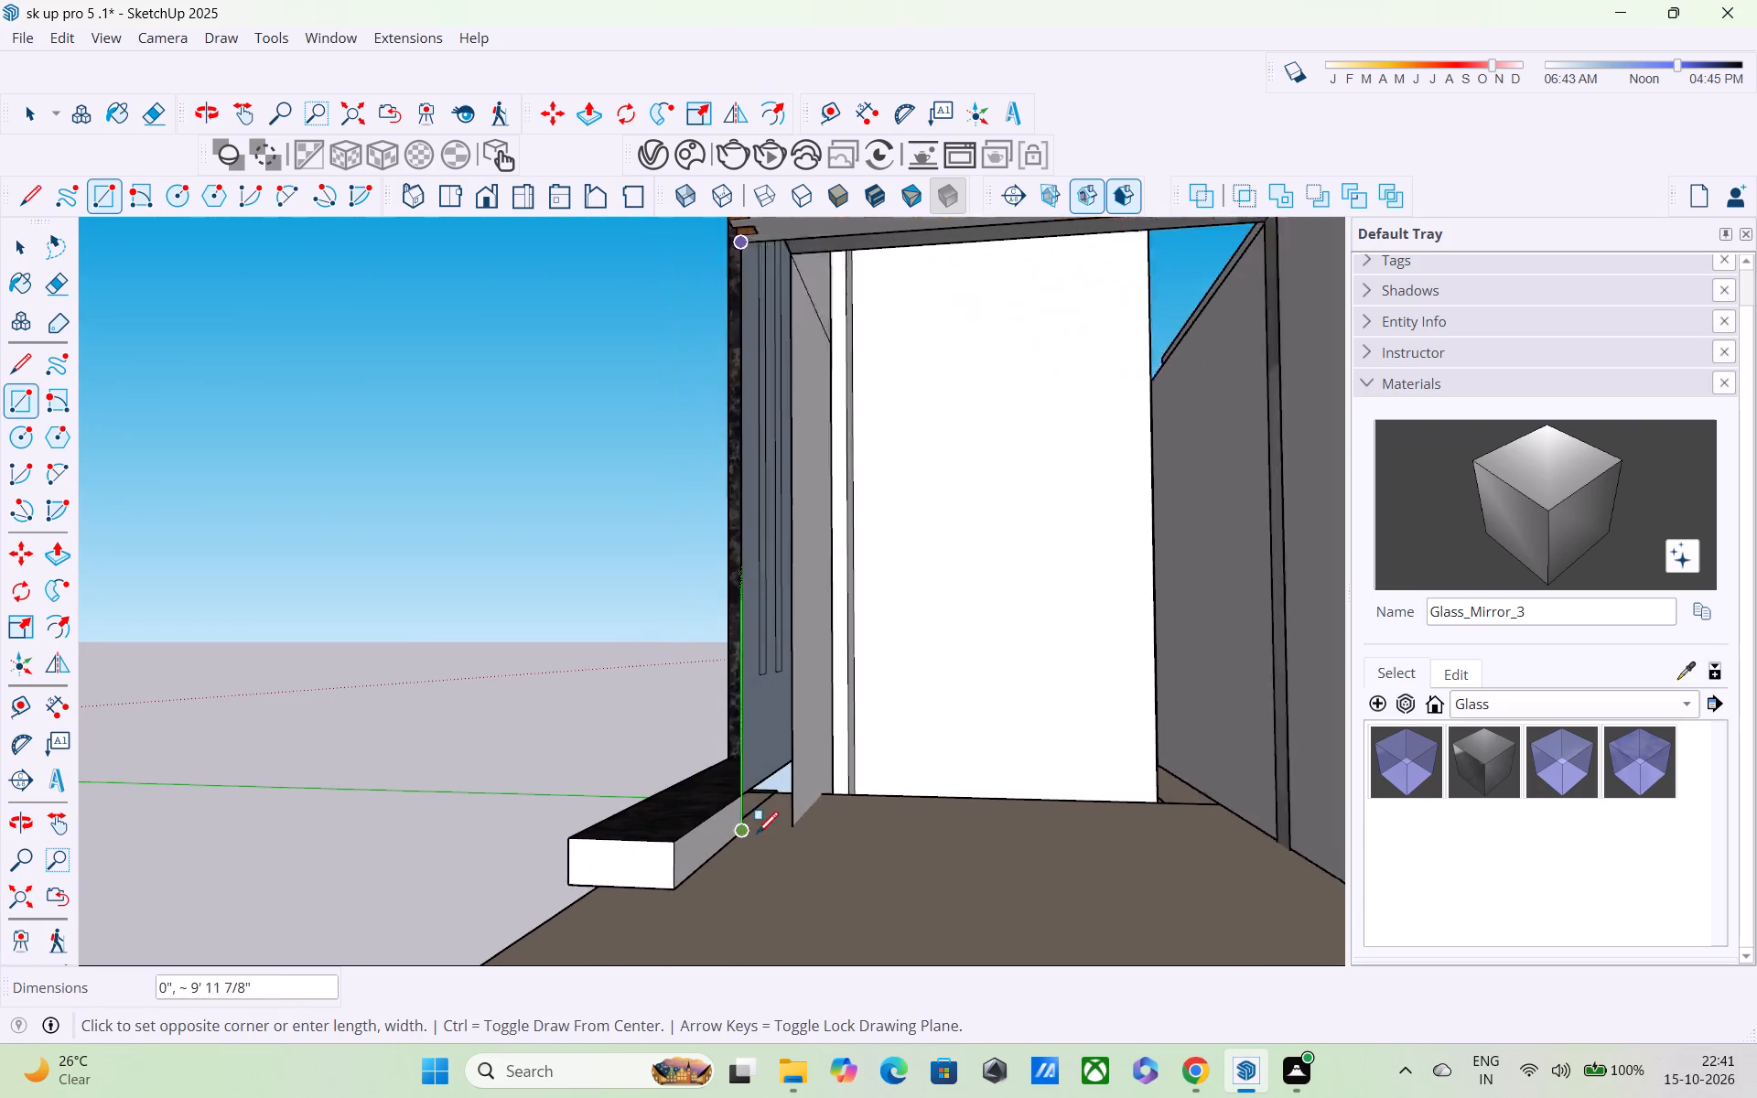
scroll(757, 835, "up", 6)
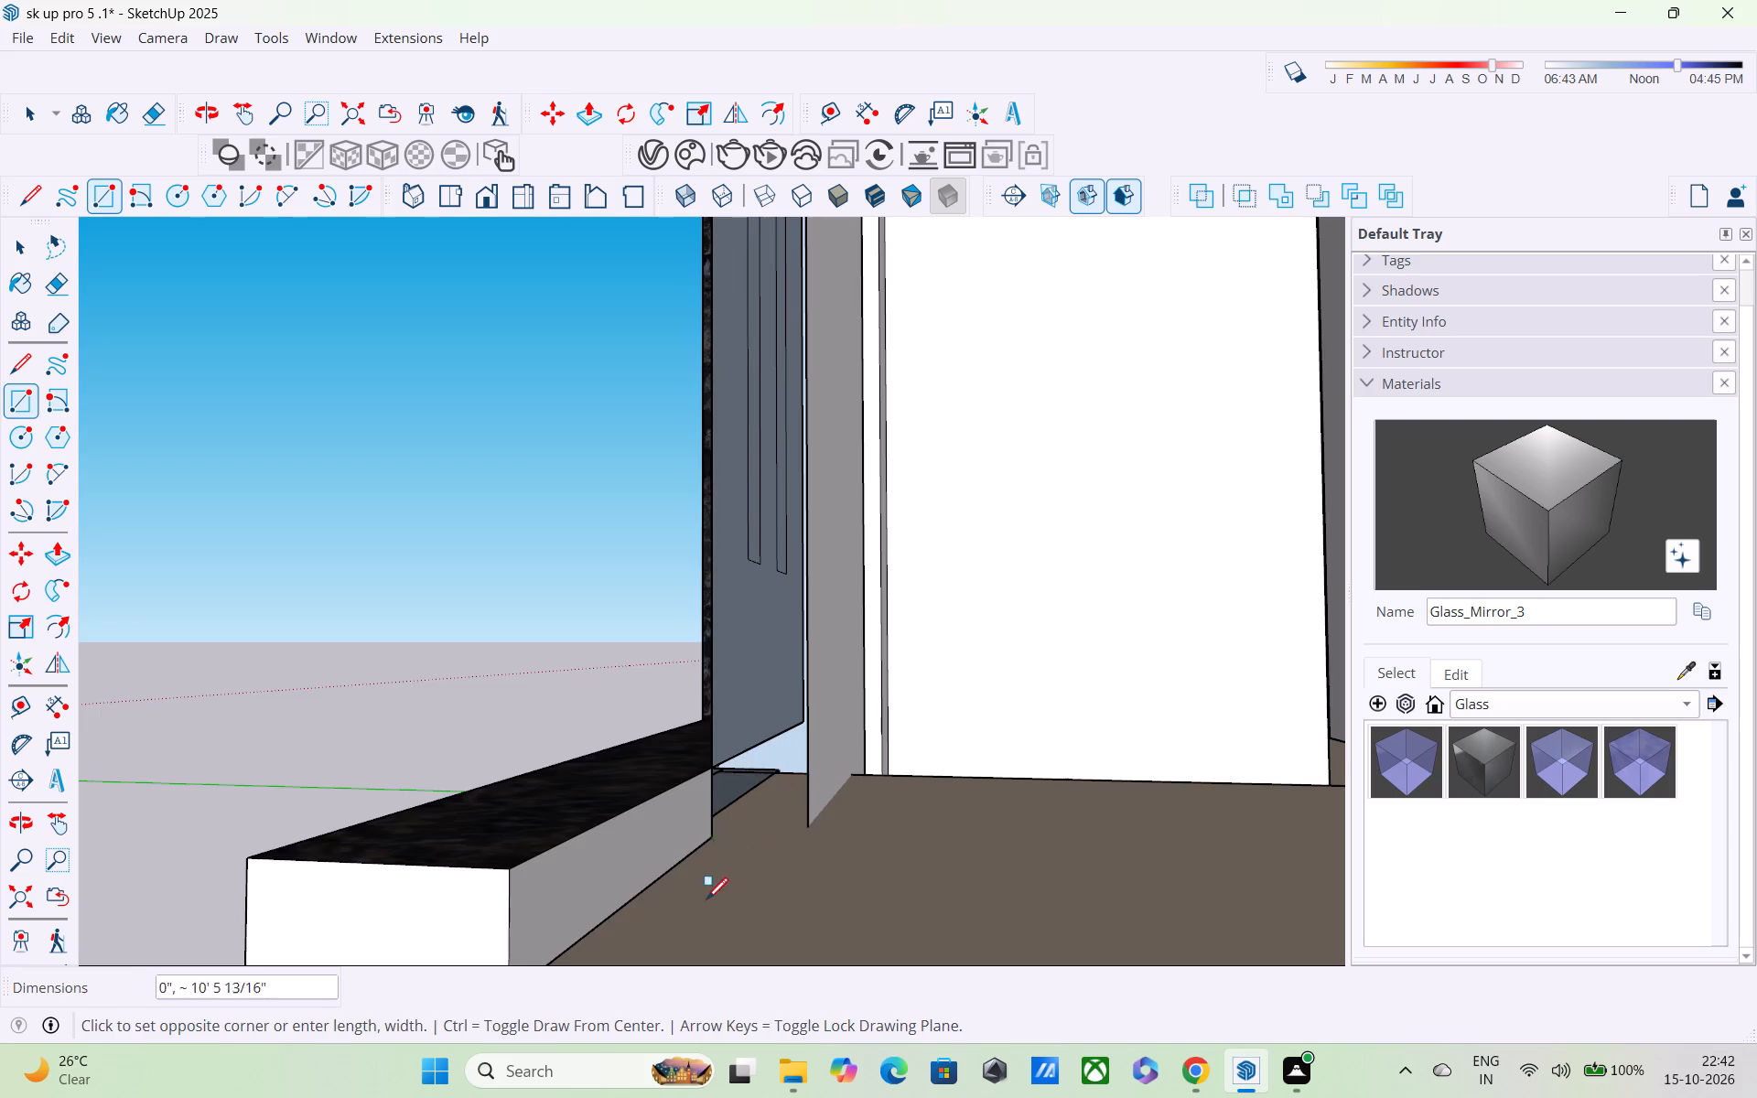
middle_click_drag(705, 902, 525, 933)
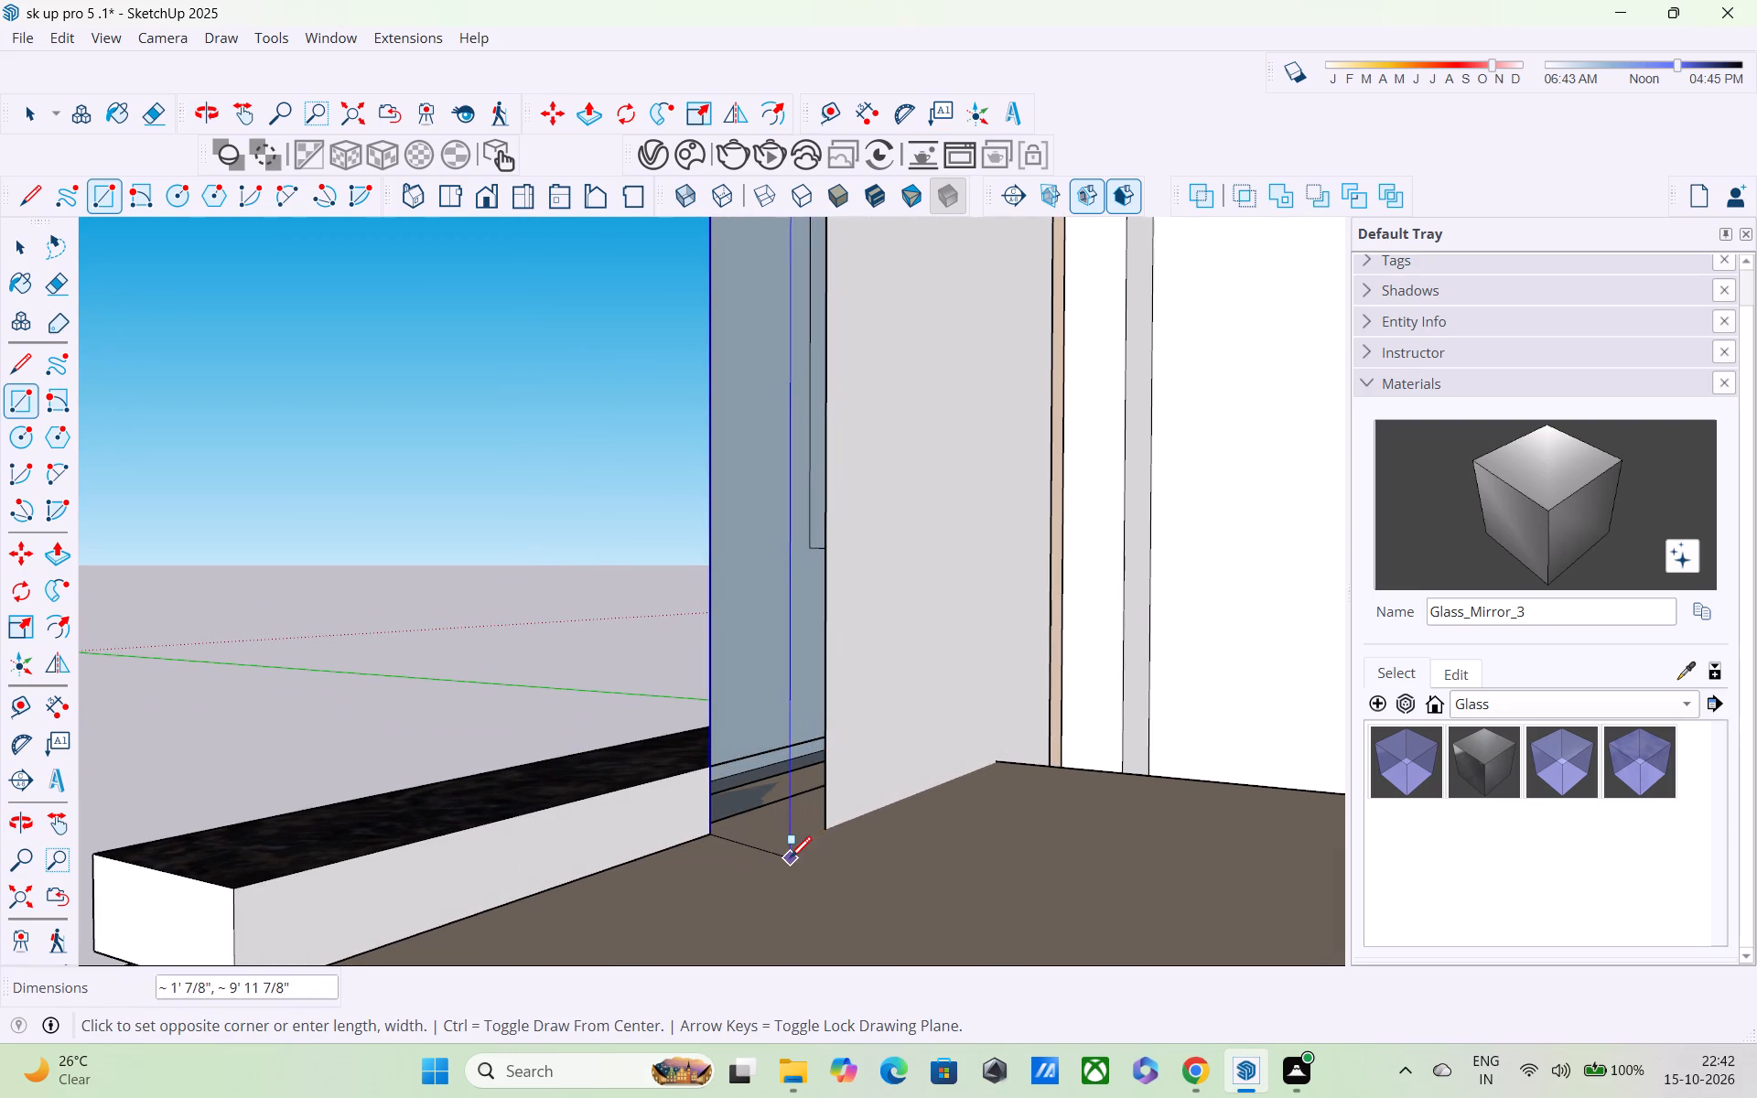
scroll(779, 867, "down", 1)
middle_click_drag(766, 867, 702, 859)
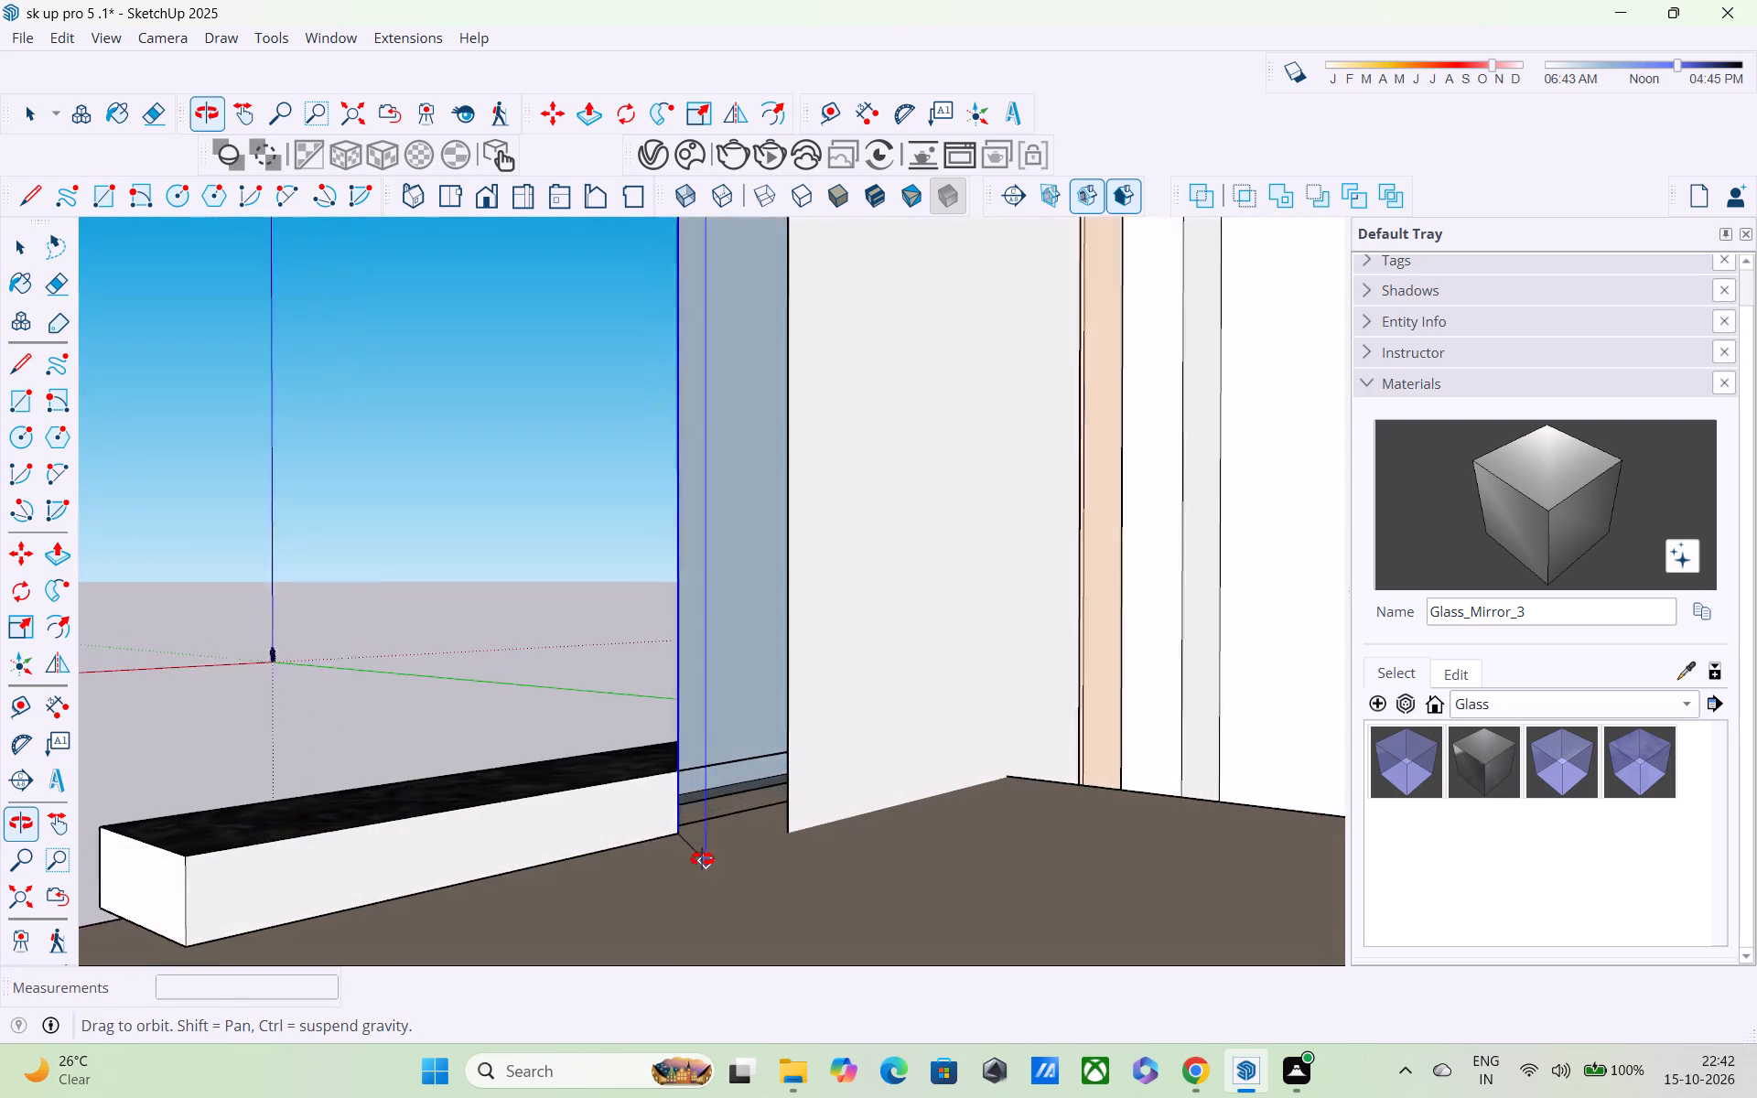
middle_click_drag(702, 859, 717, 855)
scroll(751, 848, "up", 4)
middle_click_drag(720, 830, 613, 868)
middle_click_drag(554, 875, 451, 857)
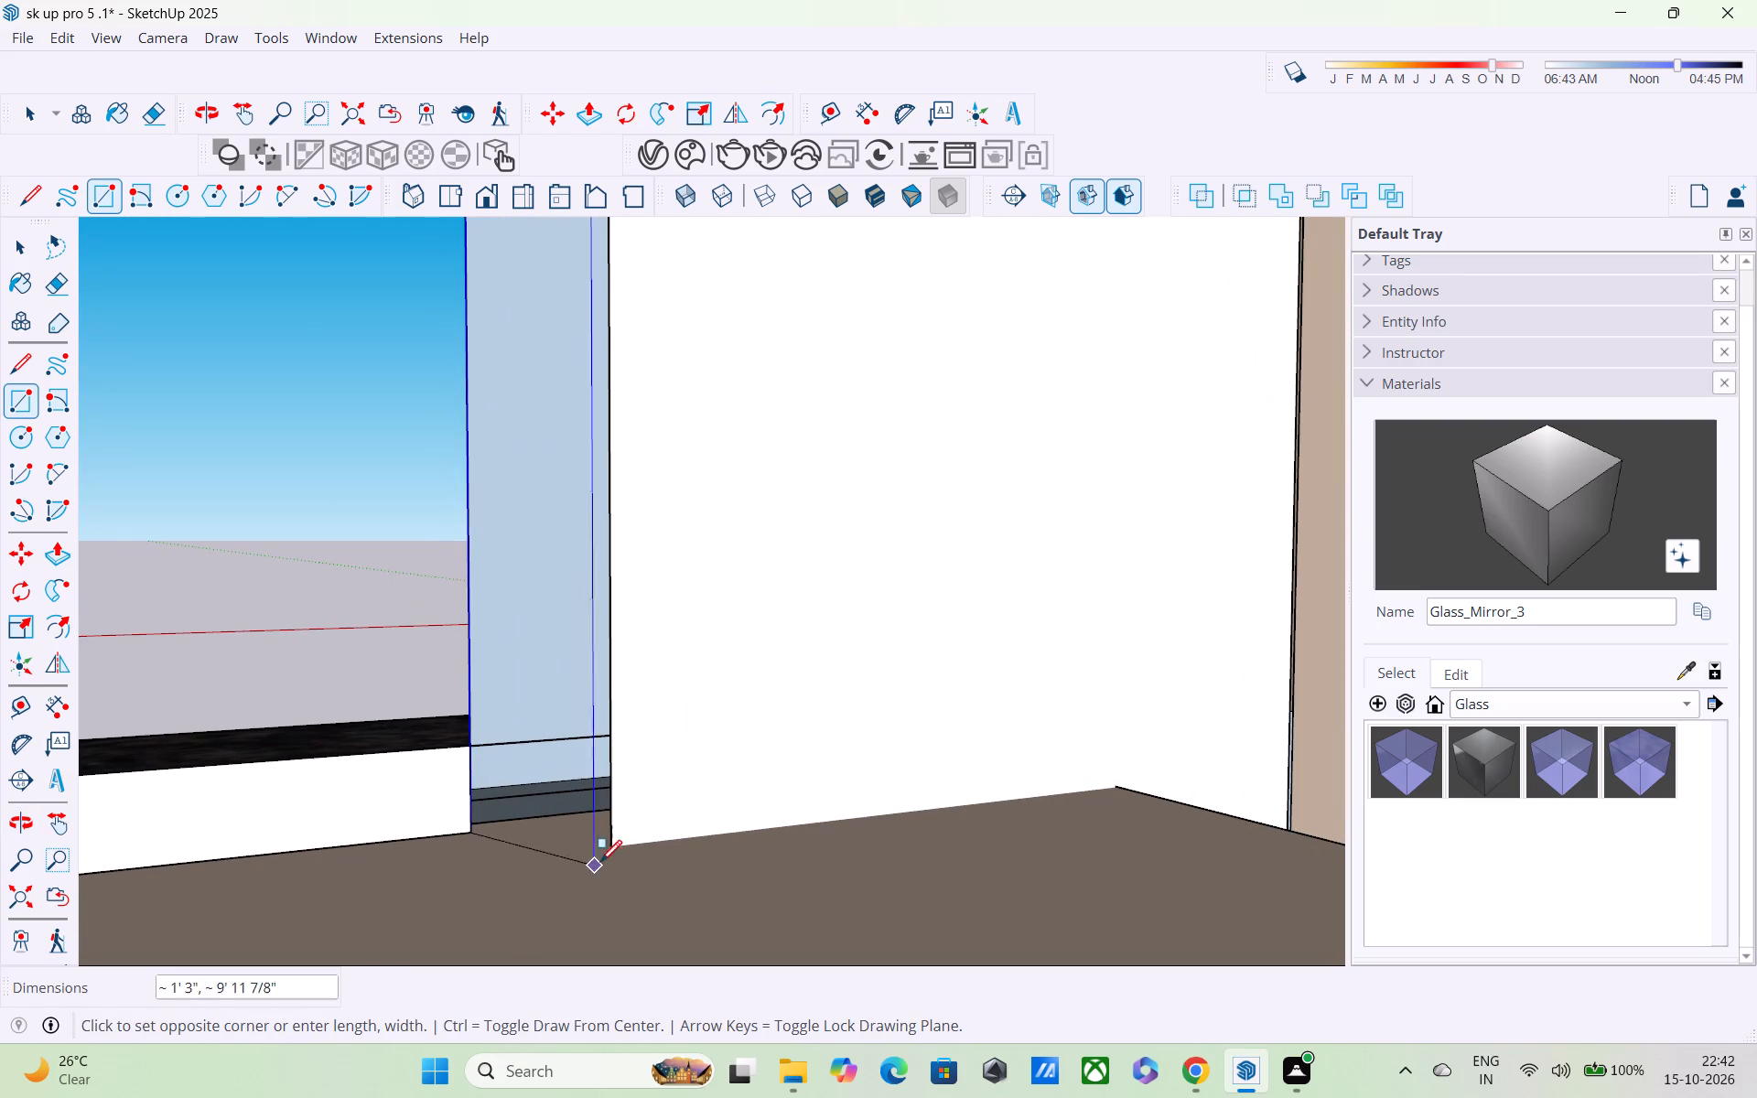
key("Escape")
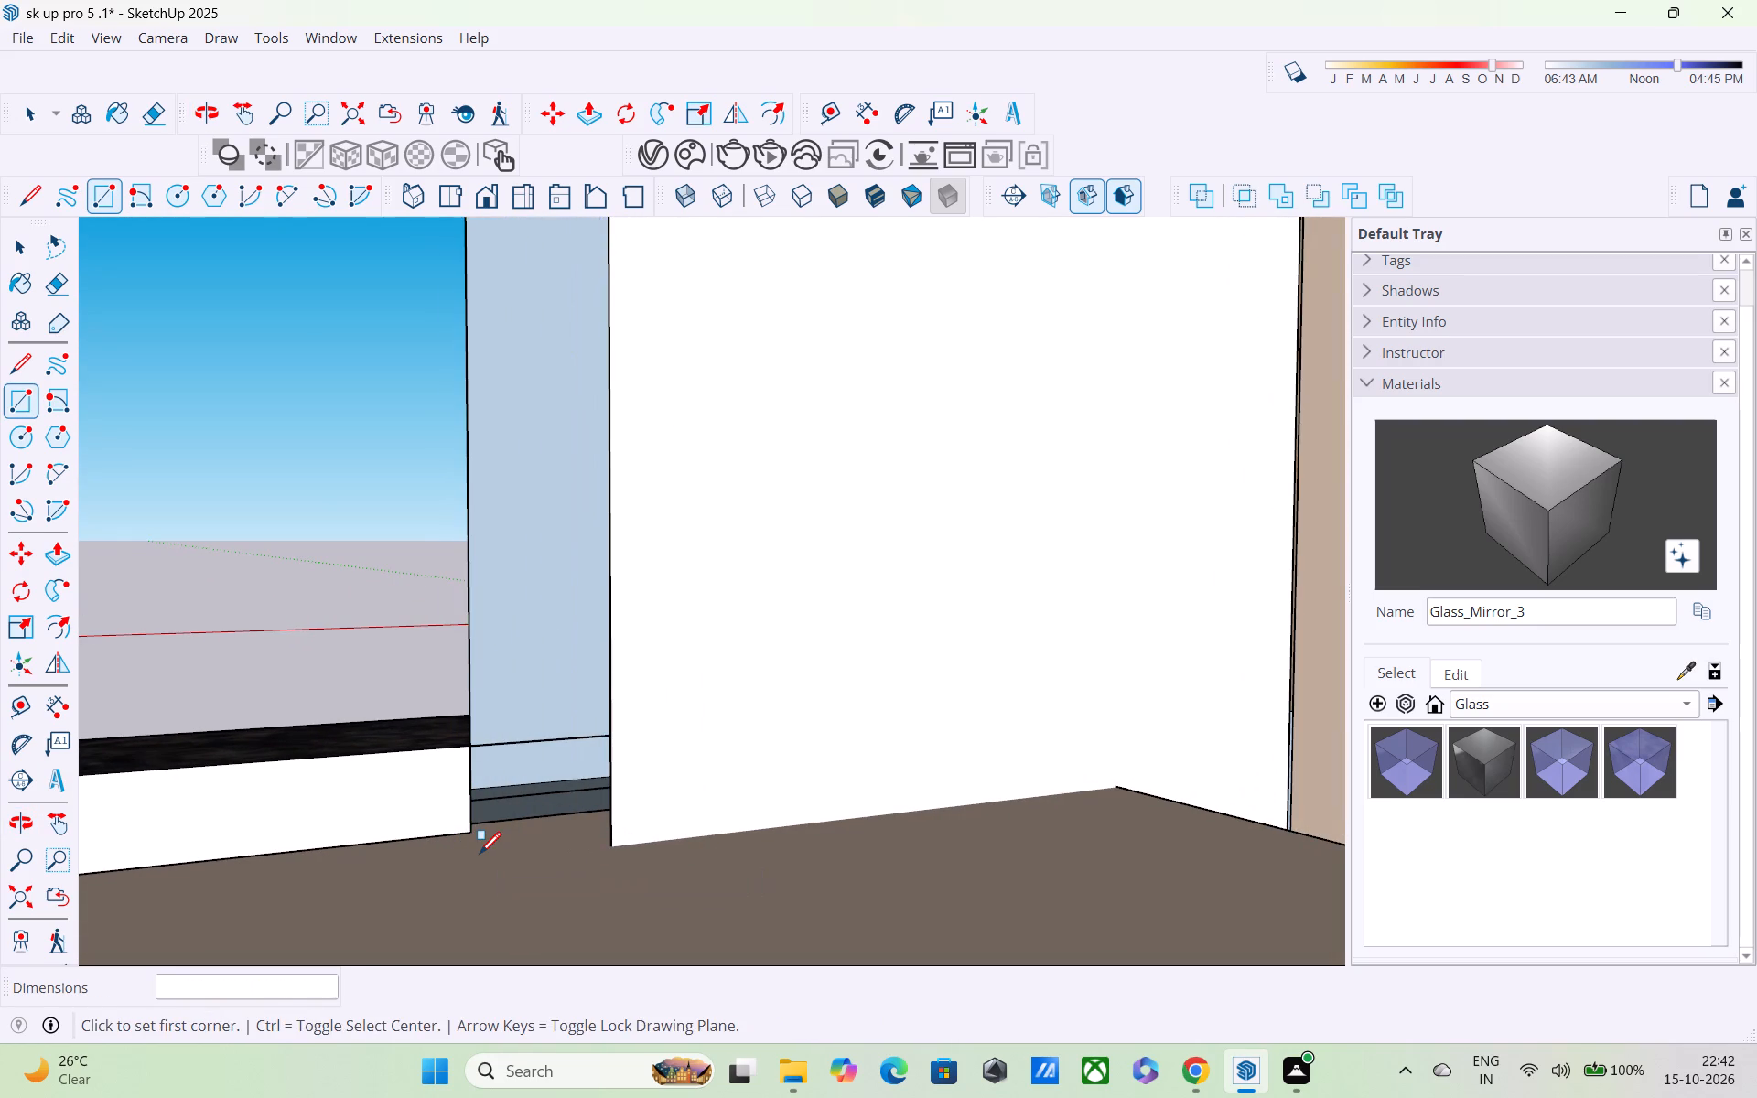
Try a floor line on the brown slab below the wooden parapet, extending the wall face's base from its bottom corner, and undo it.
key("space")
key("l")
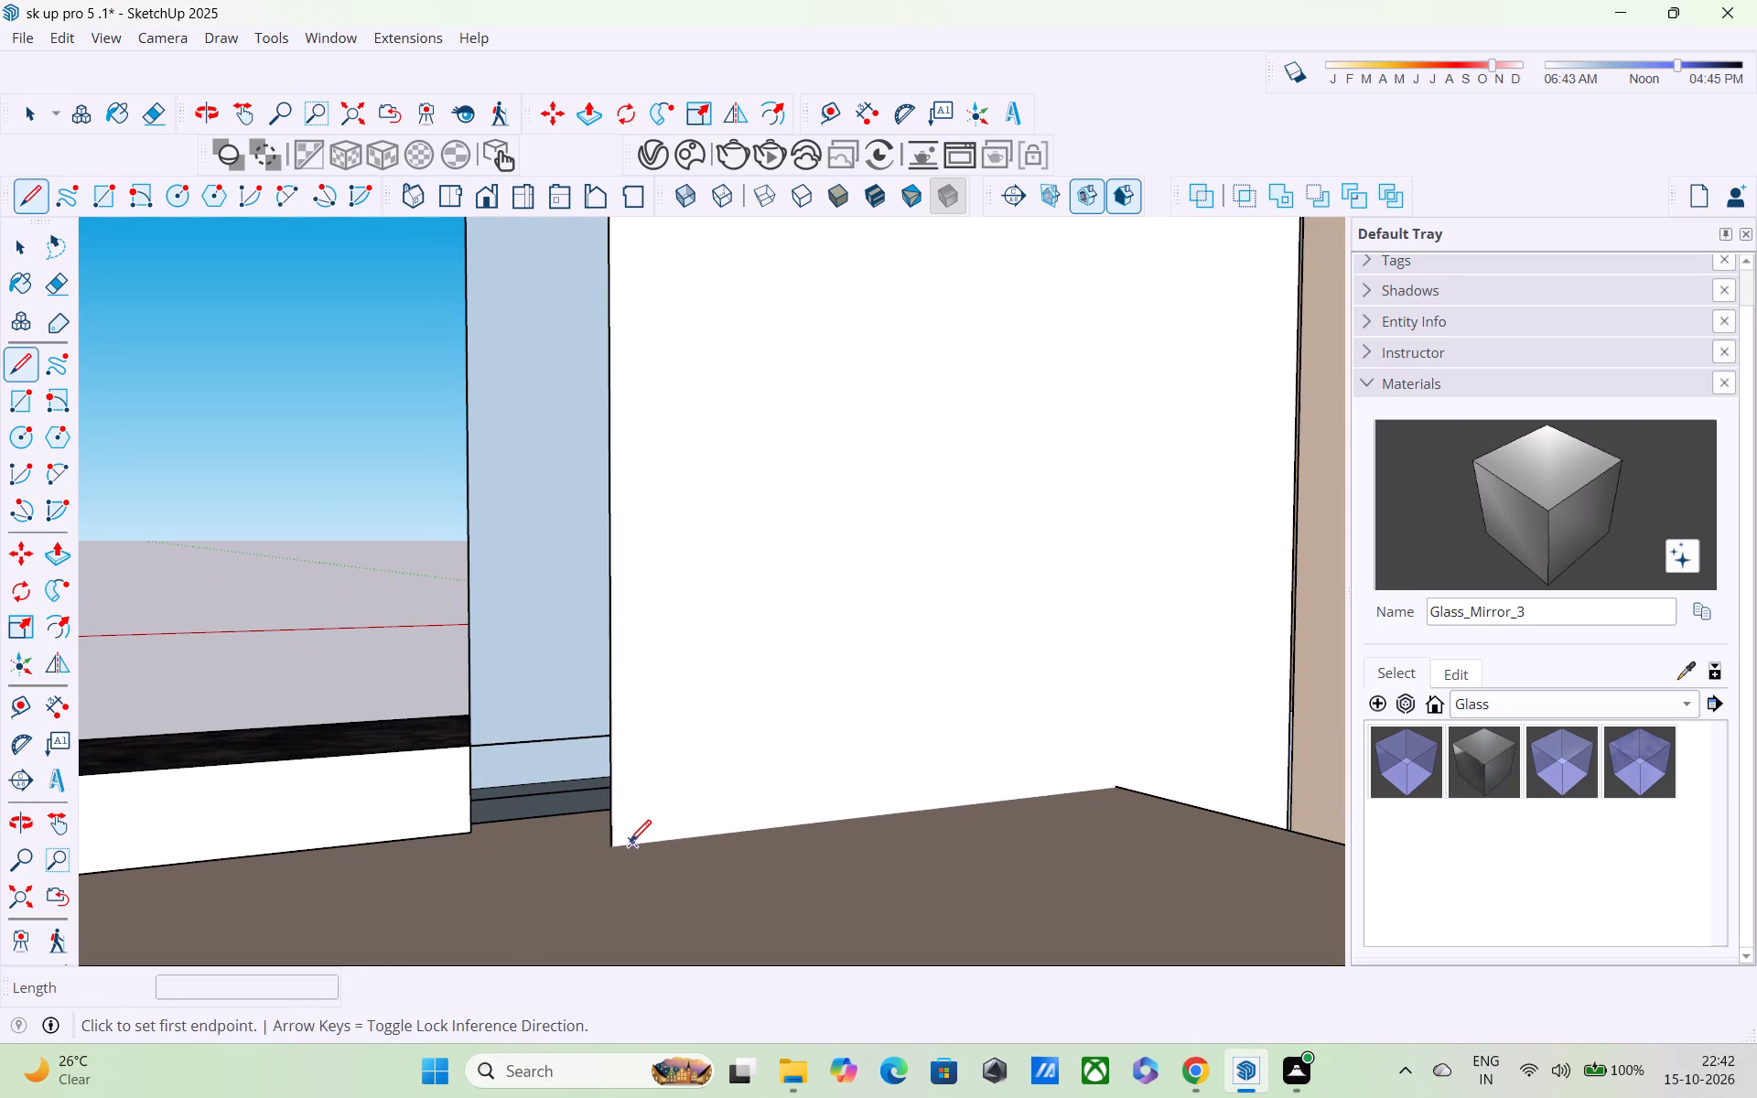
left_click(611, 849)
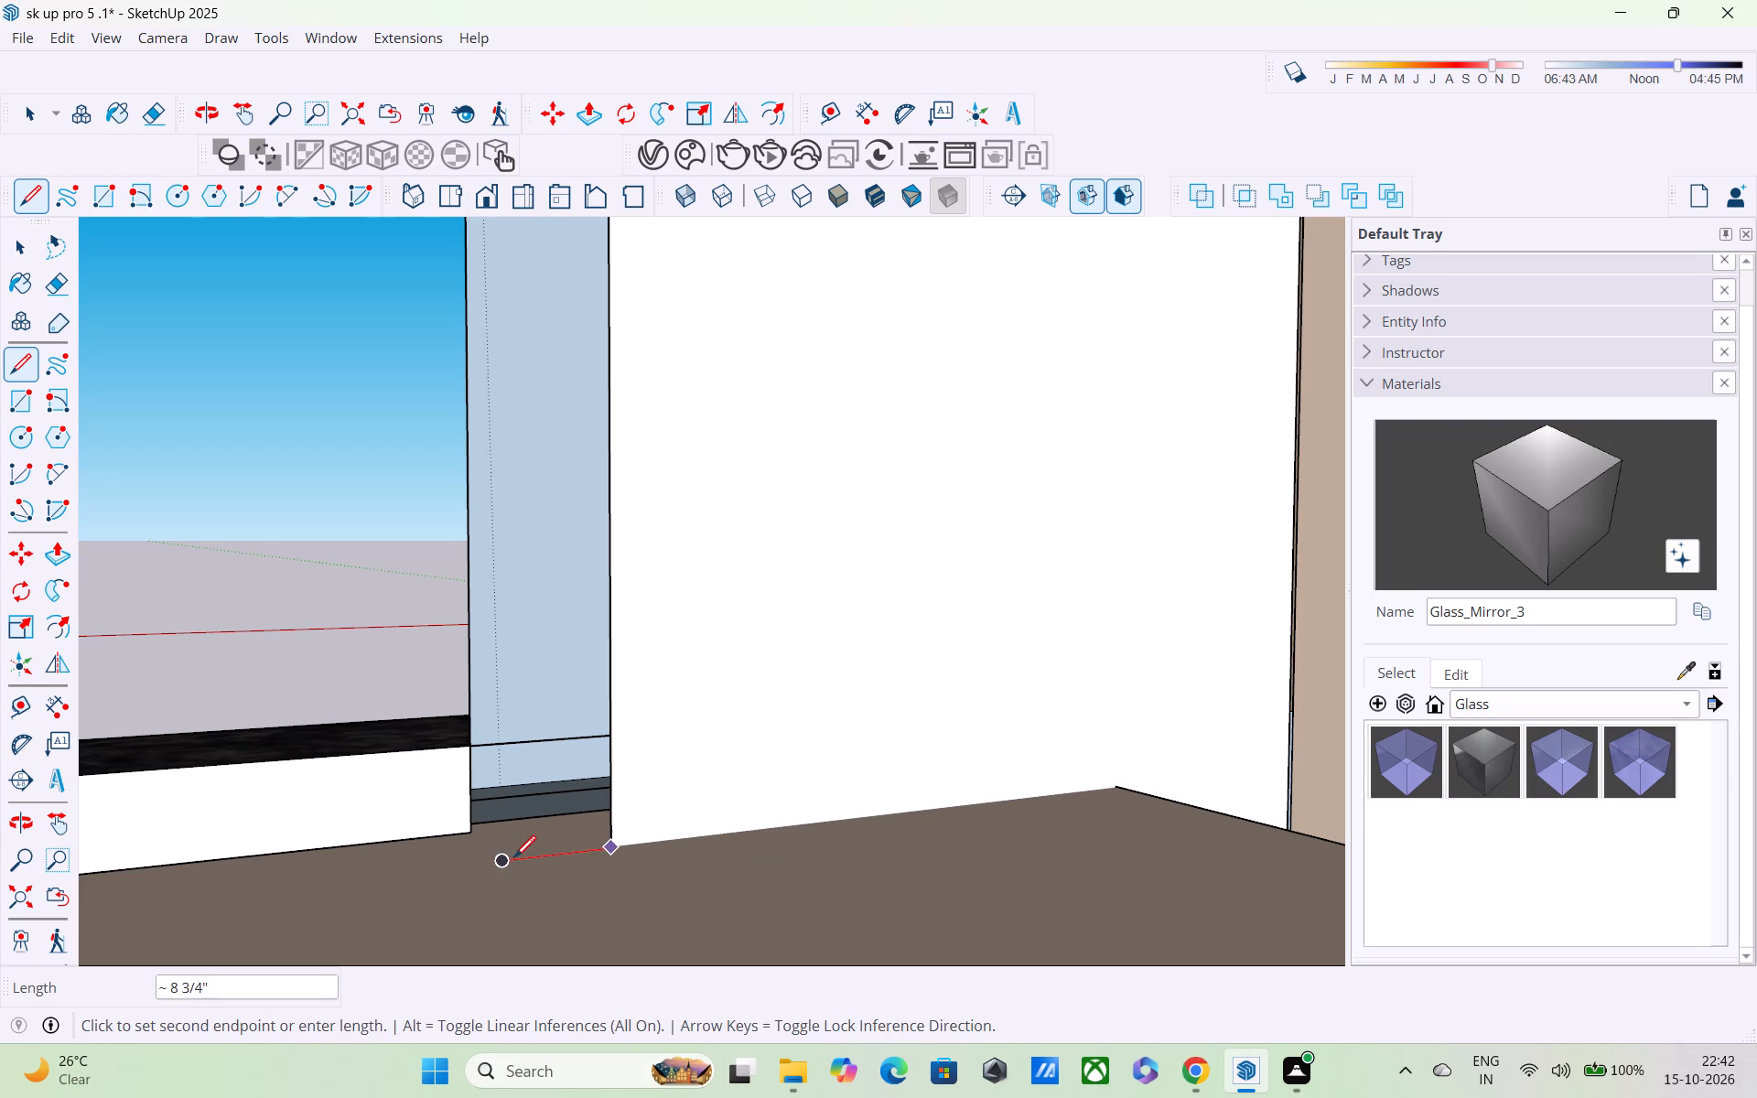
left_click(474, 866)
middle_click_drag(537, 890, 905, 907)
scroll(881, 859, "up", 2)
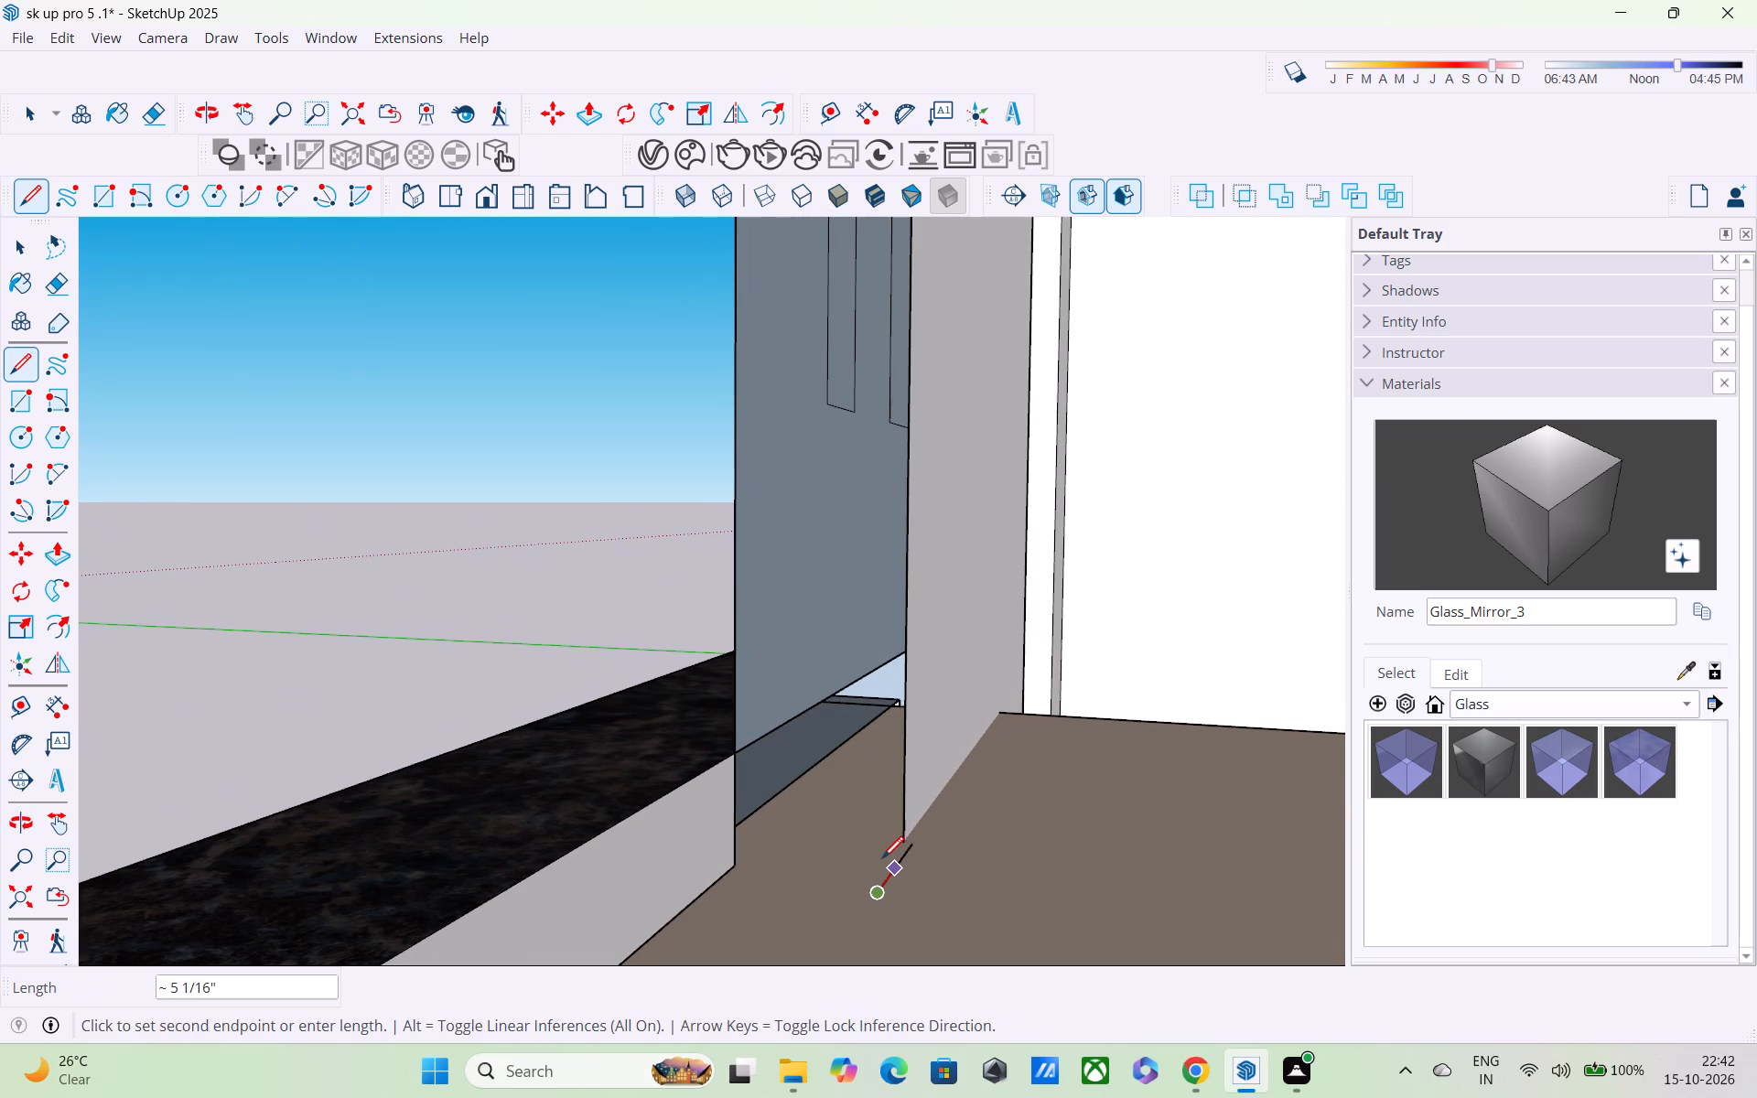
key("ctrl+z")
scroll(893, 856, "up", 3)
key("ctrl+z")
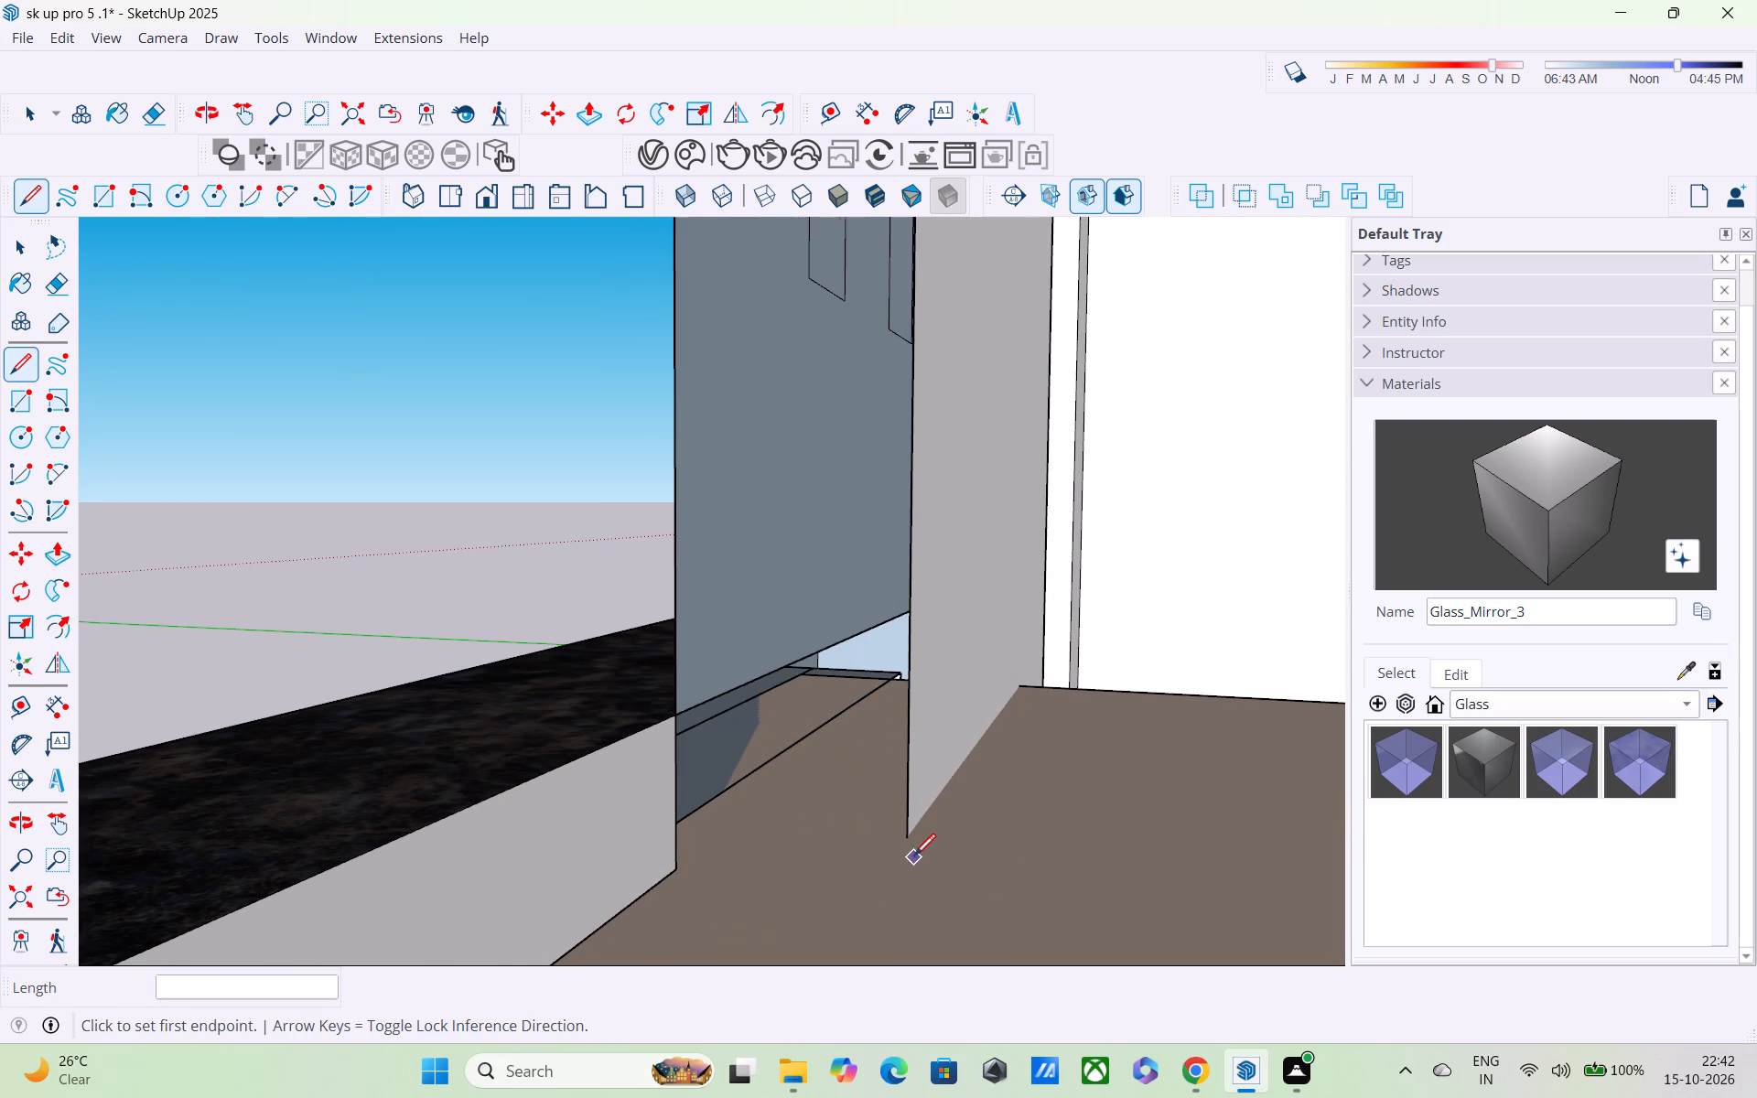
Draw a floor line on the brown slab outward from beside the grey wall face's bottom corner, continuing the face's base direction.
scroll(914, 857, "up", 6)
left_click(901, 833)
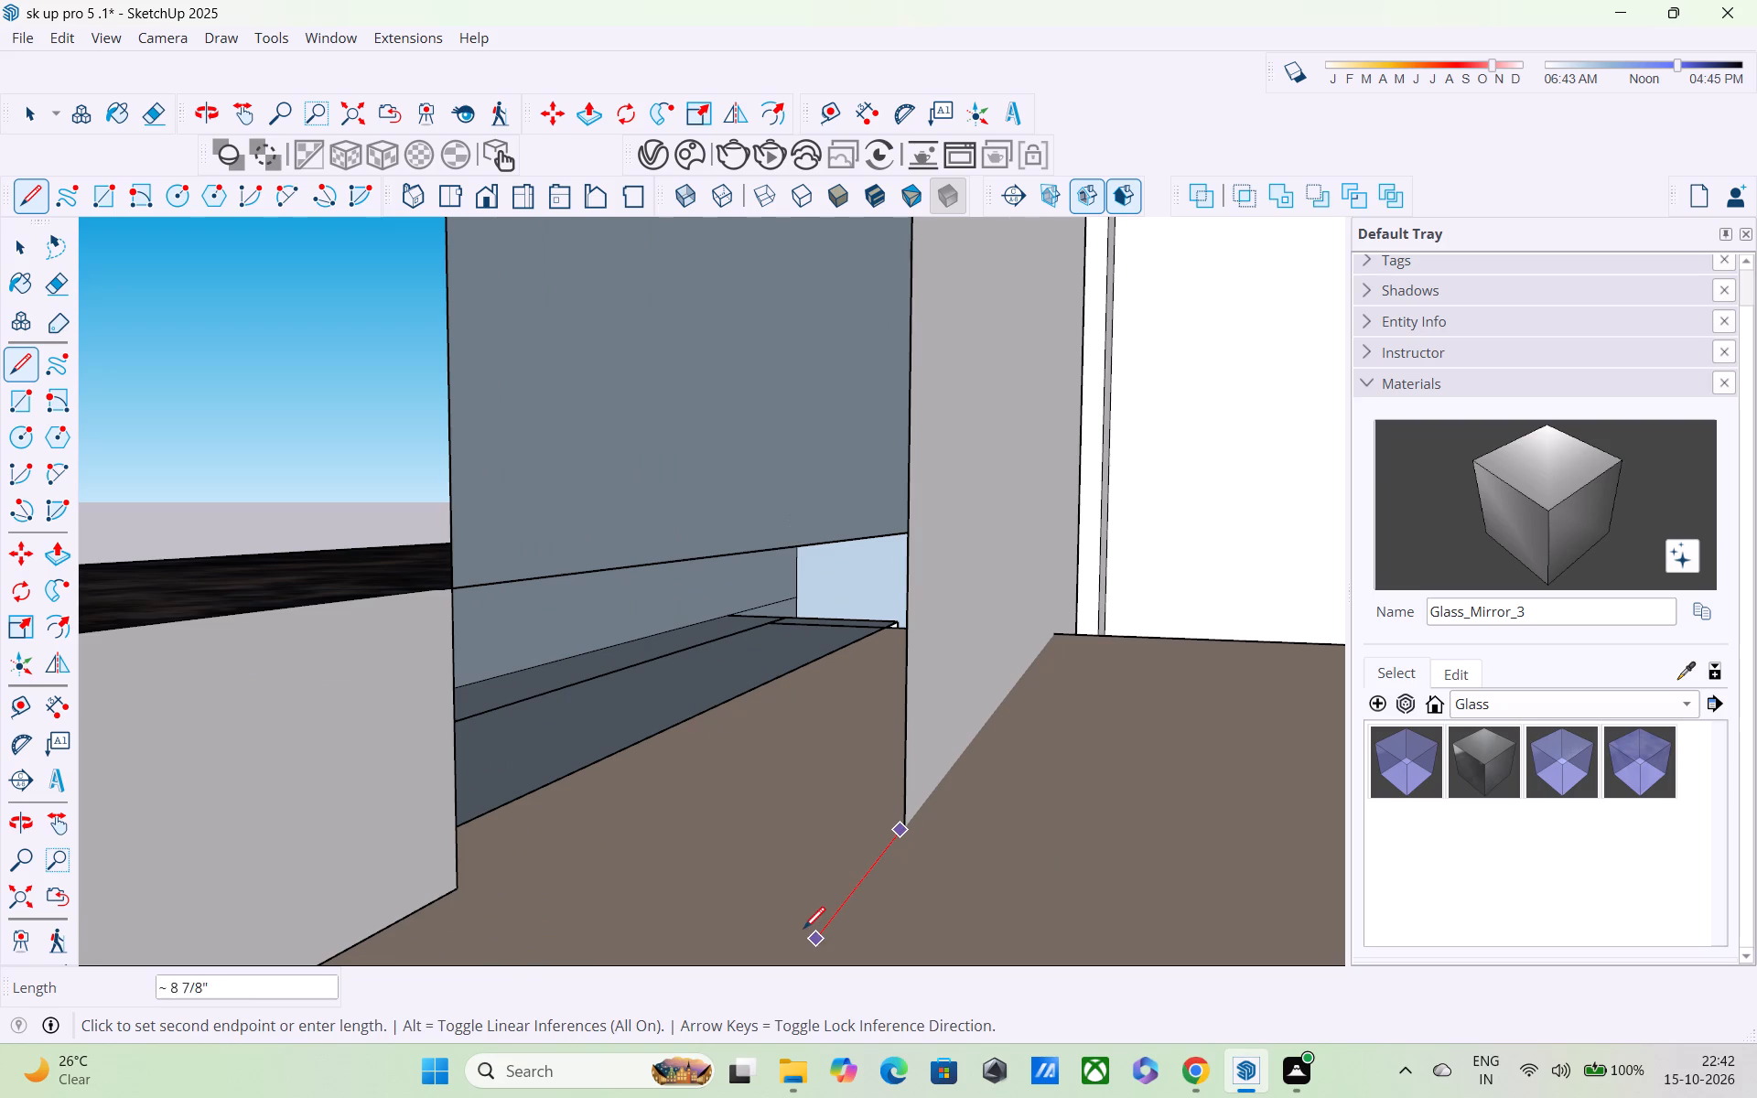
middle_click_drag(790, 928, 492, 871)
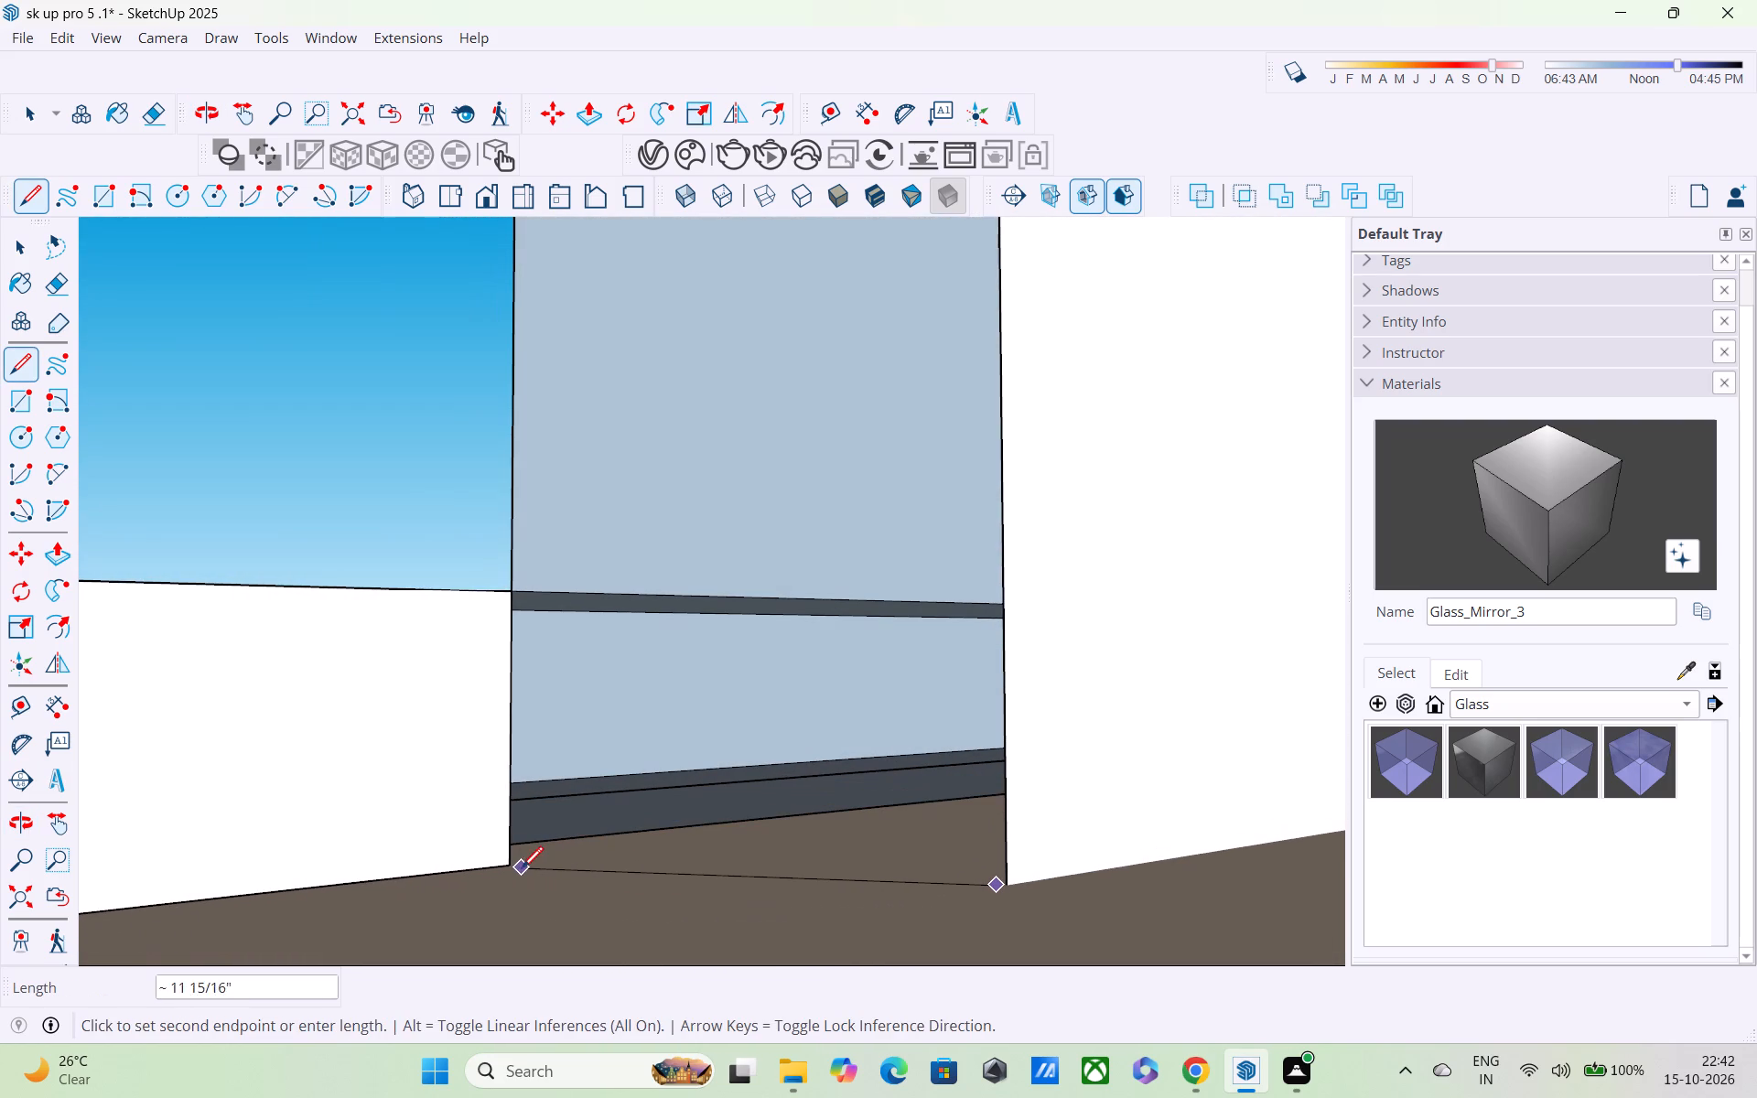
left_click(554, 961)
middle_click_drag(620, 971, 669, 979)
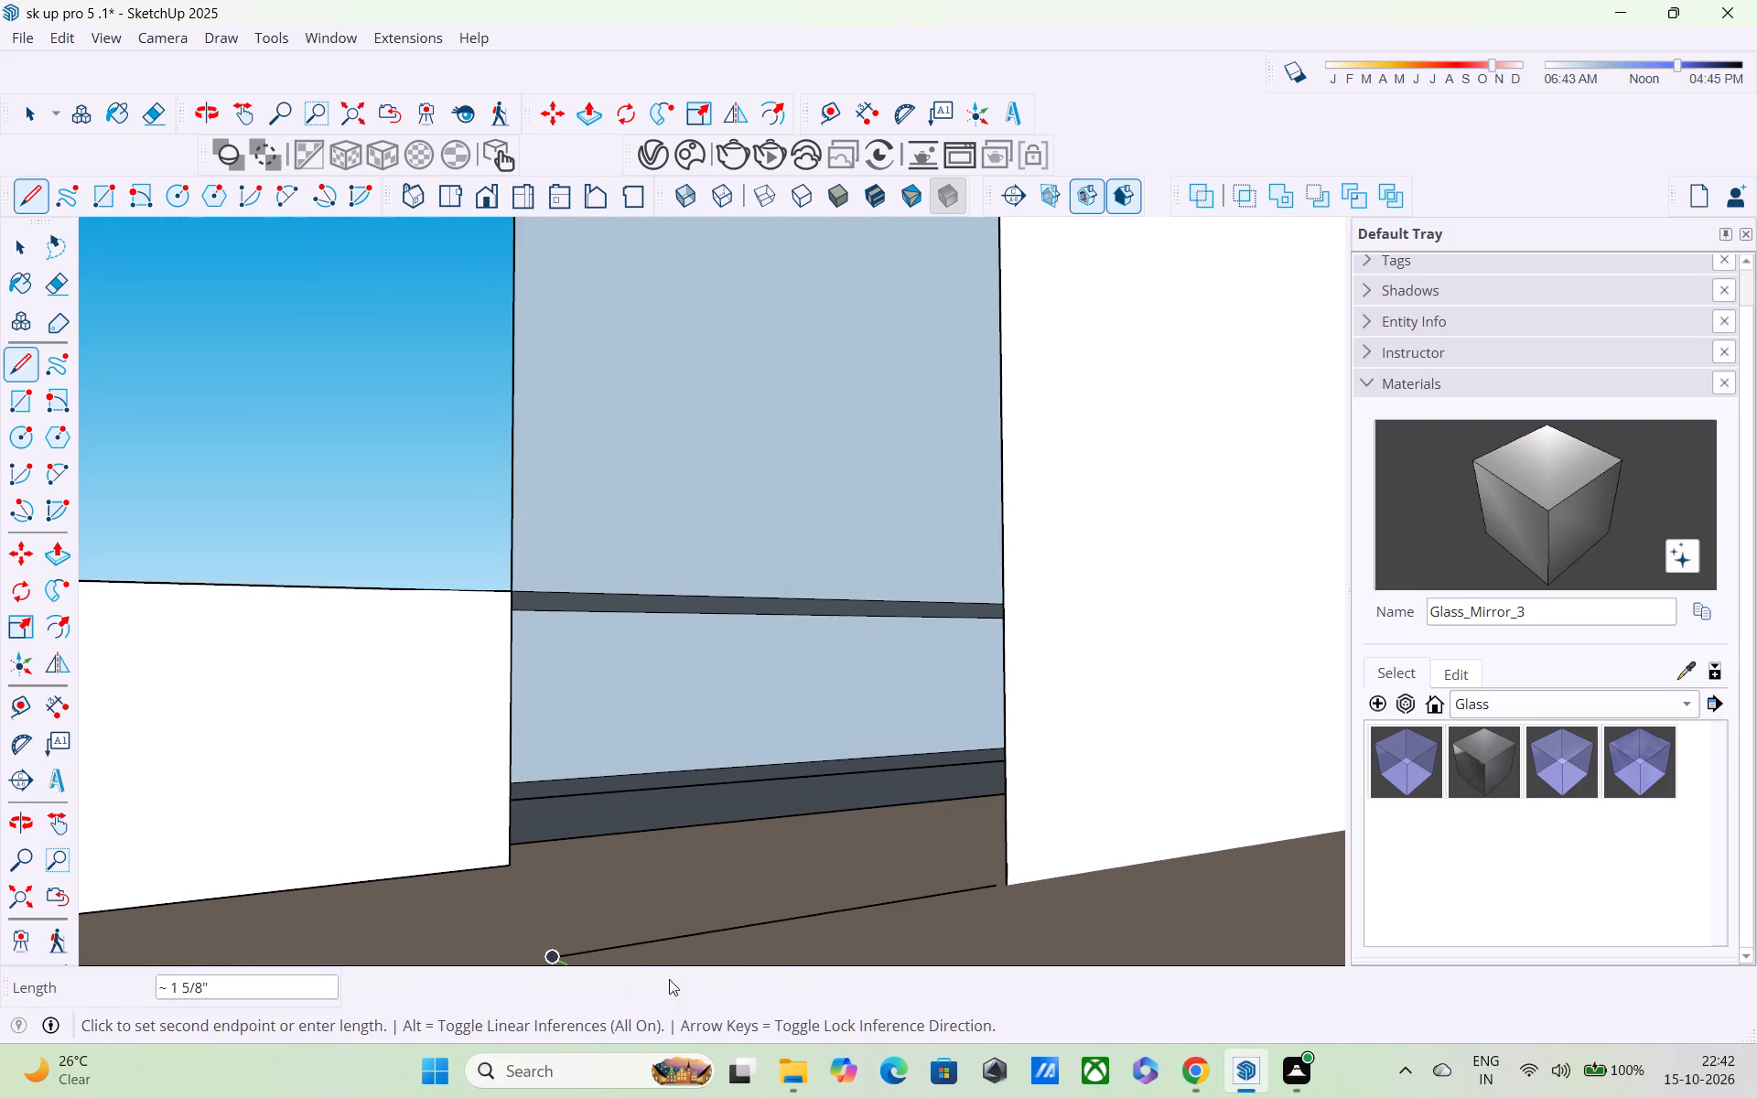
middle_click_drag(669, 979, 859, 958)
scroll(985, 844, "up", 7)
key("Escape")
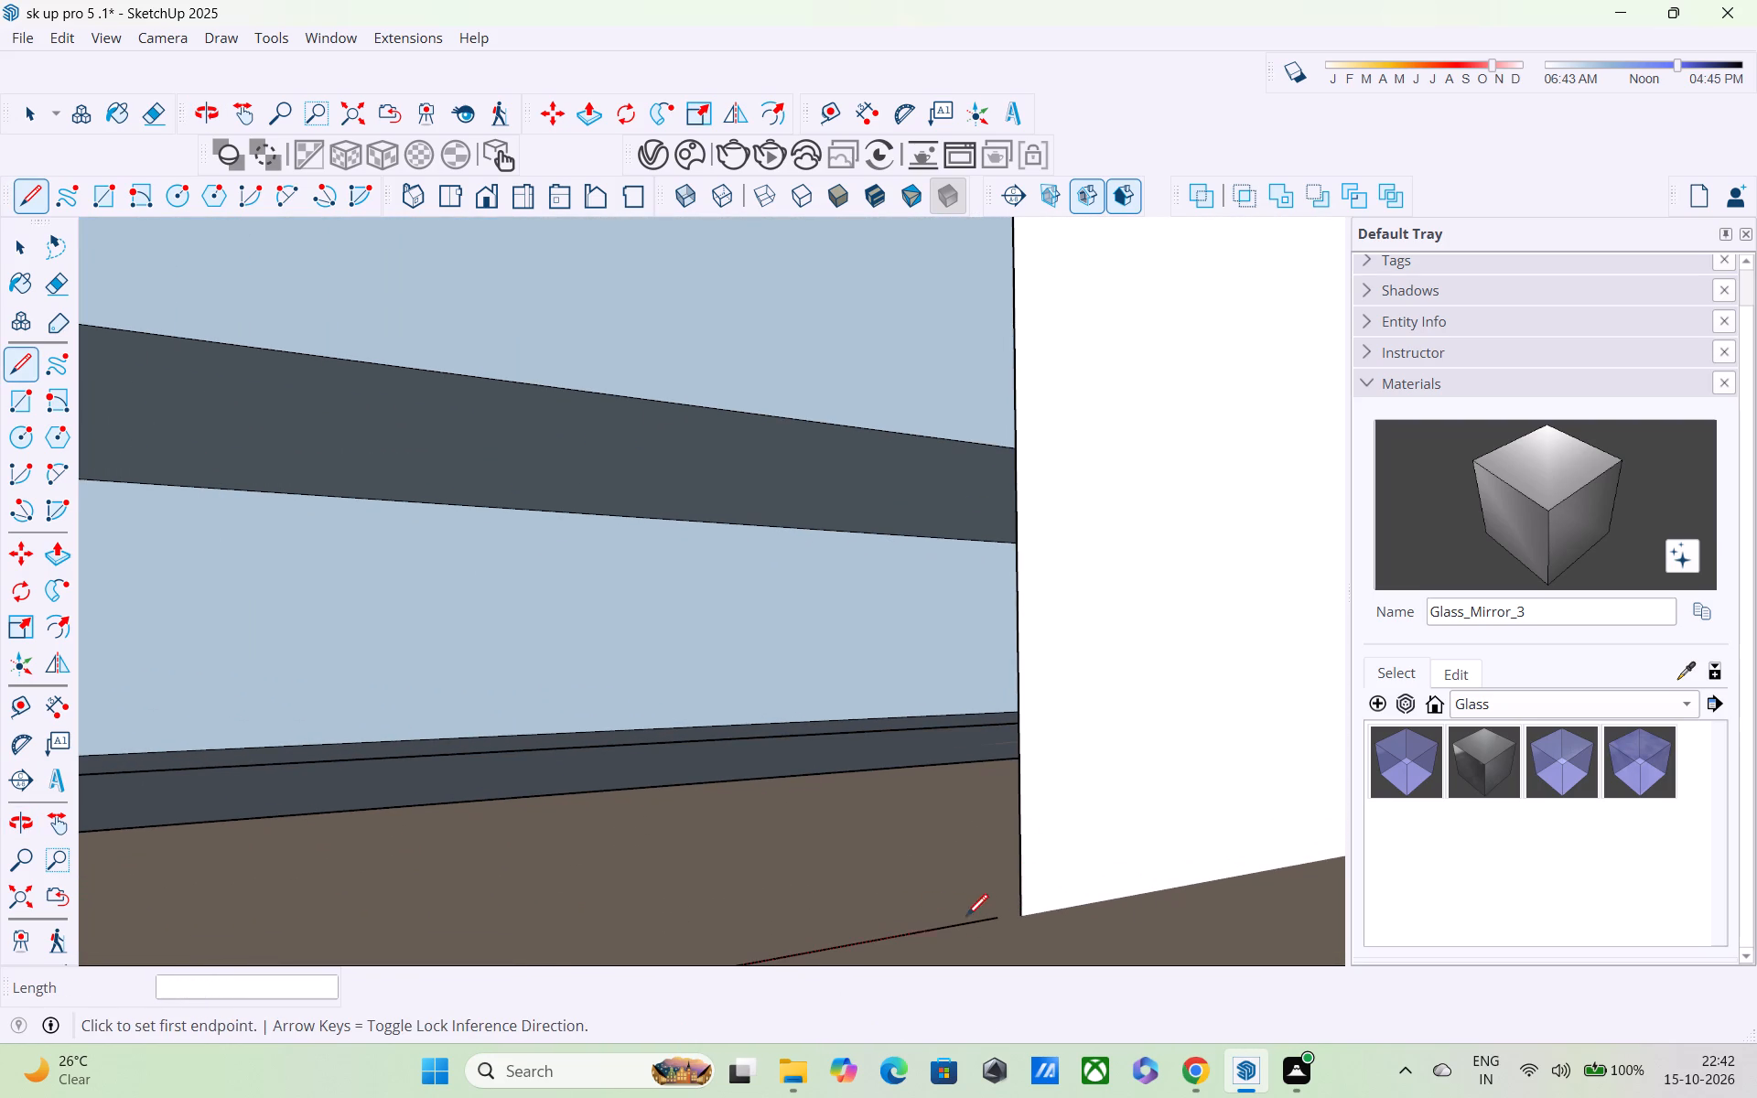
Join the floor line's inner end to the wall face's bottom corner with a line about 5/16" long.
scroll(1006, 920, "up", 4)
middle_click_drag(1009, 920, 843, 952)
scroll(844, 951, "up", 6)
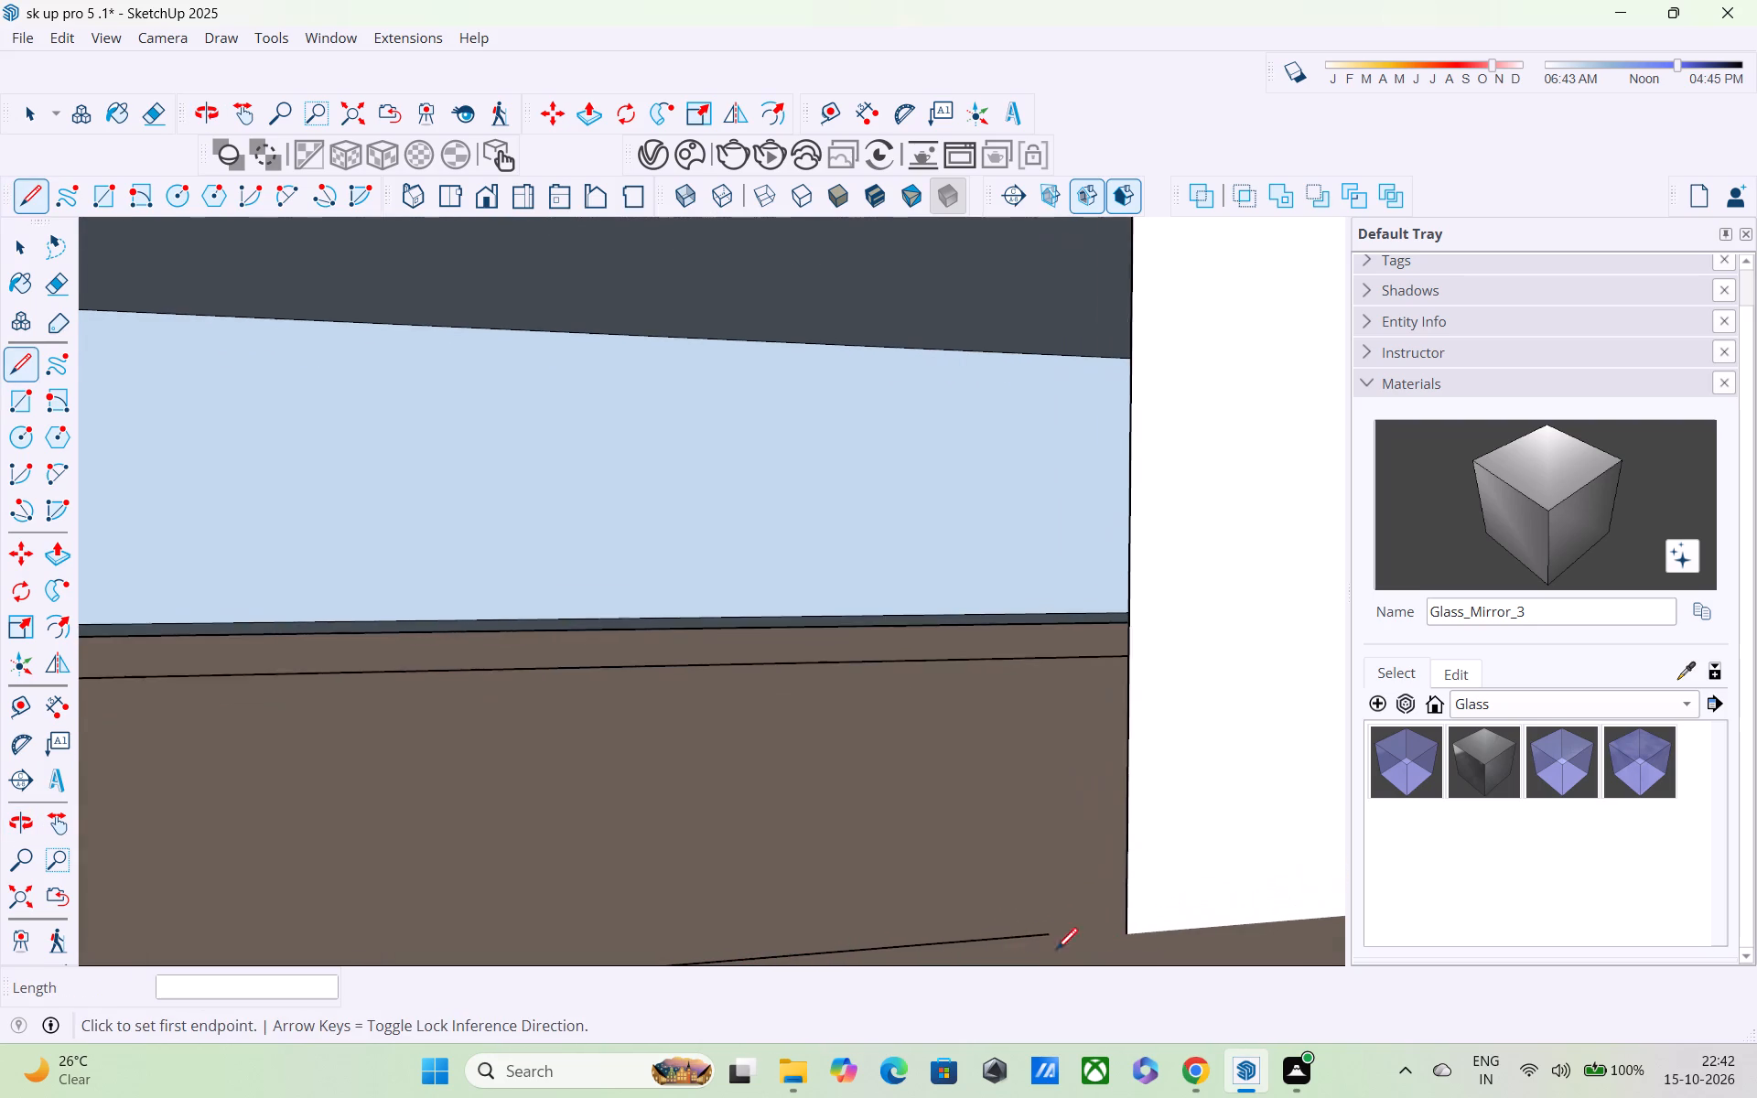
scroll(1056, 952, "up", 1)
scroll(1130, 932, "up", 4)
left_click(1010, 944)
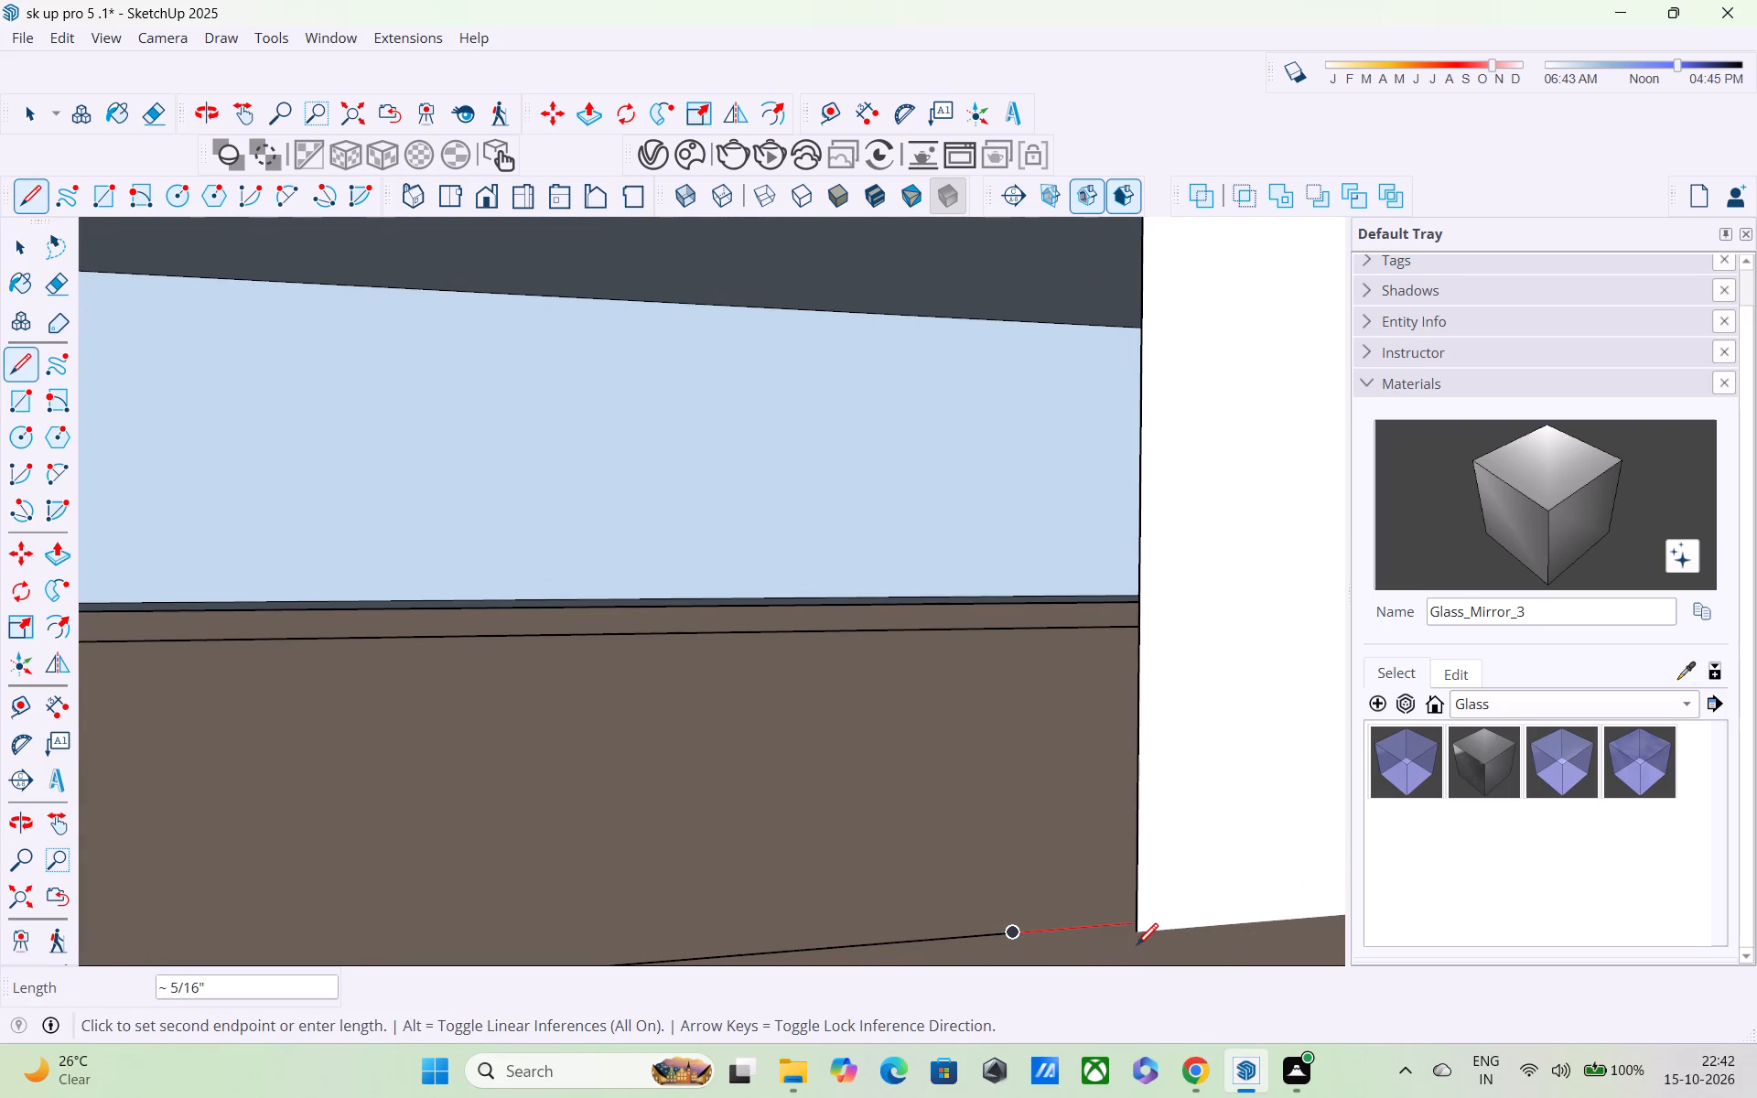
left_click(1143, 938)
middle_click_drag(1138, 940, 1170, 937)
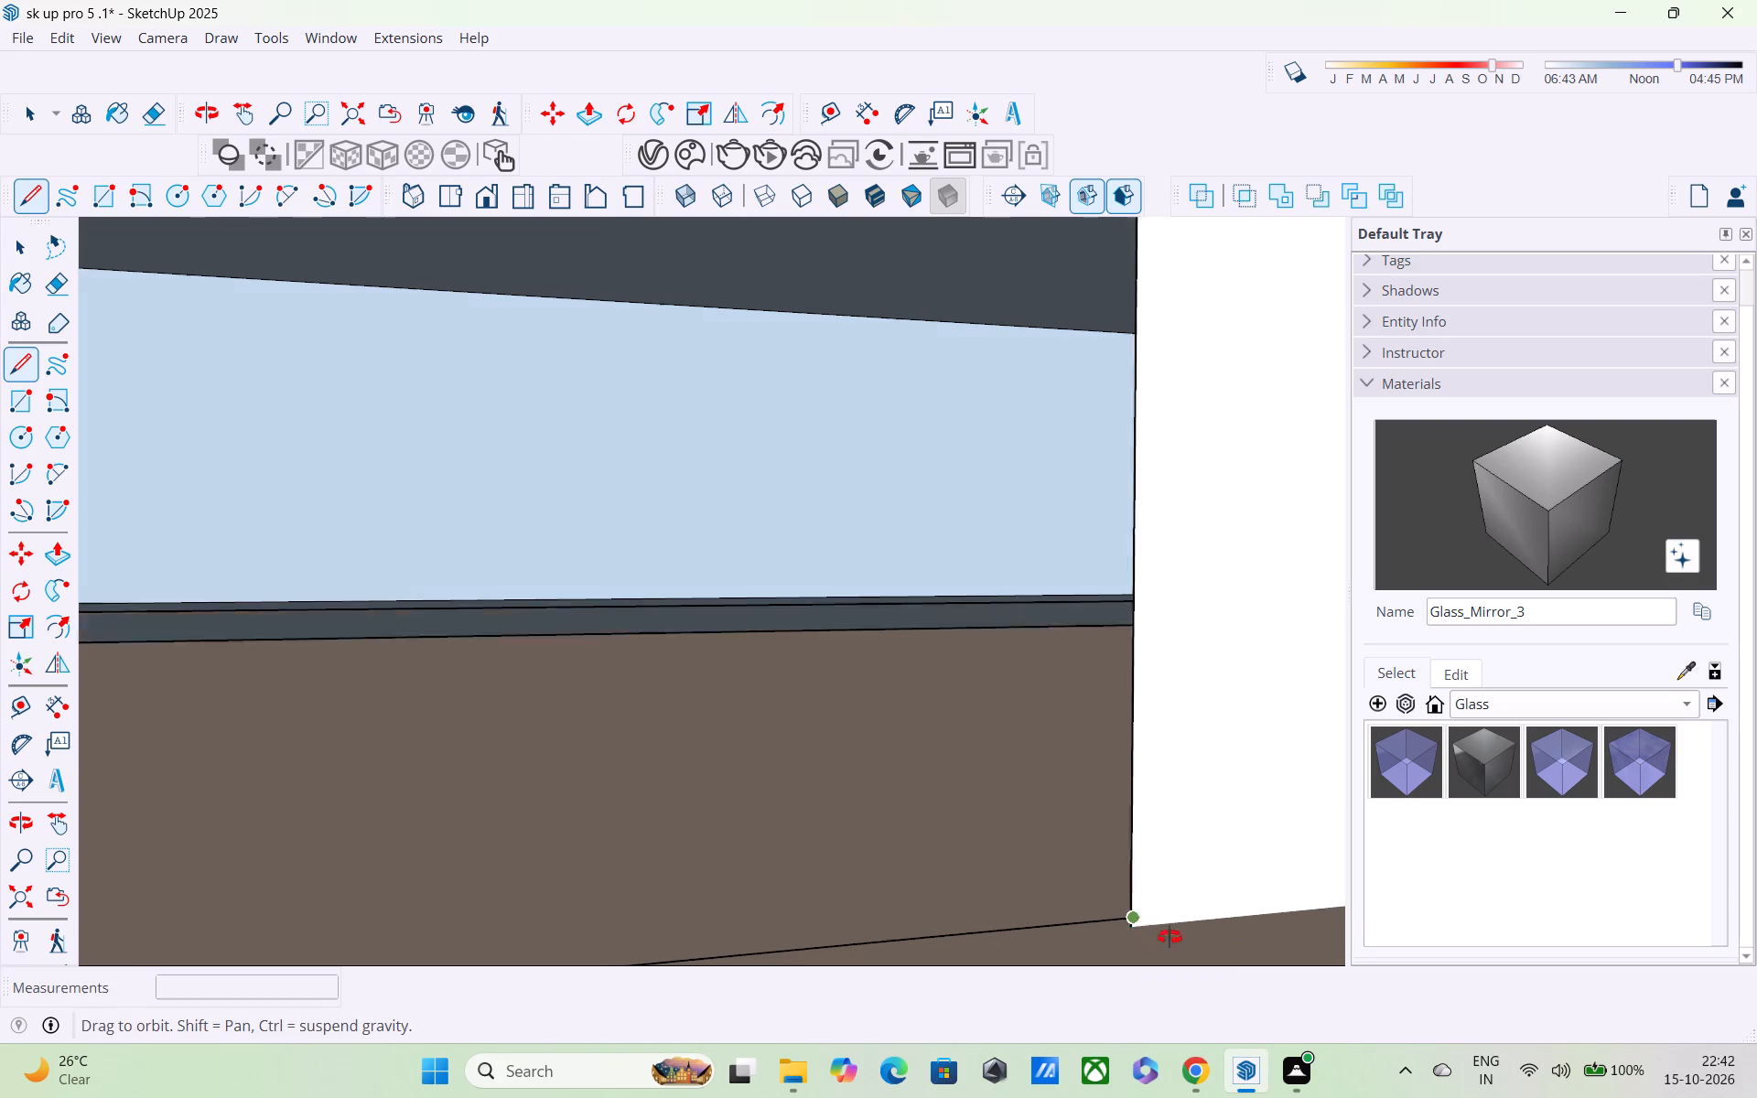
middle_click_drag(1170, 937, 1316, 900)
scroll(1296, 895, "down", 20)
scroll(1296, 895, "down", 9)
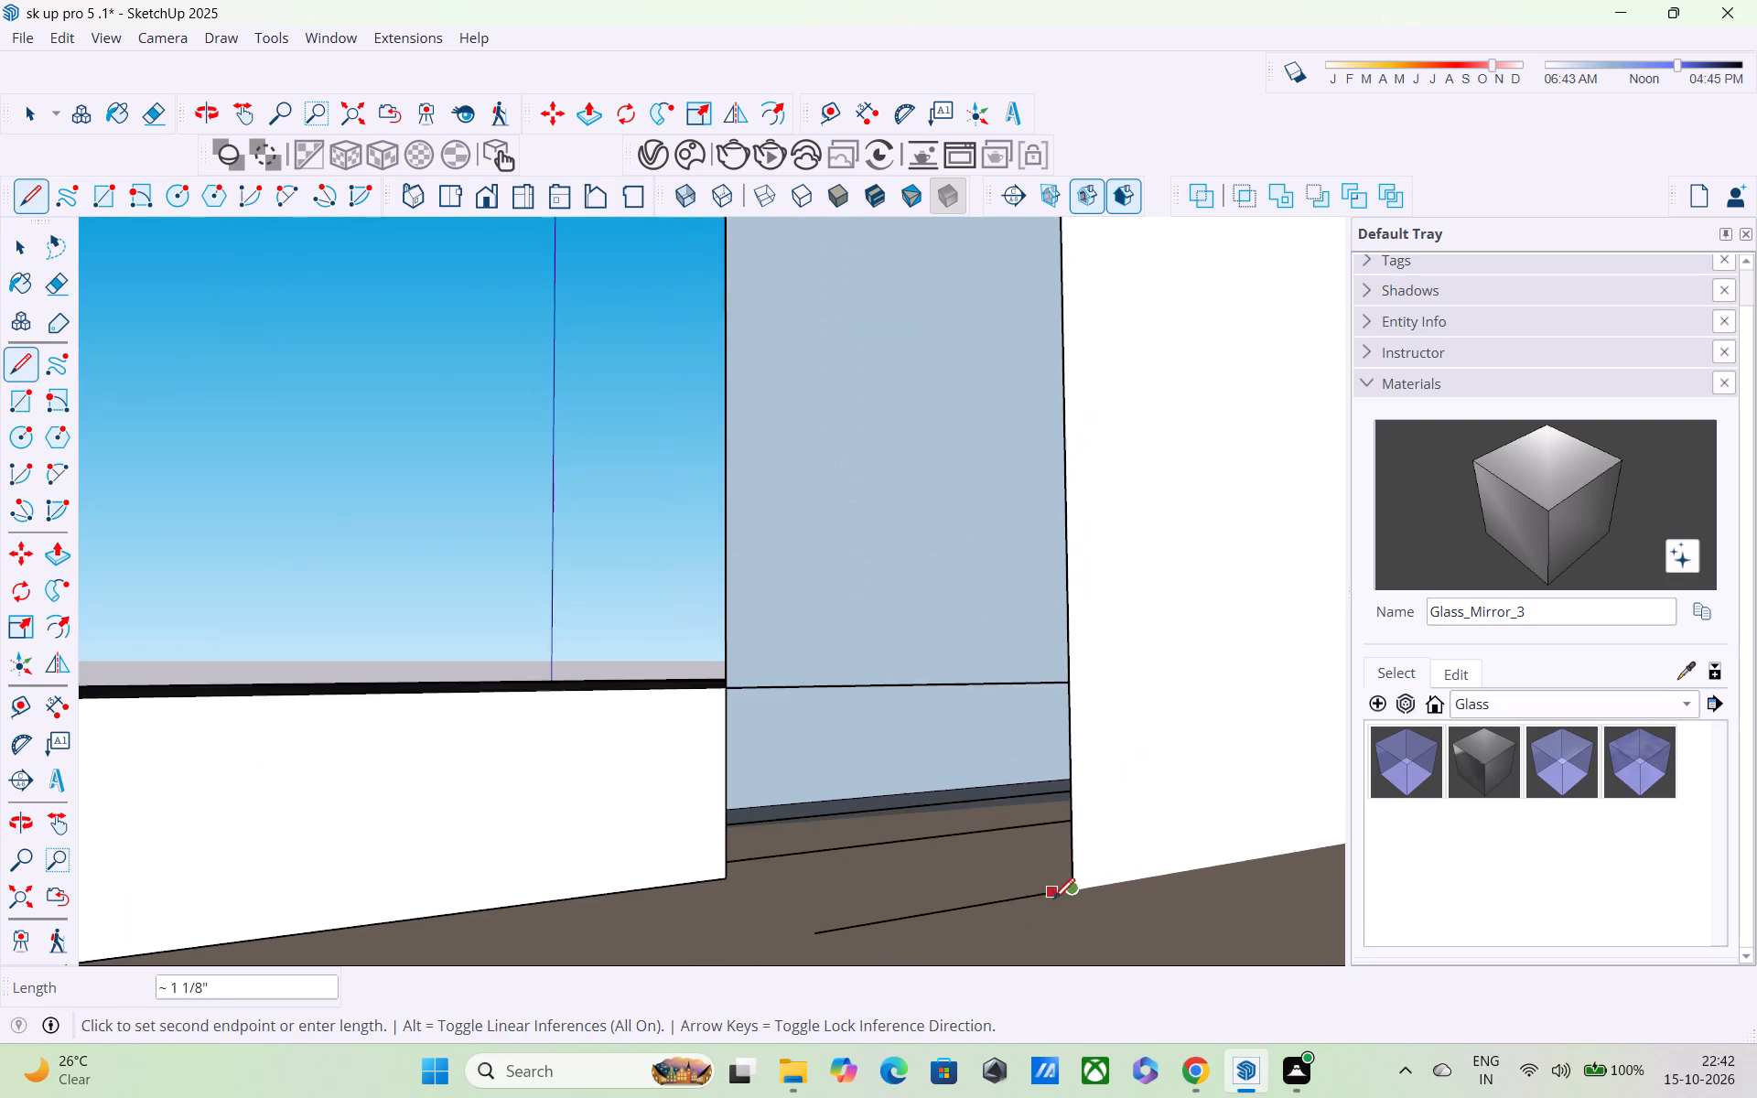
middle_click_drag(1041, 899, 1156, 947)
scroll(1155, 947, "down", 5)
key("Escape")
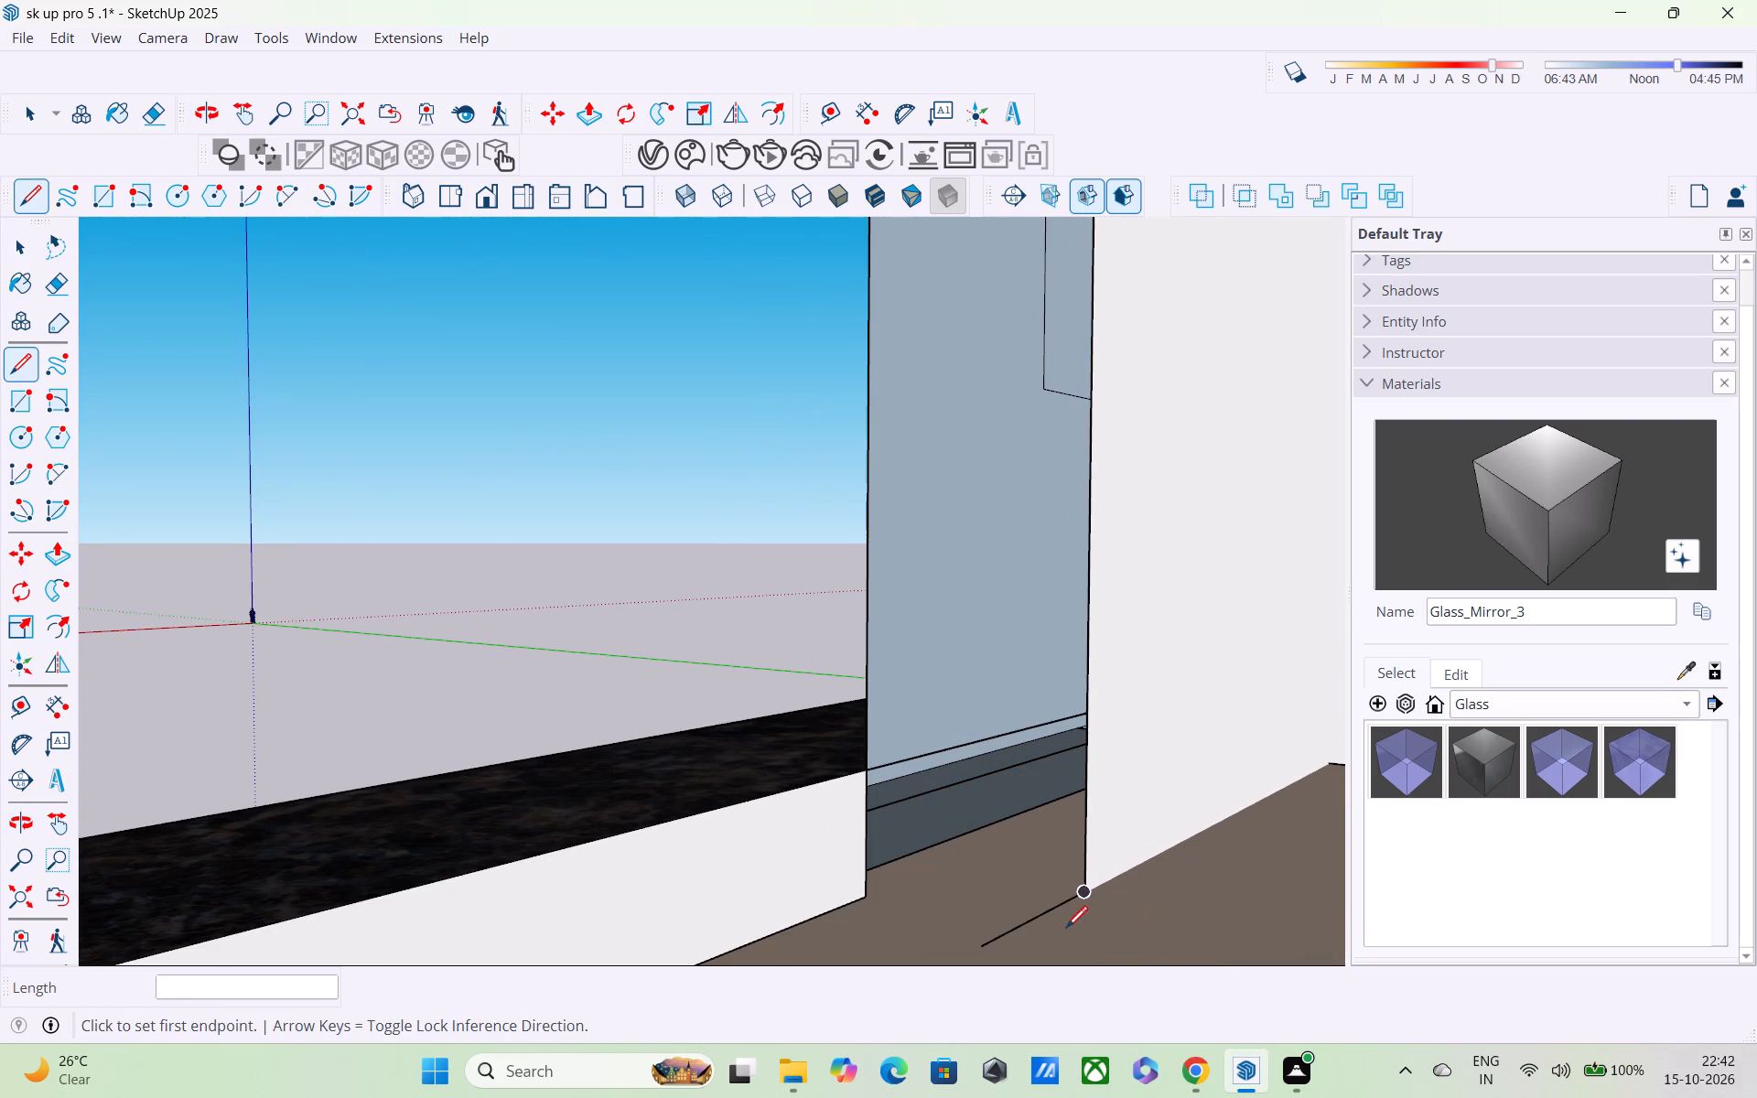
Draw an upright rectangle about 3 1/8" by 9' 10 3/4" from the floor line's outer end up towards the slatted canopy.
key("r")
scroll(994, 964, "up", 1)
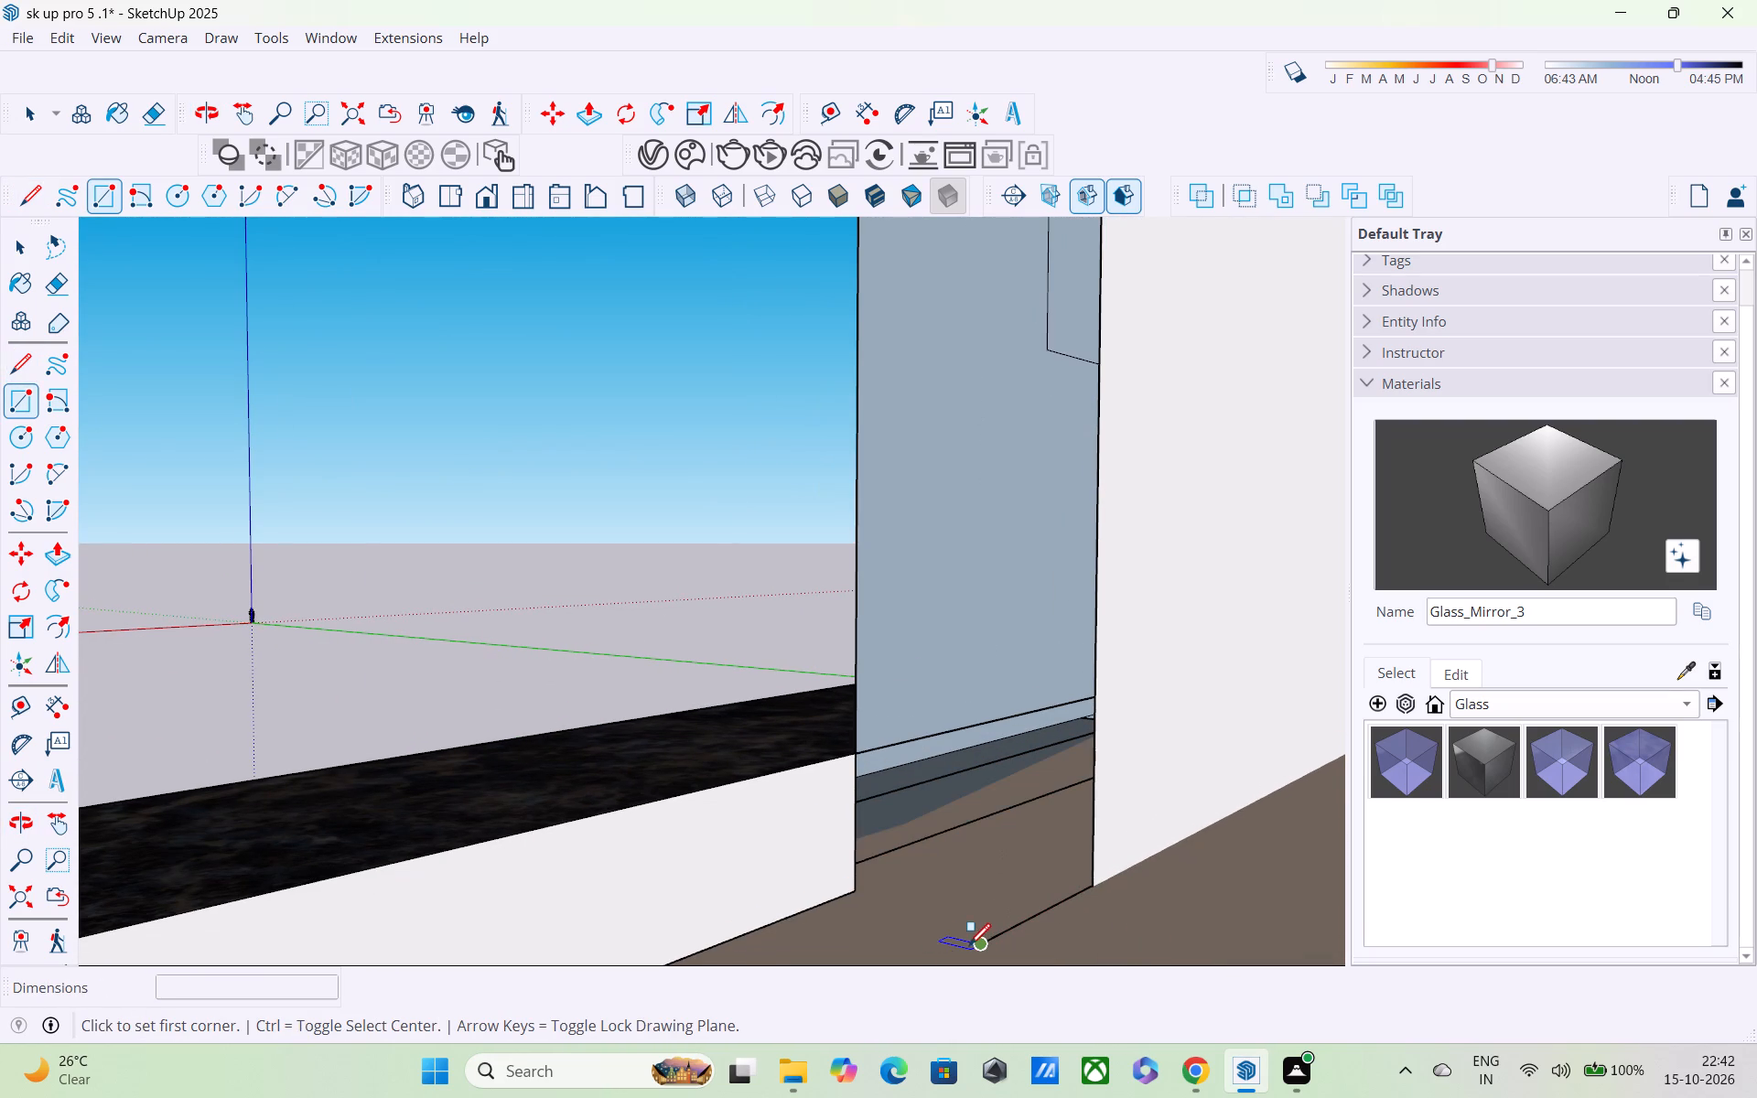
left_click(969, 947)
scroll(944, 753, "down", 4)
middle_click_drag(938, 732, 1073, 872, "shift")
scroll(1073, 820, "down", 12)
middle_click_drag(1099, 645, 1318, 828, "shift")
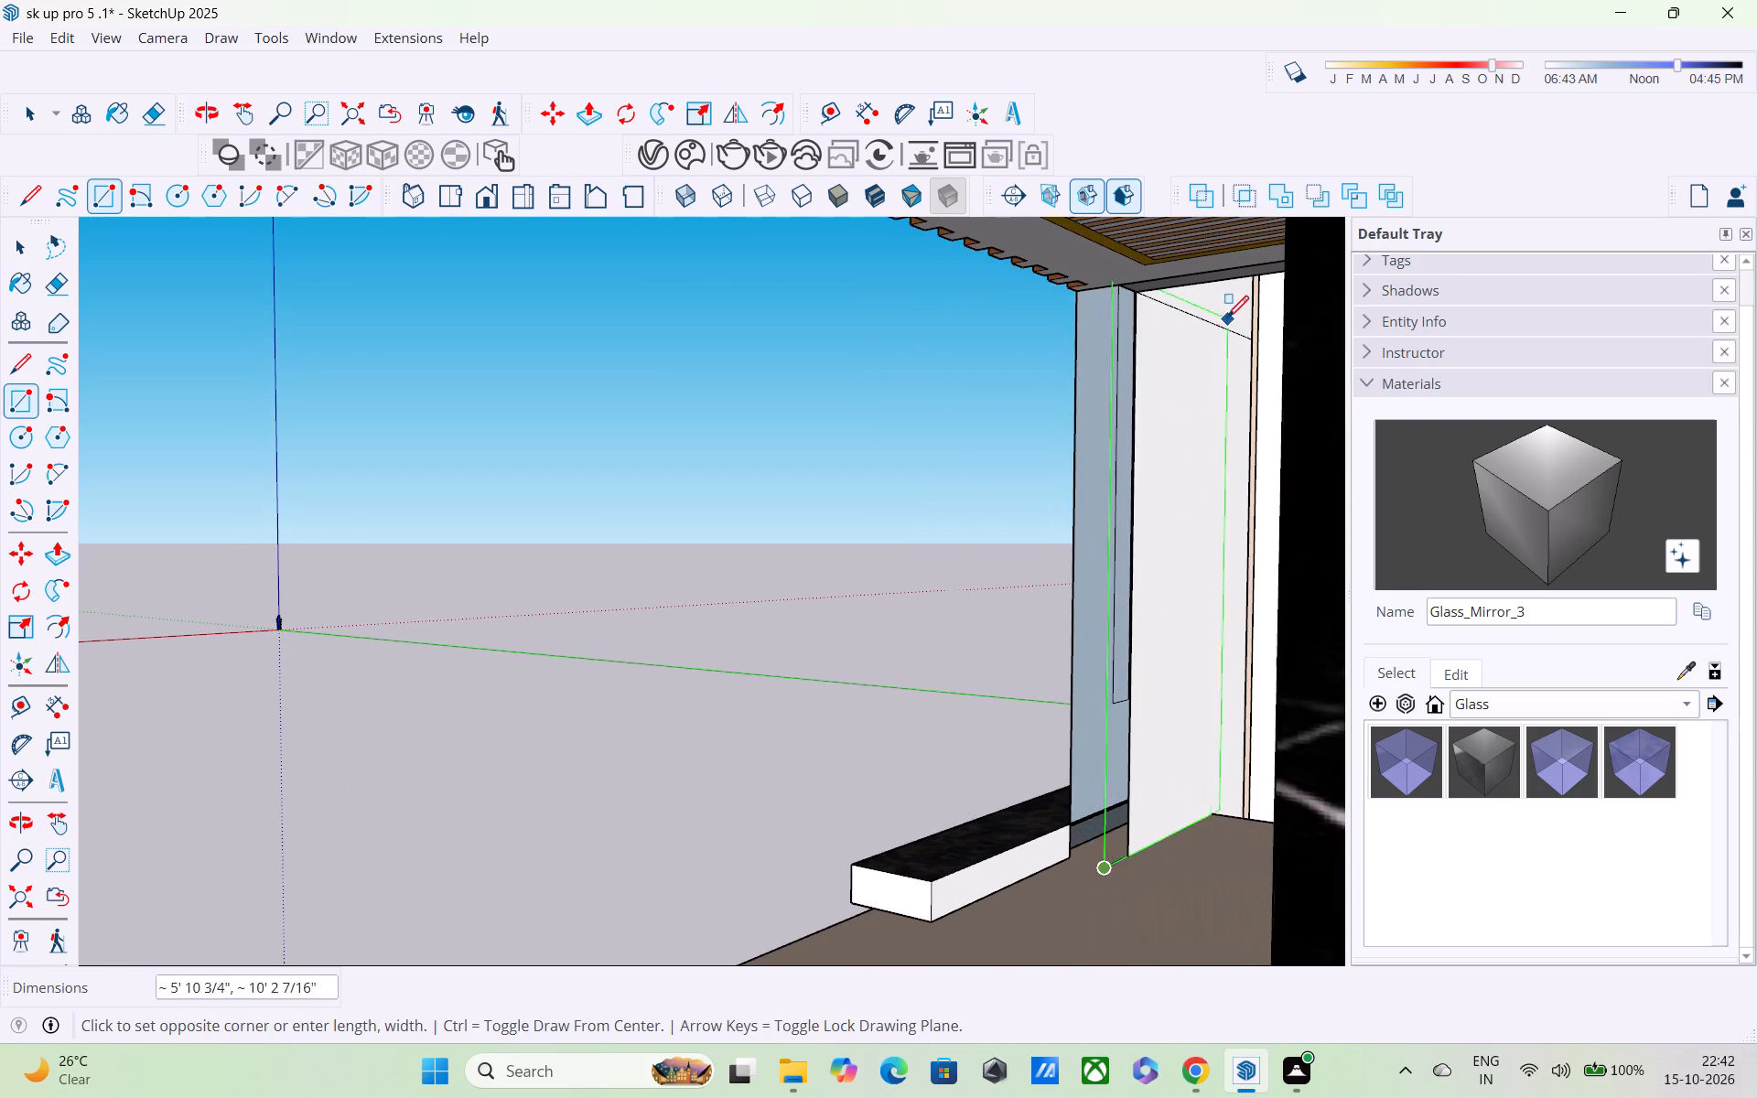
scroll(1212, 322, "up", 1)
middle_click_drag(1161, 321, 1282, 403, "shift")
scroll(1232, 351, "up", 3, "shift")
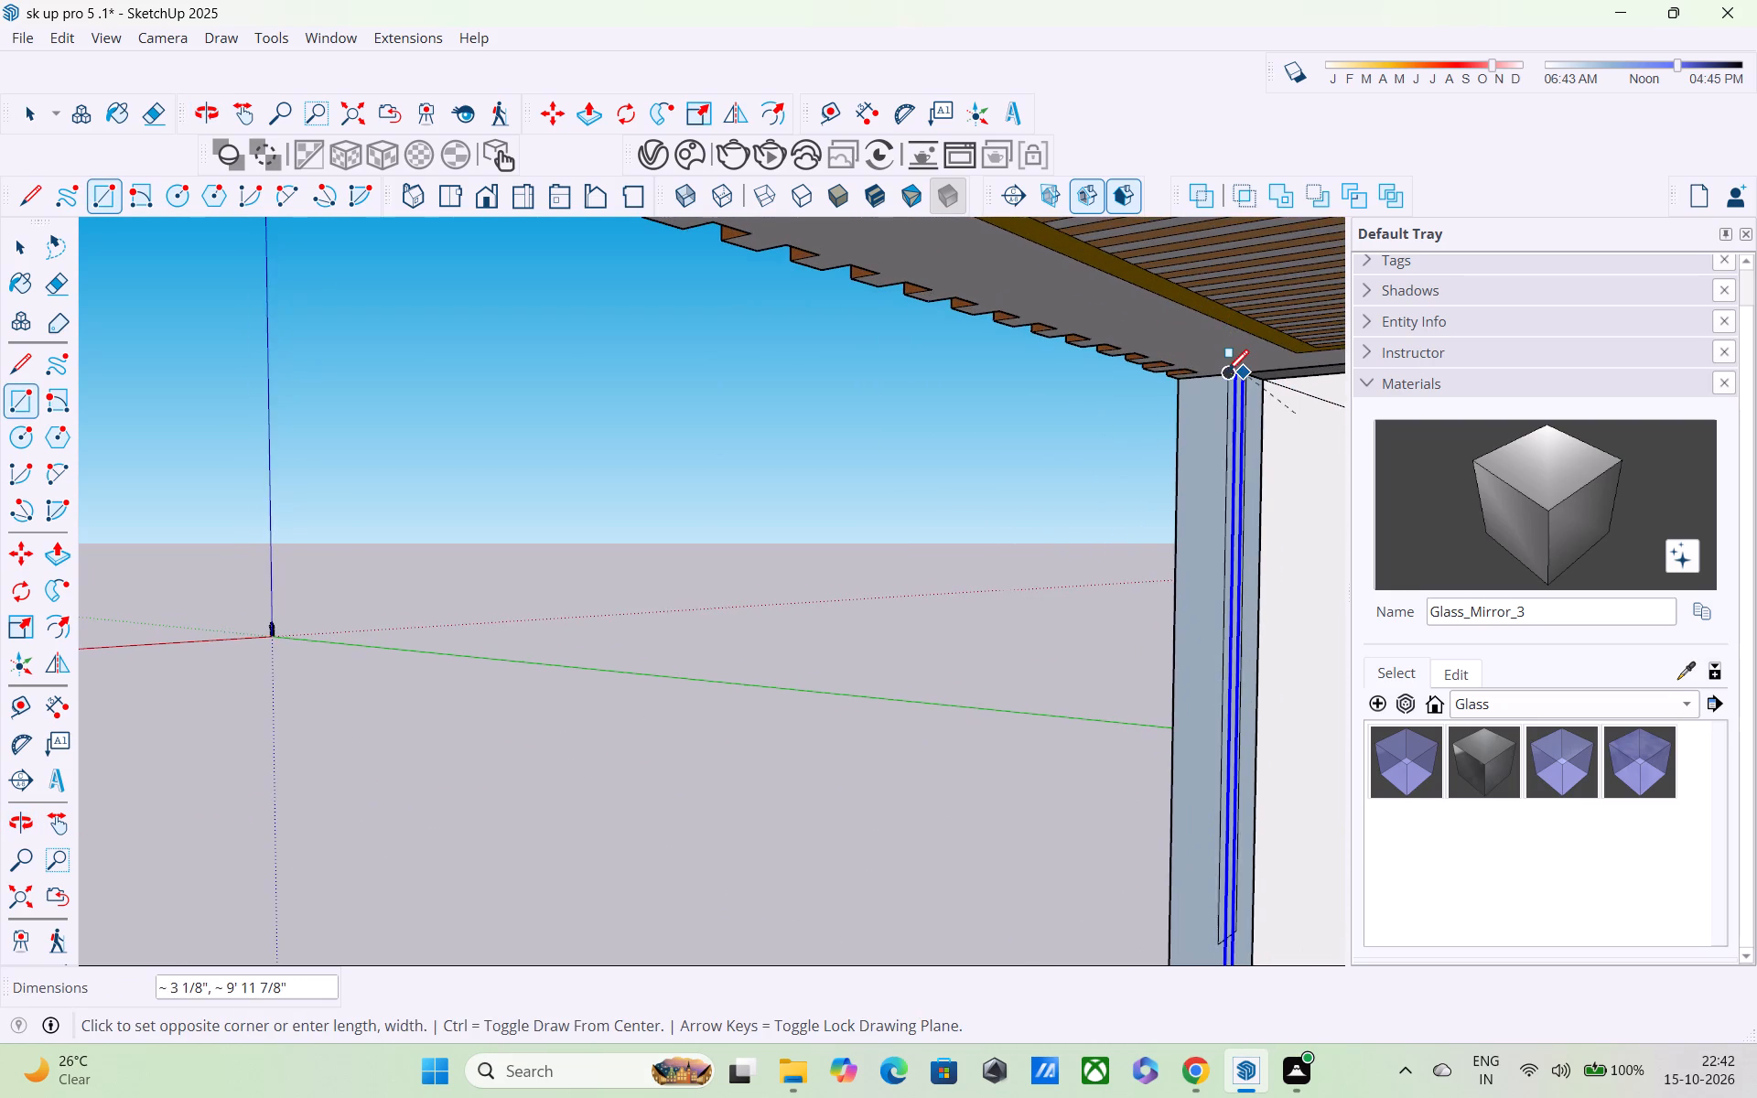
scroll(1215, 373, "up", 4, "shift")
middle_click_drag(1177, 414, 1281, 449, "shift")
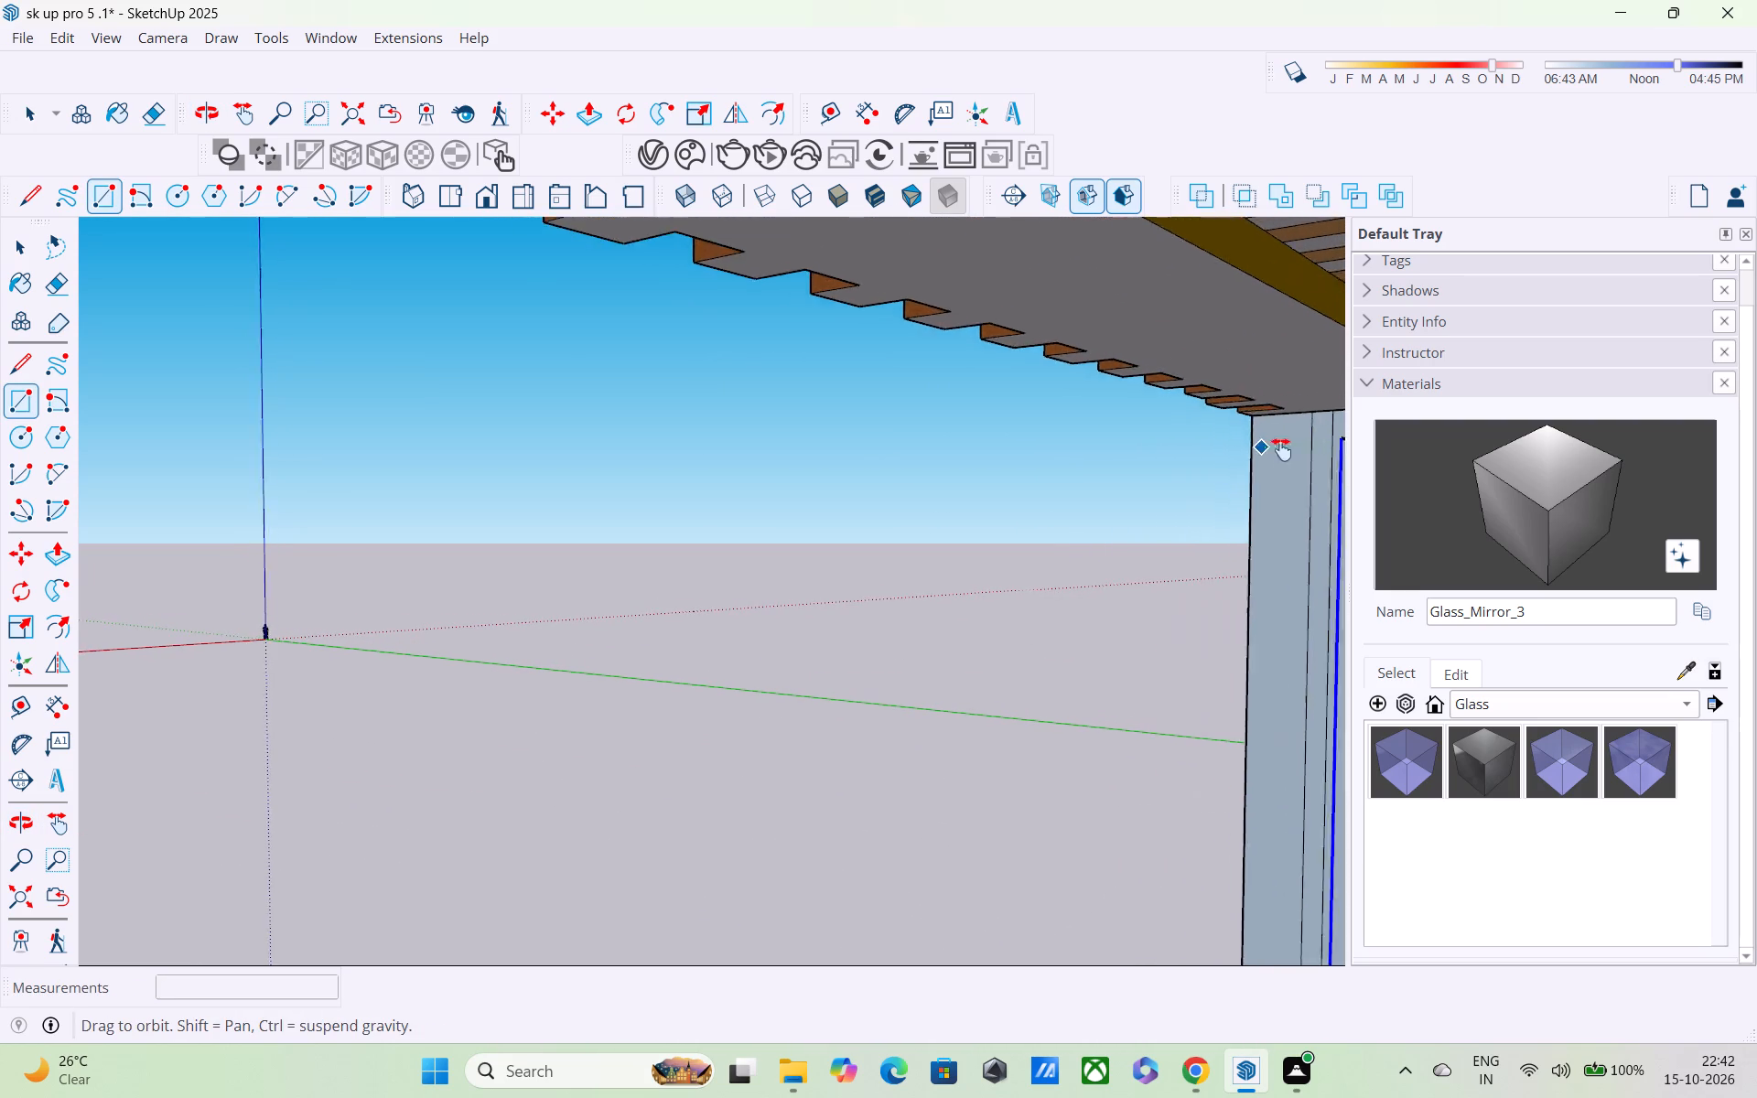
middle_click_drag(1281, 449, 1042, 397, "shift")
scroll(1040, 397, "up", 3, "shift")
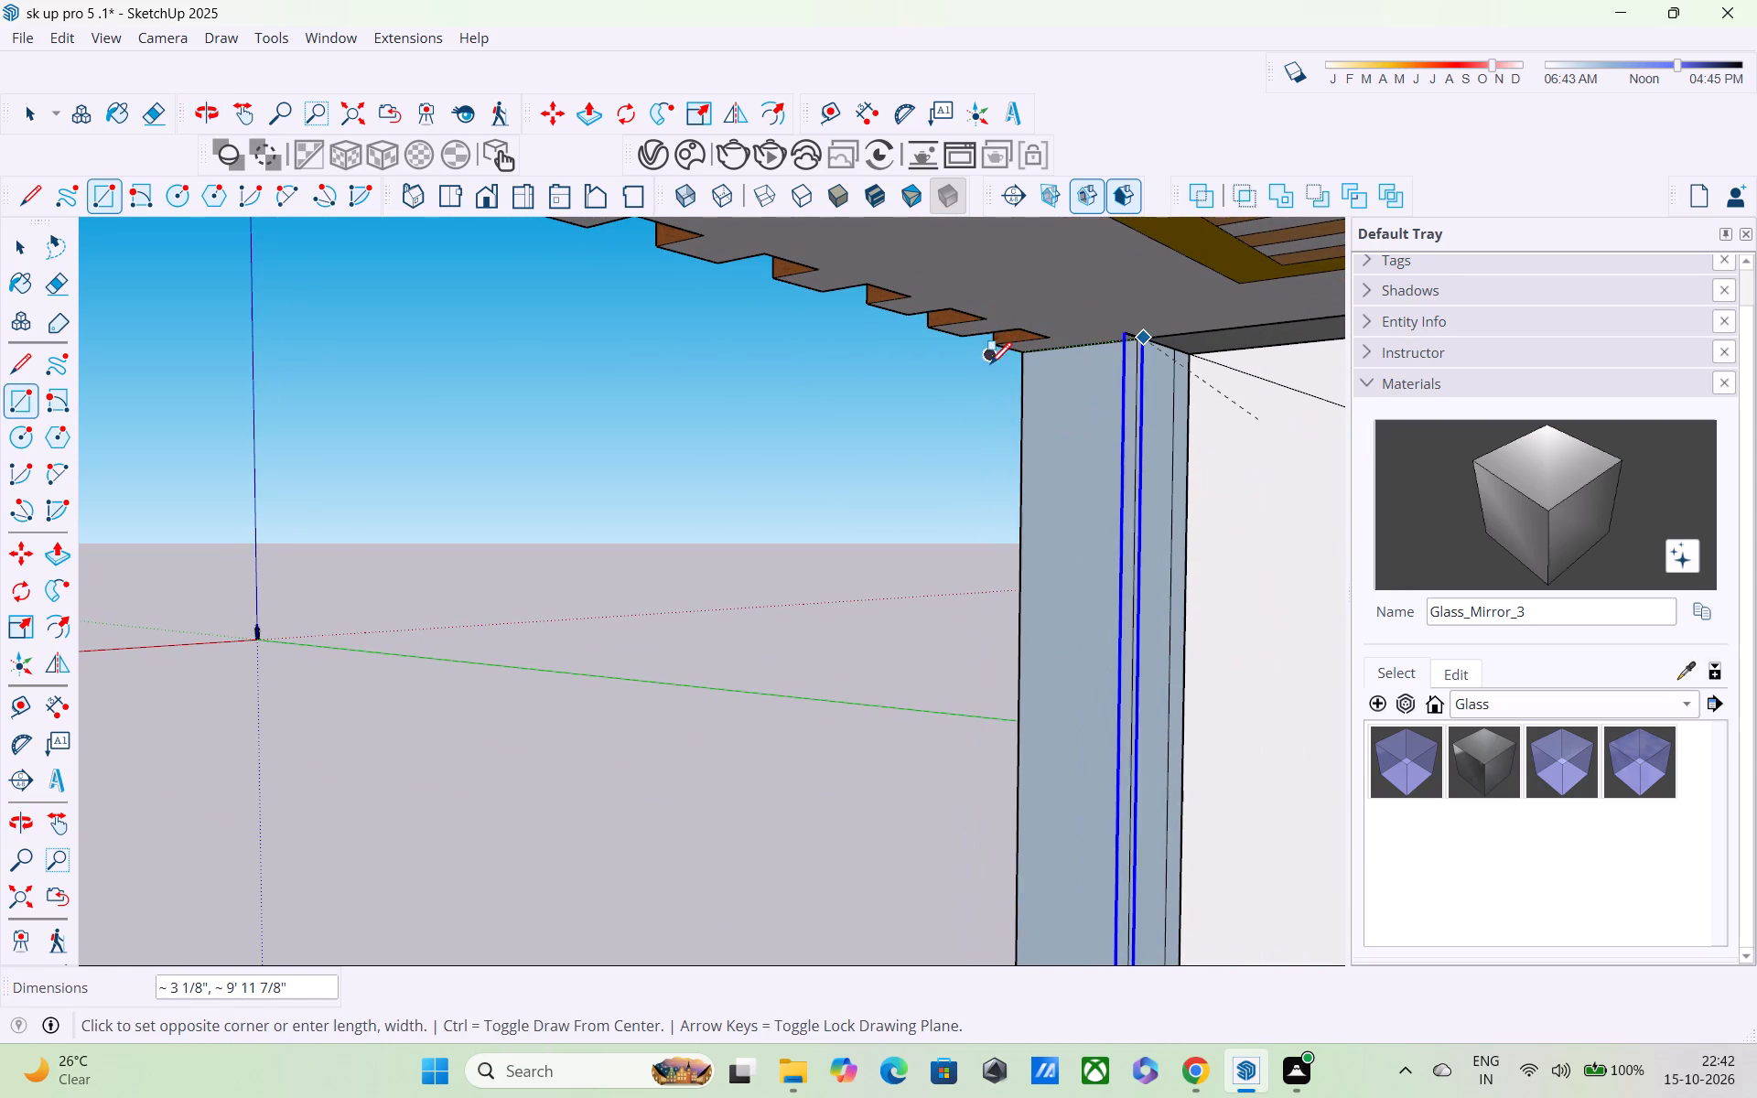
middle_click_drag(1005, 372, 1190, 392, "shift")
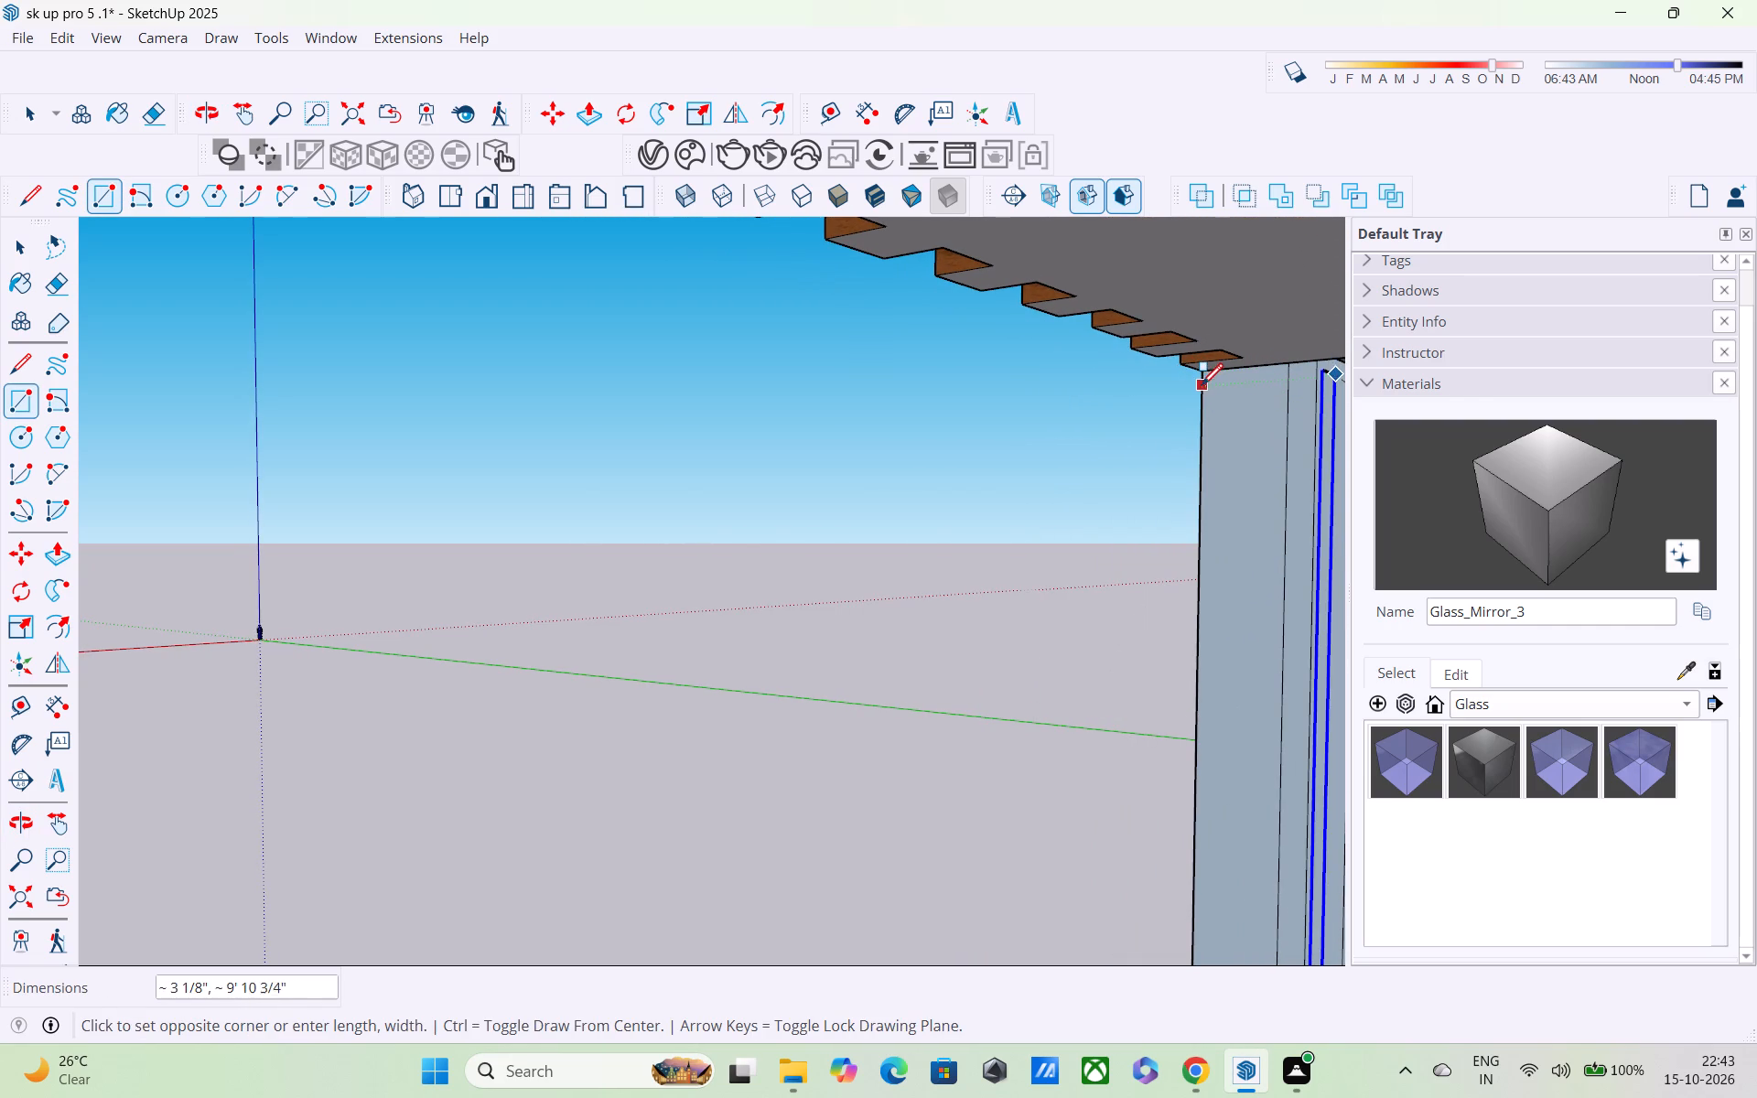
left_click(1201, 378, "shift")
Draw a rectangle about 9' 10" by 9 1/2" from the narrow strip's bottom corner to the outer wall edge under the slatted canopy.
middle_click_drag(1196, 433, 932, 422, "shift")
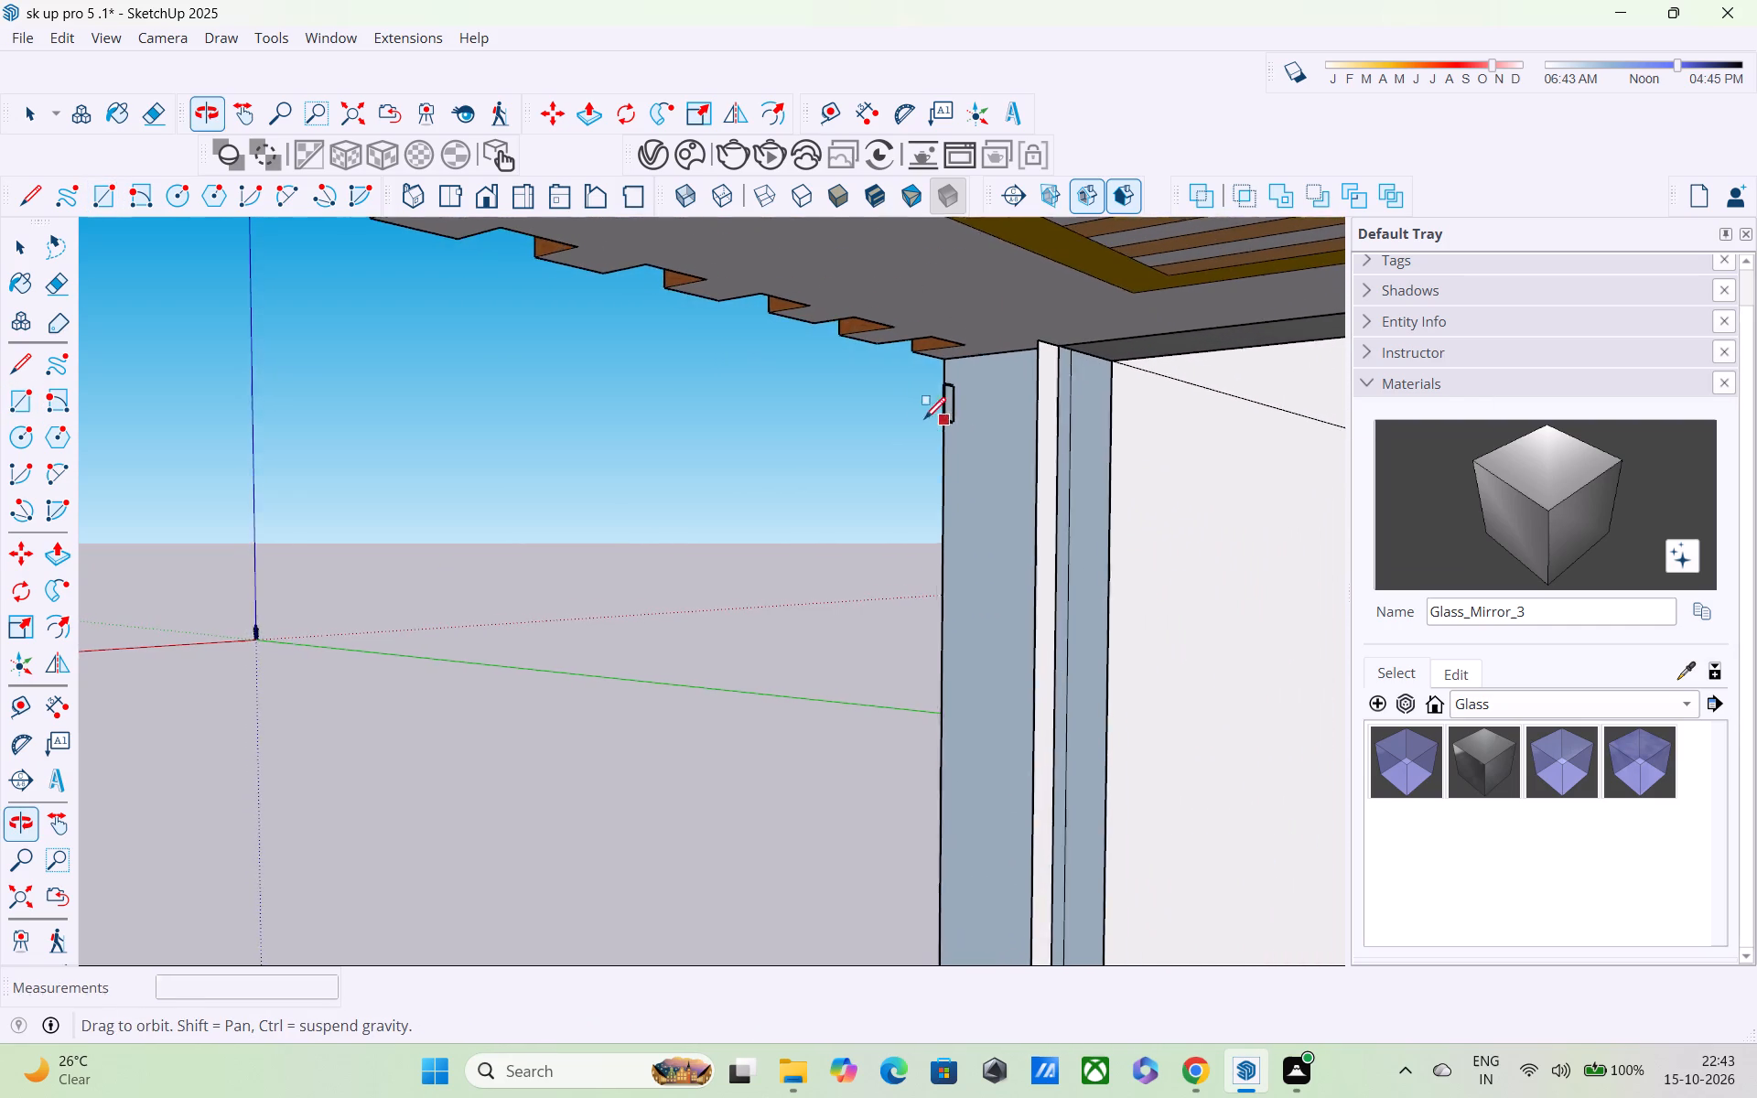
scroll(920, 431, "down", 4, "shift")
middle_click_drag(1050, 490, 1494, 471)
scroll(567, 710, "up", 4)
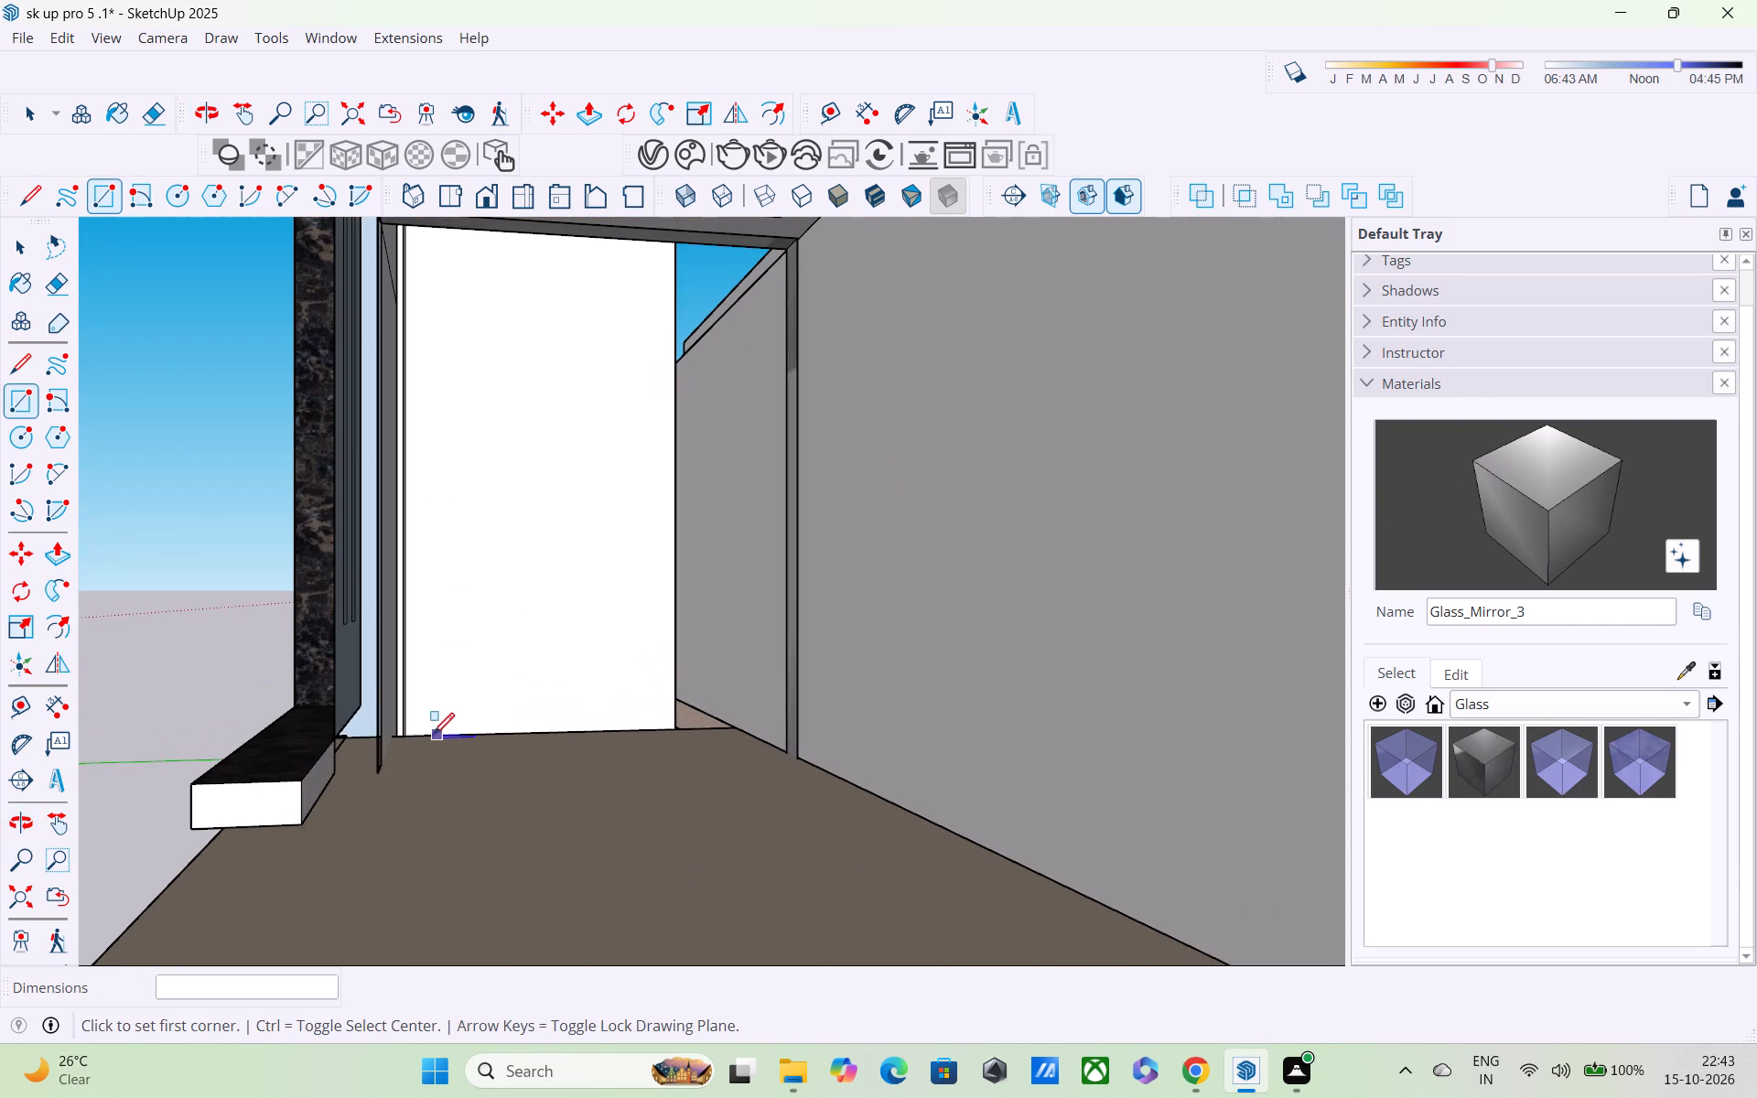
scroll(366, 777, "up", 15)
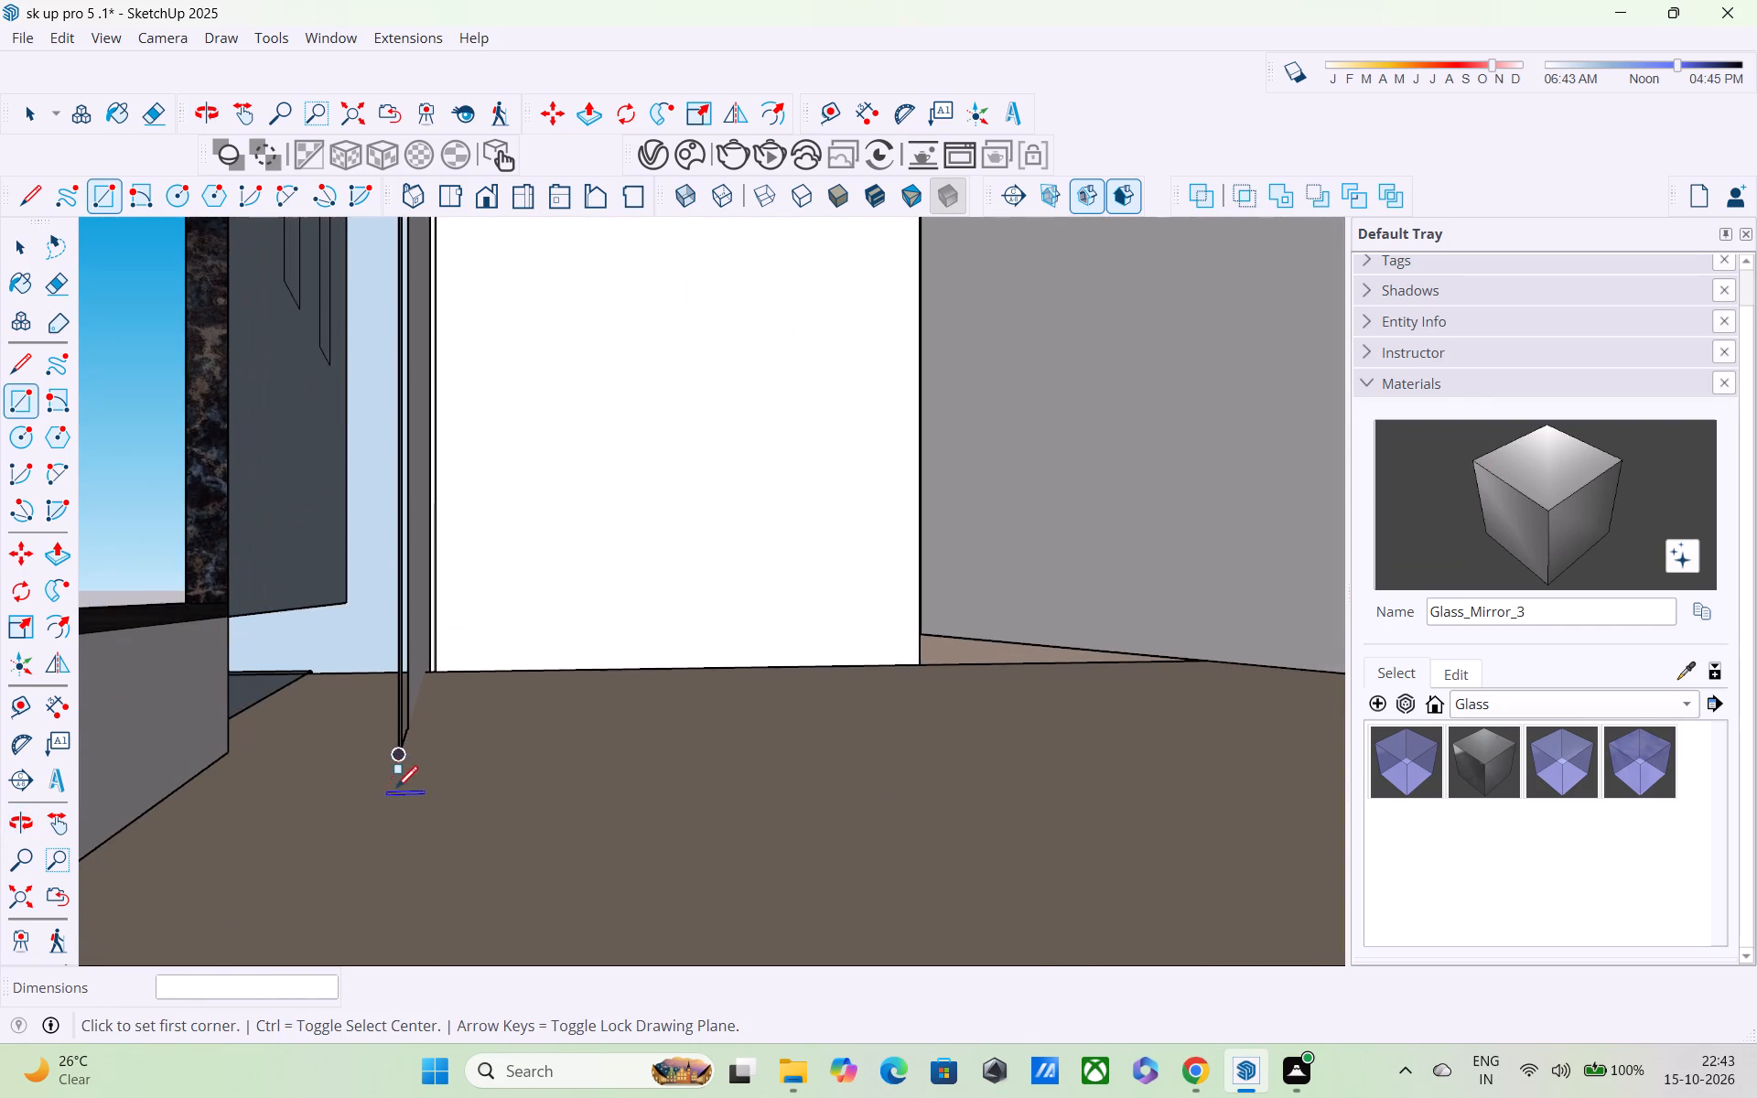
scroll(415, 747, "up", 5)
left_click(384, 759)
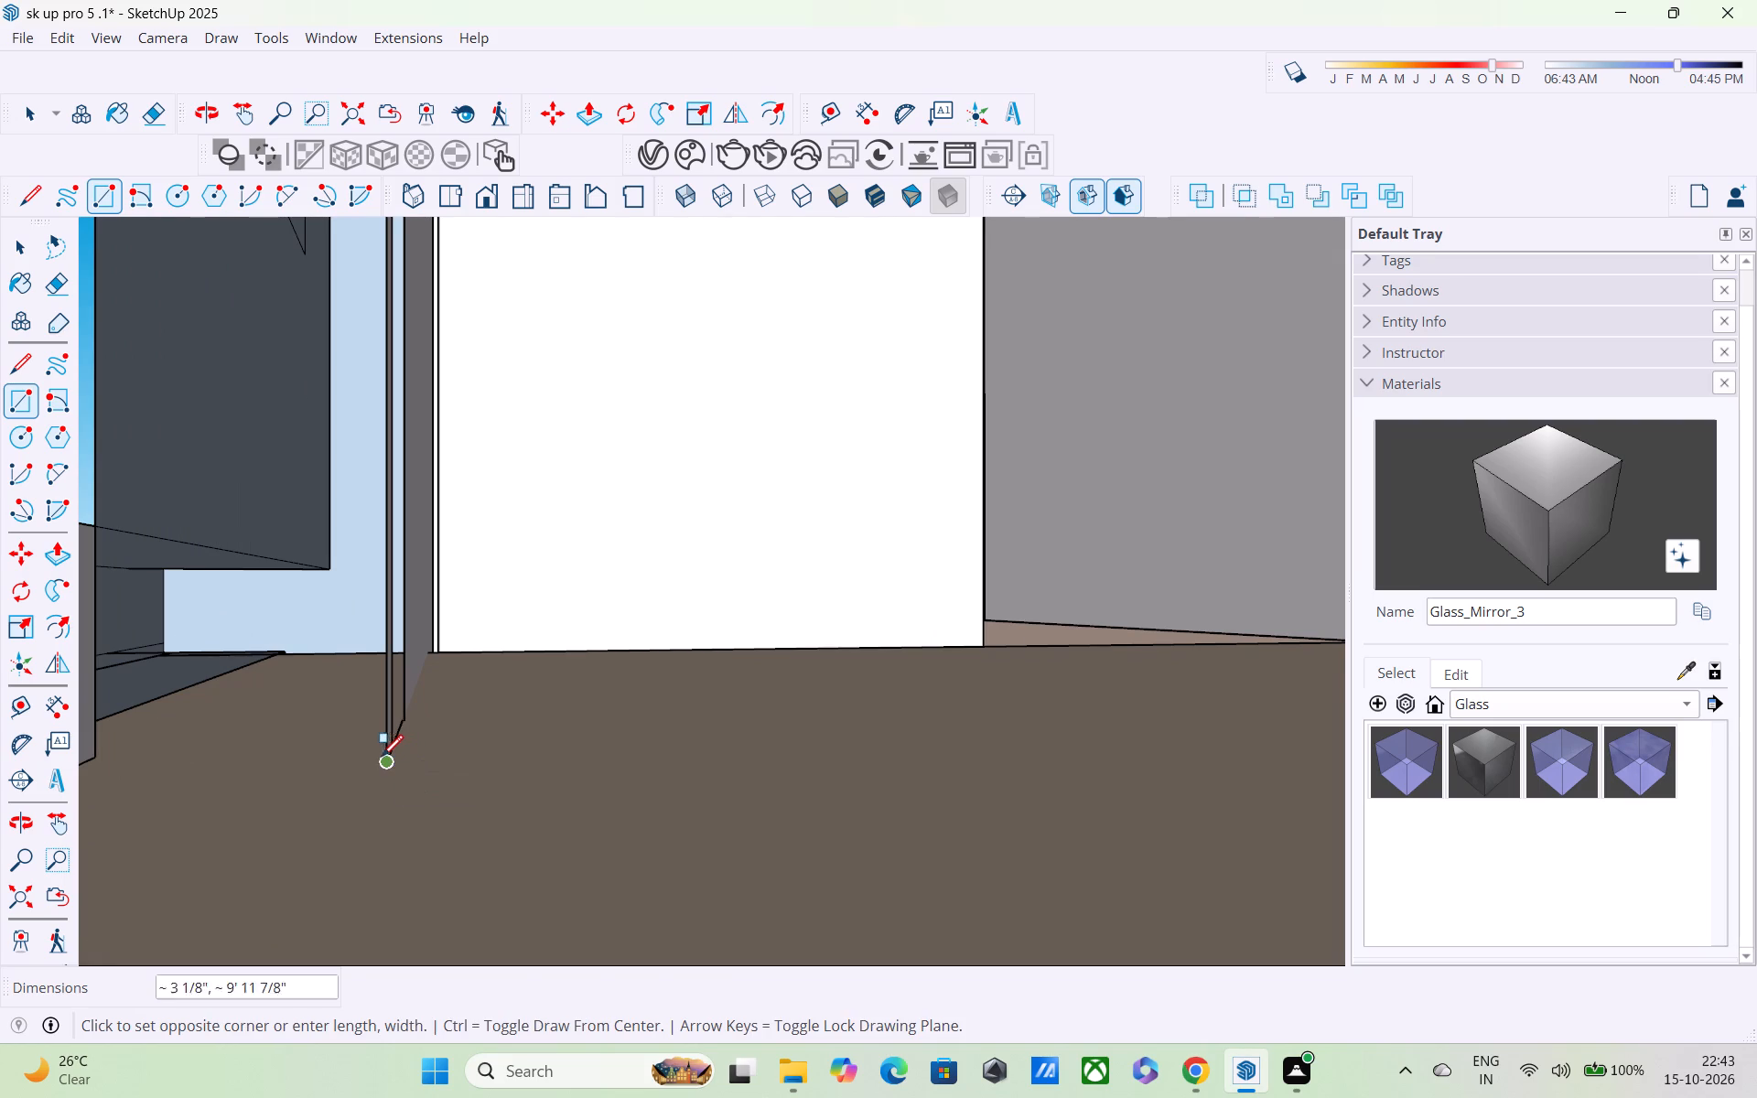
scroll(291, 673, "down", 4)
scroll(256, 491, "down", 1)
middle_click_drag(256, 491, 451, 860, "shift")
scroll(454, 515, "down", 3)
middle_click_drag(453, 460, 500, 829)
scroll(500, 826, "up", 1, "shift")
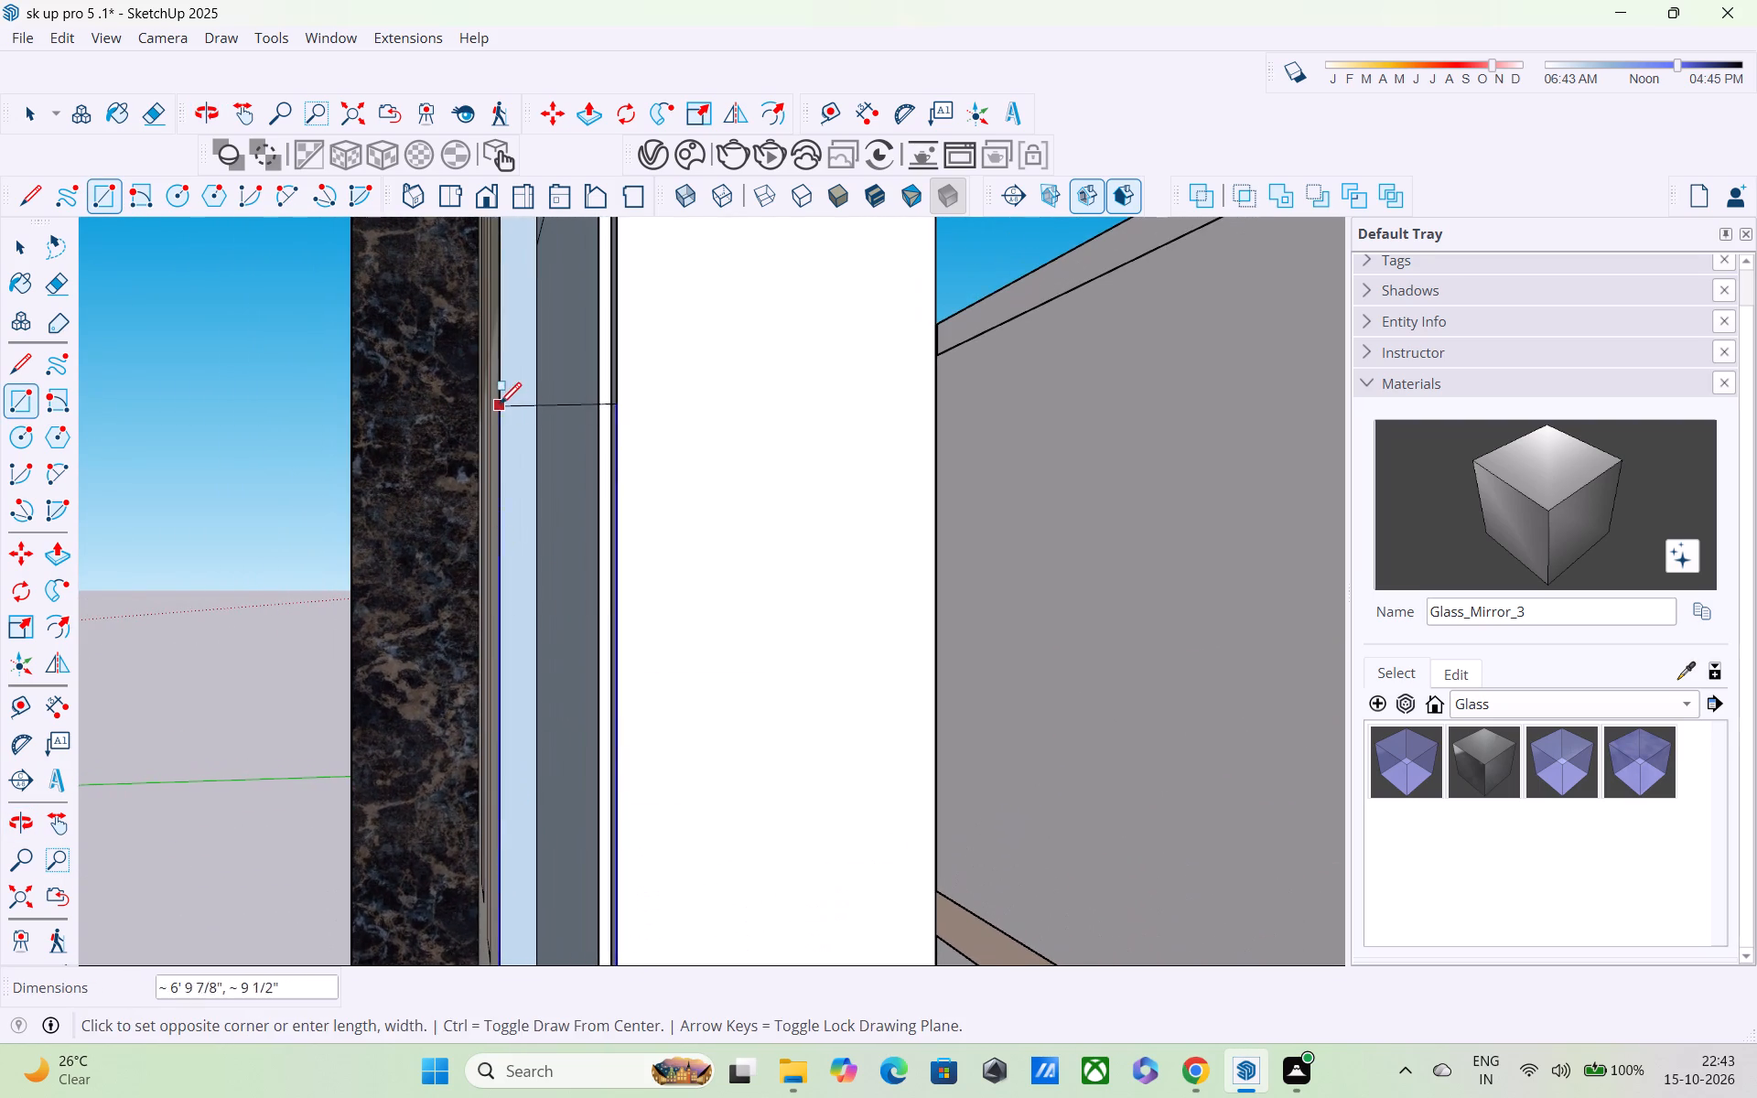
middle_click_drag(500, 391, 542, 897)
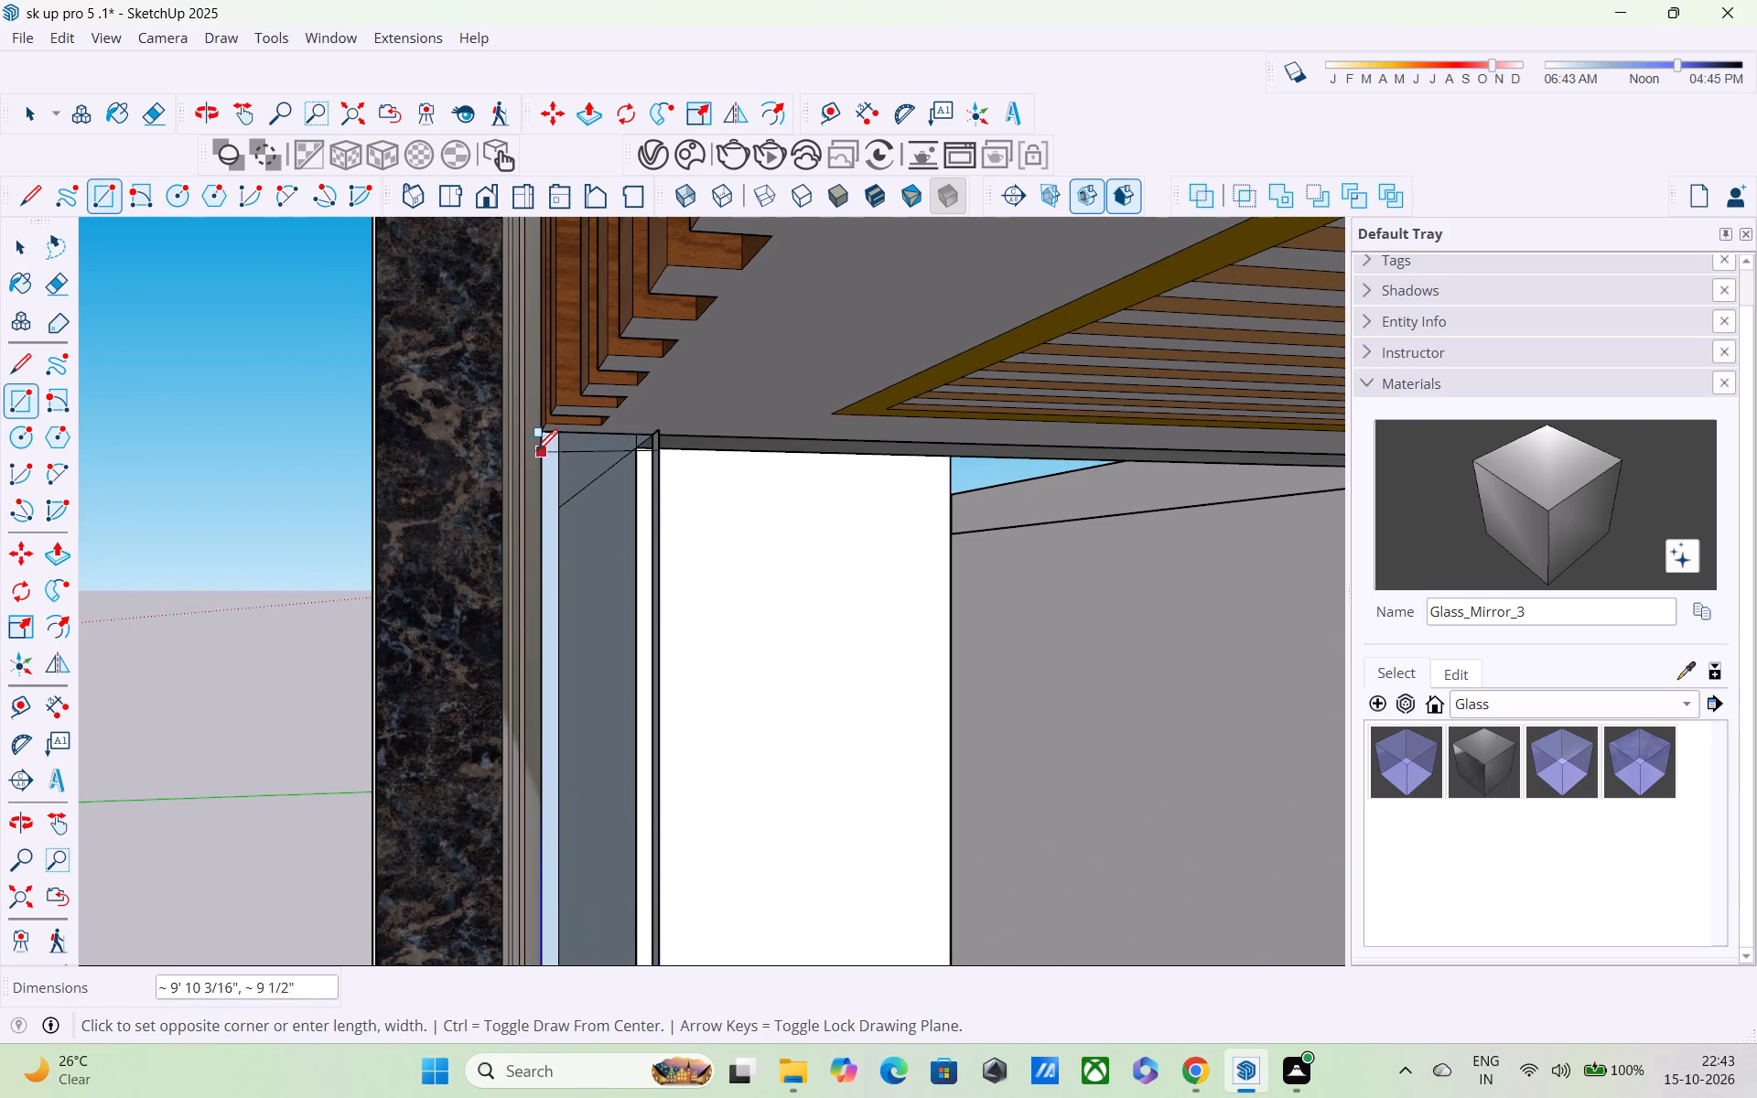
left_click(540, 437)
Examine the new wall faces beneath the slatted canopy from the front and from the inner side.
scroll(565, 534, "down", 1)
middle_click_drag(577, 568, 367, 569)
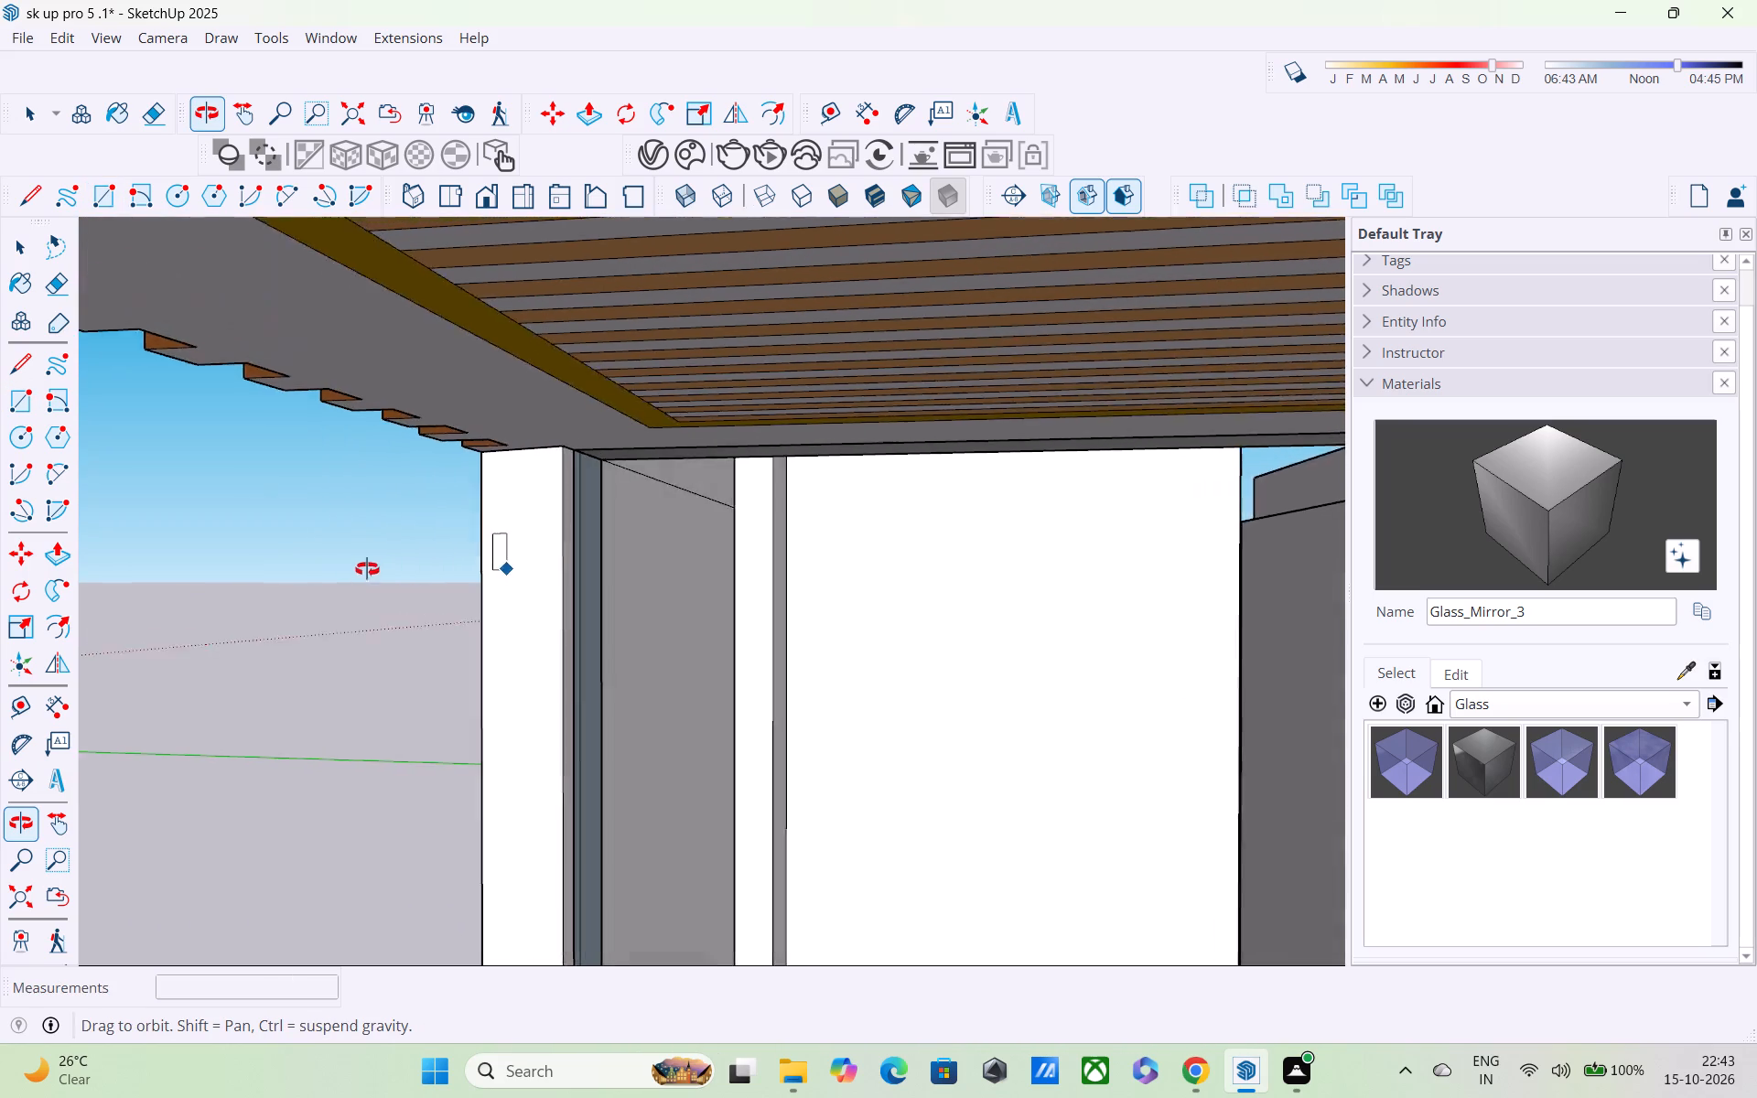
middle_click_drag(367, 569, 248, 544)
scroll(763, 459, "up", 2)
middle_click_drag(611, 496, 398, 452)
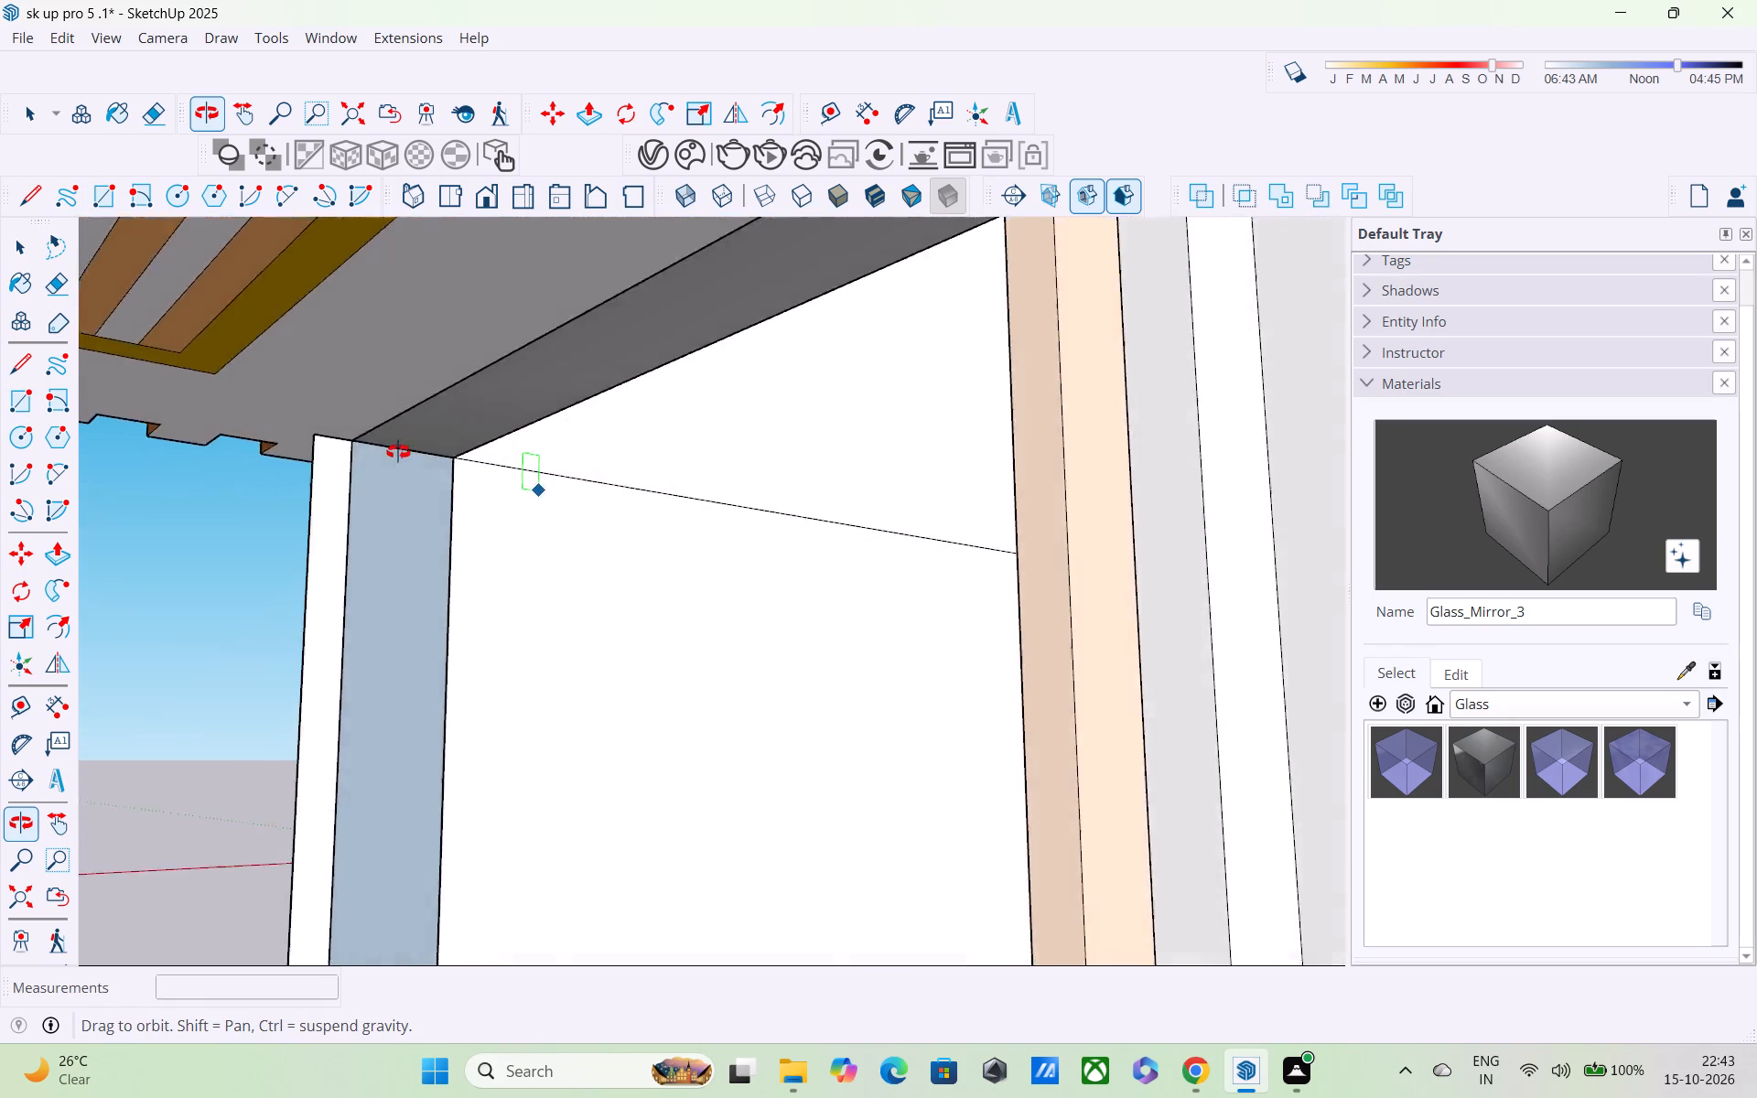
middle_click_drag(398, 452, 355, 453)
scroll(361, 452, "up", 2)
scroll(350, 465, "down", 2)
middle_click_drag(438, 486, 639, 483)
scroll(640, 483, "up", 1)
scroll(598, 496, "down", 7)
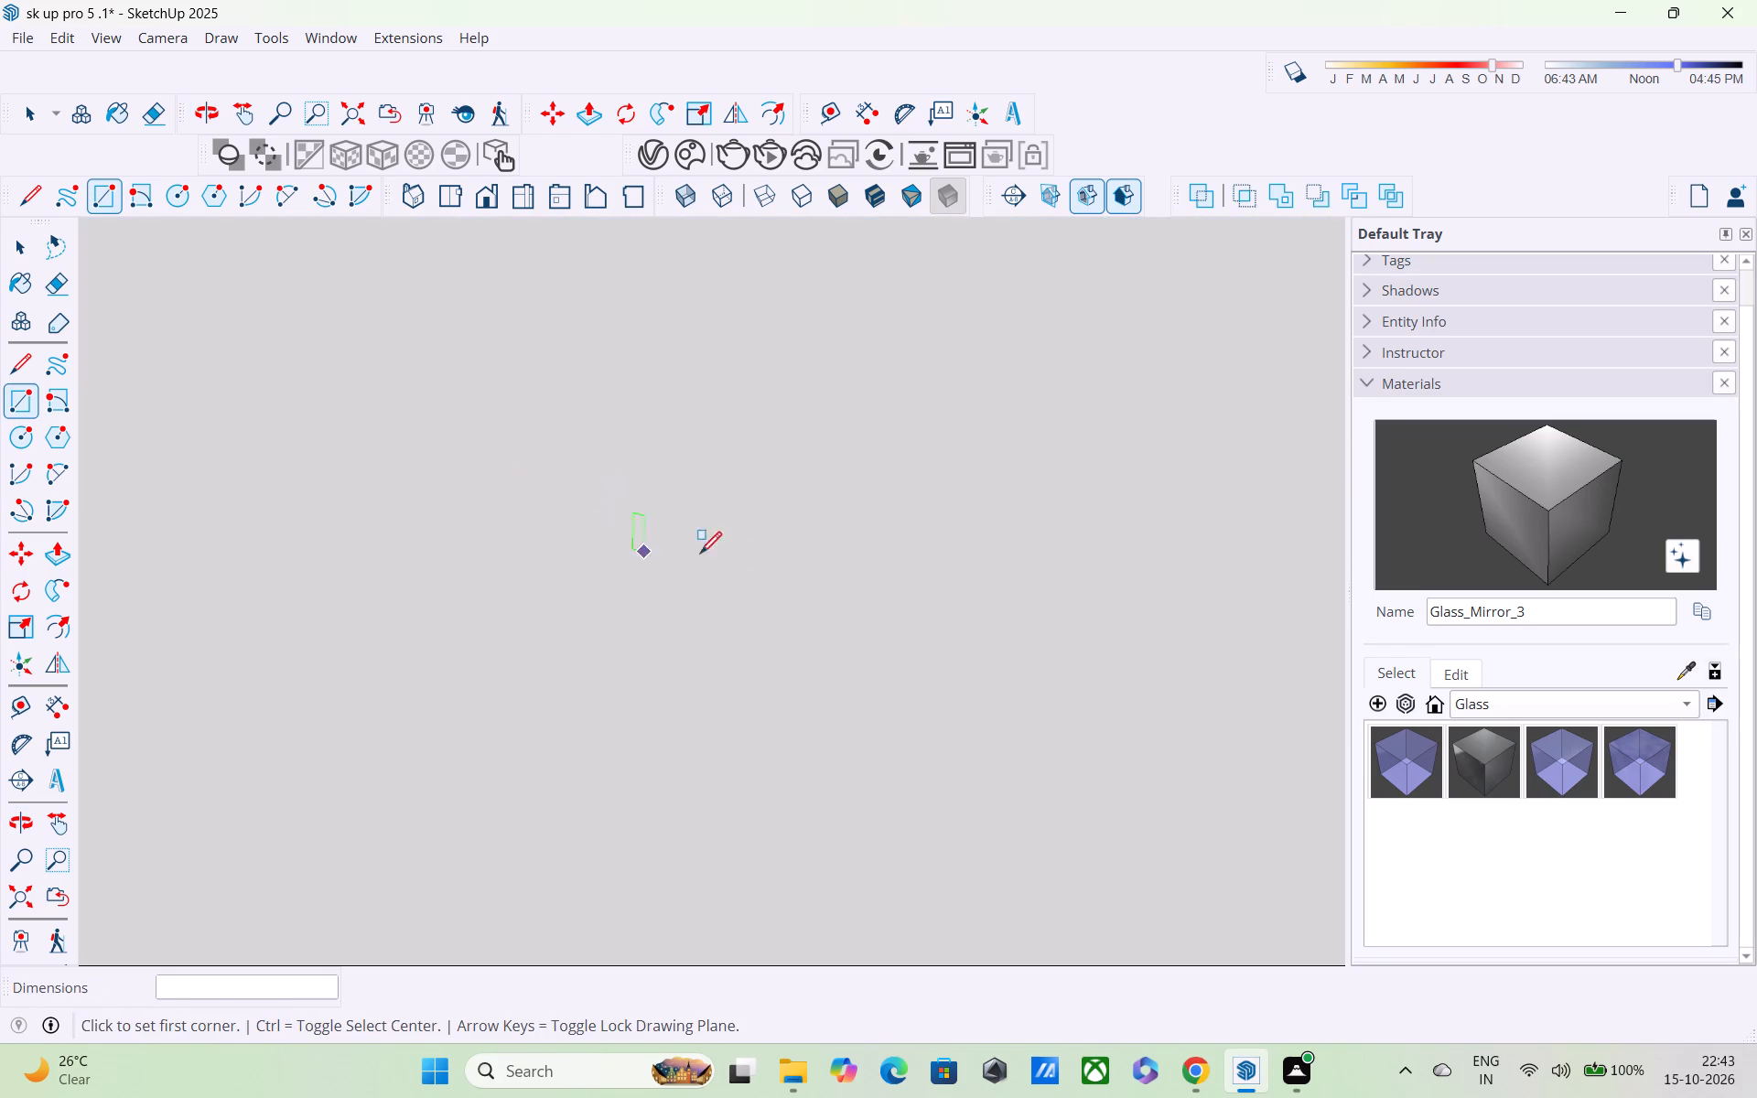
middle_click_drag(749, 555, 893, 565)
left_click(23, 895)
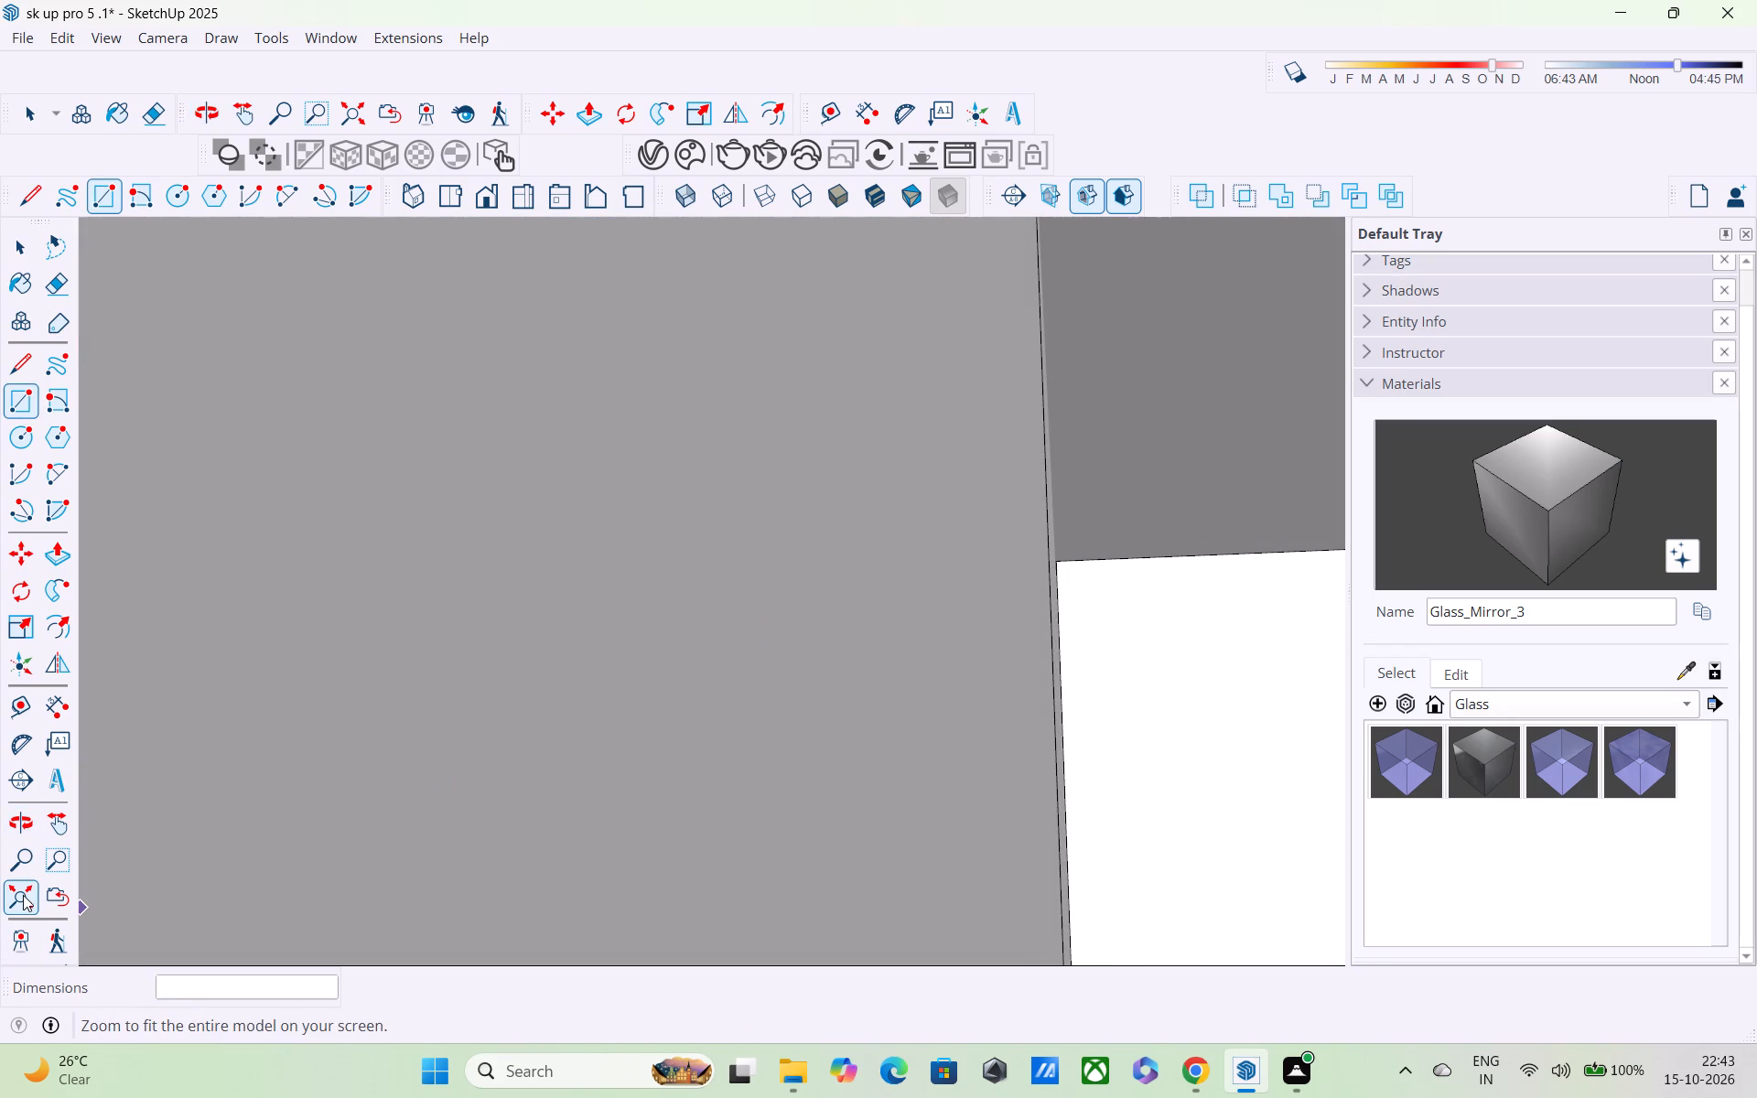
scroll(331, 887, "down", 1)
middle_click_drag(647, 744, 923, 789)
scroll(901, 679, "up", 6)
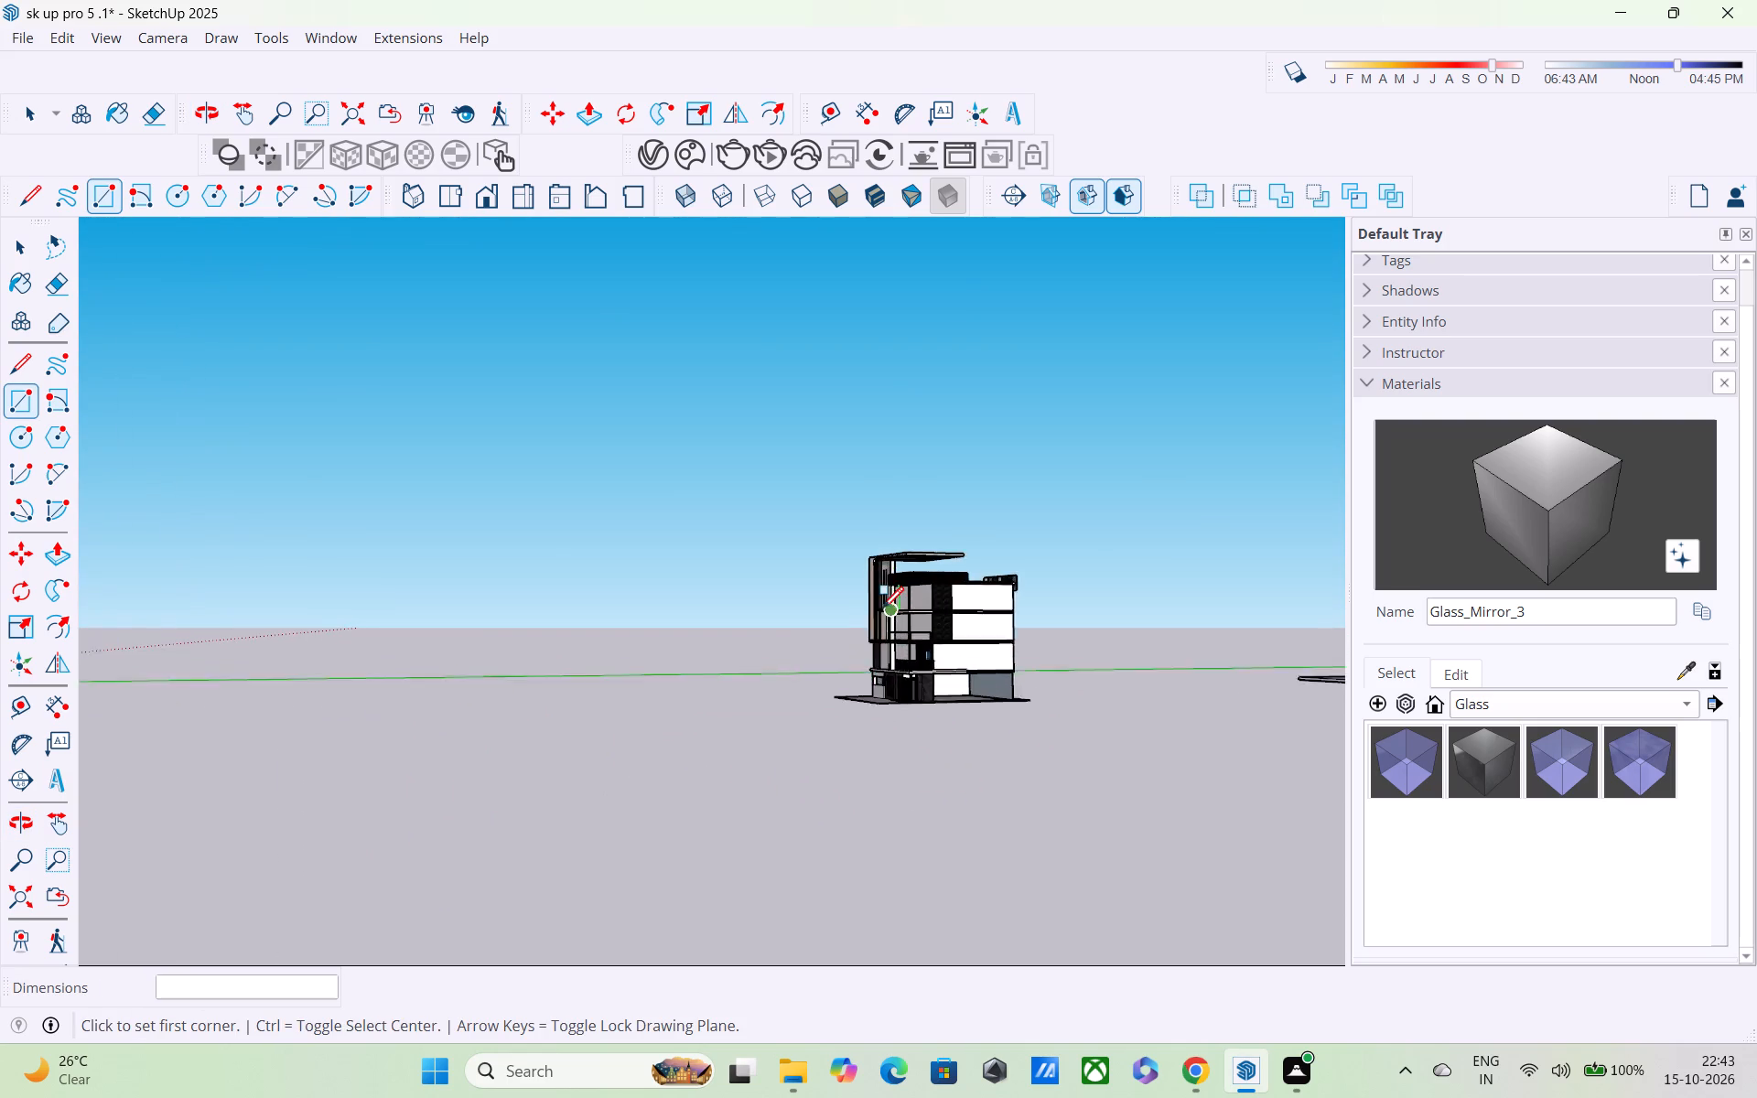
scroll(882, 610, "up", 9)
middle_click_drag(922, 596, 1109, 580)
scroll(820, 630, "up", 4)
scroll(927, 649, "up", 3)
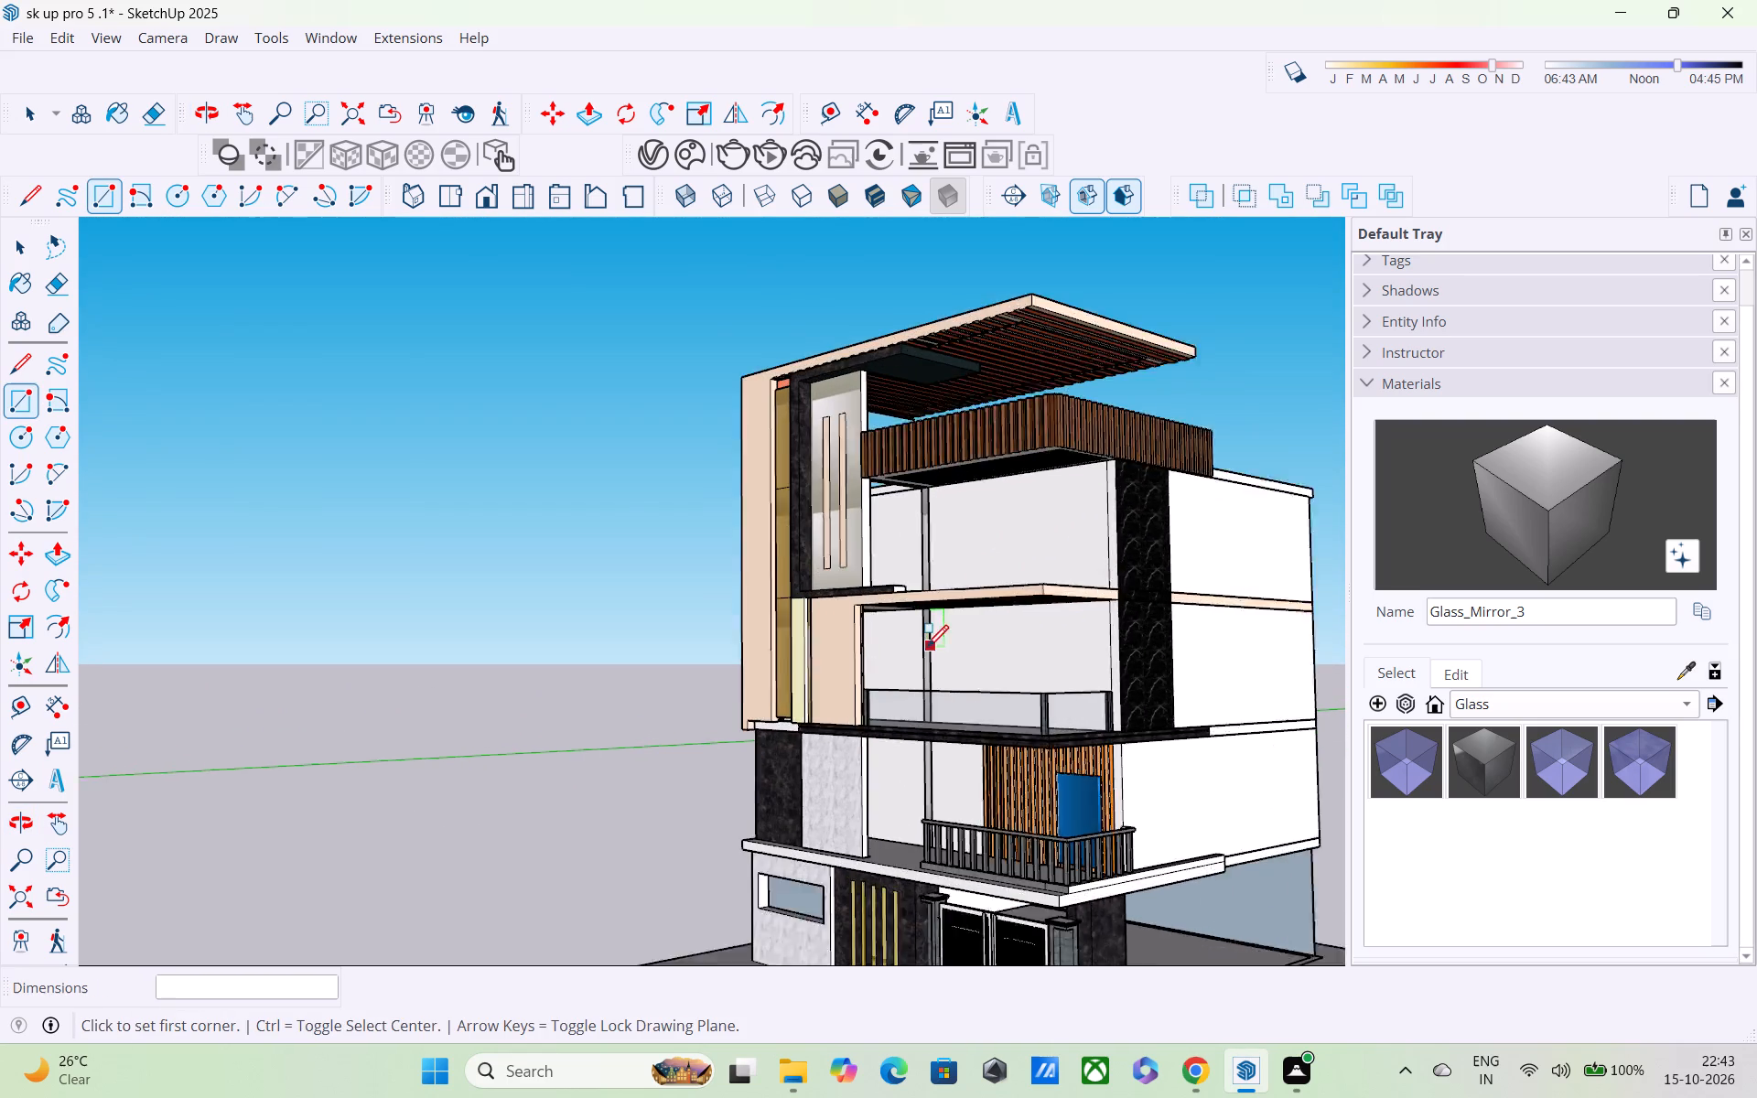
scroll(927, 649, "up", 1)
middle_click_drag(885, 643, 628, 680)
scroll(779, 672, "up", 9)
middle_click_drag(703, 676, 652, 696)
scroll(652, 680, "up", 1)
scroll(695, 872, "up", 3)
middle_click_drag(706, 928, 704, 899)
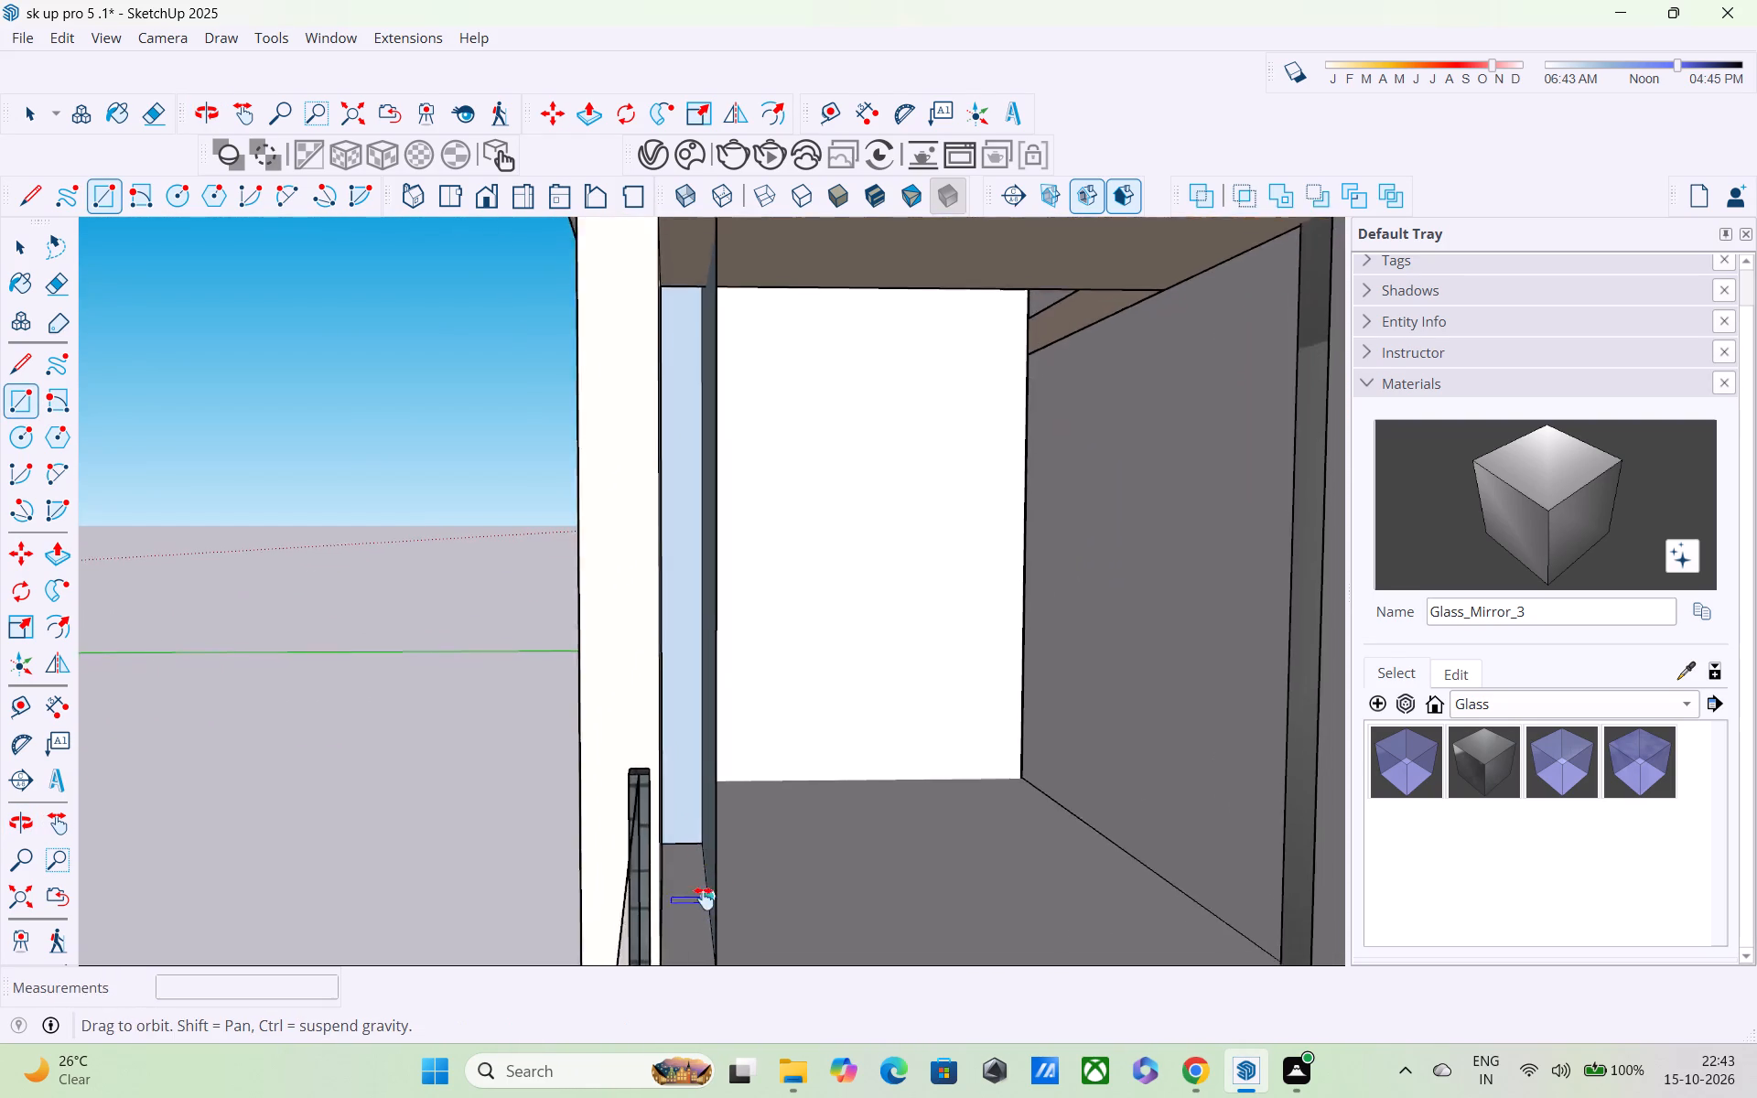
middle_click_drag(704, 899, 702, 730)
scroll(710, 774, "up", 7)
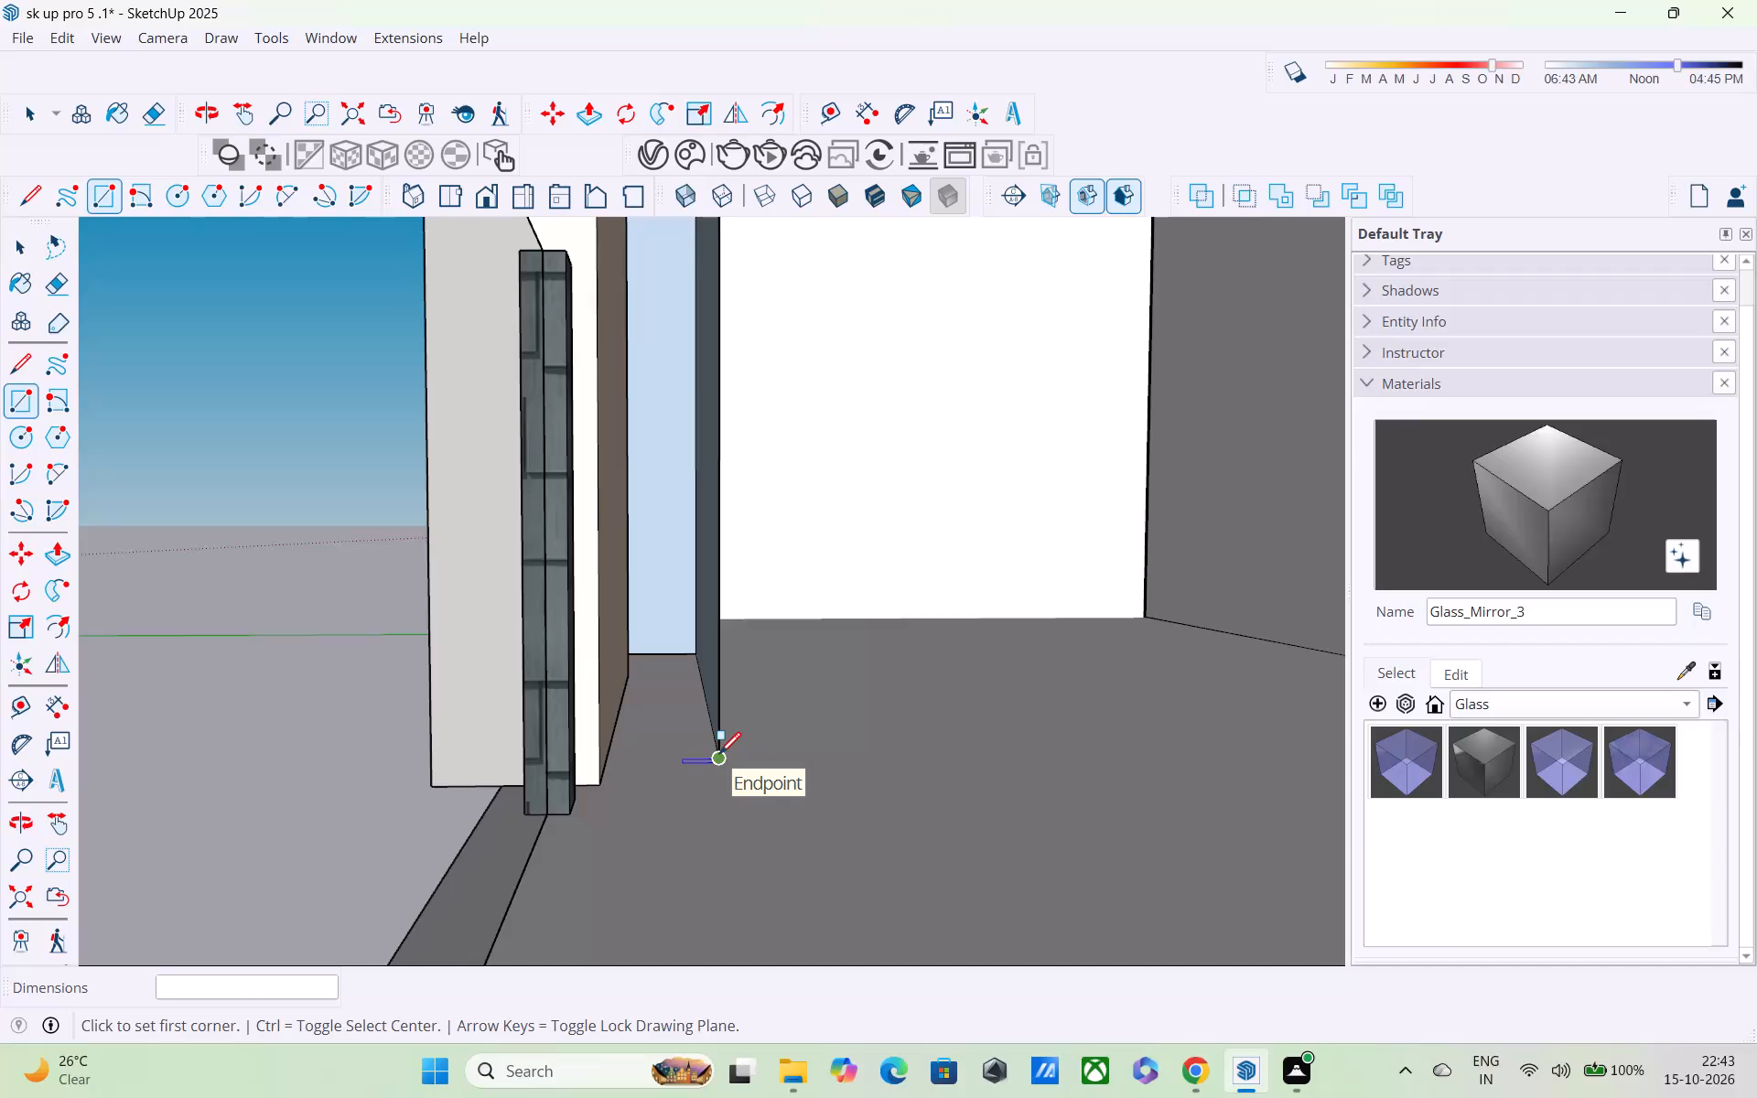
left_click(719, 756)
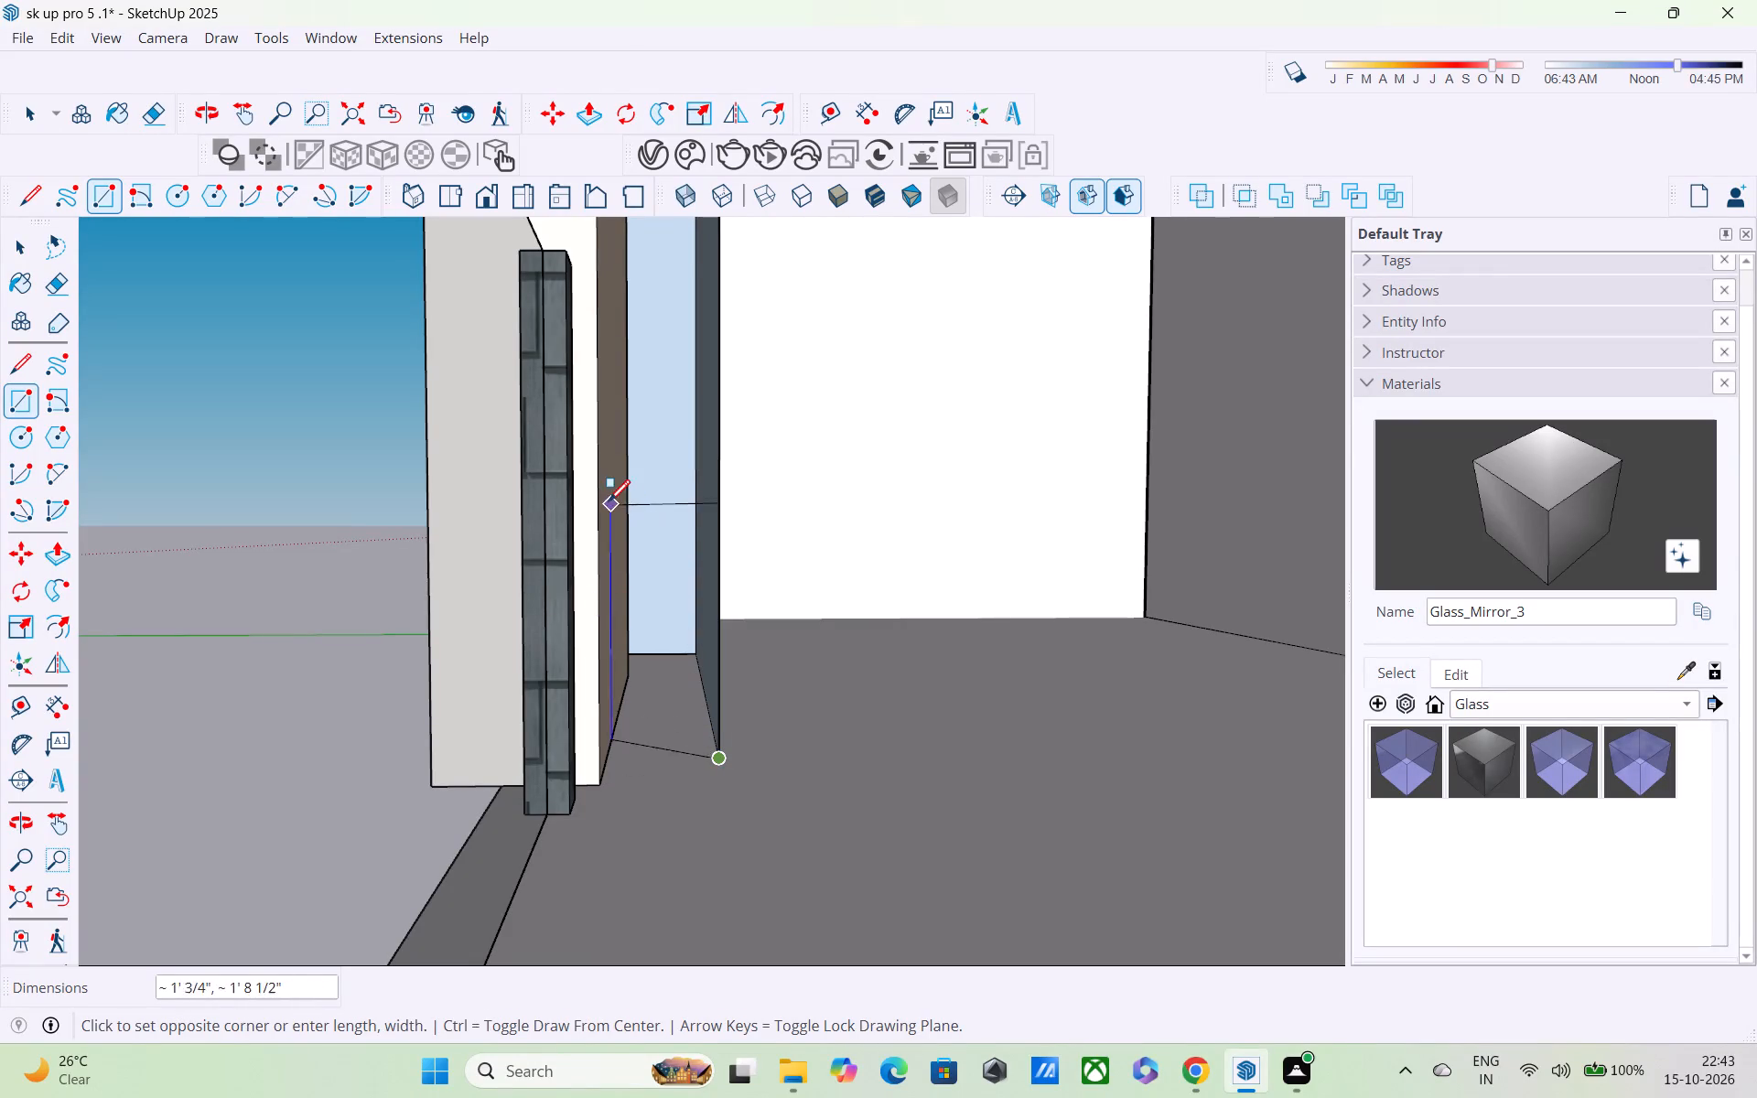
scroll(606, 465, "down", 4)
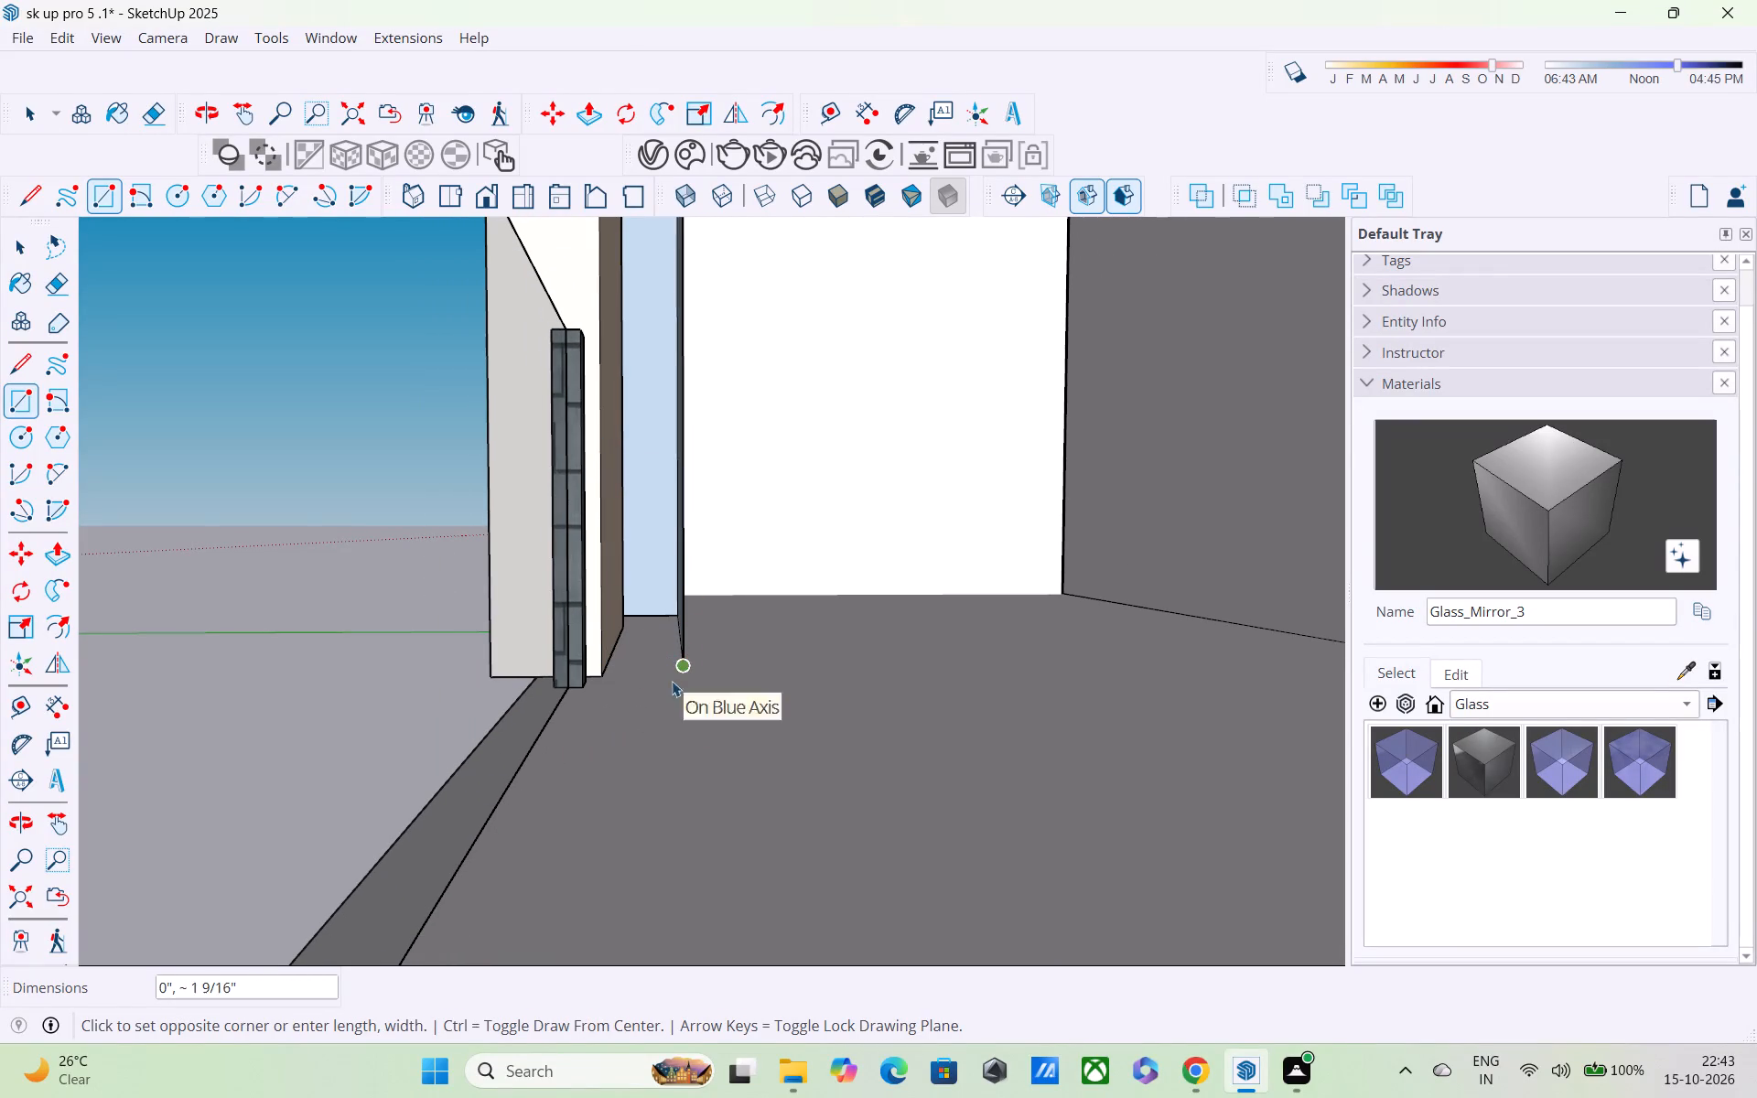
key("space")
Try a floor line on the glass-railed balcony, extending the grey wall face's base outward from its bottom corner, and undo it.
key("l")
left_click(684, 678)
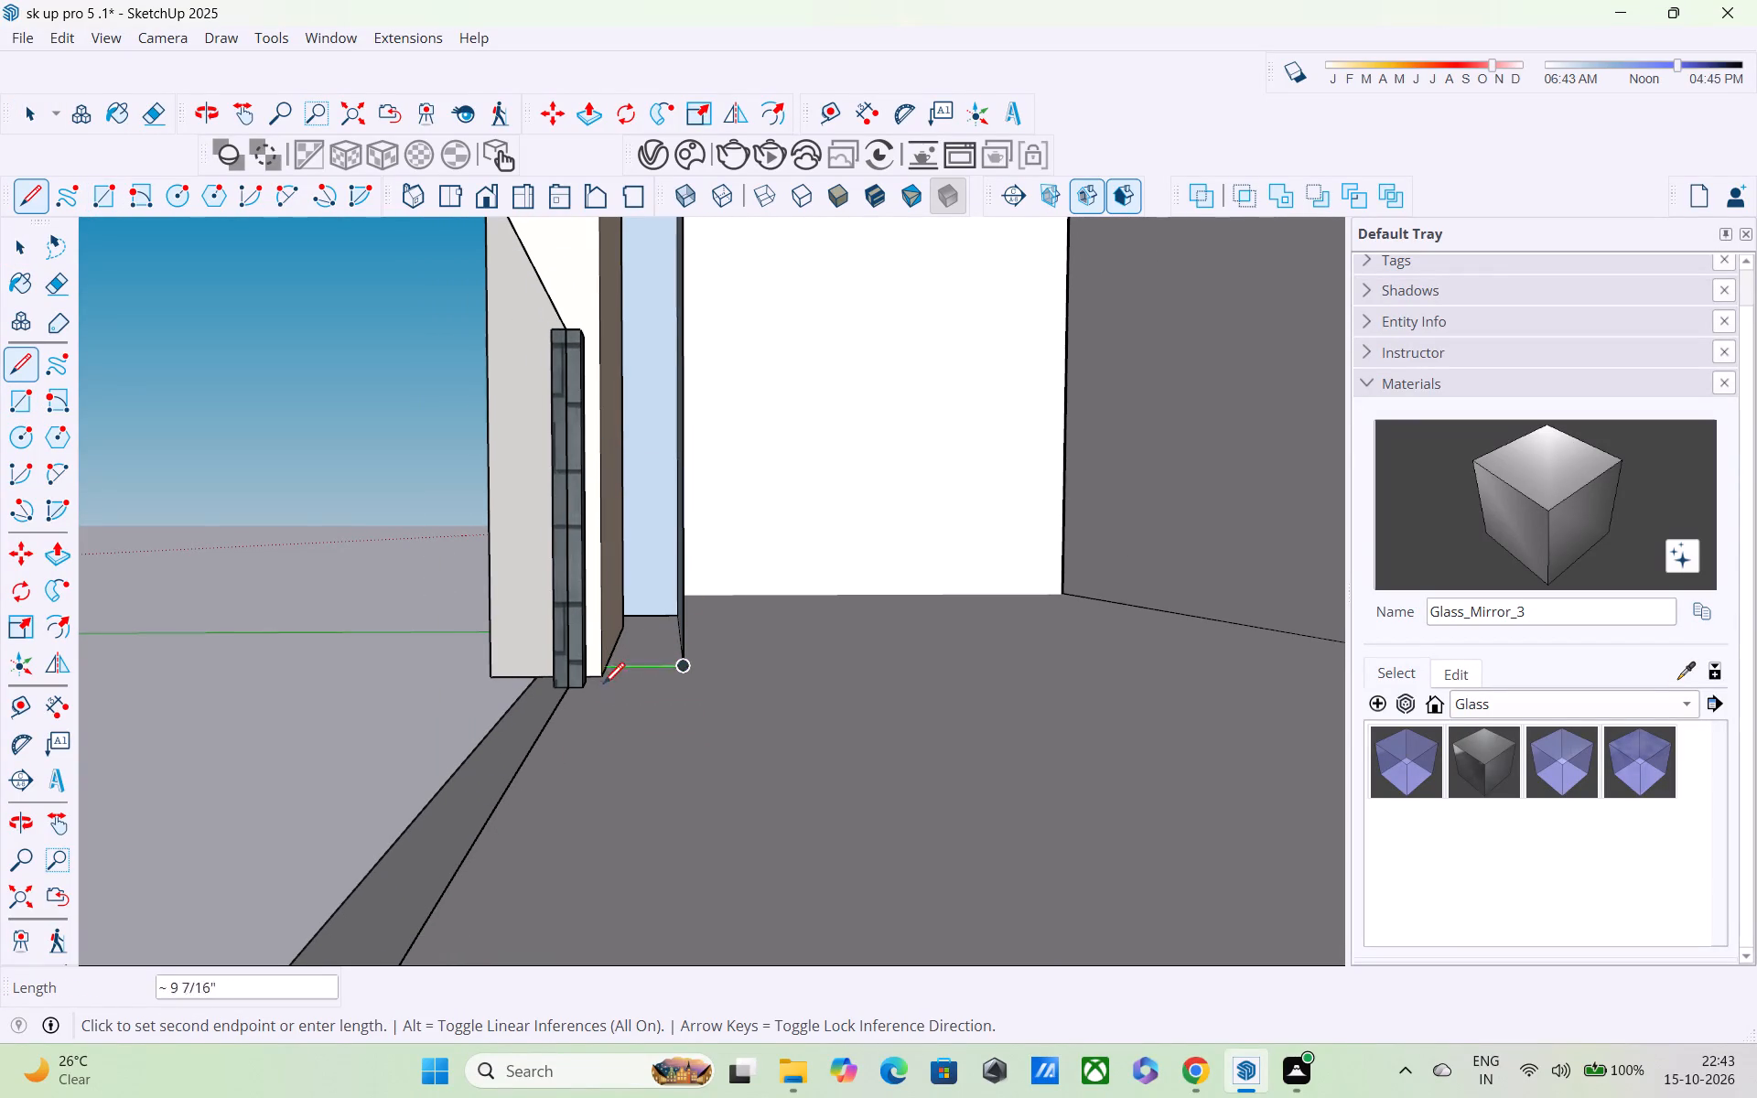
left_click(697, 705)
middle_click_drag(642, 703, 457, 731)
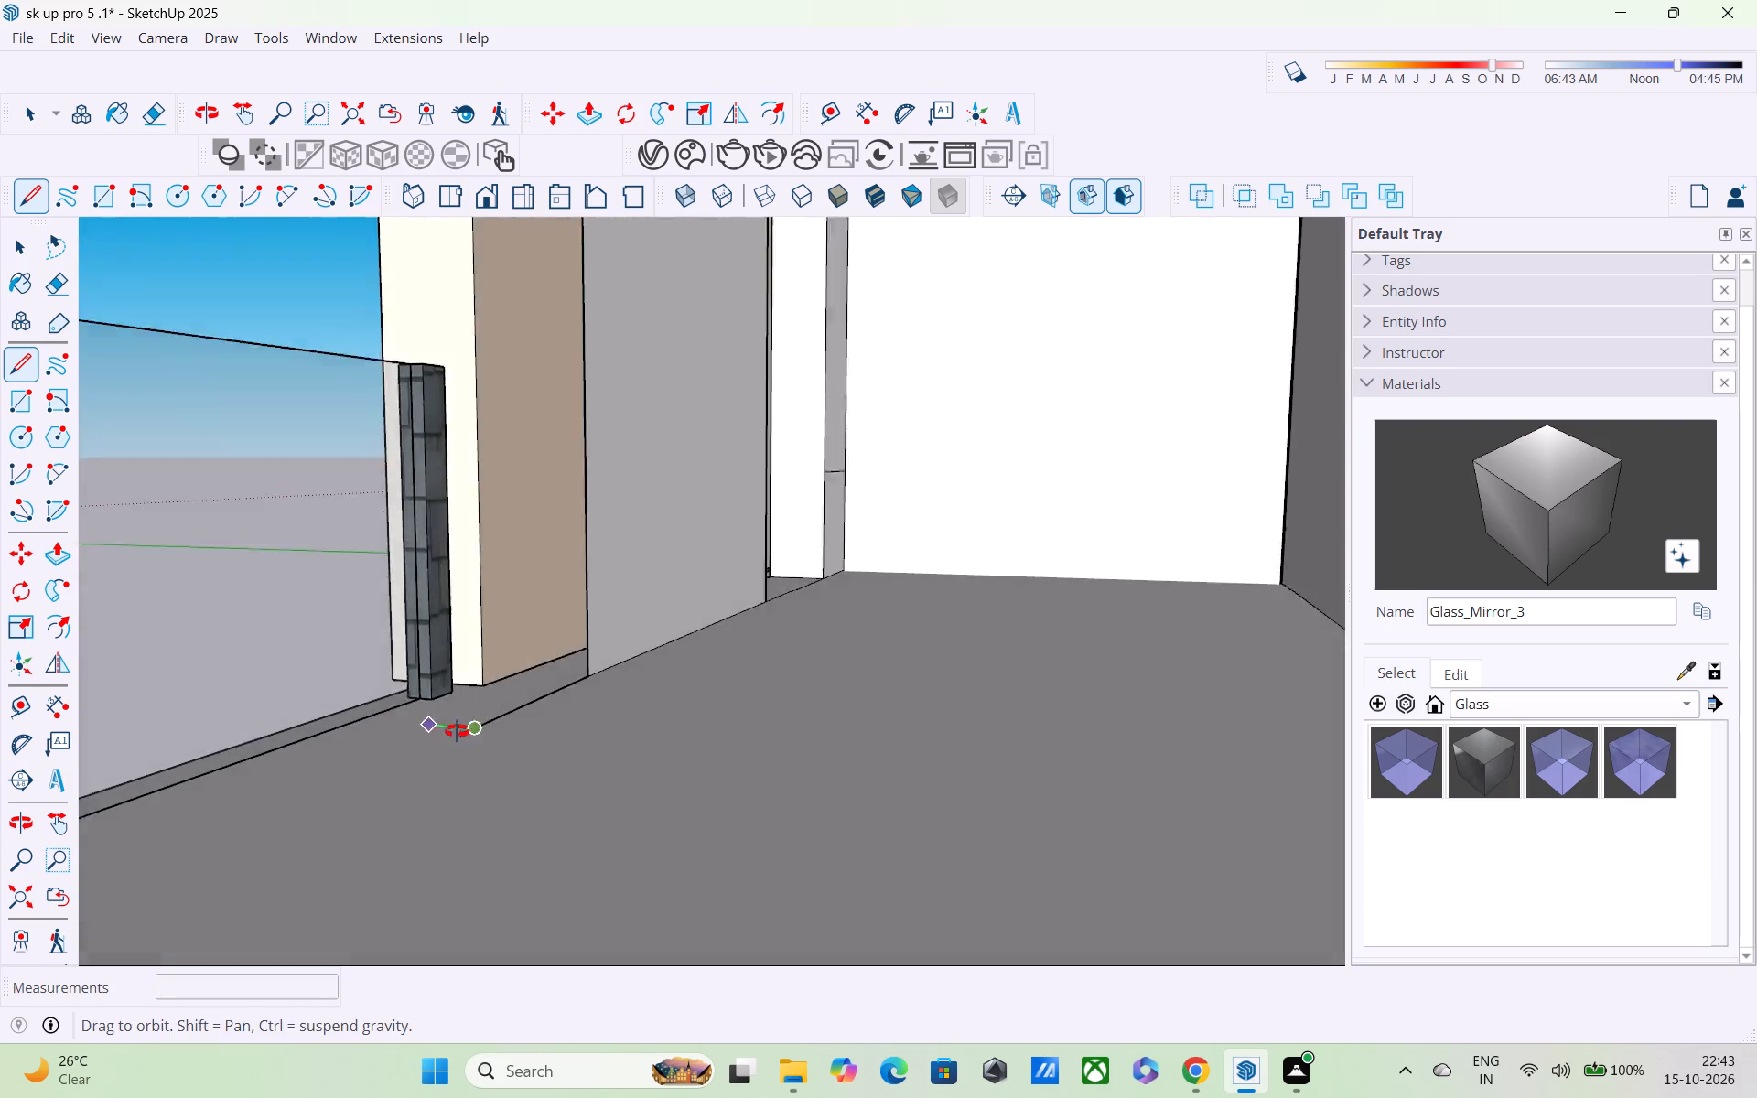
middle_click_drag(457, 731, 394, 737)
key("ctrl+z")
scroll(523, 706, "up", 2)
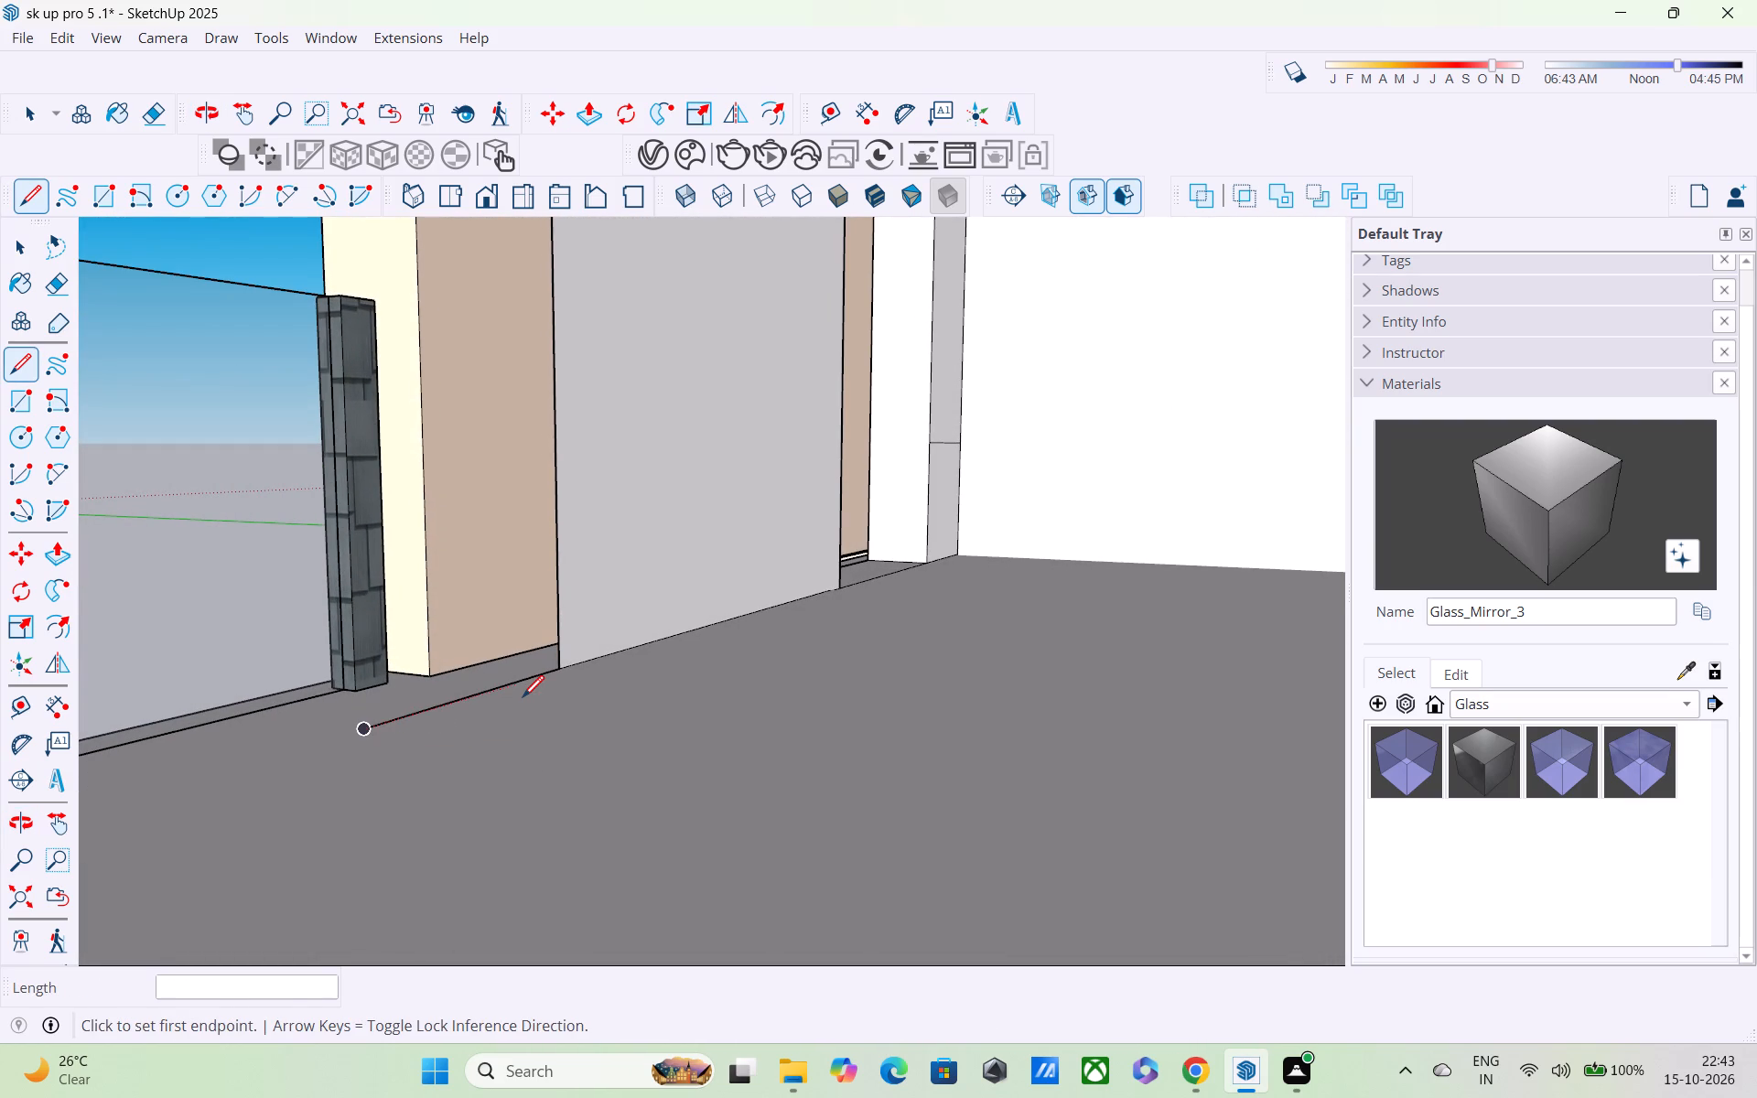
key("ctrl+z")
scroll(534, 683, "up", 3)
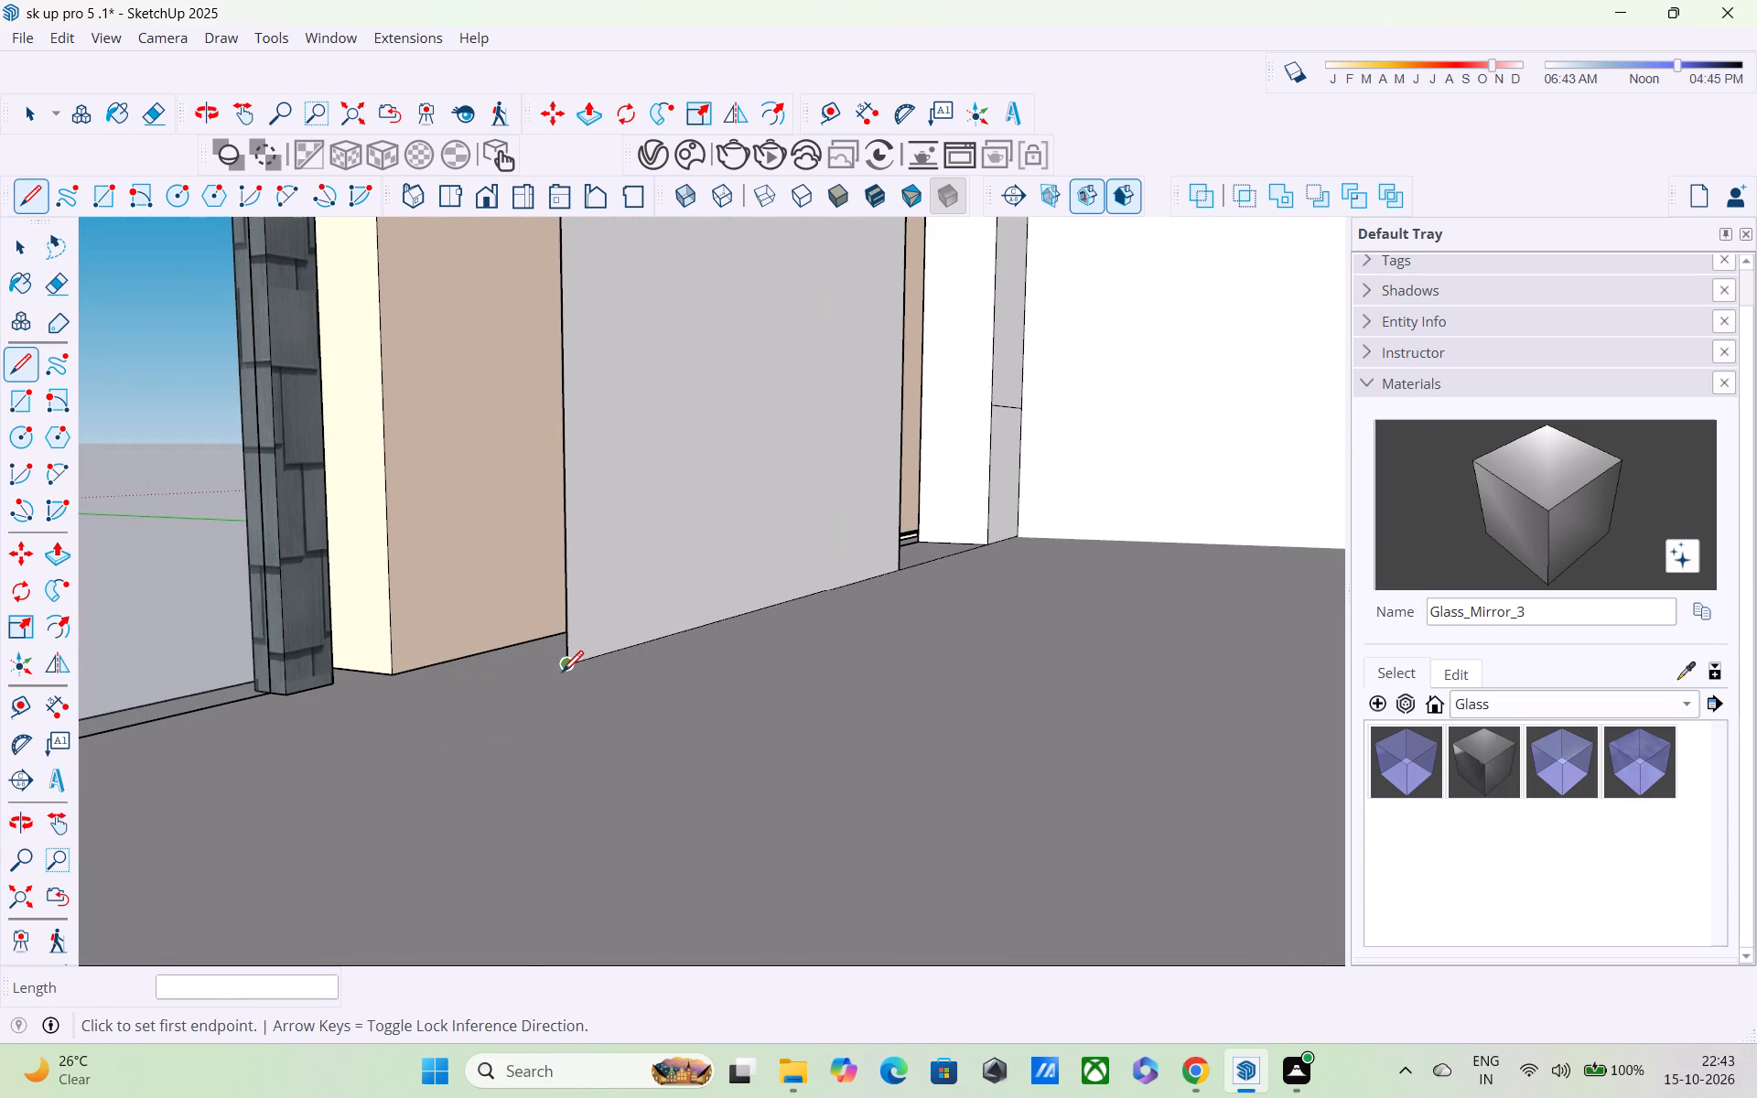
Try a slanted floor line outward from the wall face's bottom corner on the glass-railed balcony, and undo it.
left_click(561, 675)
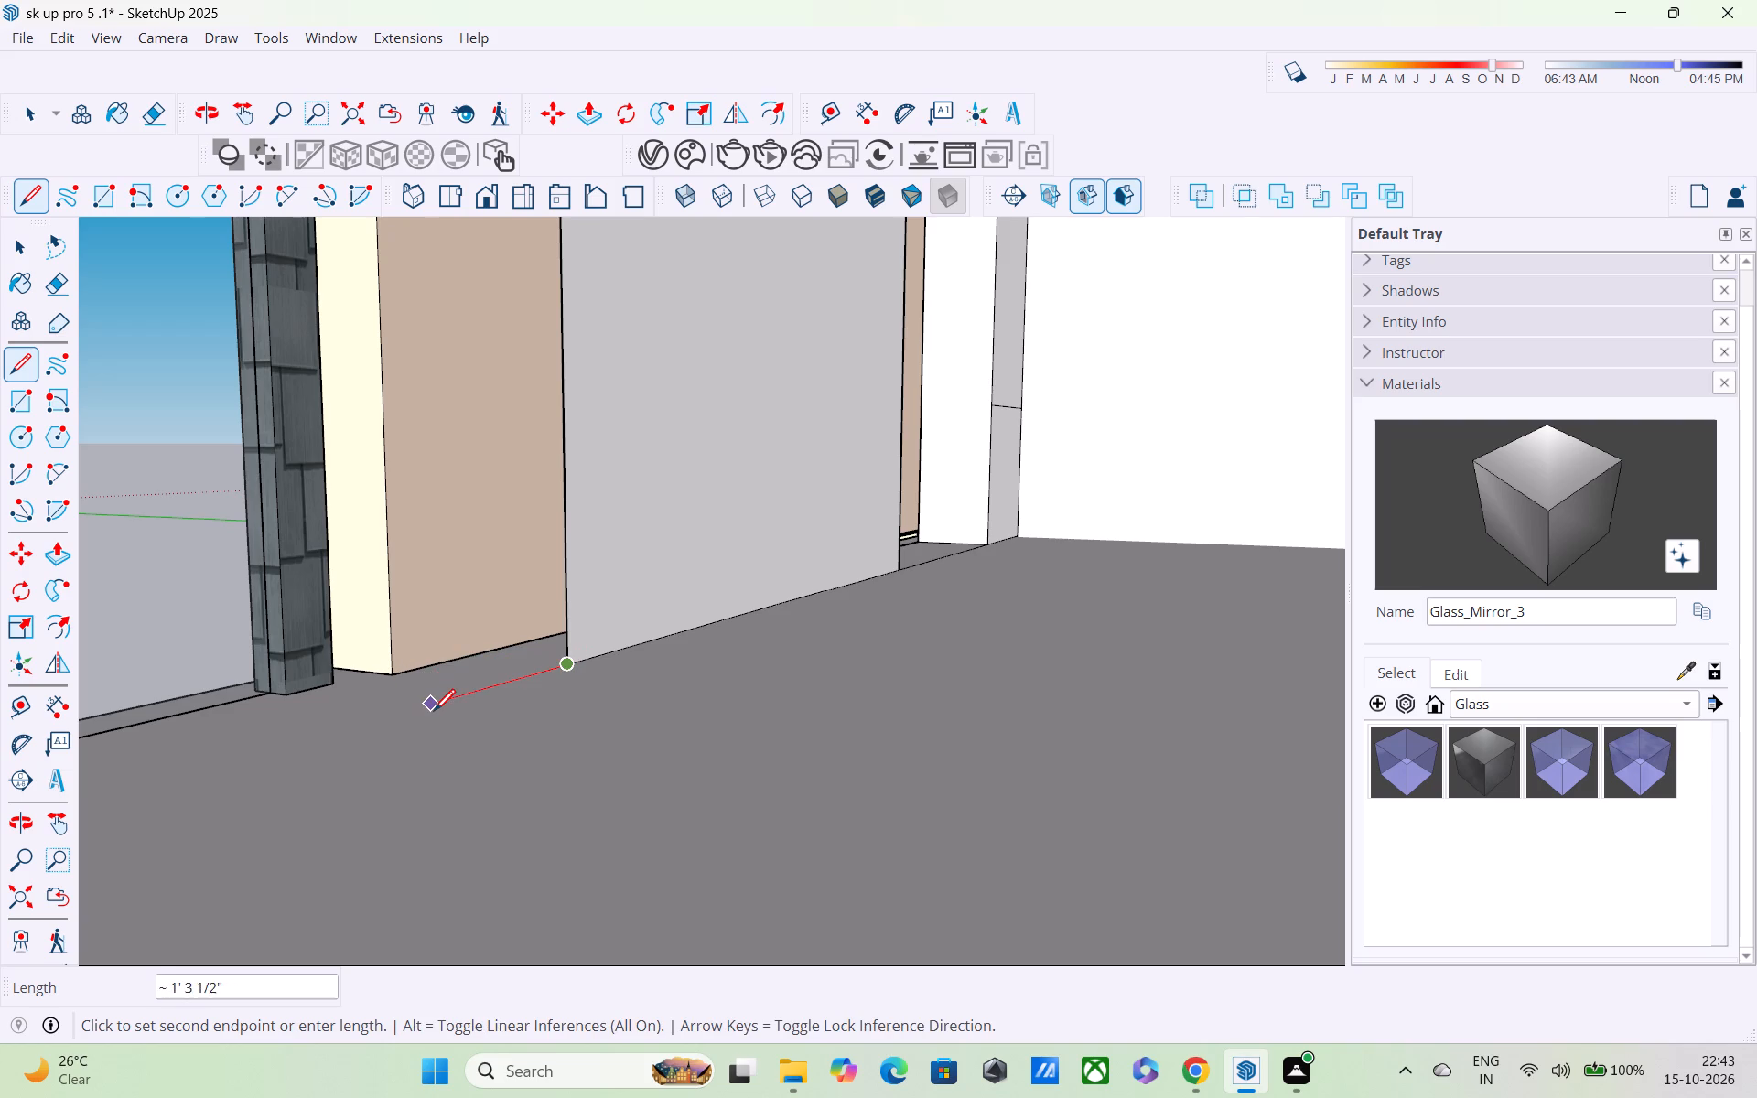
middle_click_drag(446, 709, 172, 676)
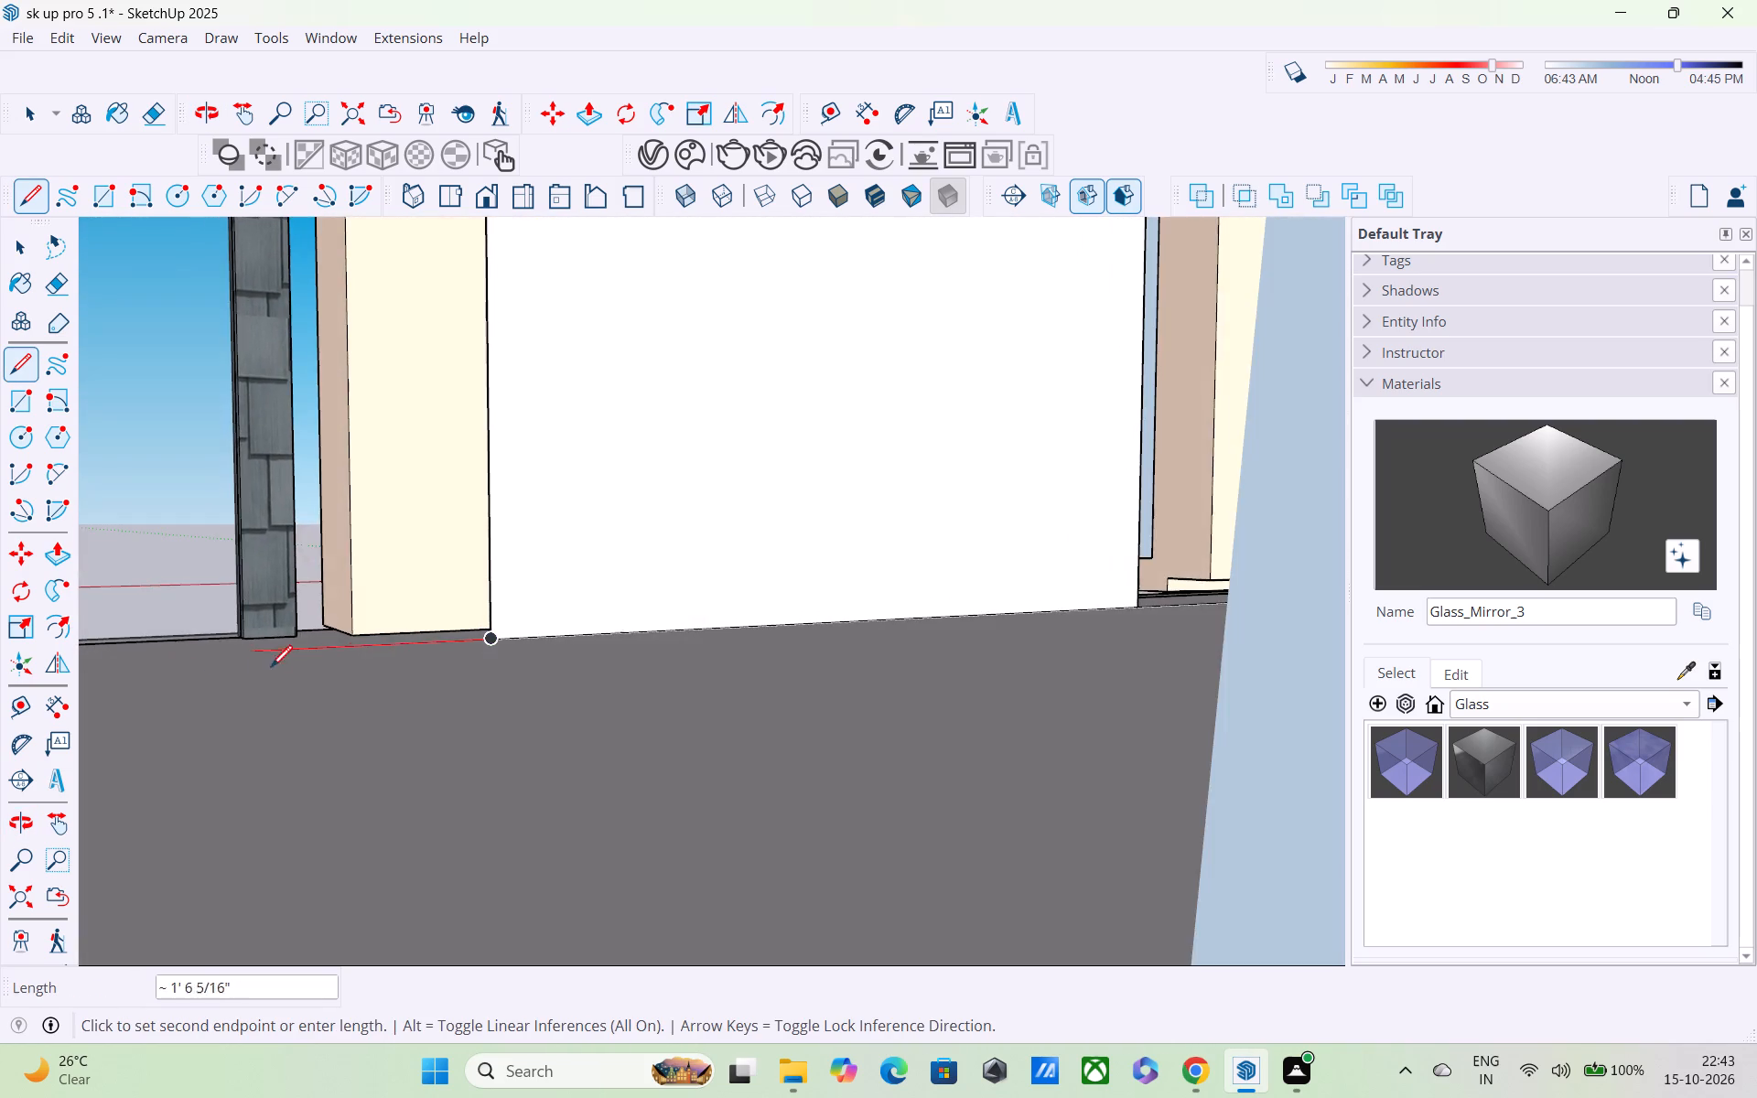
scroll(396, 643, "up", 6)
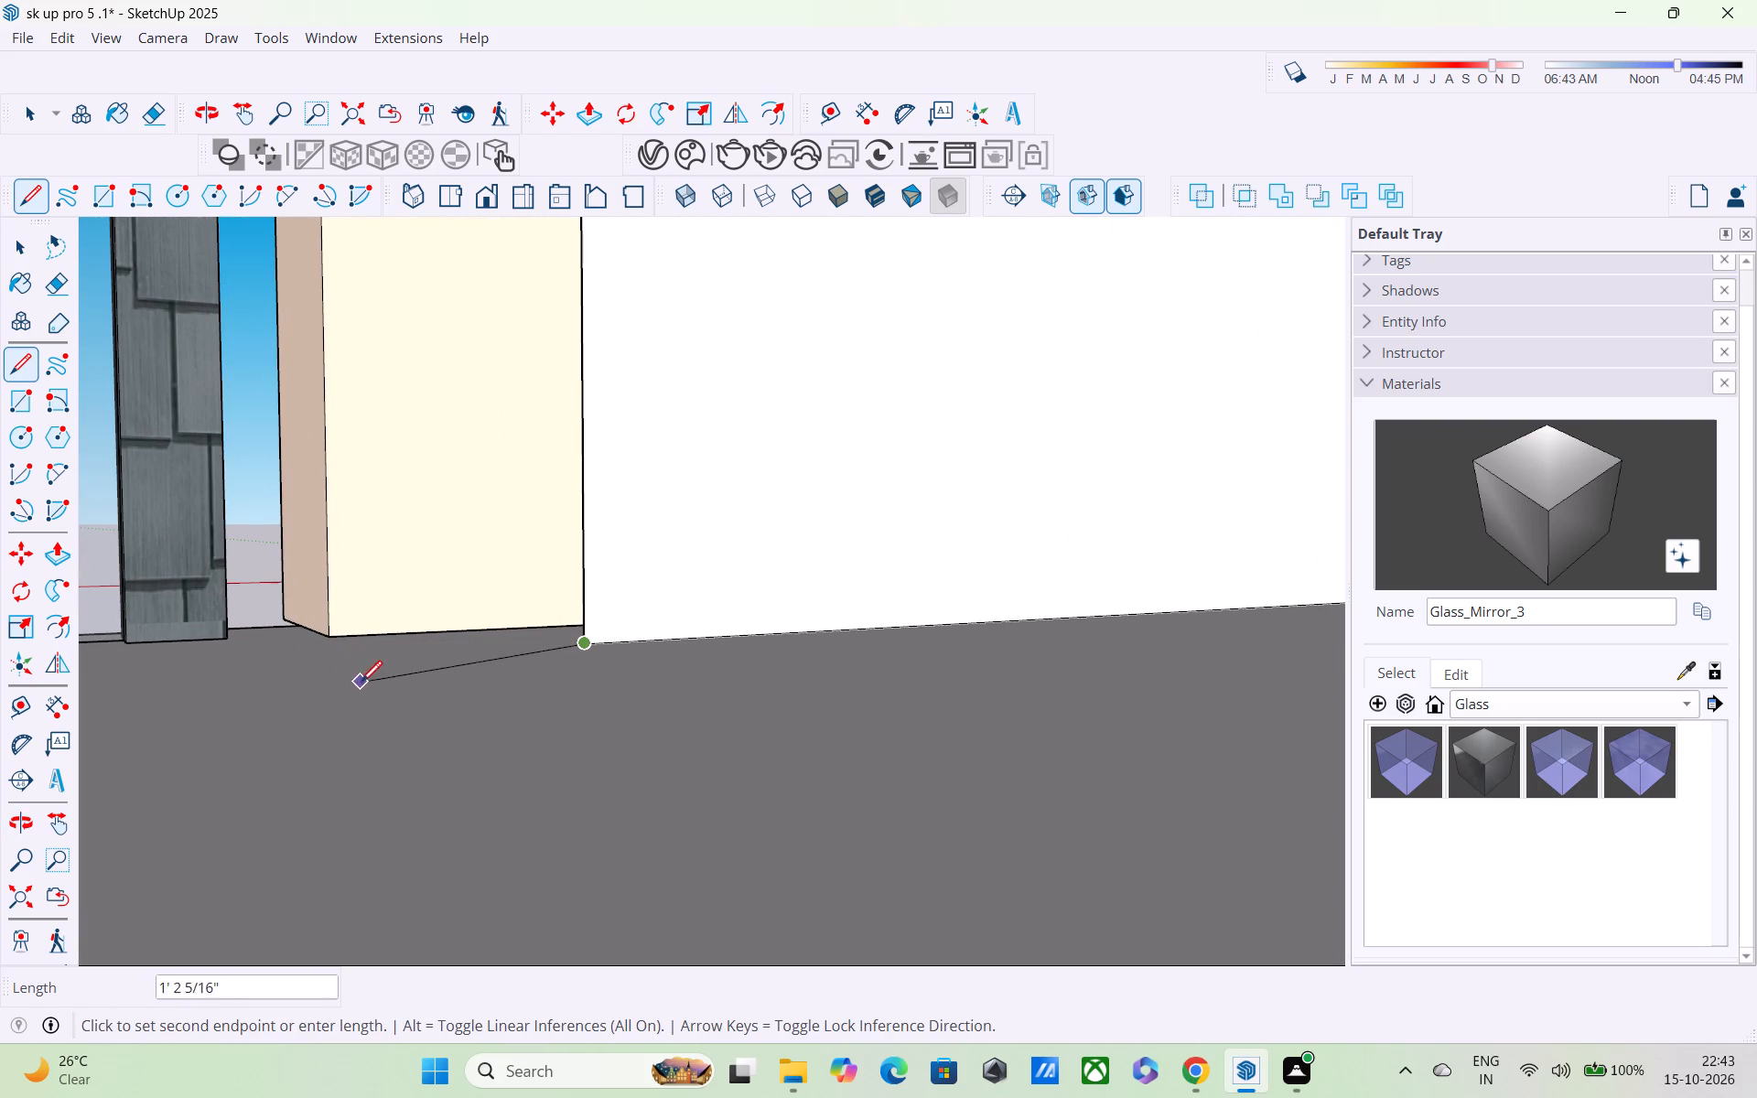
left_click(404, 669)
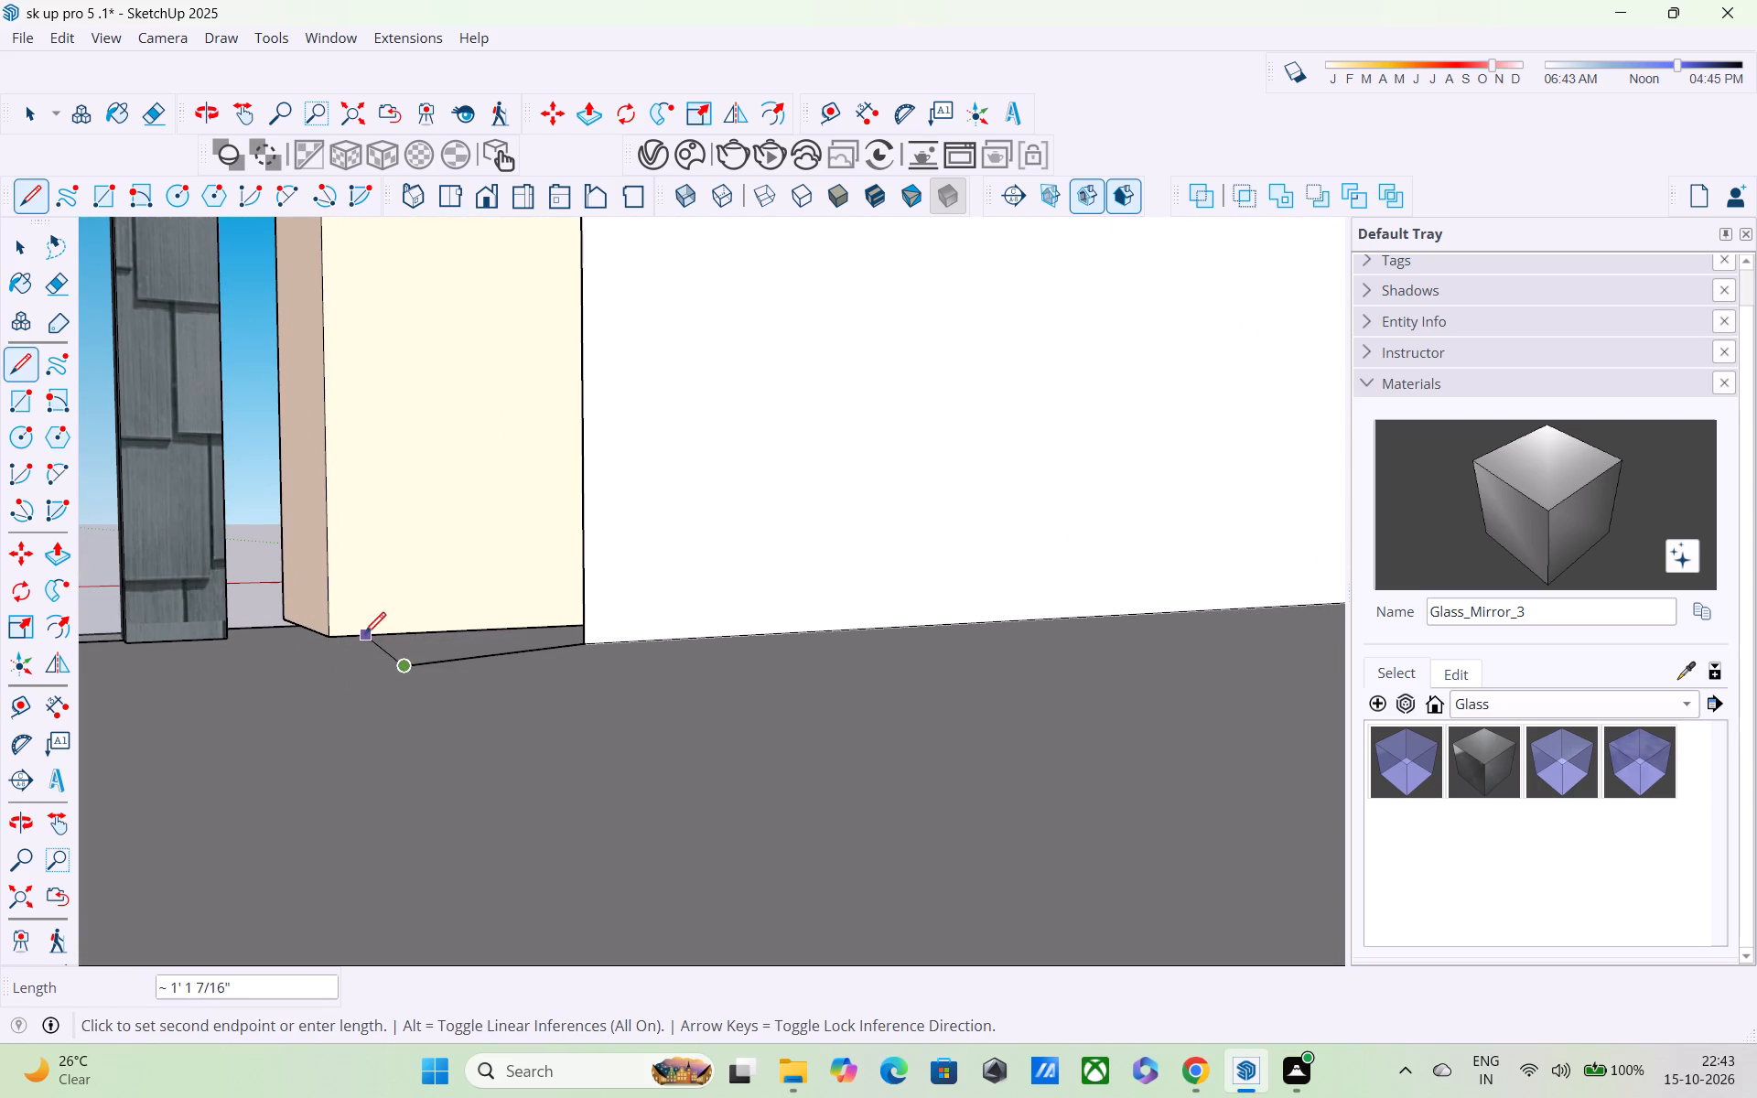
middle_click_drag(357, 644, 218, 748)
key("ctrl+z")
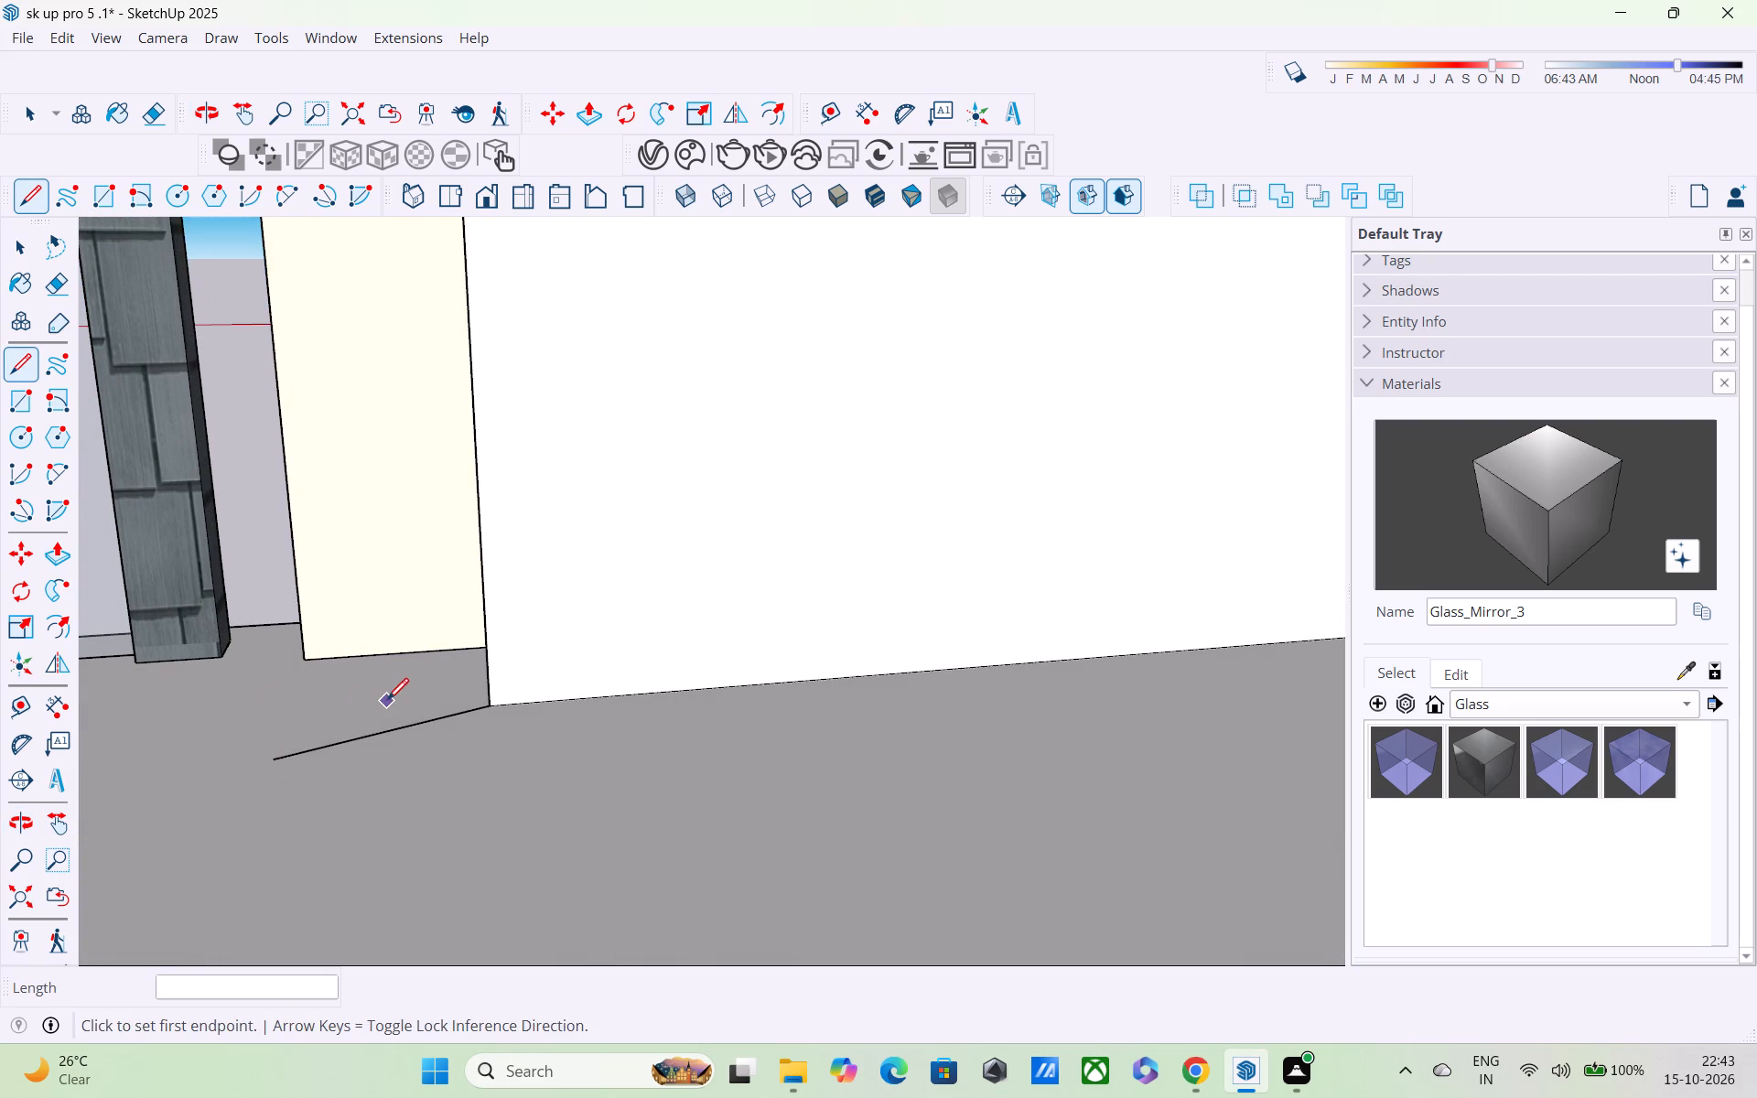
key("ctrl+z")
Draw a floor line about 8 3/8" outward from the wall face's bottom corner, and another about 9 1/16" to the cream pillar's corner.
left_click(492, 706)
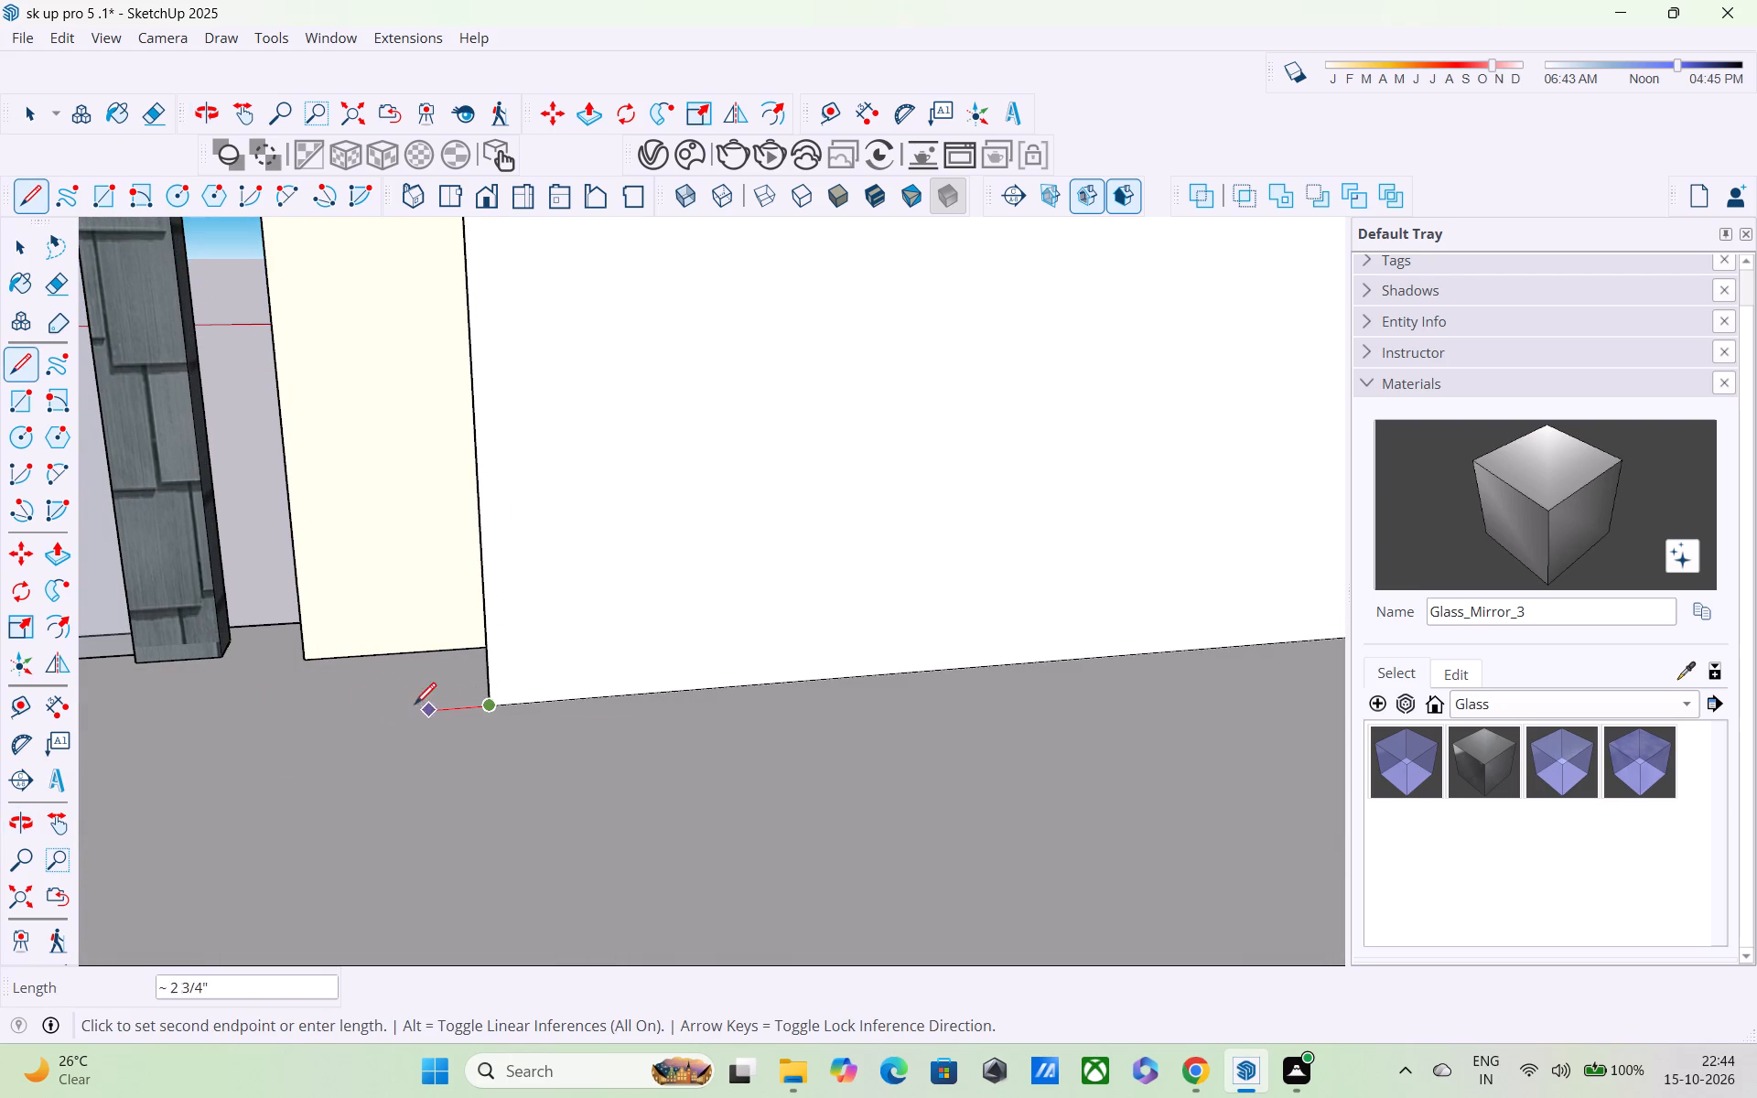
left_click(304, 716)
left_click(298, 663)
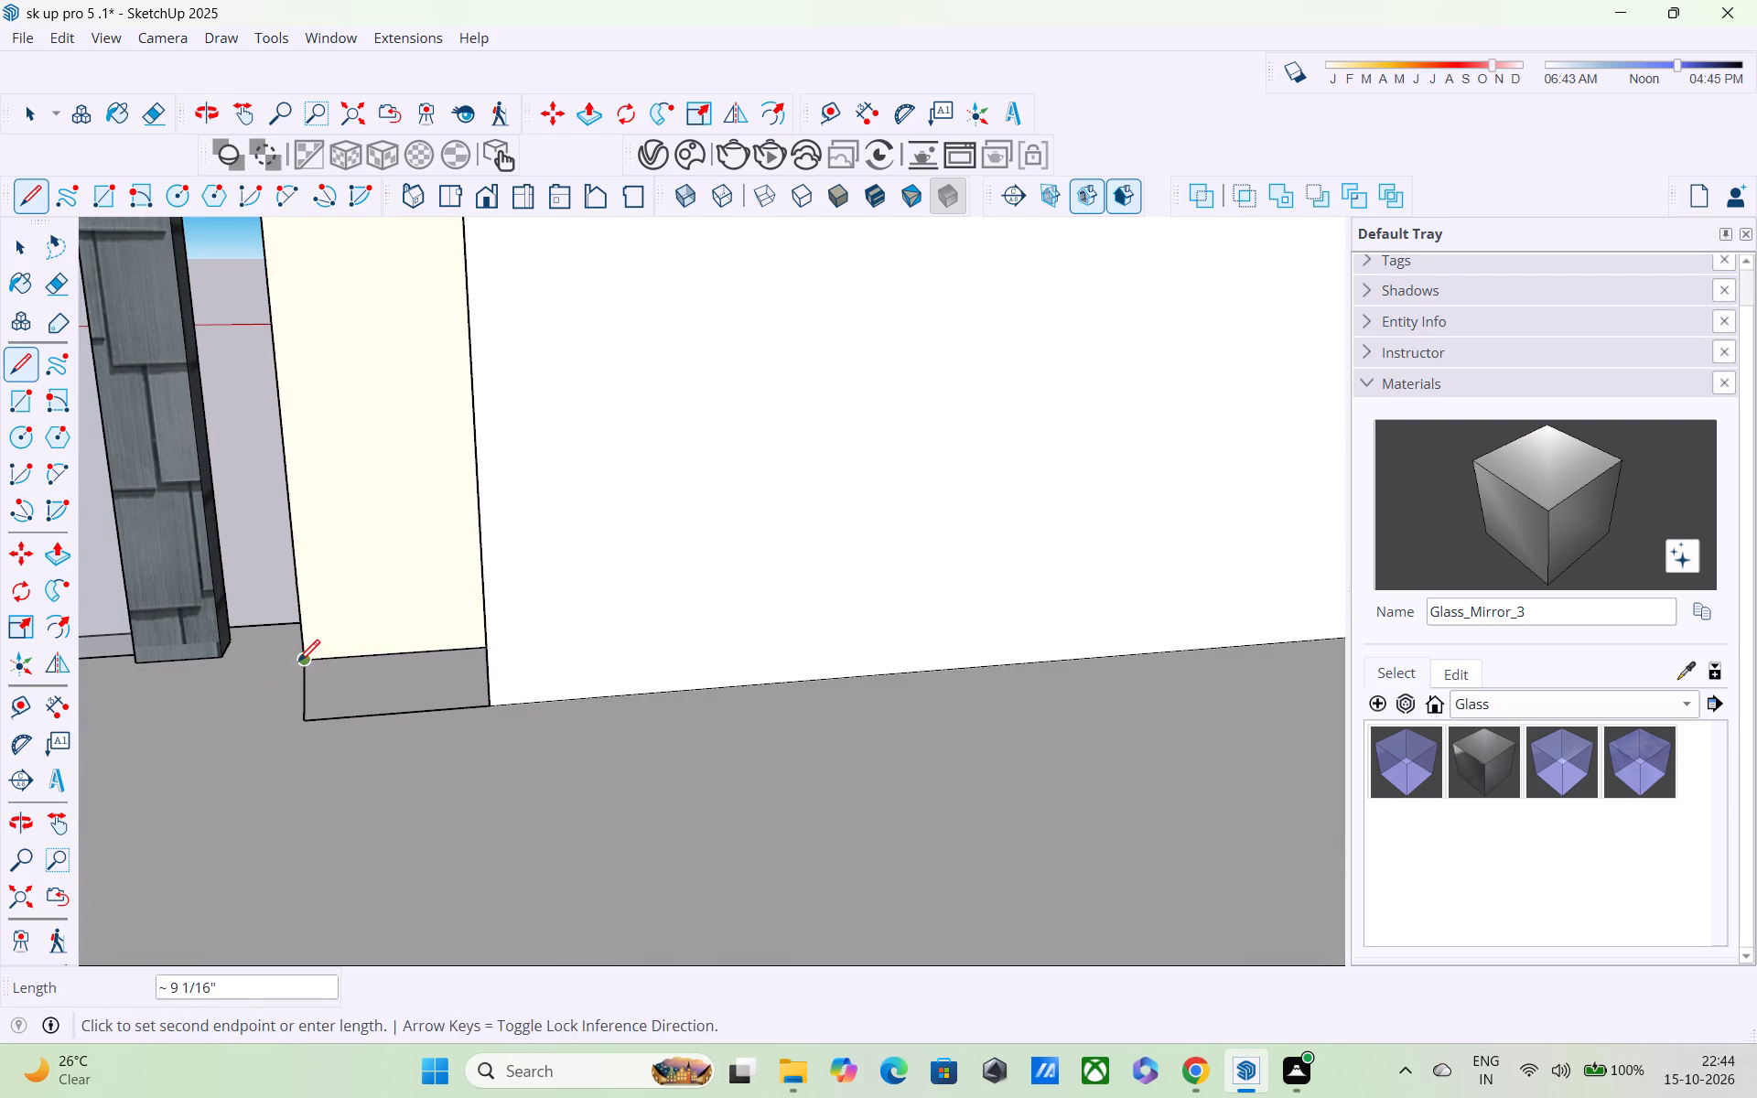
middle_click_drag(353, 699, 864, 645)
scroll(865, 649, "down", 3)
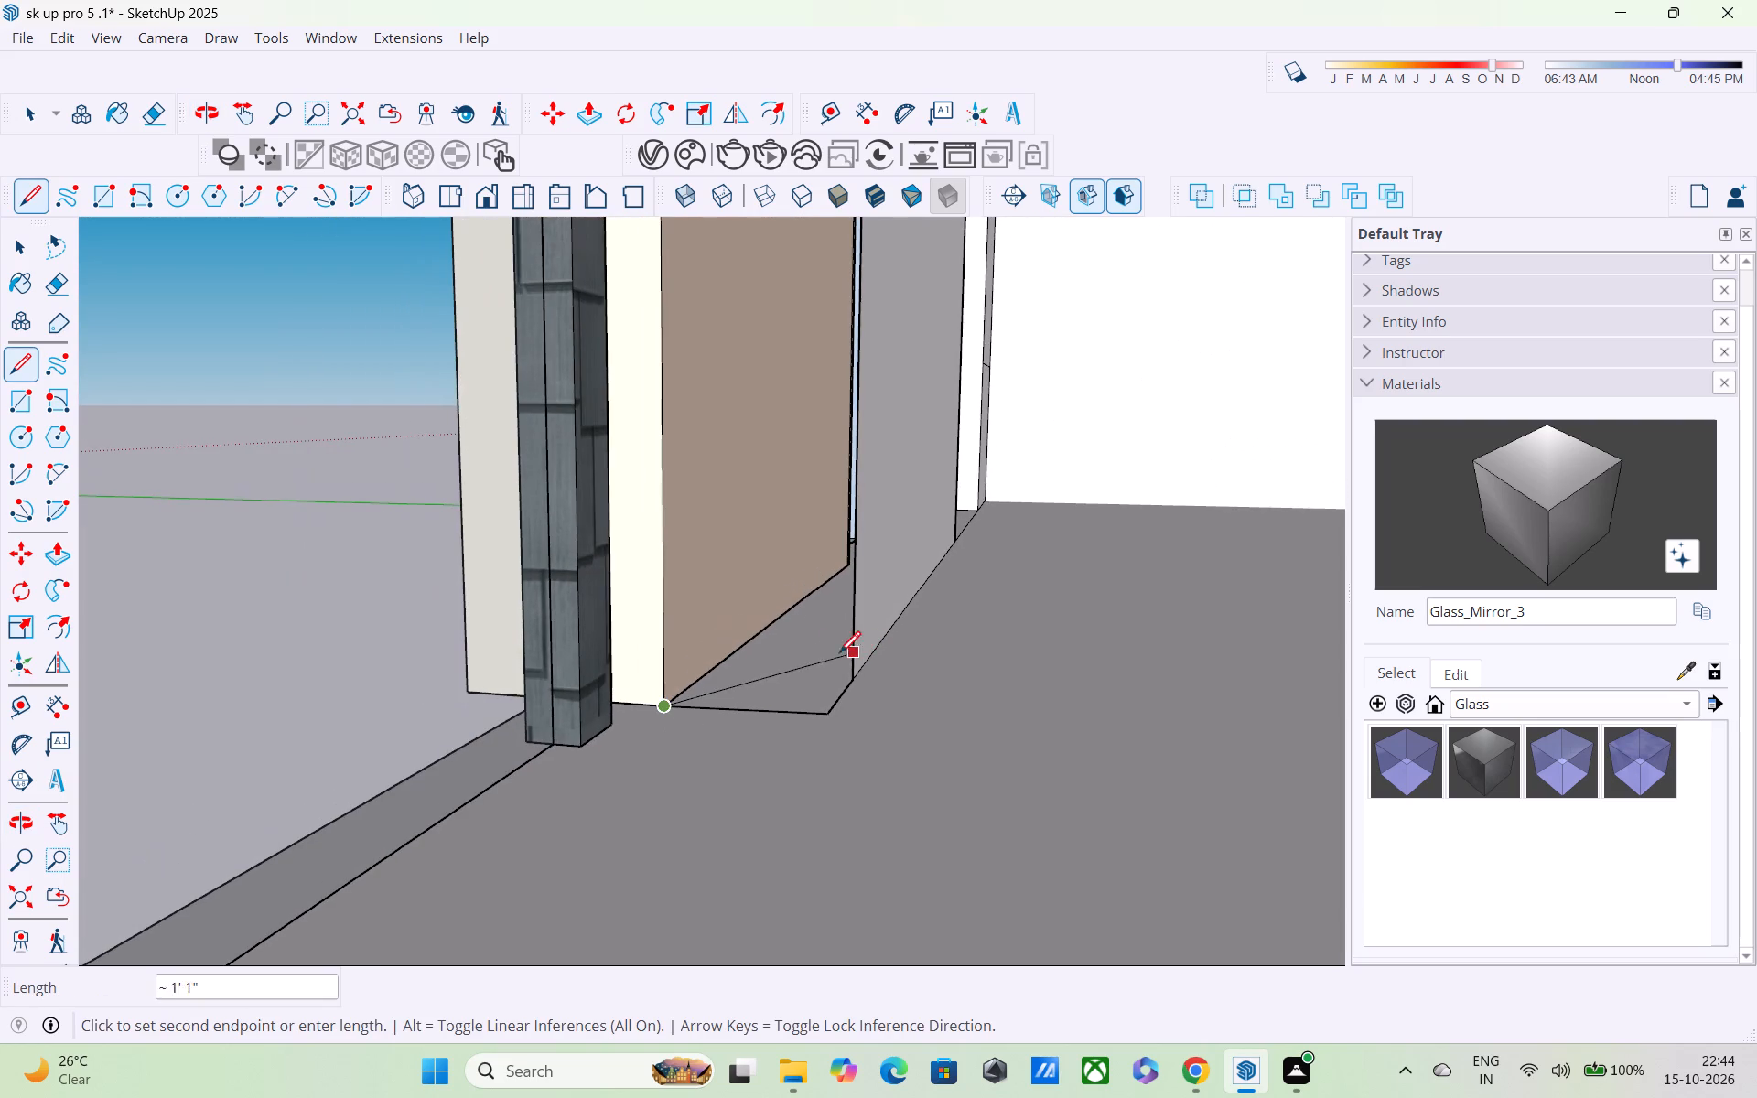
key("Escape")
Draw an upright rectangle about 9 1/16" wide from the new floor line's outer corner up to the slatted ceiling, meeting the cream pillar.
key("r")
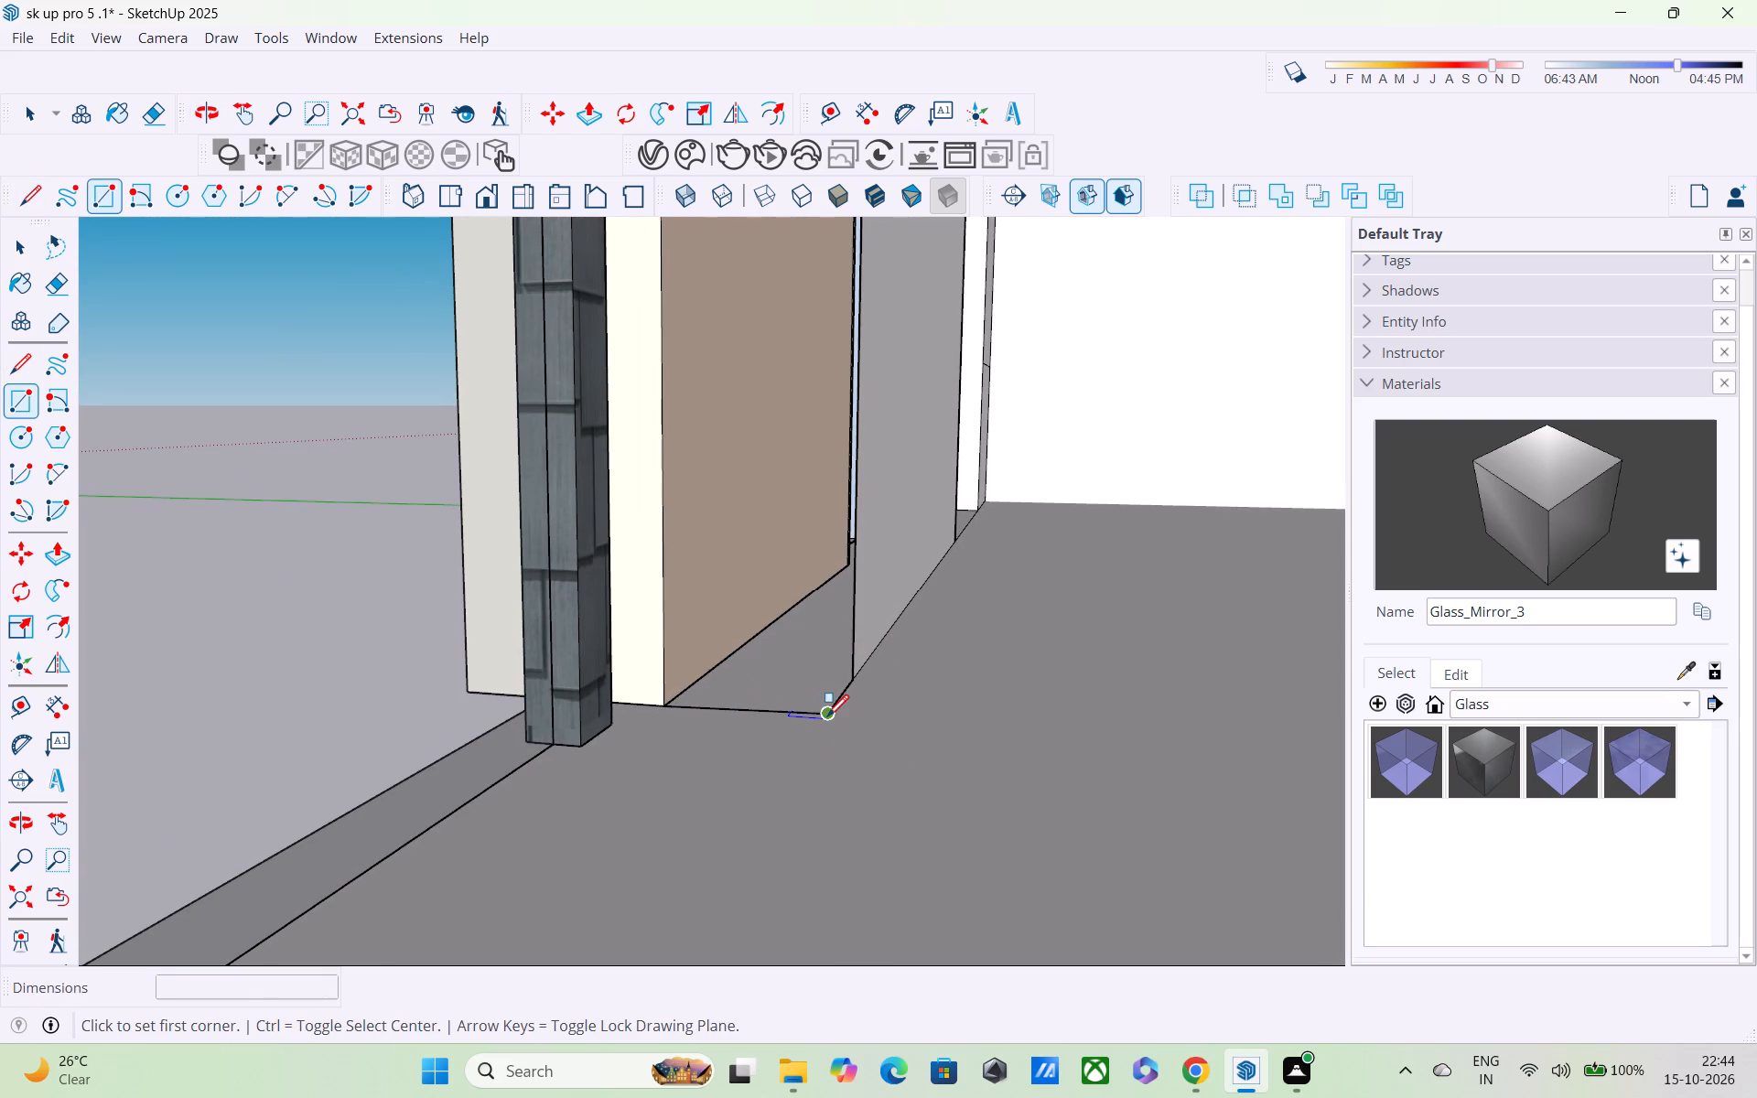
left_click(827, 718)
scroll(821, 610, "down", 9)
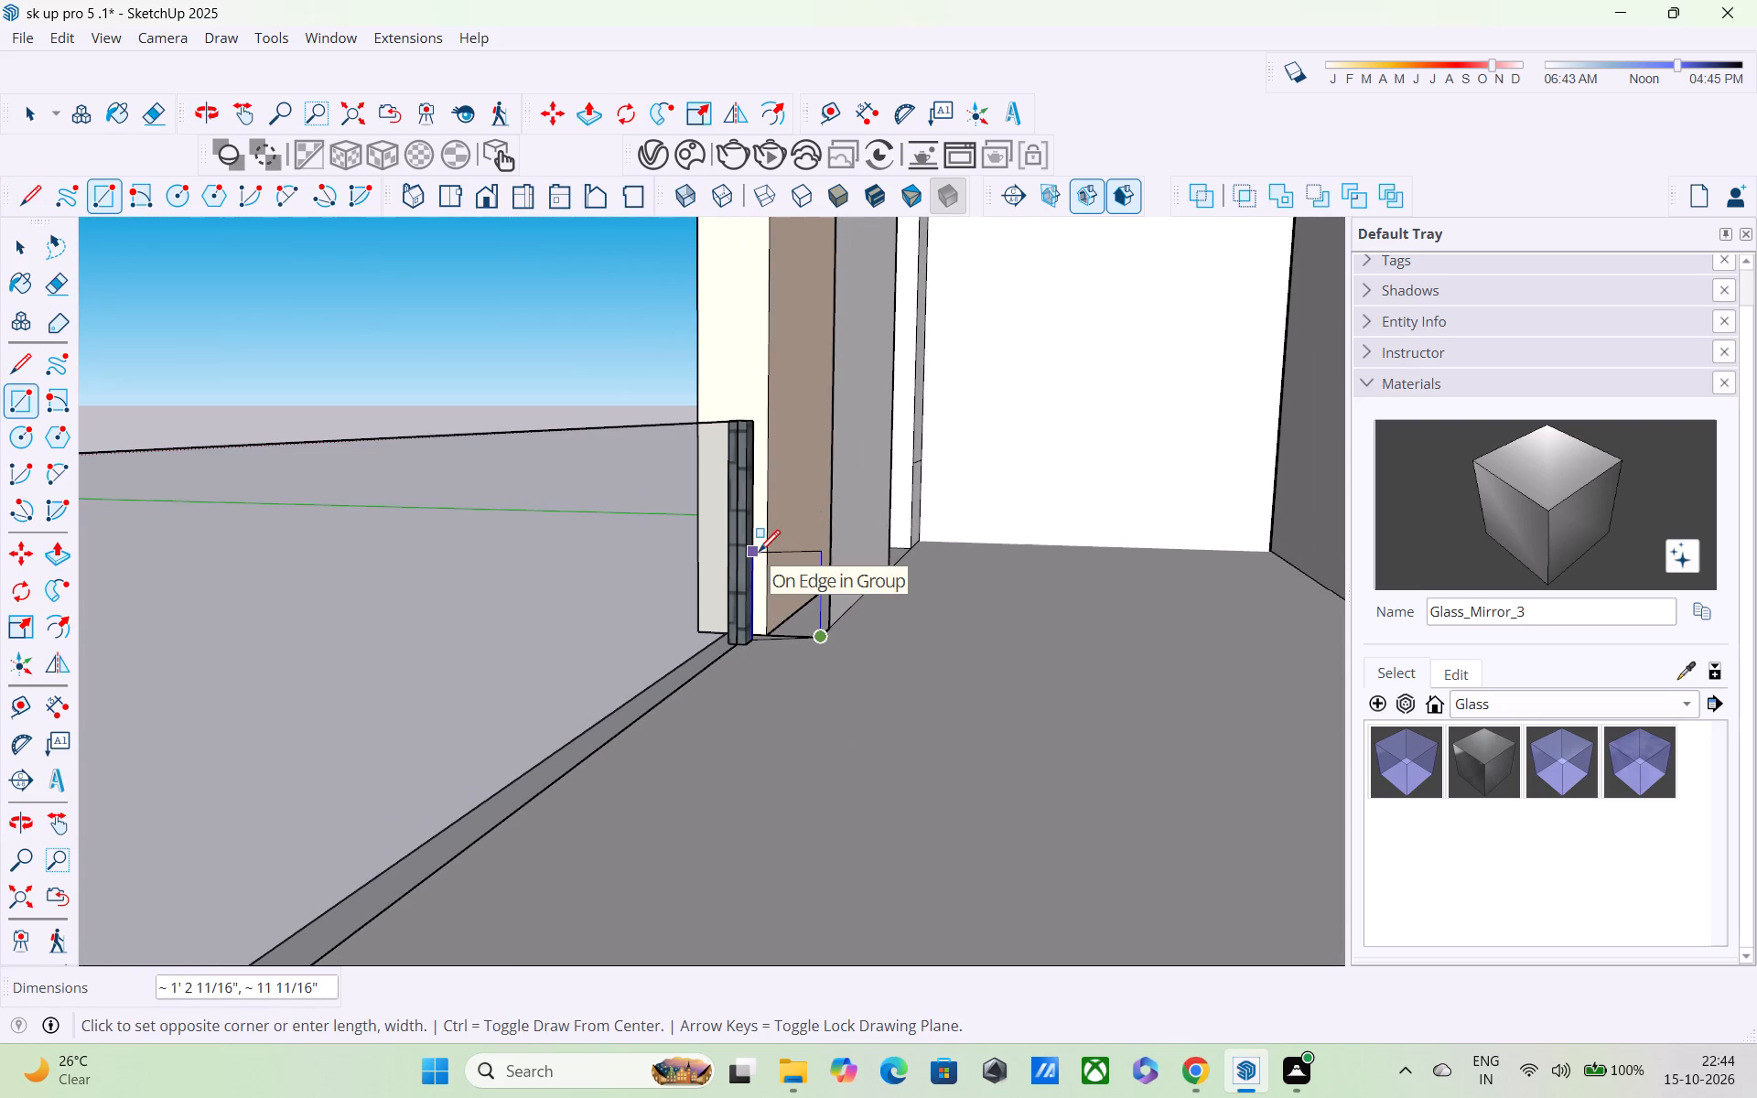
middle_click_drag(759, 554, 910, 826, "shift")
scroll(920, 723, "down", 5)
middle_click_drag(932, 502, 973, 584, "shift")
middle_click_drag(985, 535, 998, 343, "shift")
scroll(998, 568, "up", 4, "shift")
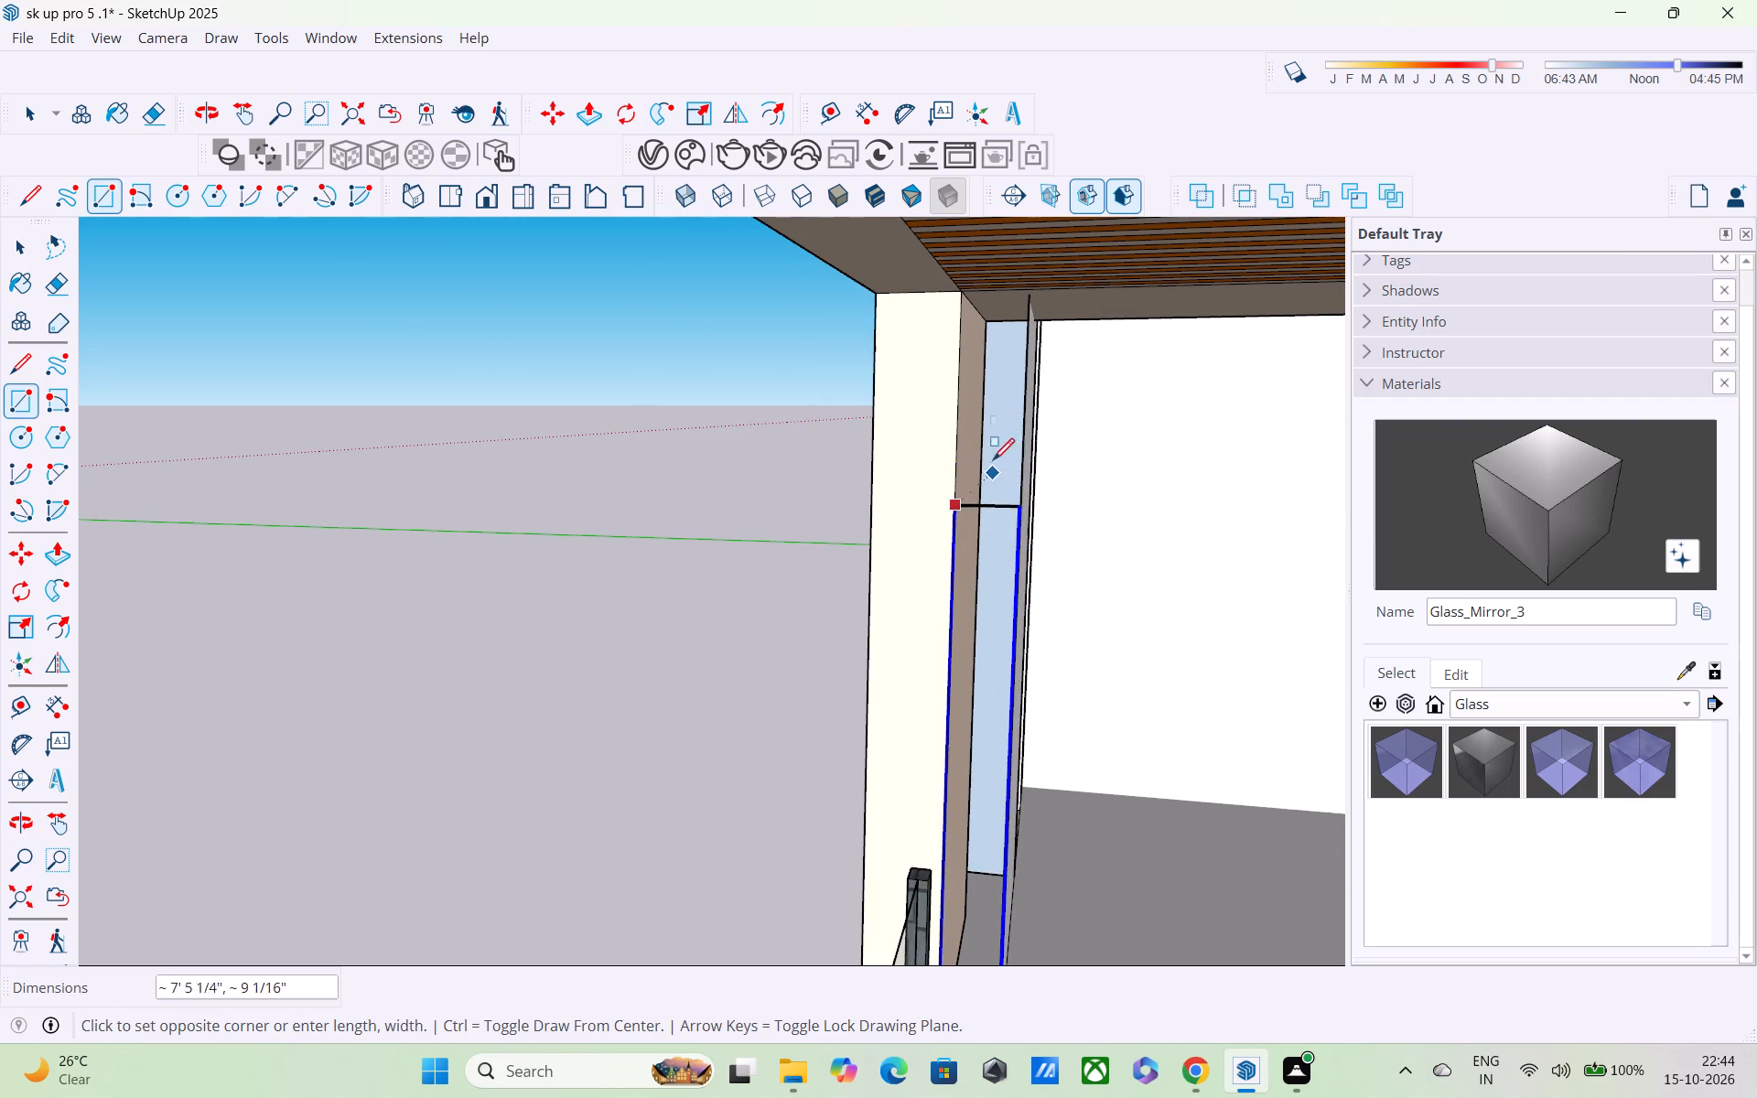
scroll(993, 378, "up", 3, "shift")
left_click(994, 301, "shift")
scroll(994, 334, "down", 1, "shift")
middle_click_drag(1007, 355, 1018, 366, "shift")
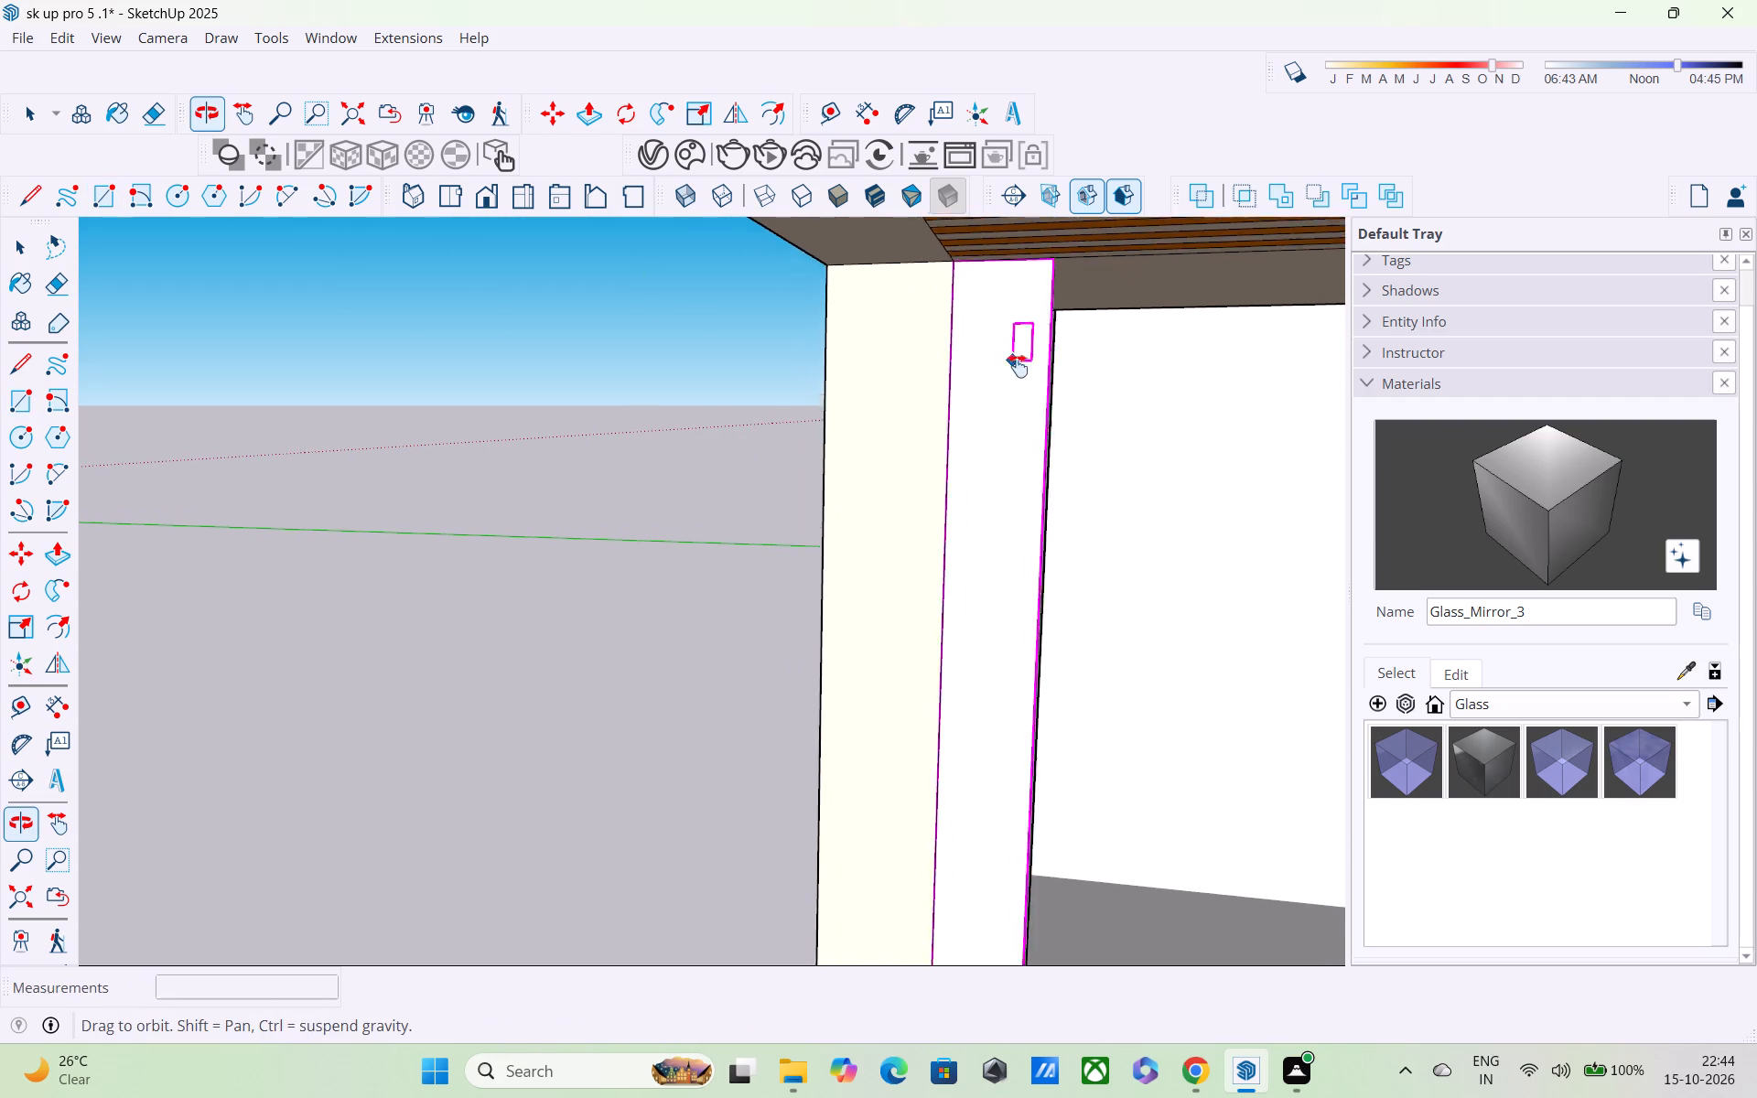
middle_click_drag(1018, 366, 1232, 413, "shift")
scroll(1232, 413, "up", 1, "shift")
scroll(1234, 412, "down", 5)
key("space")
scroll(809, 478, "down", 2)
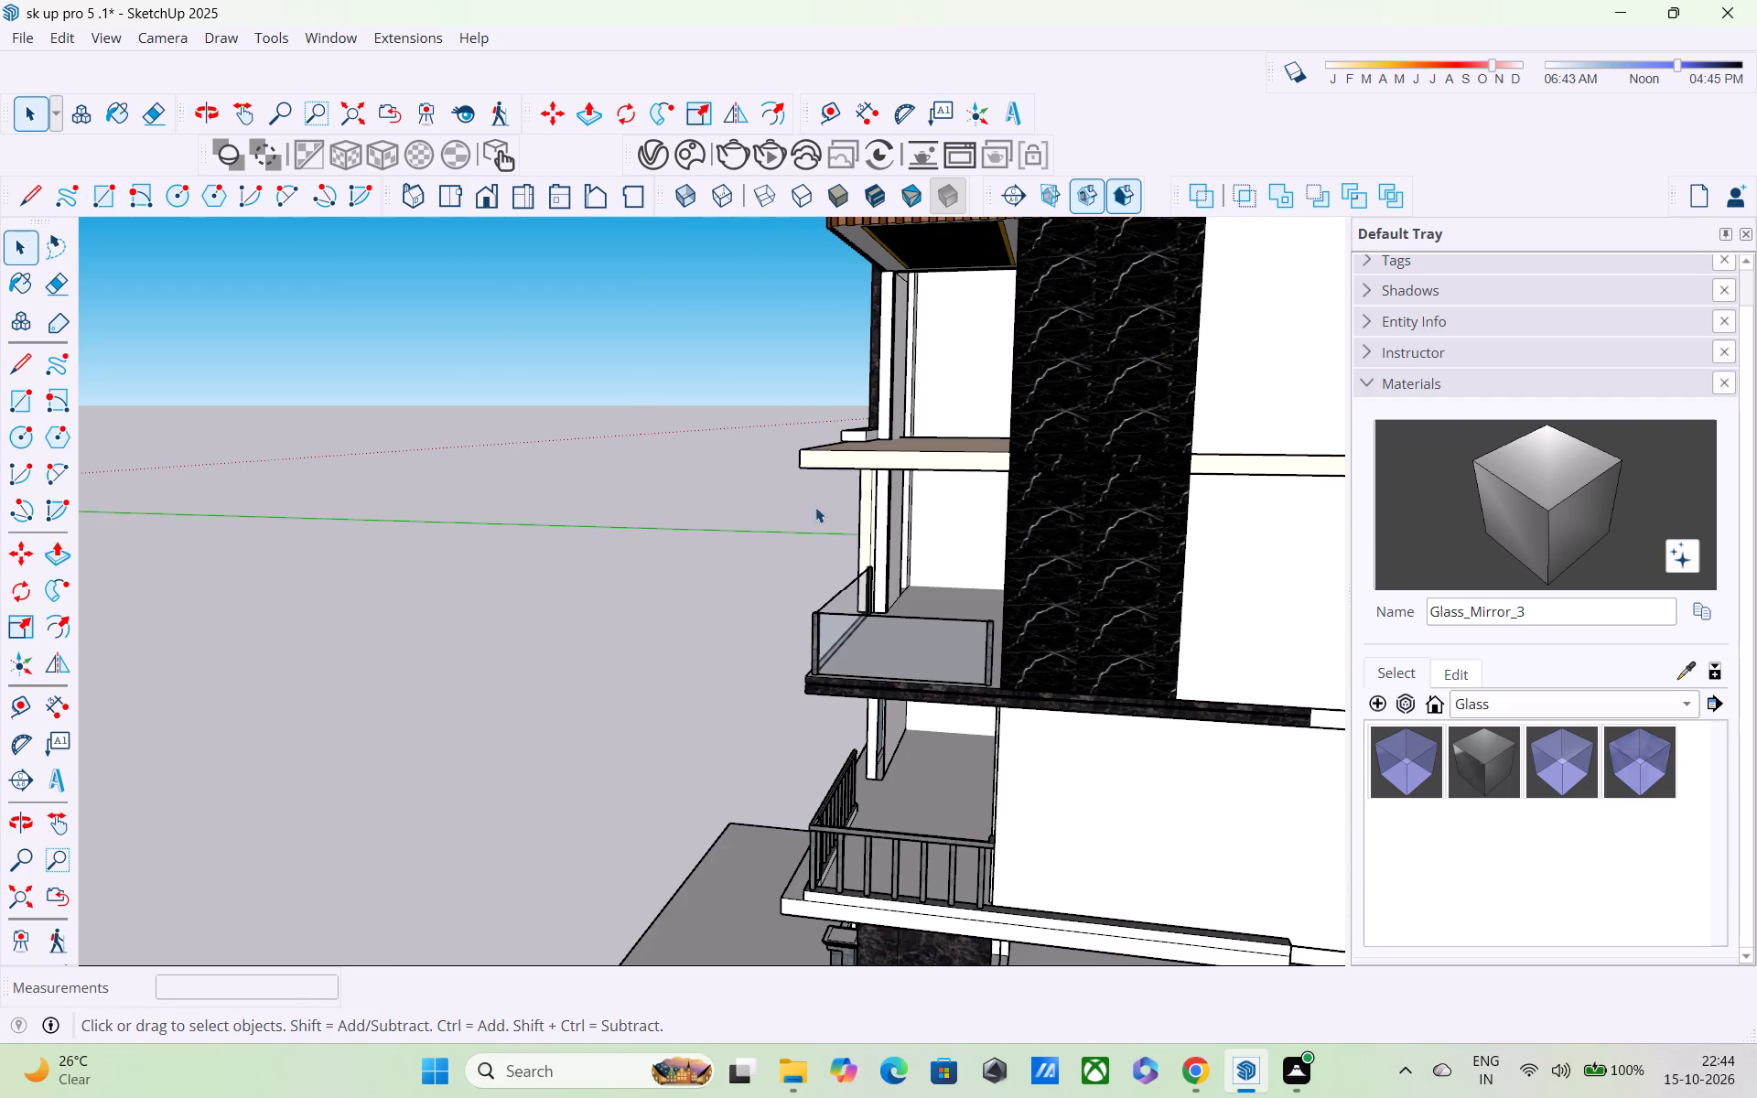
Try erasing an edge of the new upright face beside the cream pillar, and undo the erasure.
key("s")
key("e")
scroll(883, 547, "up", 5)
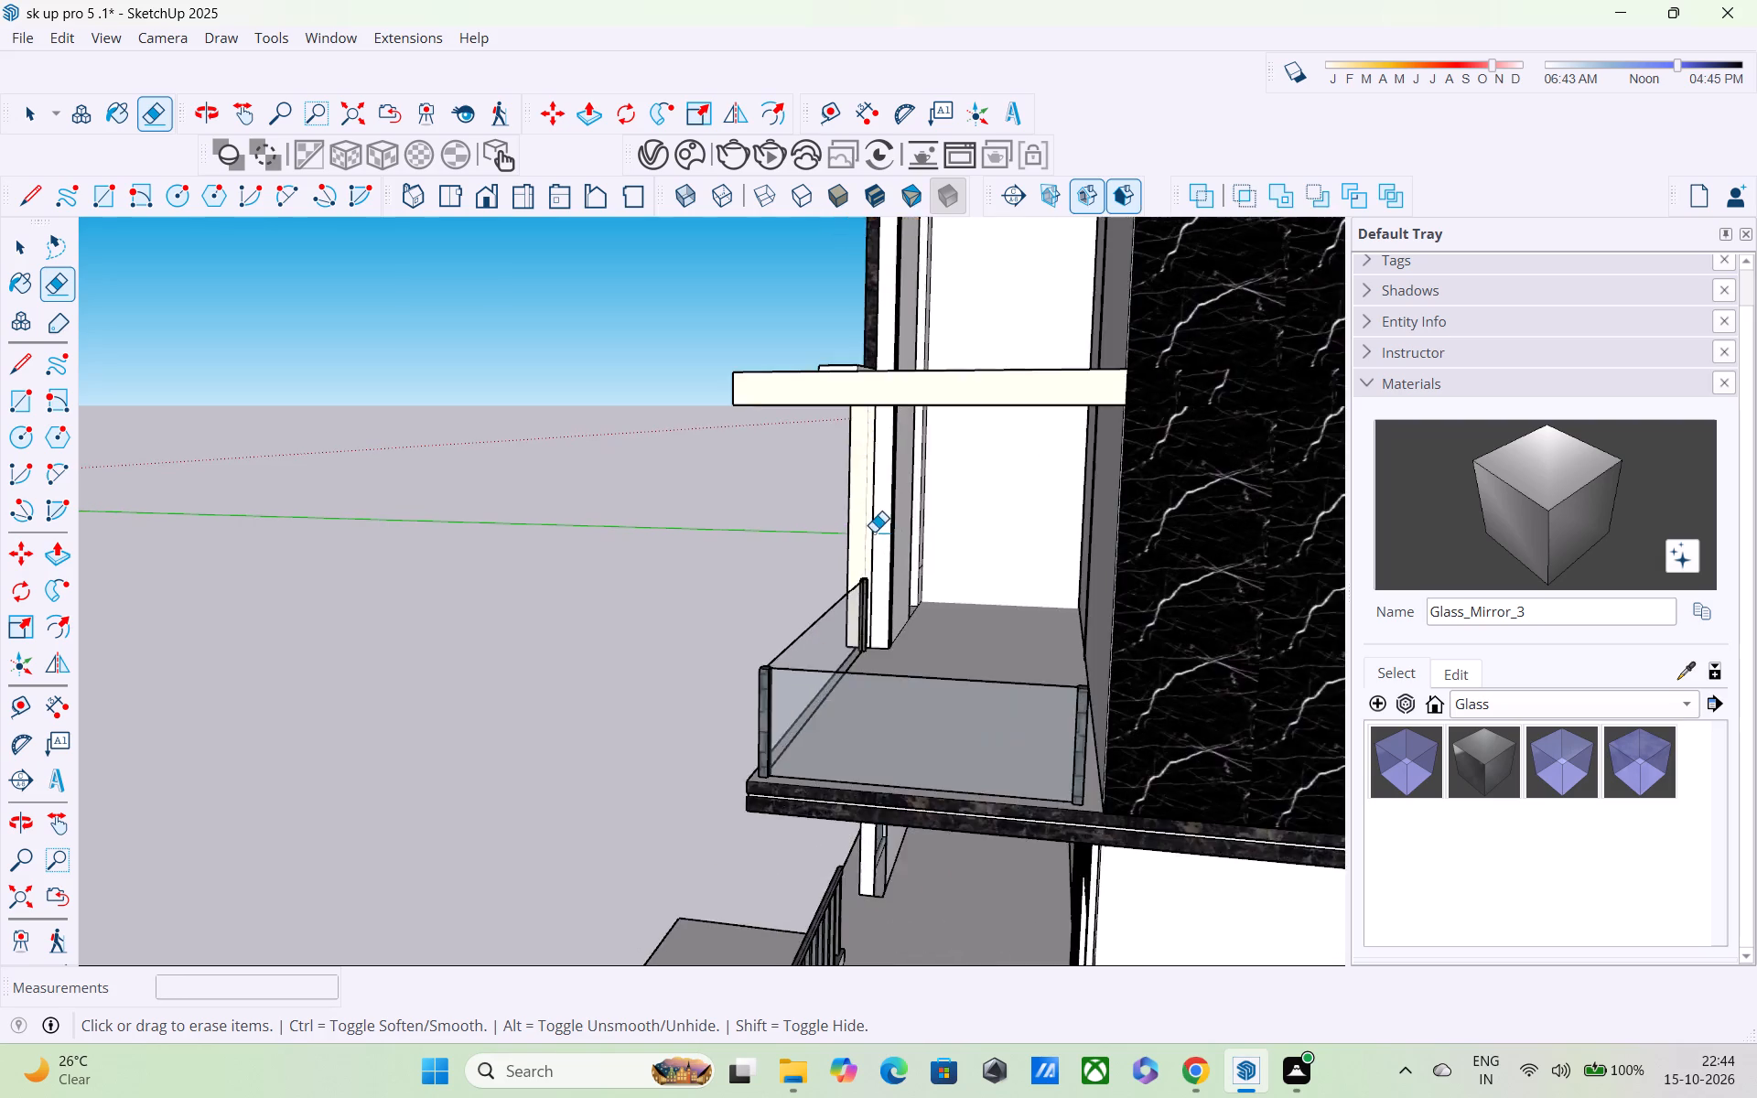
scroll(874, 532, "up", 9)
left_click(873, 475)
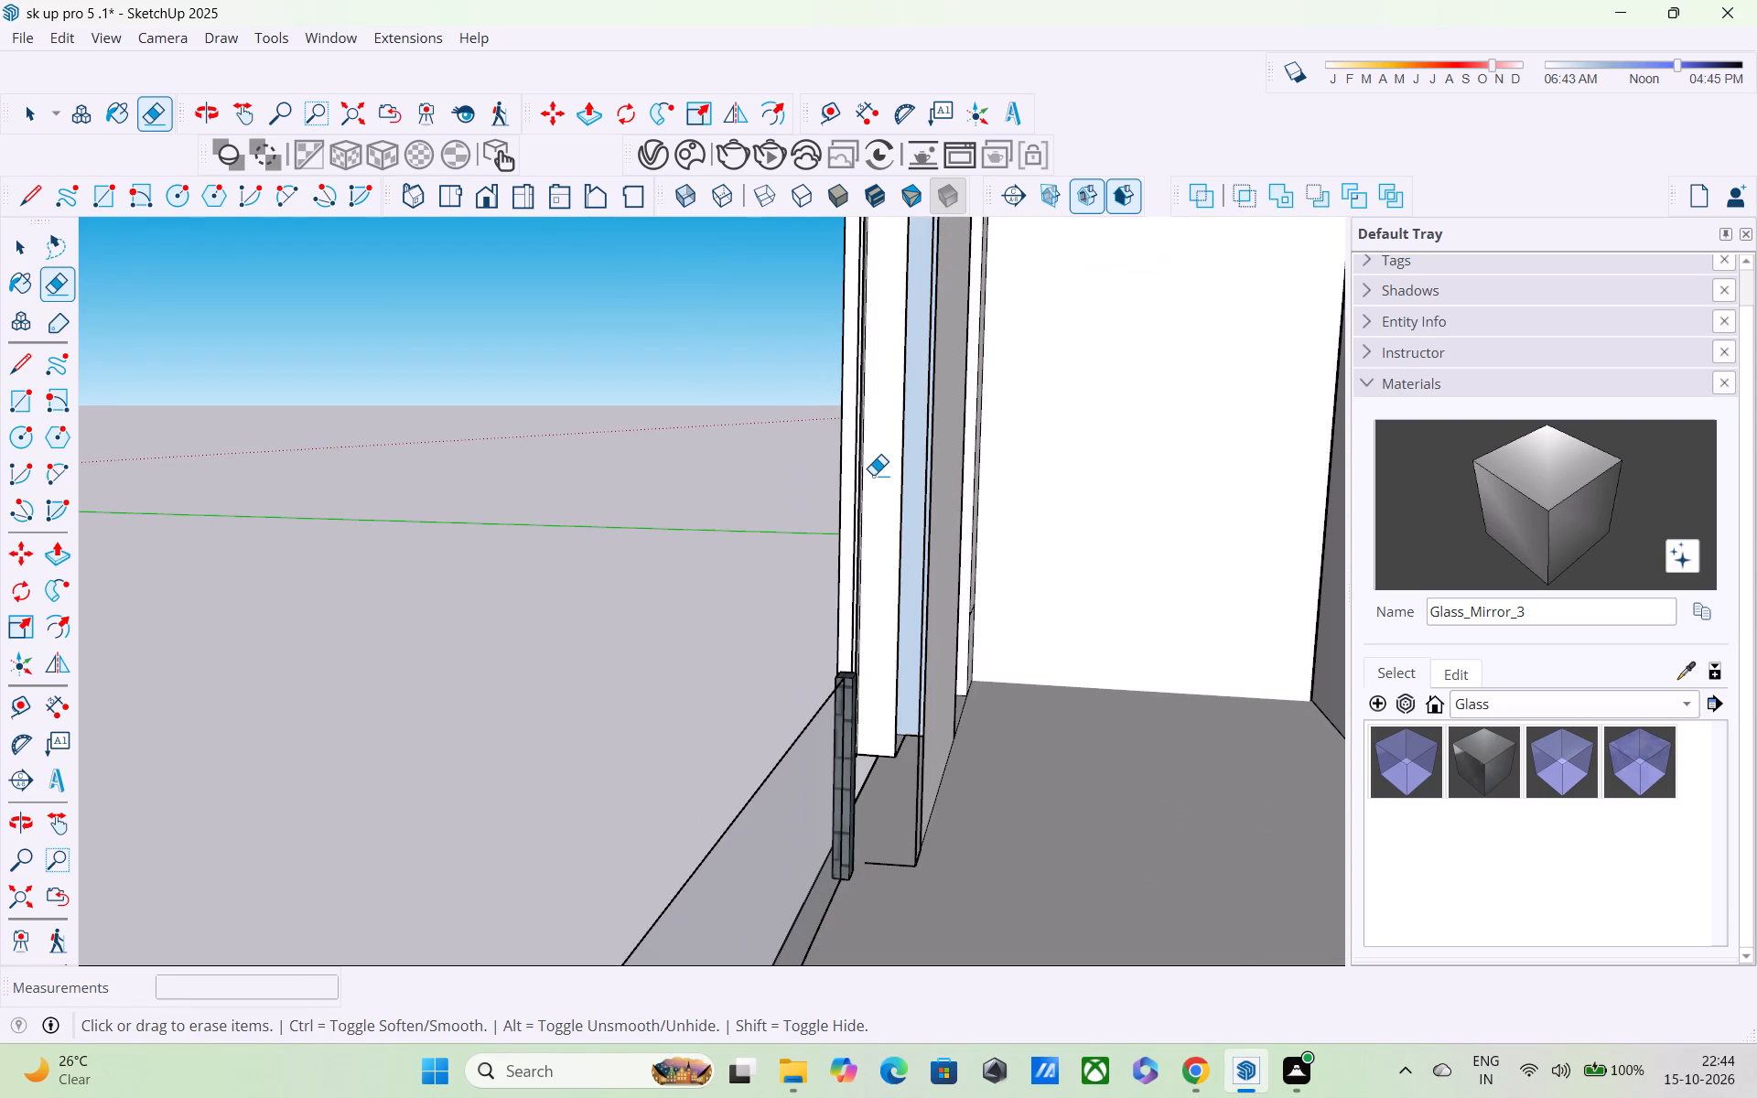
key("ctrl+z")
Examine the new wall face at the glass-railed balcony corner from the inner side and the front.
scroll(868, 499, "down", 3)
scroll(882, 684, "up", 4)
middle_click_drag(929, 711, 909, 700)
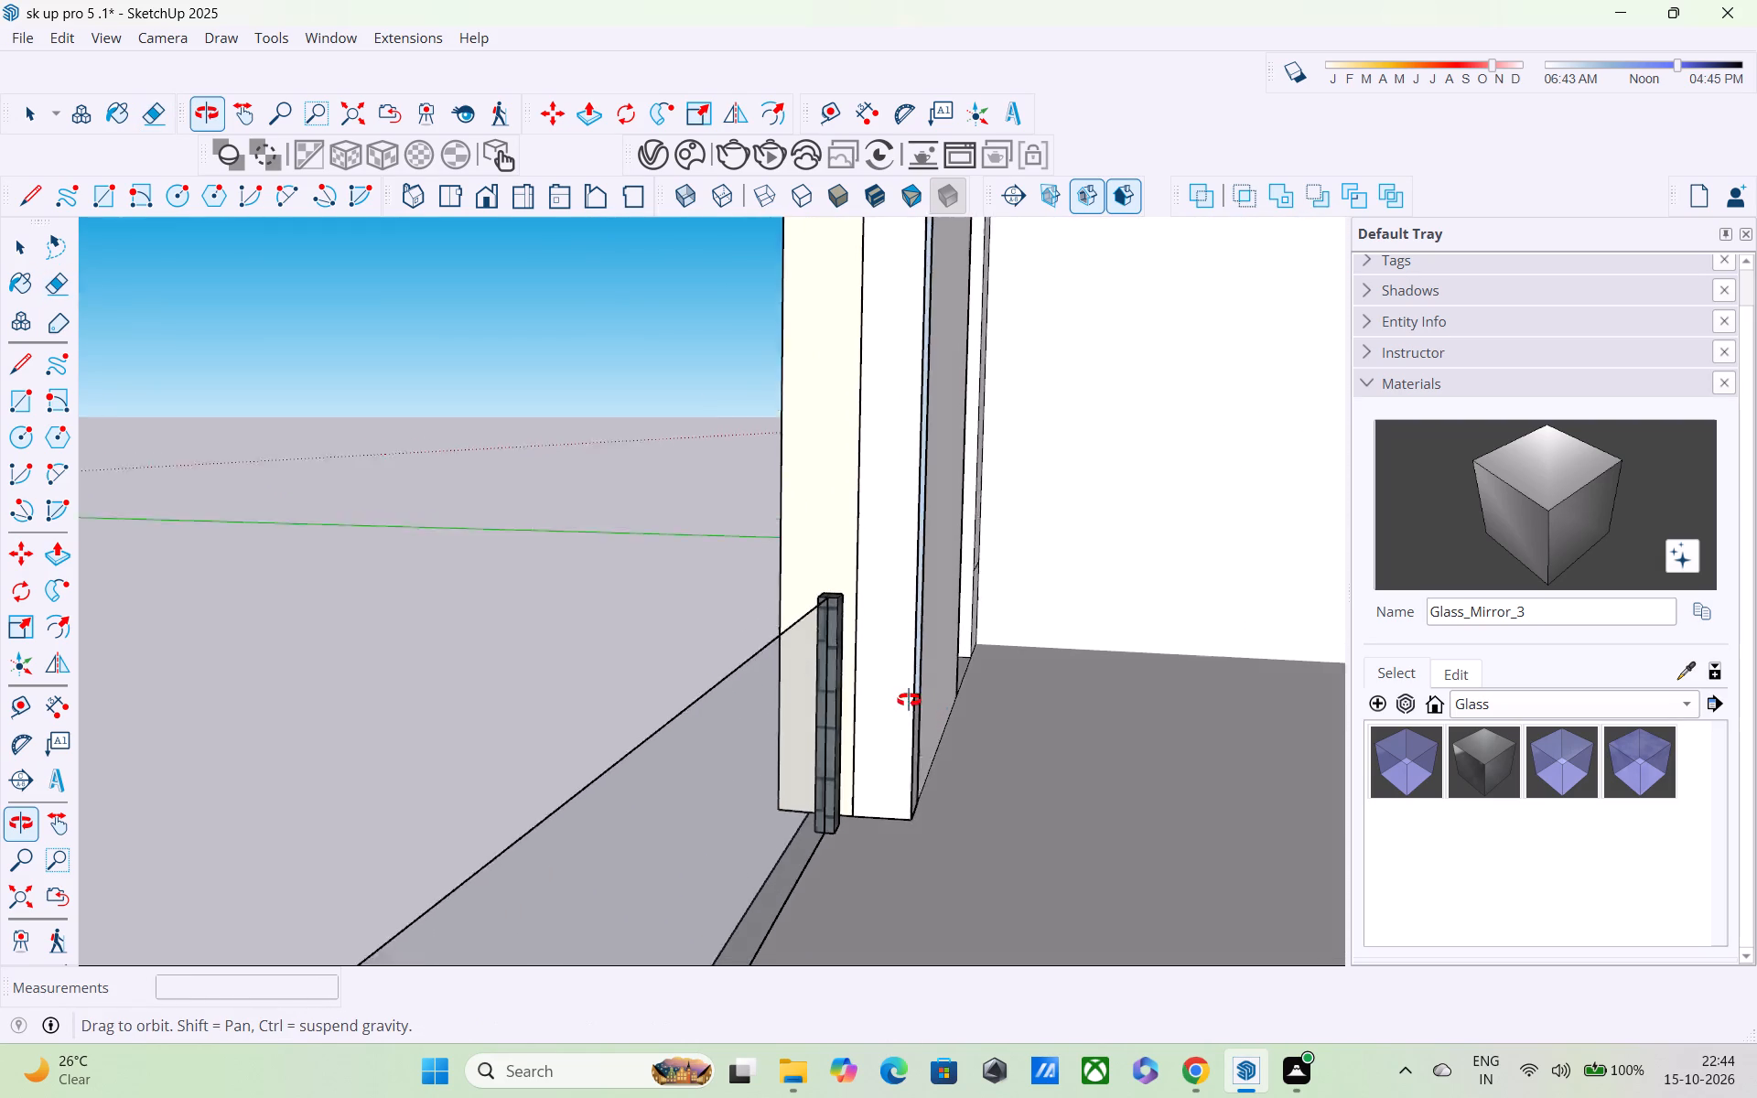
middle_click_drag(909, 700, 981, 665)
scroll(981, 665, "up", 1)
scroll(976, 662, "down", 6)
middle_click_drag(976, 661, 1134, 675)
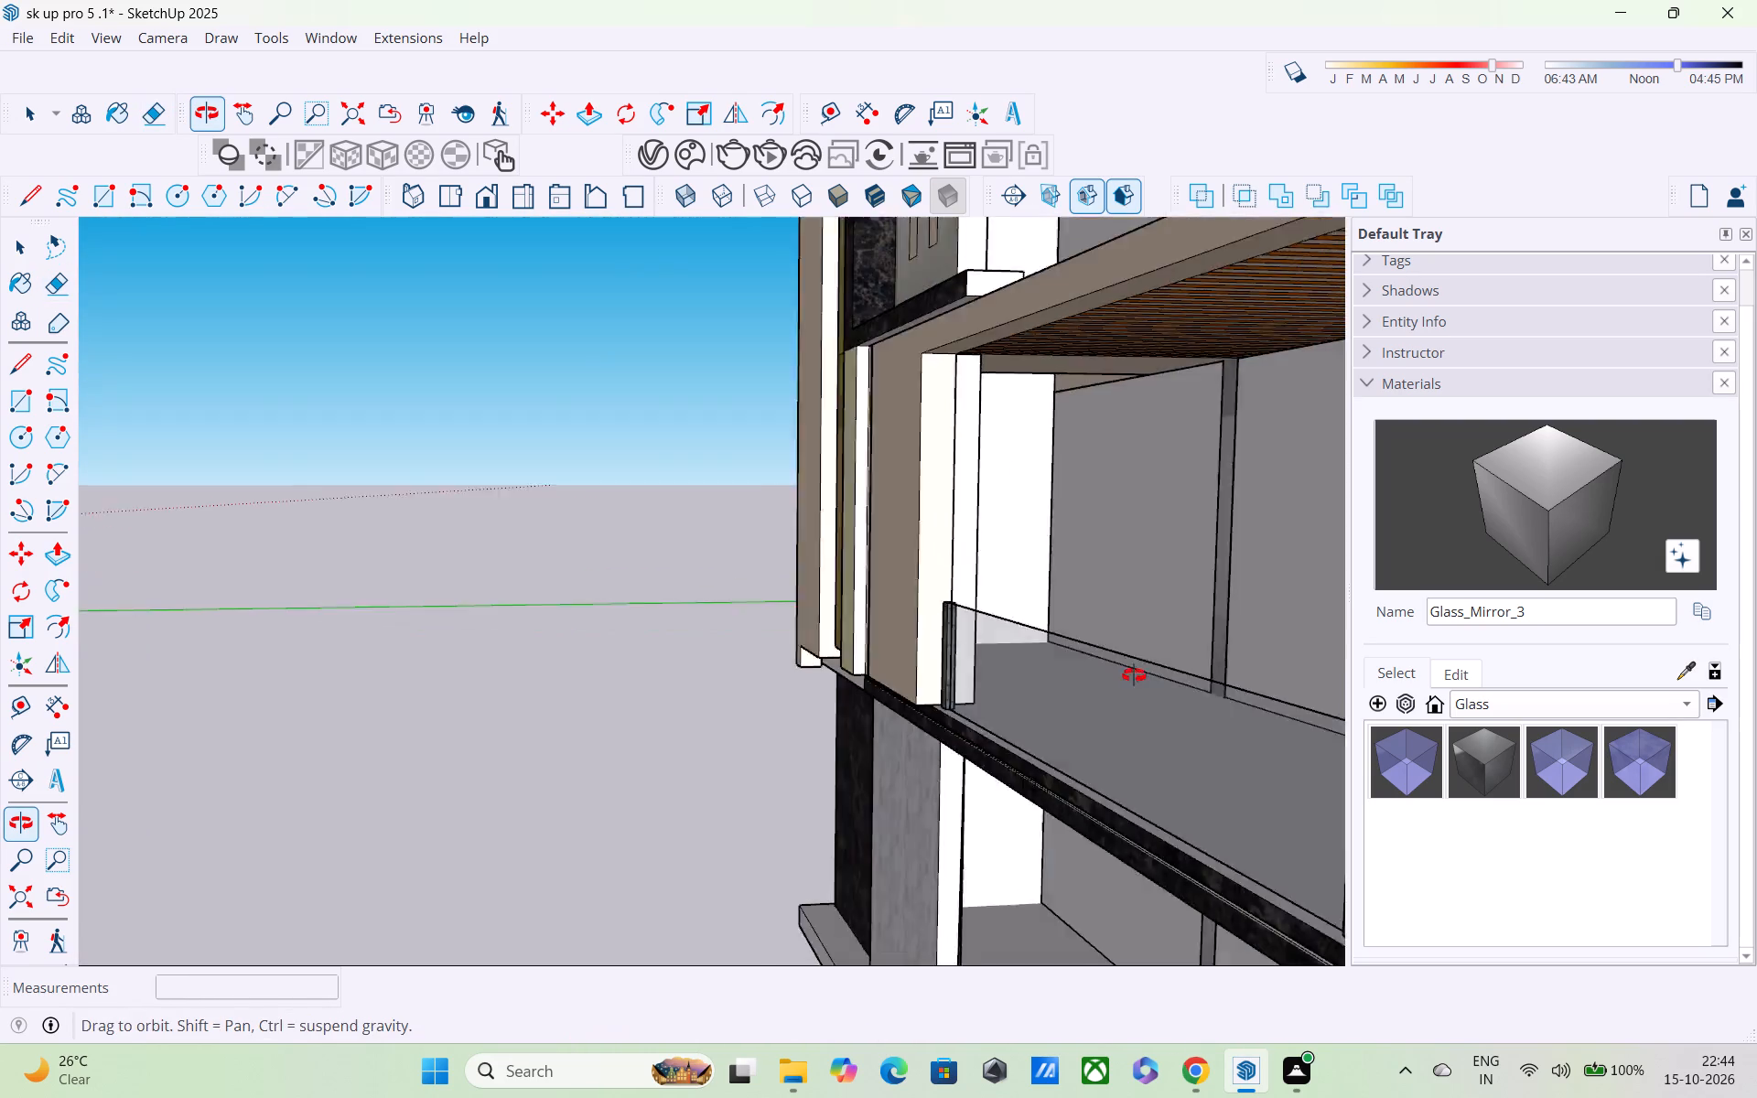
middle_click_drag(1134, 675, 1319, 630)
middle_click_drag(1100, 633, 1331, 678)
scroll(1051, 671, "up", 3)
scroll(1051, 671, "down", 3)
middle_click_drag(1064, 675, 1152, 697)
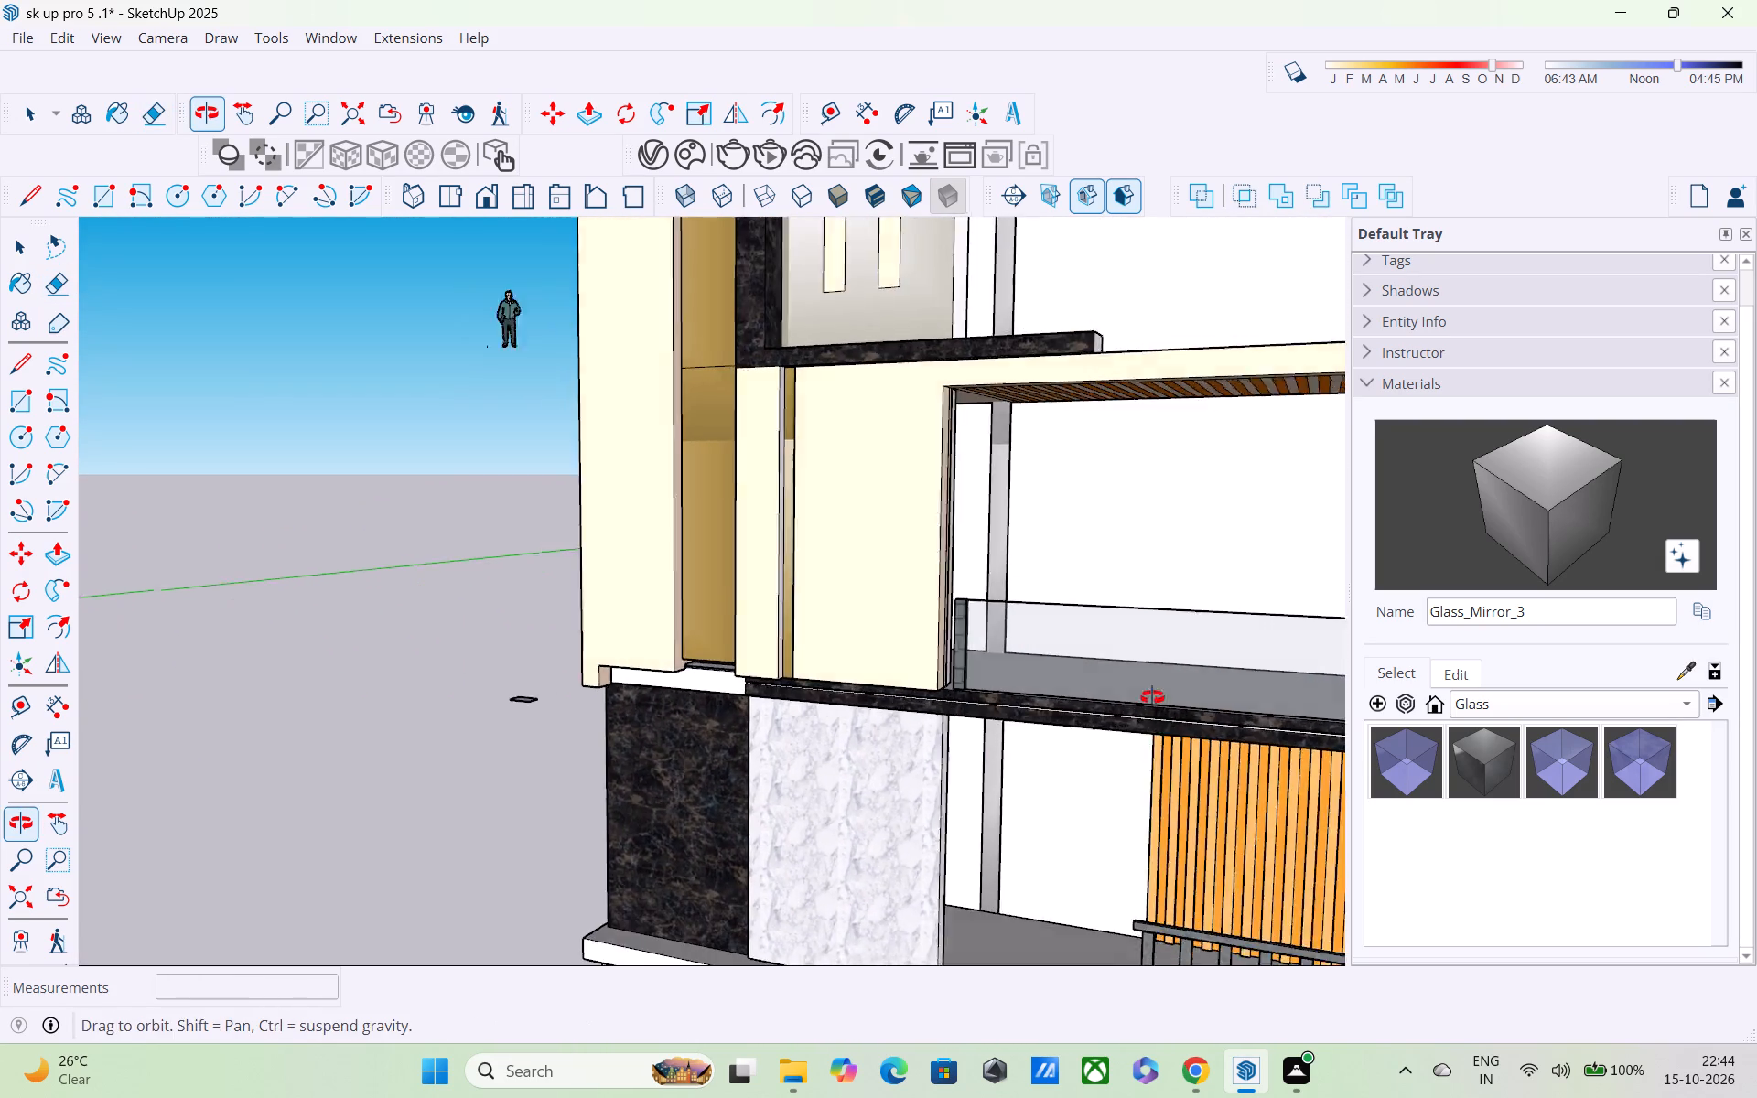
middle_click_drag(1152, 697, 1297, 708)
scroll(1256, 670, "down", 2)
middle_click_drag(1205, 663, 948, 590, "shift")
scroll(896, 591, "up", 1)
scroll(892, 591, "down", 3)
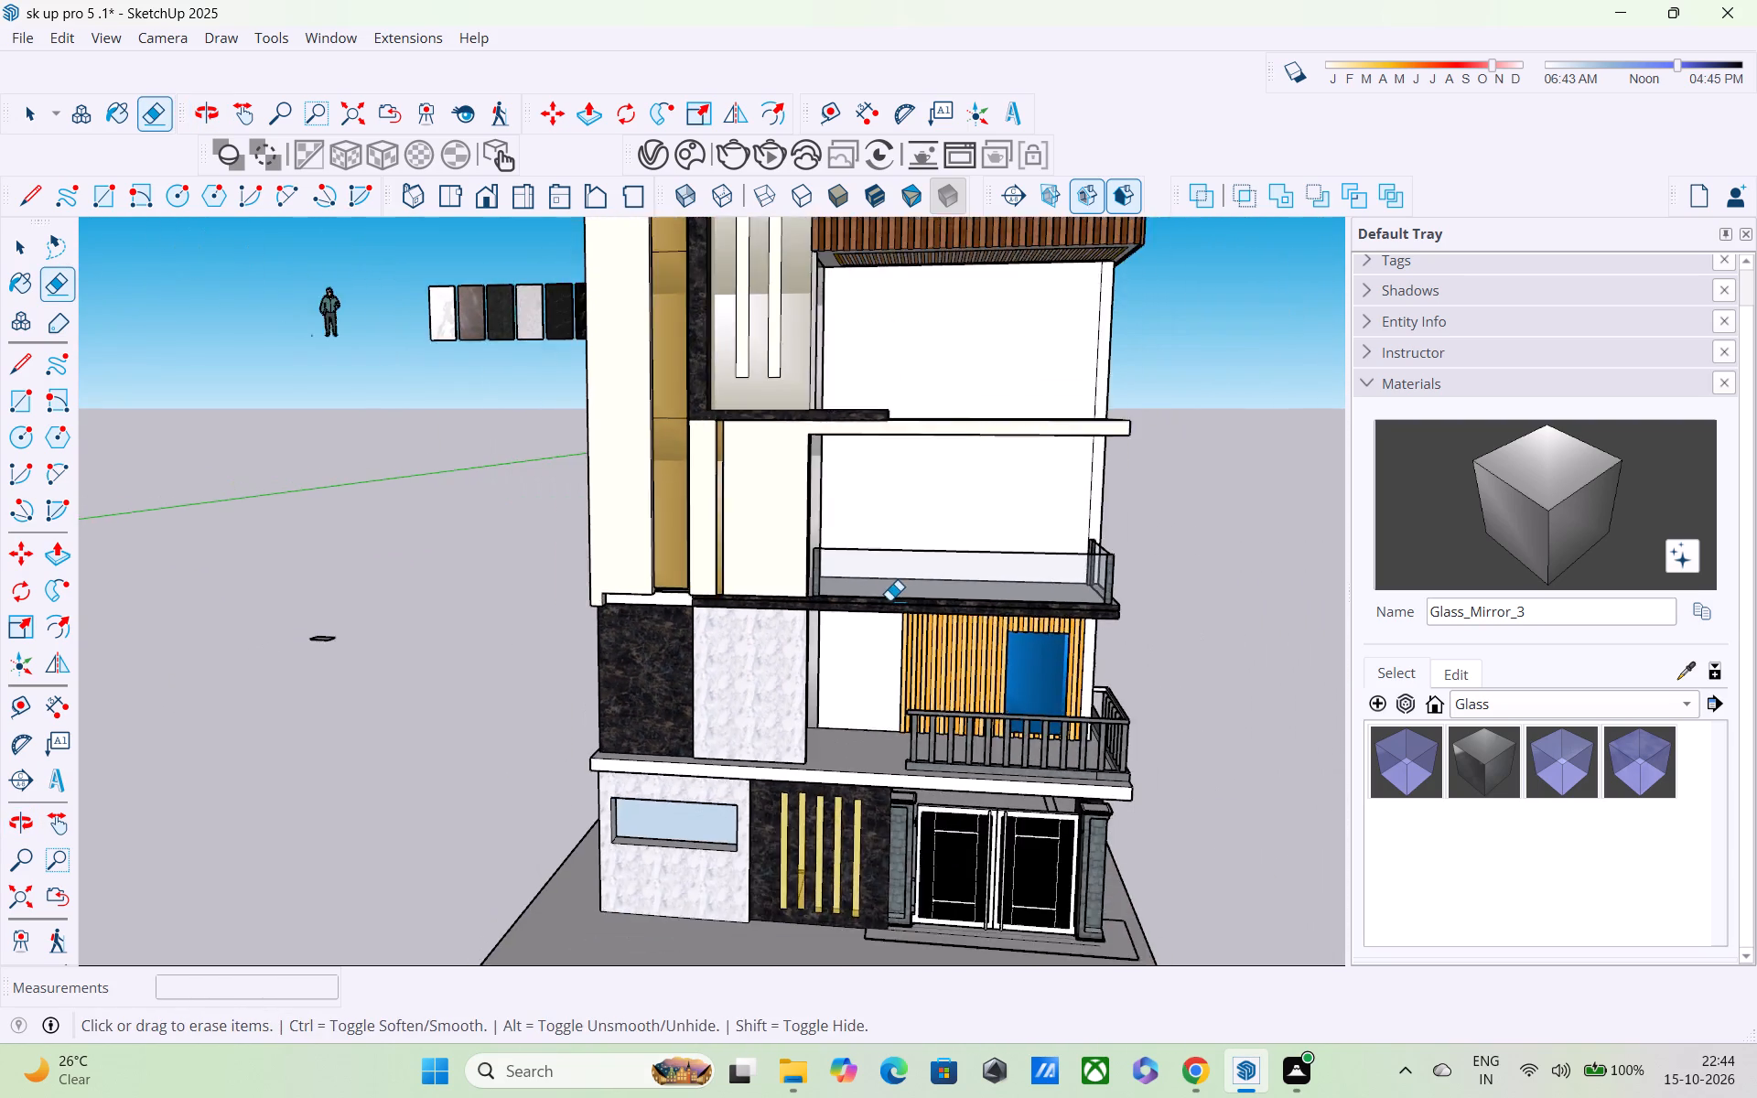
Examine the whole house from the front, roof and side, including the entrance gate, balconies and blank side wall.
scroll(889, 600, "down", 3)
middle_click_drag(891, 607, 911, 807, "shift")
middle_click_drag(862, 582, 76, 632)
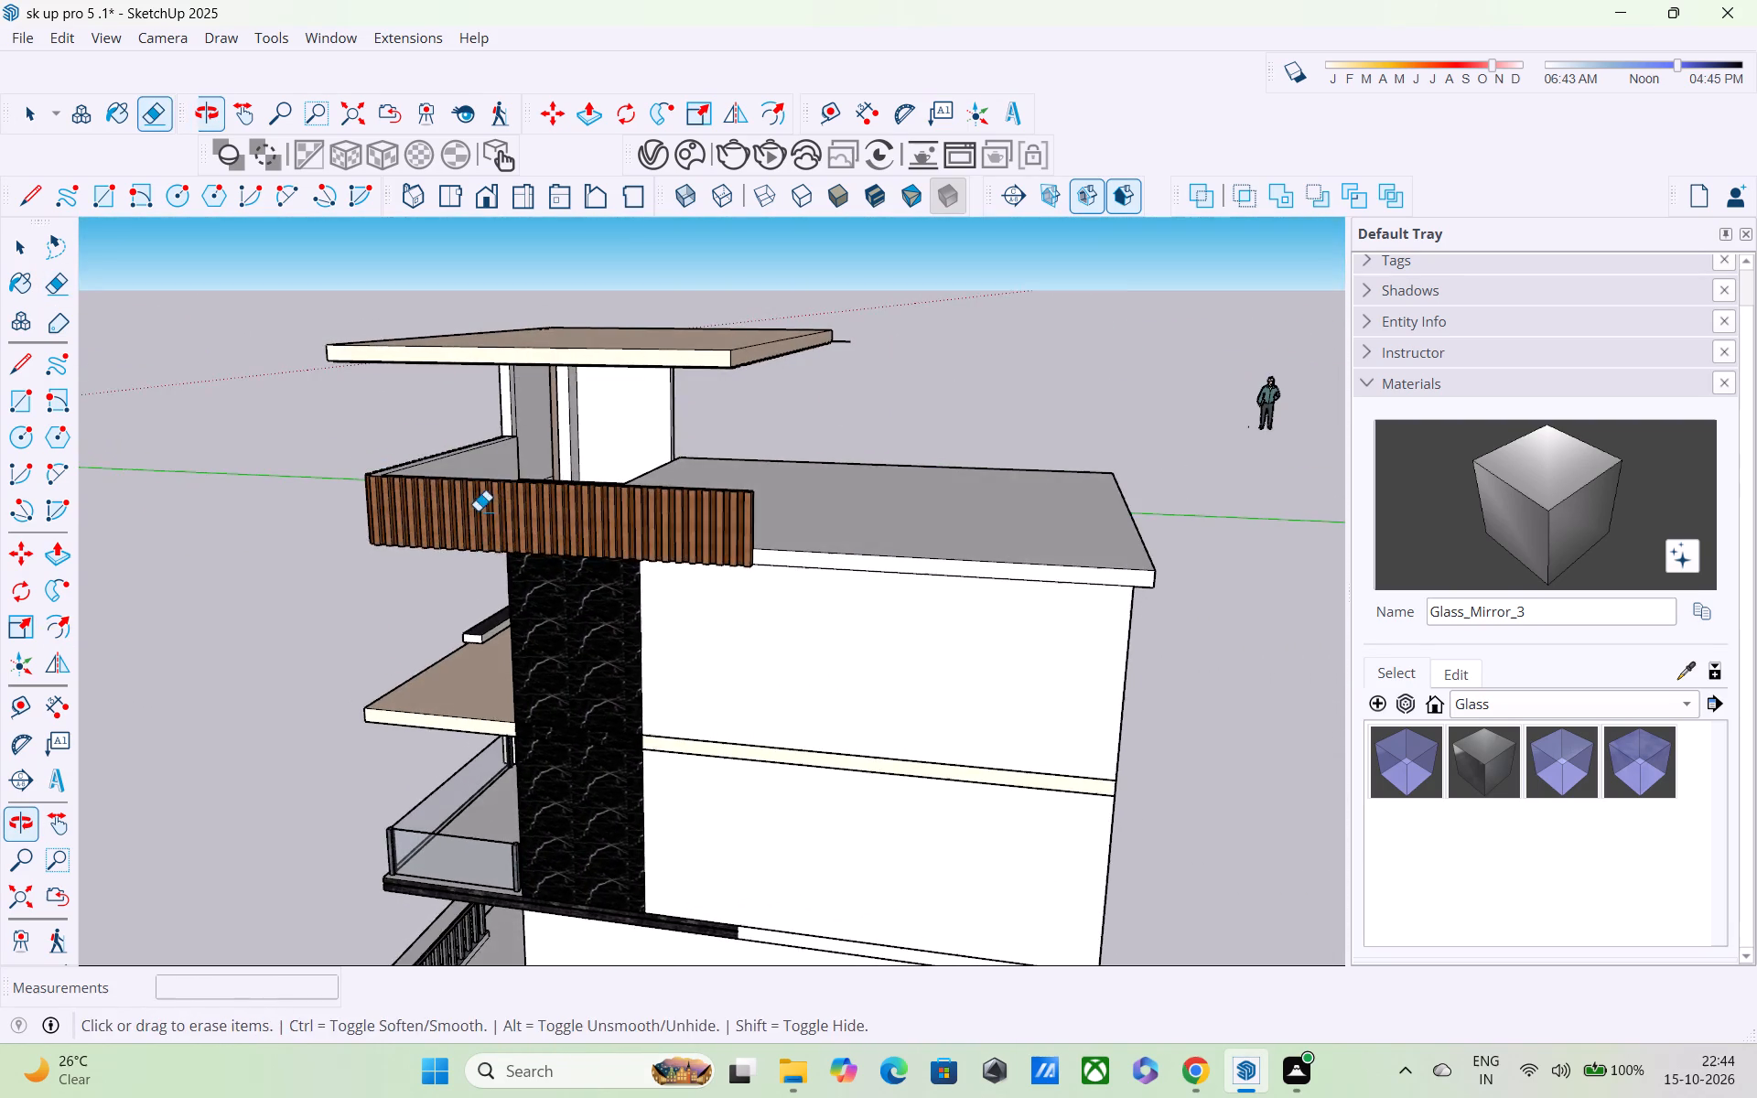
middle_click_drag(470, 514, 11, 595)
scroll(857, 357, "up", 3)
scroll(663, 491, "down", 5)
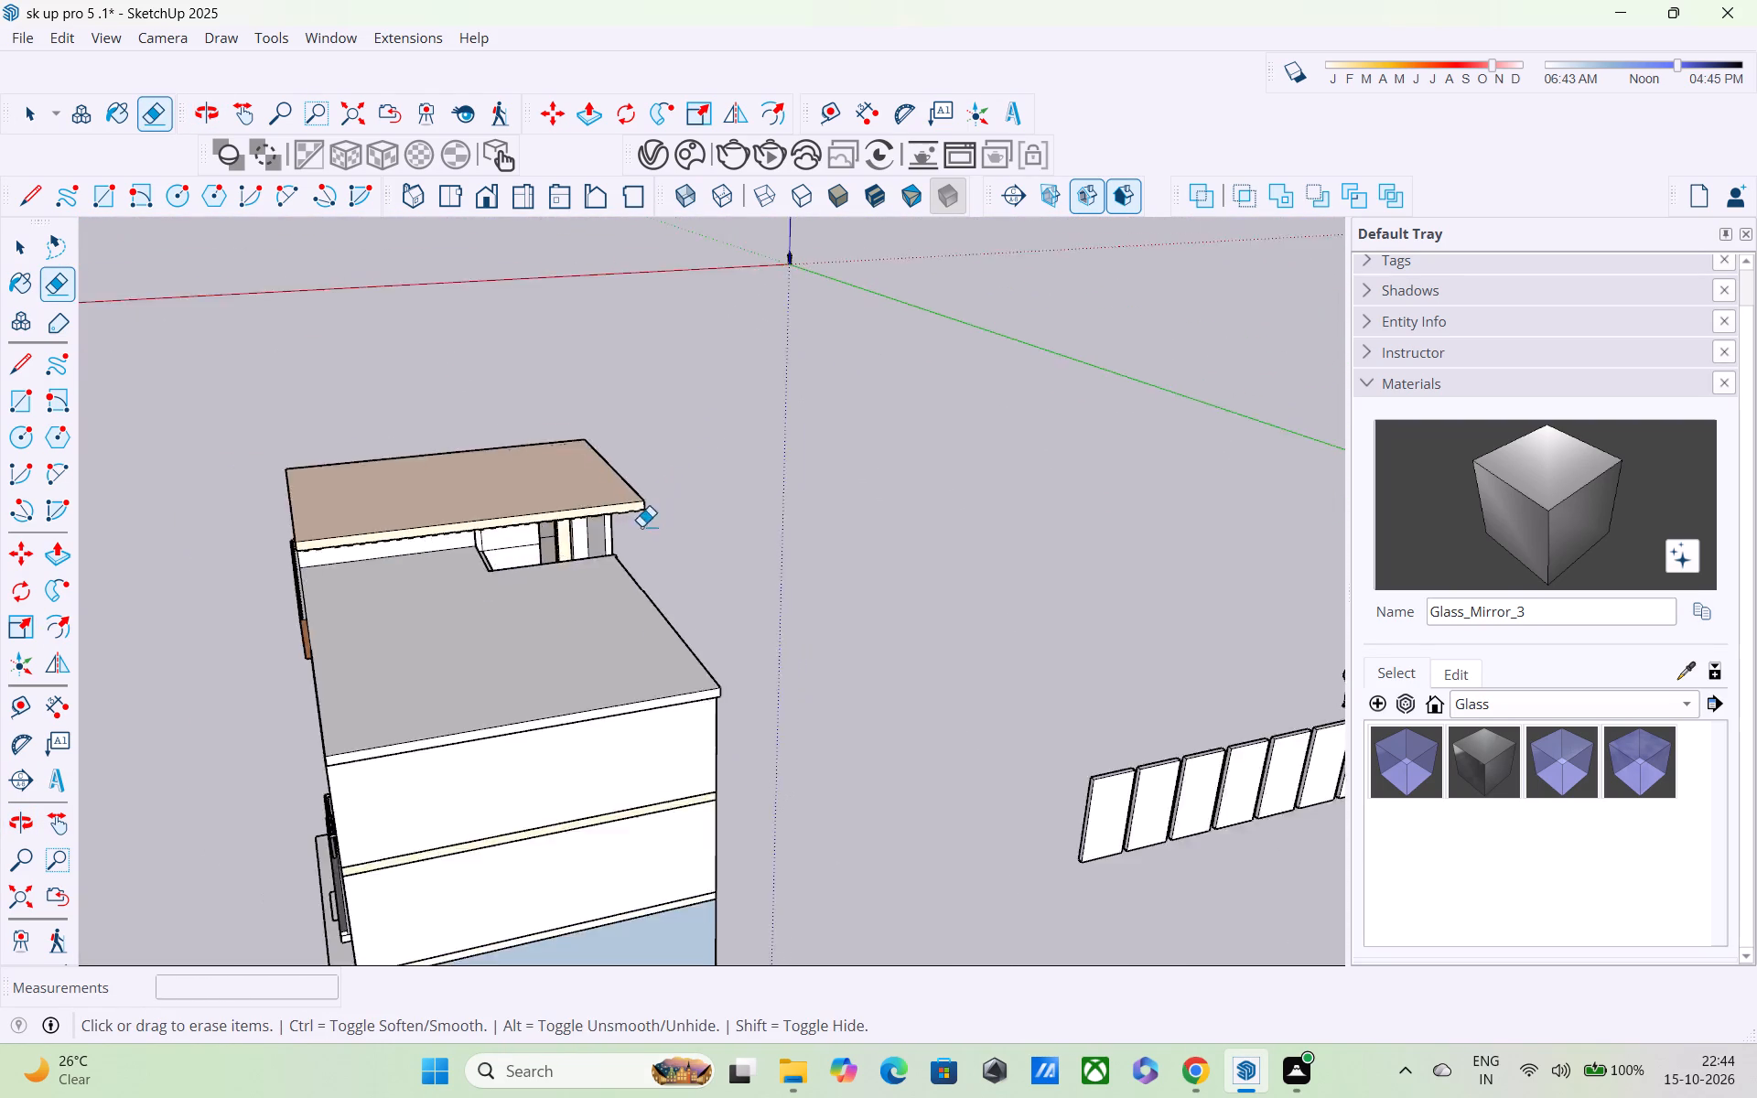
scroll(641, 526, "down", 3)
middle_click_drag(613, 558, 1111, 365)
middle_click_drag(518, 692, 1137, 596)
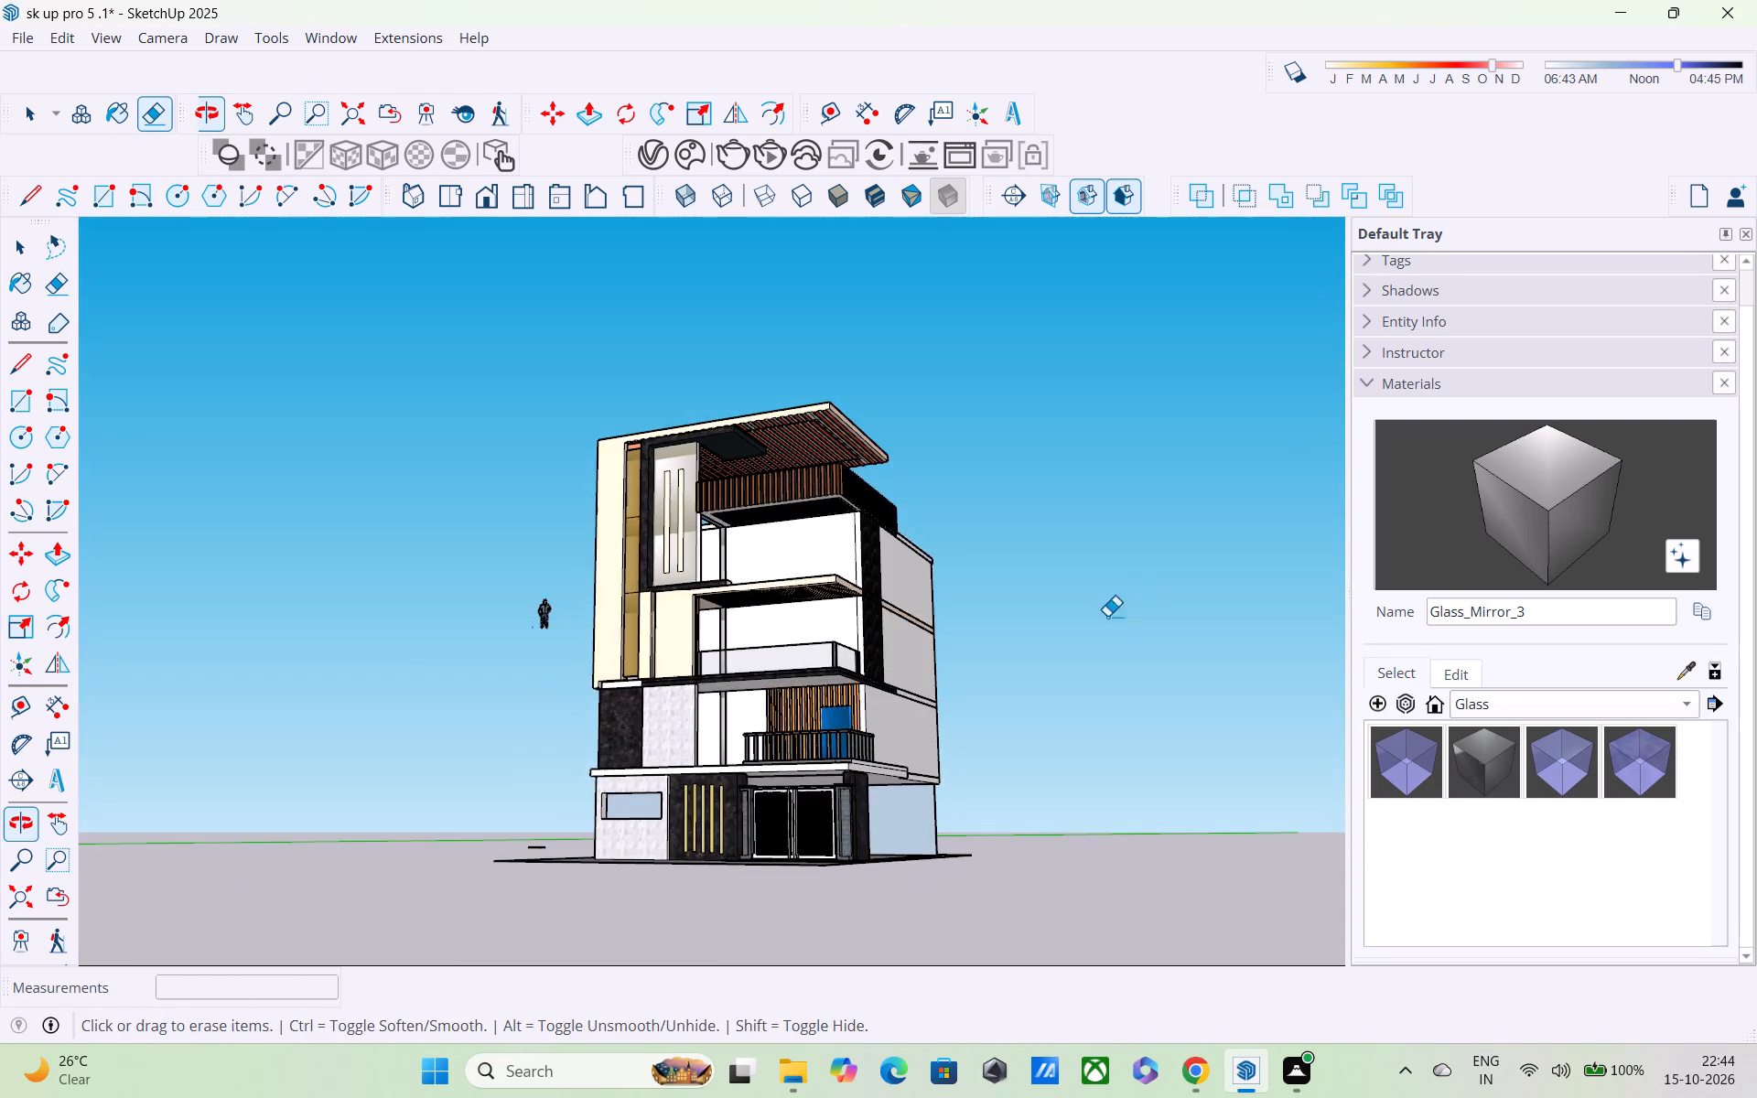
scroll(821, 662, "up", 3)
middle_click_drag(823, 673, 1024, 744)
middle_click_drag(859, 857, 785, 697, "shift")
scroll(870, 724, "up", 2)
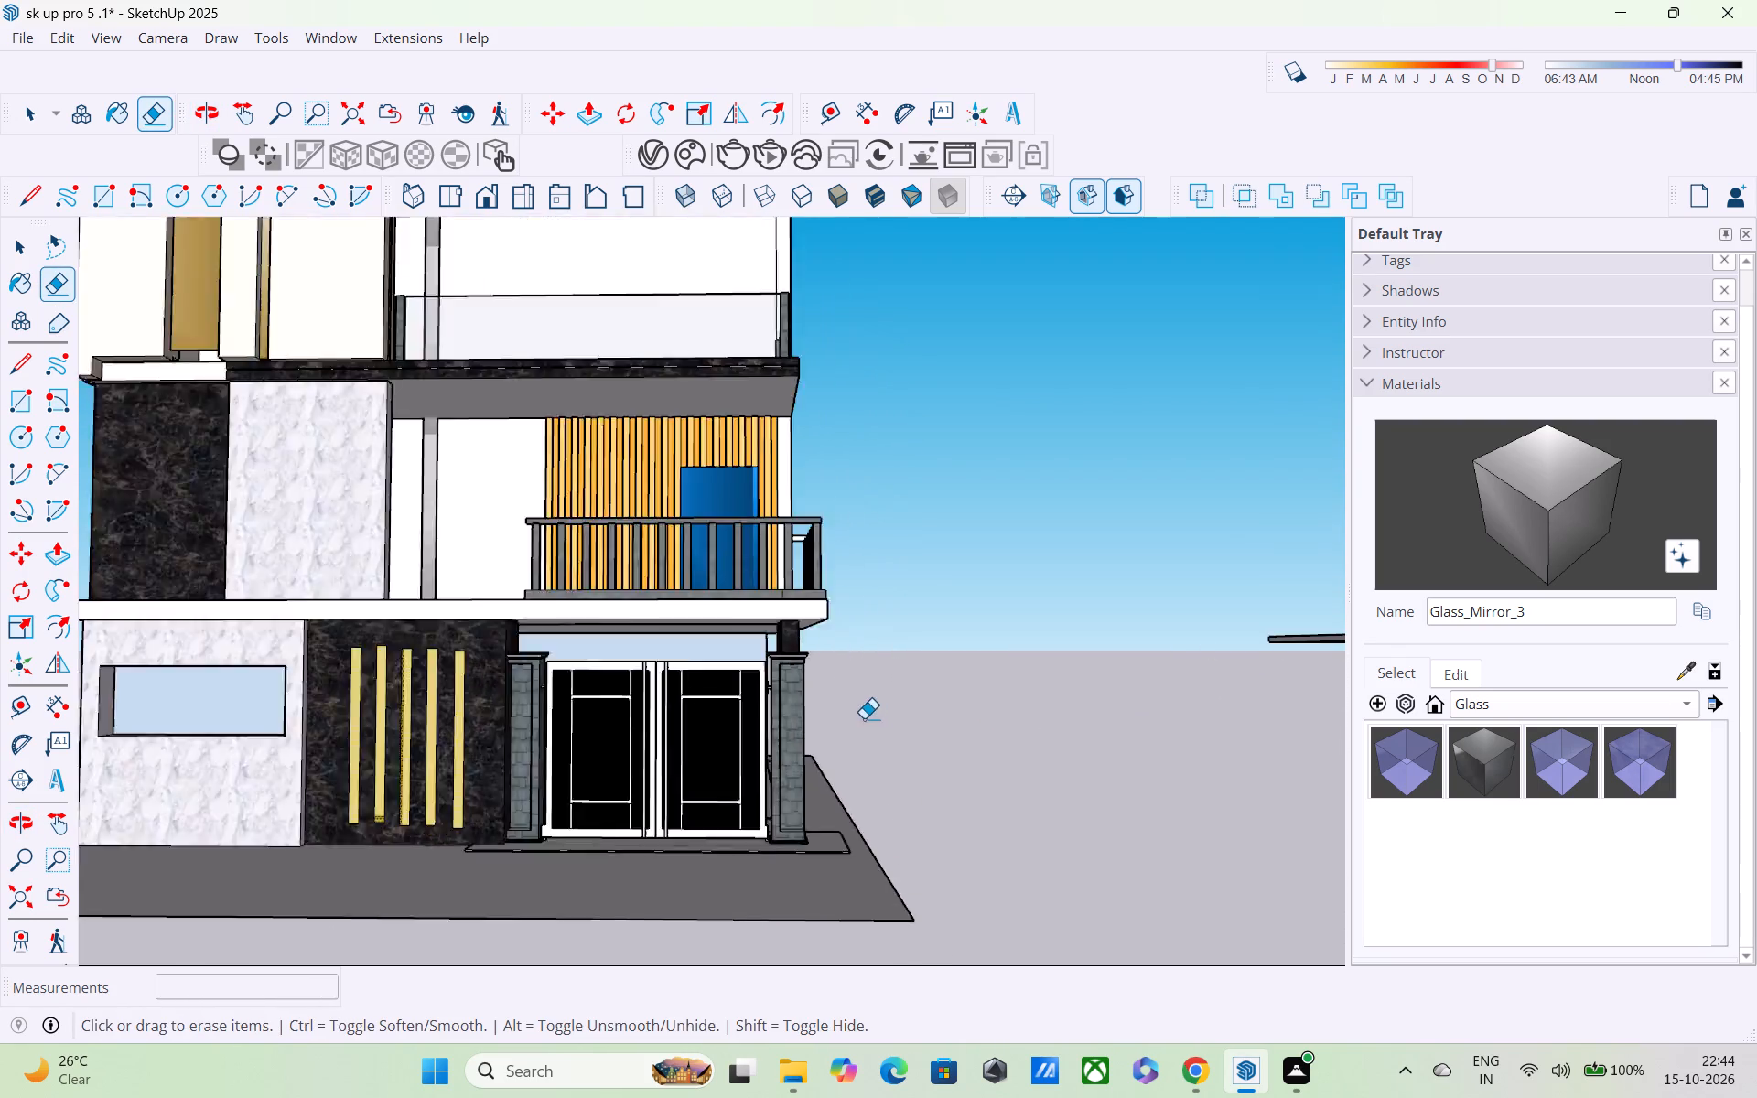
scroll(864, 718, "up", 2)
middle_click_drag(747, 724, 280, 745)
scroll(781, 631, "down", 2)
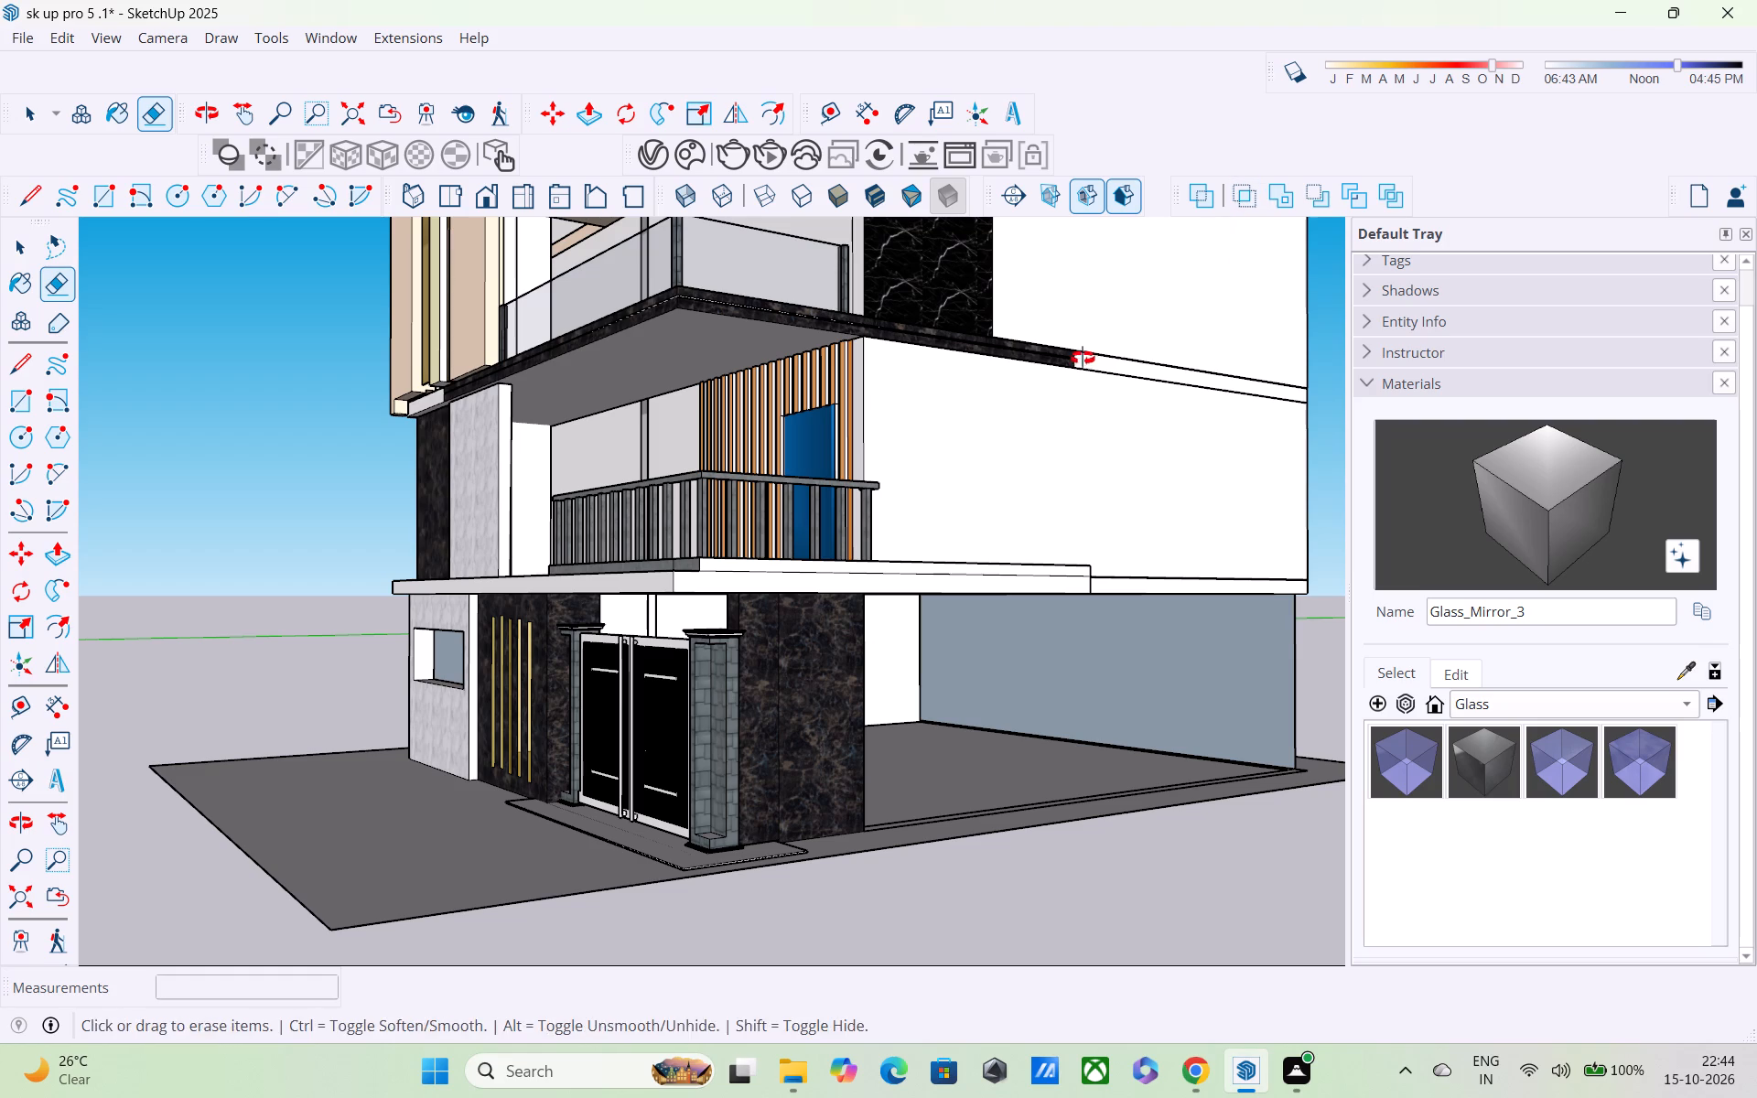
middle_click_drag(1083, 358, 745, 550)
scroll(875, 515, "up", 3)
scroll(884, 515, "down", 5)
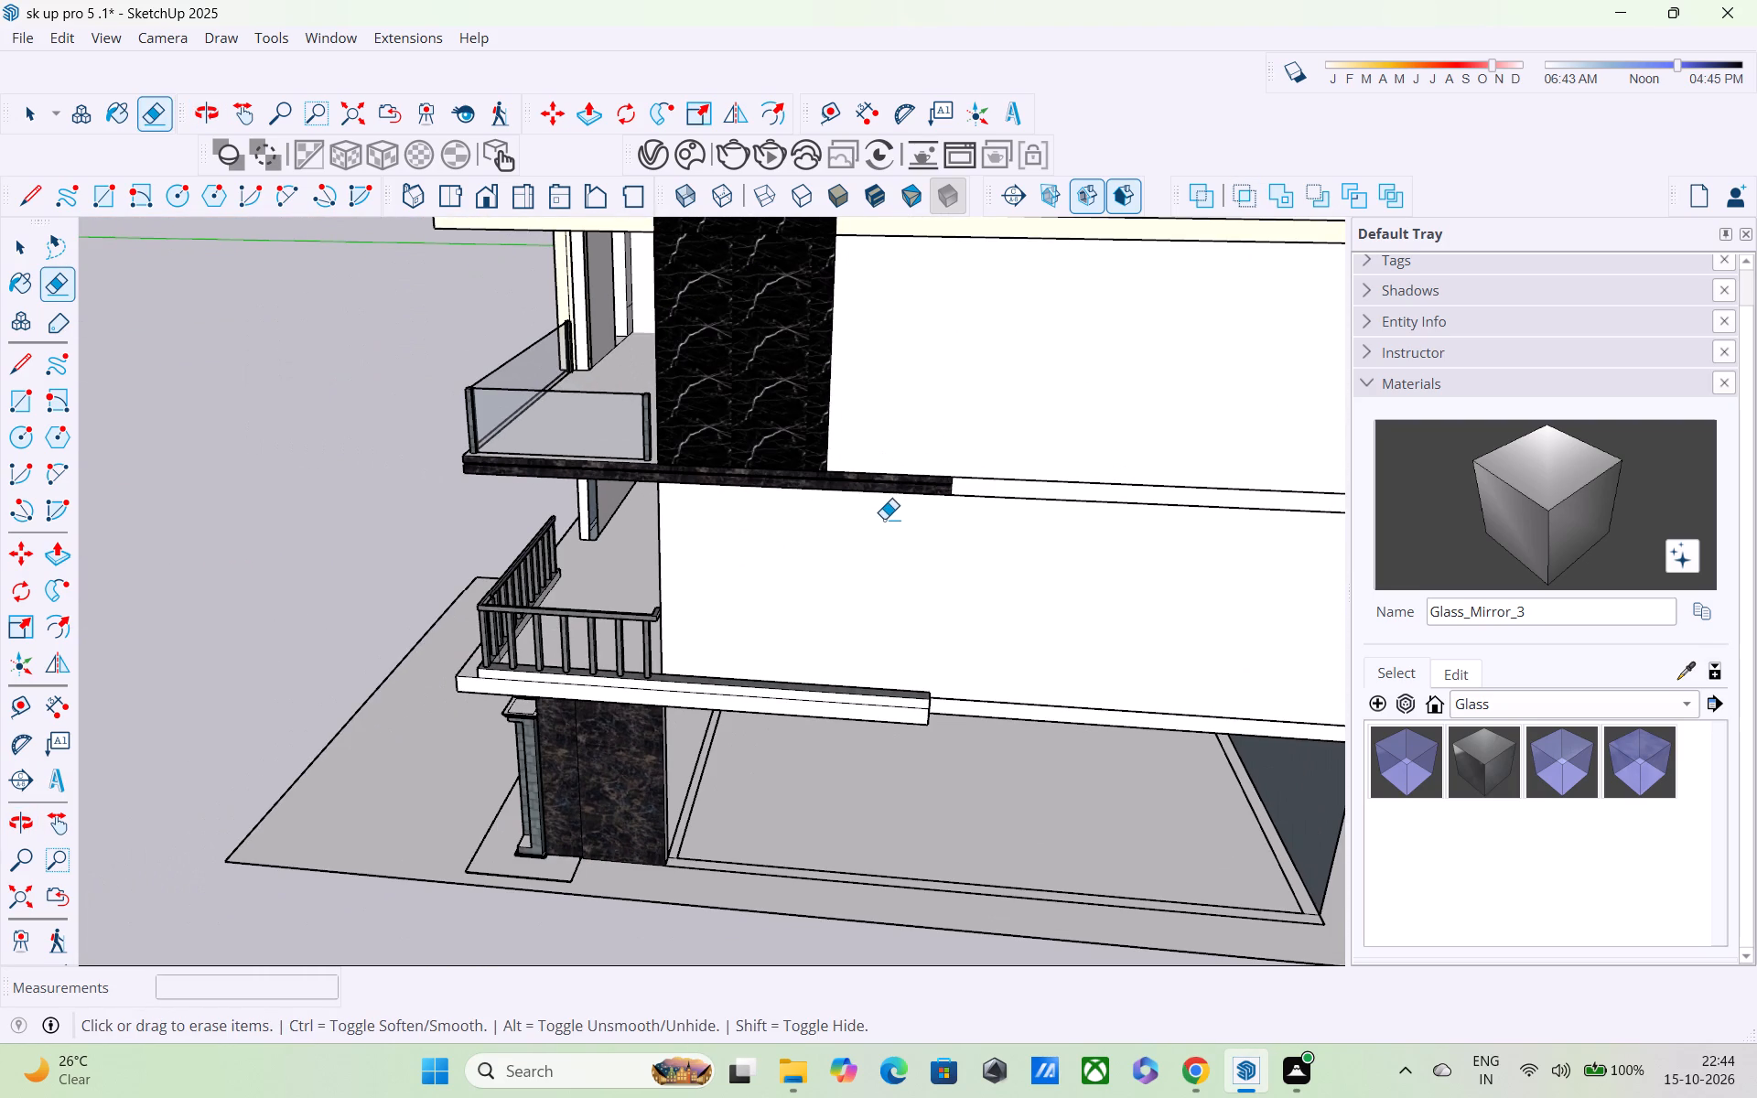
middle_click_drag(879, 508, 797, 720, "shift")
scroll(802, 699, "down", 4)
scroll(803, 698, "up", 1)
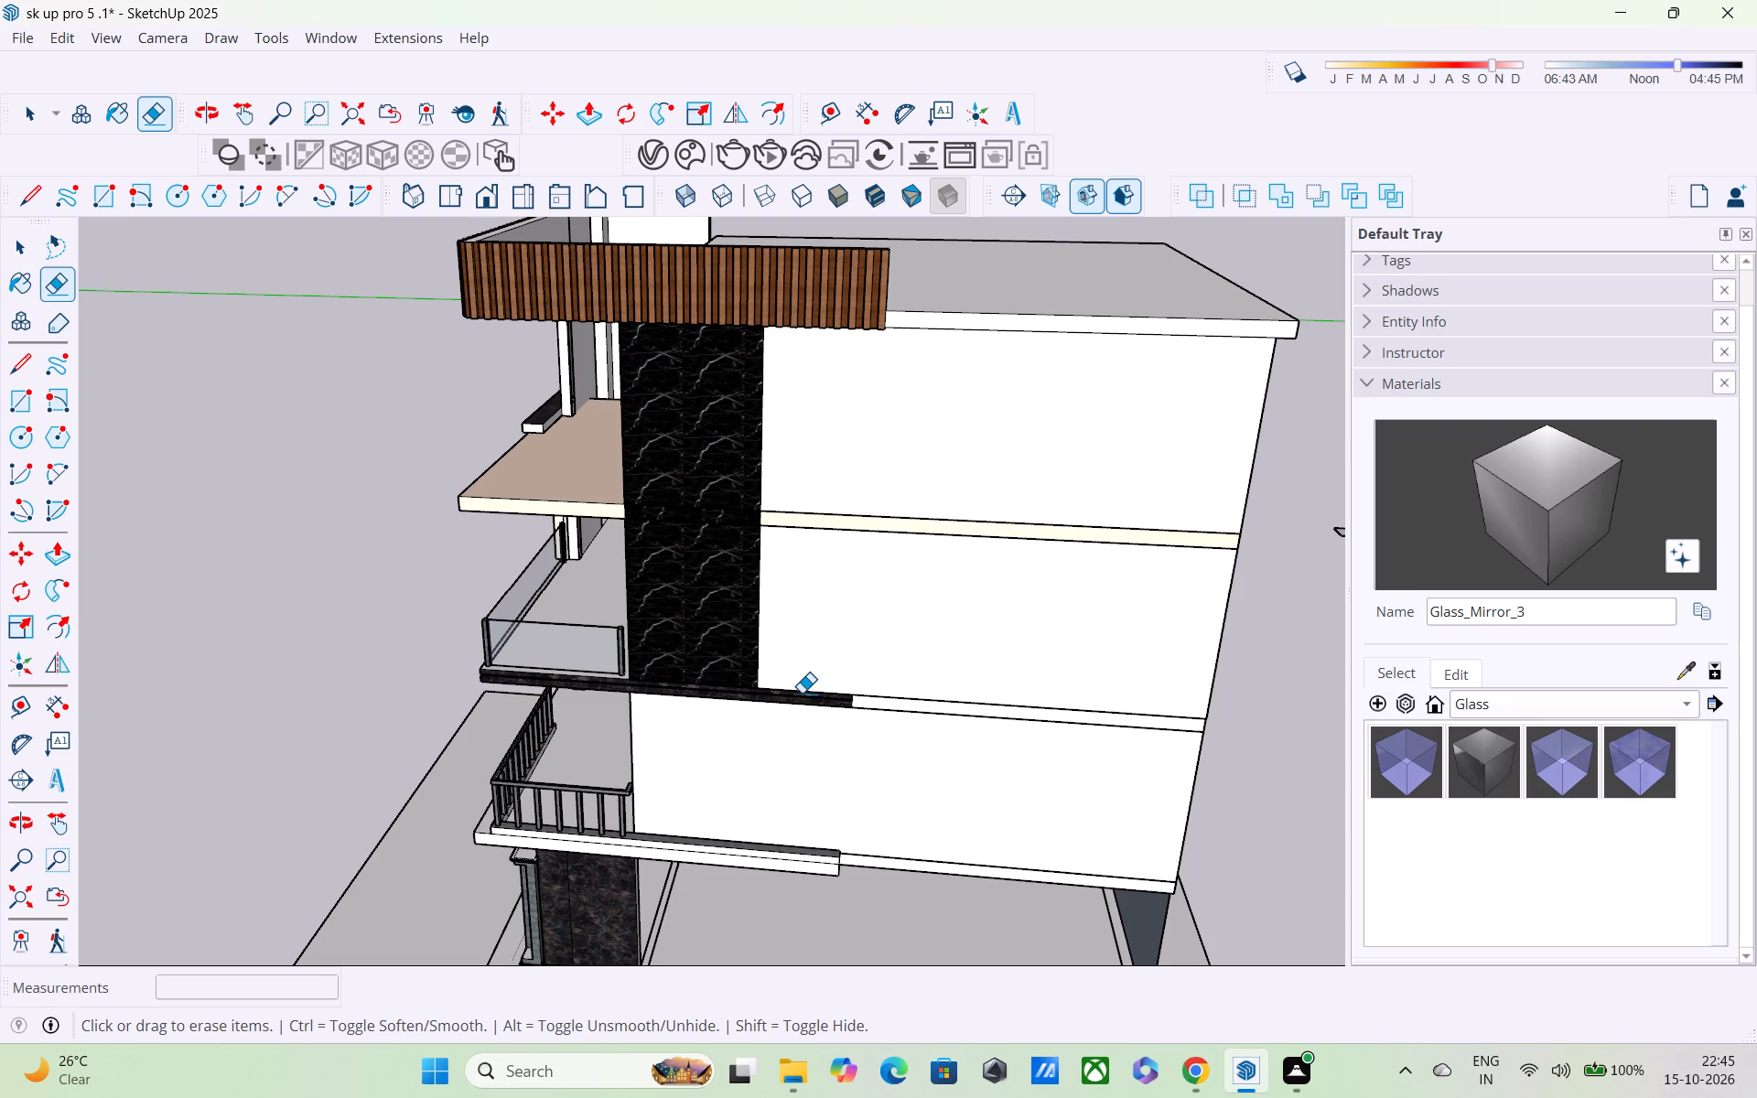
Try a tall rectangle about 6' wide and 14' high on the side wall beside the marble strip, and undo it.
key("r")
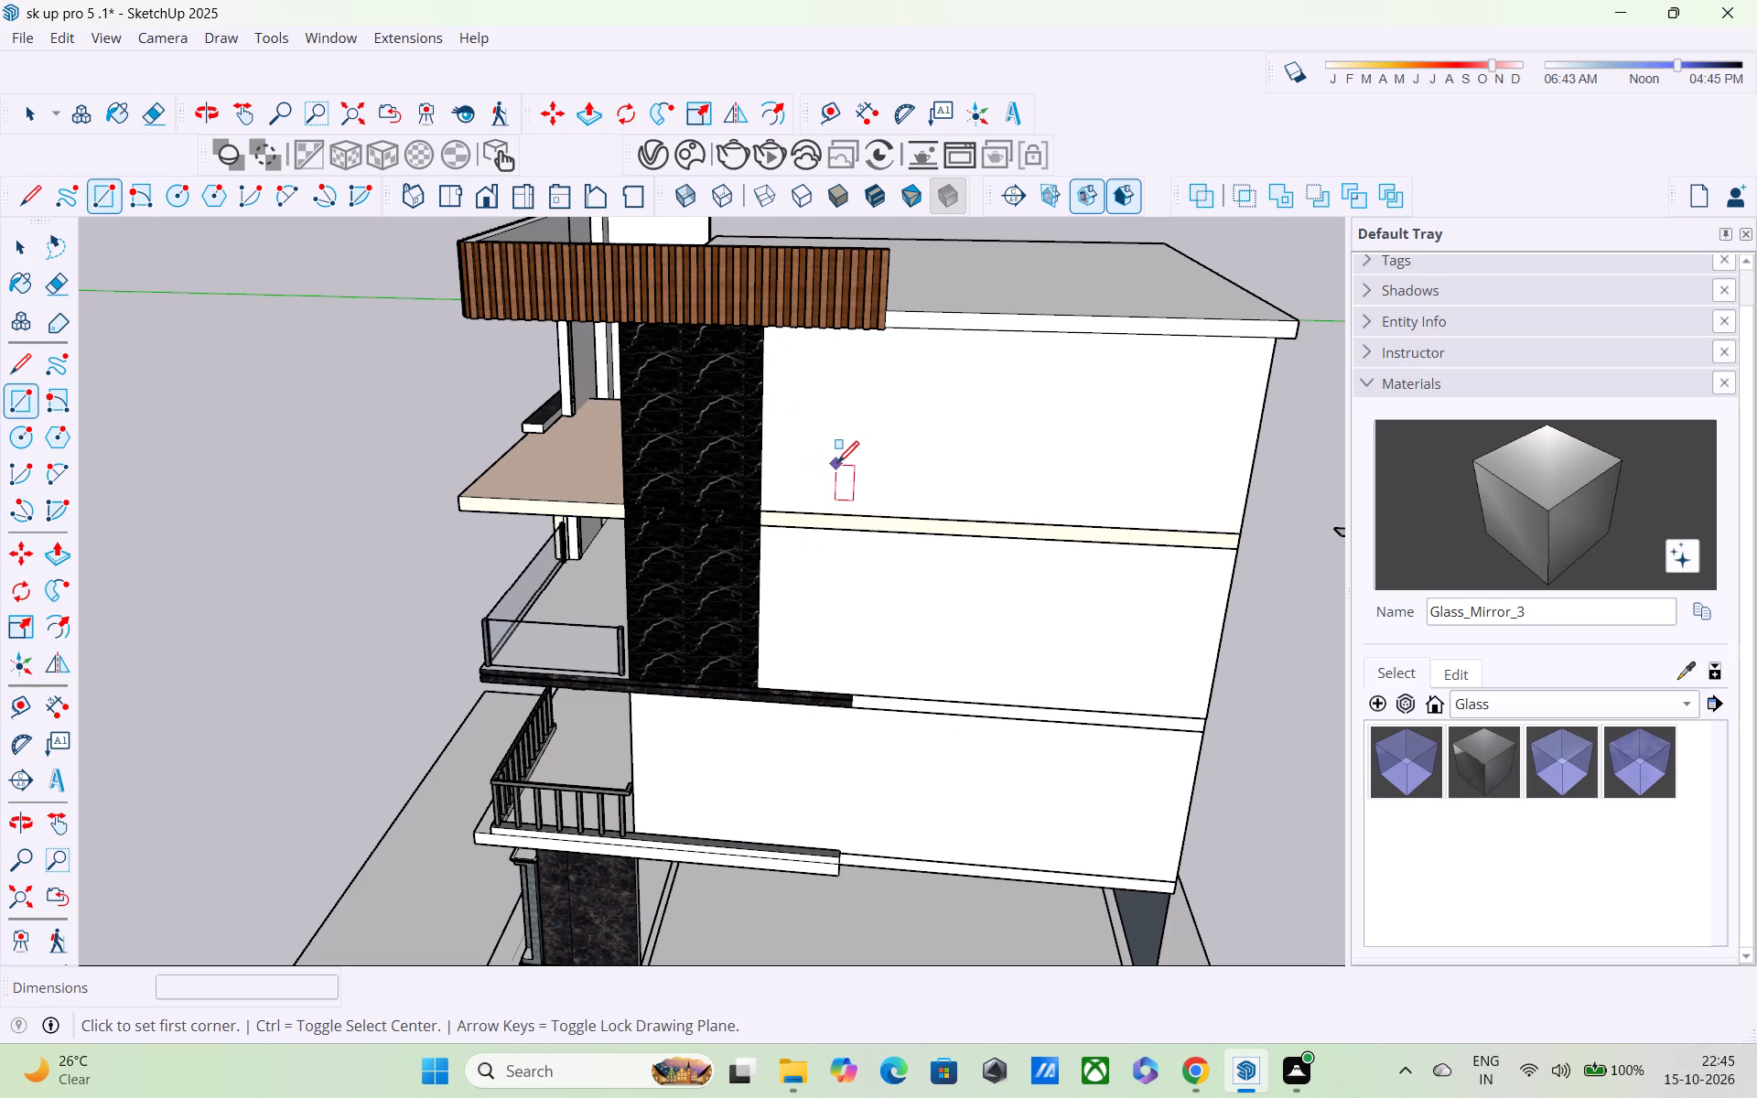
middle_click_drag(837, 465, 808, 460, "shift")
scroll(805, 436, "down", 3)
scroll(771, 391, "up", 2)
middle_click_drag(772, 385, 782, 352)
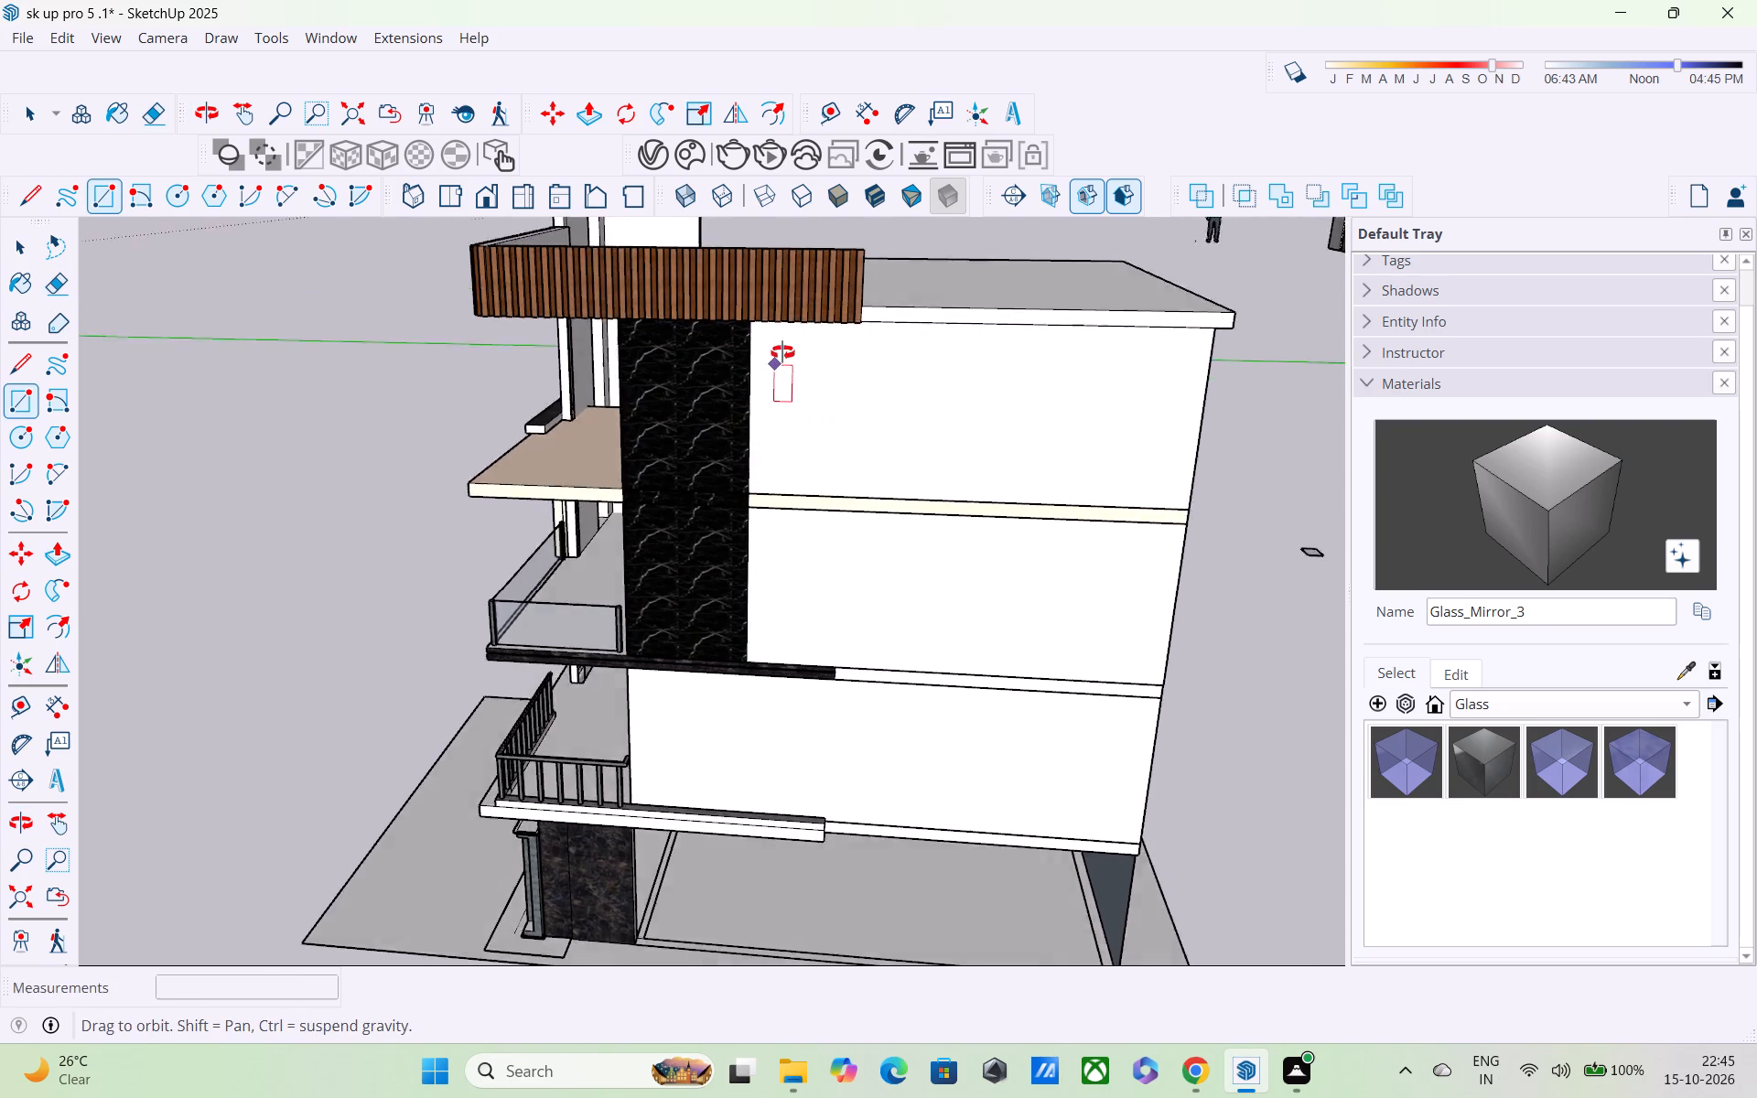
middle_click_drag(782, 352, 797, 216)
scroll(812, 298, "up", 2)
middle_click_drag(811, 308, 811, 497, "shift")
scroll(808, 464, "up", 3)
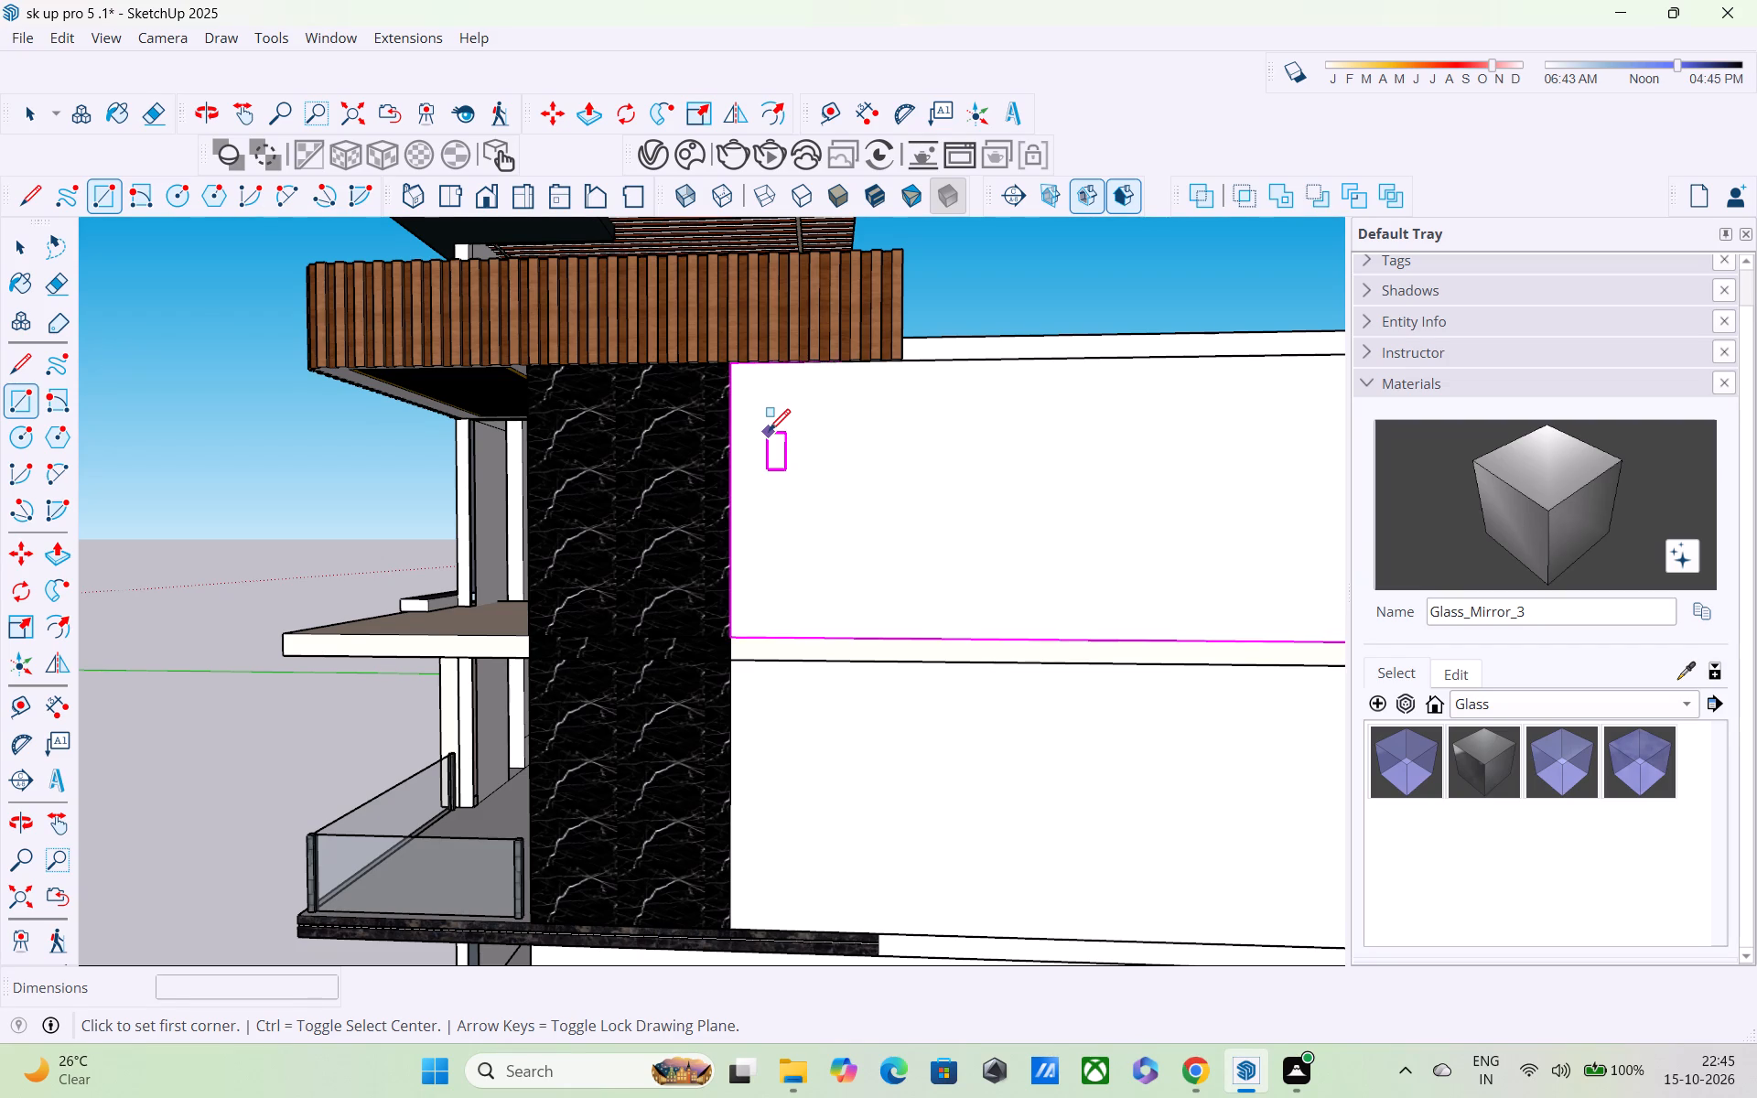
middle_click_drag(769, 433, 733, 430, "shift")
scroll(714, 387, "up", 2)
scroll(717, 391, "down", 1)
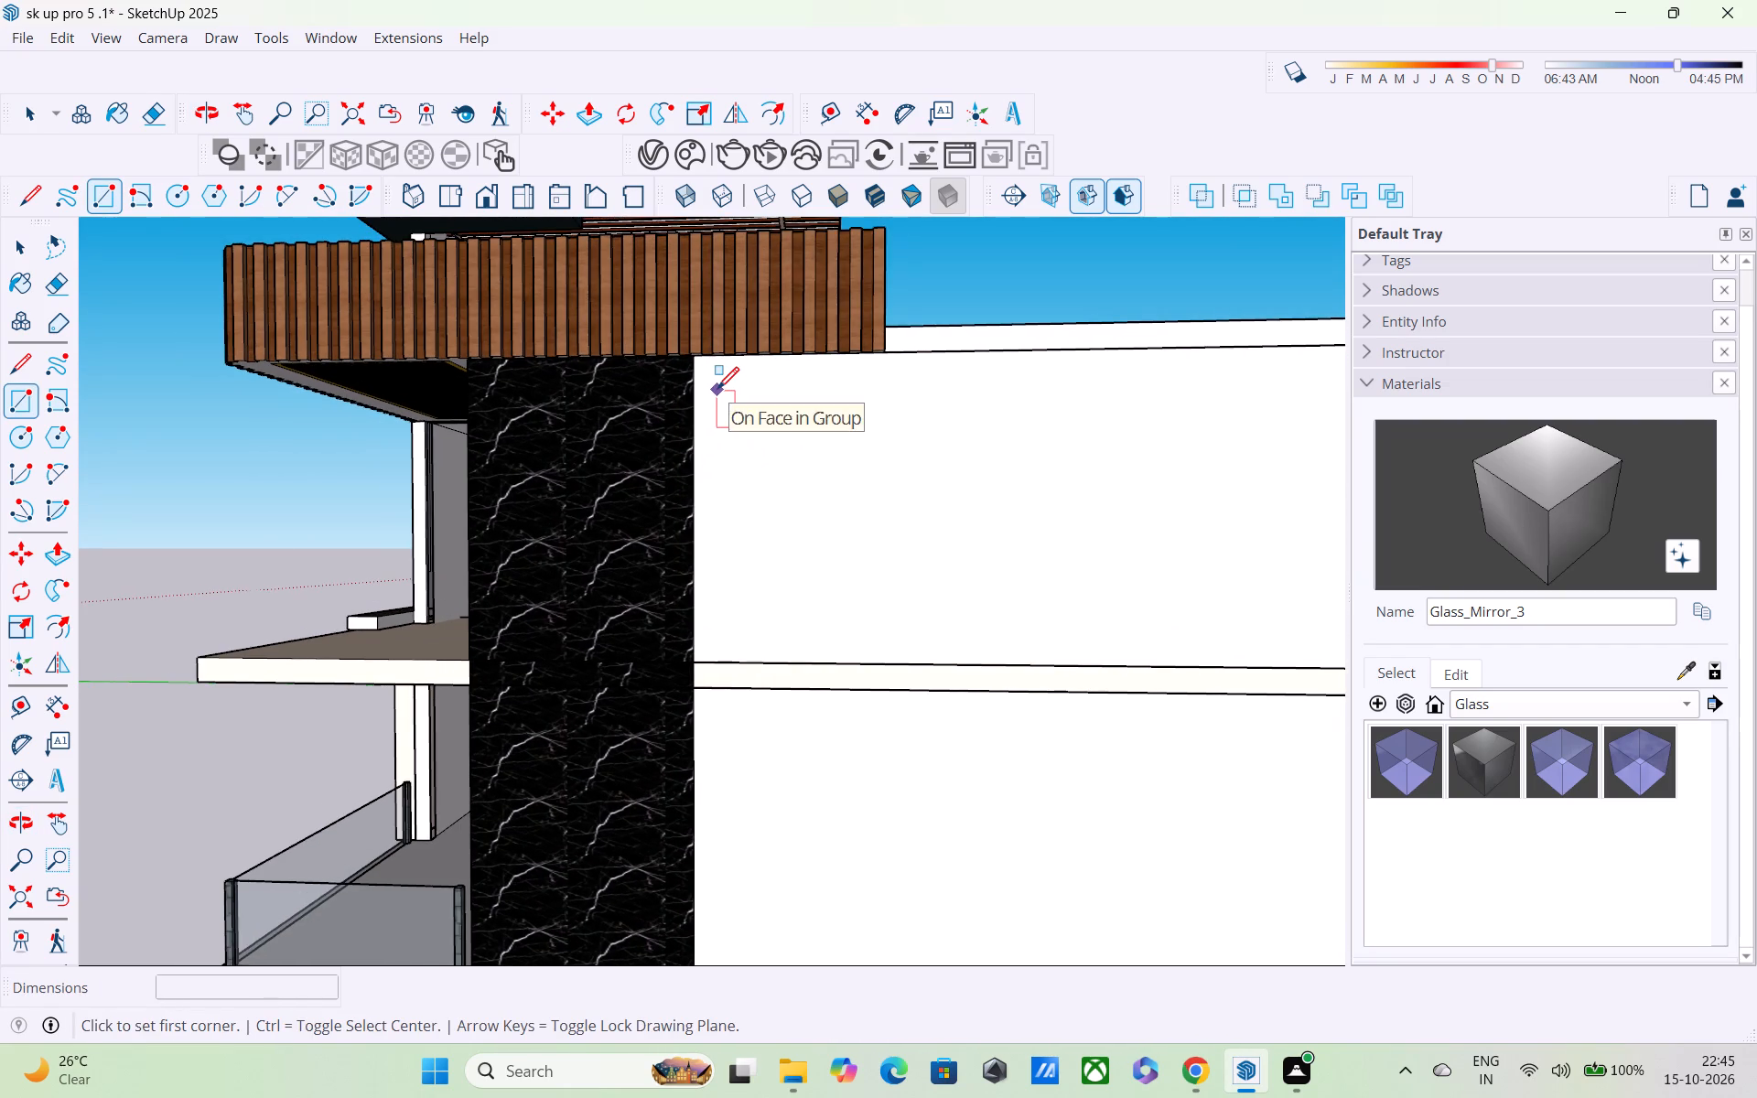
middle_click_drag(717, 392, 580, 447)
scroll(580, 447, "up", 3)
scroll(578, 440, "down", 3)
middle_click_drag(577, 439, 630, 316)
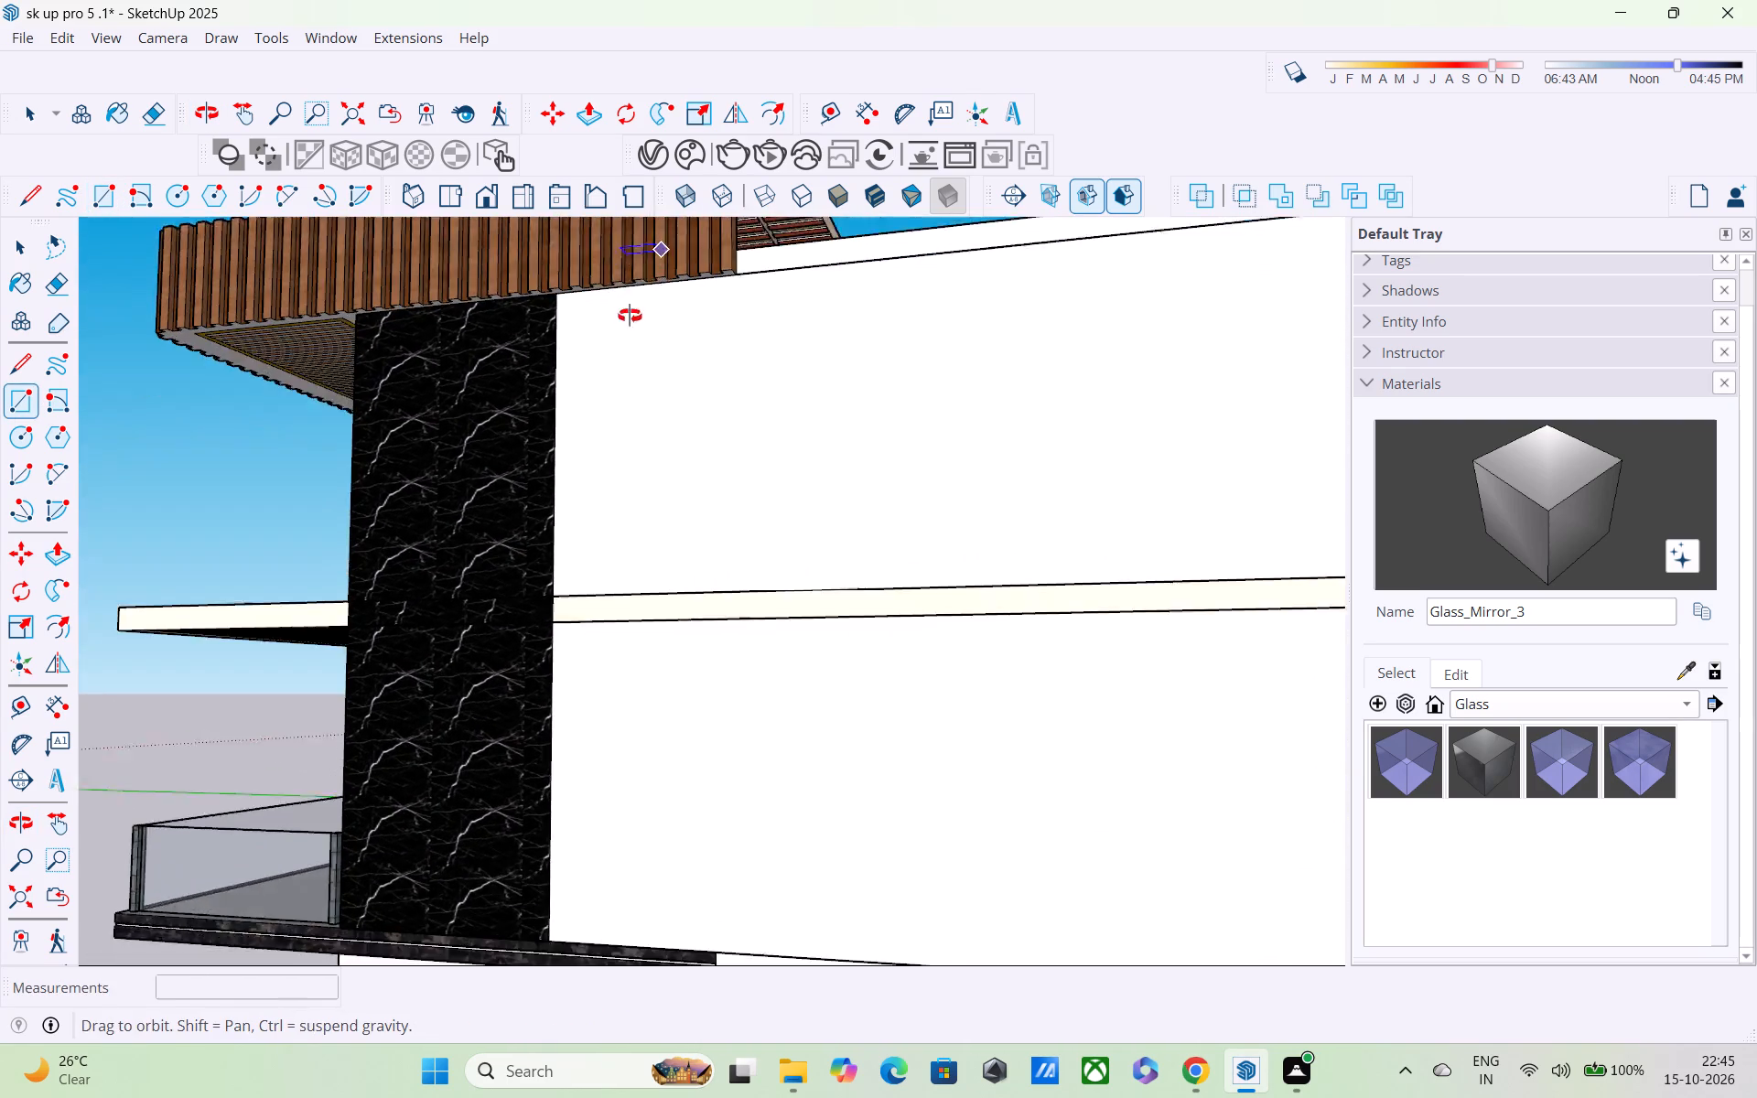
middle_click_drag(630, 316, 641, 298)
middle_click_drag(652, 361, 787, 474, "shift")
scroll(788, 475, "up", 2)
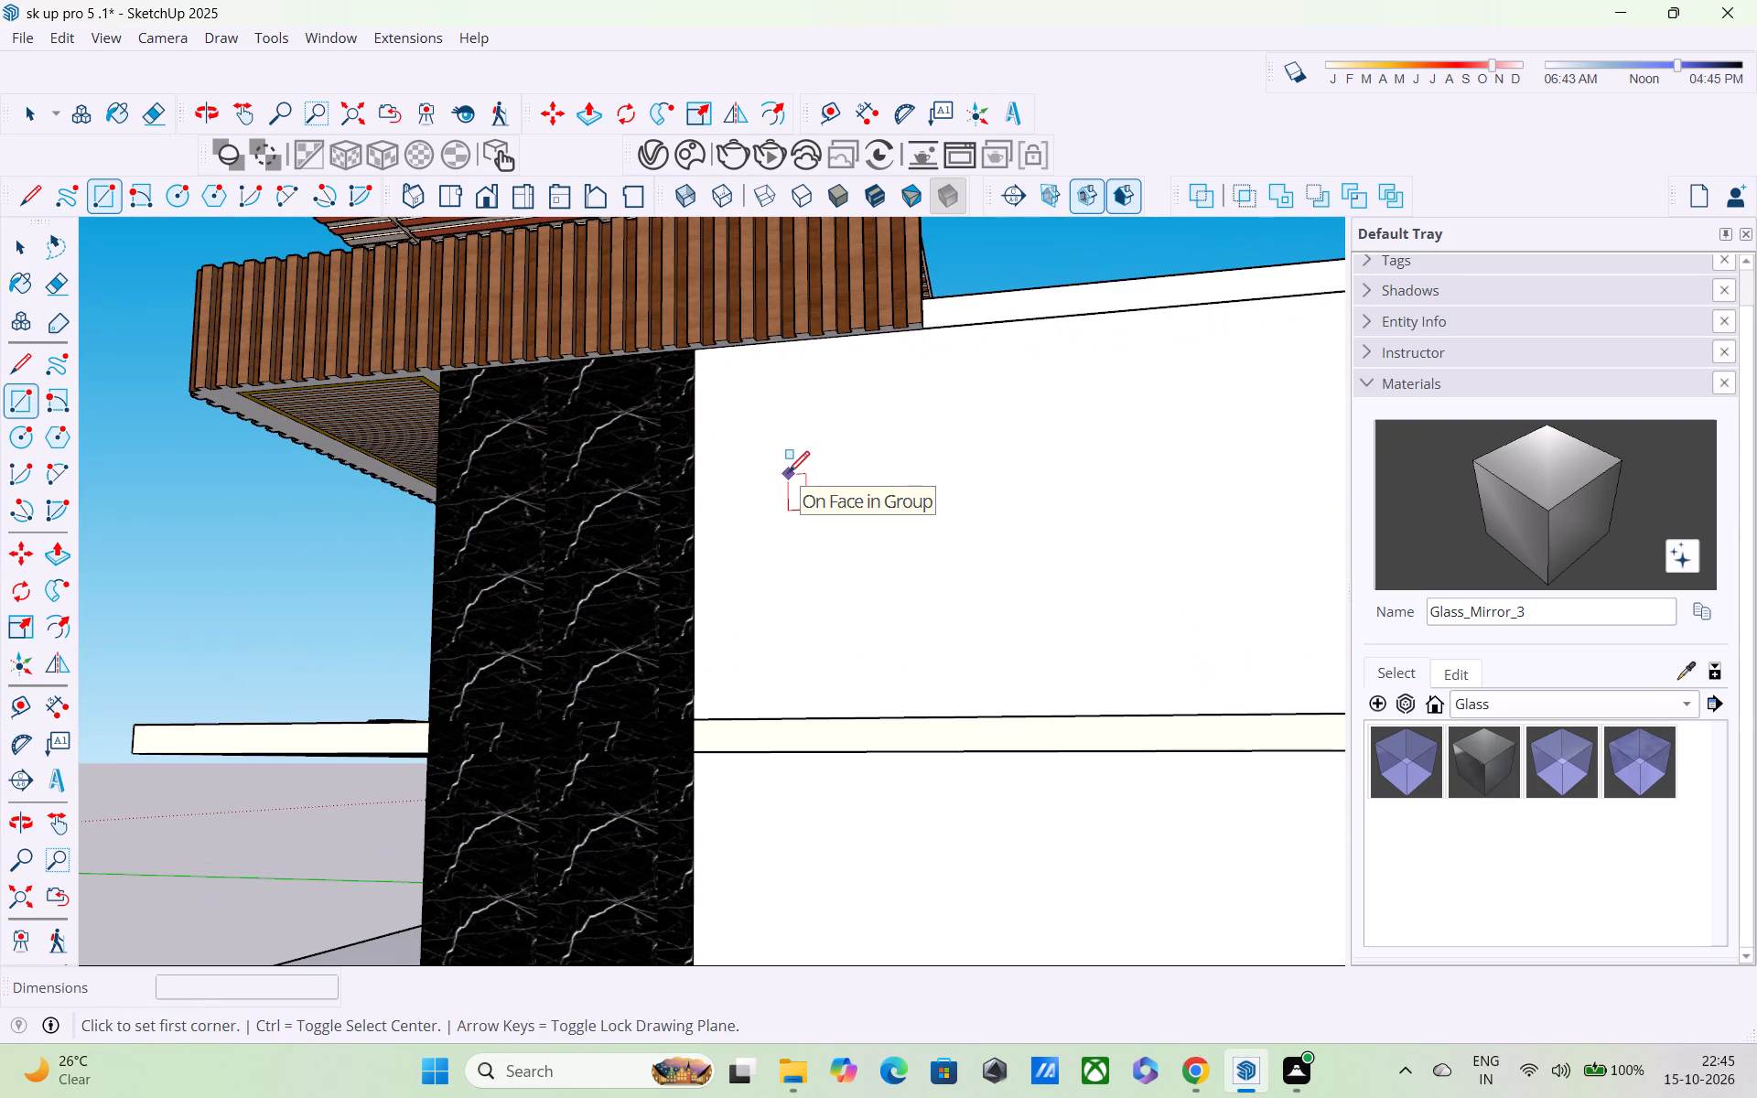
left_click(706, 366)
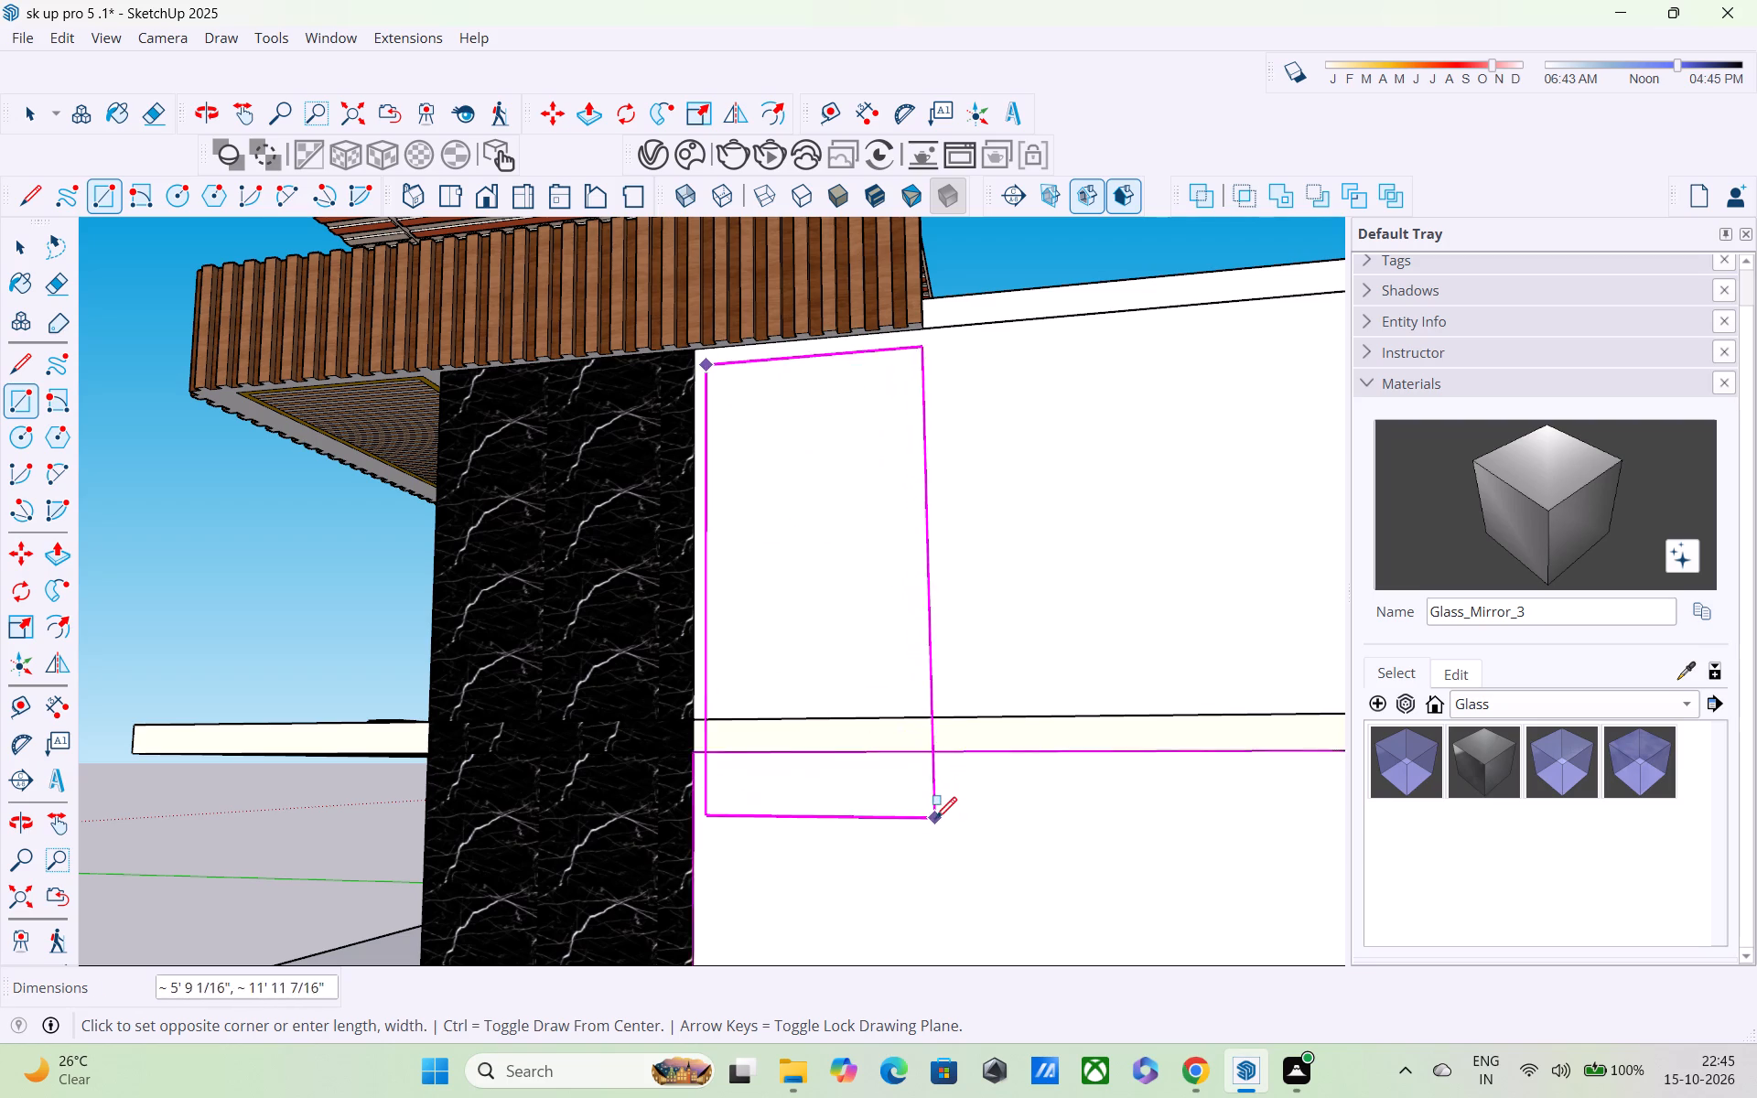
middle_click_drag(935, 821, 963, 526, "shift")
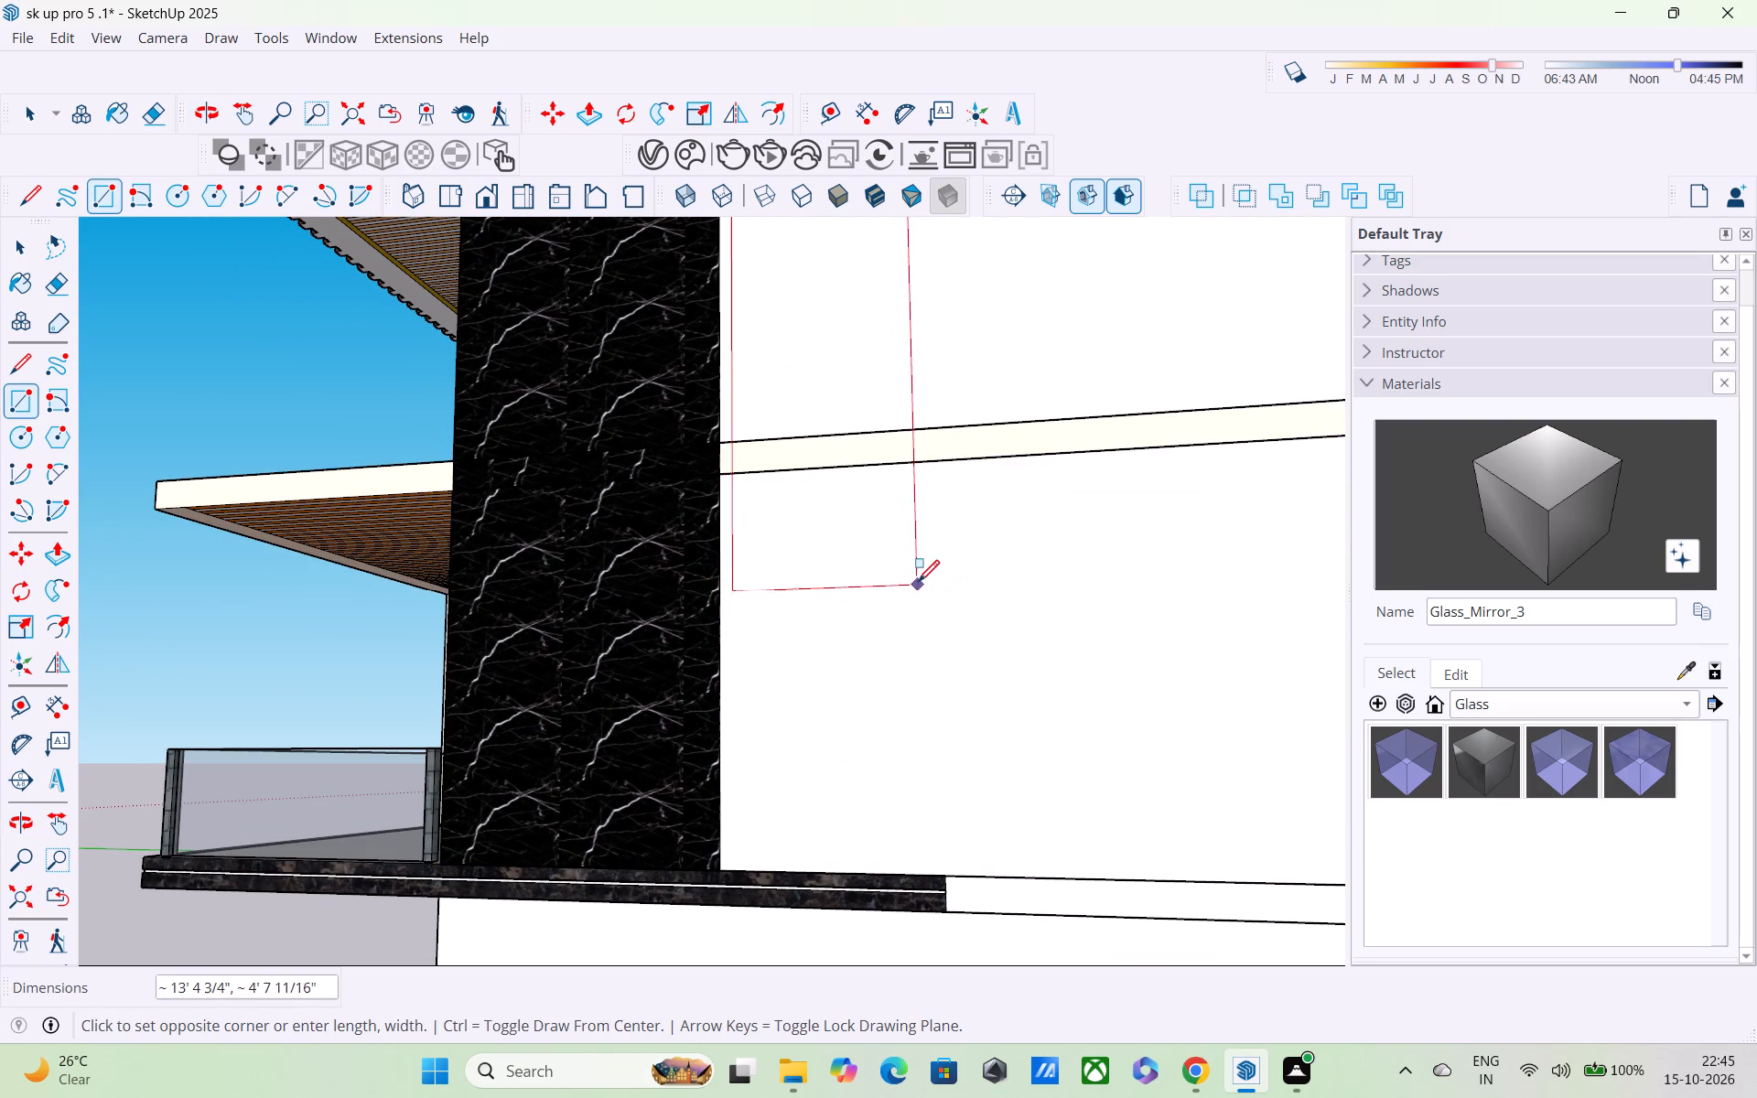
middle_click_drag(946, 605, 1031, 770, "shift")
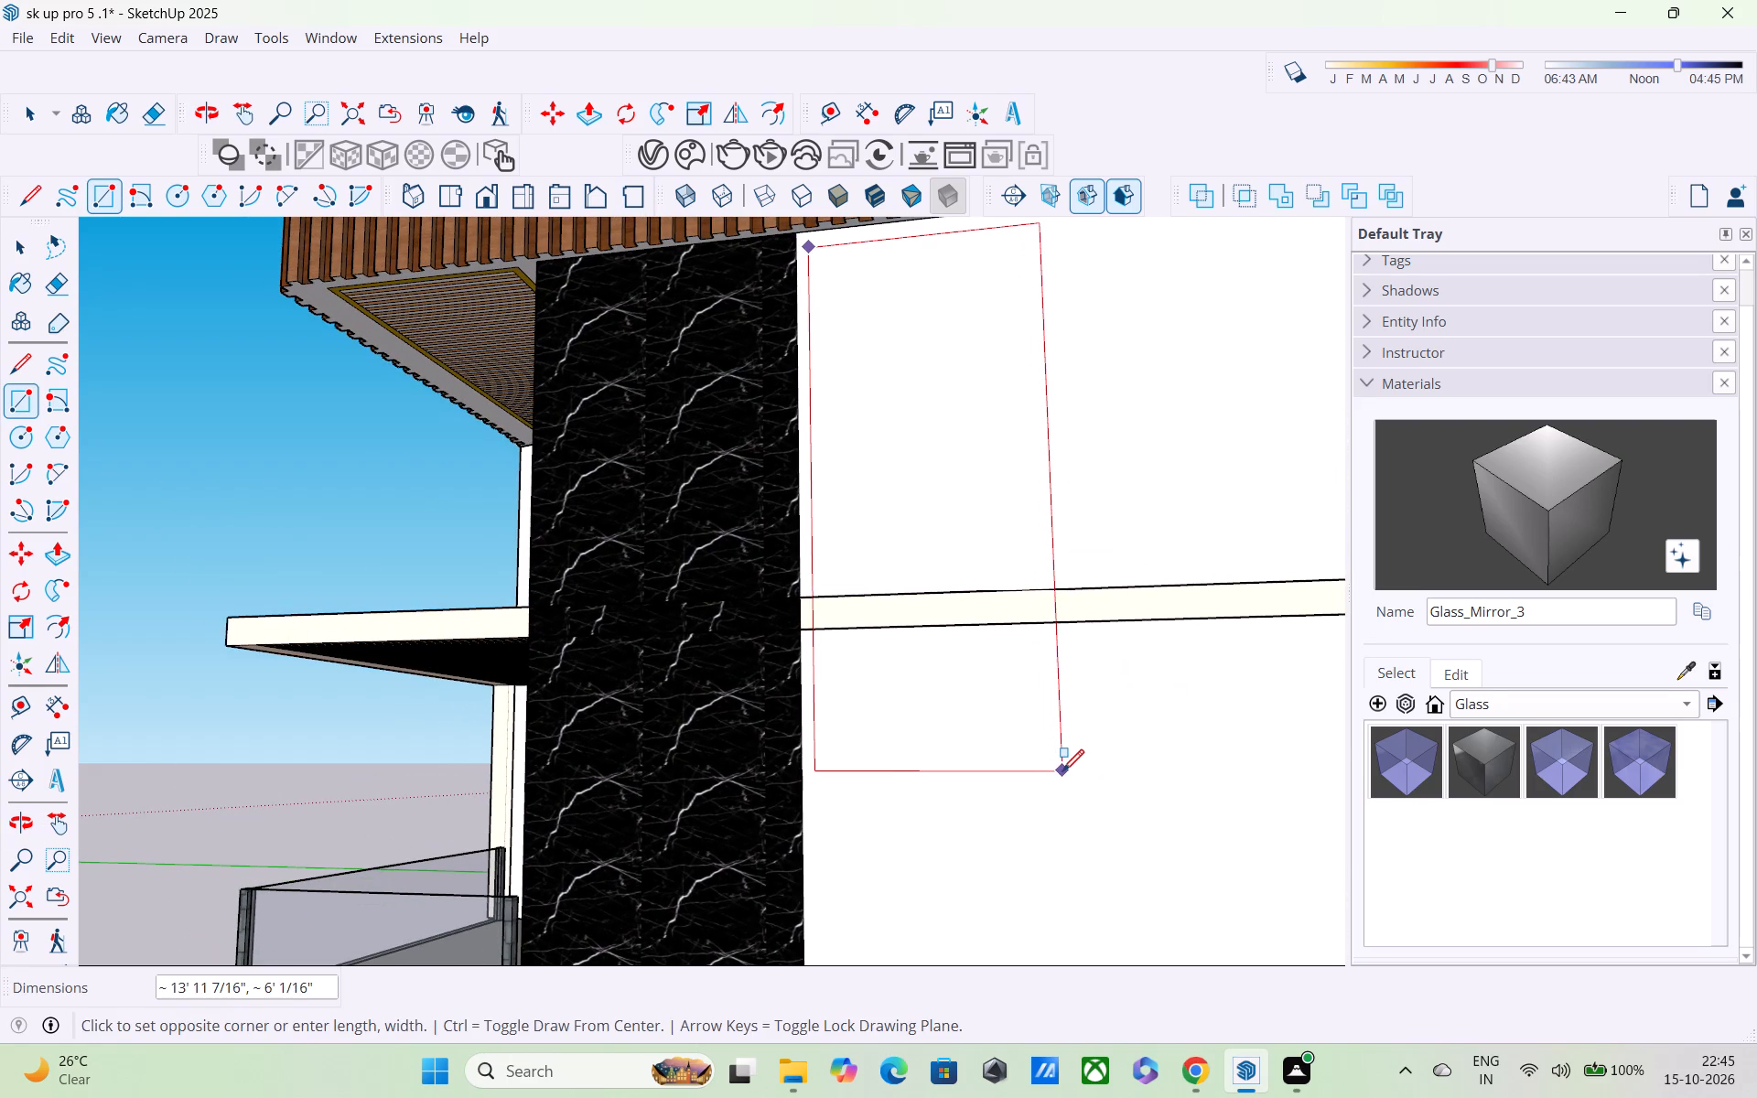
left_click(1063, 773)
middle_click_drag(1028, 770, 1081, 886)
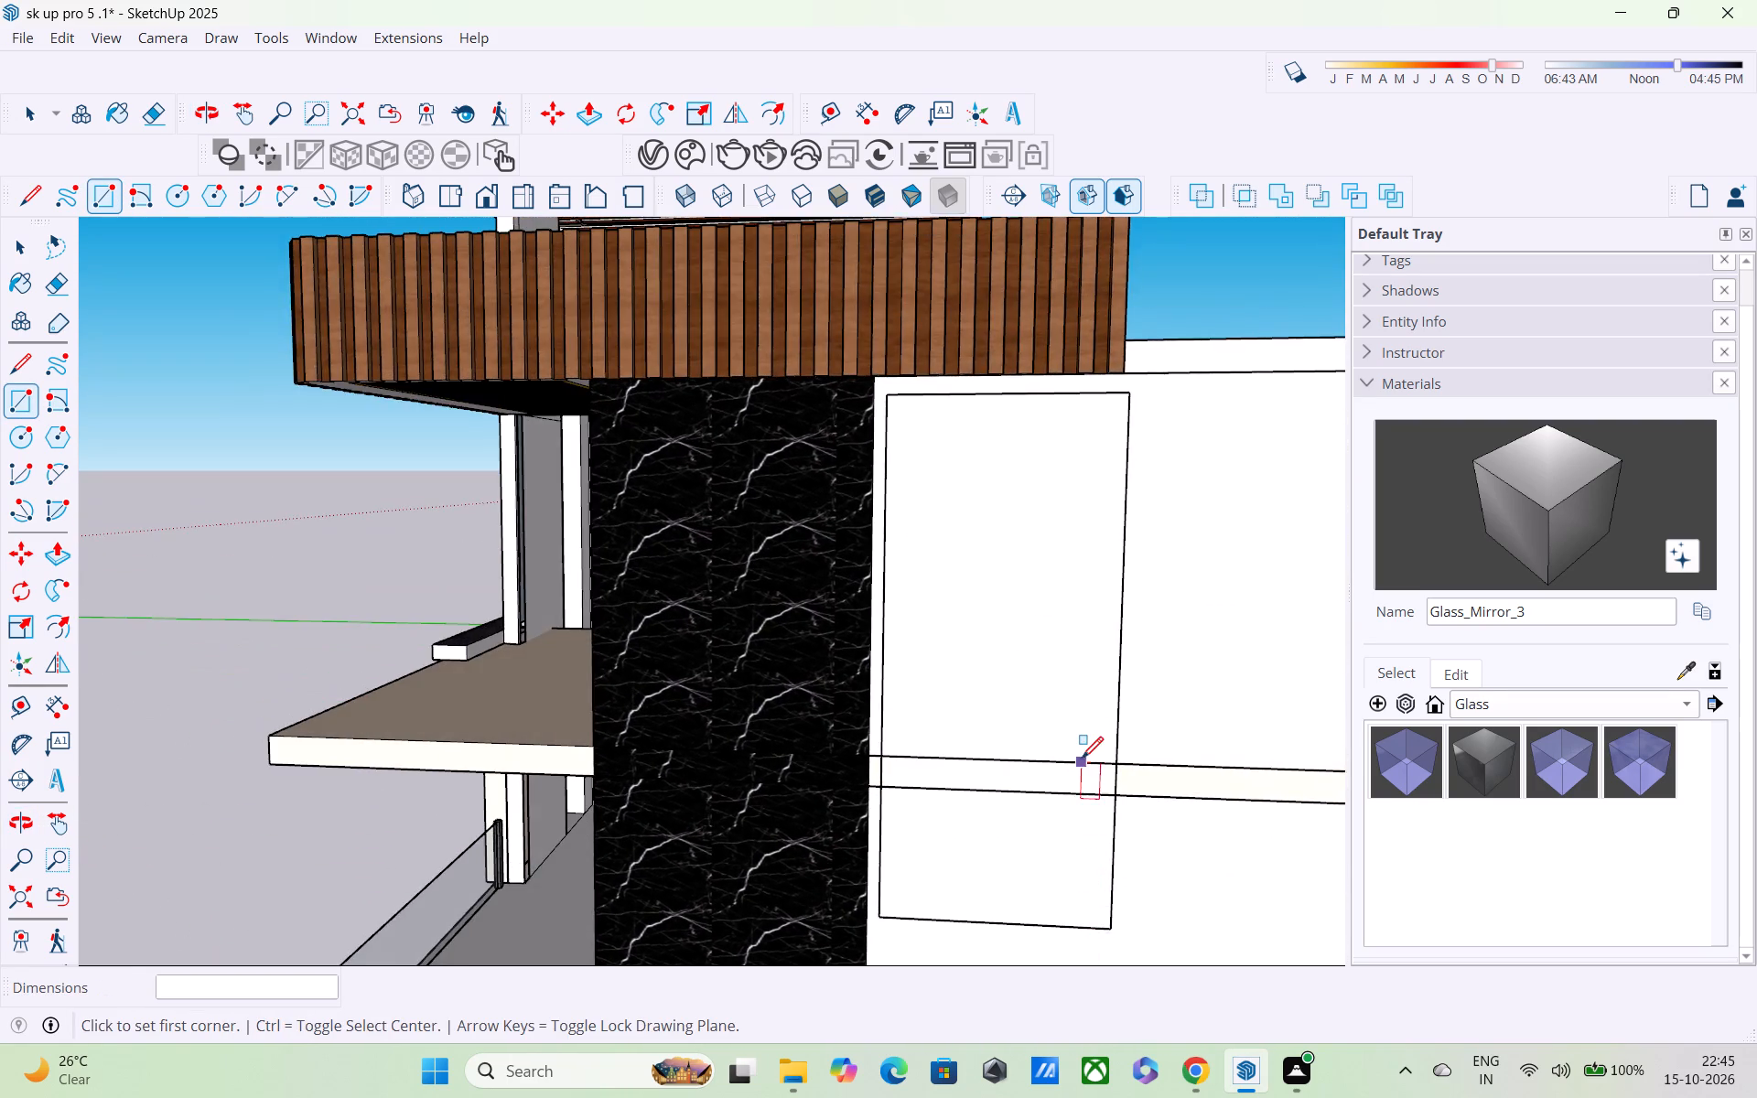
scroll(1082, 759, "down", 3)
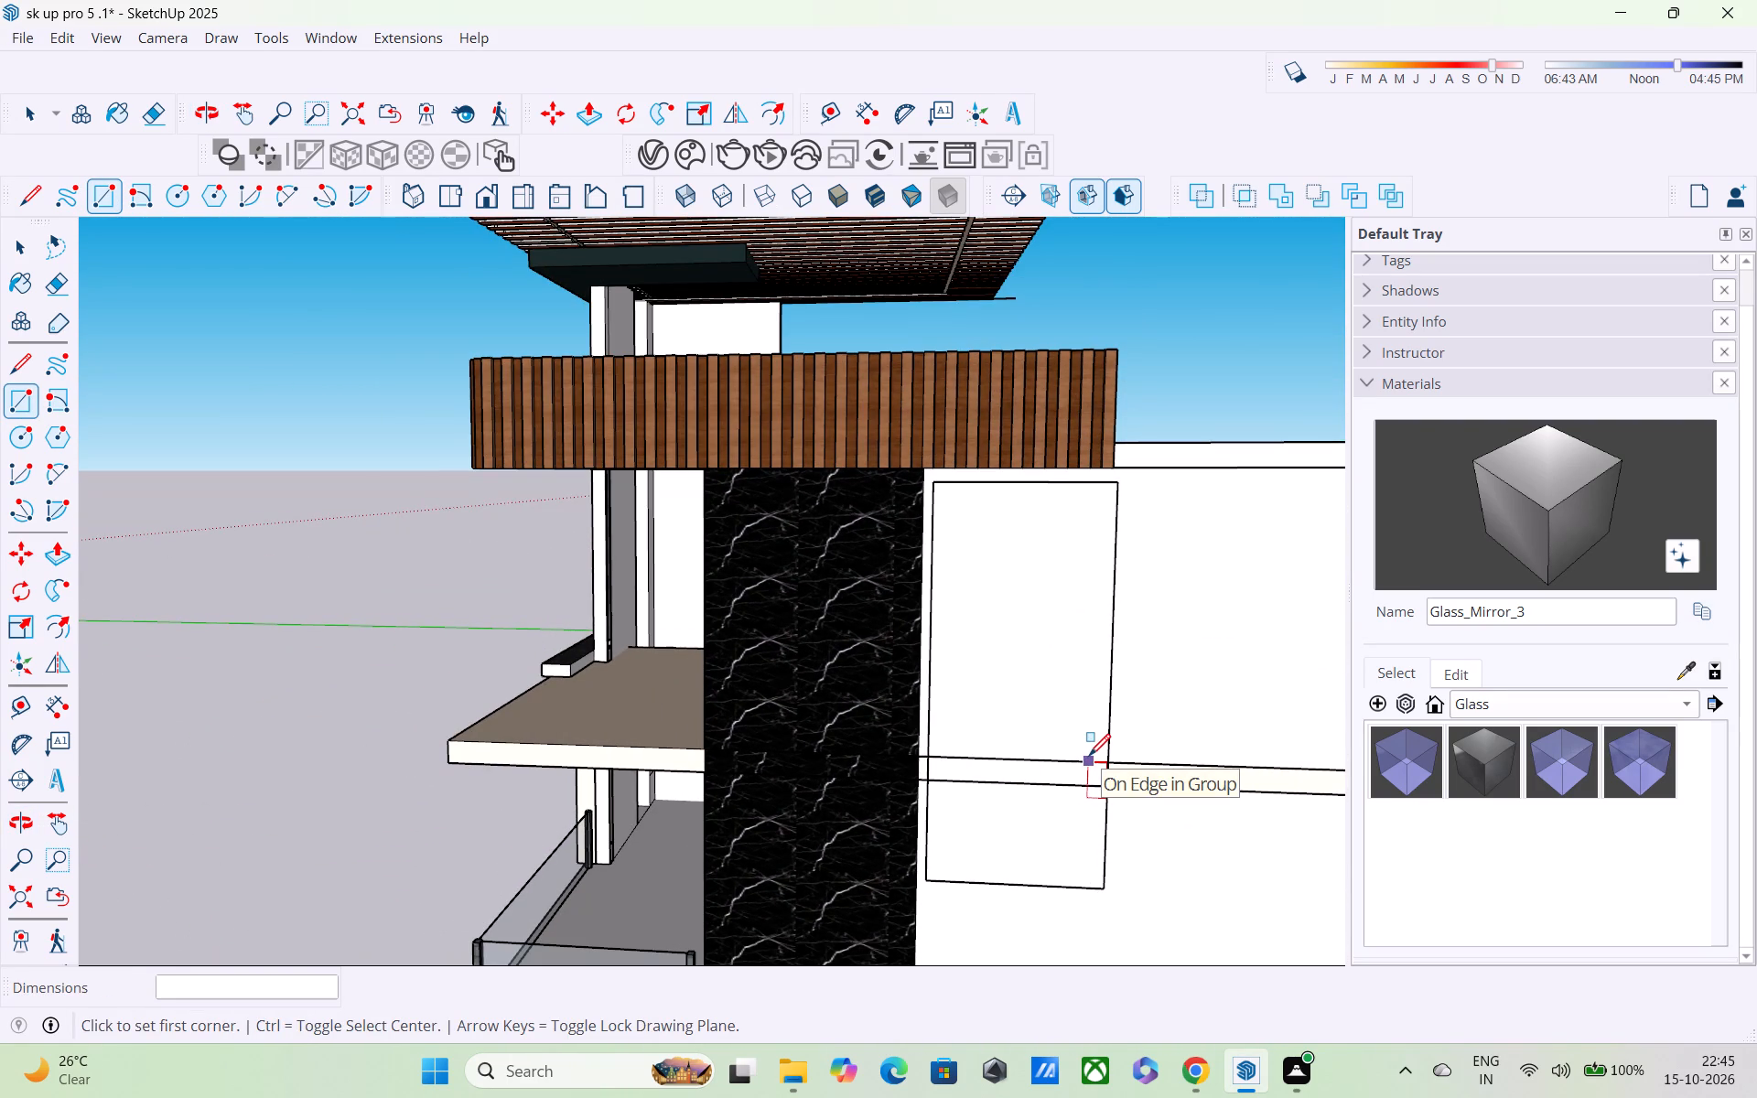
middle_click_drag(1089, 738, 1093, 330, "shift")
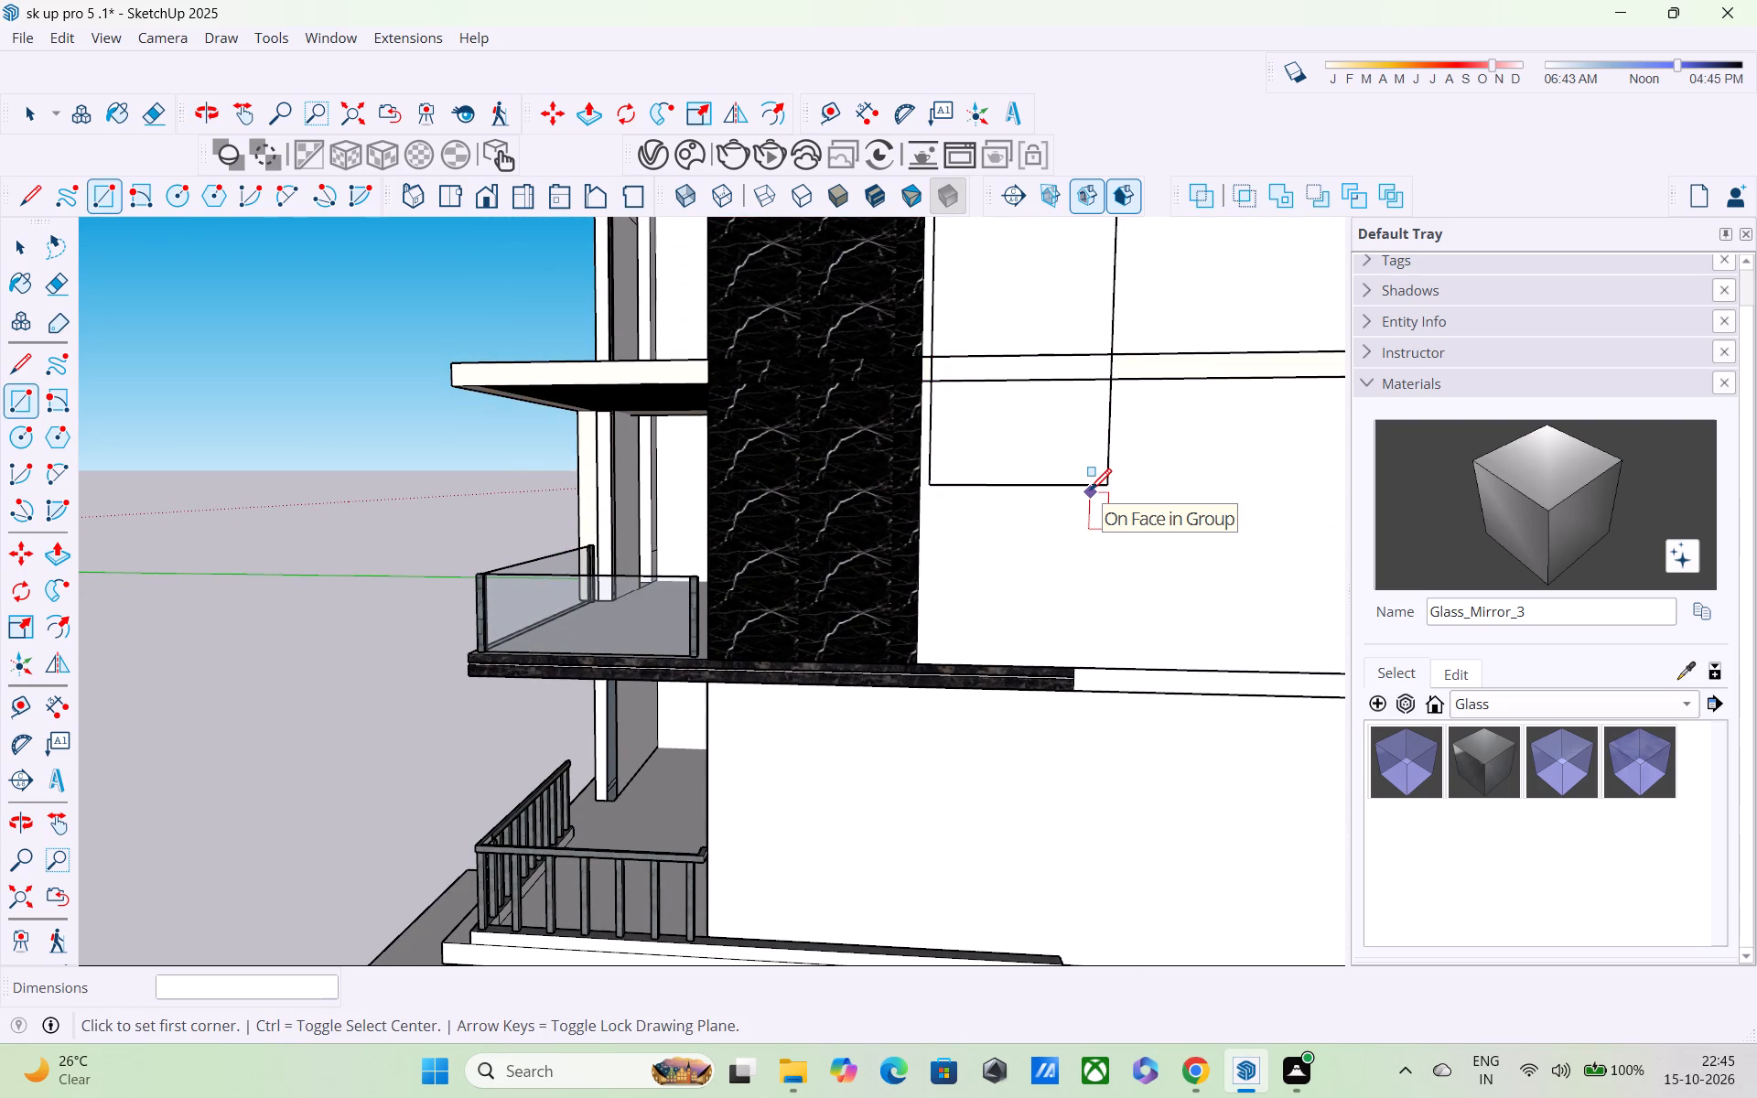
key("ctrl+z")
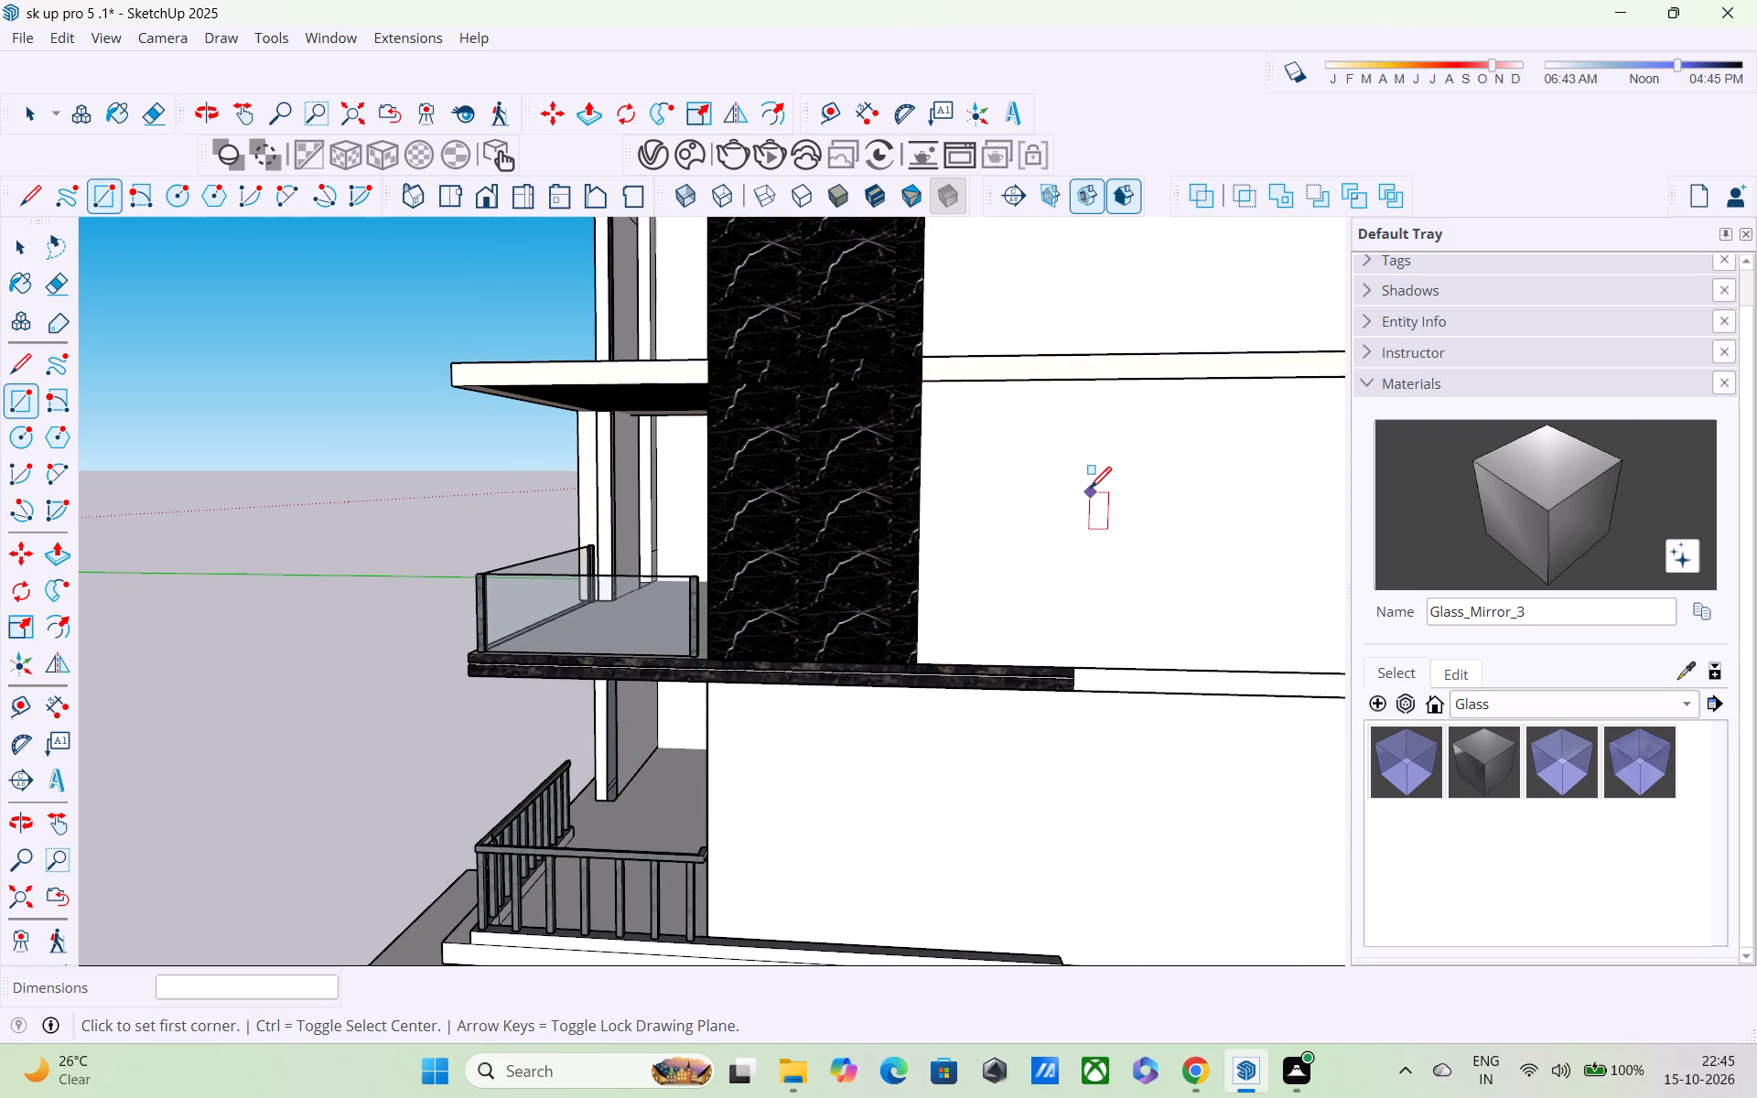
Draw an upright rectangle about 5' 4" wide and 10' 4" high across the upper floor band beside the marble strip.
middle_click_drag(1090, 488, 1095, 697, "shift")
scroll(1100, 672, "down", 4)
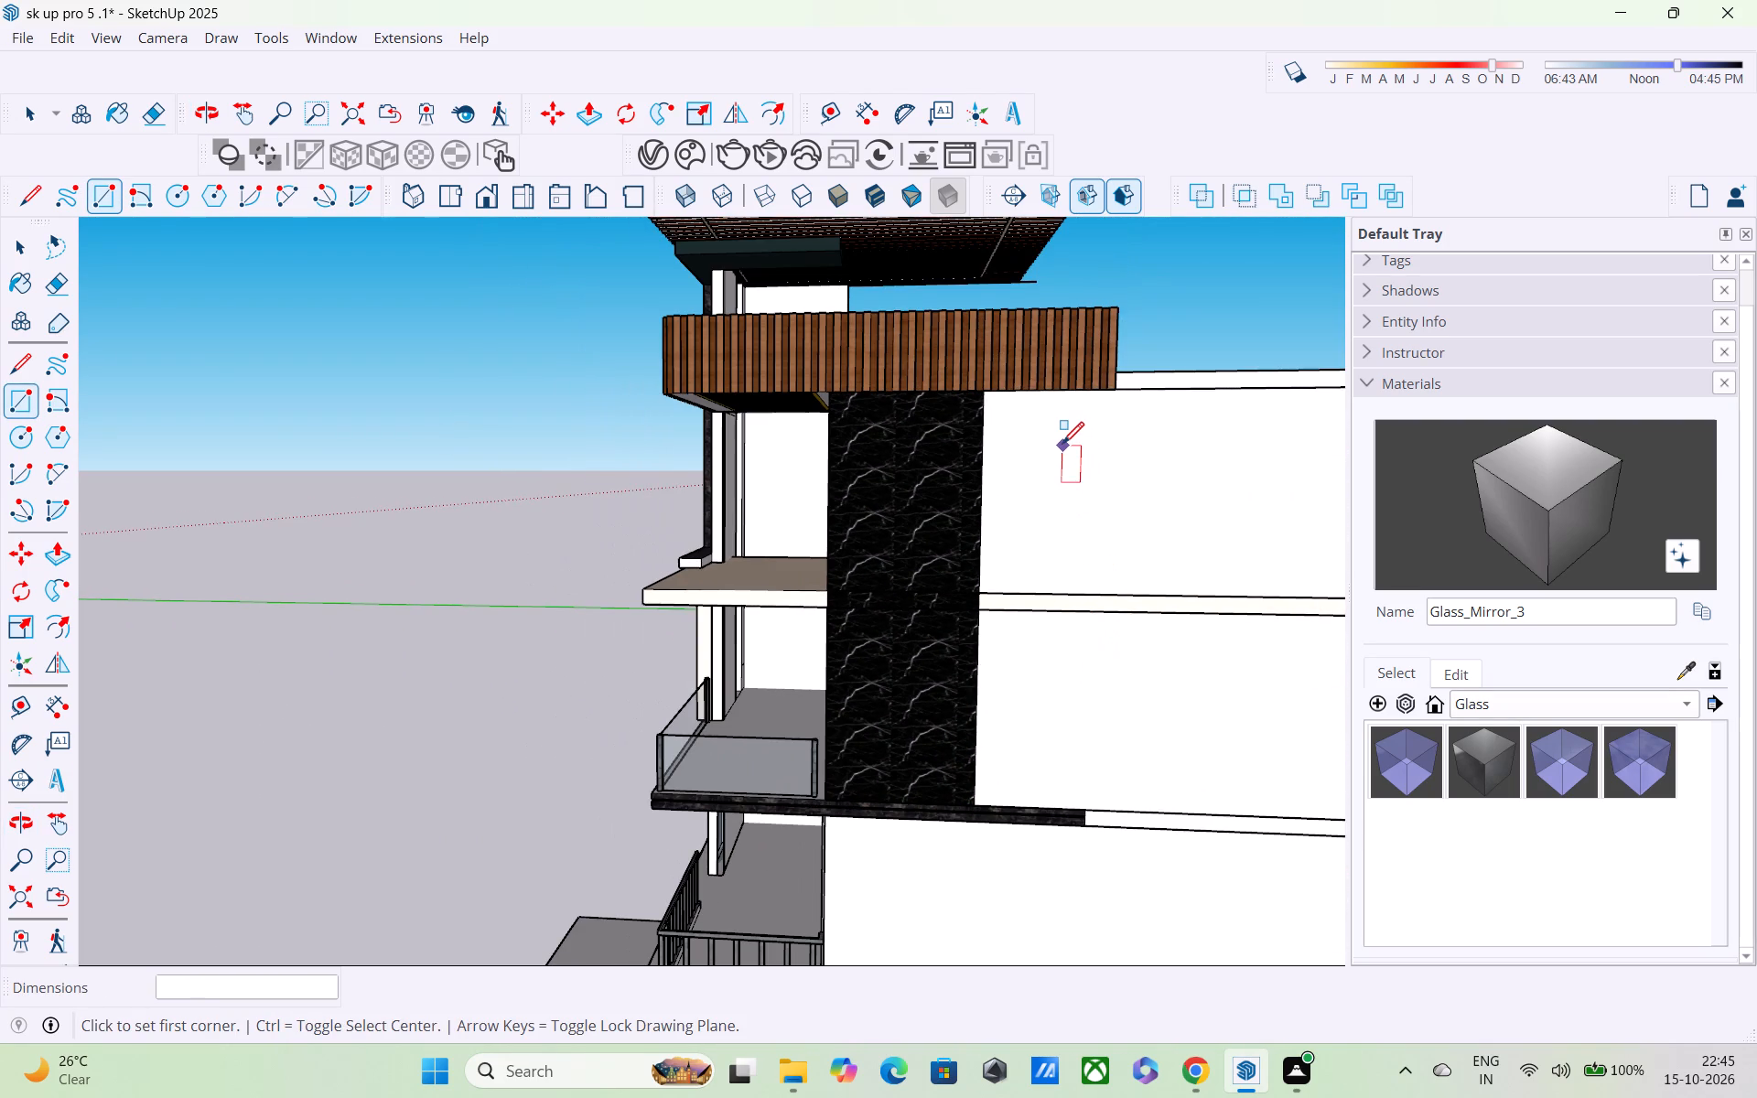
middle_click_drag(1062, 445, 1065, 535)
scroll(1036, 501, "up", 2)
middle_click_drag(1029, 489, 1008, 293)
scroll(1001, 291, "up", 2)
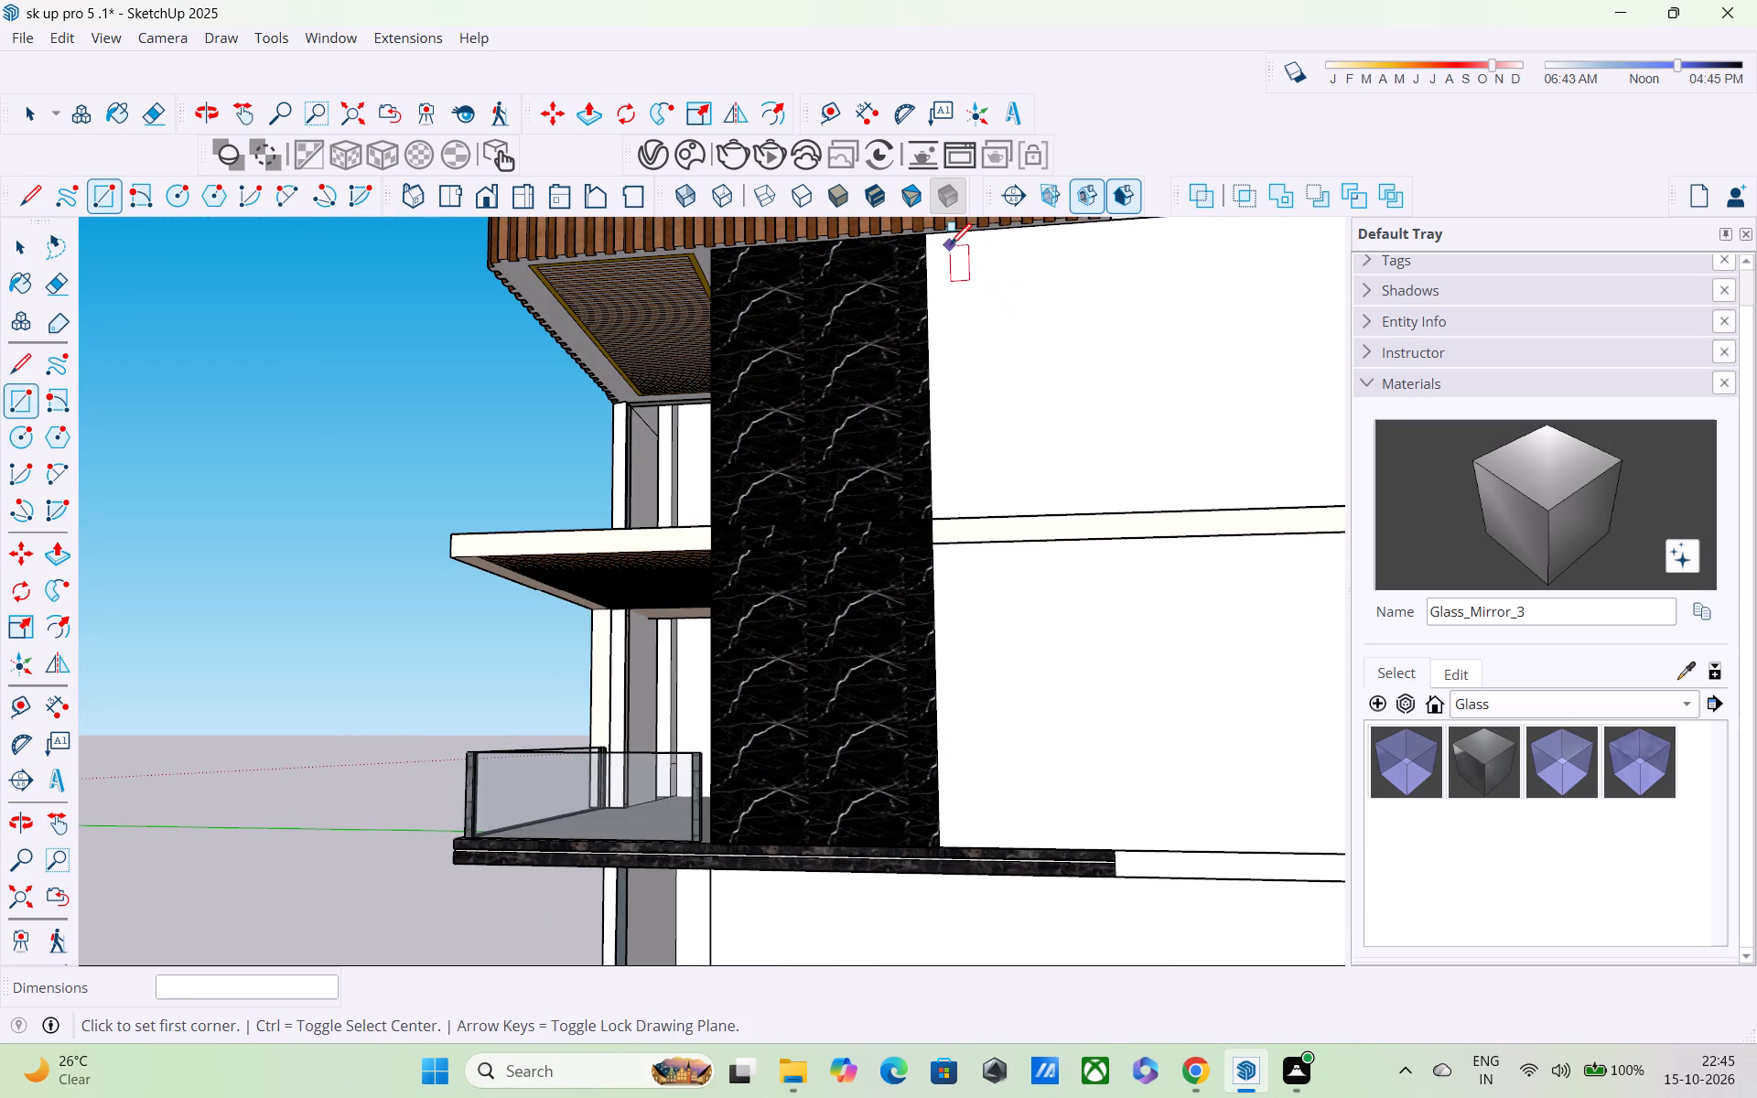
left_click(945, 246)
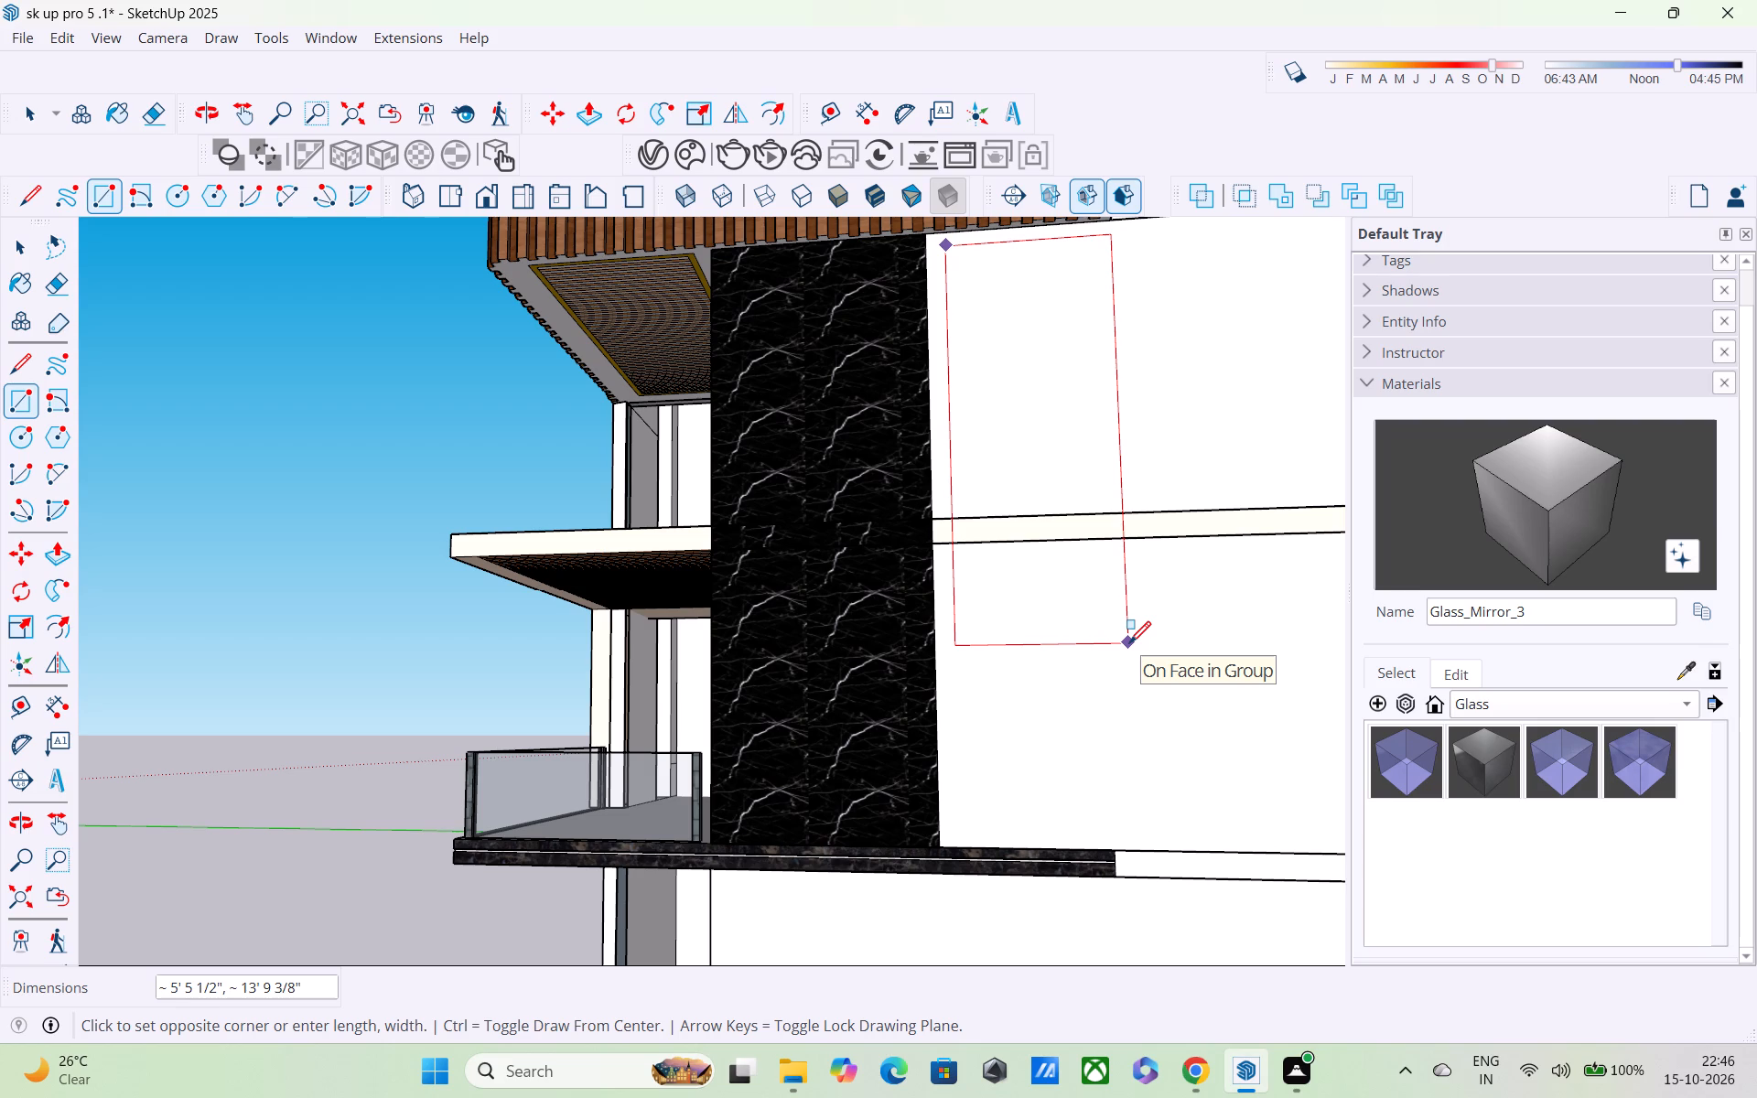
key("Escape")
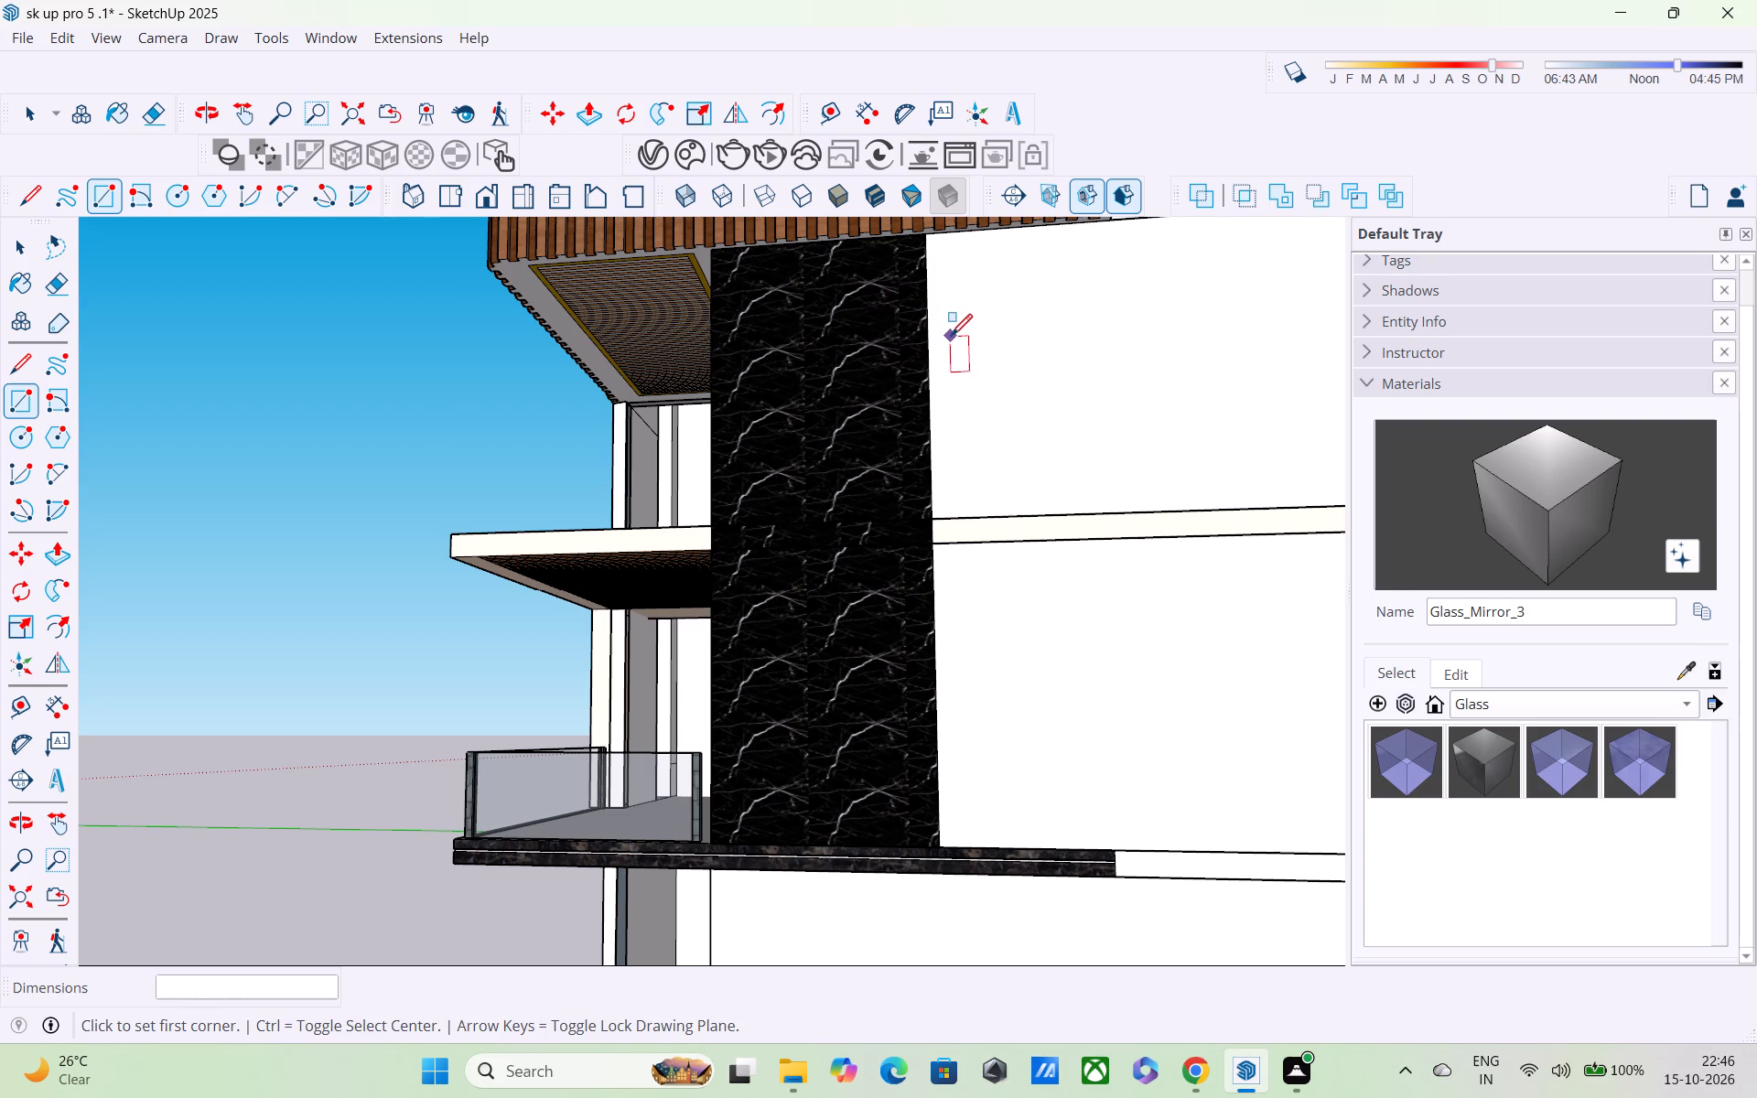
left_click(950, 331)
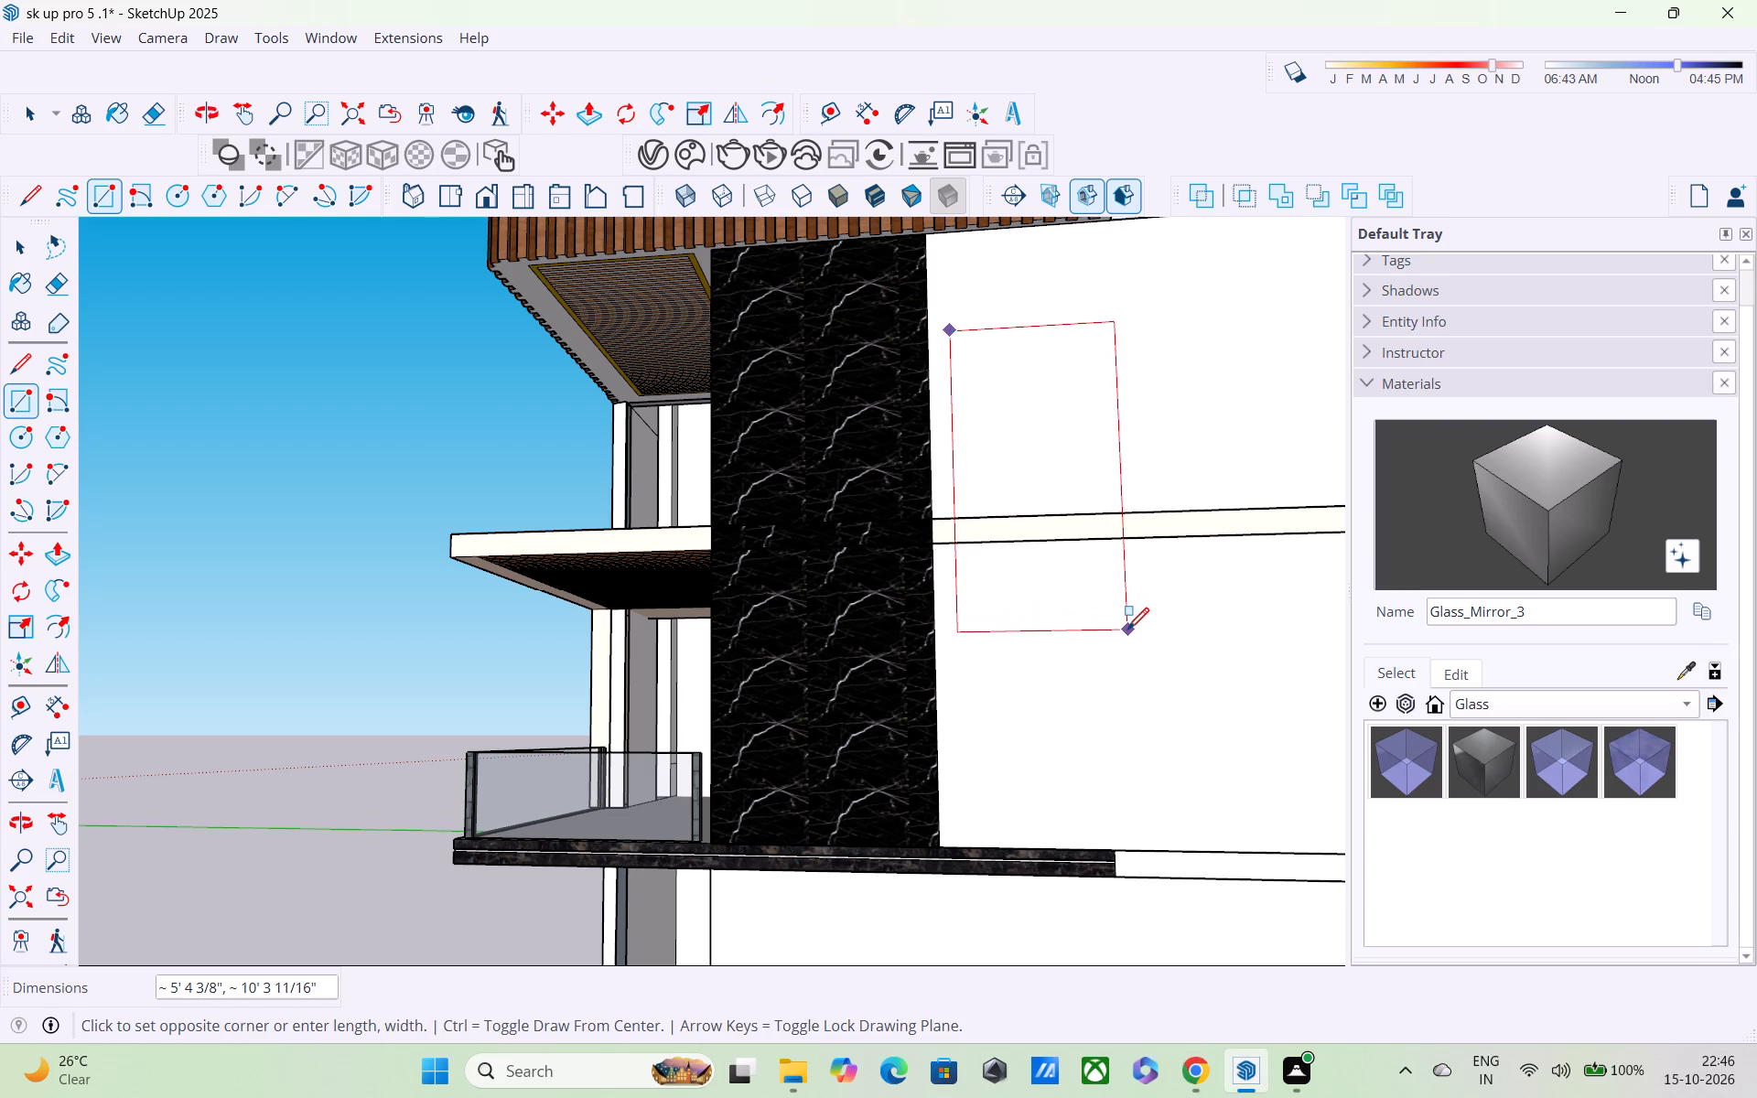
left_click(1133, 636)
Copy the new rectangle's four edges off the side wall along the green axis into the empty space beyond the balconies.
middle_click_drag(1123, 586, 1174, 707)
scroll(1167, 612, "down", 4)
key("space")
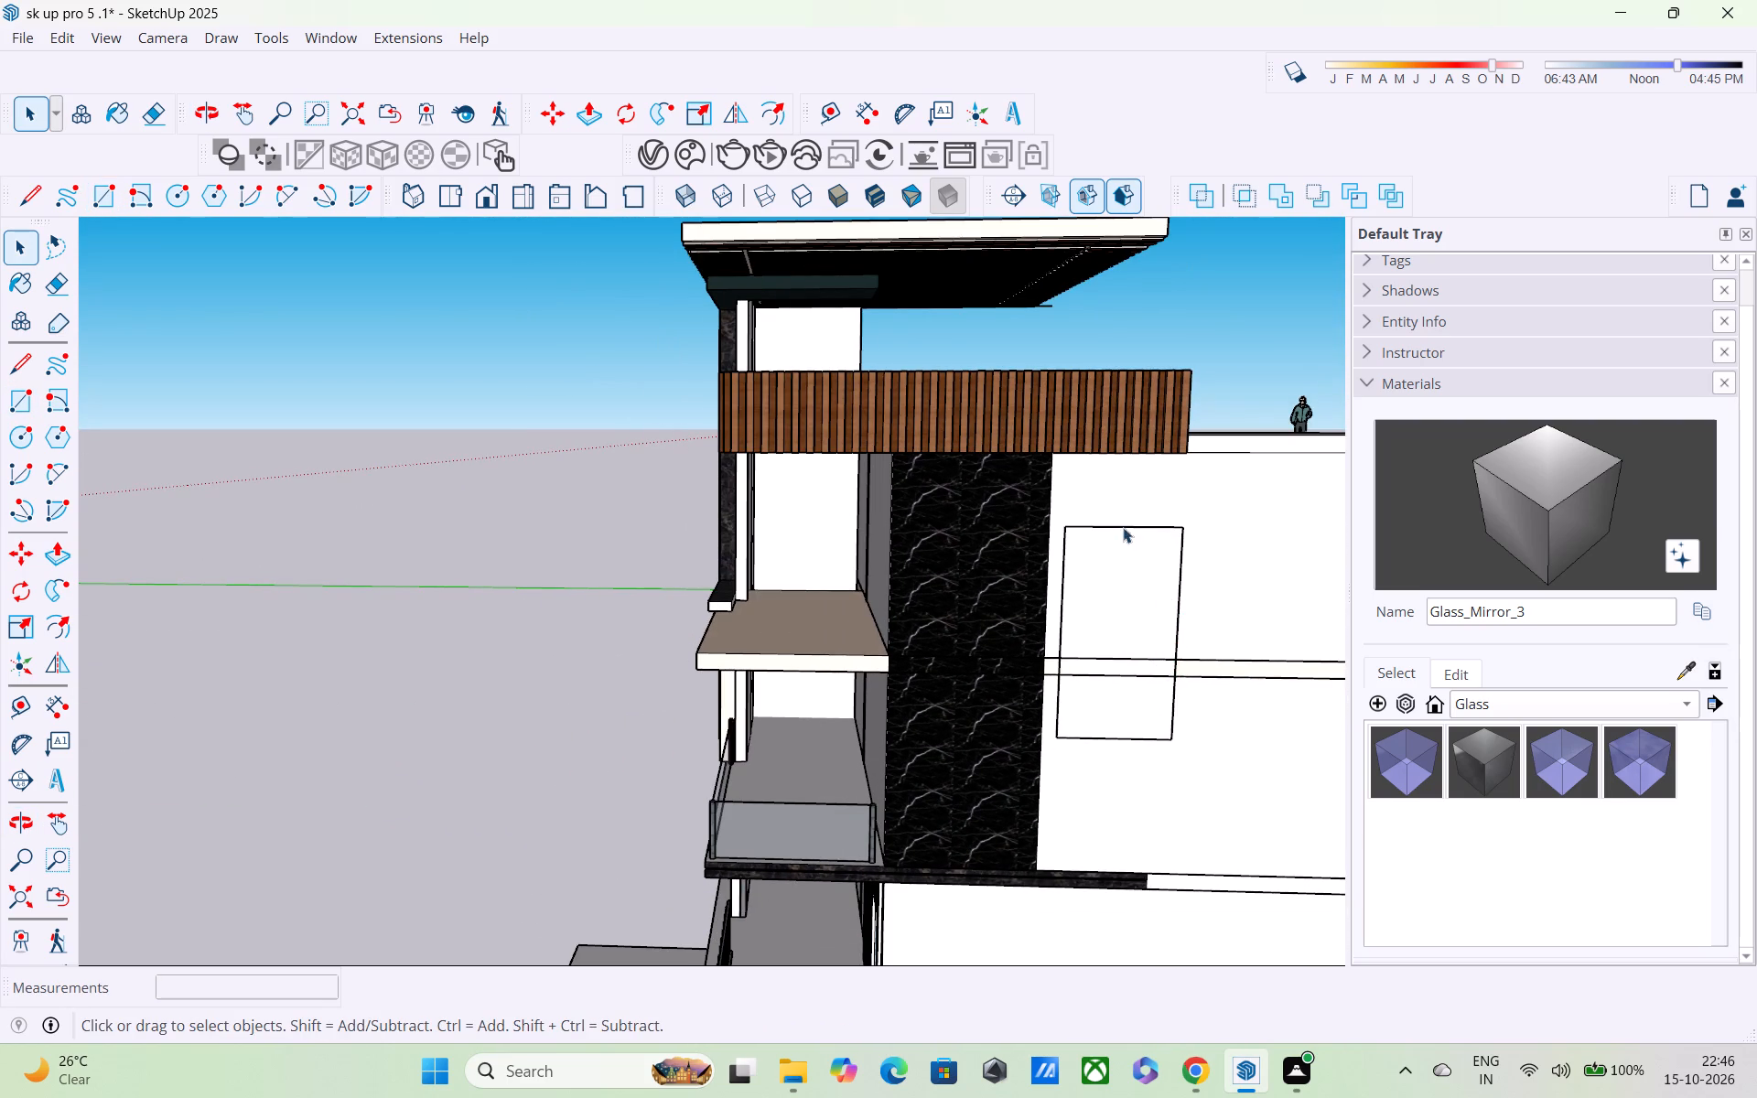
left_click(1122, 530)
left_click(1057, 618, "shift")
left_click(1059, 598, "shift")
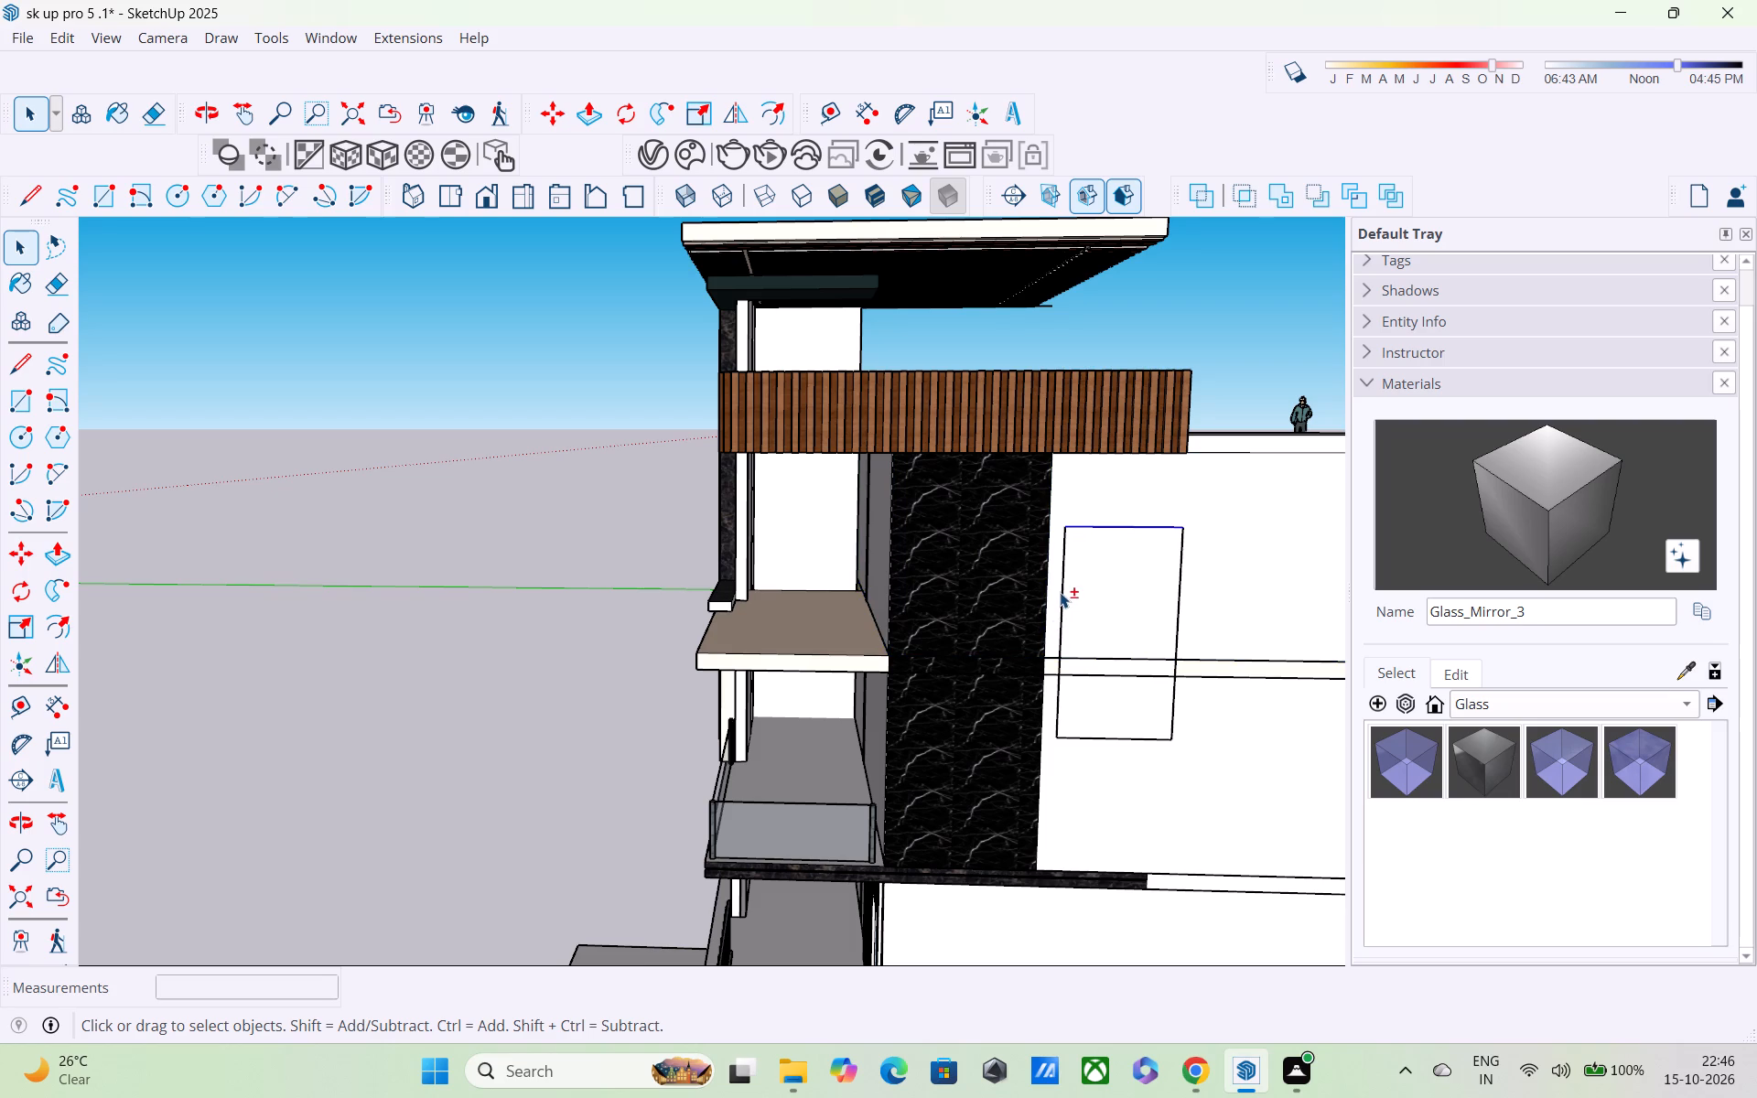
left_click(1060, 591, "shift")
left_click(1075, 737, "shift")
left_click(1178, 684, "shift")
key("m")
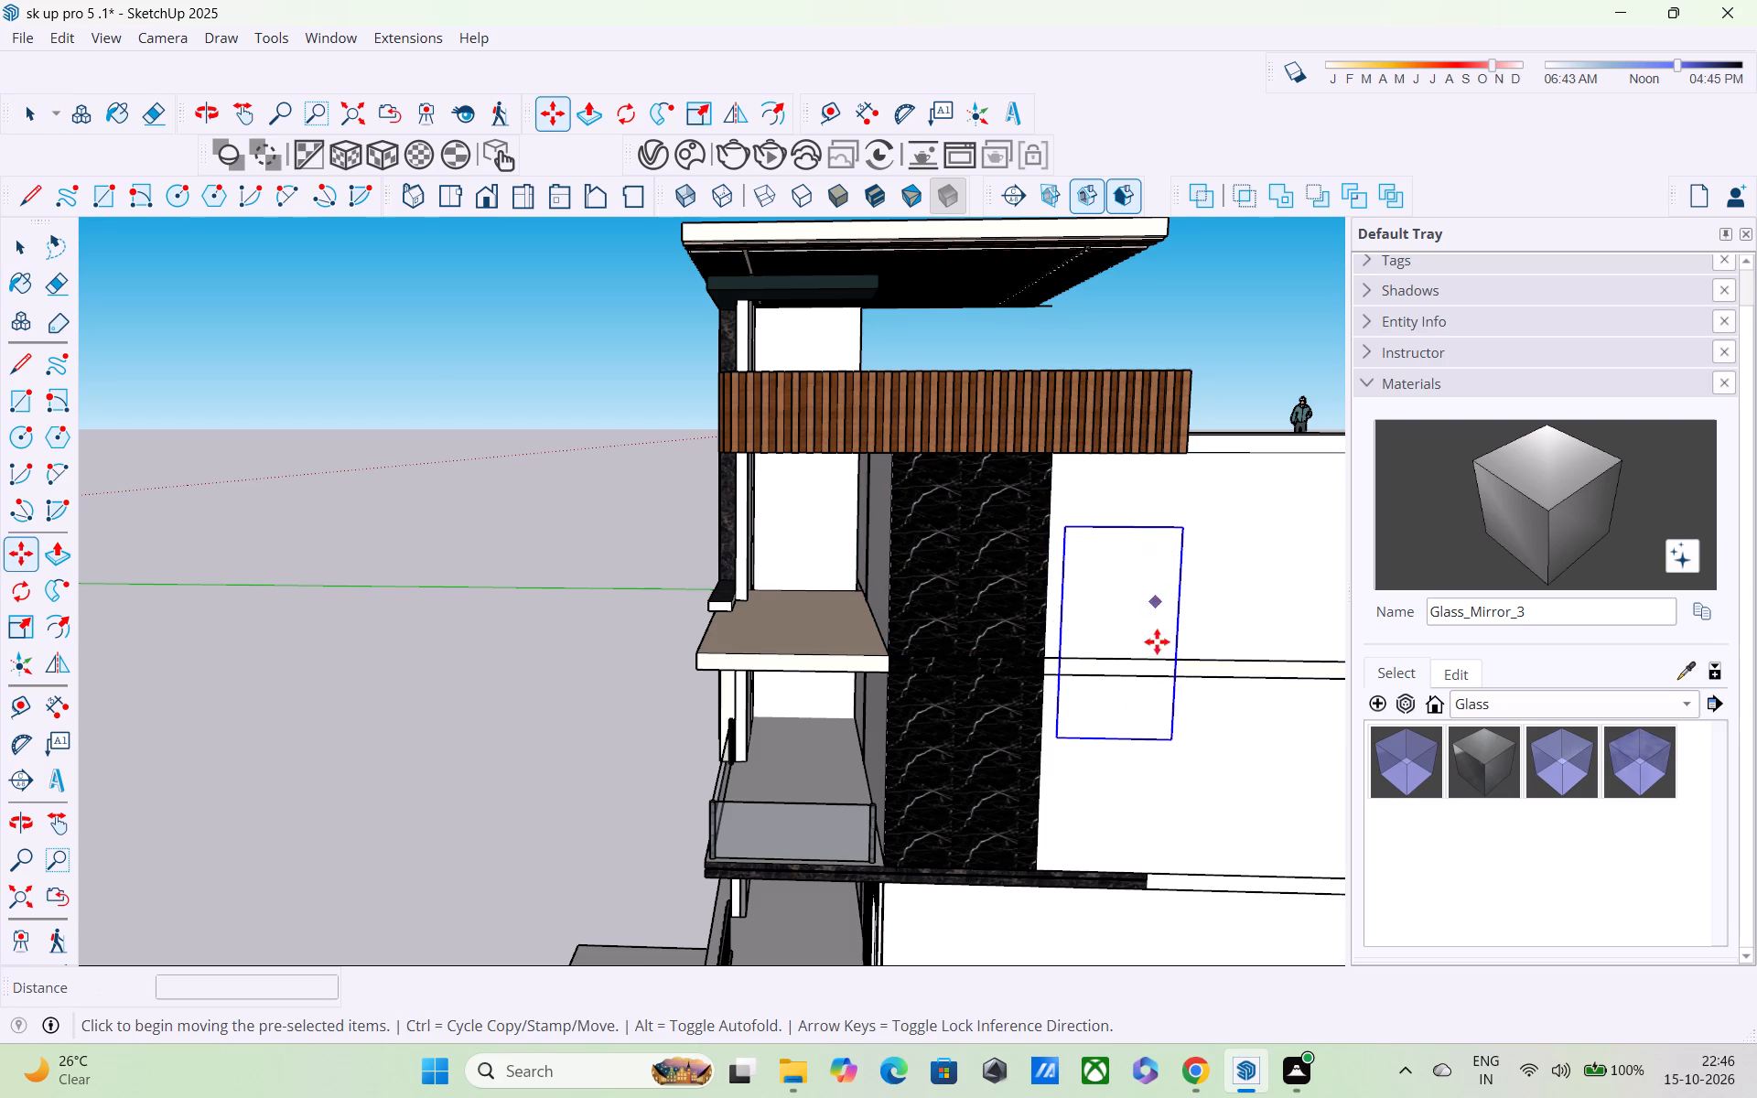
left_click(1051, 738)
left_click(241, 753)
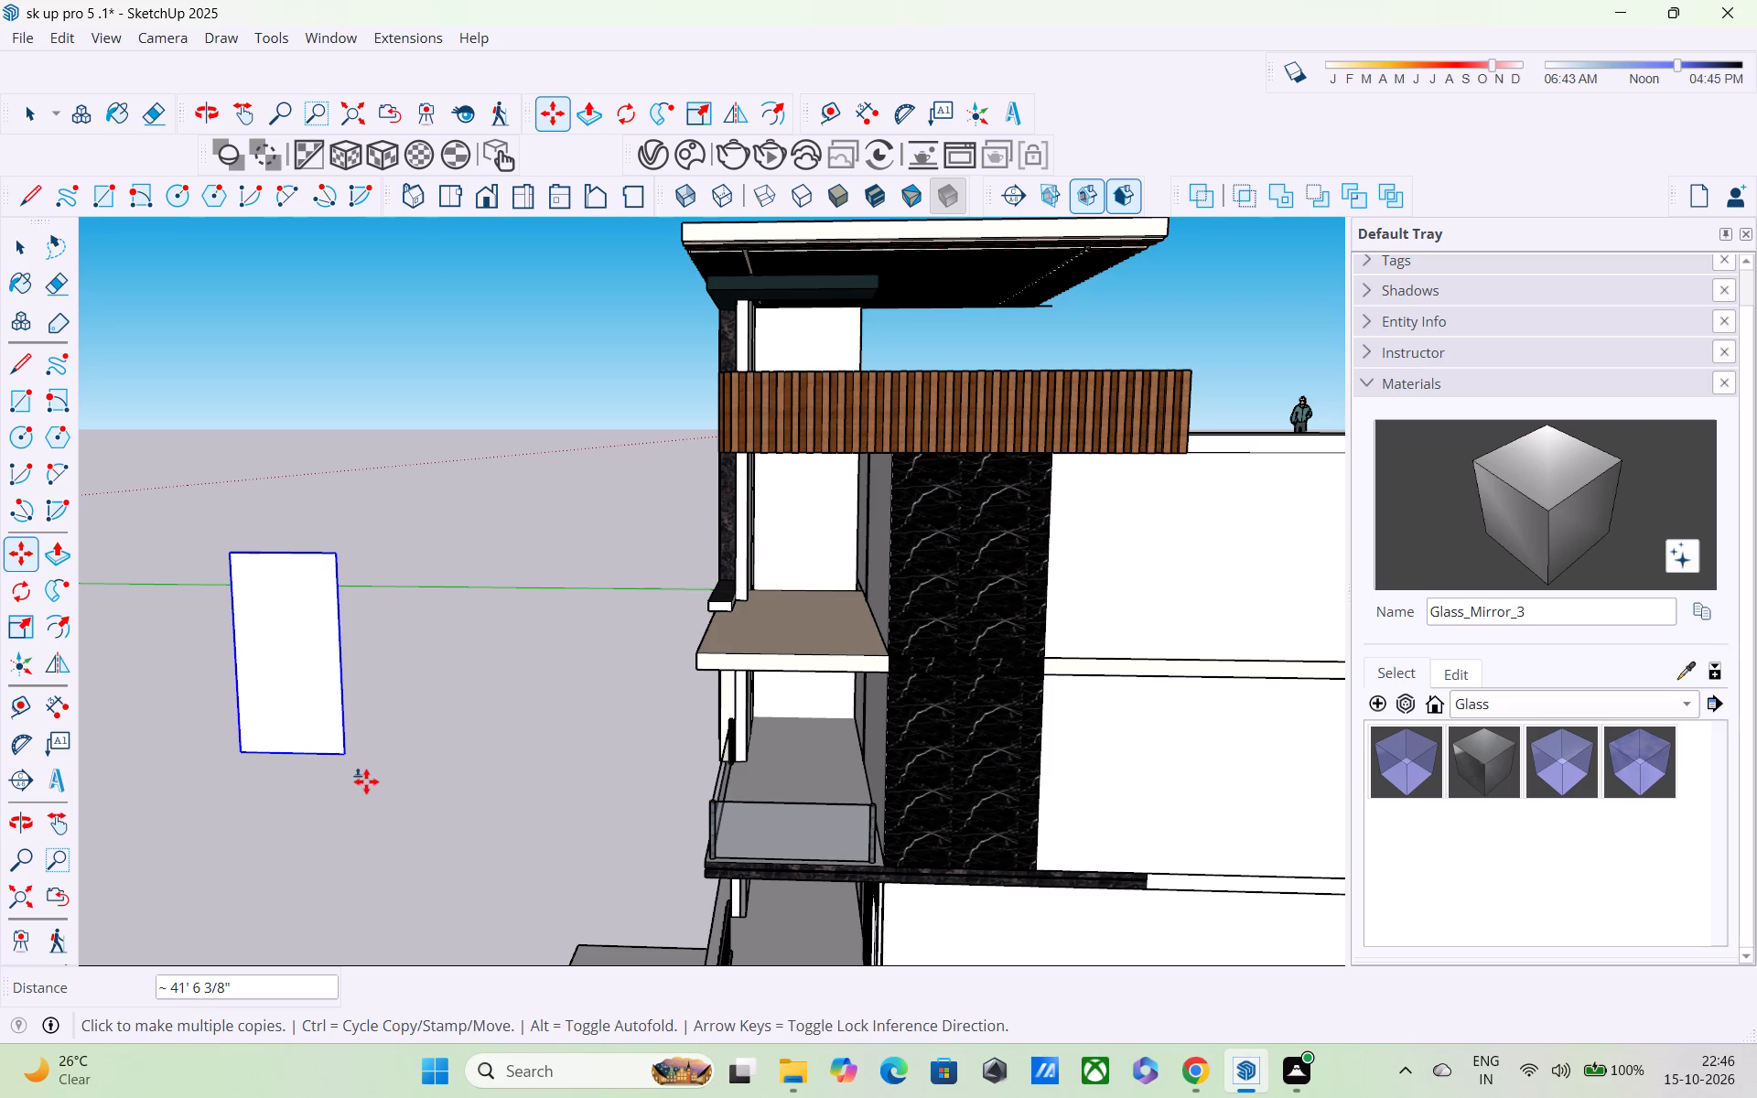
key("ctrl+z")
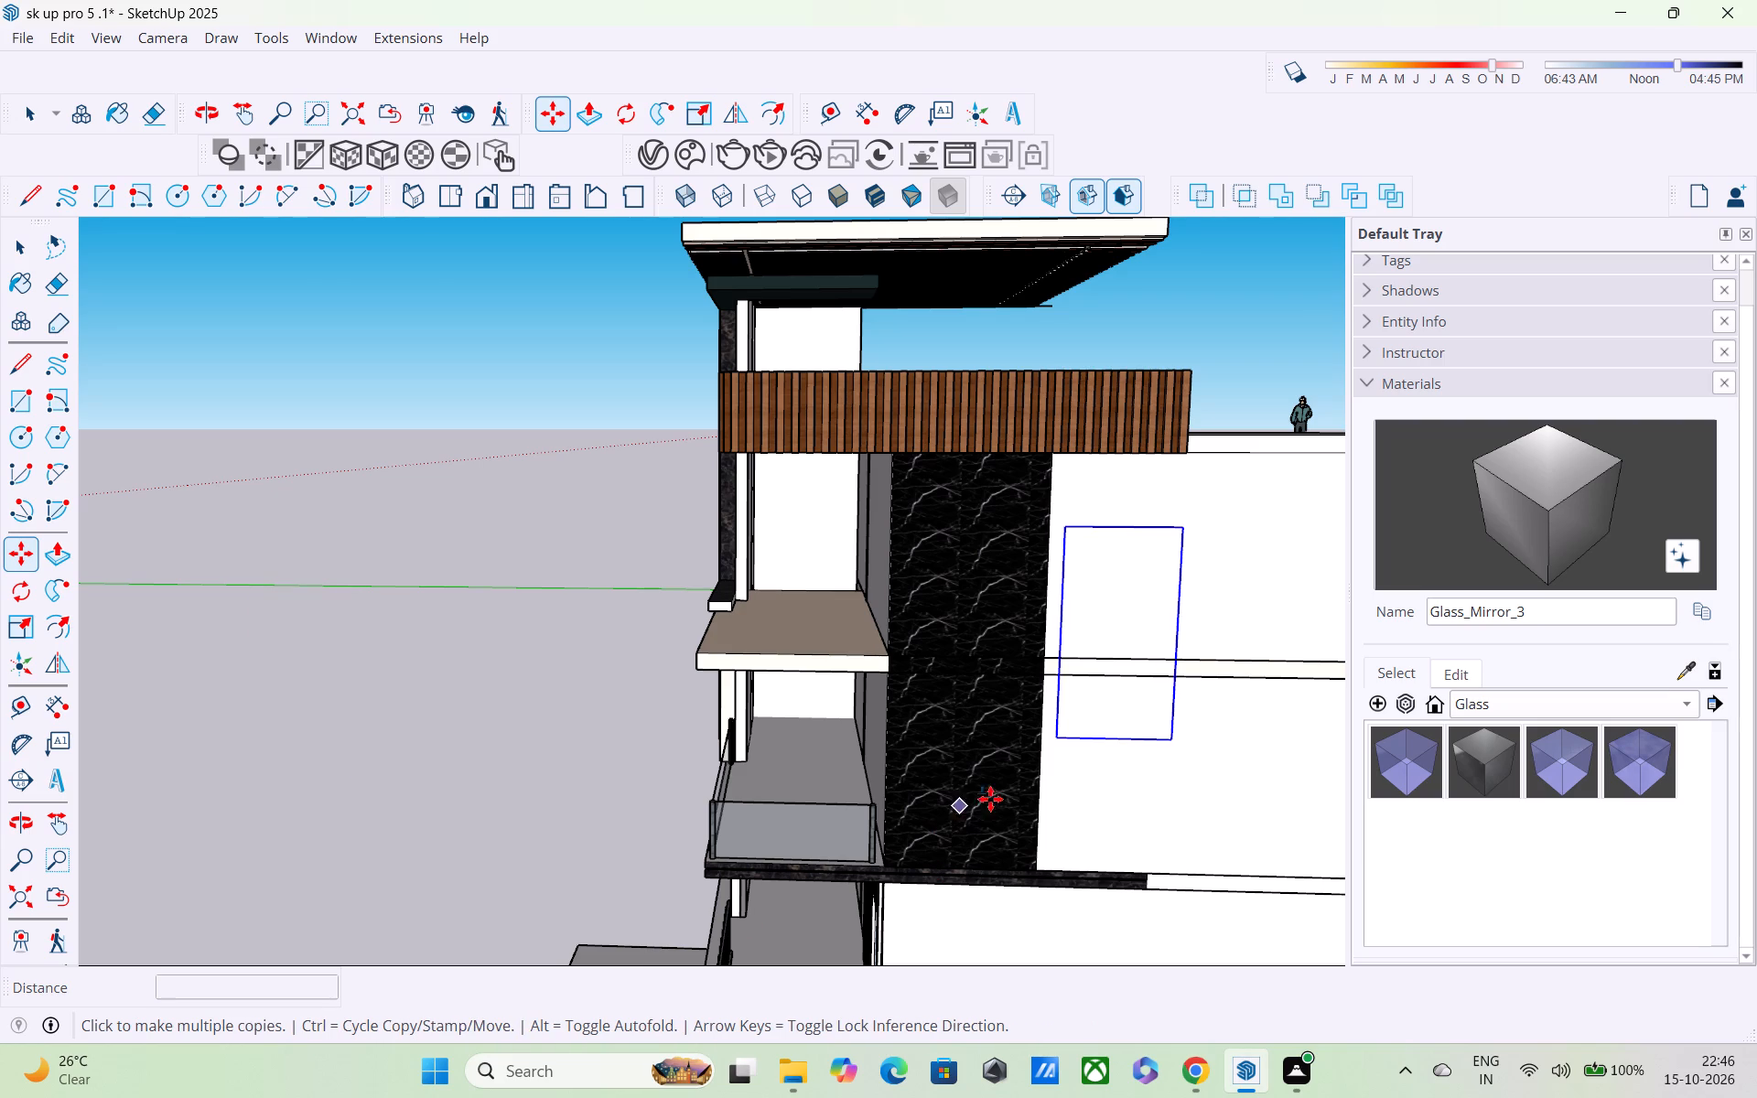
left_click(1063, 738)
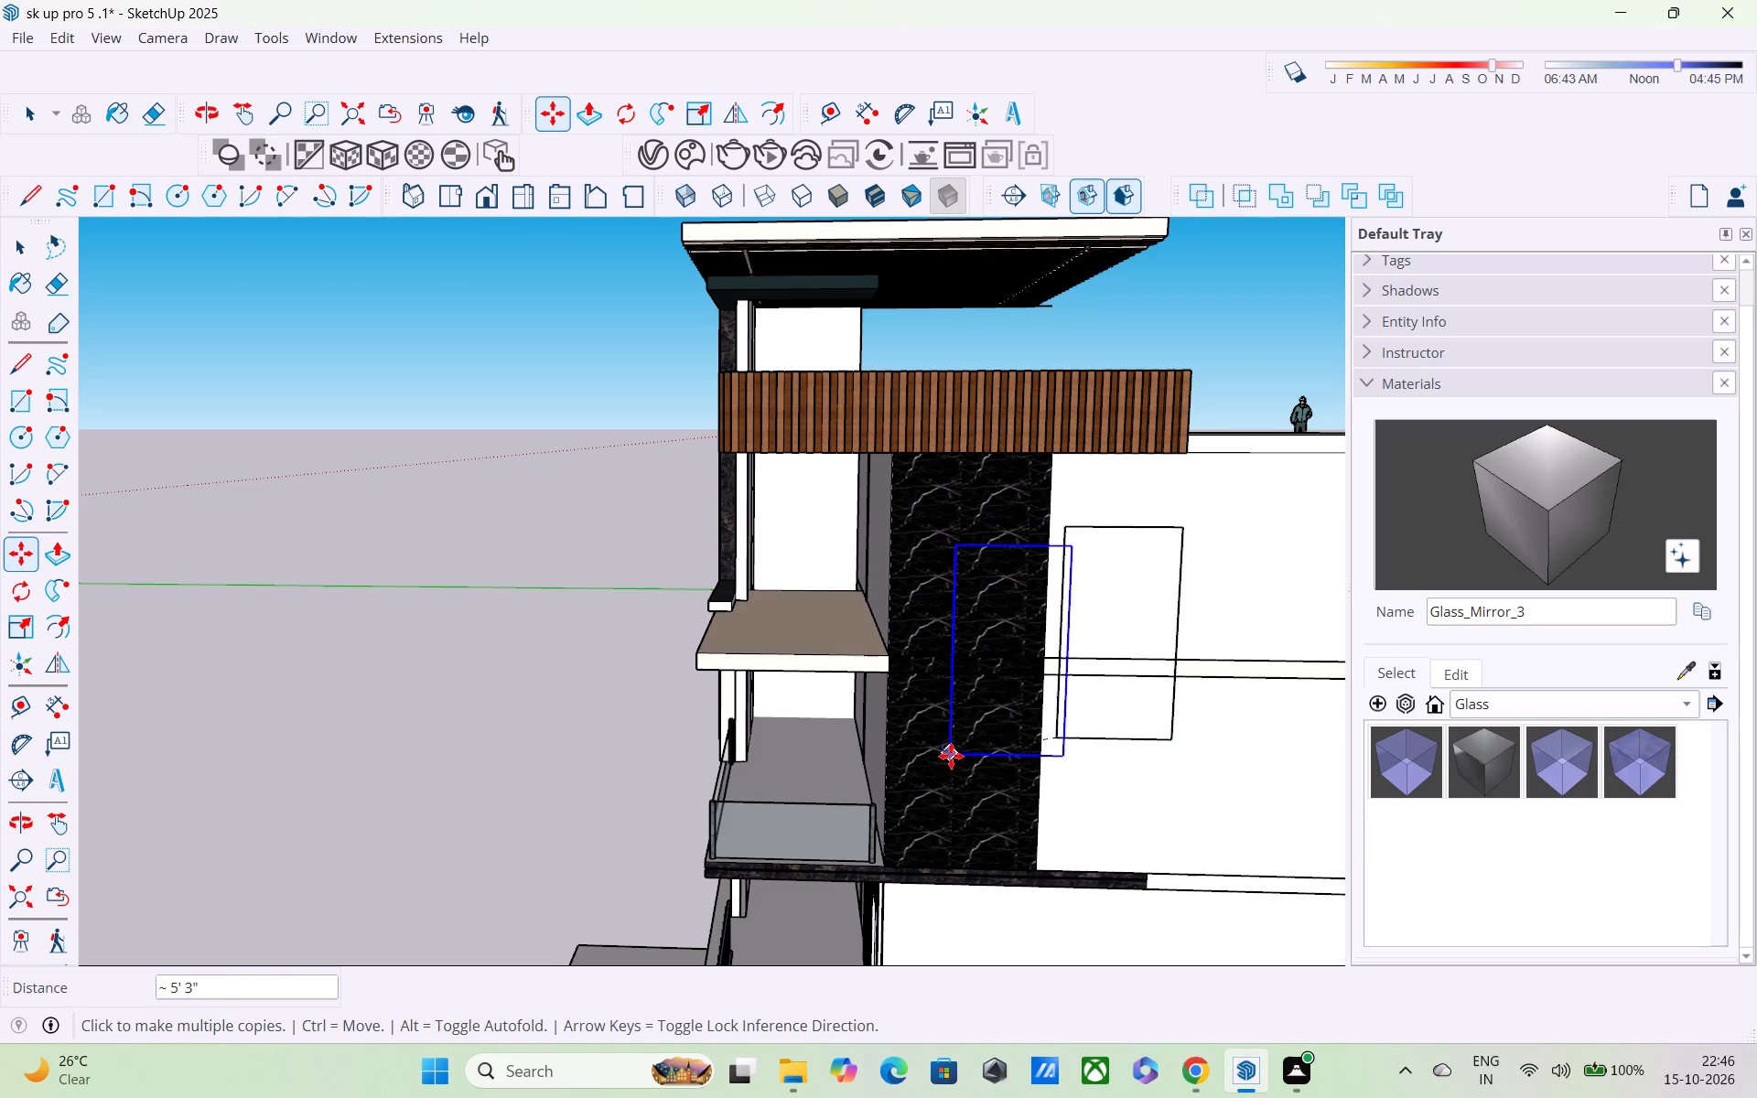
left_click(336, 738)
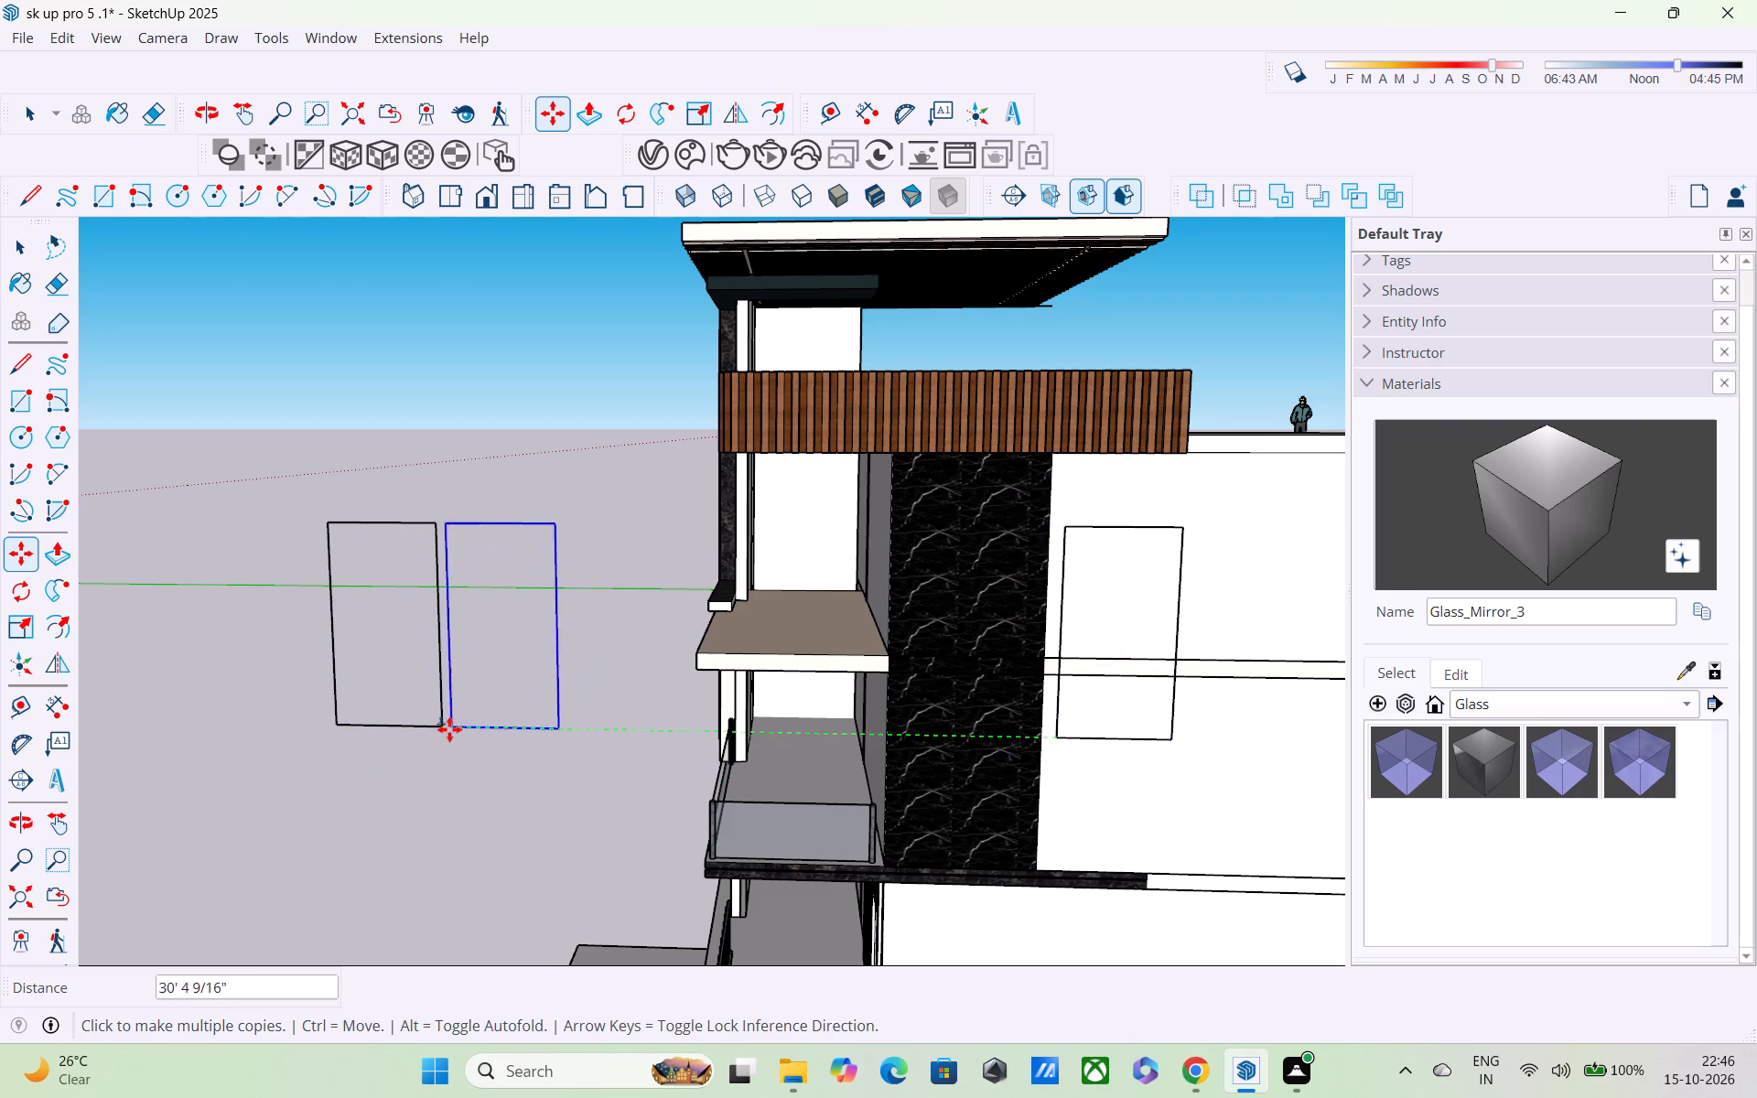
key("Escape")
key("space")
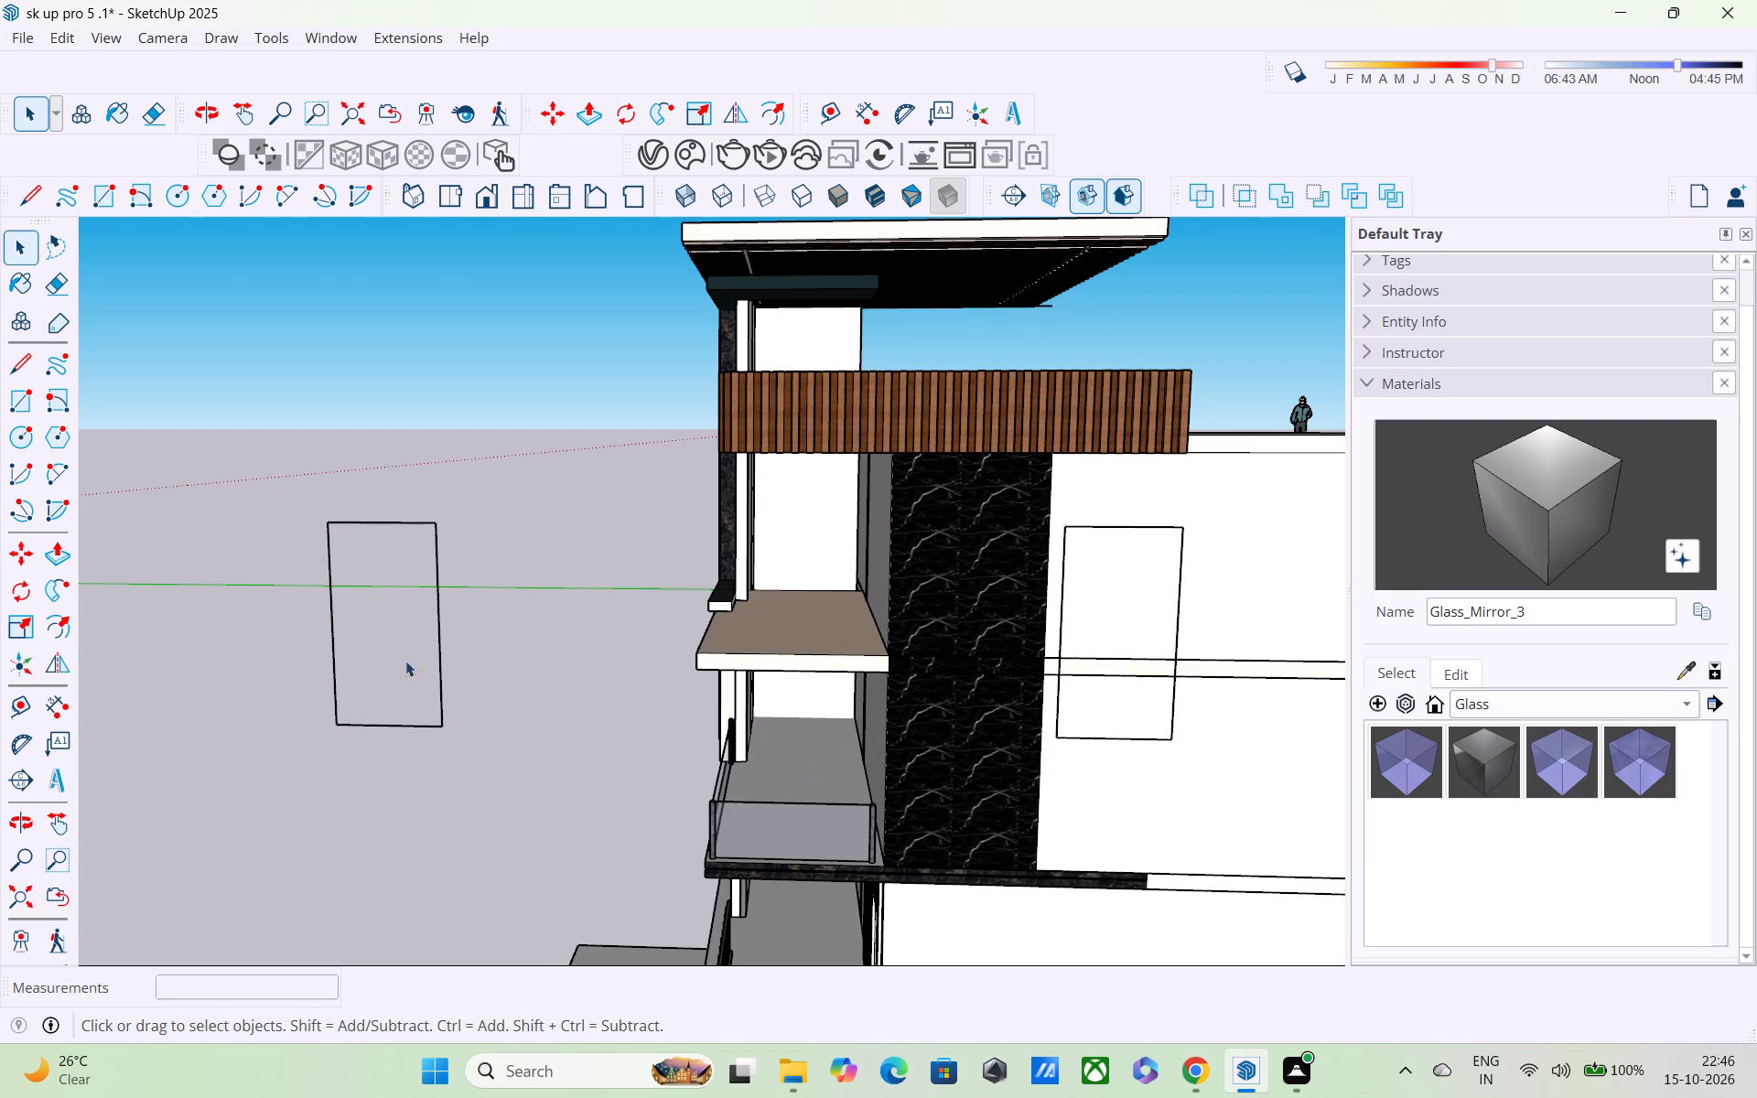
Draw a line about 7' 4" long from the wall rectangle's top corner farthest from the marble up to the slatted parapet's top end corner.
scroll(393, 636, "up", 2)
scroll(393, 524, "down", 3)
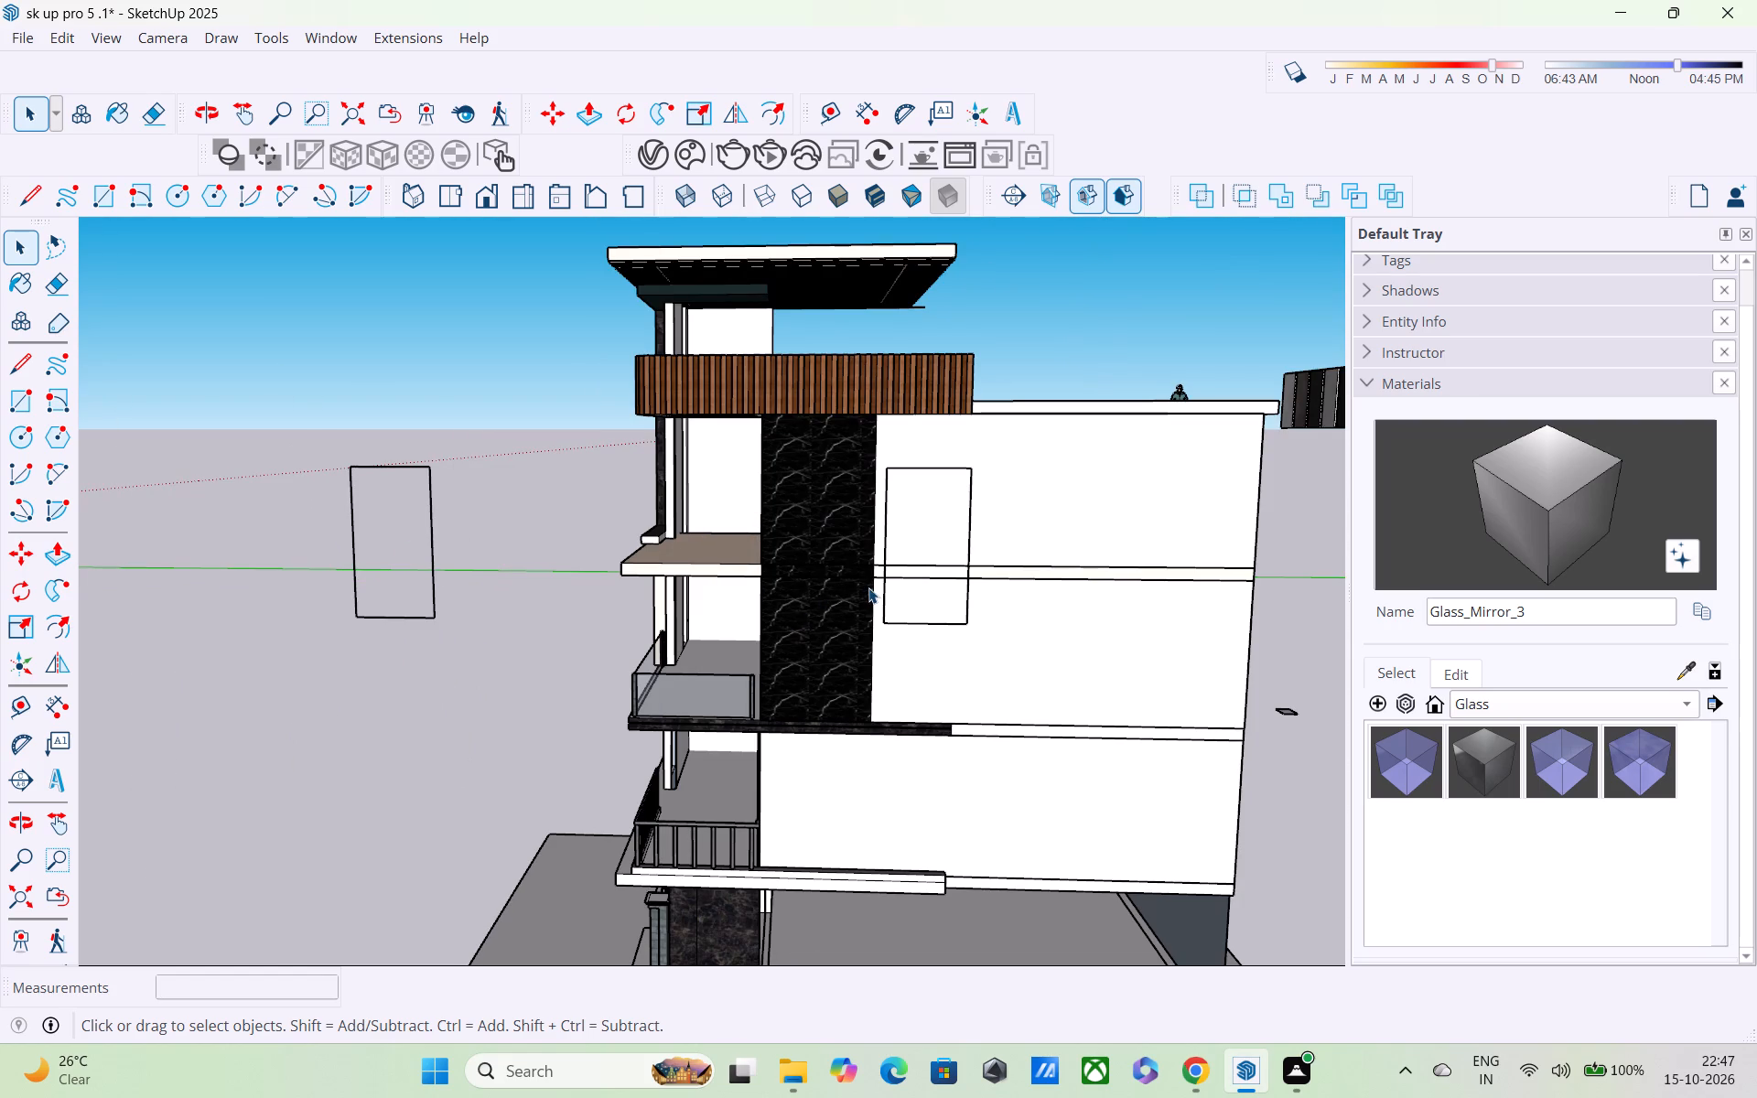
middle_click_drag(882, 589, 958, 684)
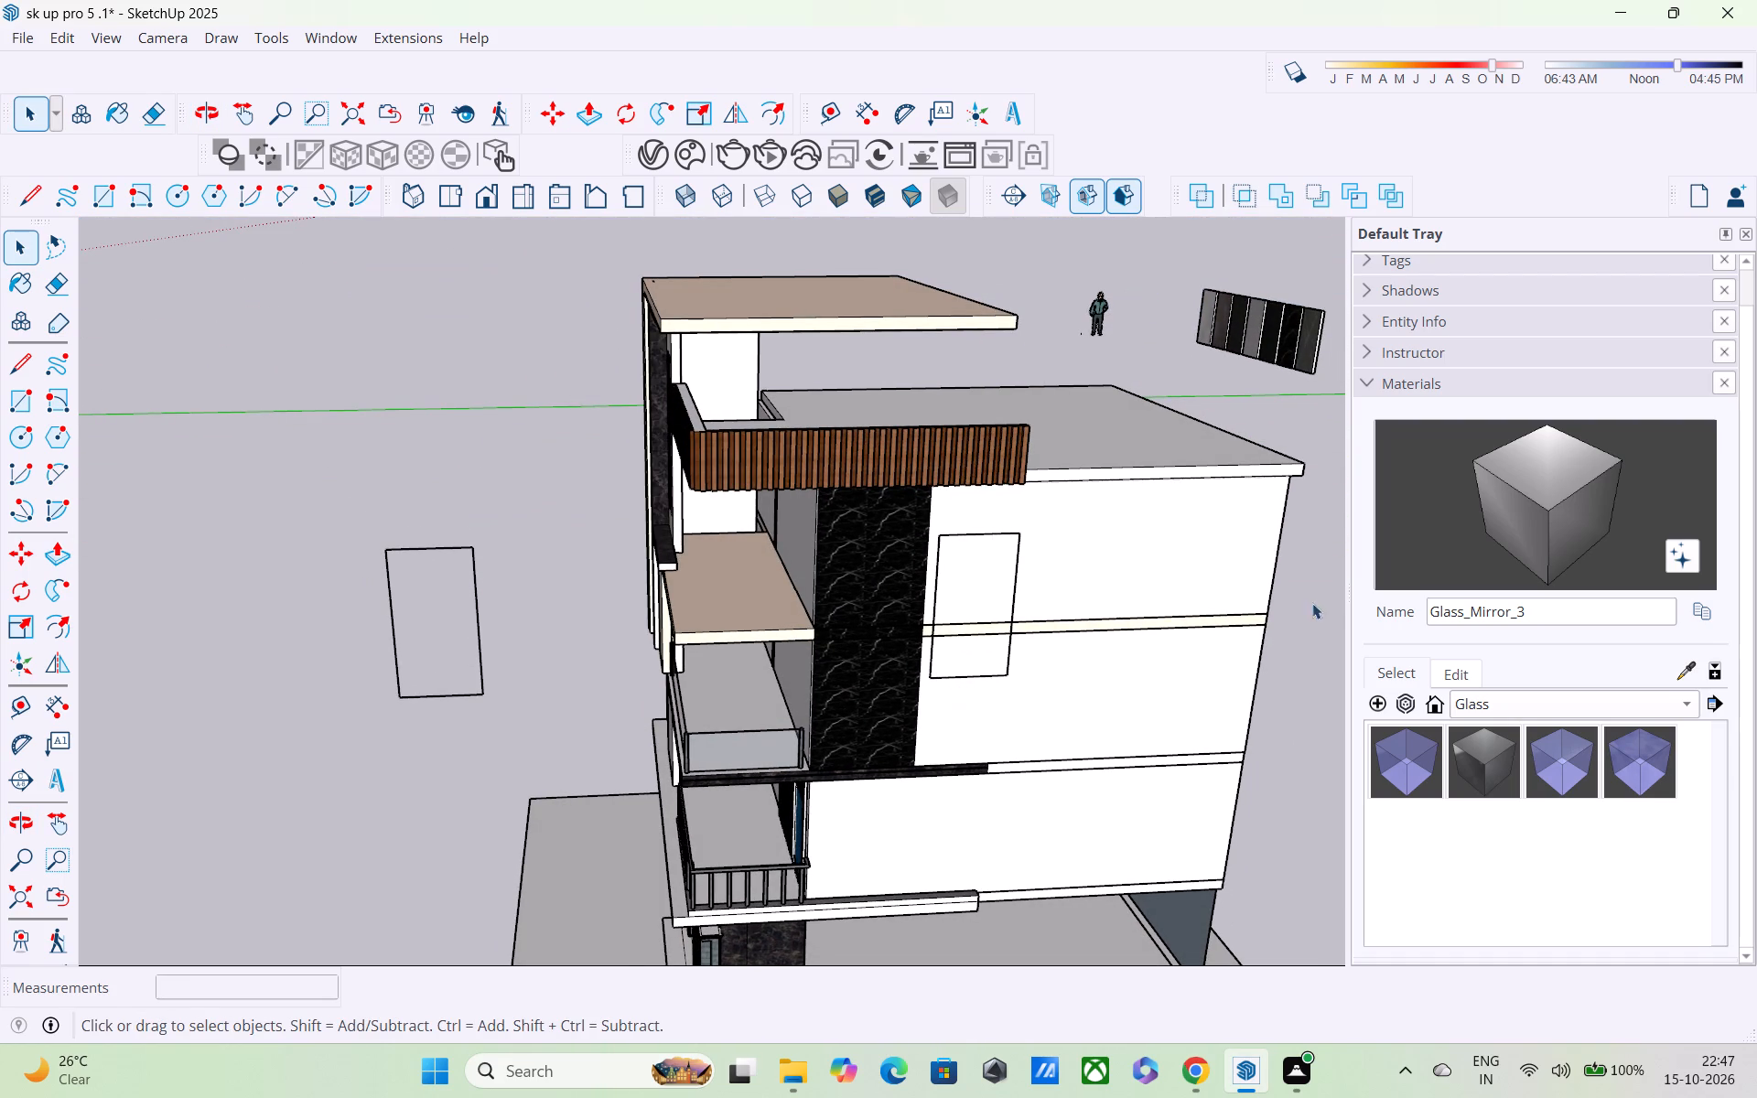
scroll(1093, 618, "up", 4)
middle_click_drag(1003, 529, 979, 399)
scroll(979, 399, "up", 3)
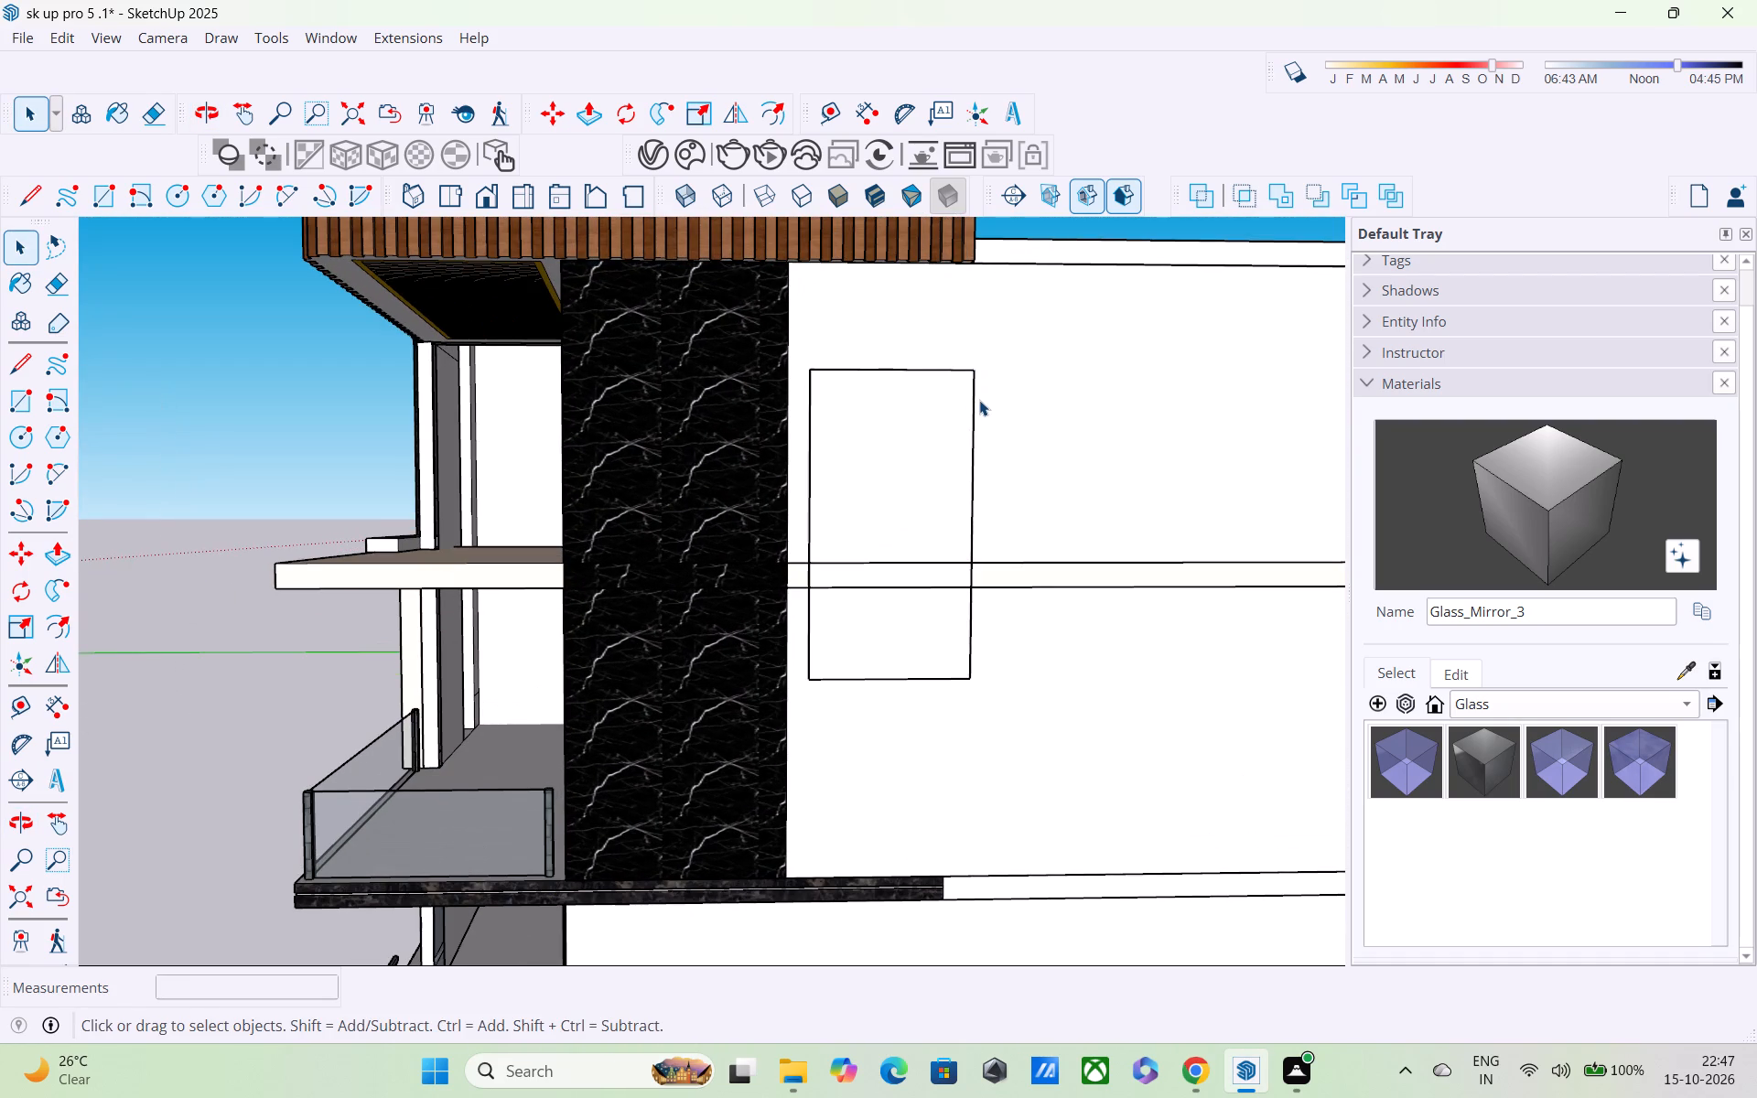
key("l")
scroll(954, 349, "up", 1)
left_click(975, 369)
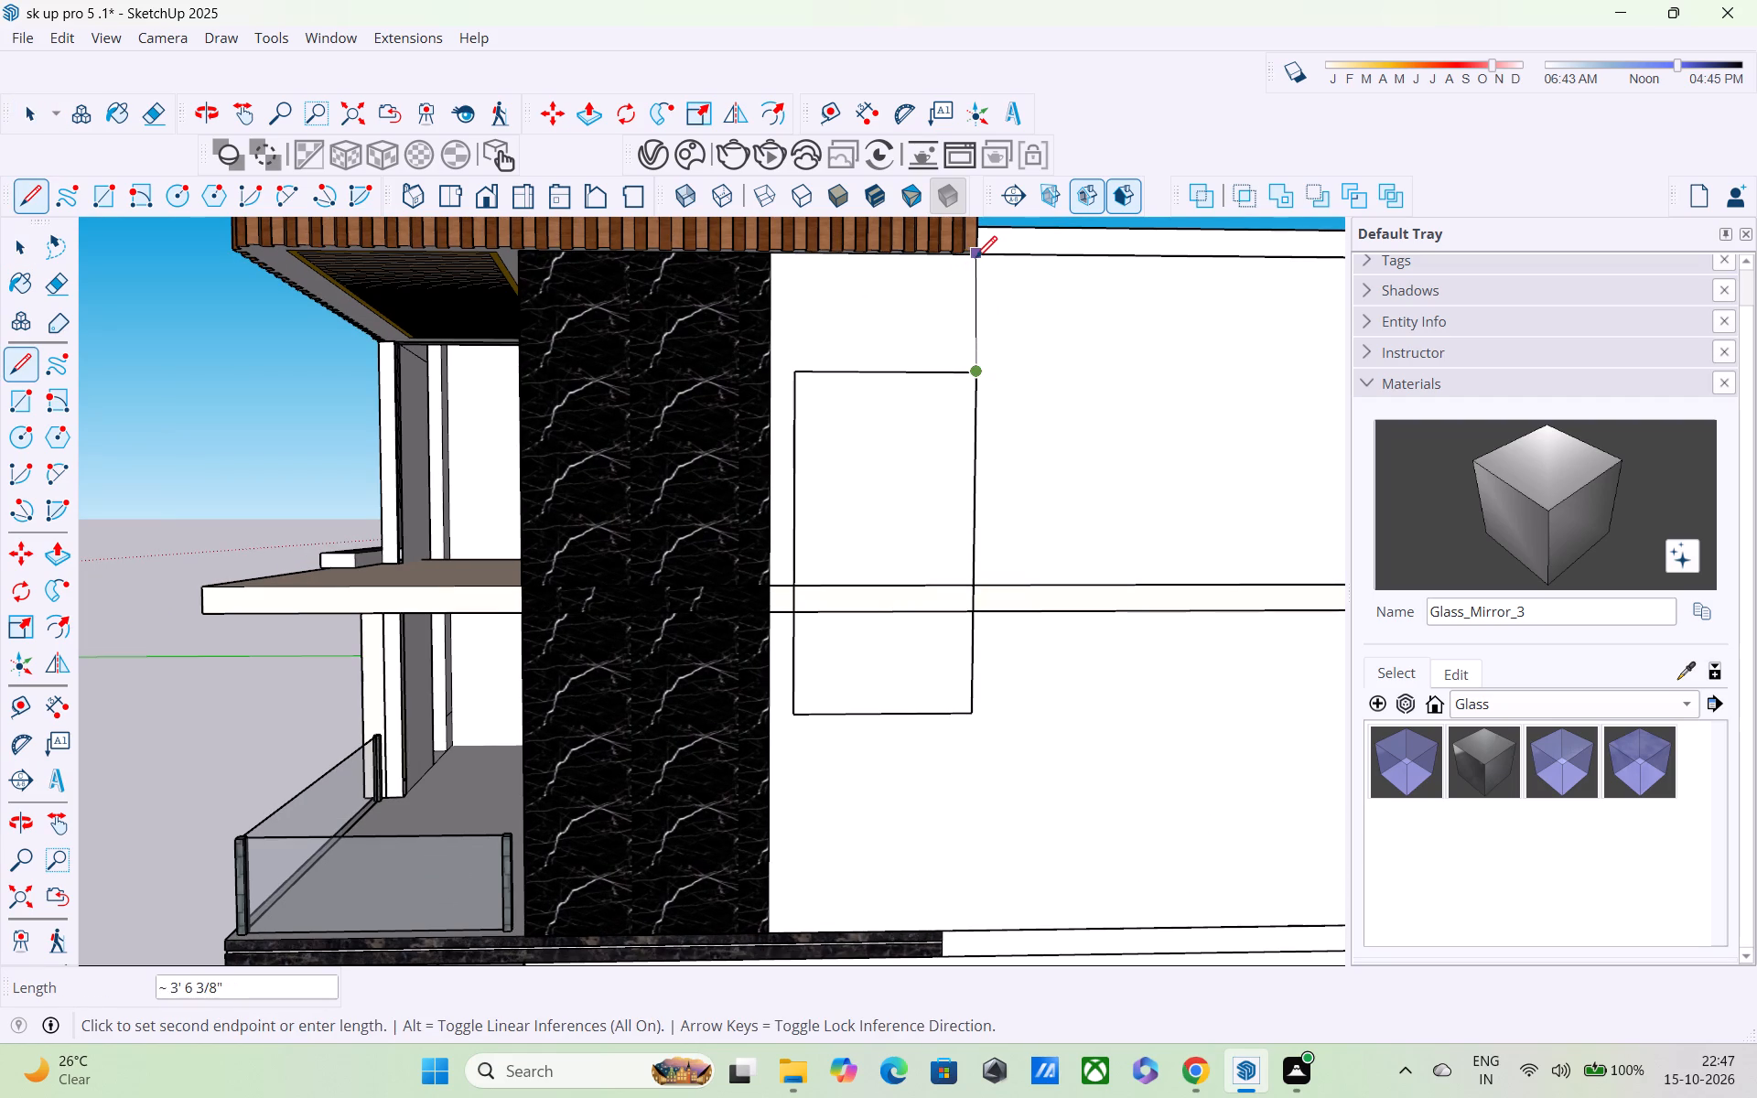
middle_click_drag(981, 269, 1021, 422)
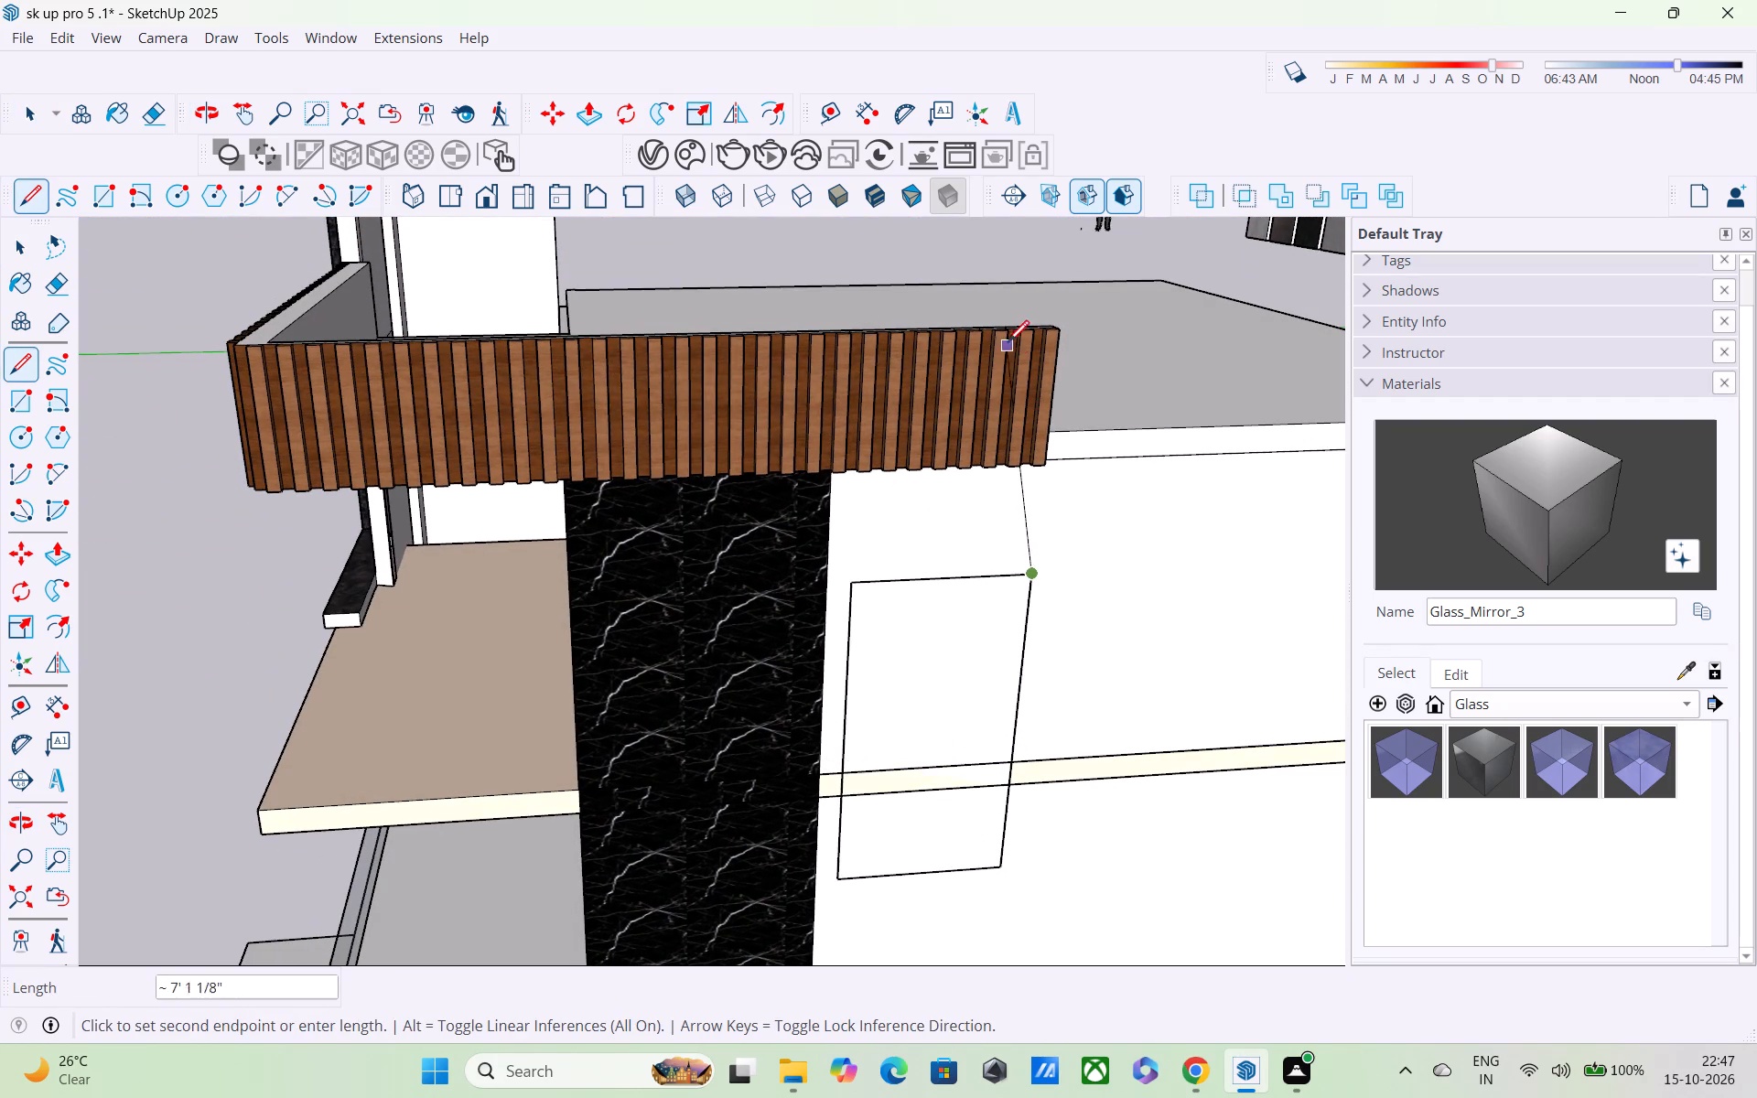
left_click(1058, 326)
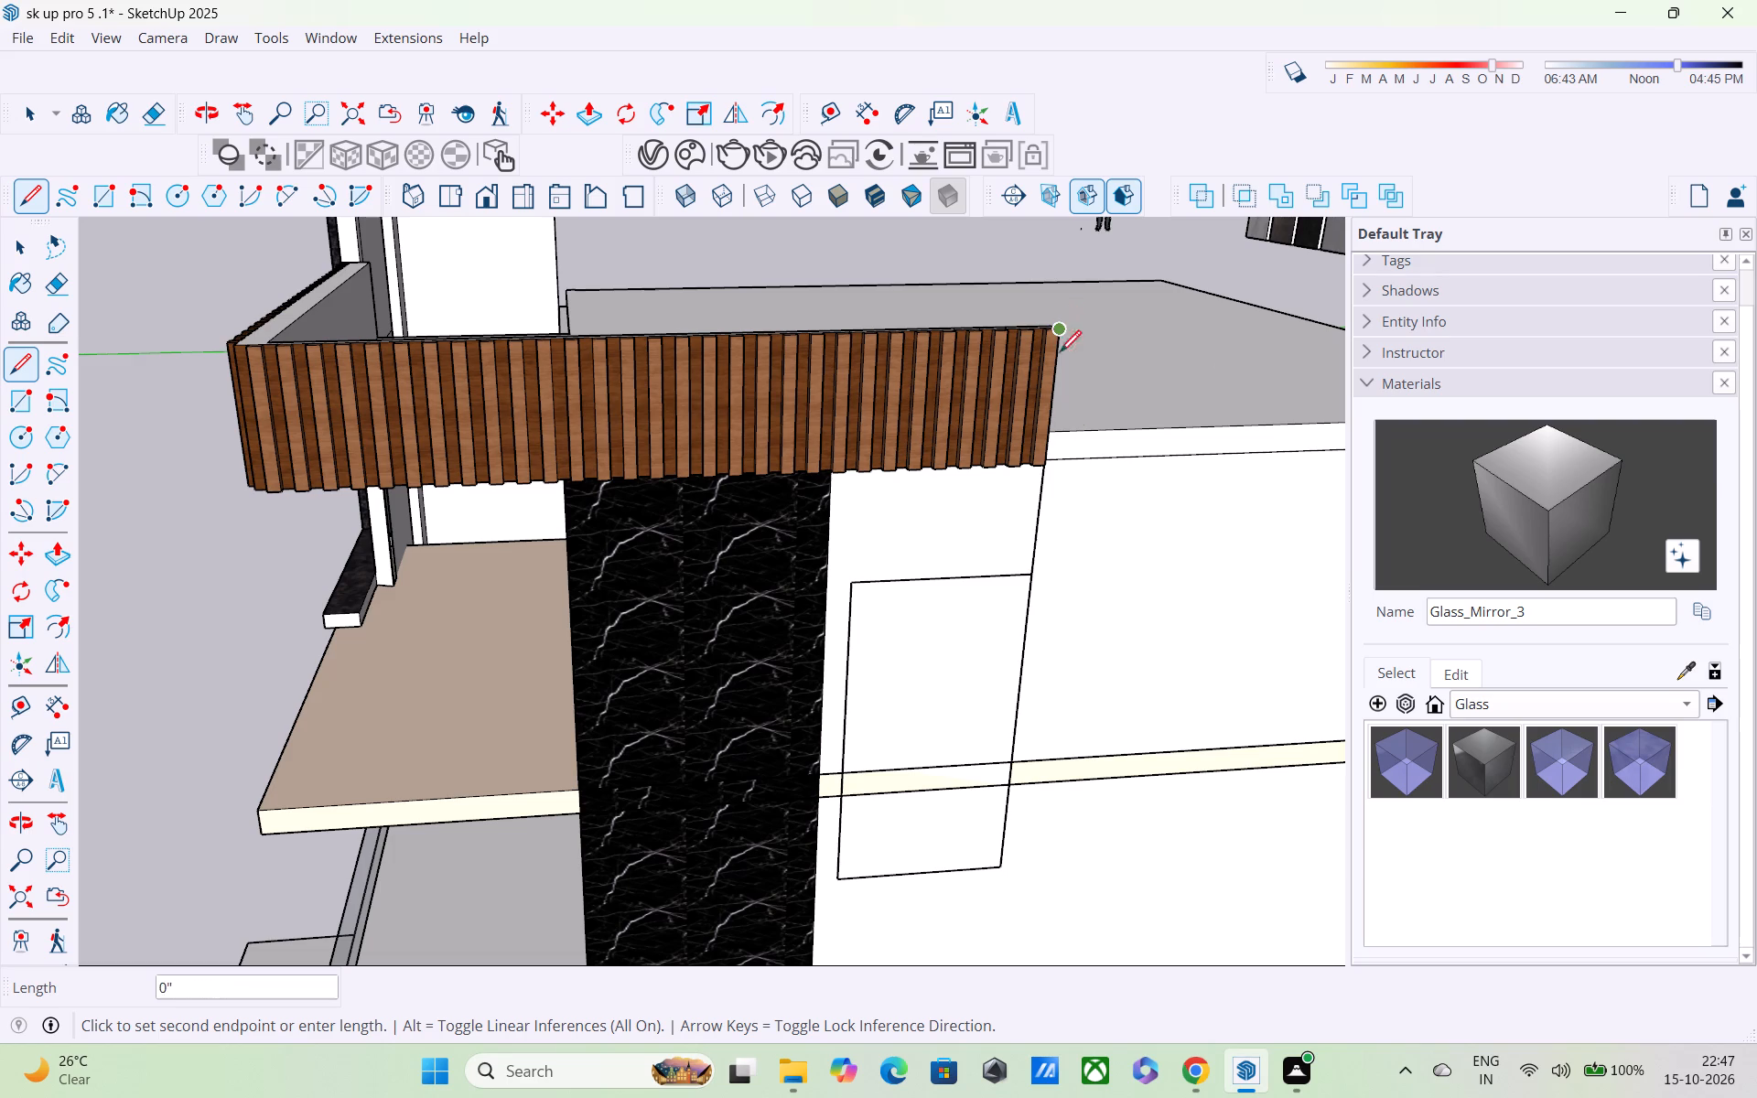
Undo the line drawn from the wall rectangle's top corner up to the slatted parapet.
key("space")
left_click(1040, 502)
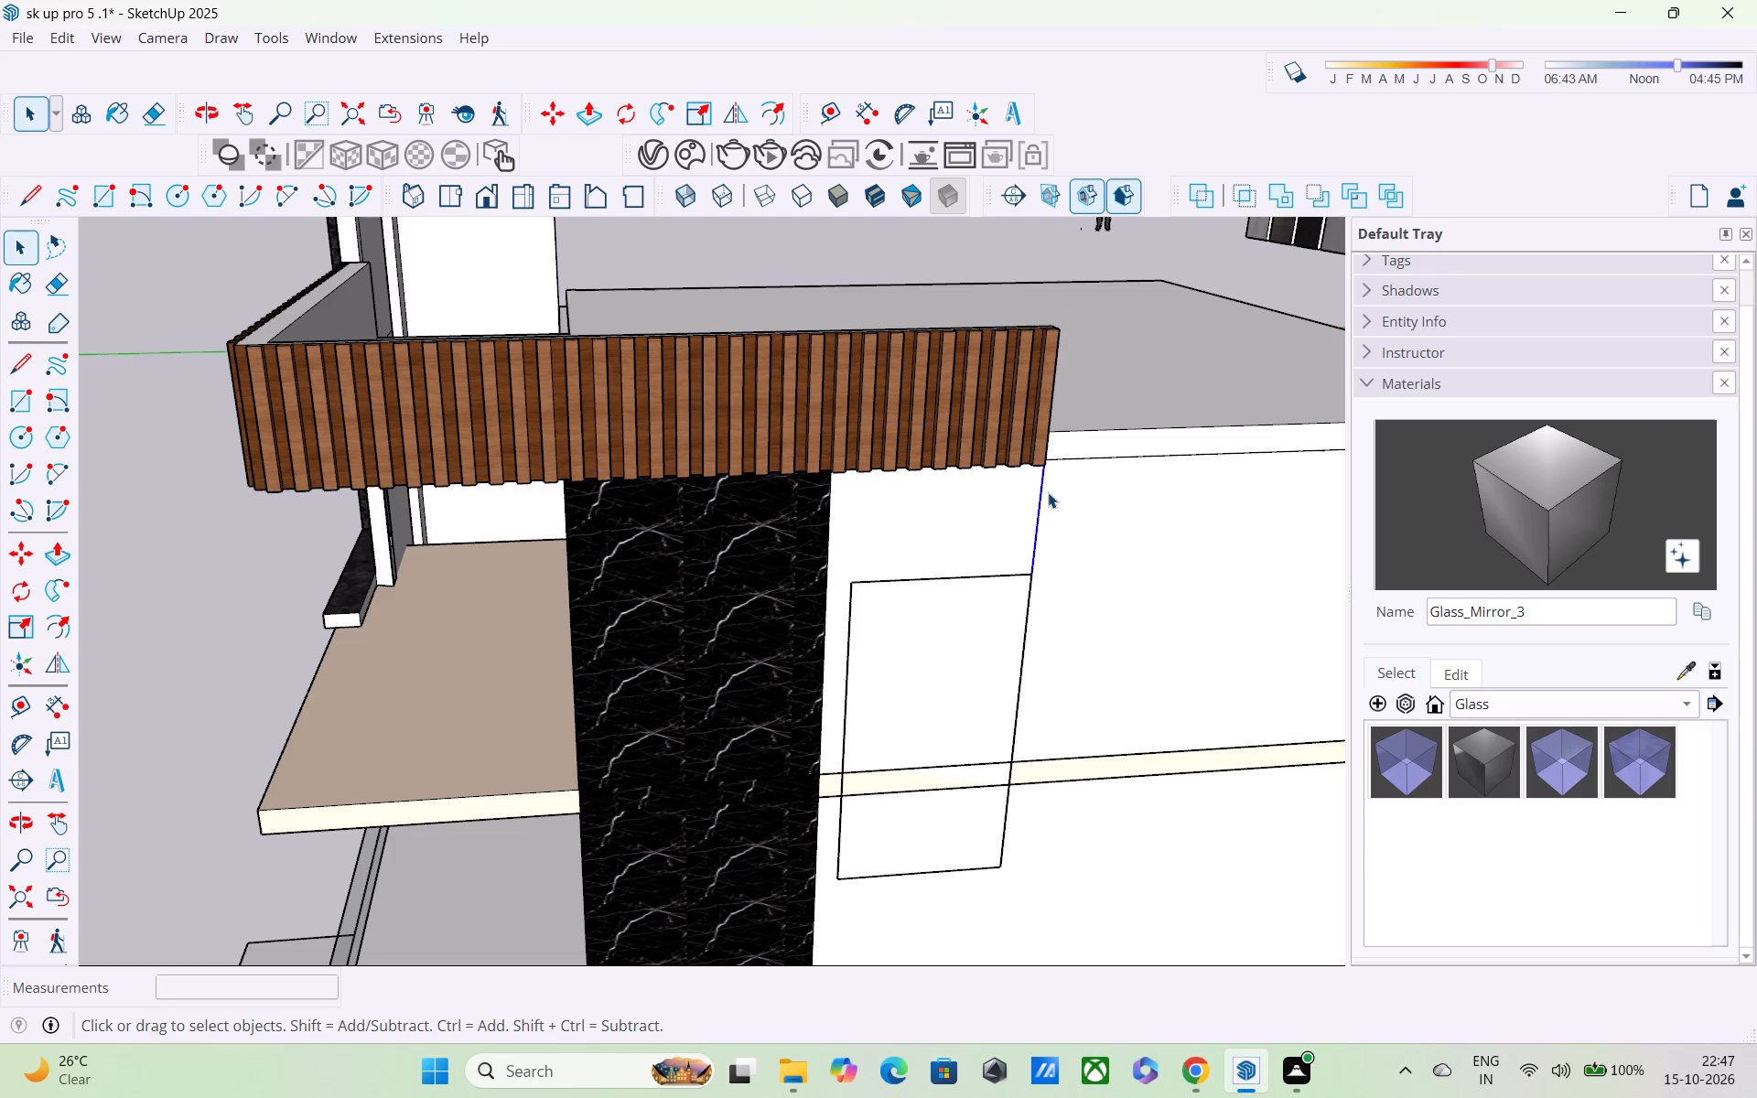
key("m")
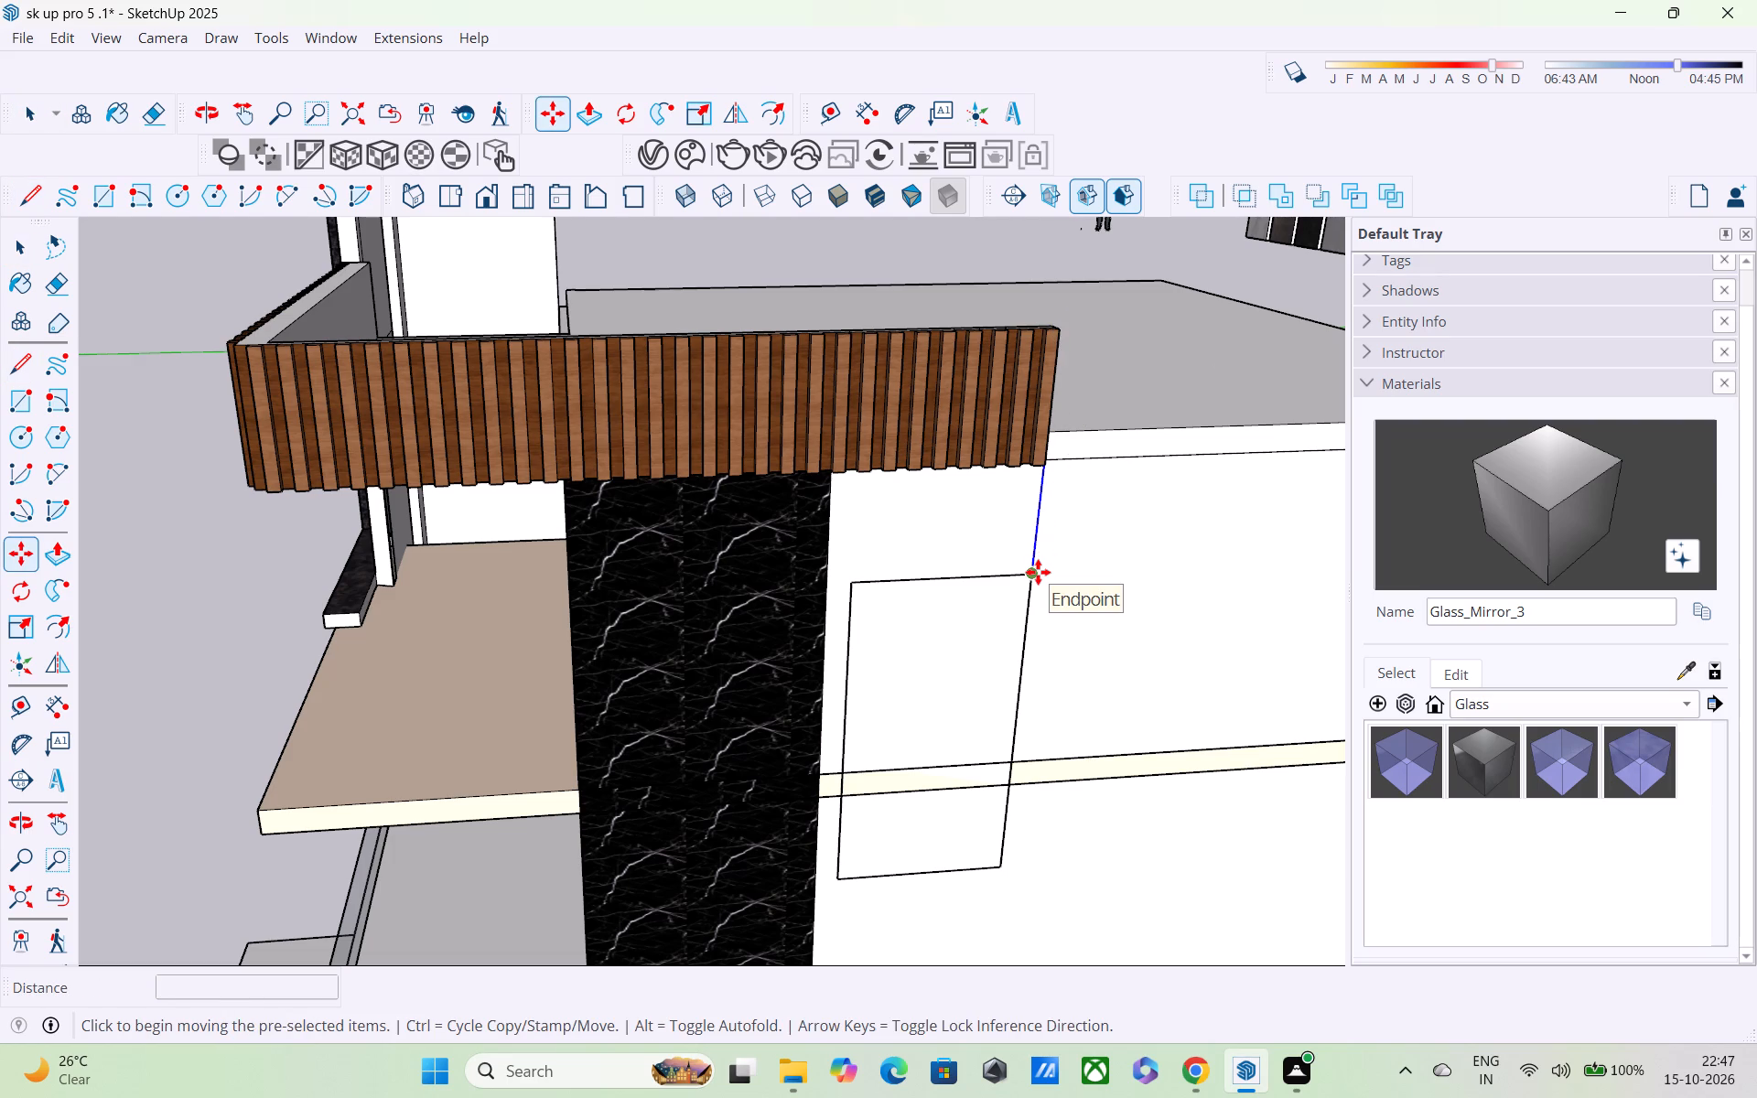
key("ctrl+z")
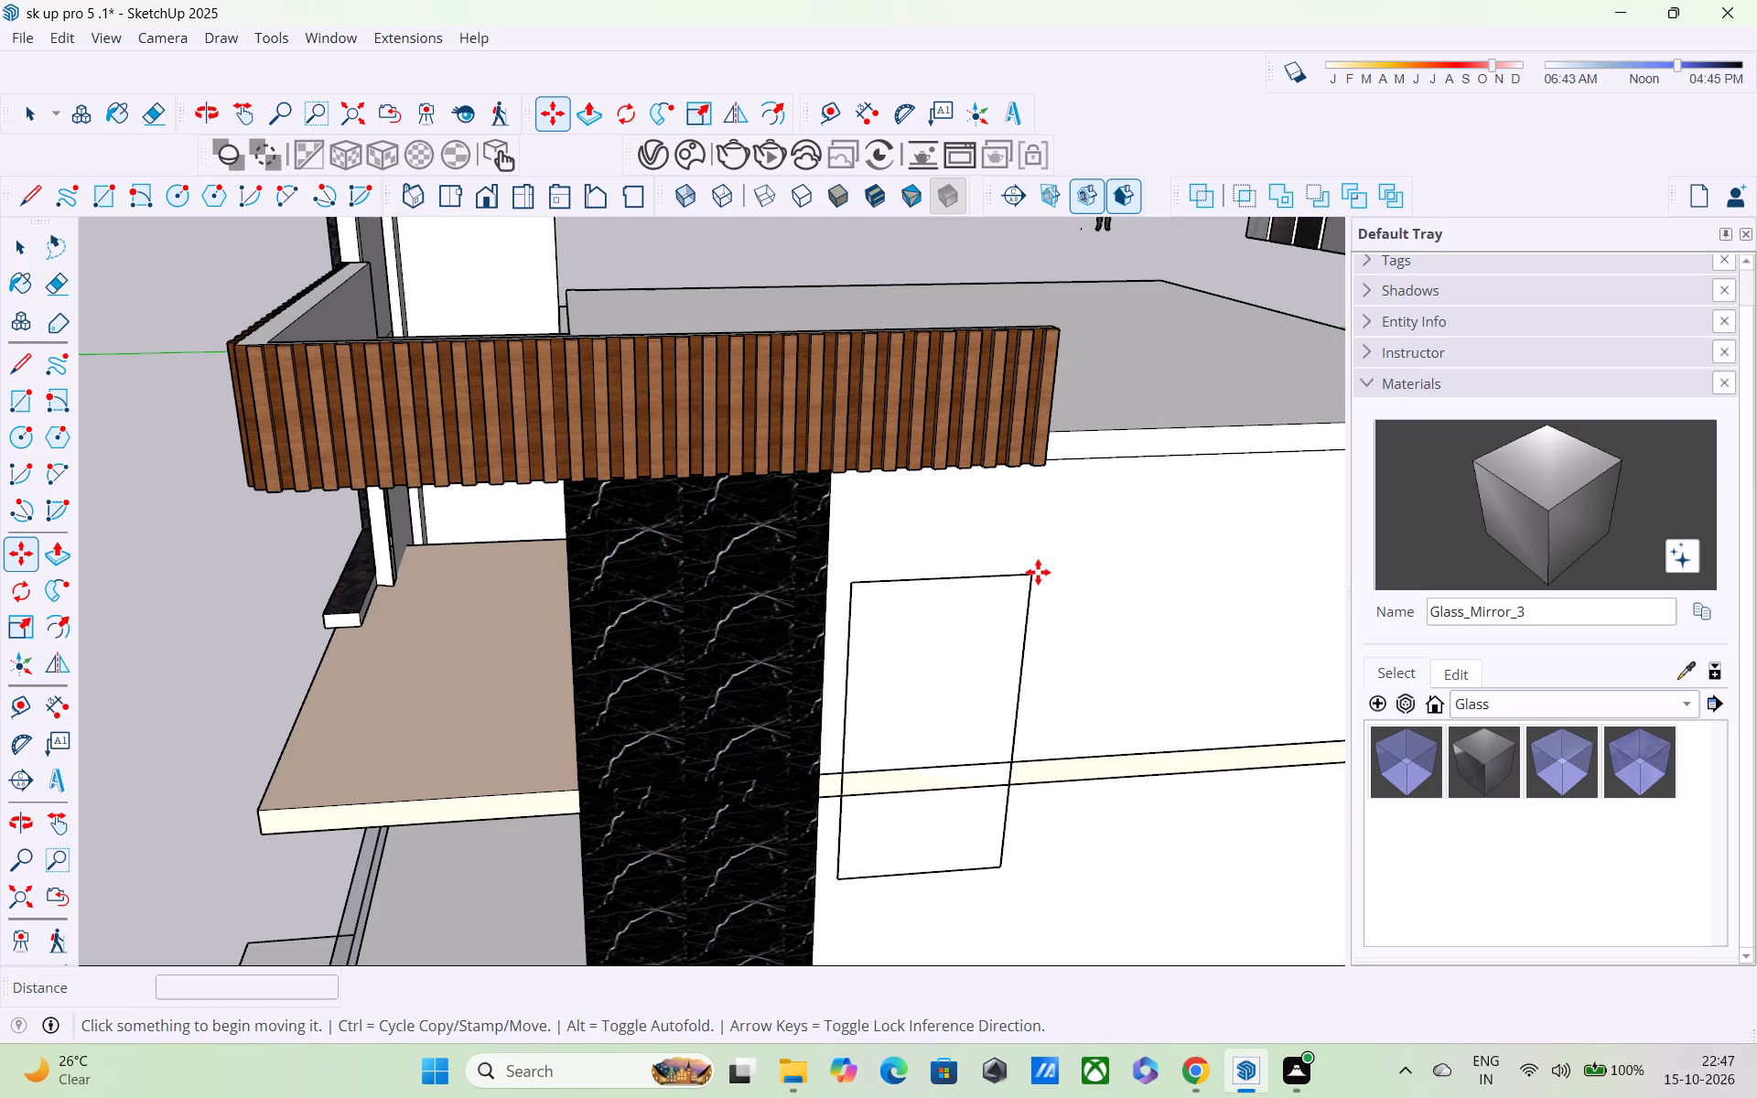
Extrude the upright rectangle beside the marble strip outward from the side wall, trying 3" and 6" before setting 1'.
key("space")
left_click(991, 655)
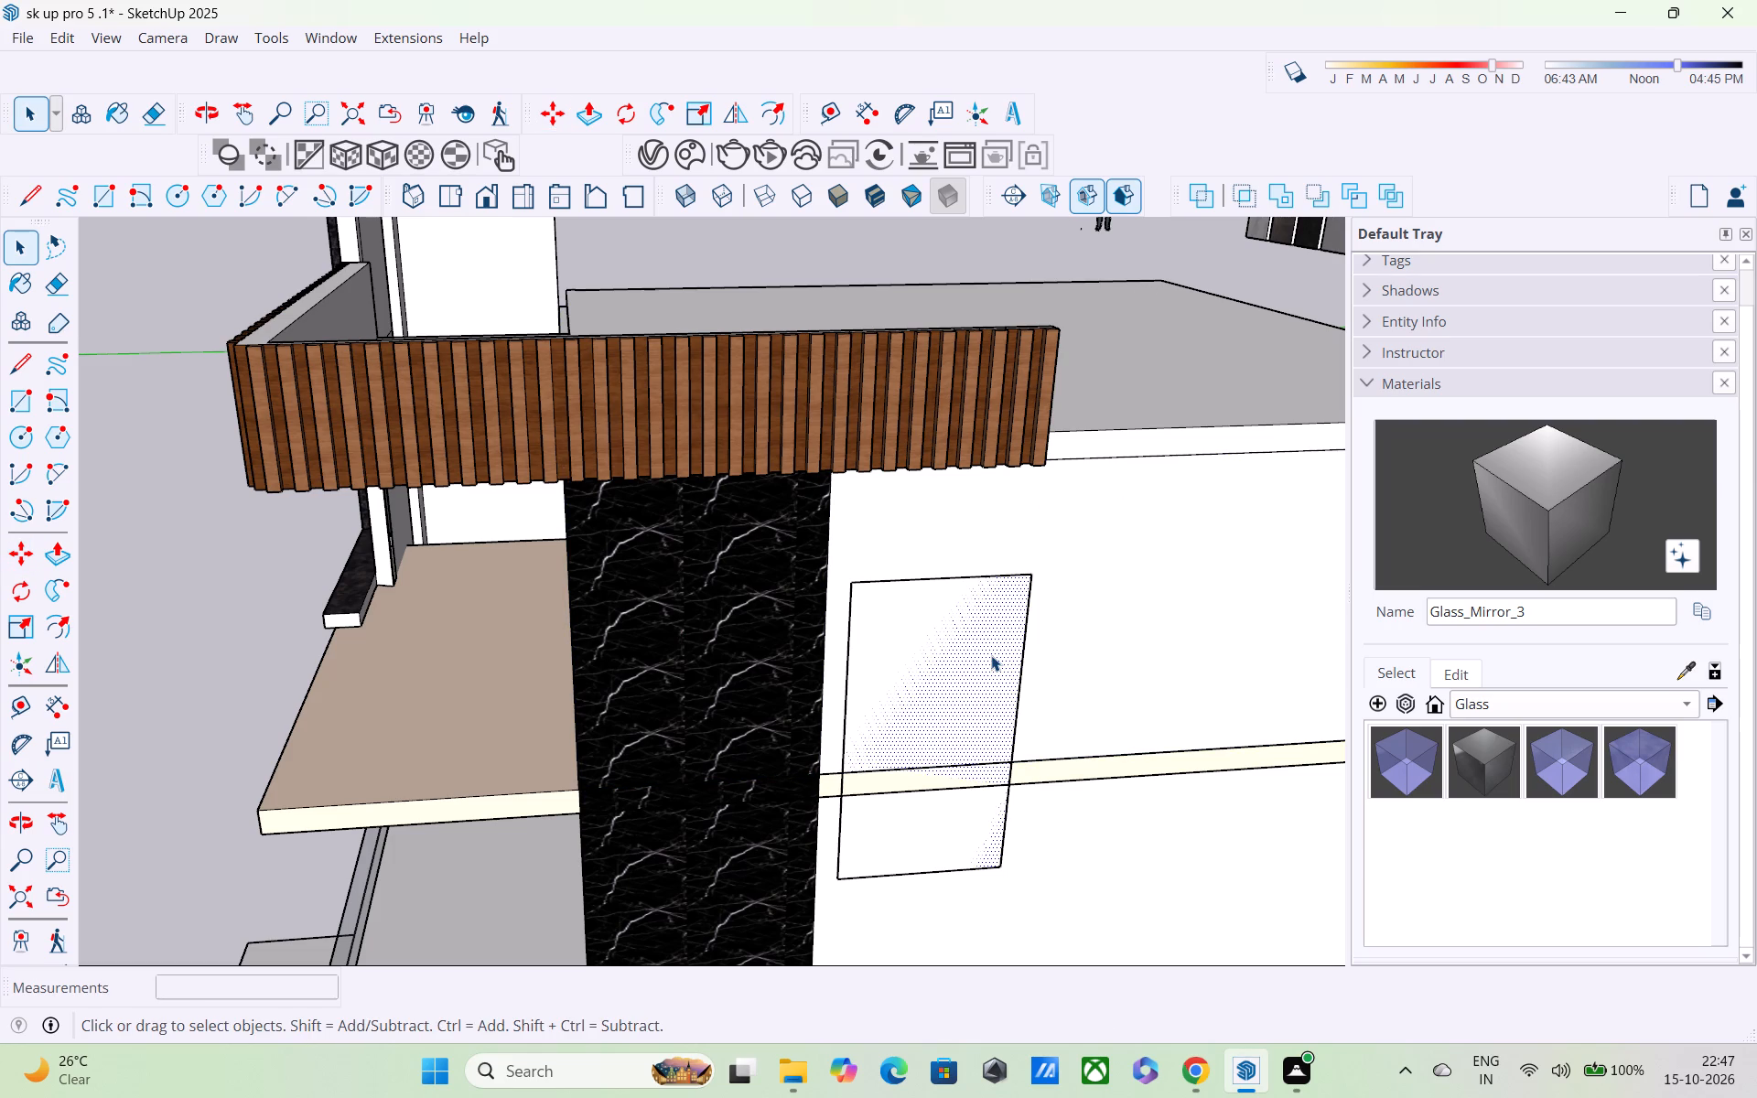
key("p")
left_click(966, 635)
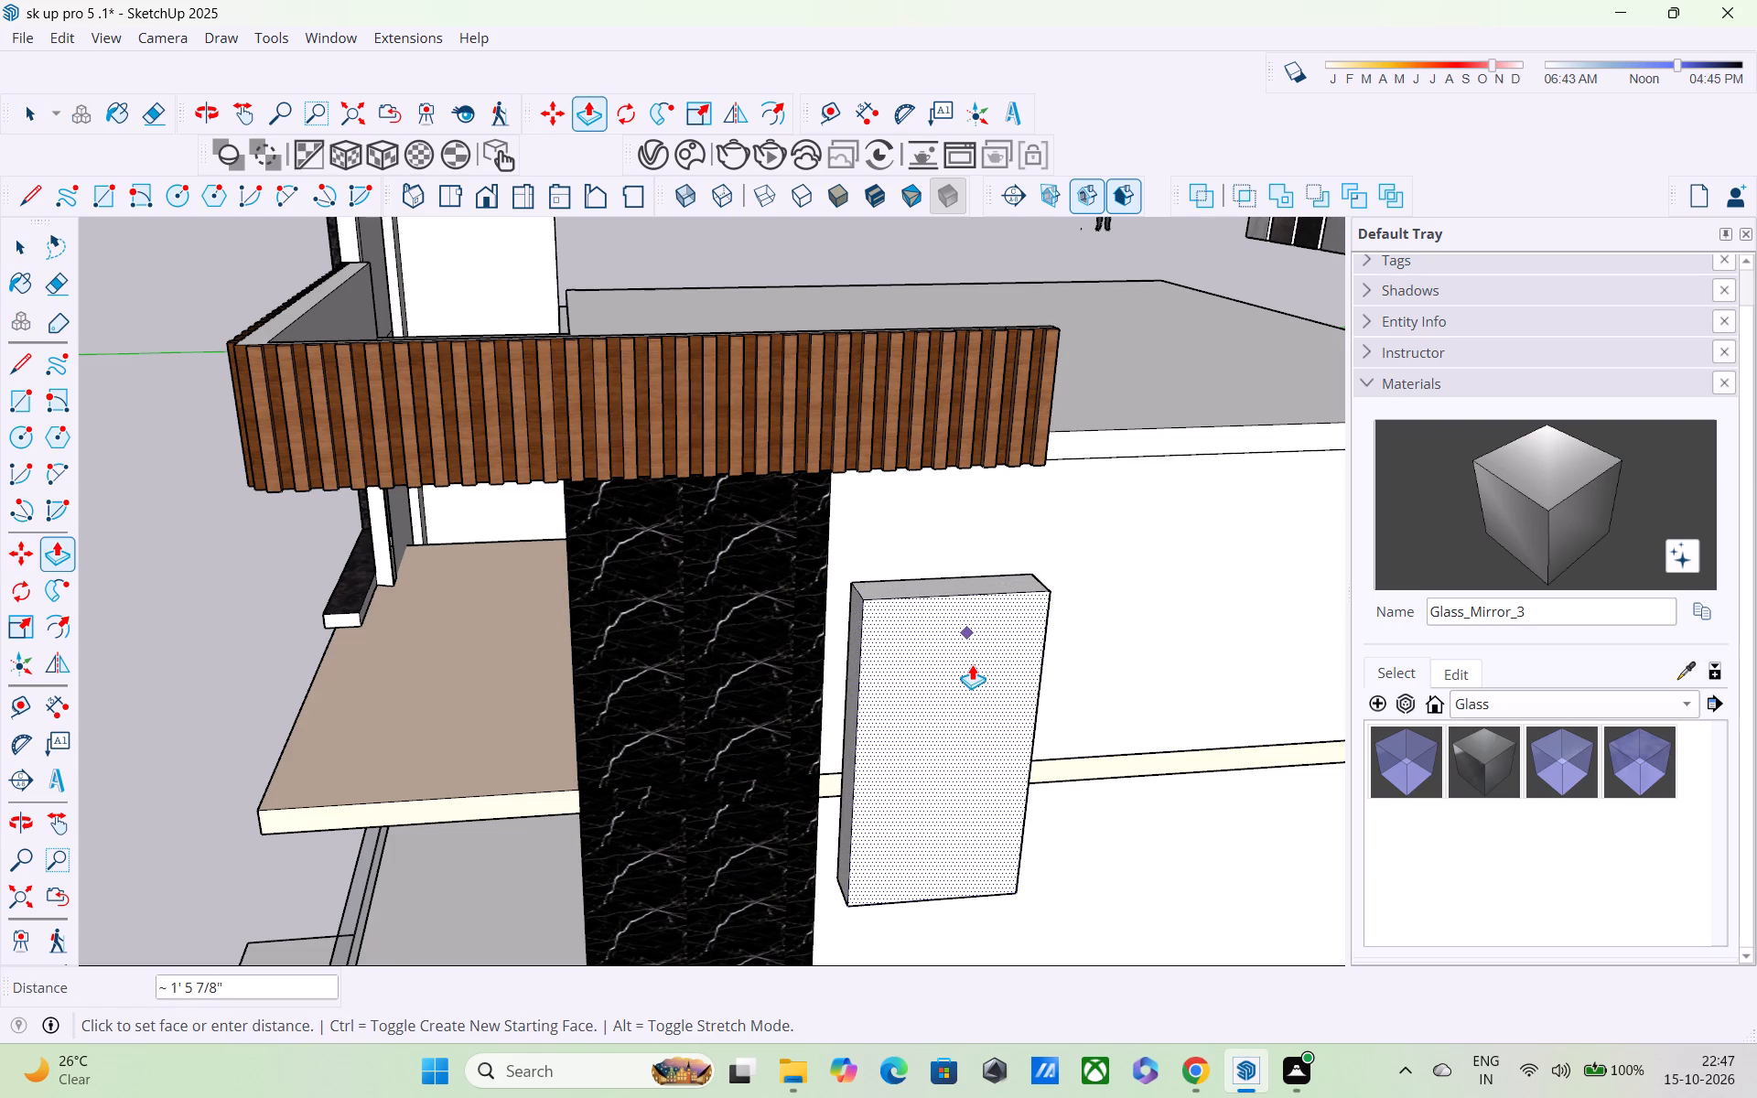
scroll(972, 664, "down", 1)
middle_click_drag(964, 677, 956, 509)
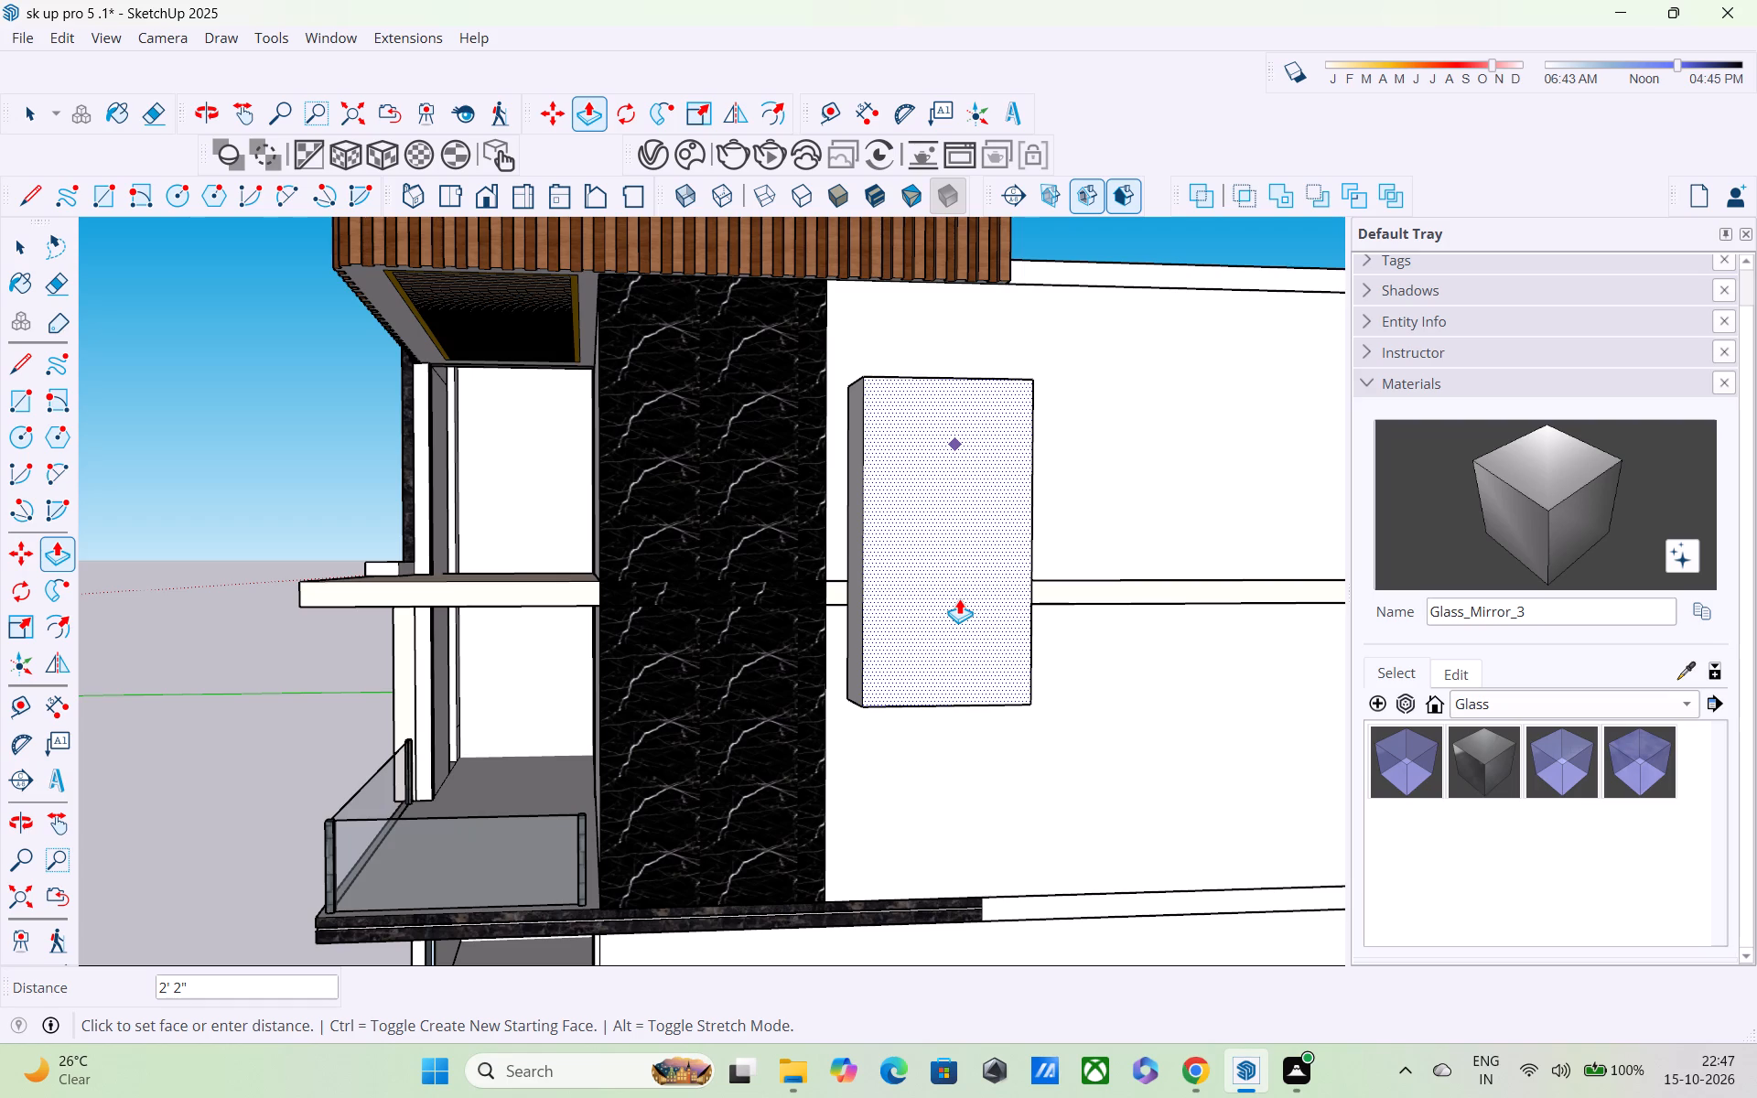
scroll(959, 598, "down", 1)
middle_click_drag(963, 603, 1158, 599)
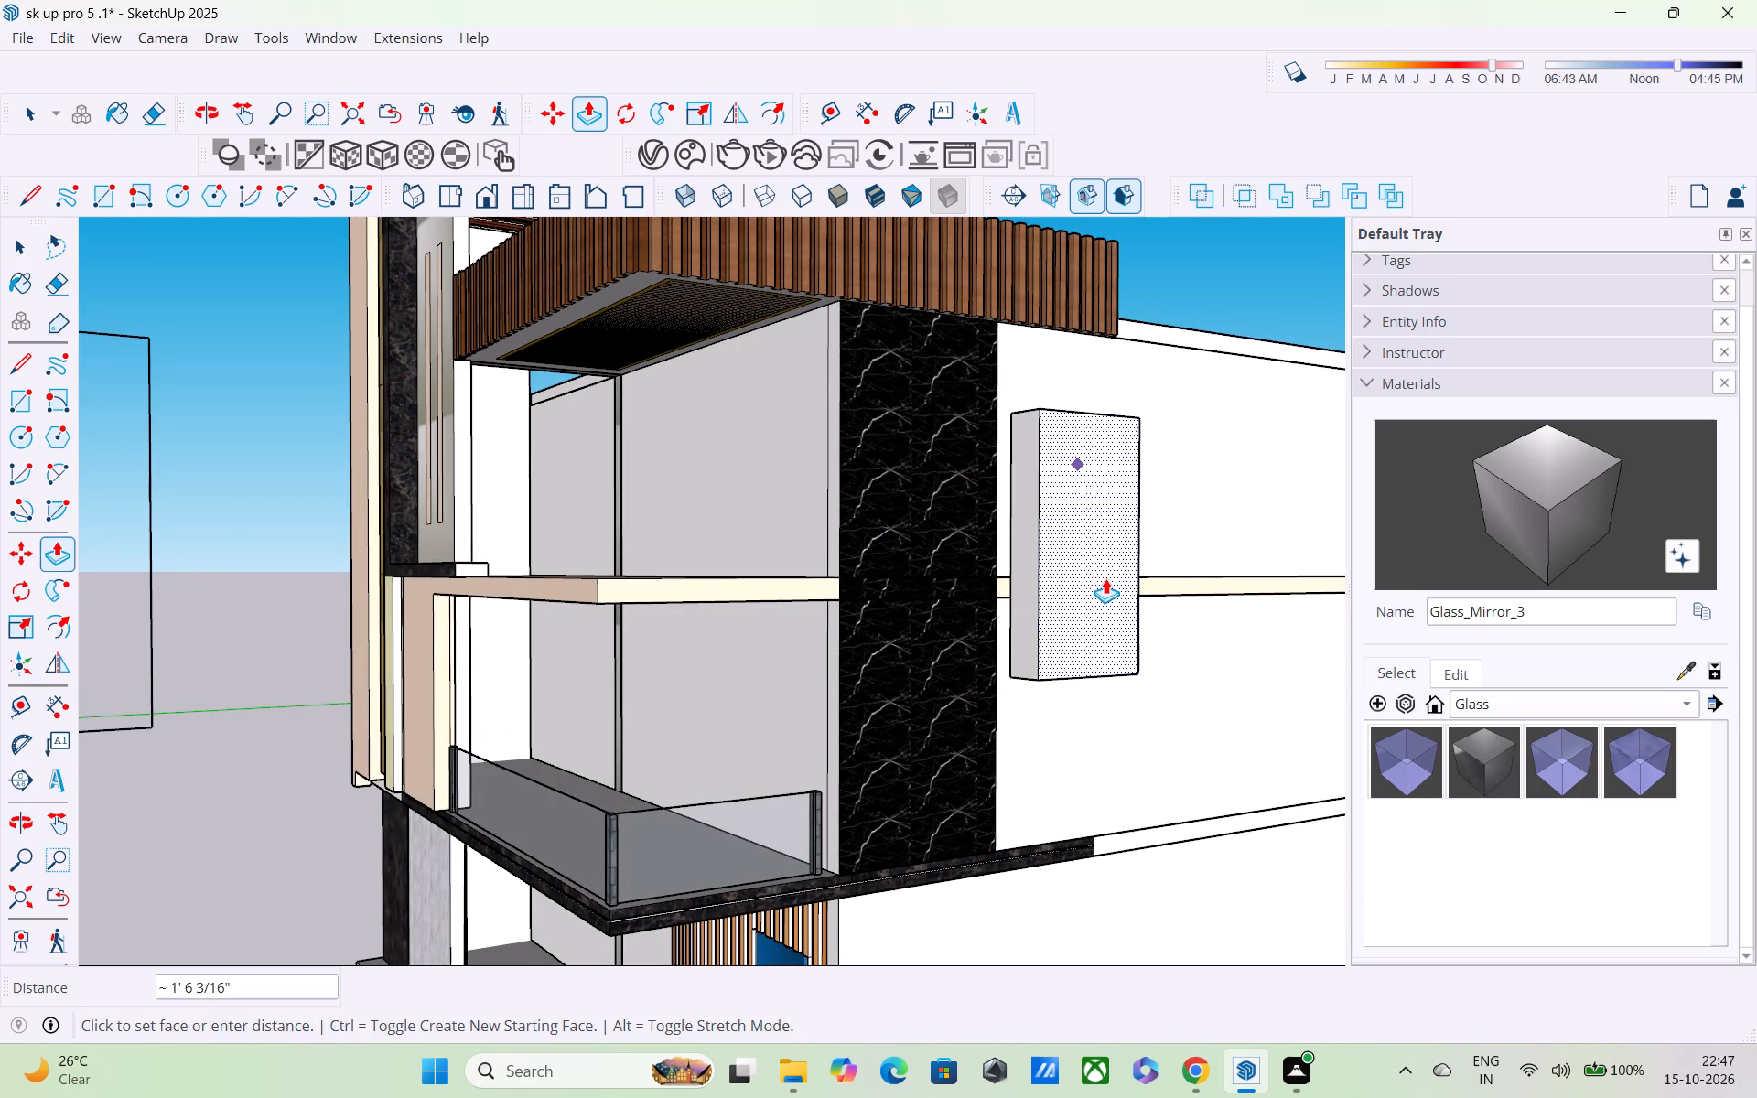
type("3\"")
key("Return")
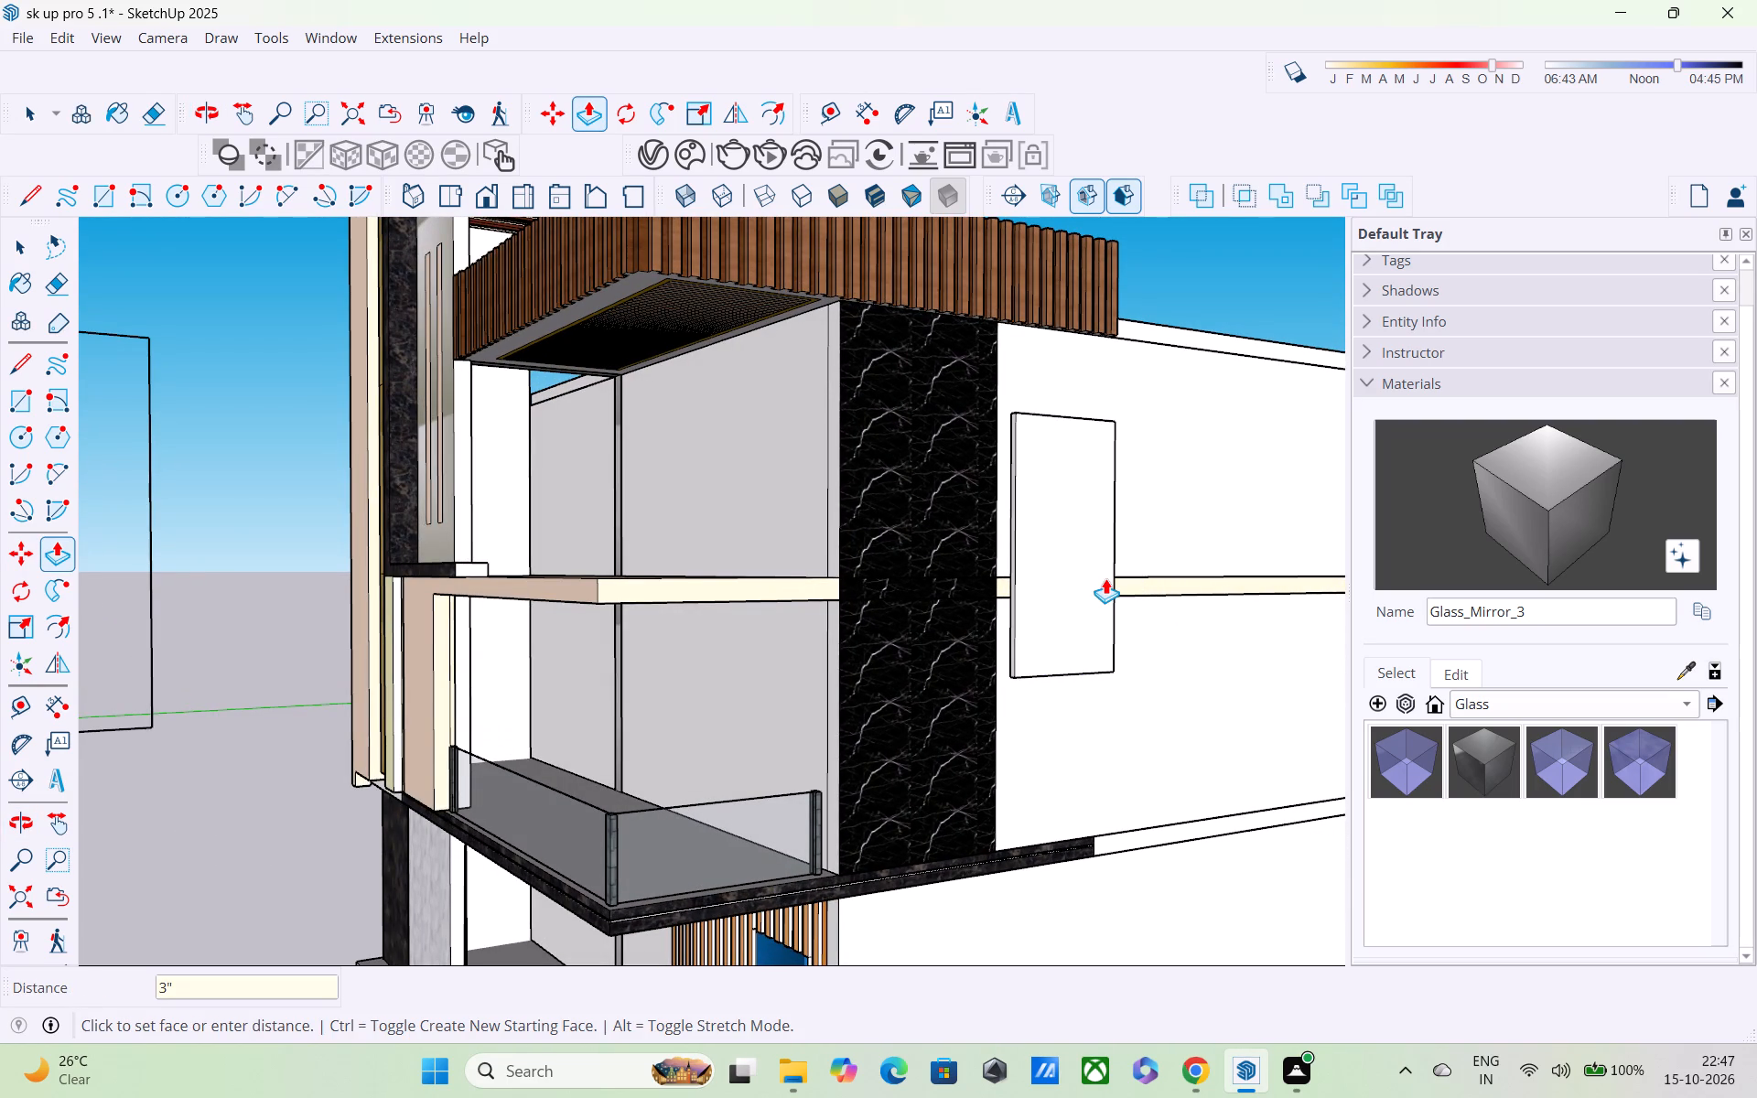
type("3\"")
key("Return")
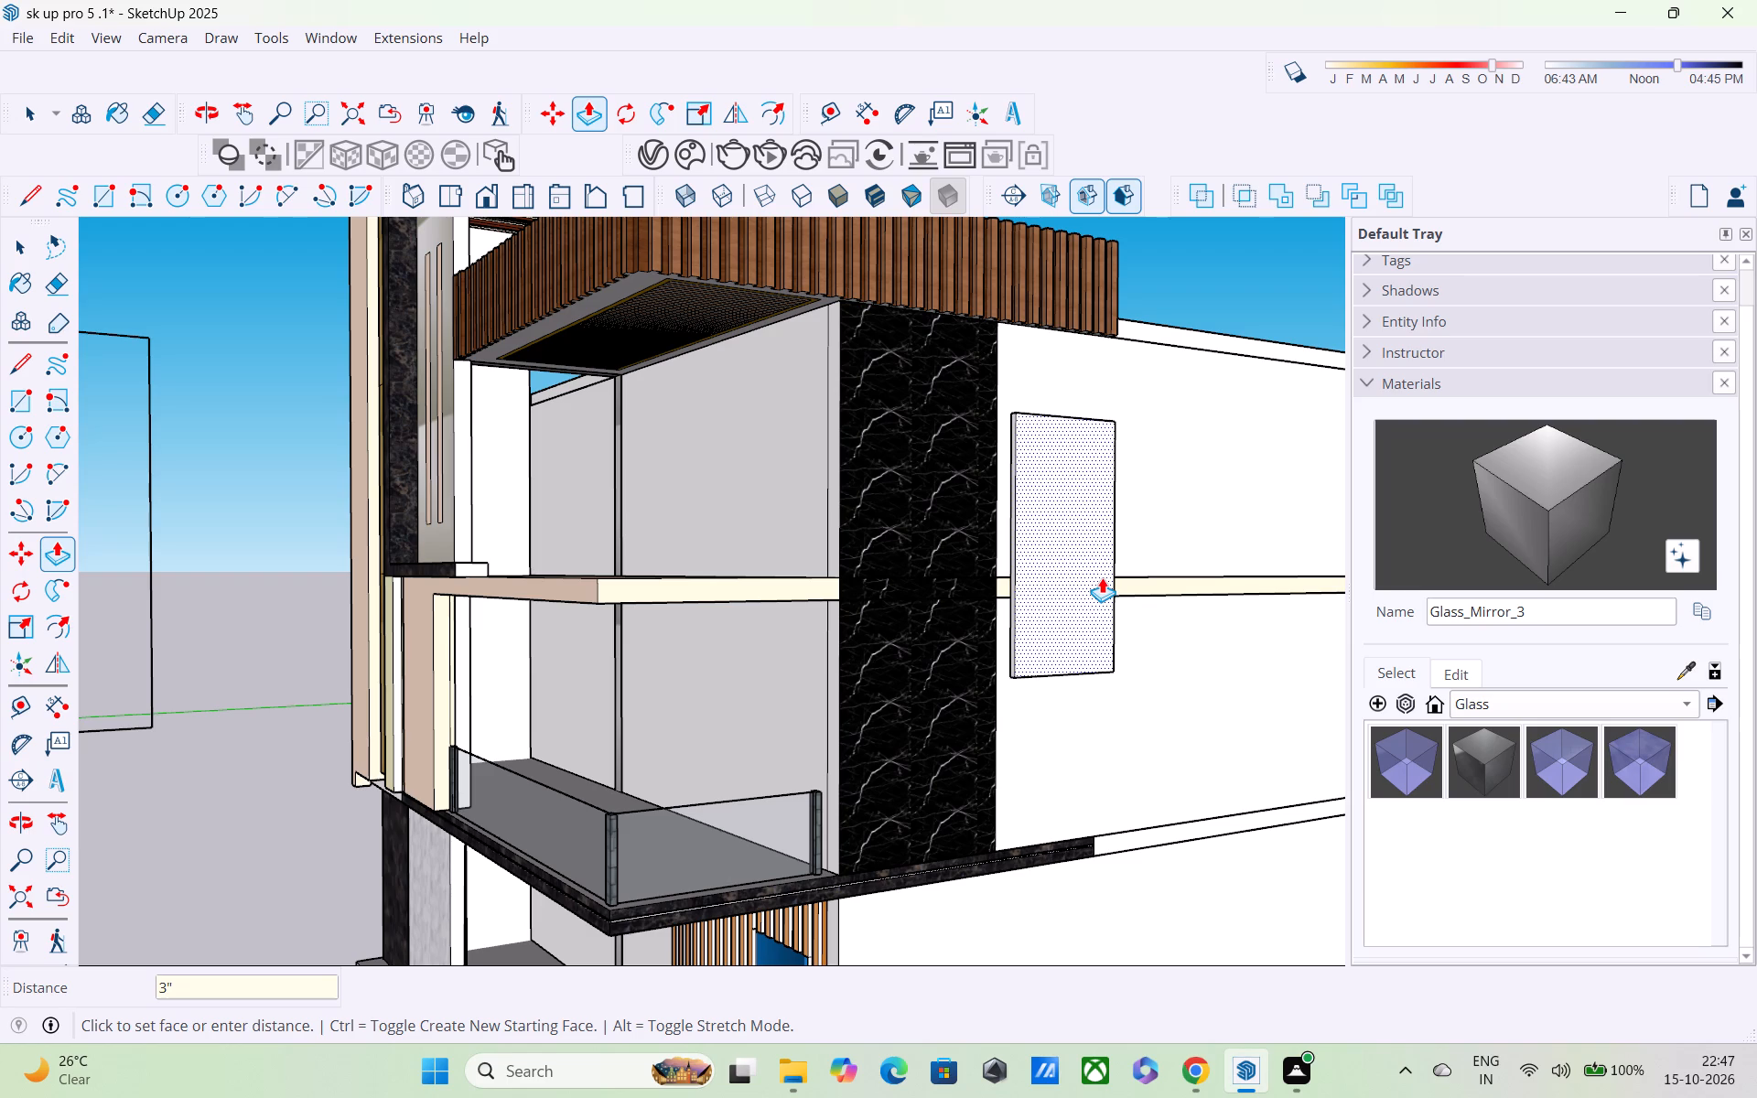
type("6\"")
key("Return")
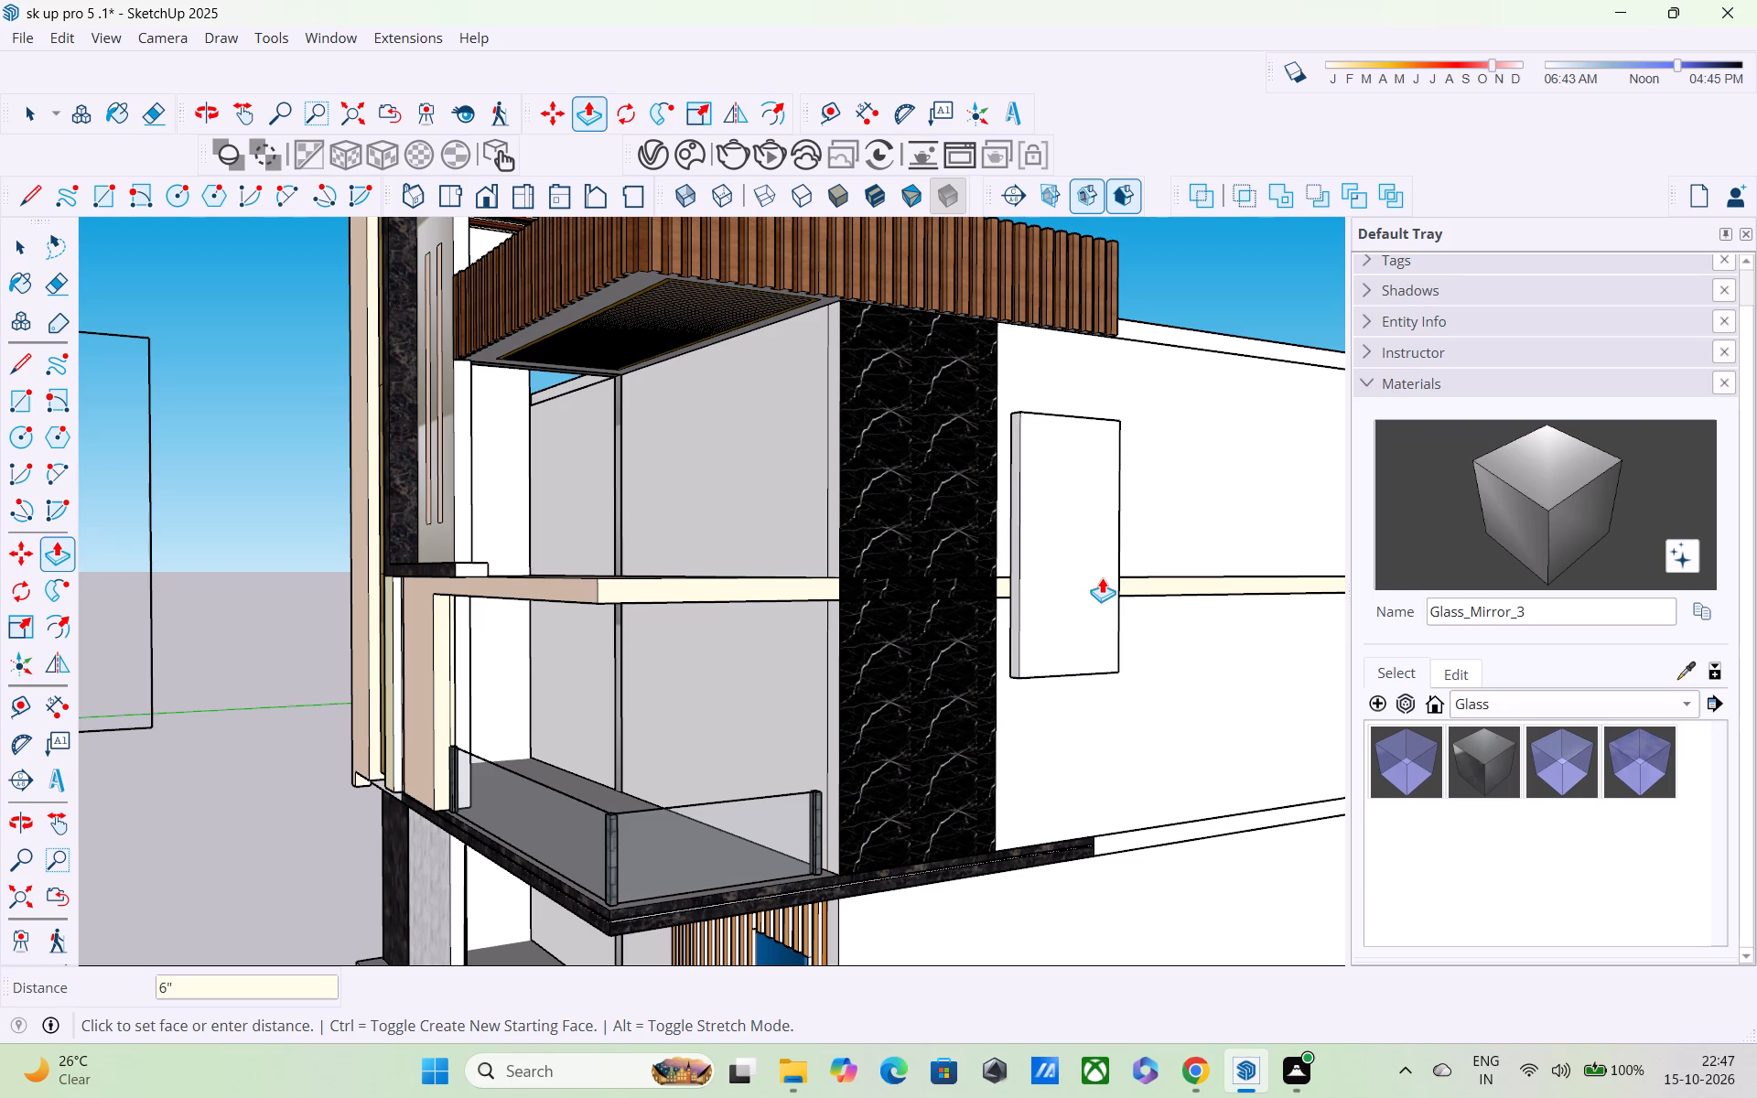
type("6\"")
key("Return")
type("1'")
key("Return")
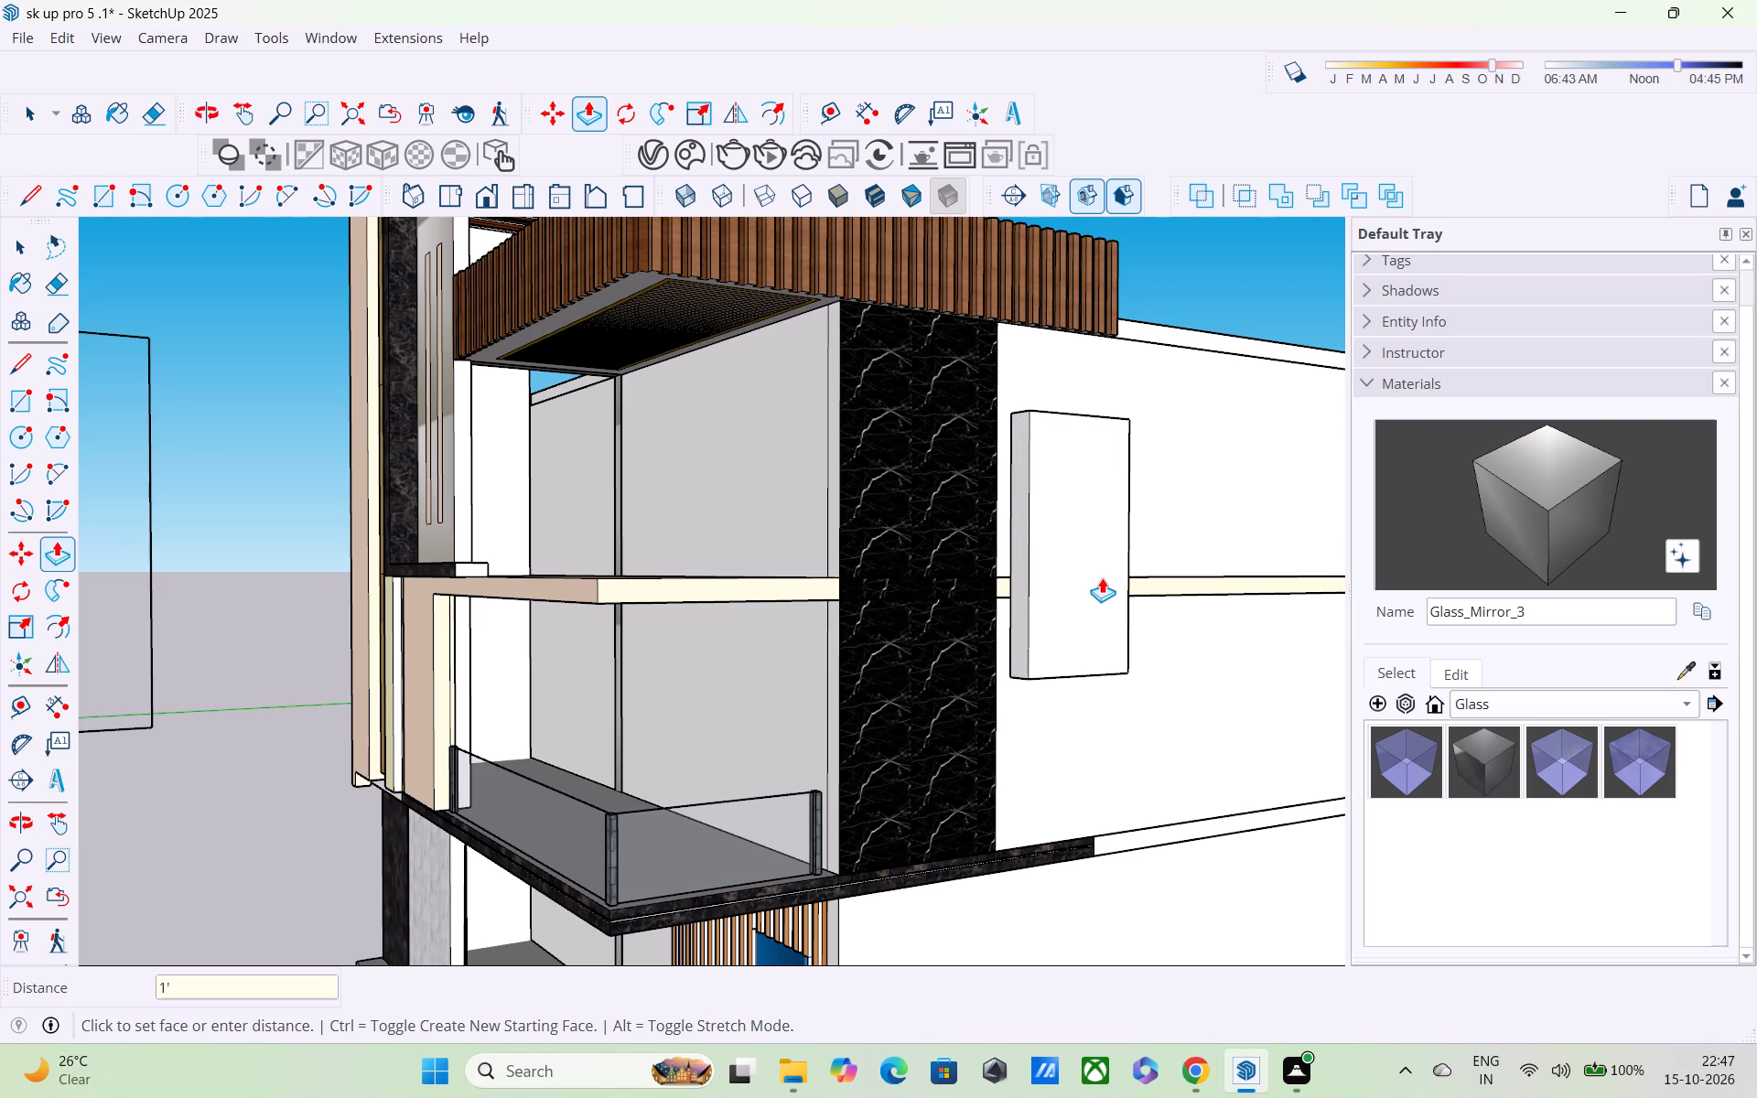
Offset the front face's outline inward, trying 3" and settling on a 6" border.
middle_click_drag(1014, 513, 1052, 542)
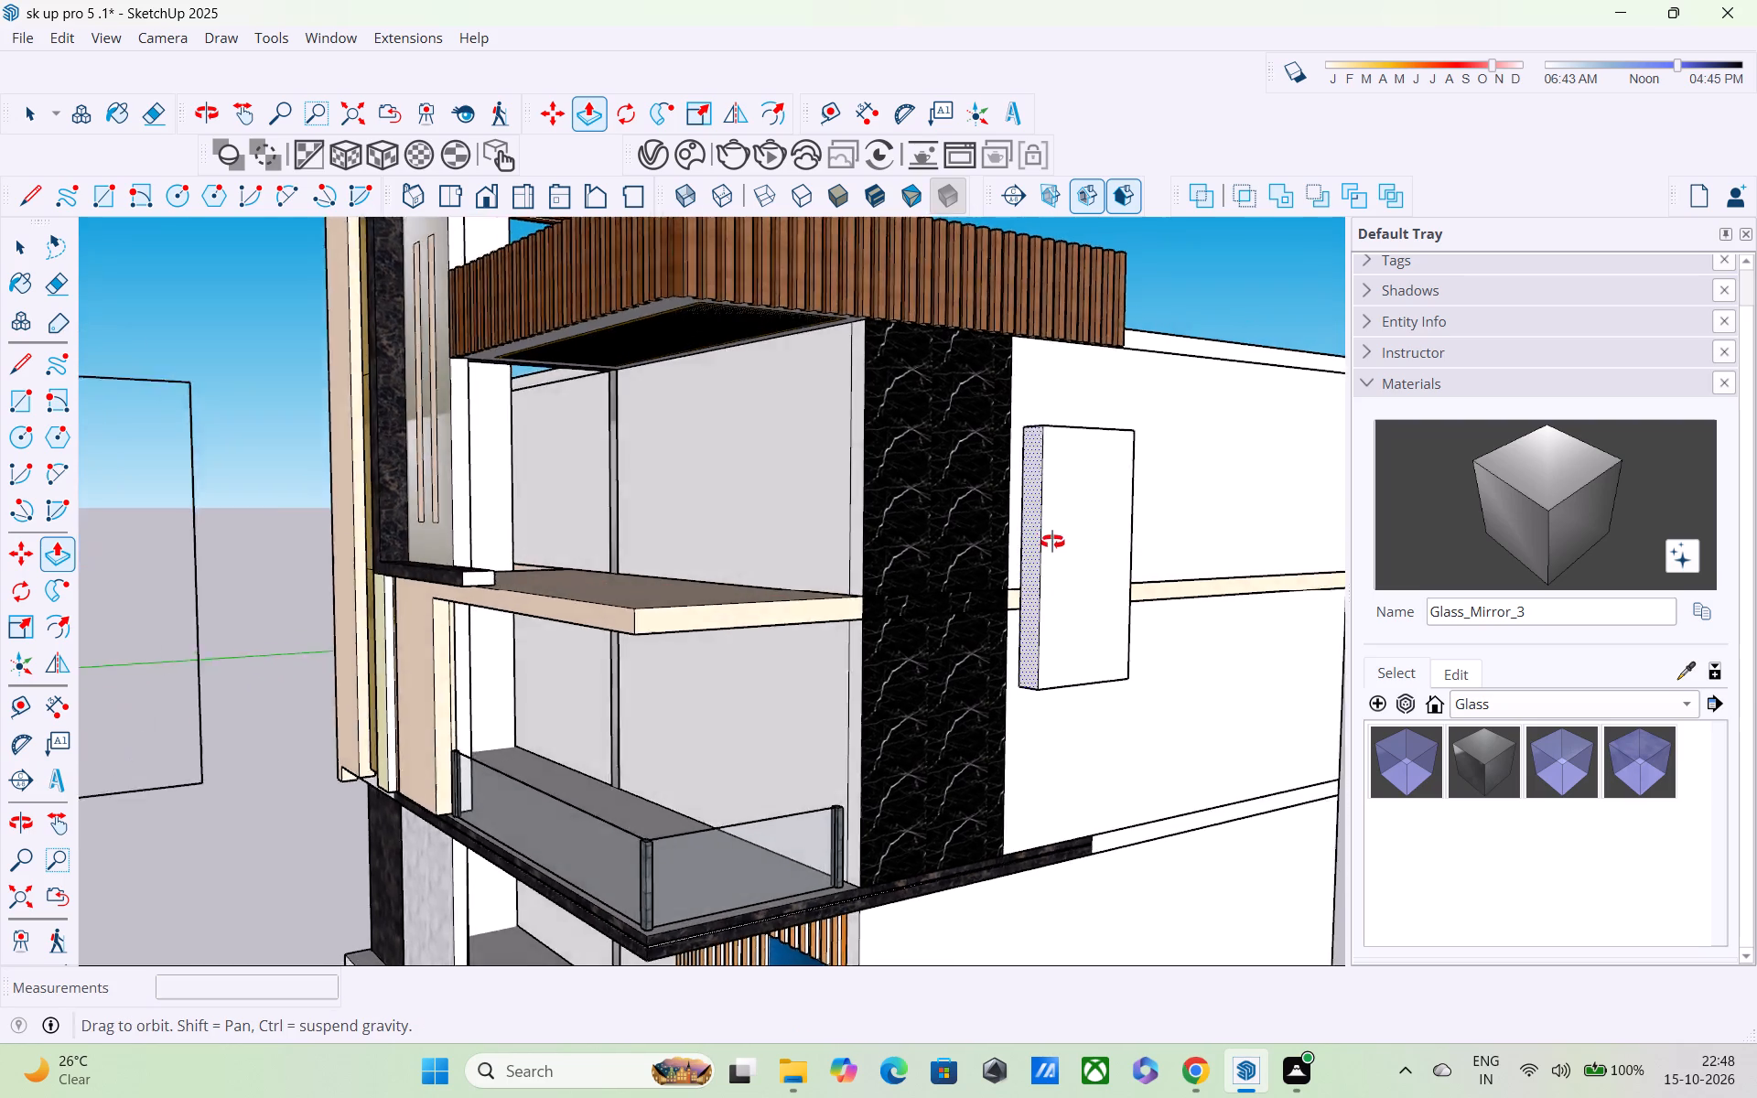
middle_click_drag(1052, 542, 1296, 543)
middle_click_drag(1140, 539, 787, 522)
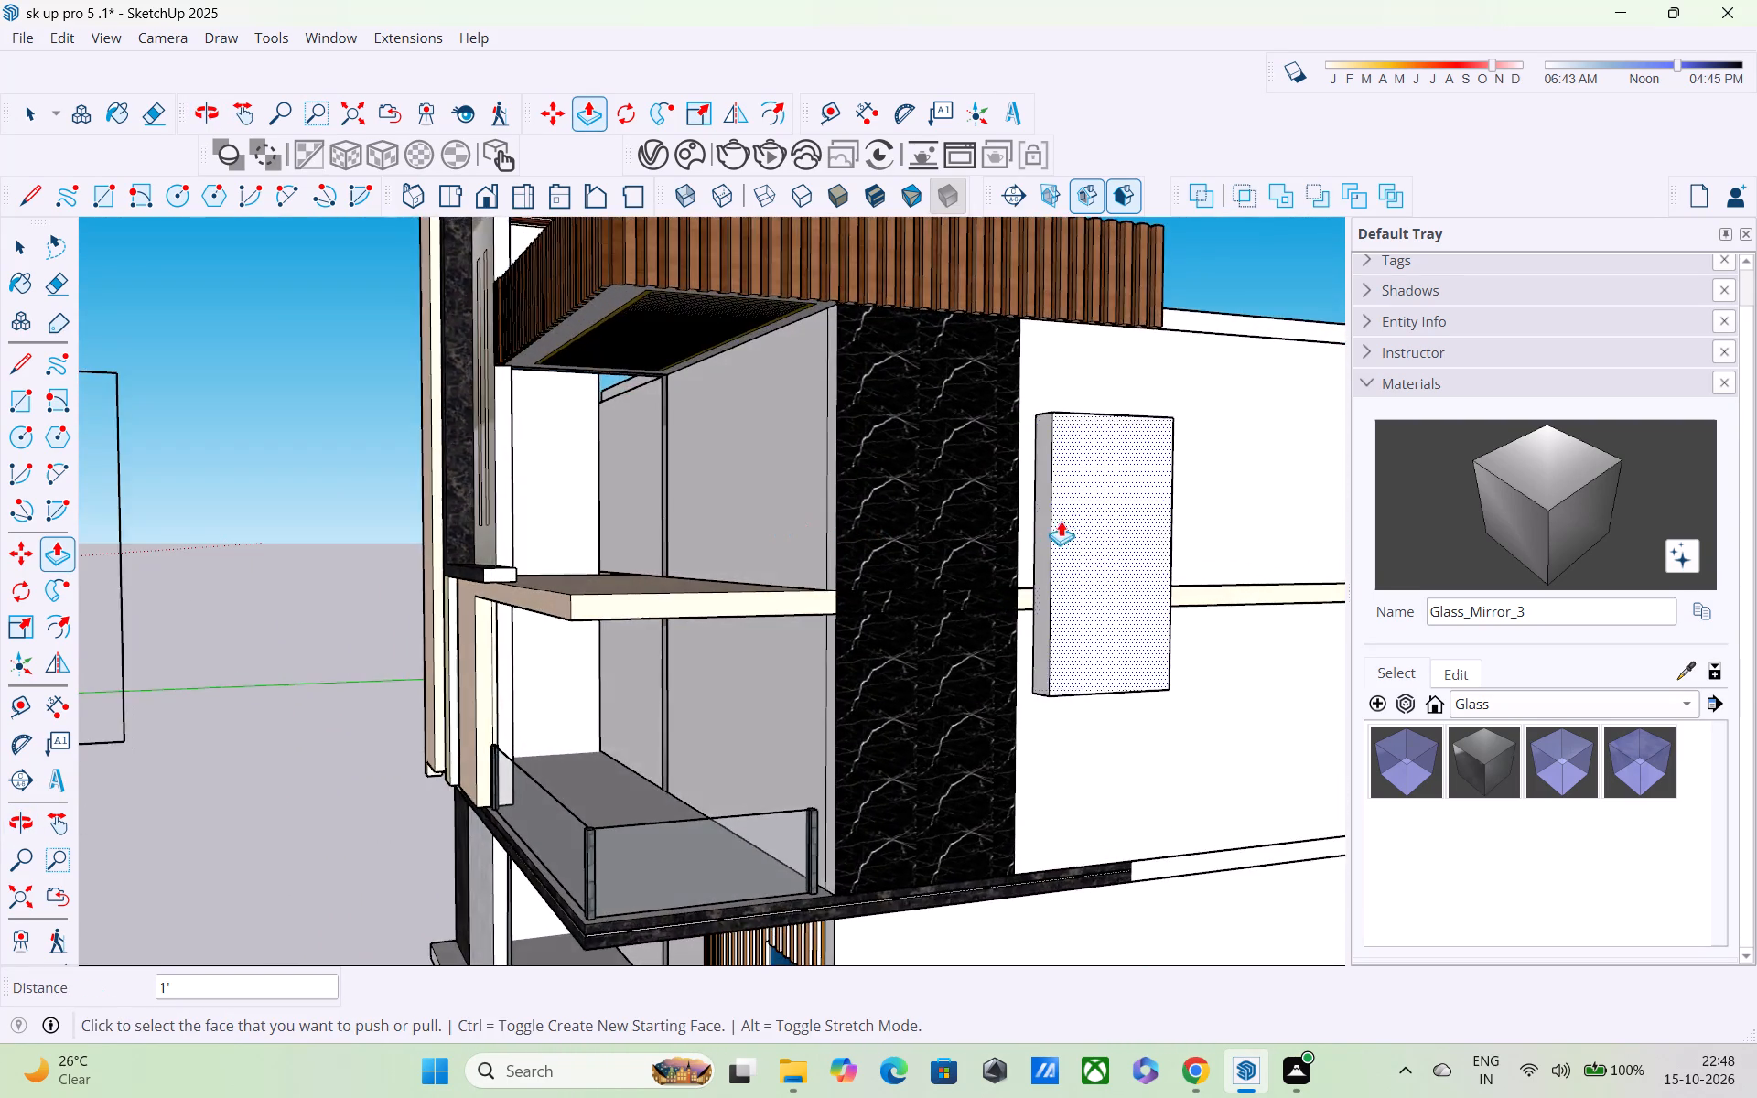
scroll(1067, 524, "up", 3)
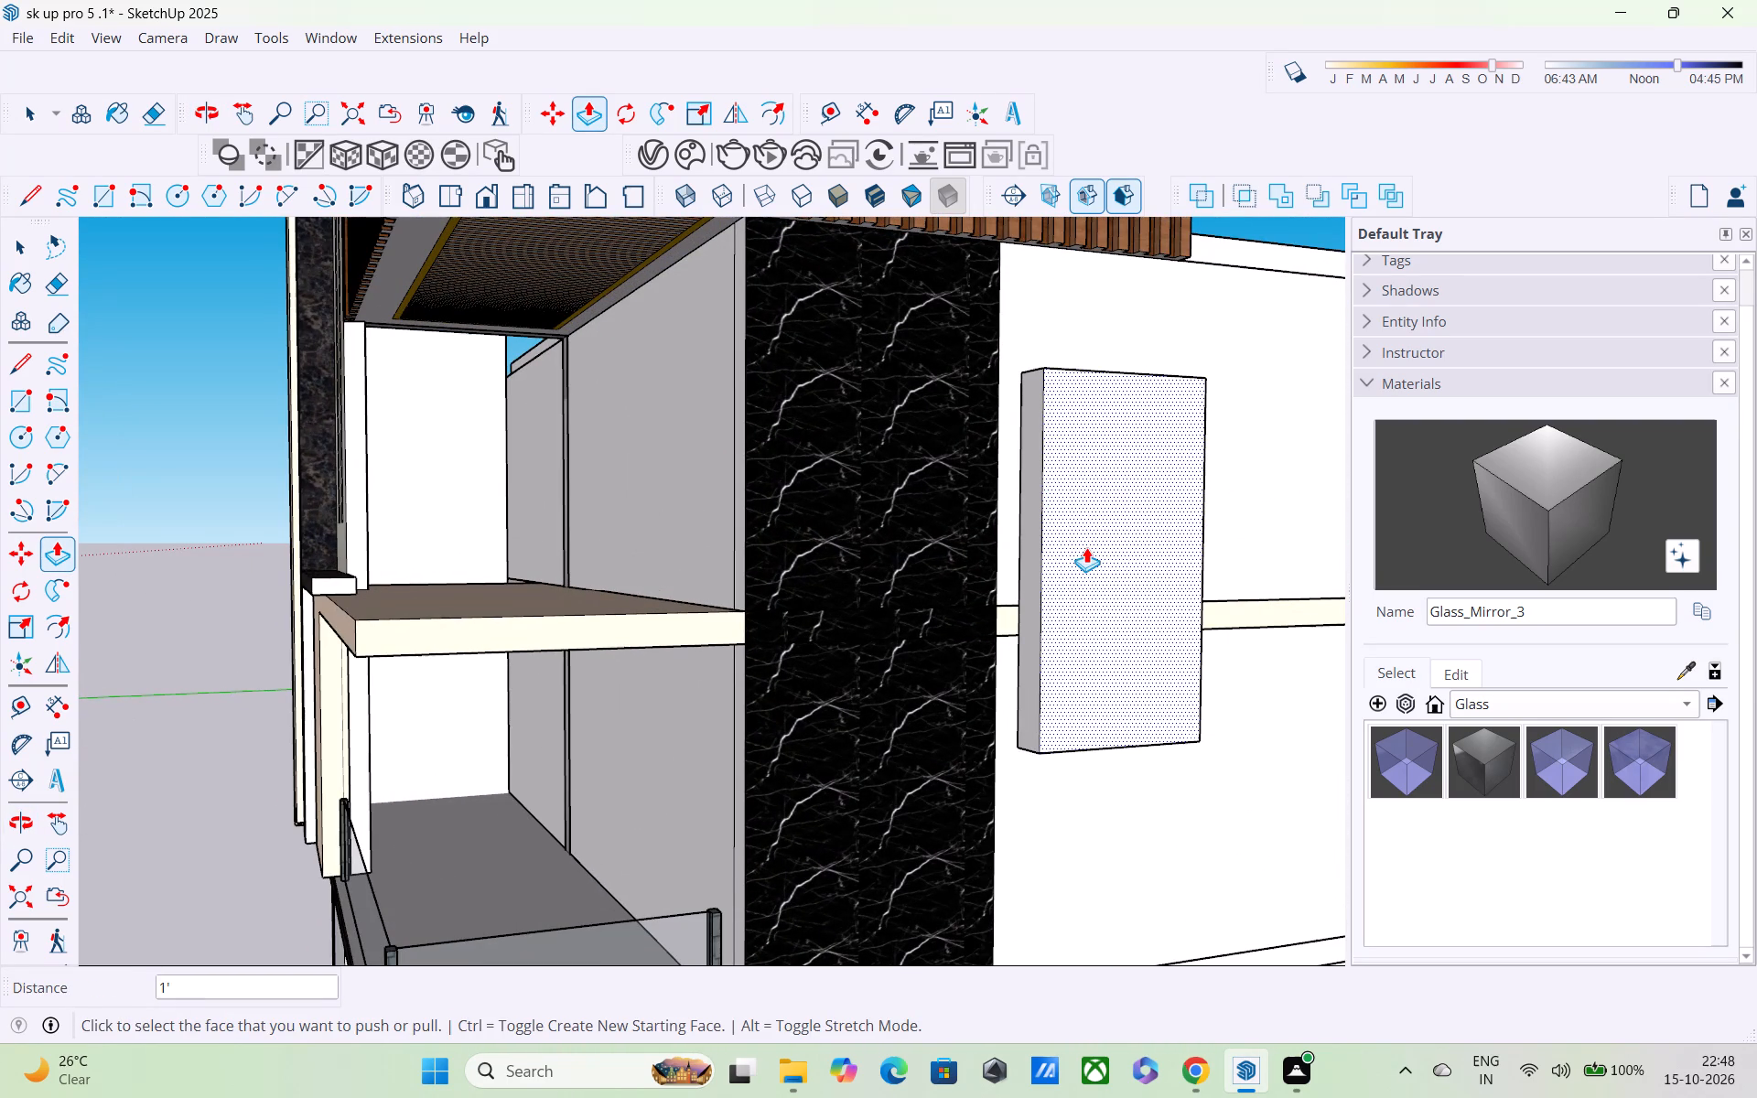
key("f")
left_click(1074, 519)
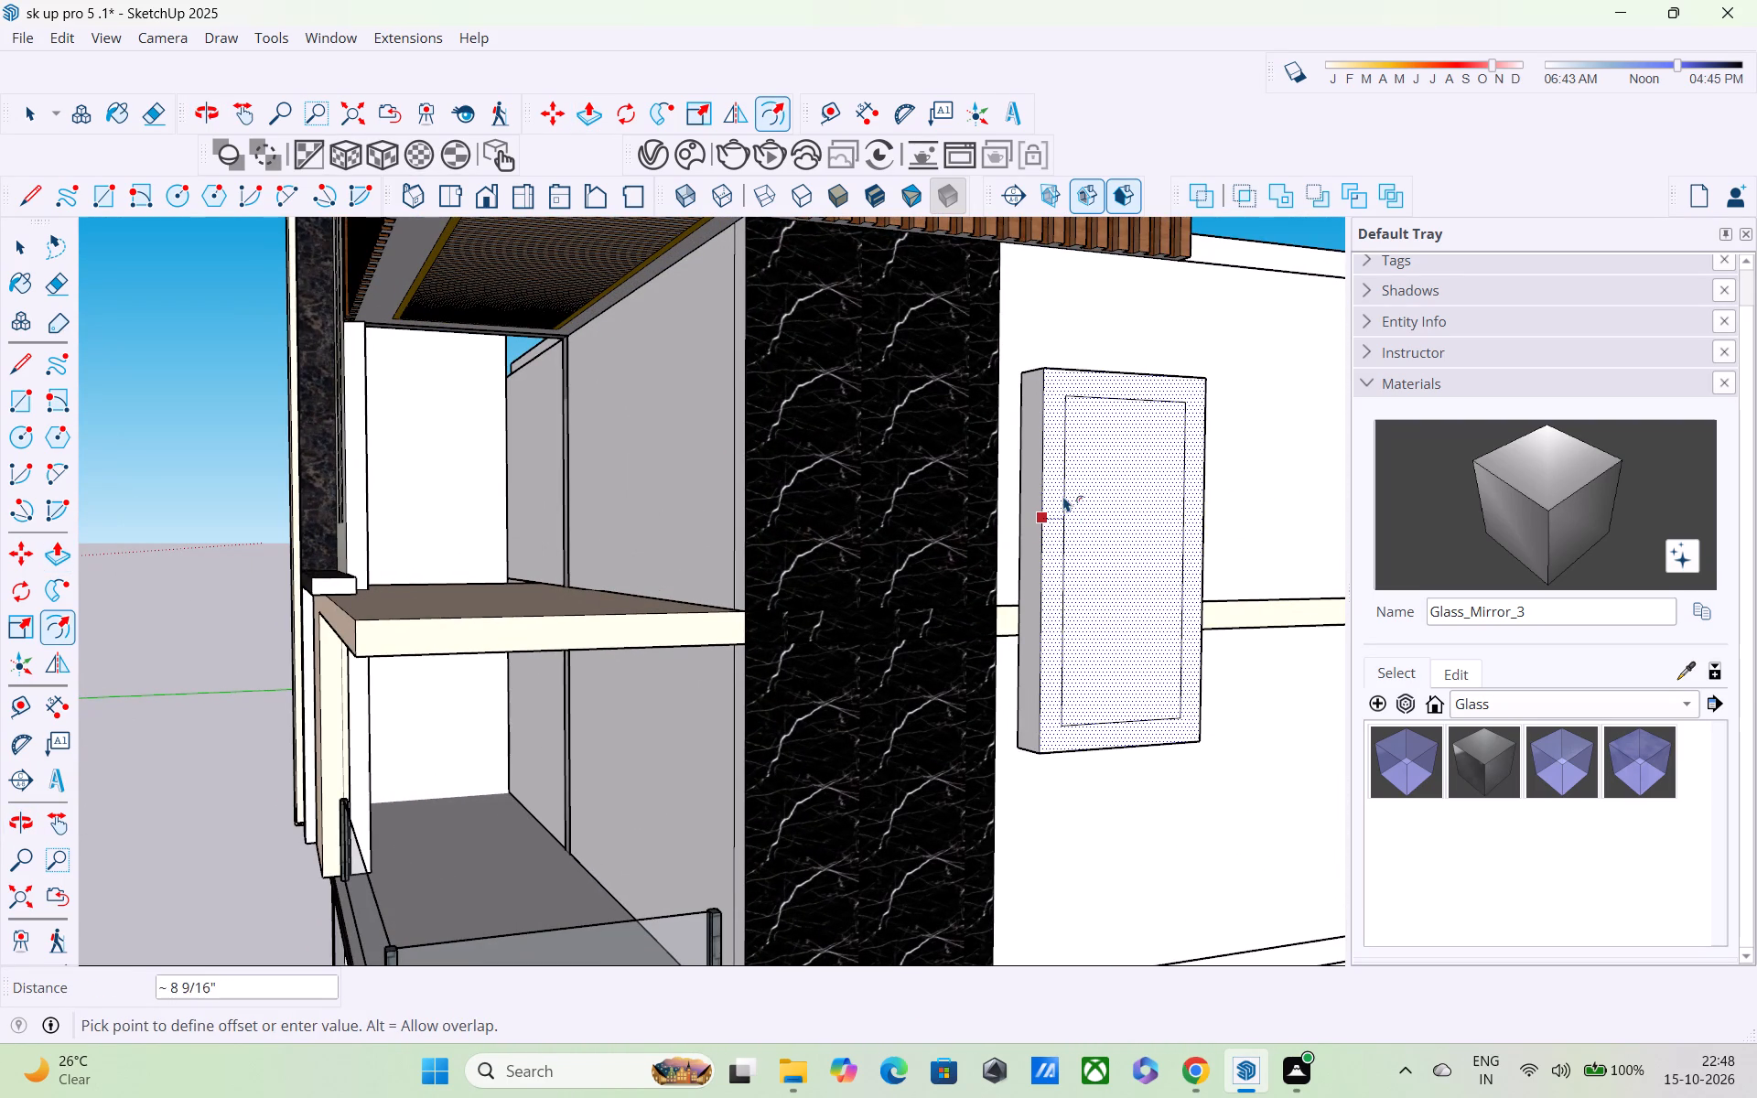
type("3\"")
key("Return")
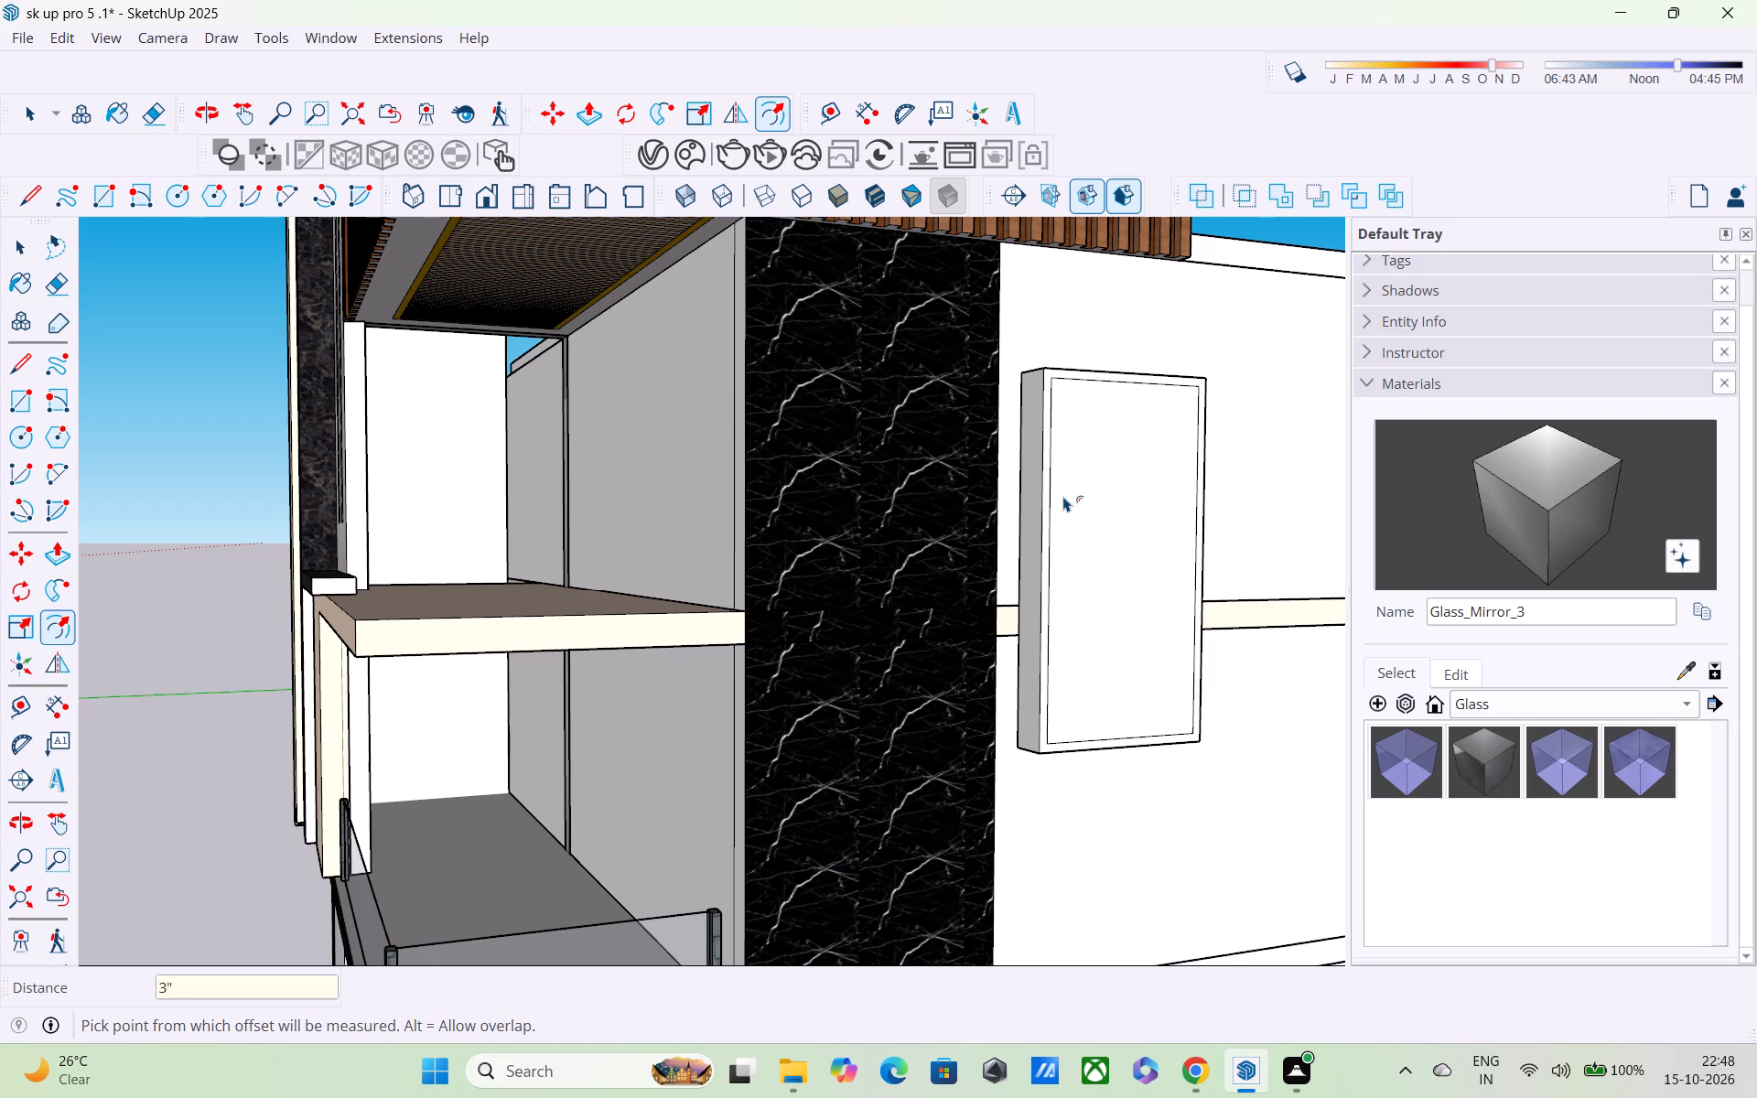
type("6\"")
key("Return")
Pull the inner face out about 1' 11" and push it back about 2' 11" to the wall plane, leaving a hollow frame.
middle_click_drag(1053, 492, 771, 437)
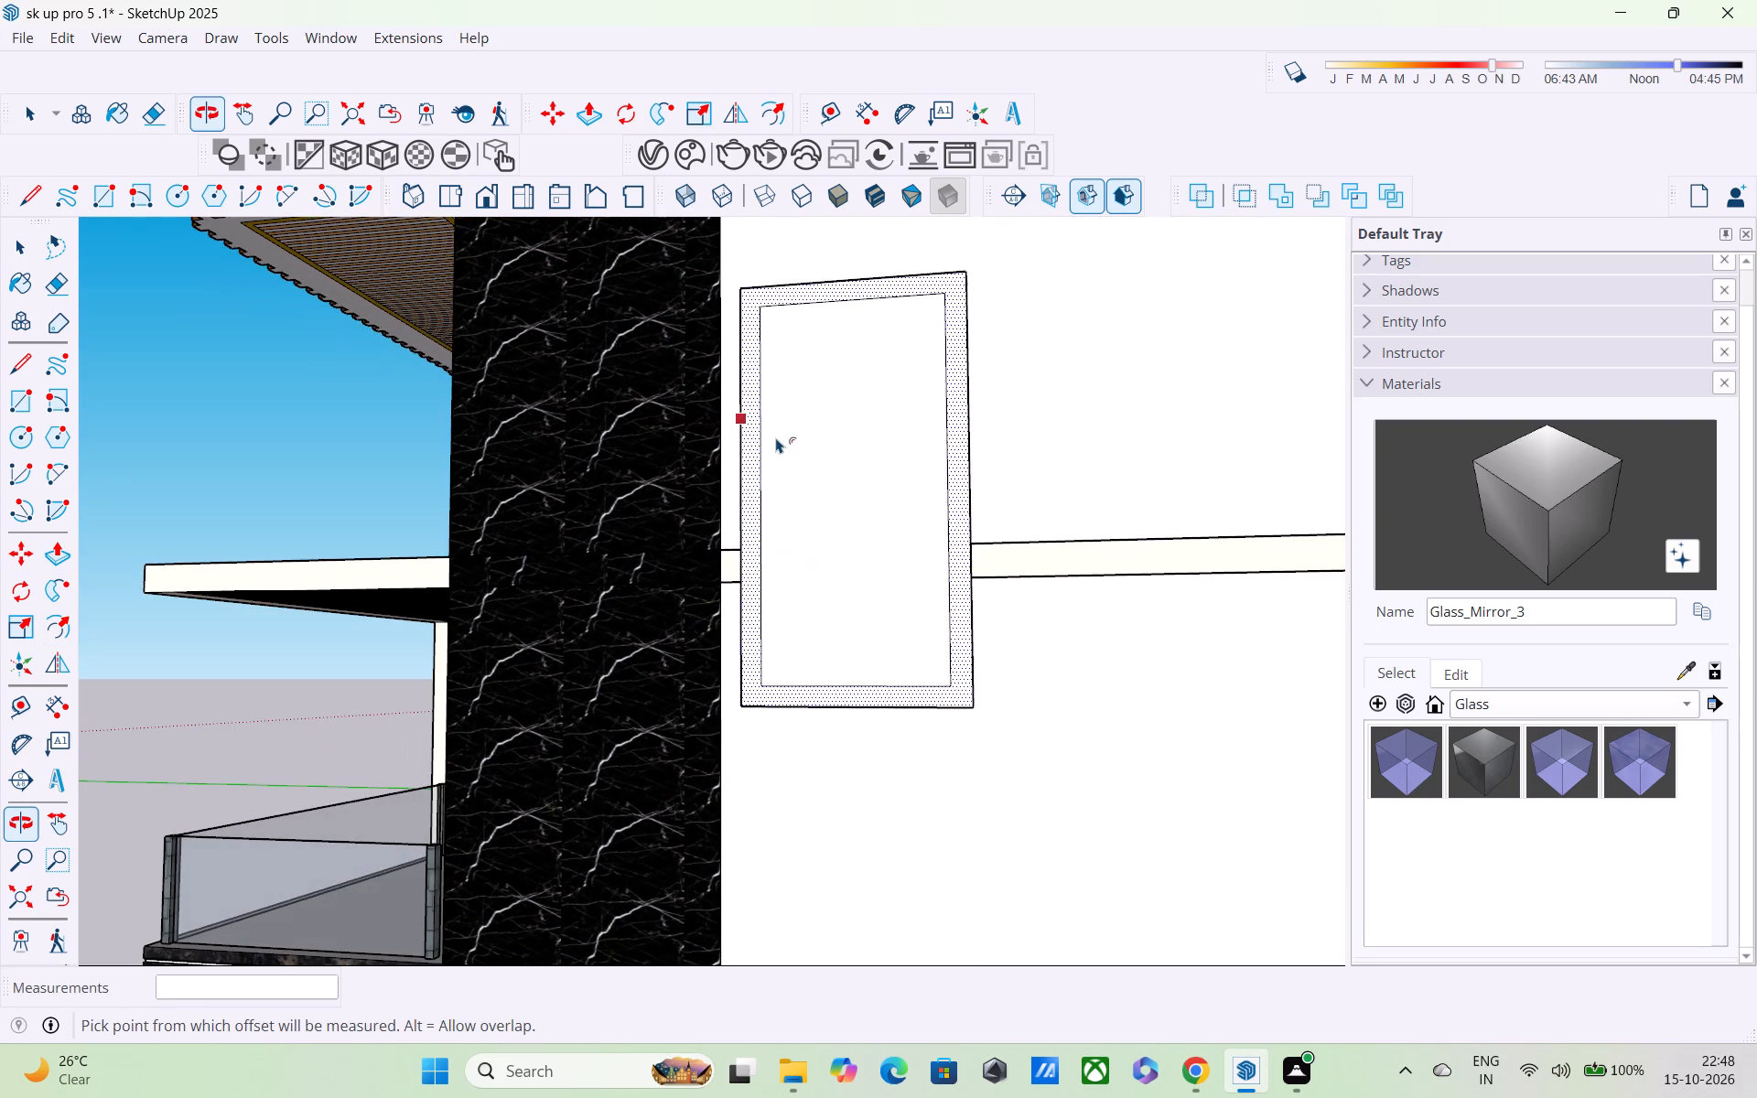
key("space")
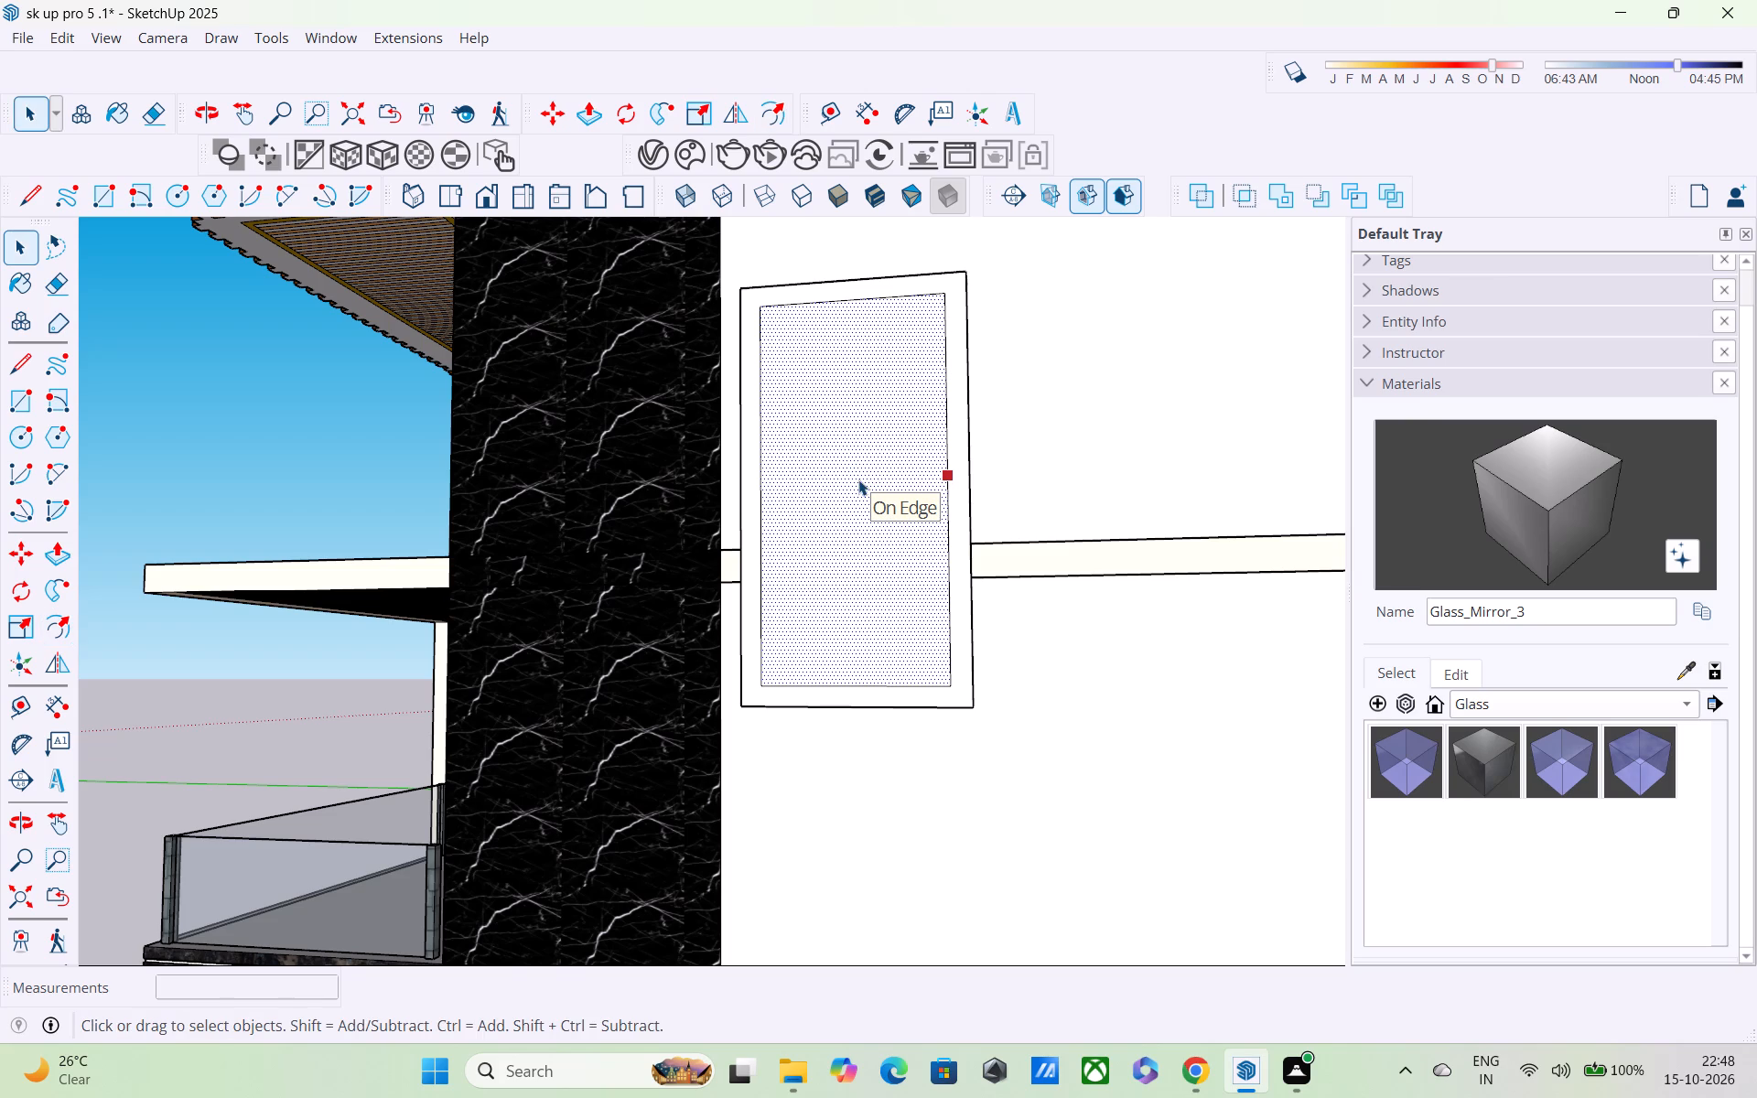
key("p")
left_click_drag(858, 479, 856, 463)
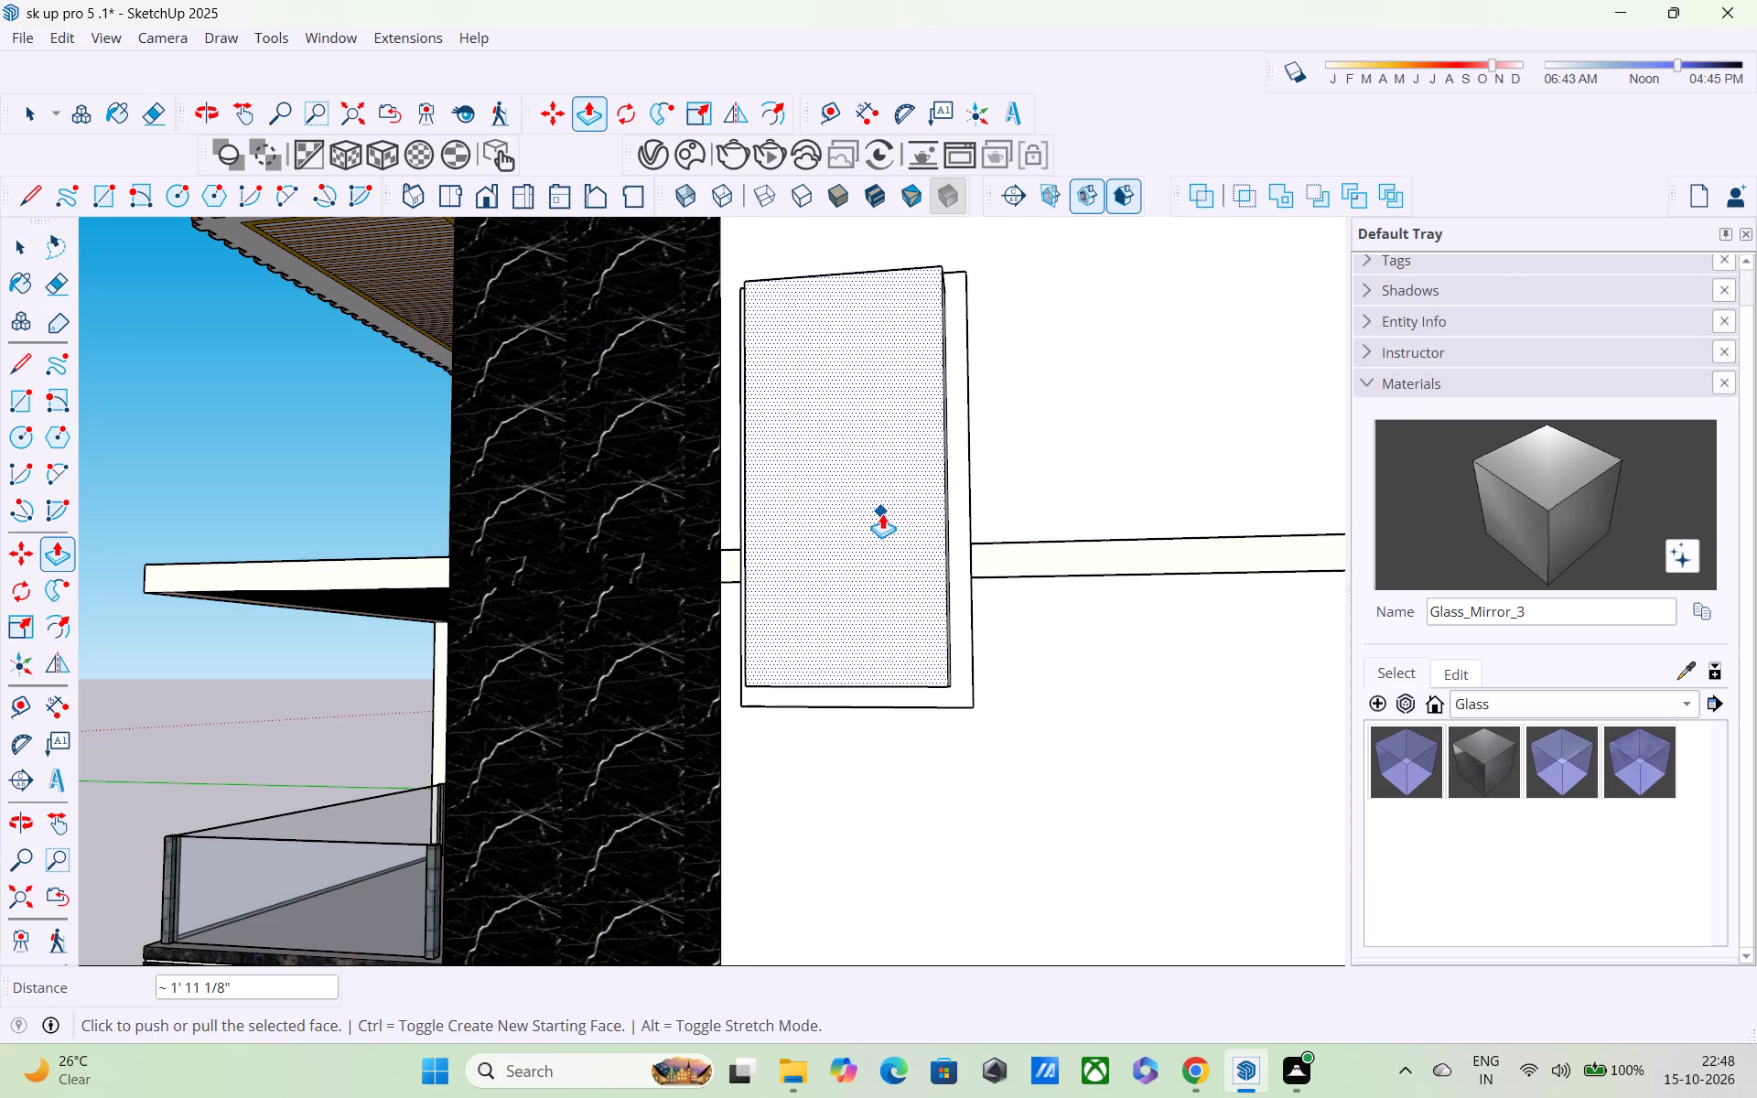
middle_click_drag(883, 513, 949, 658)
middle_click_drag(911, 516, 448, 545)
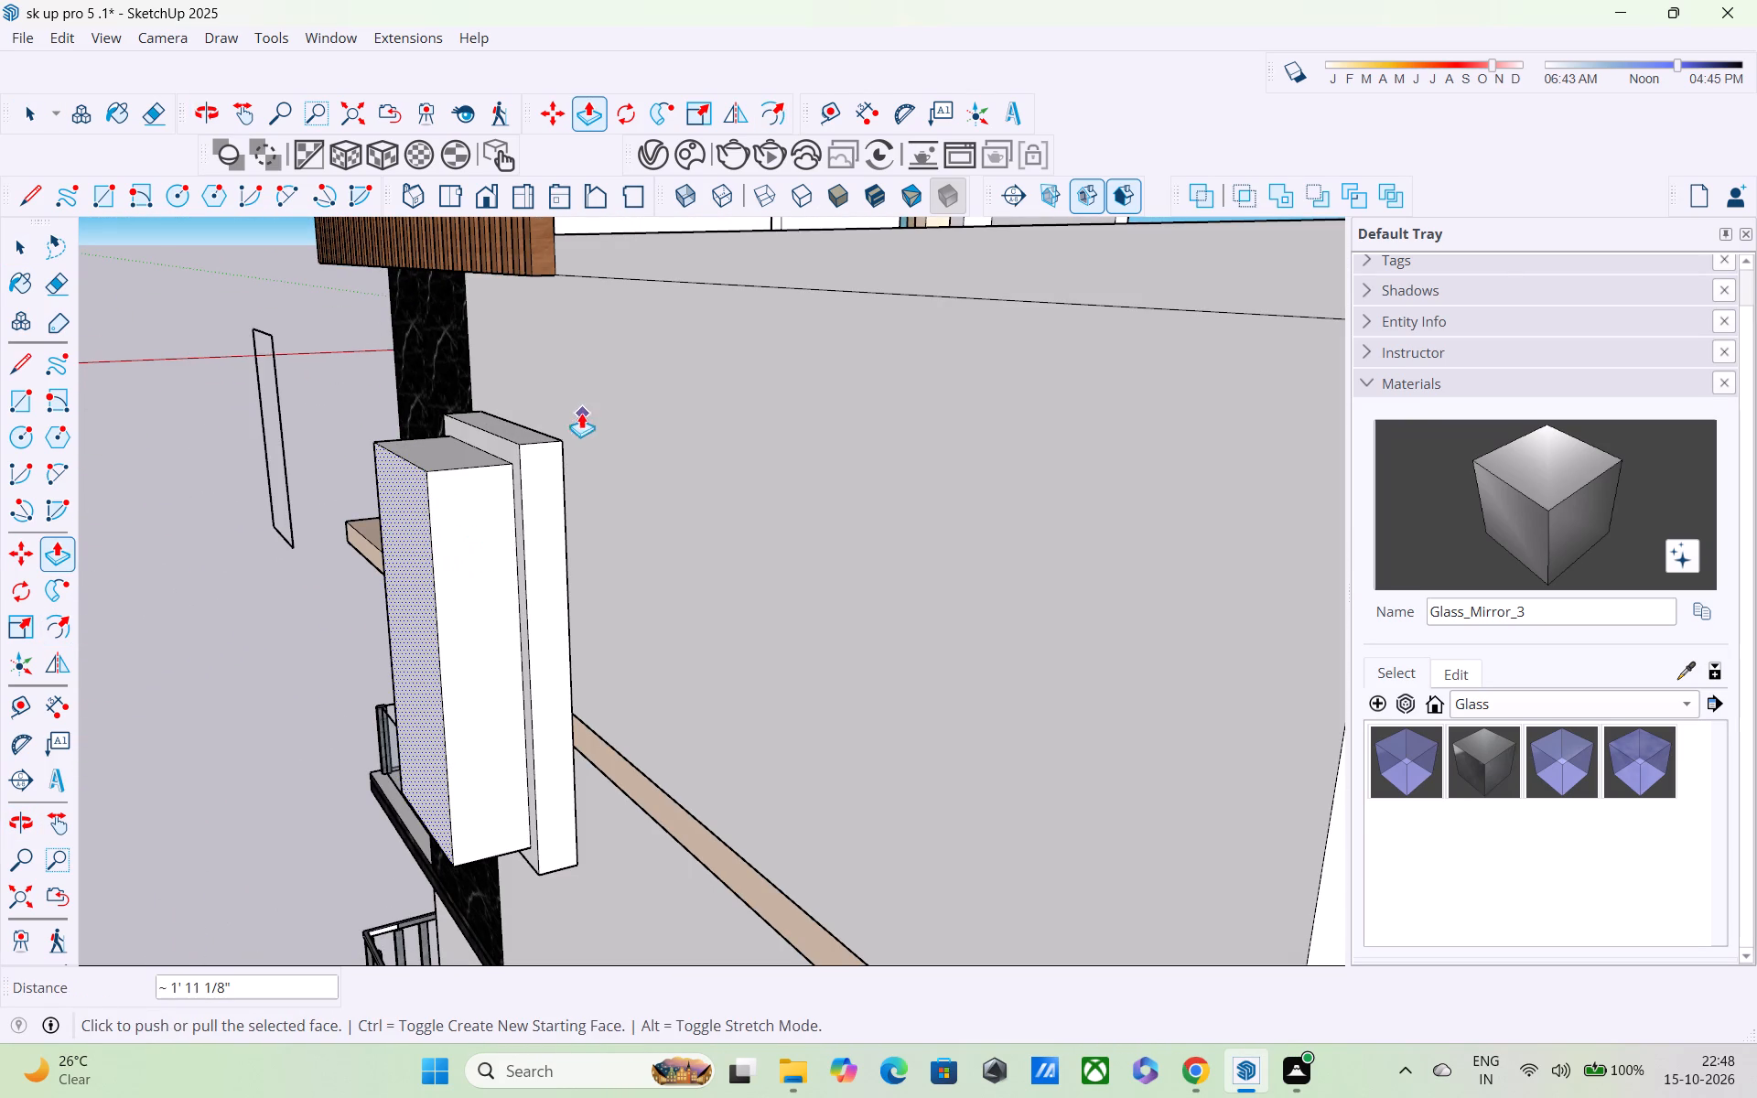
left_click_drag(393, 546, 408, 550)
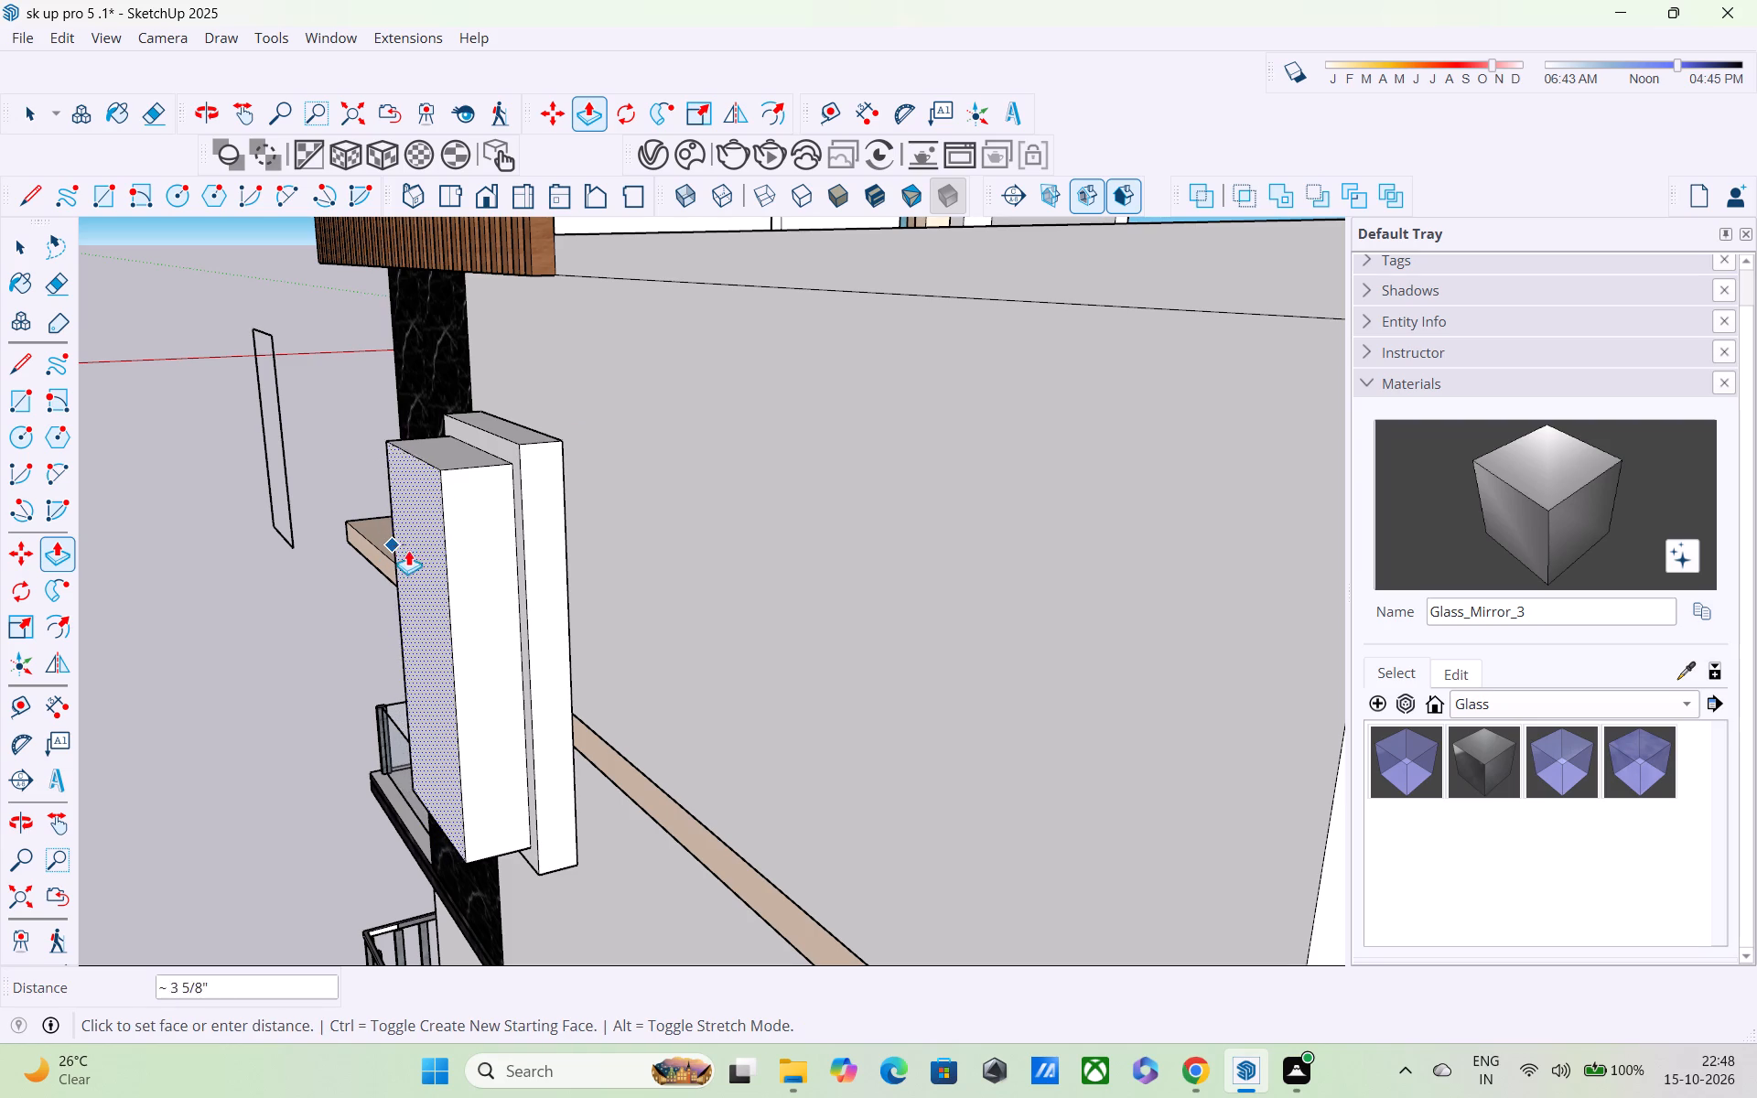
left_click_drag(408, 550, 508, 572)
Extrude the hollow frame's front border face outward by about 7 1/2".
middle_click_drag(514, 573, 538, 567)
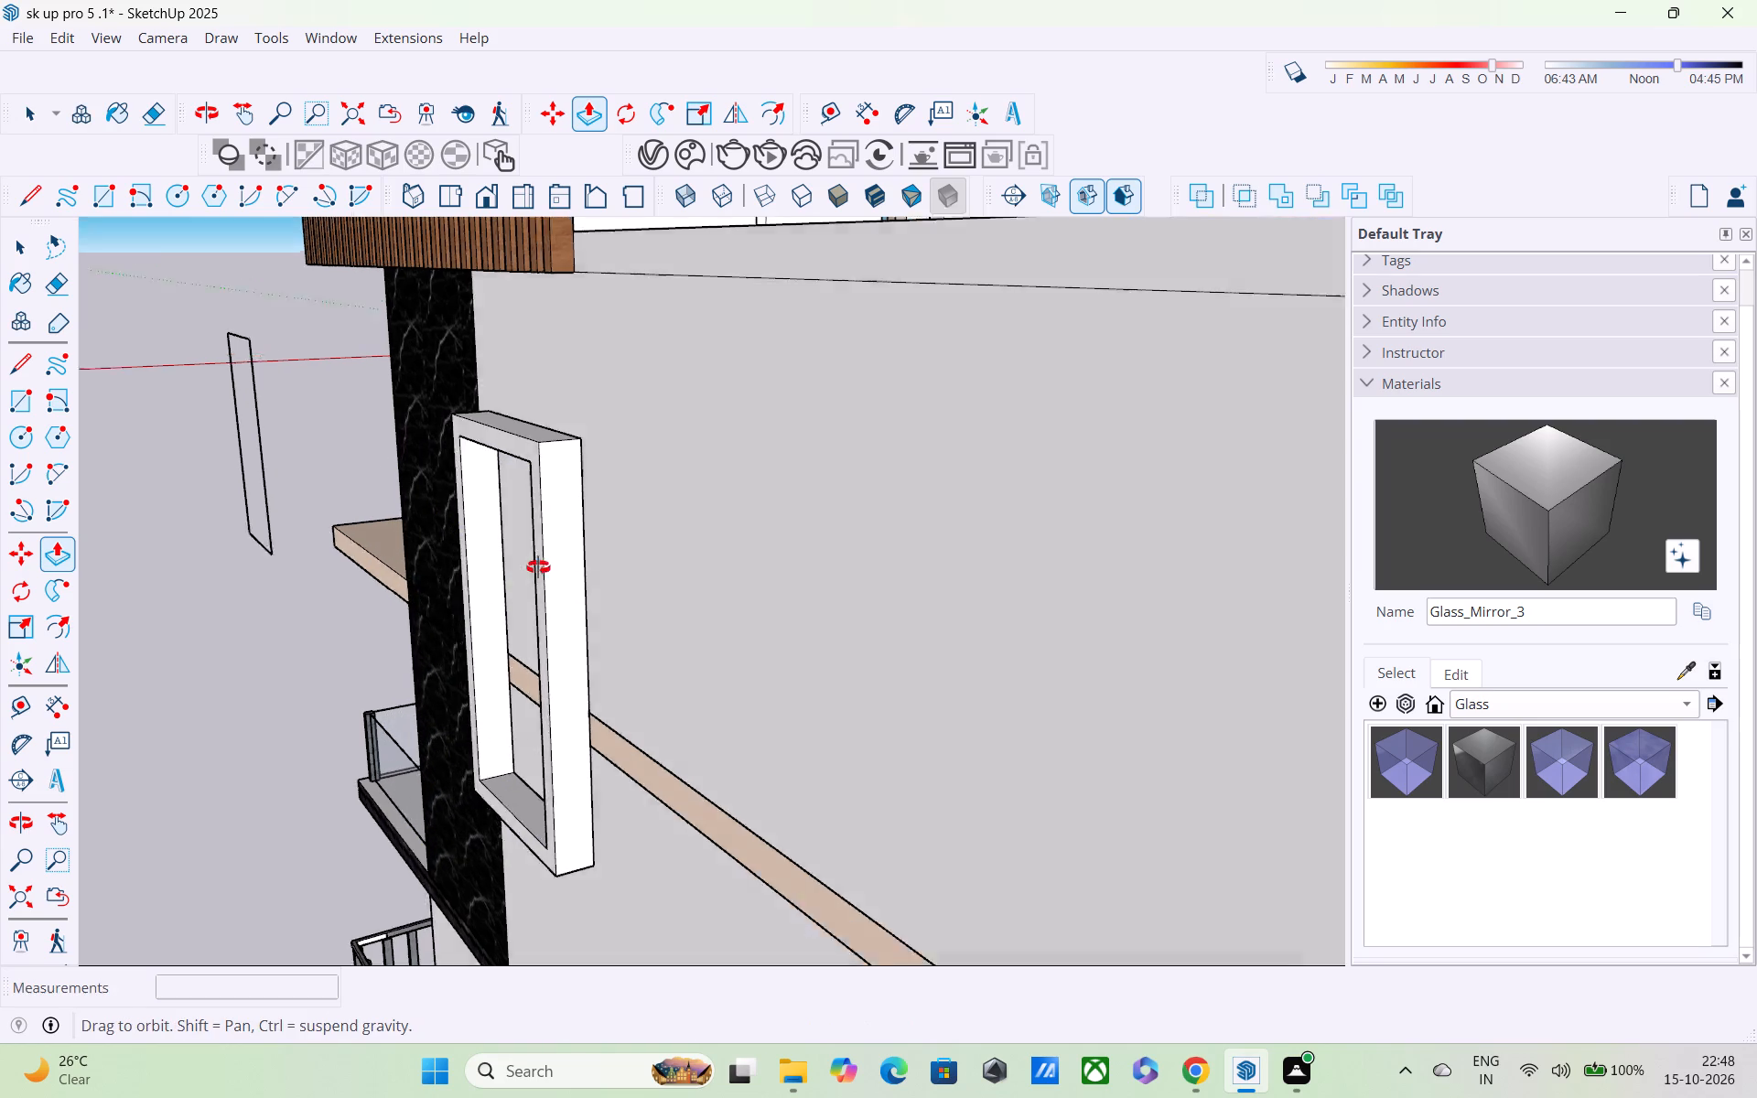
middle_click_drag(538, 567, 869, 496)
scroll(856, 503, "down", 3)
middle_click_drag(809, 559, 945, 508)
scroll(945, 562, "up", 4)
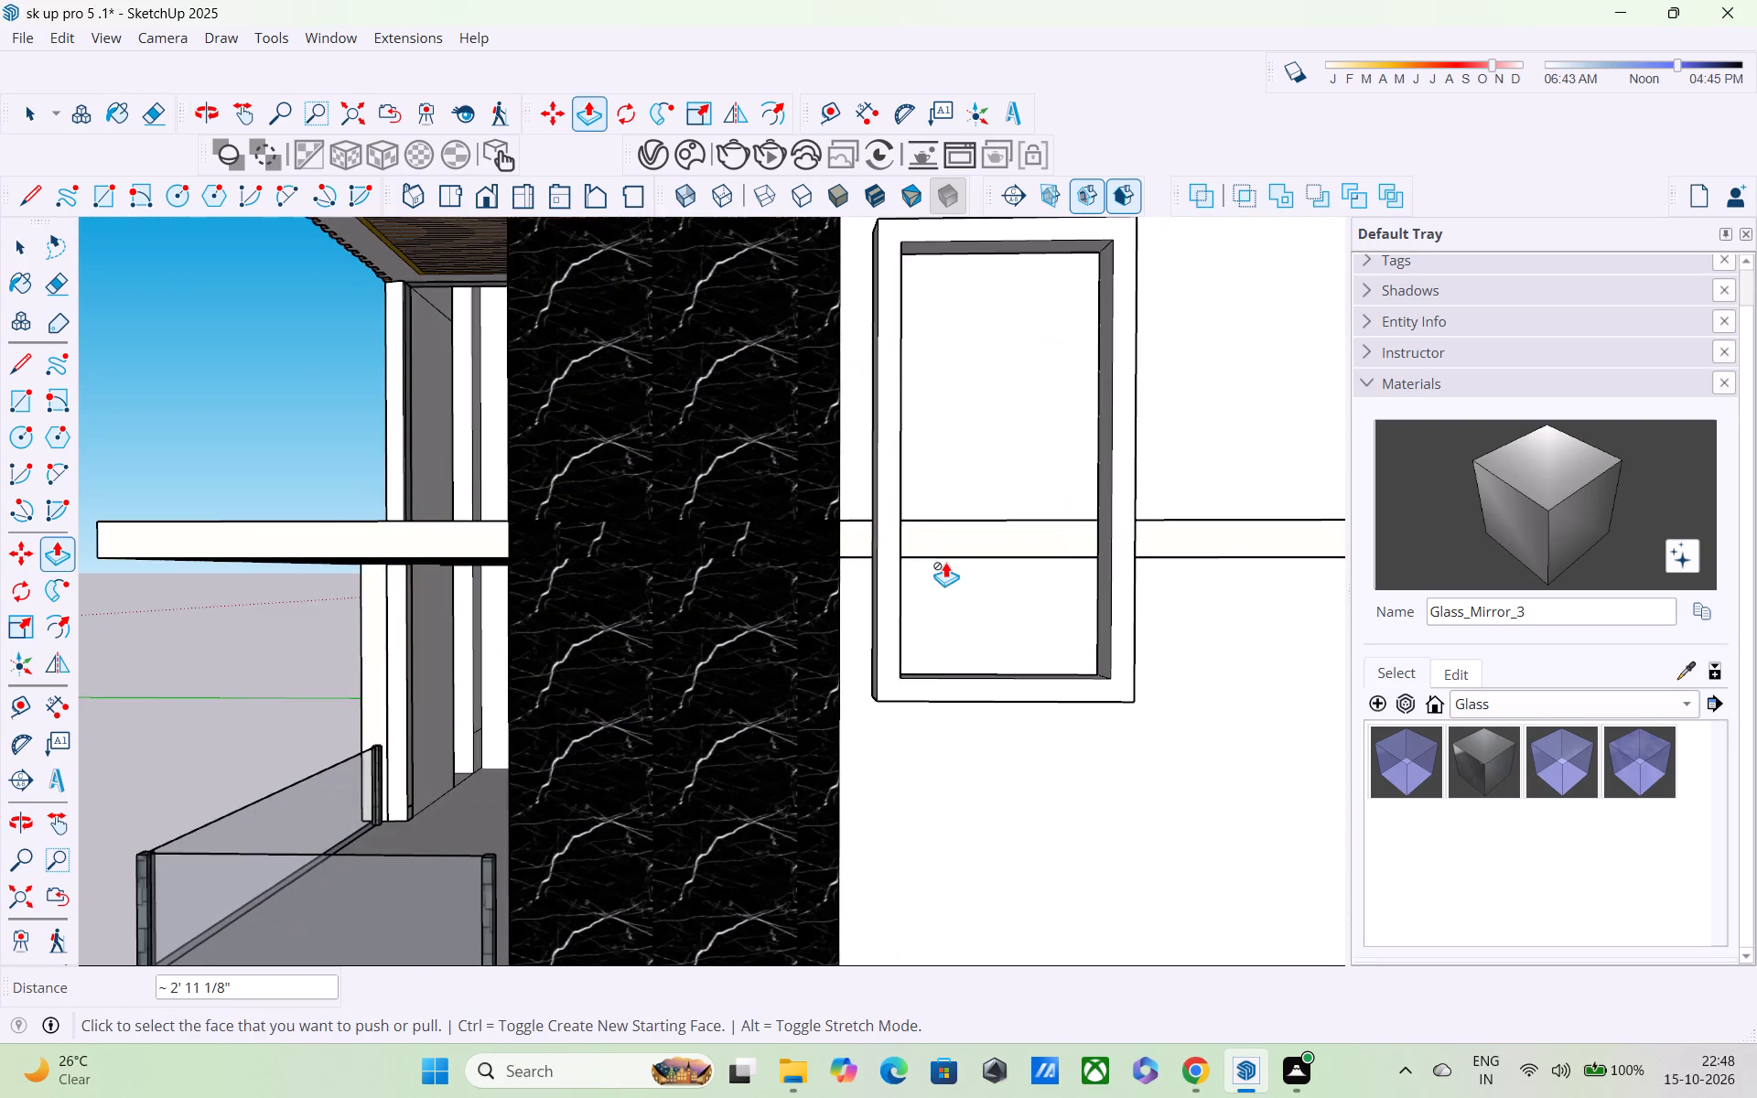
scroll(943, 541, "up", 2)
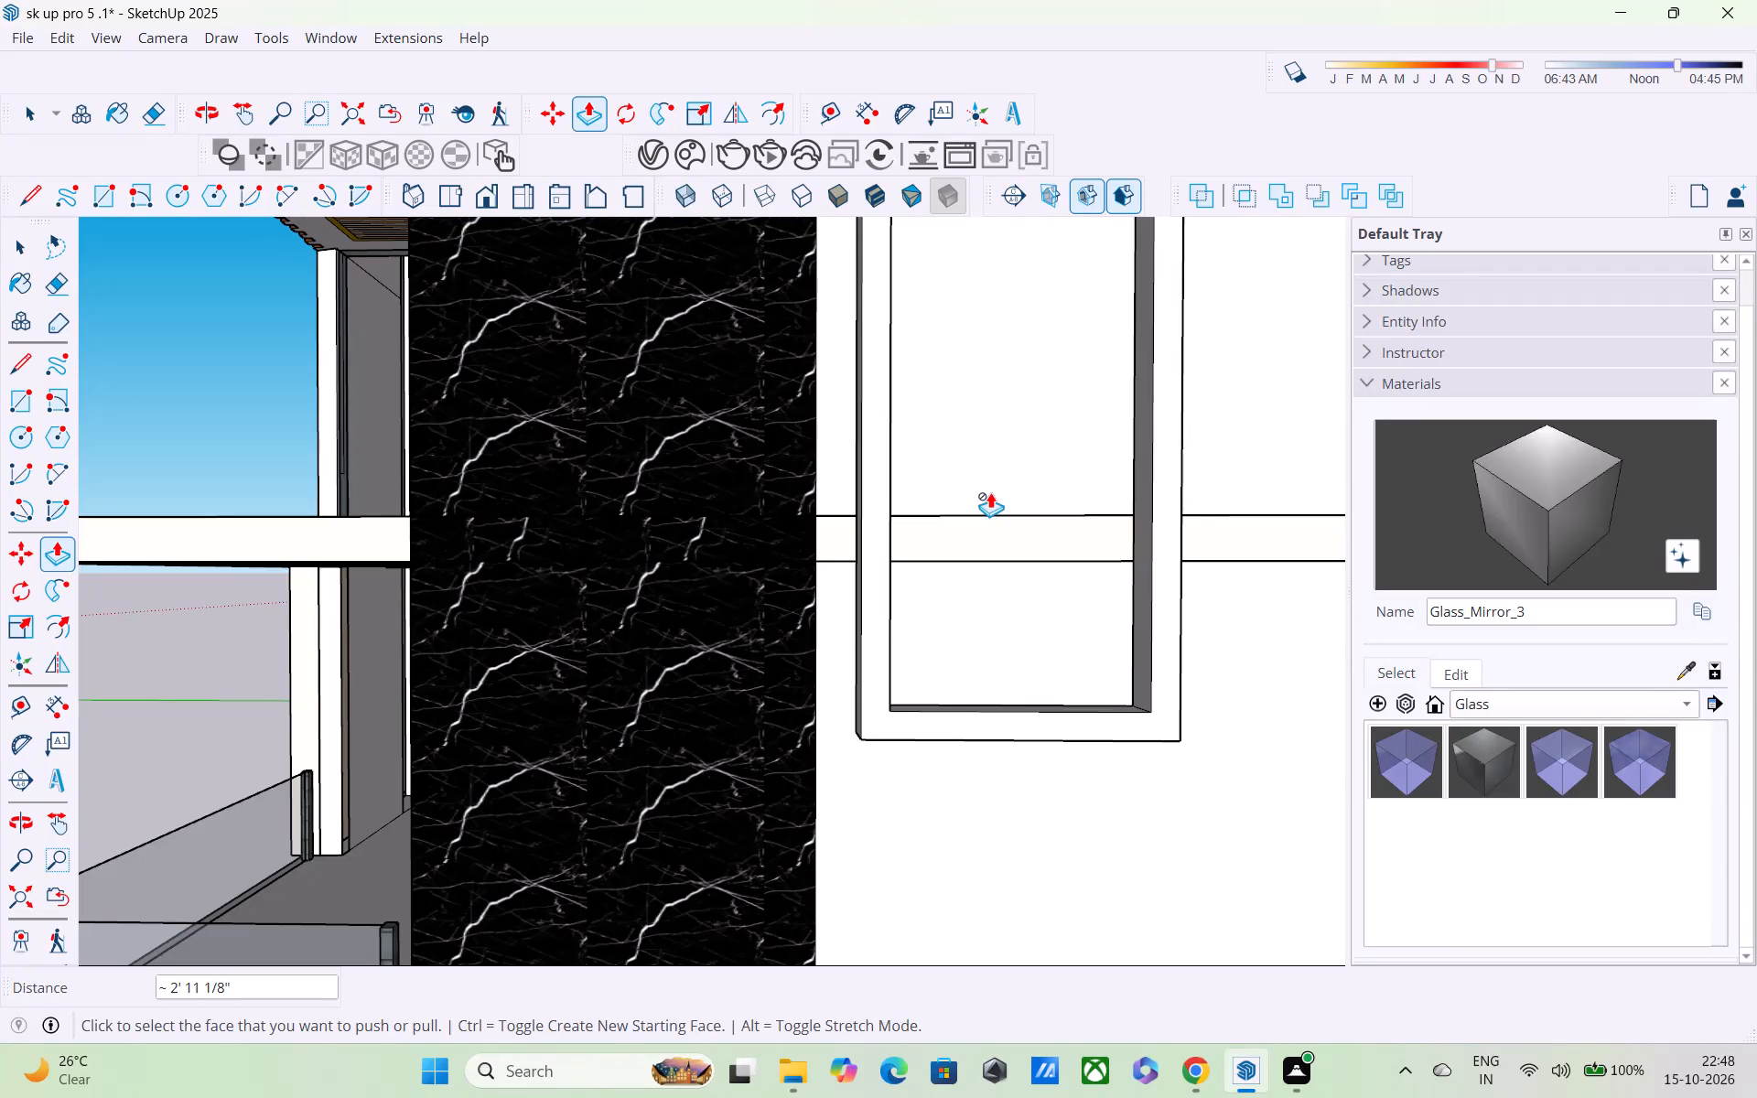
middle_click_drag(990, 492, 1013, 709)
scroll(1017, 696, "down", 2)
middle_click_drag(1017, 685, 993, 607)
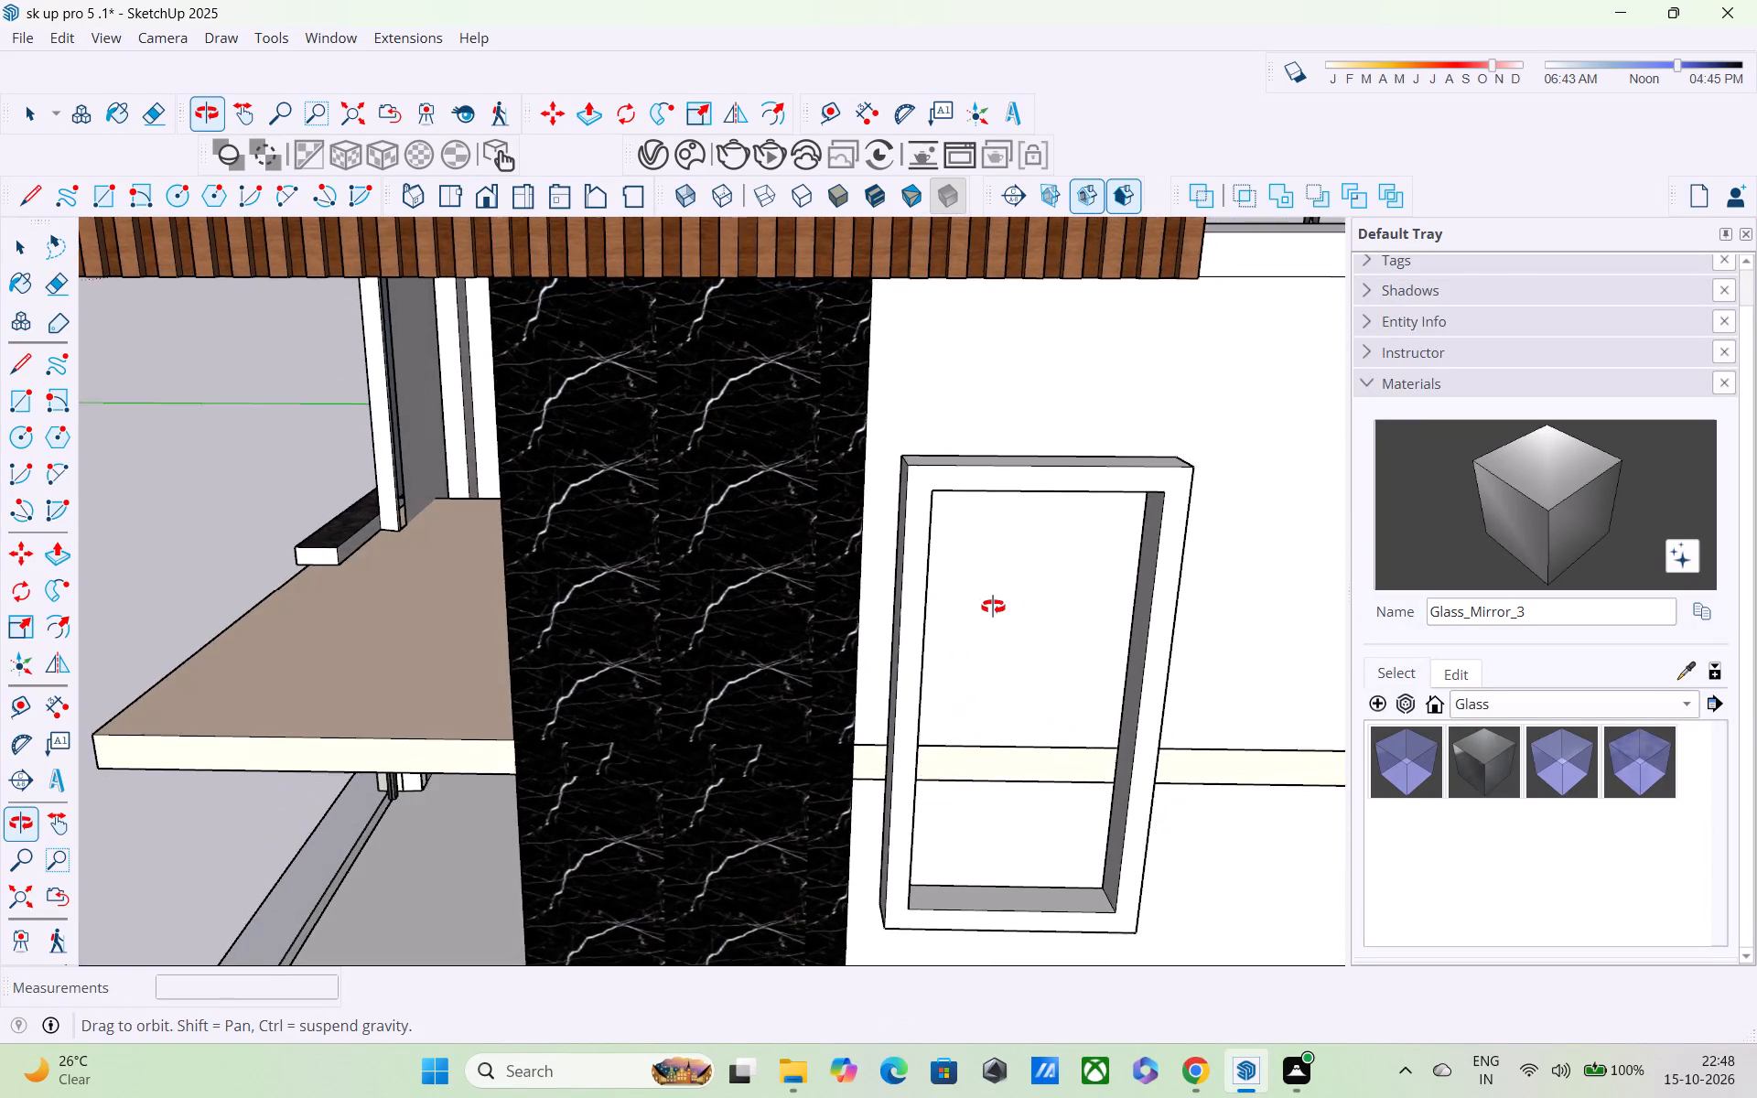
middle_click_drag(993, 607, 799, 662)
scroll(793, 595, "up", 2)
scroll(793, 595, "down", 2)
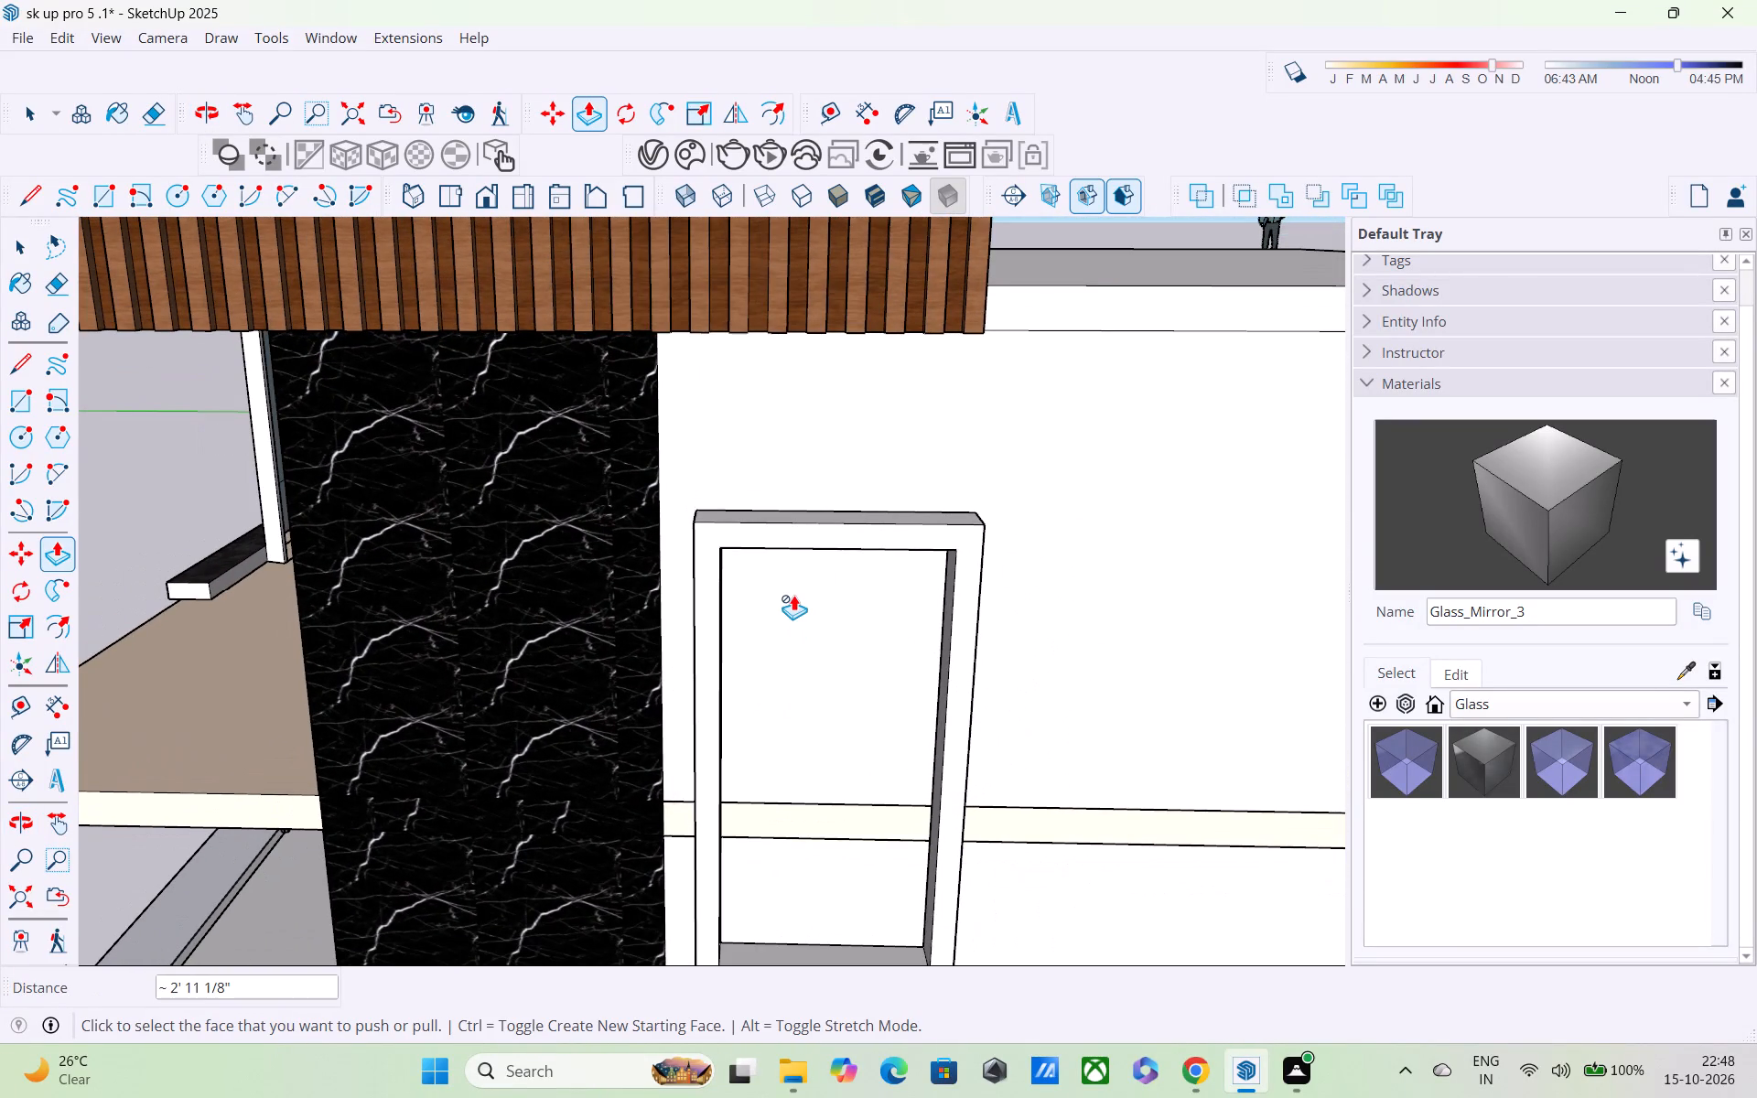
middle_click_drag(792, 594, 794, 724, "shift")
scroll(788, 707, "up", 2)
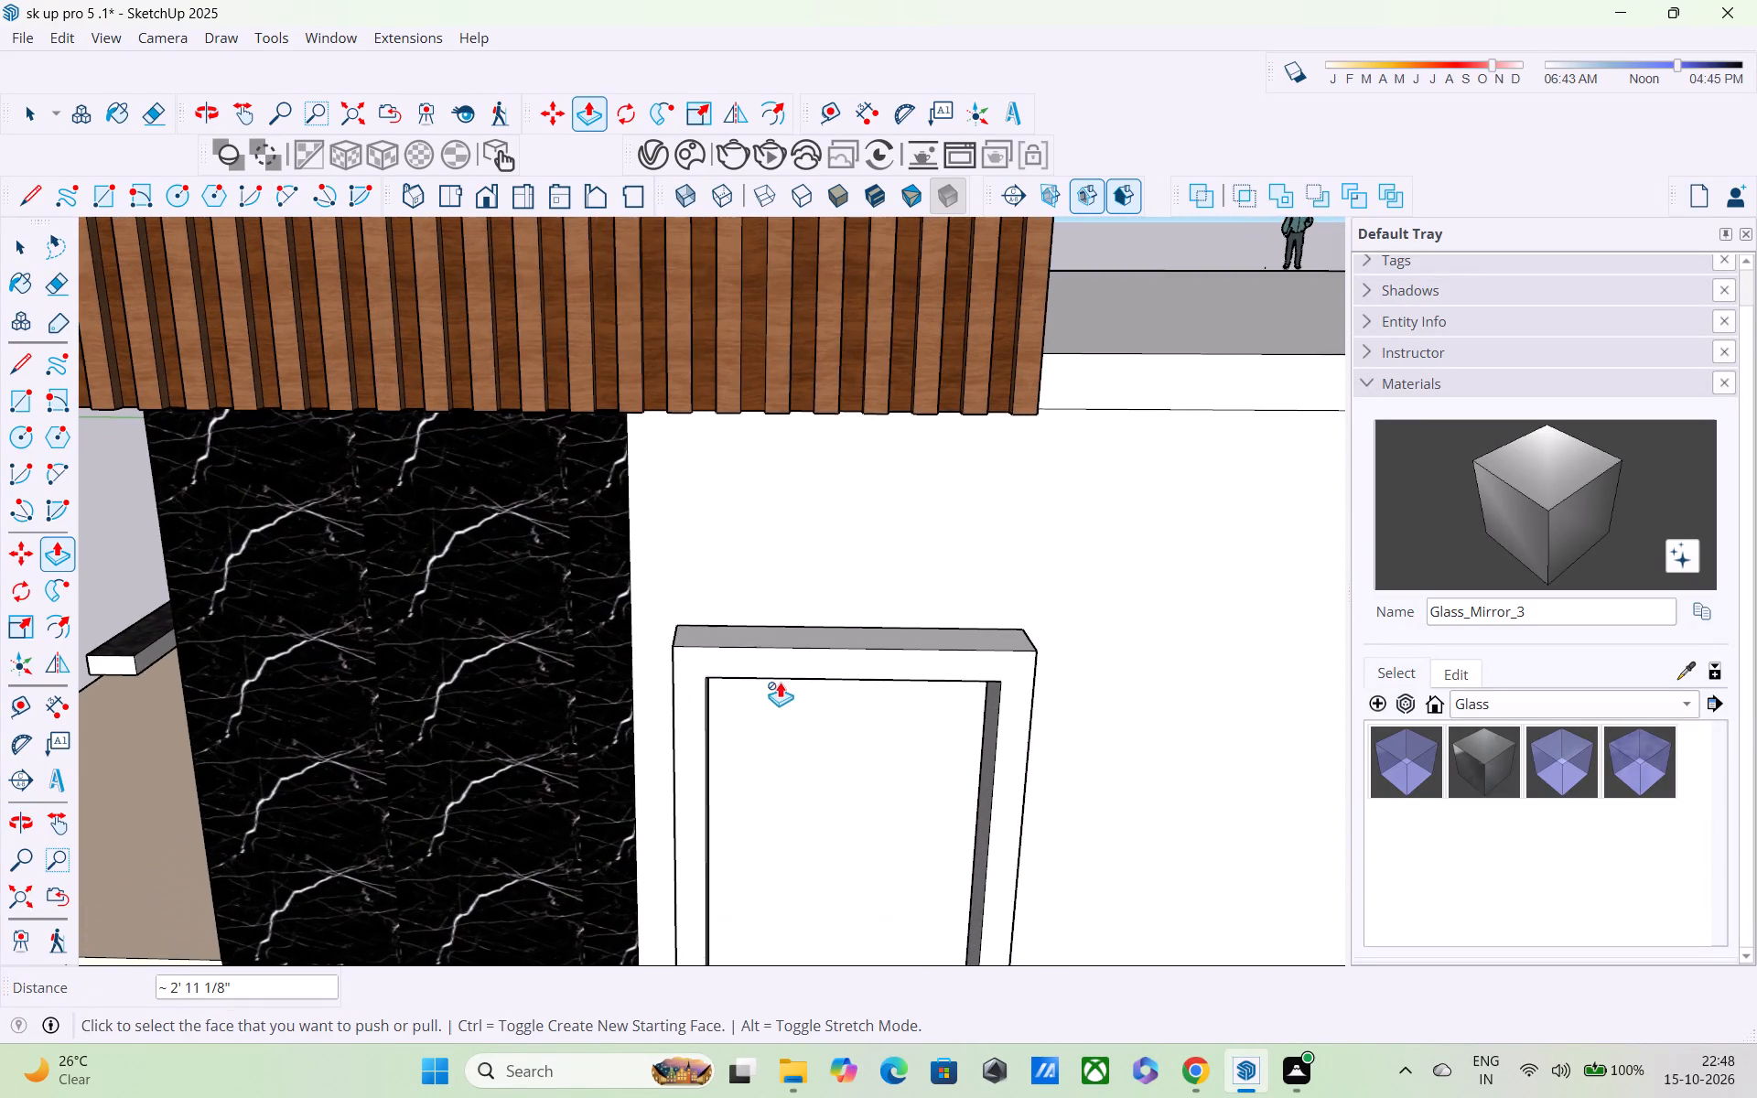
middle_click_drag(779, 667, 781, 710)
left_click(778, 694)
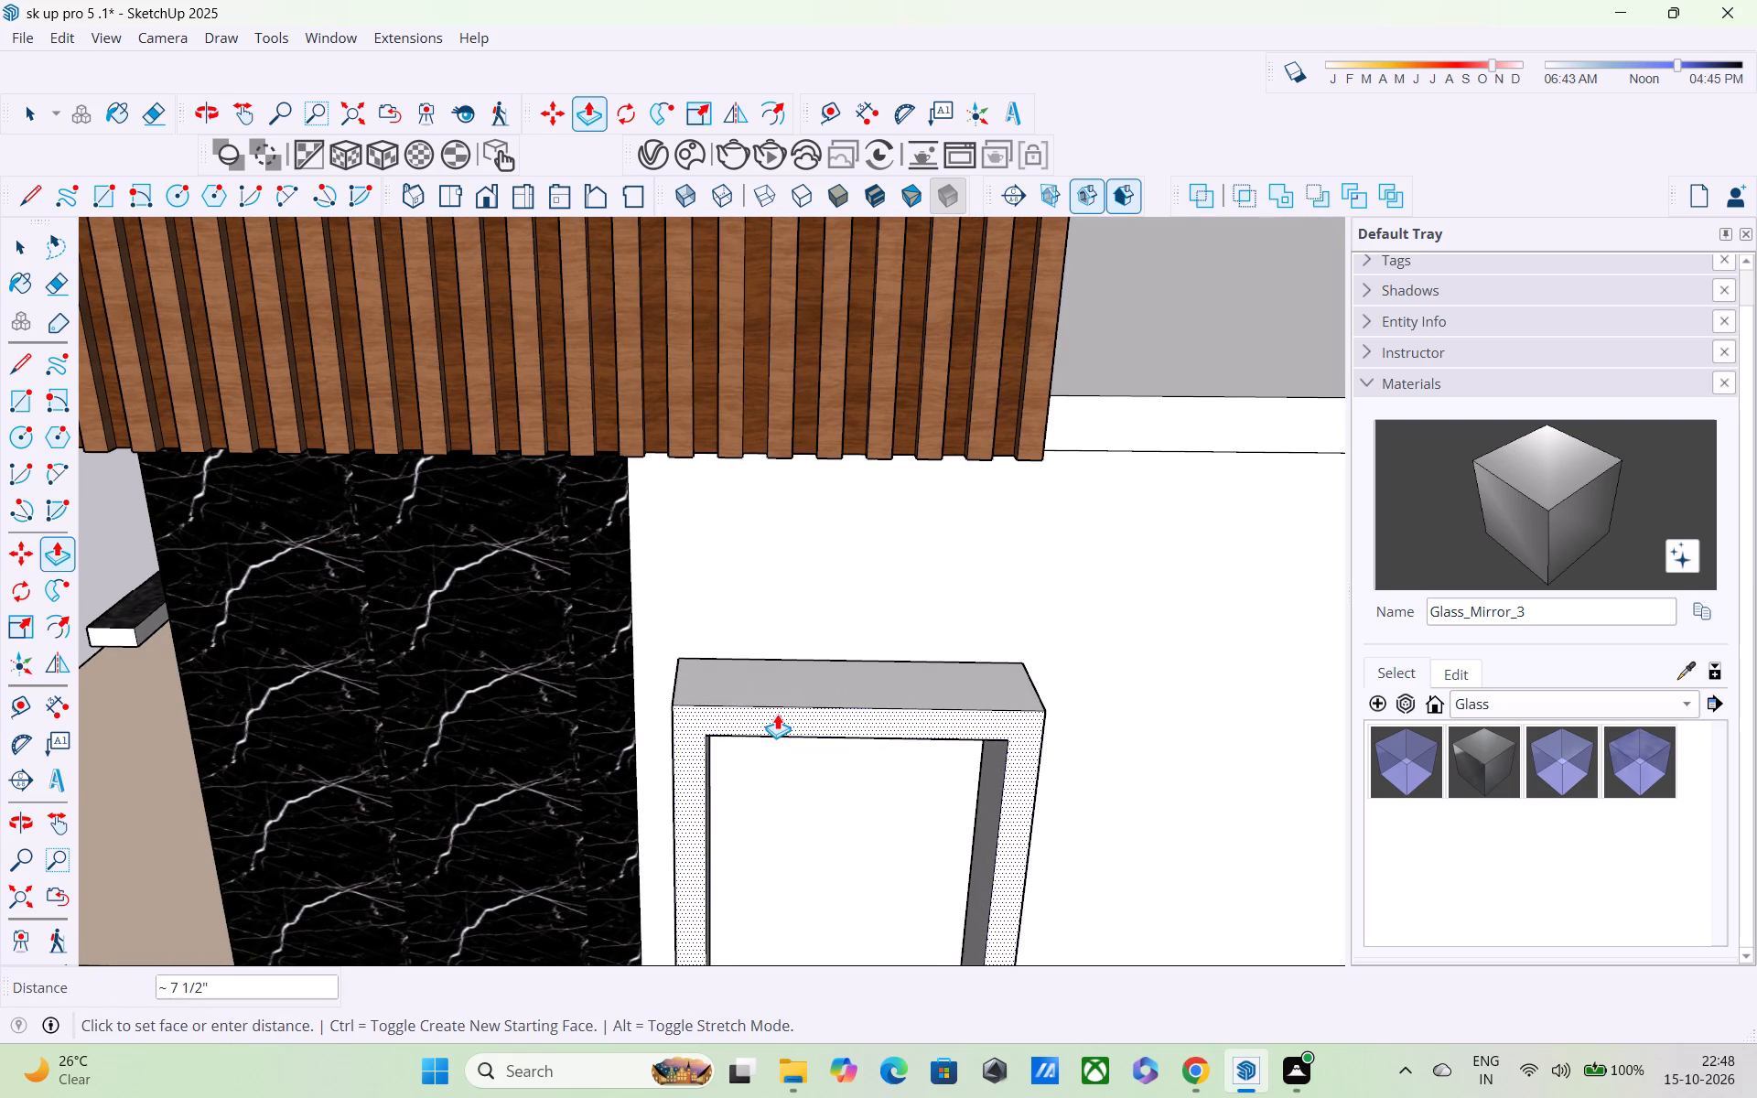
left_click(777, 714)
Draw a line about 1' 7 1/2" long across the frame's top face, from back to front edge near its marble-side end.
middle_click_drag(777, 704, 772, 773)
scroll(771, 765, "down", 3)
middle_click_drag(771, 765, 764, 726)
scroll(764, 726, "up", 1)
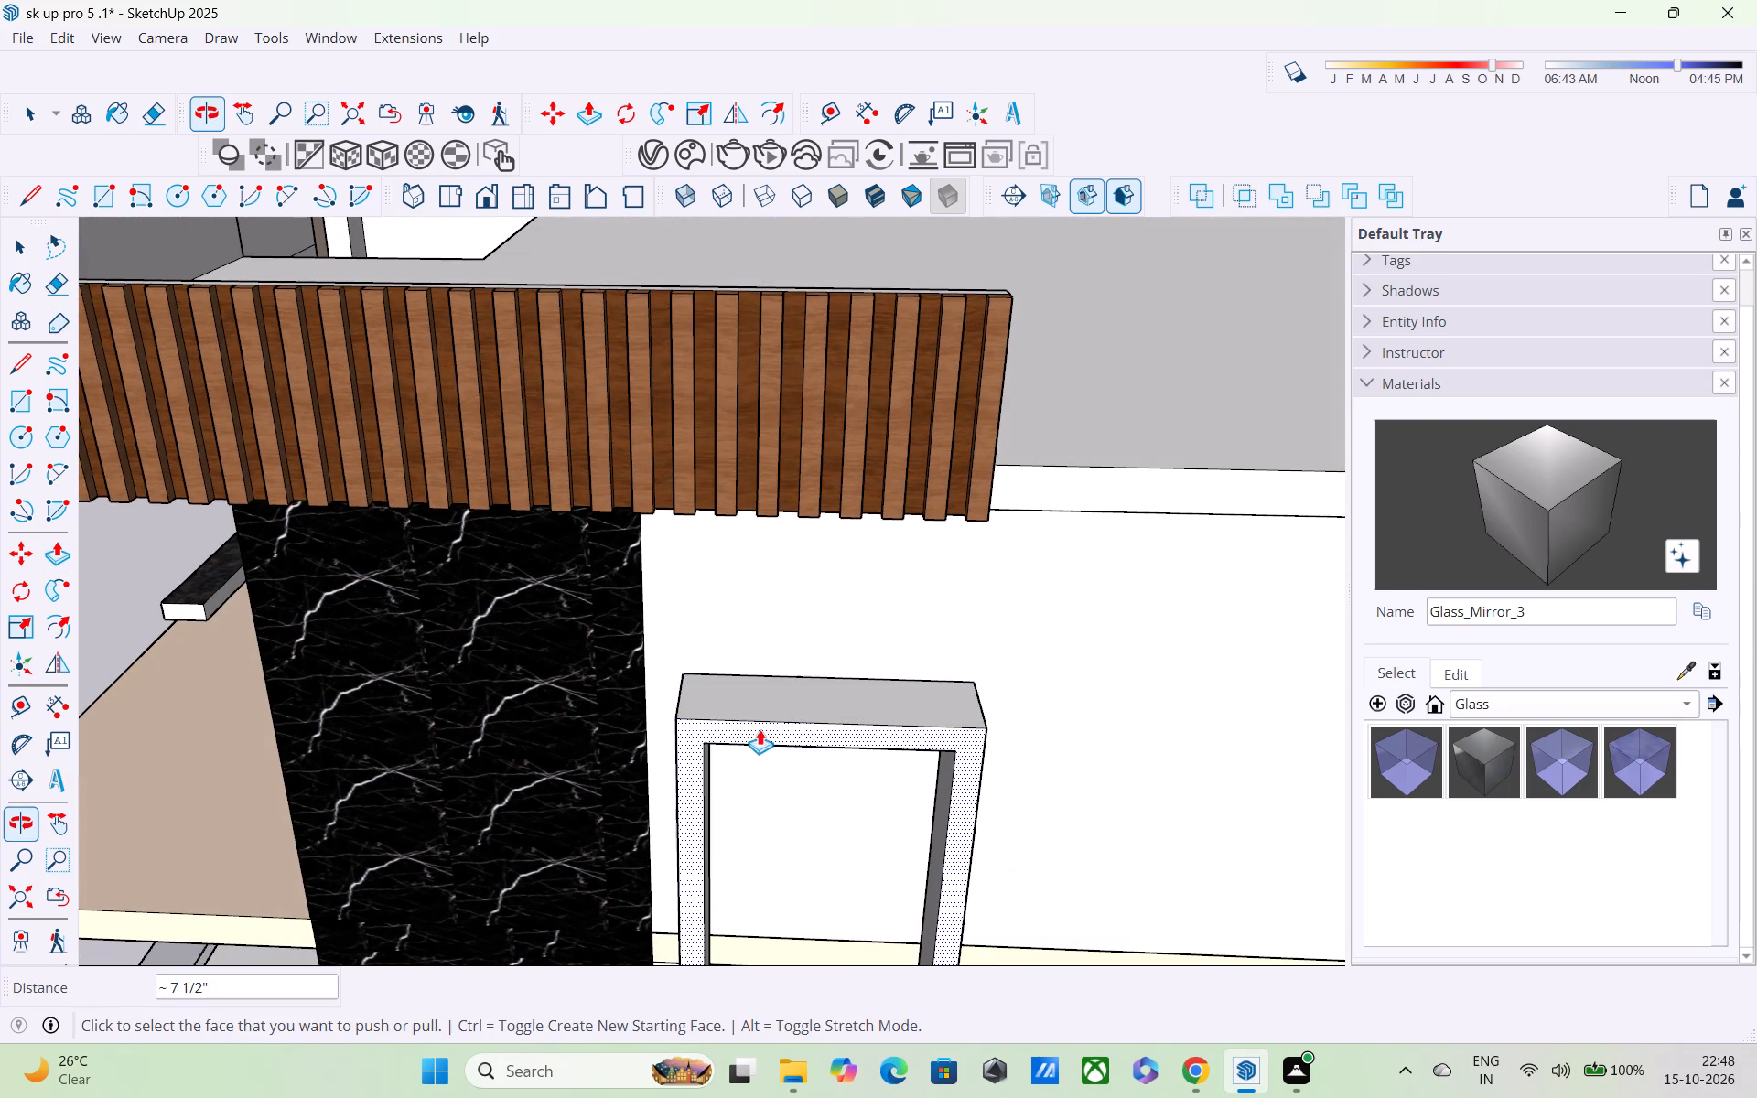
key("l")
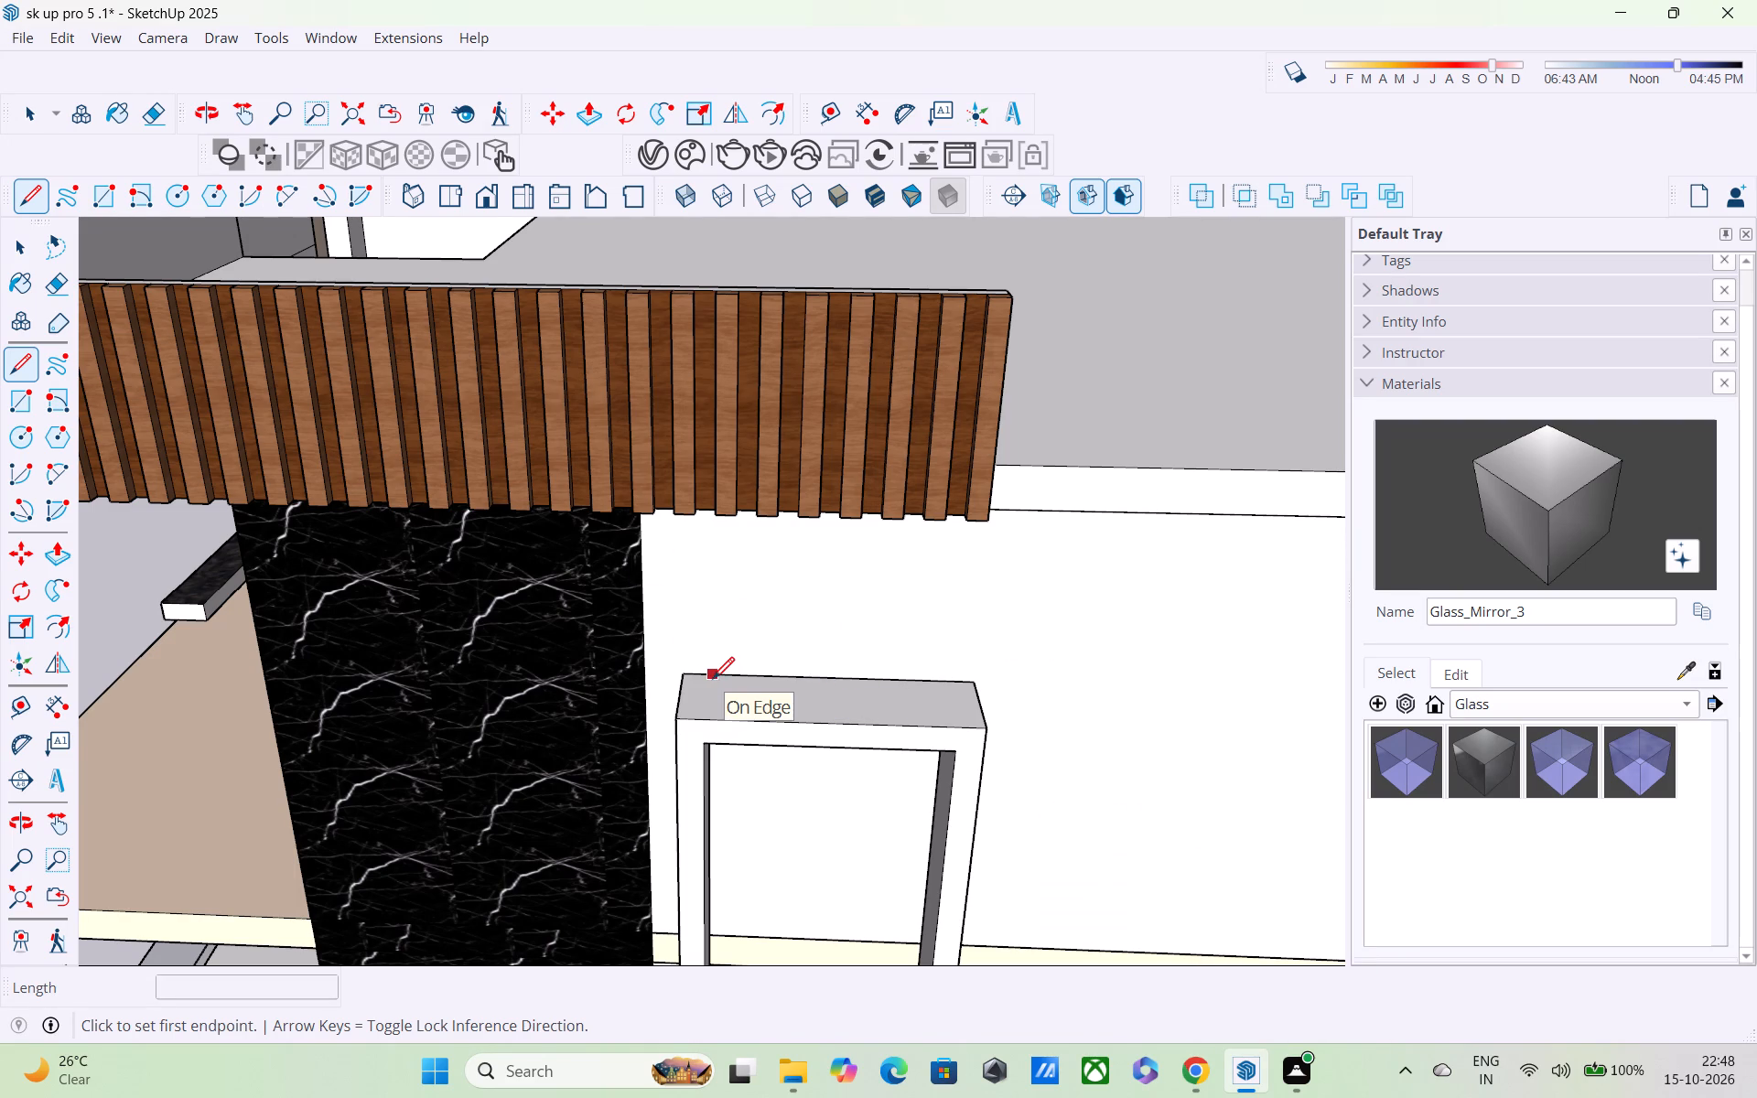
middle_click_drag(713, 681, 713, 728, "shift")
scroll(711, 723, "up", 4)
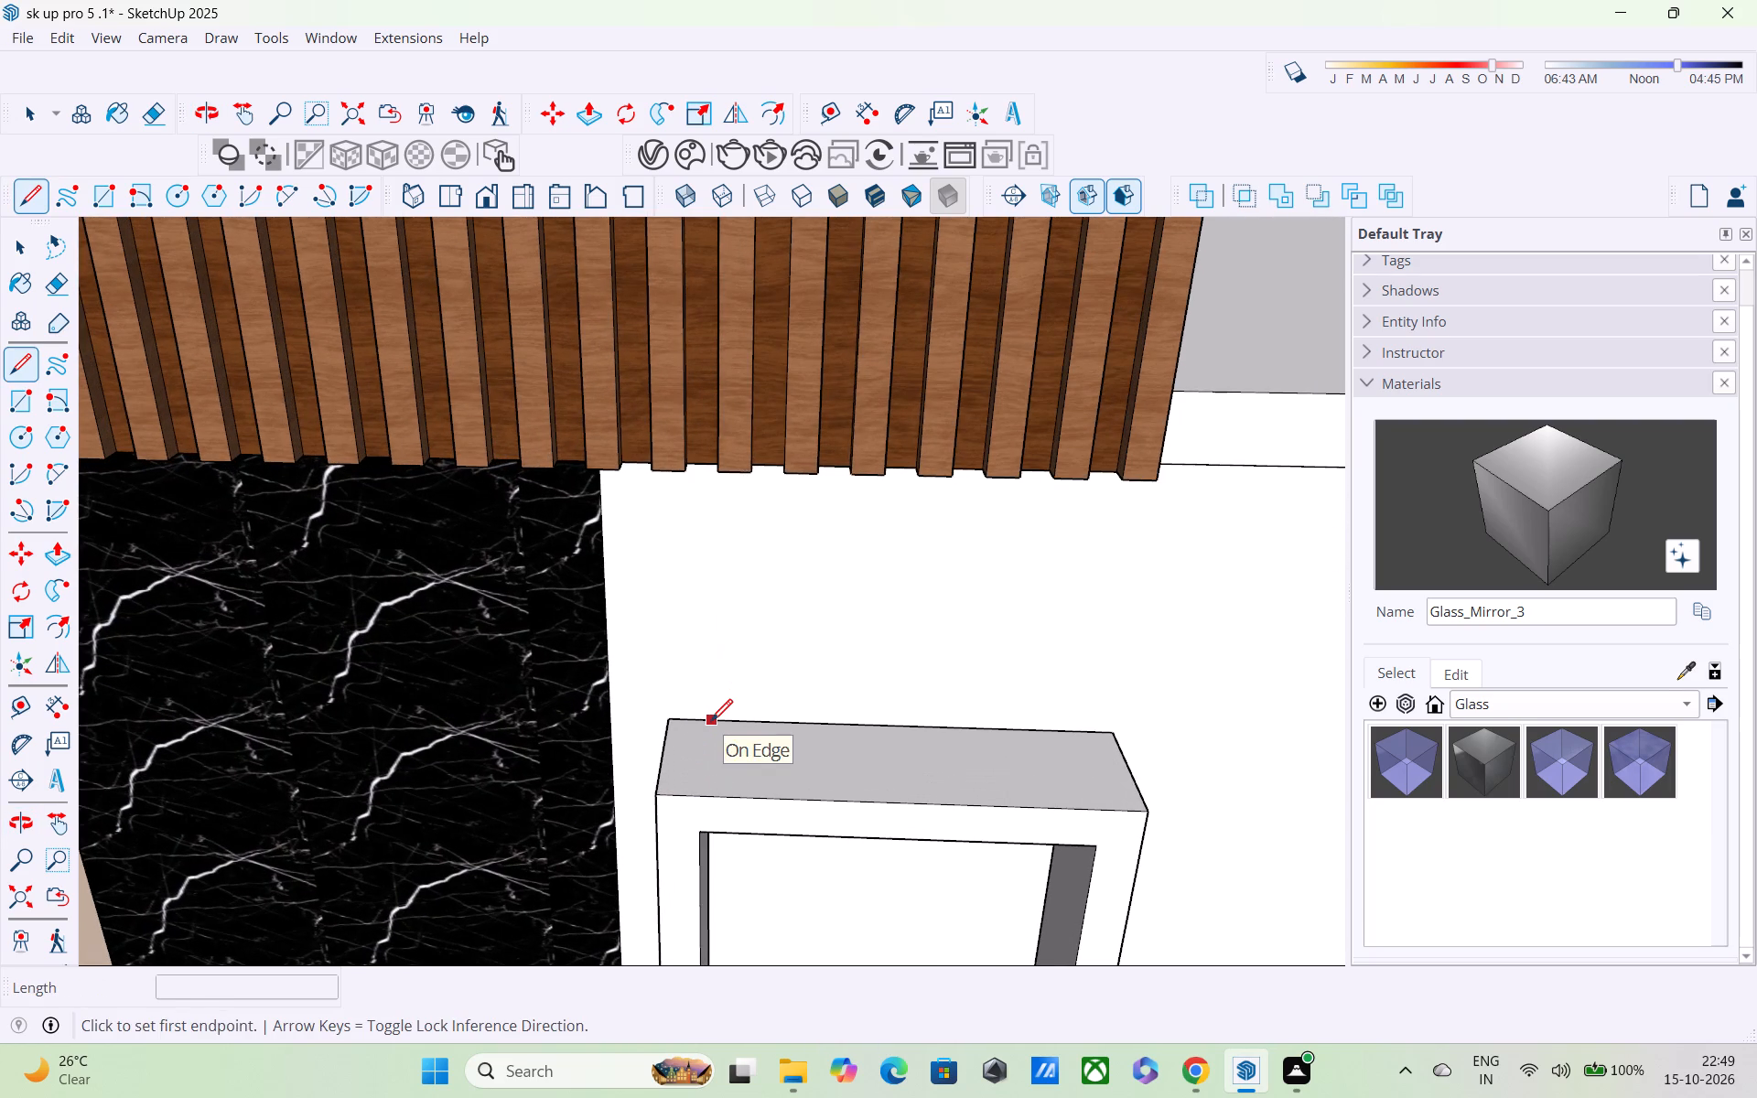
left_click(711, 722)
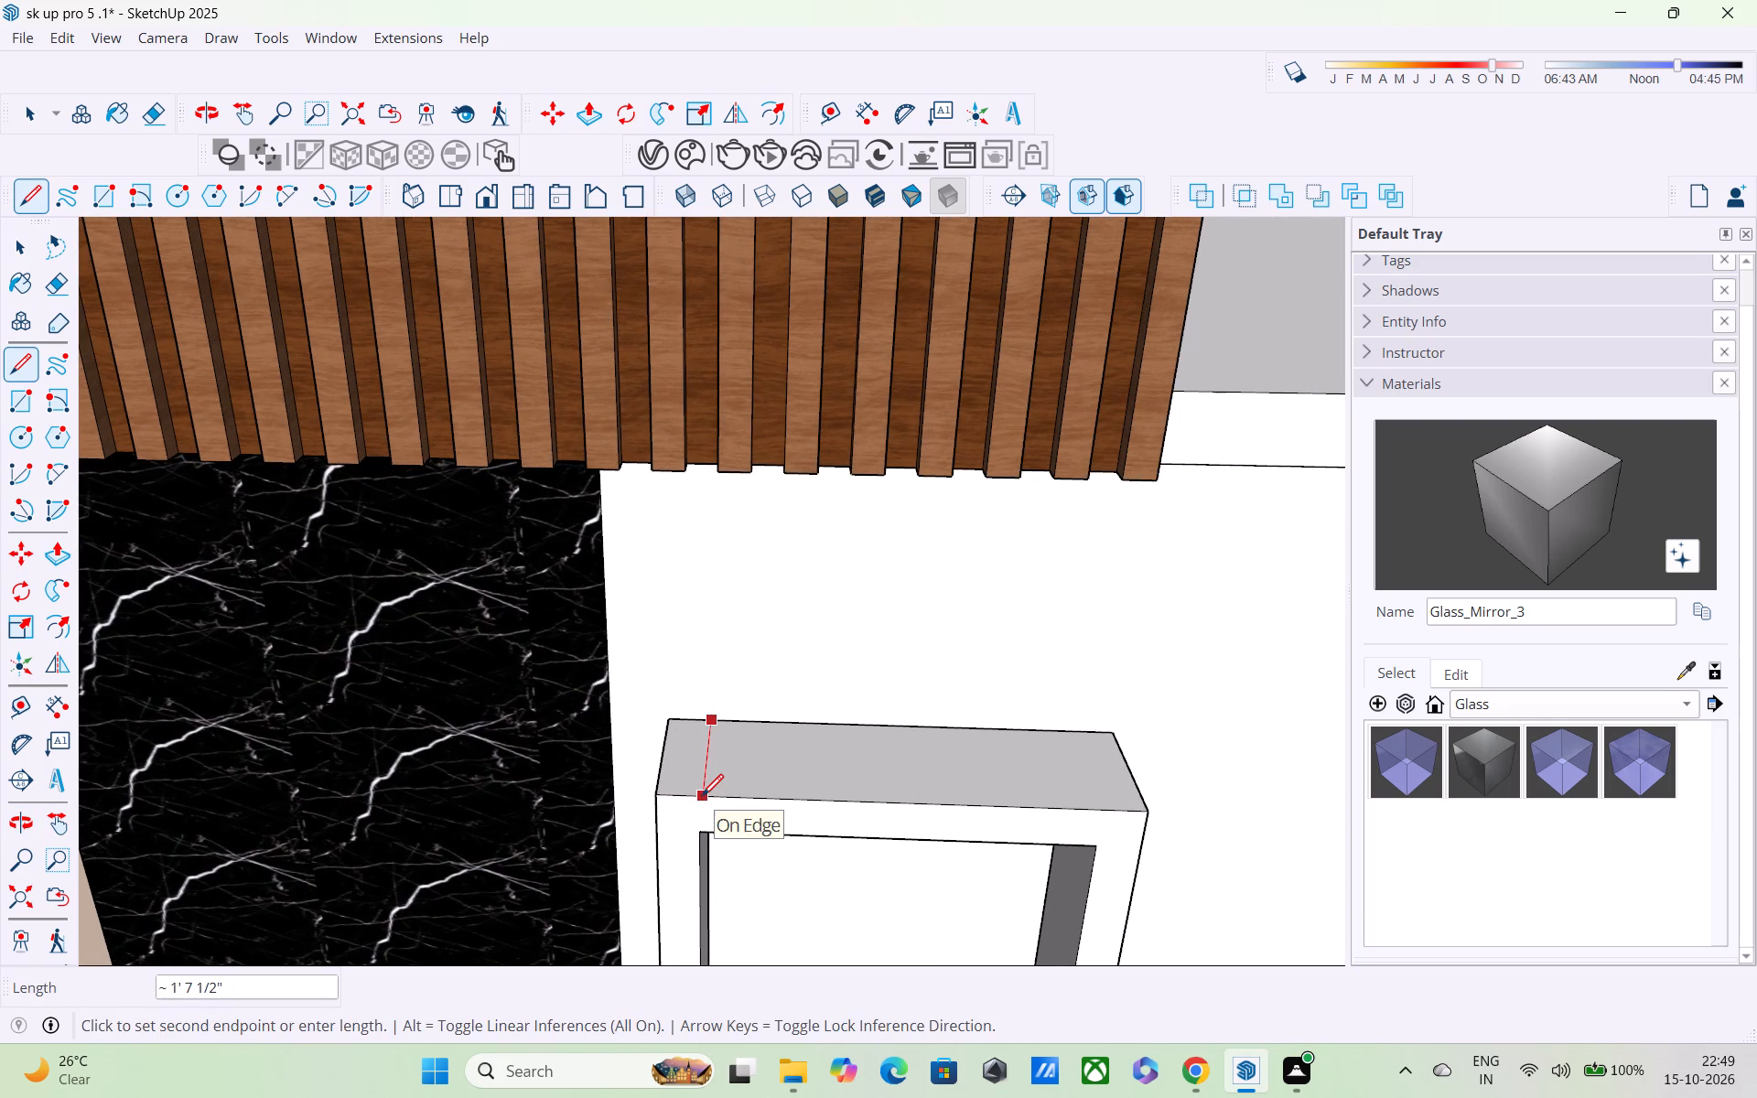
left_click(702, 798)
scroll(704, 802, "down", 1)
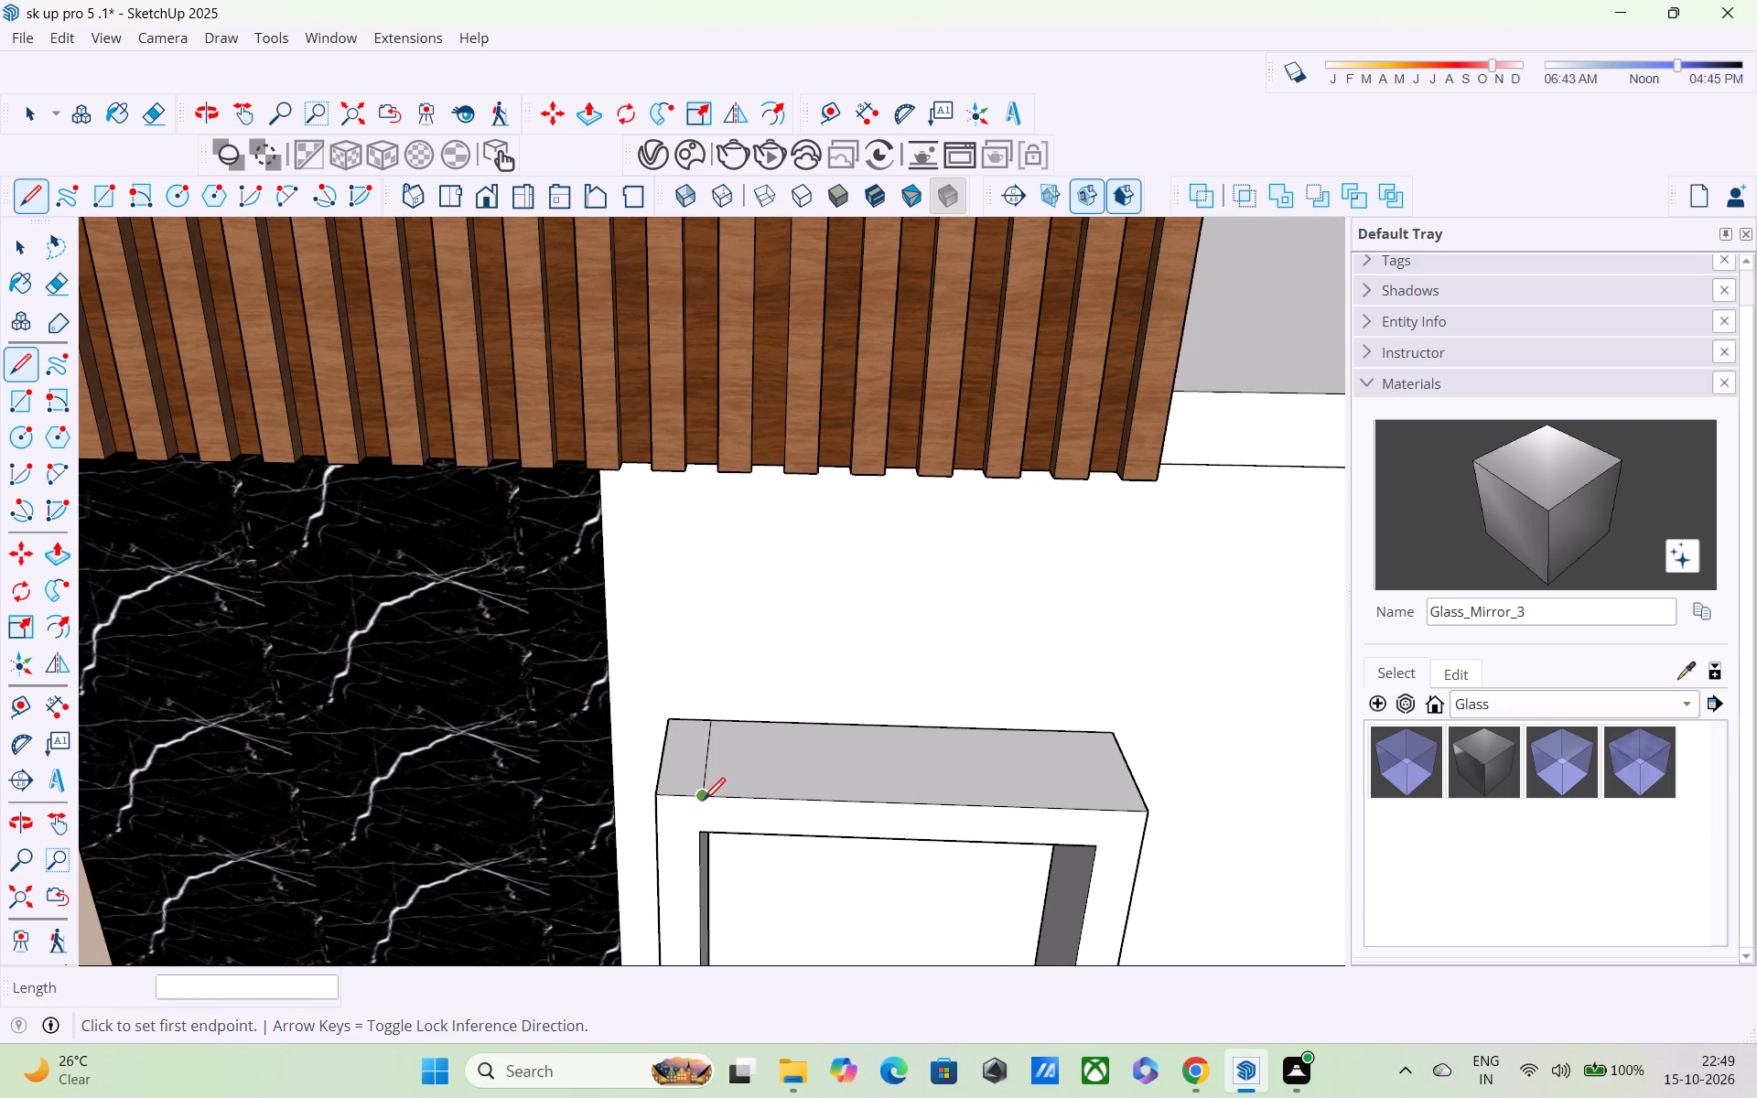
Extend the line about 6" past the frame's front edge, turn about 3" sideways and return about 2' 1" to the wall, outlining a narrow strip.
middle_click_drag(705, 801, 1058, 719)
scroll(905, 755, "up", 3)
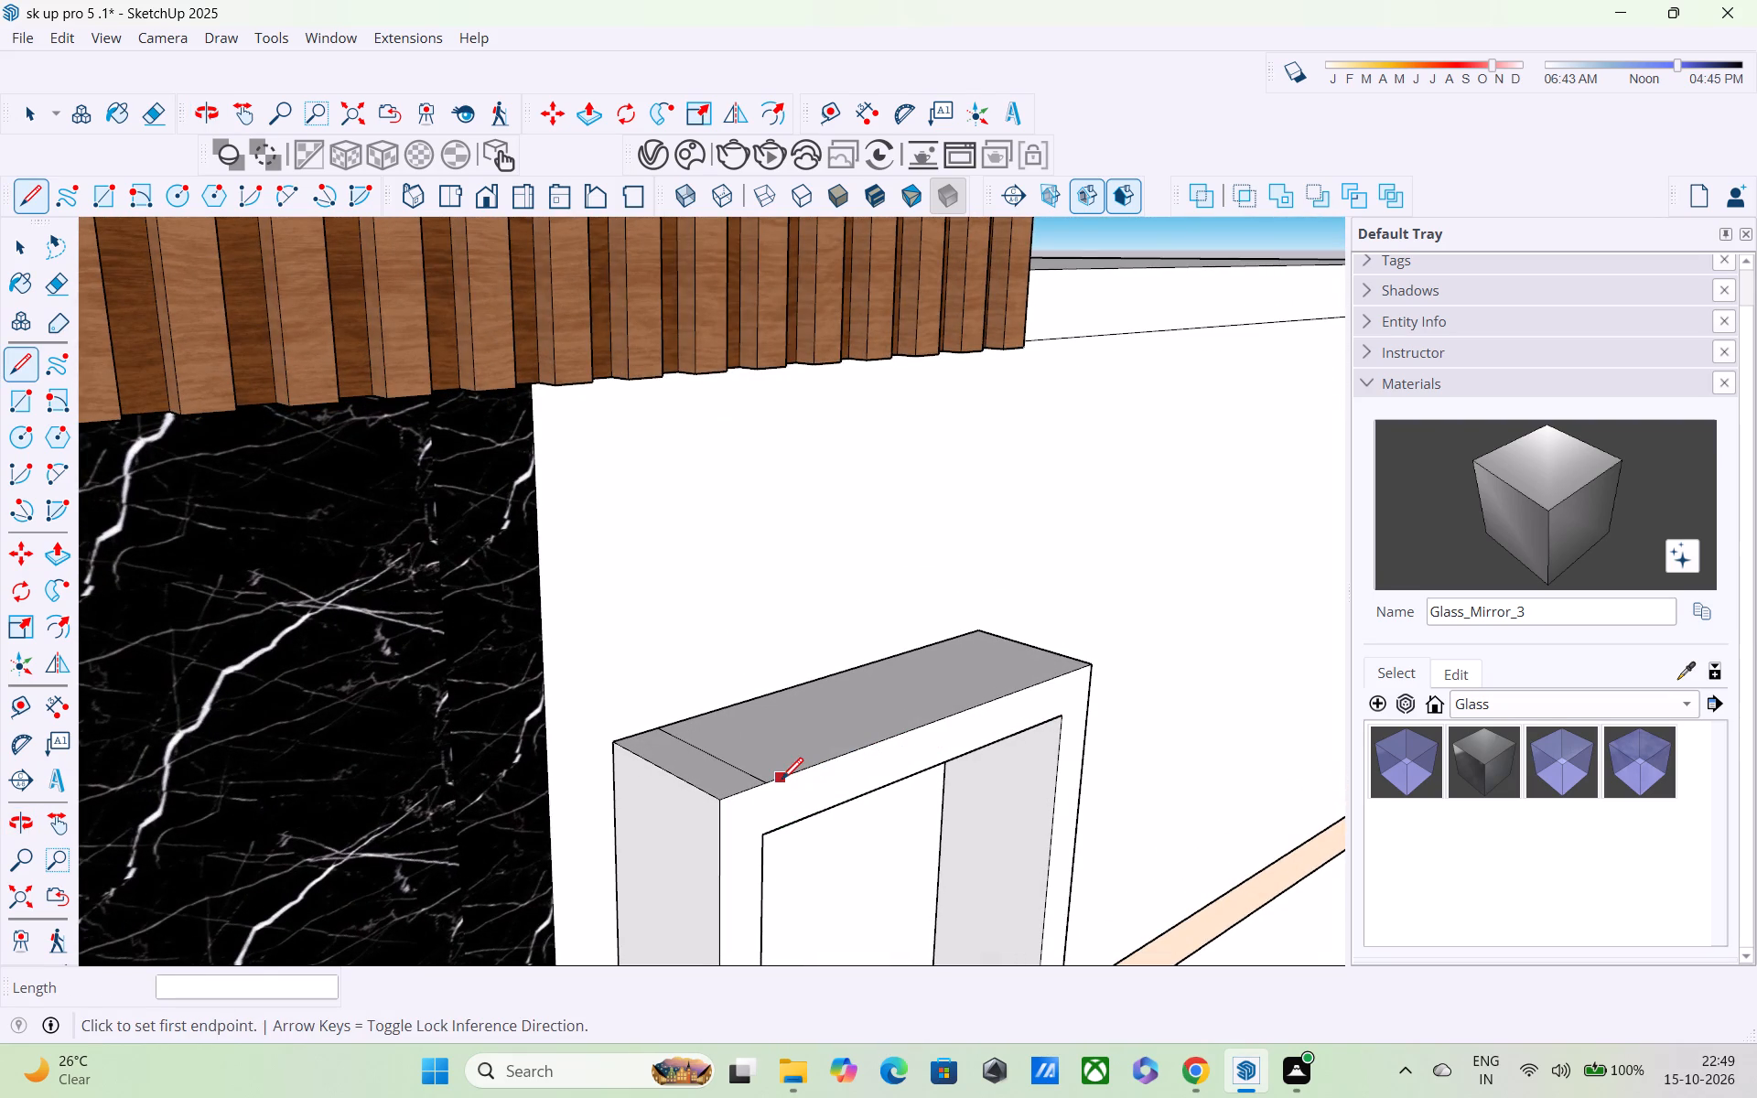
left_click(766, 784)
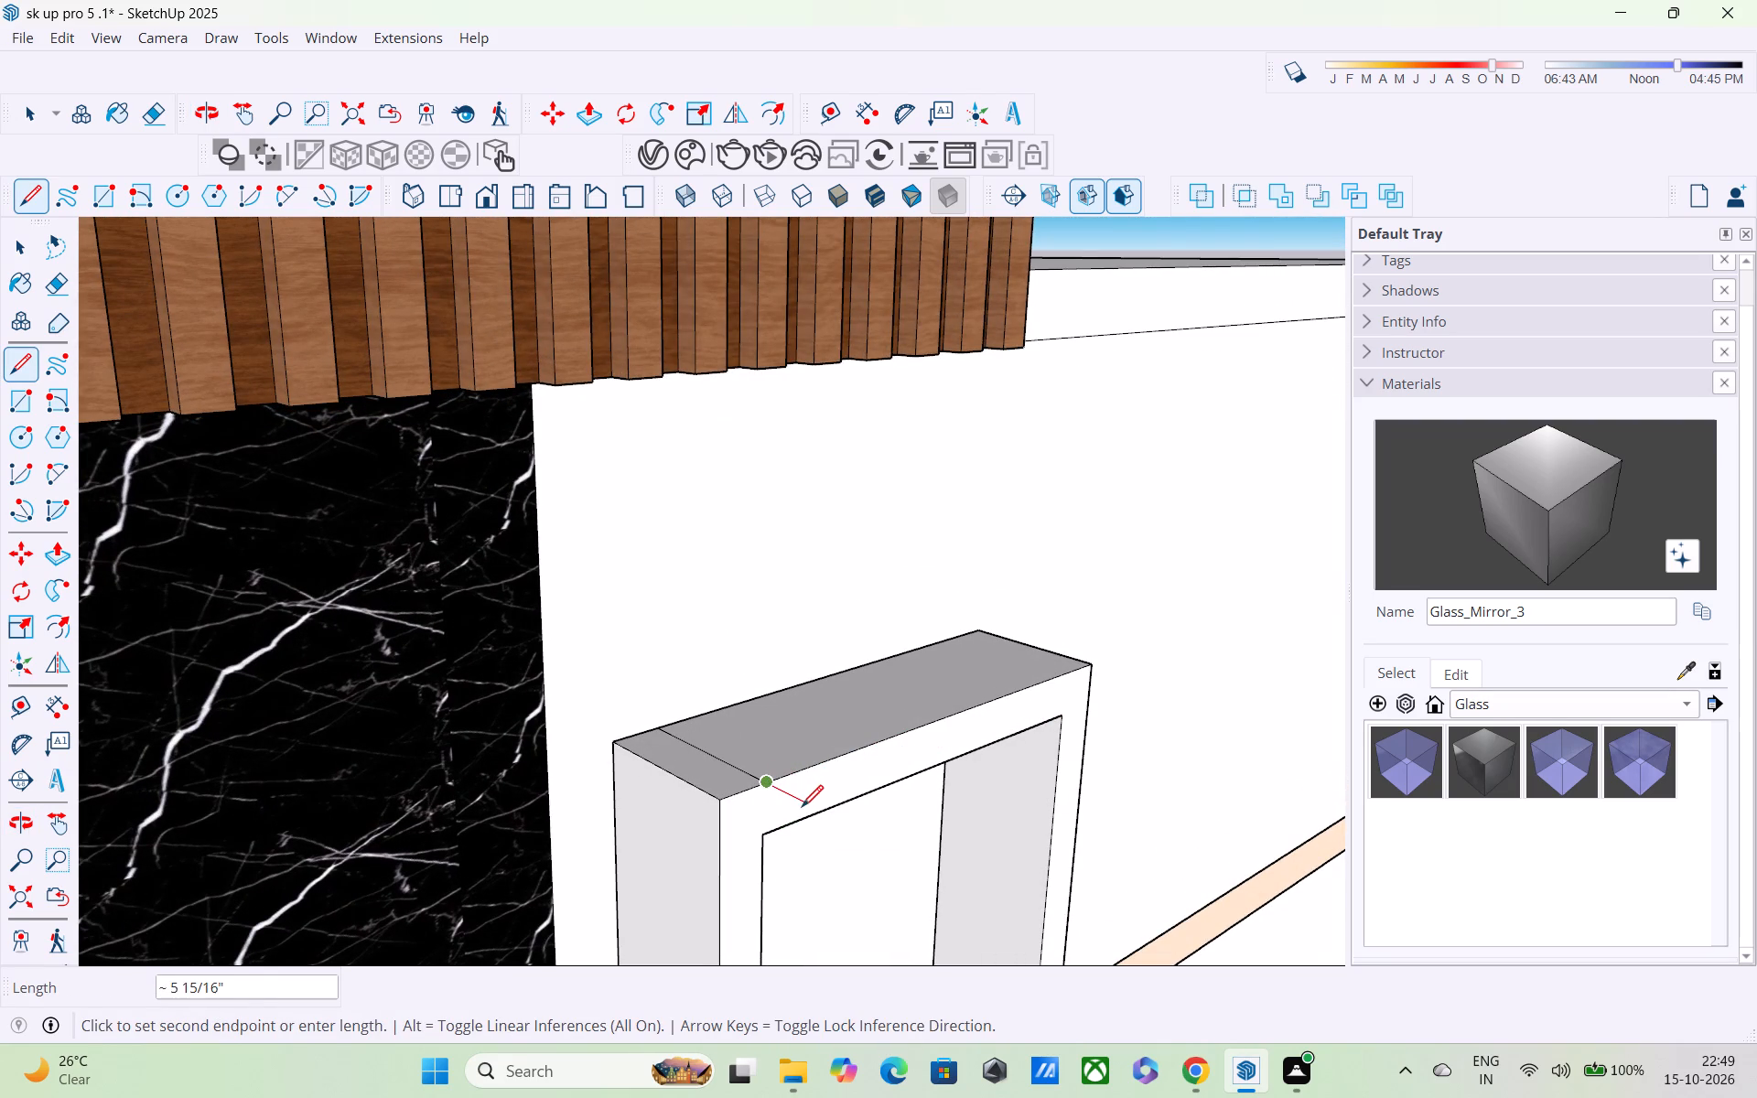
left_click(802, 809)
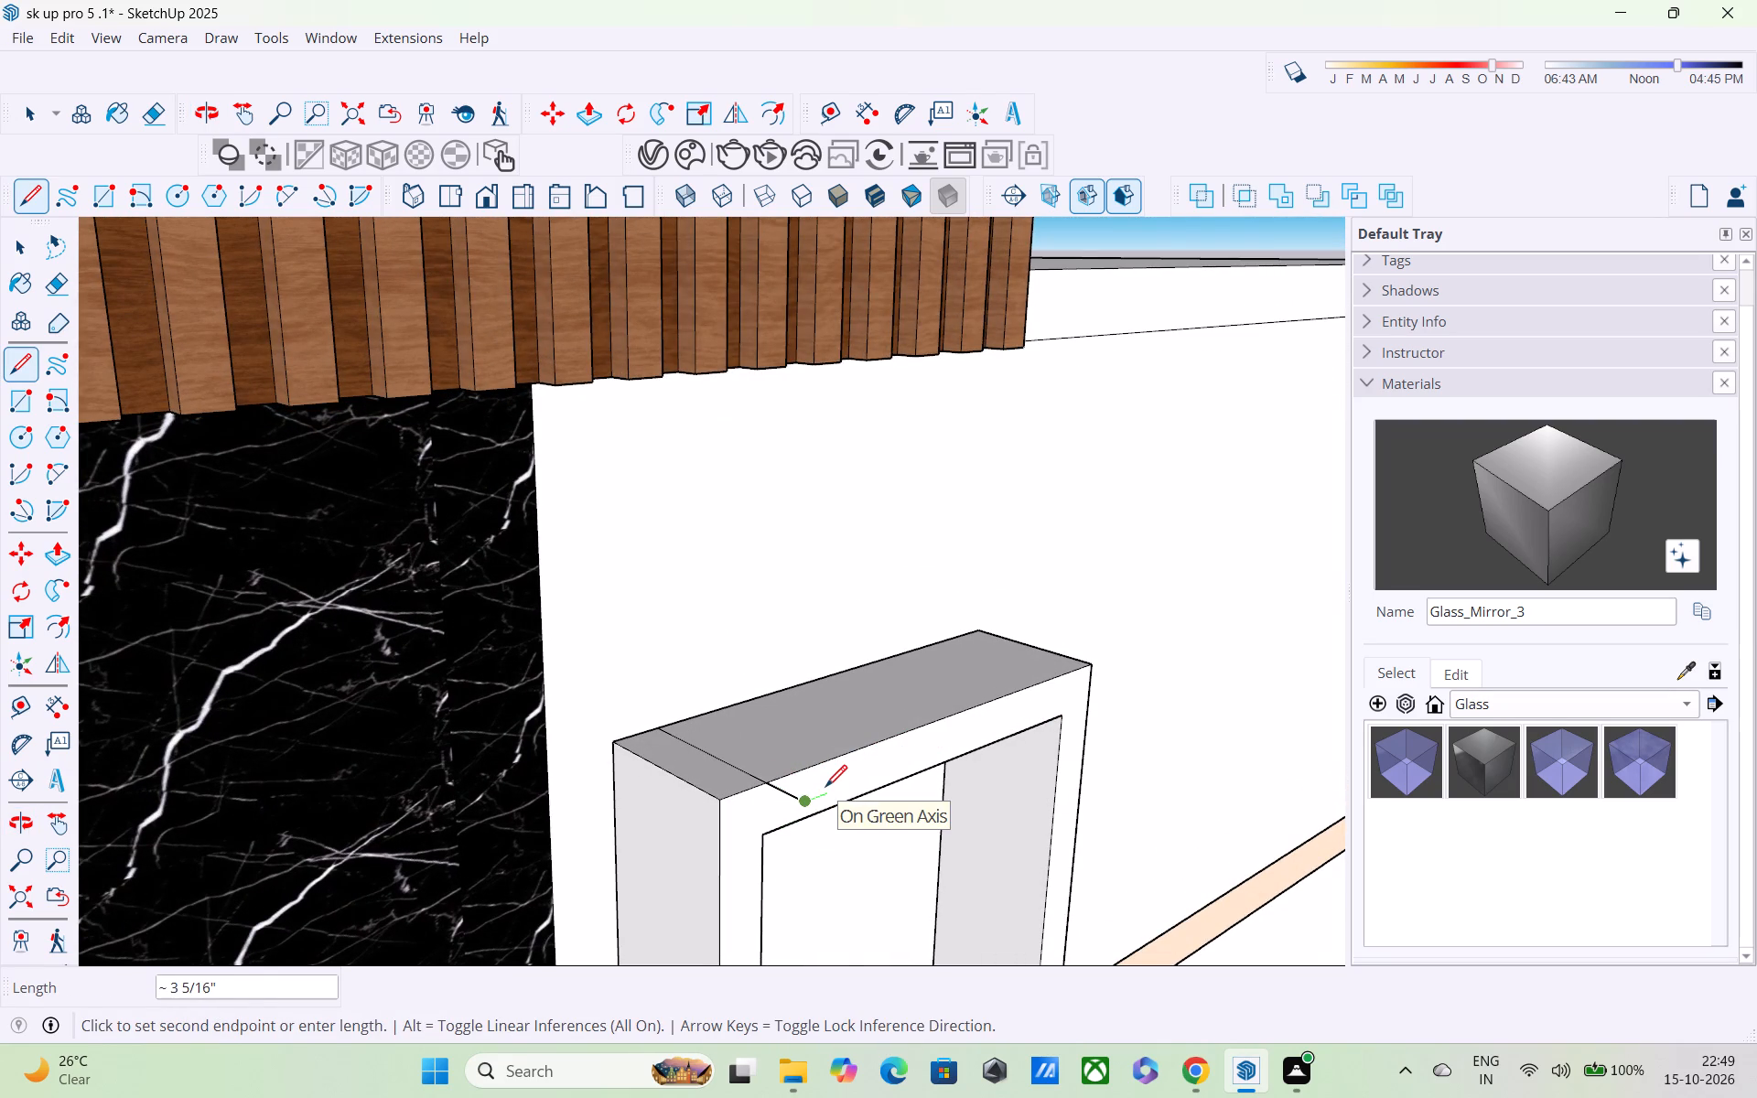
middle_click_drag(817, 791, 589, 754)
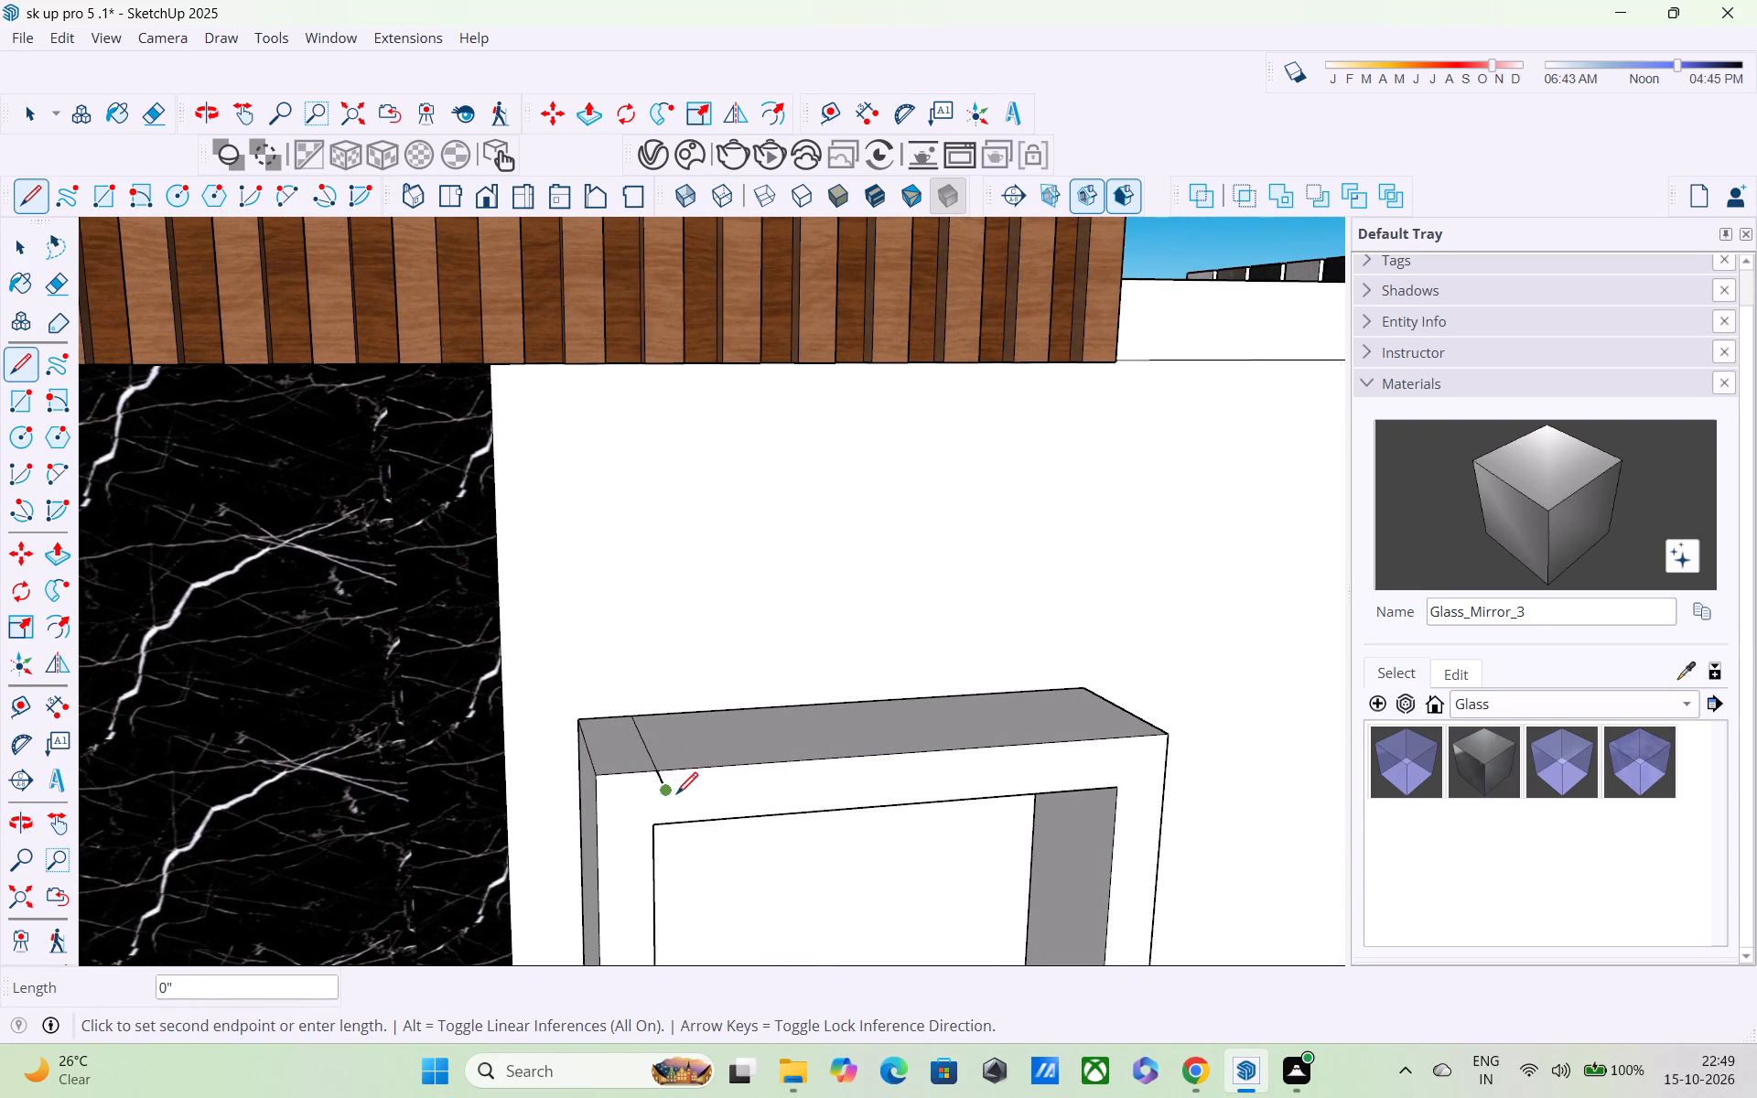
left_click(691, 791)
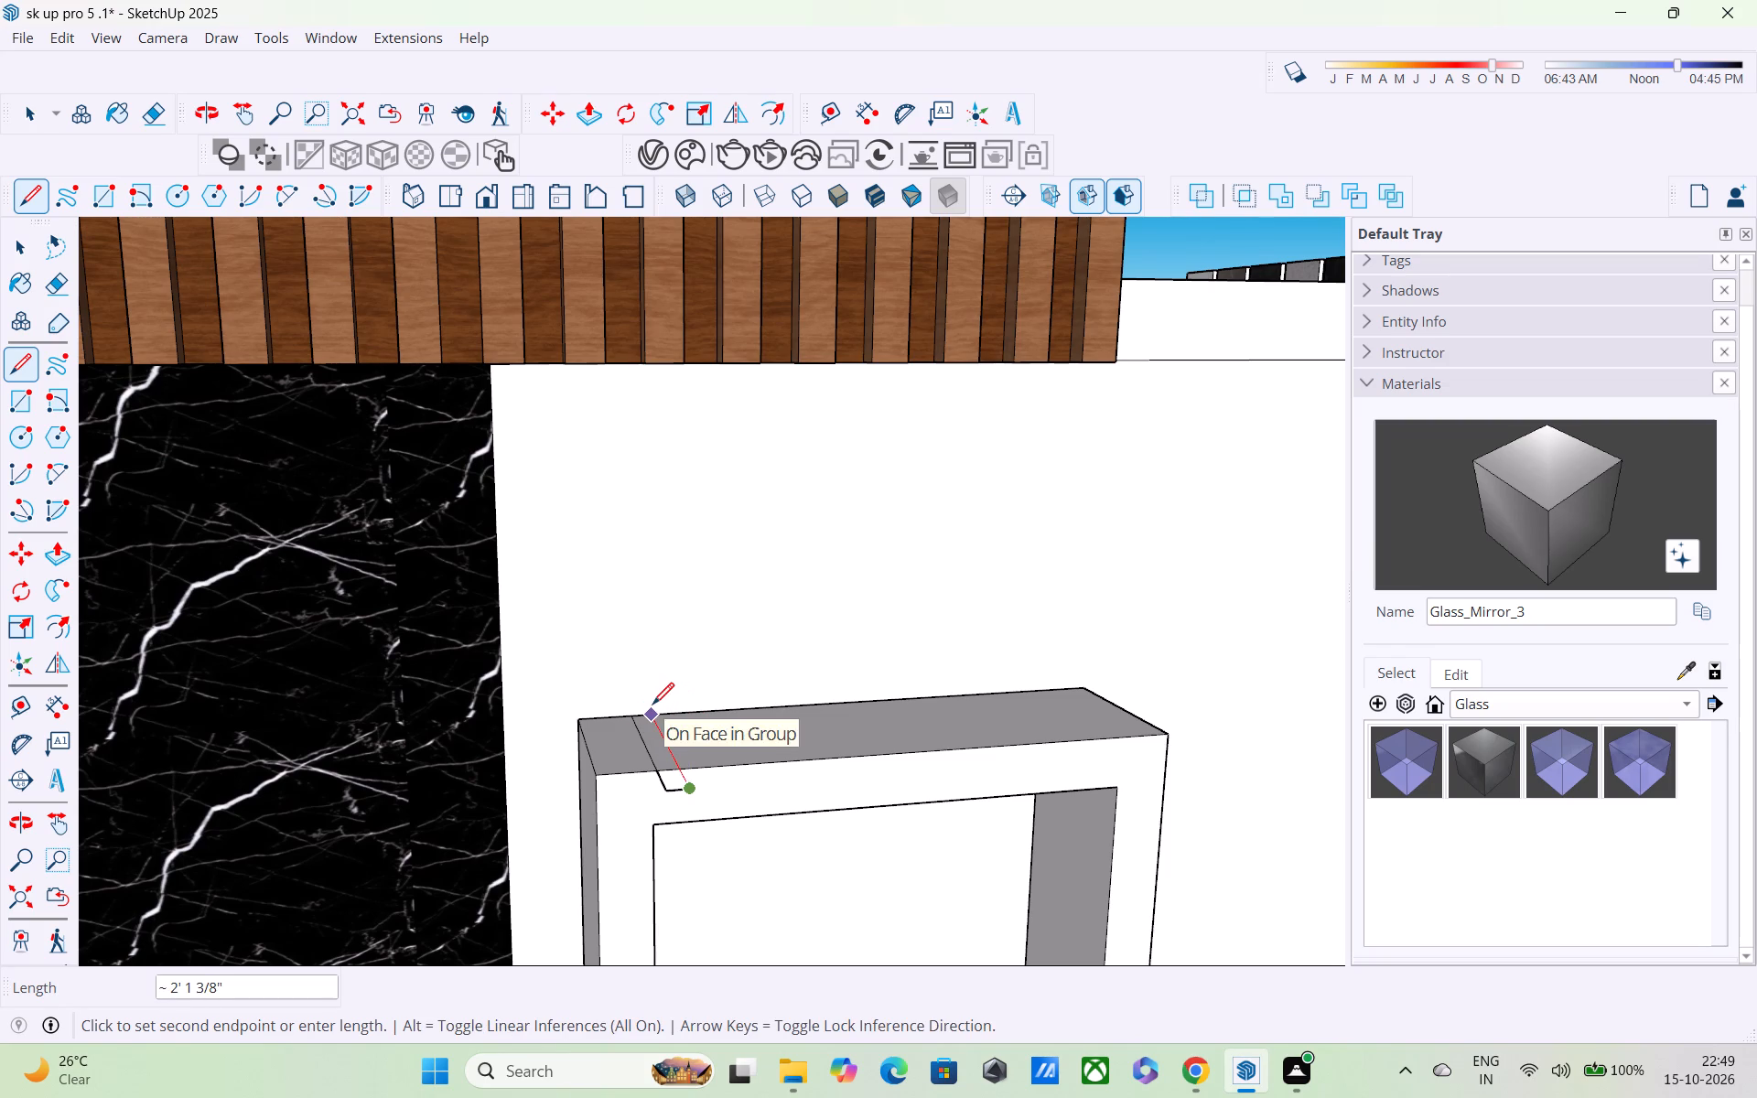
left_click(653, 705)
middle_click_drag(661, 752, 657, 684)
scroll(657, 684, "down", 2)
middle_click_drag(657, 683, 657, 770)
scroll(659, 766, "up", 4)
middle_click_drag(666, 759, 913, 815)
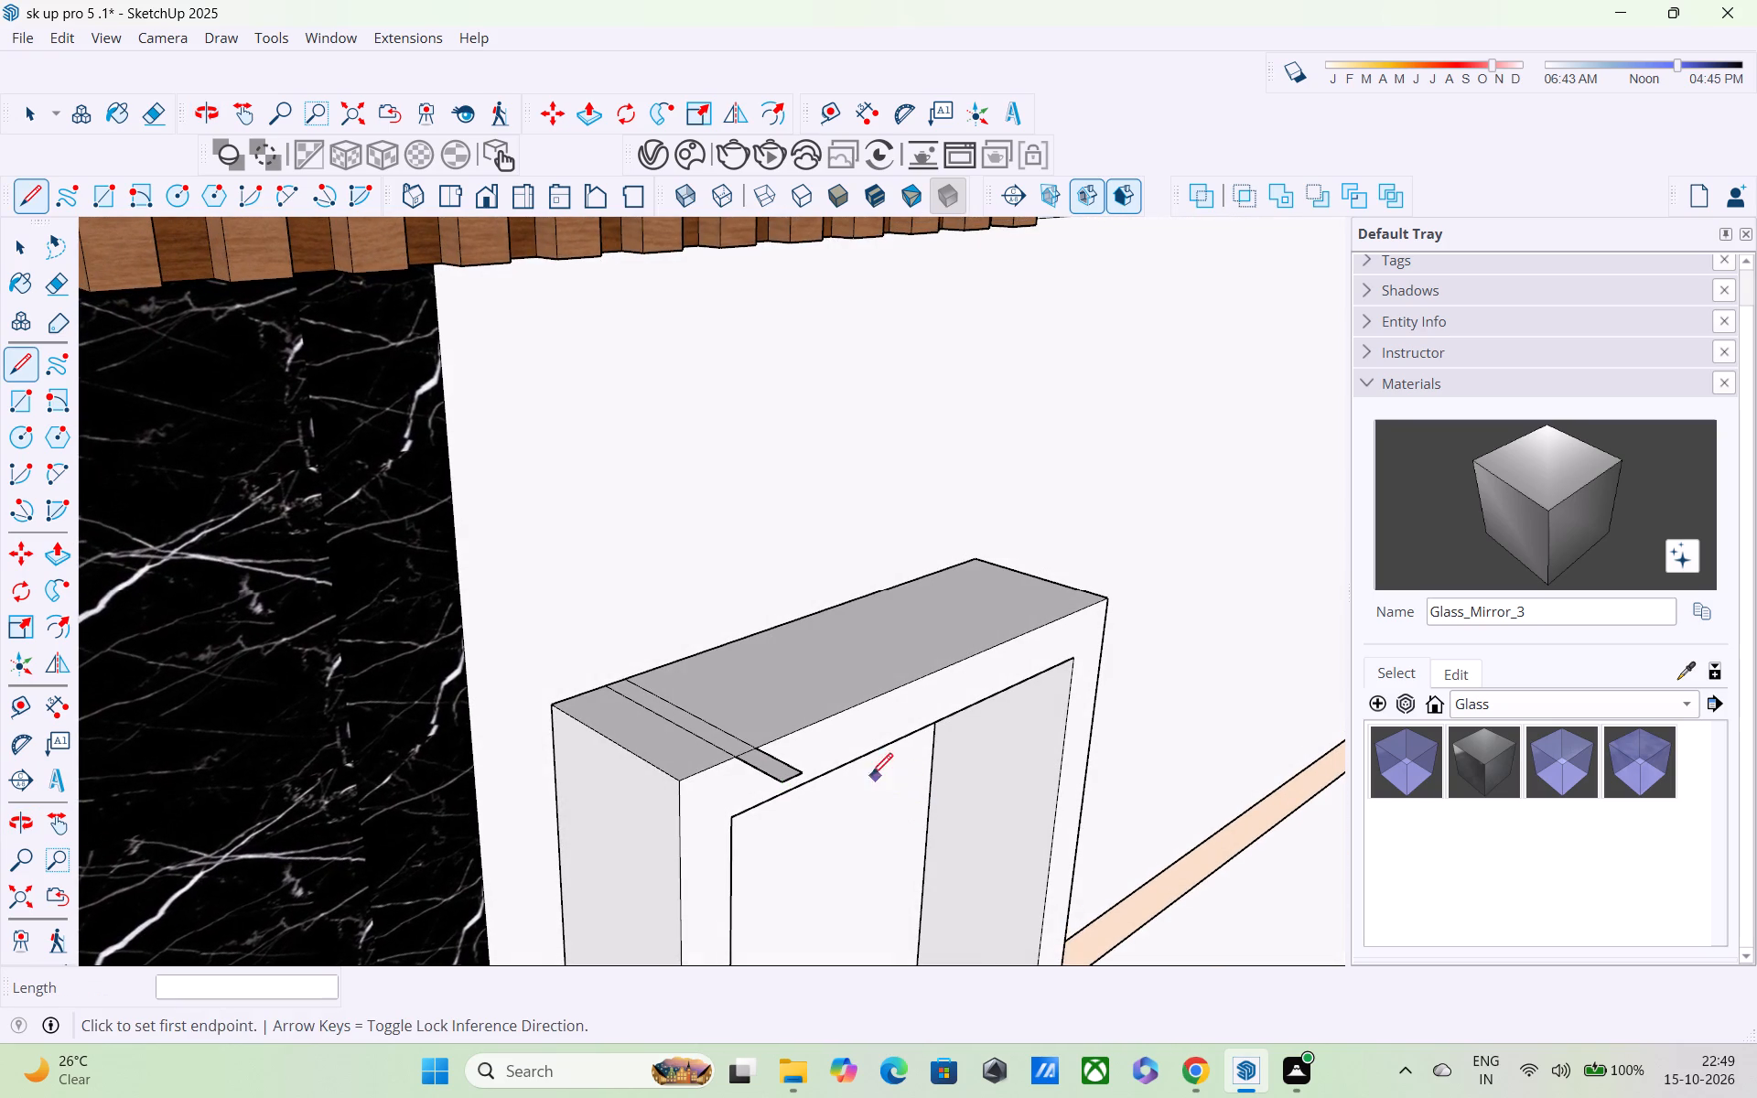
middle_click_drag(824, 739, 865, 812)
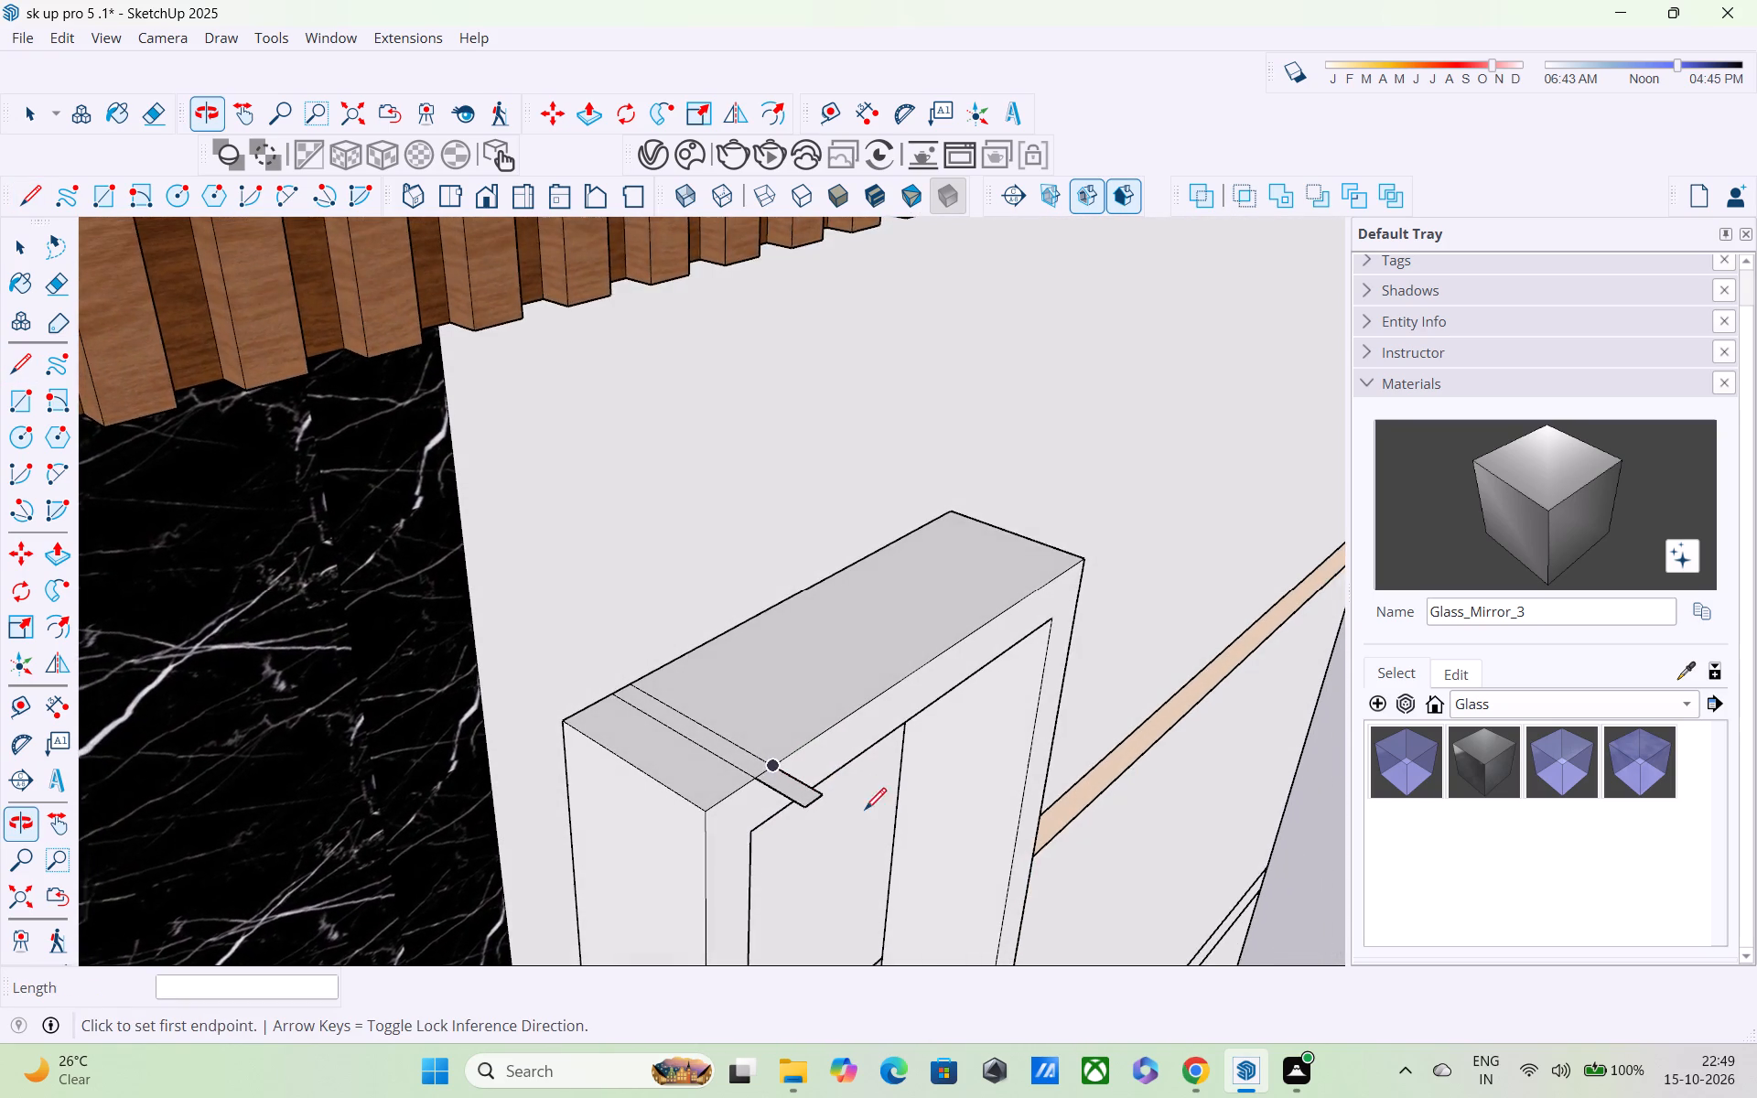
scroll(835, 786, "up", 1)
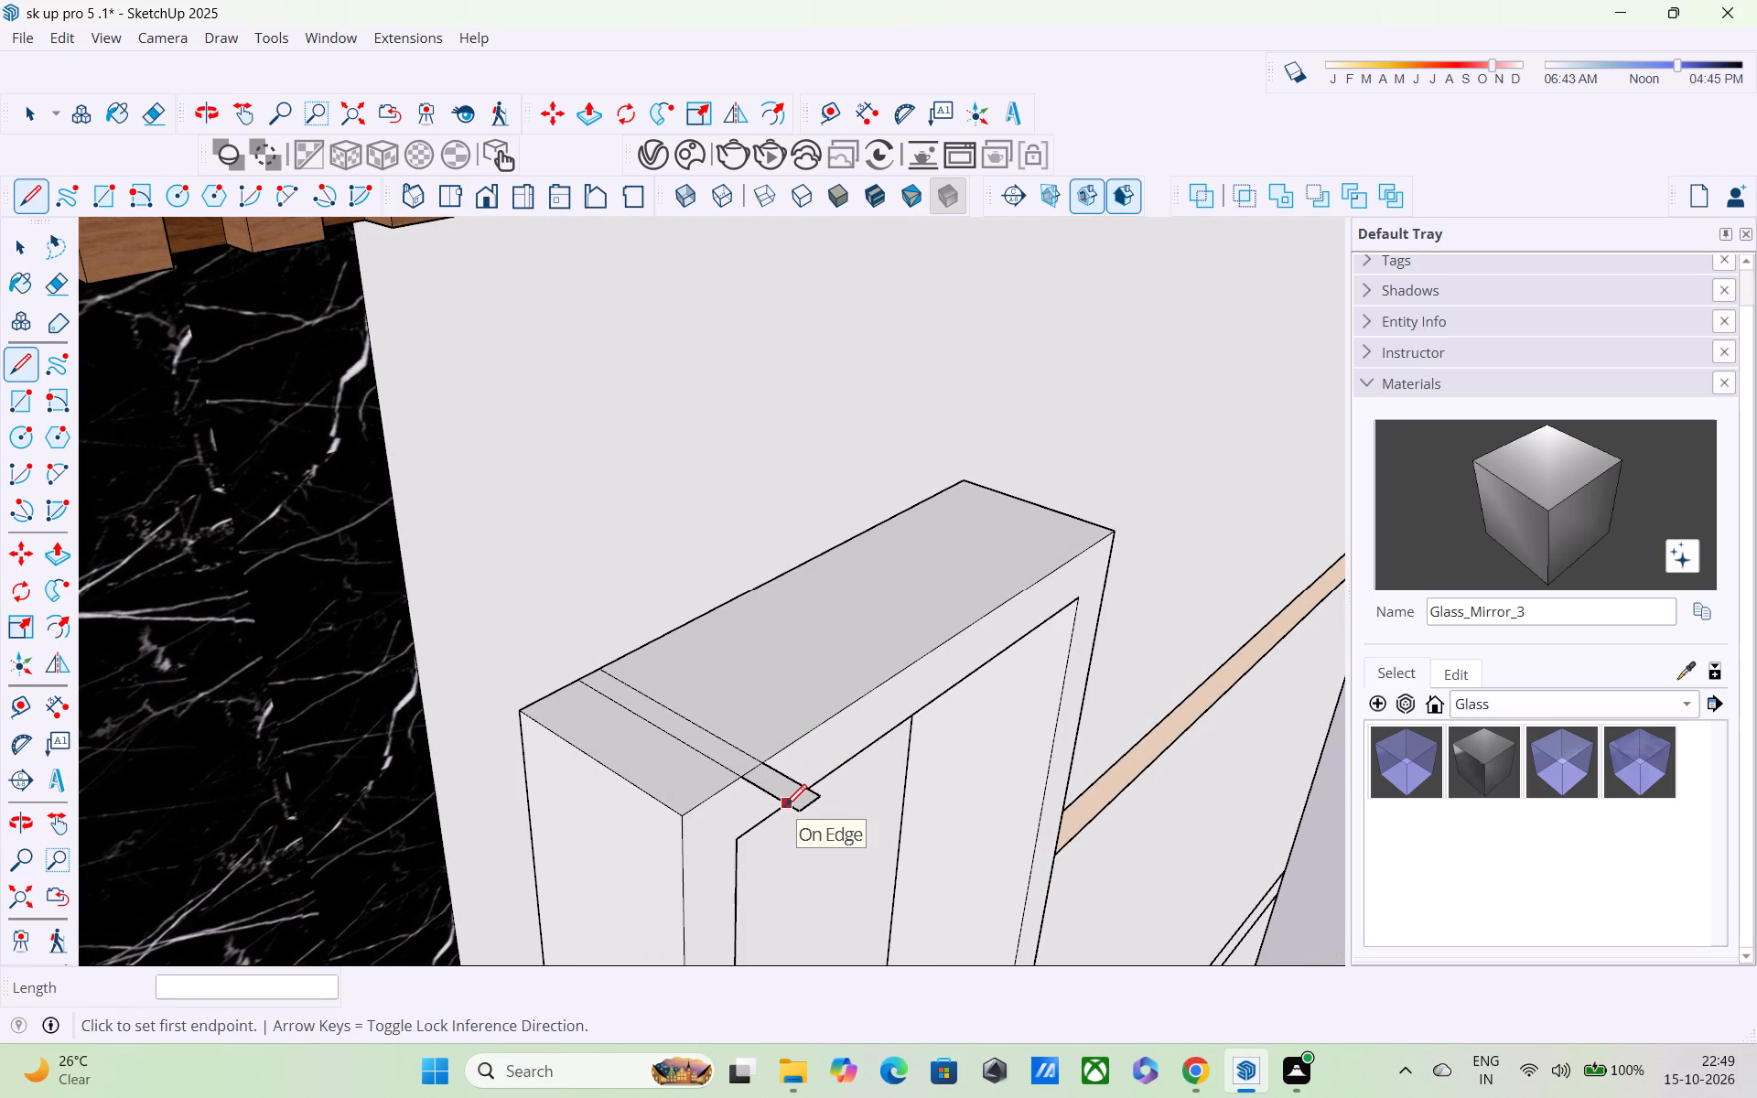
Extrude the overhanging end of the narrow strip, in front of the frame's top, upward about 5' 2" into a slim post.
key("p")
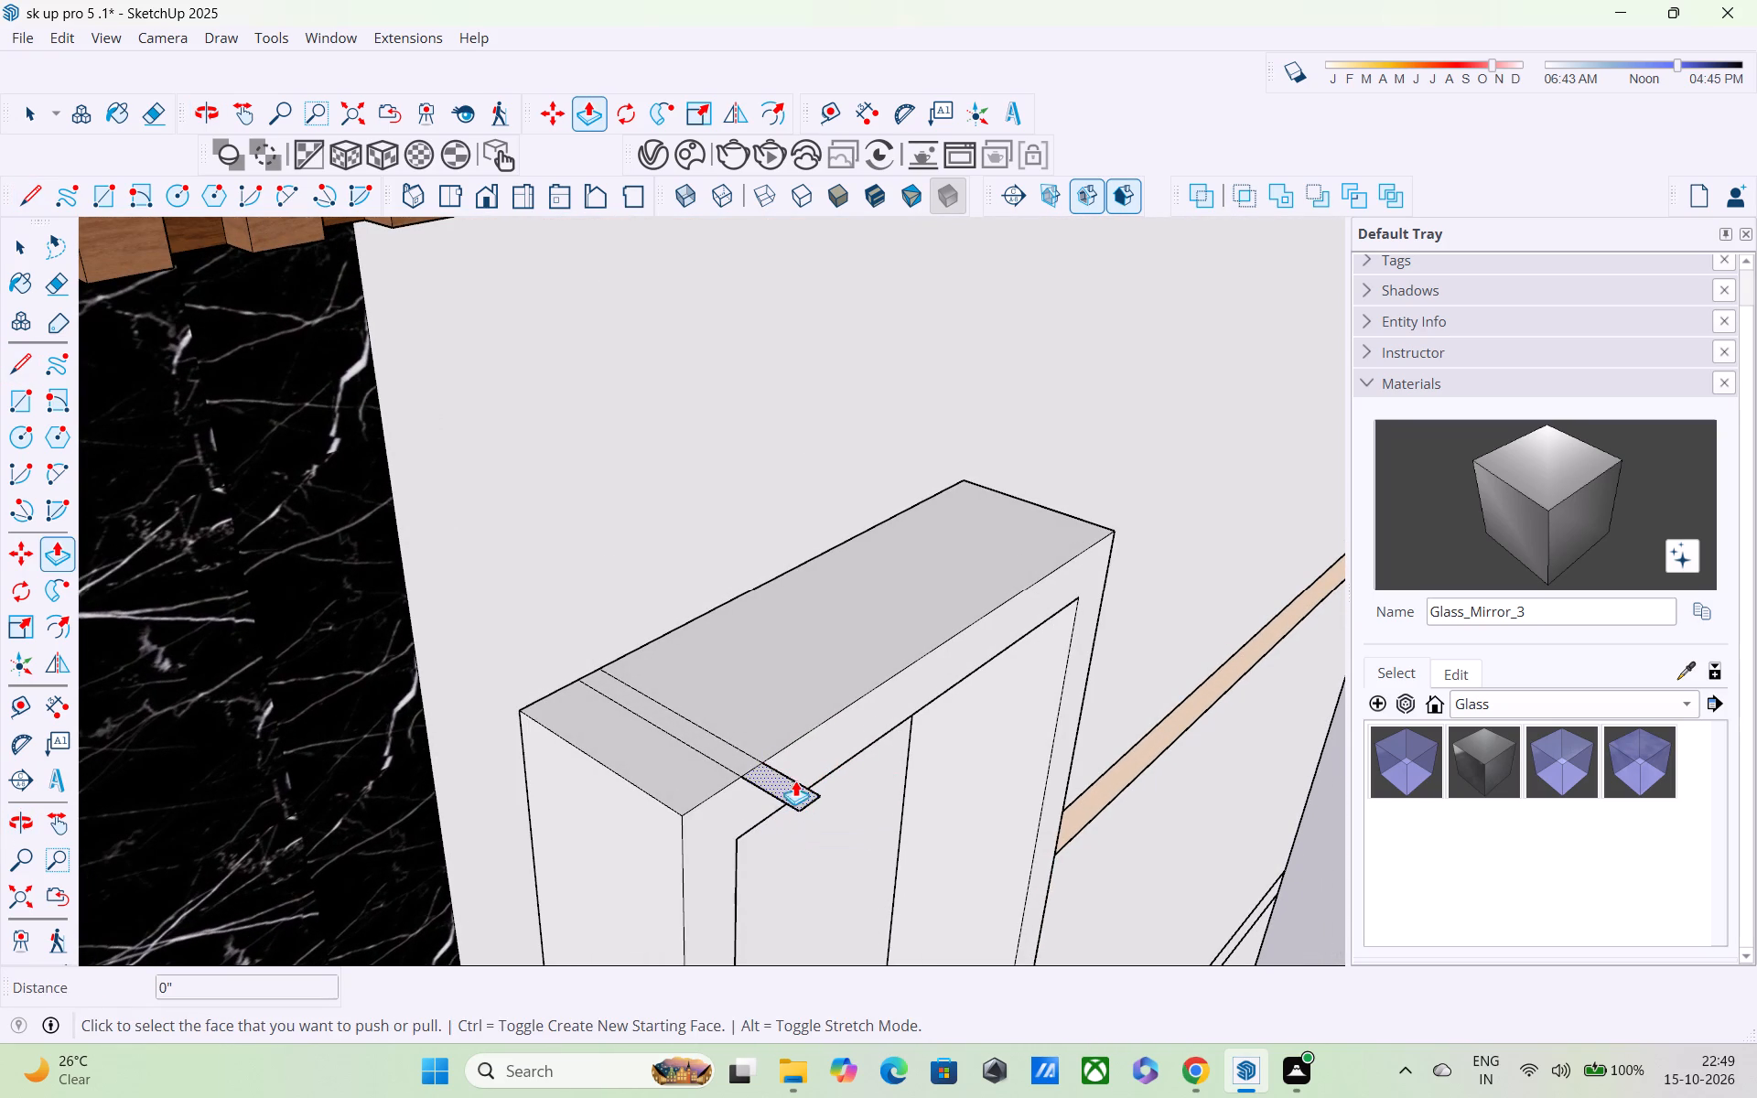
left_click(792, 781)
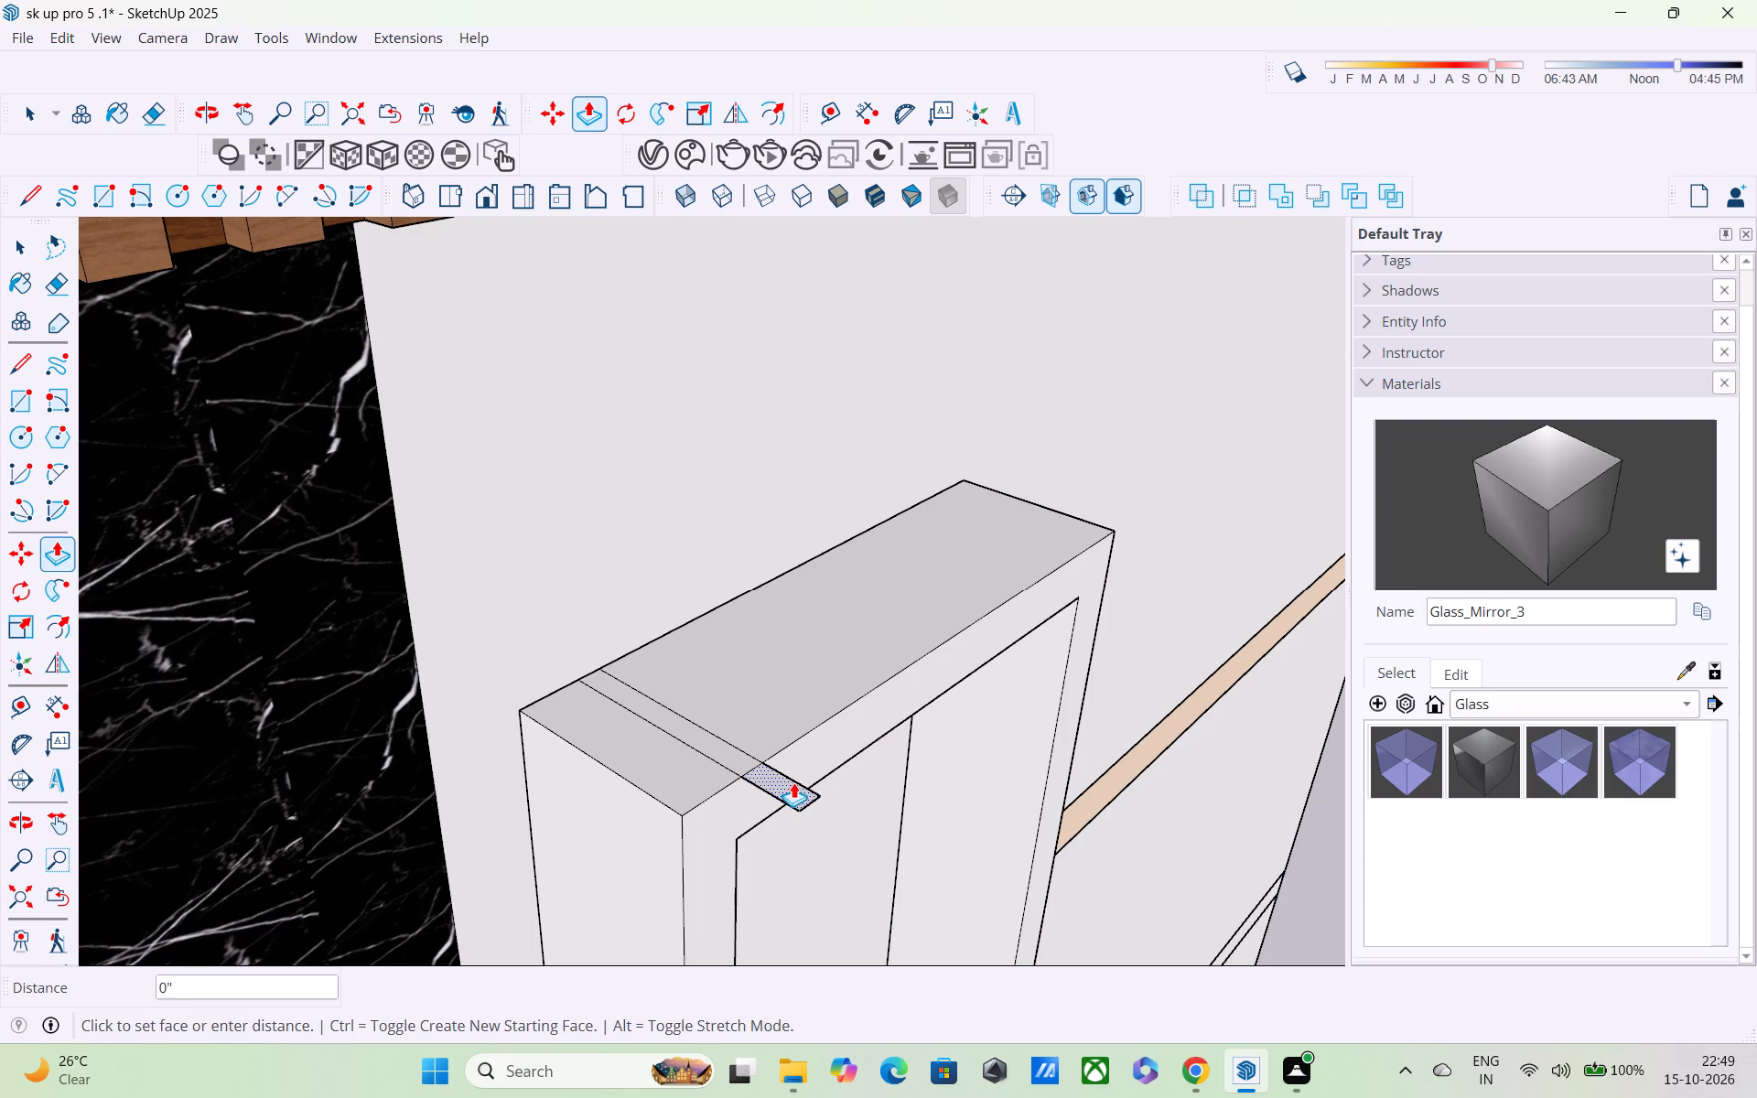
scroll(793, 701, "down", 3)
middle_click_drag(793, 697, 803, 572)
scroll(803, 571, "down", 5)
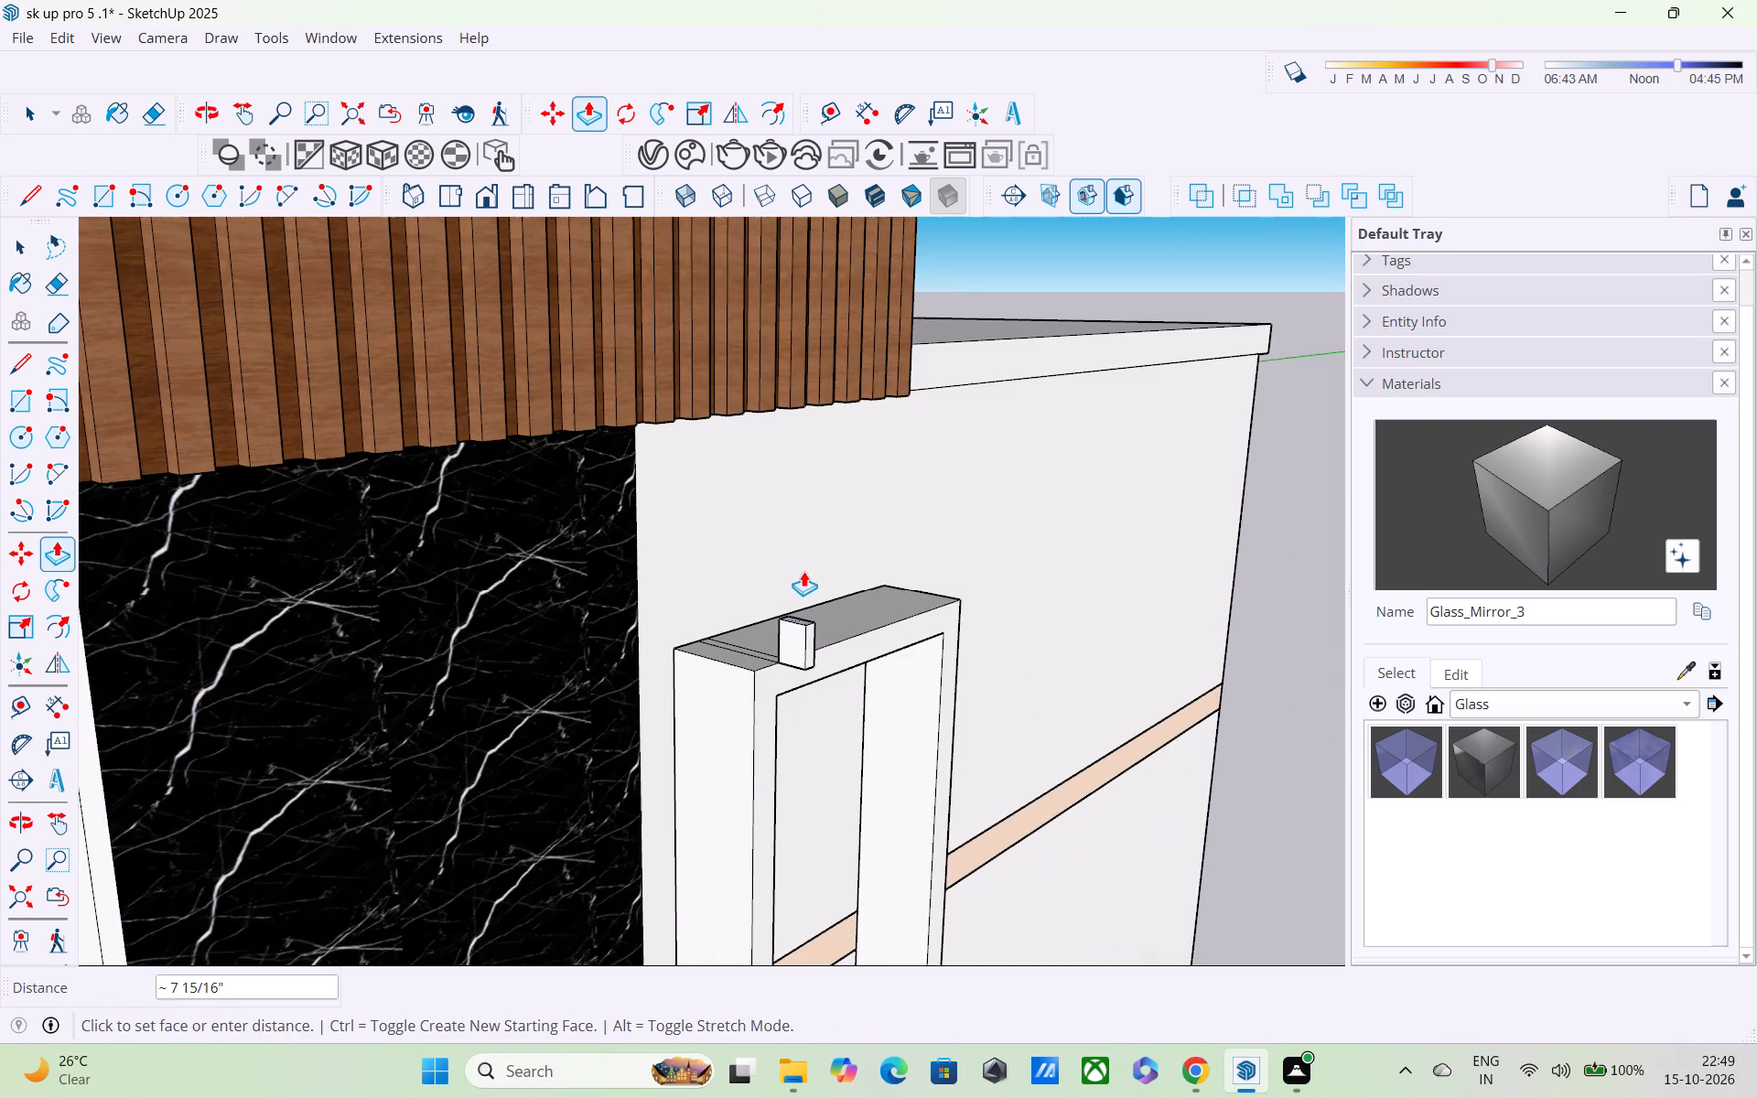
scroll(803, 571, "down", 2)
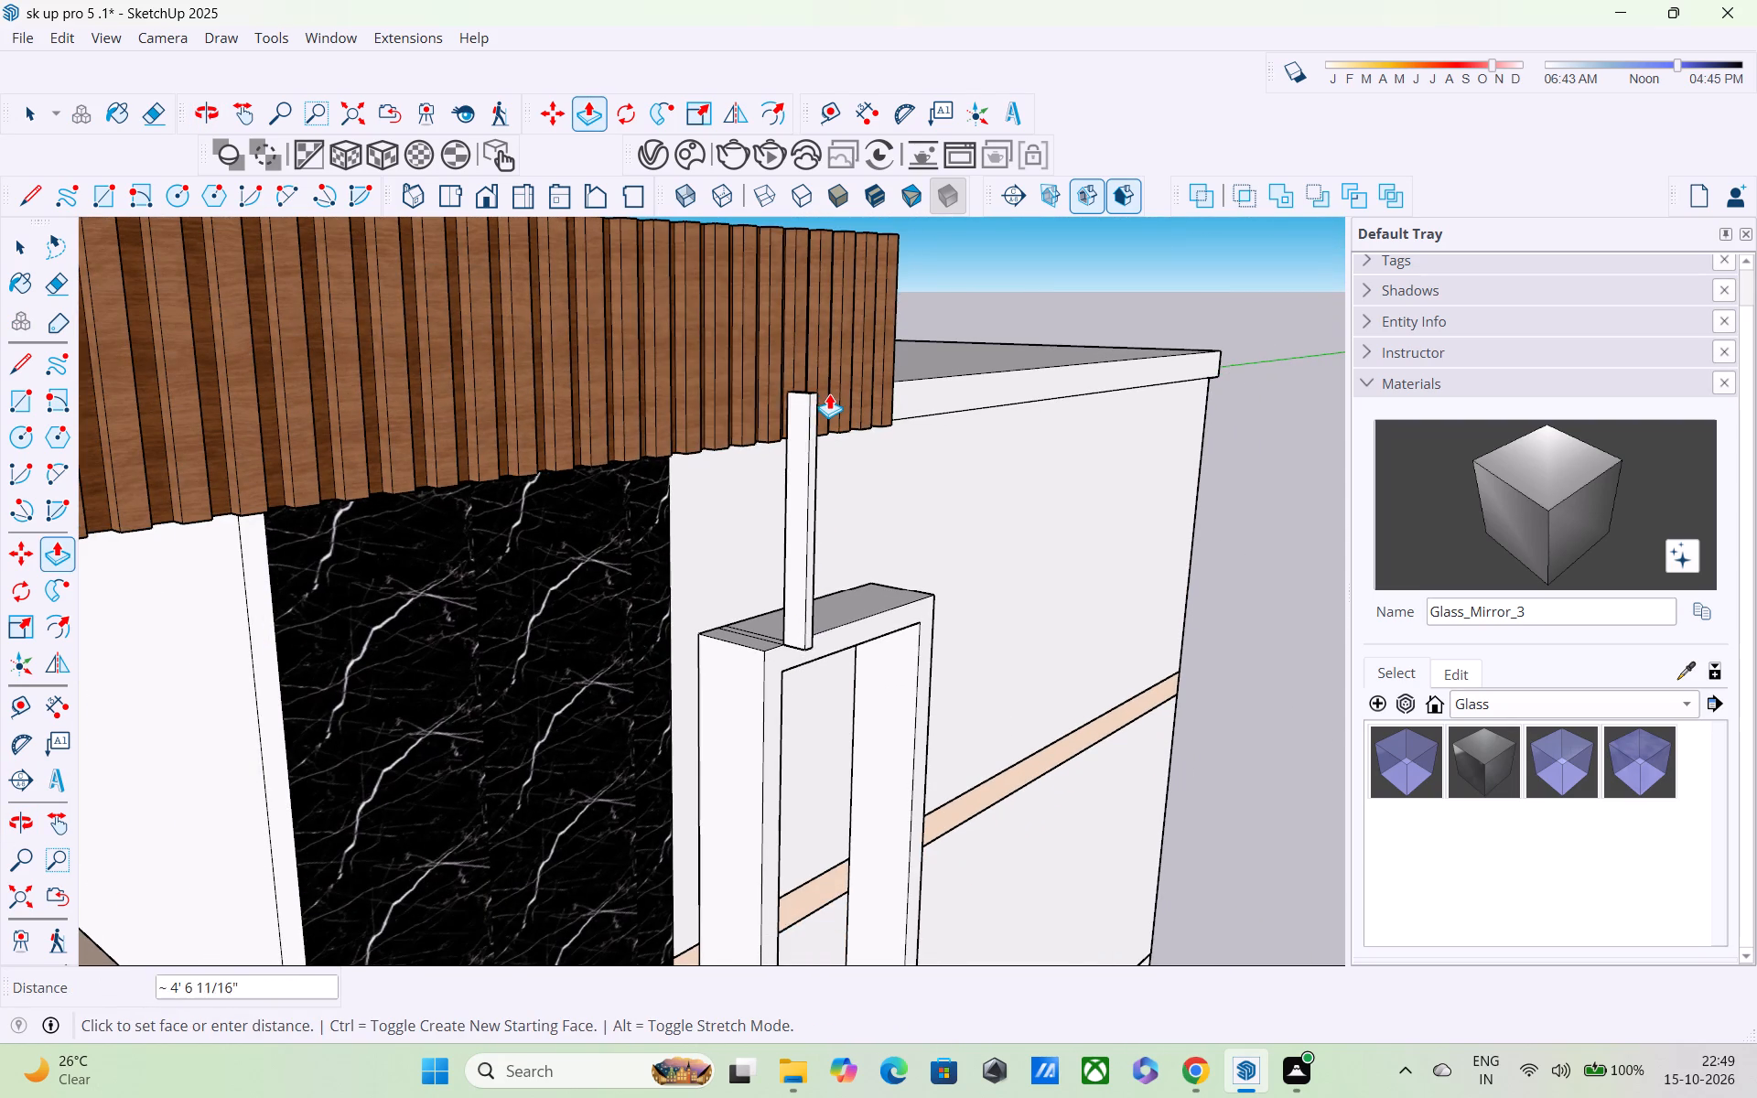
scroll(829, 392, "down", 5)
middle_click_drag(829, 391, 823, 315)
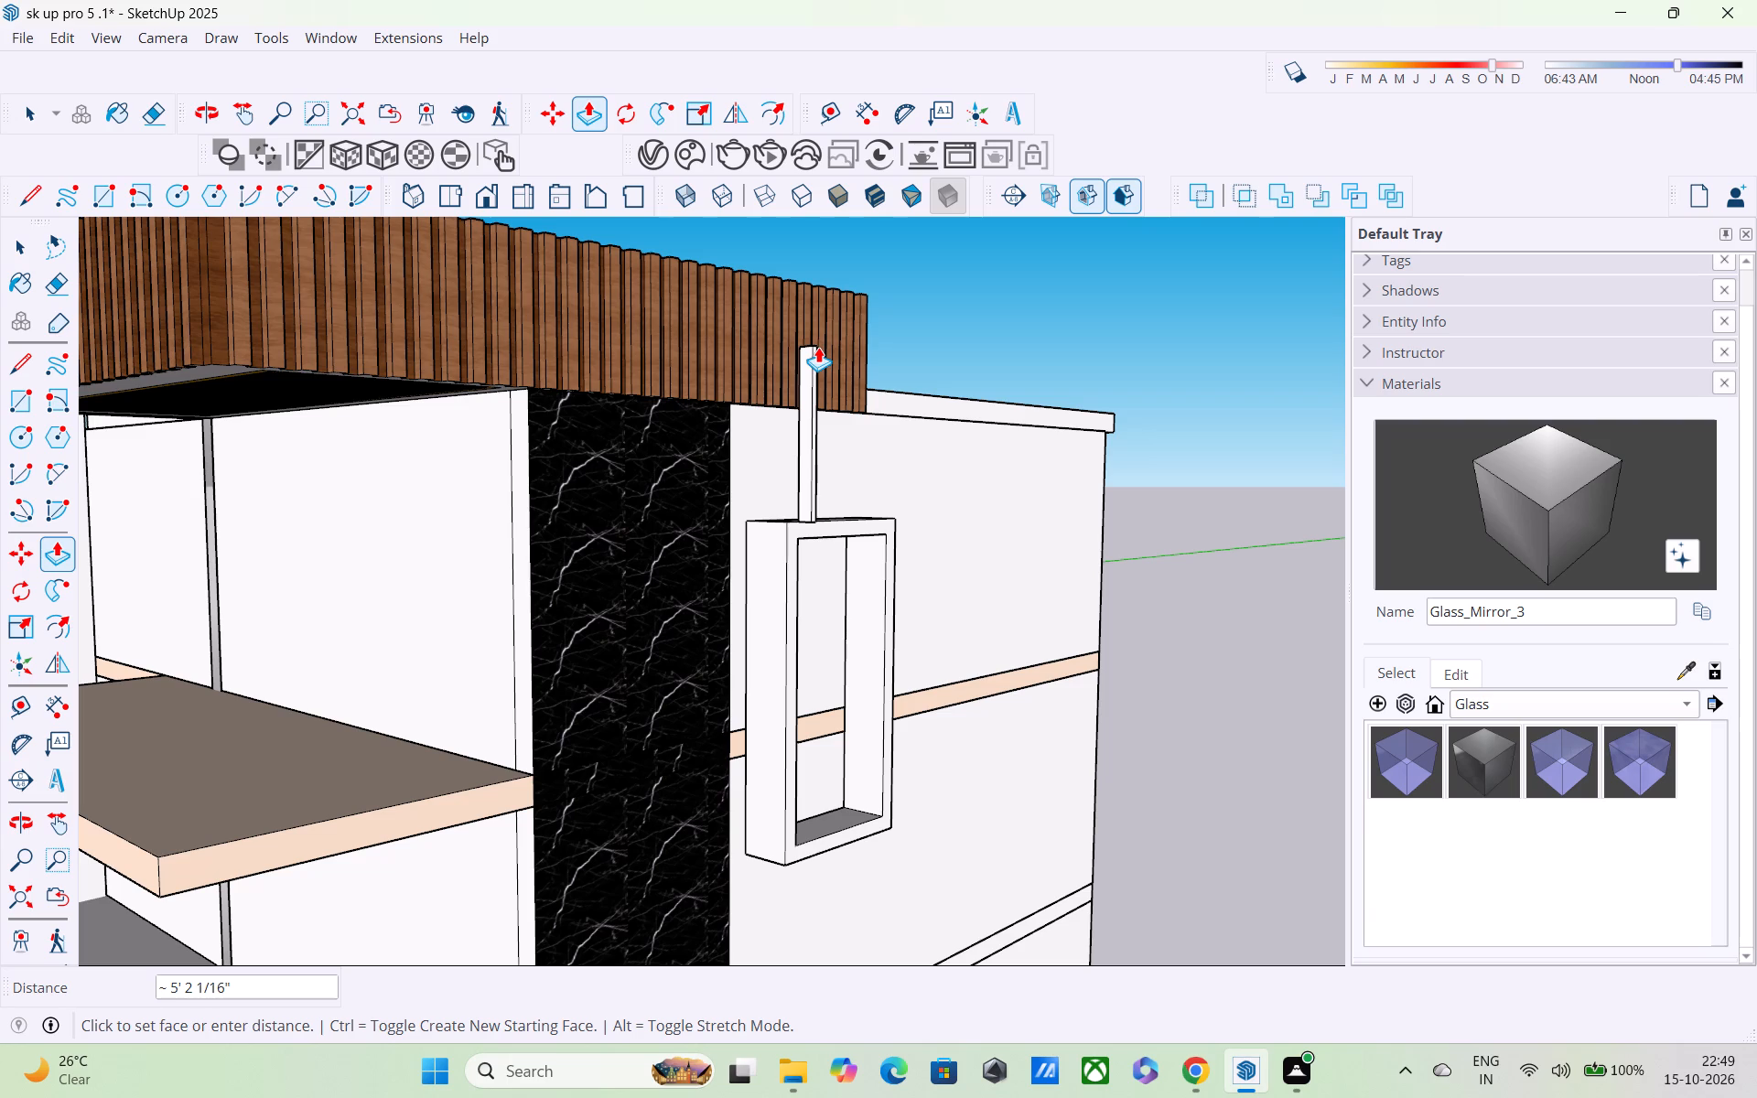
left_click(818, 347)
Draw a line about 2 7/16" long across the post's wall-facing side near its top end.
middle_click_drag(819, 376, 878, 456)
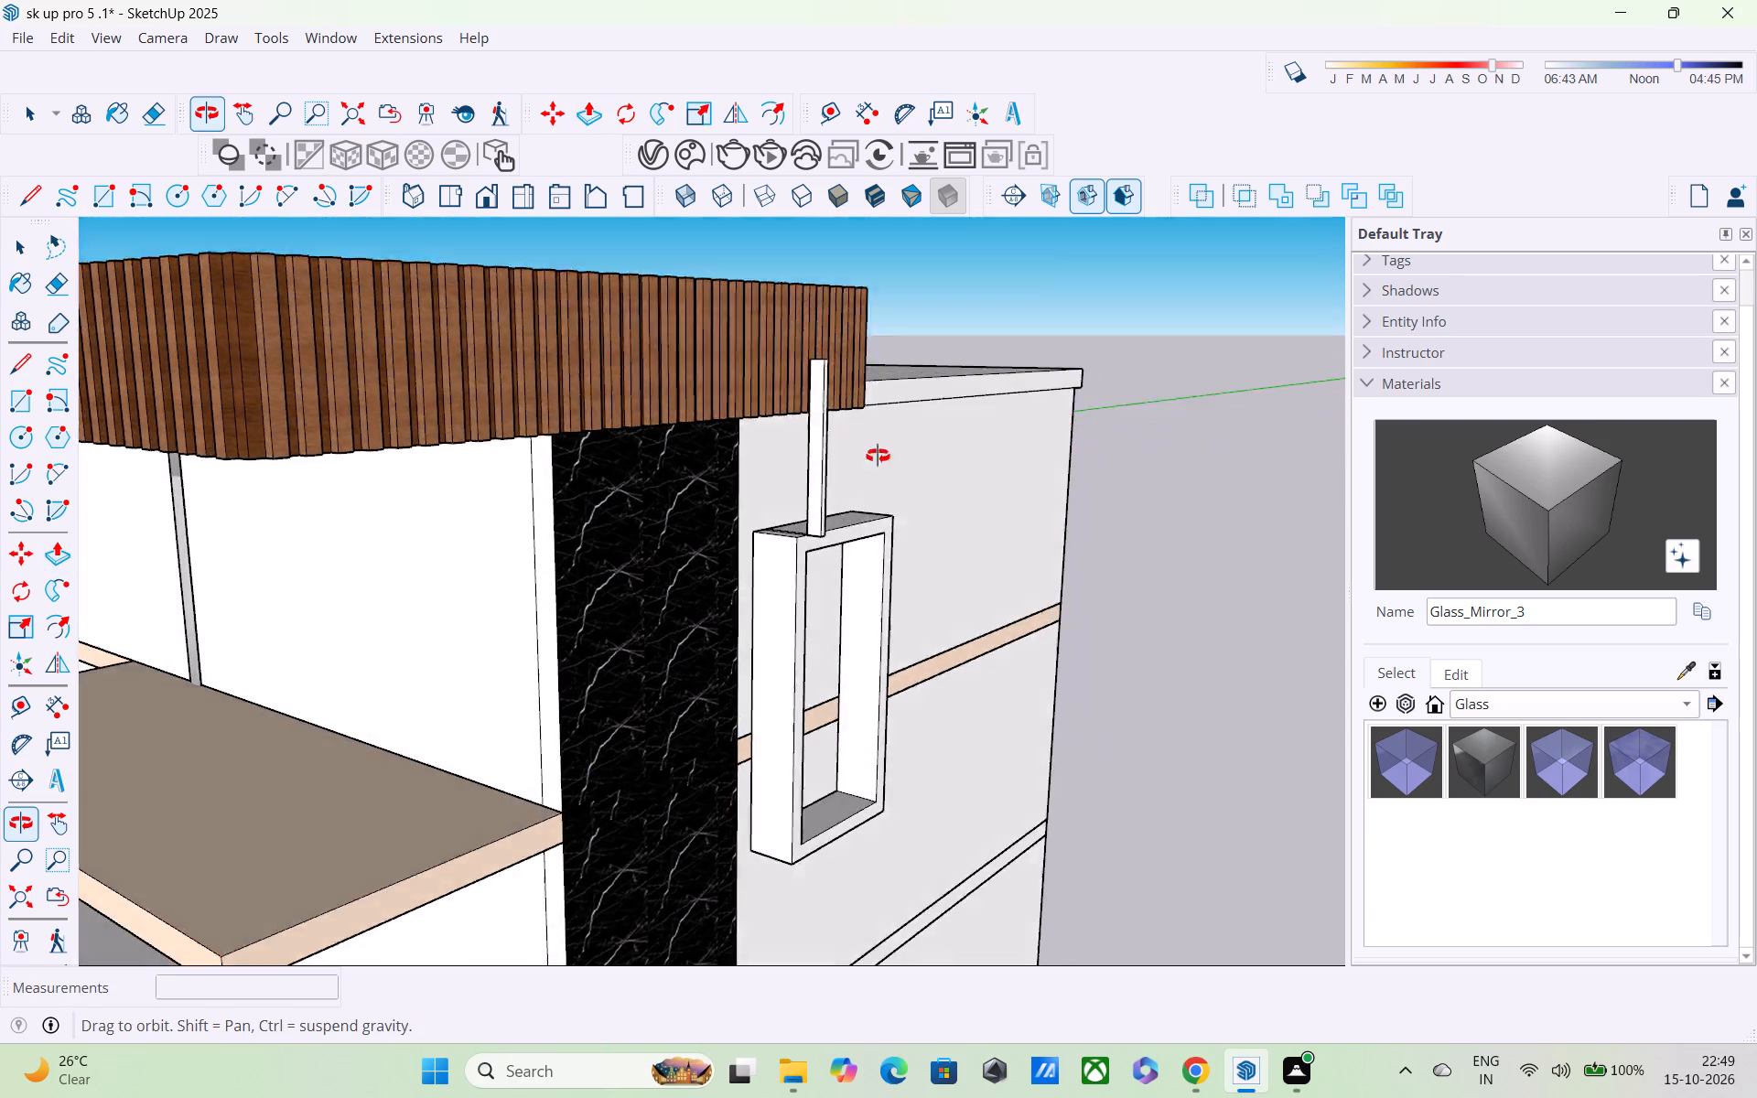
middle_click_drag(878, 456, 950, 479)
scroll(834, 393, "up", 4)
middle_click_drag(840, 398, 1000, 449)
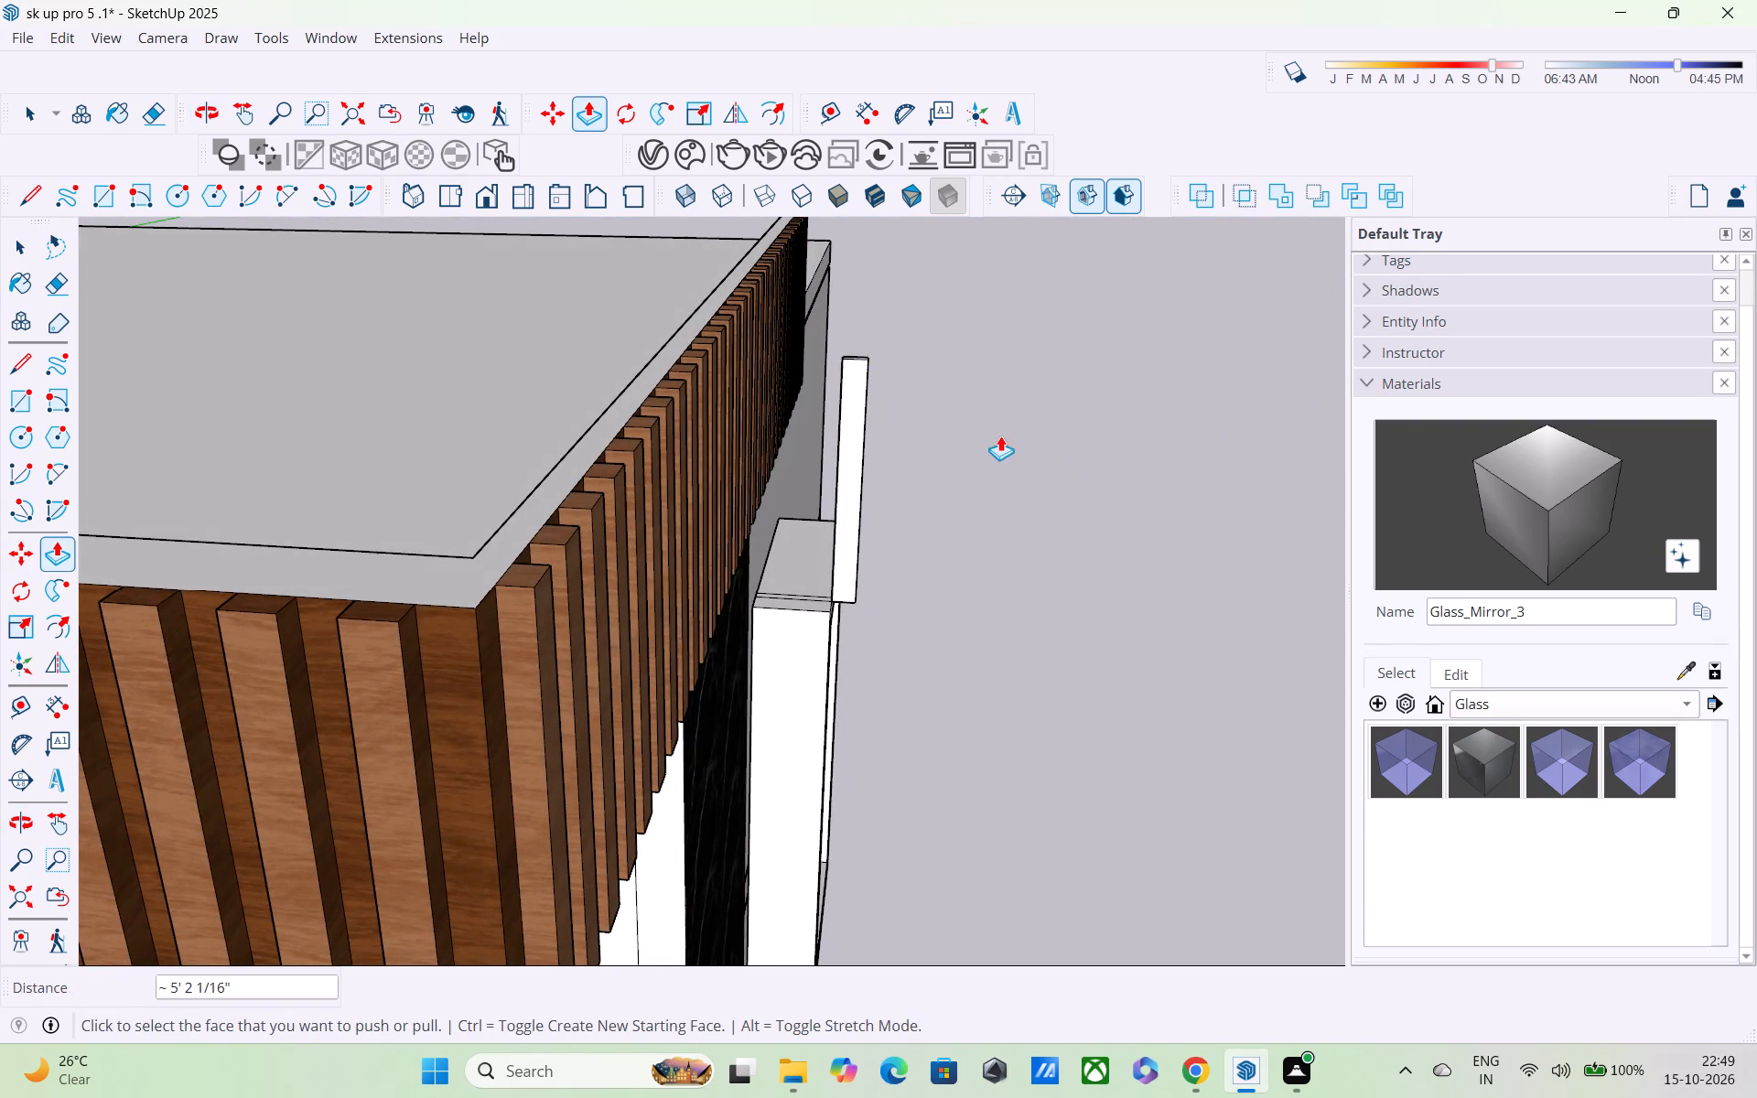
scroll(900, 362, "up", 3)
scroll(798, 367, "down", 2)
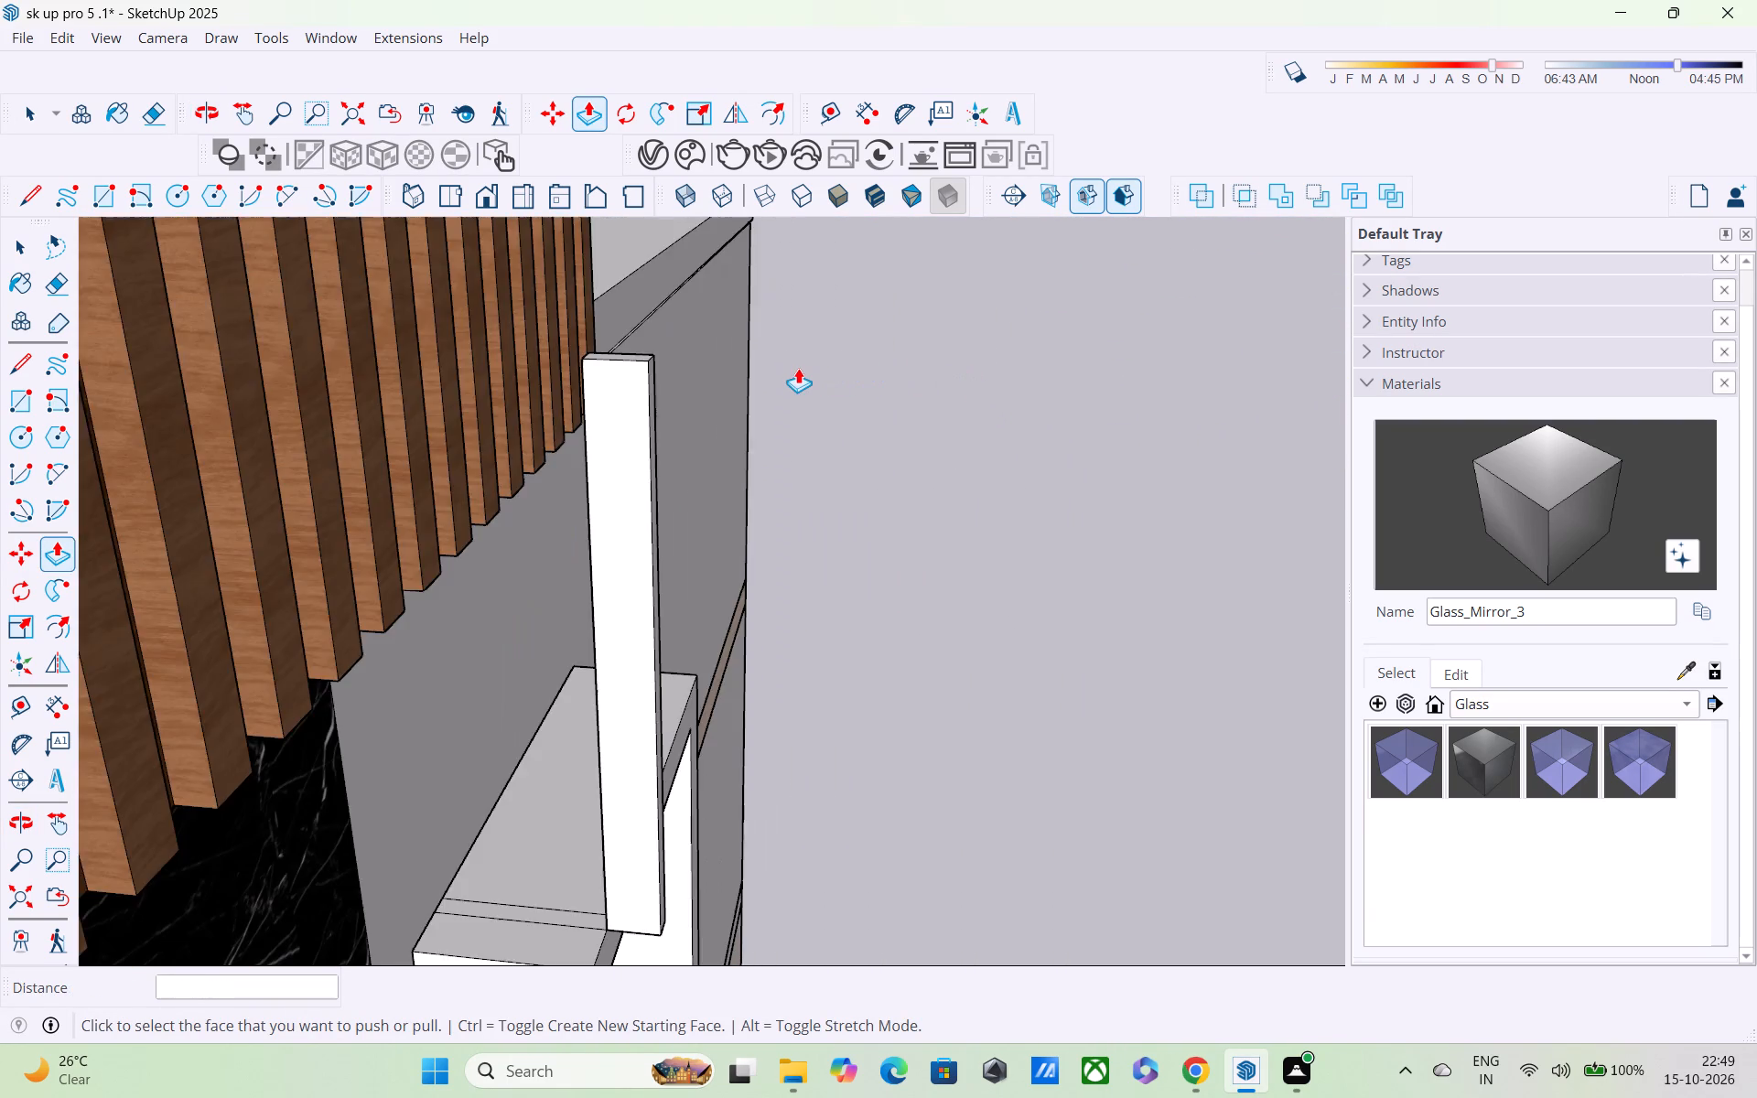
scroll(798, 371, "down", 3)
middle_click_drag(762, 390, 807, 390)
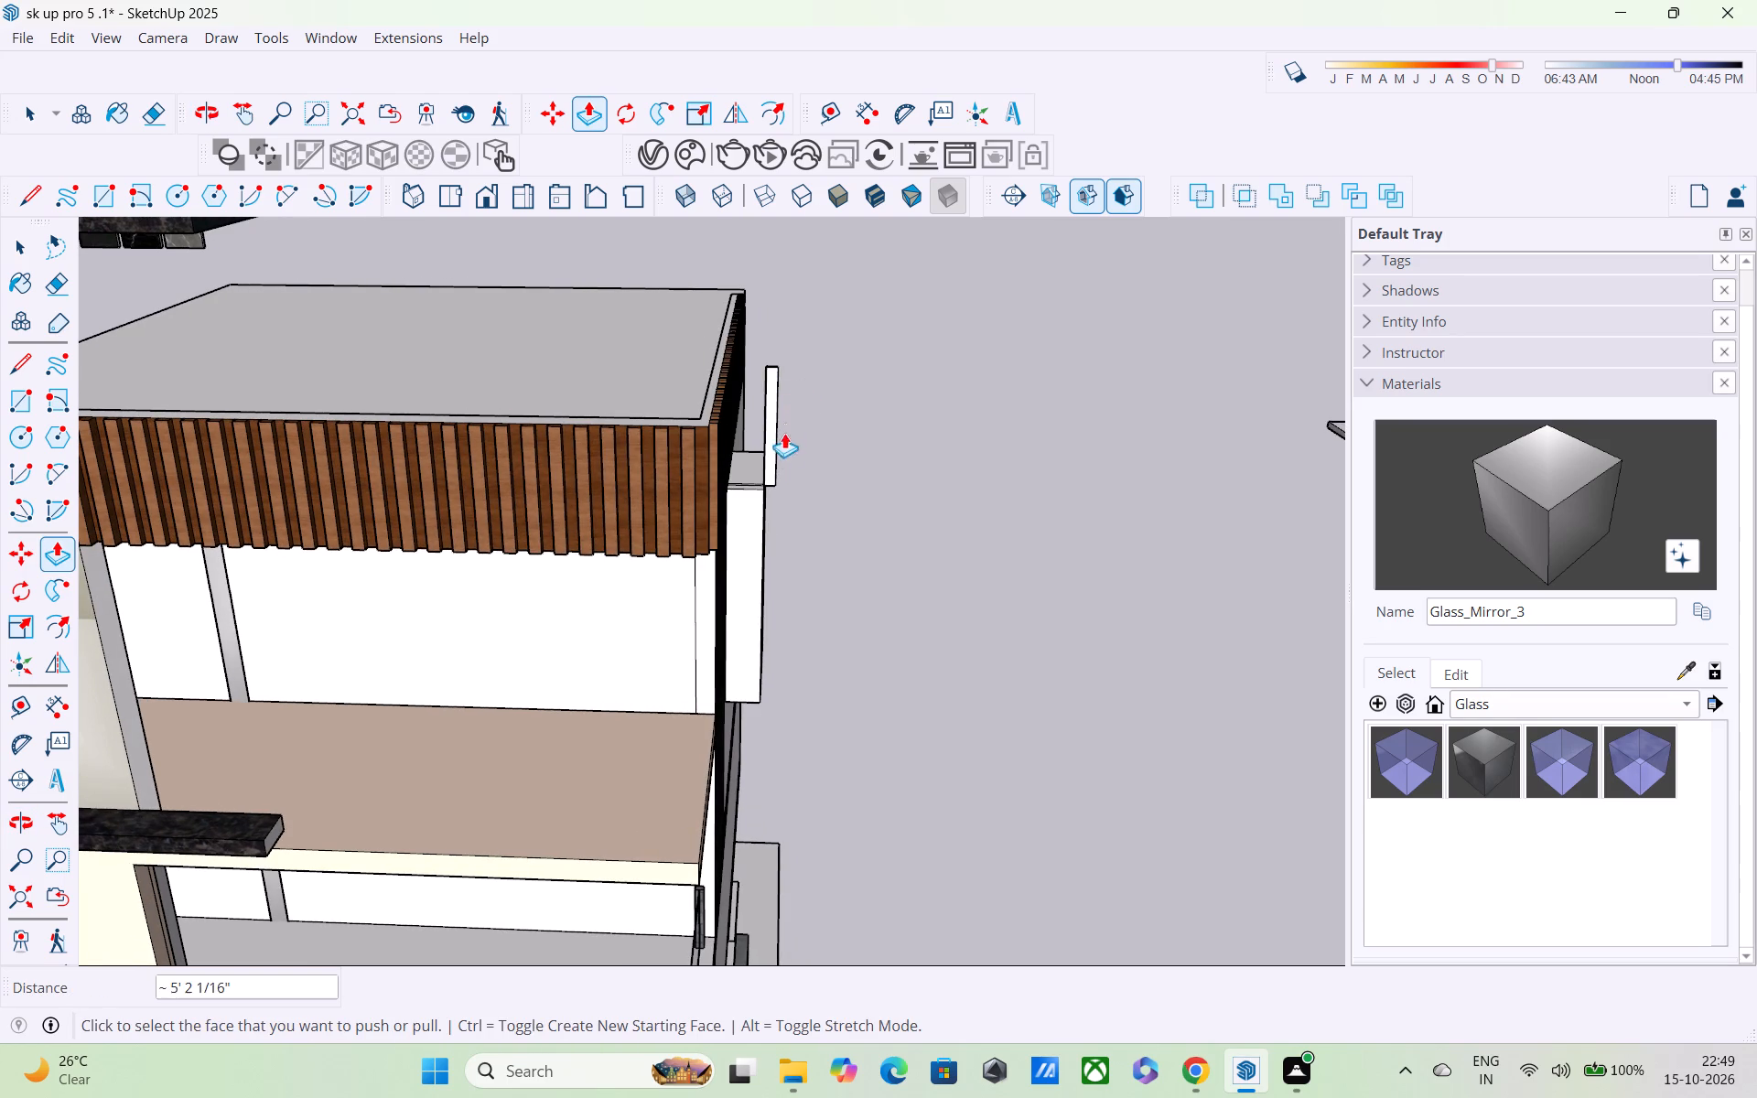
scroll(779, 444, "up", 4)
scroll(772, 361, "up", 8)
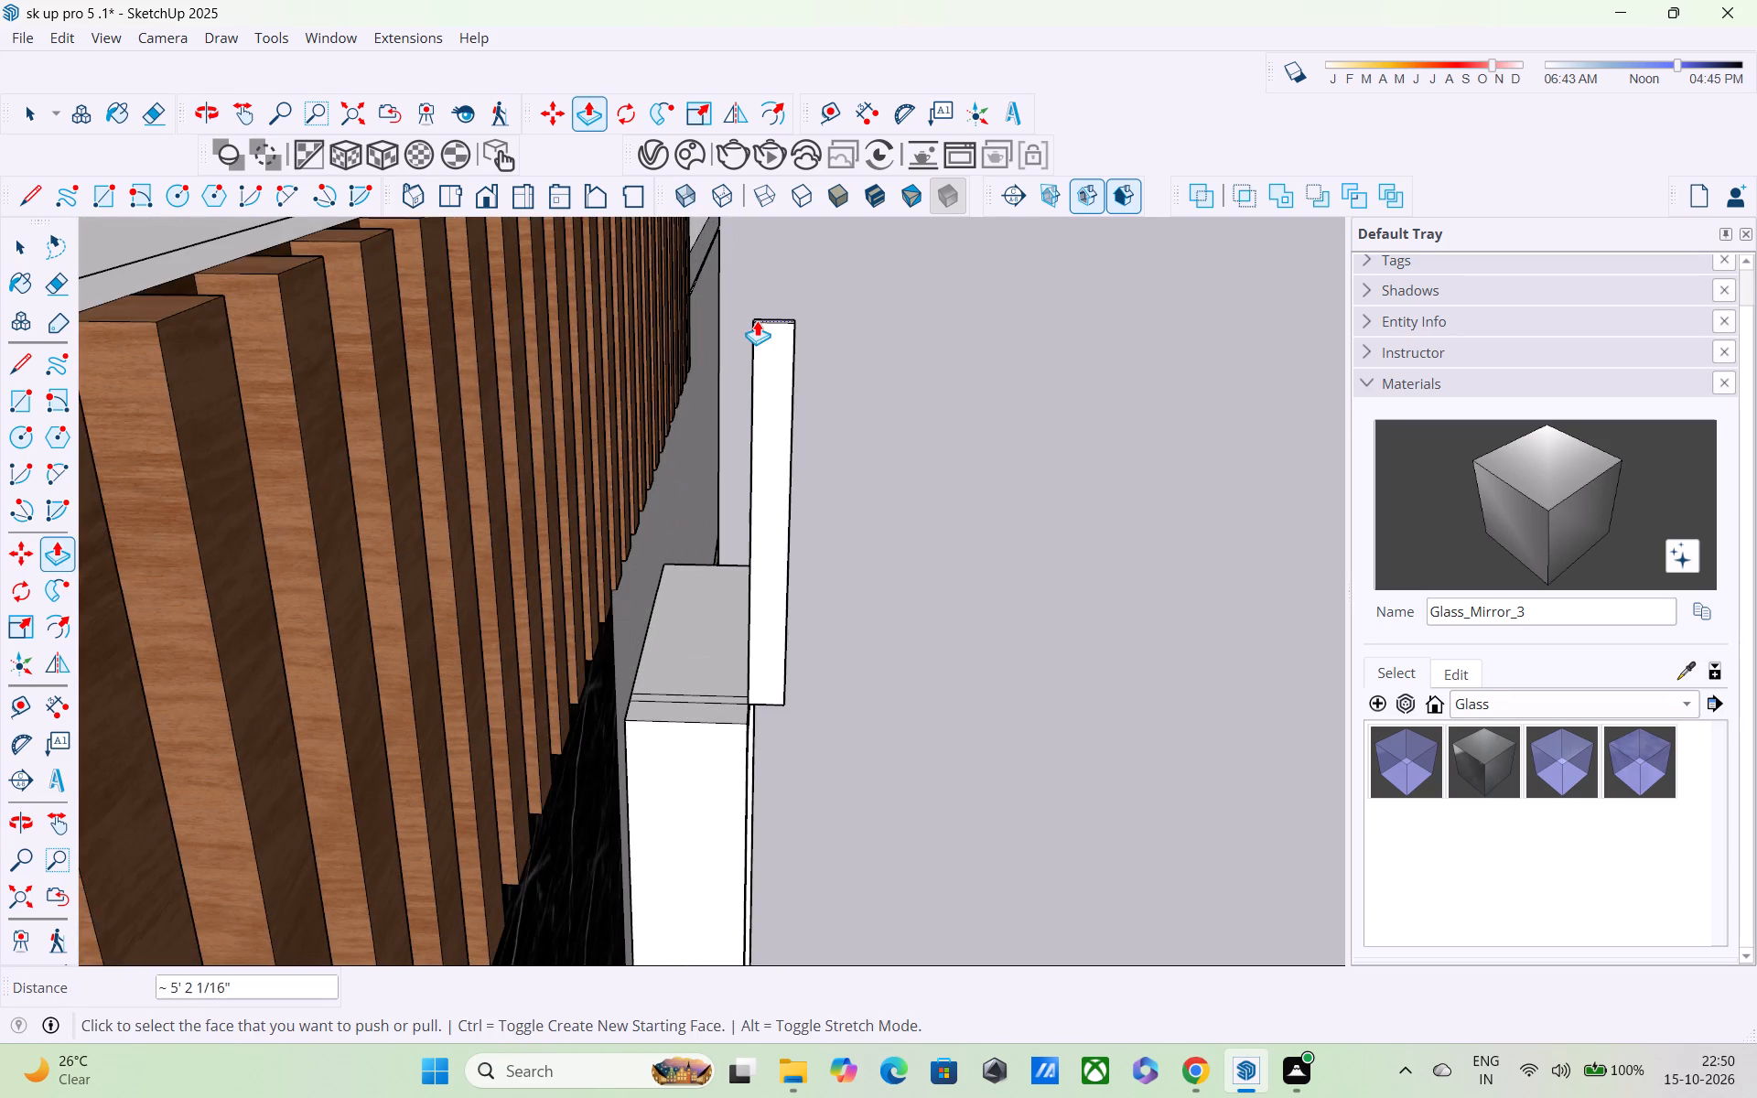
scroll(757, 320, "up", 1)
middle_click_drag(757, 320, 786, 335)
scroll(781, 334, "up", 8)
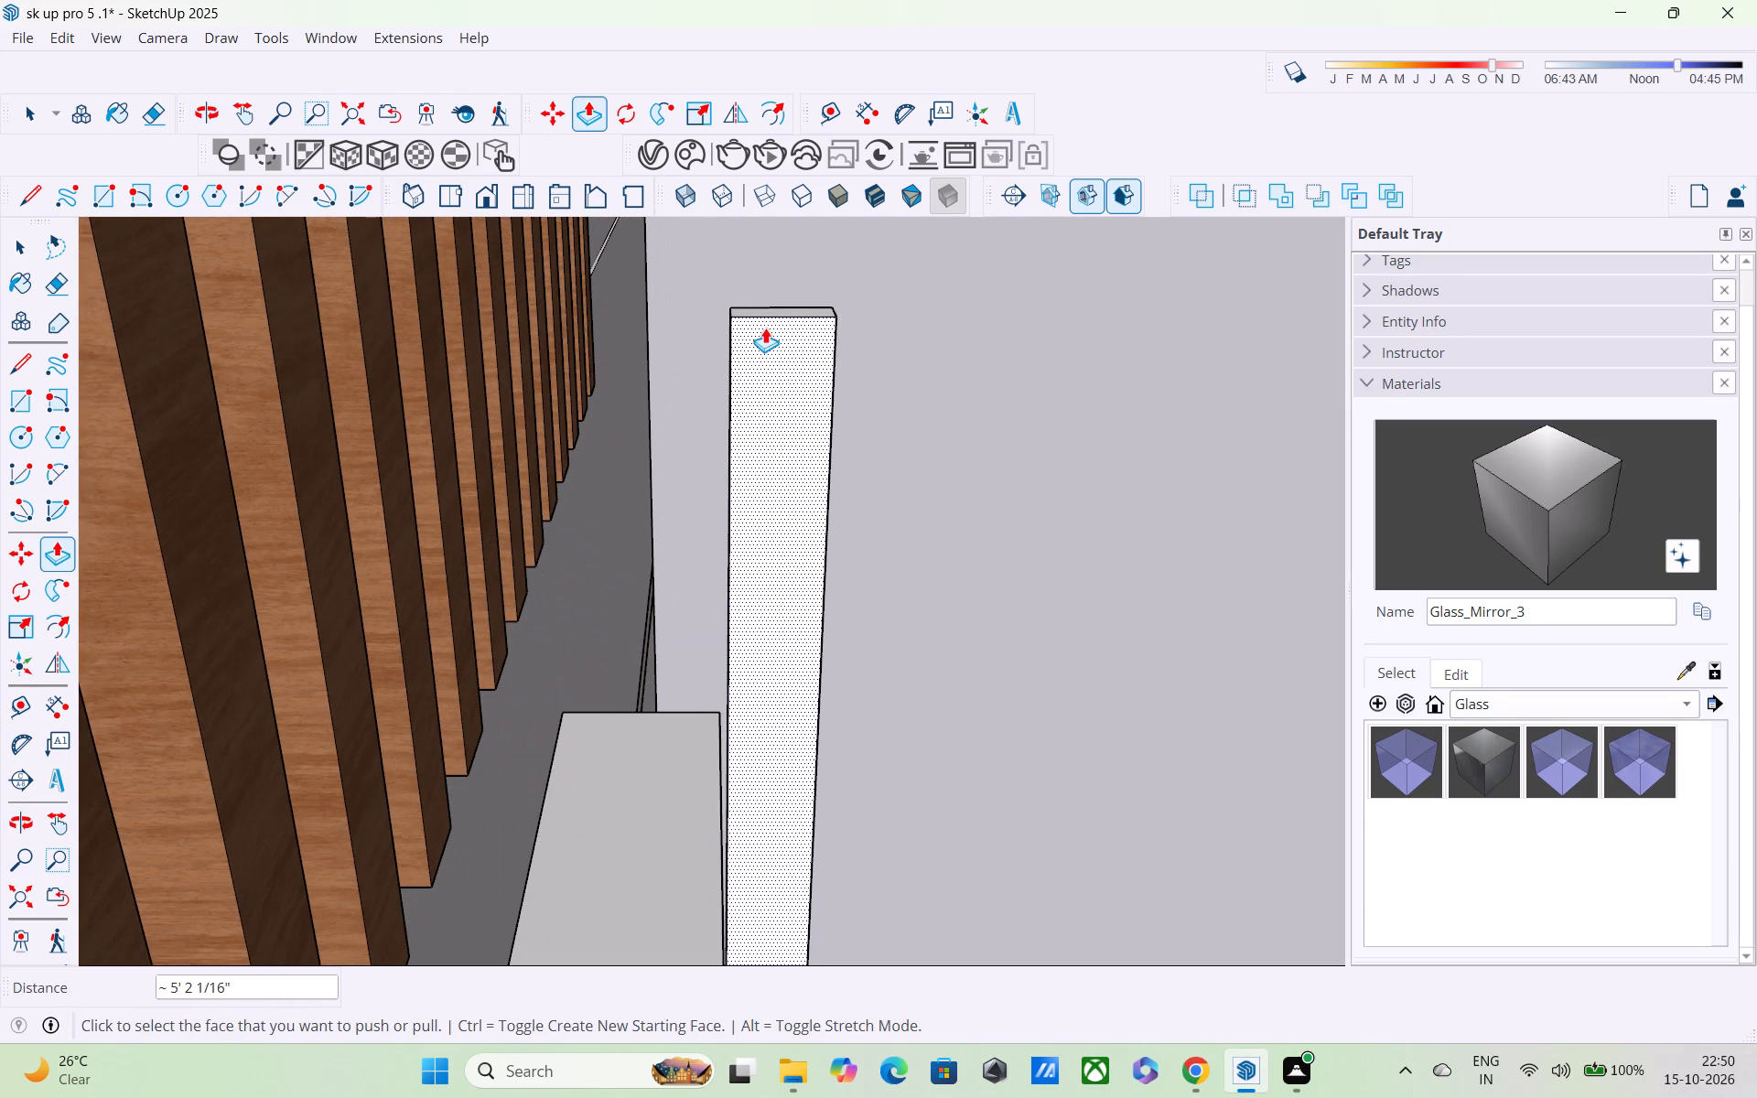
key("l")
scroll(746, 328, "up", 4)
middle_click_drag(666, 350, 706, 370)
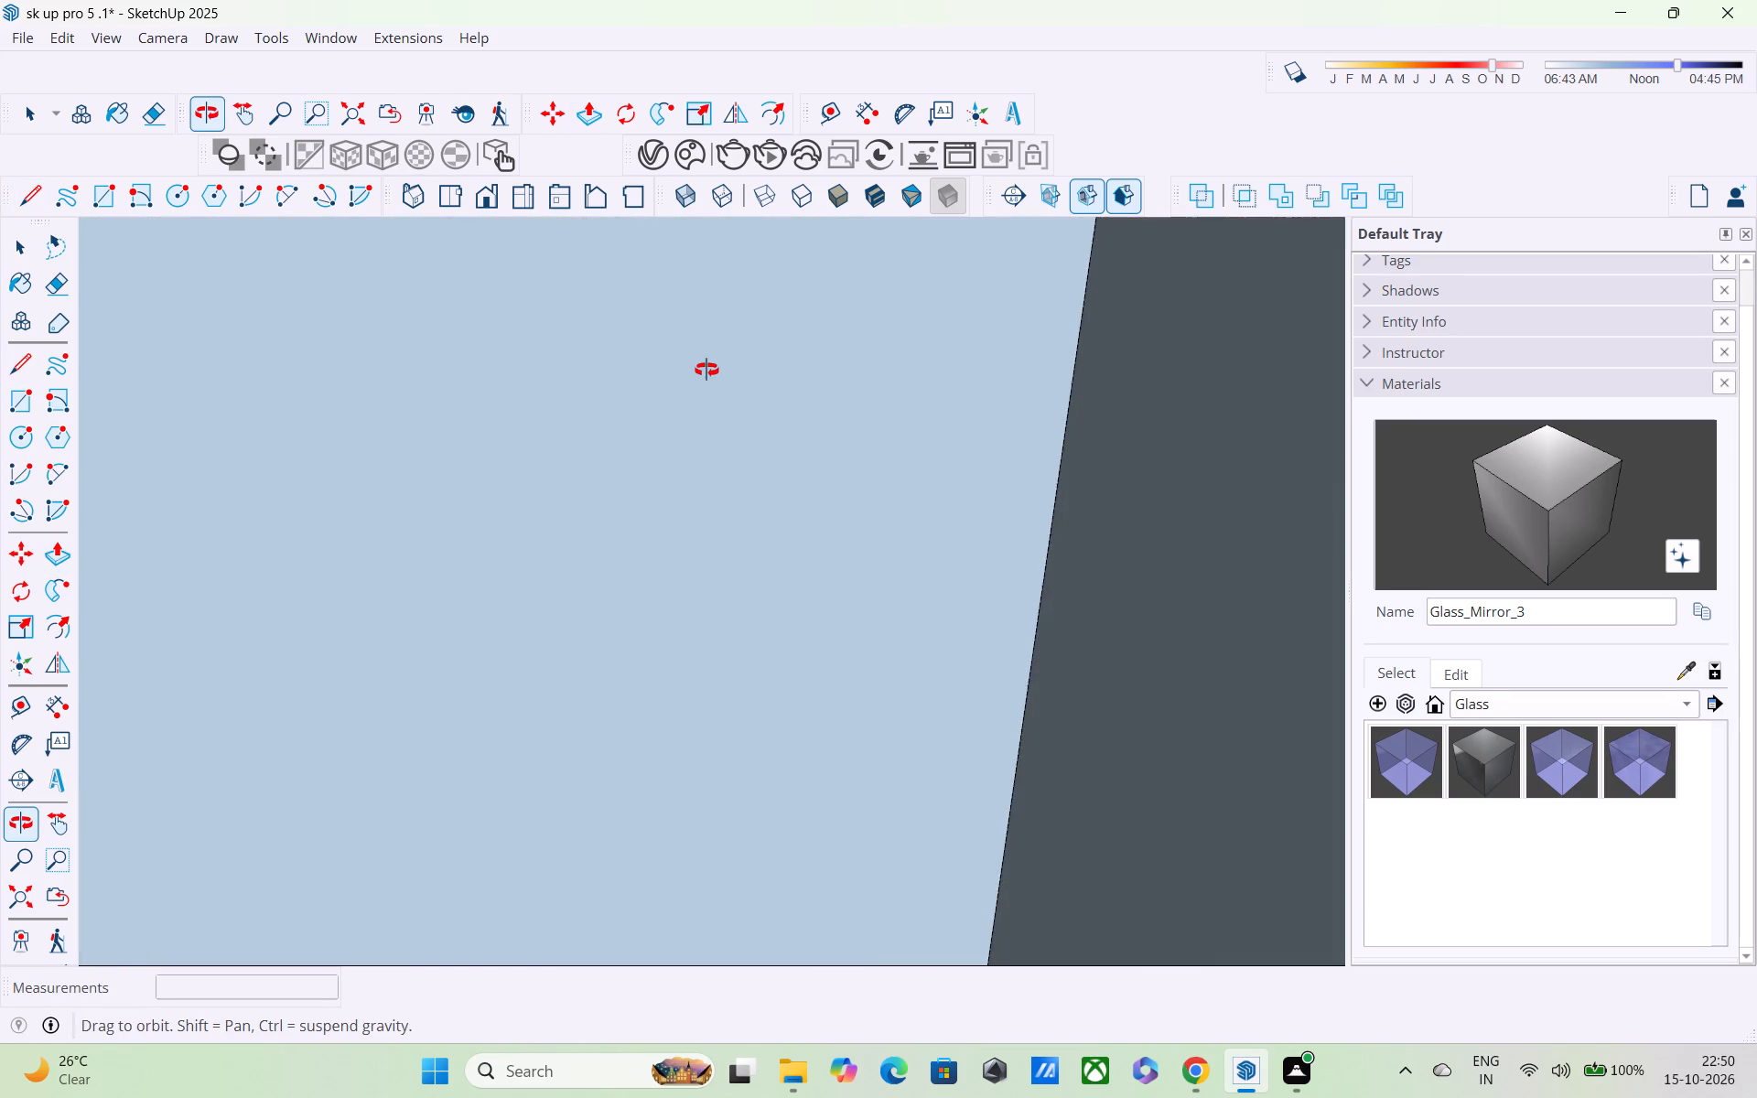
middle_click_drag(706, 370, 646, 348)
scroll(646, 348, "up", 2)
middle_click_drag(598, 322, 614, 329)
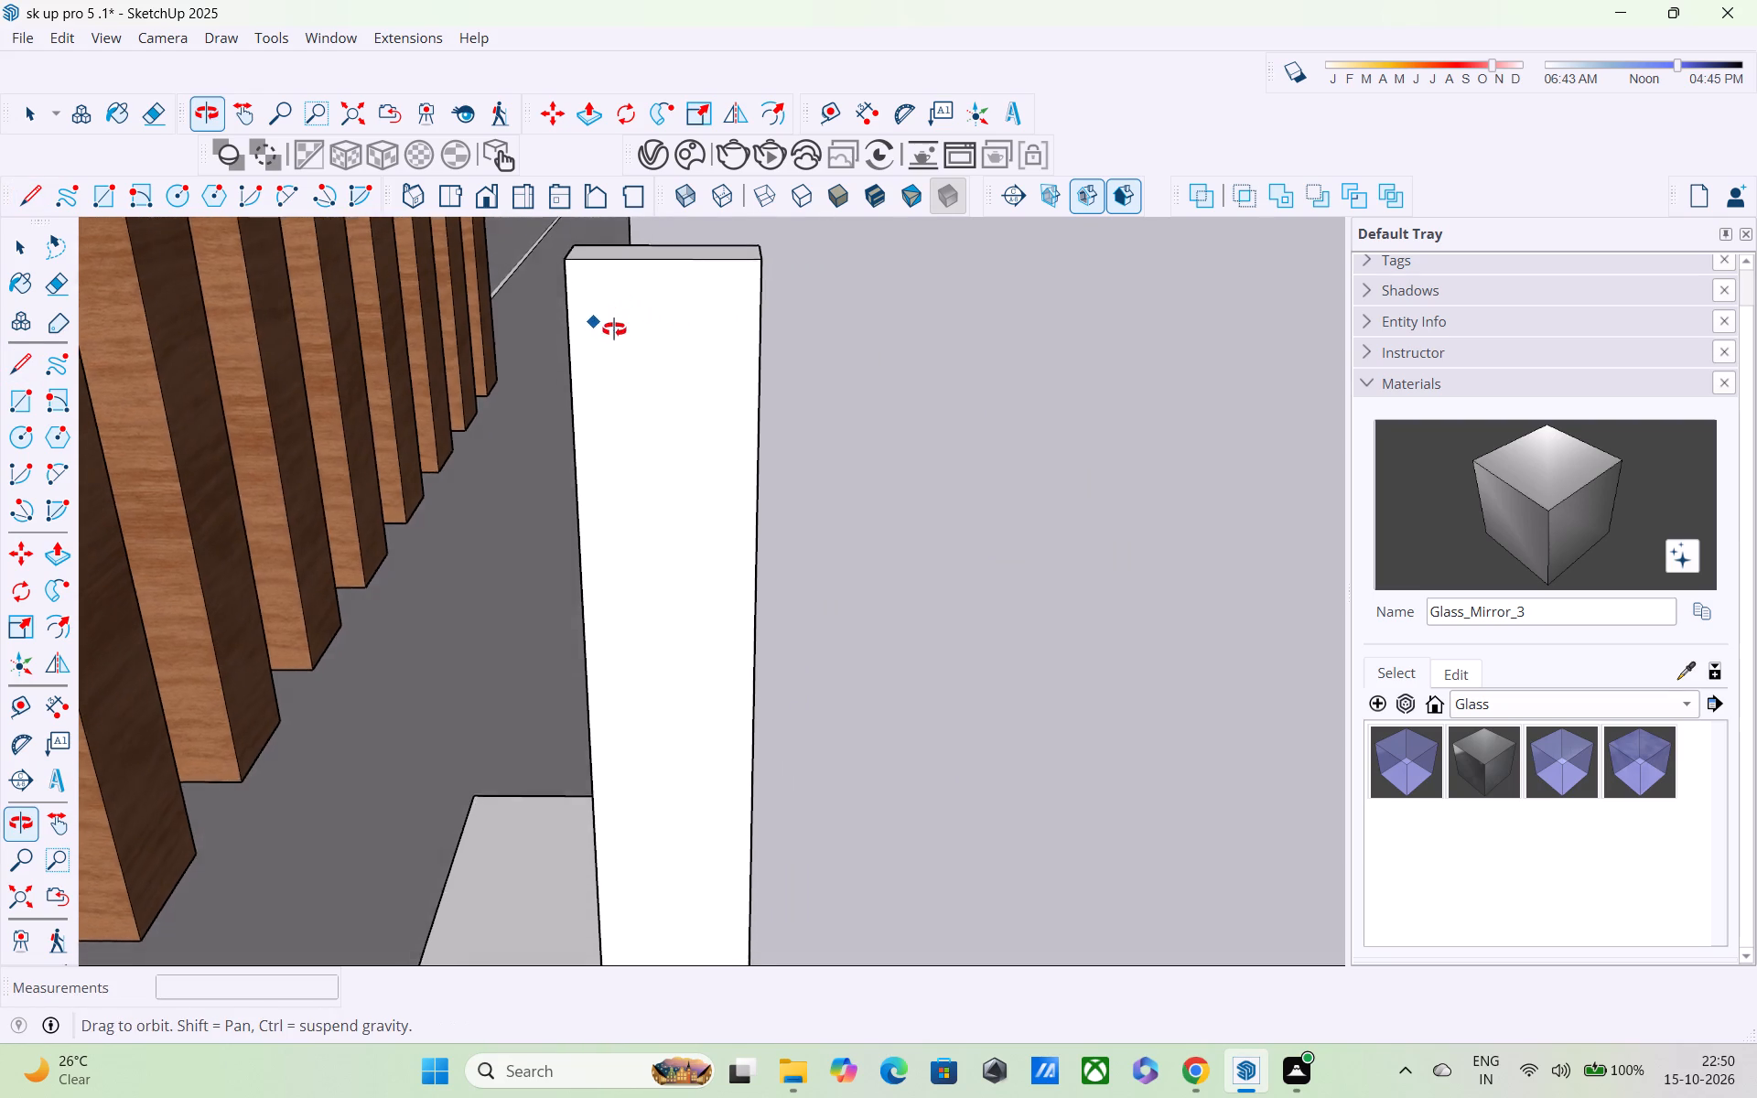
middle_click_drag(614, 329, 645, 332)
scroll(600, 317, "up", 3)
middle_click_drag(565, 320, 578, 321)
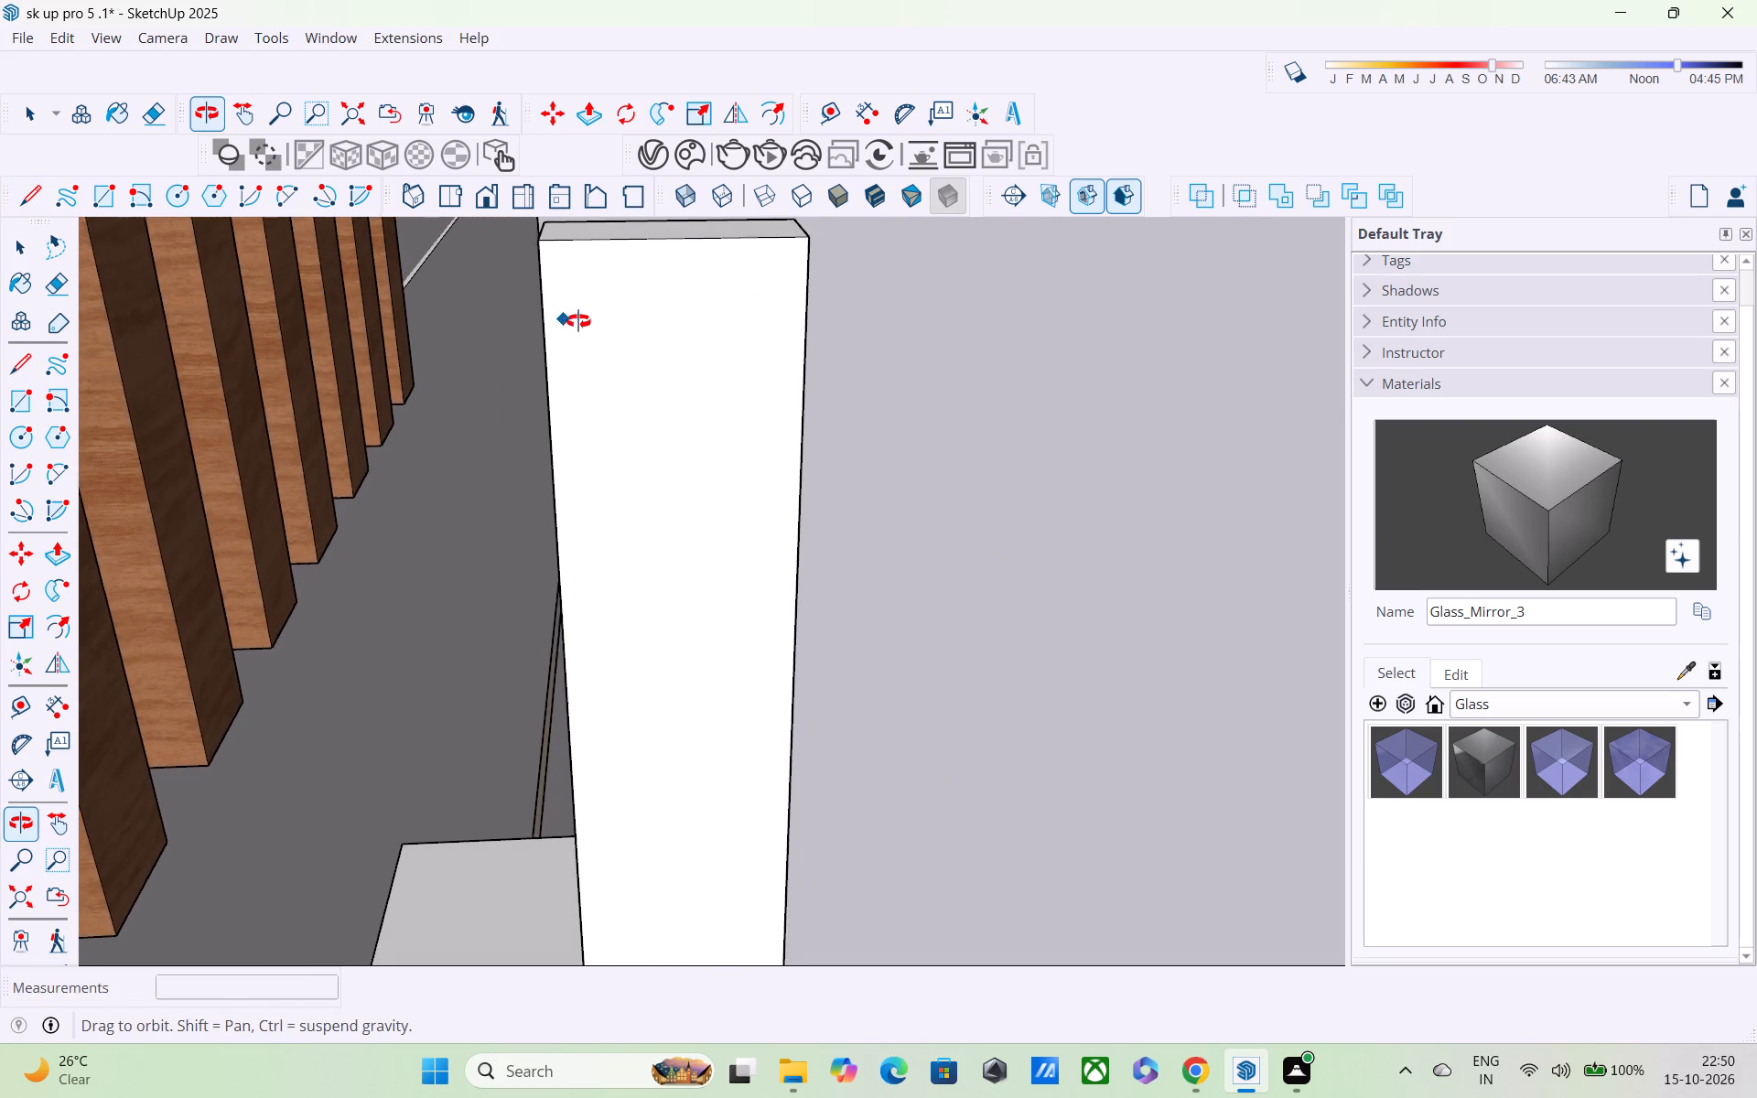
middle_click_drag(578, 321, 670, 318)
scroll(598, 331, "up", 3)
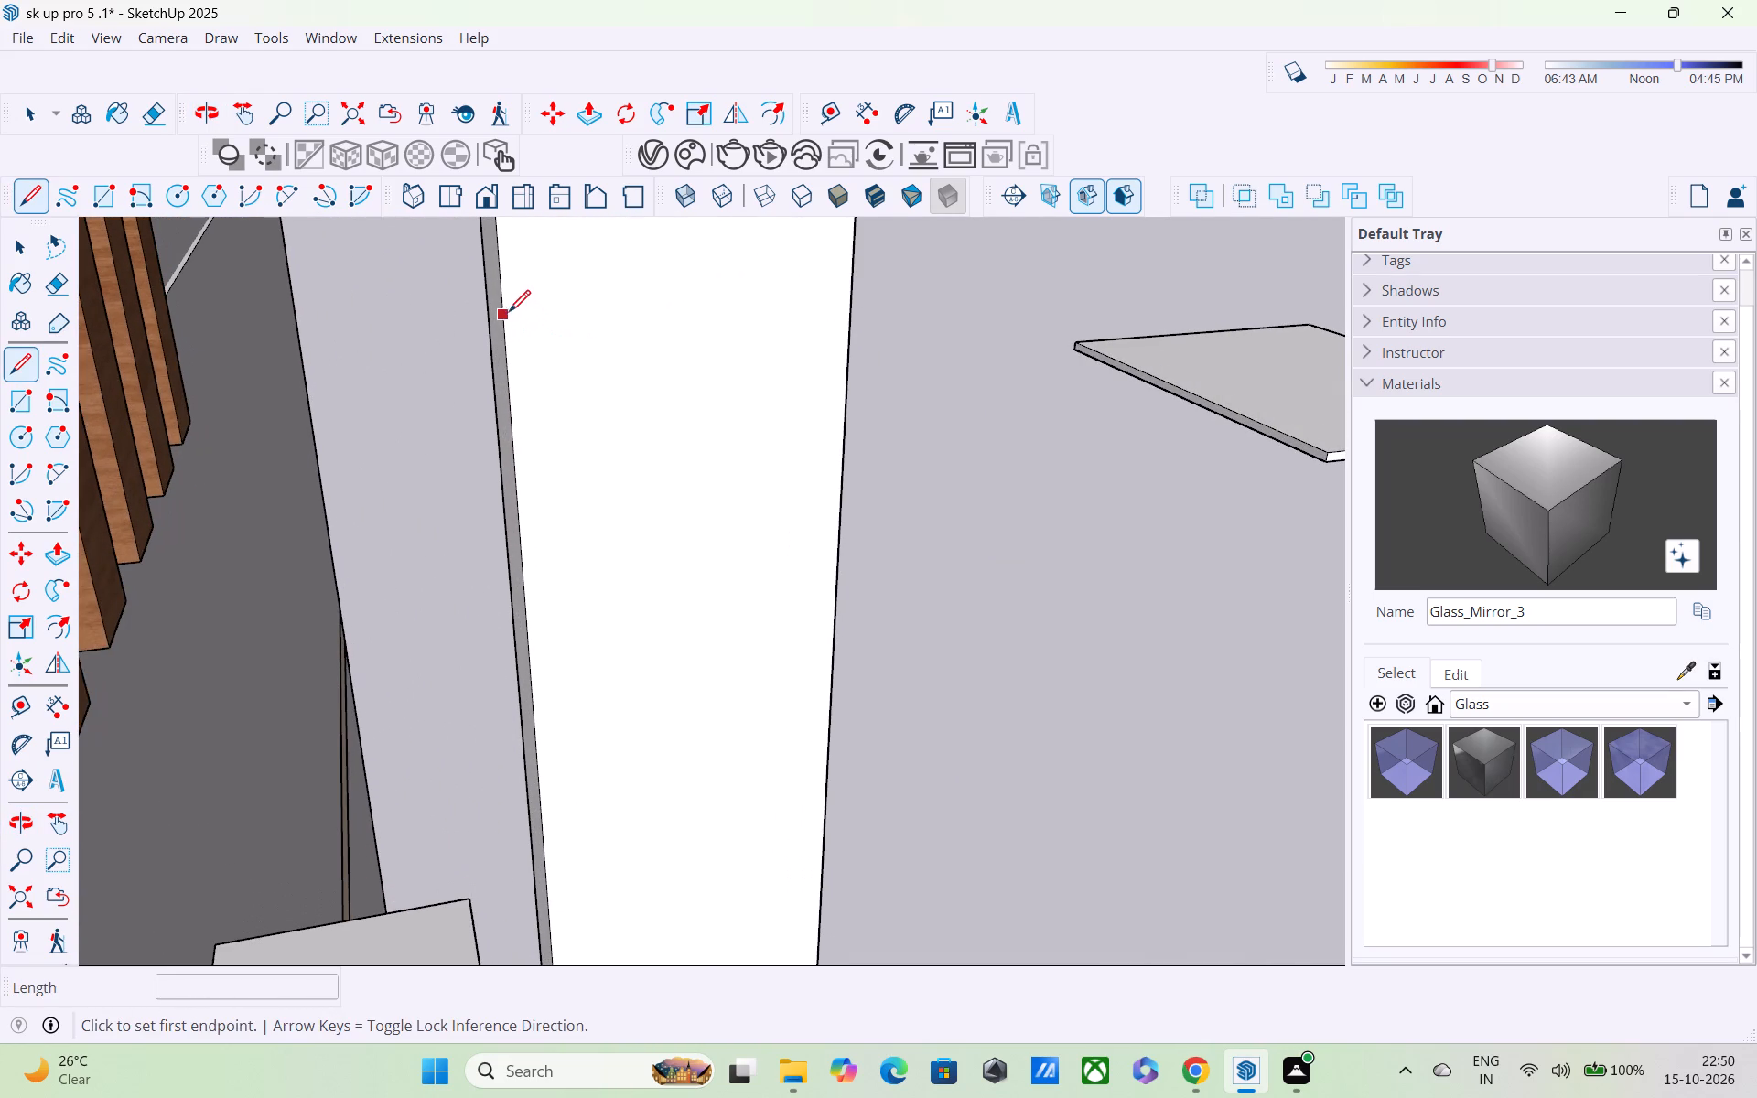
left_click(508, 311)
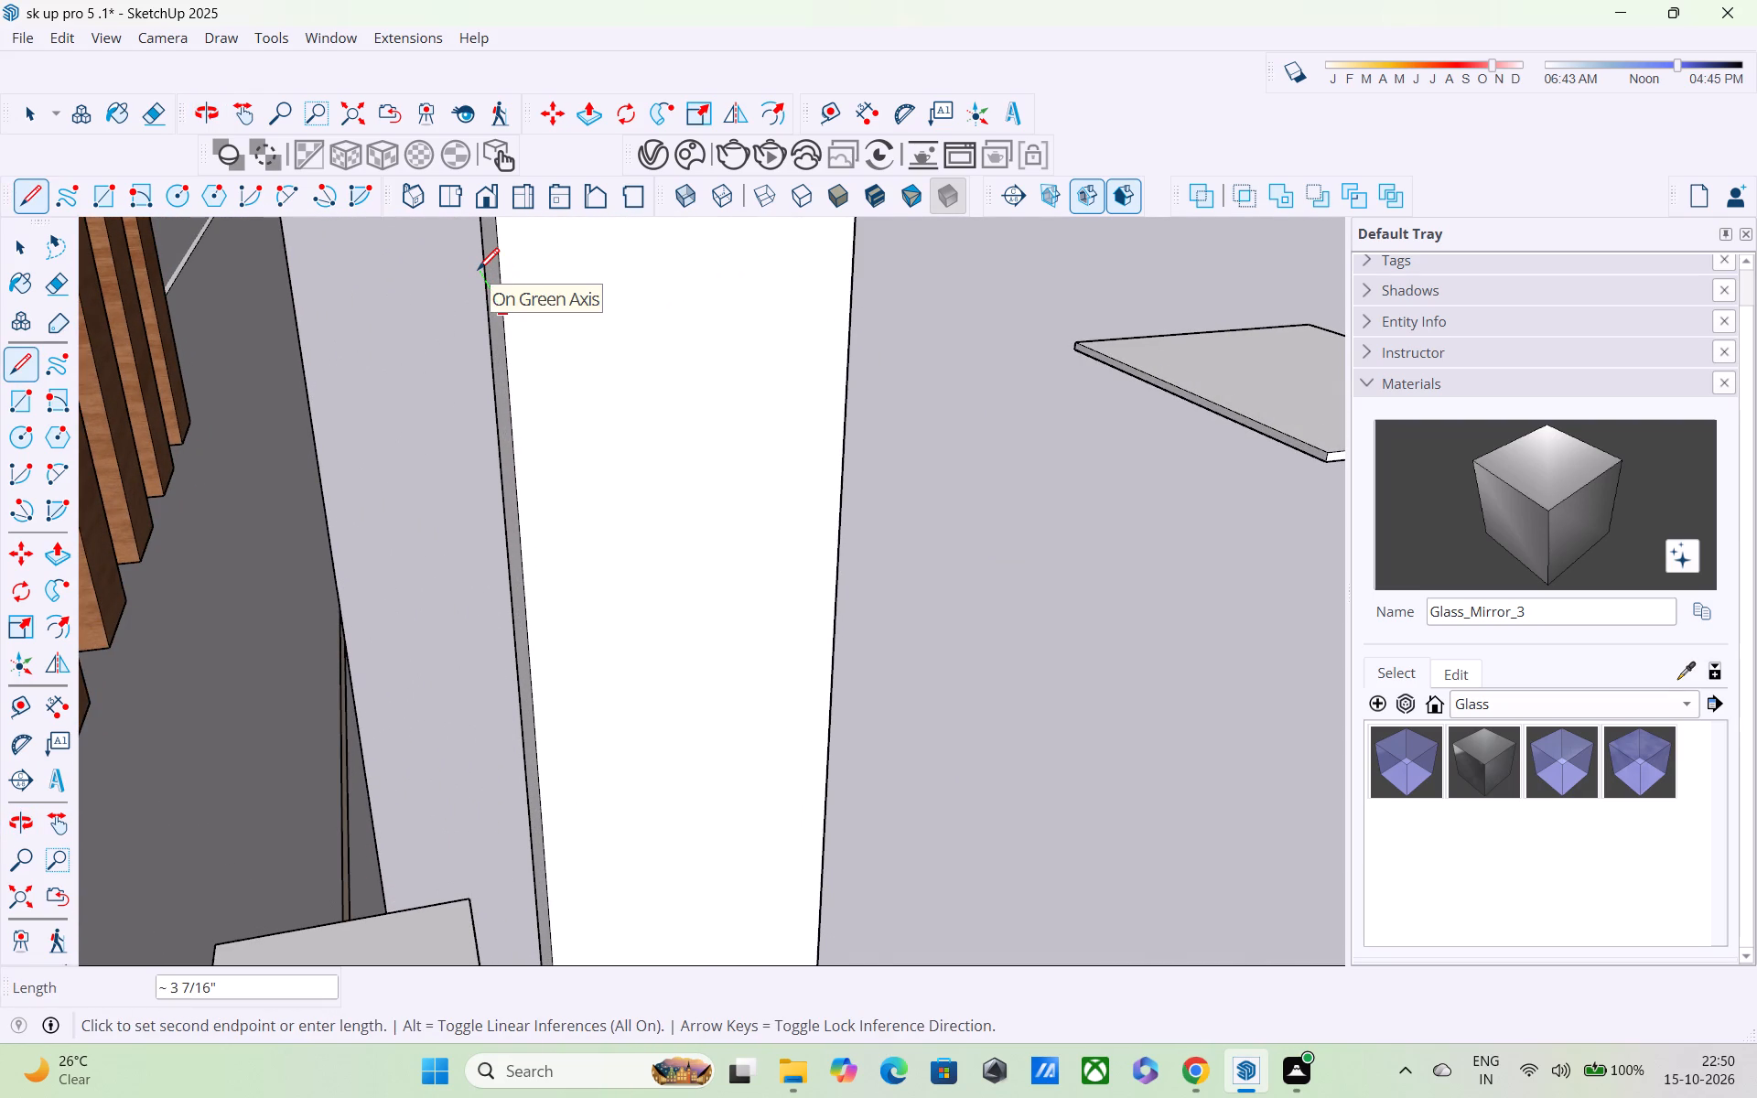
middle_click_drag(479, 273, 492, 285)
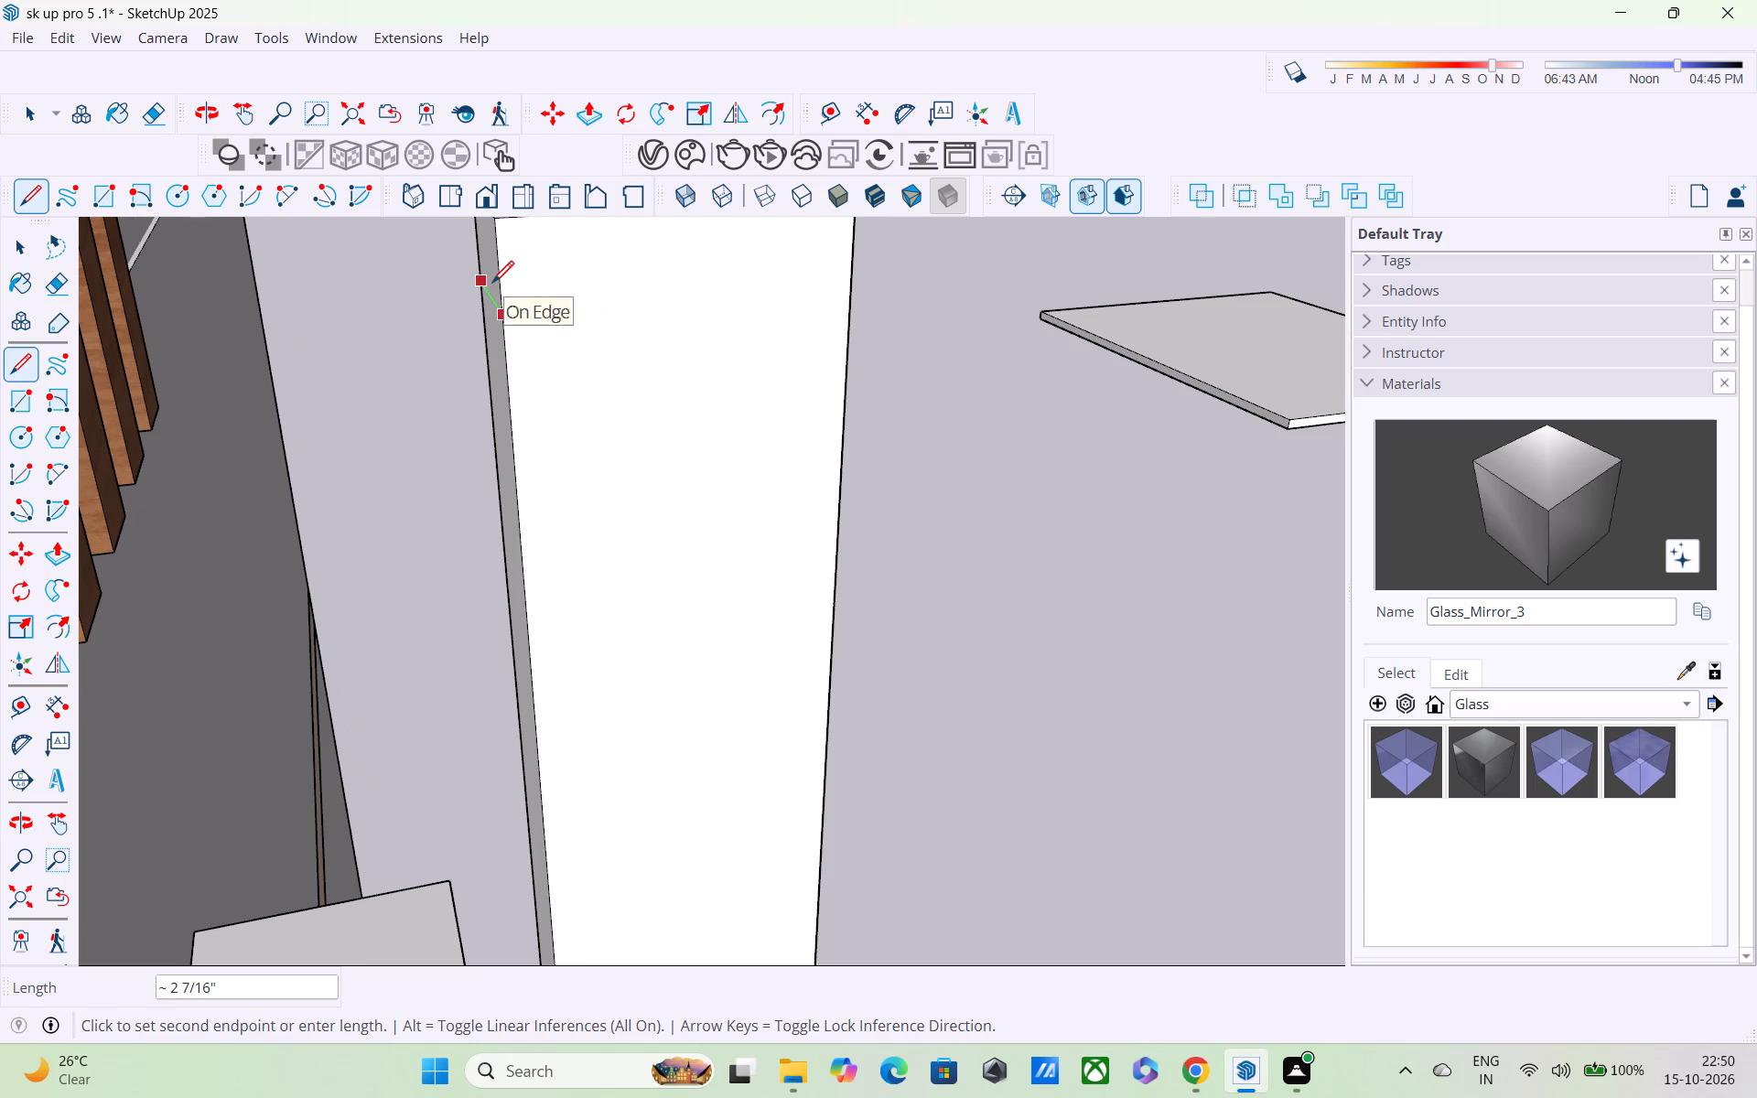
left_click(478, 281)
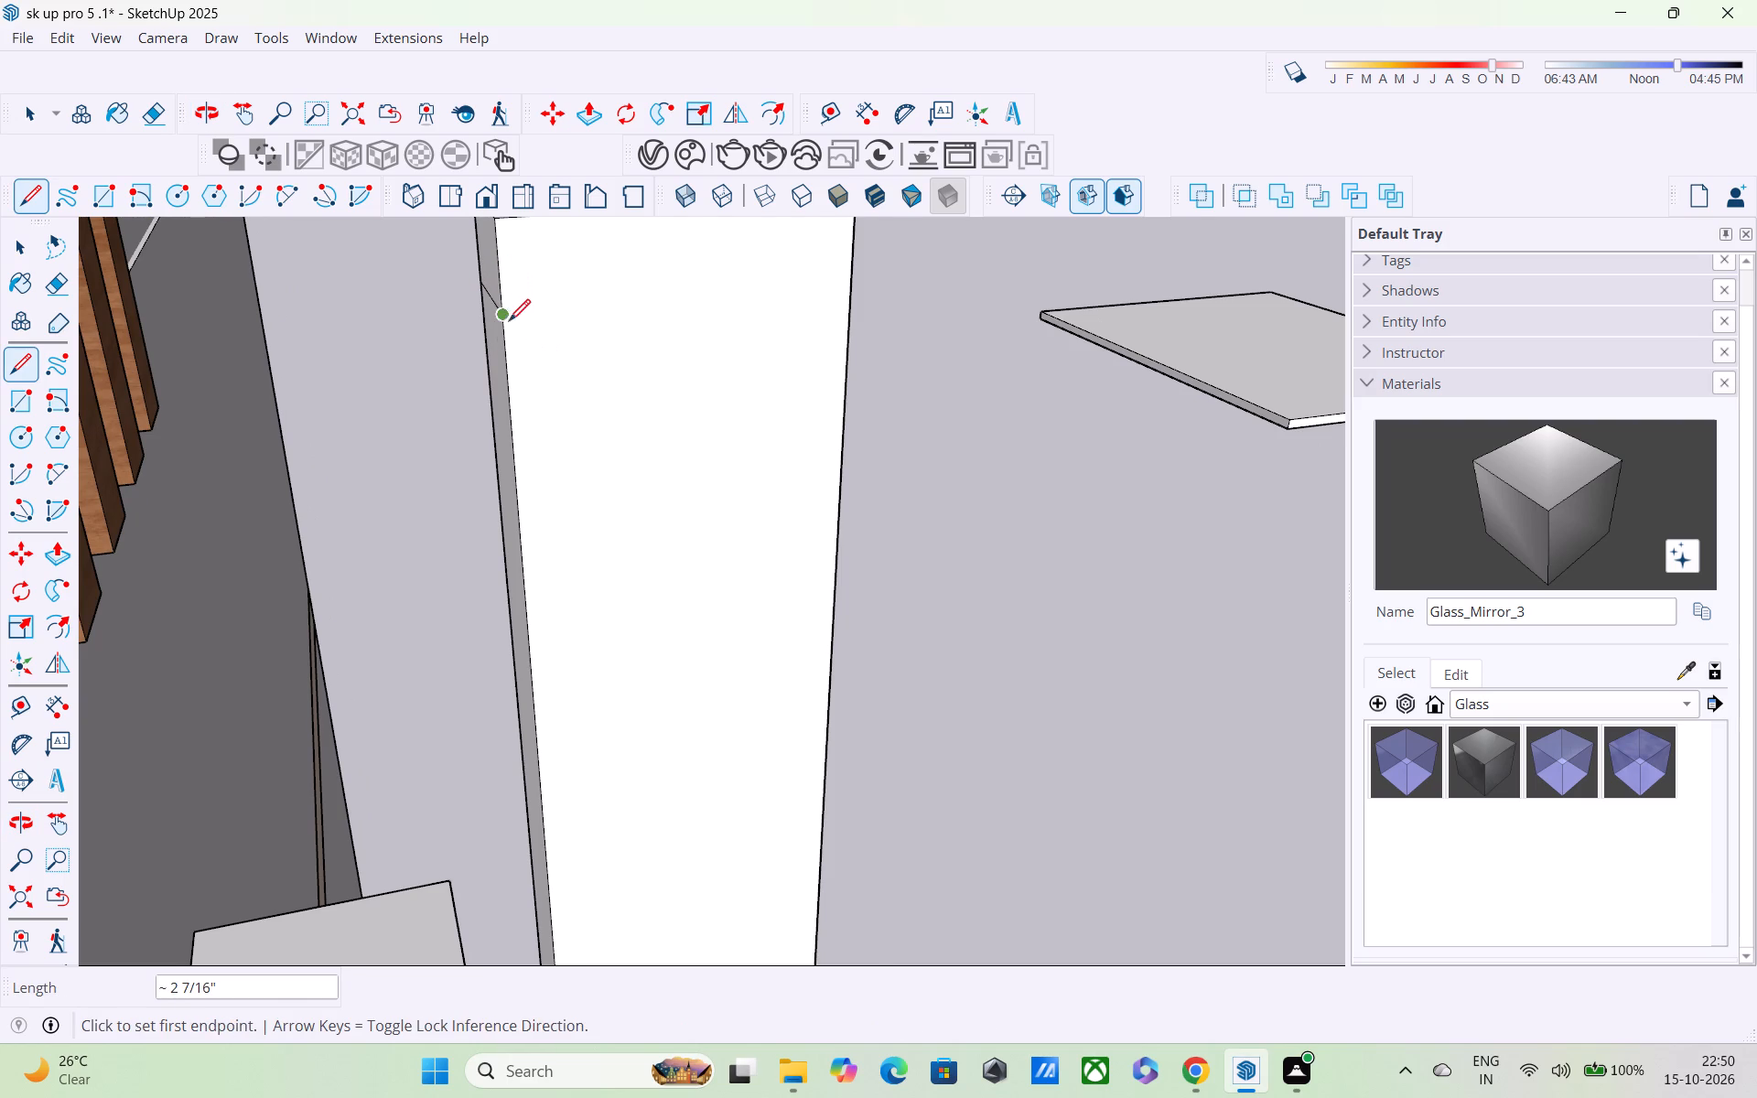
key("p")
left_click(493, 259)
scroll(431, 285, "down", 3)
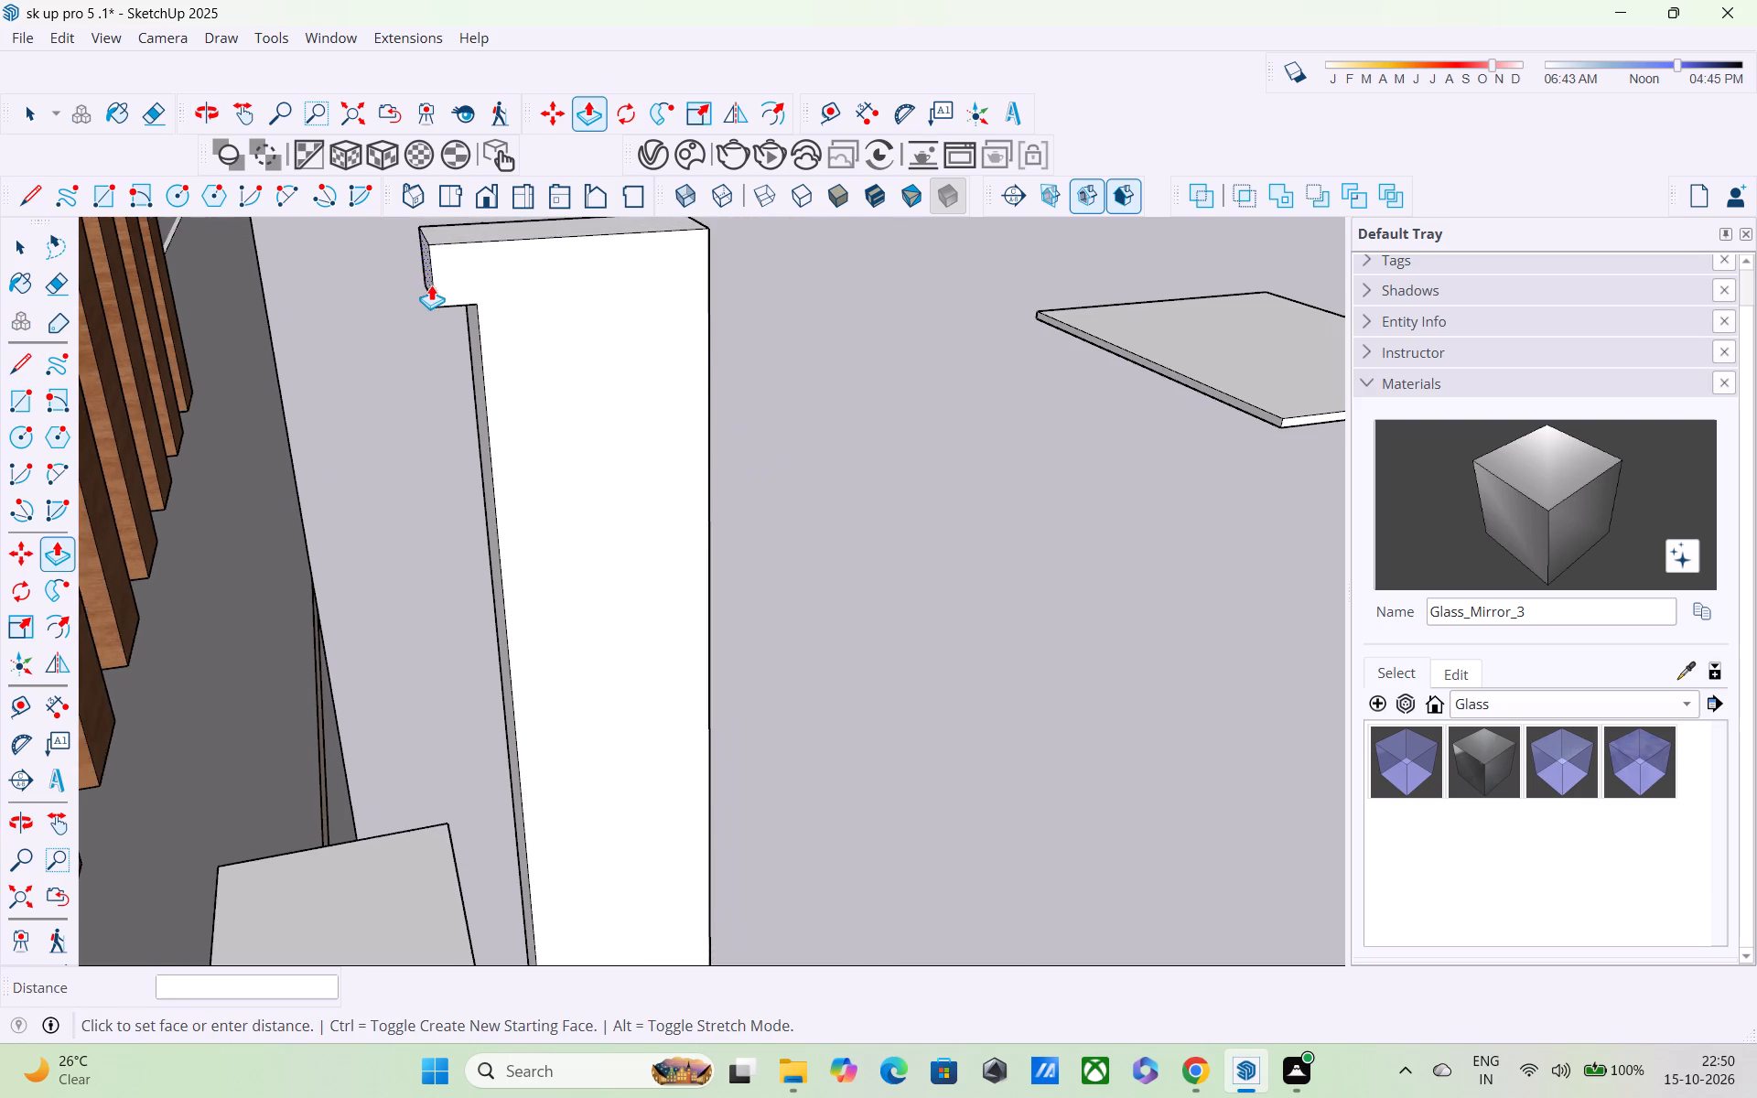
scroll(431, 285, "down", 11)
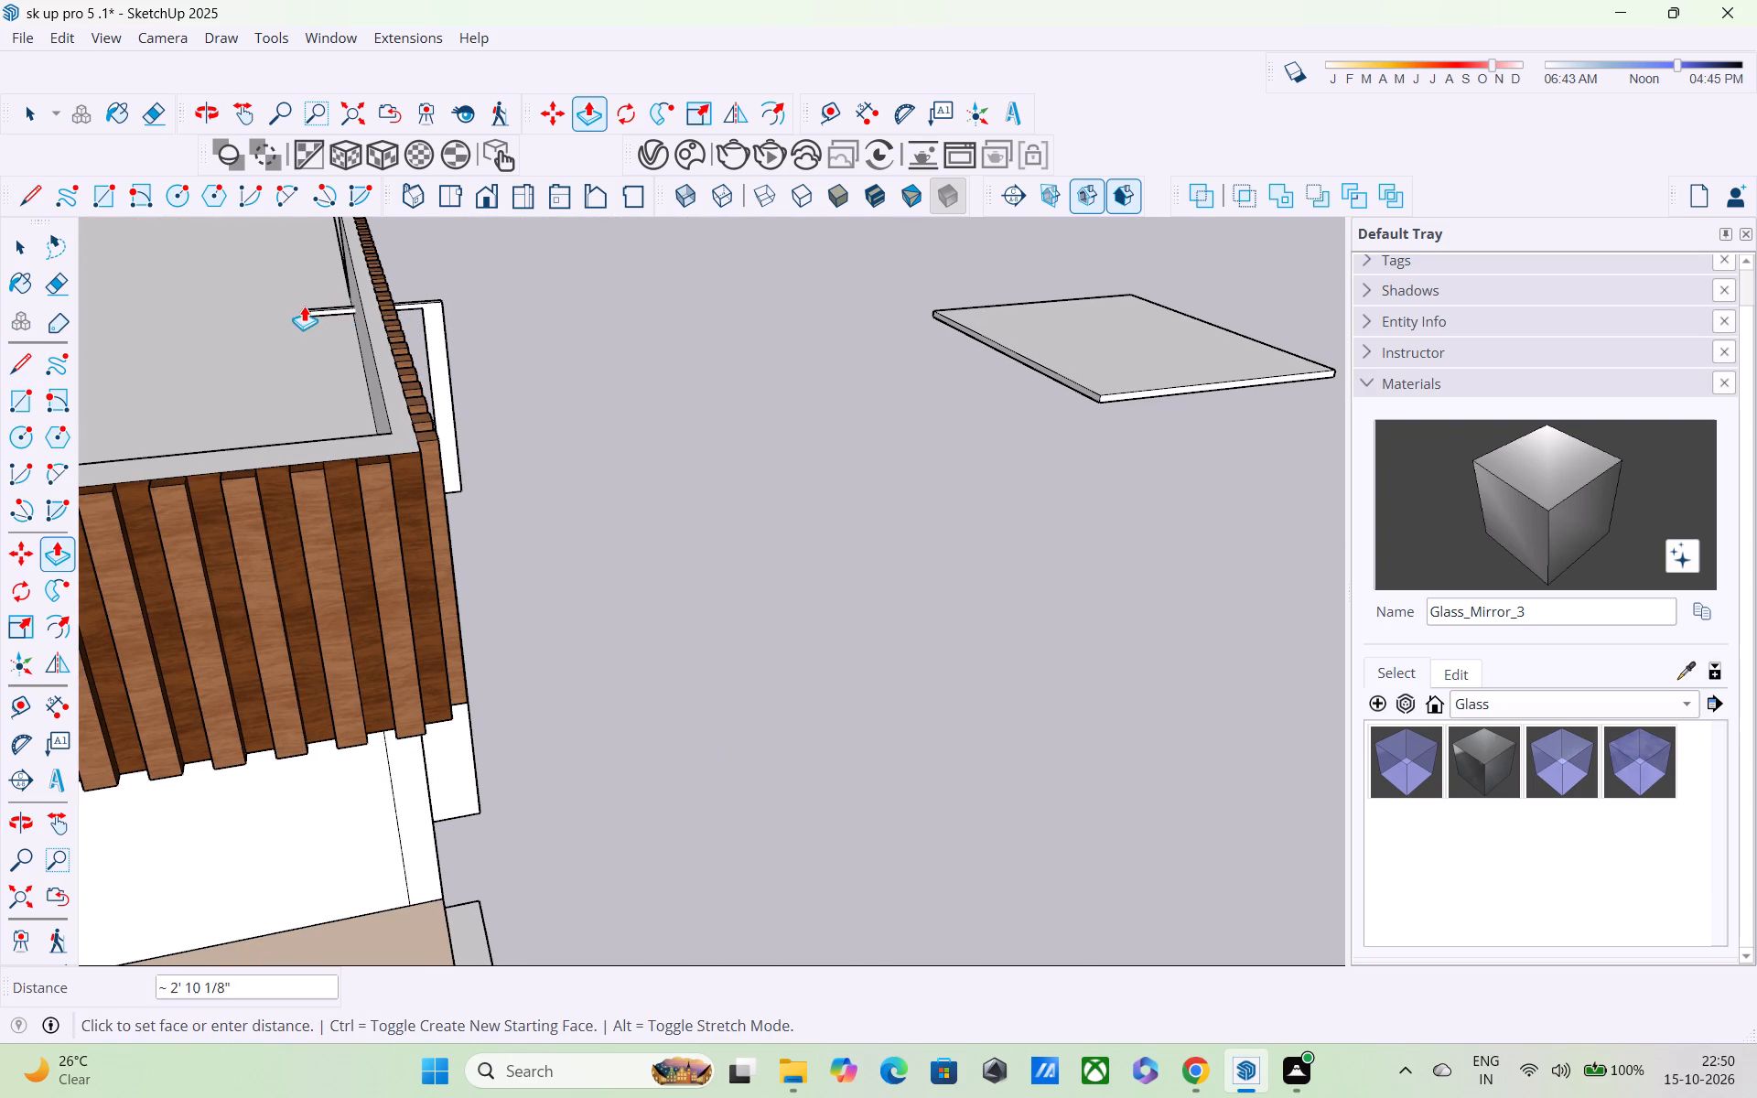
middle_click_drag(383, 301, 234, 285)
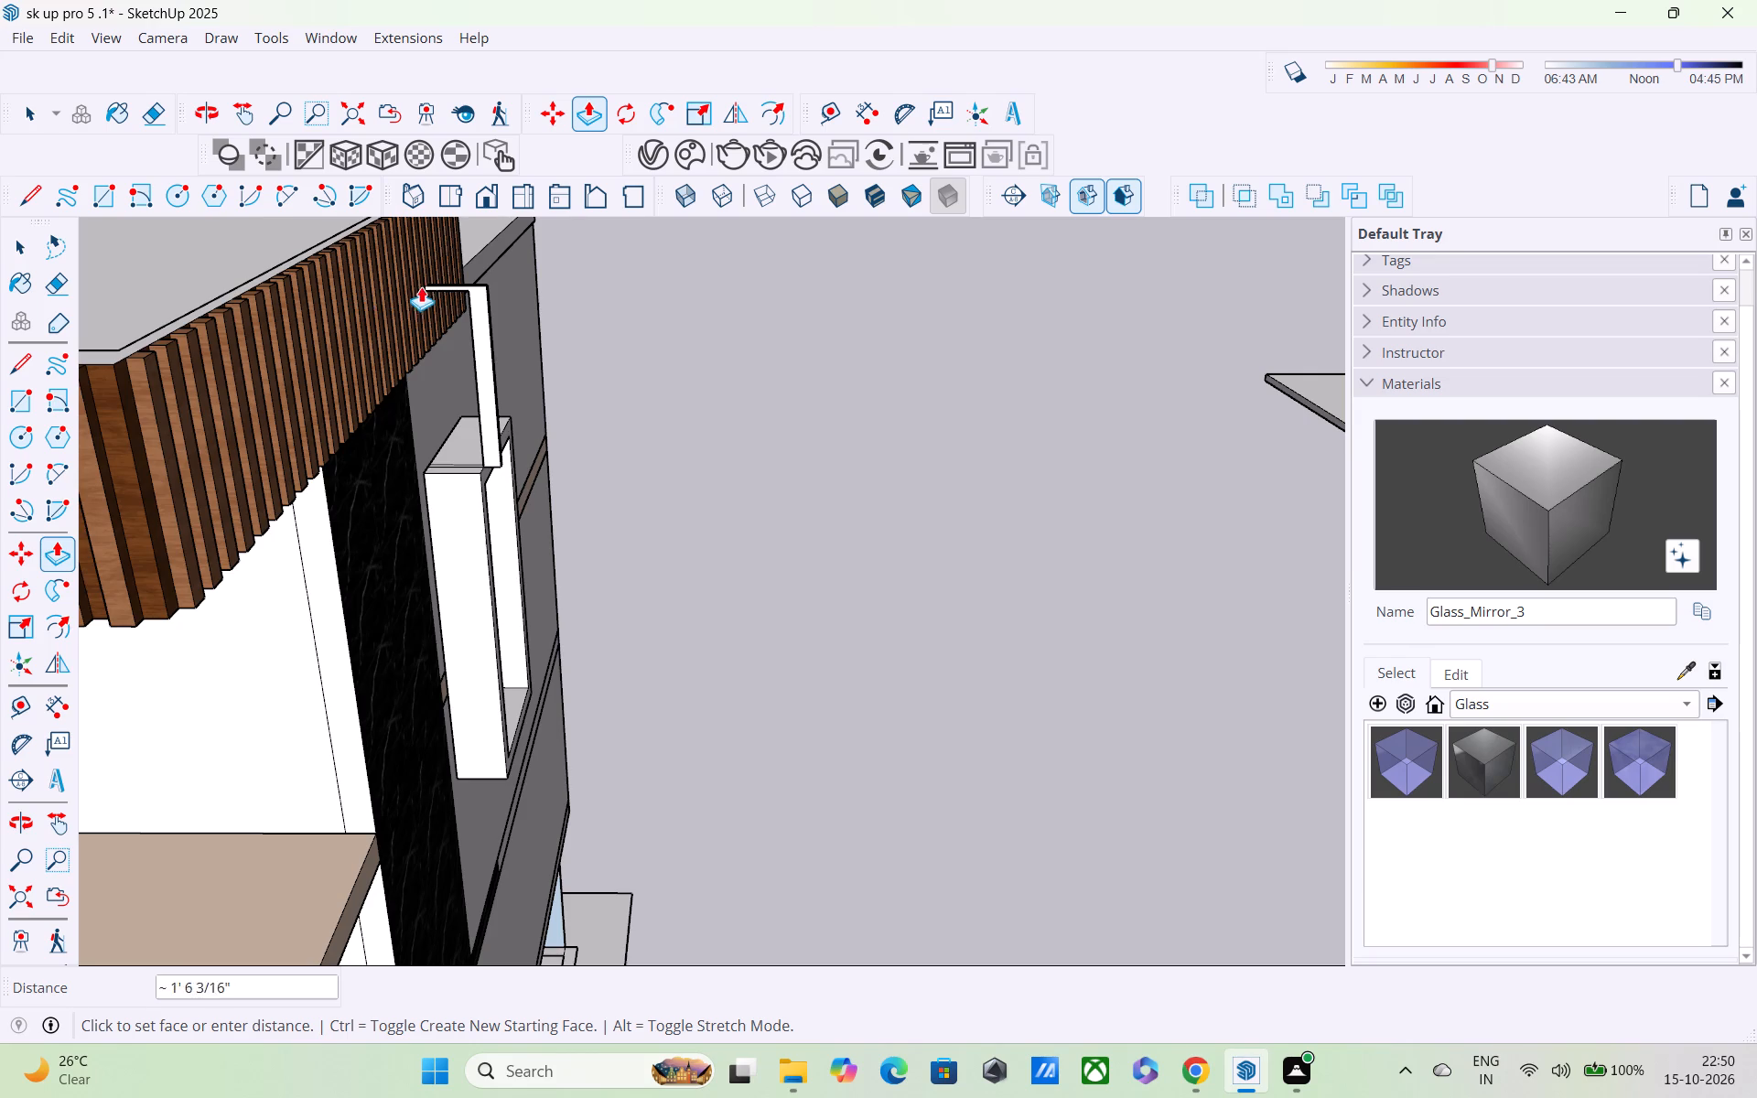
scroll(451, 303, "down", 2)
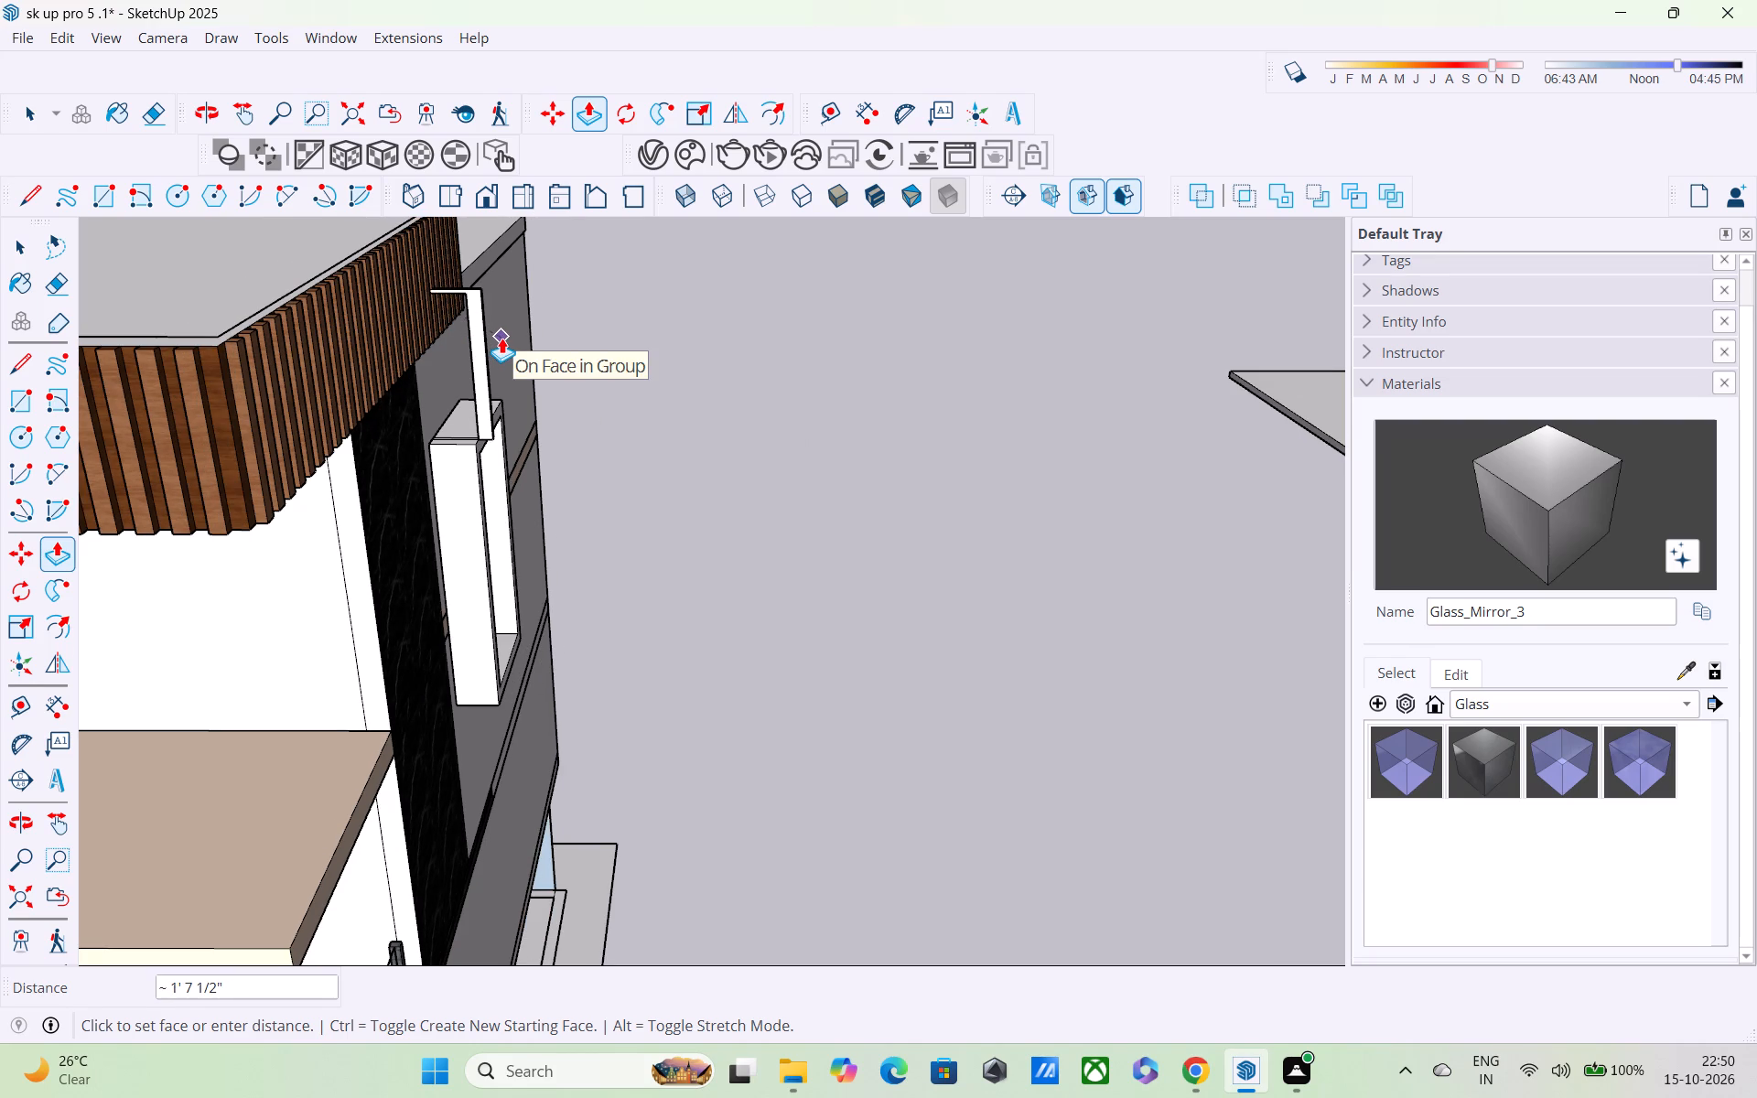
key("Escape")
Push the post's outer front face inward about 3 5/16" to reduce its depth.
middle_click_drag(497, 382, 326, 415)
scroll(432, 366, "up", 3)
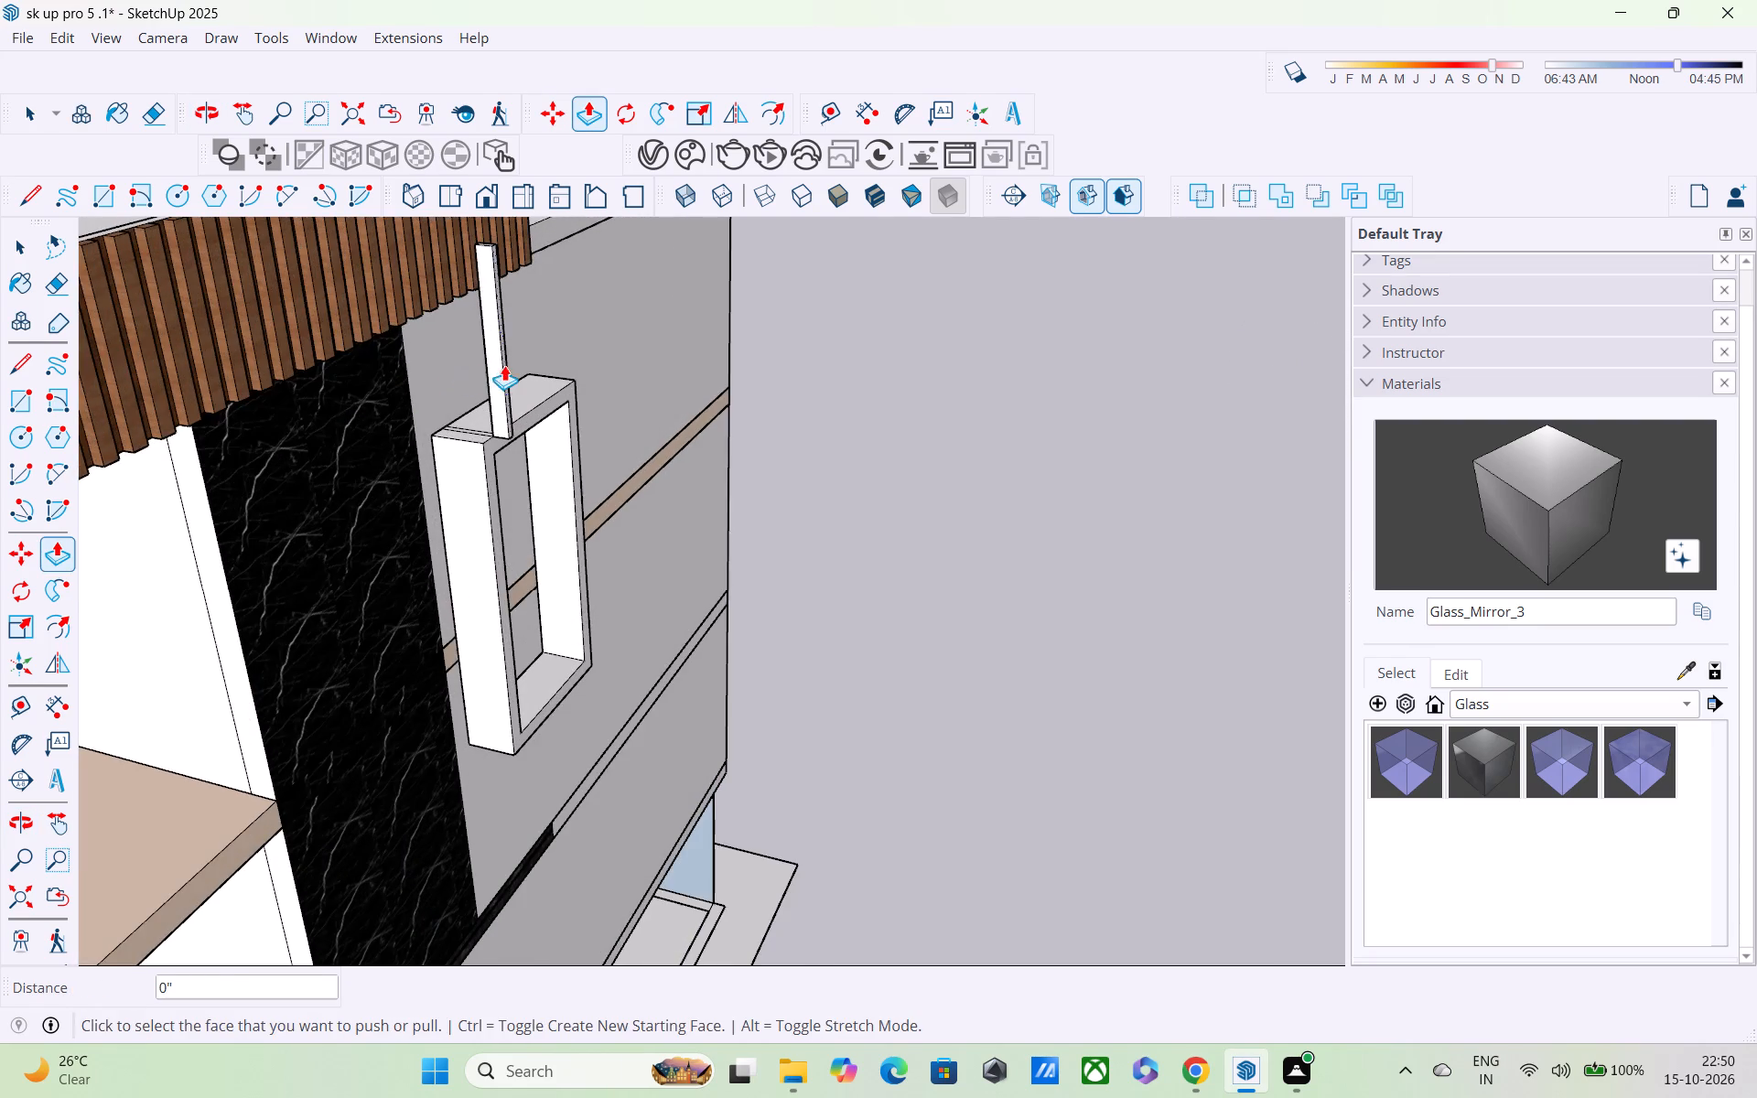
middle_click_drag(504, 365, 34, 476)
scroll(622, 285, "up", 3)
middle_click_drag(623, 286, 275, 353)
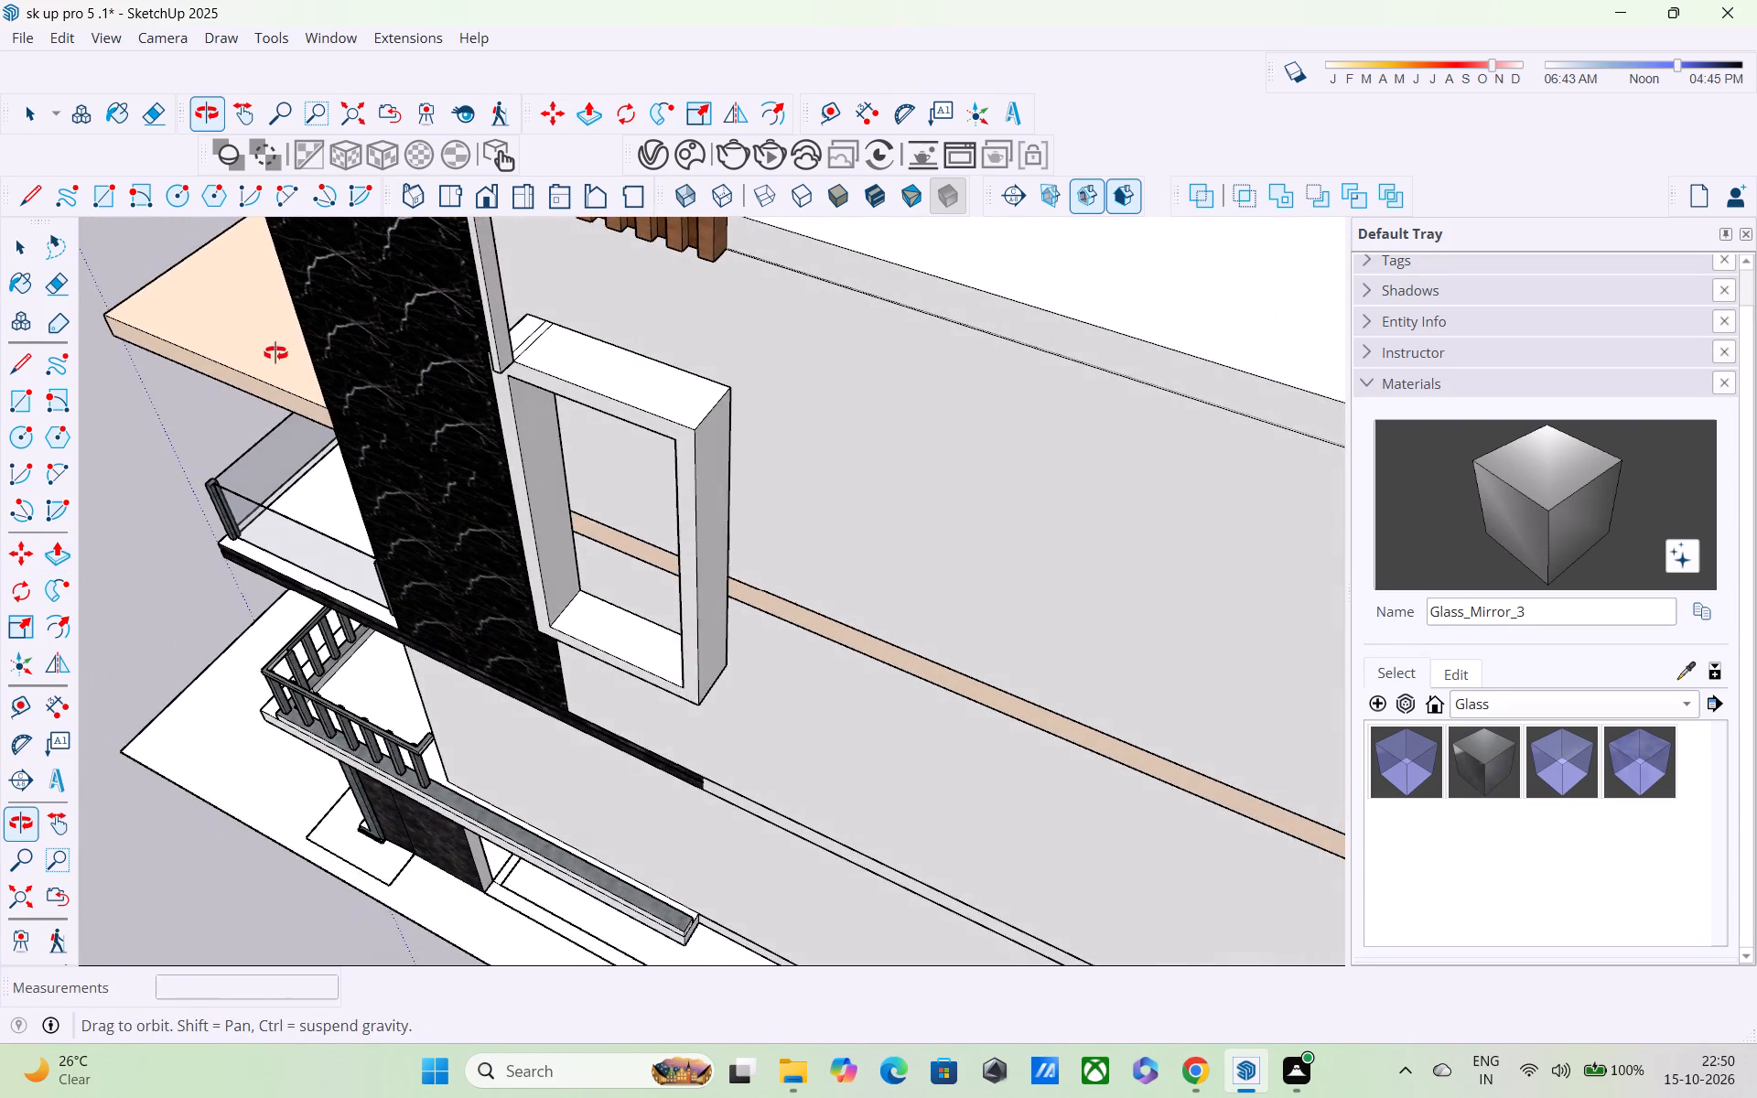
middle_click_drag(275, 353, 275, 348)
scroll(440, 298, "up", 3)
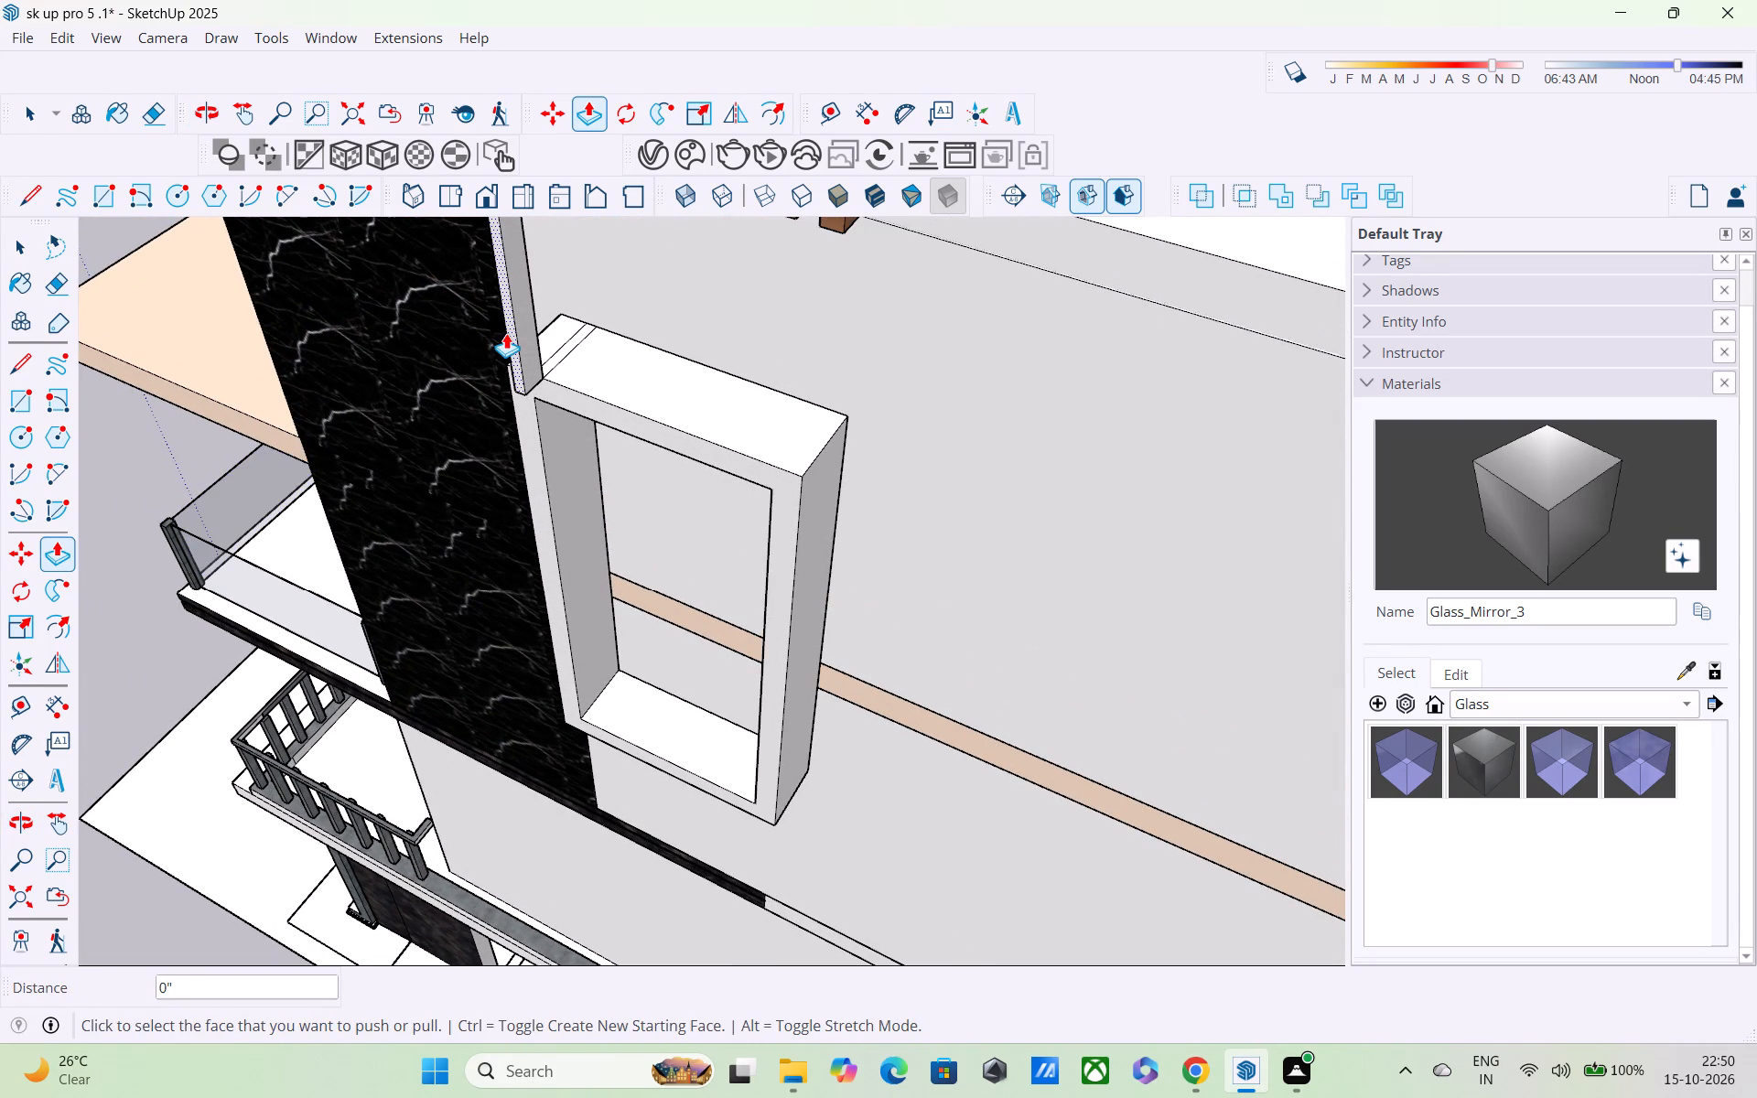
left_click(506, 333)
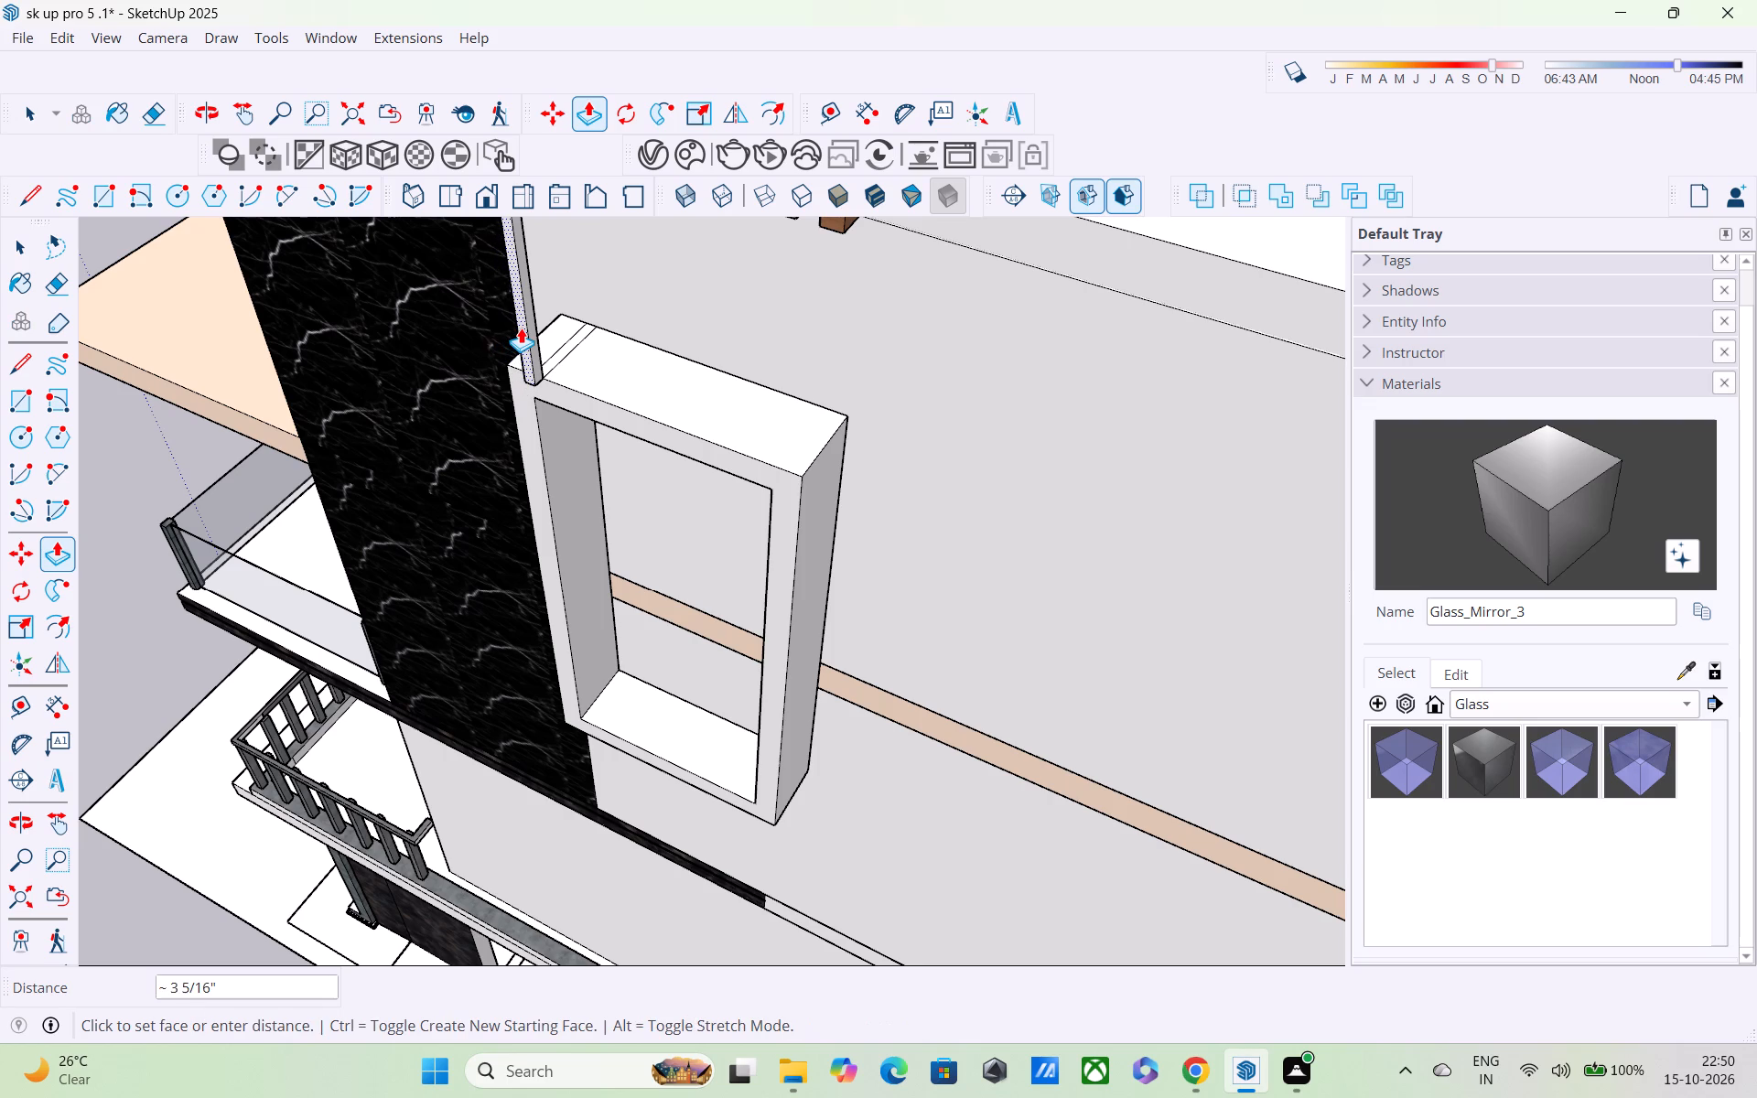
left_click(521, 328)
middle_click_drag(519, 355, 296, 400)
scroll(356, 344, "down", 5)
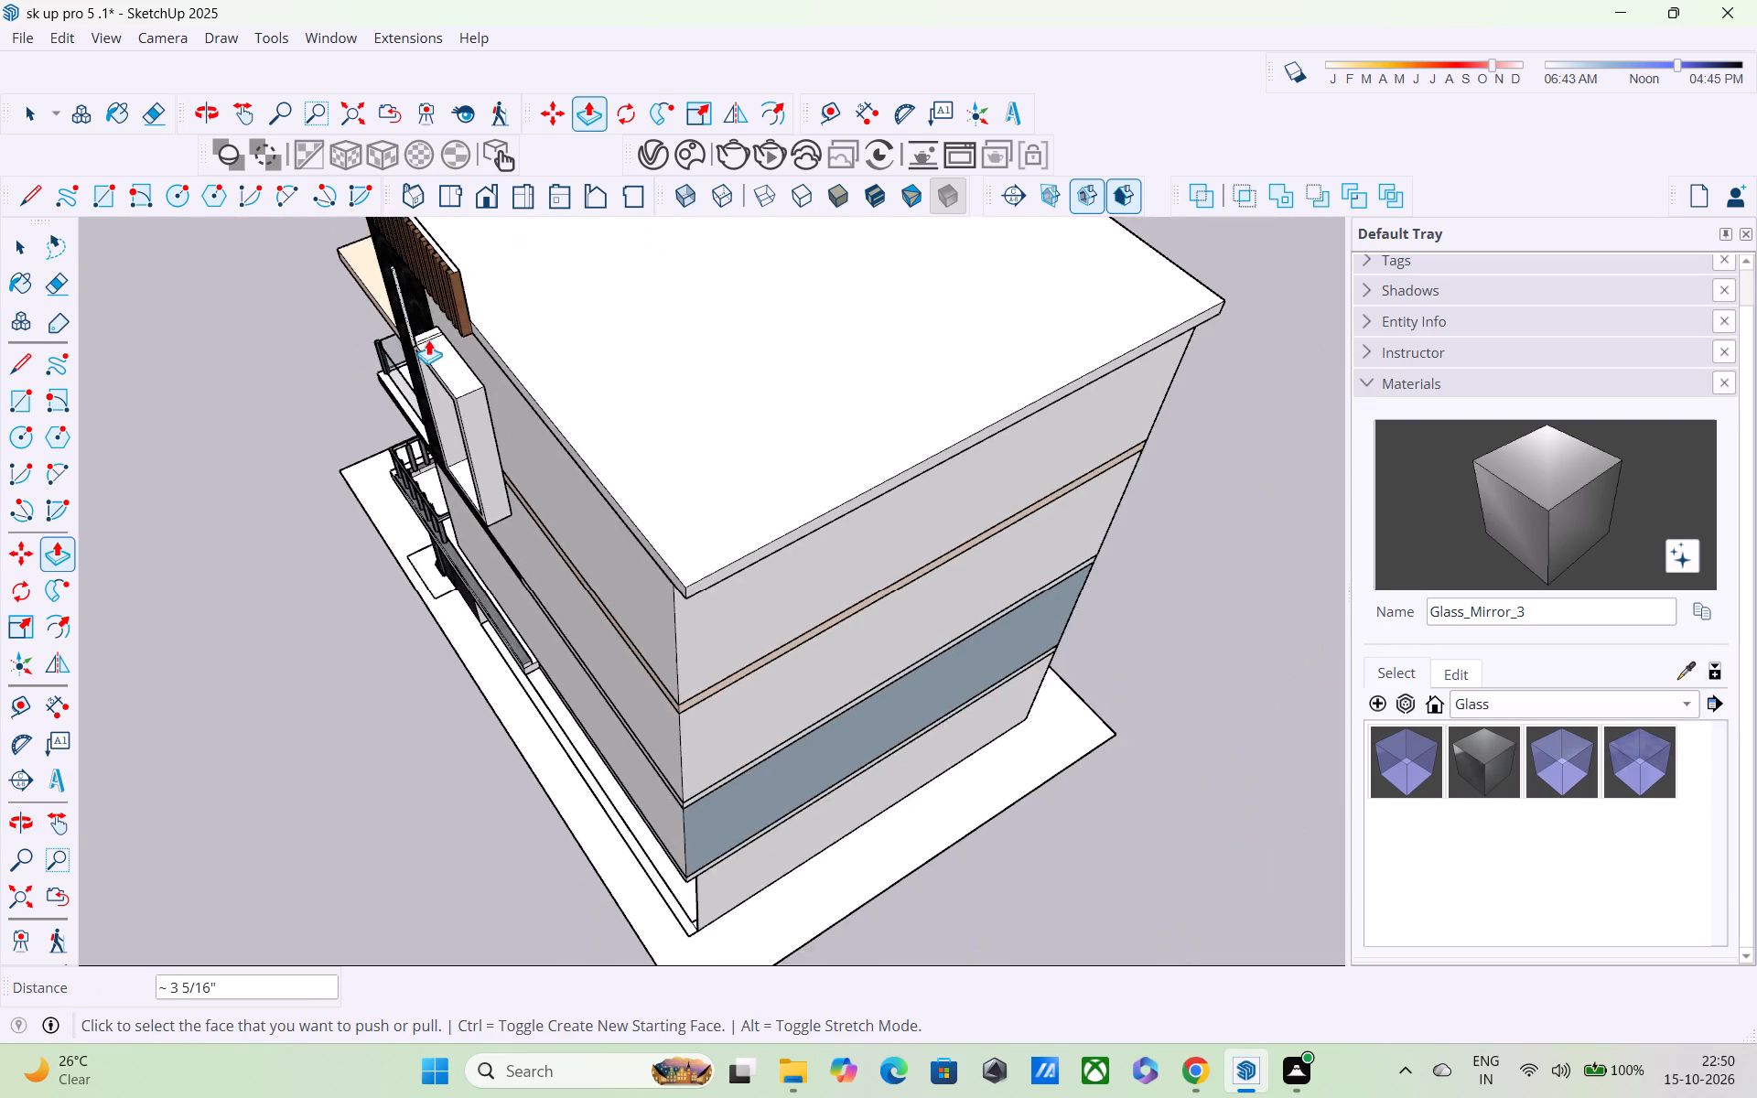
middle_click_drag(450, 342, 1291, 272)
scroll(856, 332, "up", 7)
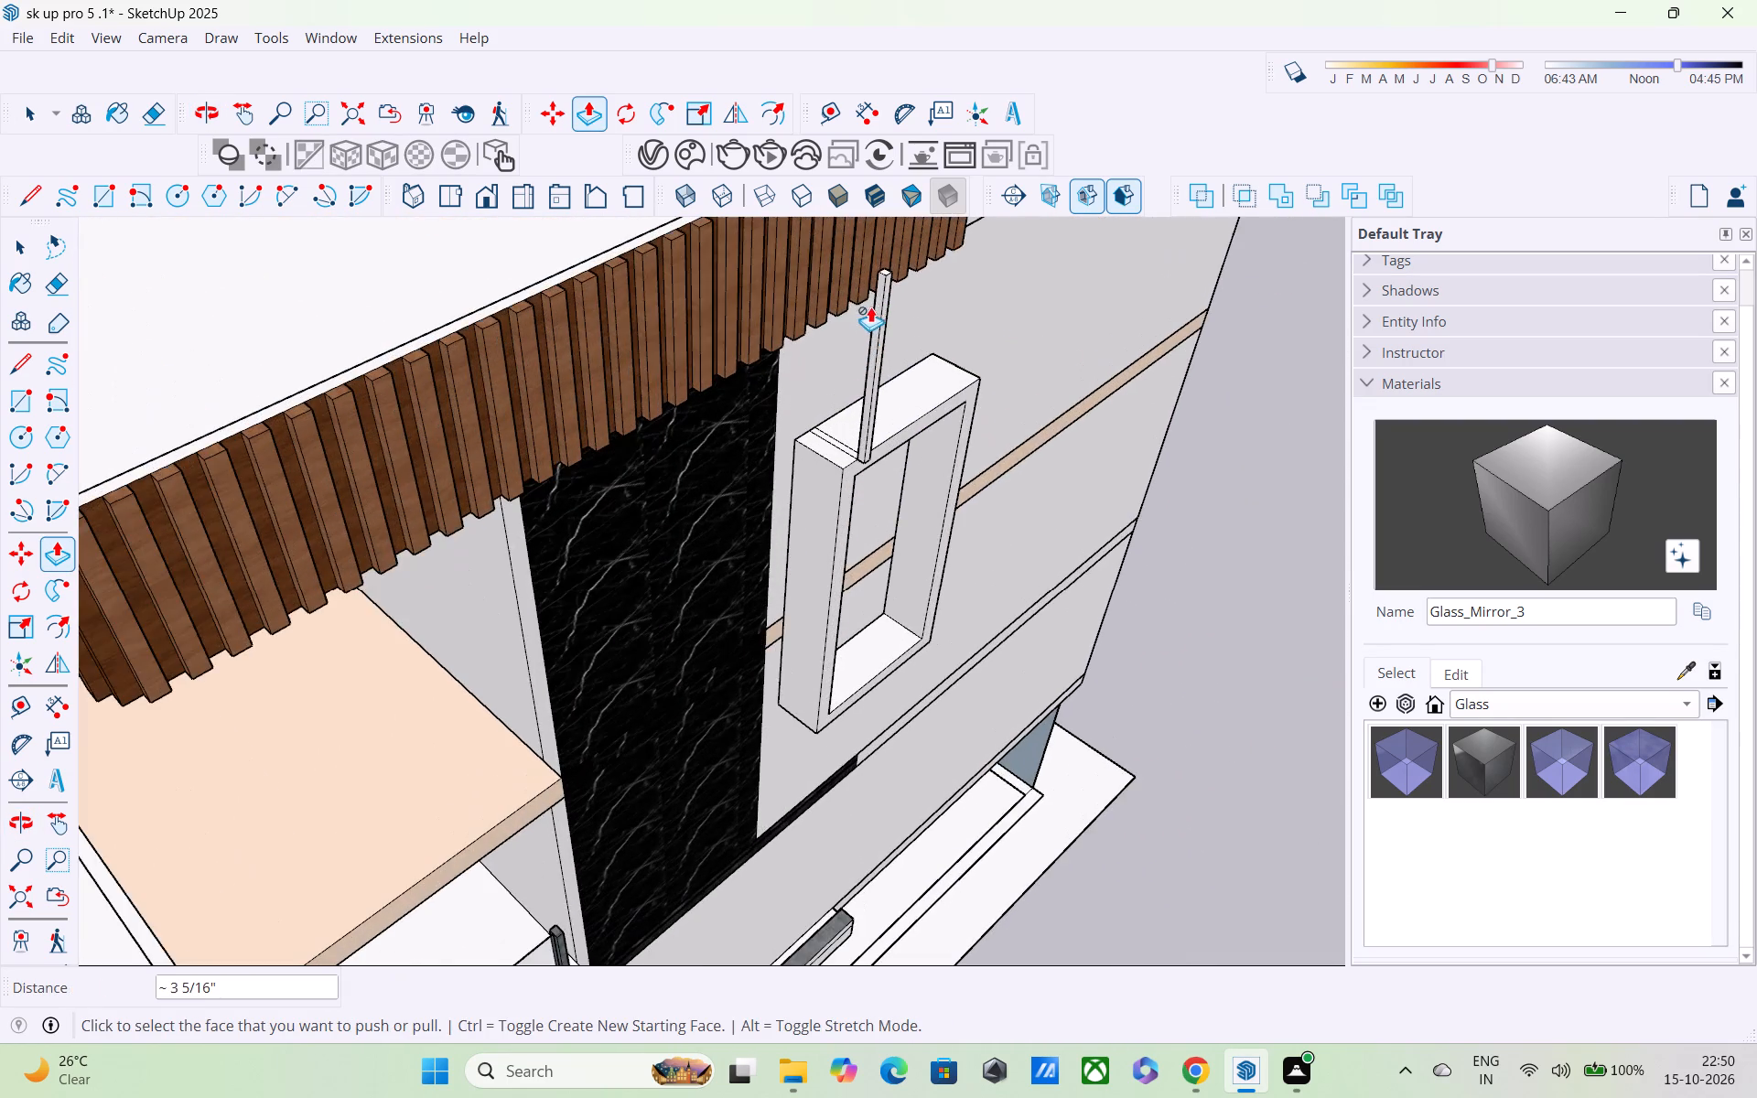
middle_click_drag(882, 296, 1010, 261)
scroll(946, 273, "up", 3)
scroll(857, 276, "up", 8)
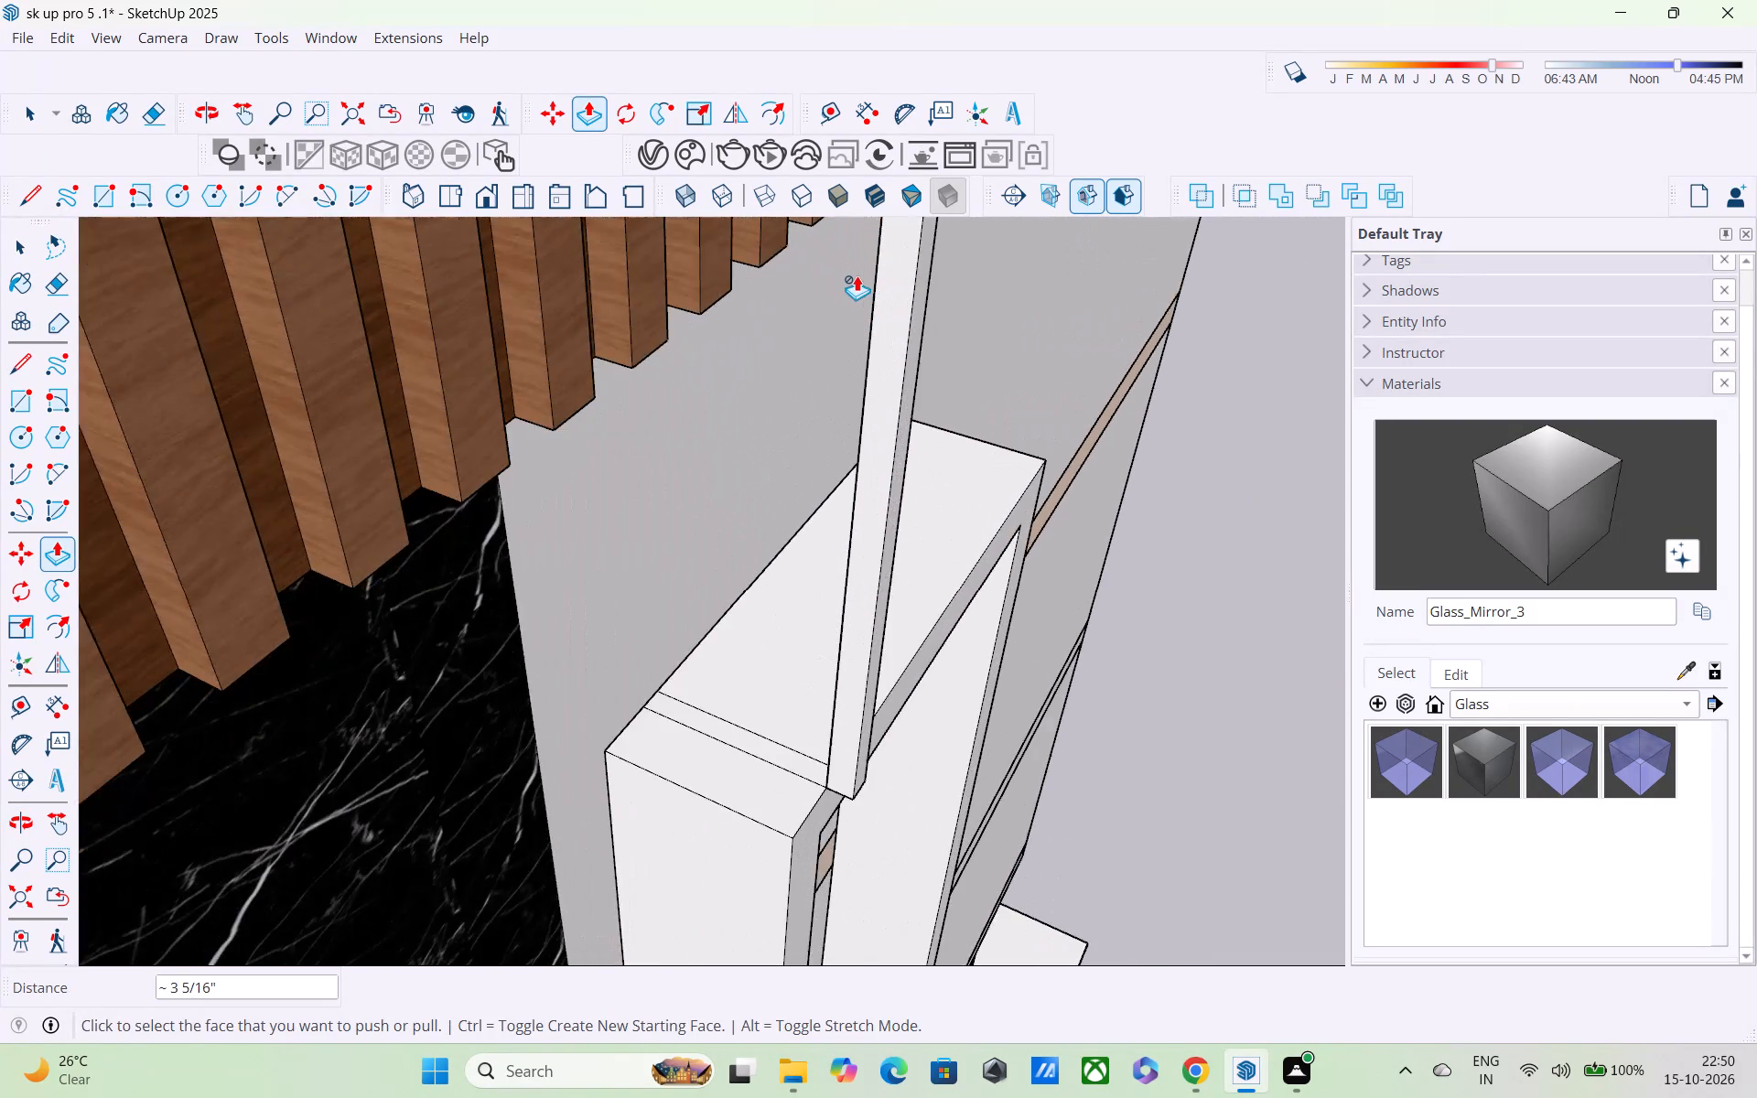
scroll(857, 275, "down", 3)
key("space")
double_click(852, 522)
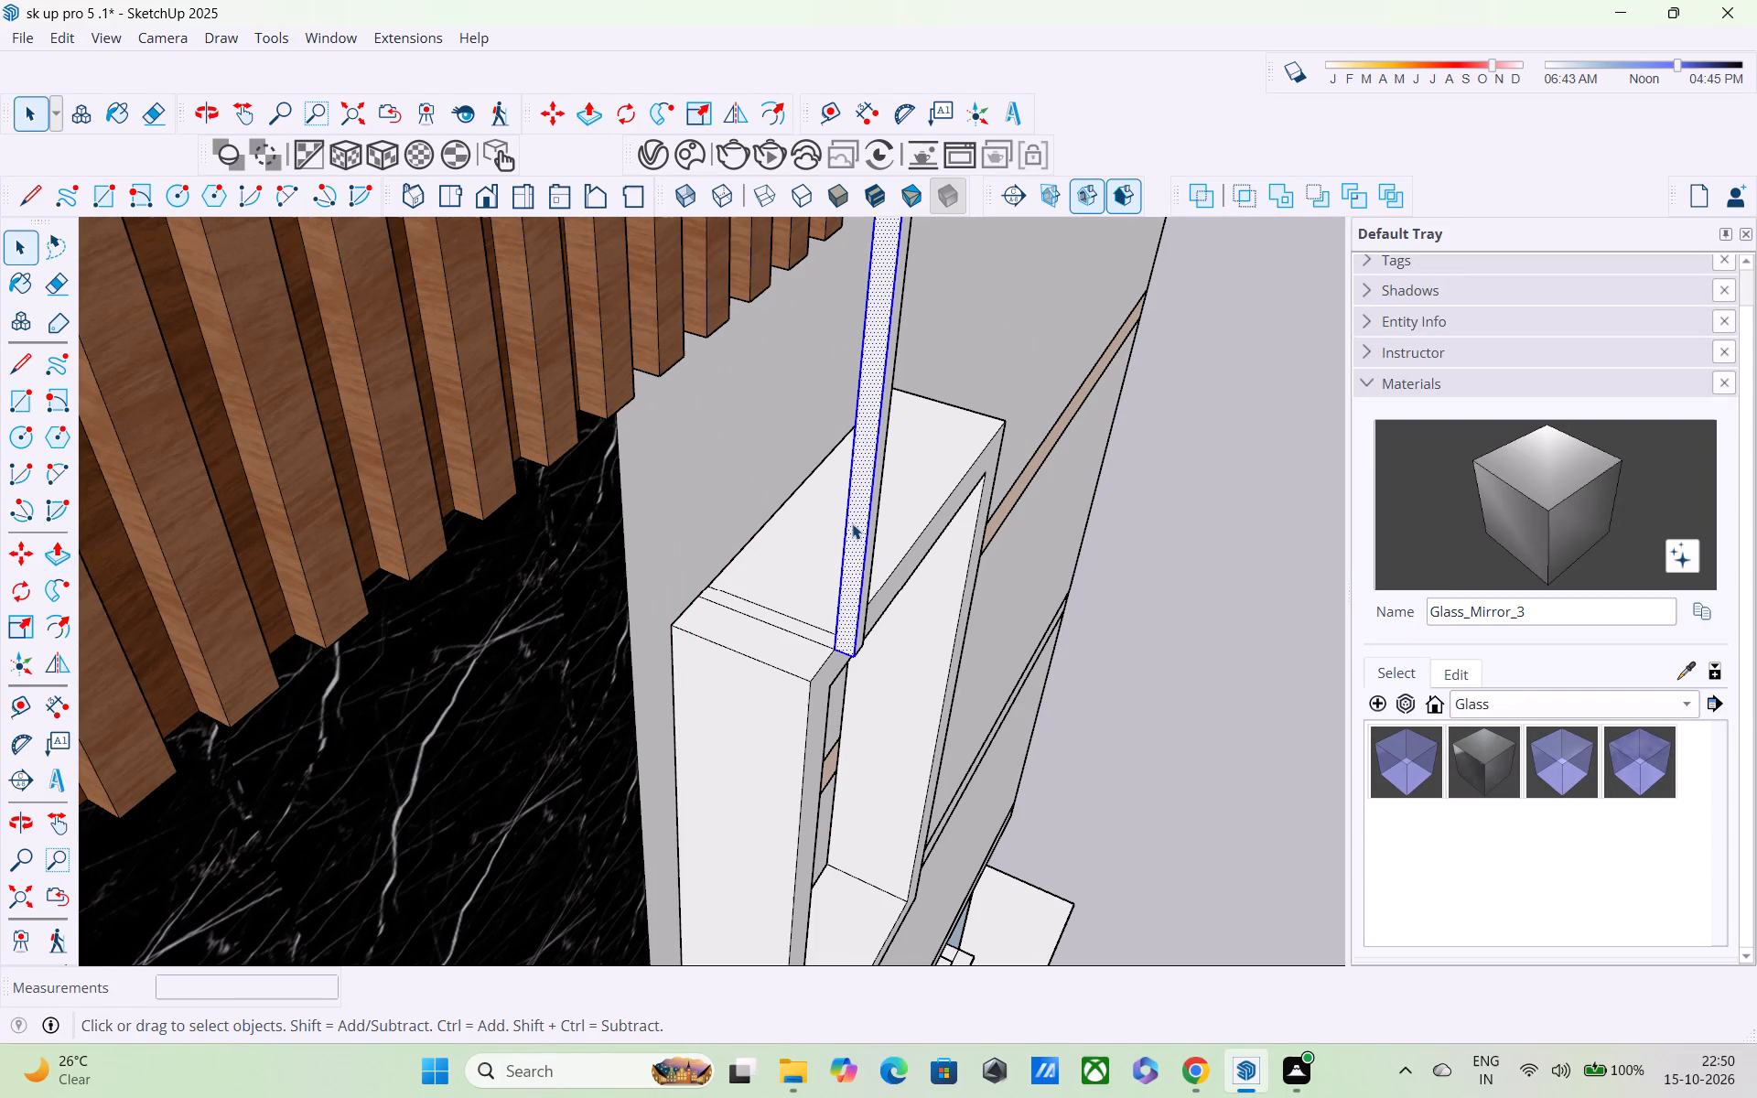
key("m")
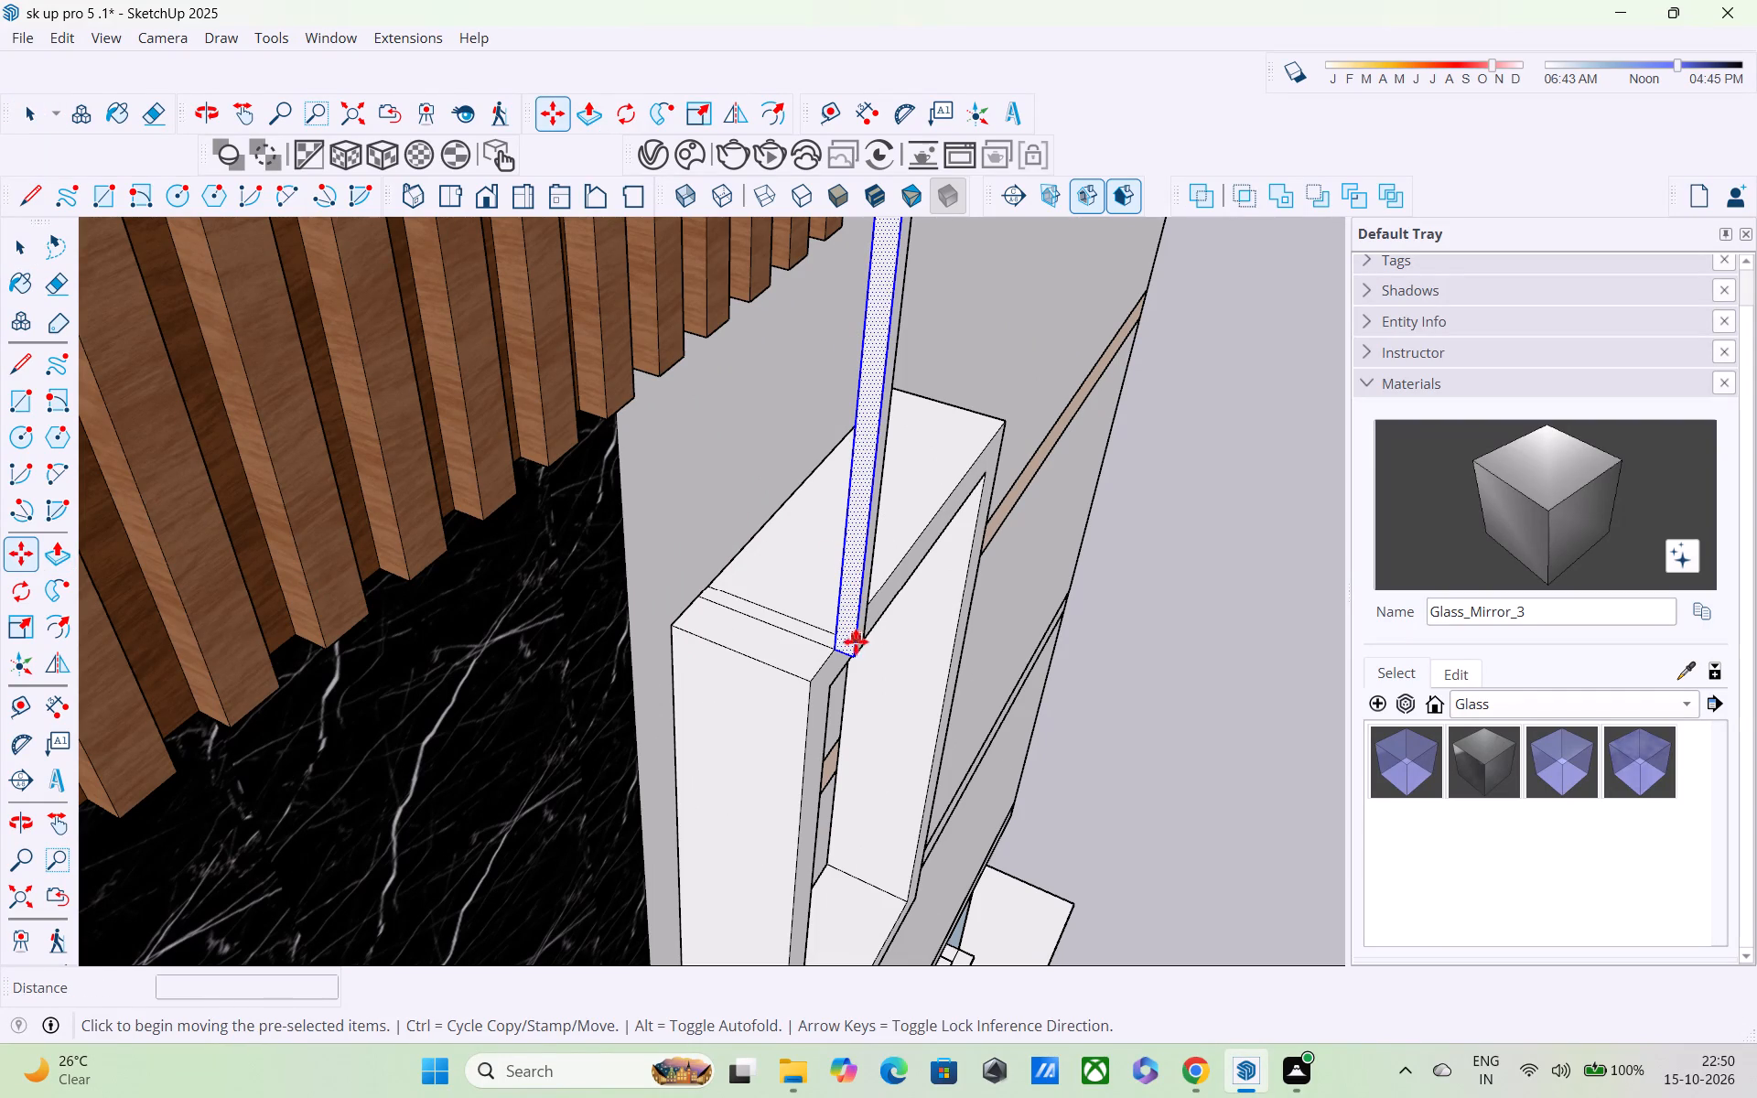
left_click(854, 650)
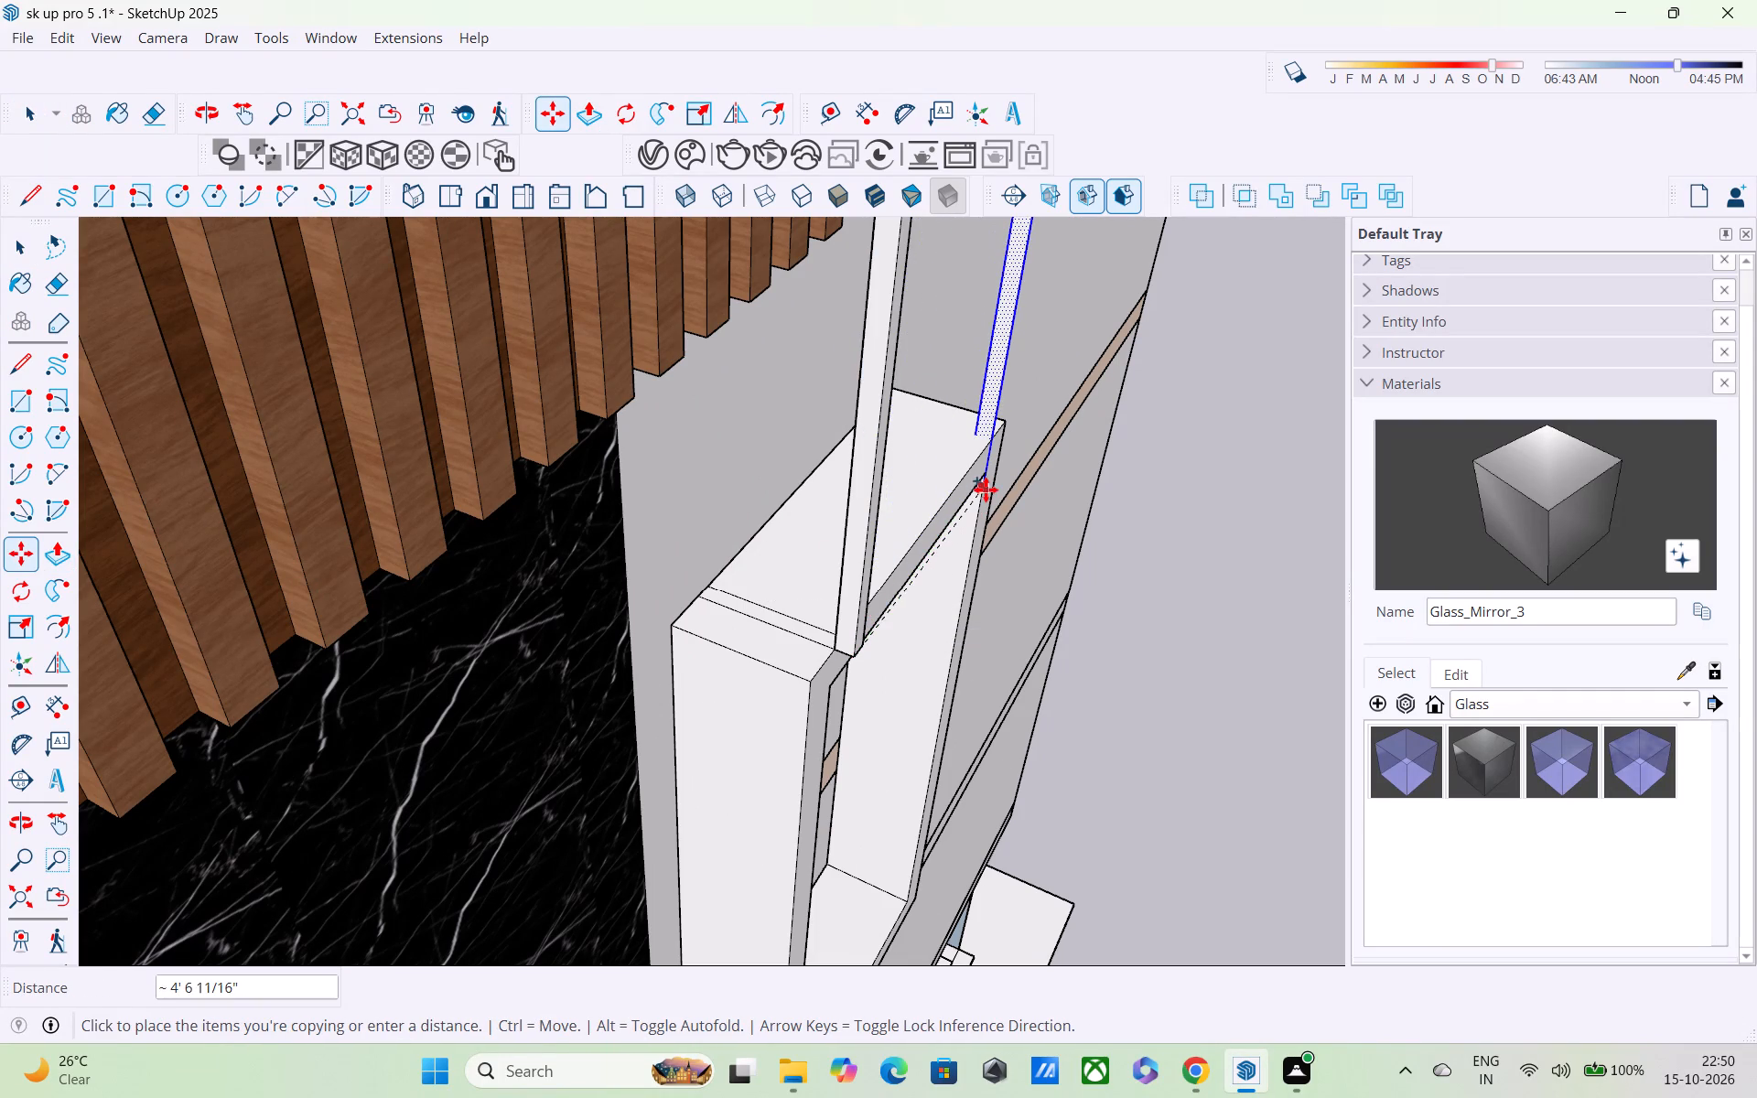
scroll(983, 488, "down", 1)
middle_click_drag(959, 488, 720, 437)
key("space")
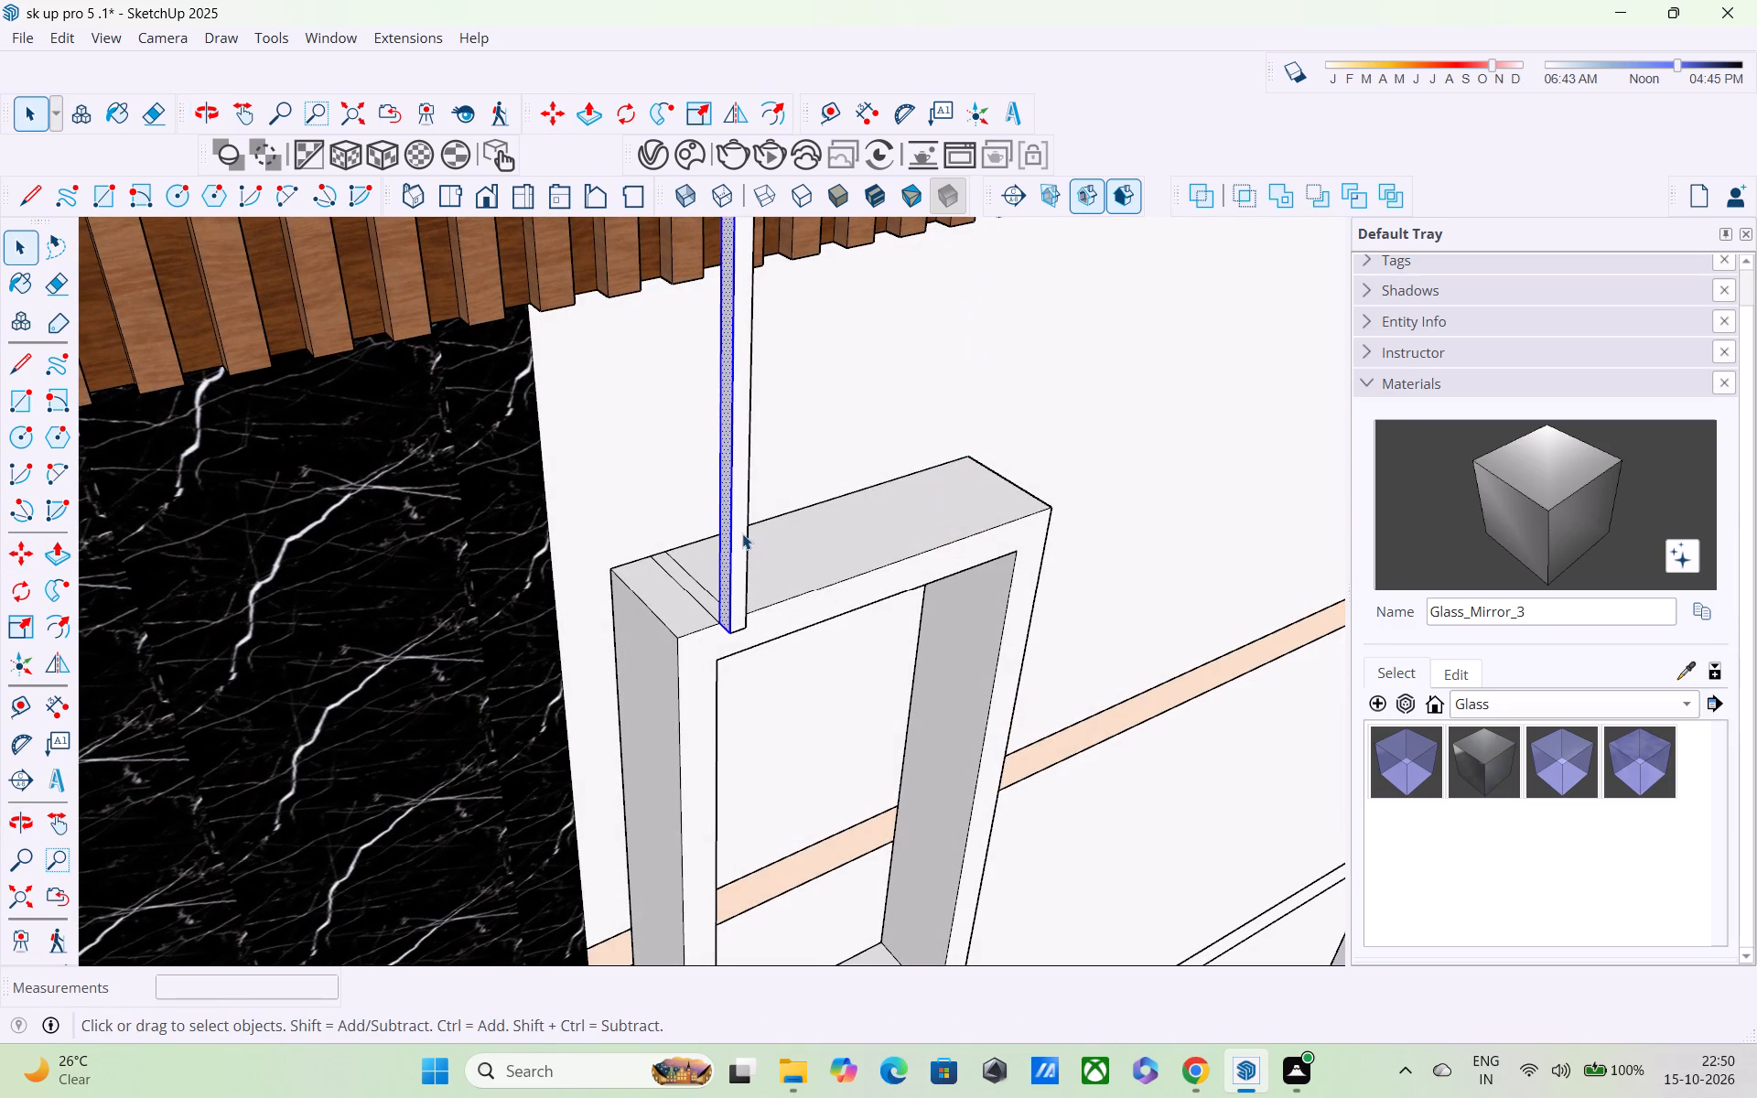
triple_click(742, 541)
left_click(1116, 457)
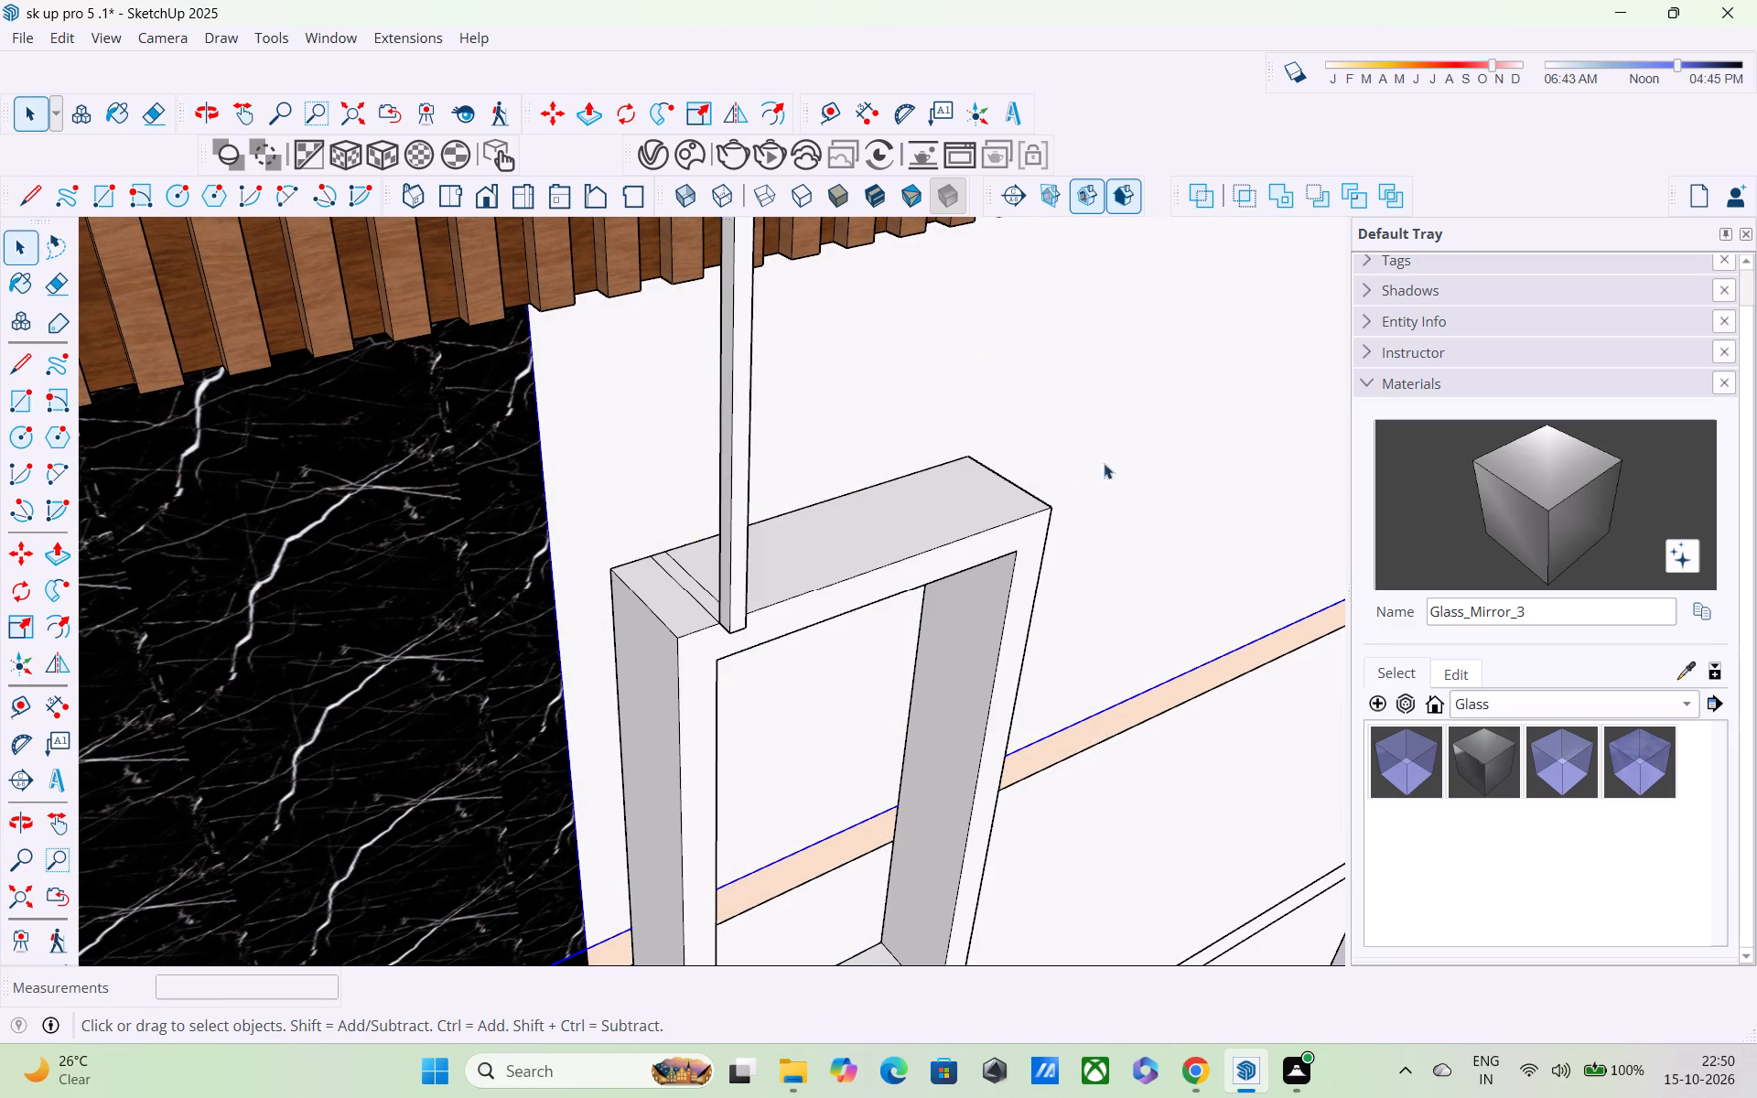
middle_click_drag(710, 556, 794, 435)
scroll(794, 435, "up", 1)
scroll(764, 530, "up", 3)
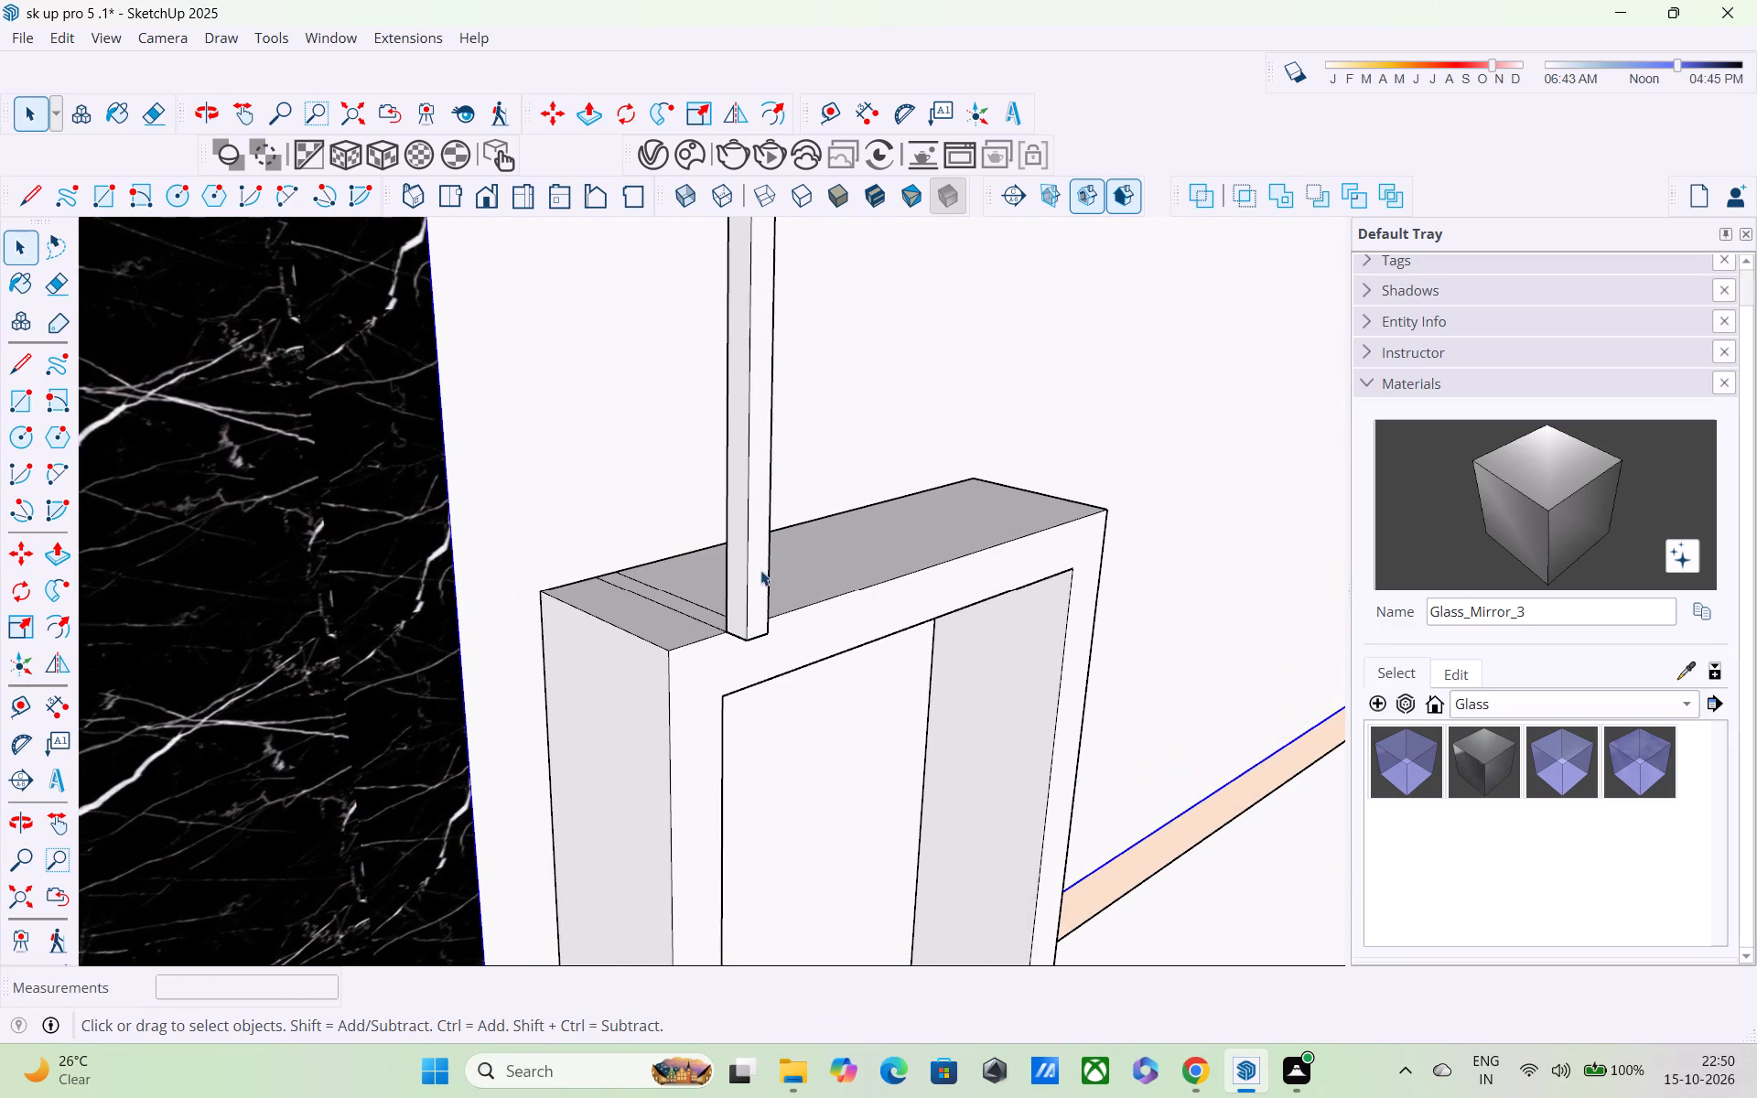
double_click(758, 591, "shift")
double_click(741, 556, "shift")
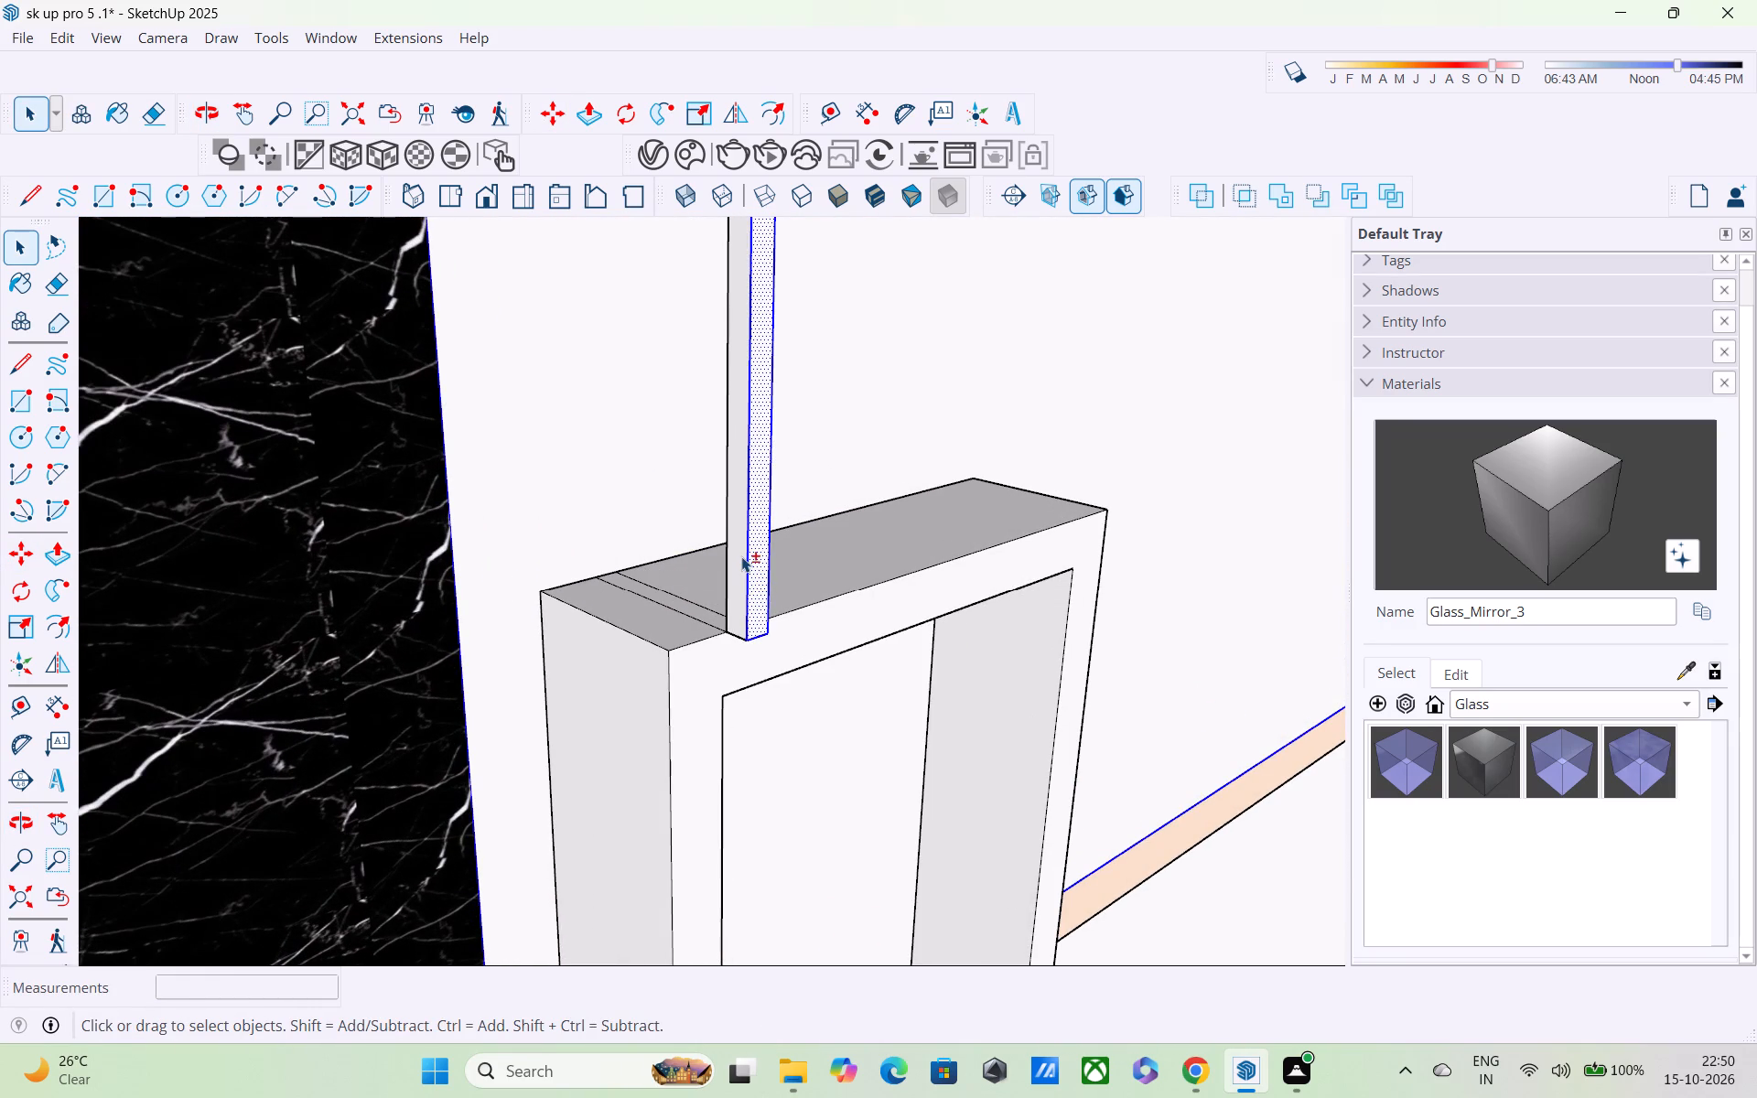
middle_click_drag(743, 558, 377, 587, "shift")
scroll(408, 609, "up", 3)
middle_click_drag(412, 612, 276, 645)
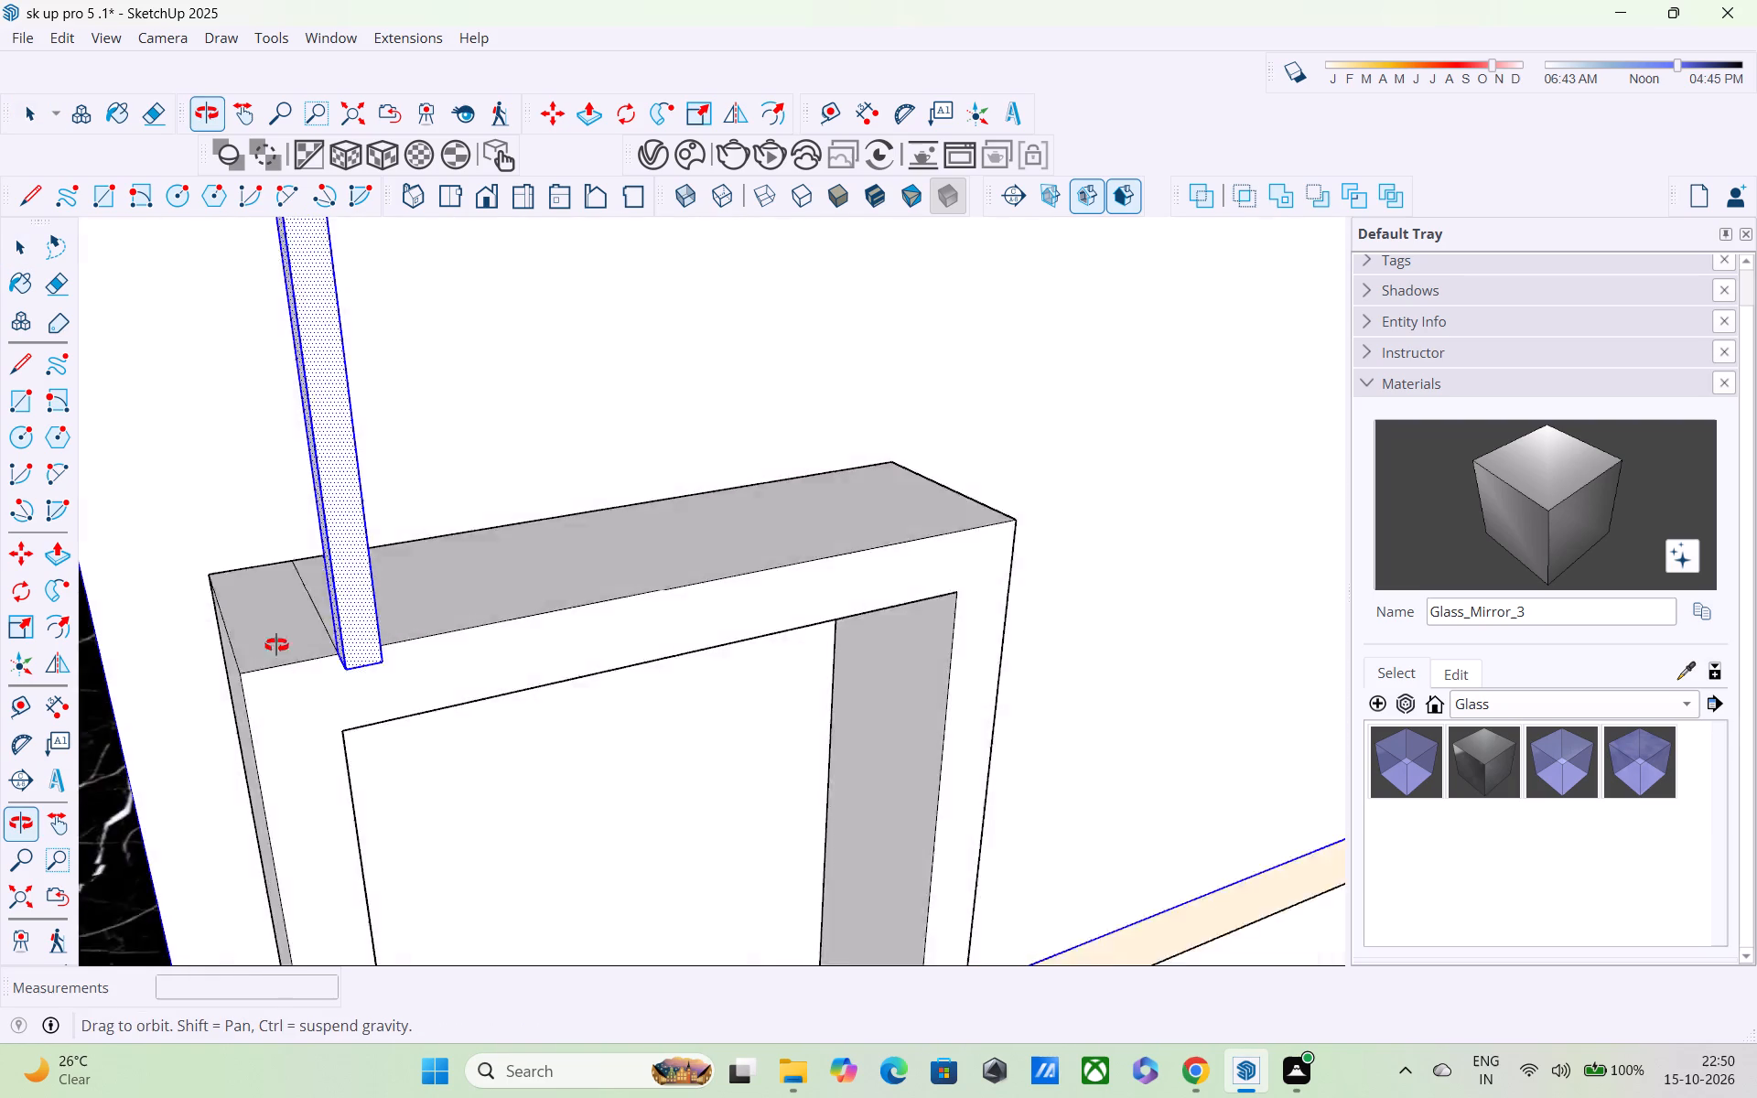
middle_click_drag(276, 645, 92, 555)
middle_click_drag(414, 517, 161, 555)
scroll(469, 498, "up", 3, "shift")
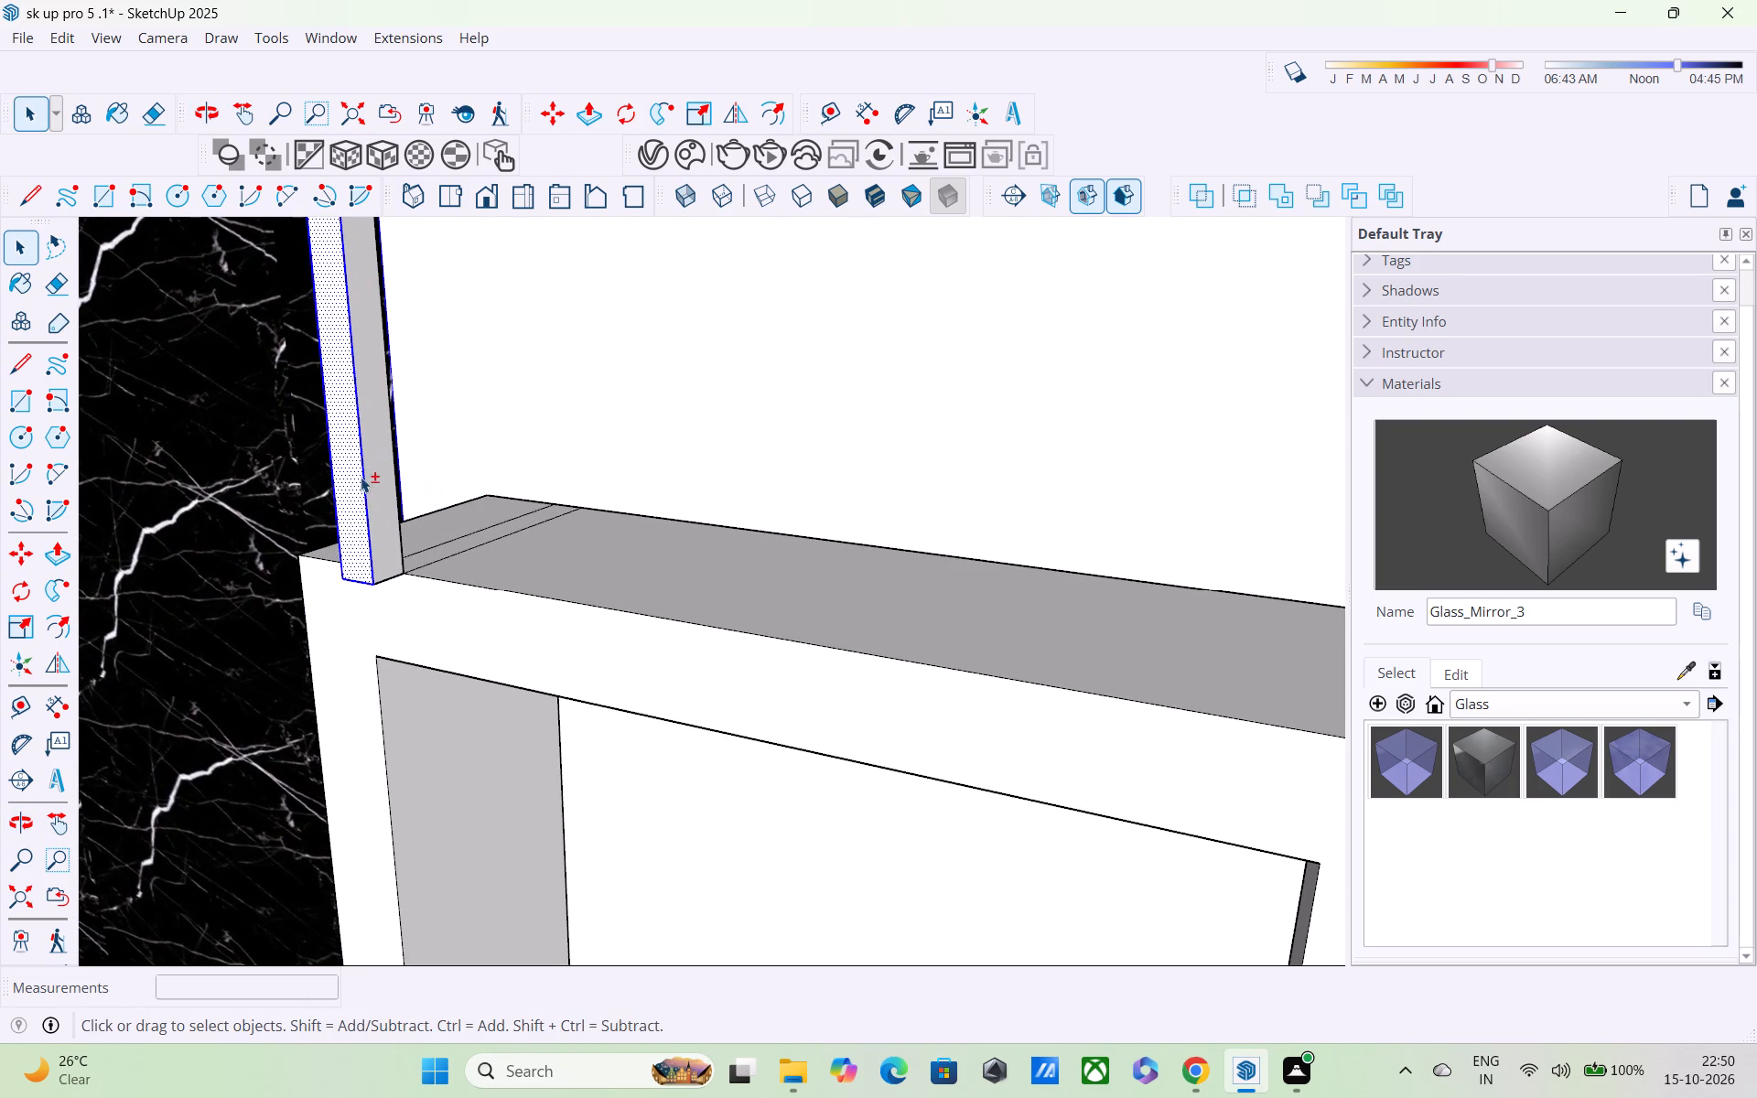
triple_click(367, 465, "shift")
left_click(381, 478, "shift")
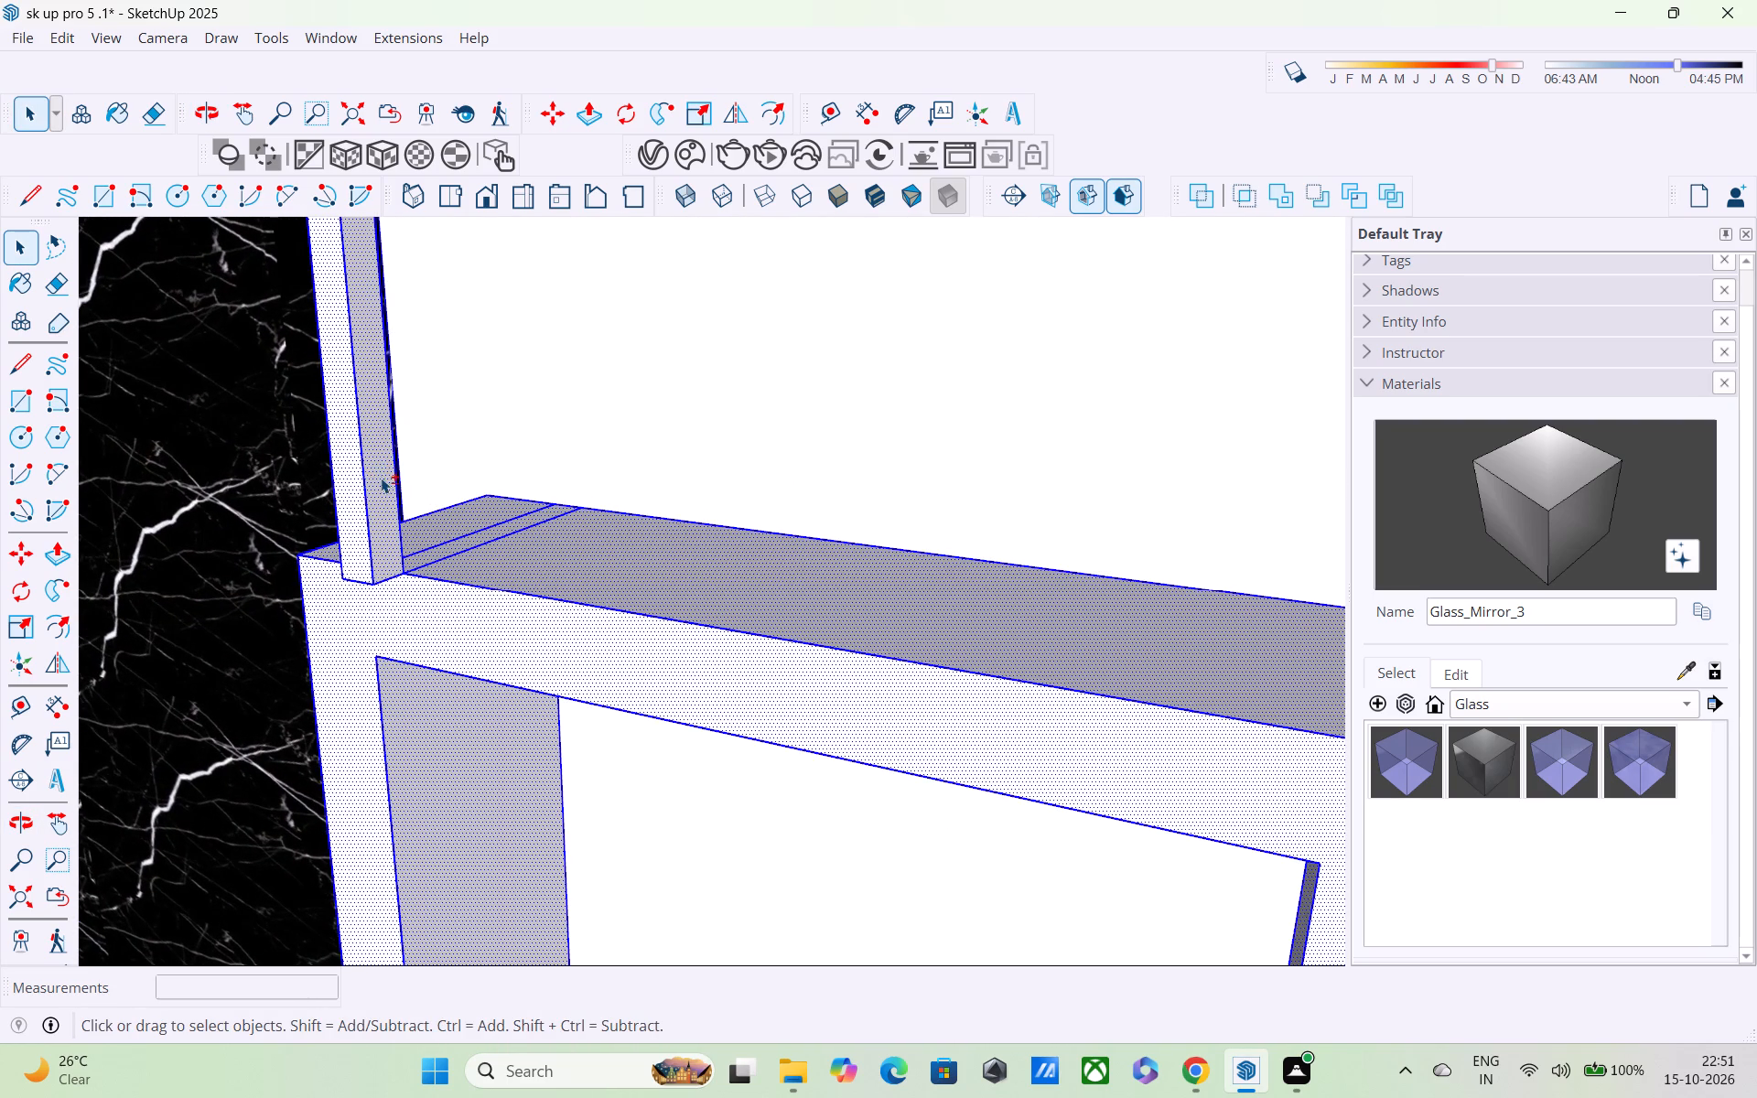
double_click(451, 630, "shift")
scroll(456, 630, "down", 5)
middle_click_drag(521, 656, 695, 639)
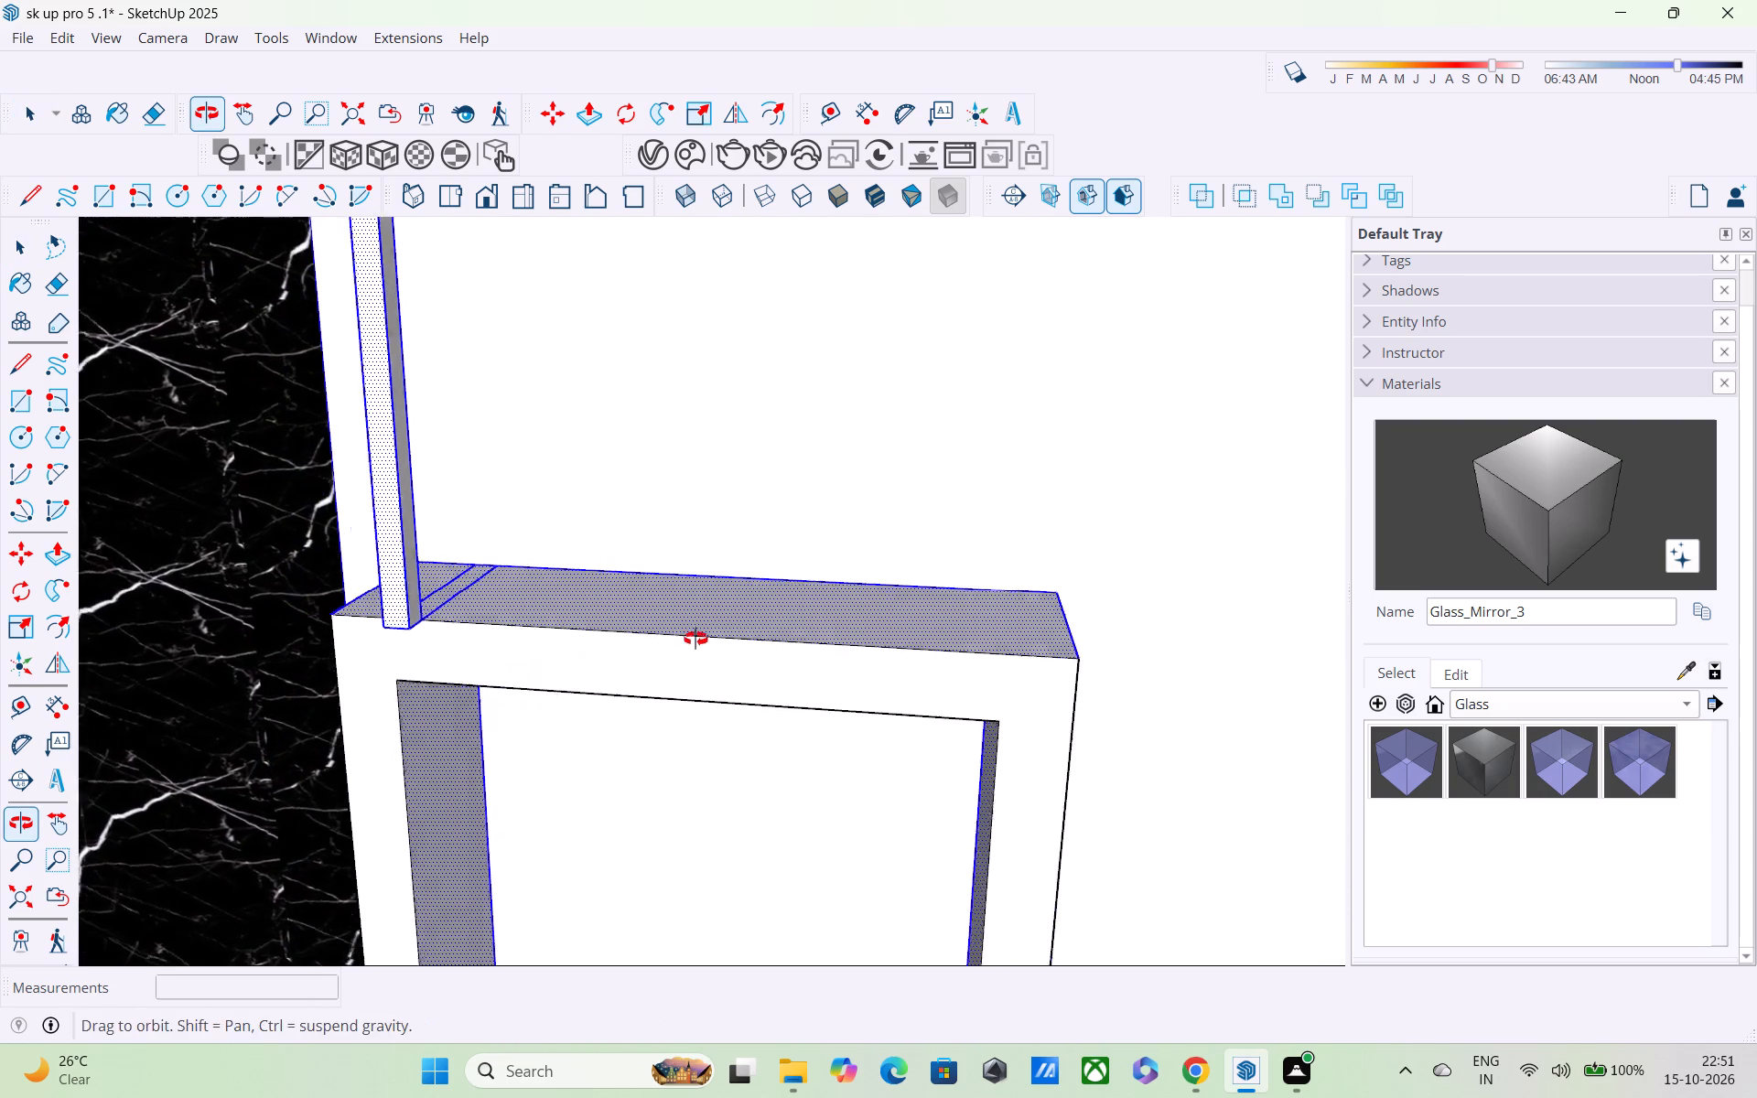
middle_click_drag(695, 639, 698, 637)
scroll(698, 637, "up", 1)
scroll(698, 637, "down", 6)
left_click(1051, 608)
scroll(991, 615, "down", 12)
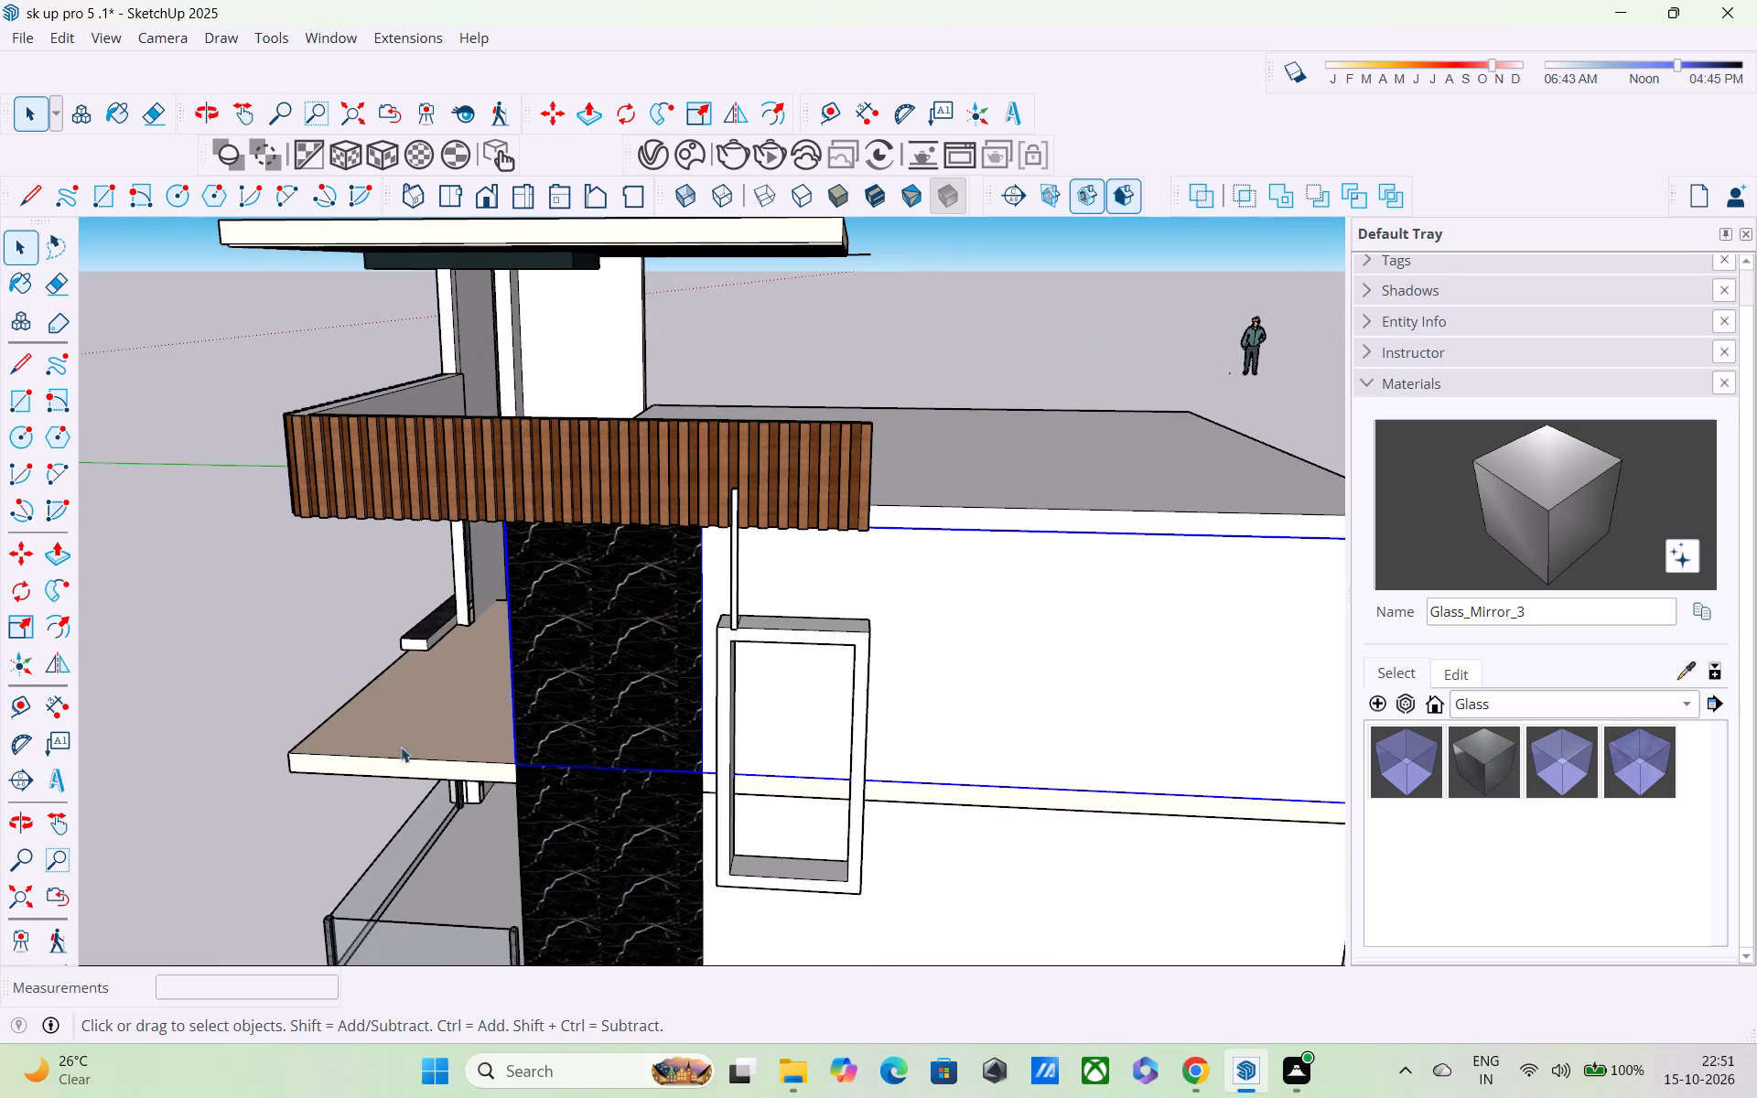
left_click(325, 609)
Copy the slim post's faces along the frame's front edge to its far end, about 4' 7" away, dividing the span into 10 equal copies.
scroll(677, 650, "up", 2)
middle_click_drag(763, 574, 431, 700)
scroll(430, 699, "up", 2)
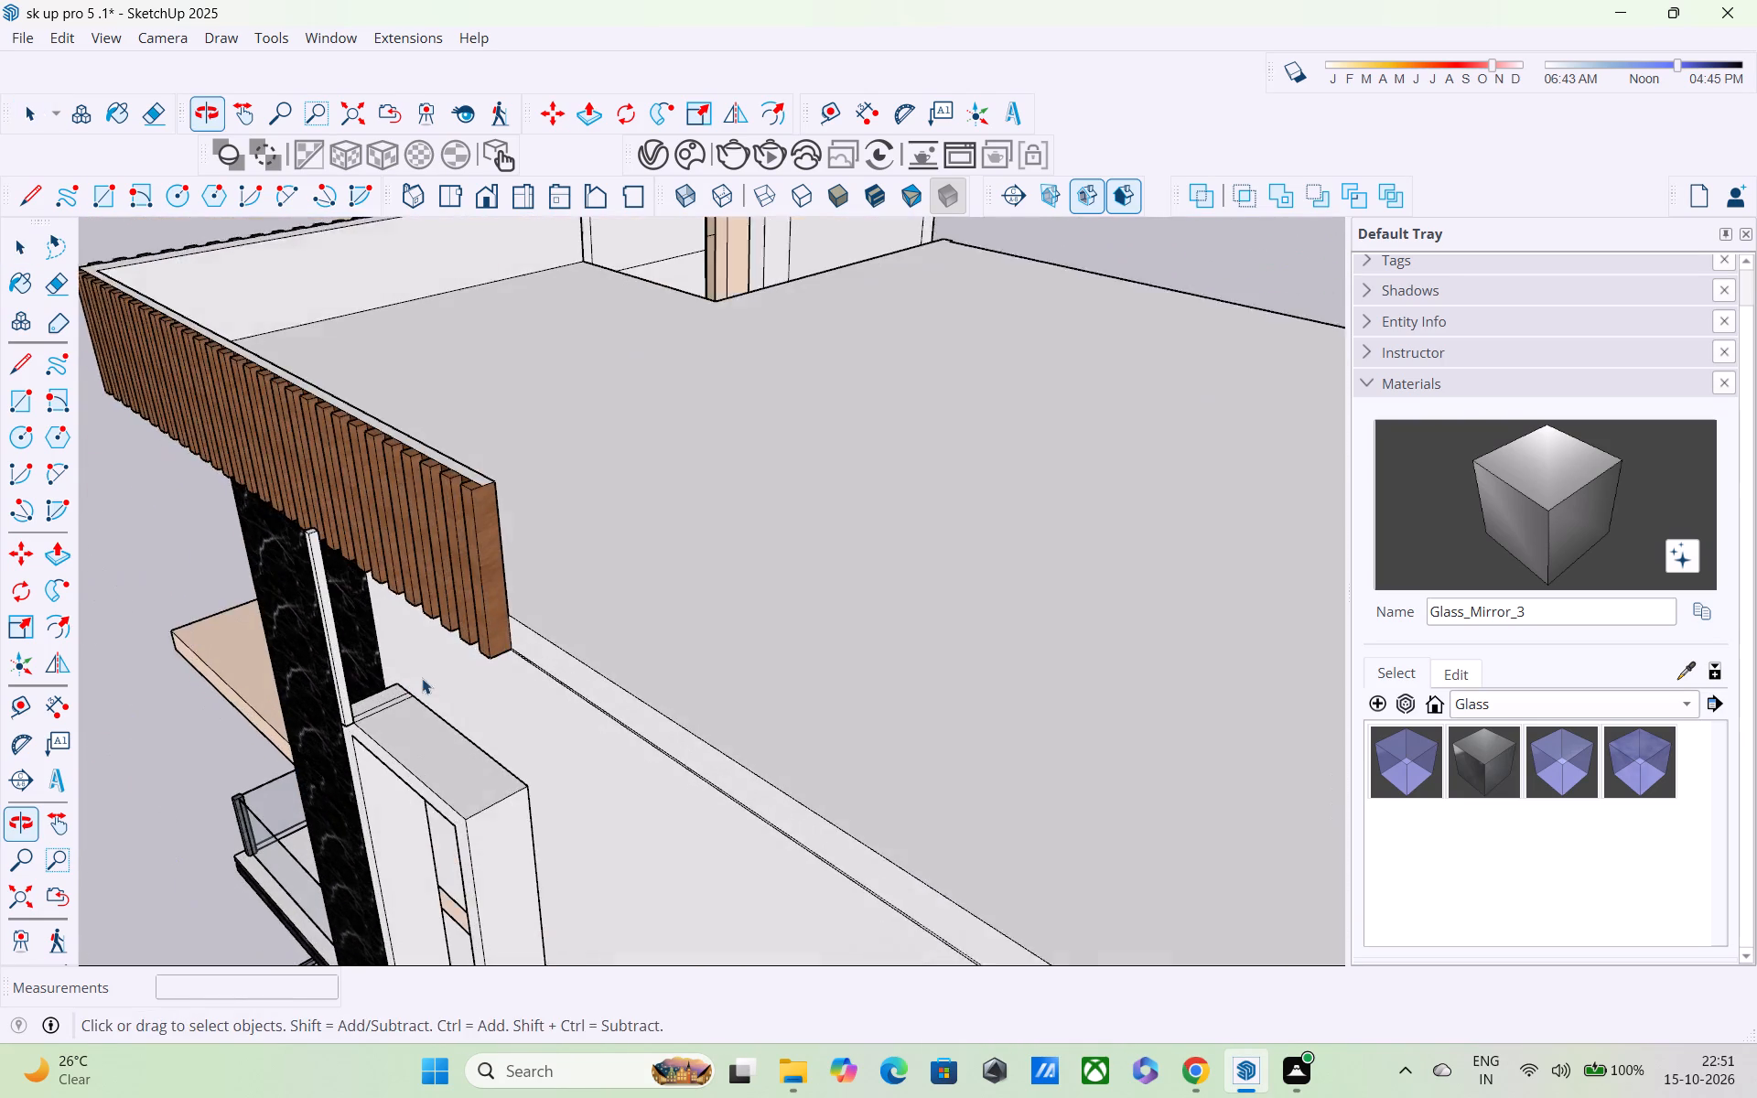
scroll(422, 678, "up", 2)
middle_click_drag(359, 641, 243, 610)
scroll(243, 610, "up", 8)
scroll(216, 699, "up", 3)
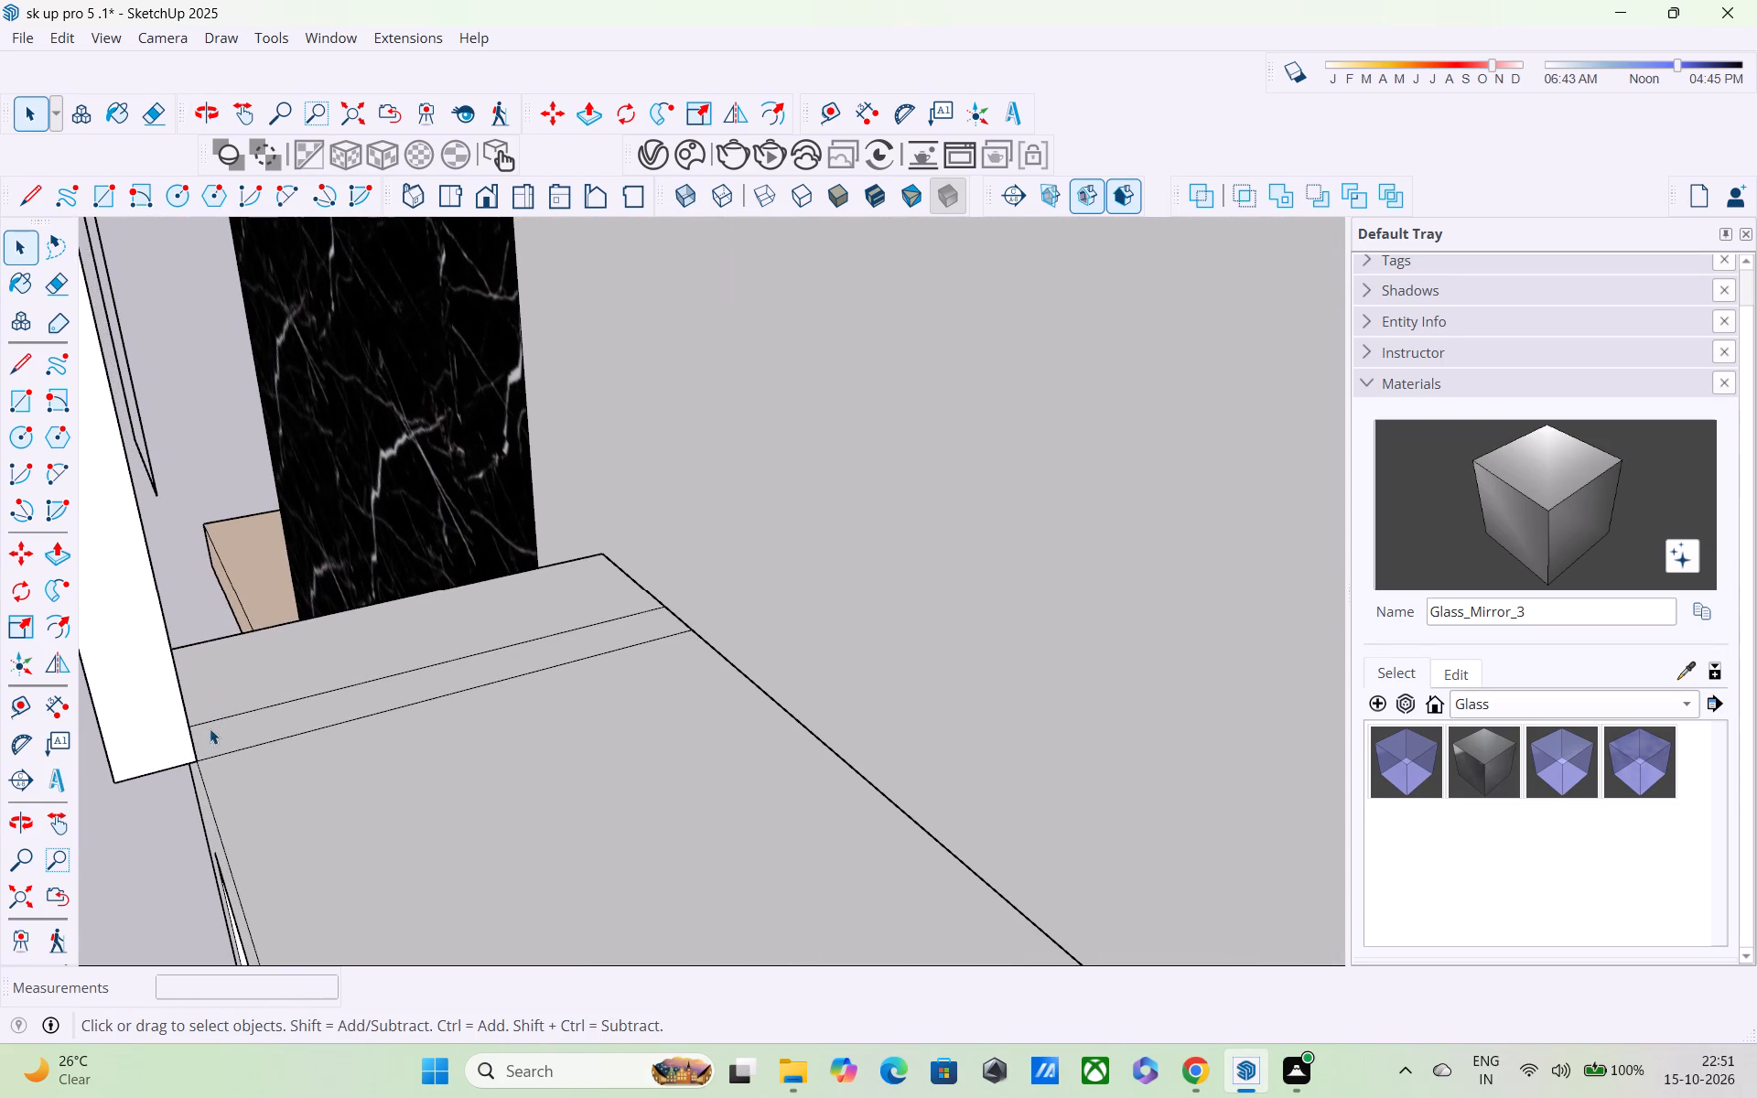
double_click(165, 718, "shift")
scroll(169, 717, "down", 1)
middle_click_drag(189, 726, 321, 737)
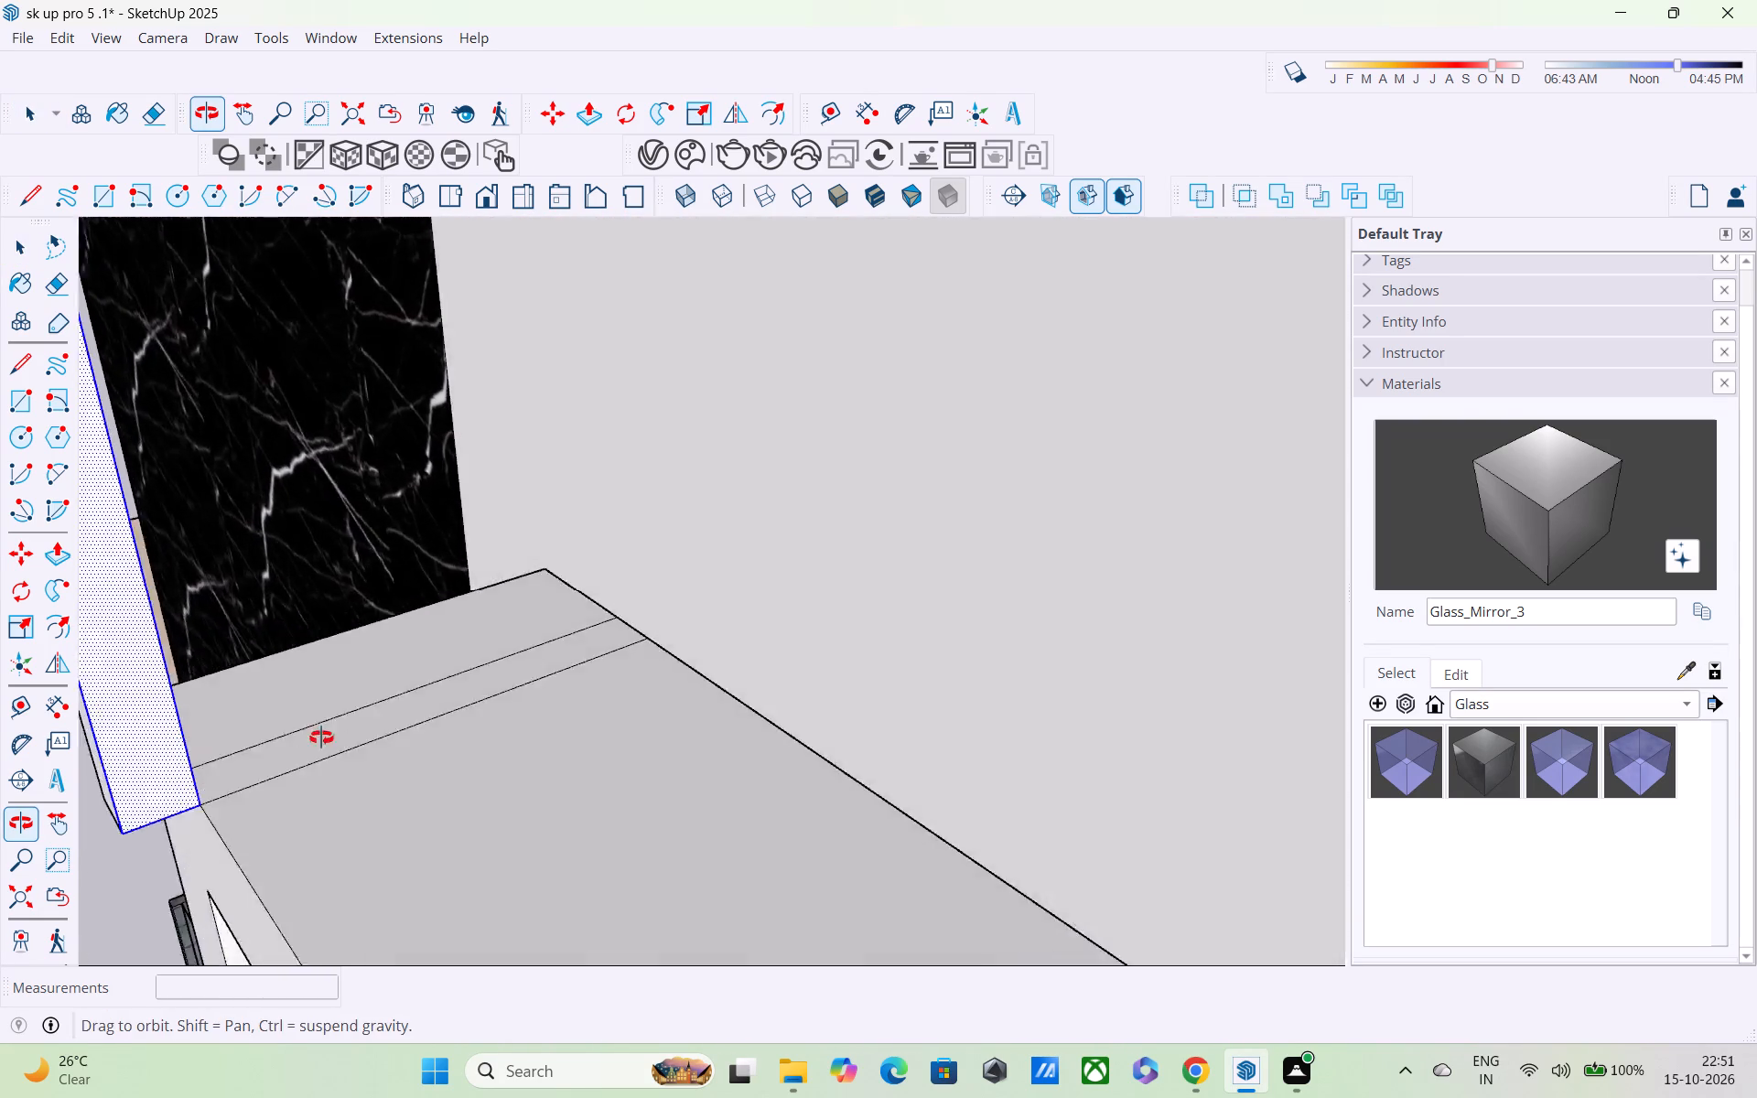
middle_click_drag(321, 737, 761, 684)
double_click(660, 657, "shift")
middle_click_drag(674, 666, 693, 670)
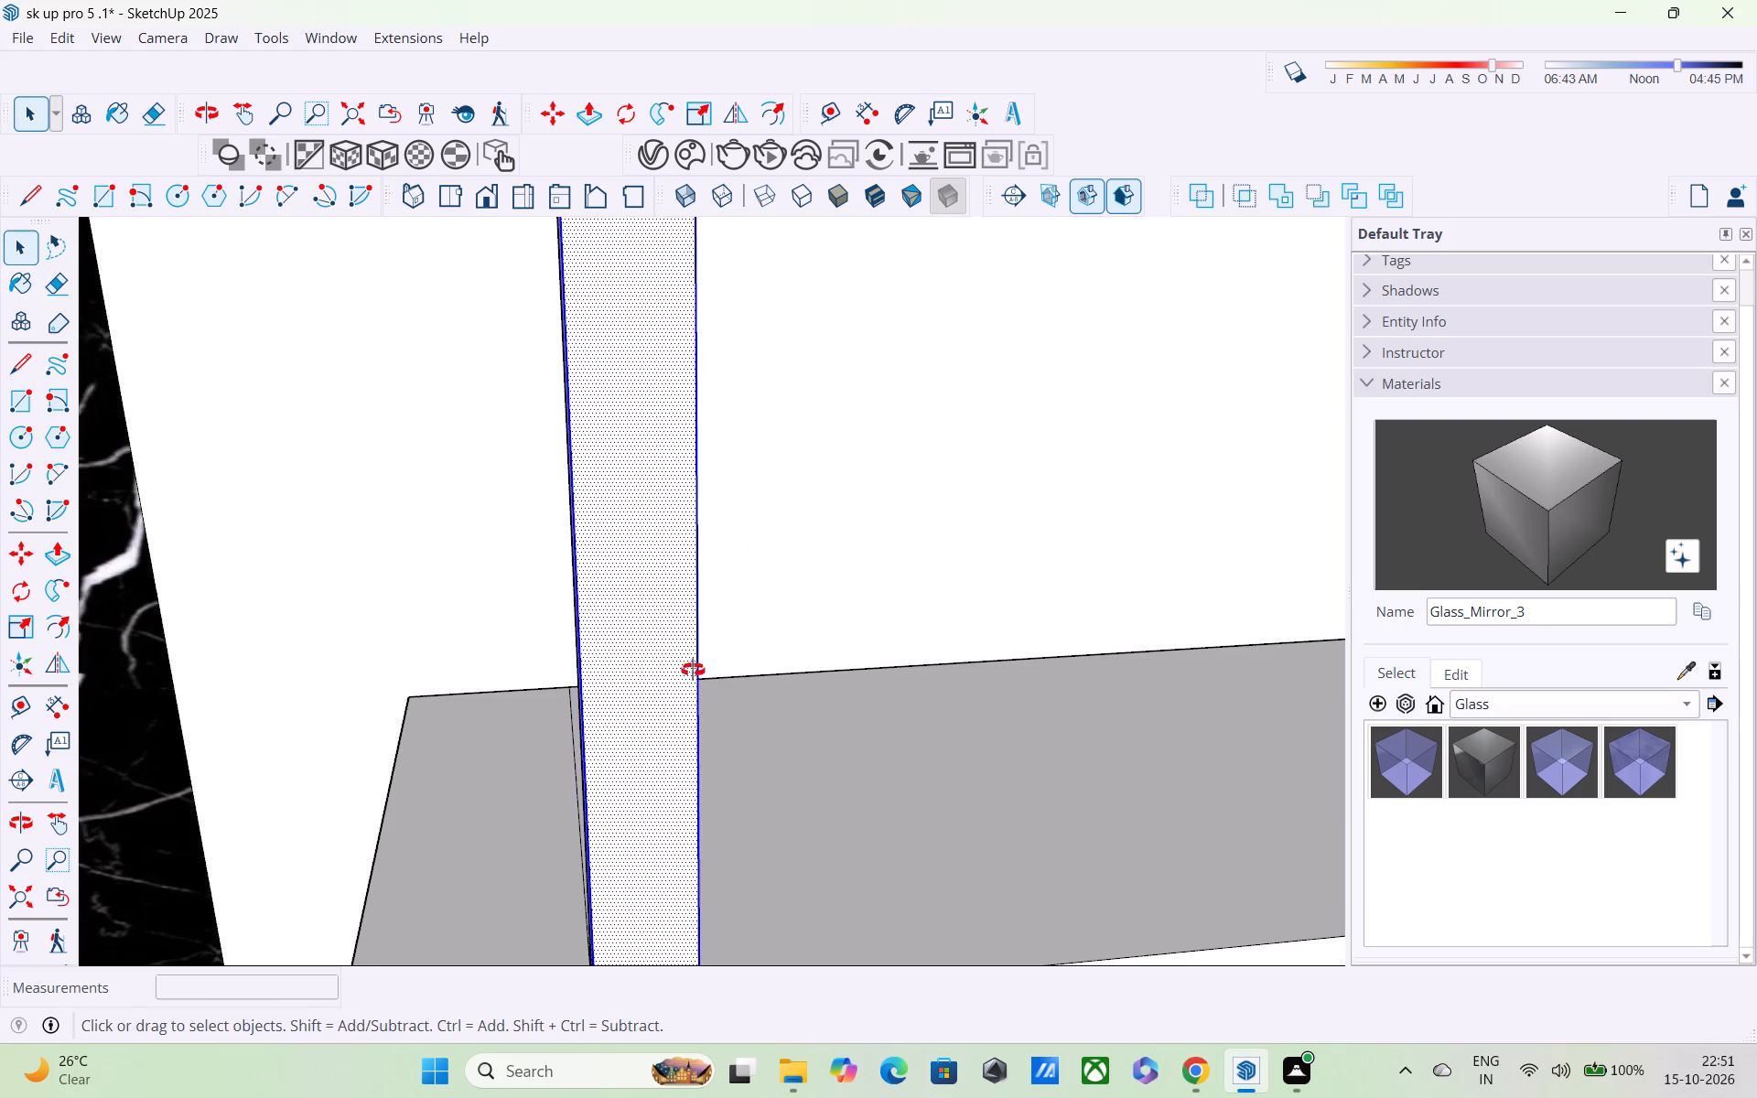
middle_click_drag(693, 670, 1076, 603)
double_click(1211, 697, "shift")
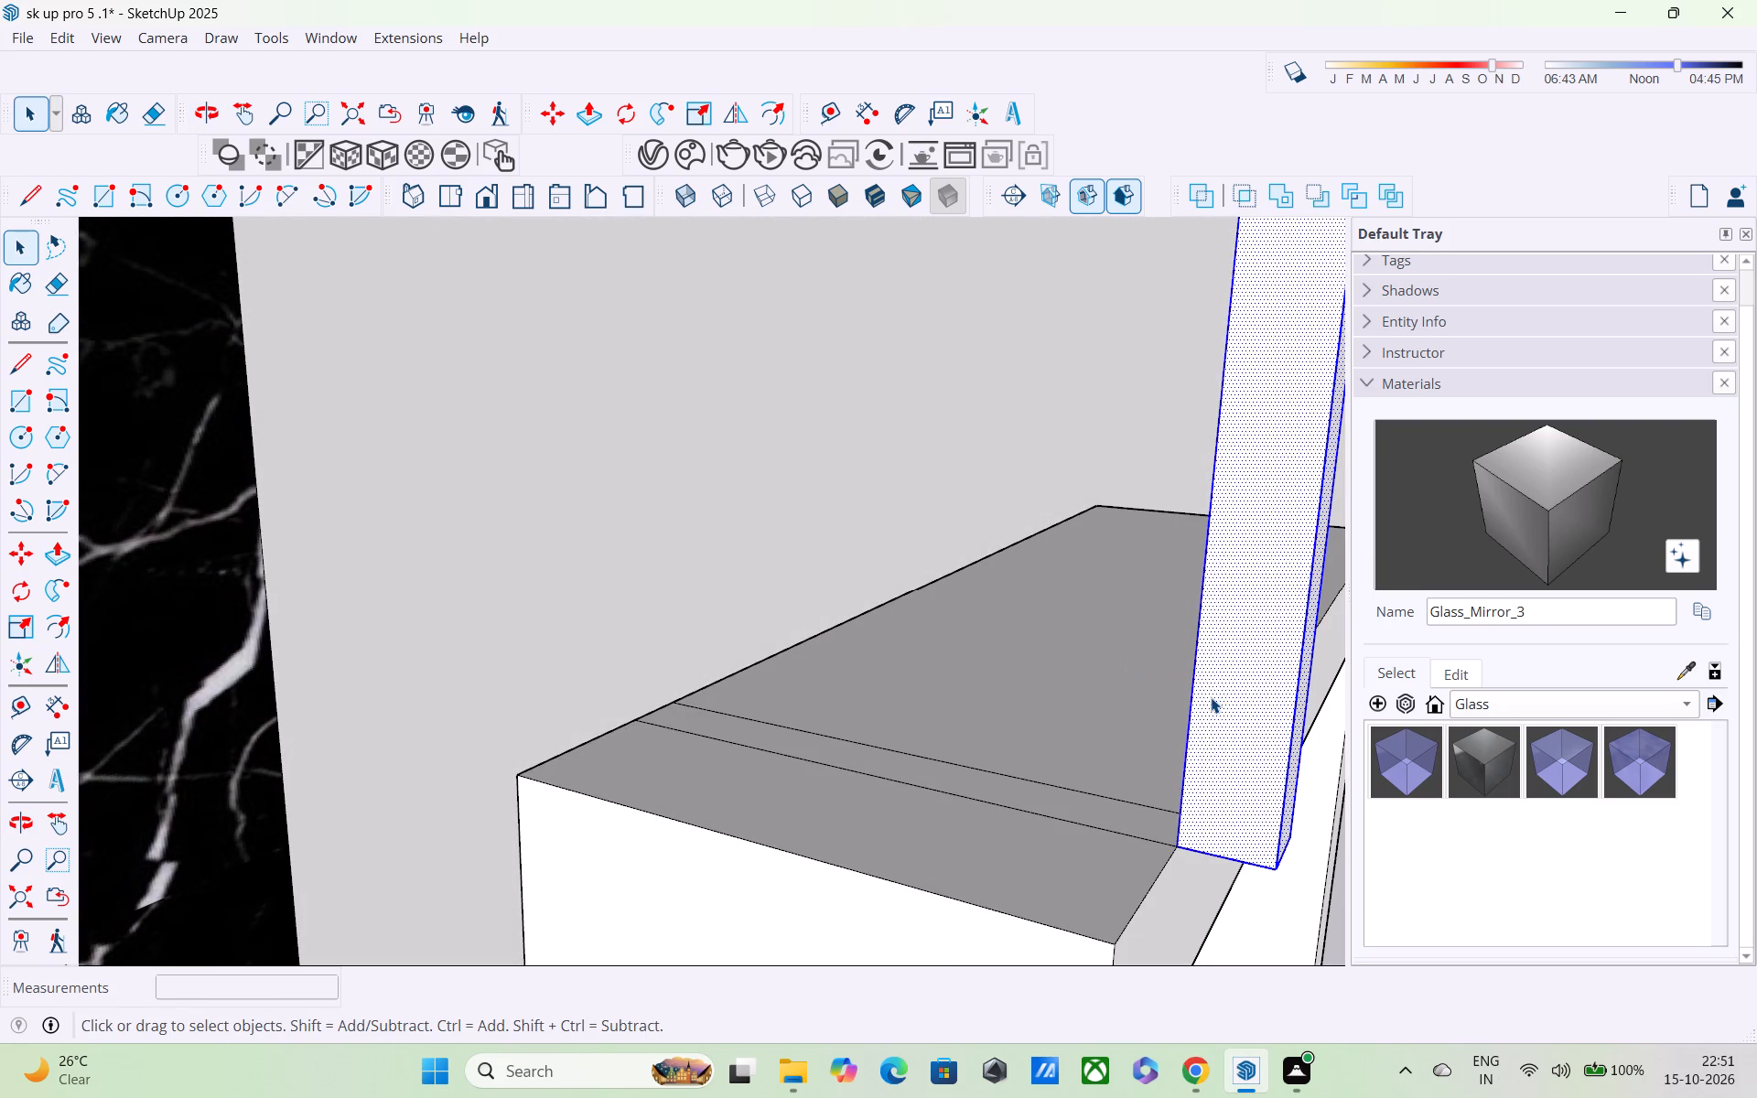
middle_click_drag(1191, 697, 774, 692, "shift")
middle_click_drag(787, 694, 156, 716)
middle_click_drag(501, 628, 497, 632)
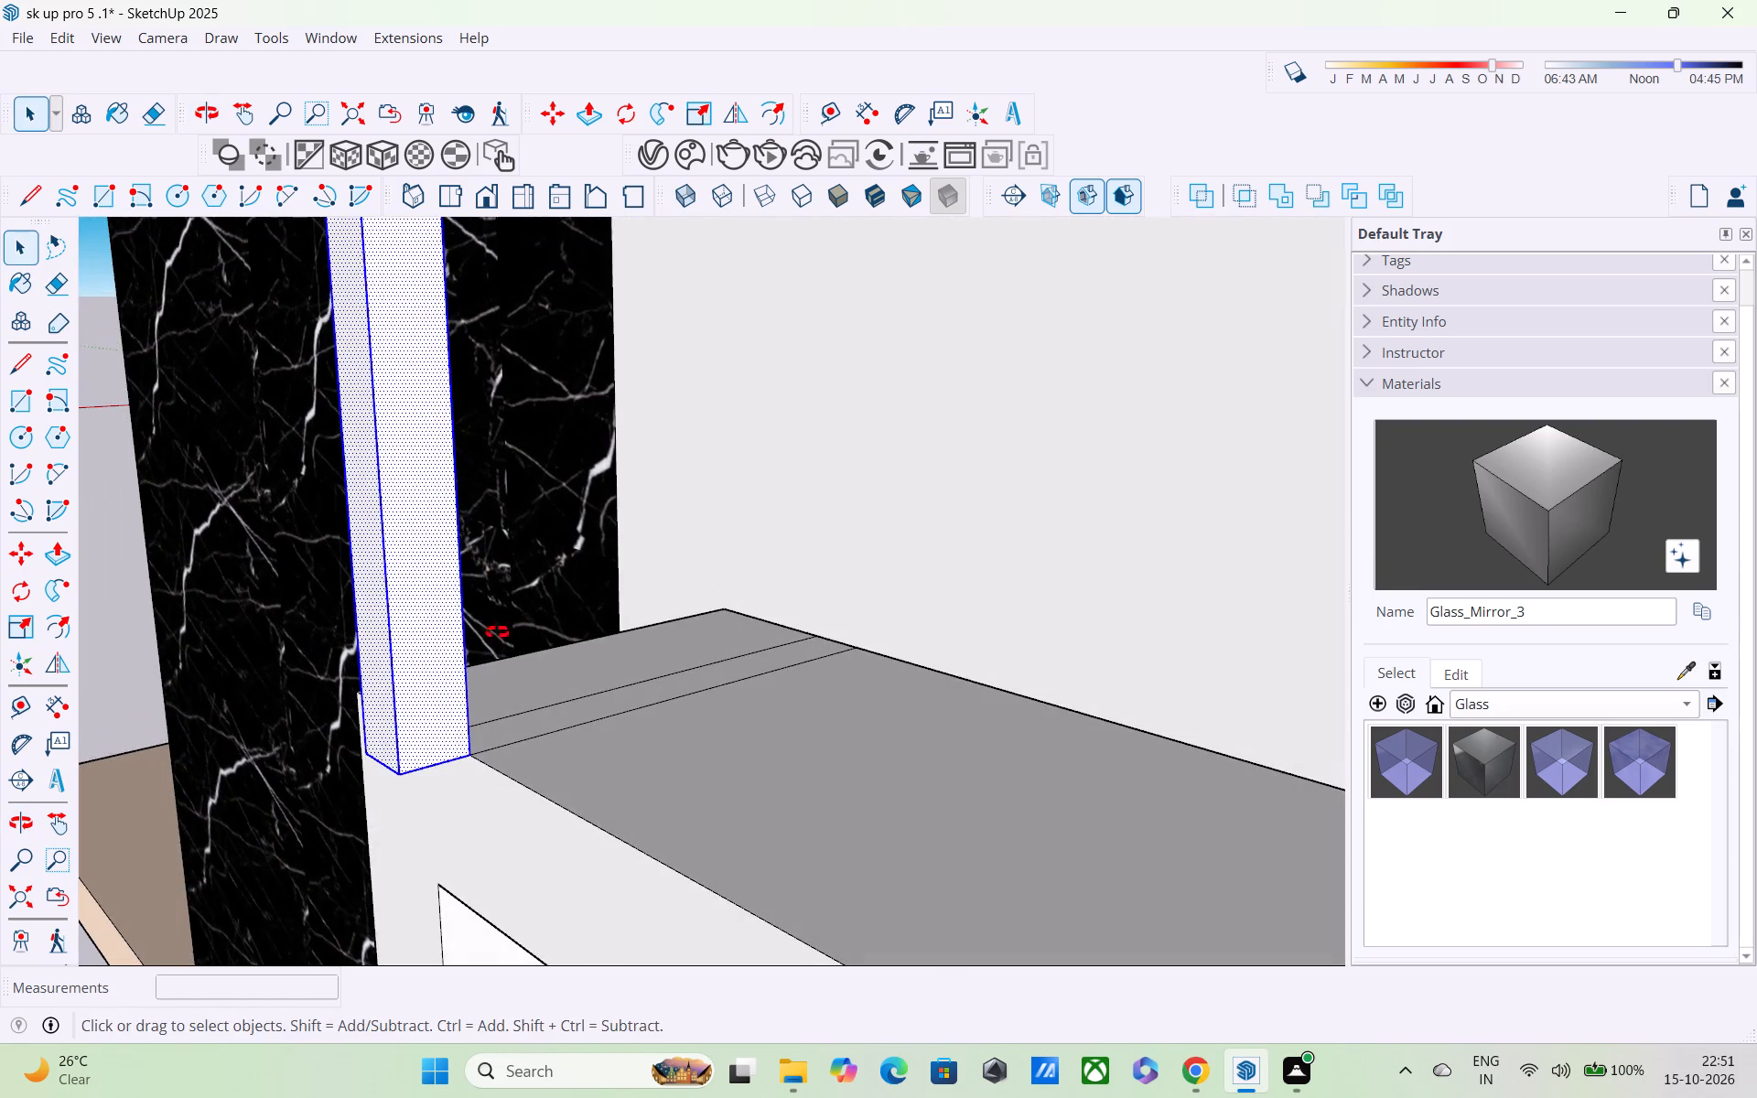
middle_click_drag(497, 632, 227, 669)
middle_click_drag(432, 553, 414, 589)
scroll(414, 589, "up", 4)
middle_click_drag(411, 589, 265, 592)
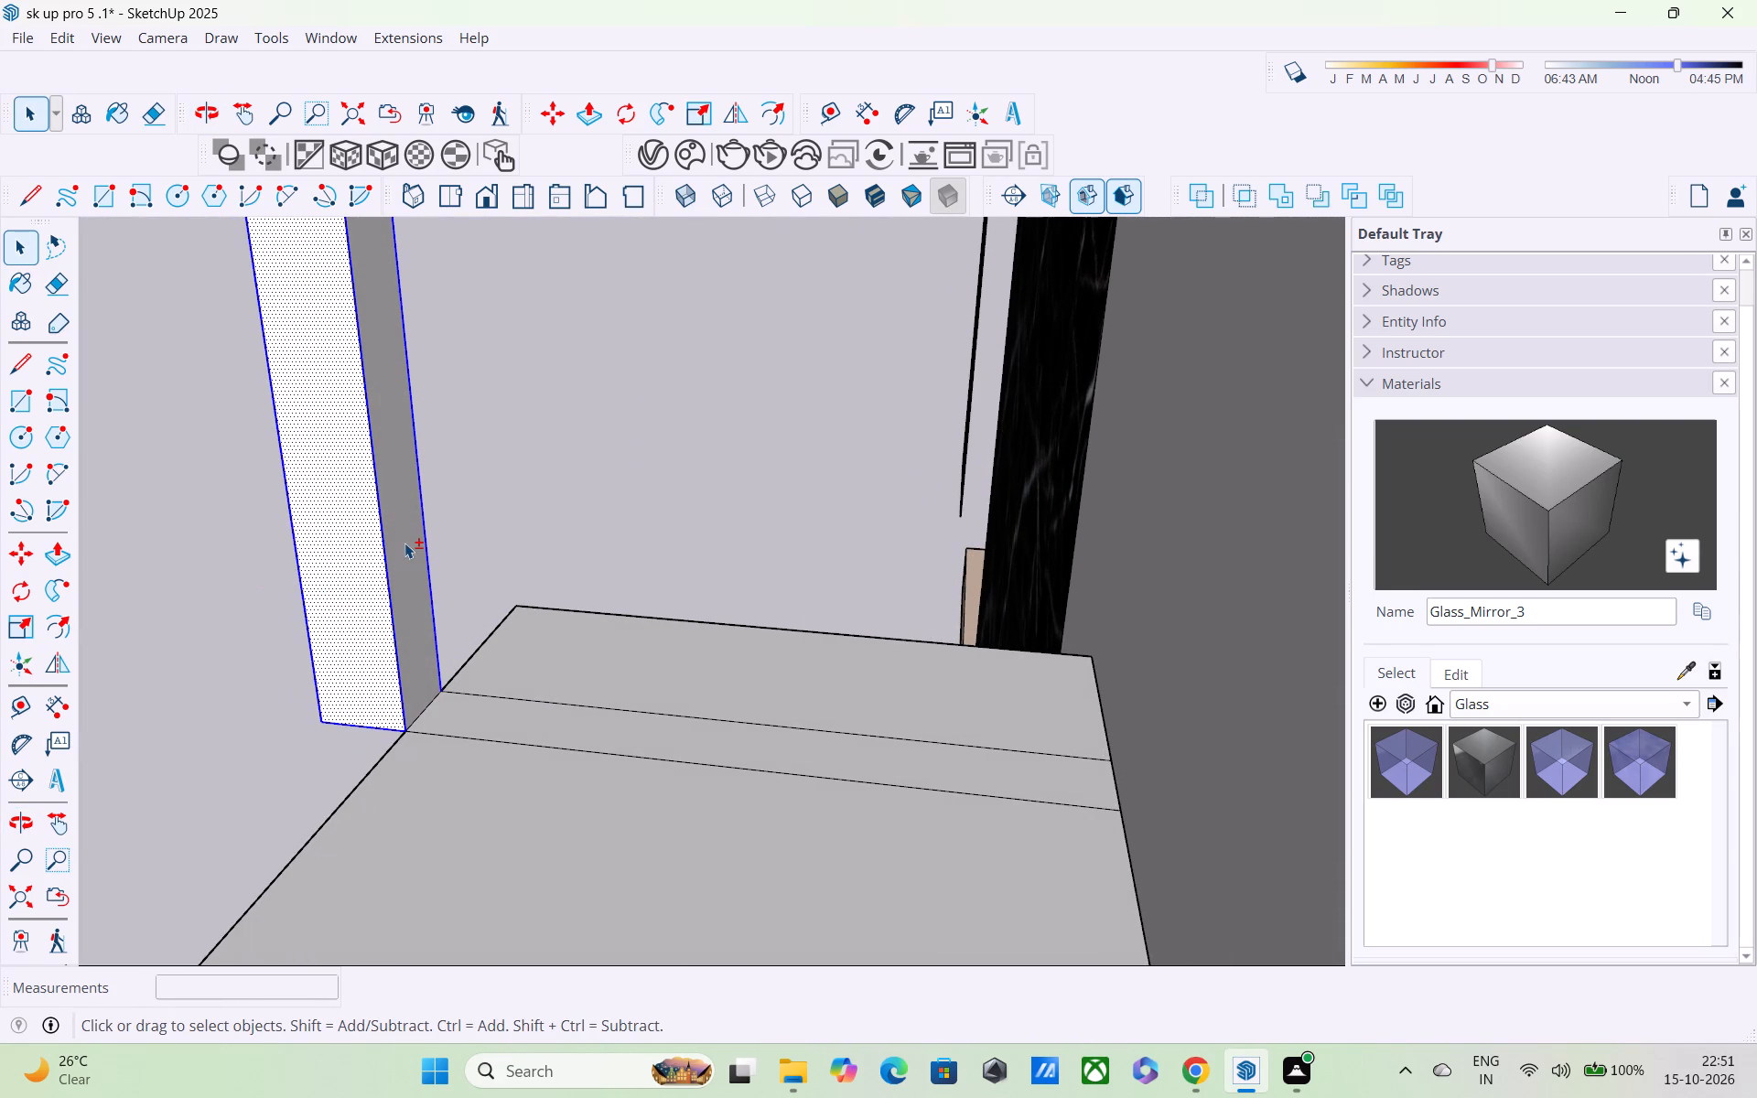
left_click(404, 543, "shift")
scroll(404, 543, "down", 1)
middle_click_drag(418, 571, 618, 824, "shift")
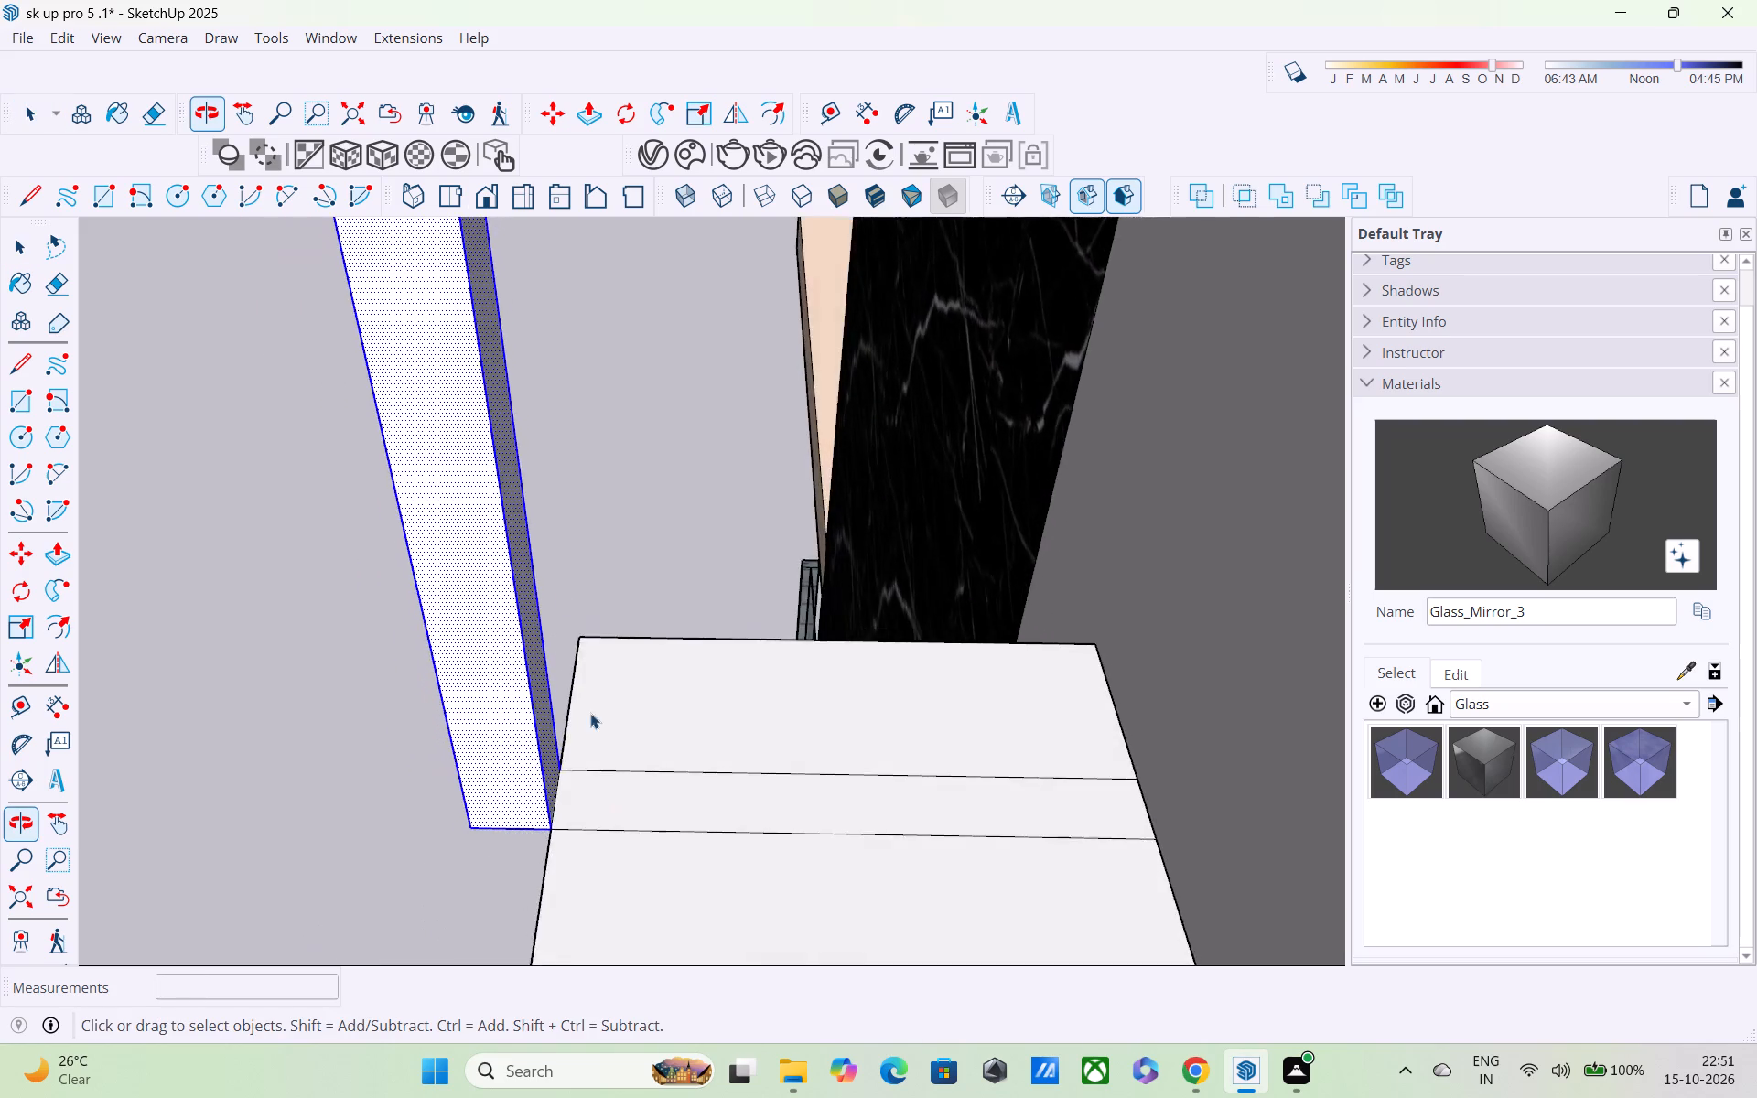
scroll(557, 582, "down", 4)
middle_click_drag(549, 457, 788, 264)
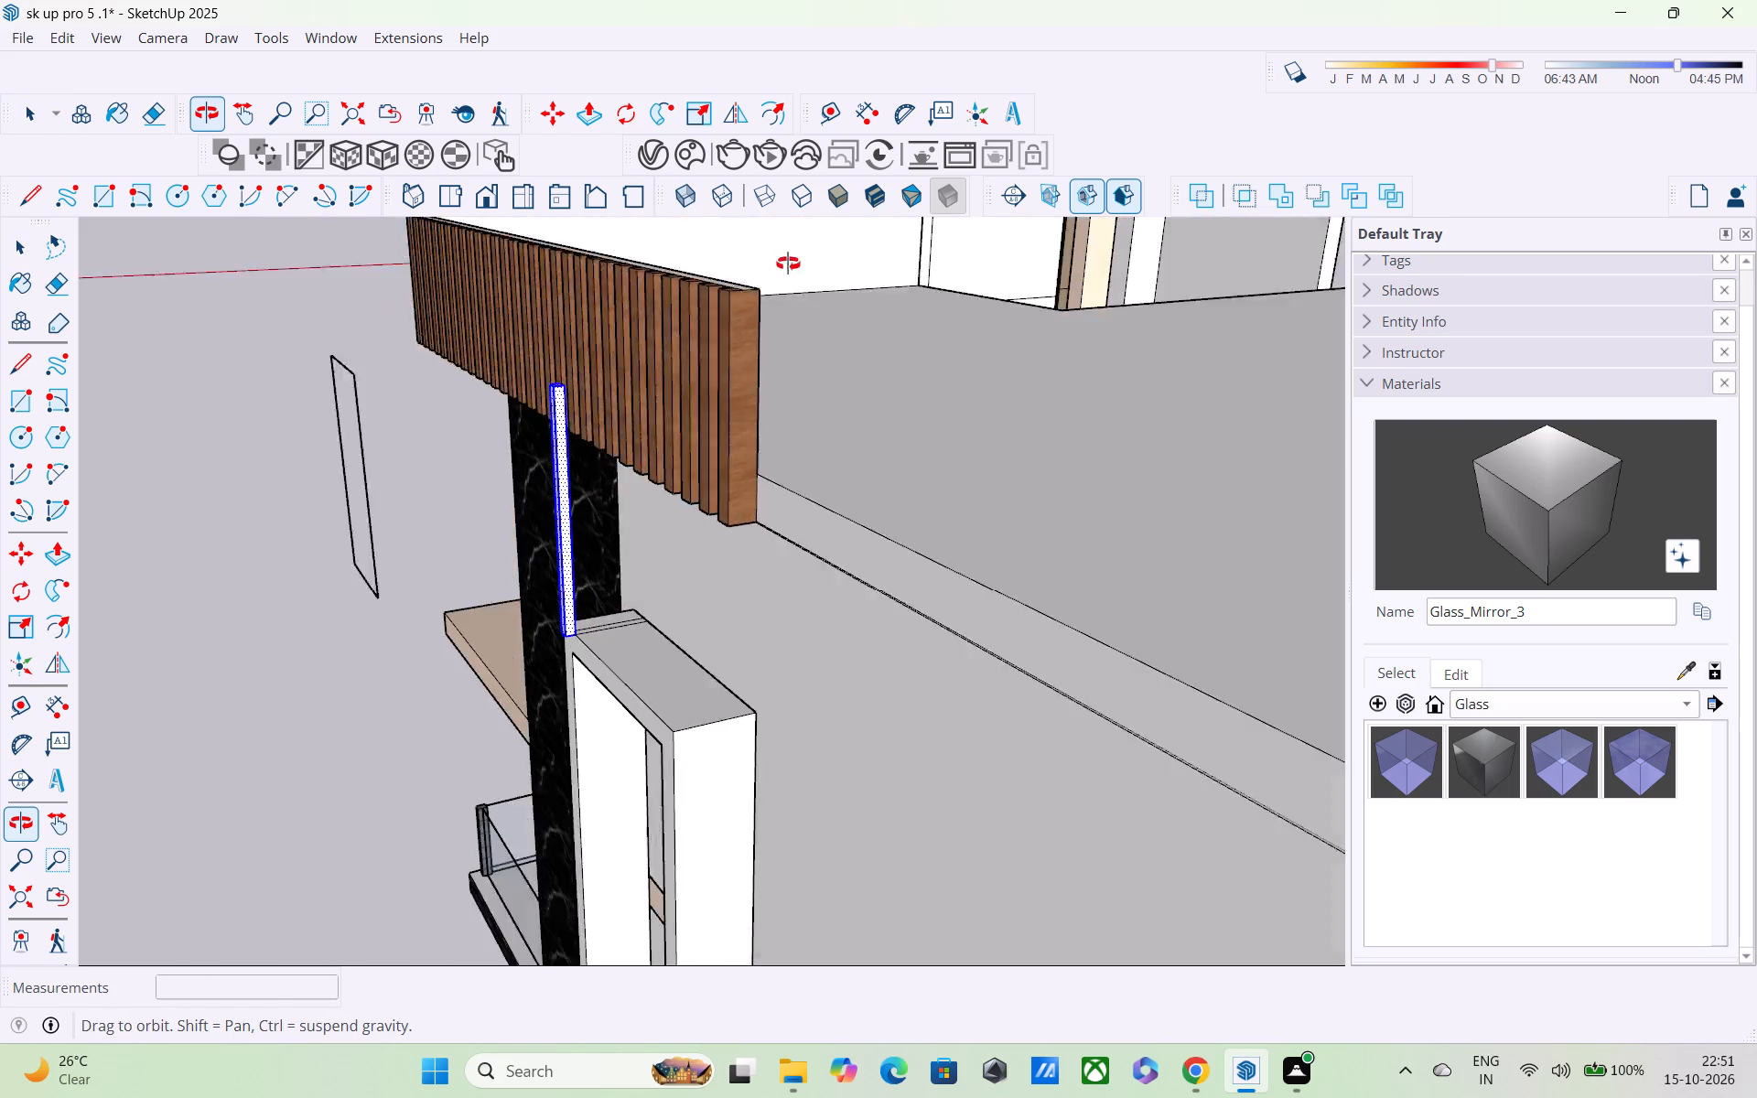
middle_click_drag(788, 264, 796, 231)
middle_click_drag(440, 701, 544, 600)
scroll(784, 453, "up", 3)
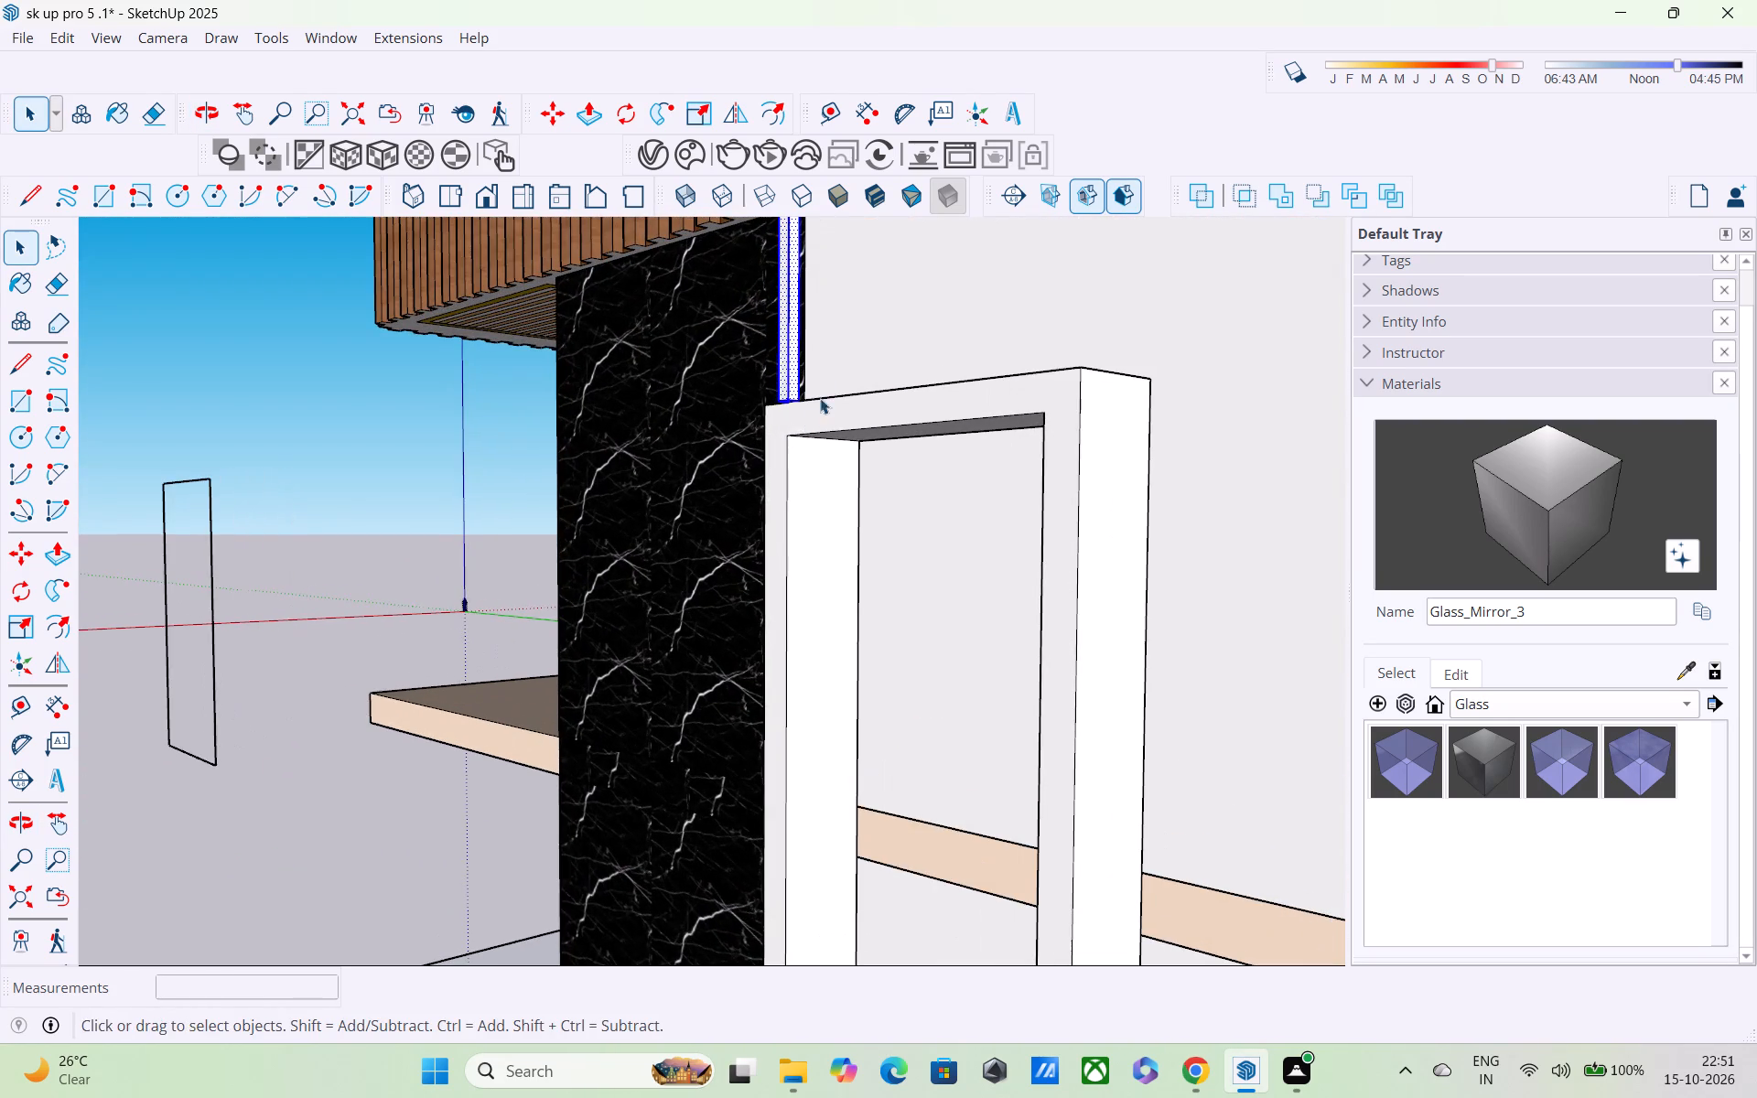
middle_click_drag(812, 411, 826, 287)
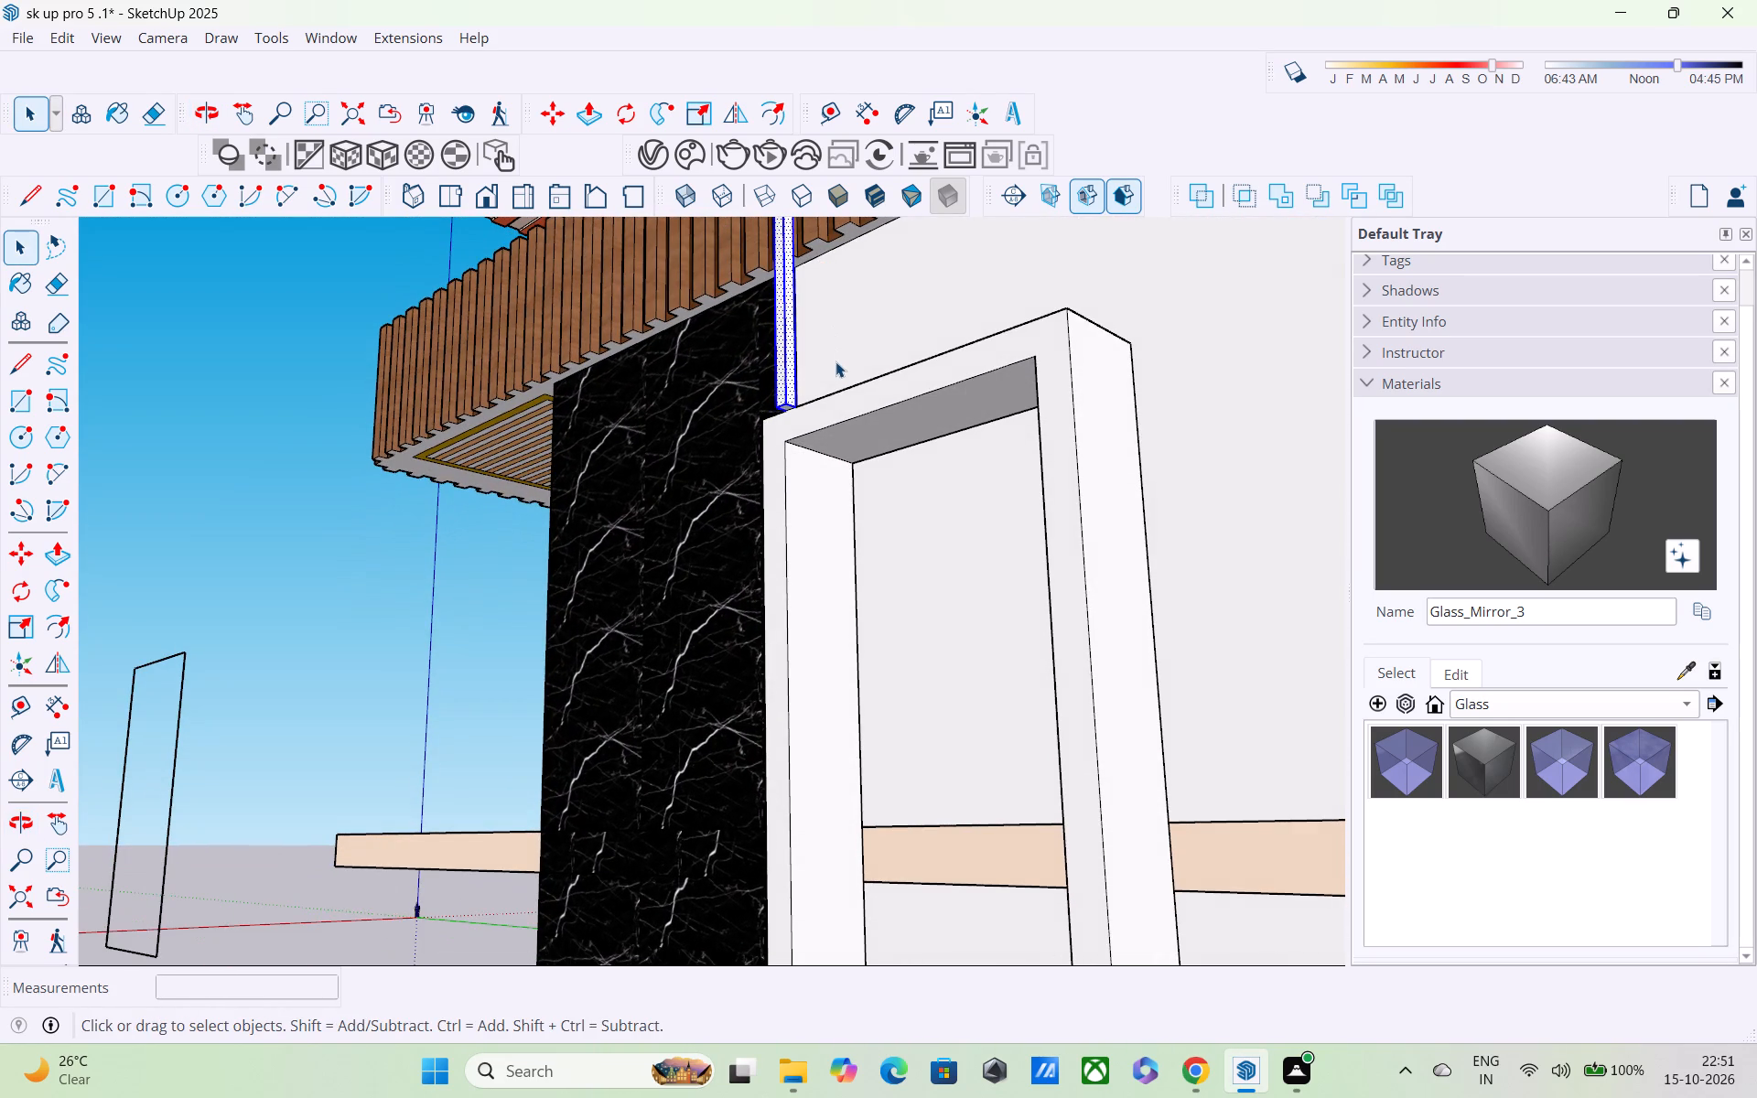
scroll(787, 349, "up", 3)
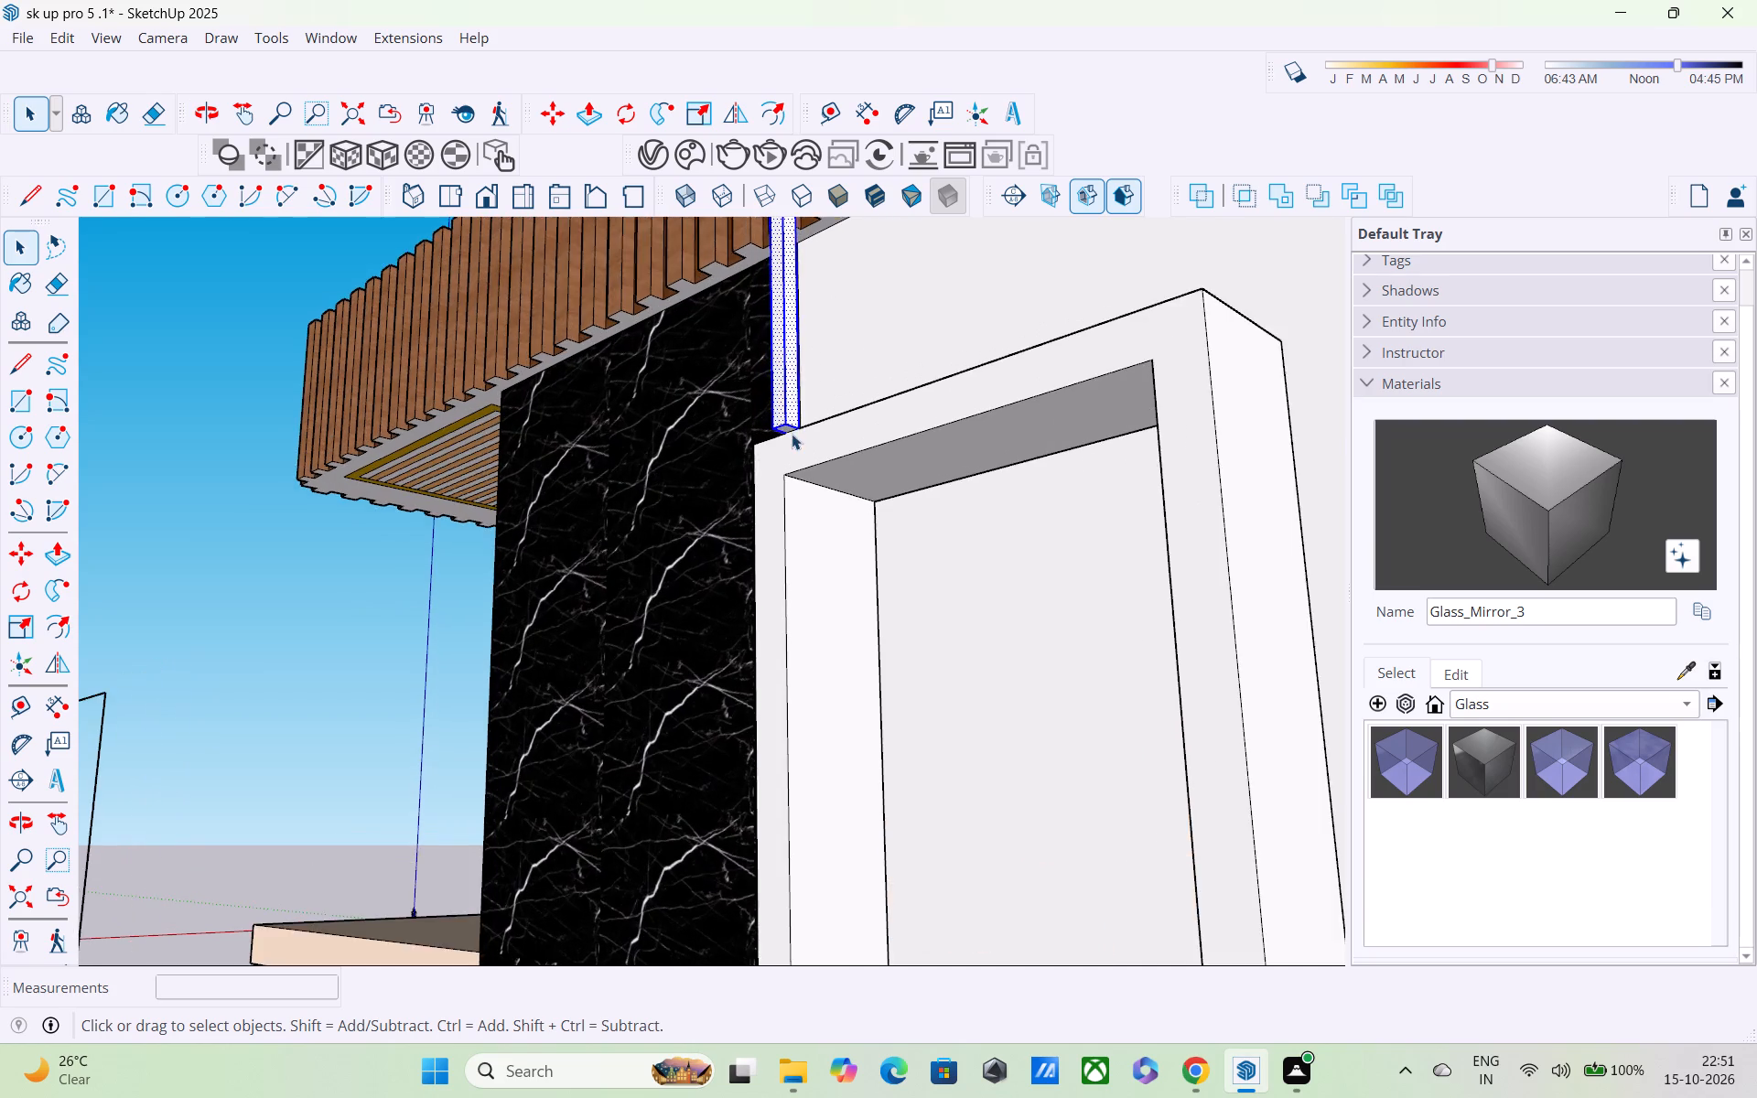
scroll(792, 432, "up", 4)
middle_click_drag(795, 375, 816, 209)
scroll(802, 350, "up", 3, "shift")
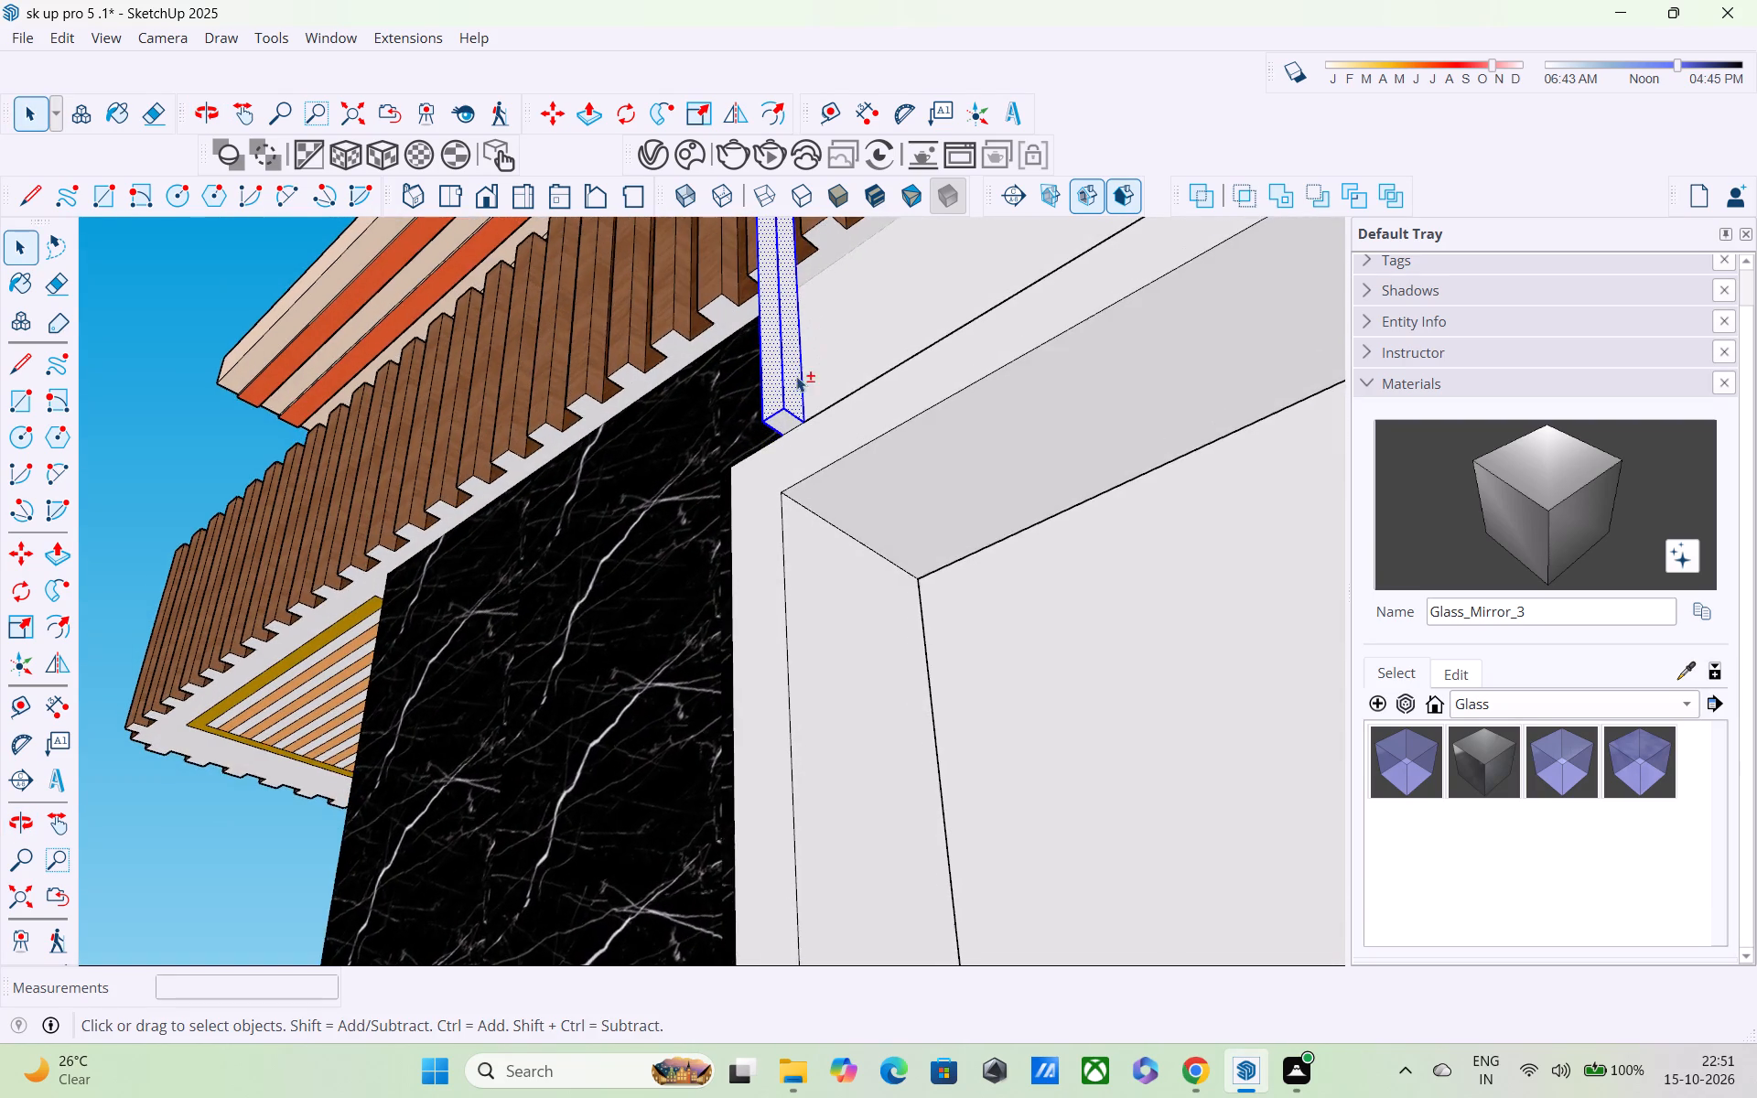
scroll(796, 376, "up", 2, "shift")
left_click(781, 433, "shift")
scroll(780, 424, "down", 4, "shift")
middle_click_drag(792, 408, 862, 508)
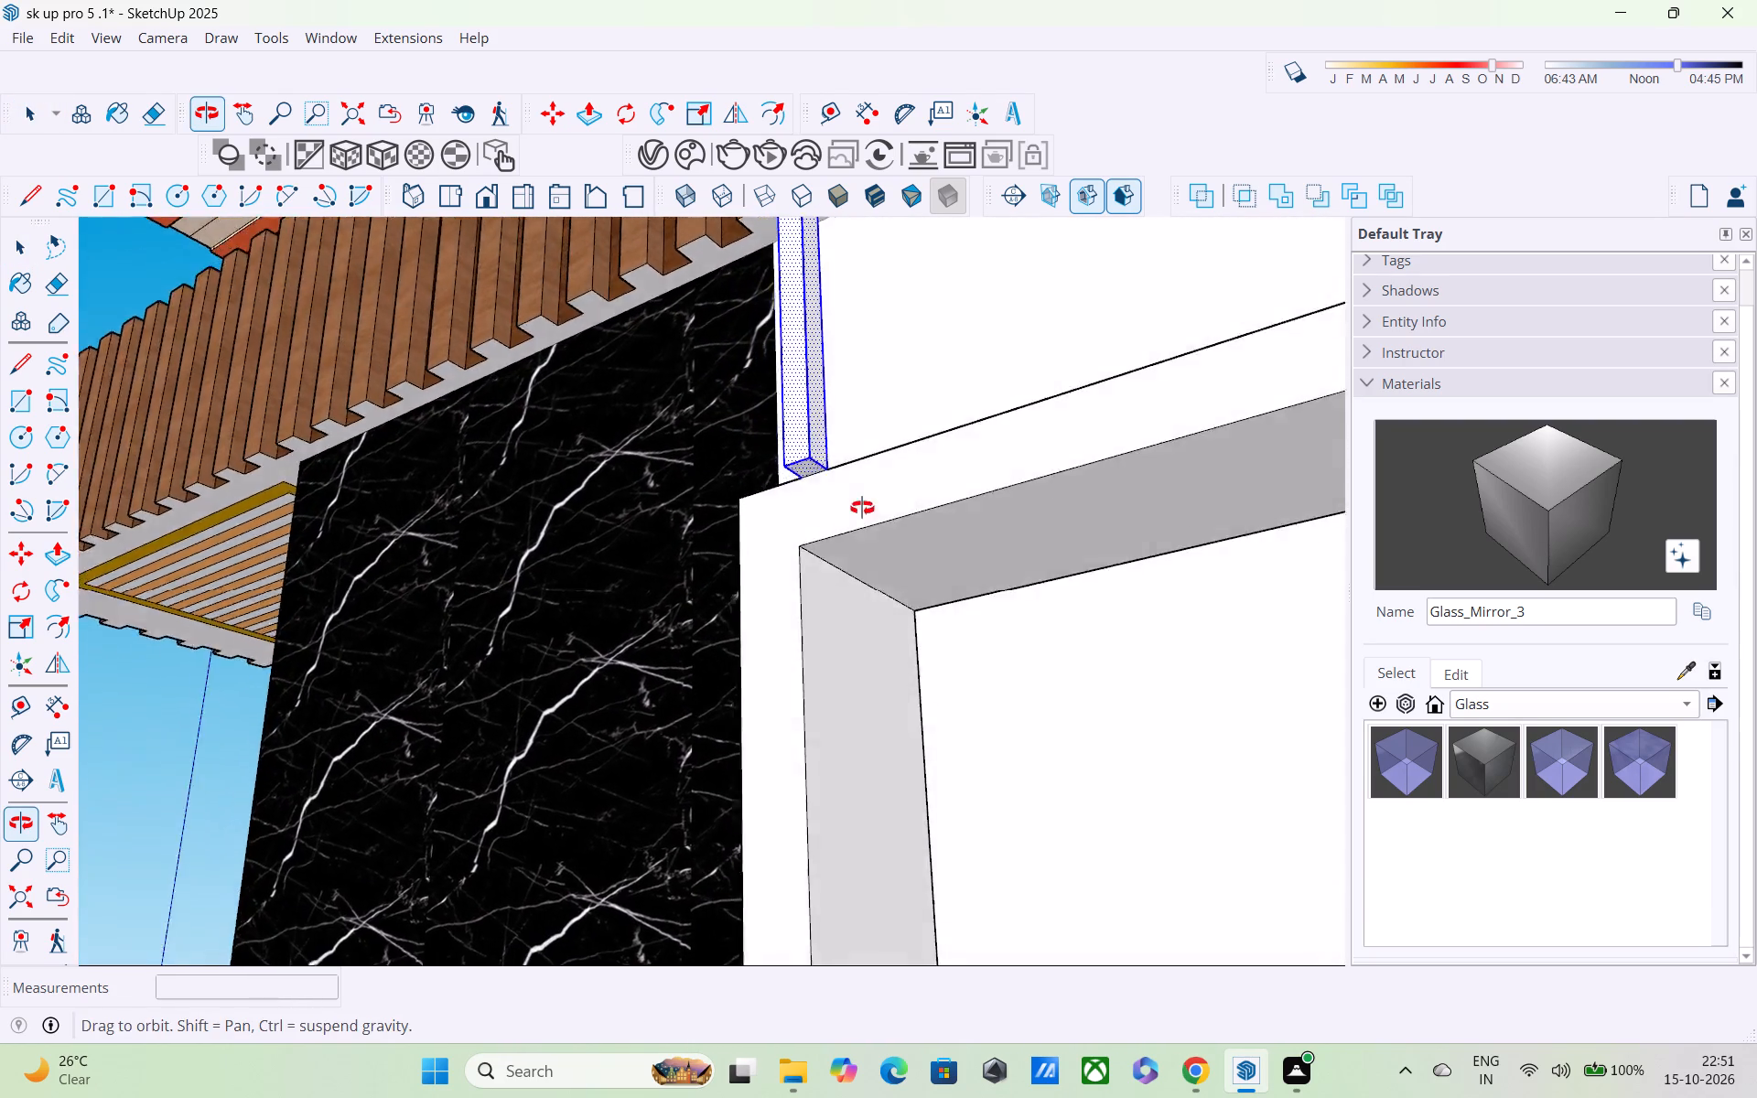
middle_click_drag(862, 508, 921, 554)
key("m")
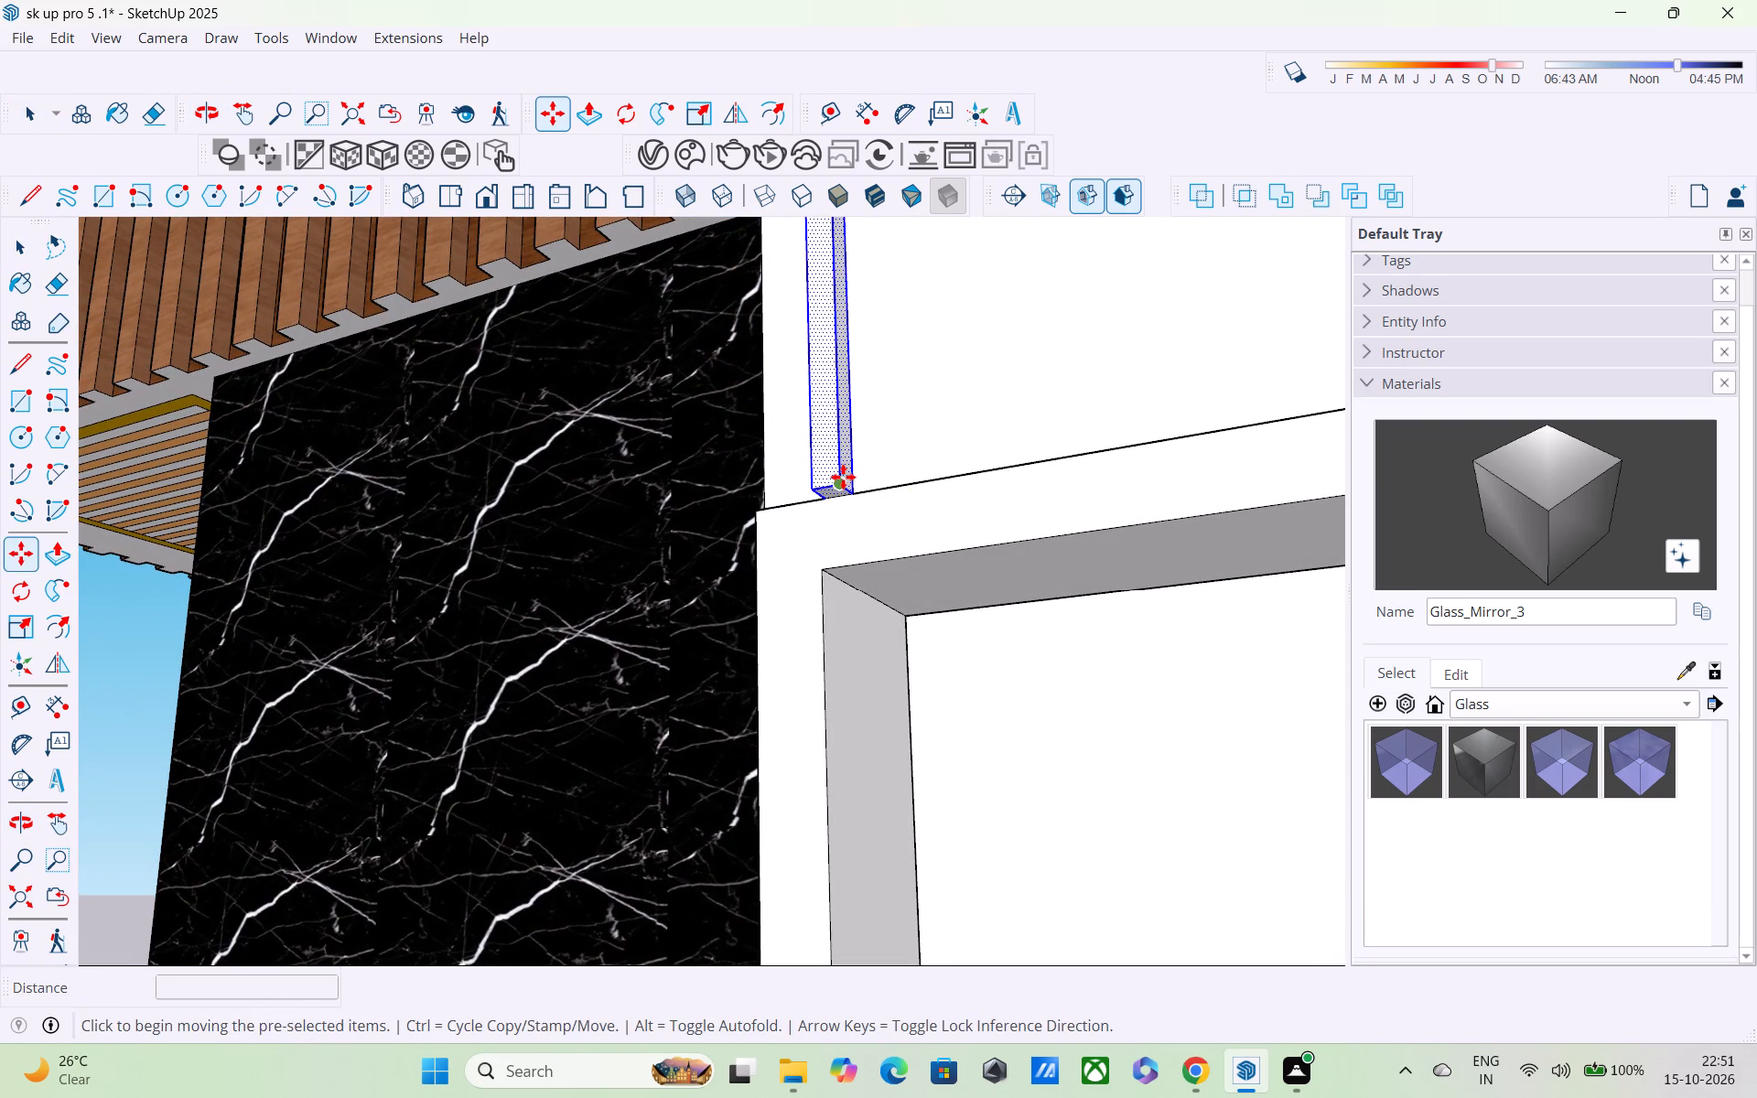
left_click(835, 481)
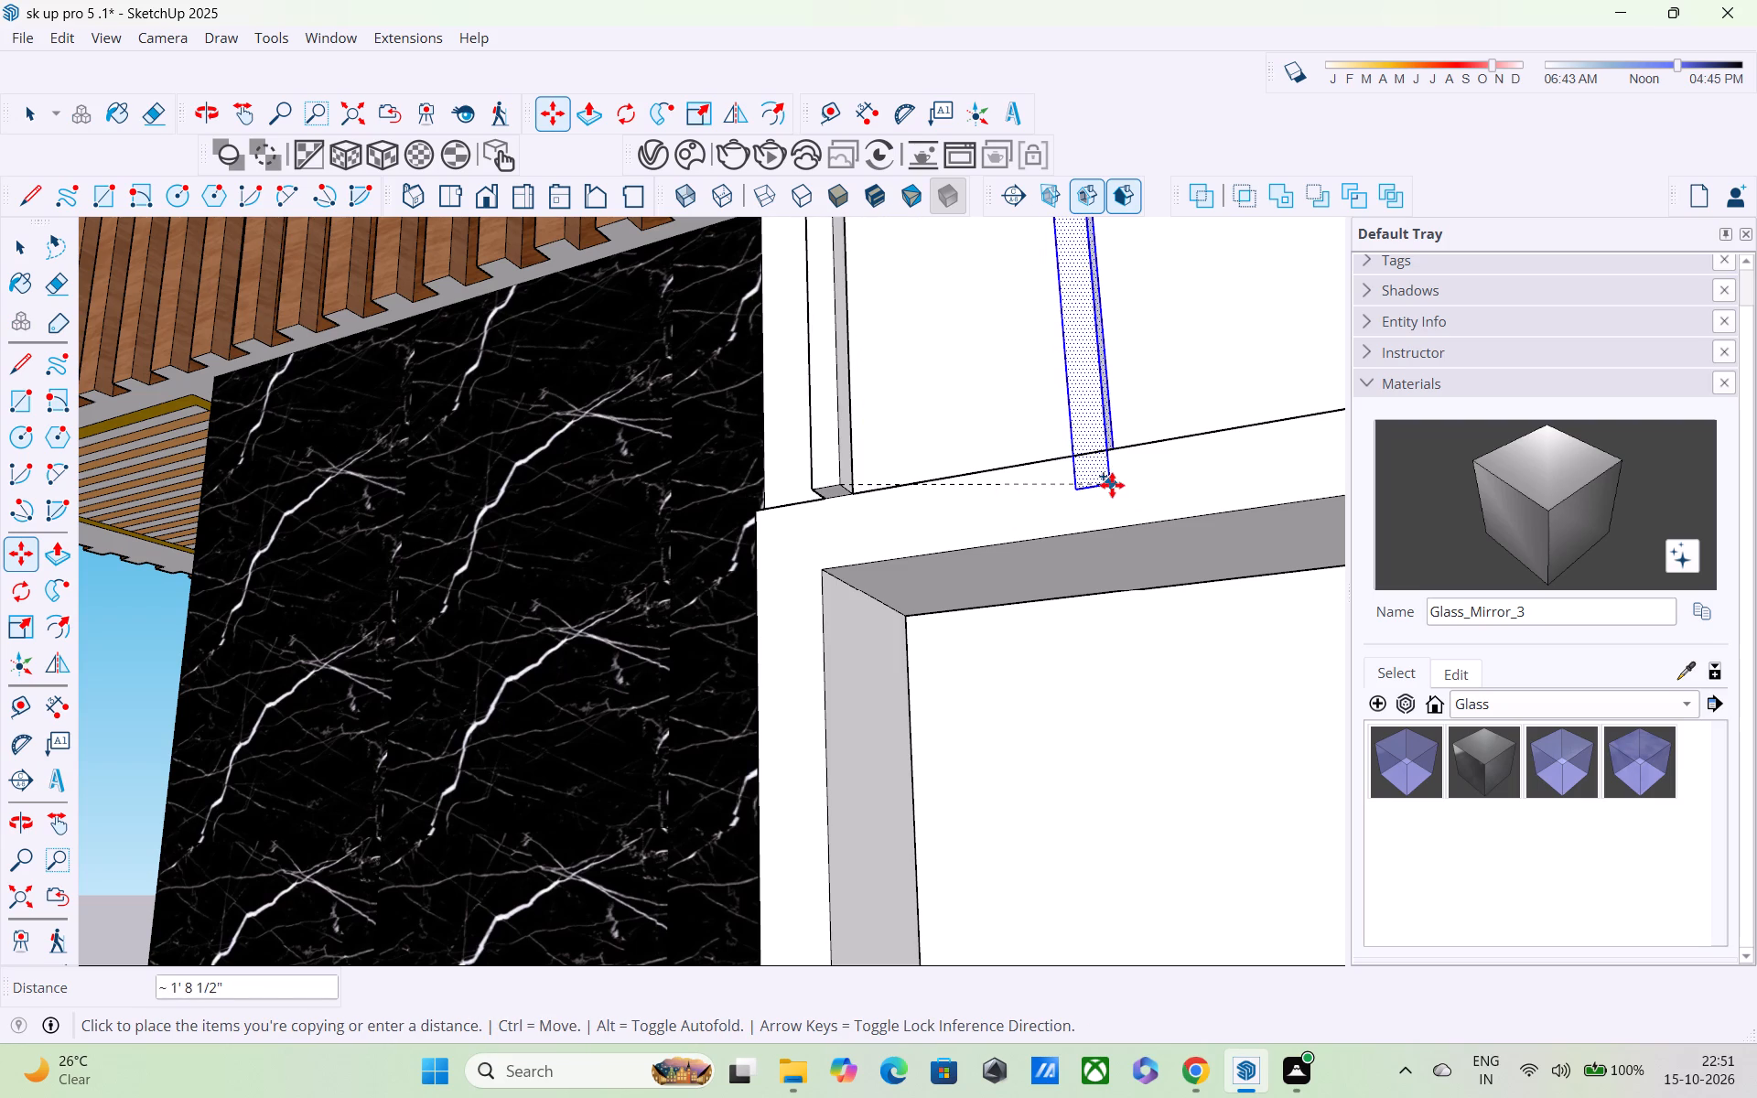
middle_click_drag(1108, 488, 586, 496, "shift")
scroll(763, 466, "down", 2)
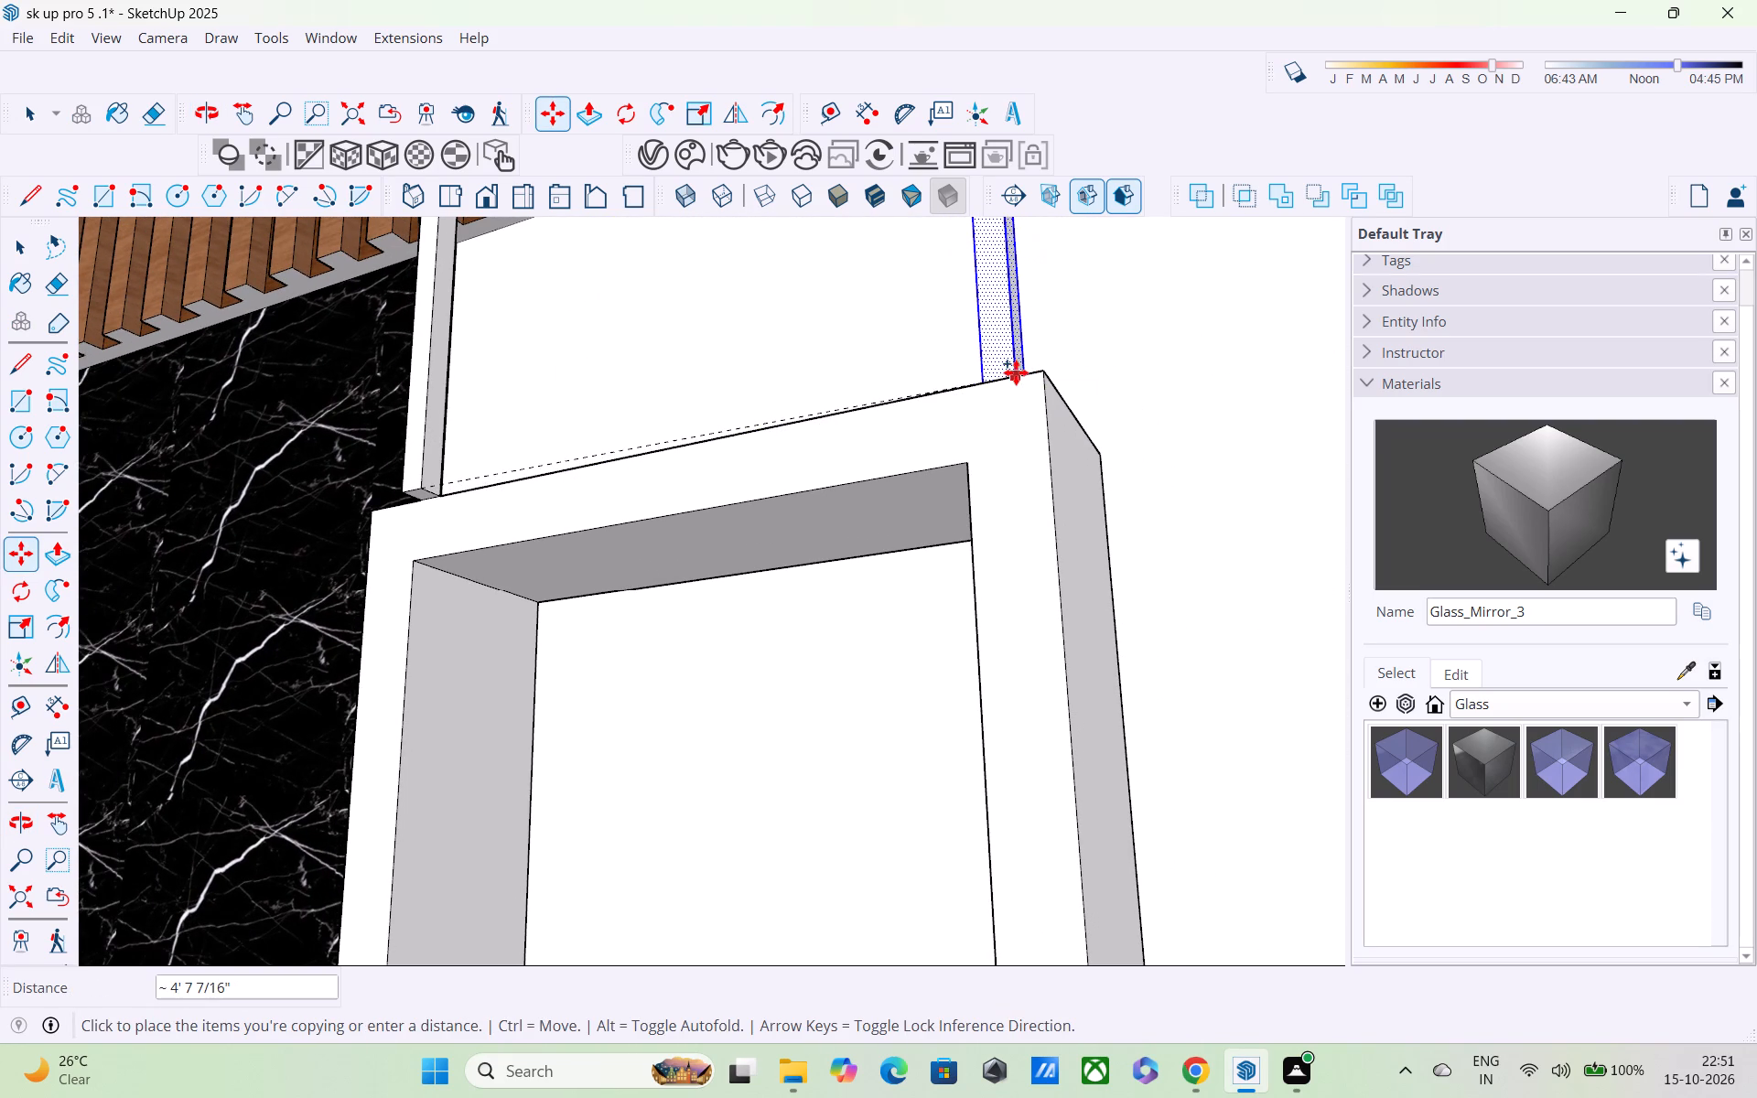
left_click(1016, 372)
key("slash")
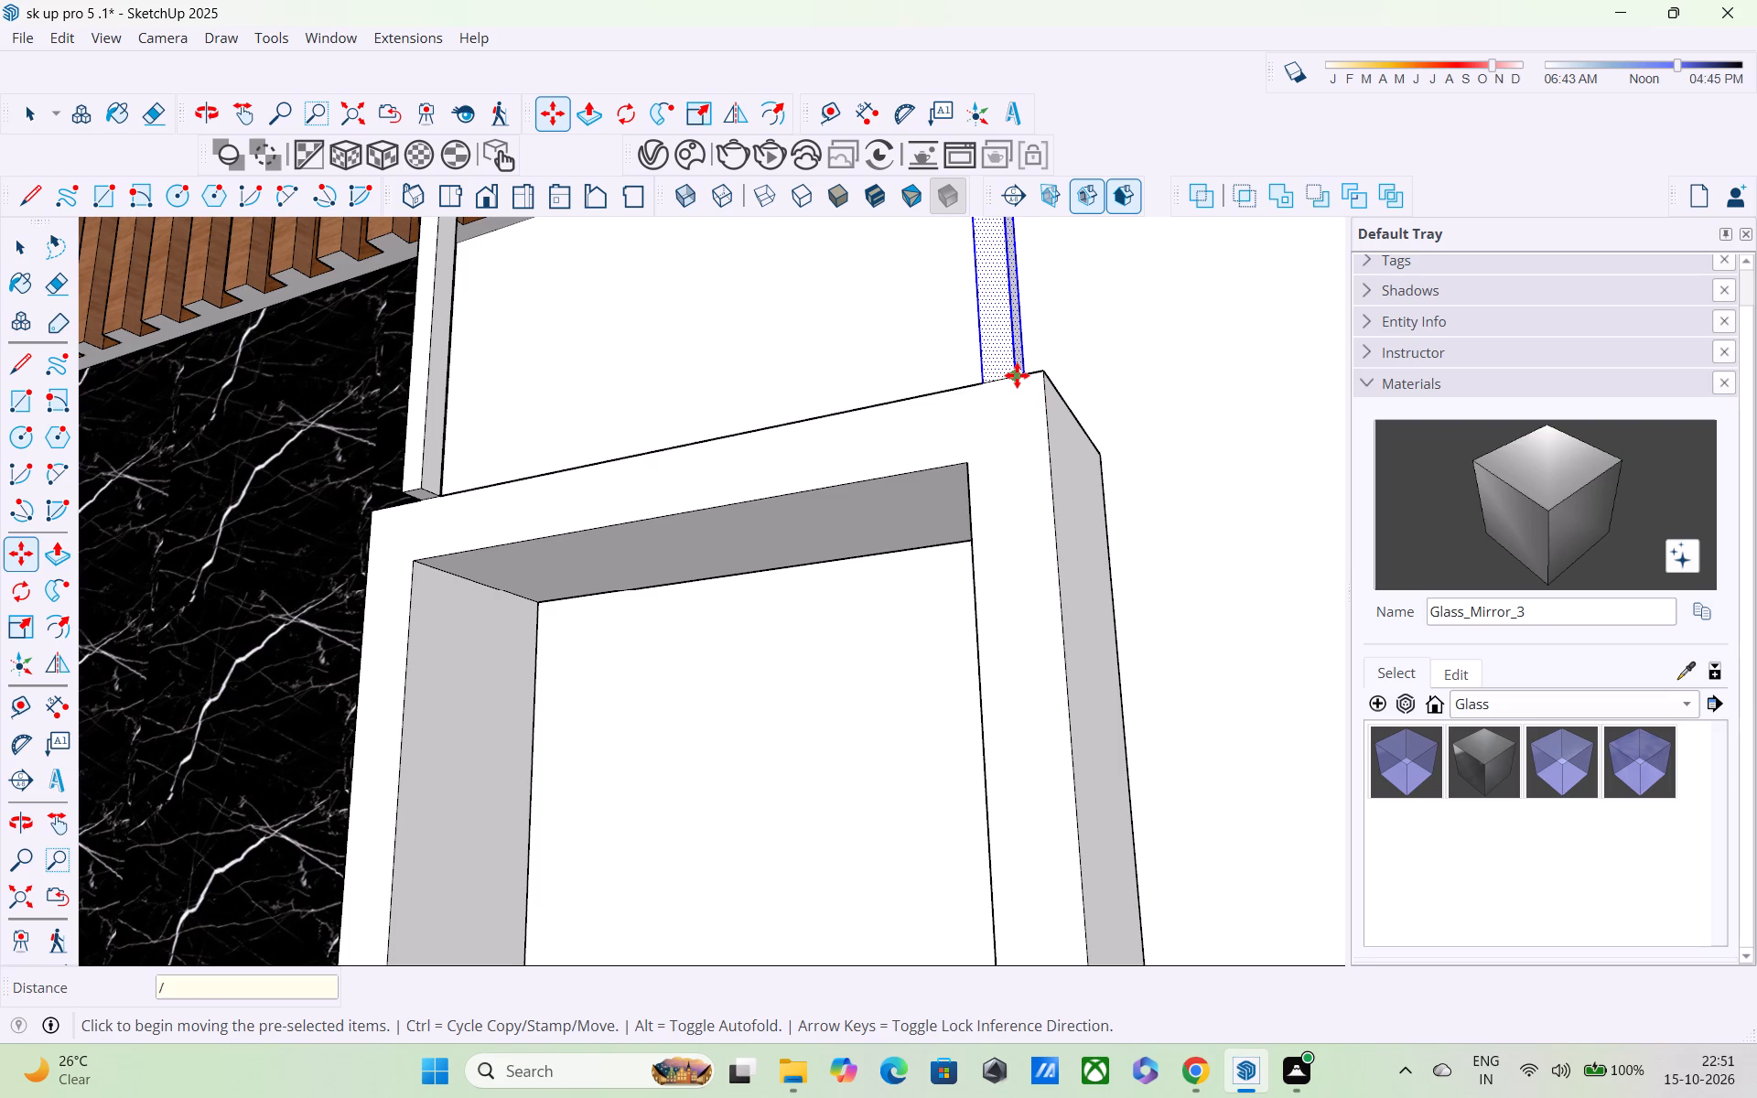
type("10")
key("Return")
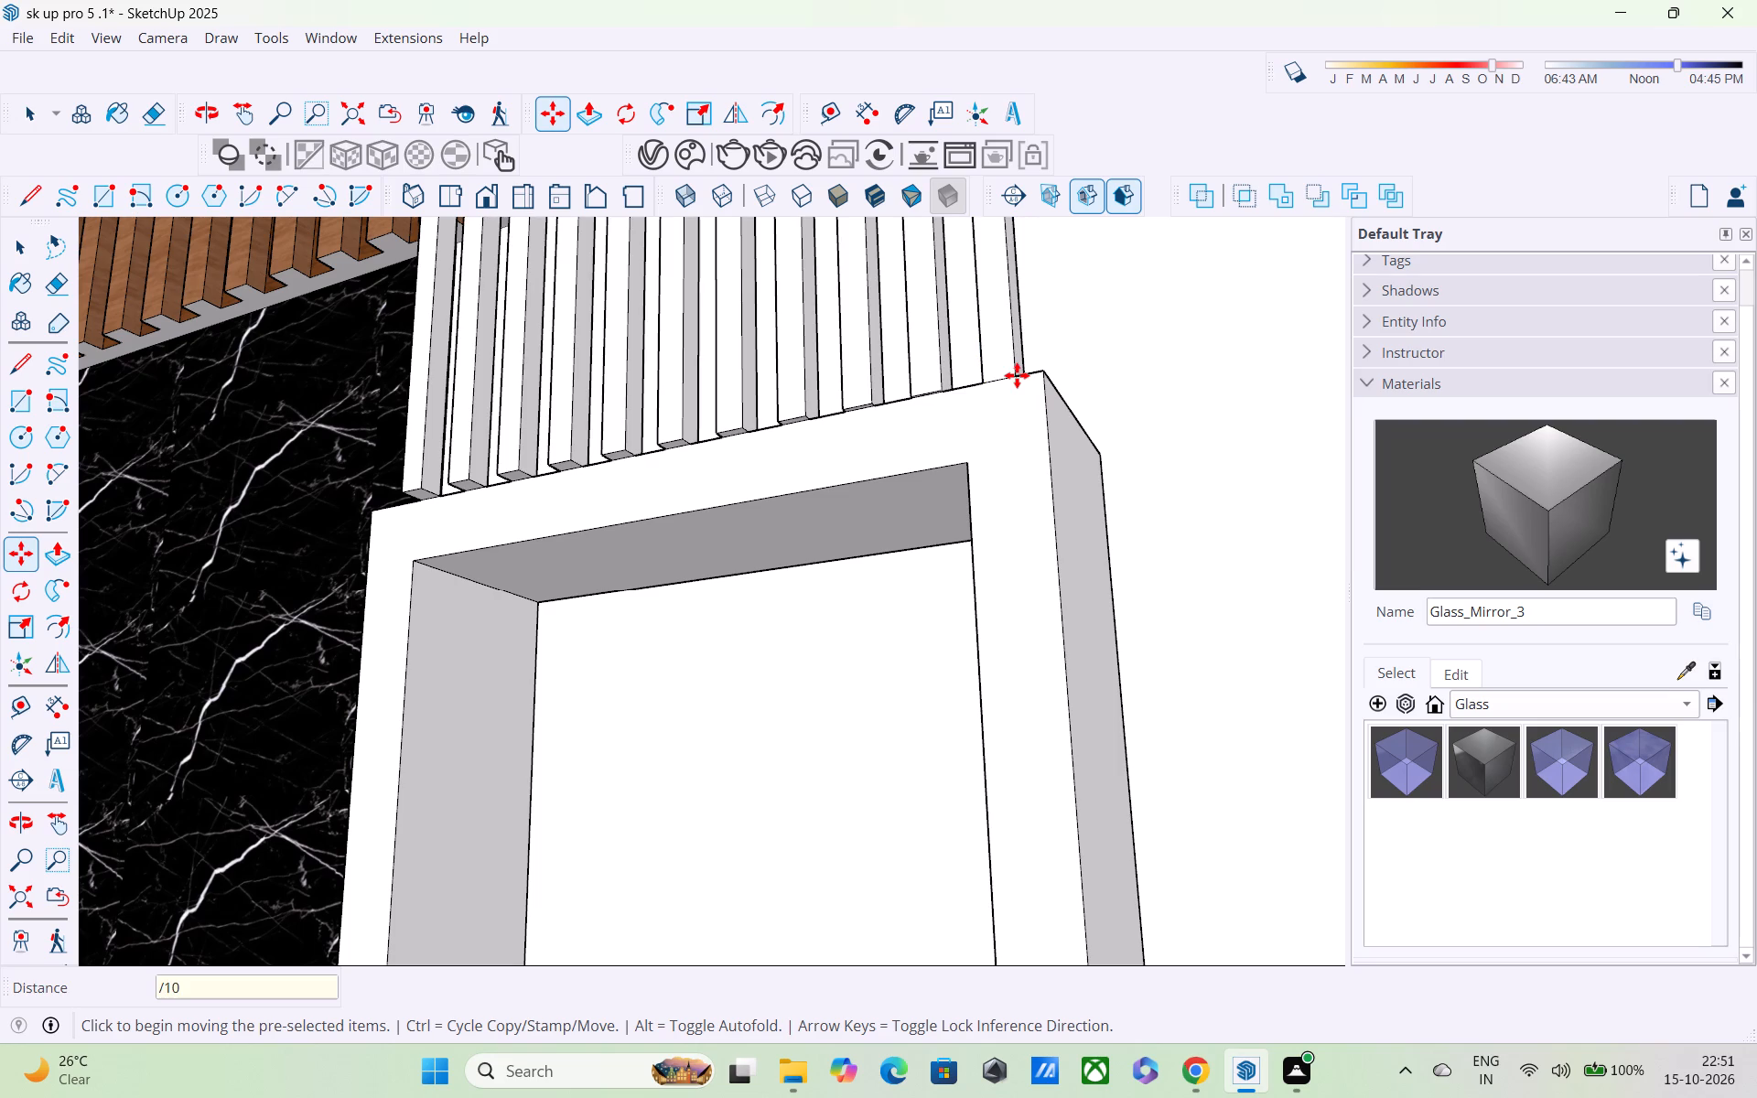
Draw a line about 2 7/8" long down the wall-side edge of the post nearest the marble strip, starting at its top corner.
scroll(1017, 375, "down", 2)
middle_click_drag(836, 468, 939, 699)
scroll(923, 594, "down", 4)
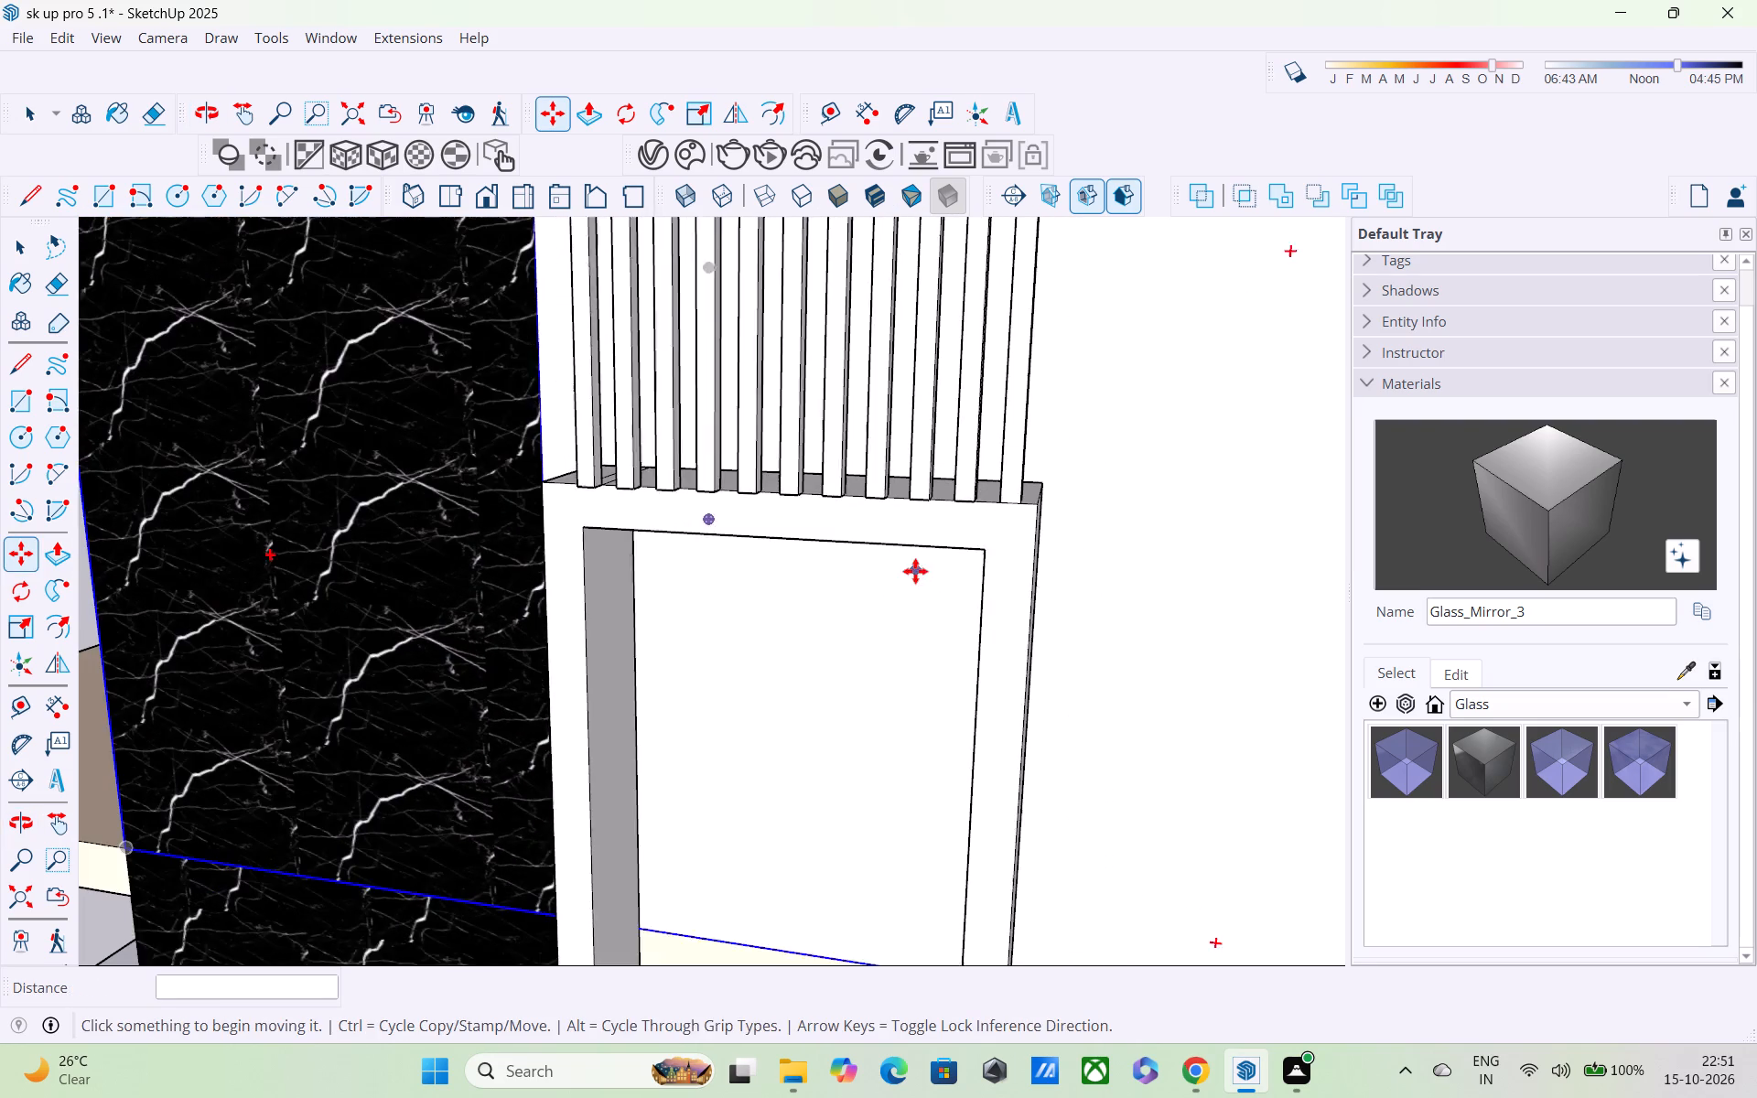
middle_click_drag(896, 536, 945, 834, "shift")
scroll(904, 576, "down", 2)
middle_click_drag(904, 576, 1382, 665)
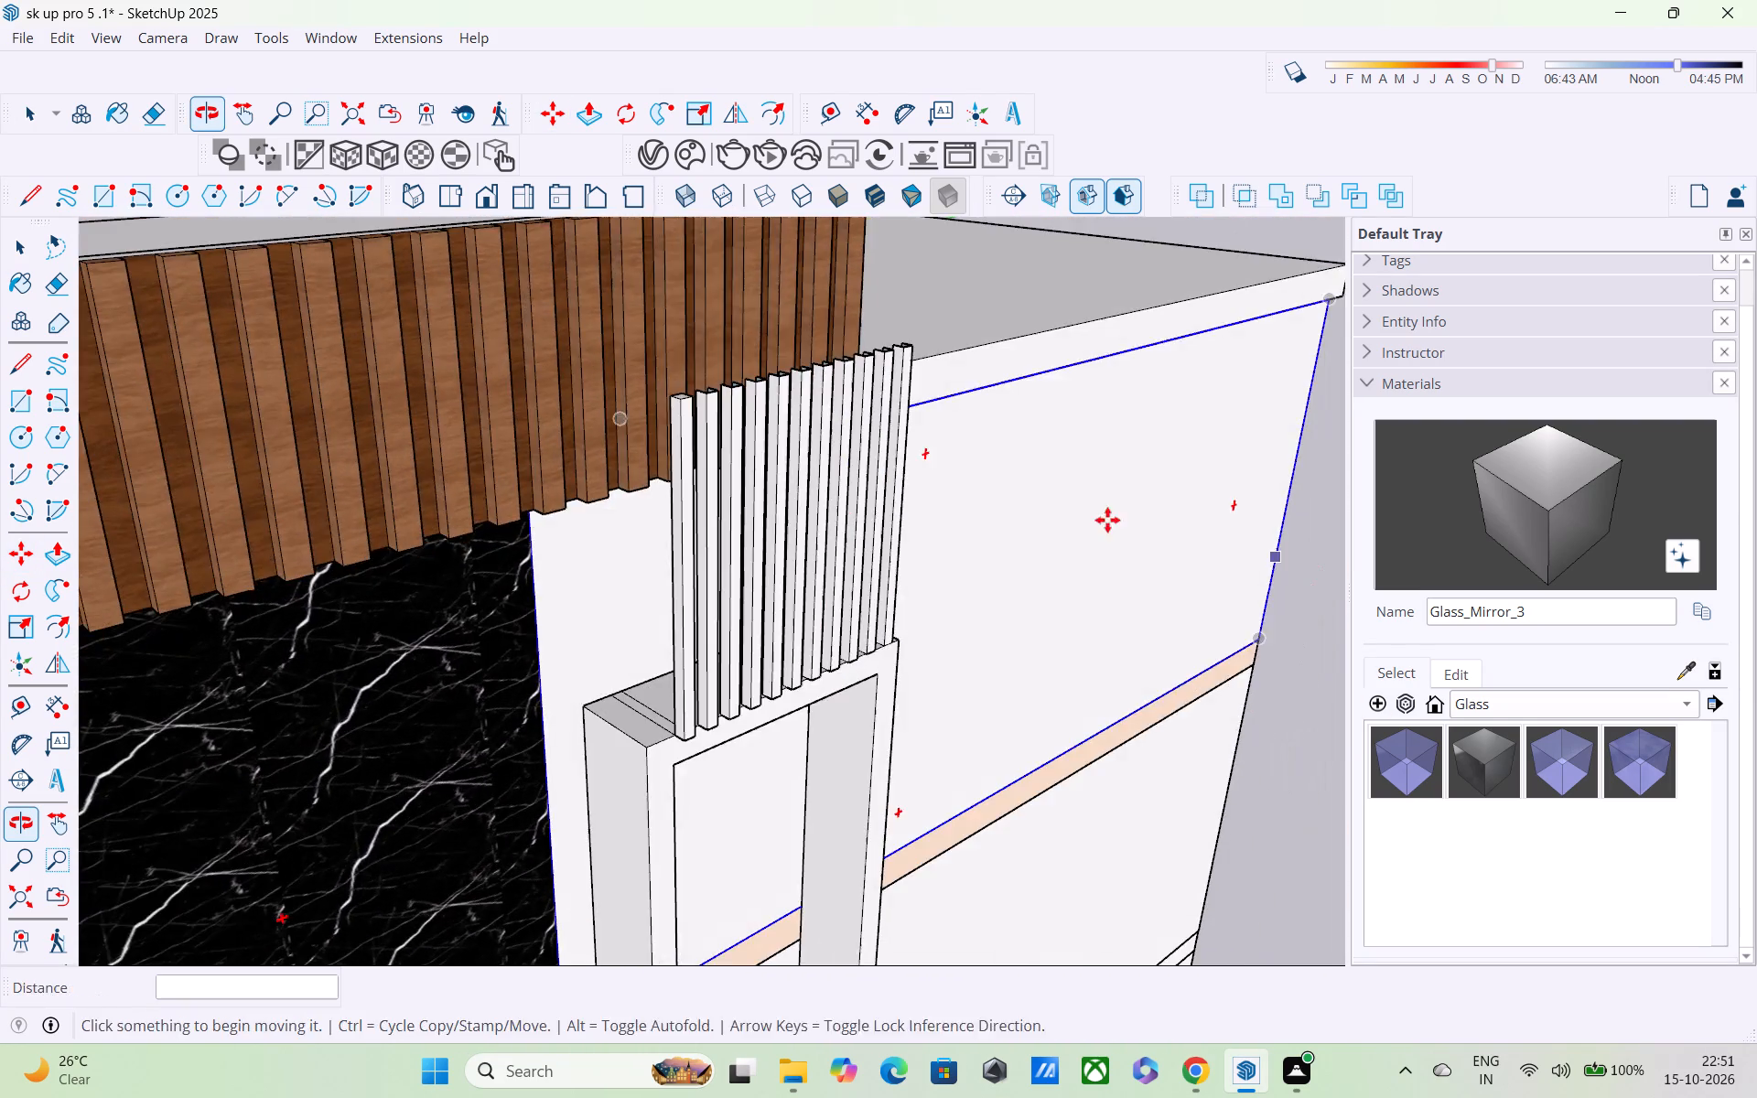
middle_click_drag(766, 470, 1190, 553)
scroll(609, 508, "up", 3)
scroll(769, 457, "up", 6)
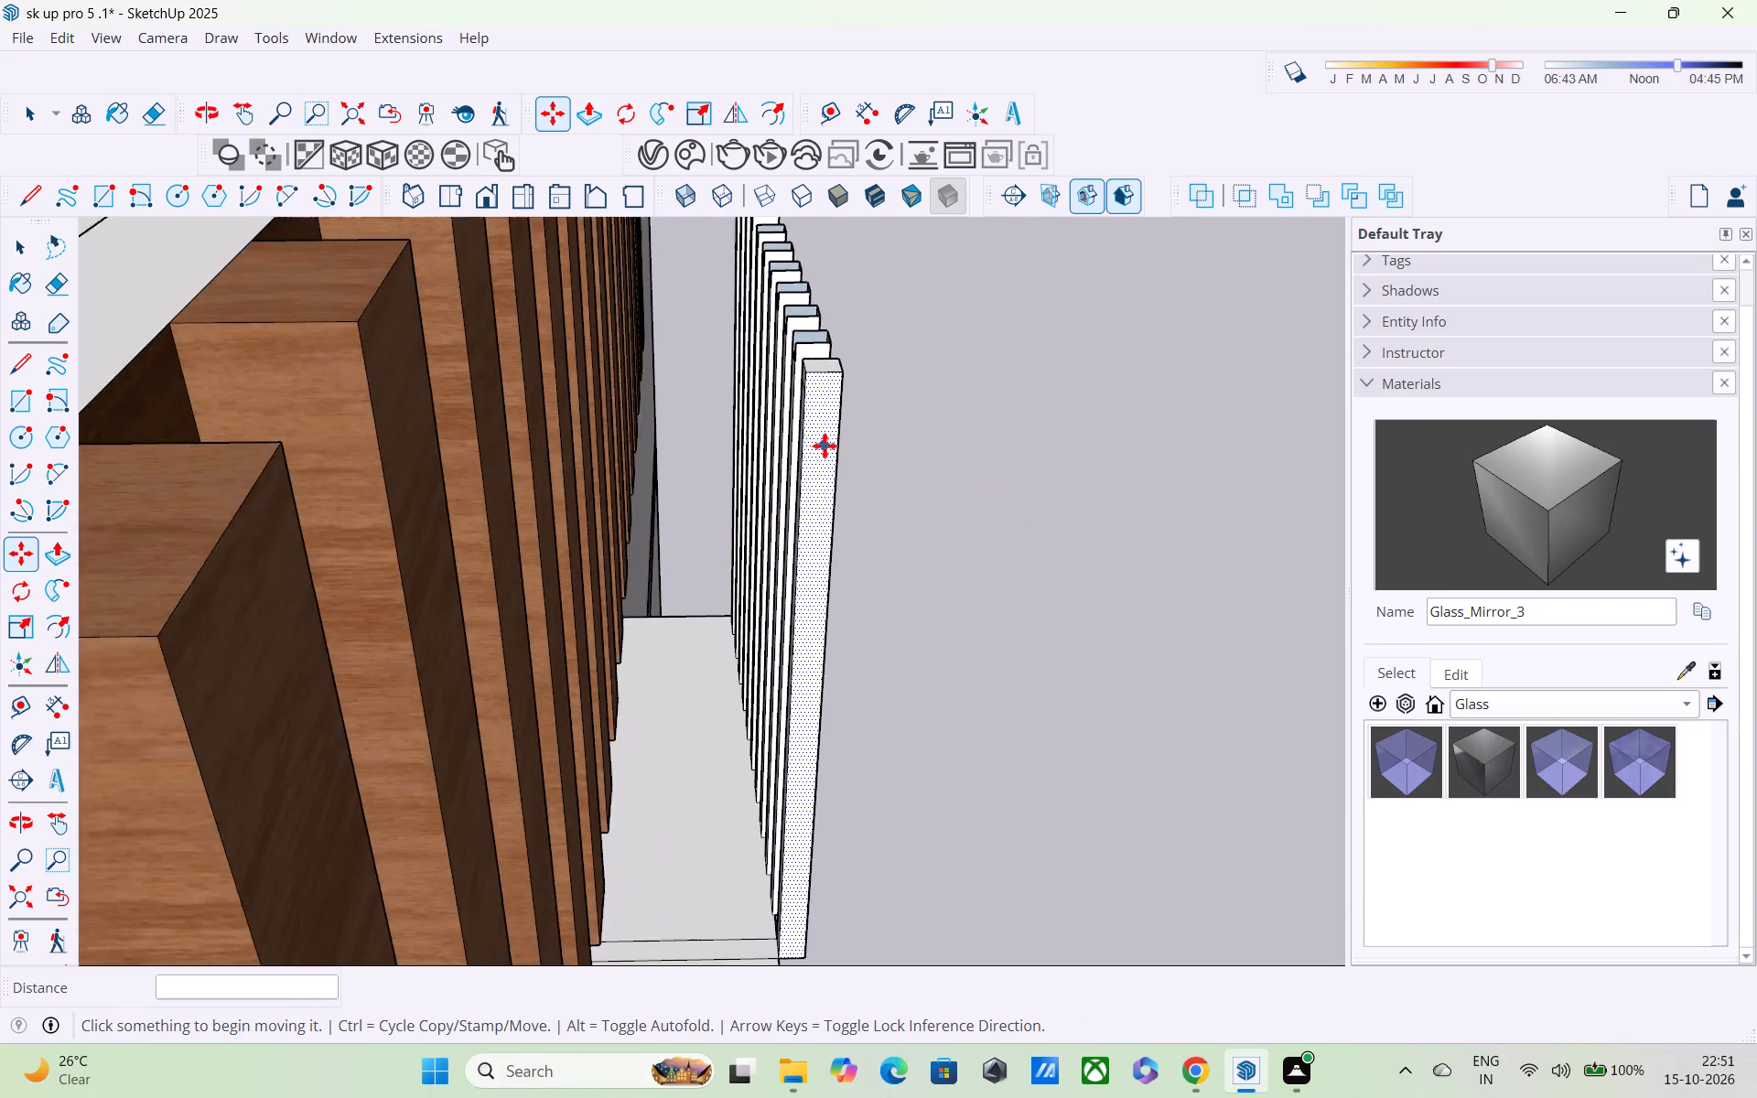
middle_click_drag(823, 413, 879, 437)
scroll(879, 443, "up", 4)
scroll(901, 419, "down", 3)
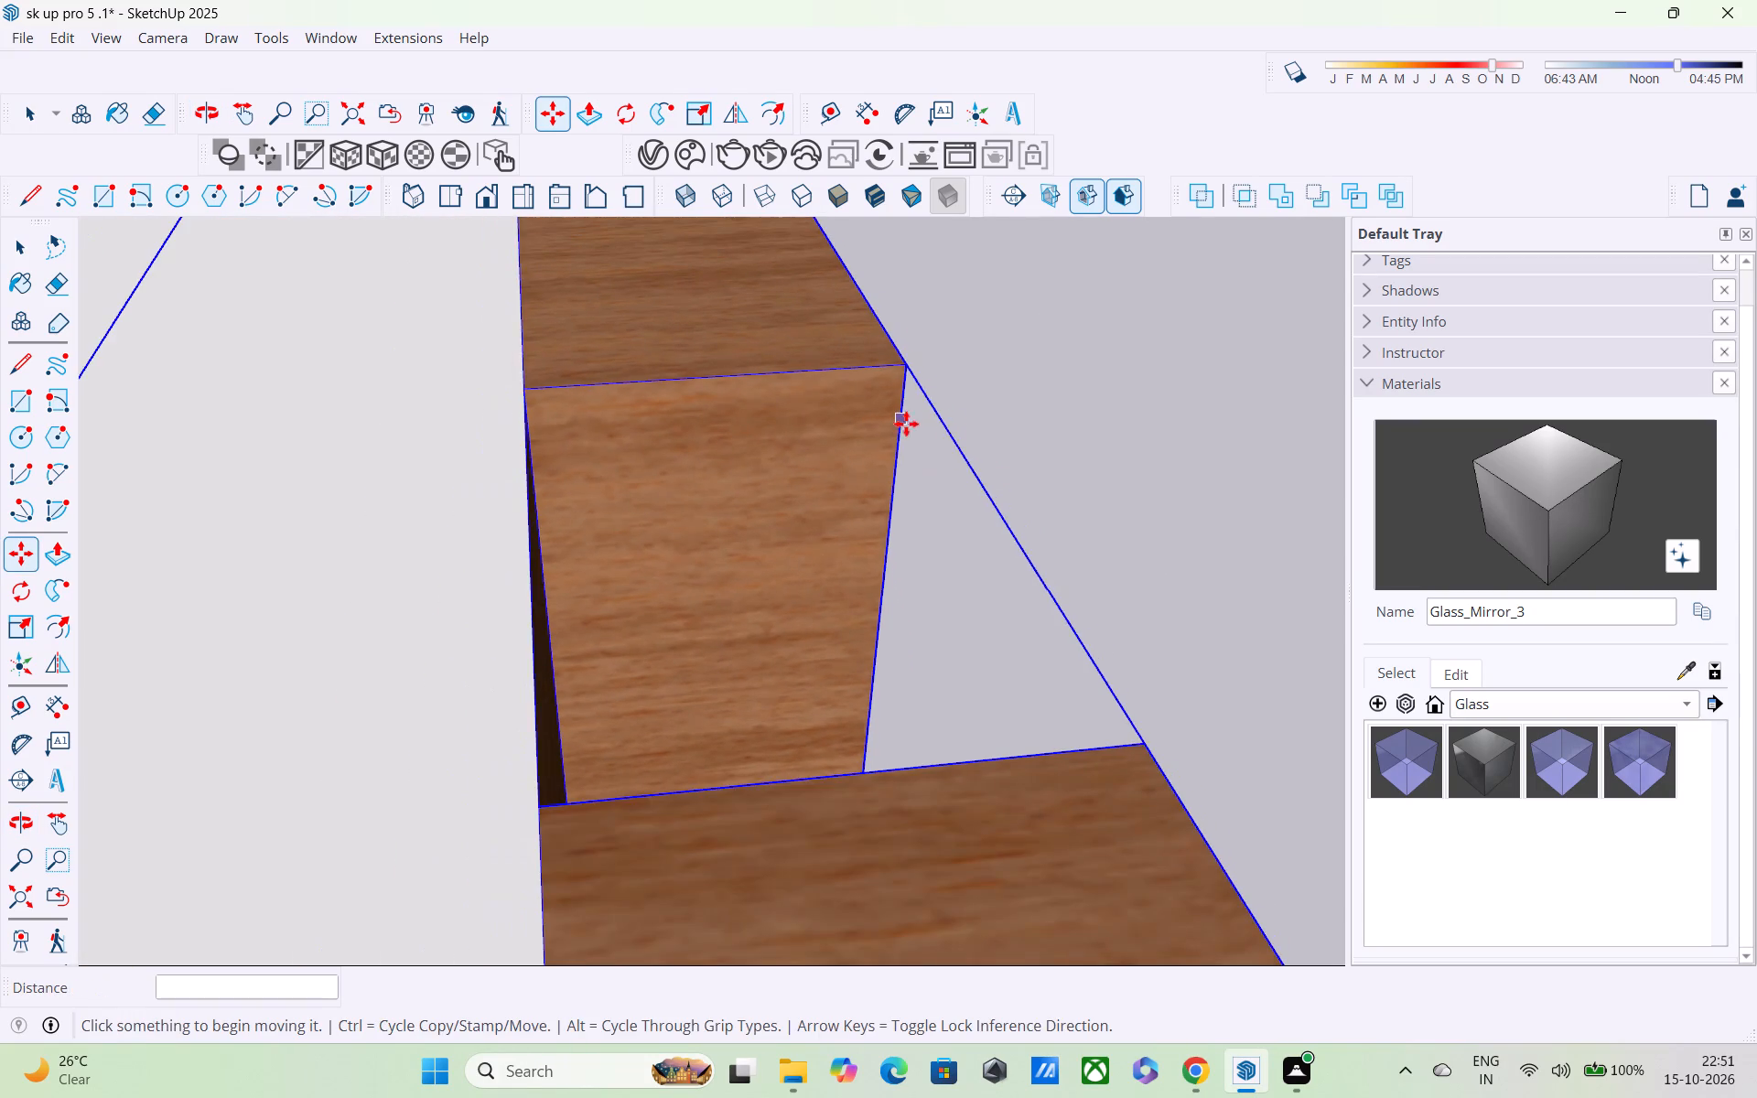
middle_click_drag(971, 425, 758, 441)
scroll(758, 441, "down", 1)
scroll(995, 447, "down", 4)
key("space")
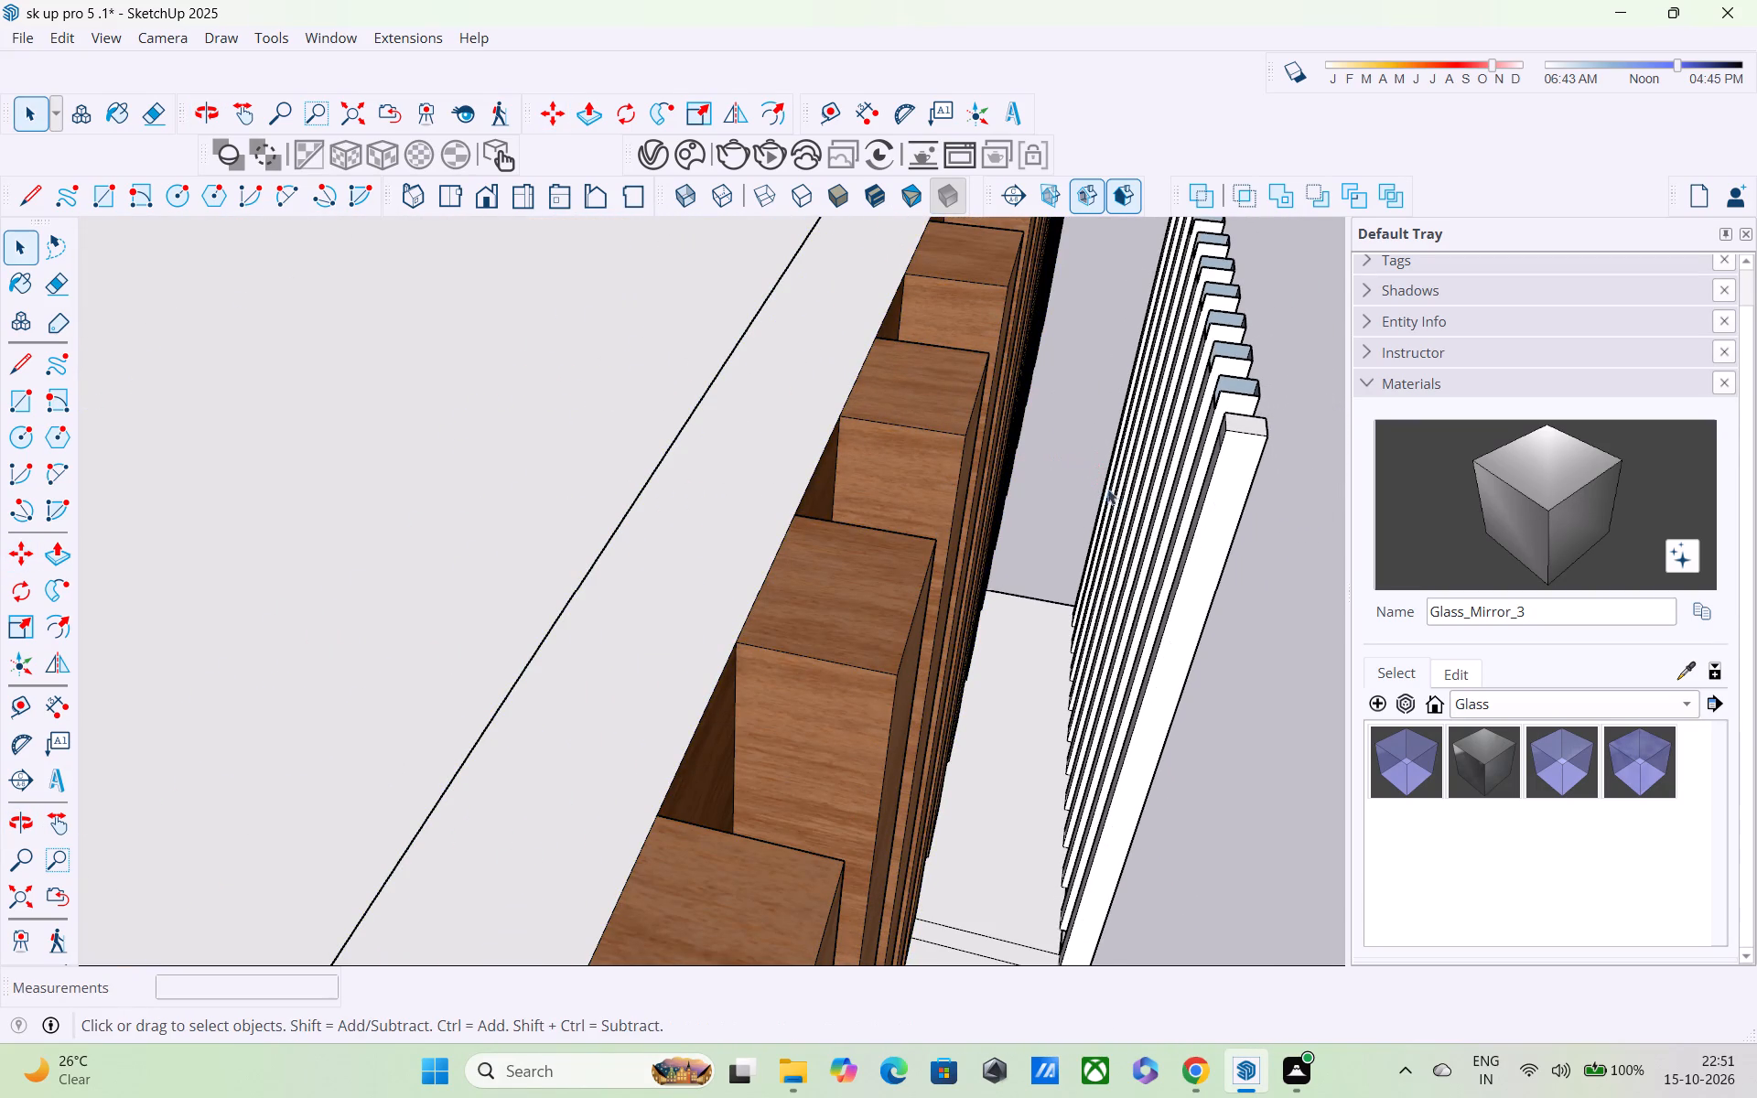
scroll(1183, 486, "up", 3)
scroll(1278, 471, "up", 1)
key("l")
scroll(1289, 468, "up", 2)
scroll(1233, 436, "down", 3)
middle_click_drag(1176, 408, 1188, 432)
scroll(1180, 411, "up", 5)
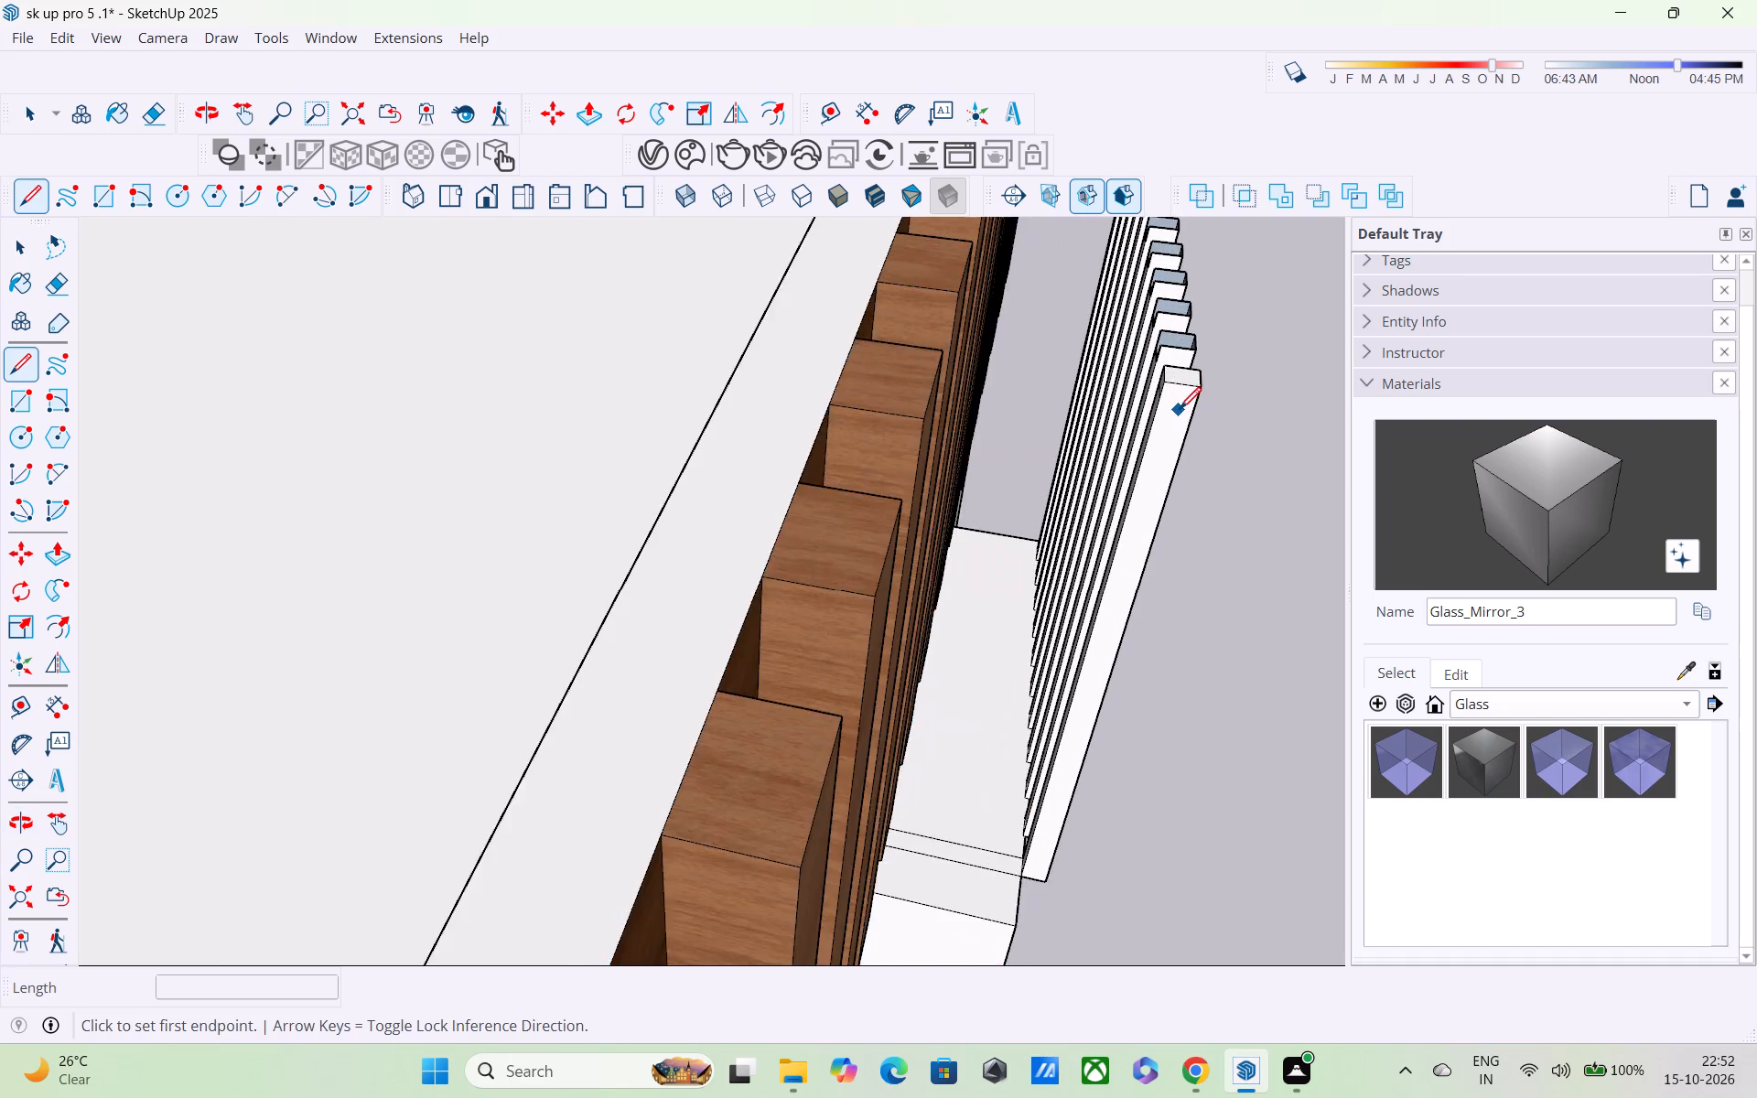
scroll(1170, 404, "up", 4)
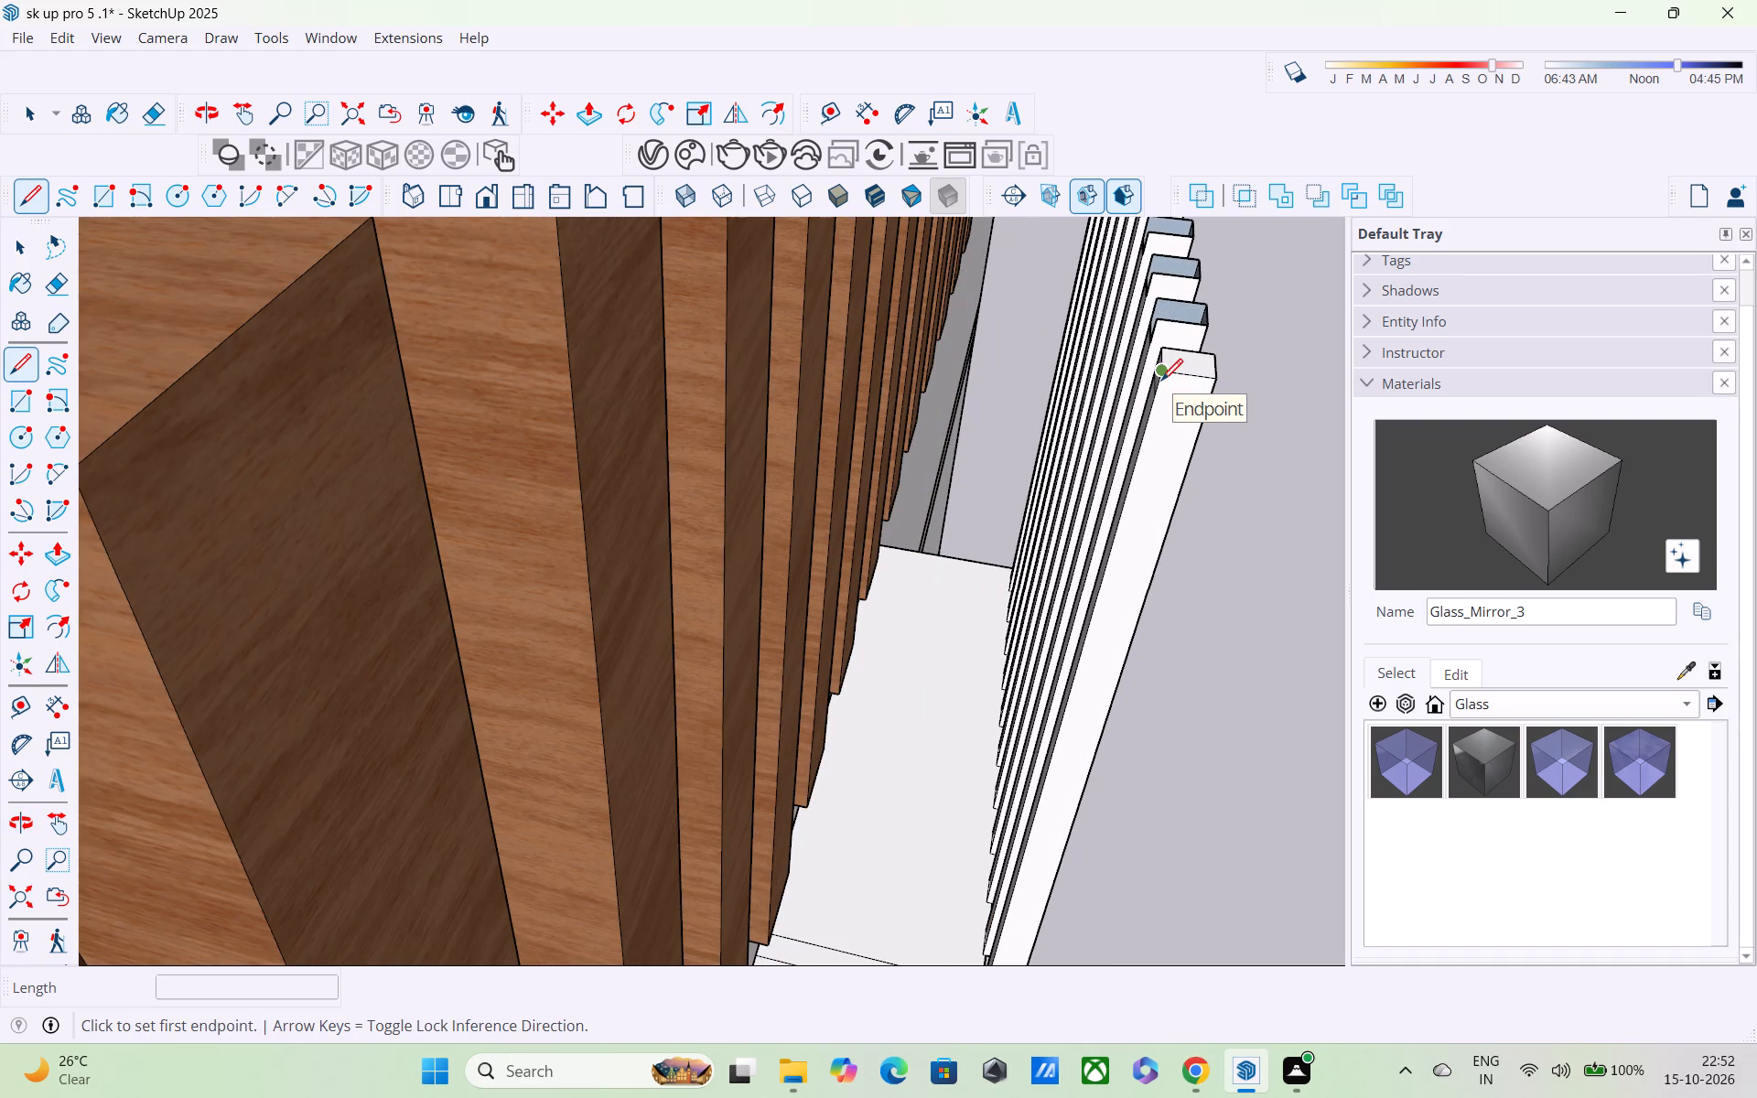
left_click(1165, 372)
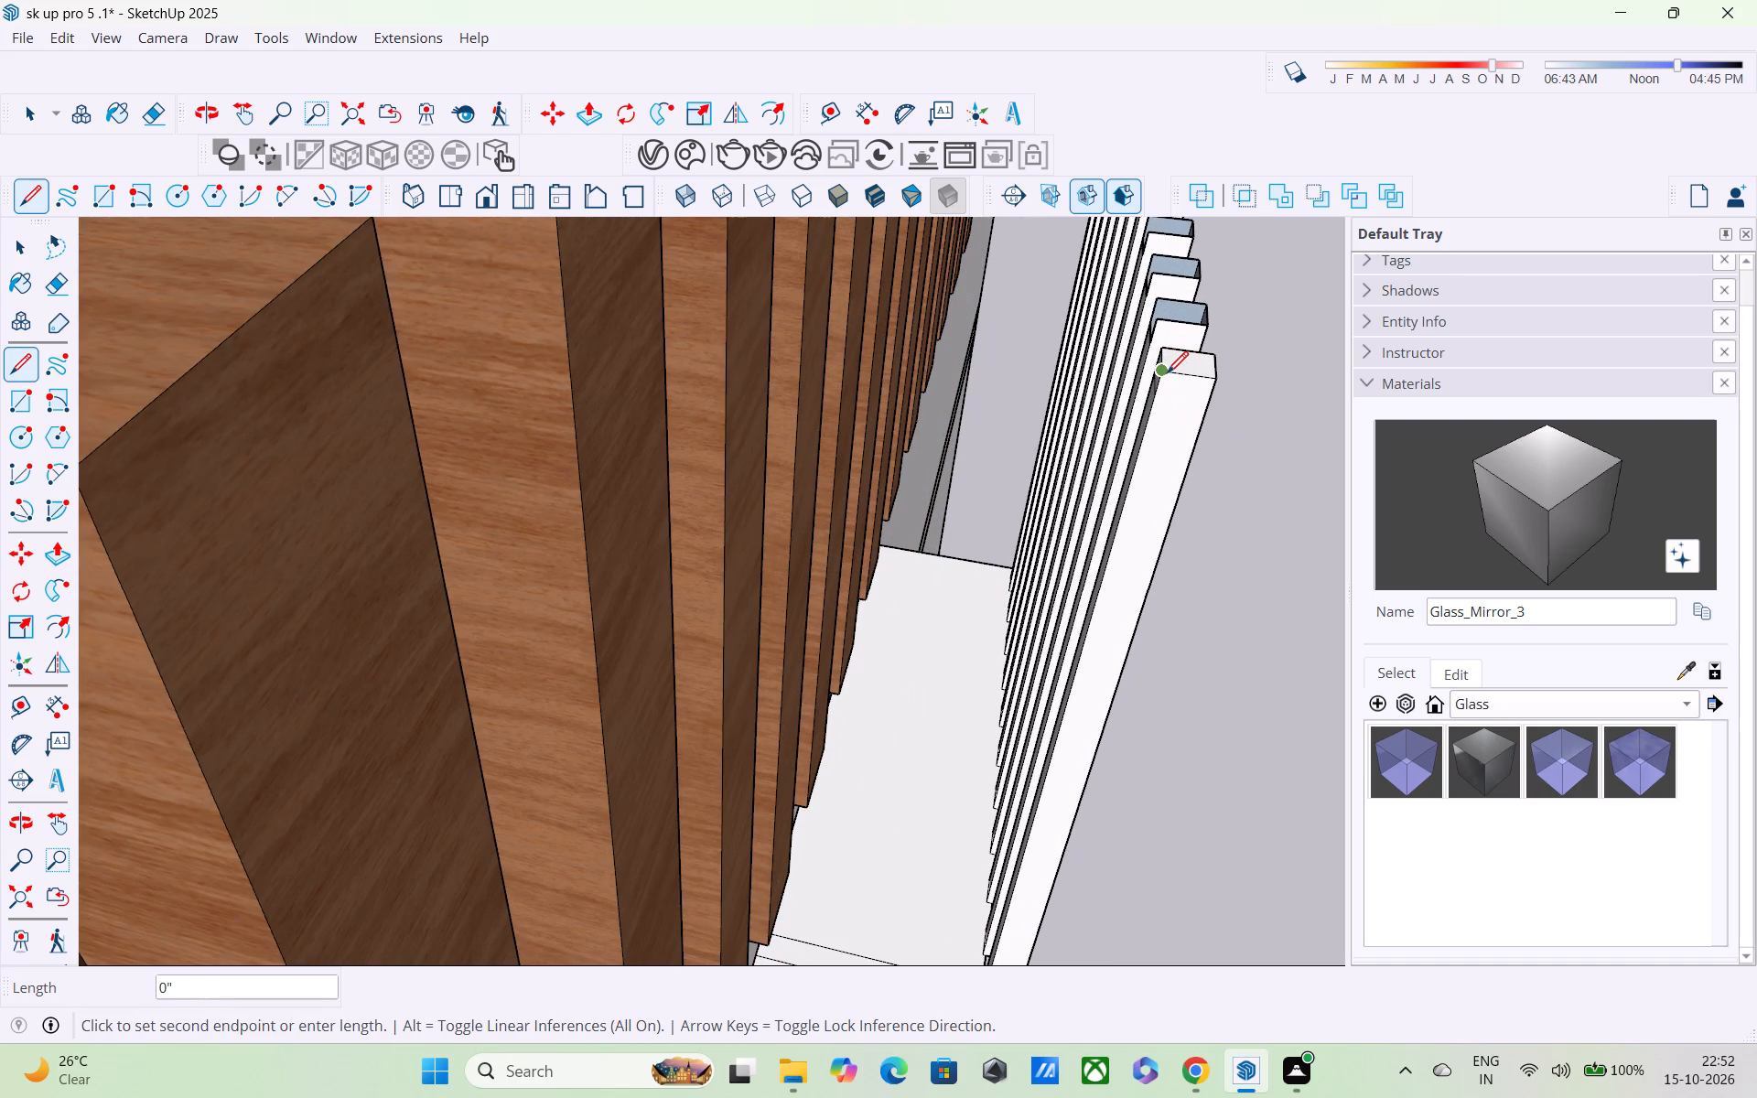
scroll(1165, 374, "up", 4)
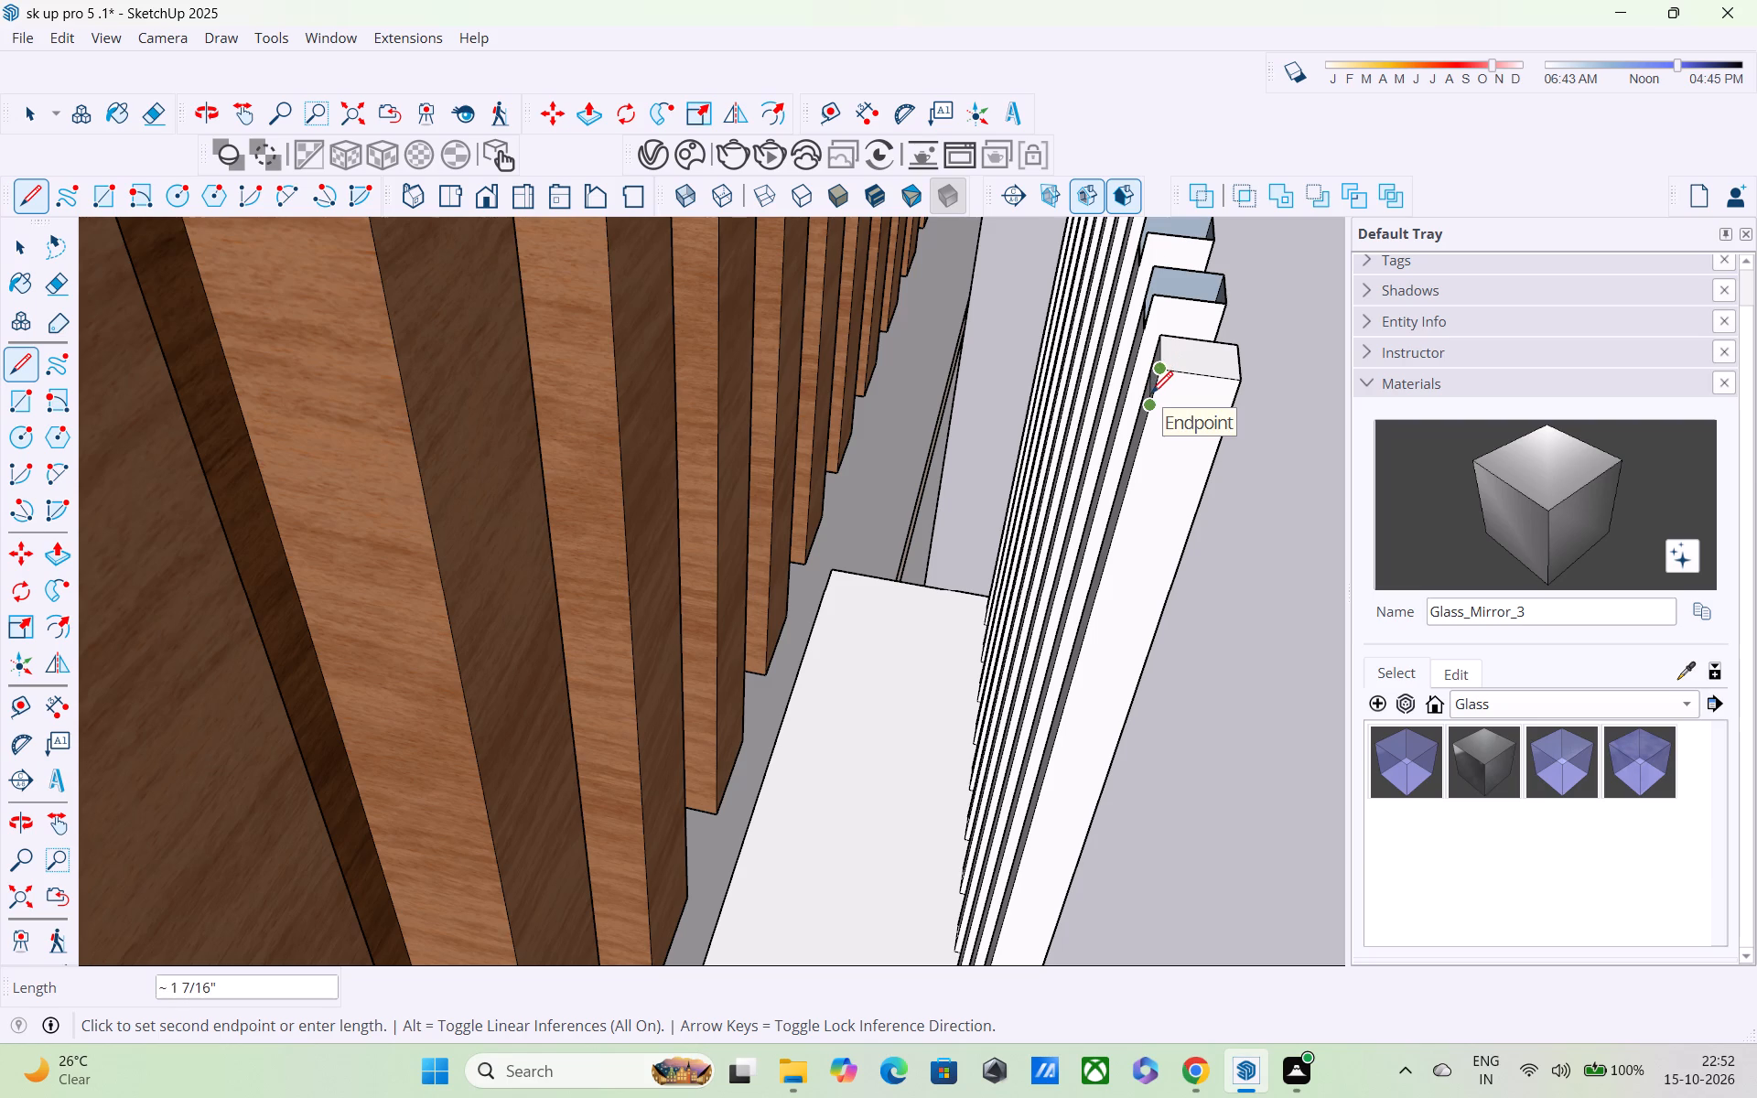
left_click(1137, 440)
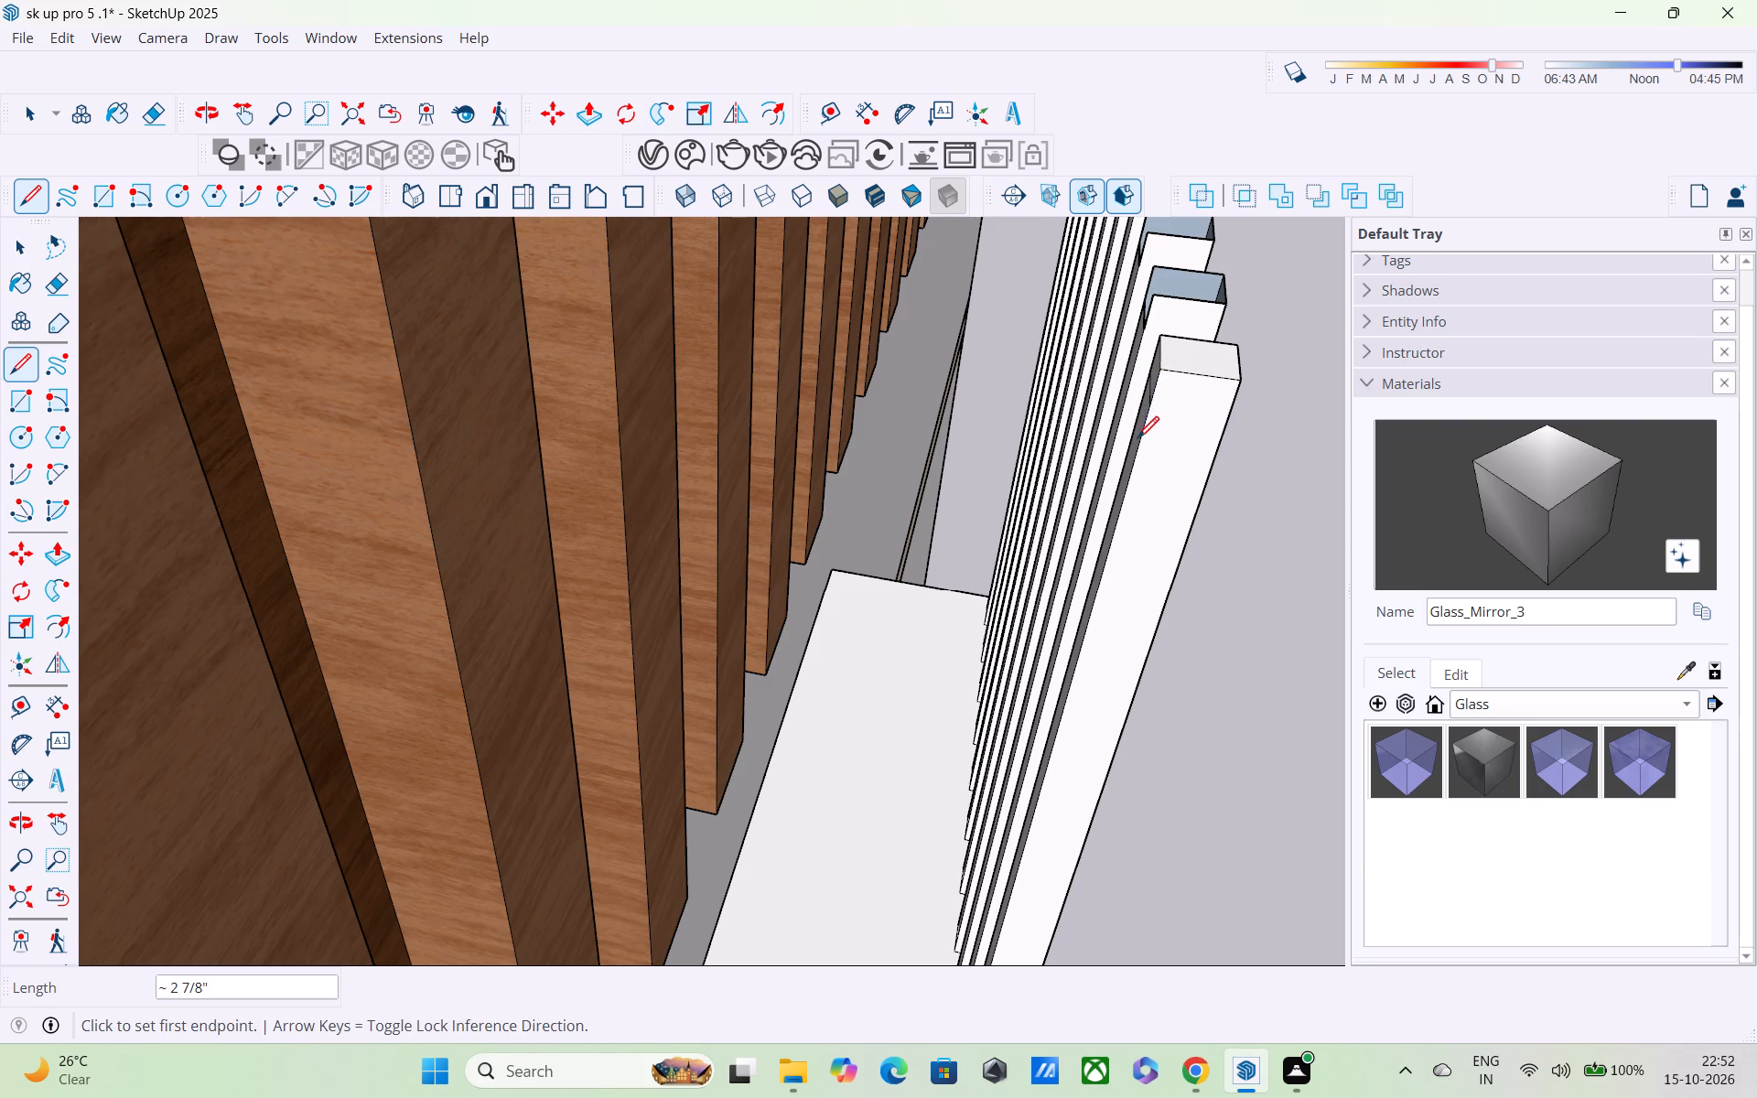
Extrude the small wall-facing face at the top of the post nearest the marble strip about 1' 1 9/16" toward the wood-slat wall.
middle_click_drag(1137, 411, 1163, 492)
scroll(1144, 408, "up", 3)
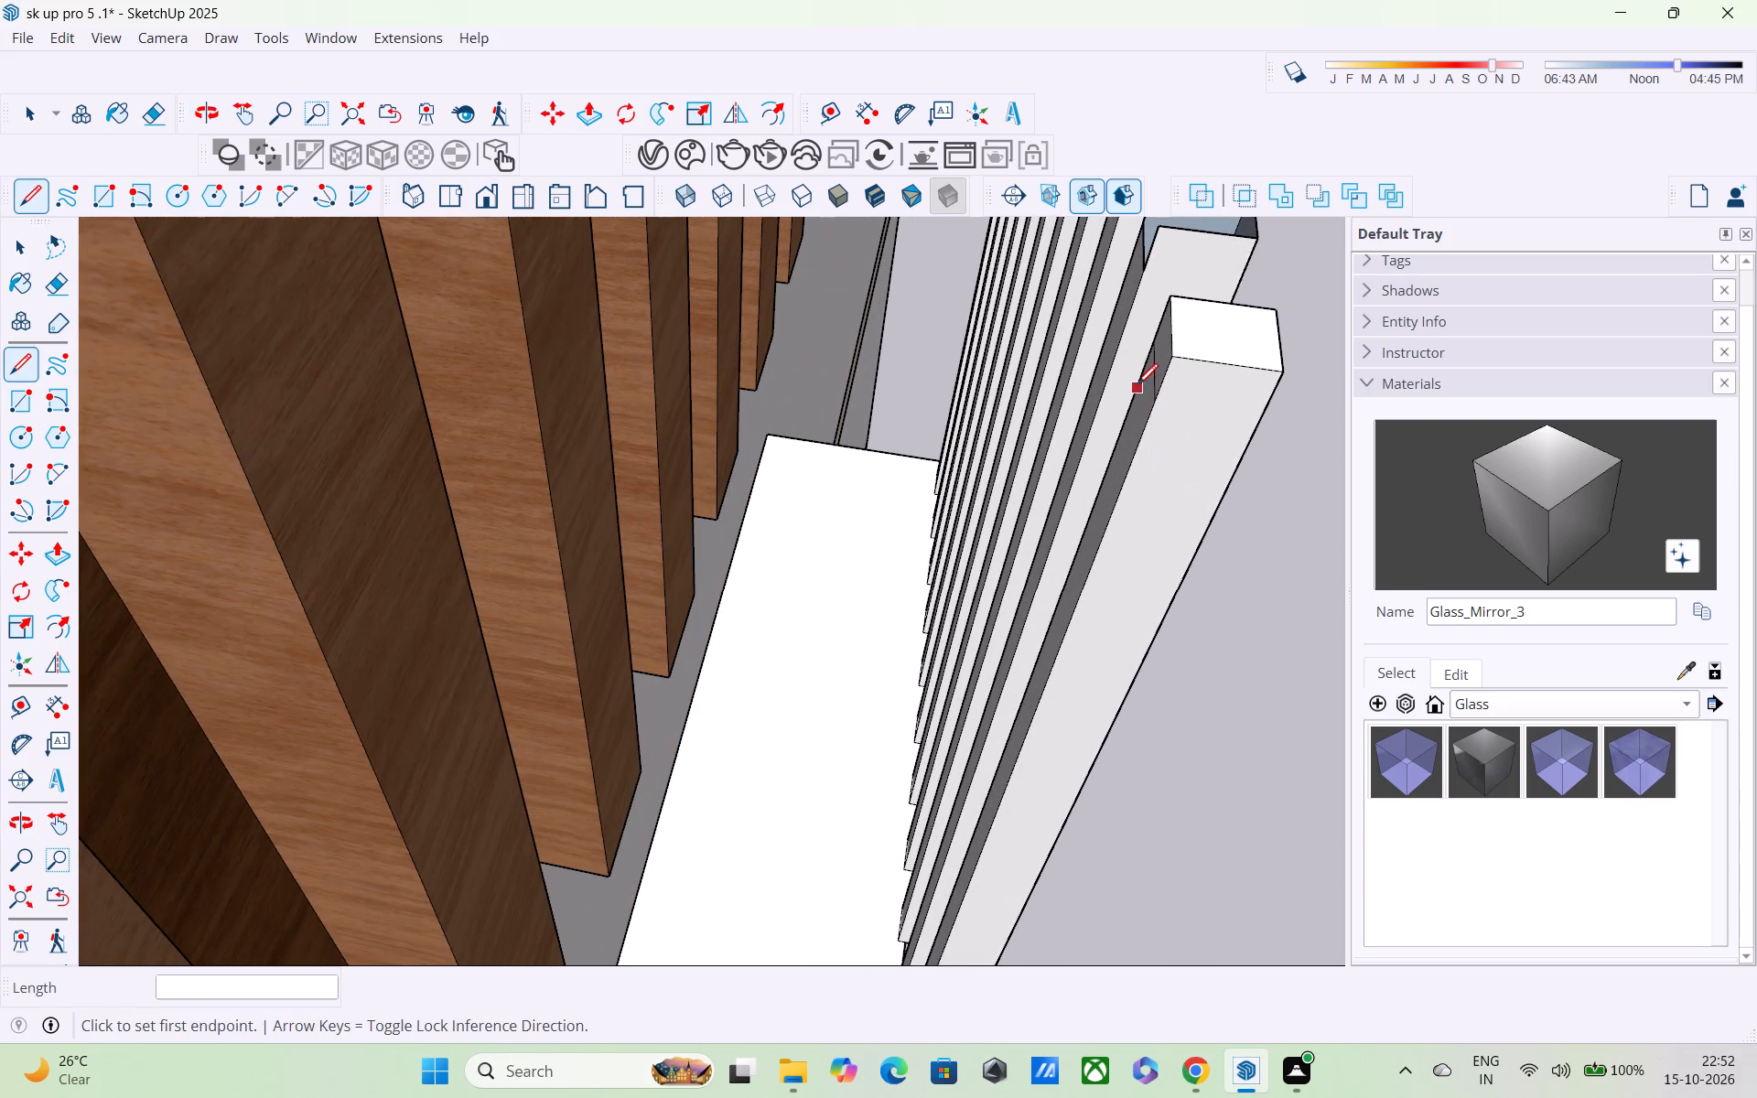
scroll(1135, 356, "up", 1)
middle_click_drag(1140, 361, 1178, 414)
scroll(1137, 318, "up", 3)
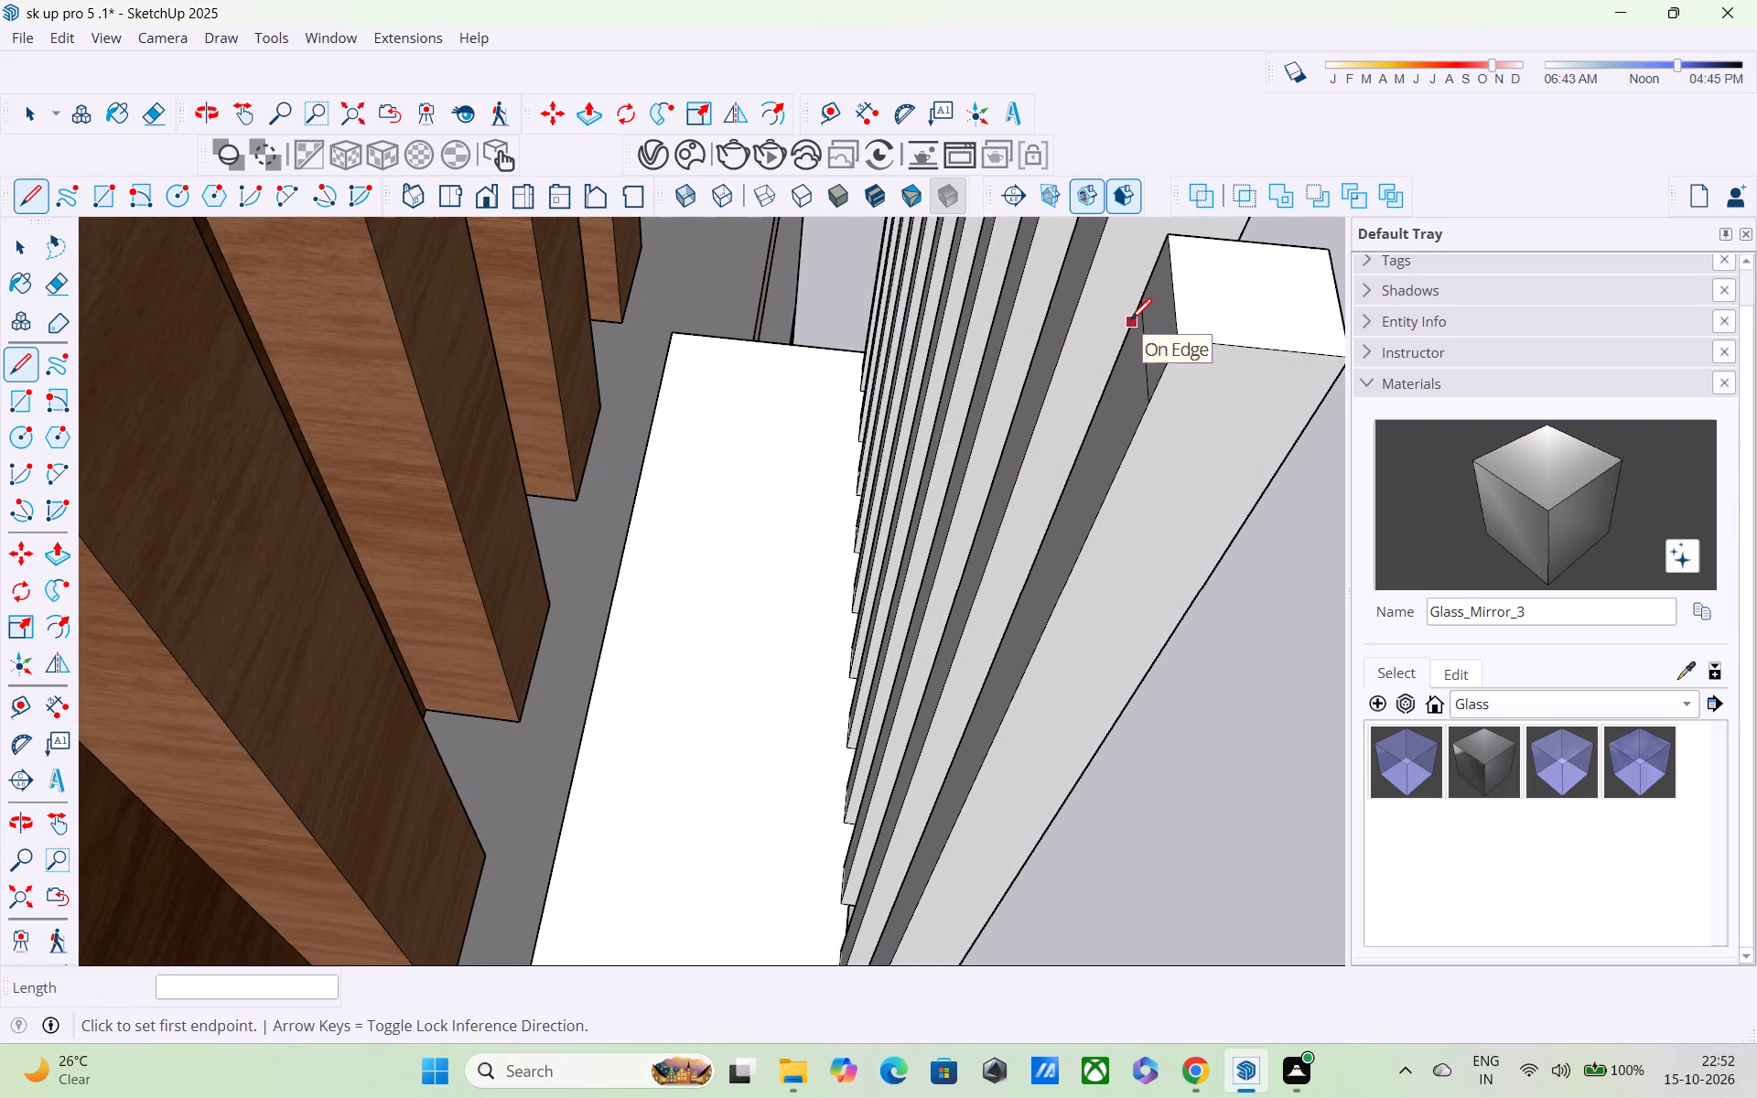
key("space")
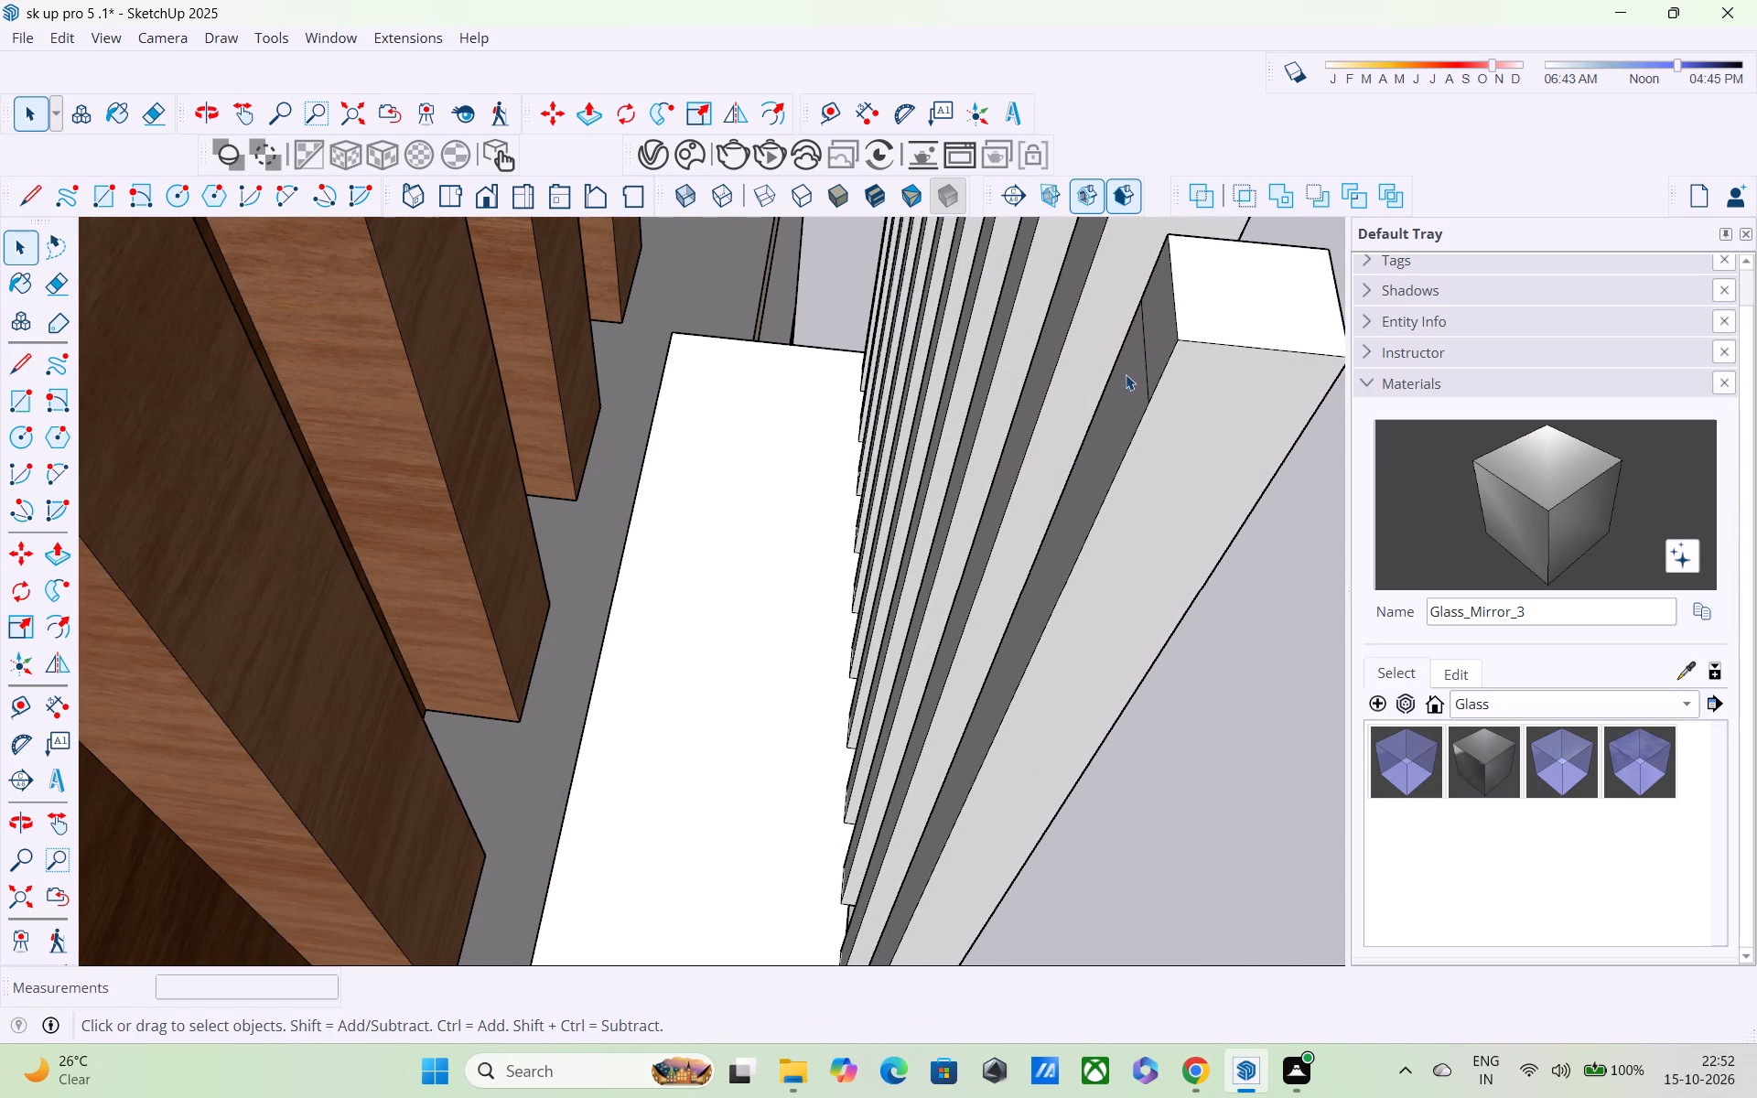
key("p")
left_click(1148, 307)
scroll(1012, 307, "down", 5)
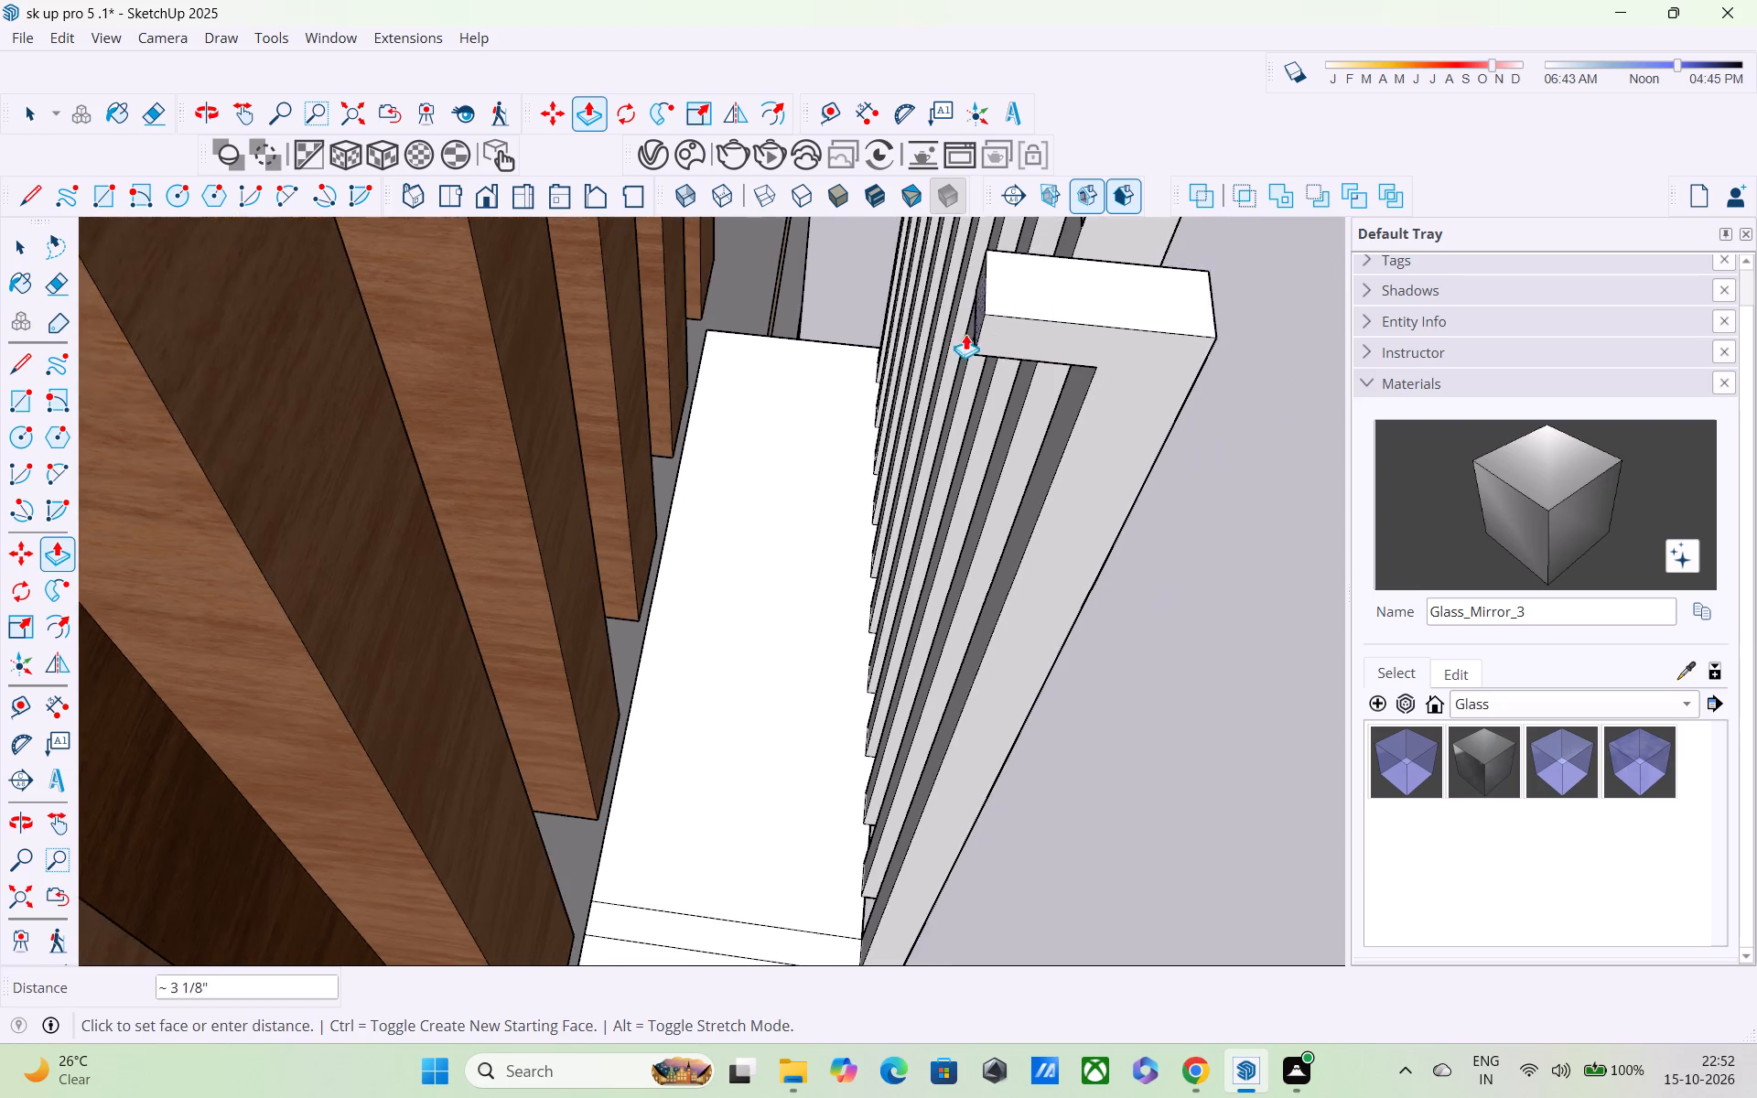
middle_click_drag(930, 338, 904, 422)
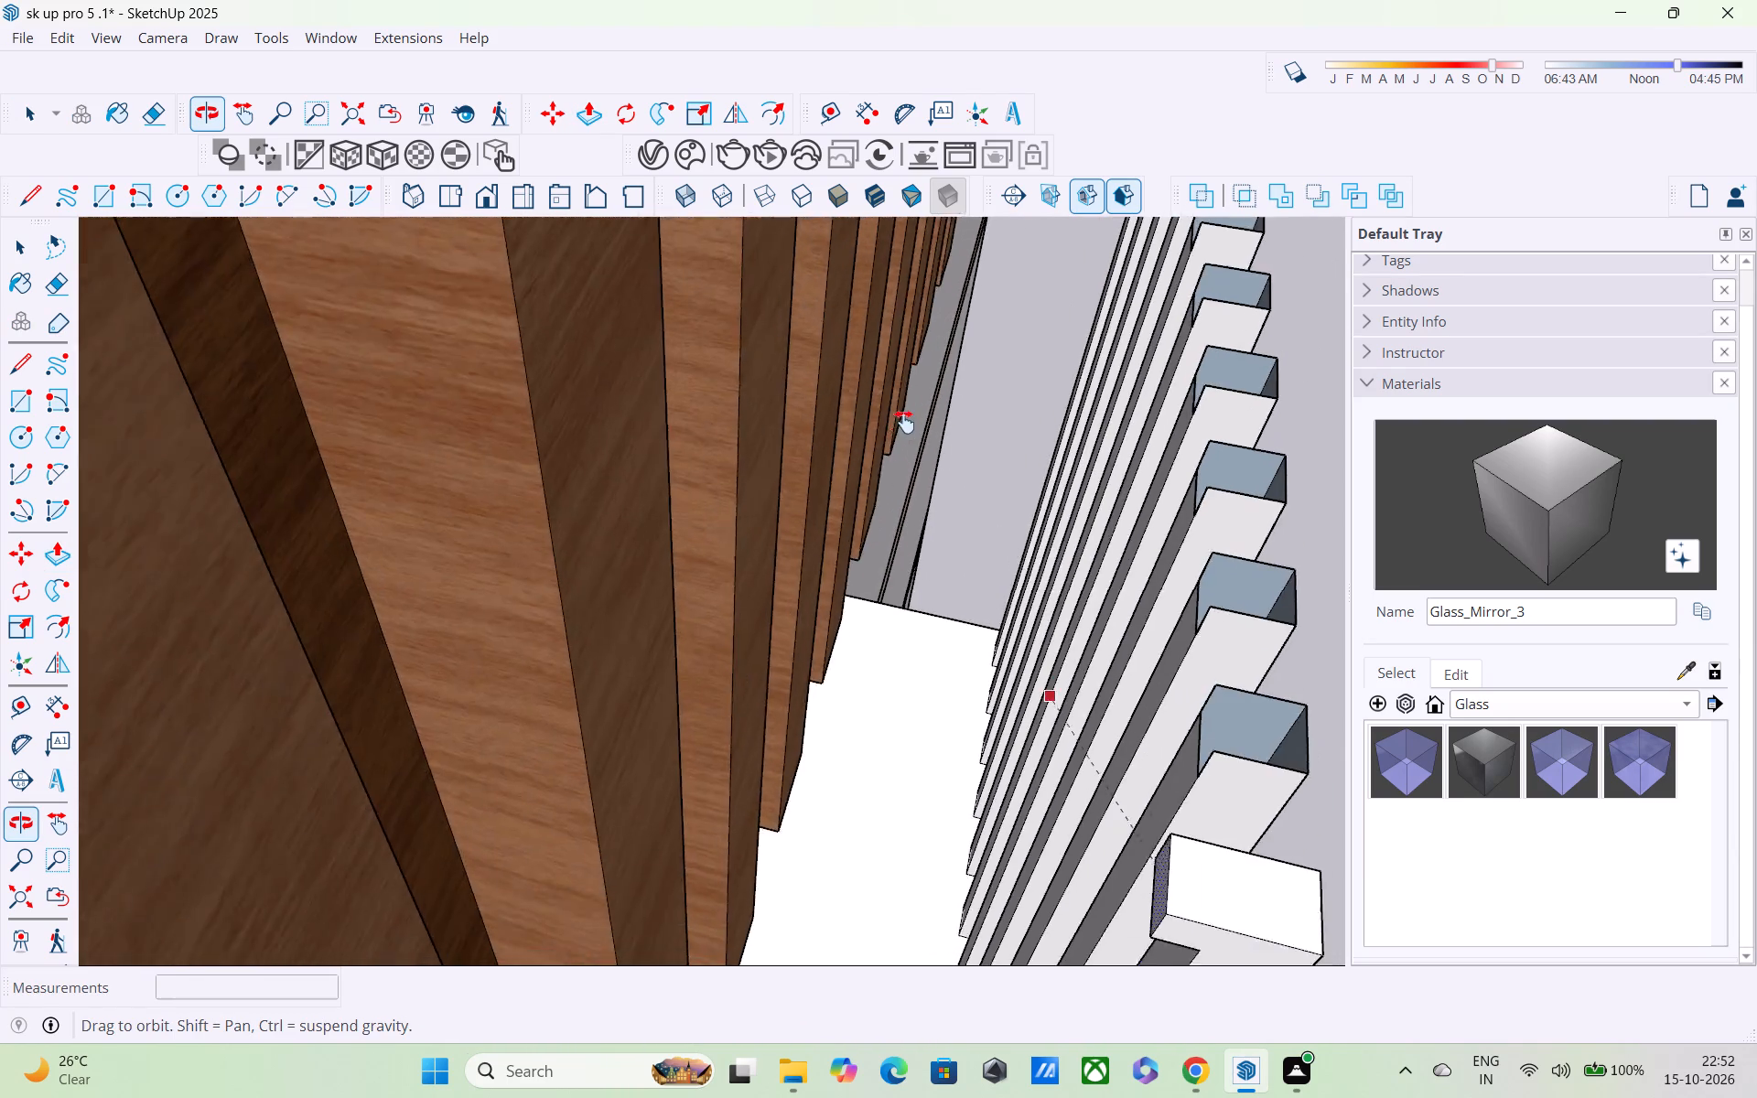
middle_click_drag(904, 422, 888, 383)
scroll(884, 381, "down", 2)
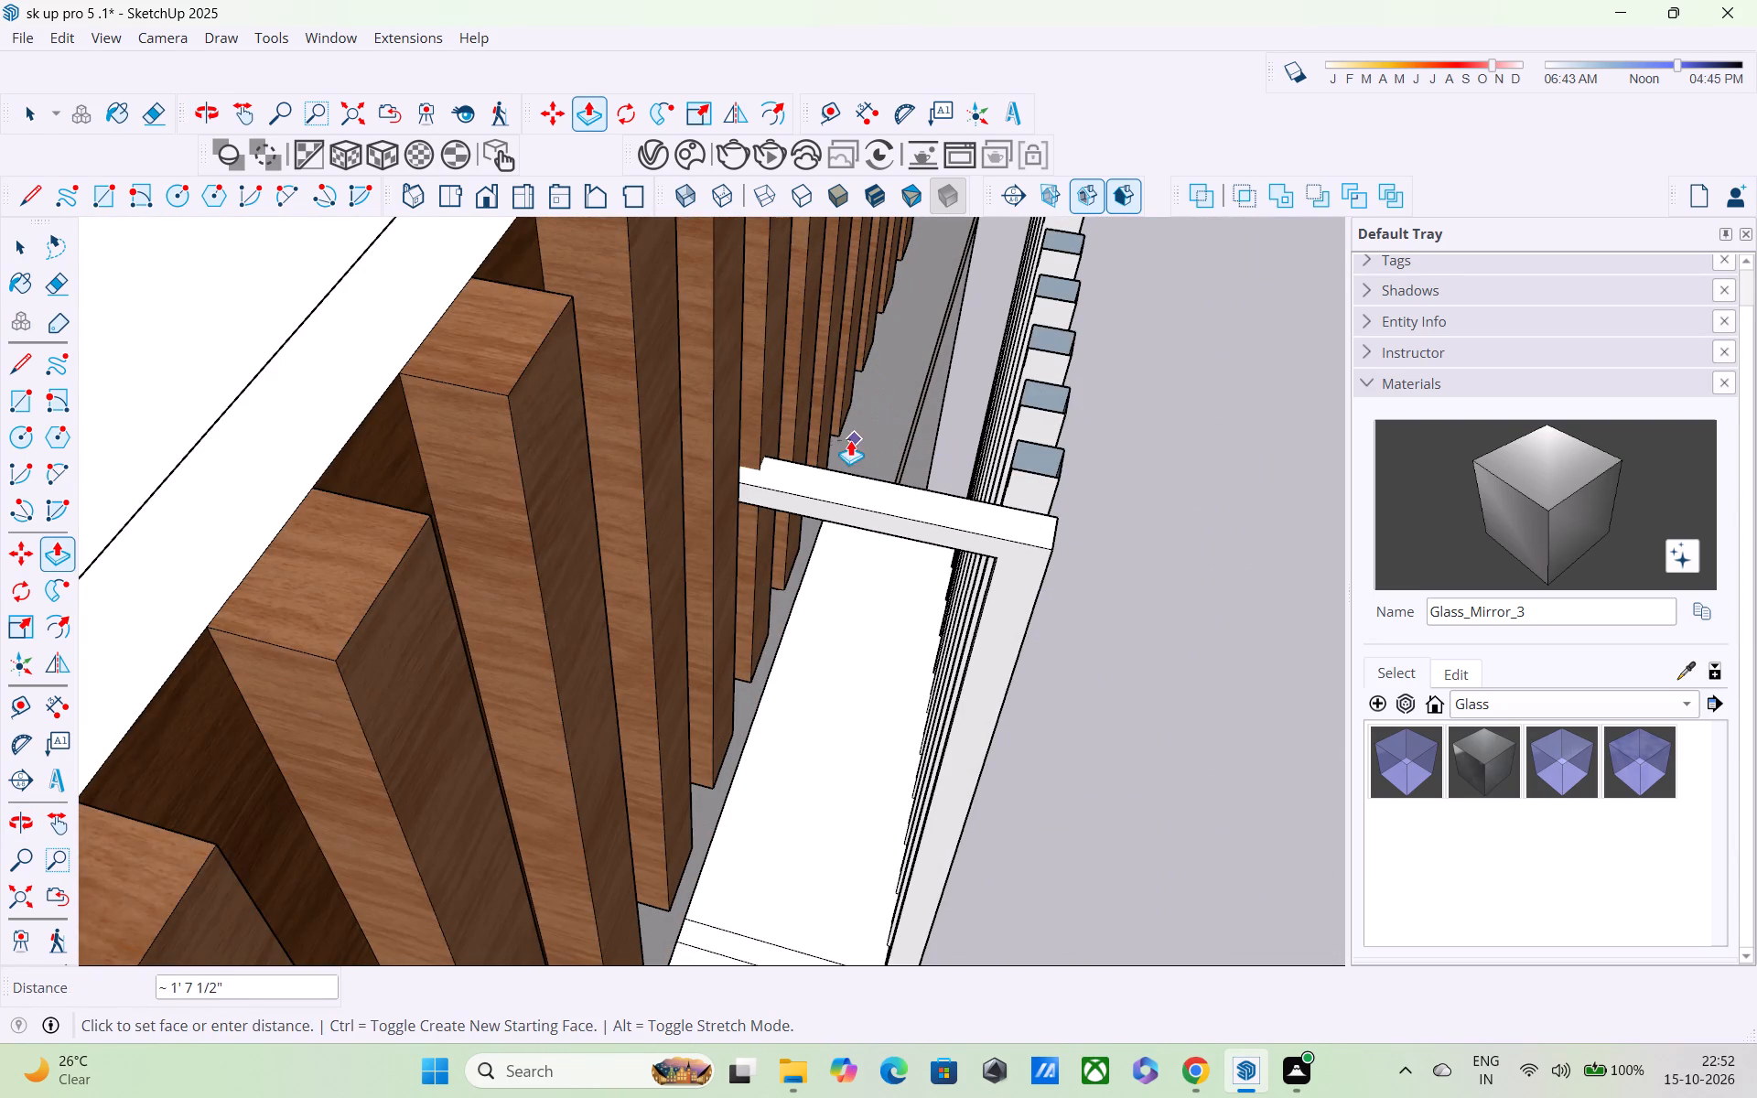
left_click(821, 456)
Examine the new arm and the open post tops from the wall side, the roof side and along the row.
scroll(1027, 455, "up", 1)
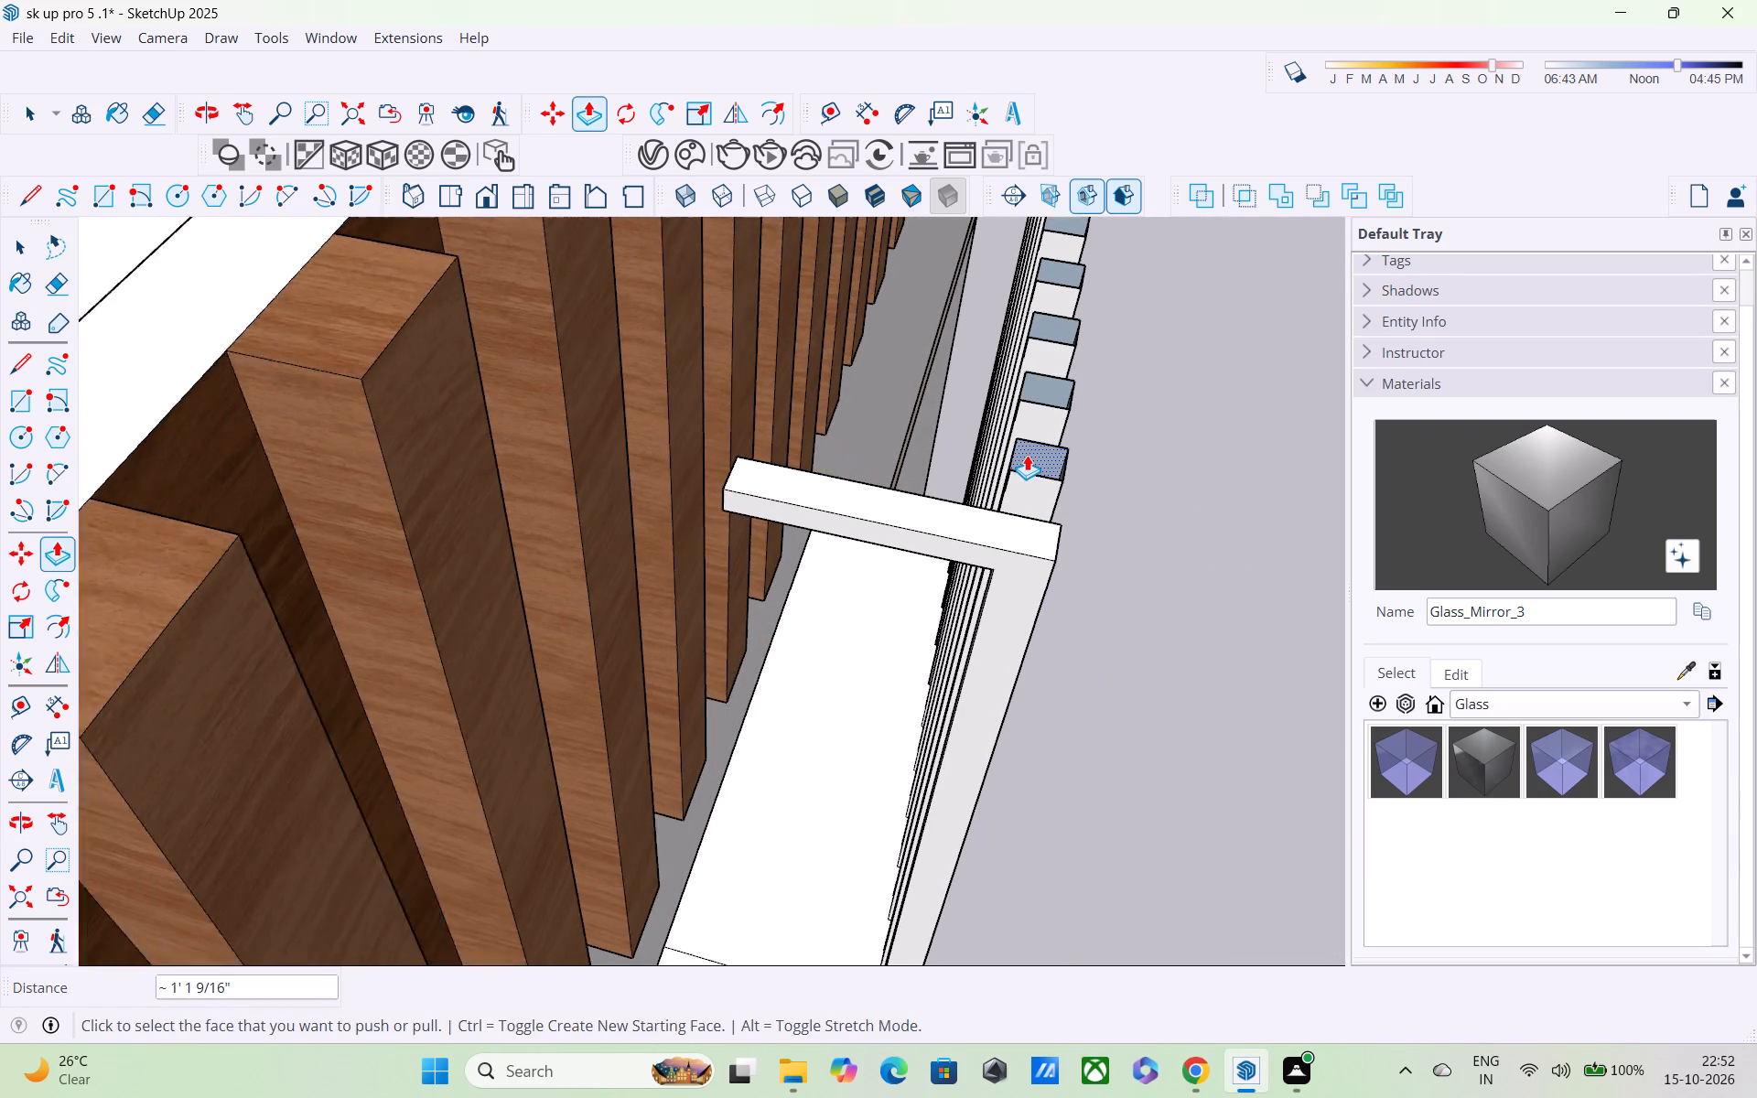
scroll(1027, 455, "up", 1)
middle_click_drag(1017, 465, 1067, 555)
scroll(993, 557, "up", 4)
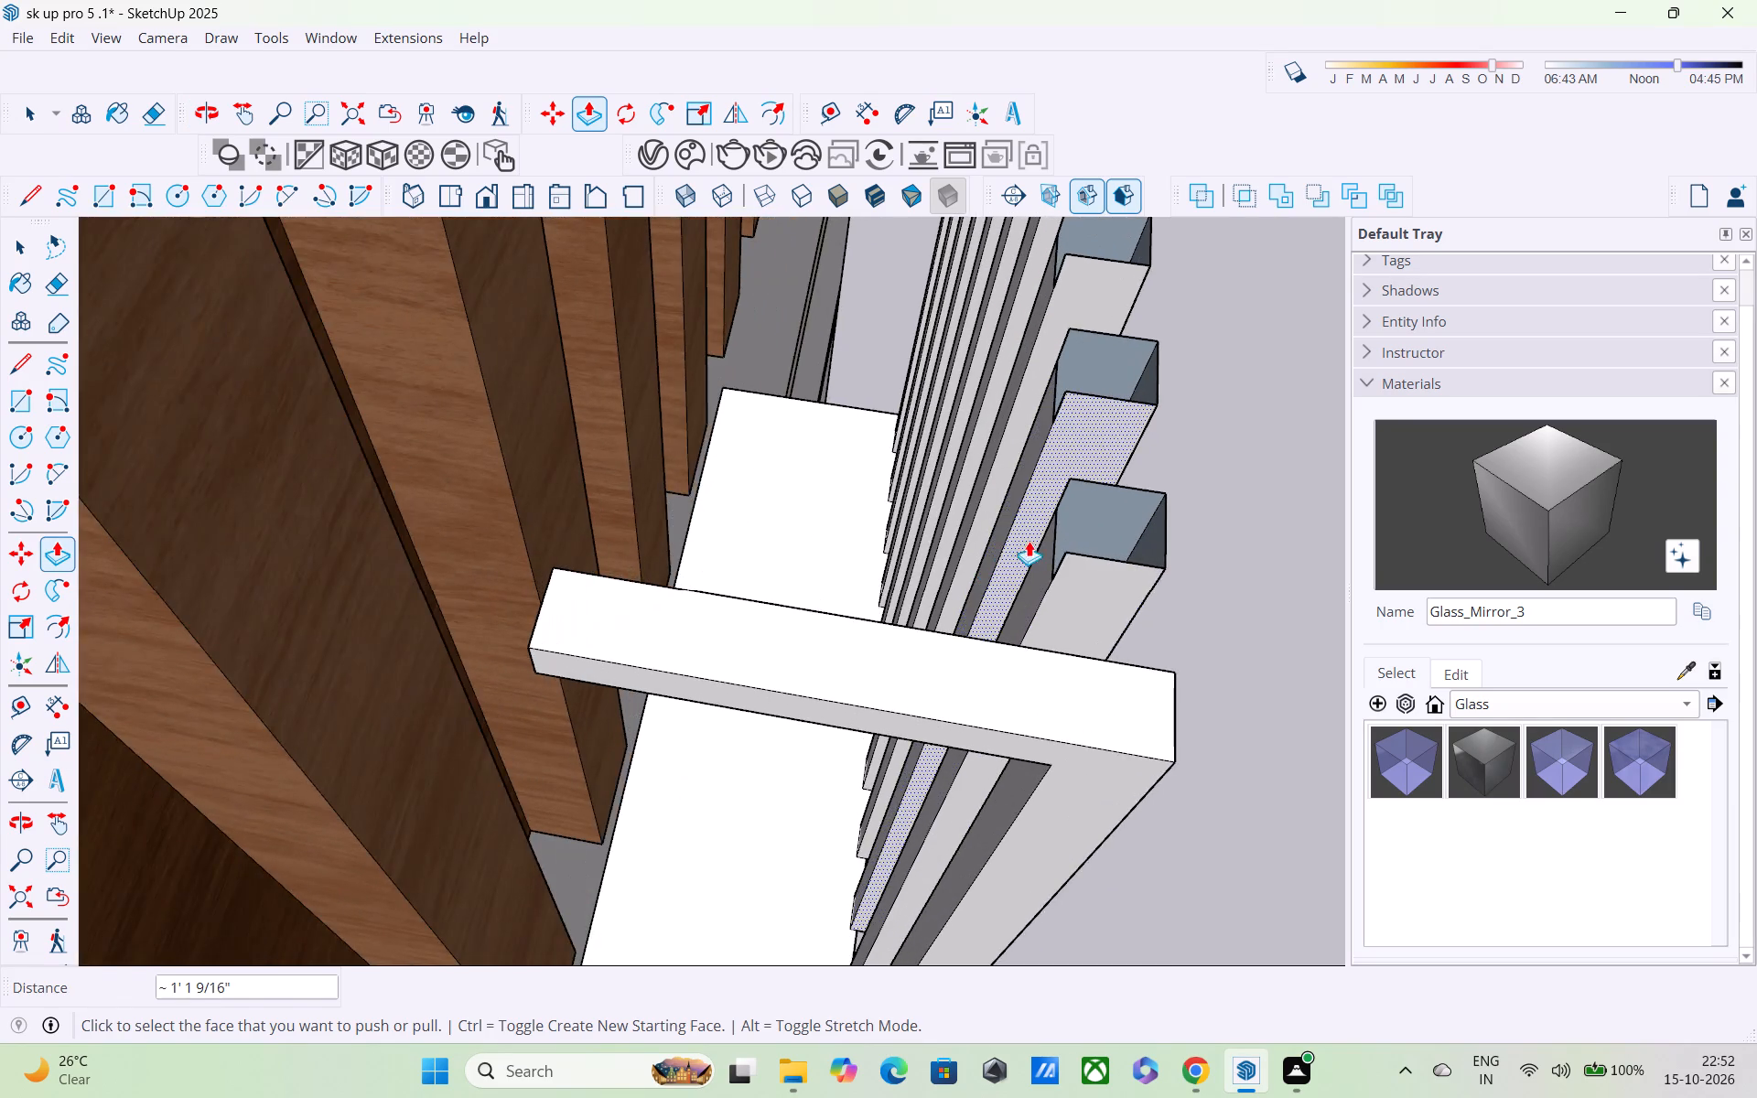
middle_click_drag(1049, 550, 1023, 447)
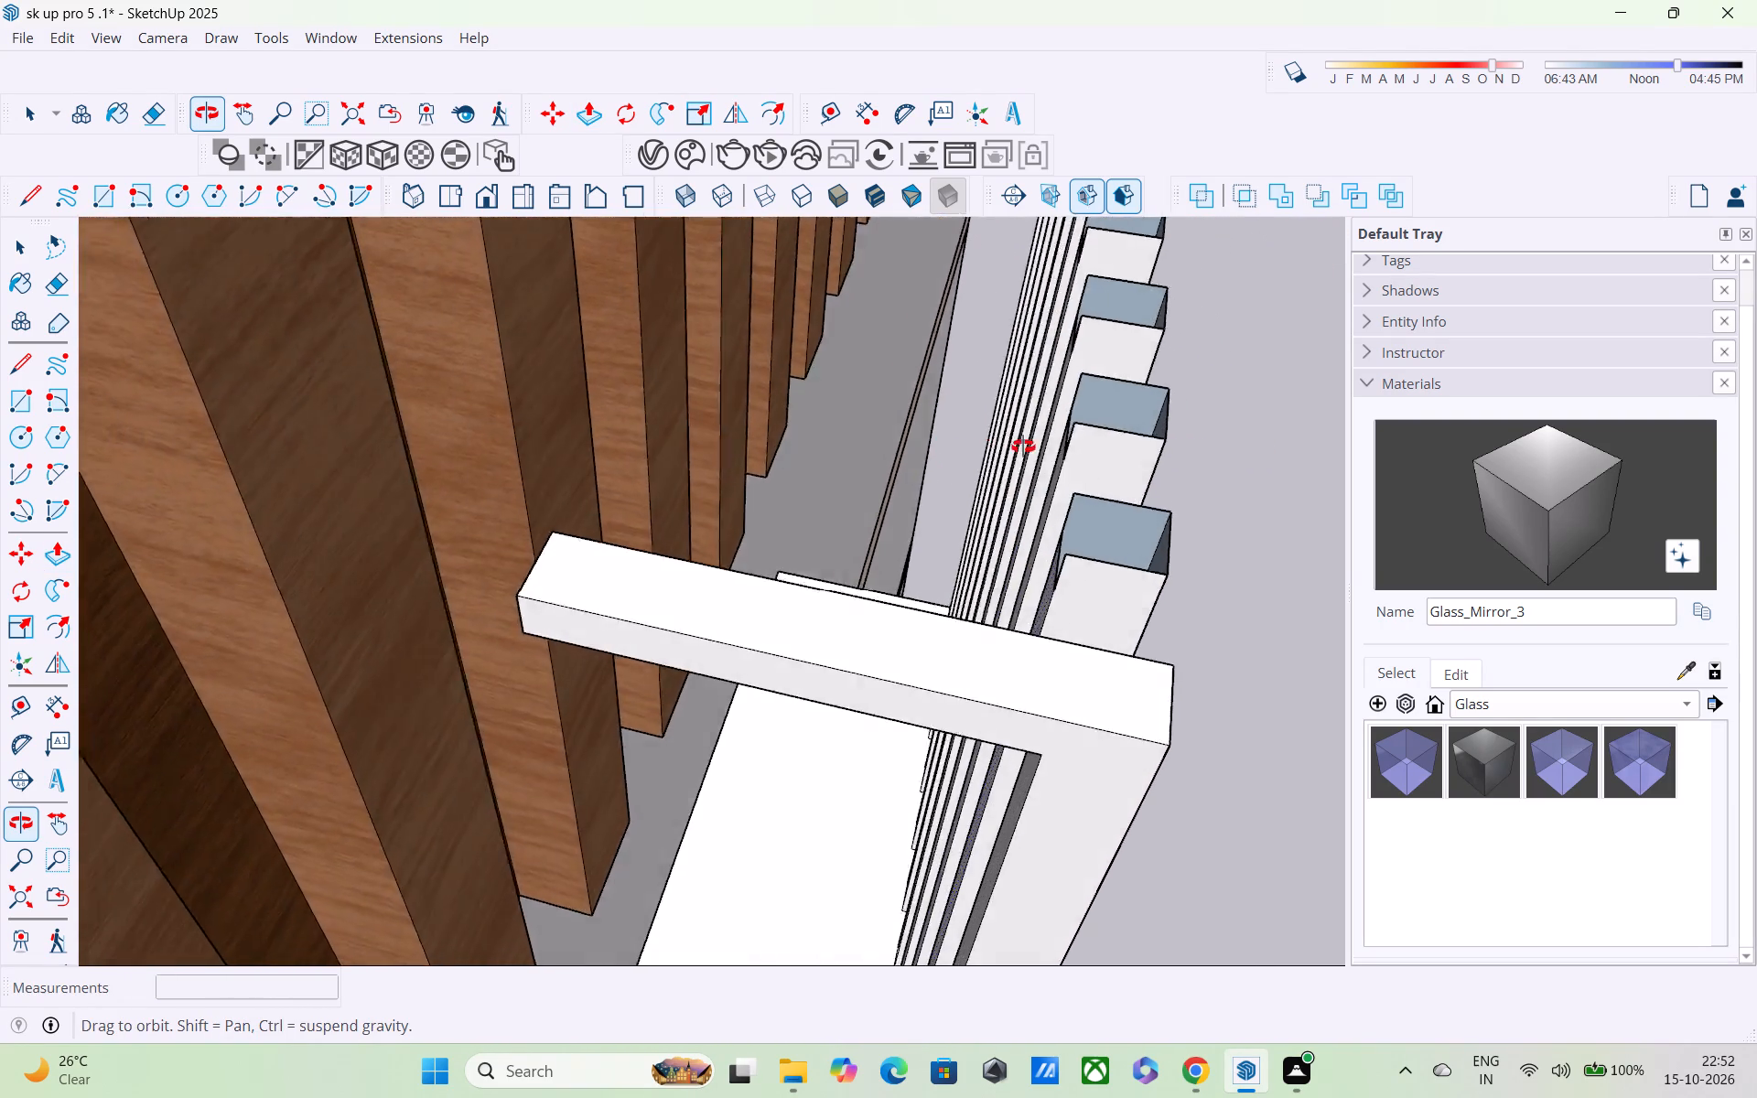
middle_click_drag(1023, 447, 1118, 365)
scroll(1084, 448, "down", 3)
middle_click_drag(1081, 455, 467, 512)
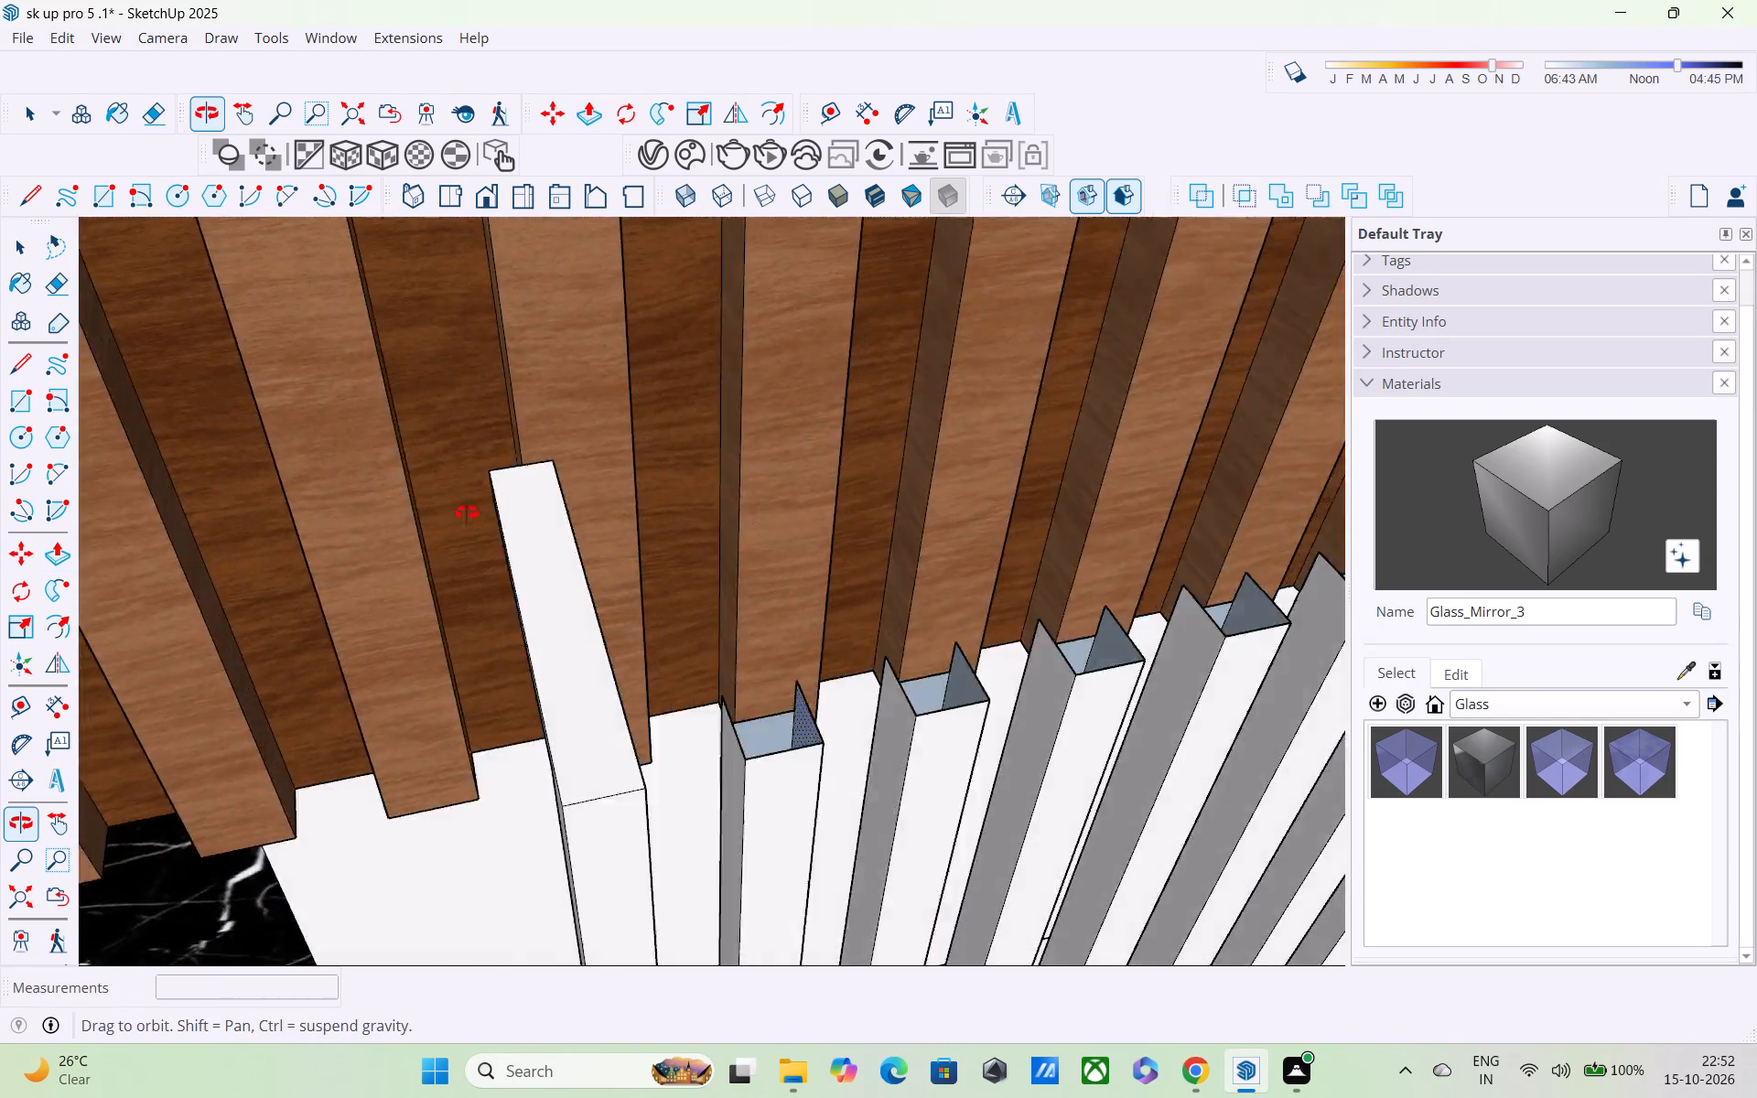
middle_click_drag(467, 512, 112, 726)
middle_click_drag(383, 760, 62, 560)
scroll(410, 649, "down", 1)
middle_click_drag(387, 628, 323, 517)
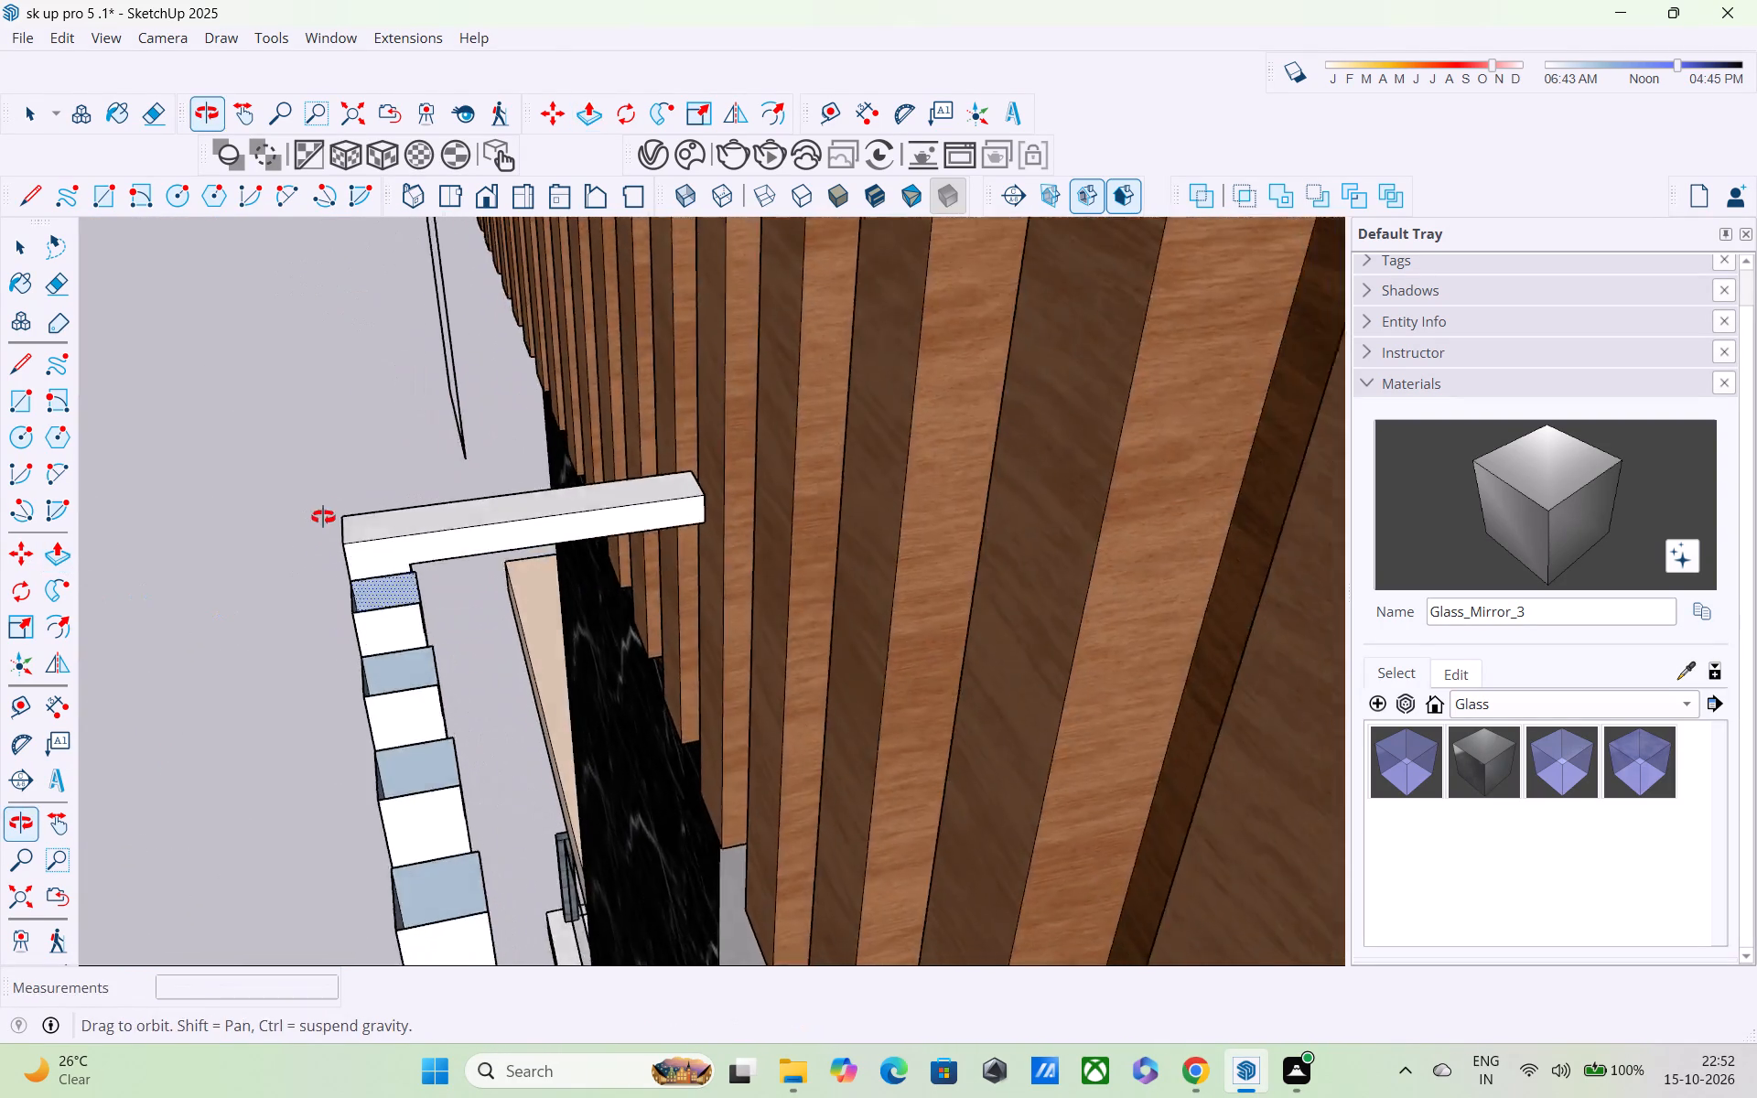
middle_click_drag(323, 517, 311, 440)
middle_click_drag(458, 606, 333, 450)
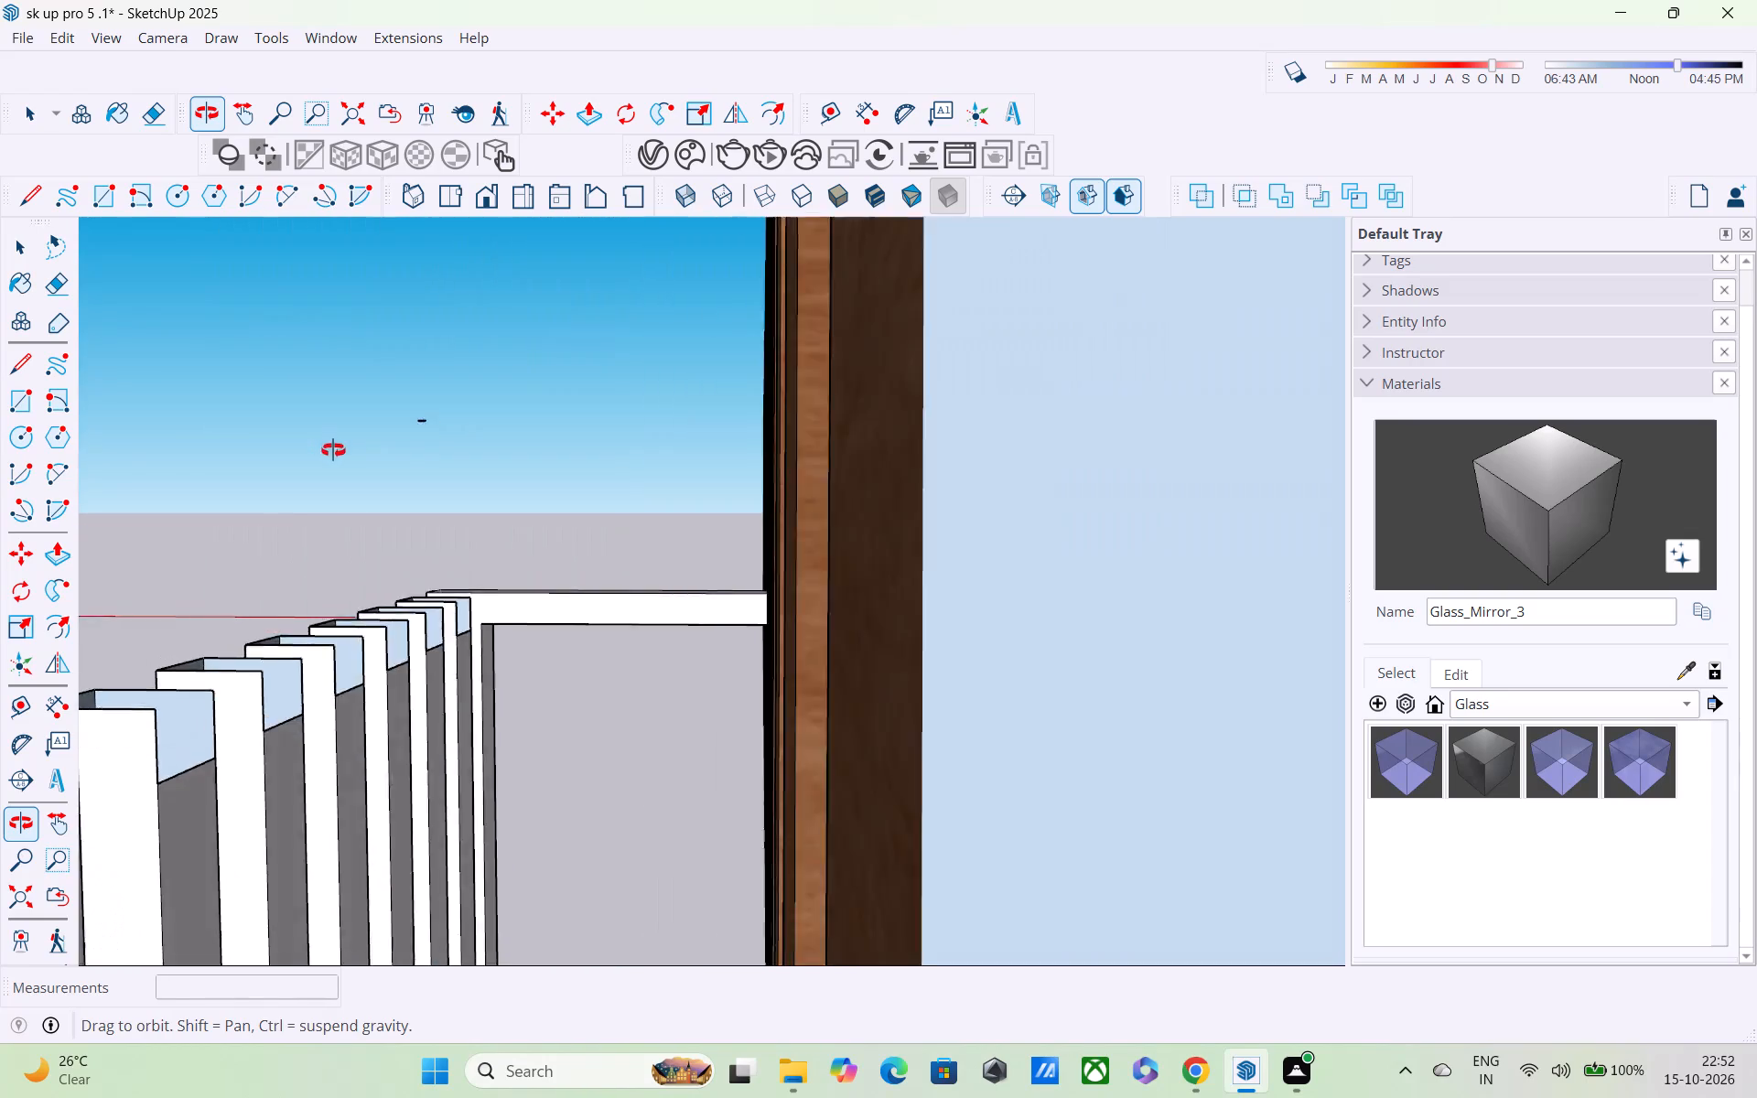
middle_click_drag(333, 450, 363, 467)
scroll(440, 547, "up", 1)
scroll(443, 550, "down", 4)
middle_click_drag(453, 562, 453, 561)
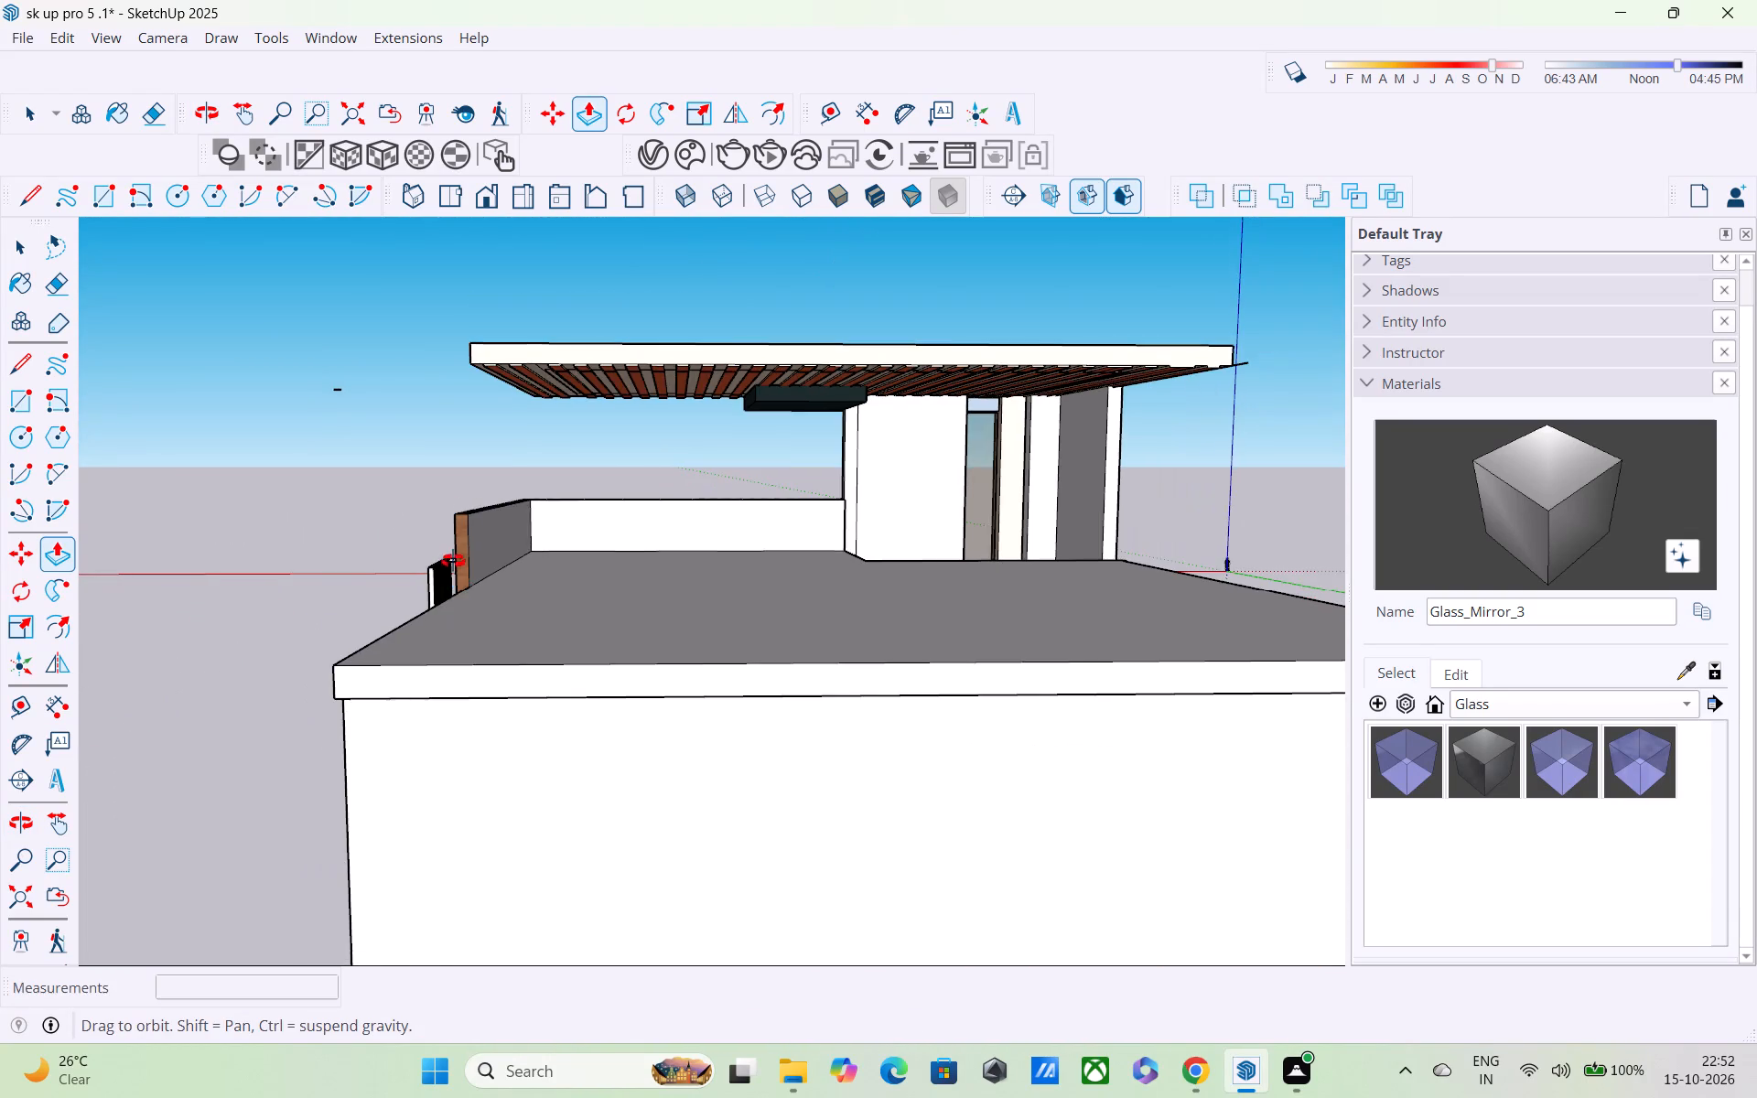
middle_click_drag(453, 561, 520, 585)
scroll(509, 590, "up", 8)
scroll(455, 564, "down", 5)
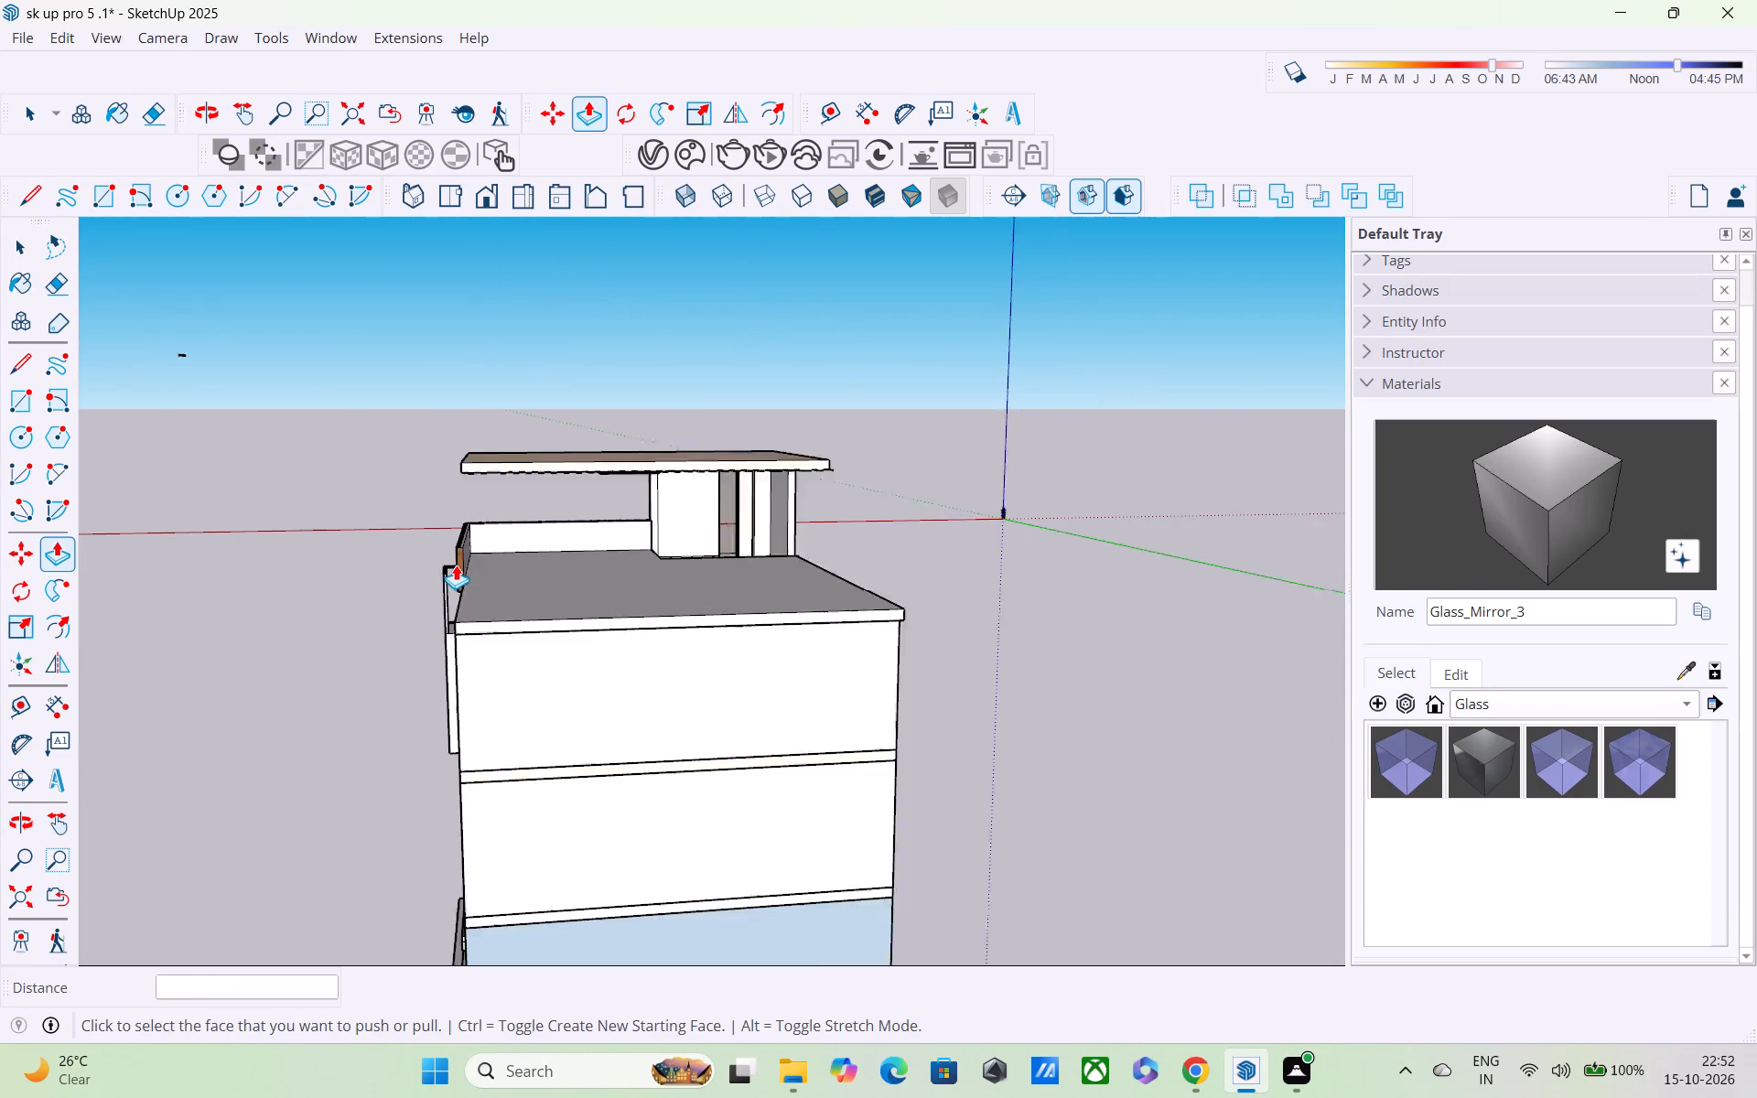
scroll(456, 565, "down", 1)
middle_click(442, 593)
scroll(440, 585, "up", 10)
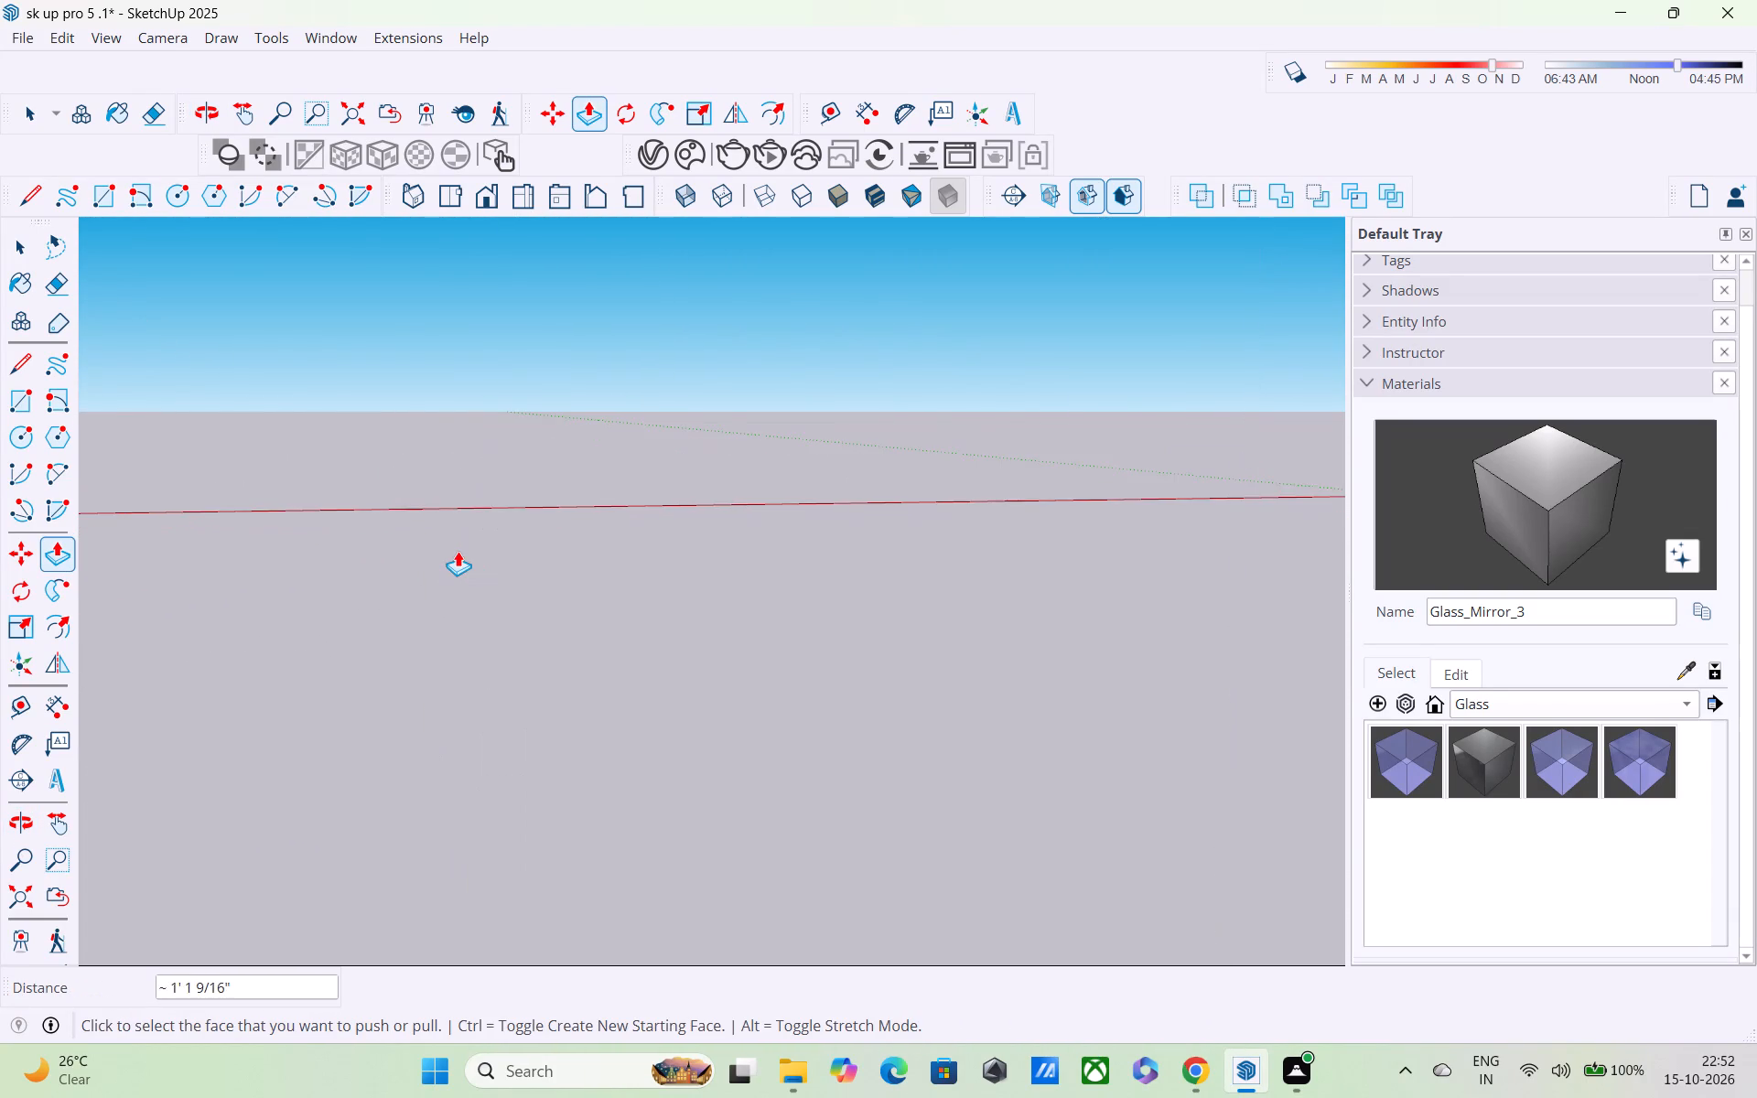
scroll(458, 551, "down", 8)
middle_click_drag(458, 553, 485, 533)
scroll(487, 531, "up", 4)
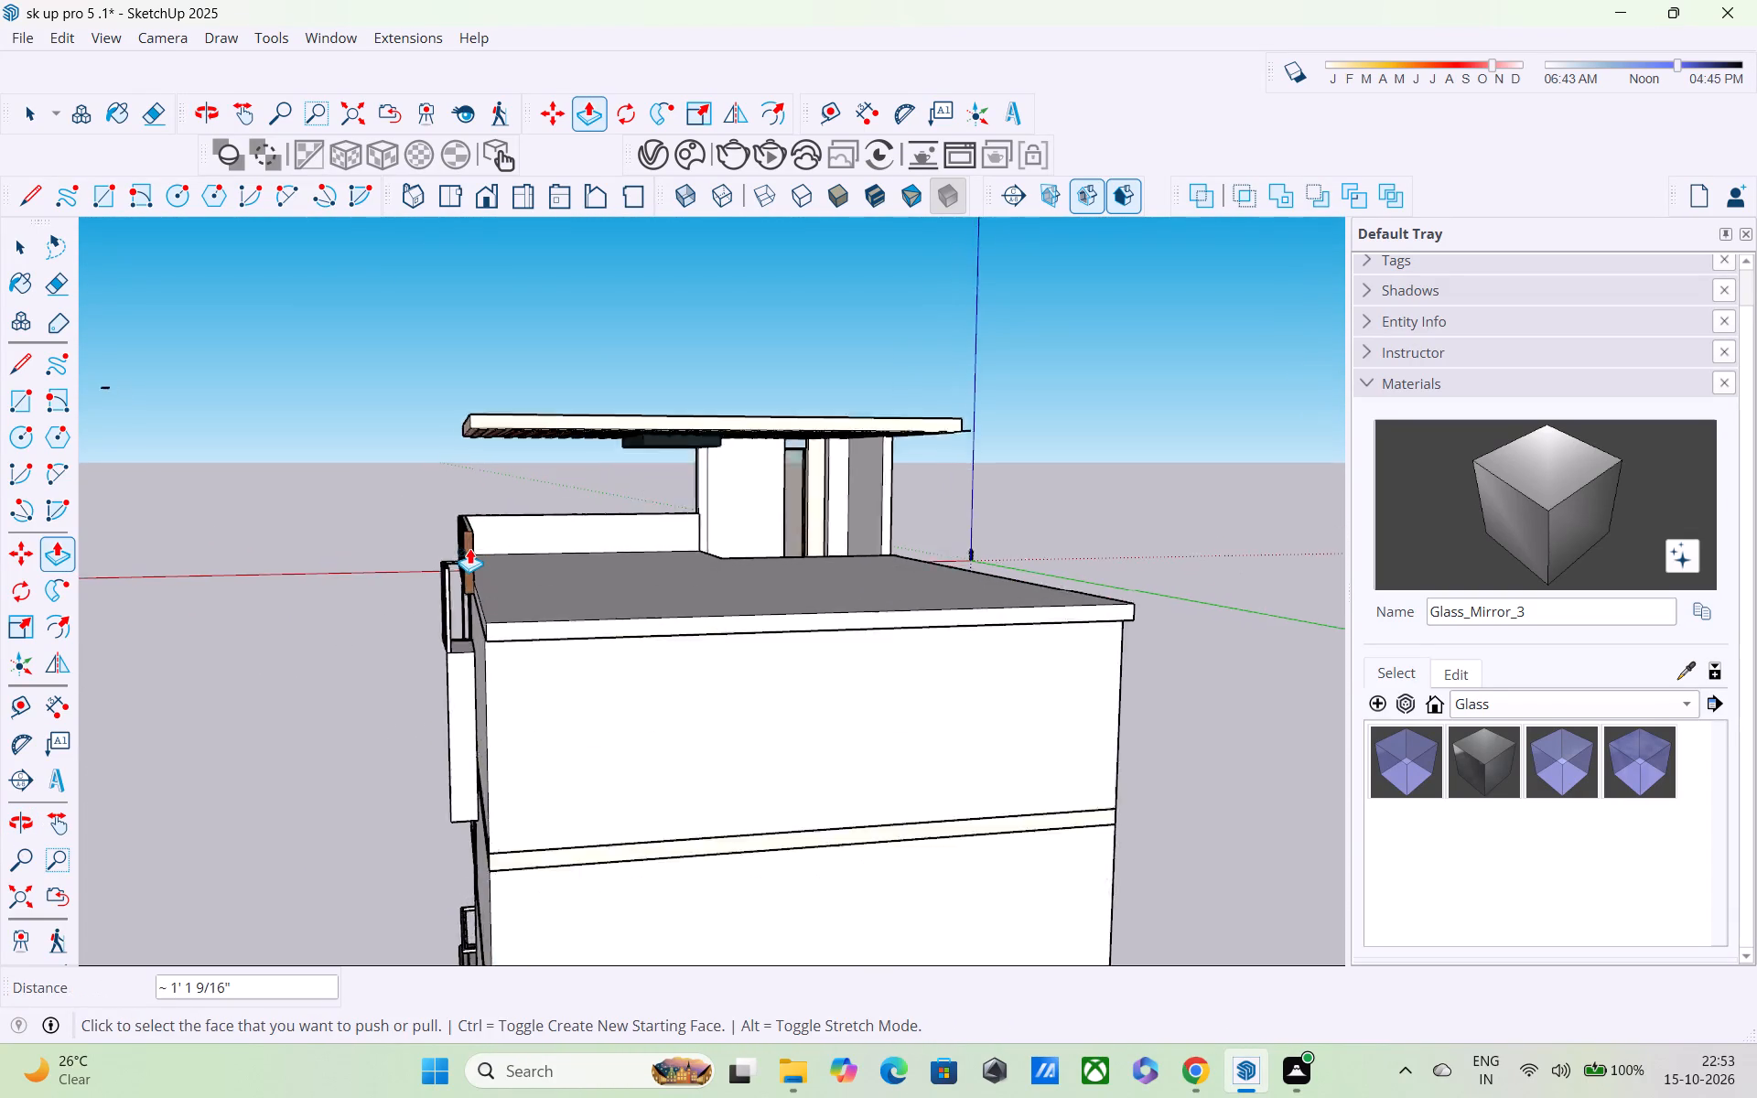
scroll(468, 548, "up", 3)
middle_click_drag(464, 553, 394, 576)
scroll(414, 588, "up", 3)
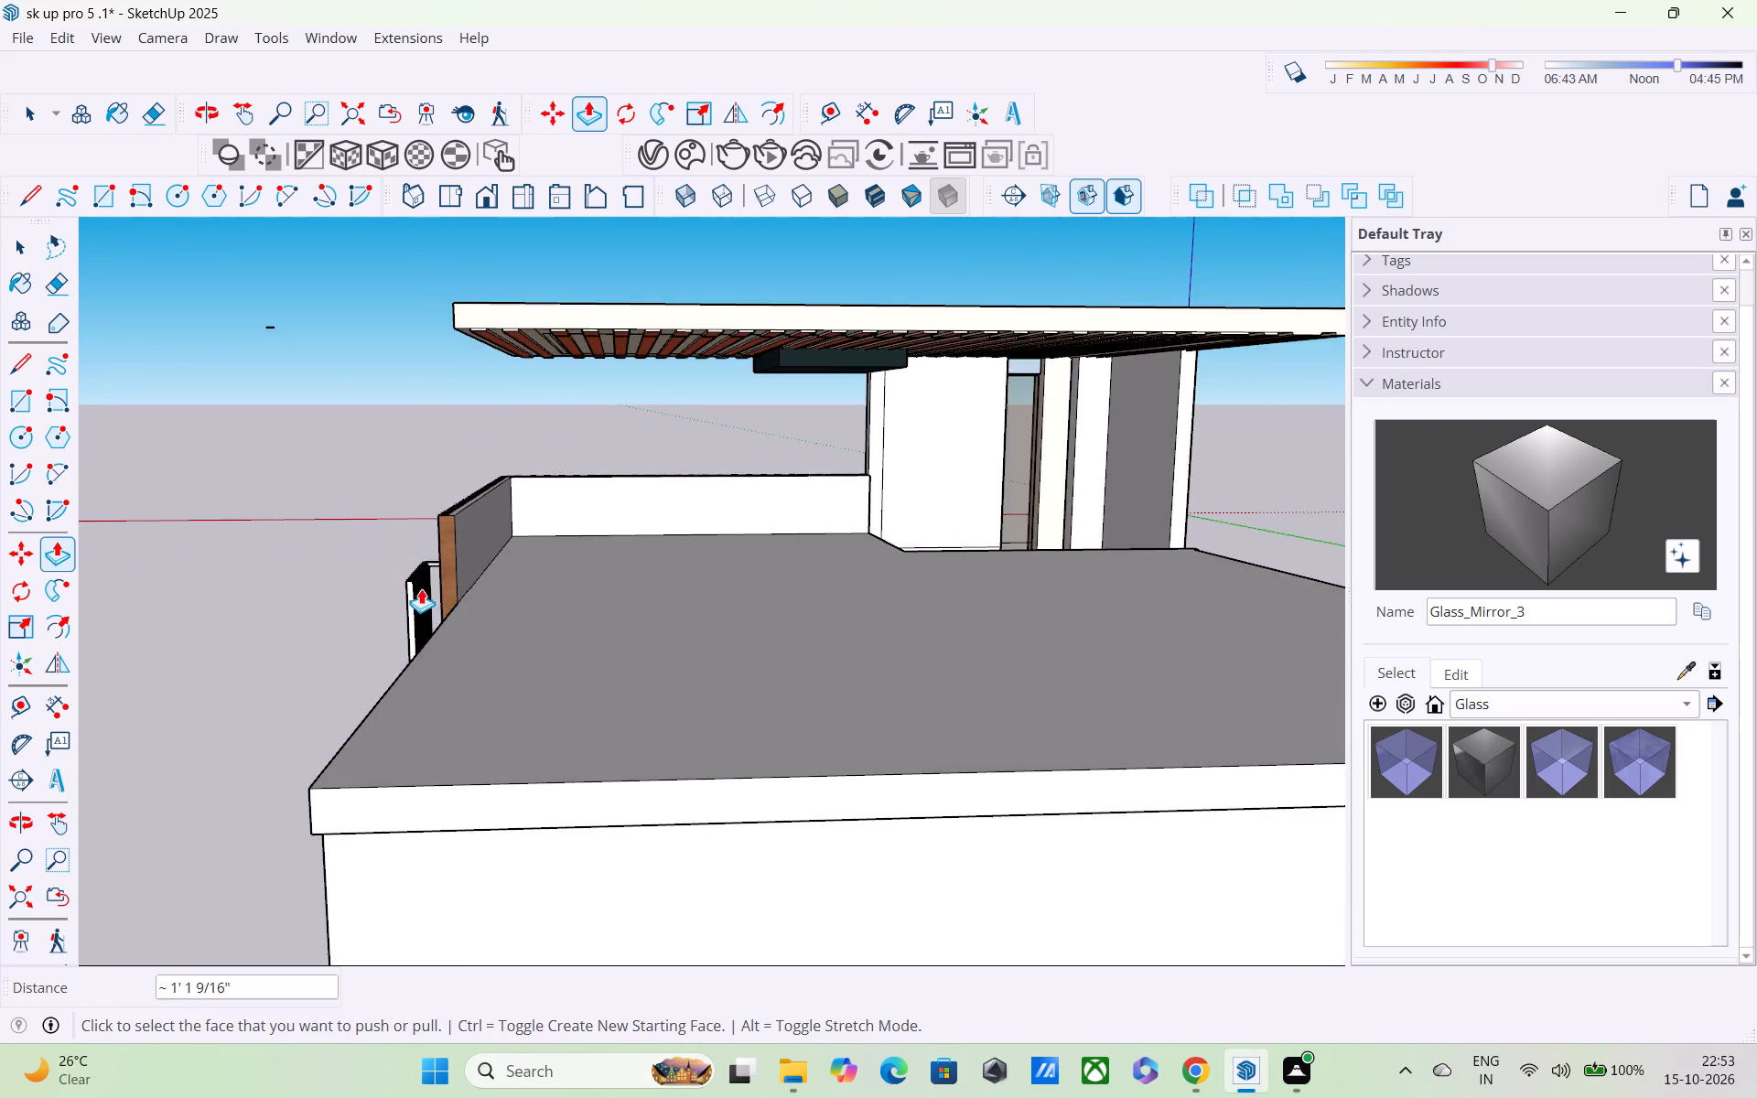
scroll(423, 565, "up", 9)
scroll(427, 555, "down", 7)
scroll(428, 555, "up", 1)
middle_click_drag(432, 554, 449, 564)
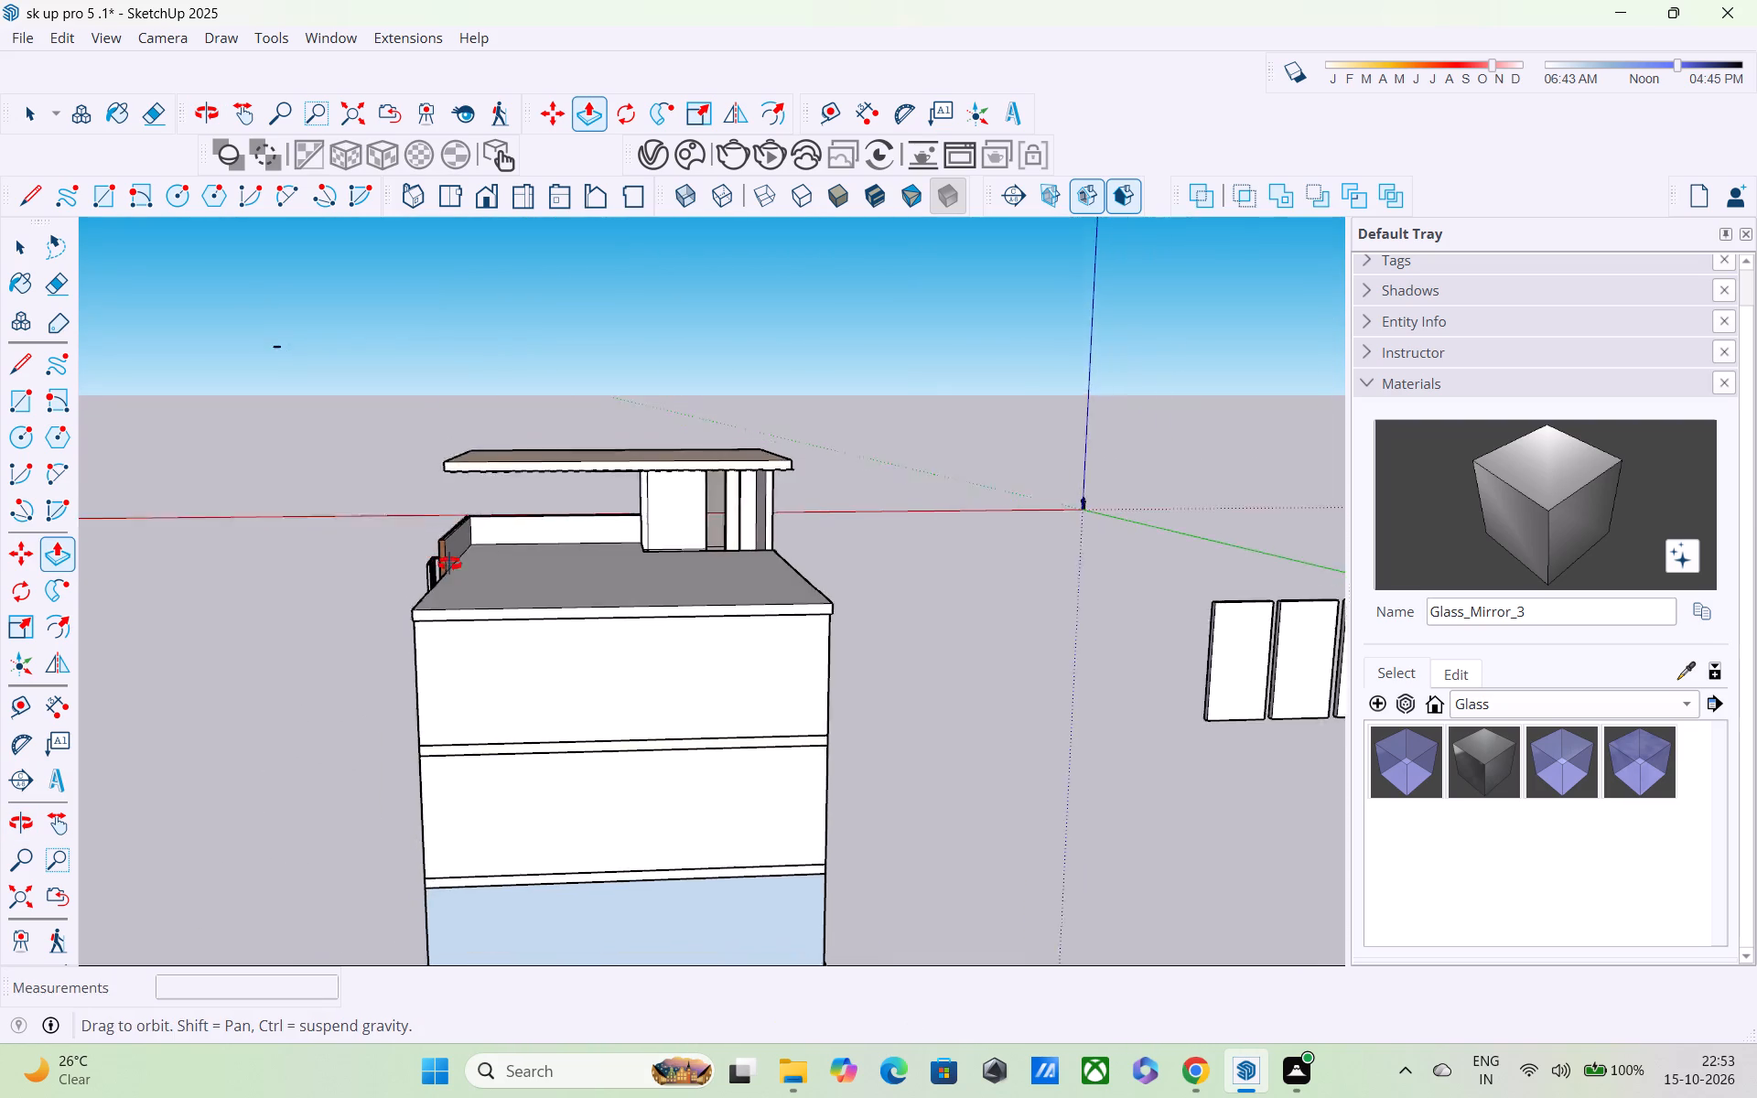
middle_click_drag(449, 564, 560, 576)
scroll(512, 580, "up", 17)
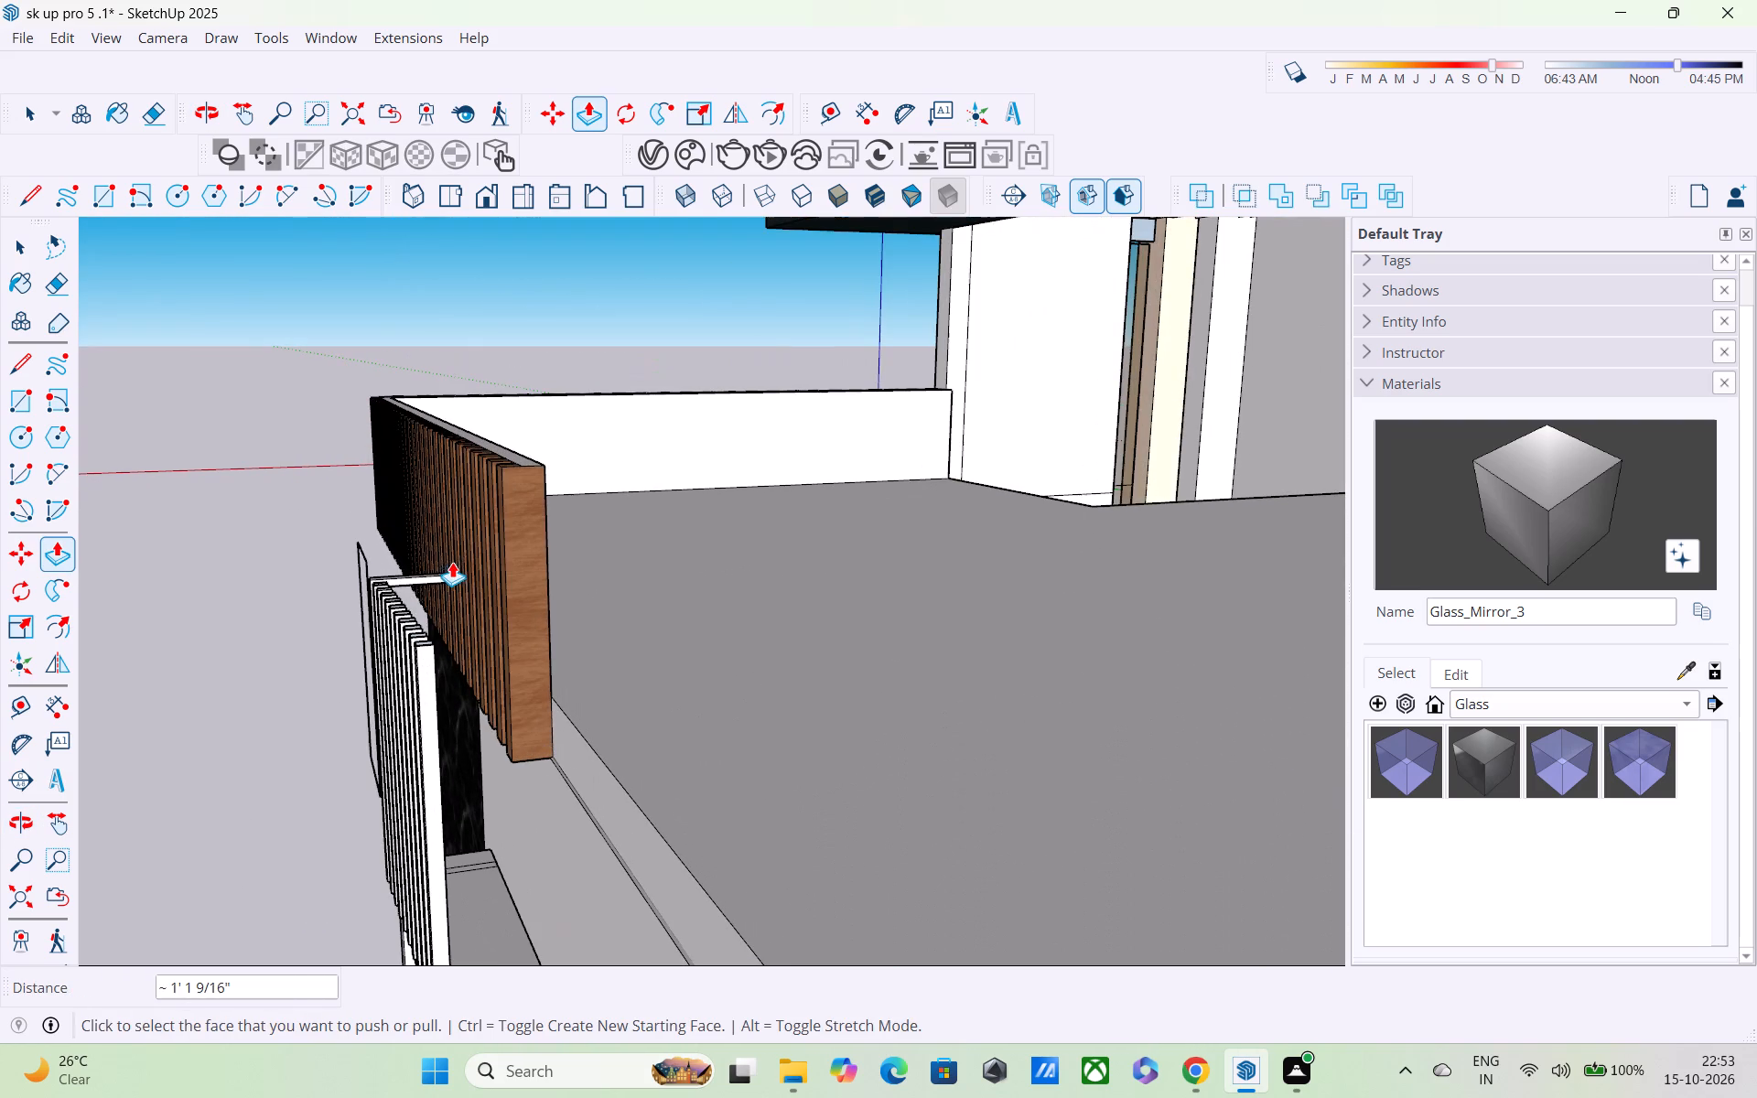
middle_click_drag(449, 562, 390, 634)
scroll(390, 640, "up", 4)
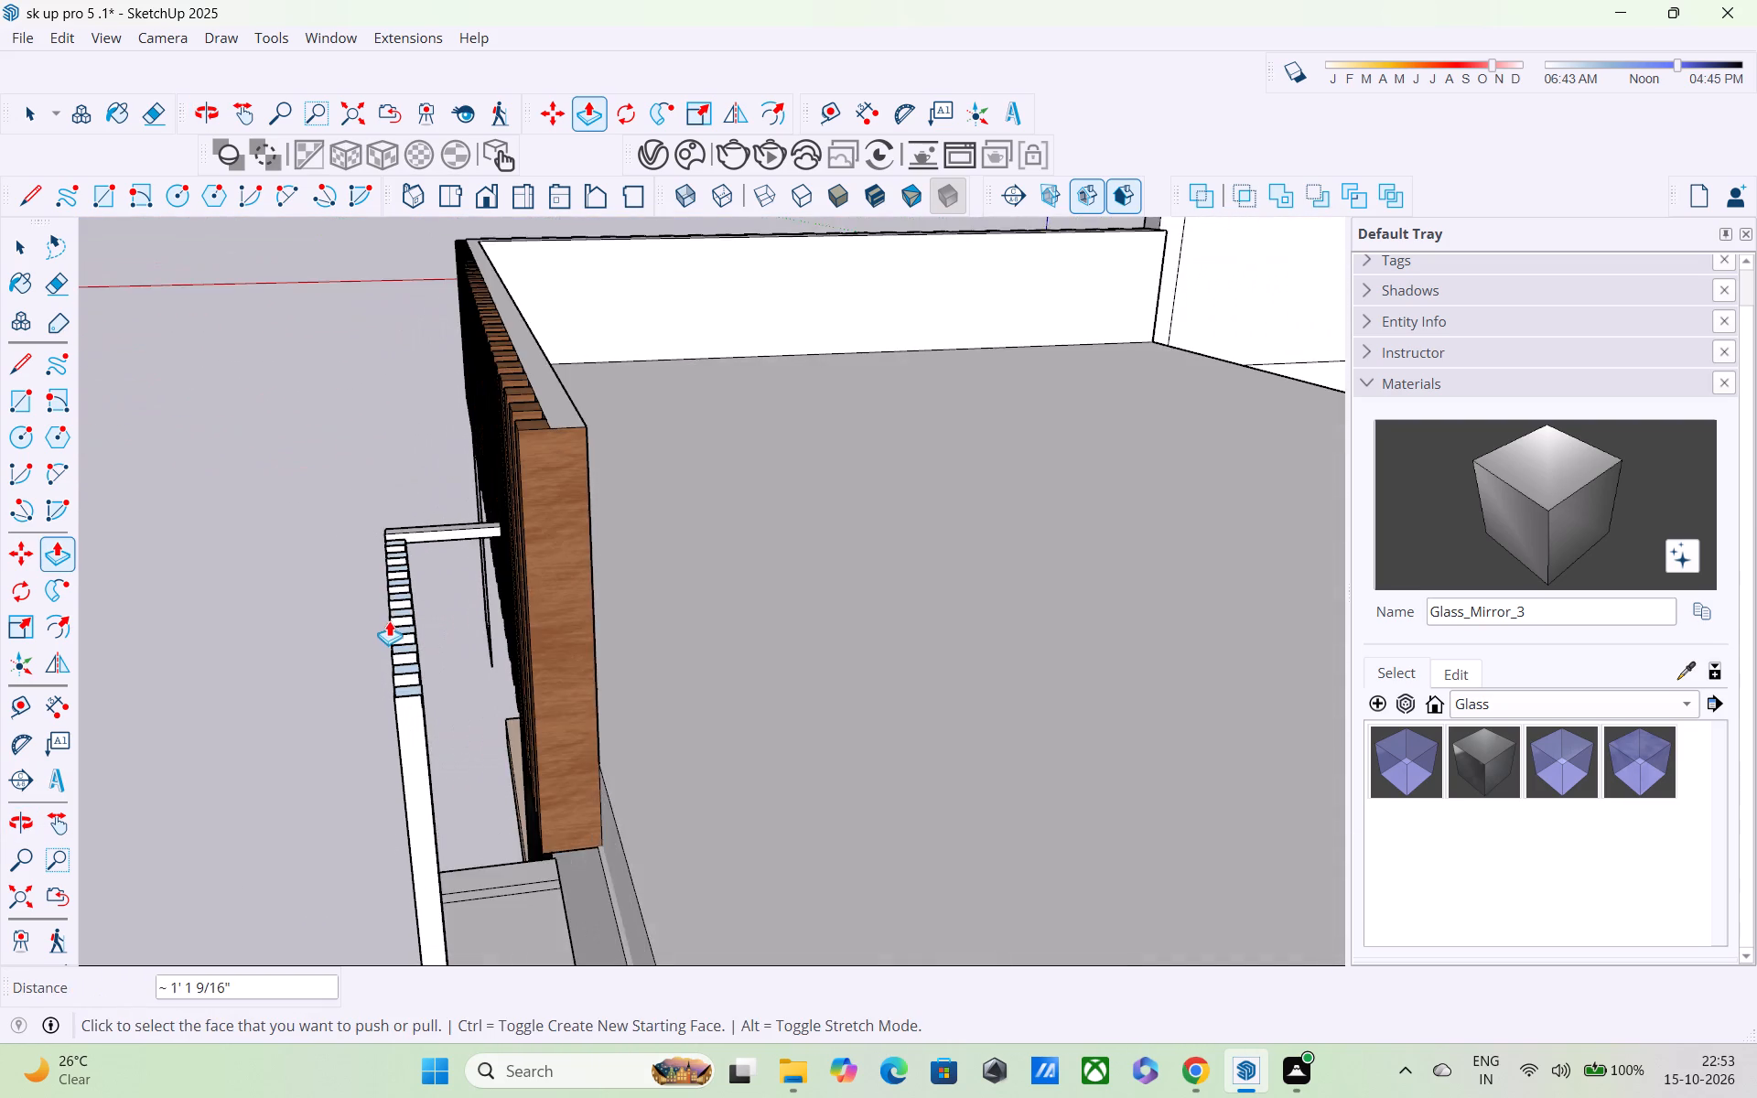
scroll(389, 619, "up", 9)
middle_click_drag(401, 601, 344, 526)
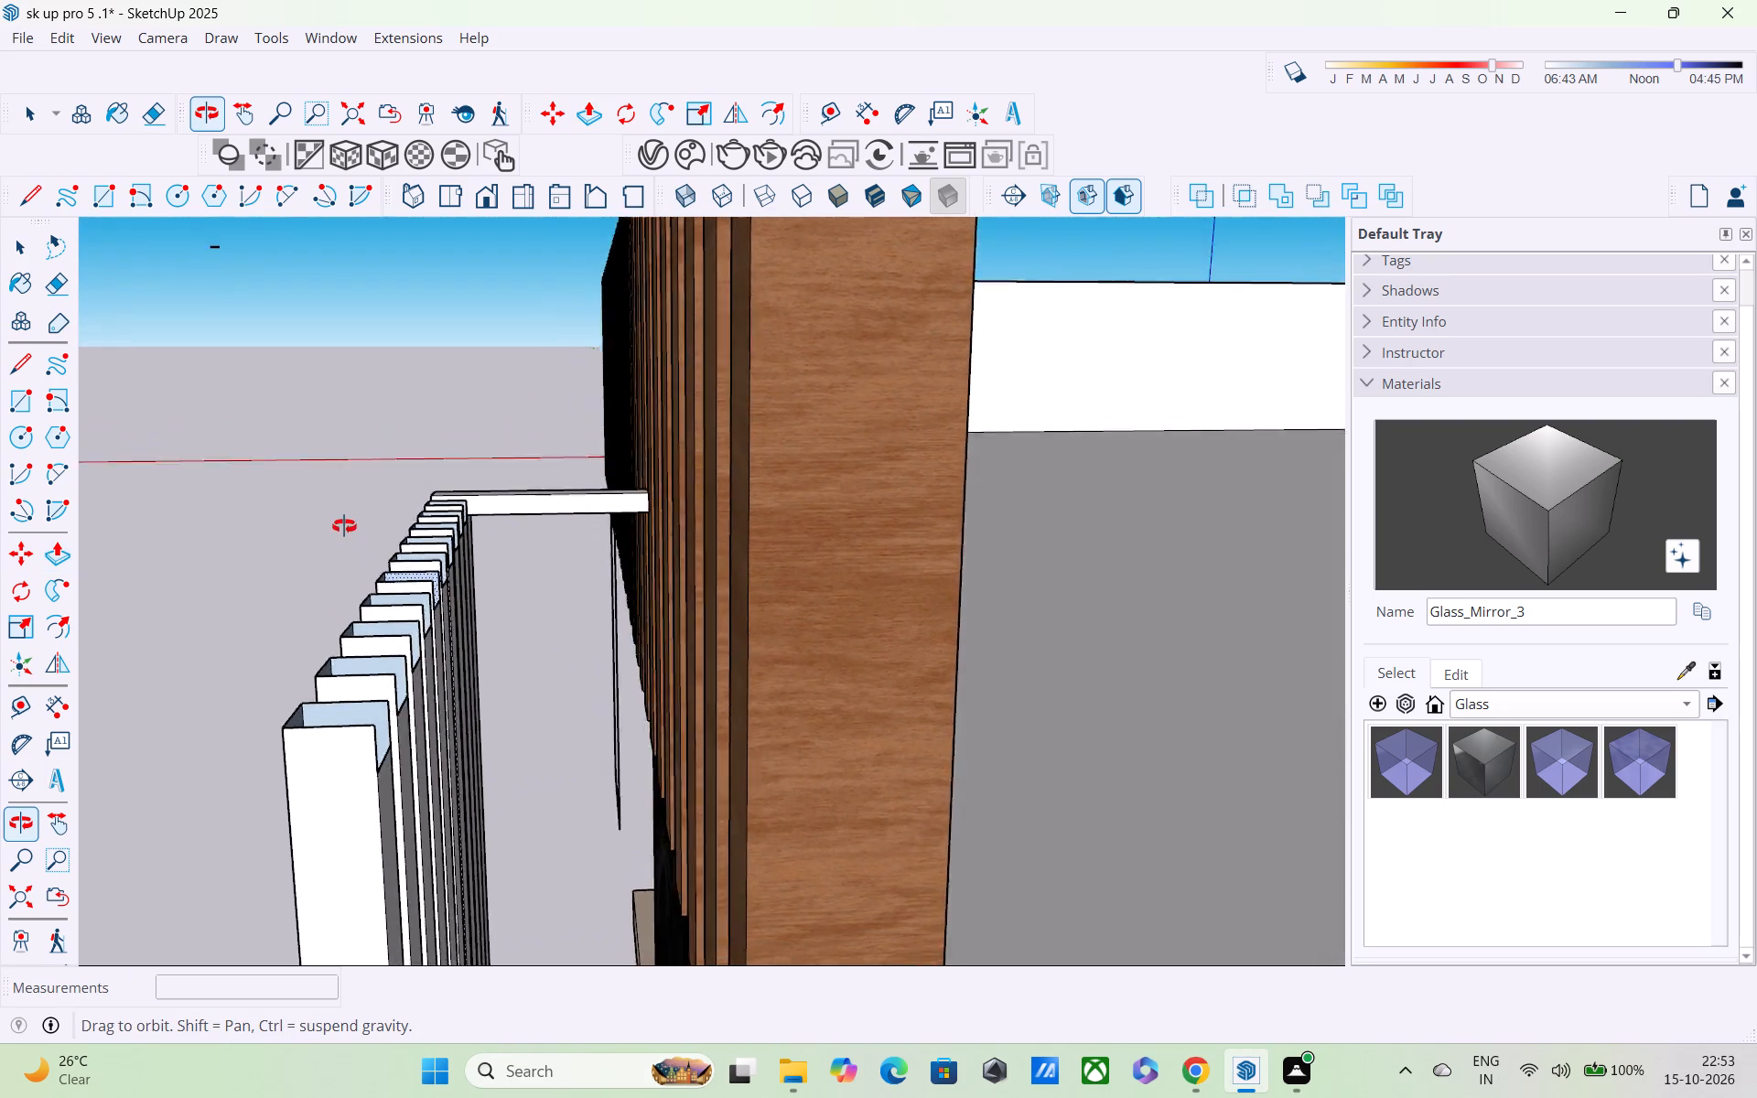
middle_click_drag(344, 526, 307, 462)
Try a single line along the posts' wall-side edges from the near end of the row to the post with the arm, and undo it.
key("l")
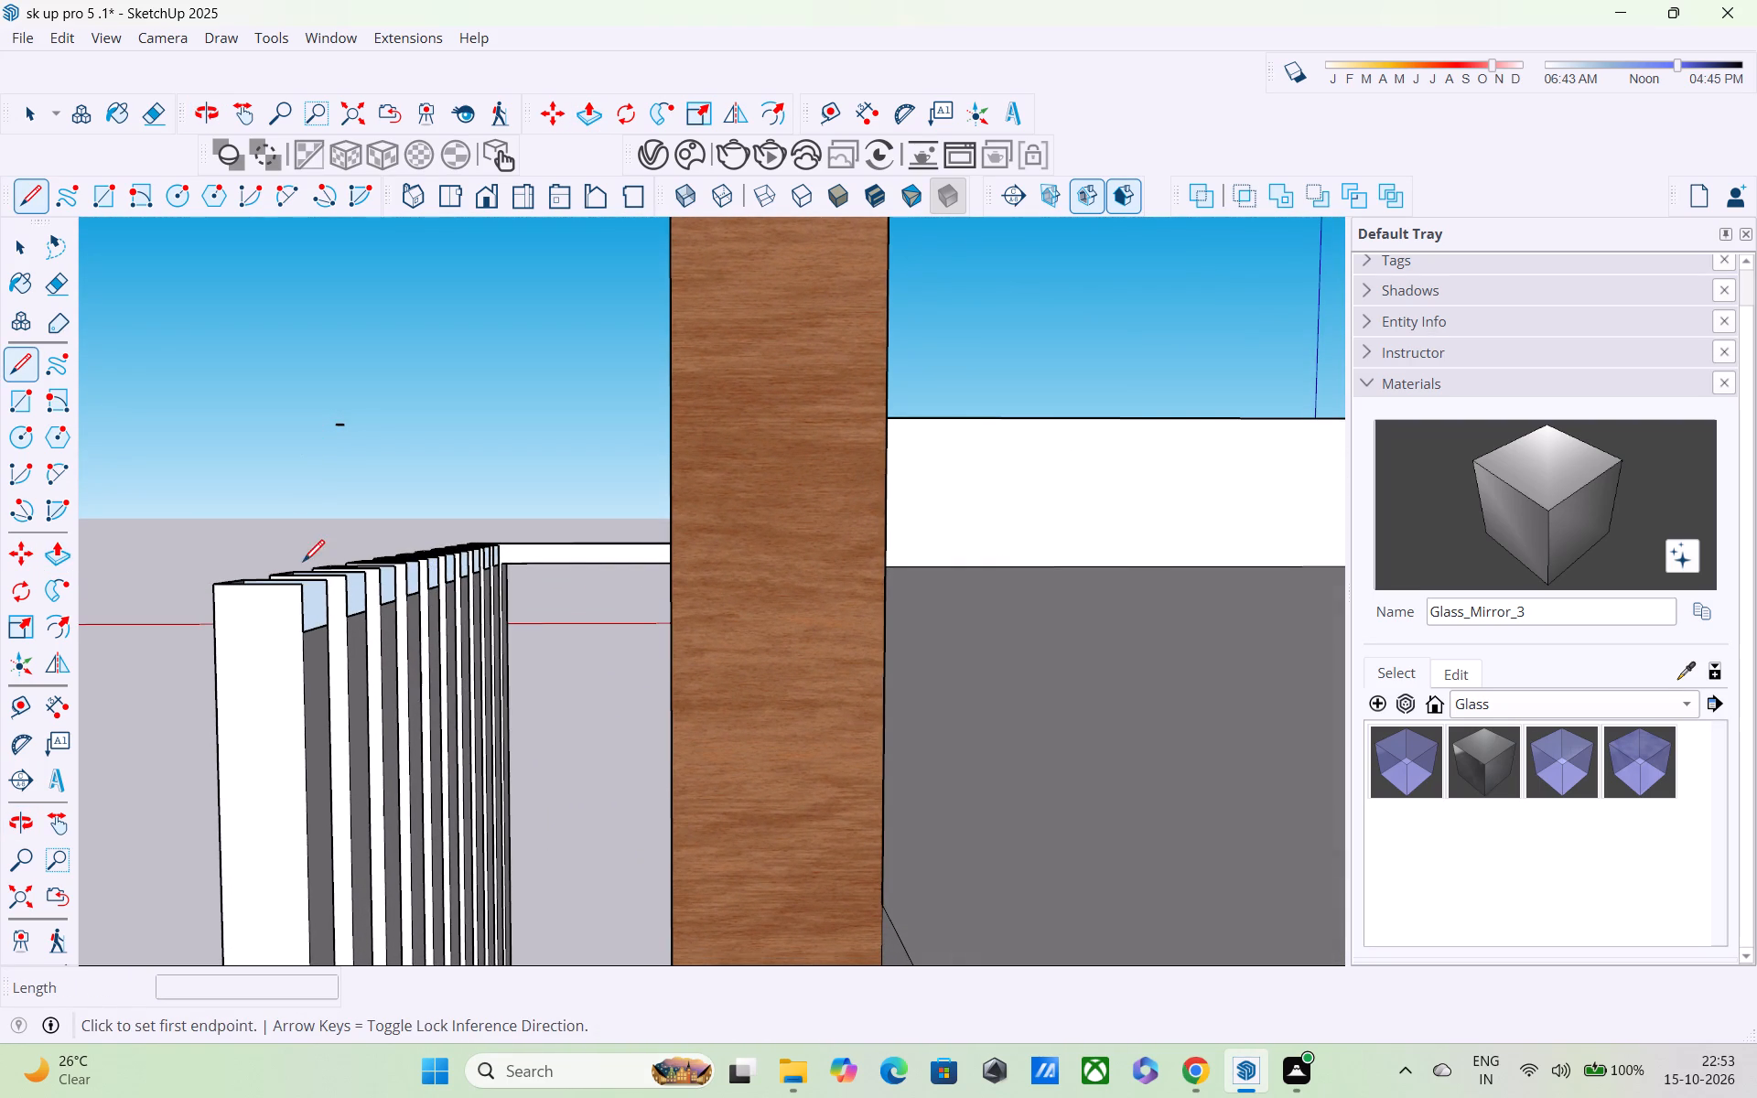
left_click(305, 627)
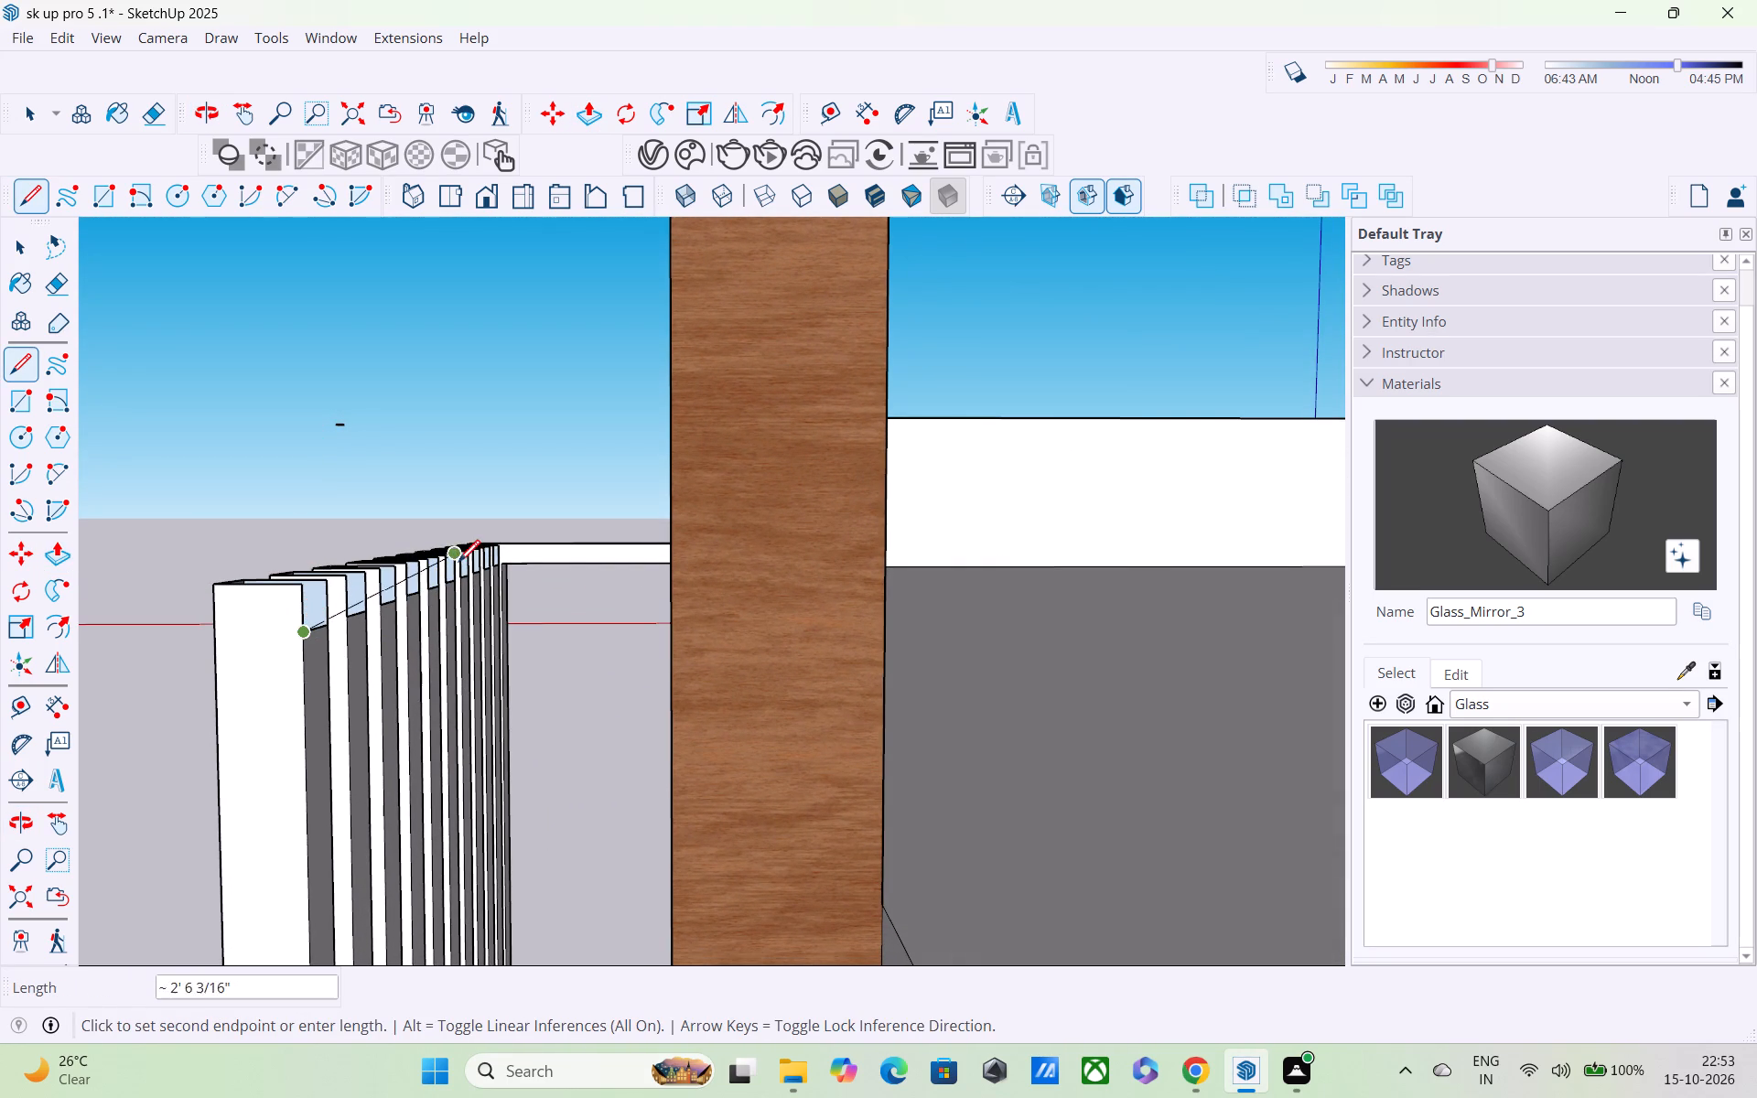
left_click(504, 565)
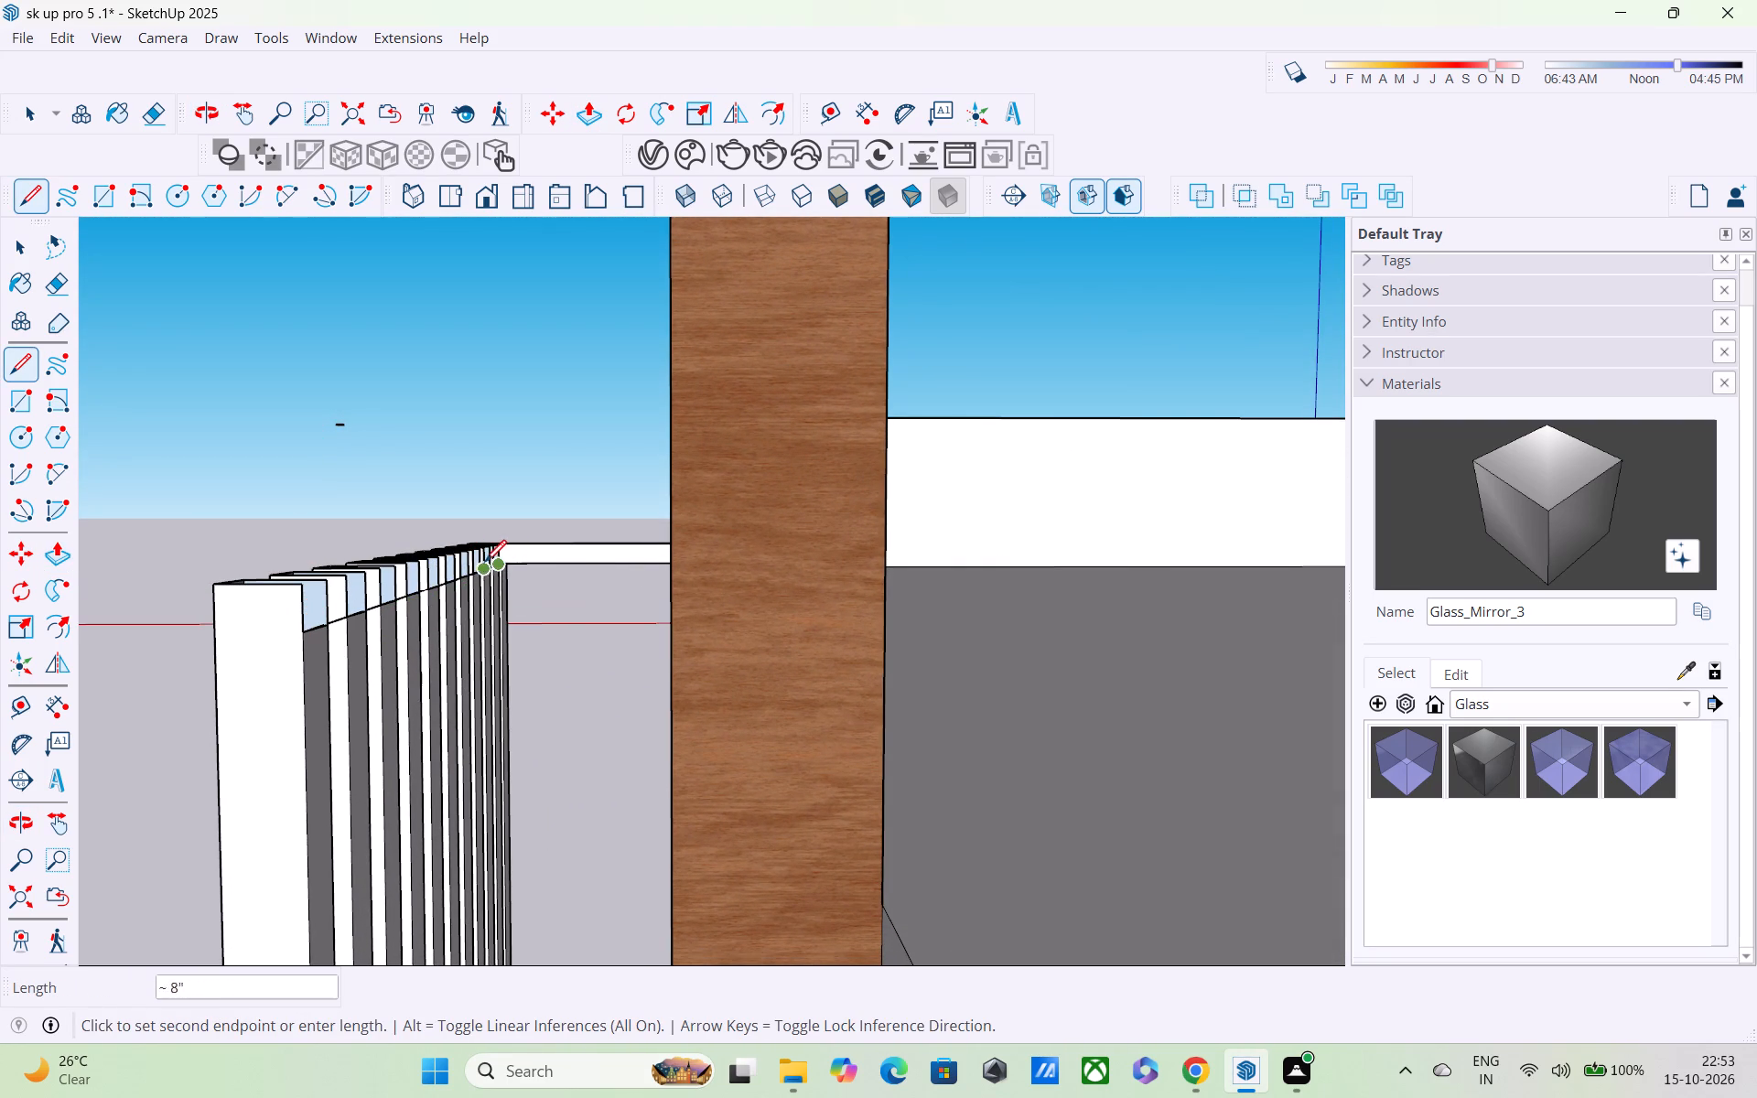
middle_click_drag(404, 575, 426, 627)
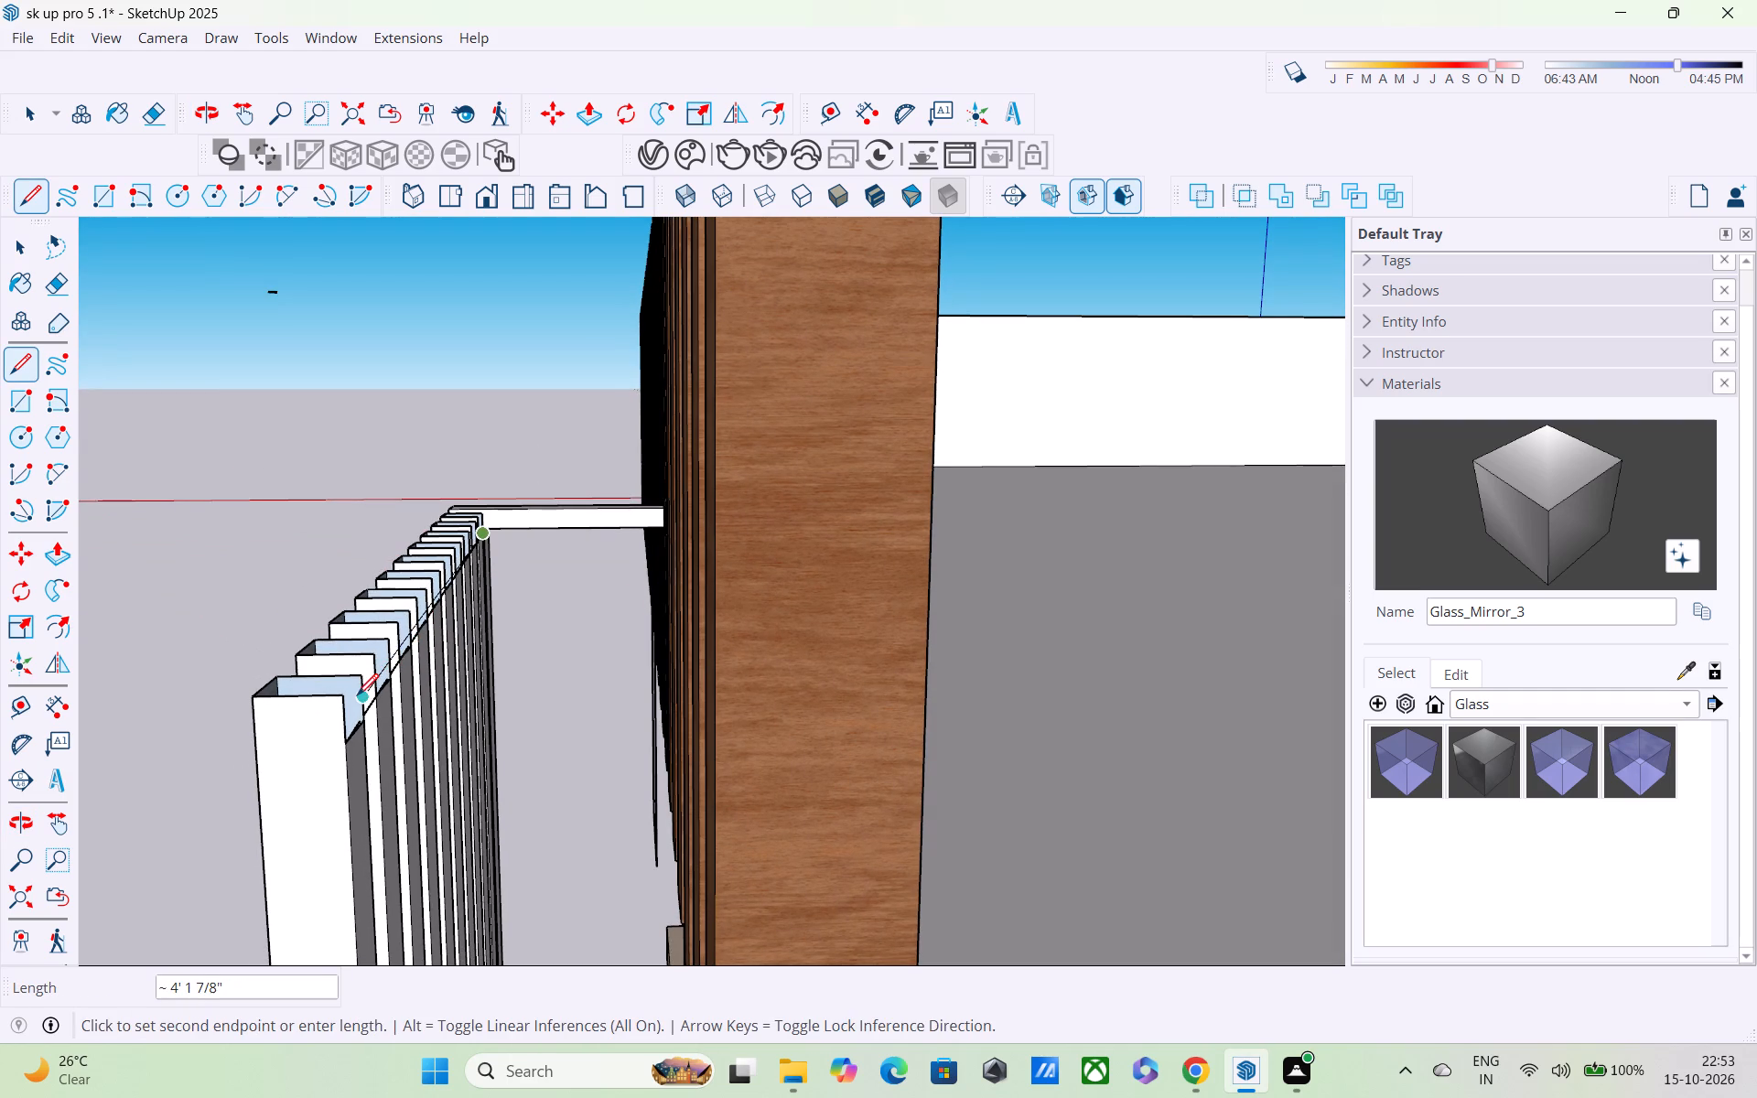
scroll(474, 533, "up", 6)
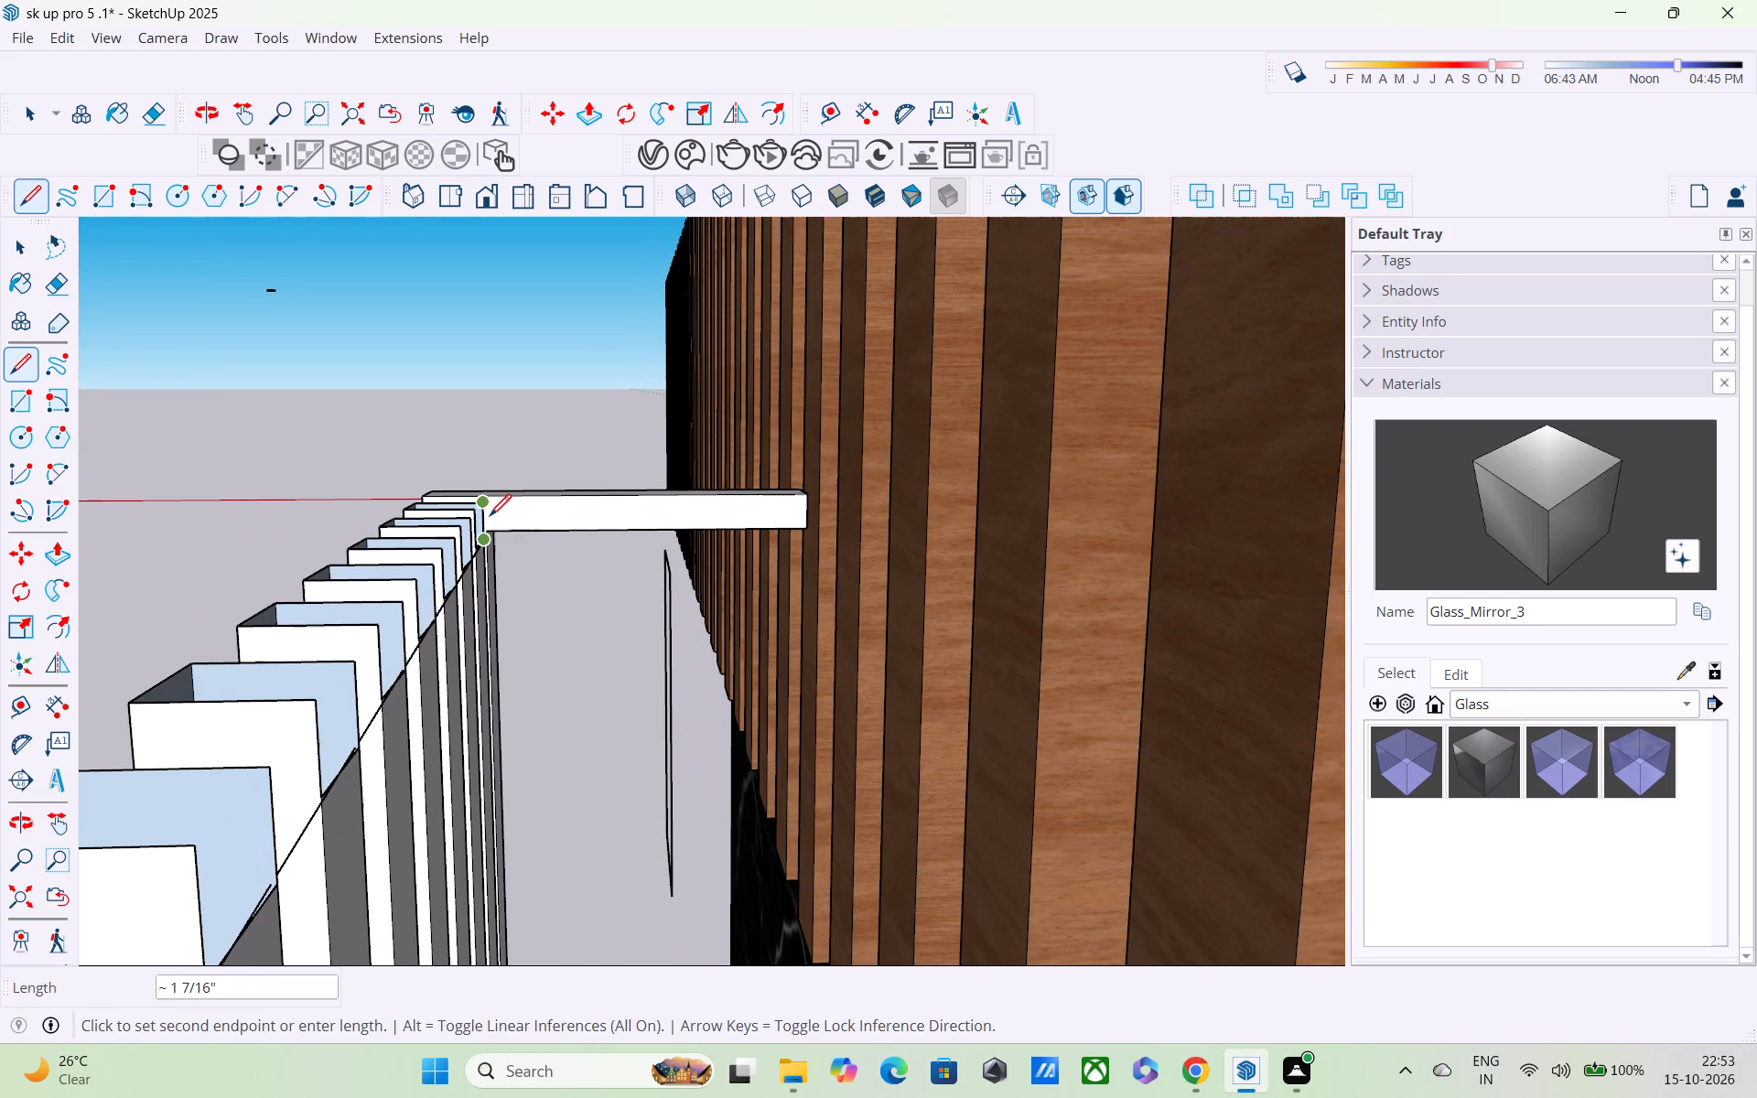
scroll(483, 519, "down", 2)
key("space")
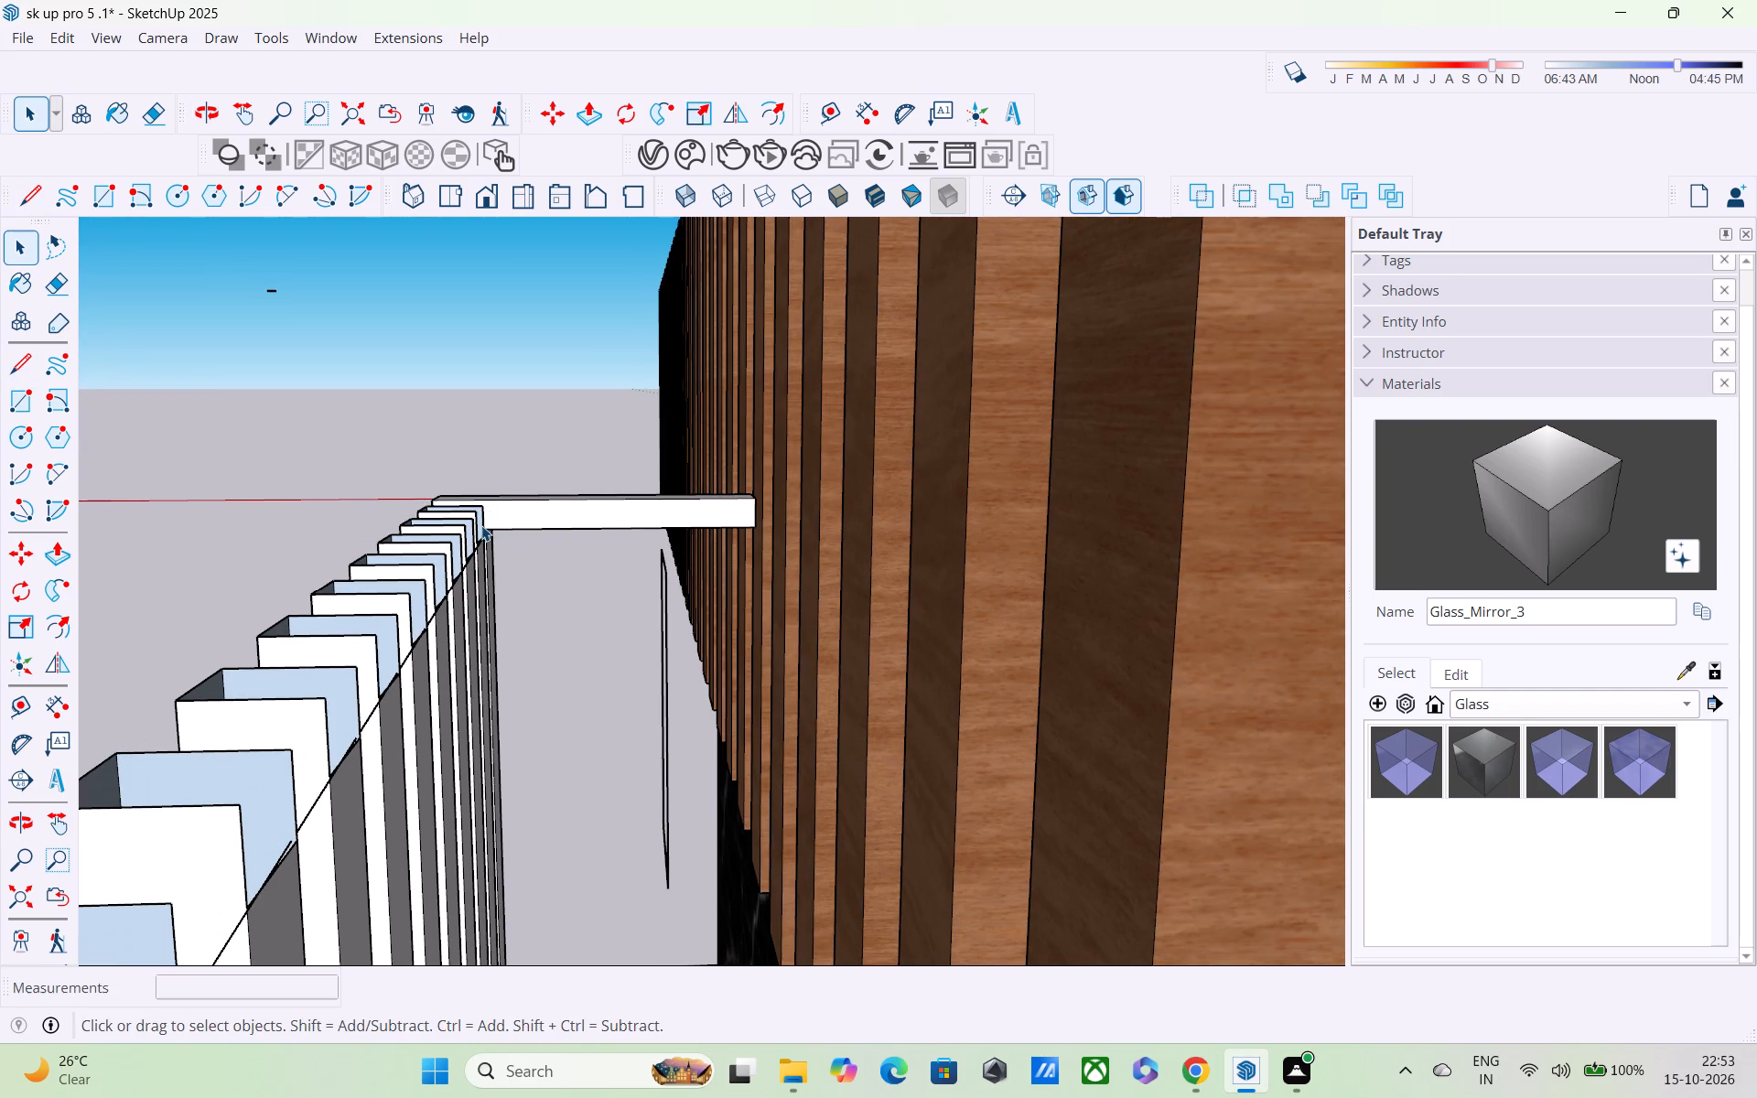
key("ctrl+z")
Close the open tops of five consecutive posts with lines about 2 7/16" long along their wall-side top edges.
key("l")
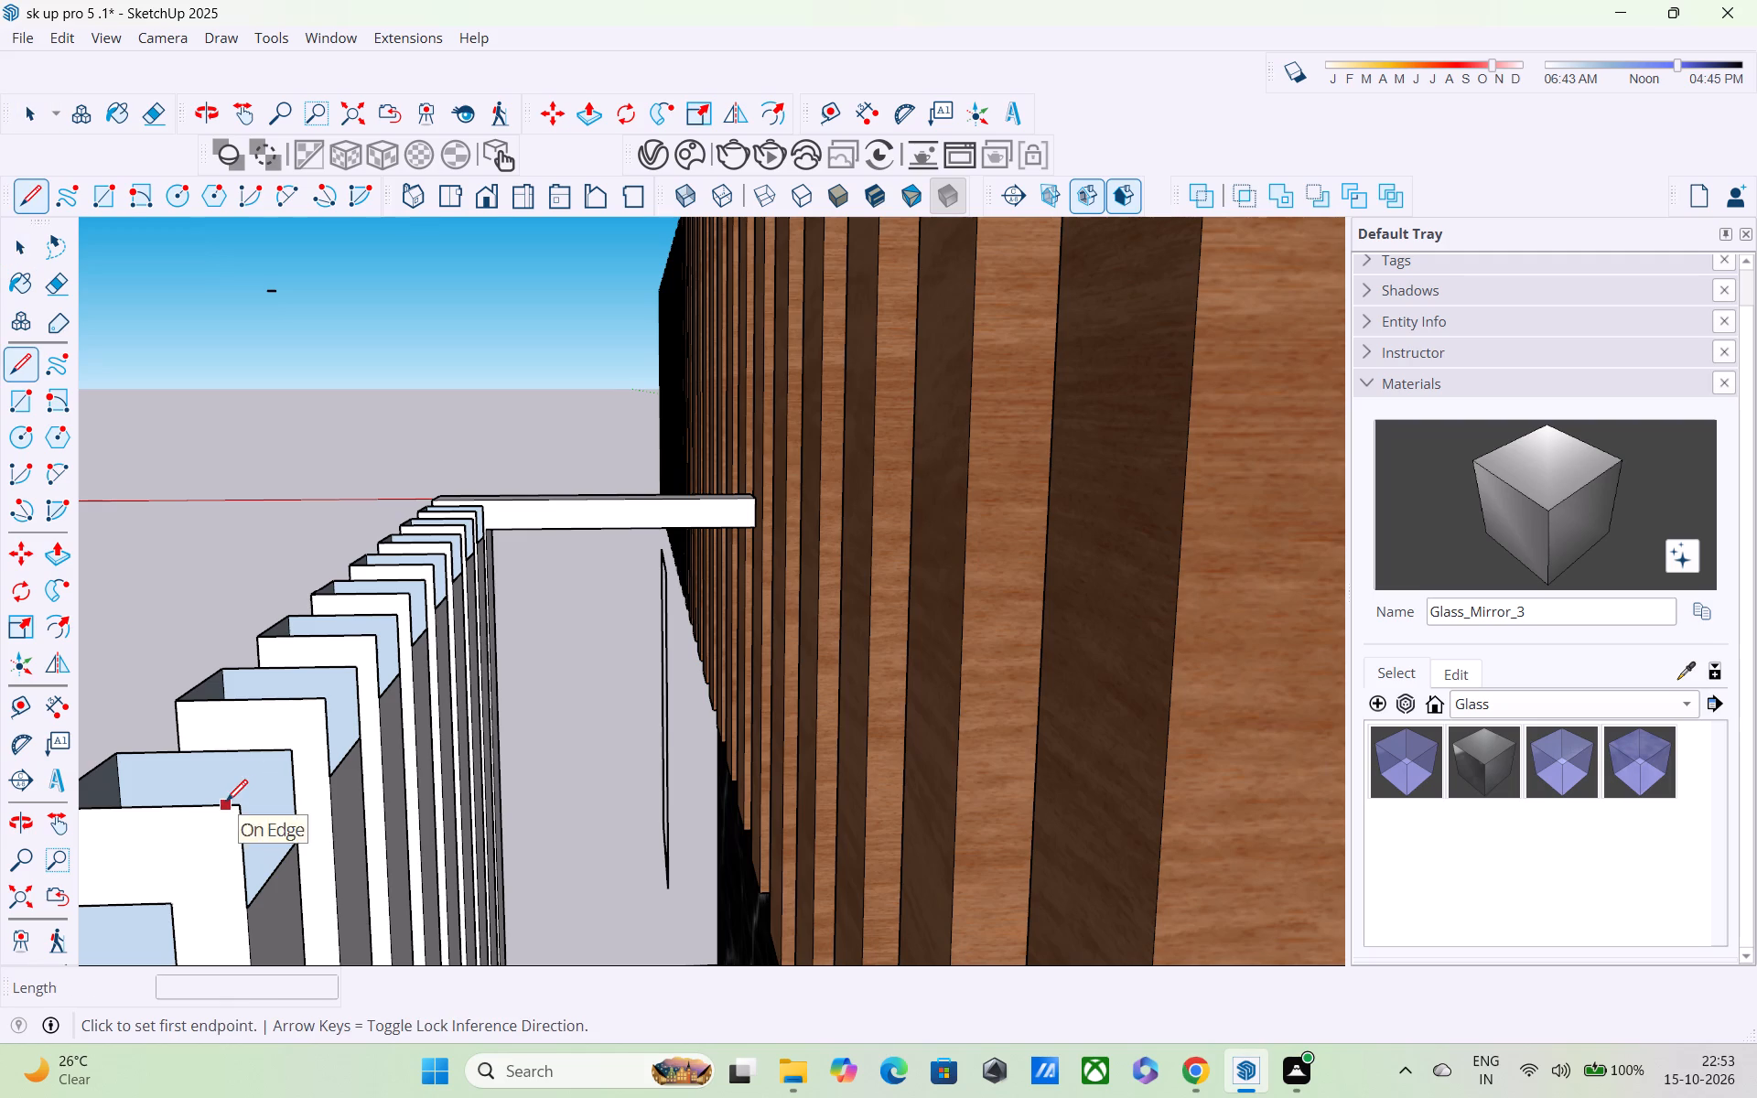
left_click(232, 808)
left_click(295, 760)
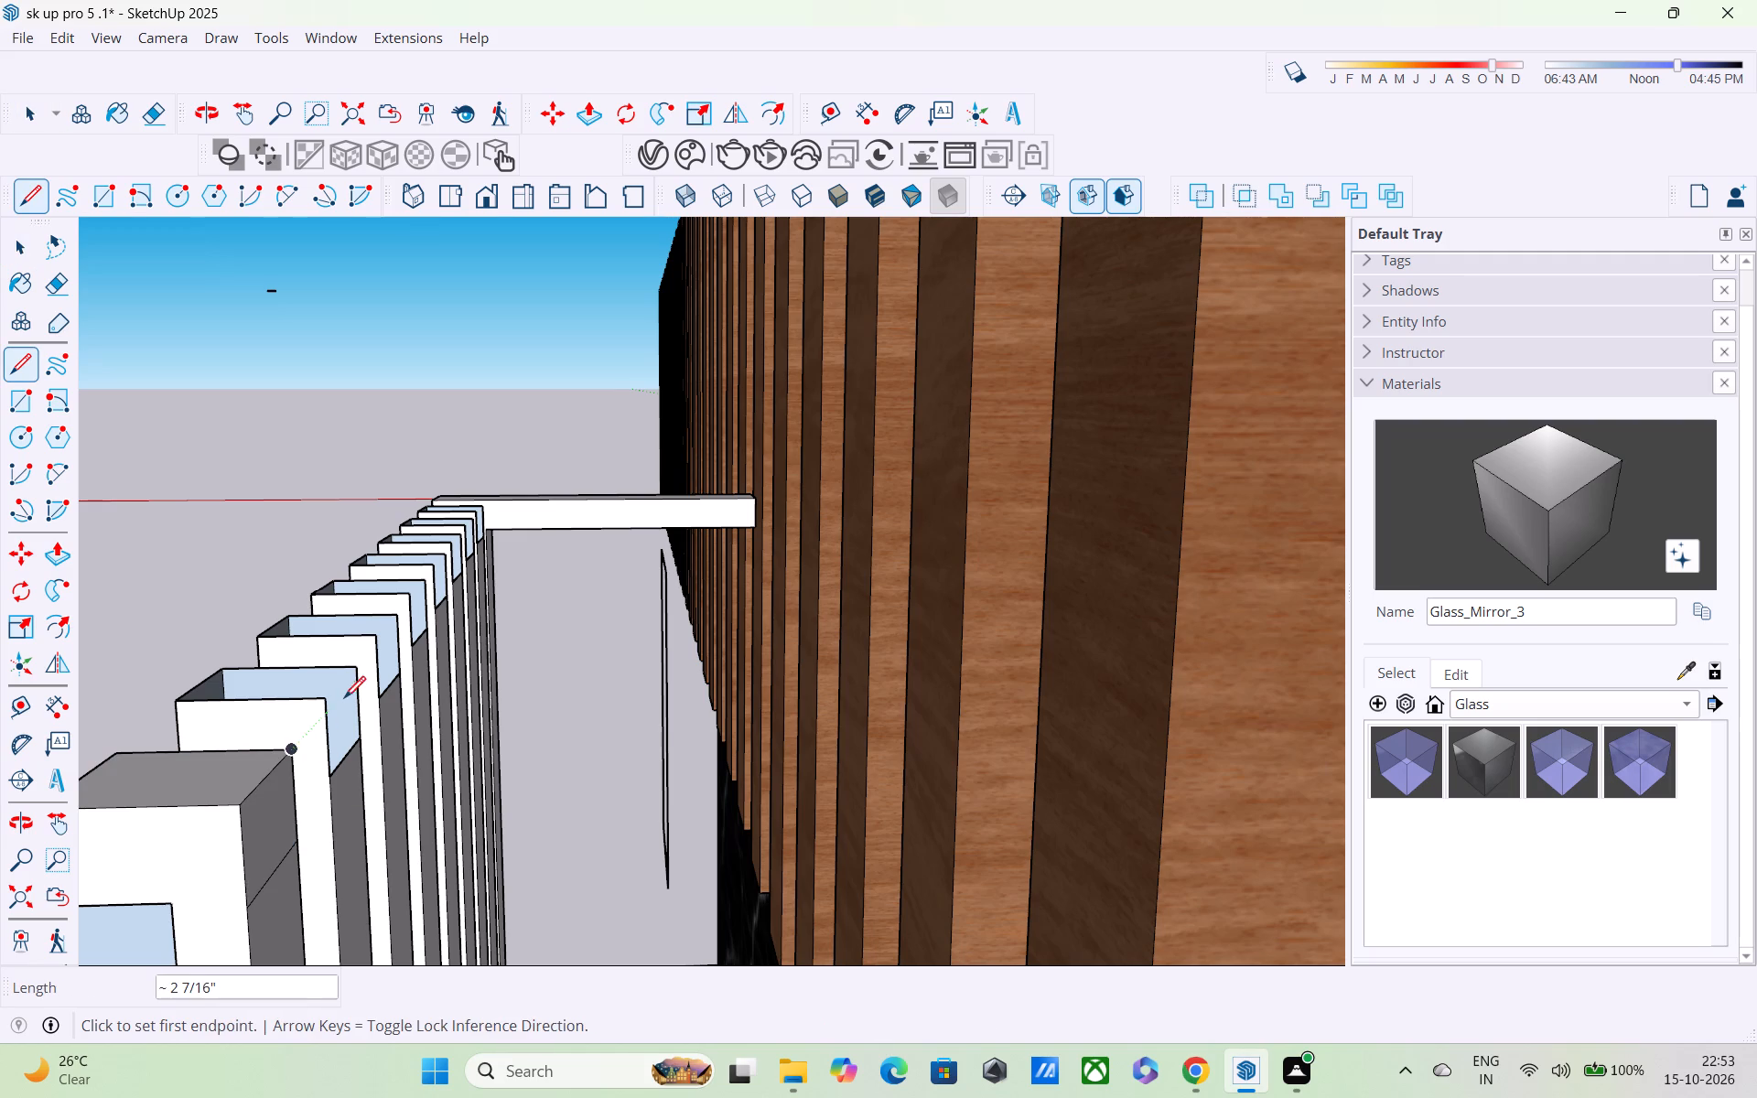
left_click(323, 705)
left_click(357, 670)
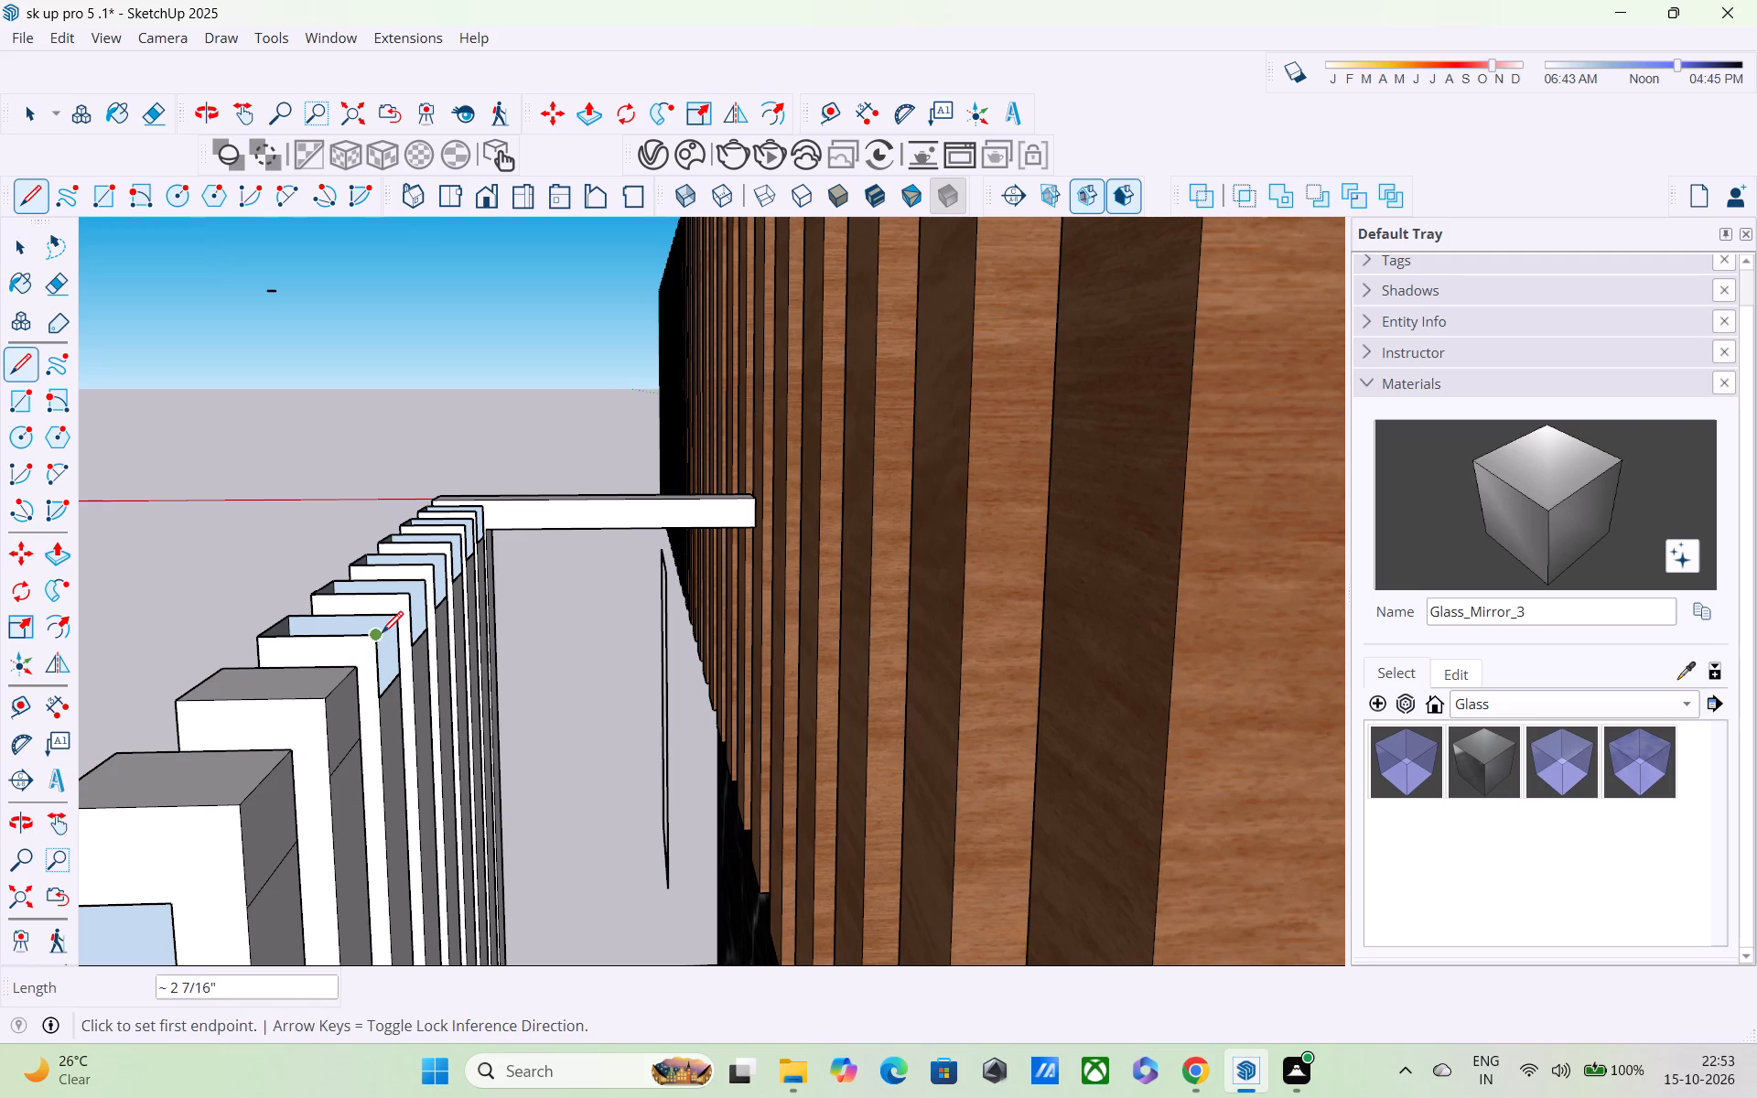
left_click(381, 636)
left_click(397, 617)
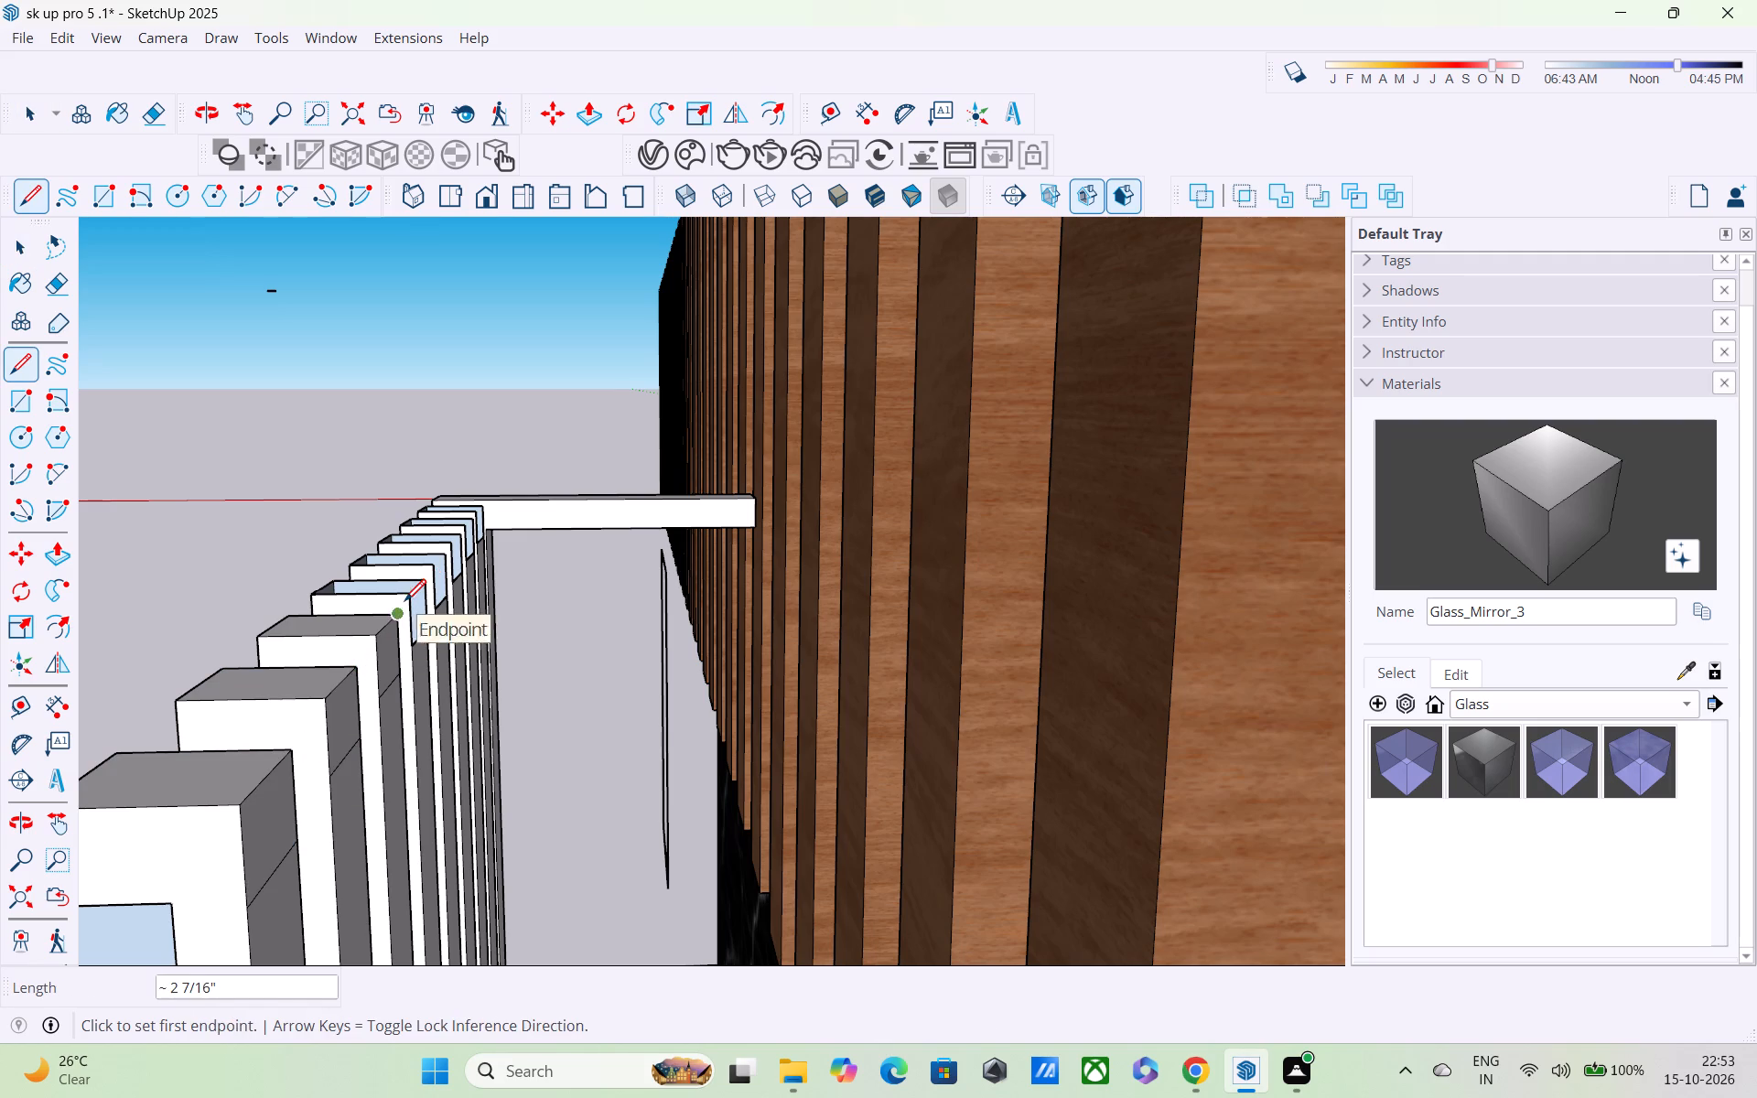
left_click(406, 600)
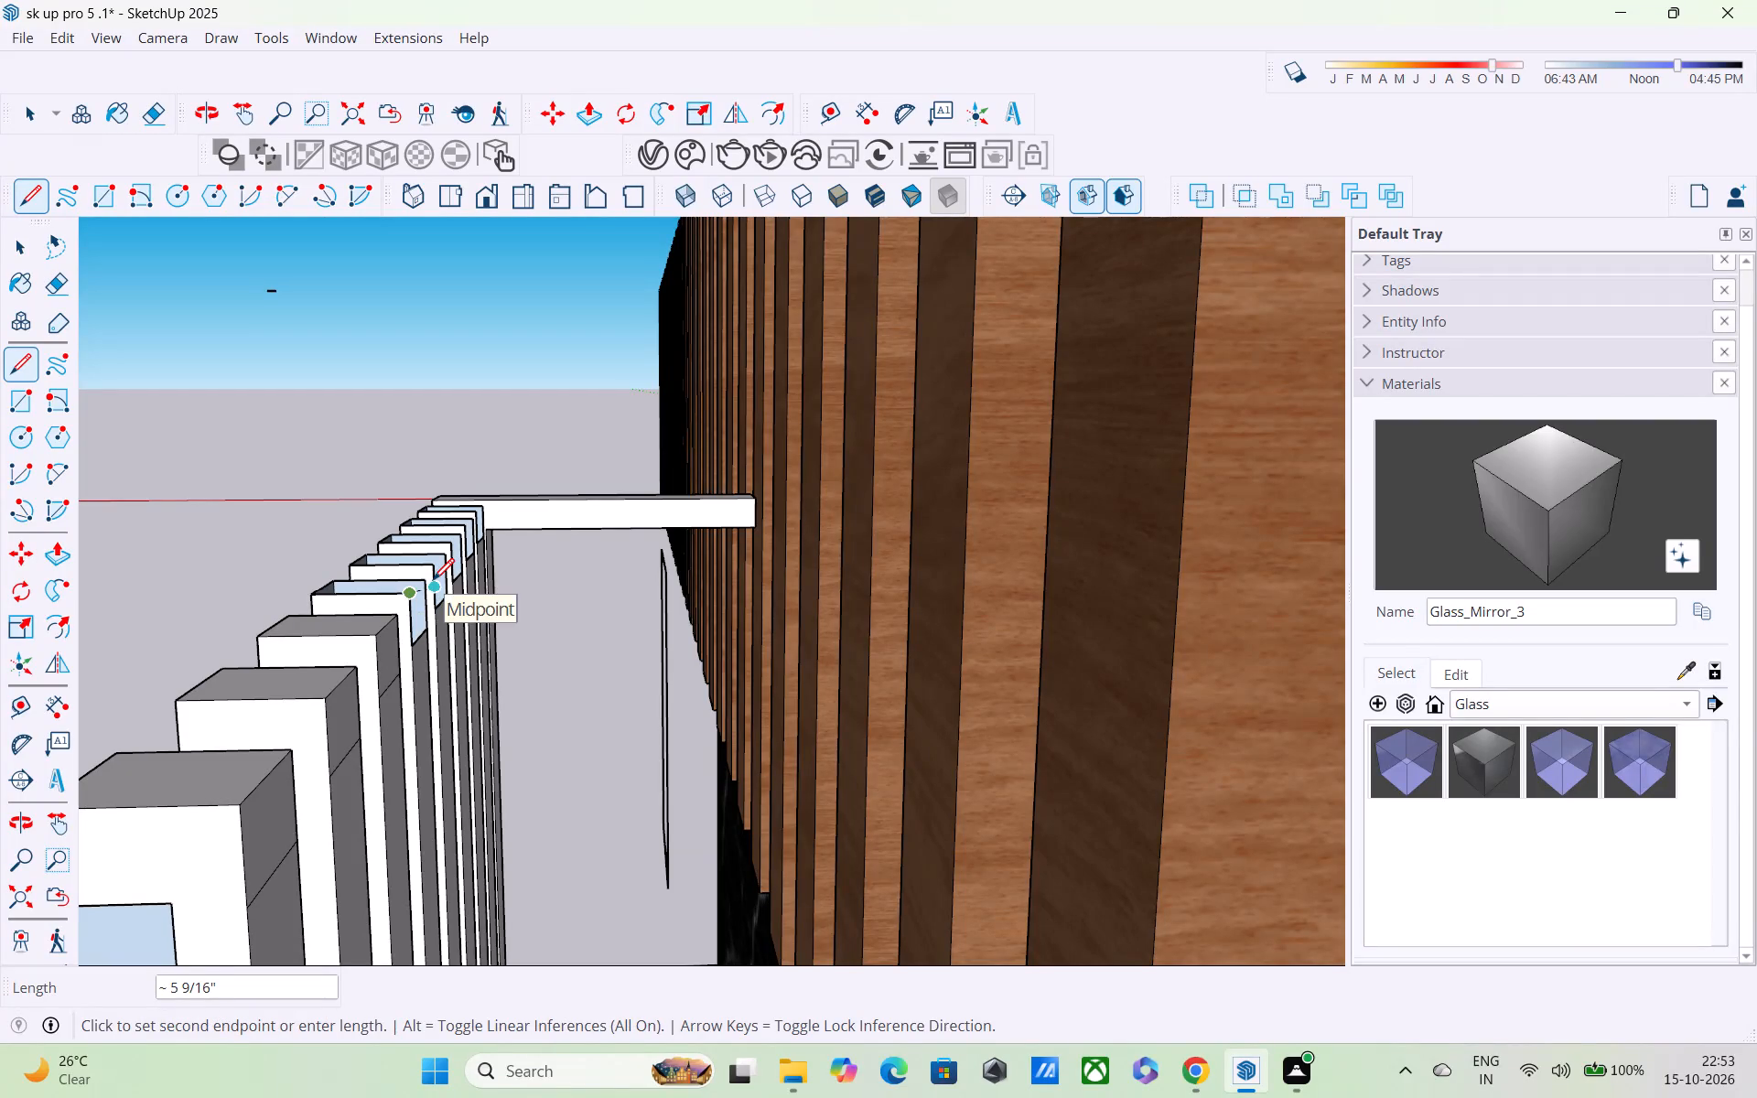
left_click(430, 581)
middle_click_drag(434, 579, 435, 646)
scroll(437, 594, "up", 3)
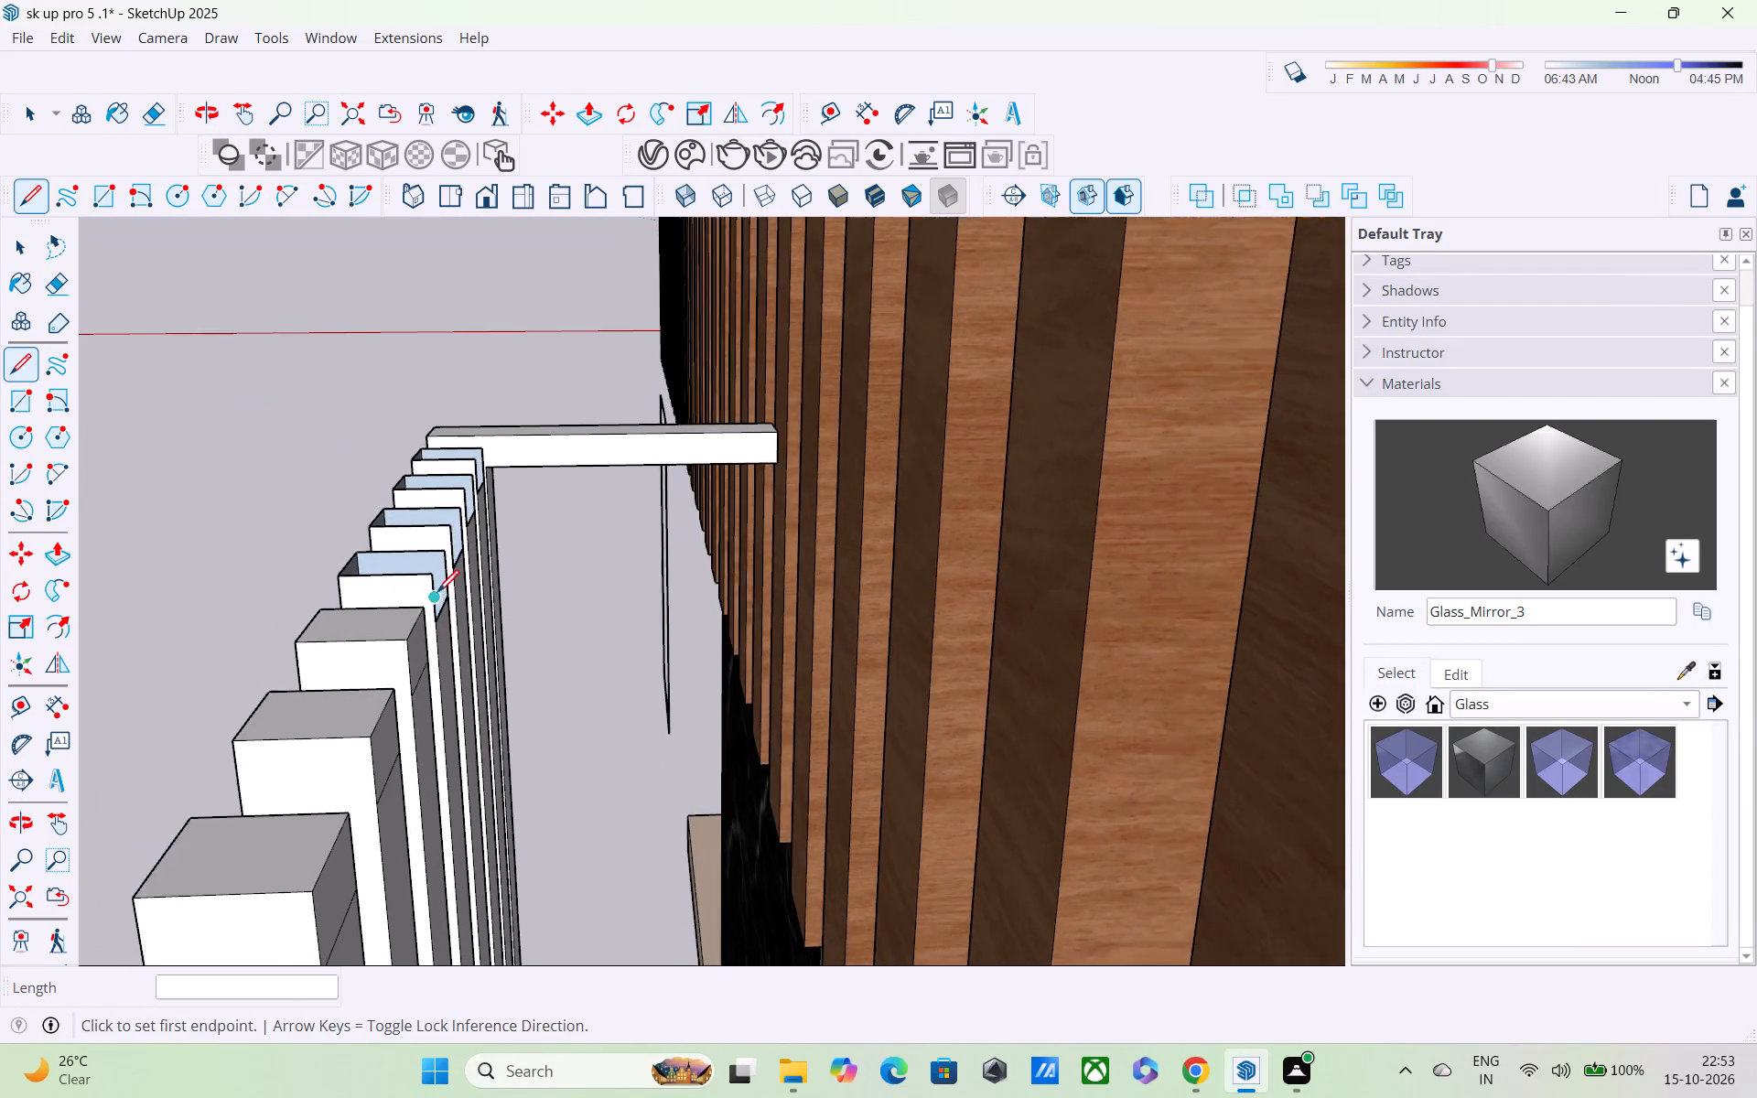
scroll(437, 594, "up", 2)
left_click(433, 572)
left_click(442, 539)
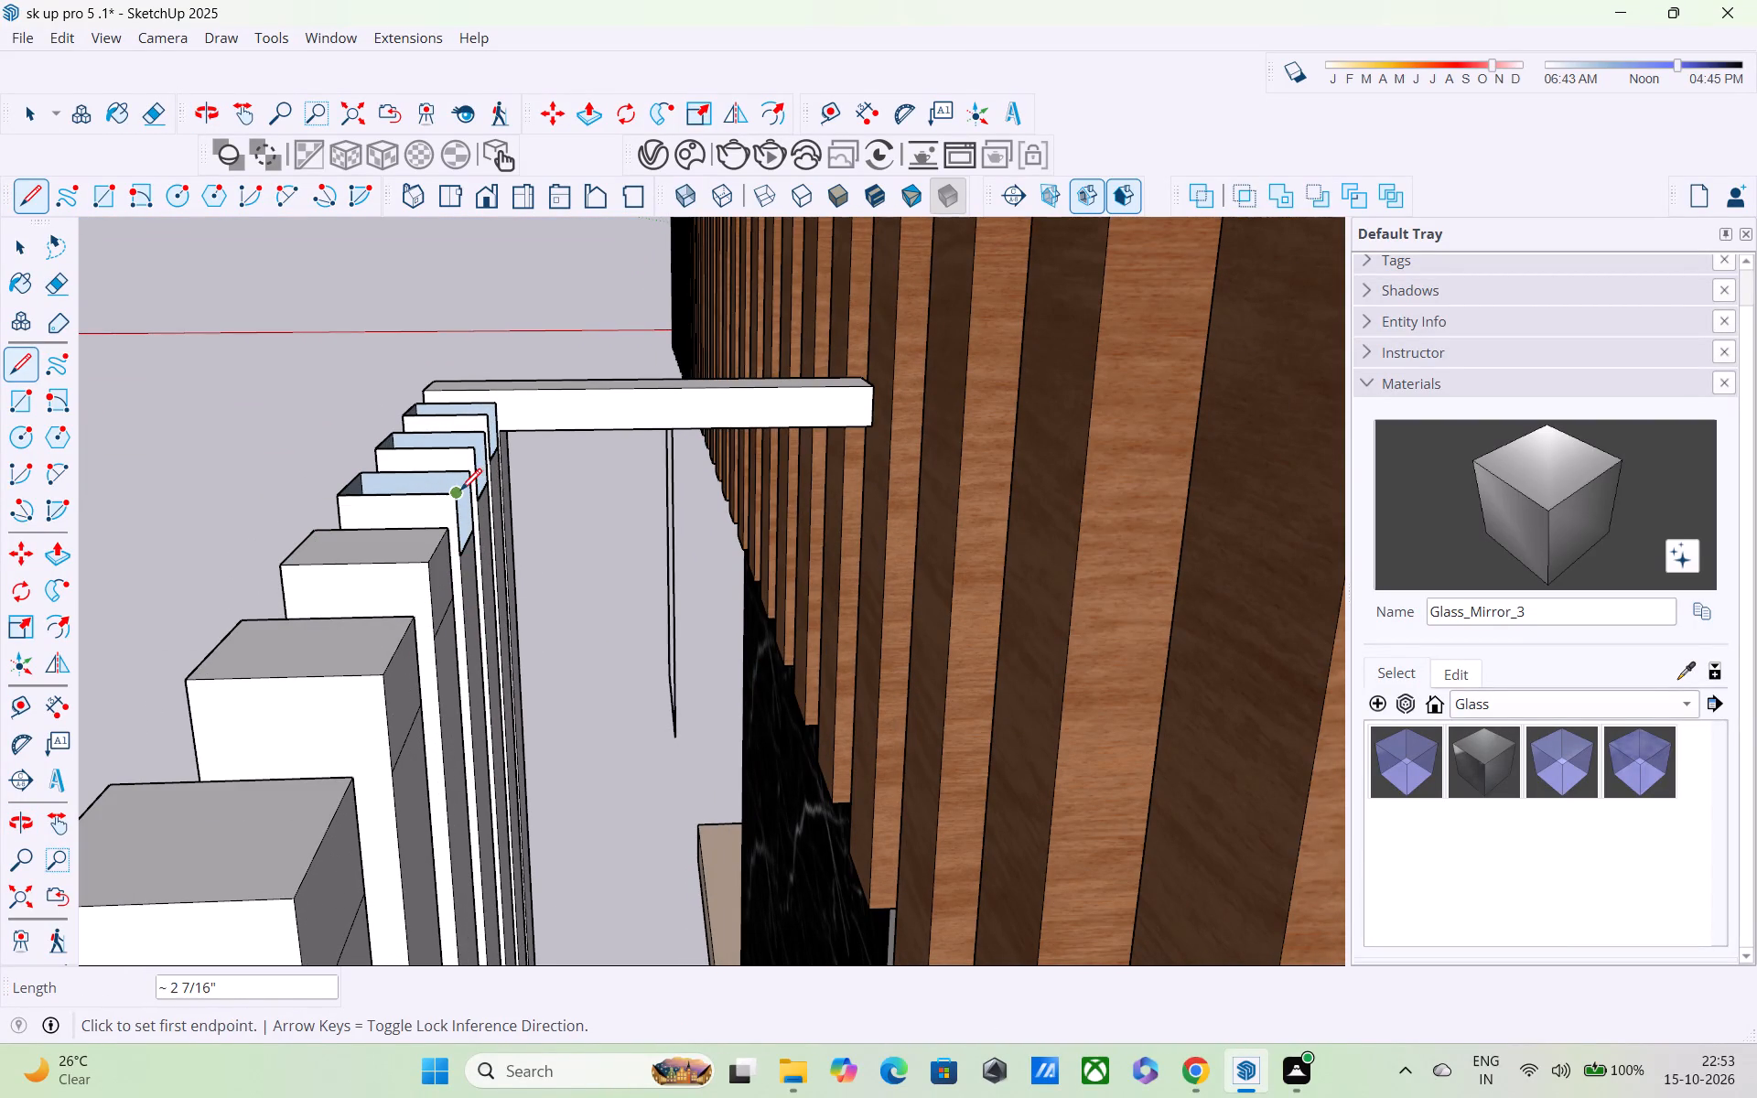
Close the open tops of the three posts just before the arm with lines about 2 7/16" long along their wall-side top edges.
left_click(460, 492)
left_click(467, 475)
left_click(472, 449)
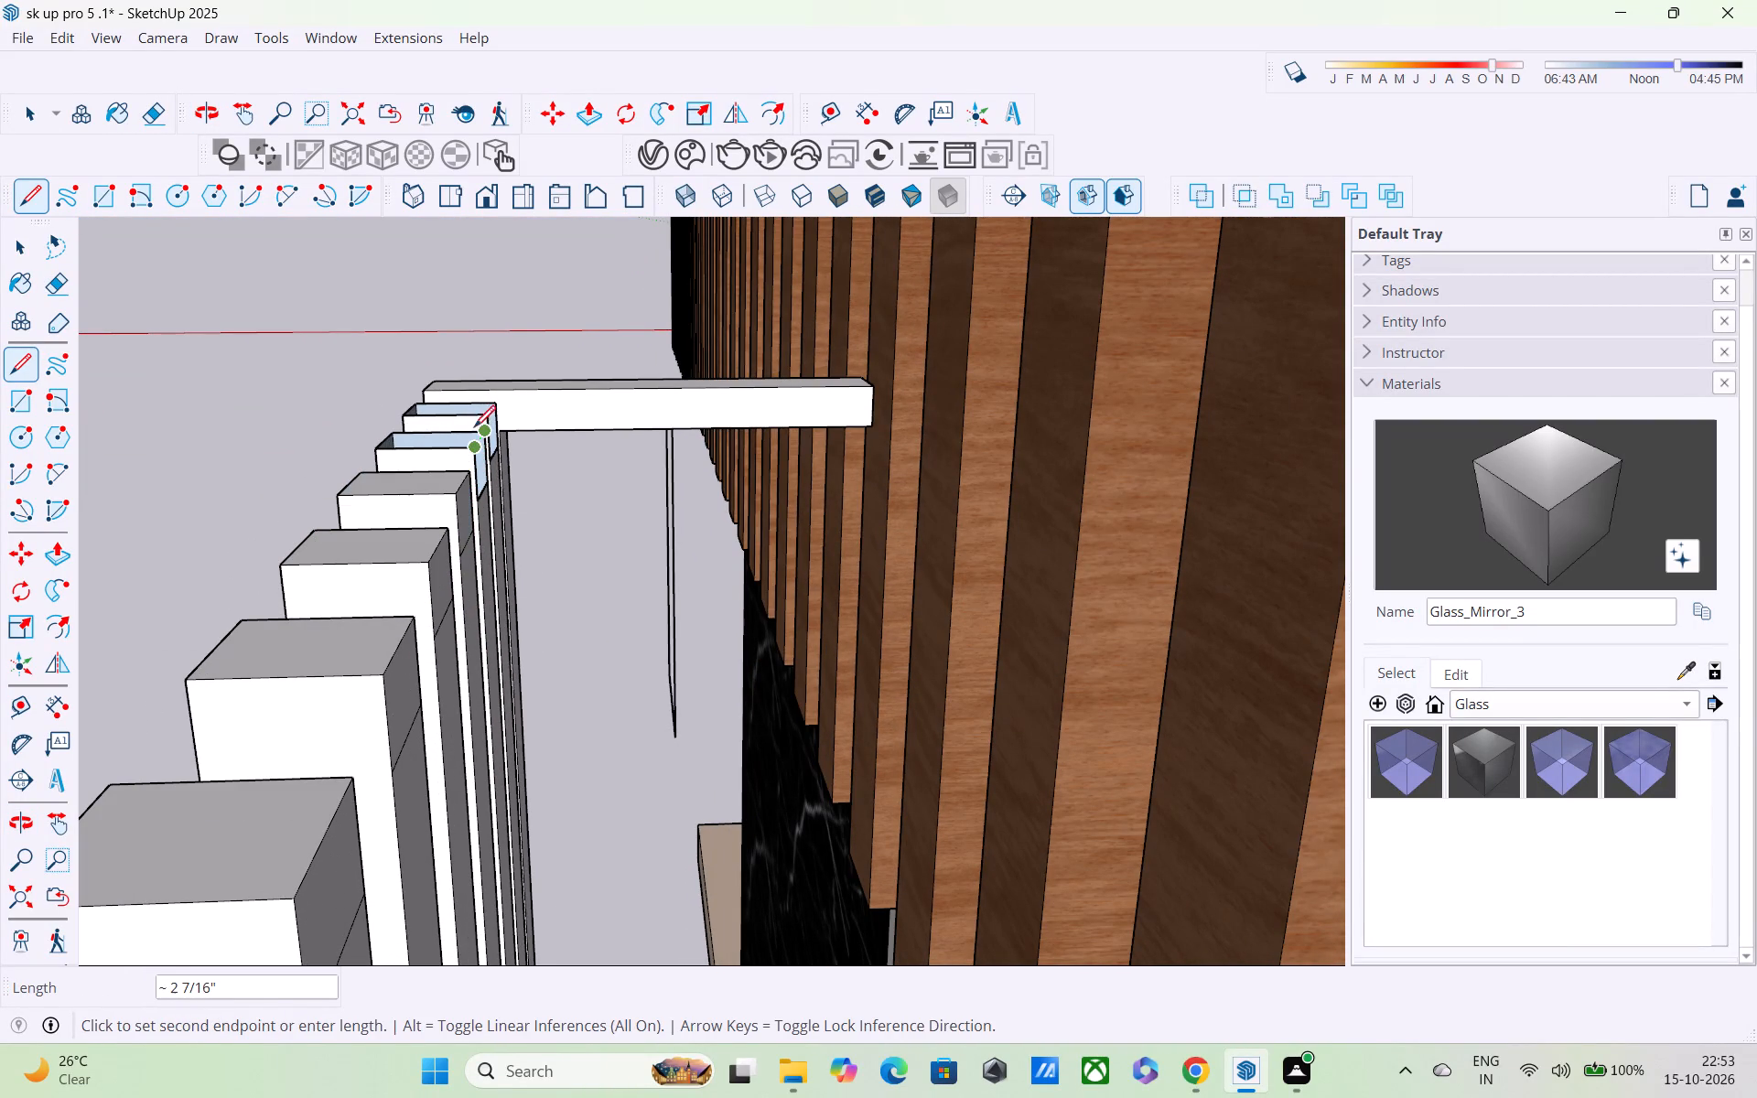
left_click(480, 433)
left_click(482, 424)
left_click(485, 405)
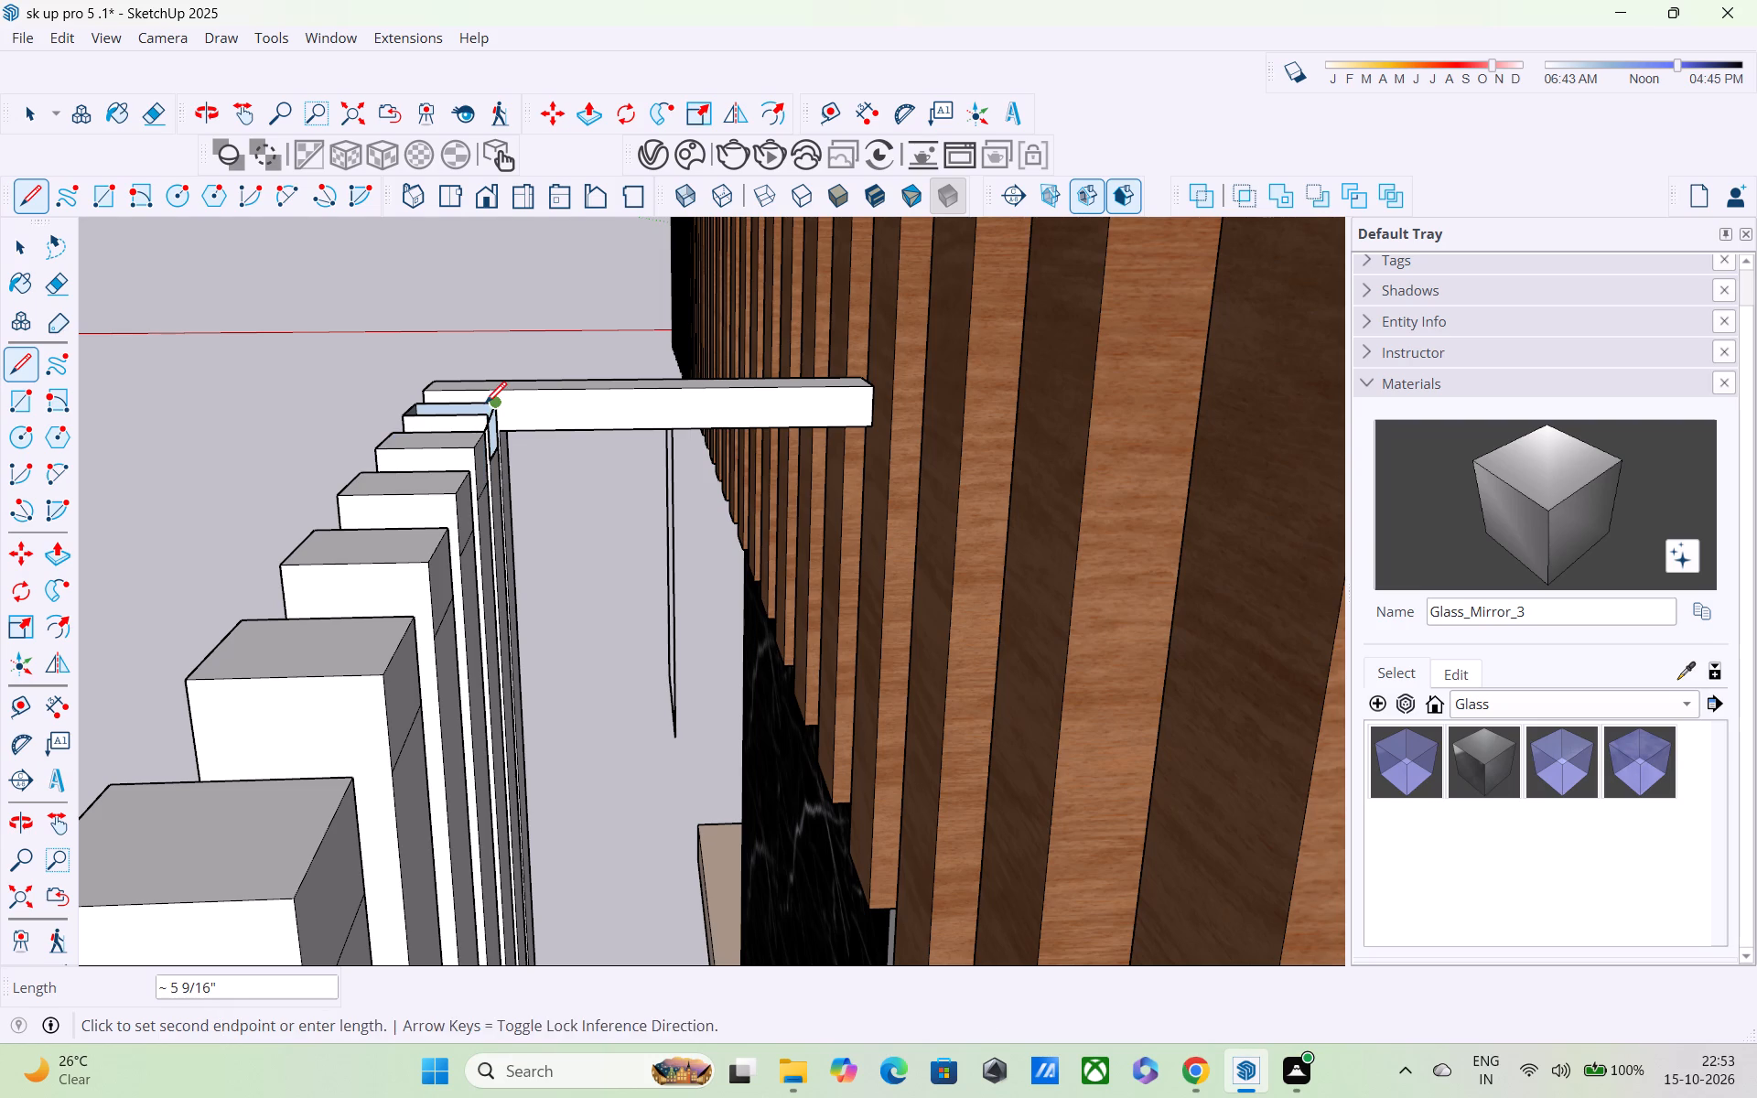
scroll(490, 417, "down", 1)
middle_click_drag(501, 447, 507, 526)
scroll(495, 374, "up", 5)
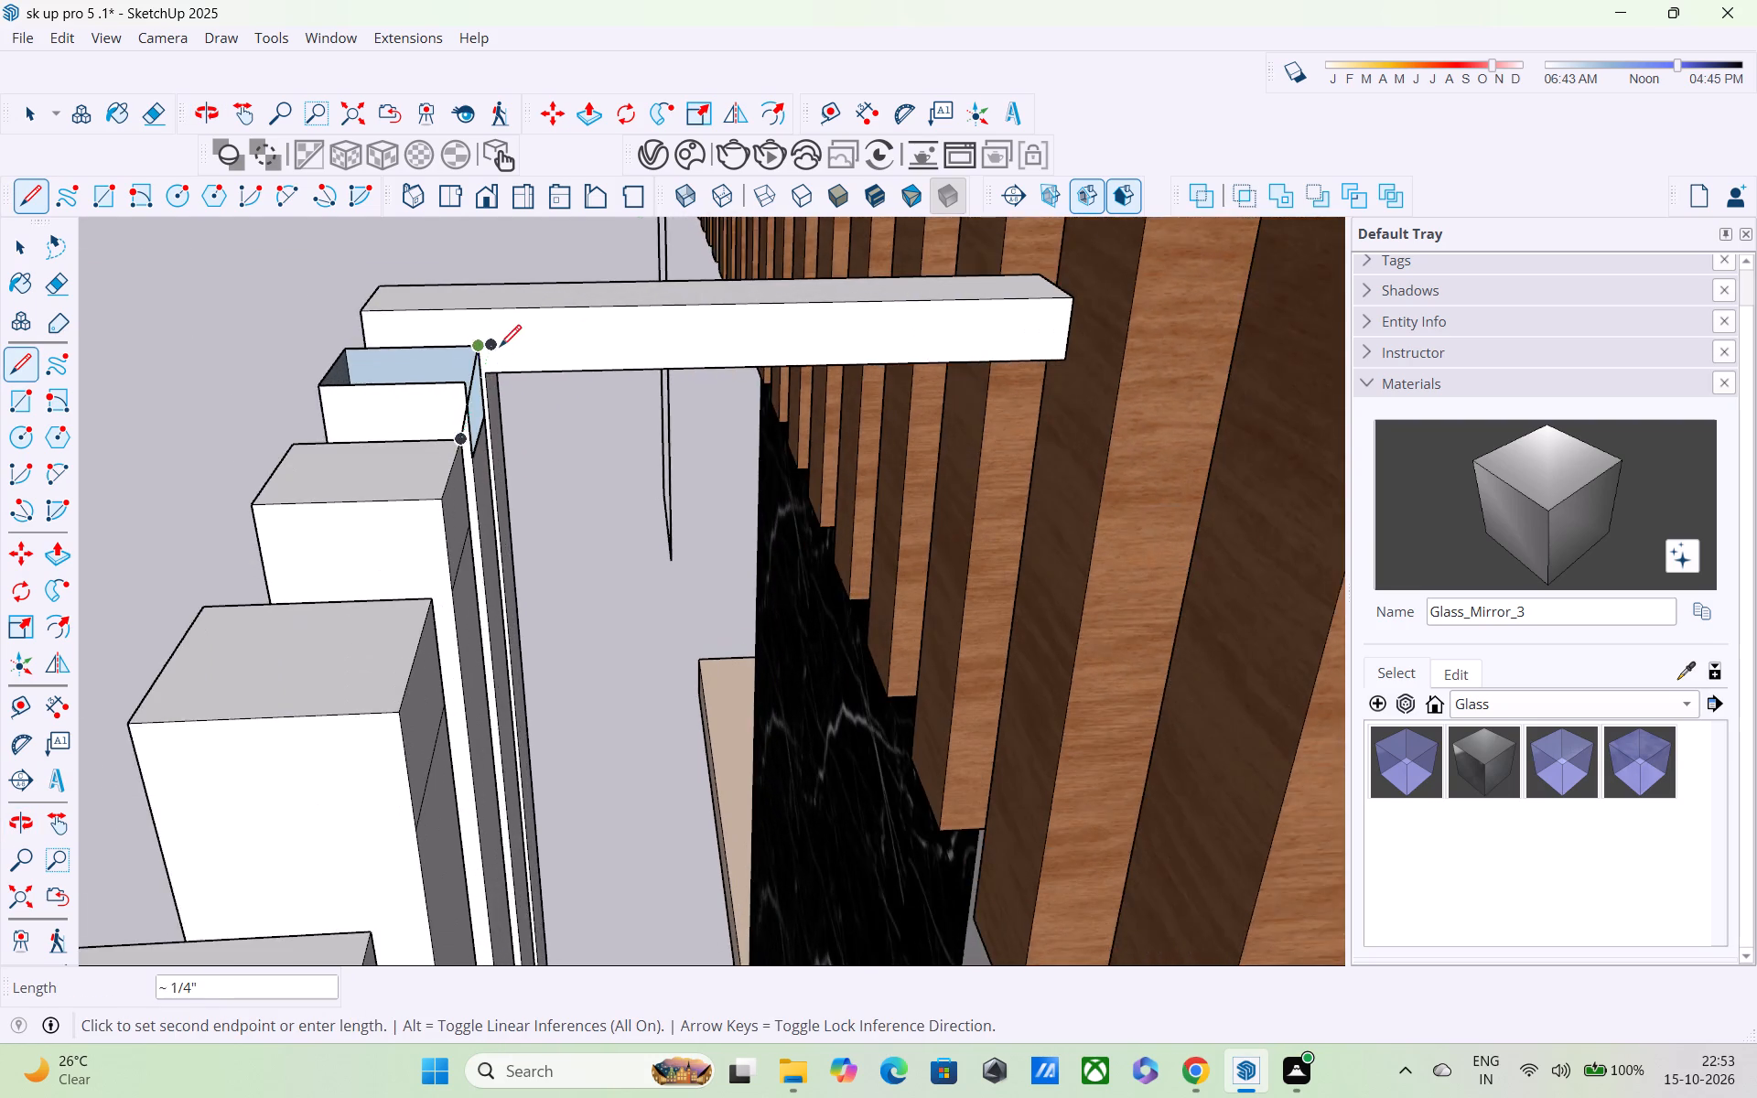
scroll(500, 349, "up", 6)
key("ctrl+z")
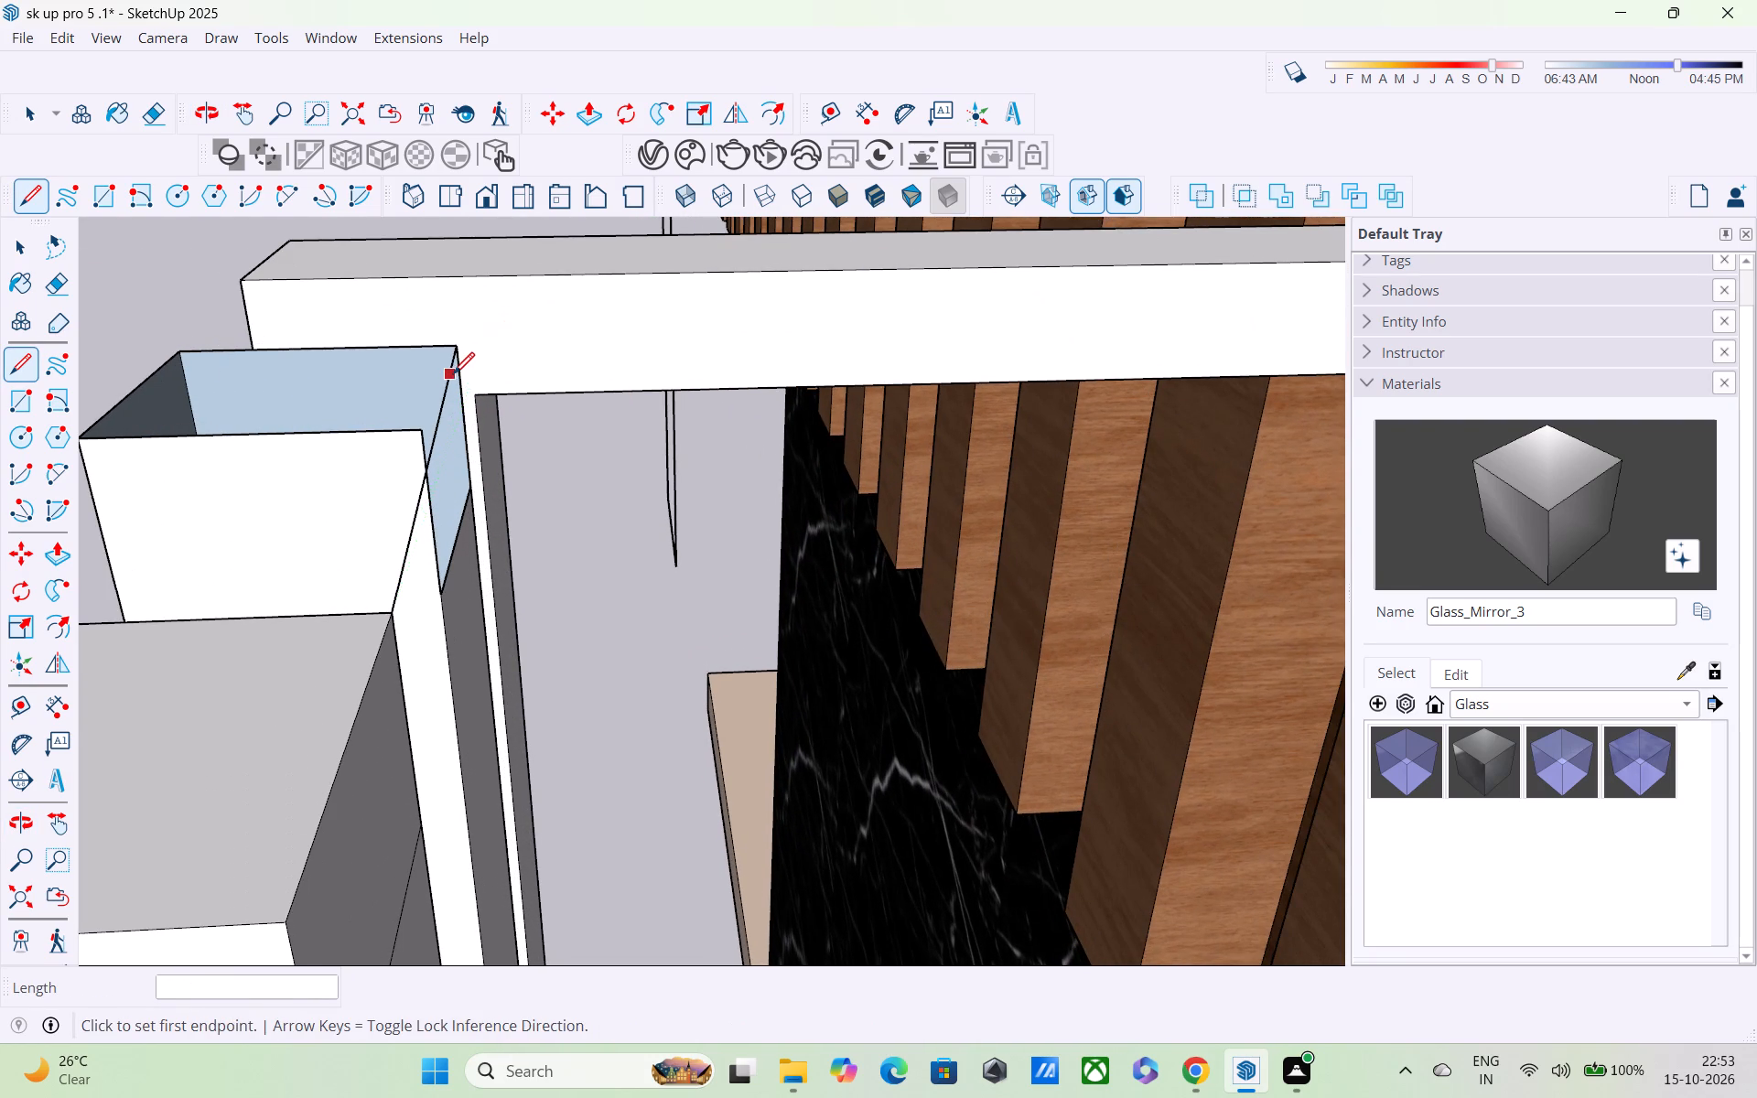
scroll(453, 376, "up", 2)
key("ctrl+z")
left_click(415, 448)
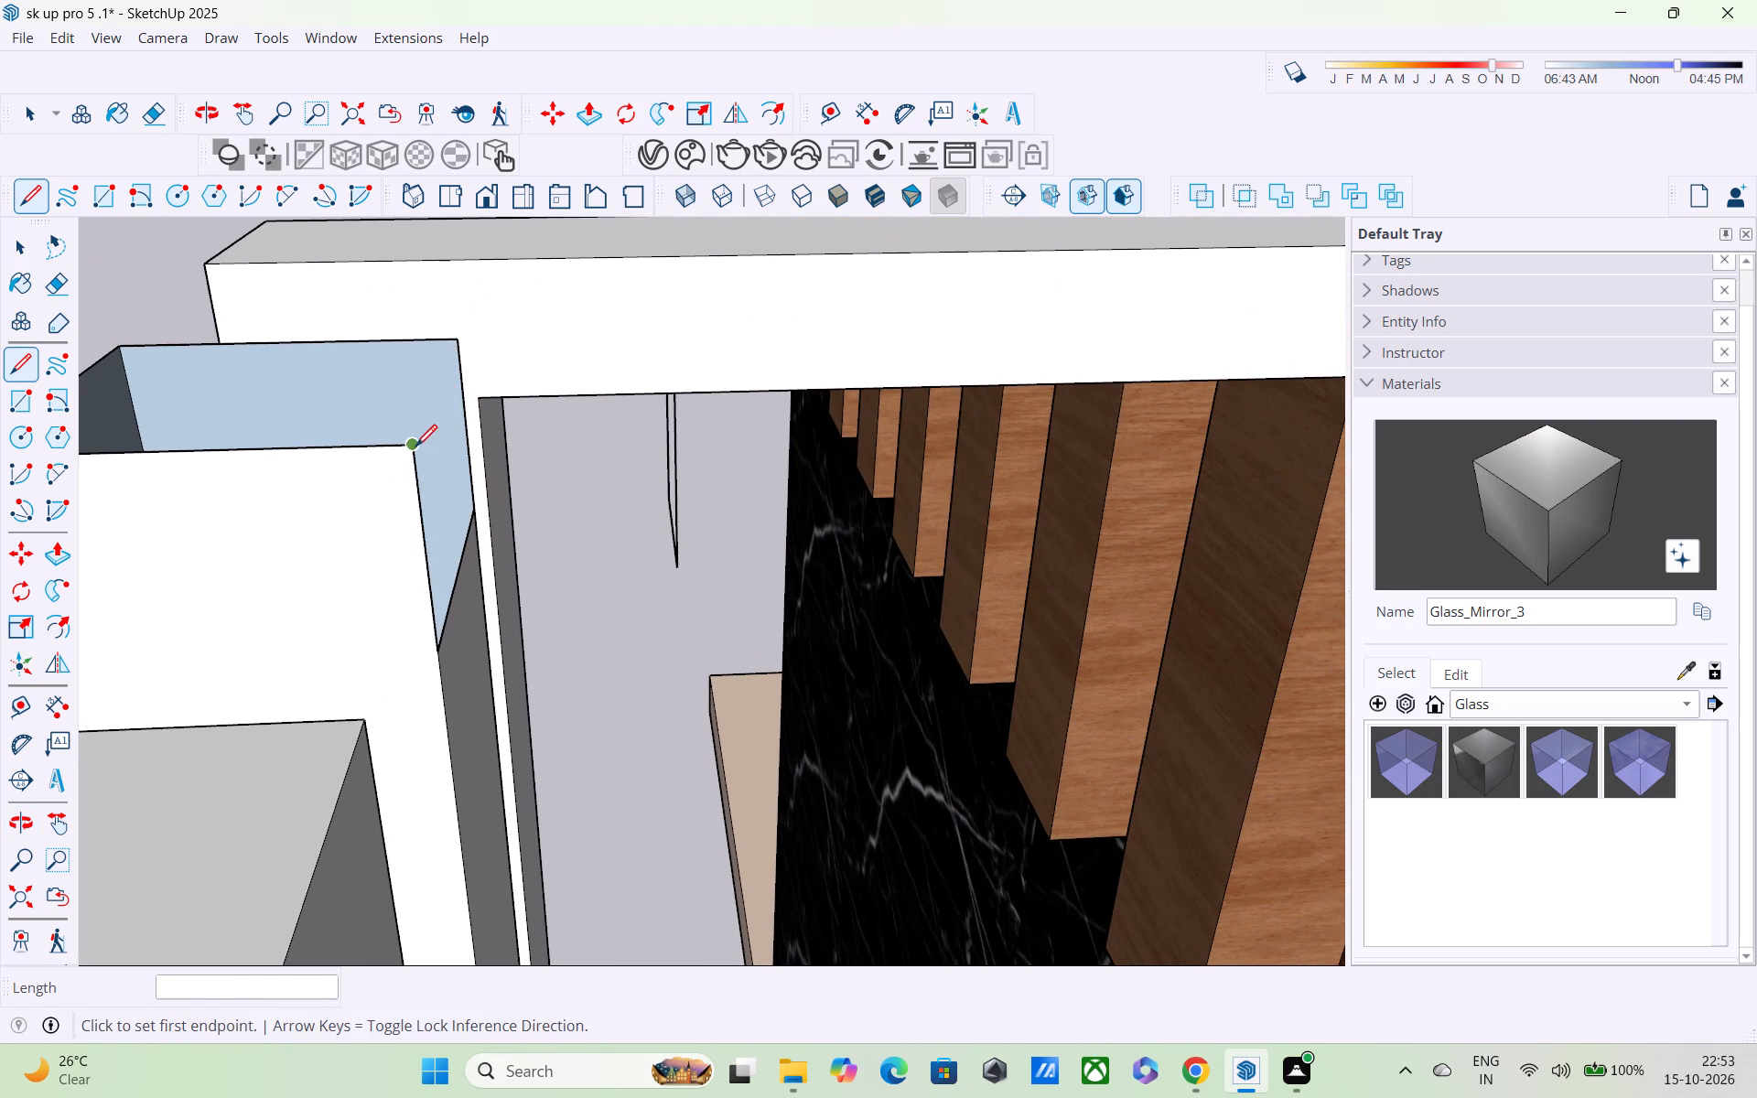
left_click(457, 343)
Close the open tops of the last two posts at the near end of the row with lines along their wall-side top edges.
scroll(456, 356, "down", 4)
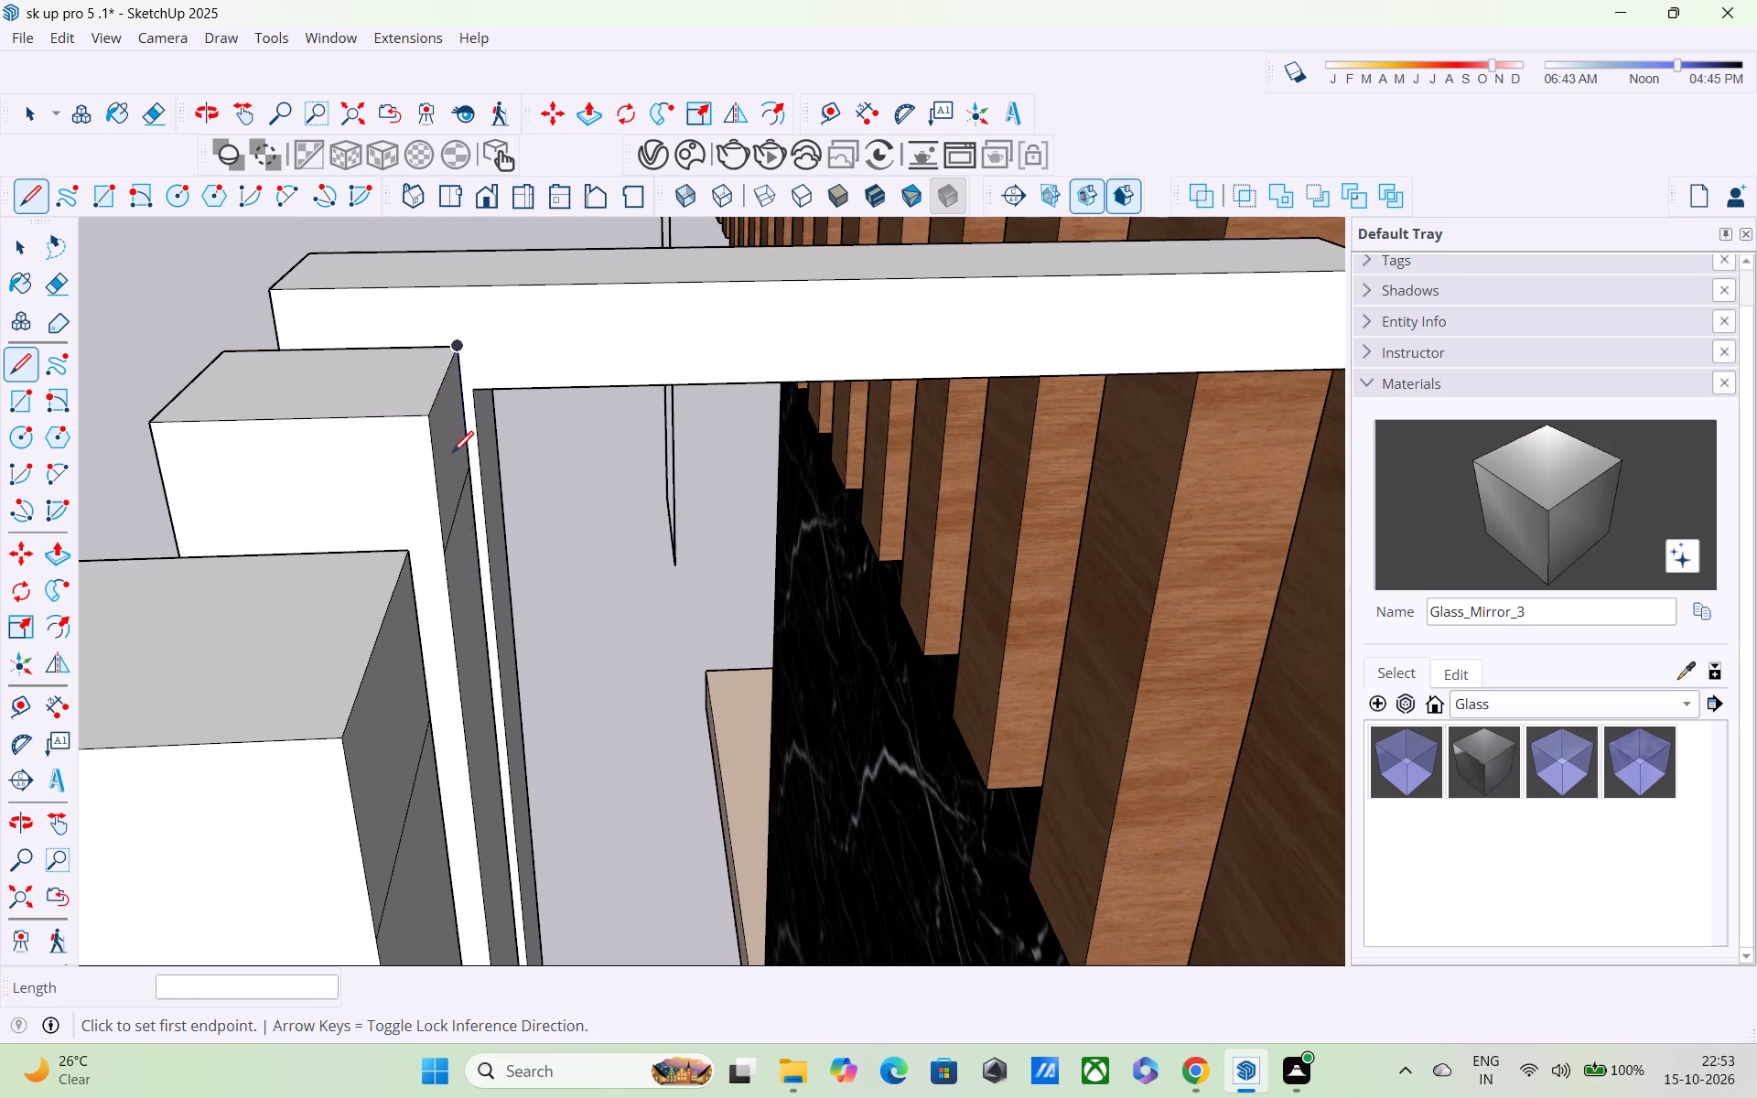
scroll(452, 459, "down", 4)
middle_click_drag(436, 614, 455, 339, "shift")
scroll(455, 346, "down", 7)
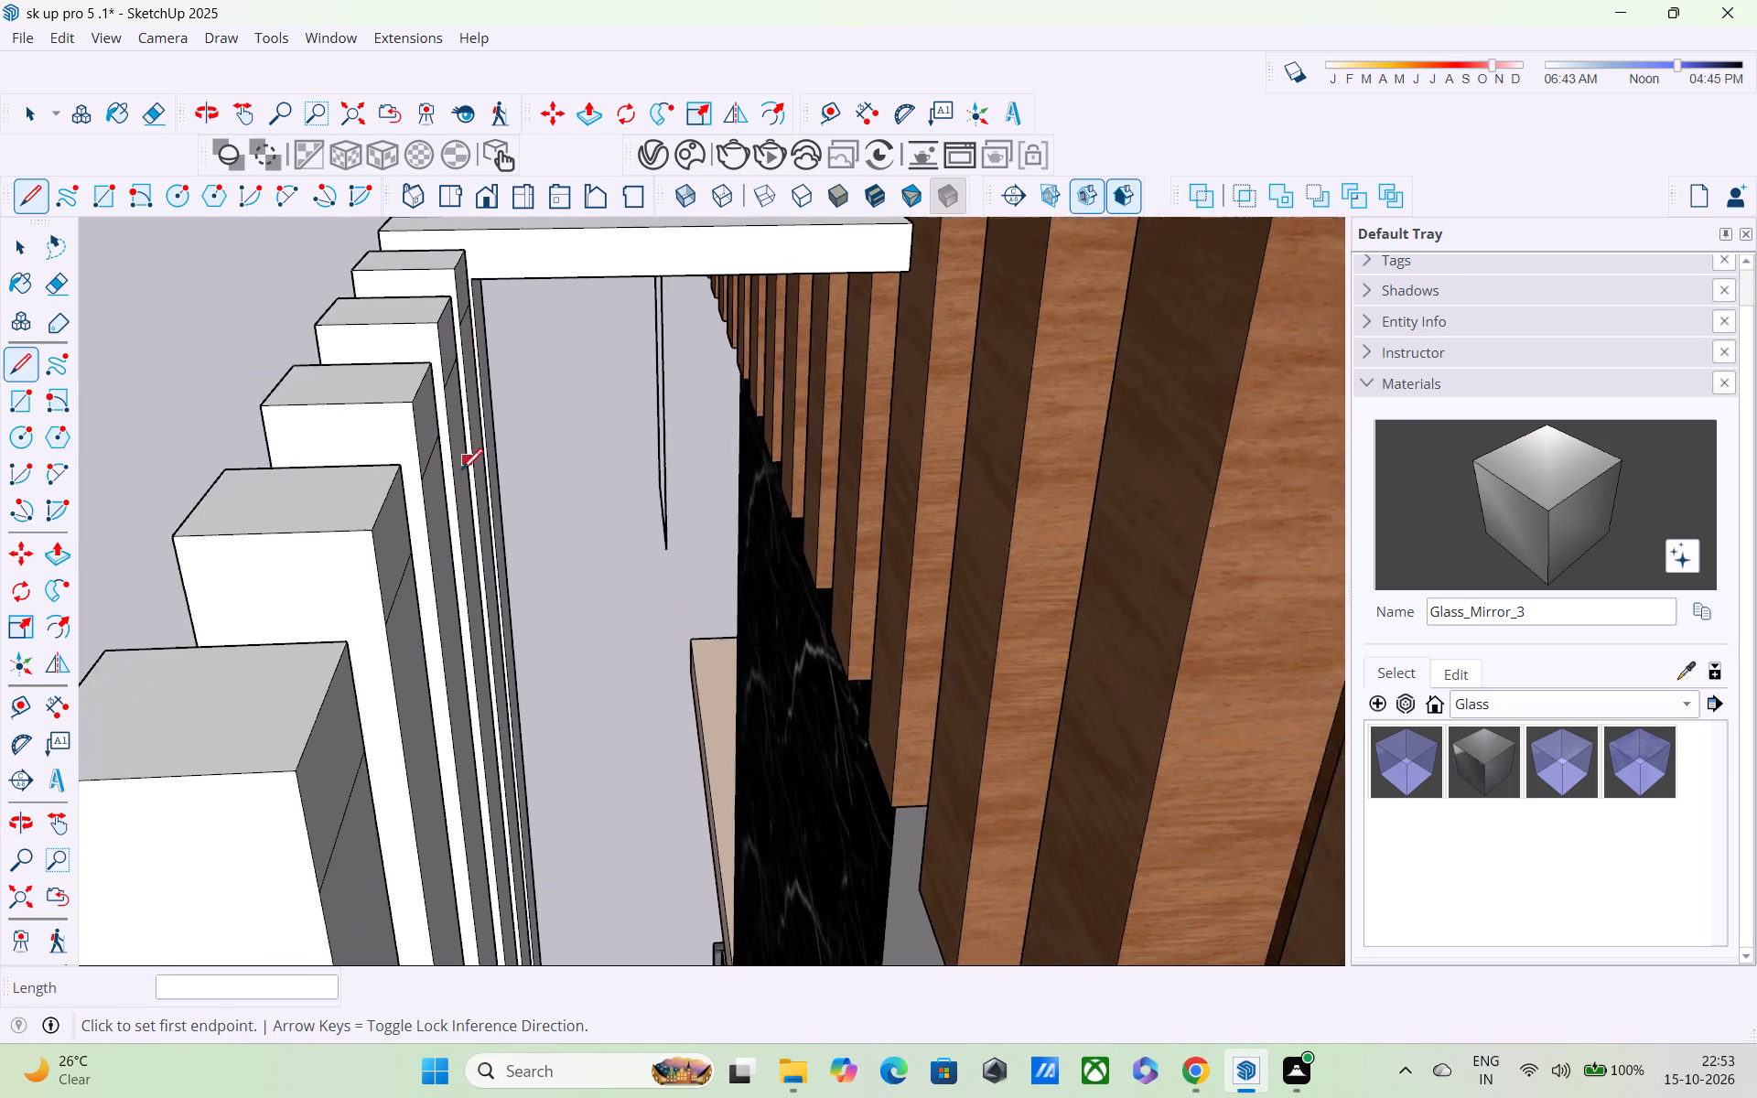
scroll(461, 472, "down", 1)
middle_click_drag(450, 546, 500, 302, "shift")
scroll(500, 302, "up", 1, "shift")
scroll(485, 392, "down", 12)
scroll(446, 544, "up", 1)
middle_click_drag(445, 536, 442, 445, "shift")
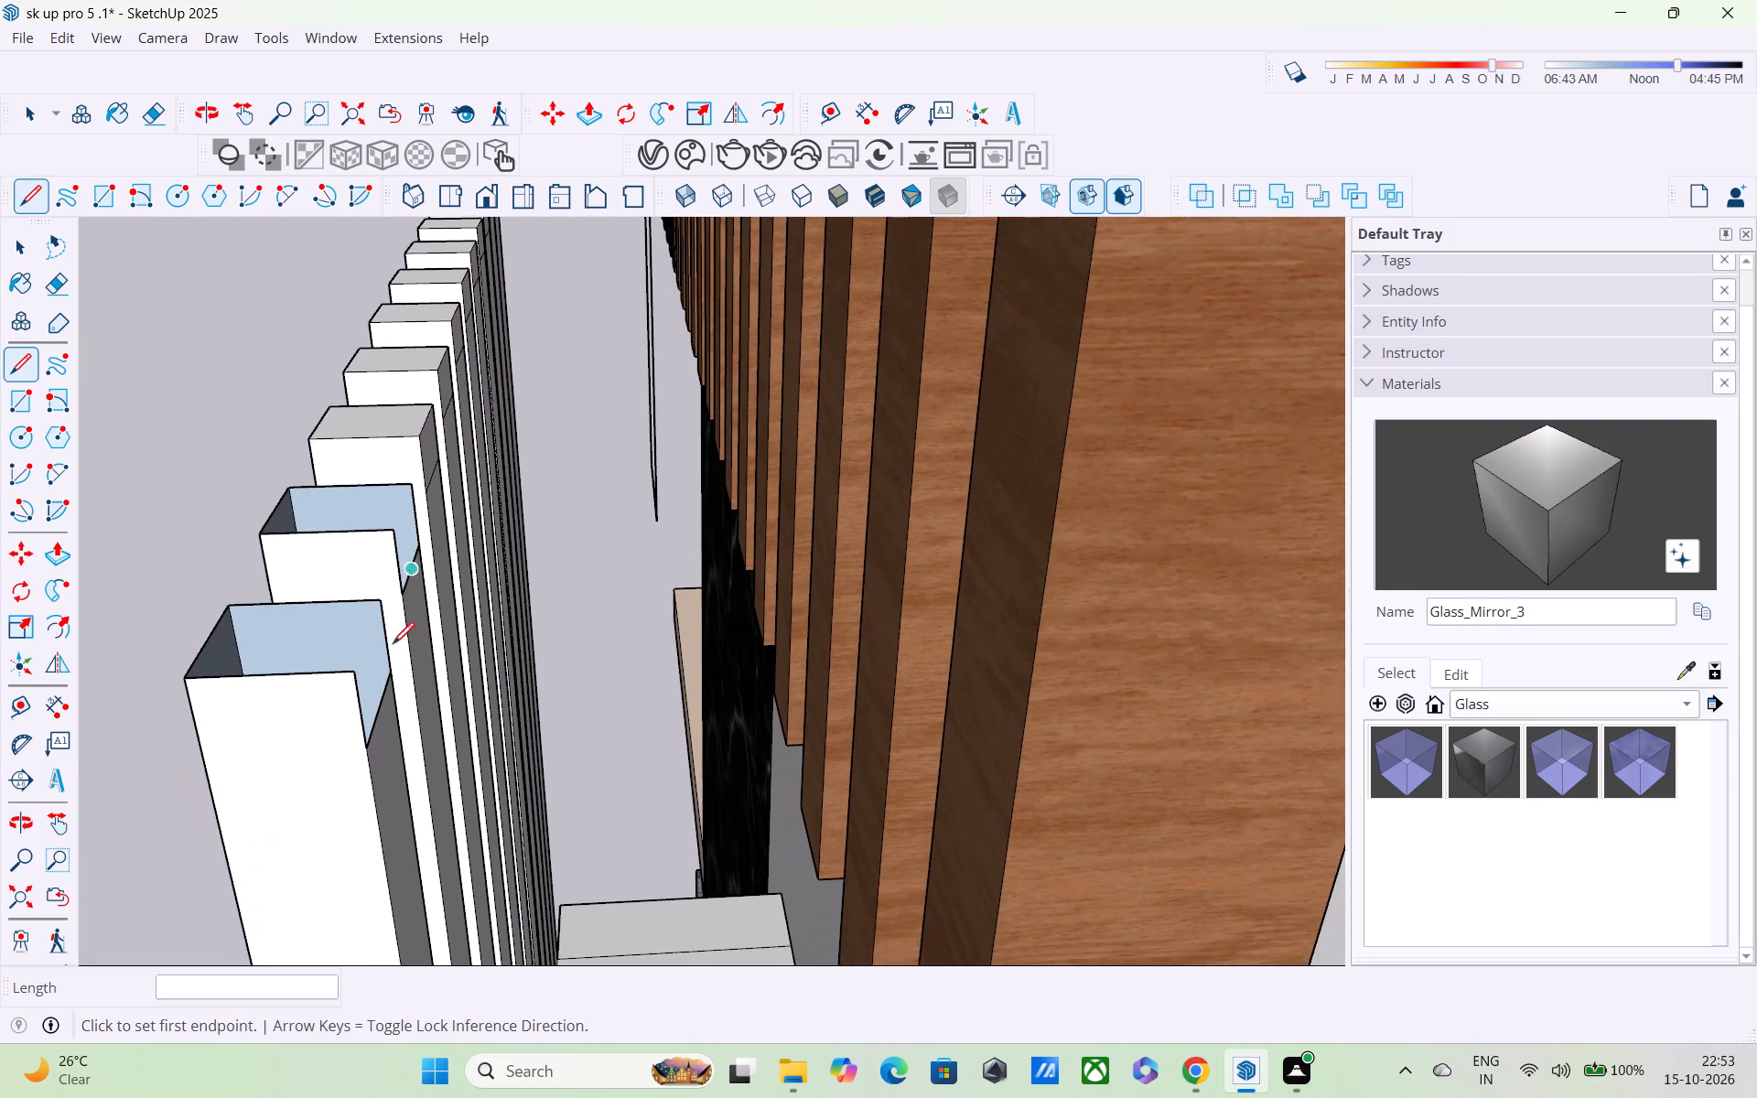
scroll(378, 695, "up", 4)
left_click(340, 655)
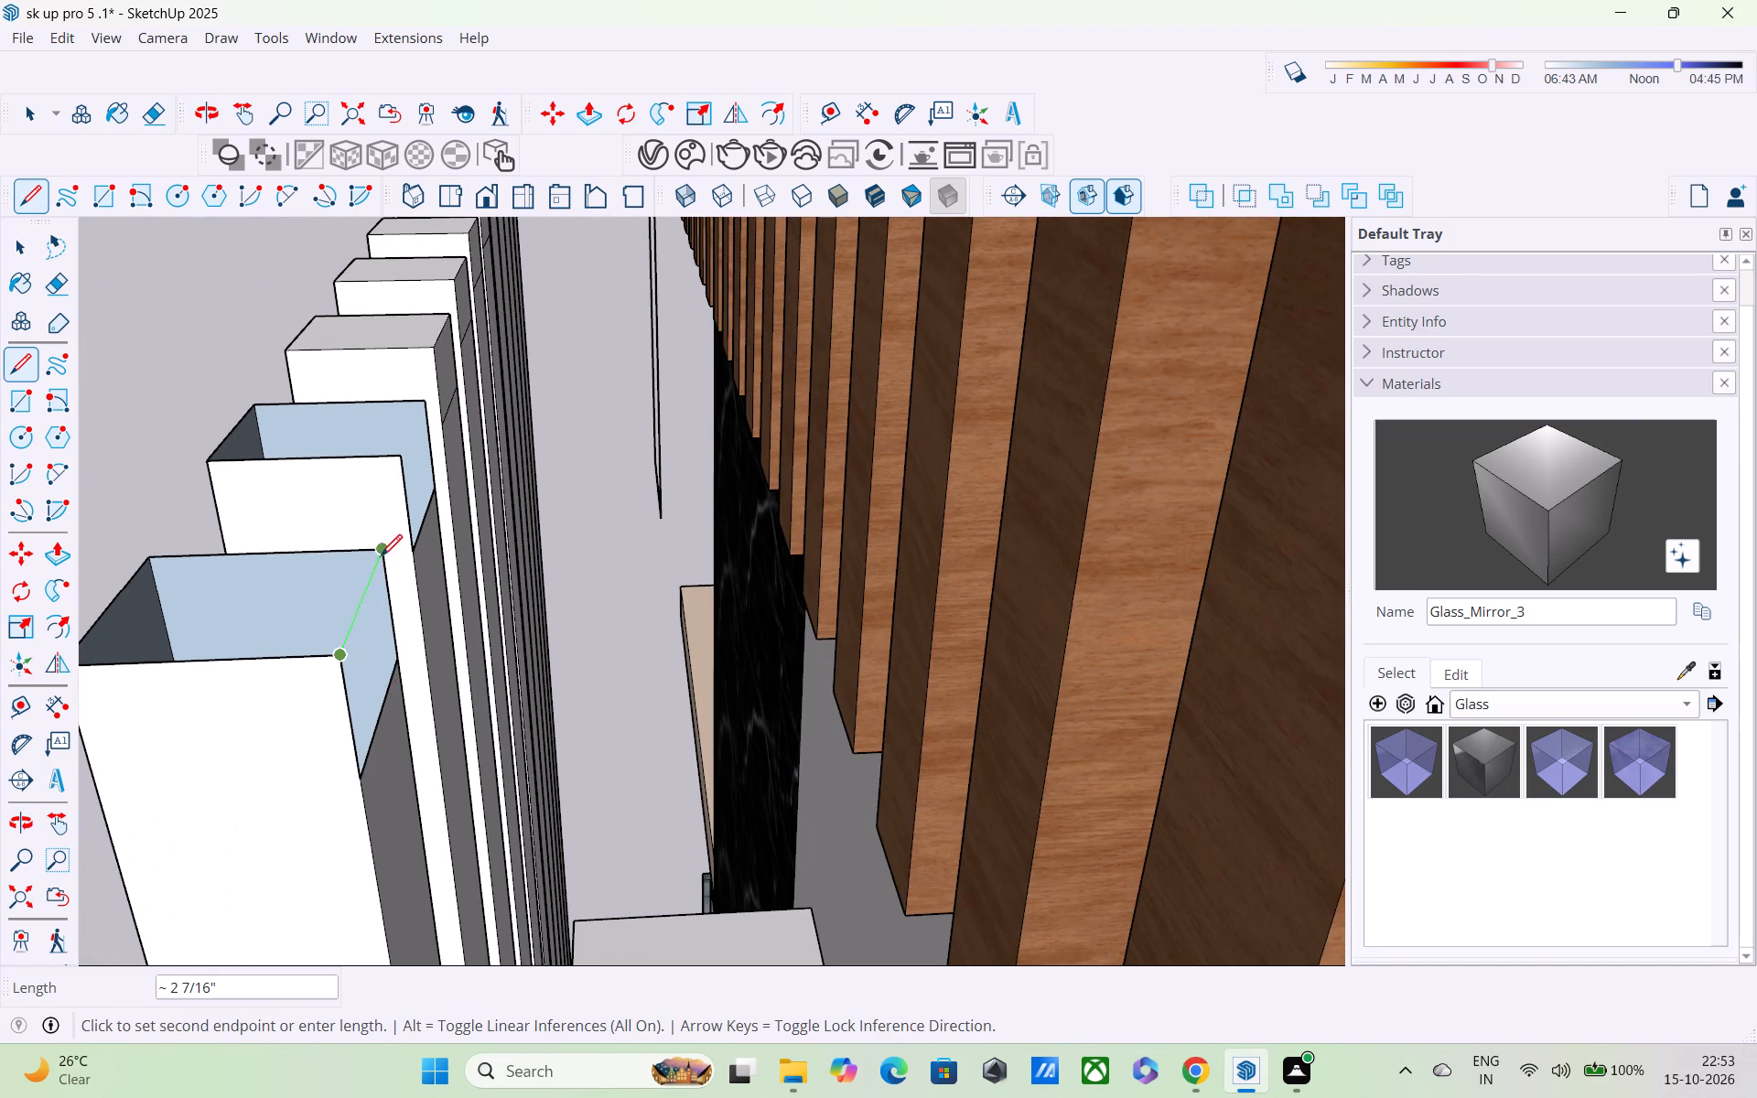
left_click(382, 554)
left_click(408, 459)
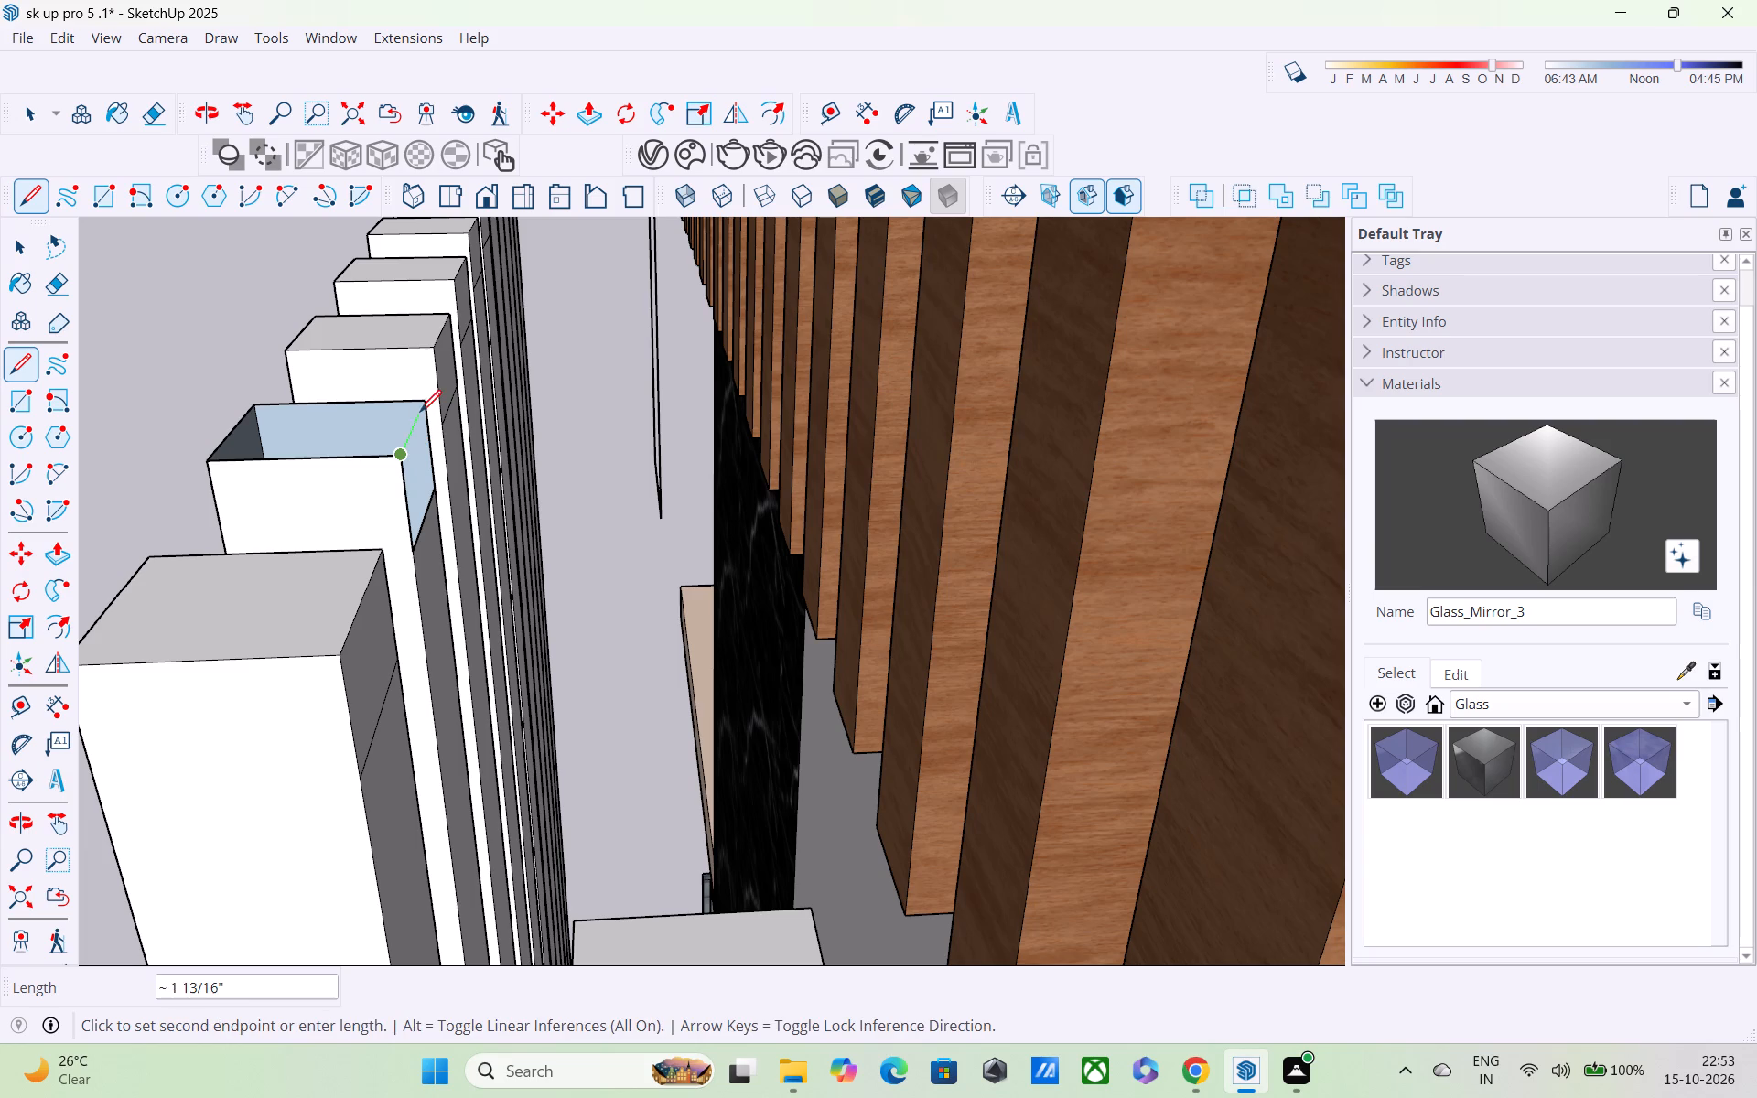
left_click(423, 406)
Extrude the small wall-facing top face of the first post at the row's near end toward the wood-slat wall.
key("p")
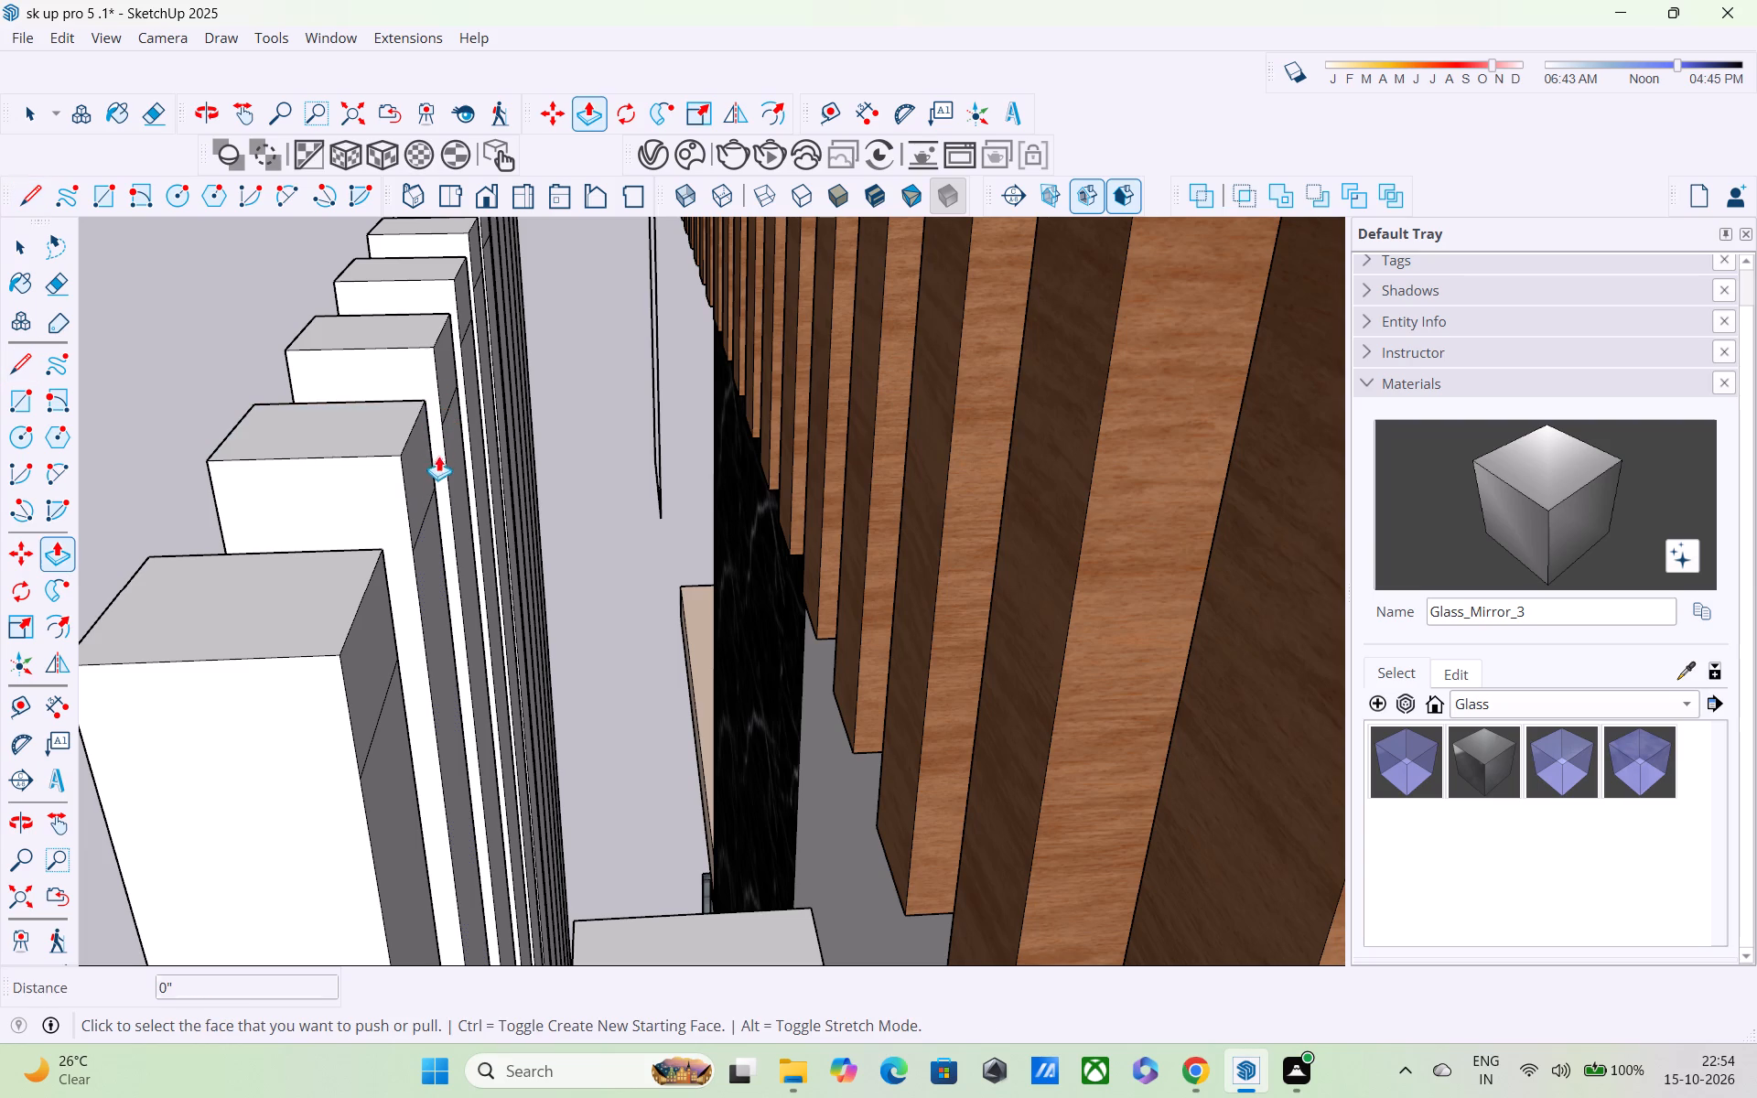
left_click(351, 657)
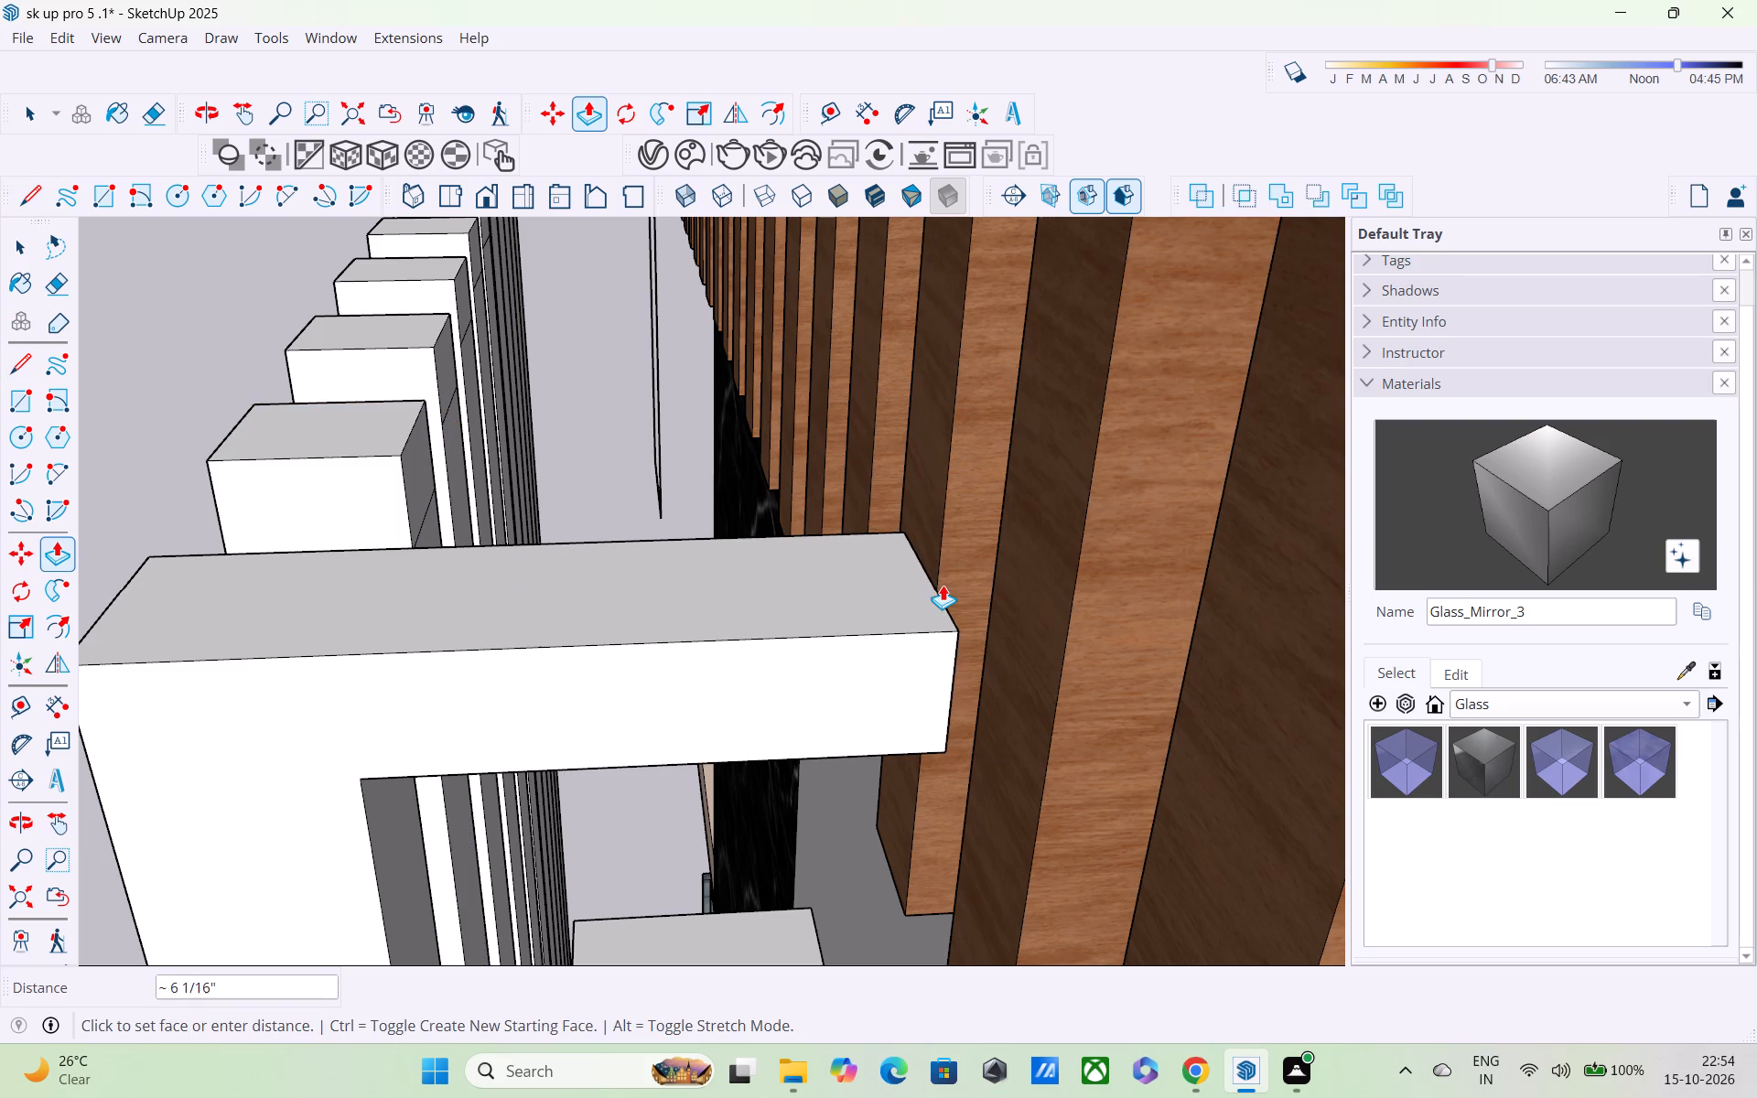
scroll(936, 584, "down", 5)
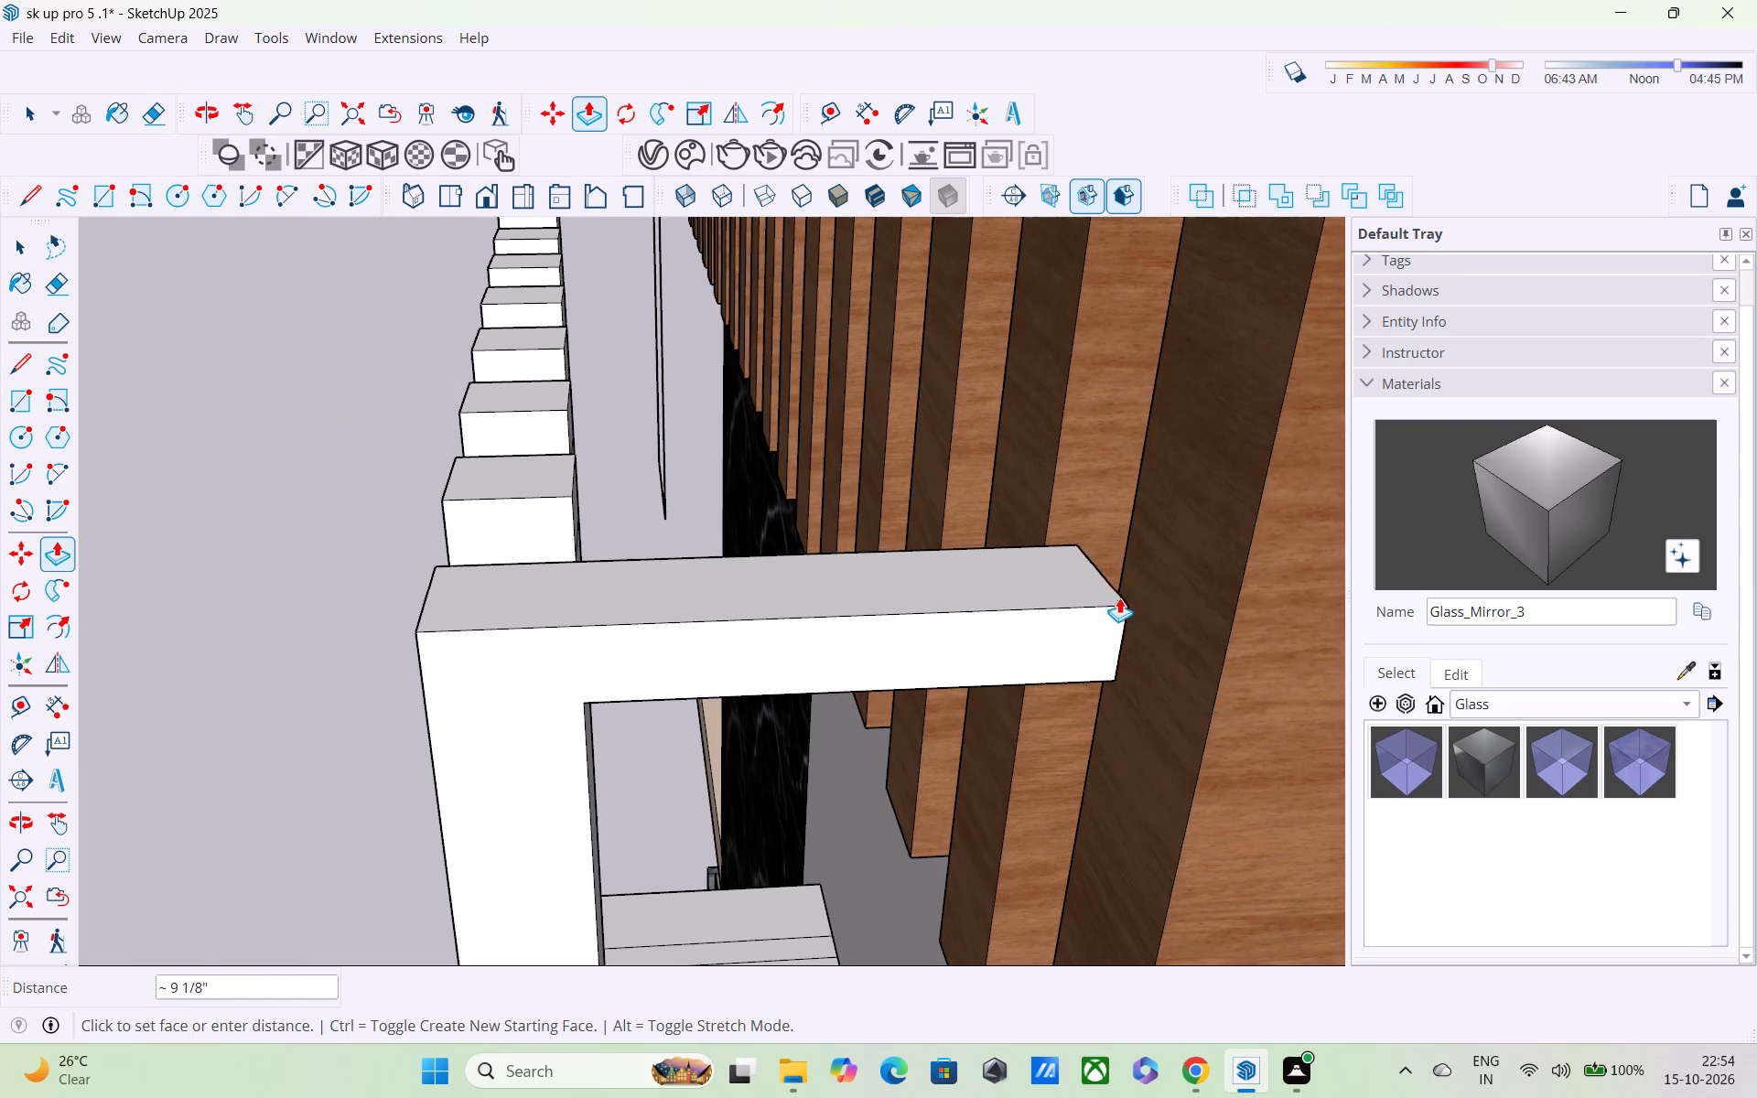
left_click(1228, 565)
Extrude the small wall-facing top face of the second post from the near end about 11 3/16" toward the wood-slat wall.
middle_click_drag(781, 572, 580, 661)
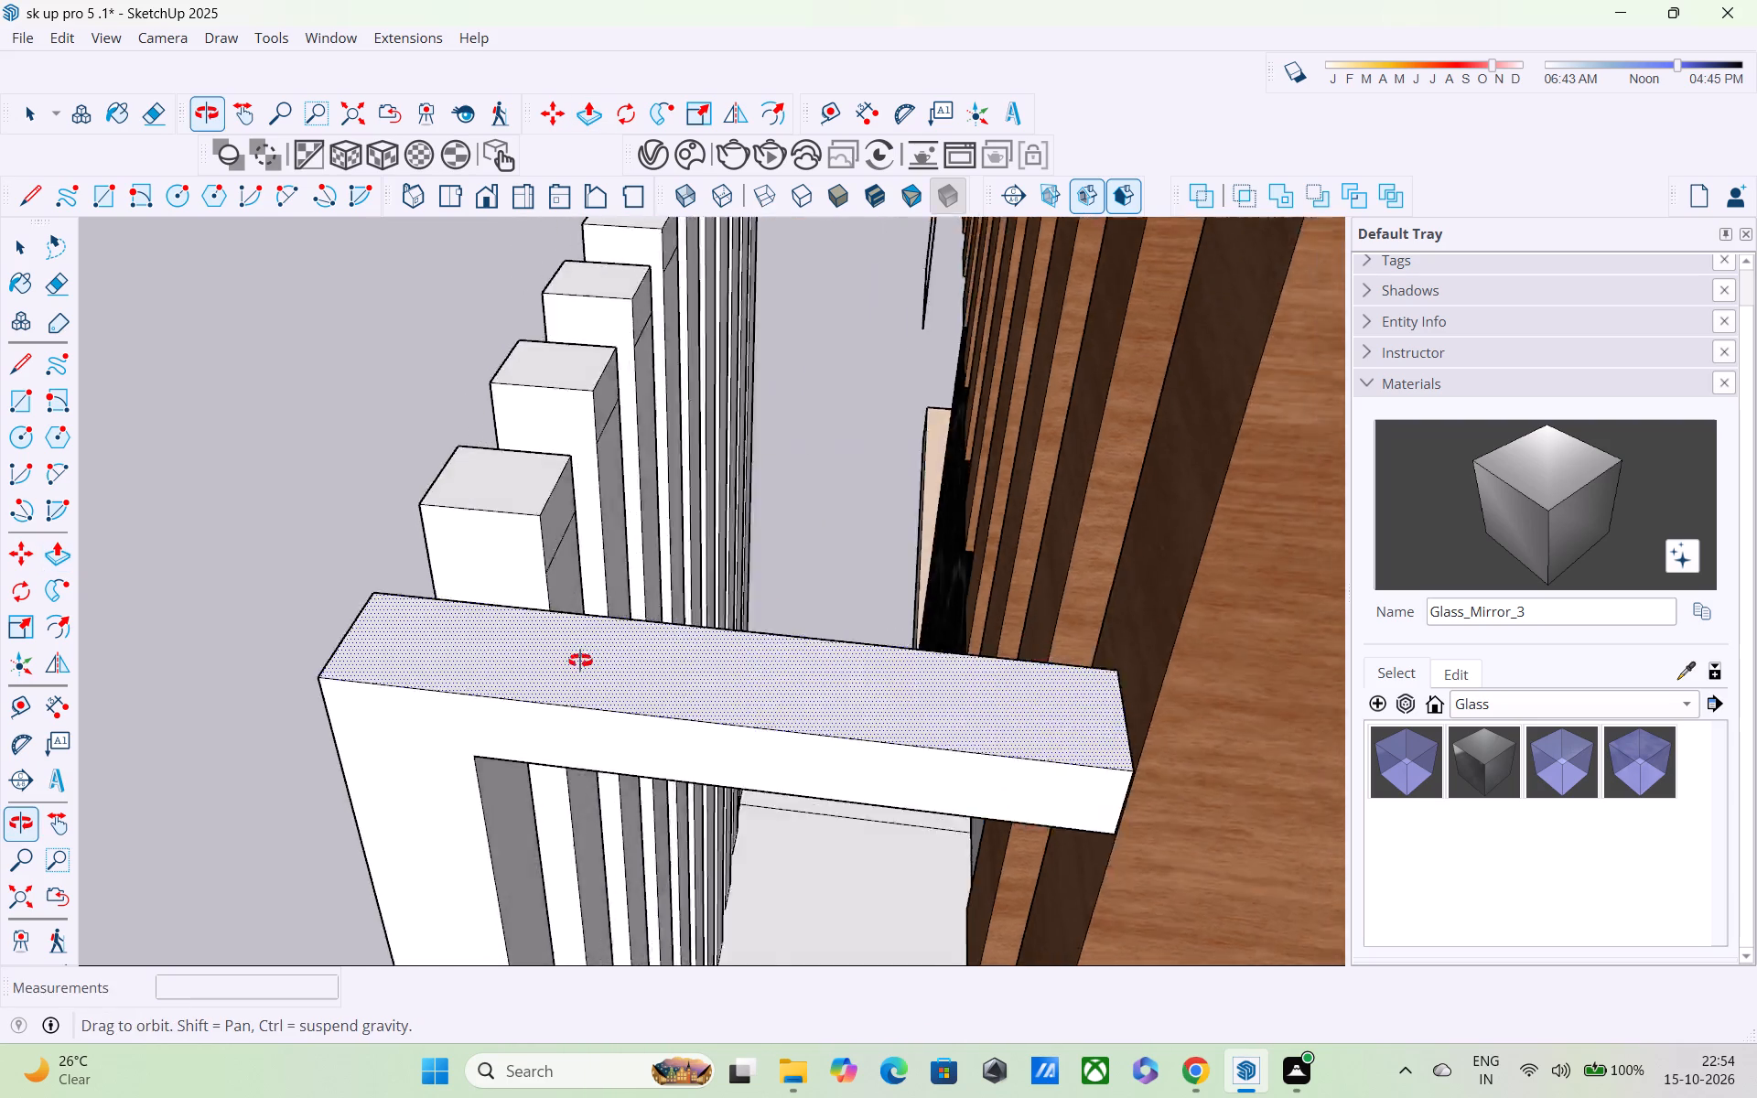
middle_click_drag(580, 661, 457, 644)
scroll(518, 514, "up", 4)
left_click(569, 454)
scroll(746, 486, "down", 4)
middle_click_drag(766, 504, 793, 518, "shift")
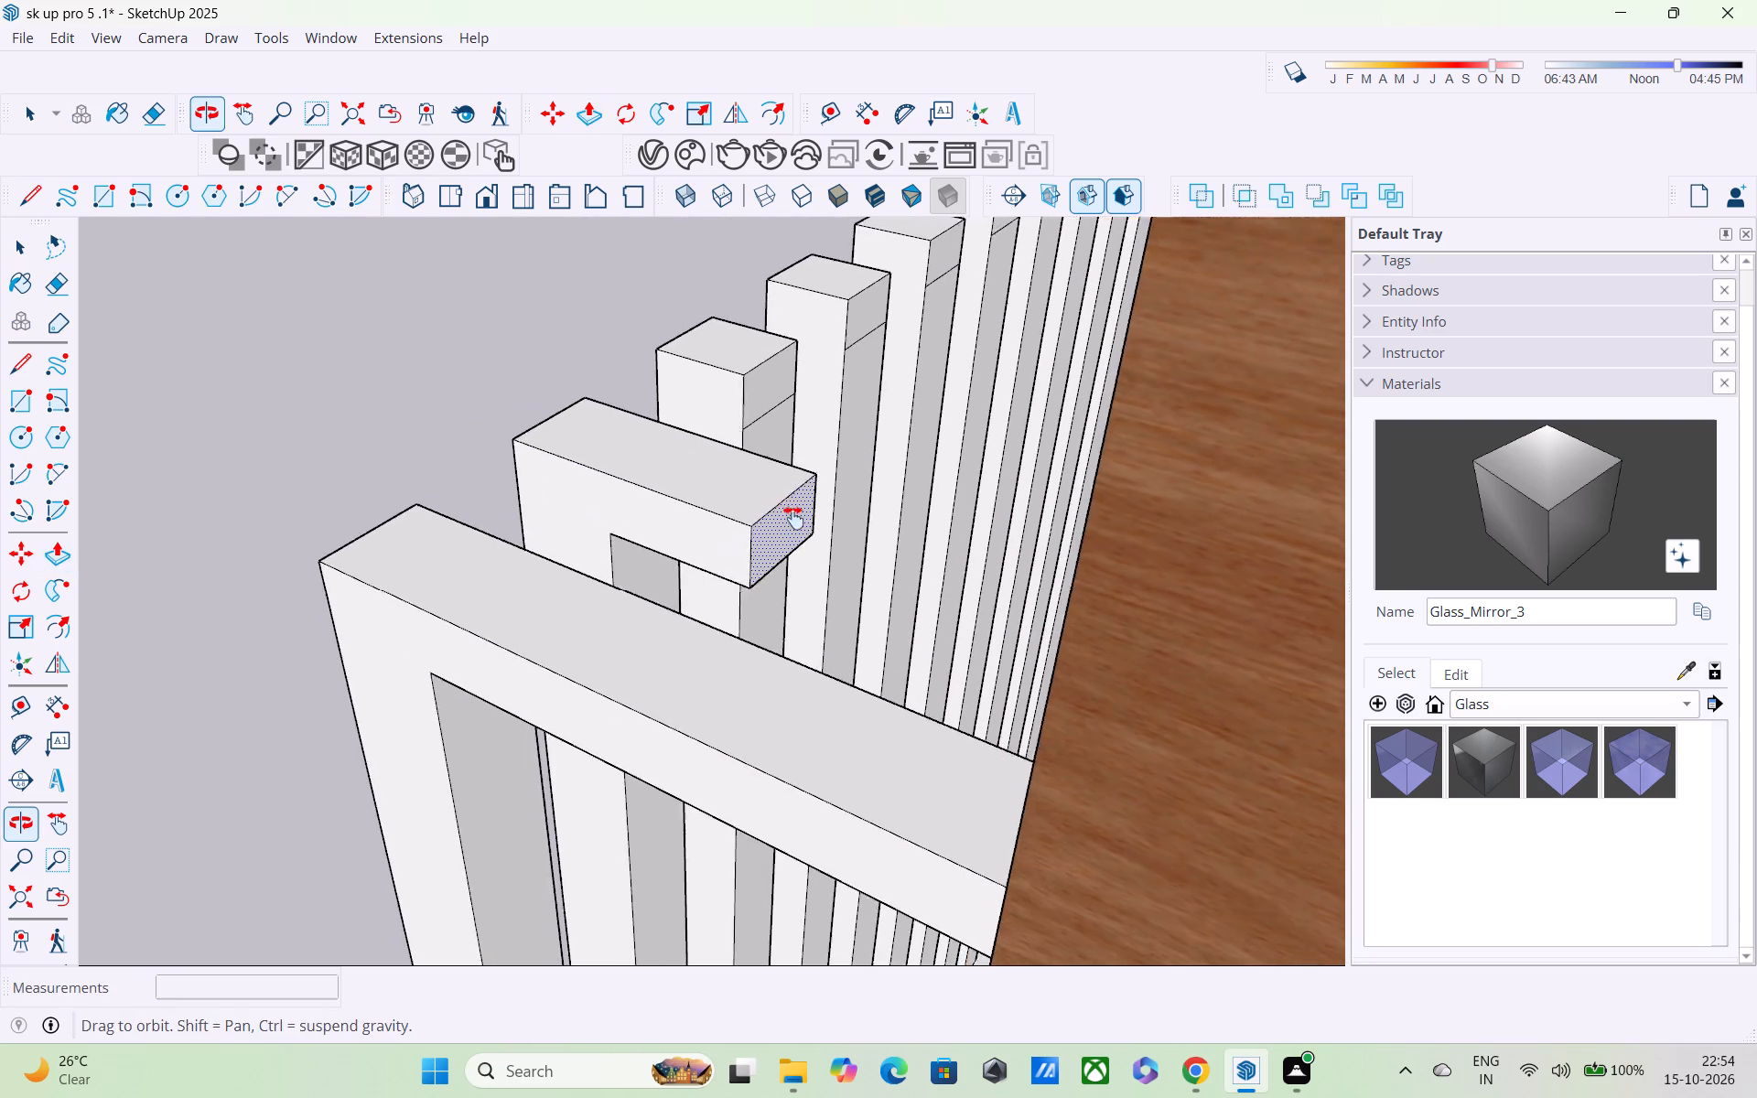
middle_click_drag(793, 518, 950, 546, "shift")
scroll(952, 546, "up", 1)
scroll(965, 552, "down", 3)
middle_click_drag(1184, 560, 1376, 550)
scroll(1376, 550, "up", 2)
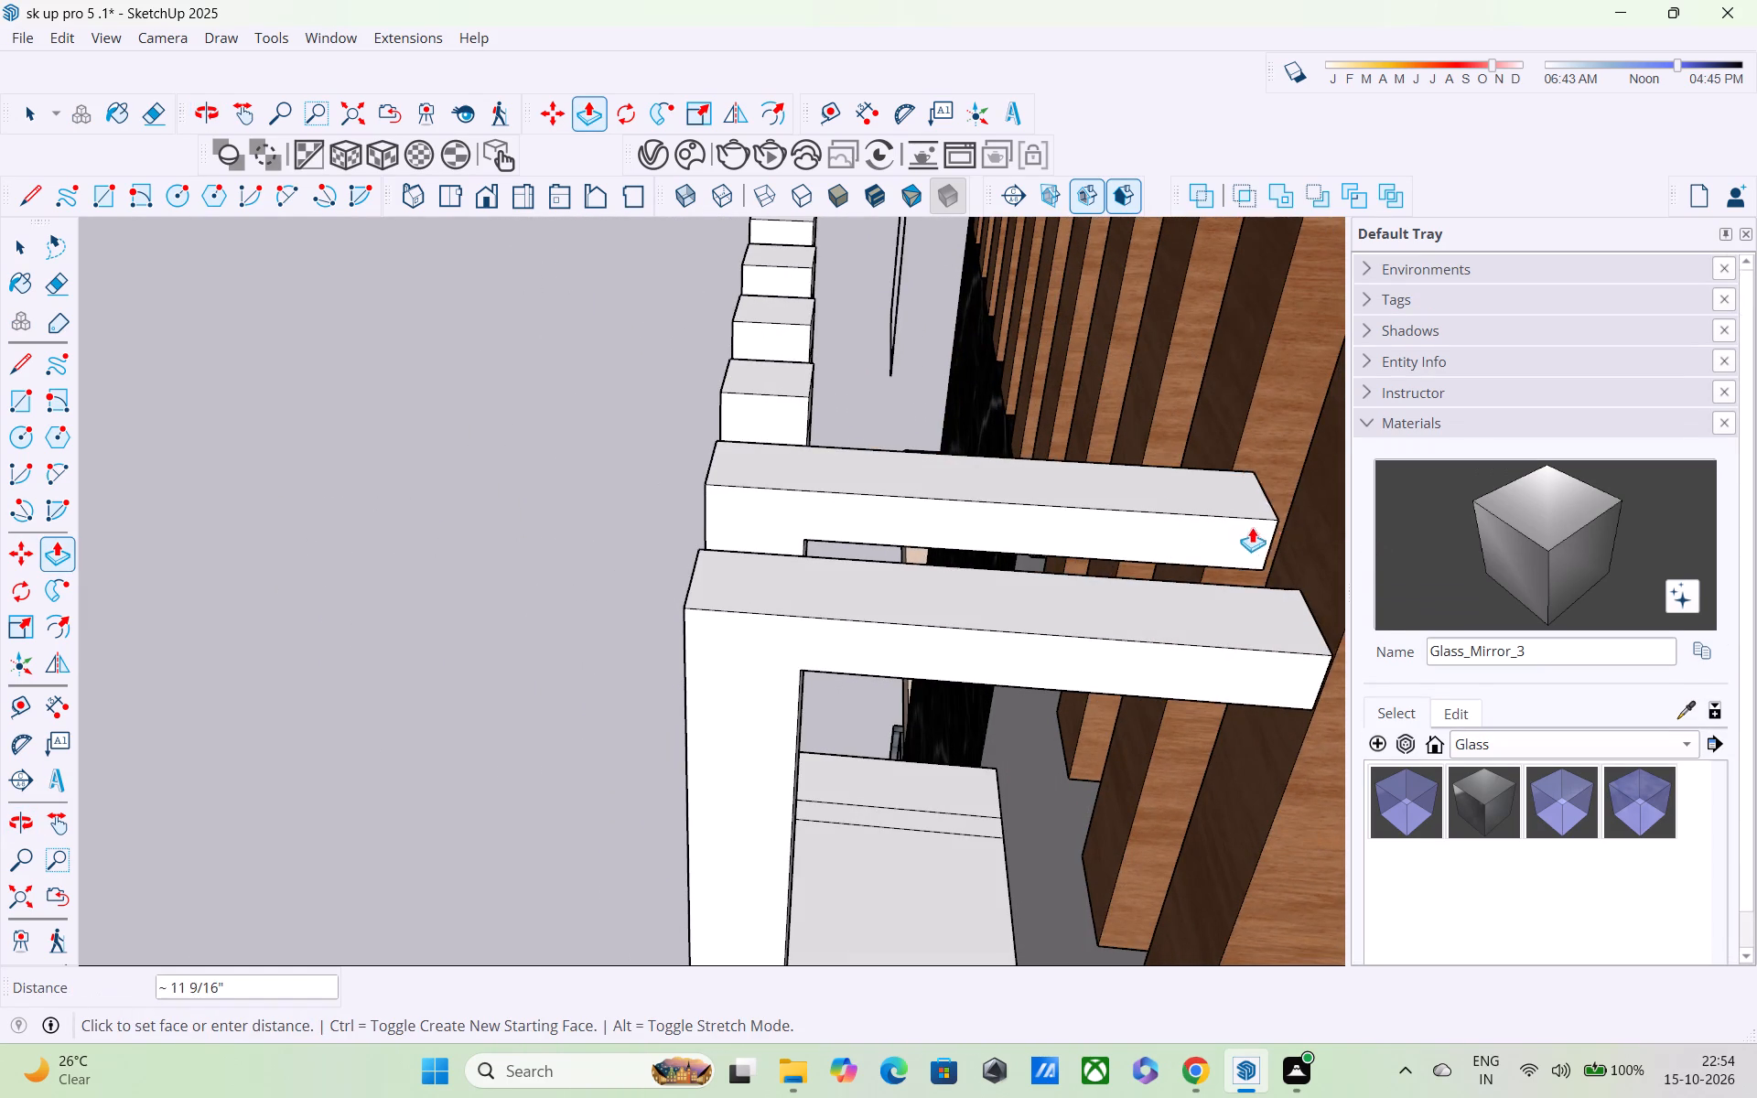
middle_click_drag(1234, 476, 1349, 445)
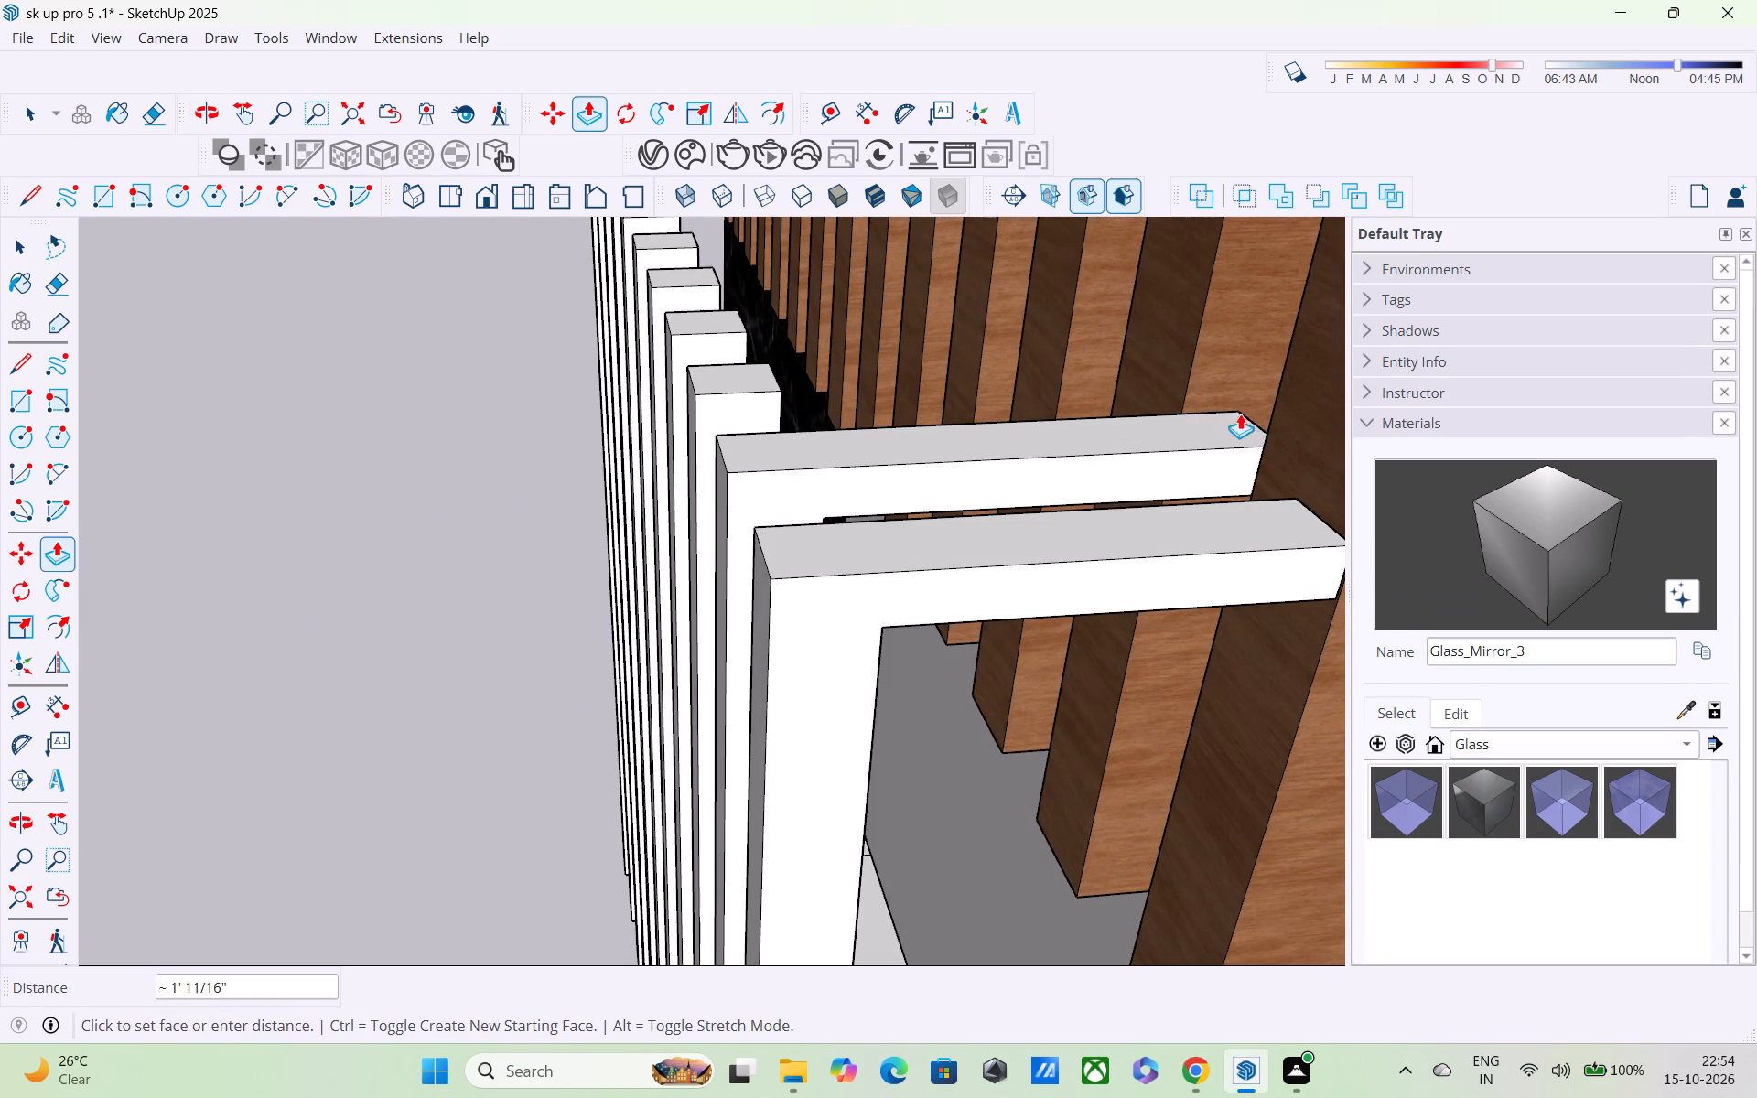
left_click(1311, 509)
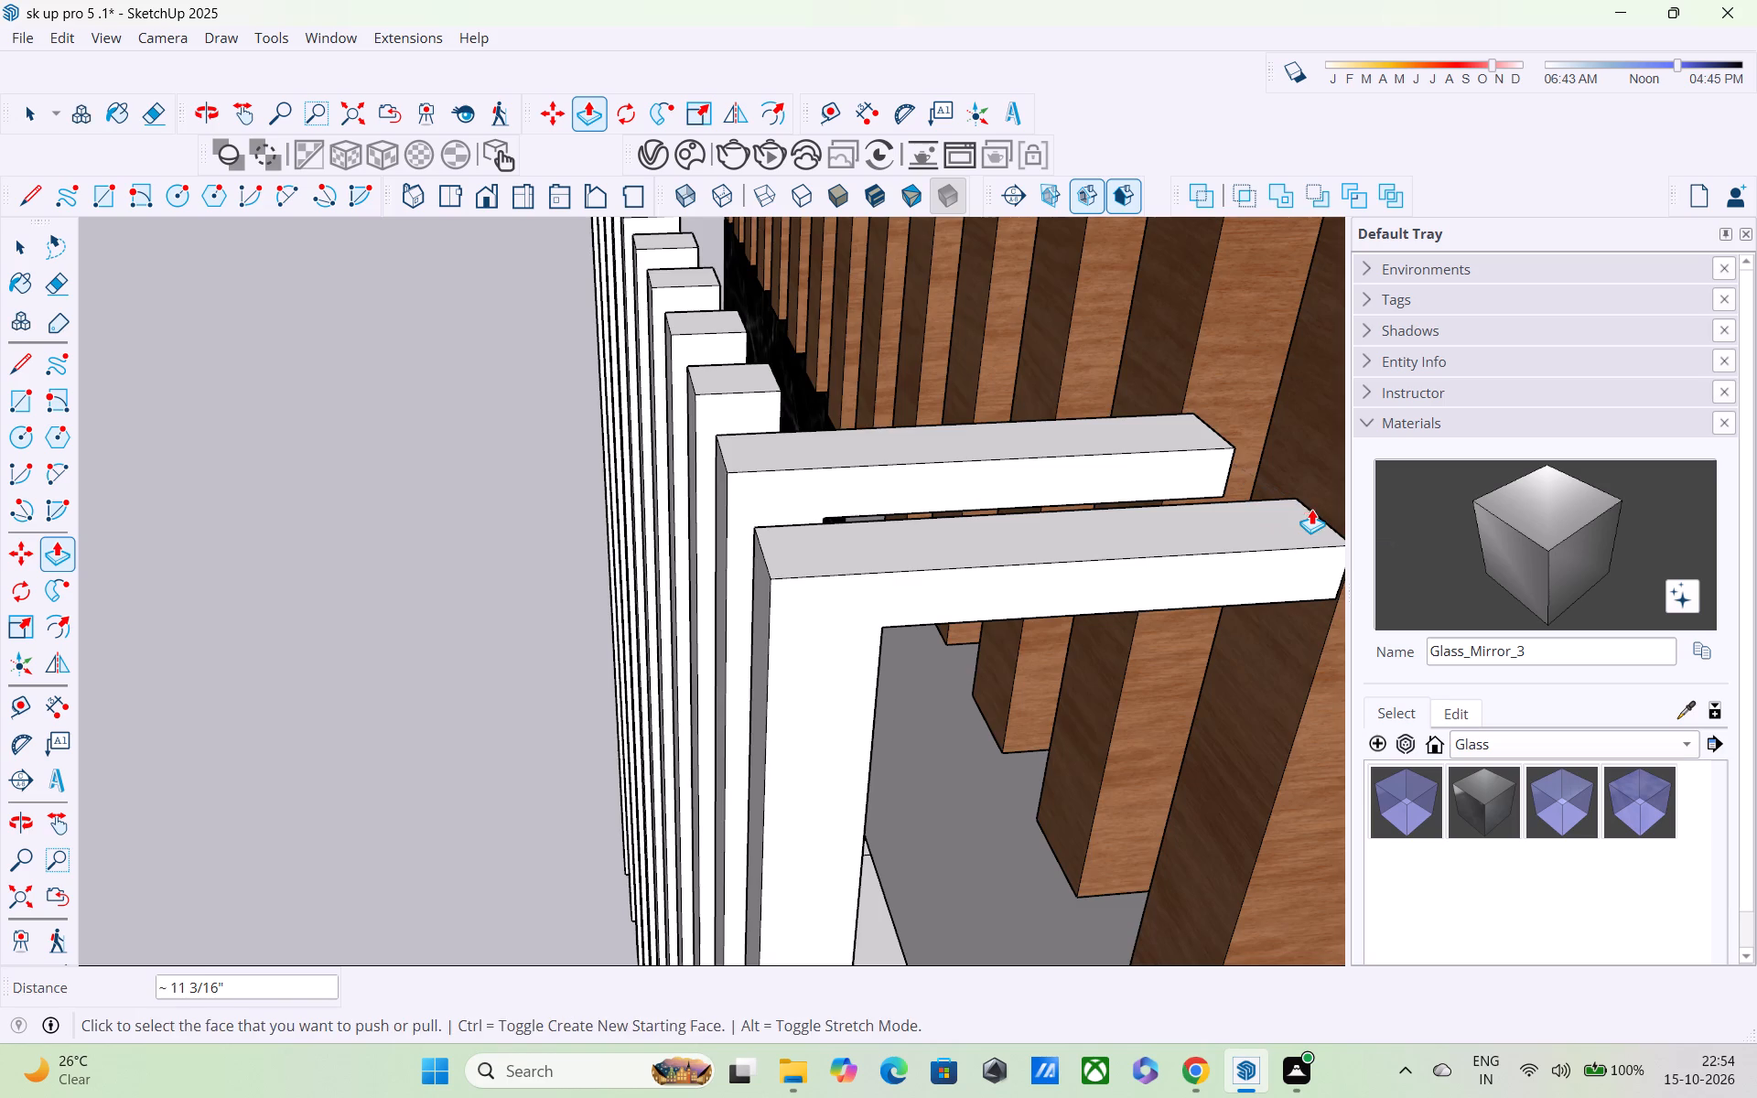
Extrude the small wall-facing top face of the third post from the near end toward the wood-slat wall.
middle_click_drag(1098, 381, 1264, 490)
scroll(869, 392, "up", 1)
middle_click_drag(853, 392, 523, 442)
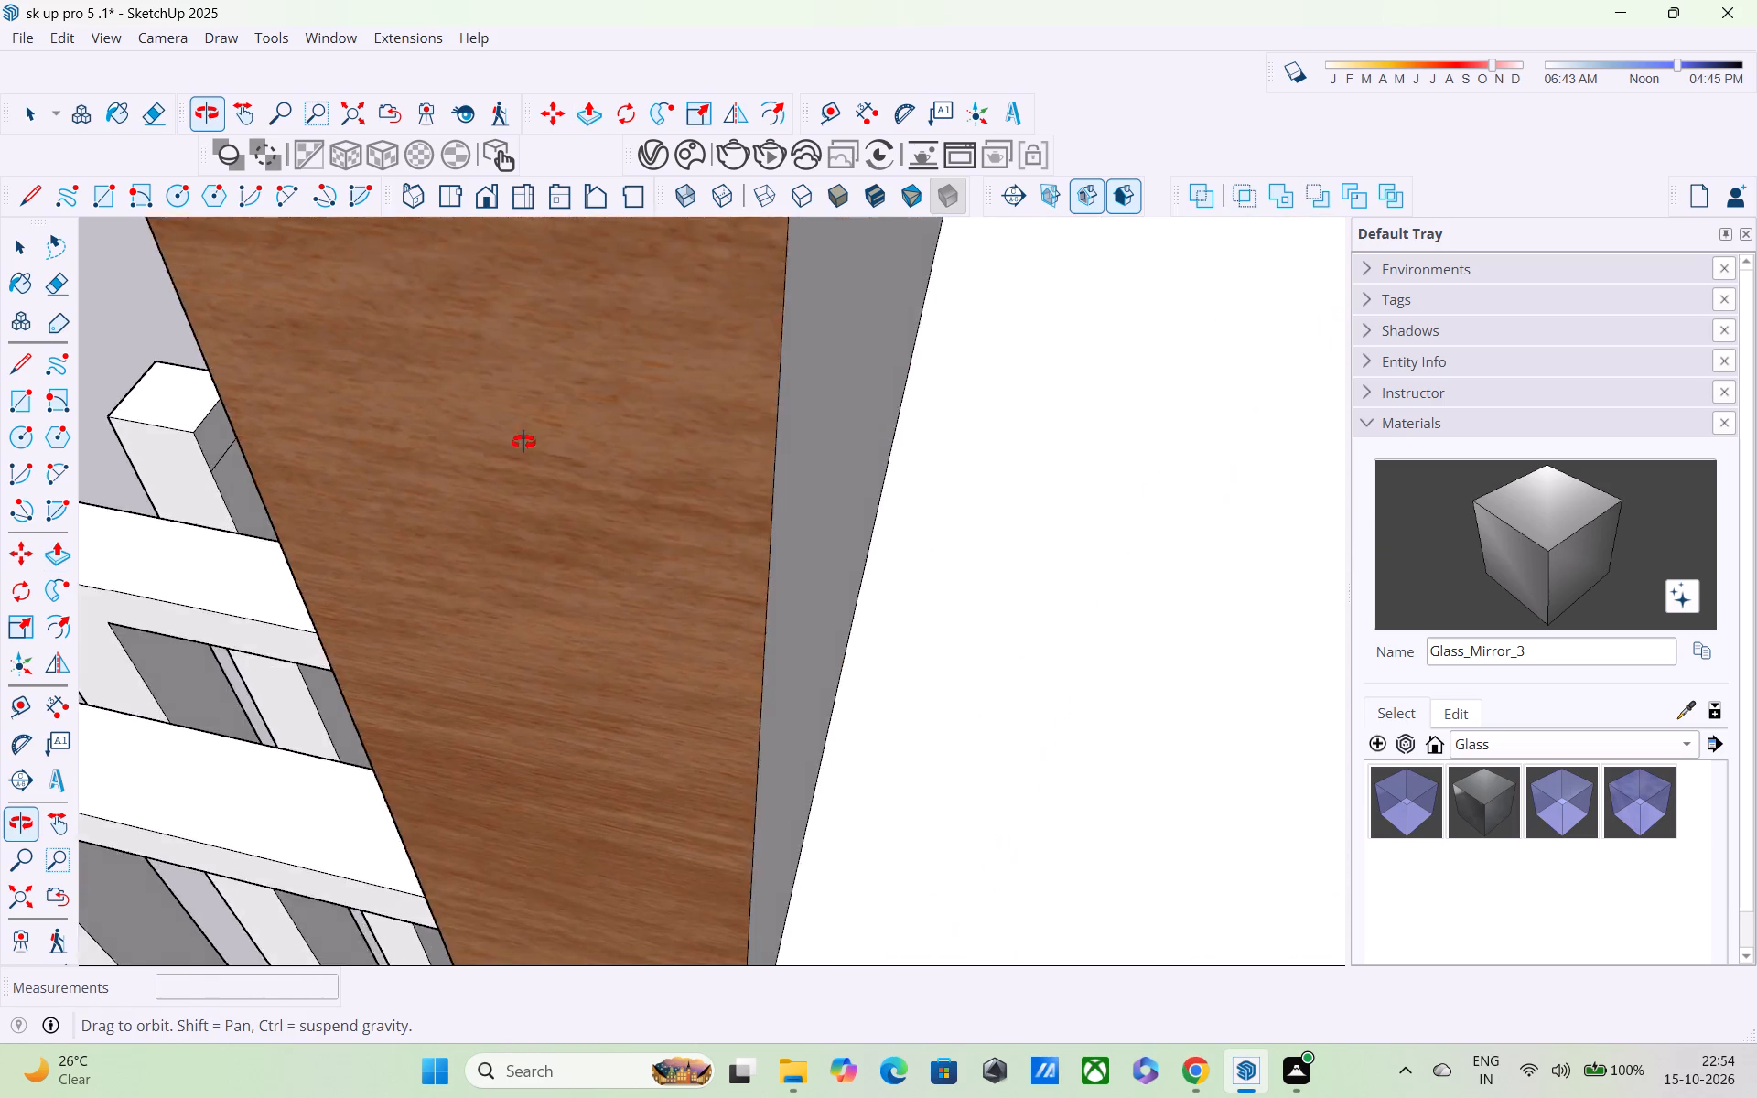
middle_click_drag(523, 442, 636, 440)
scroll(480, 457, "up", 4)
left_click(269, 490)
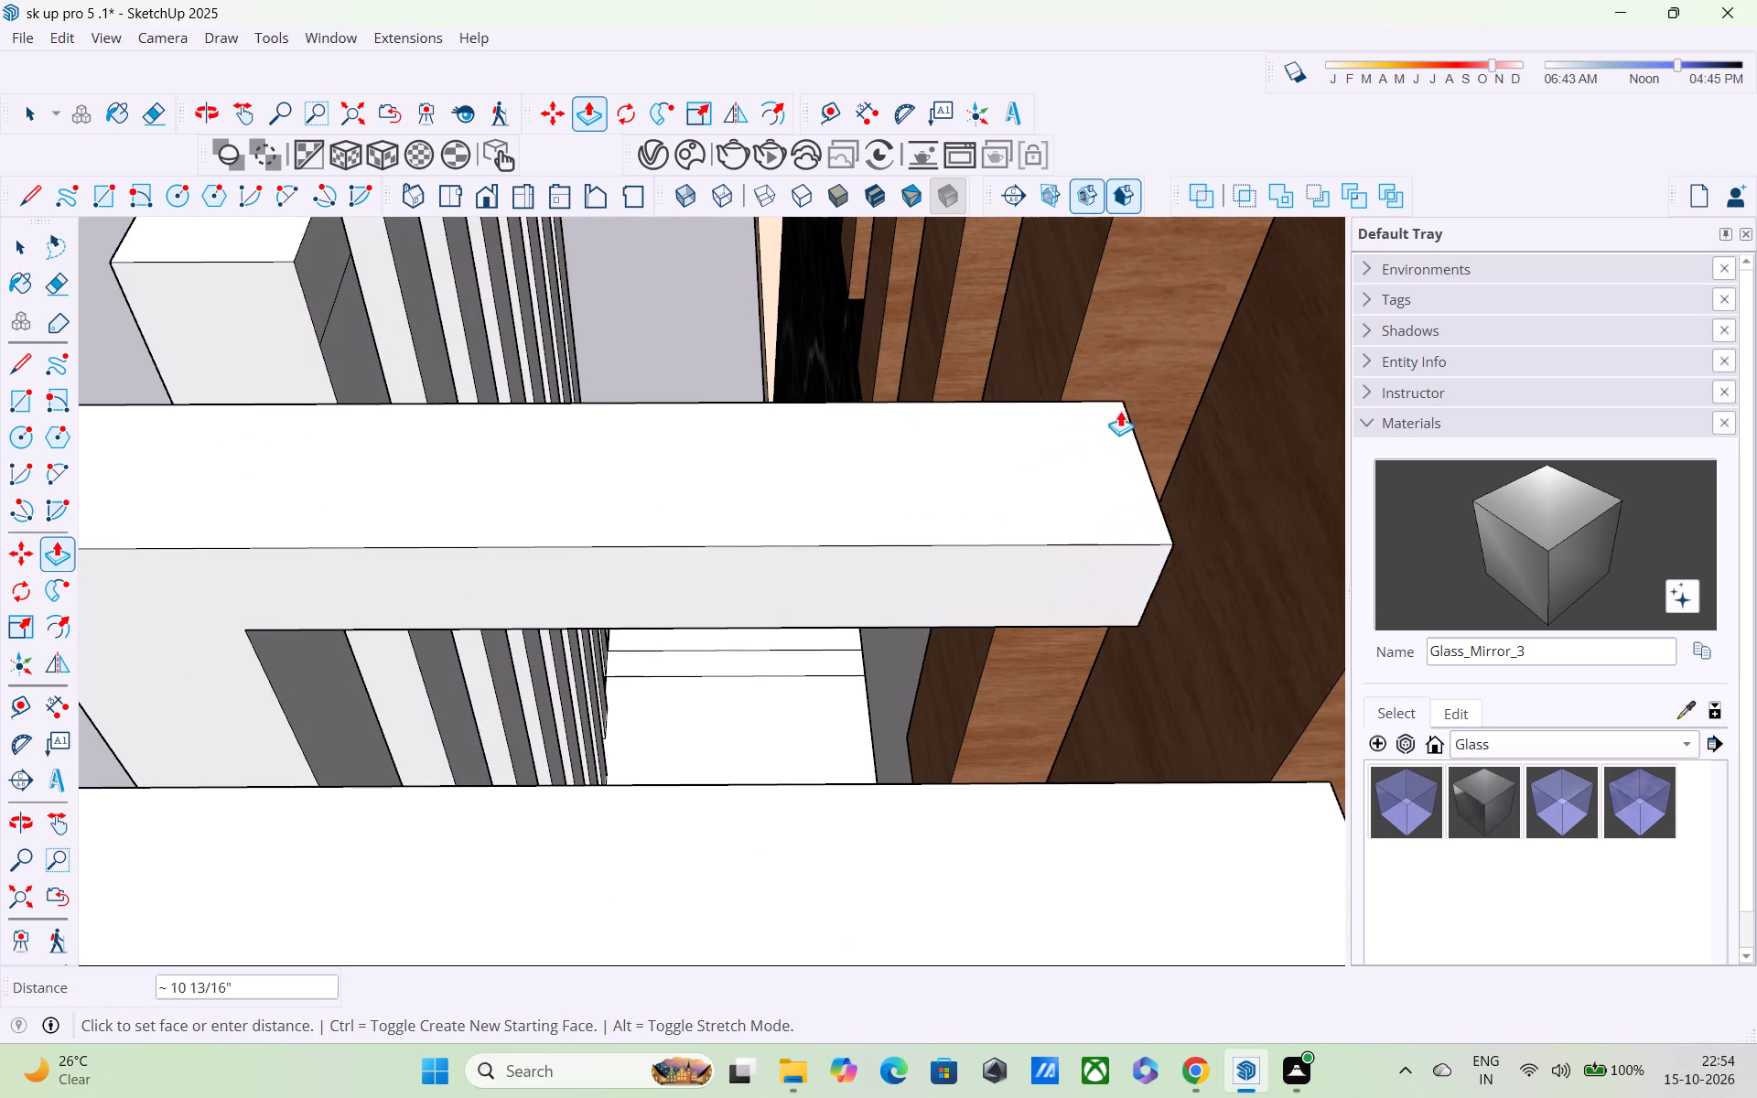
left_click(1226, 392)
Extrude the small wall-facing top face of the fifth post from the near end about 1' toward the wood-slat wall.
middle_click_drag(787, 393, 825, 482)
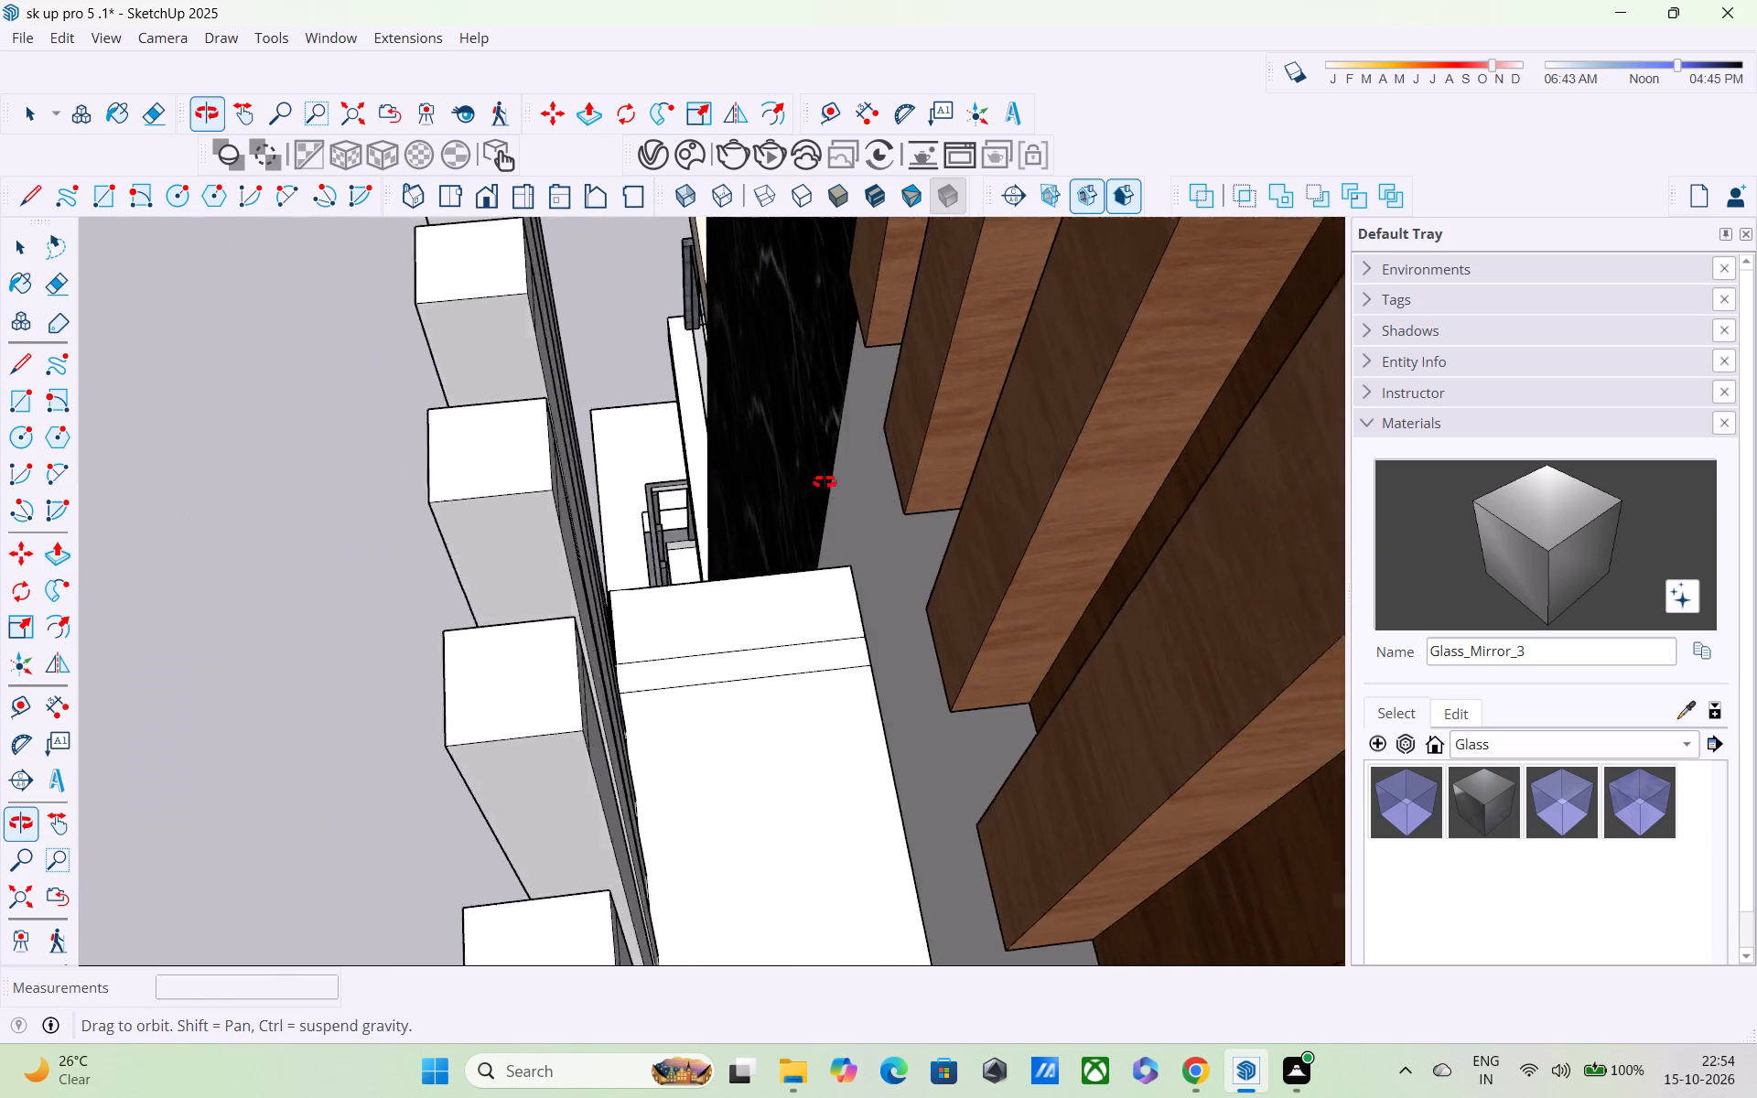
middle_click_drag(825, 482, 788, 432)
scroll(494, 466, "up", 3)
left_click(291, 352)
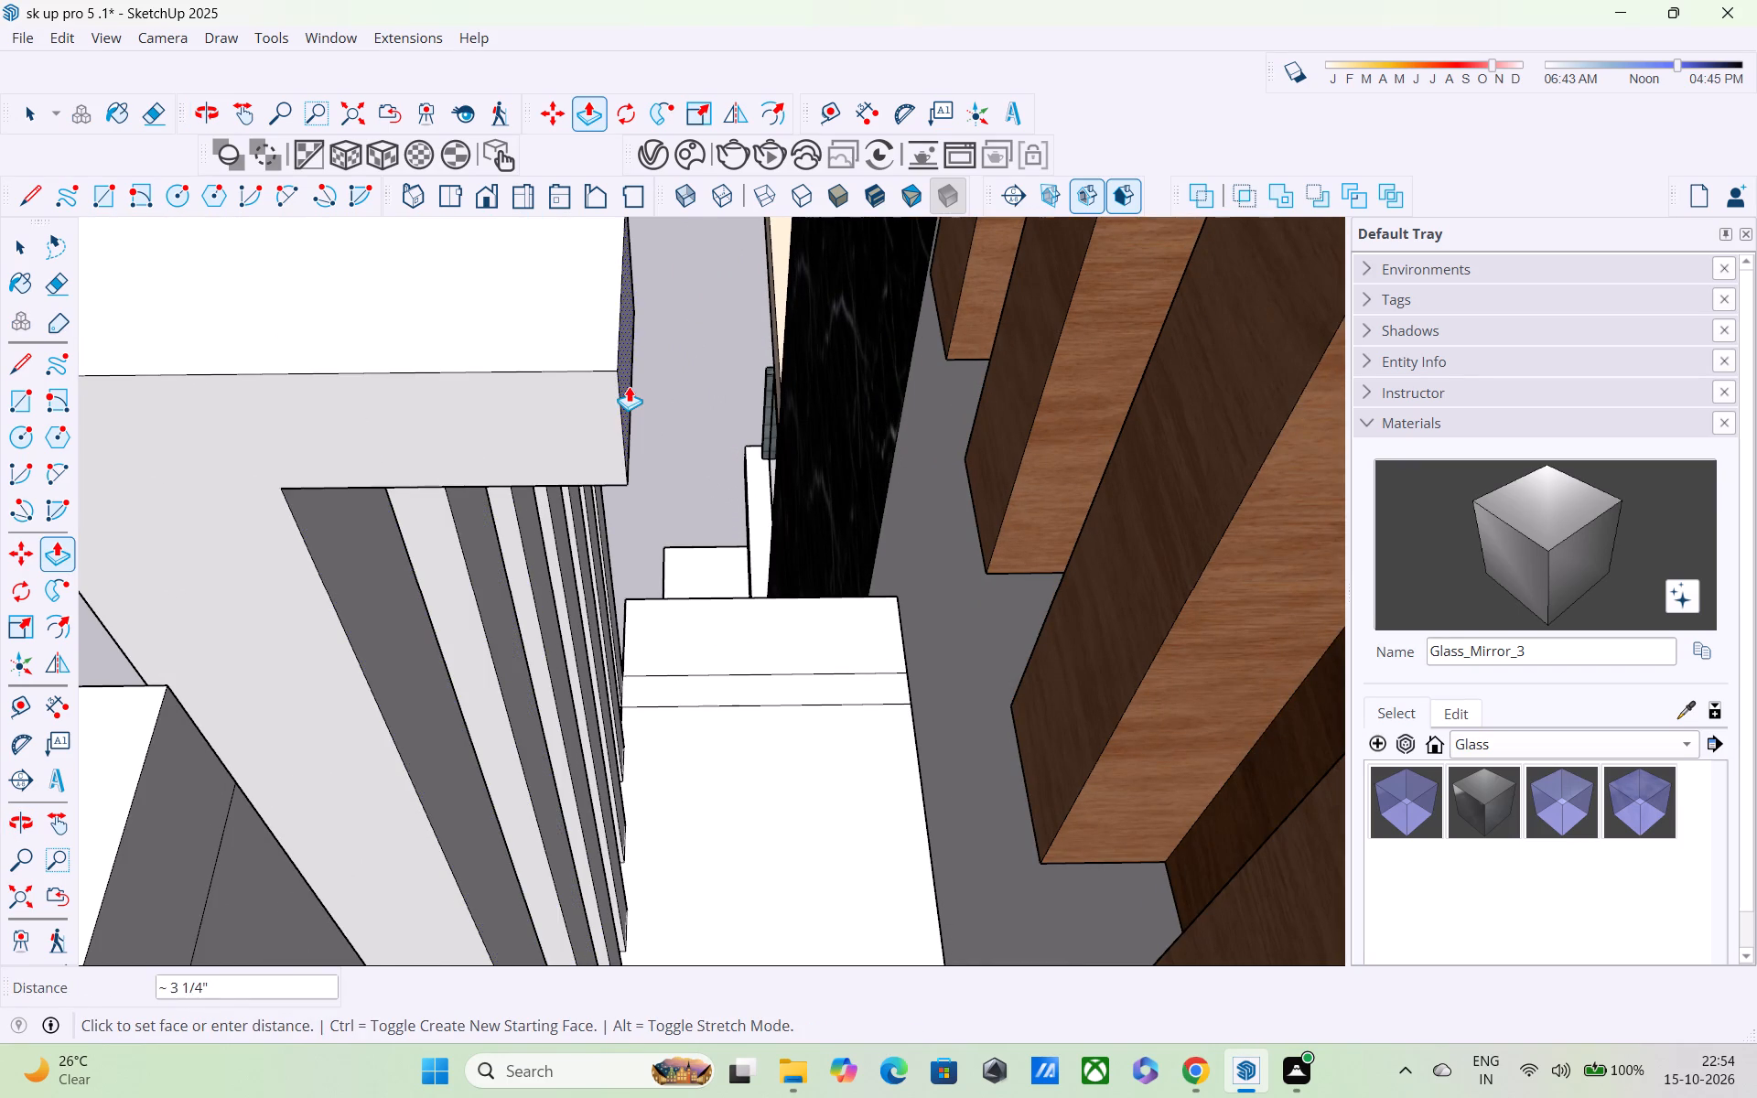
middle_click_drag(630, 387, 448, 345, "shift")
scroll(446, 357, "down", 6)
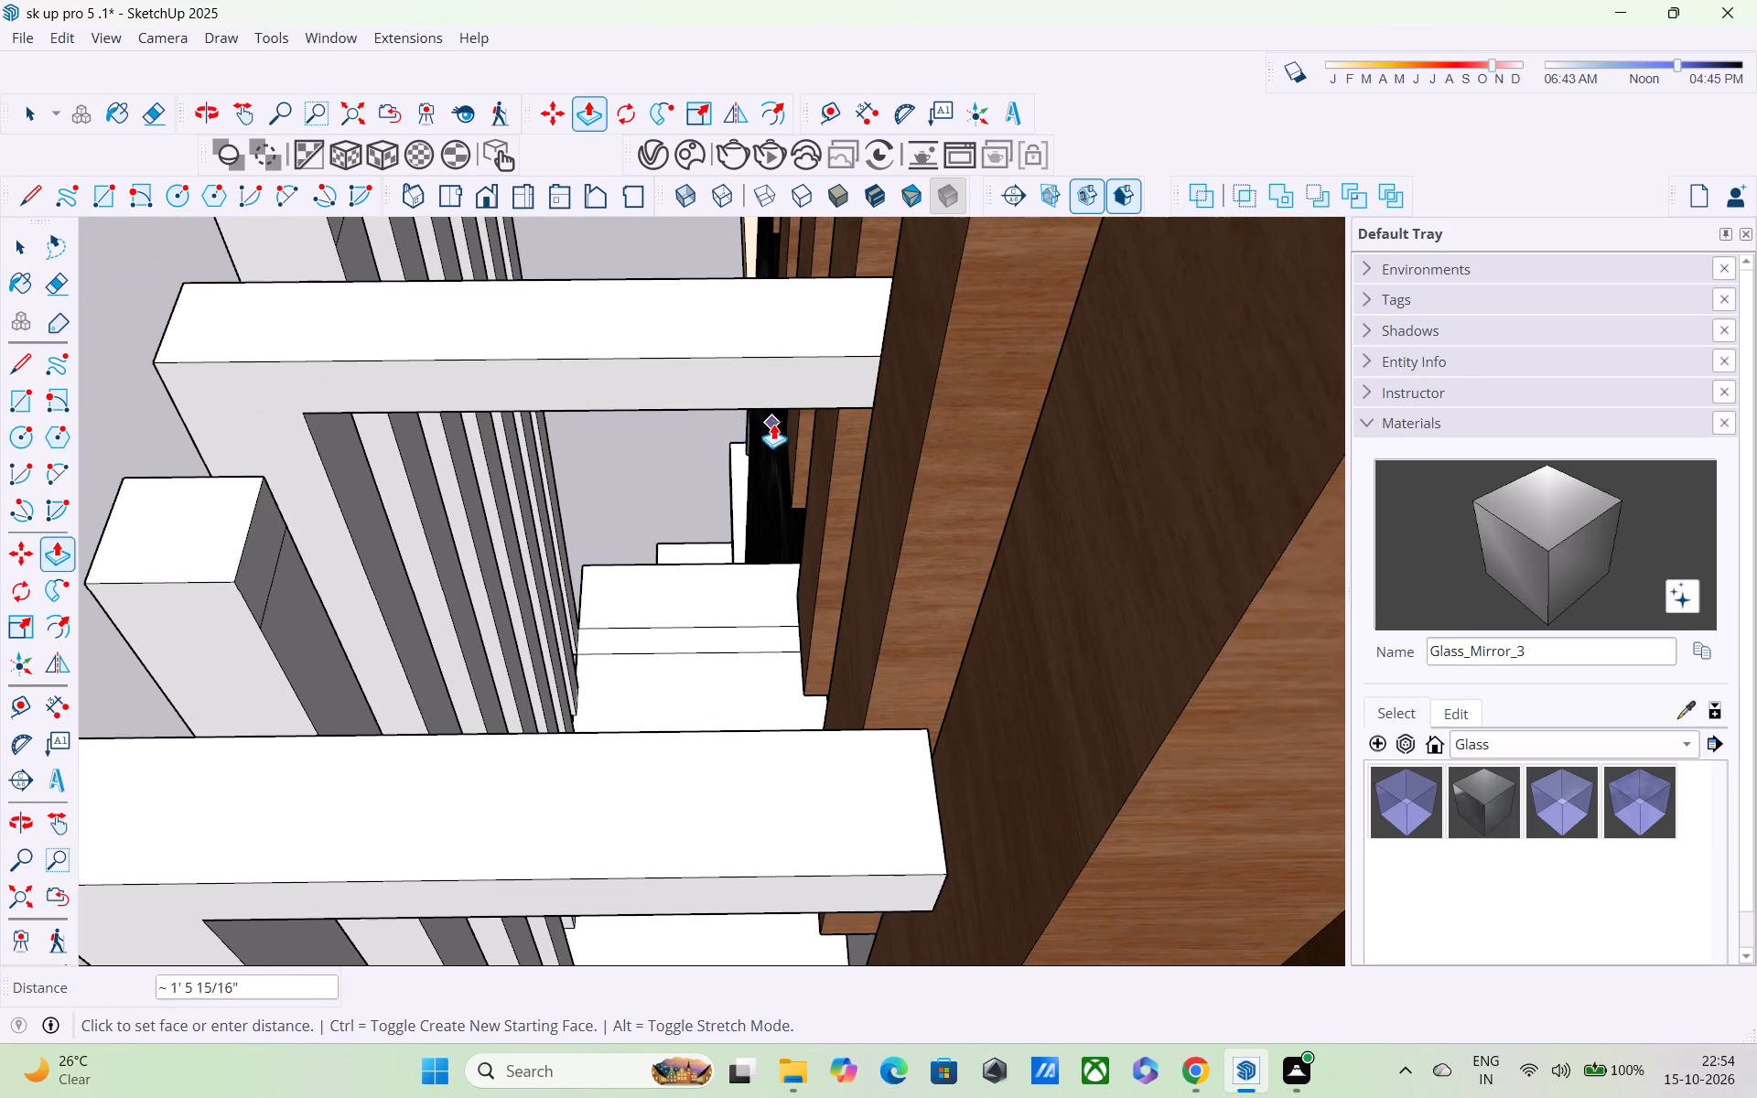
left_click(910, 367)
Extrude the small wall-facing top face of the skipped fourth post about 11 3/4" toward the wood-slat wall.
middle_click_drag(905, 365, 1296, 429)
middle_click_drag(606, 366, 732, 506, "shift")
scroll(523, 424, "up", 3)
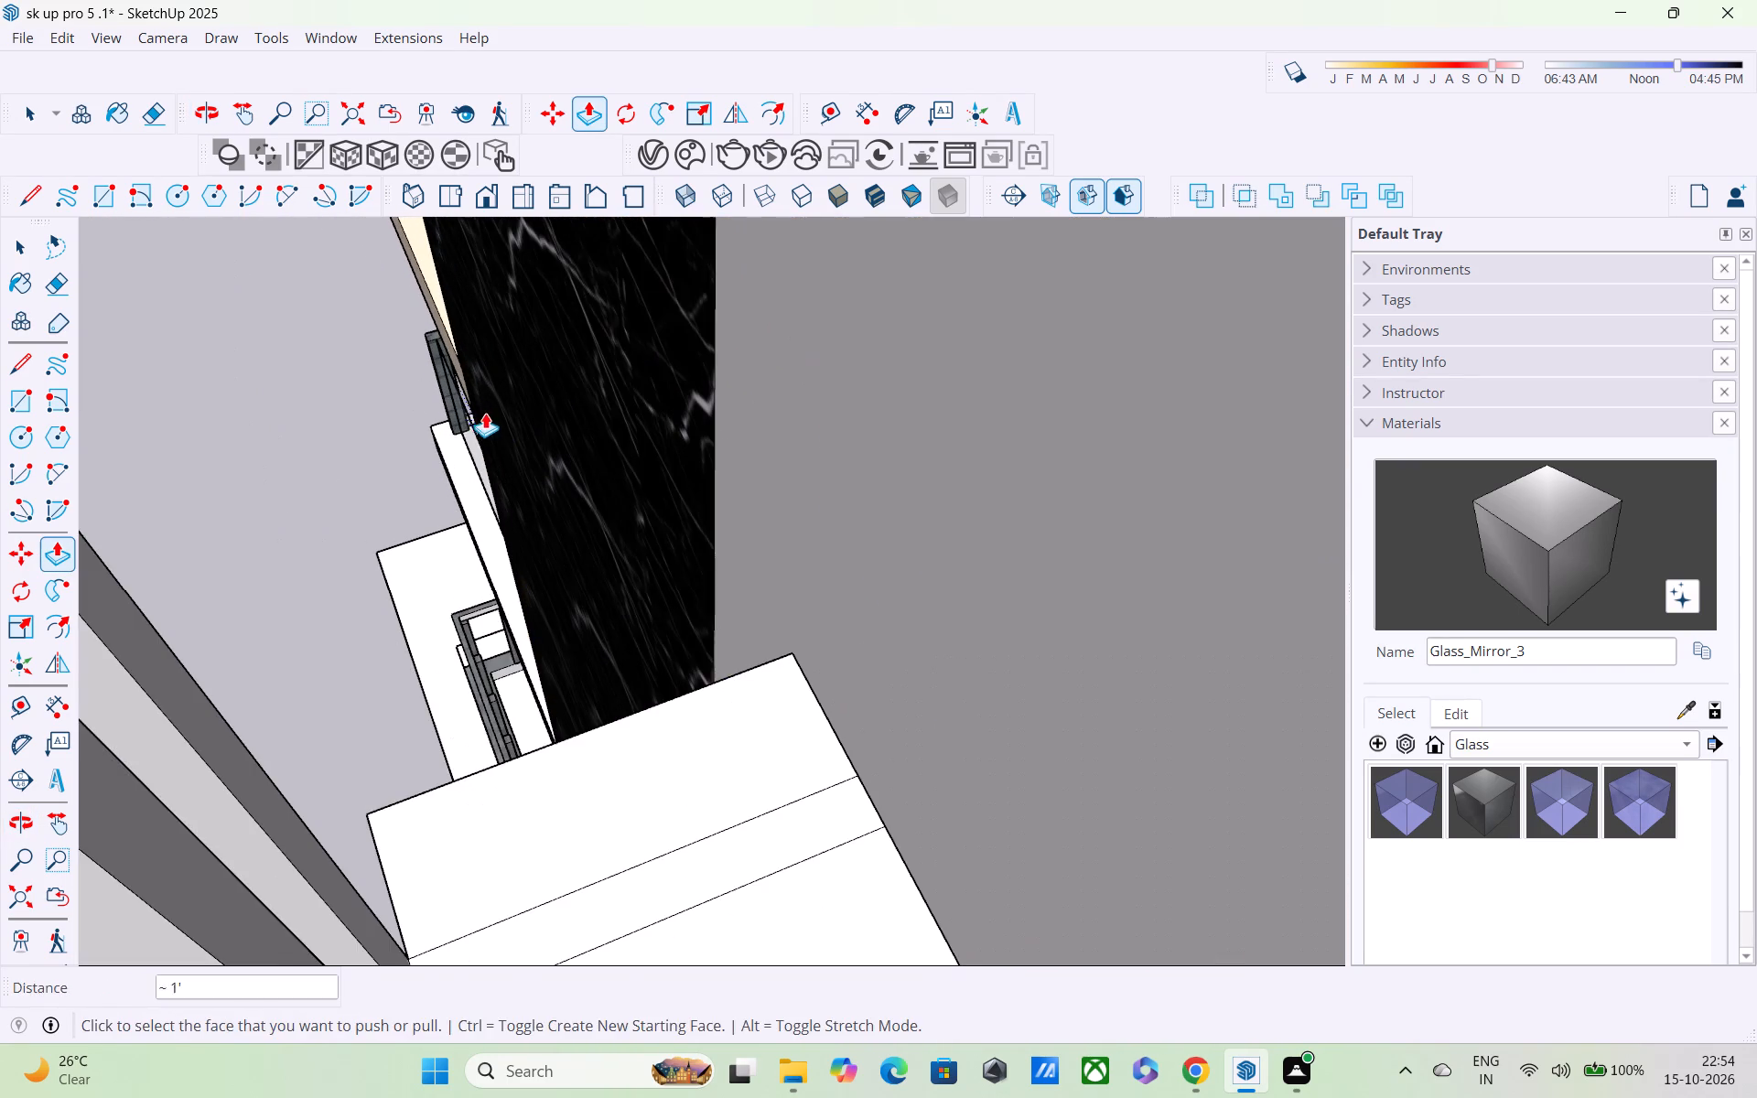
middle_click_drag(475, 416, 475, 386, "shift")
scroll(475, 385, "down", 6)
middle_click_drag(461, 390, 364, 451)
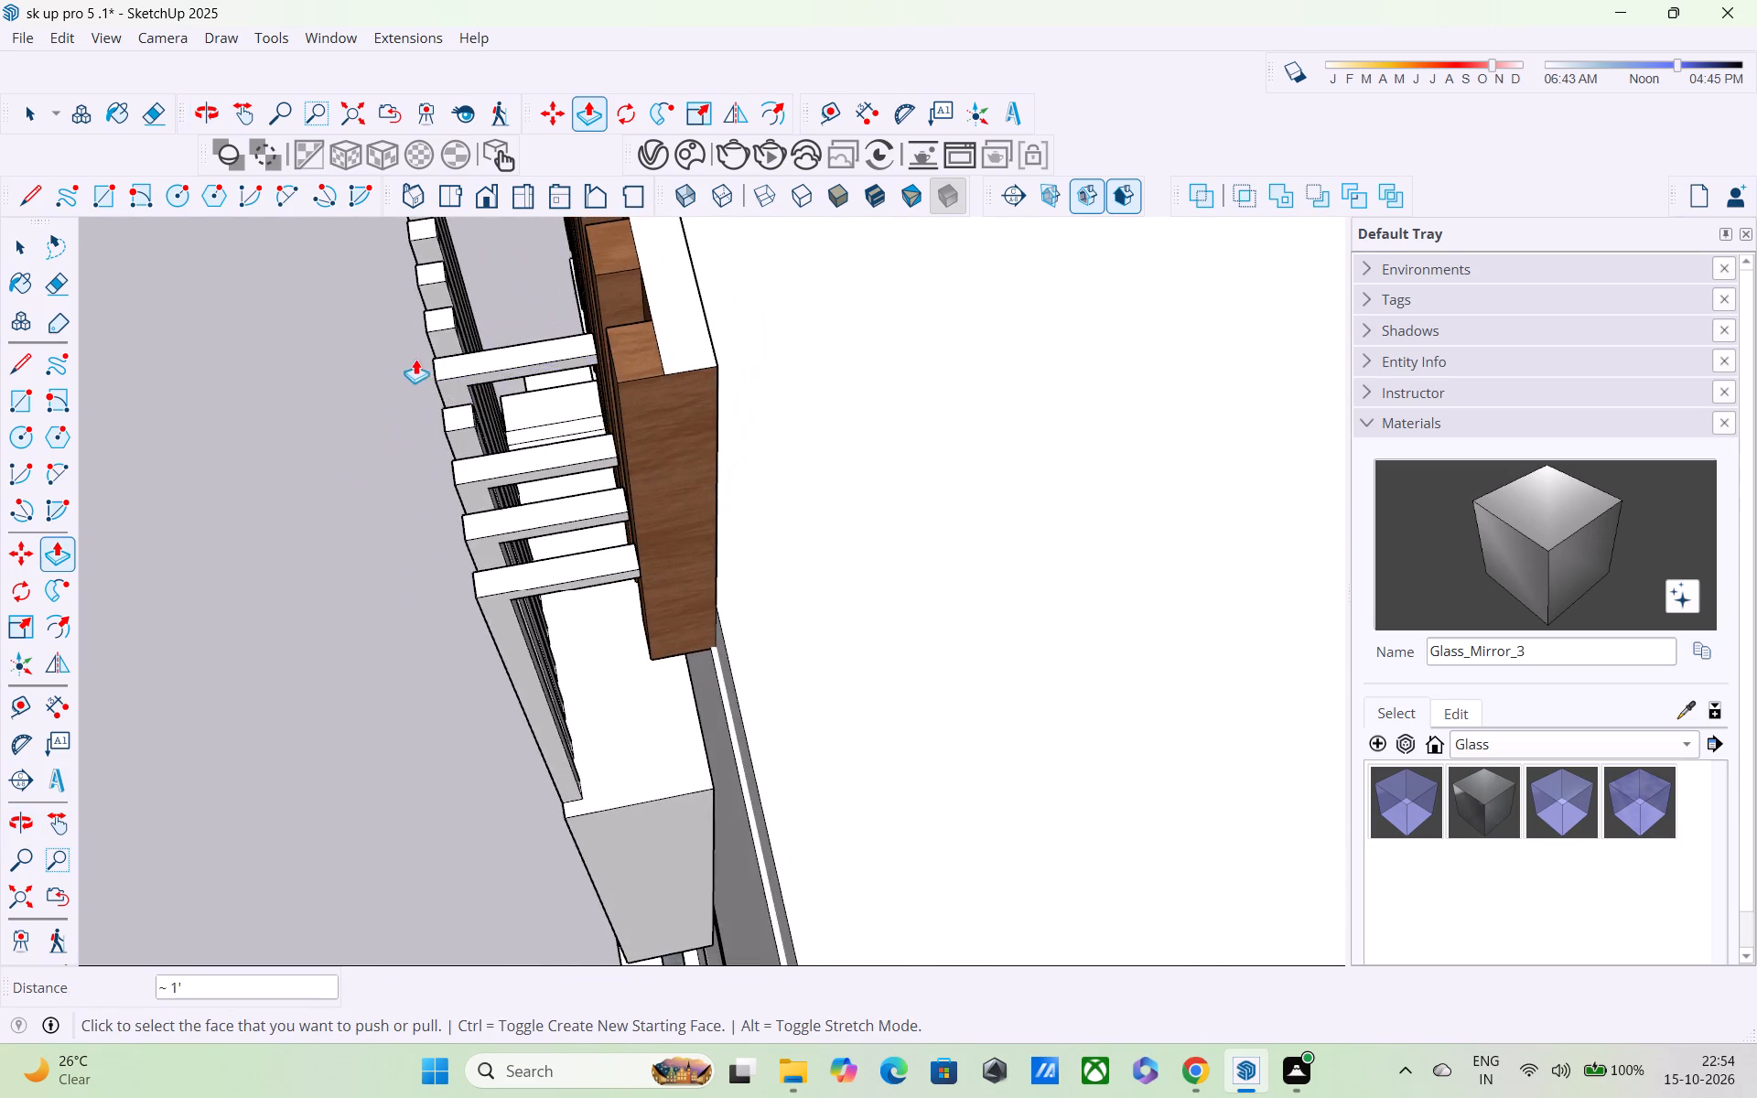
scroll(422, 346, "up", 4)
scroll(544, 316, "down", 6)
middle_click_drag(677, 319, 688, 487)
scroll(684, 529, "up", 5)
scroll(660, 470, "down", 1)
middle_click_drag(660, 470, 547, 416)
scroll(625, 447, "up", 6)
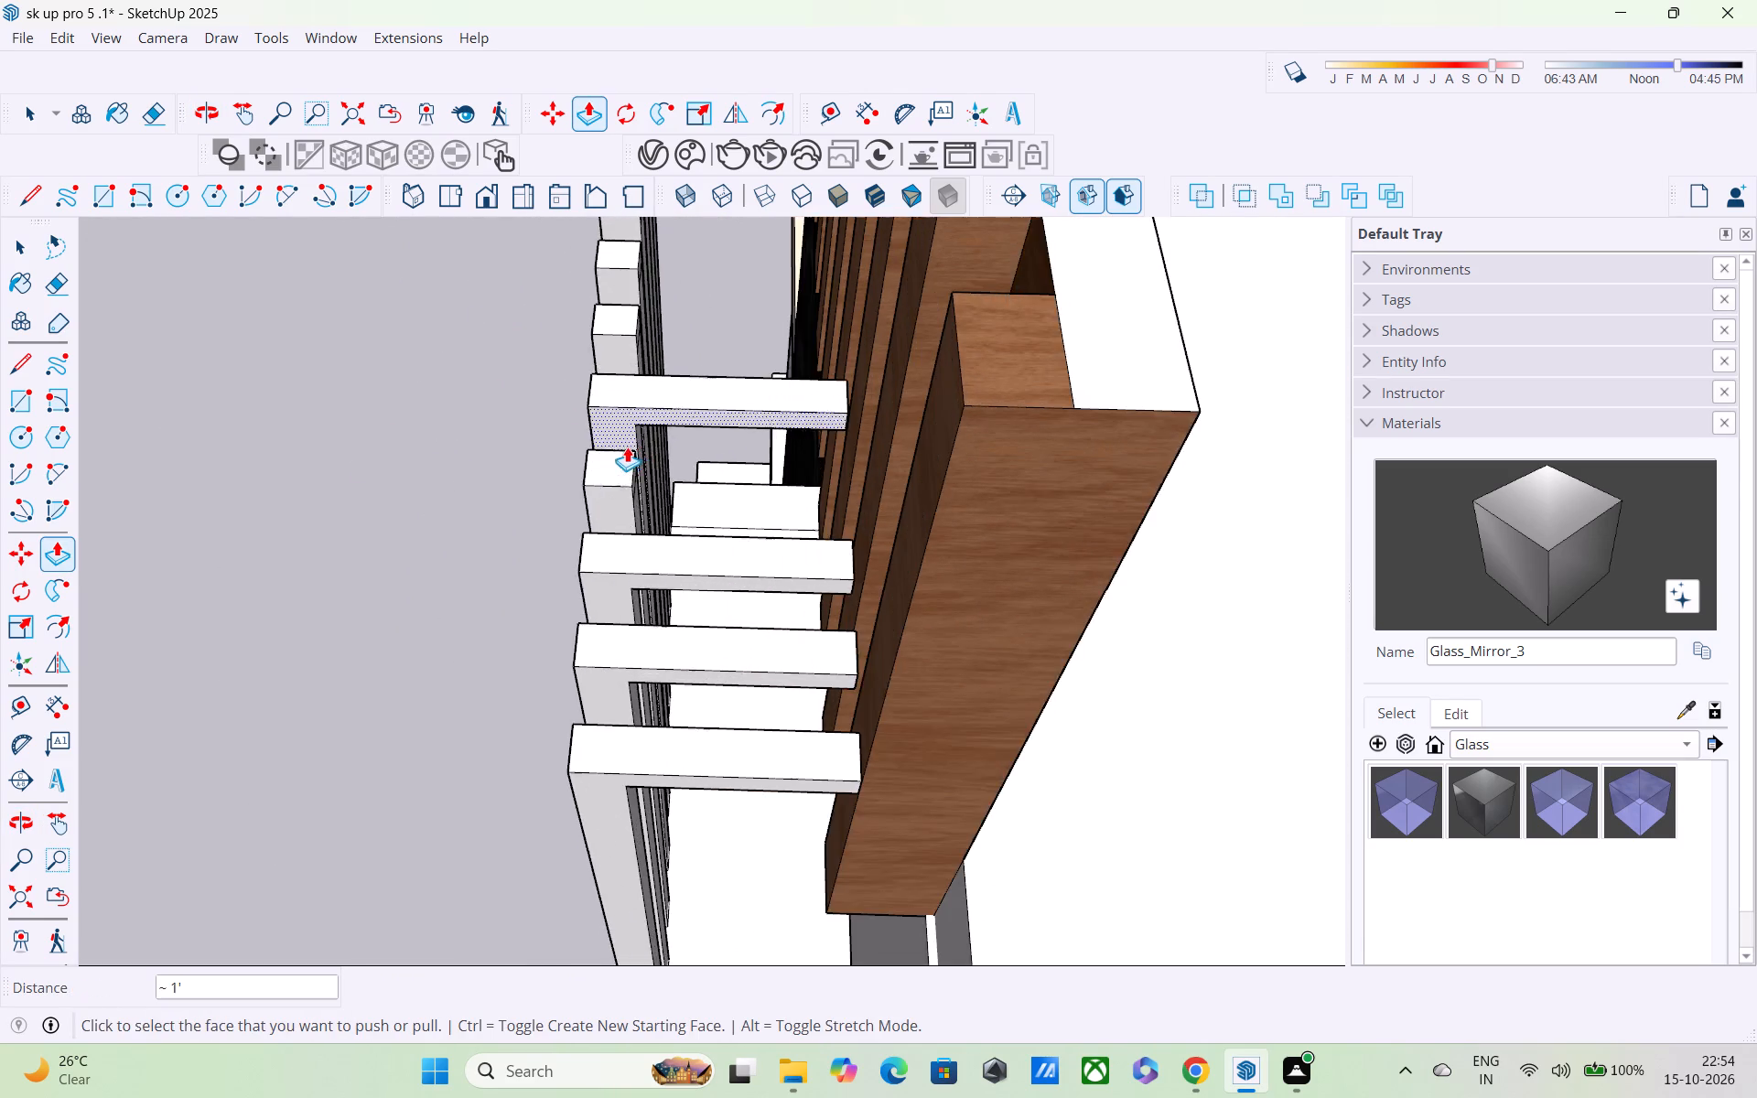
scroll(649, 448, "up", 5)
middle_click_drag(648, 462, 555, 402)
scroll(555, 402, "up", 4)
left_click(472, 306)
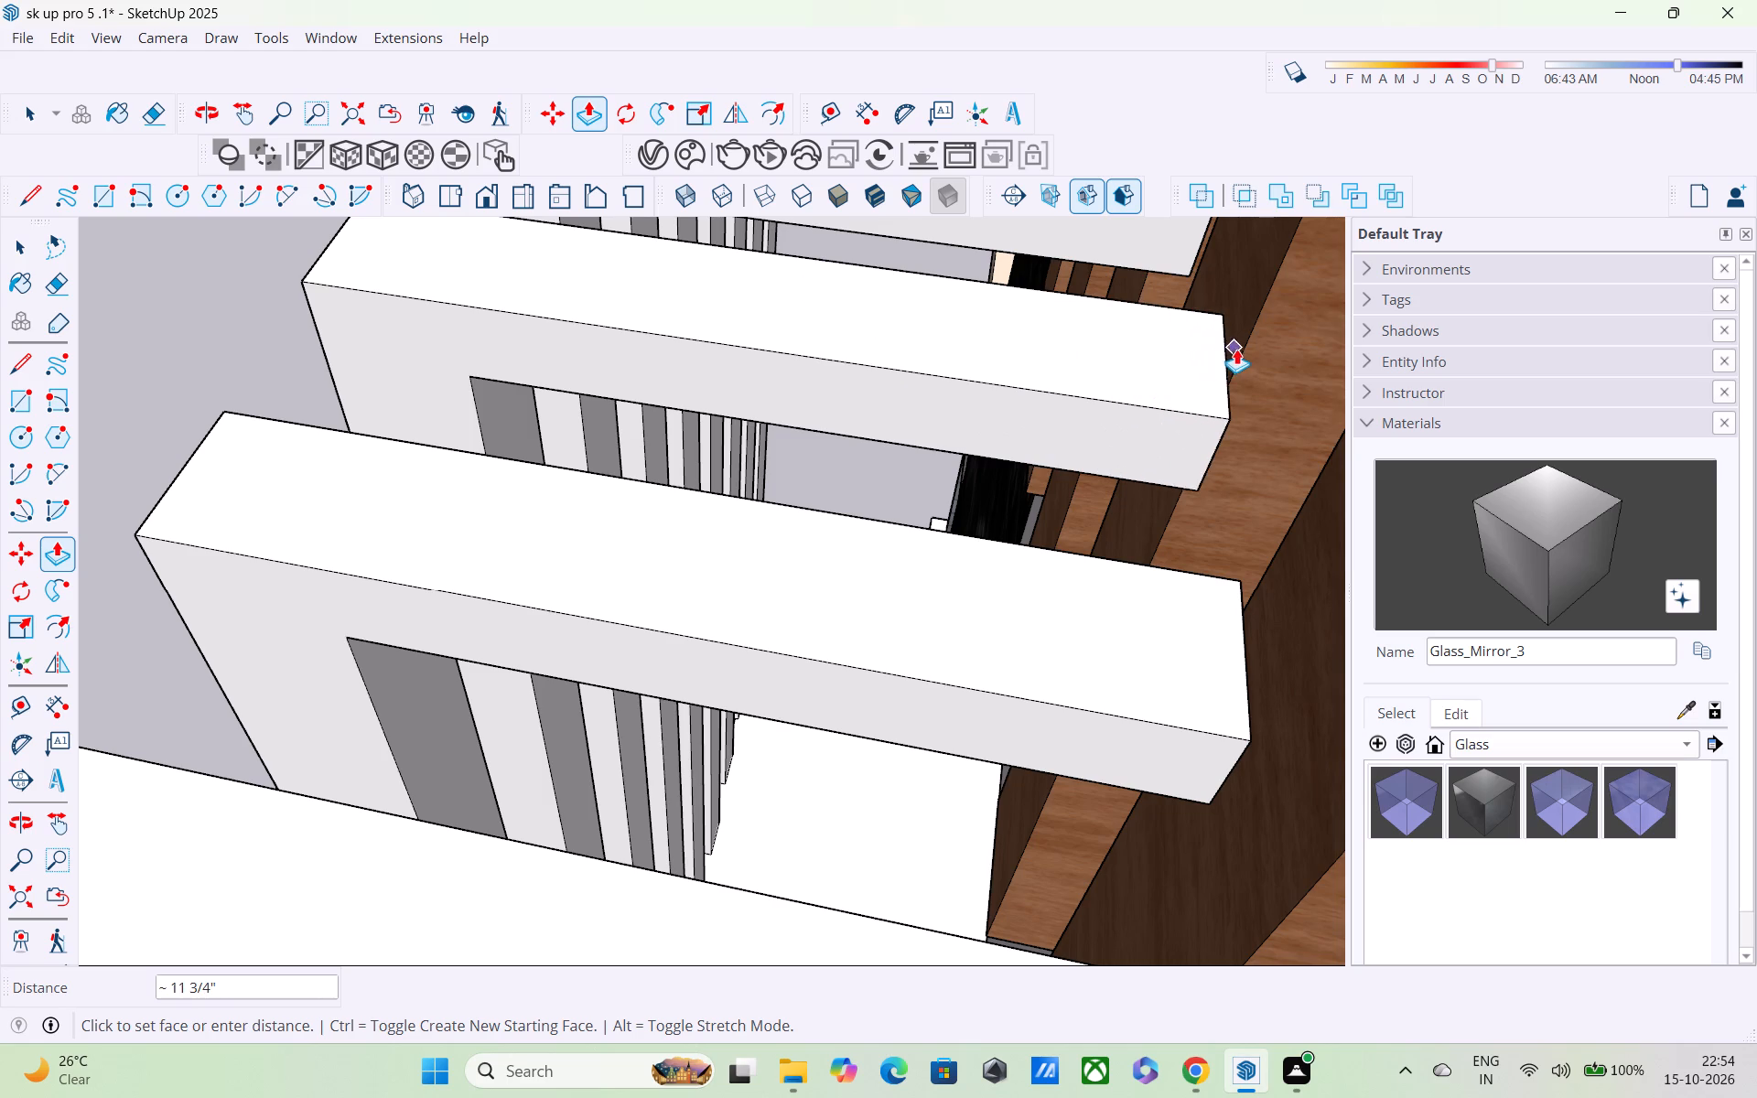
left_click(1238, 347)
Extrude the small wall-facing top face of the sixth post from the near end about 1' 1/4" toward the wood-slat wall.
middle_click_drag(1133, 301, 1195, 543, "shift")
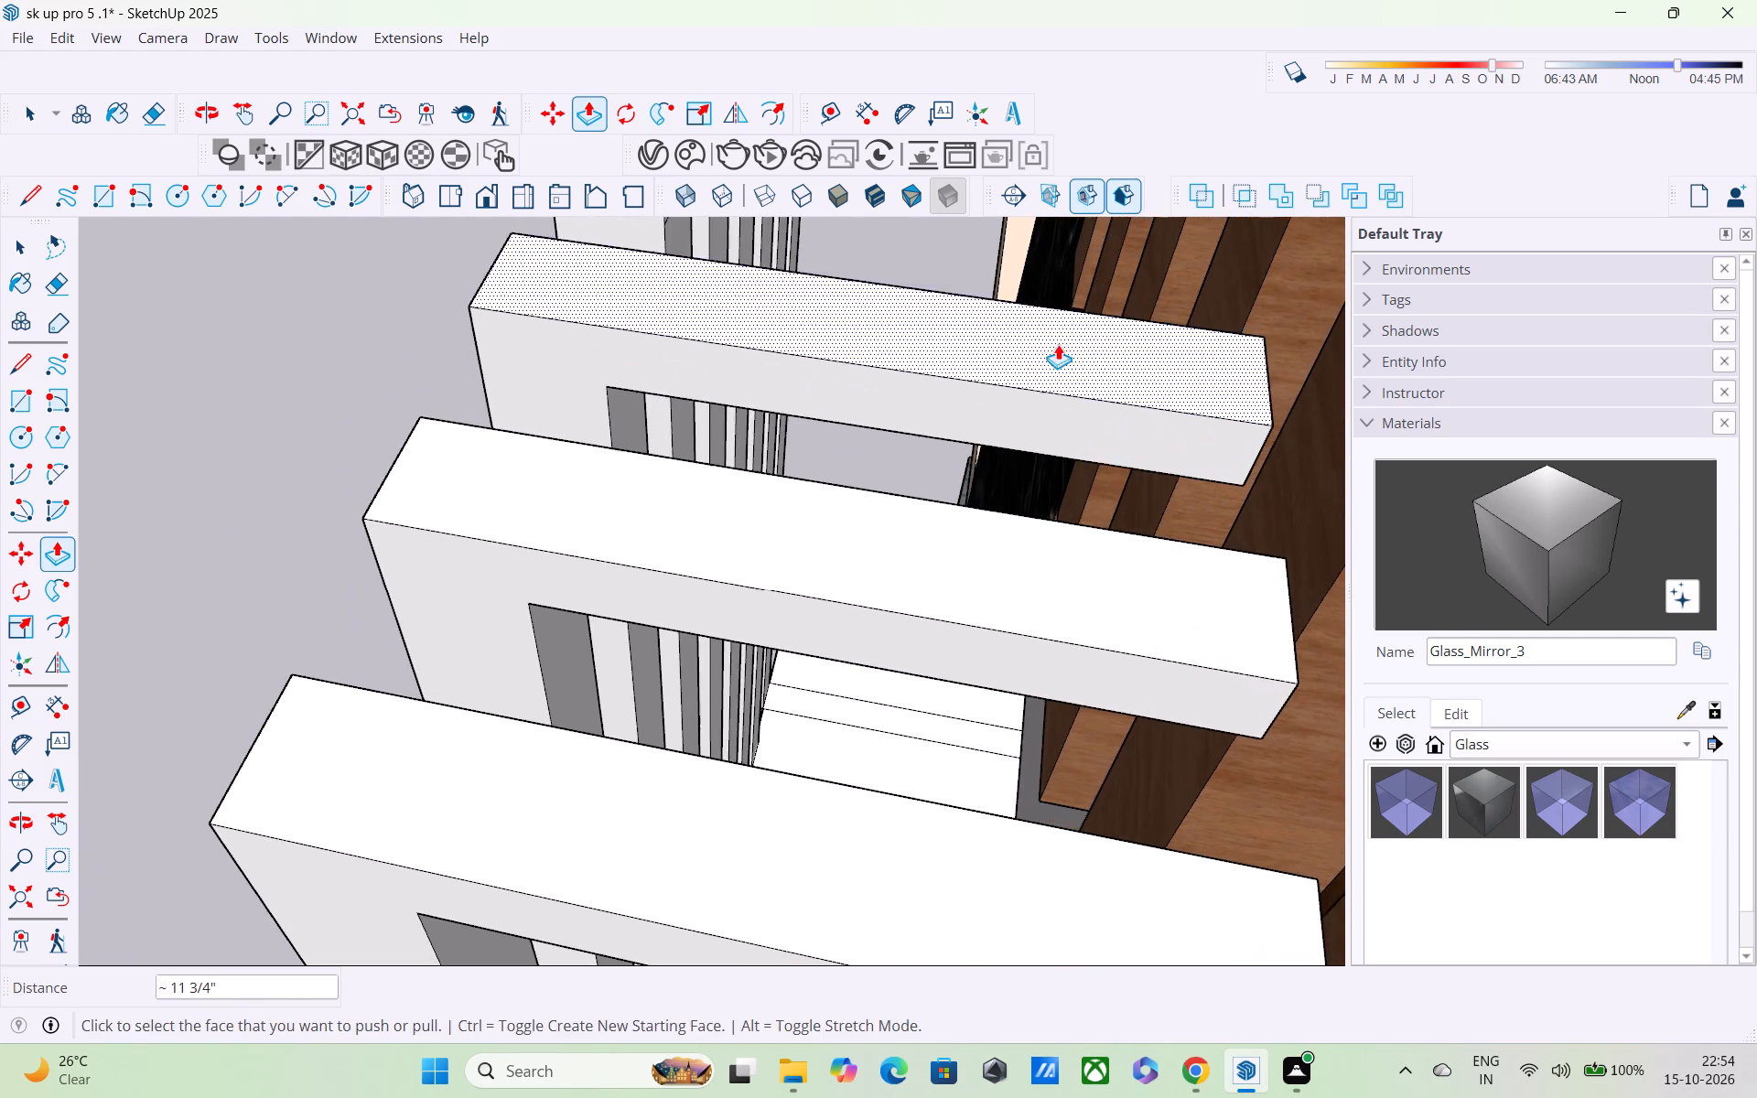
middle_click_drag(1058, 344, 1051, 713)
scroll(615, 474, "up", 4)
left_click(700, 441)
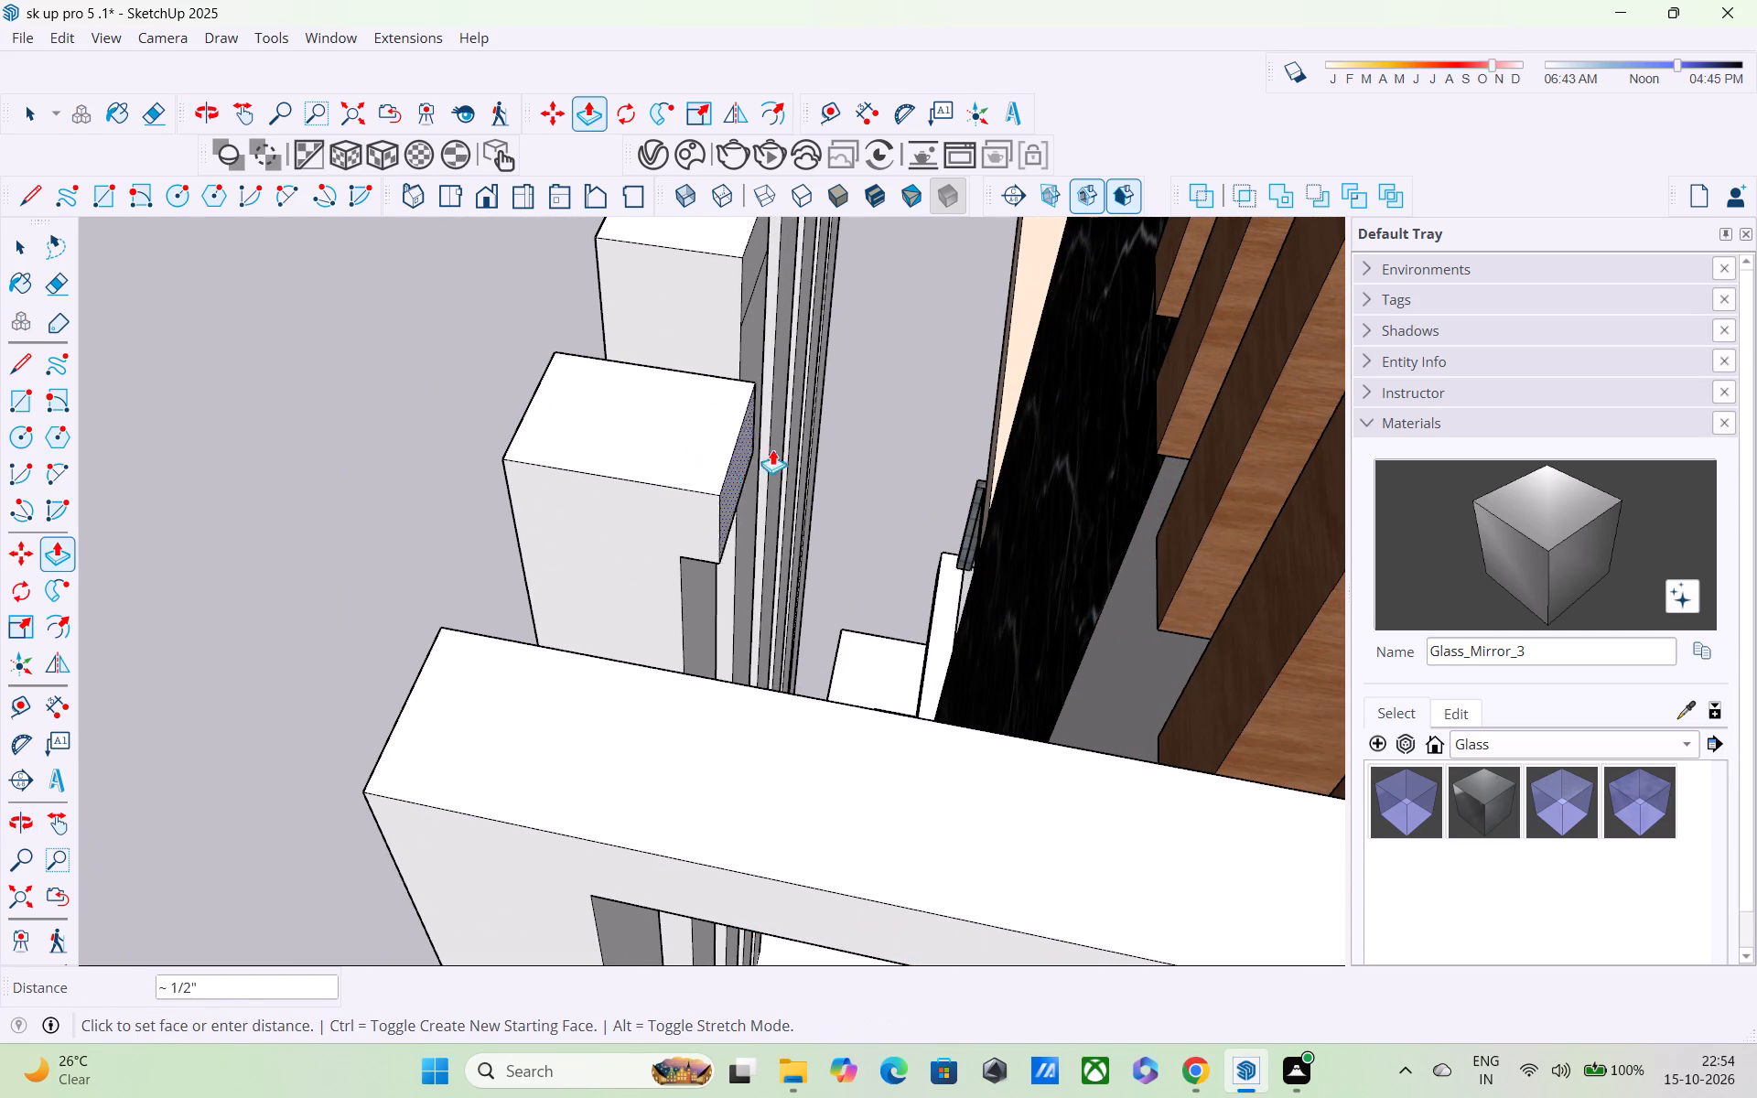
left_click(1293, 479, "shift")
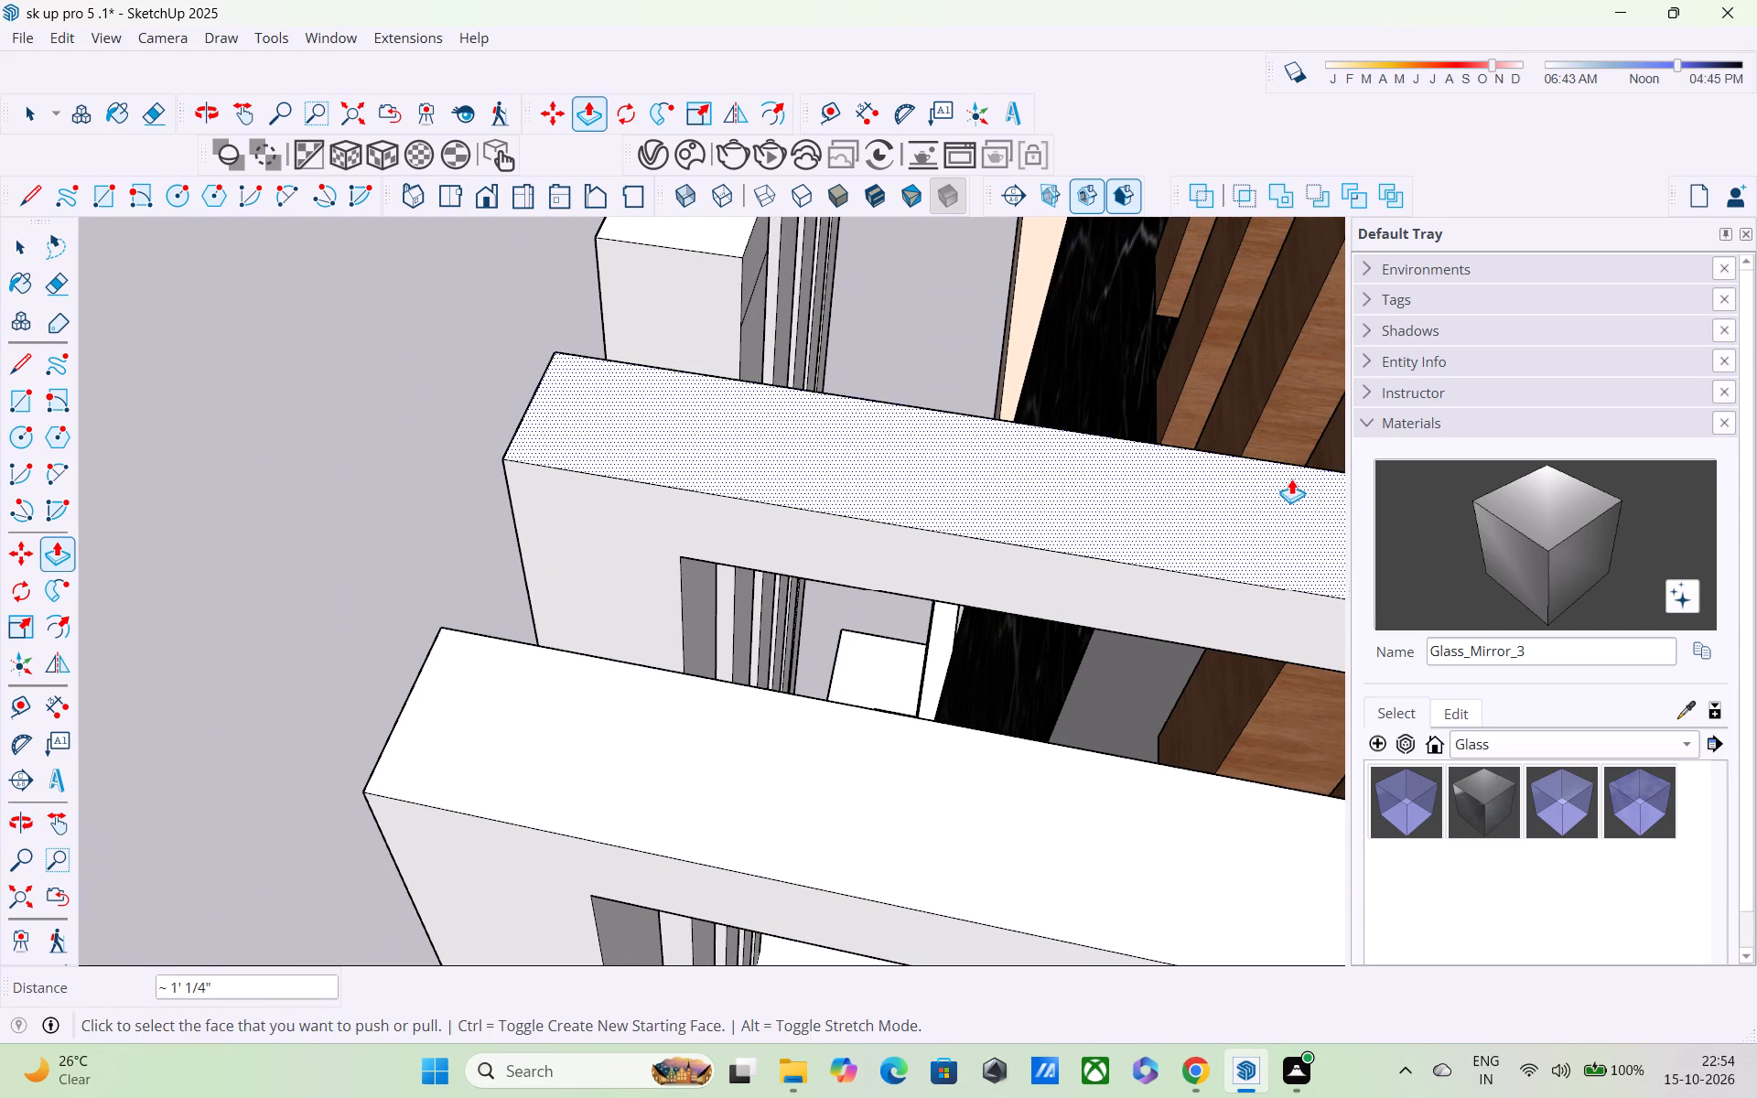
Extrude the small wall-facing top face of the seventh post from the near end about 1' 1/2" toward the wood-slat wall.
middle_click_drag(1270, 473, 757, 397, "shift")
scroll(751, 398, "down", 4)
middle_click_drag(756, 407, 836, 600, "shift")
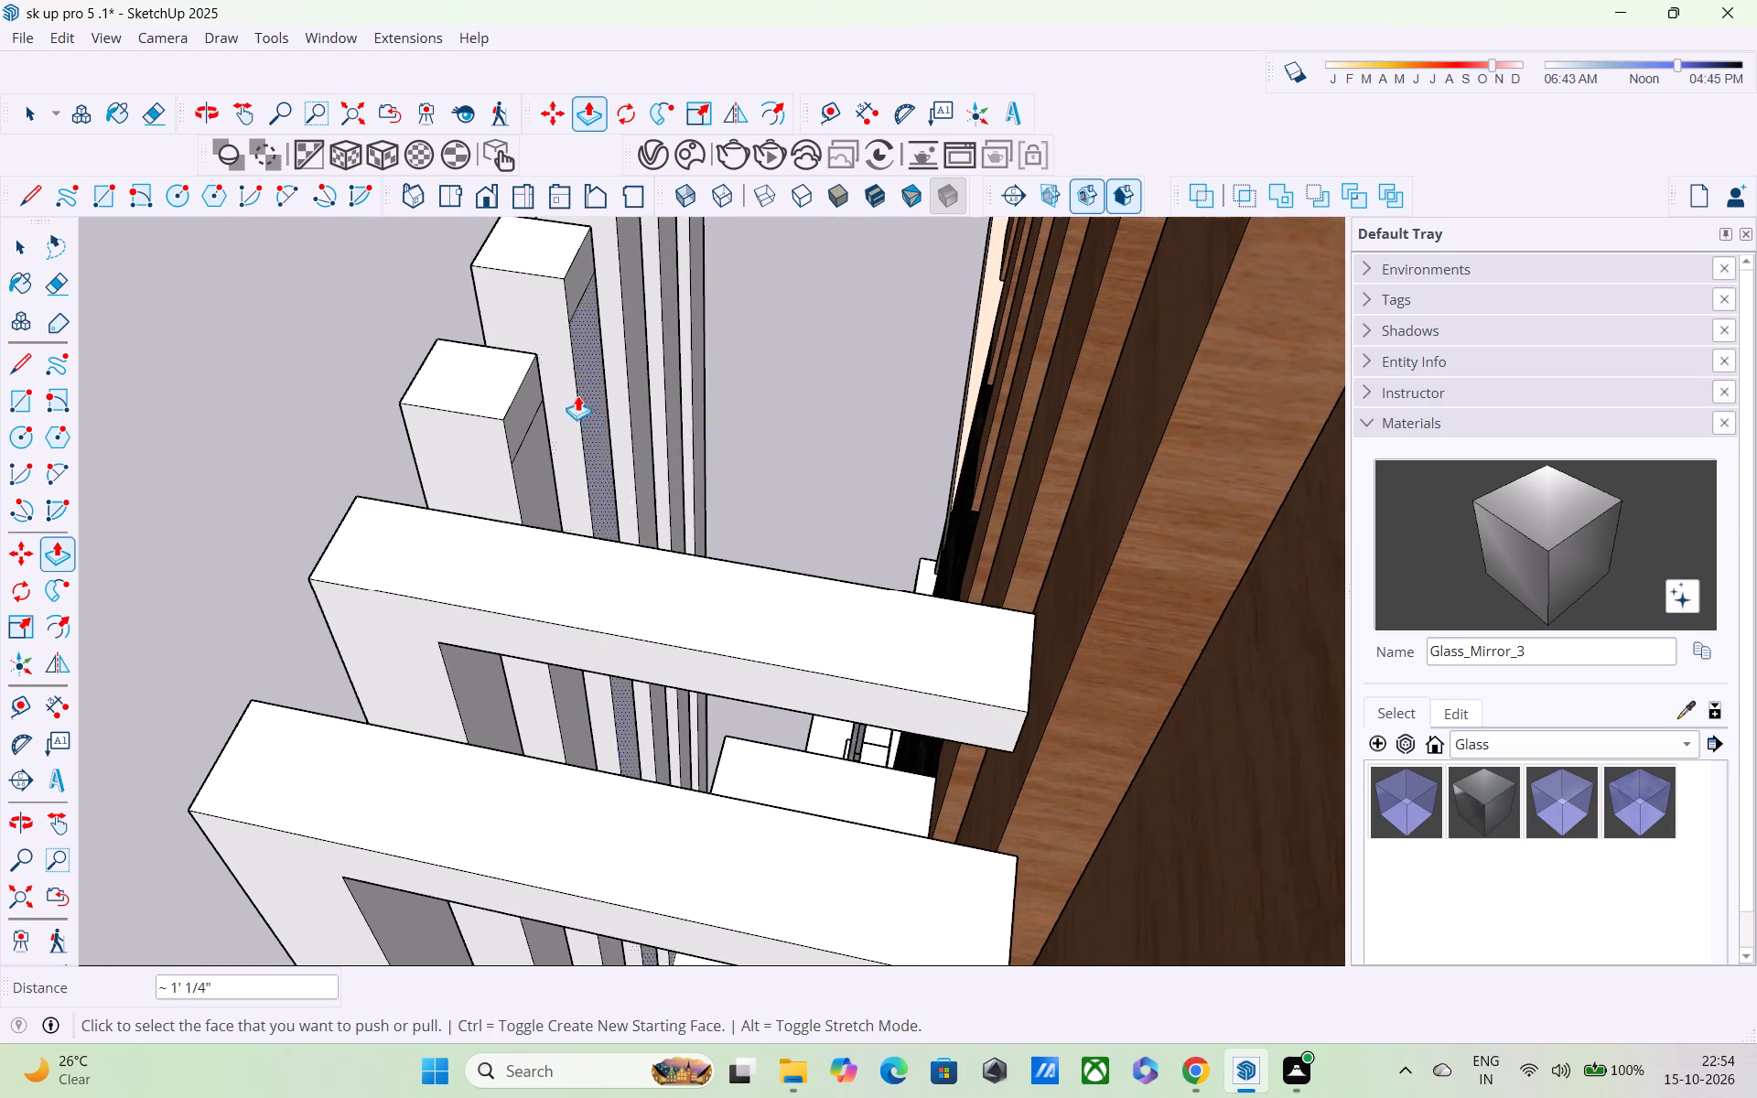
scroll(547, 385, "up", 1)
left_click(529, 395)
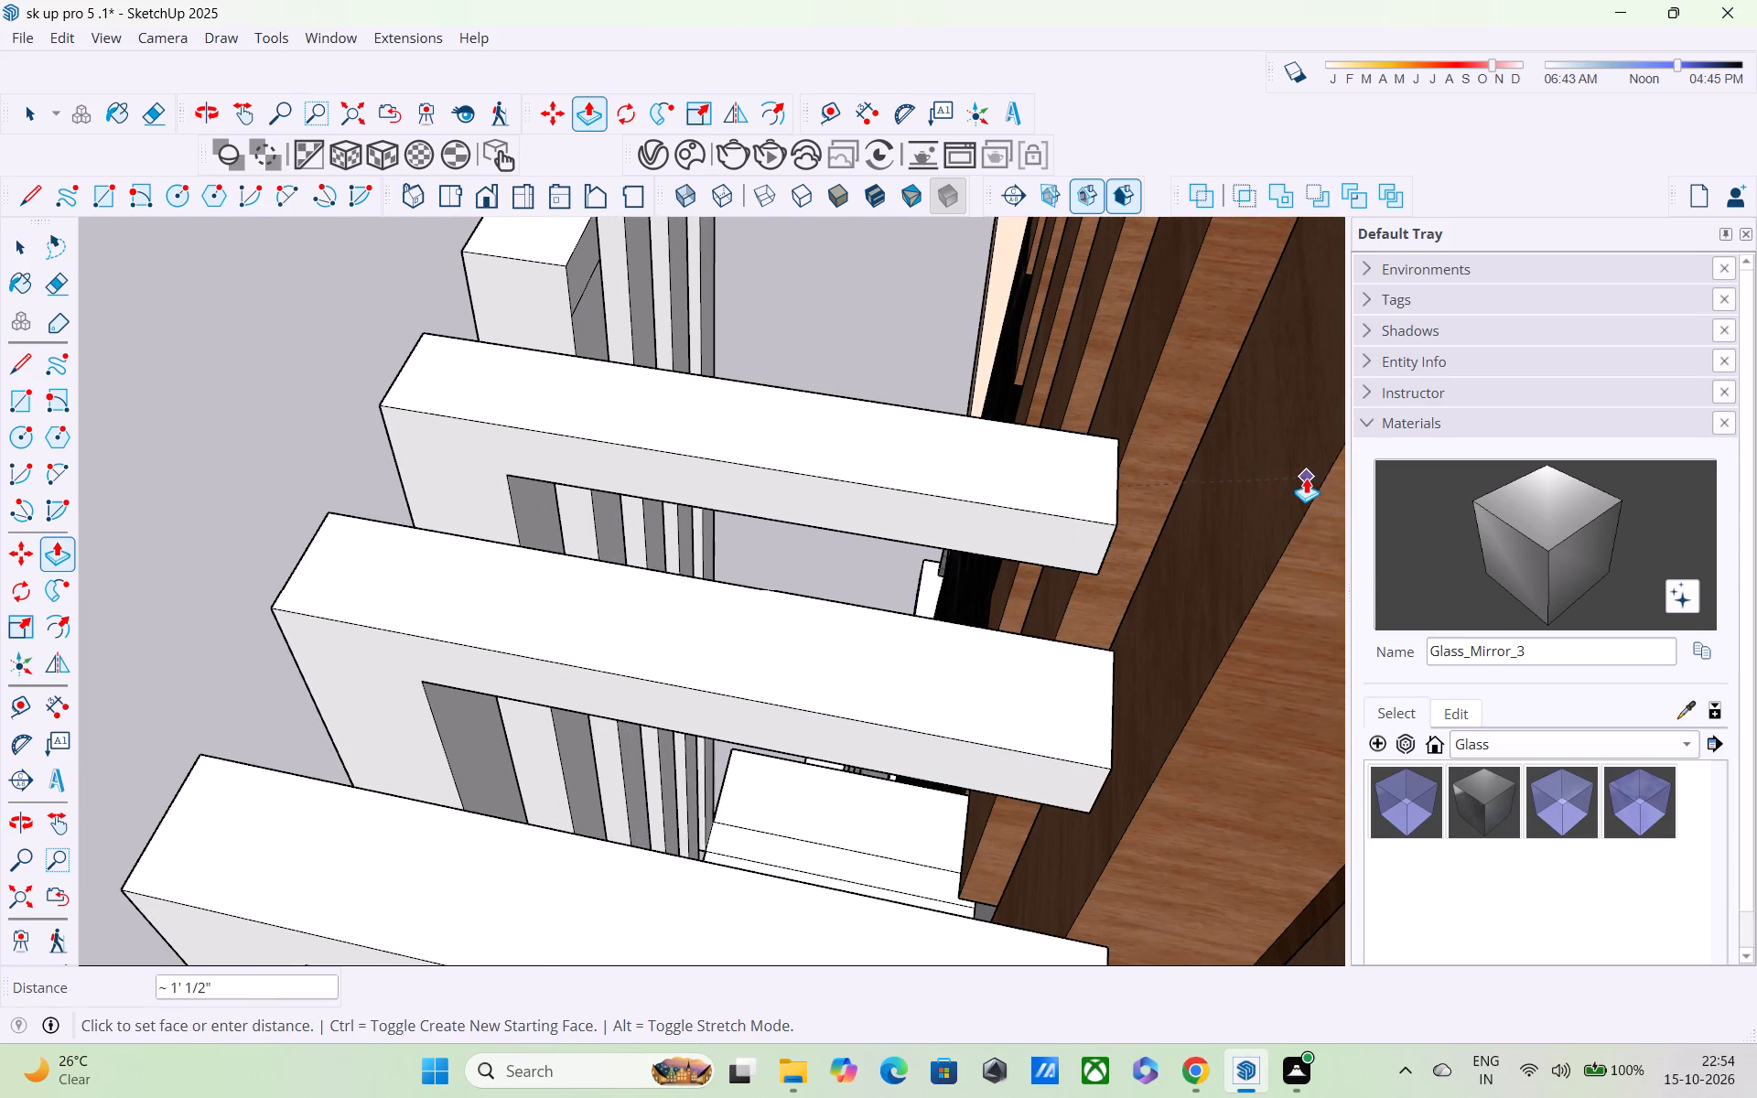
left_click(1306, 478)
Examine the post row and its new arms up close, from above the roof and from the front of the house.
middle_click_drag(1128, 479, 1191, 425)
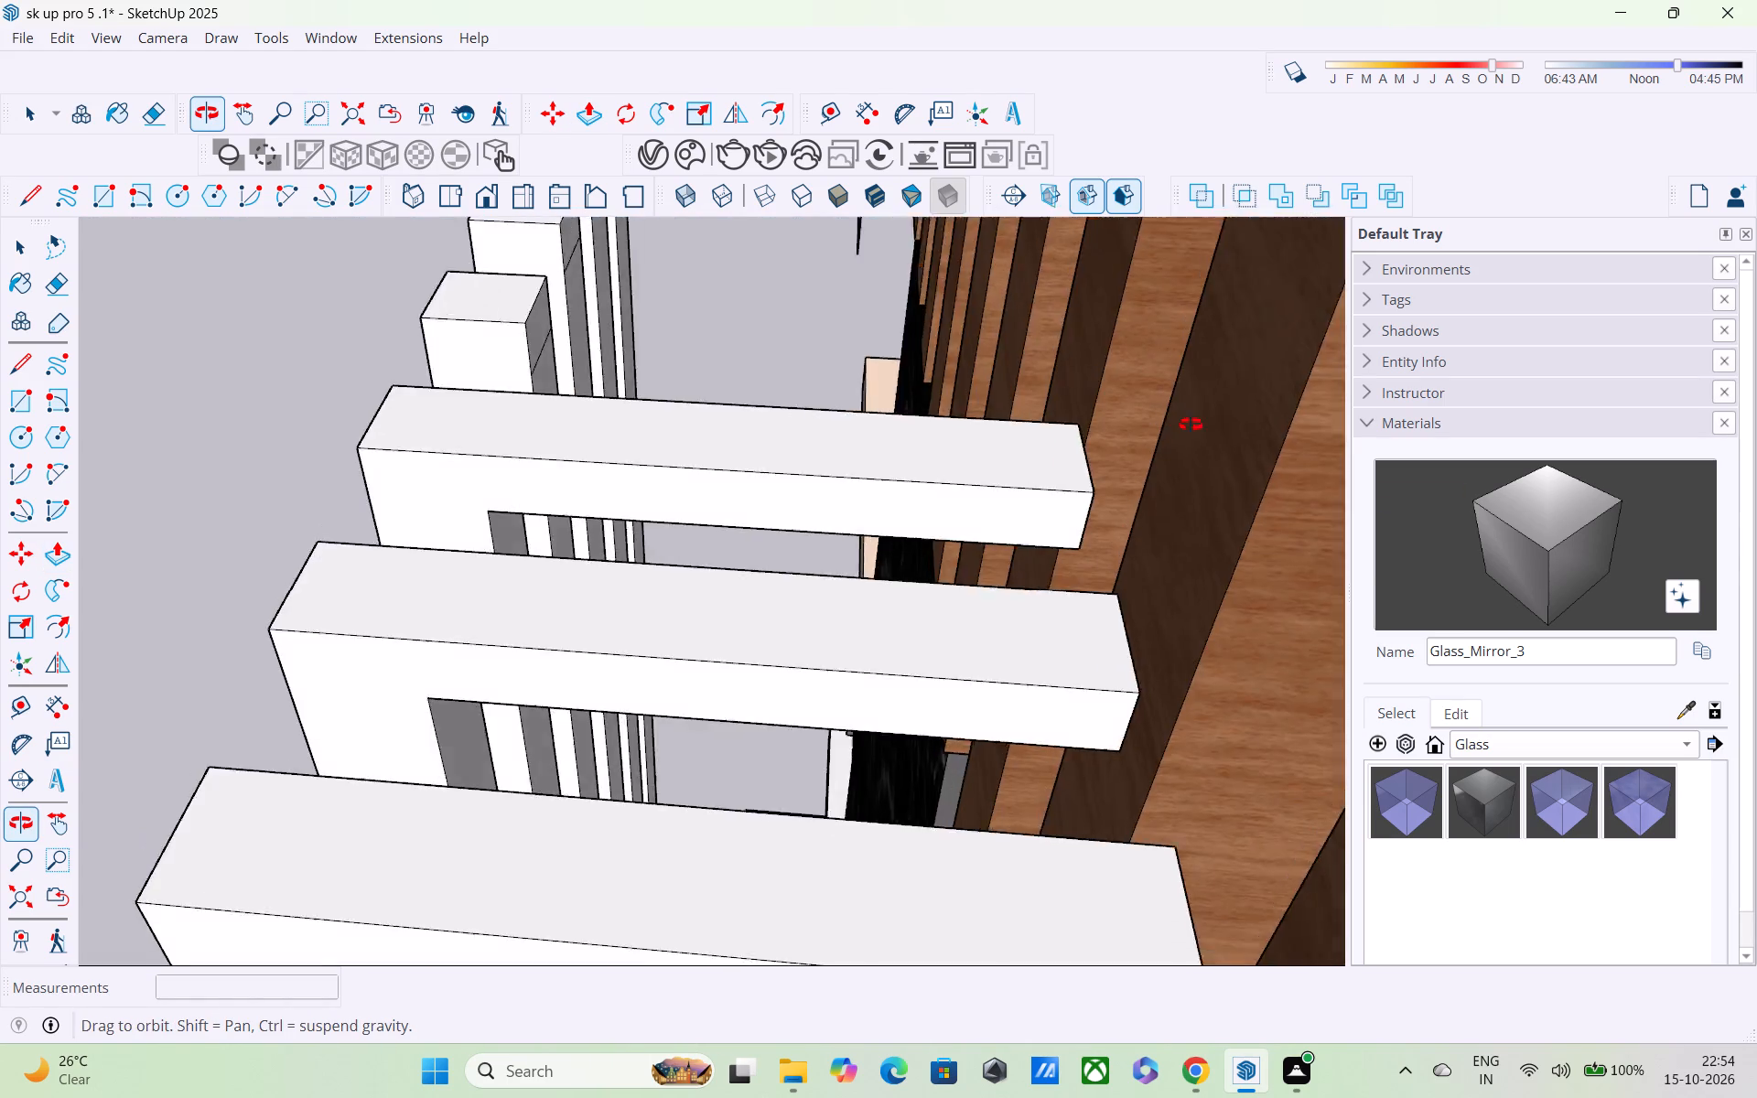
middle_click_drag(1191, 425, 1315, 410)
scroll(543, 374, "up", 1)
middle_click_drag(476, 377, 534, 502, "shift")
scroll(534, 502, "down", 8, "shift")
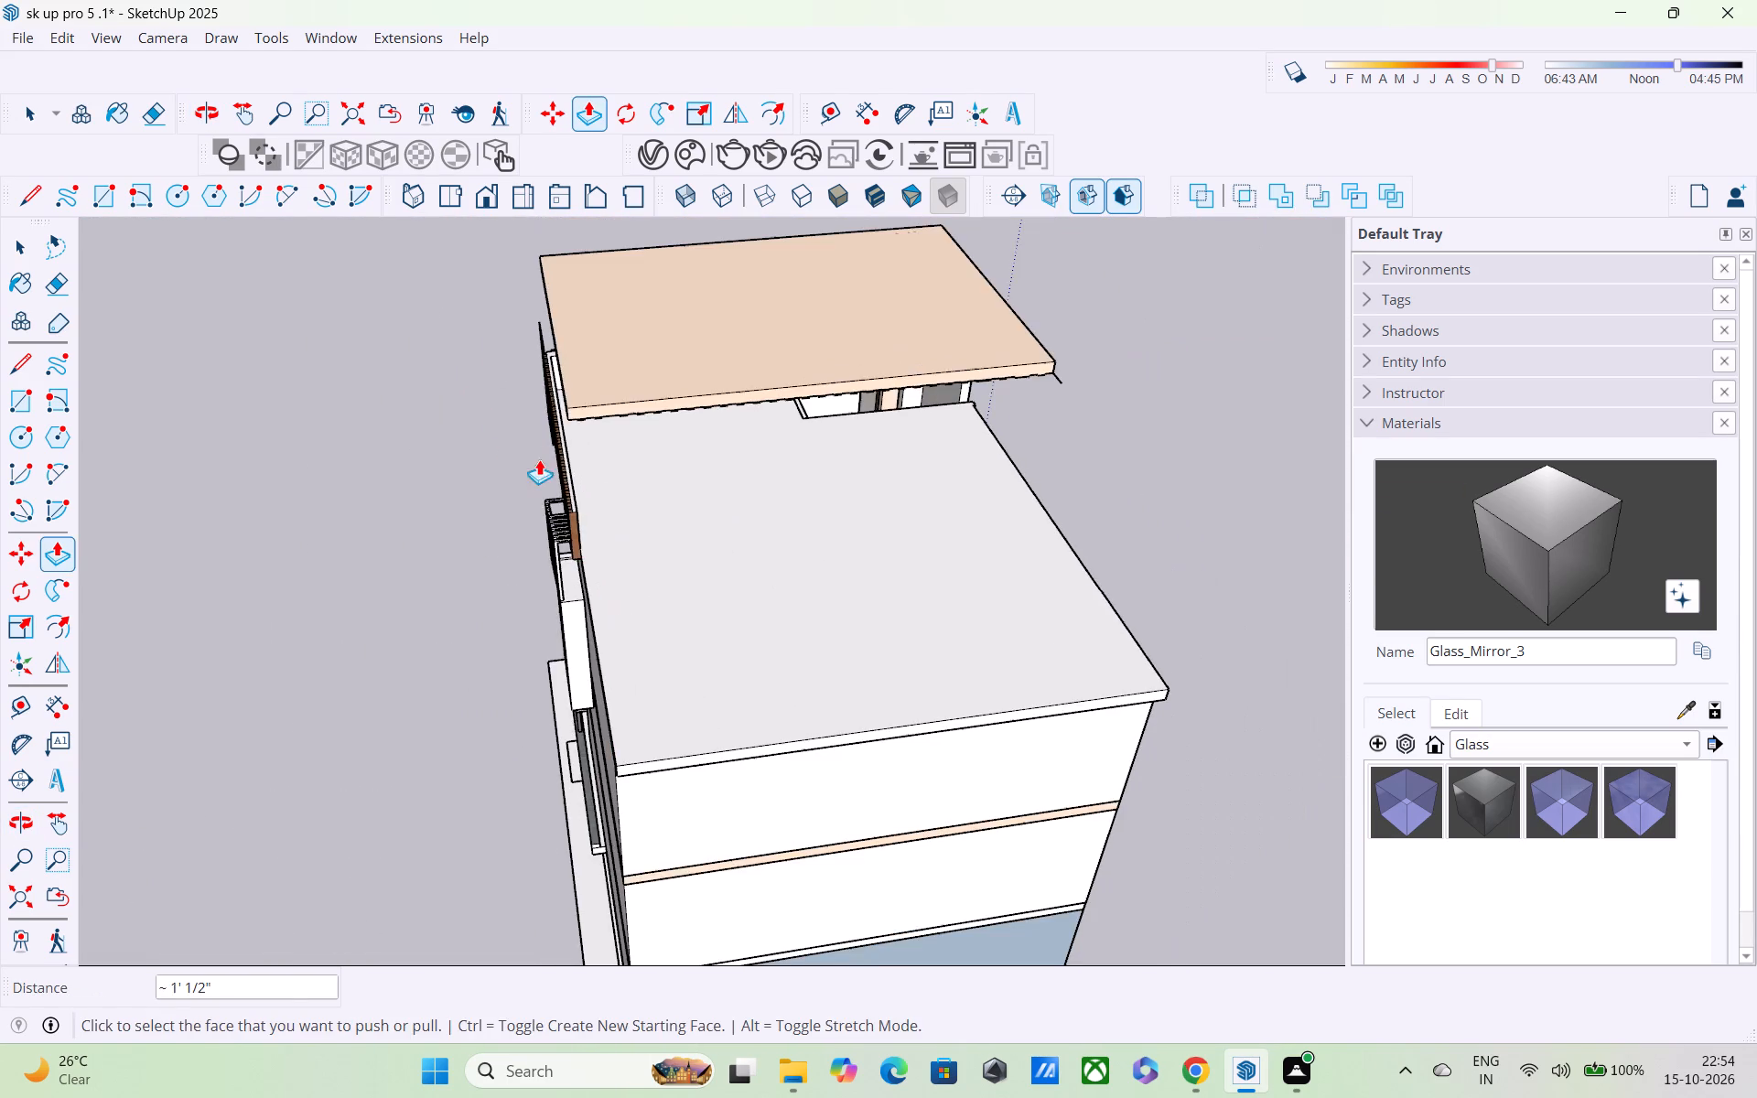
middle_click_drag(547, 496, 744, 396)
scroll(600, 504, "up", 3)
middle_click_drag(630, 516, 1151, 400)
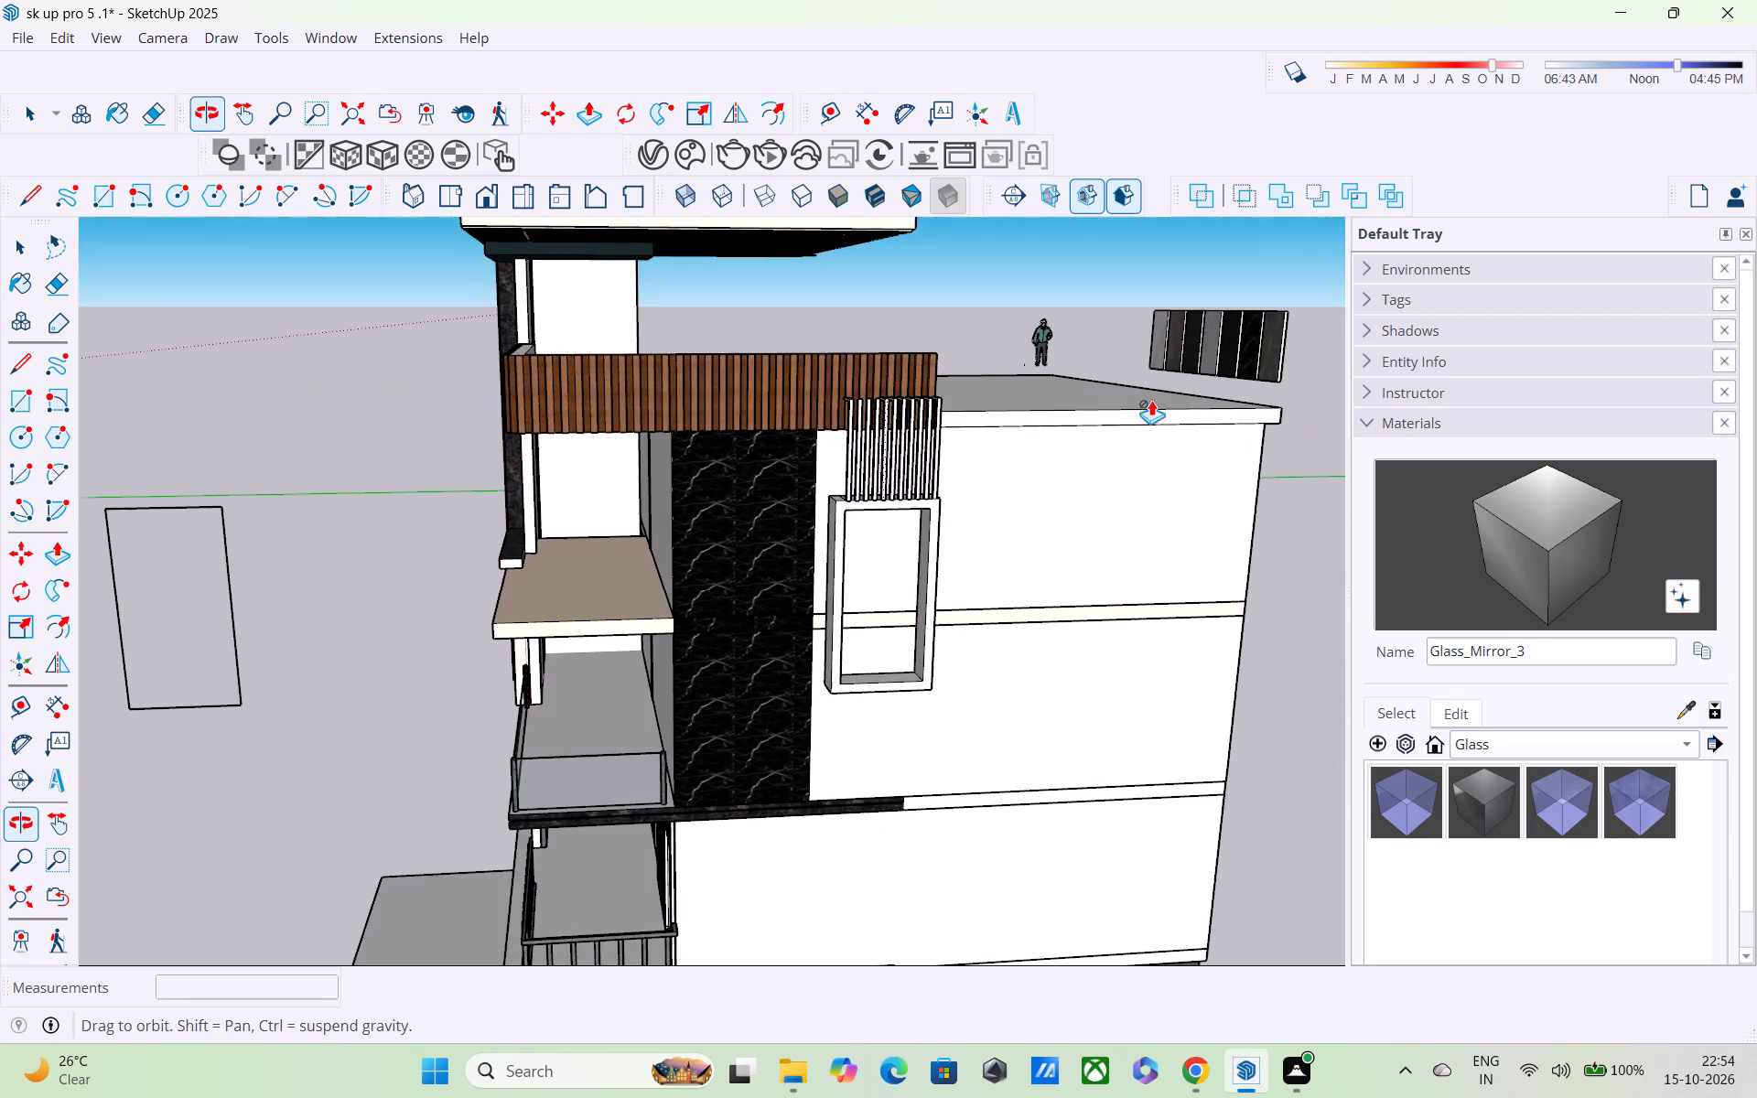
Extrude the small wall-facing top face of the nearest of the three remaining armless posts about 1' 3/4" toward the wood-slat wall.
middle_click_drag(1151, 400, 1151, 401)
middle_click_drag(835, 417, 1145, 429)
scroll(983, 424, "up", 3)
middle_click_drag(927, 375, 952, 568)
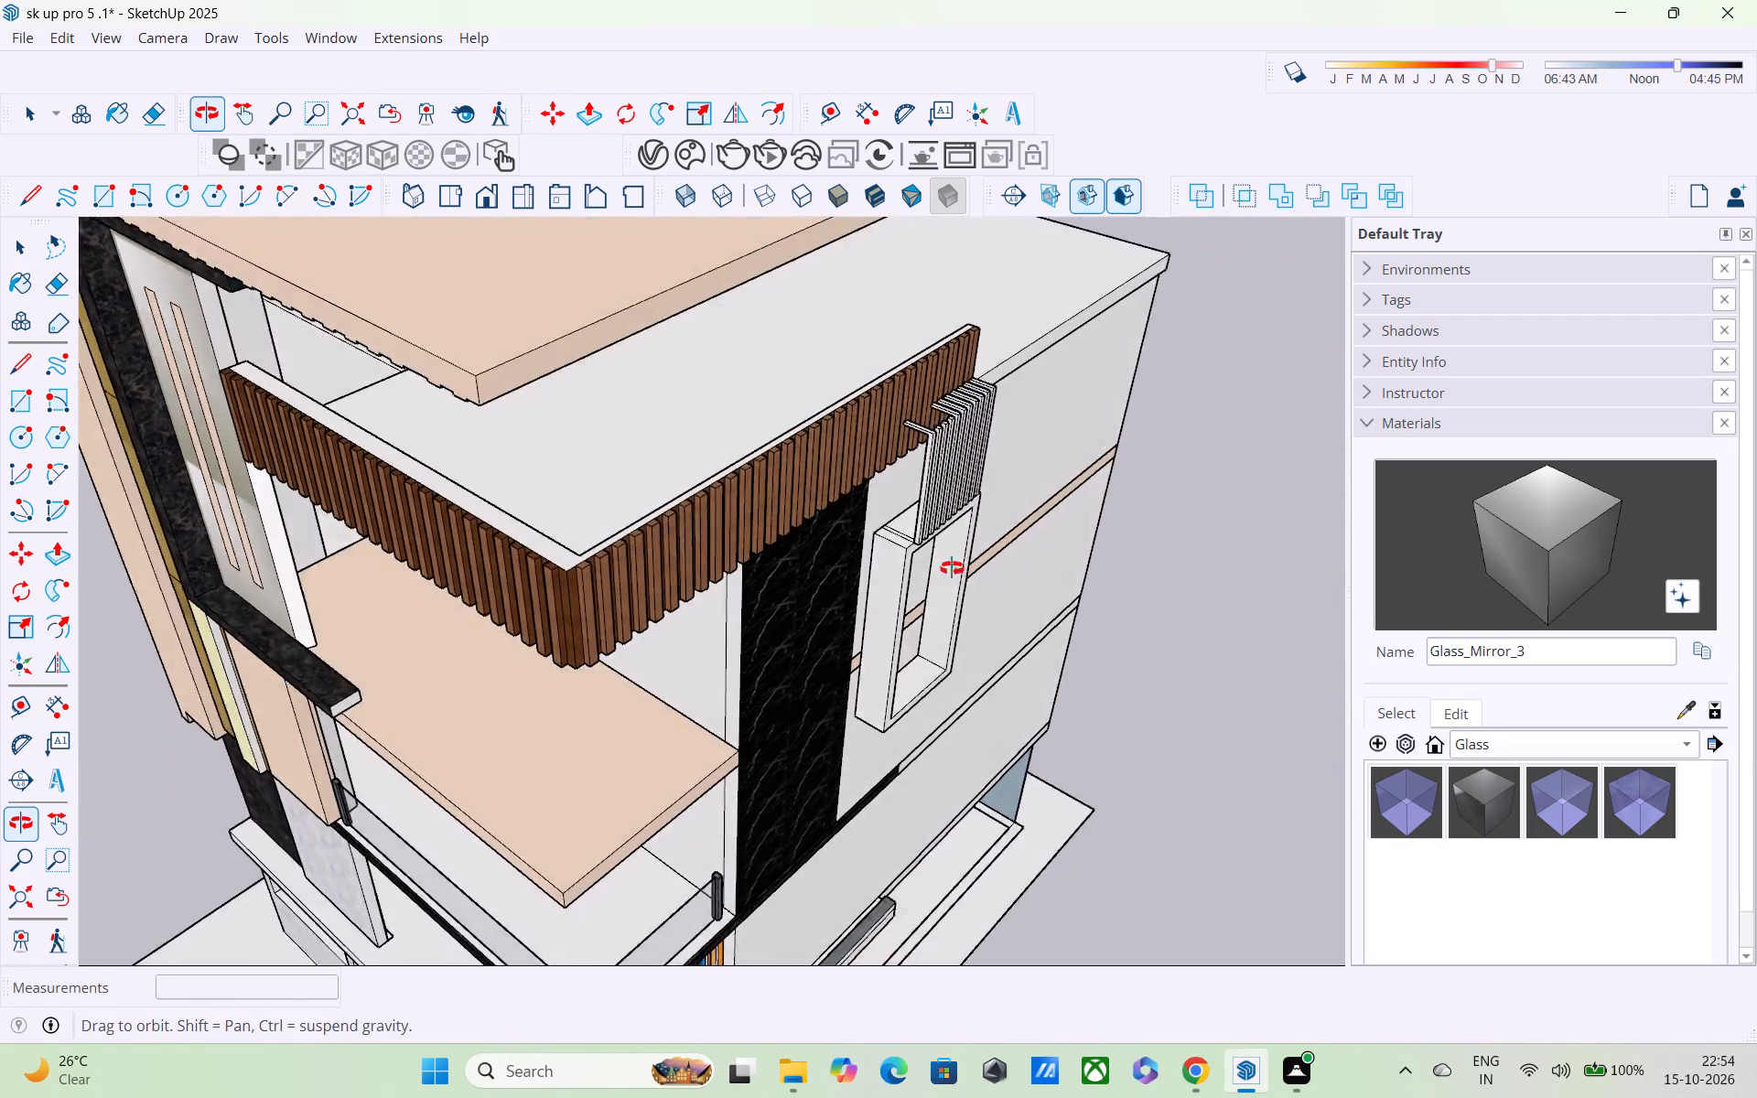
middle_click_drag(952, 568, 929, 548)
scroll(942, 562, "up", 3)
middle_click_drag(932, 411, 41, 590)
scroll(403, 612, "up", 4)
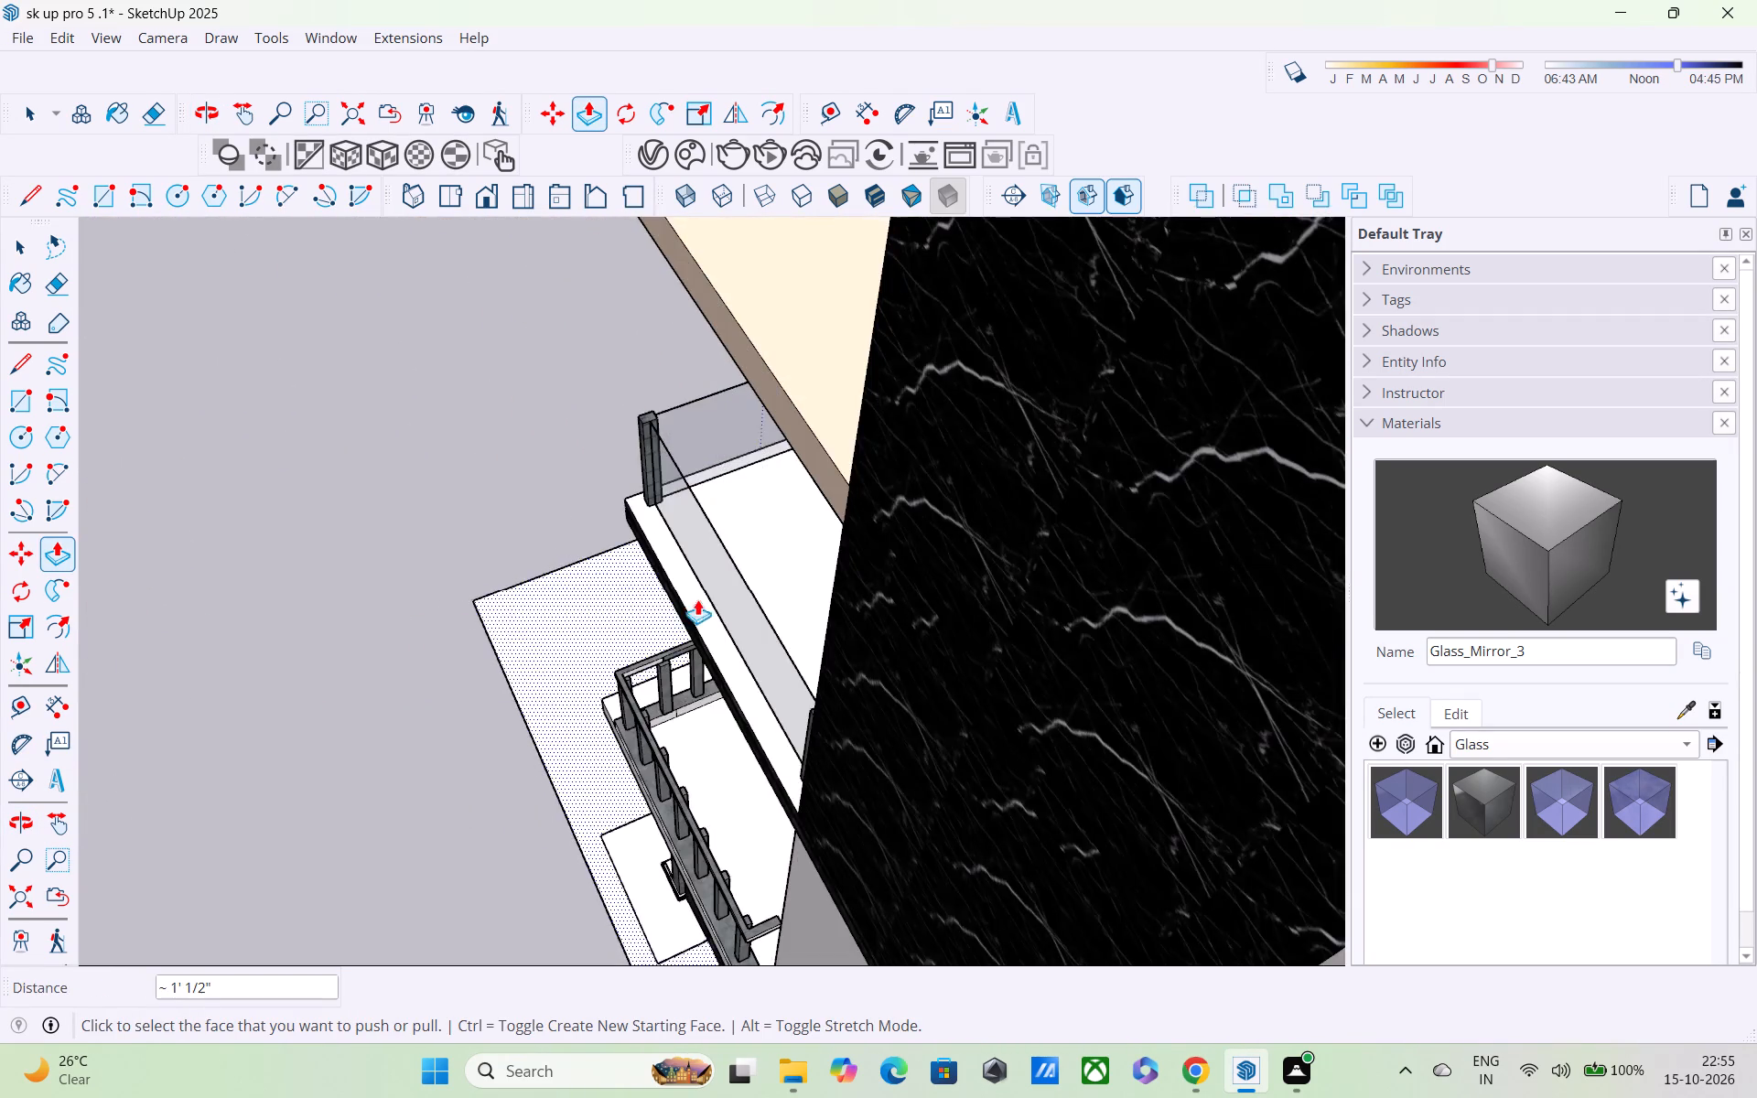
scroll(706, 600, "down", 9)
middle_click_drag(821, 619, 565, 626)
scroll(664, 616, "up", 2)
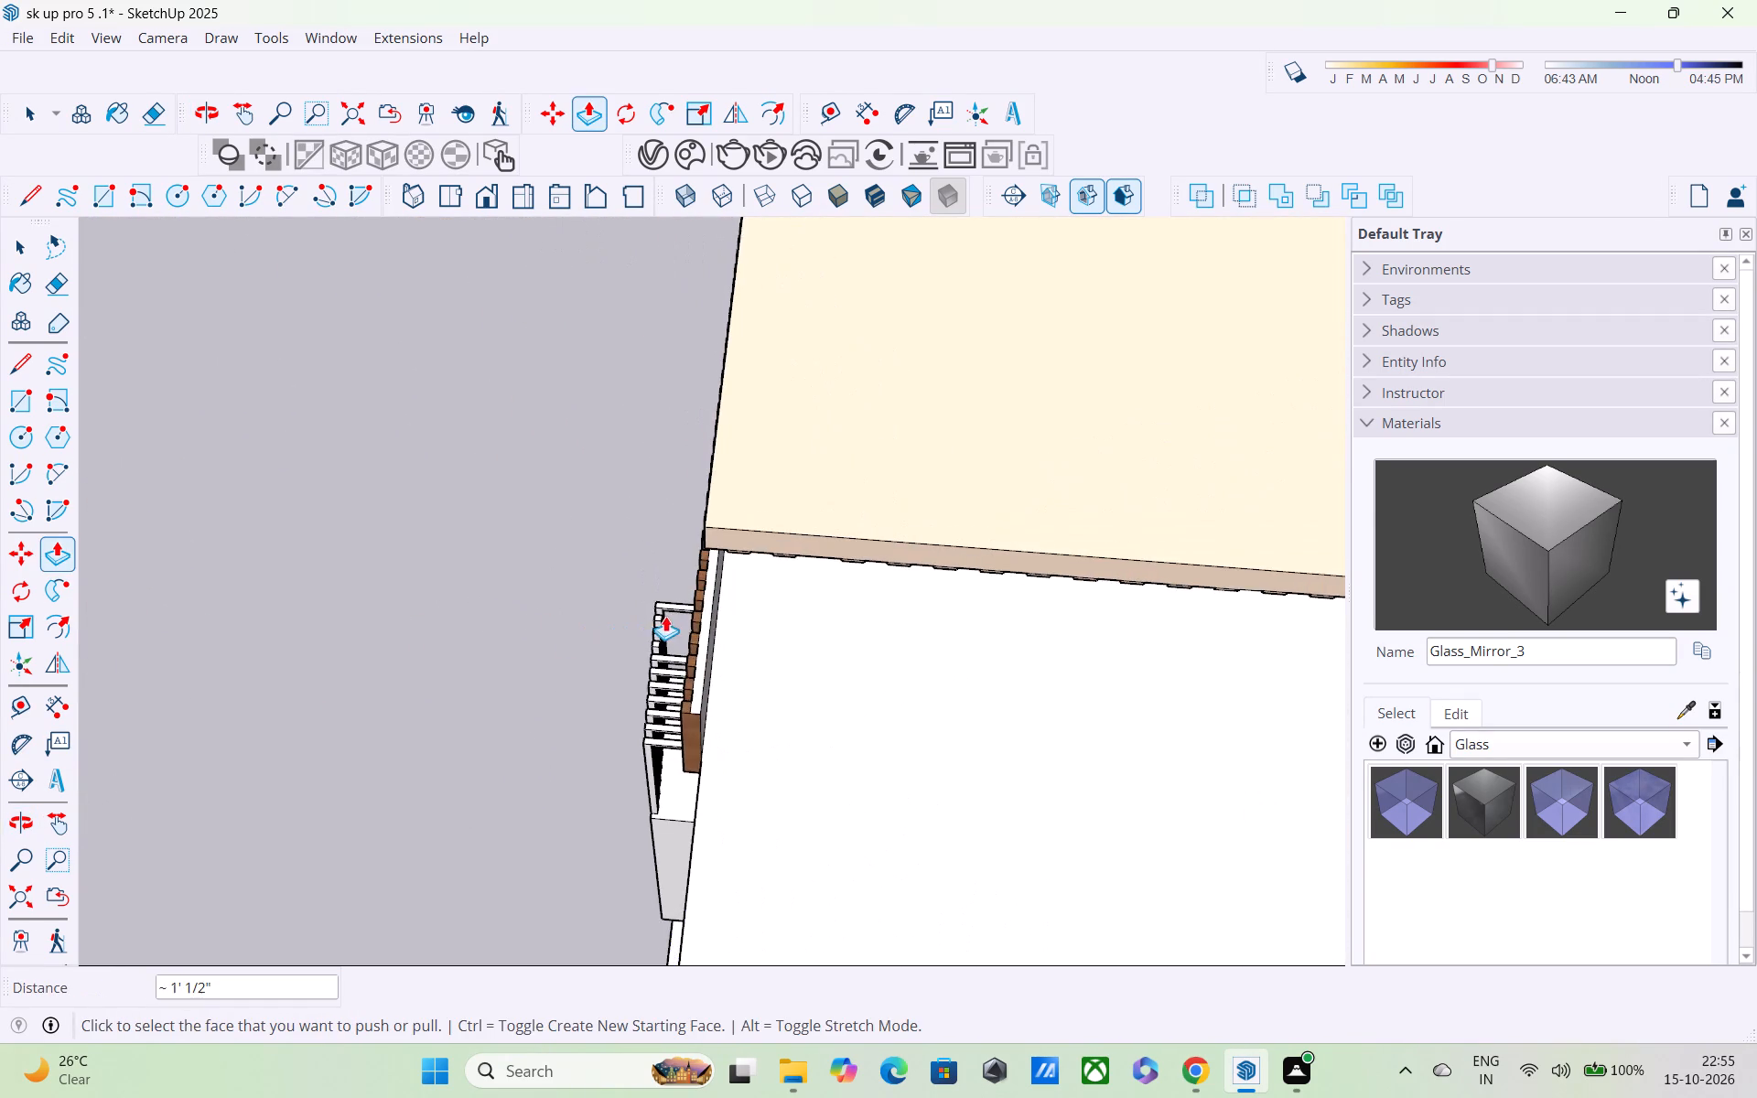
scroll(665, 616, "up", 8)
middle_click_drag(669, 627, 641, 496)
scroll(640, 652, "up", 5)
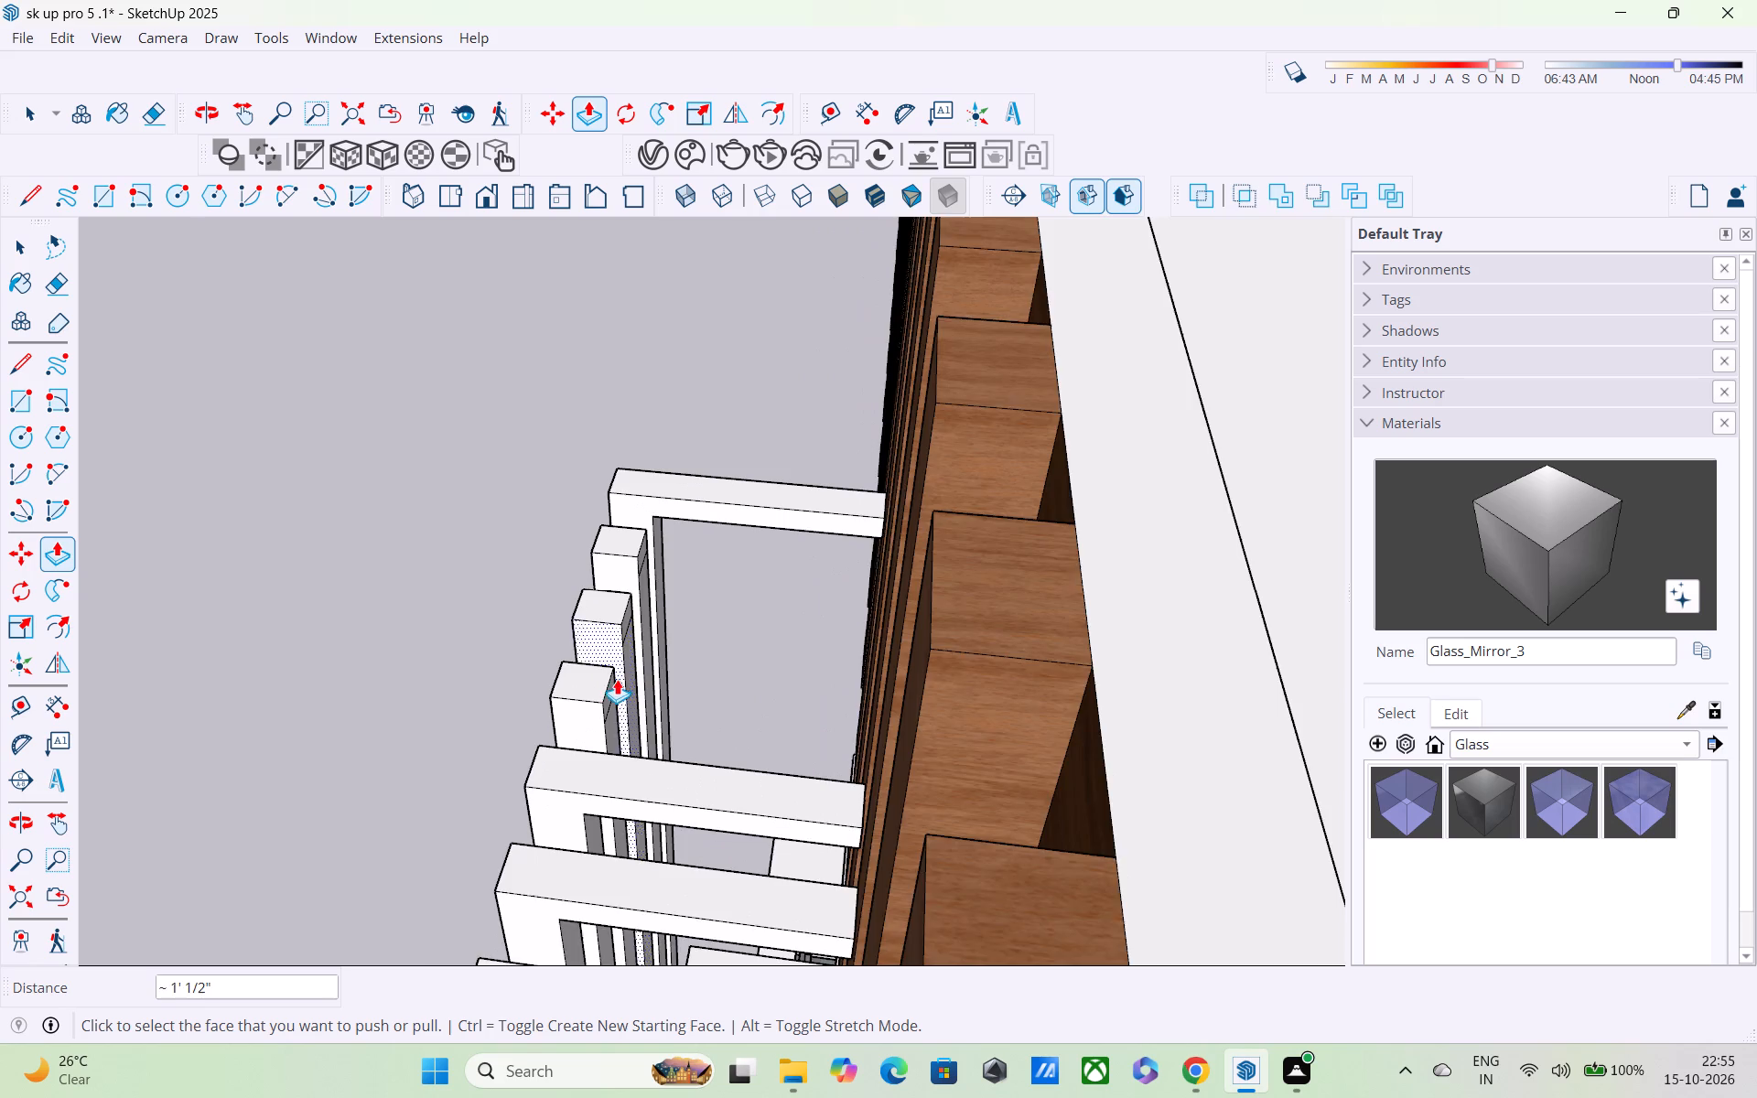
scroll(617, 679, "up", 4)
left_click(610, 695)
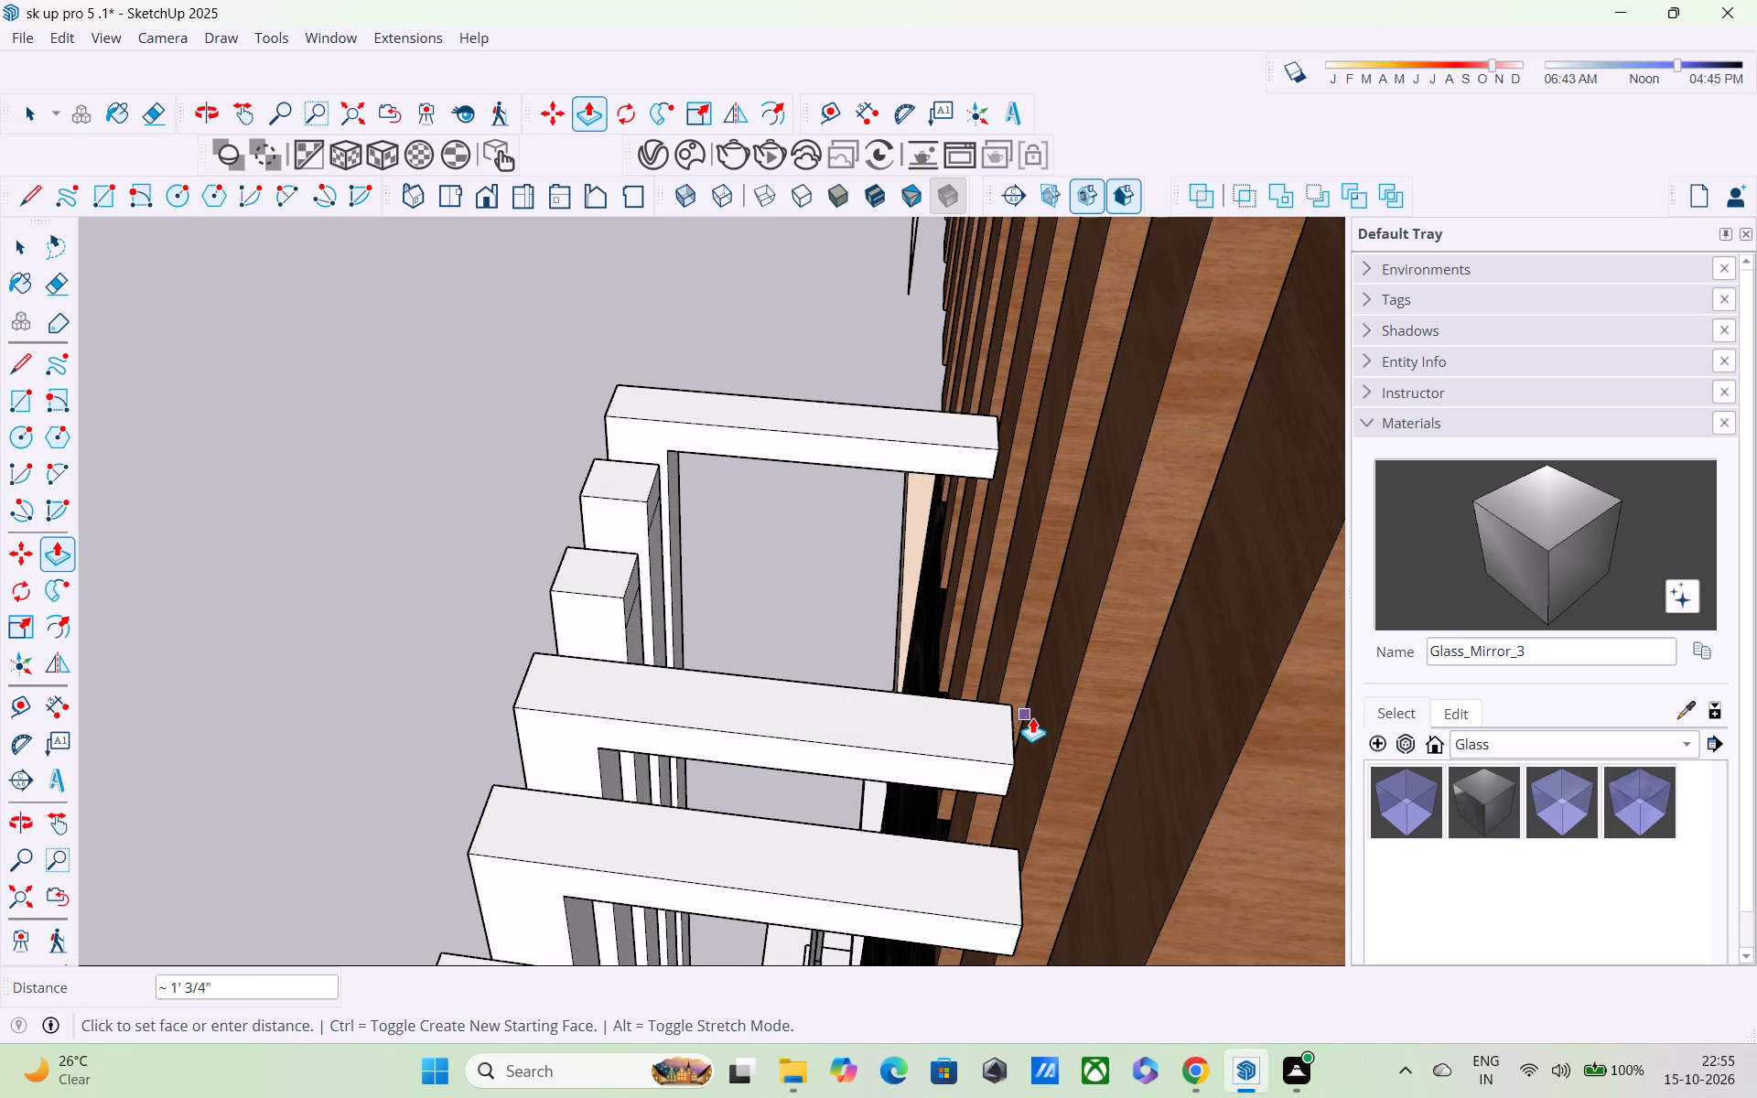
left_click(1038, 717)
Extrude the small wall-facing top face of the nearer of the two remaining armless posts about 1' 1 1/16" toward the wood-slat wall.
left_click(644, 572)
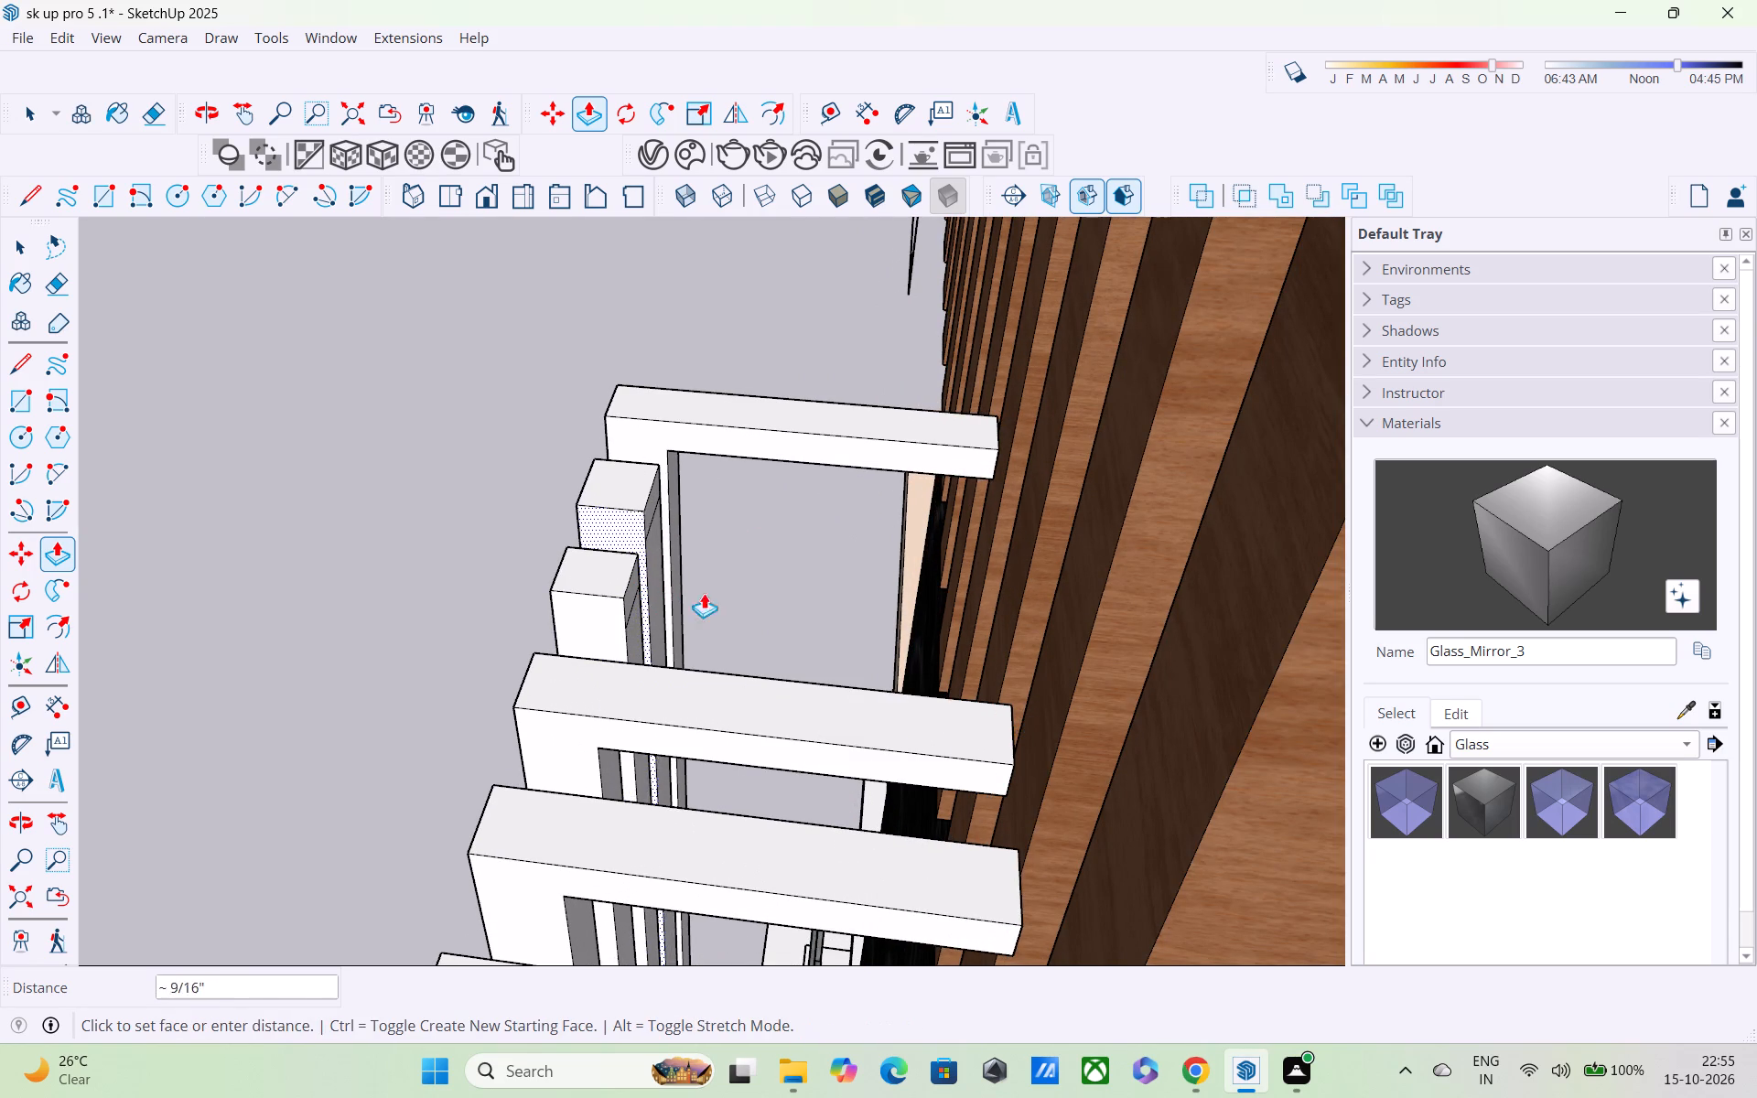
key("Escape")
left_click(633, 578)
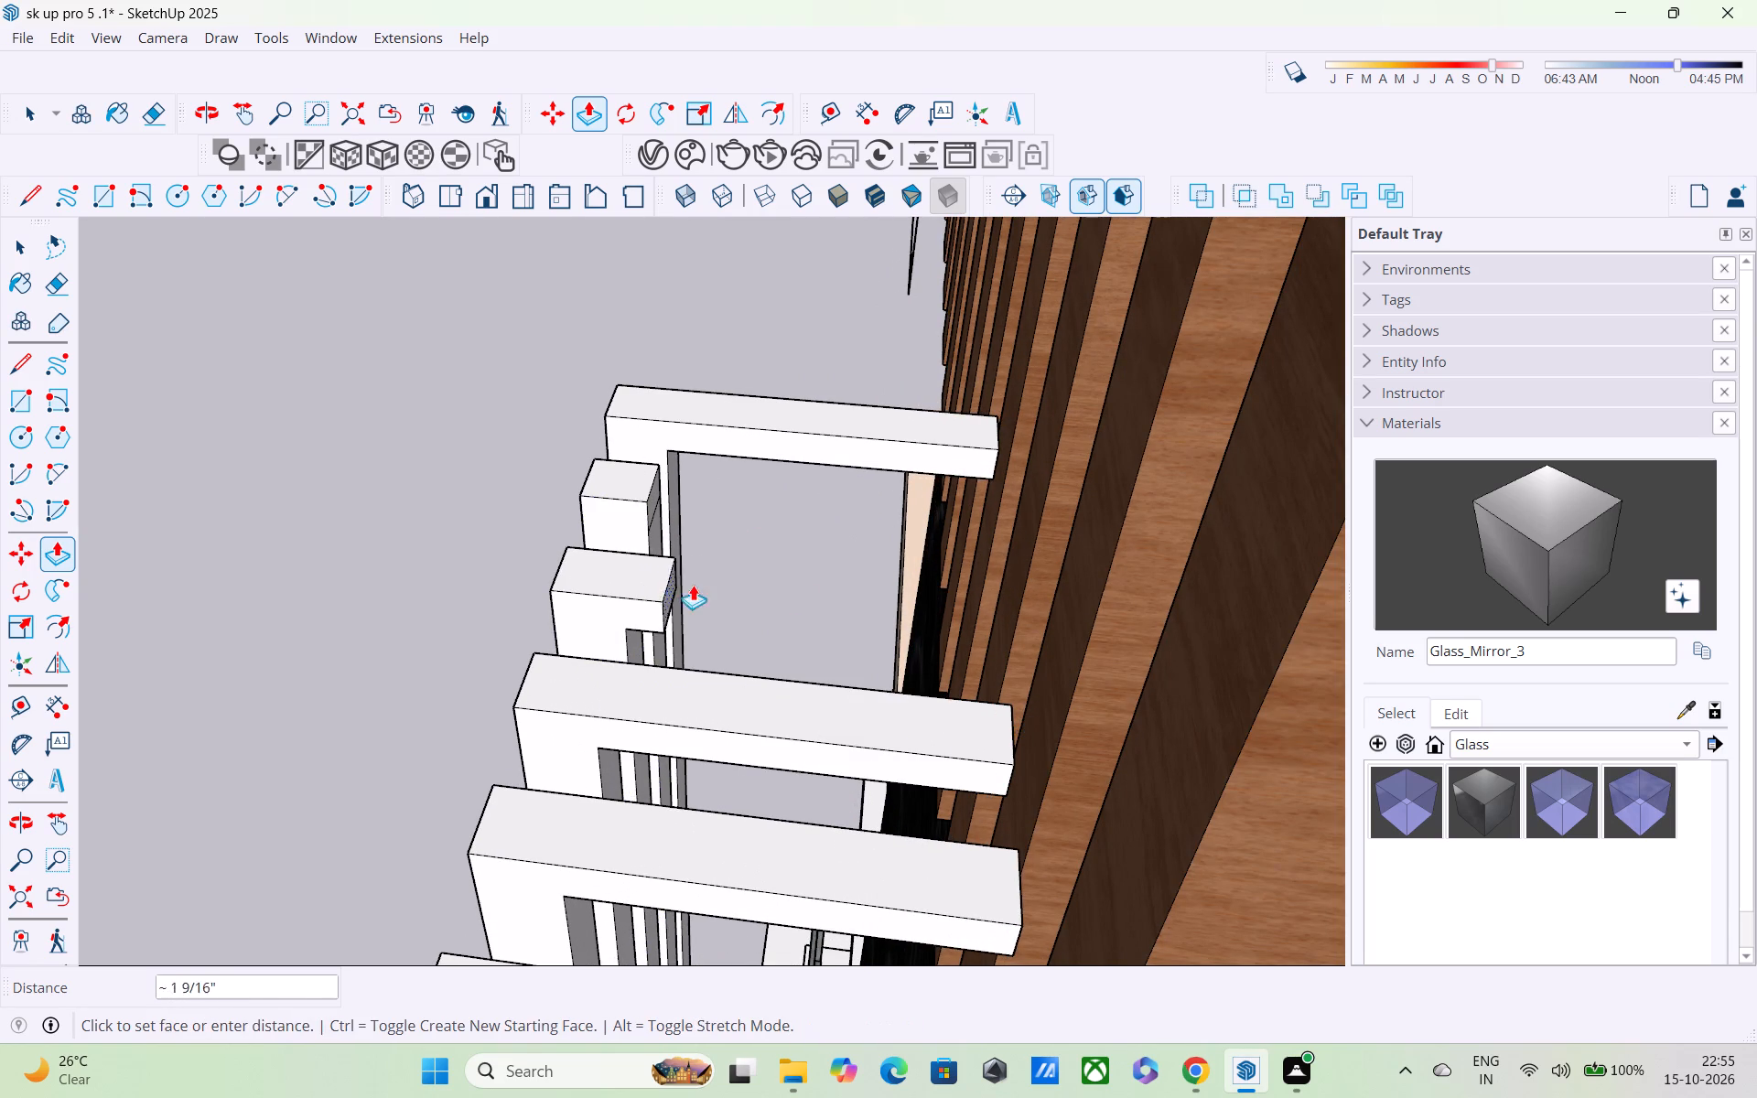
left_click(1028, 587)
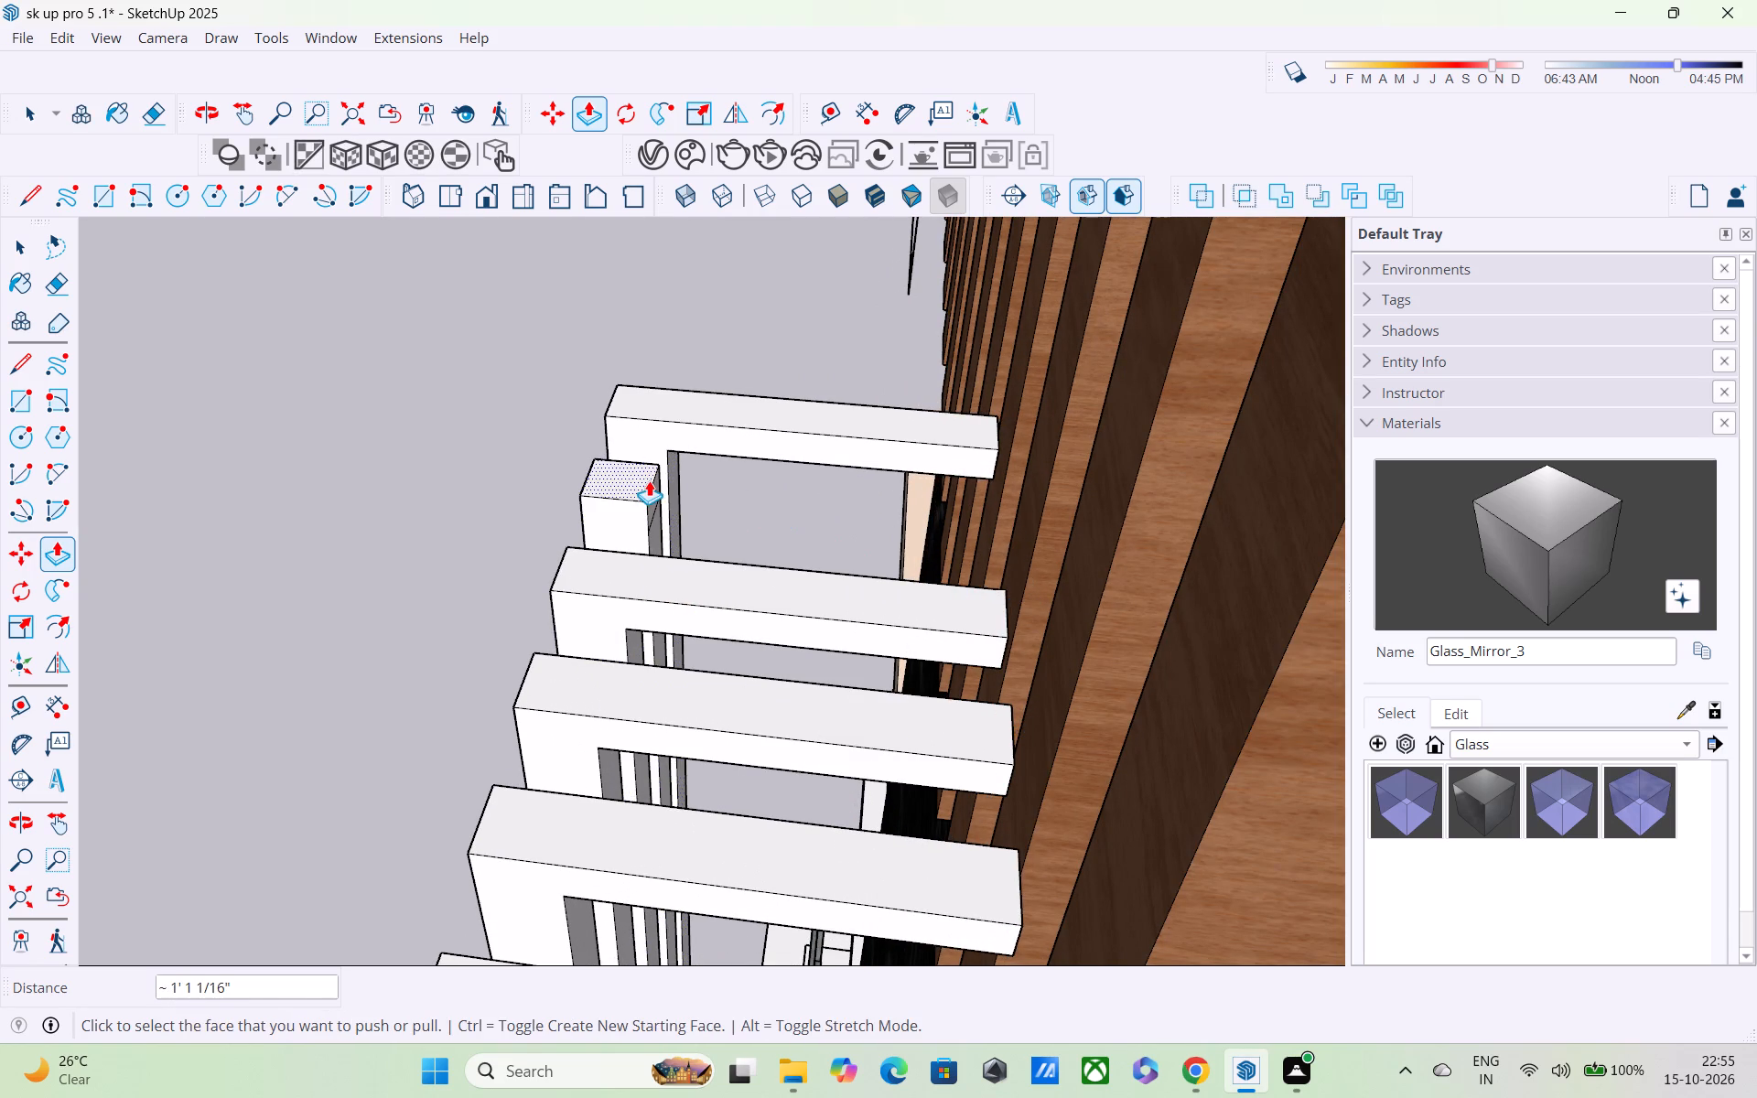
Extrude the small wall-facing top face of the last armless post about 1' 1 5/16" toward the wood-slat wall.
left_click(663, 491)
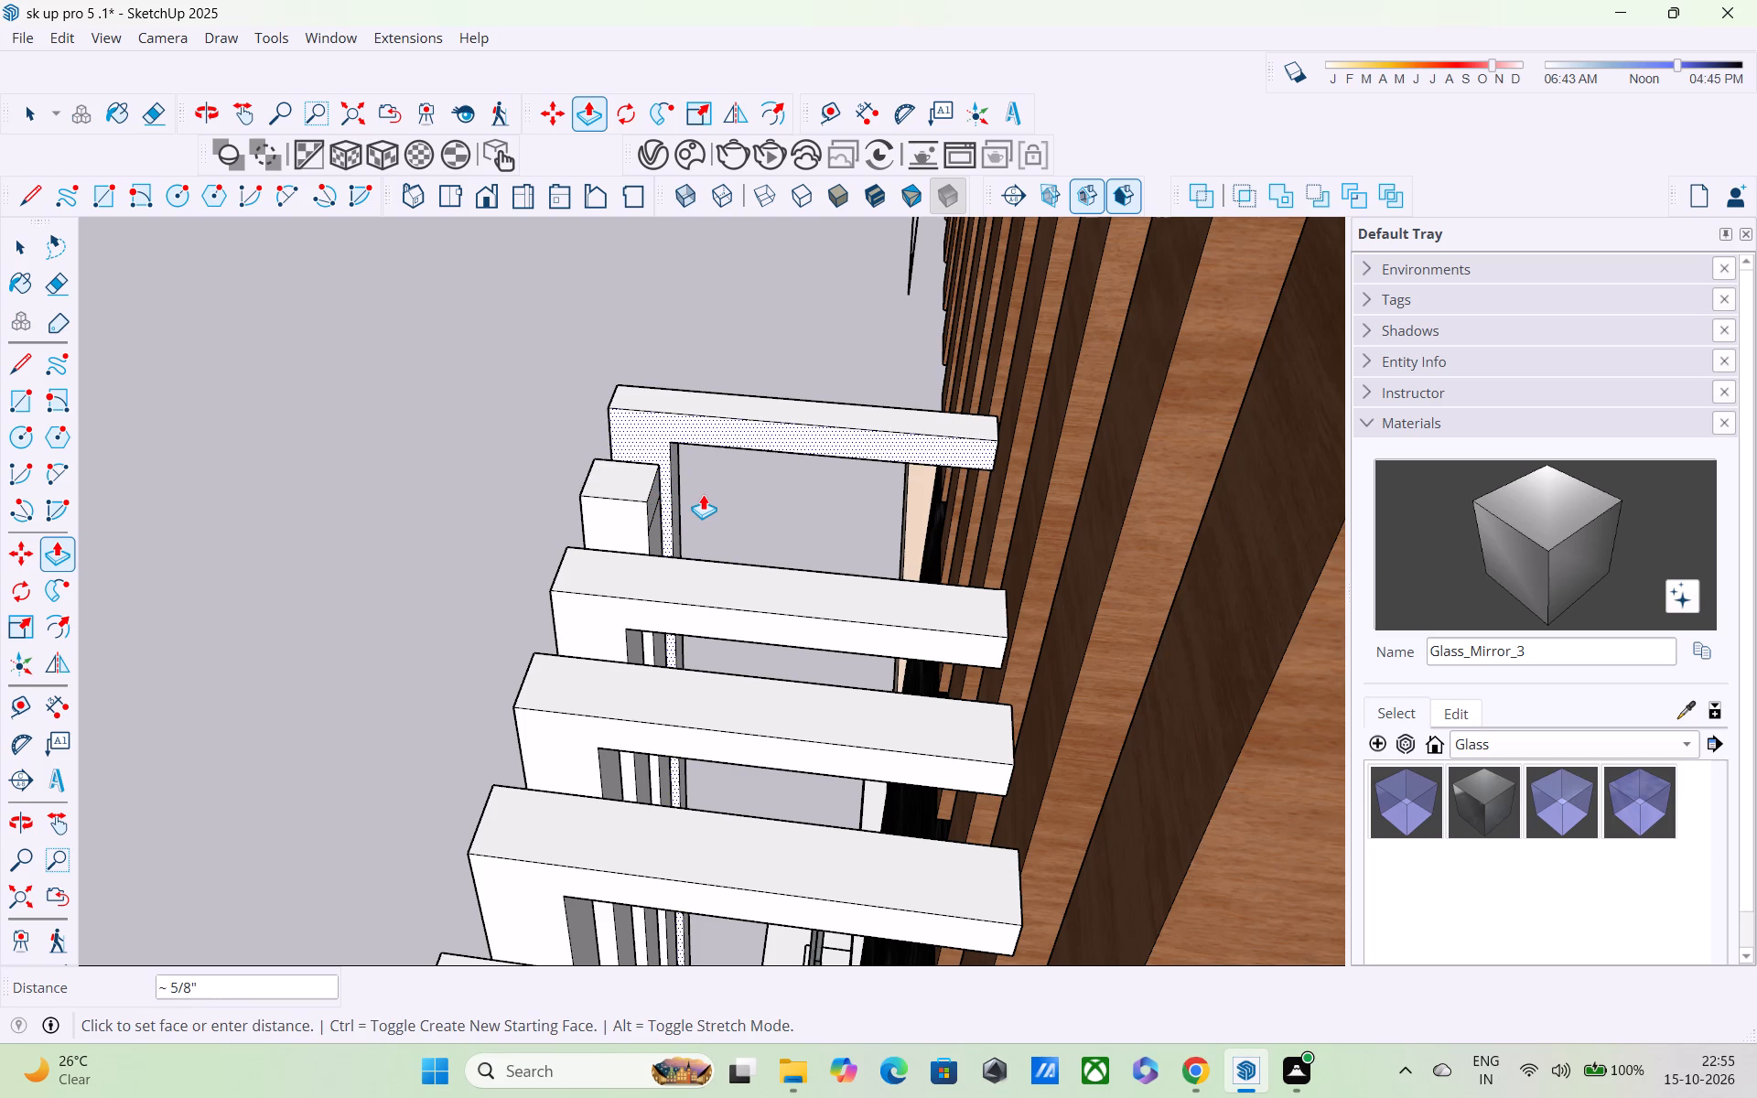
key("Escape")
scroll(644, 493, "up", 7)
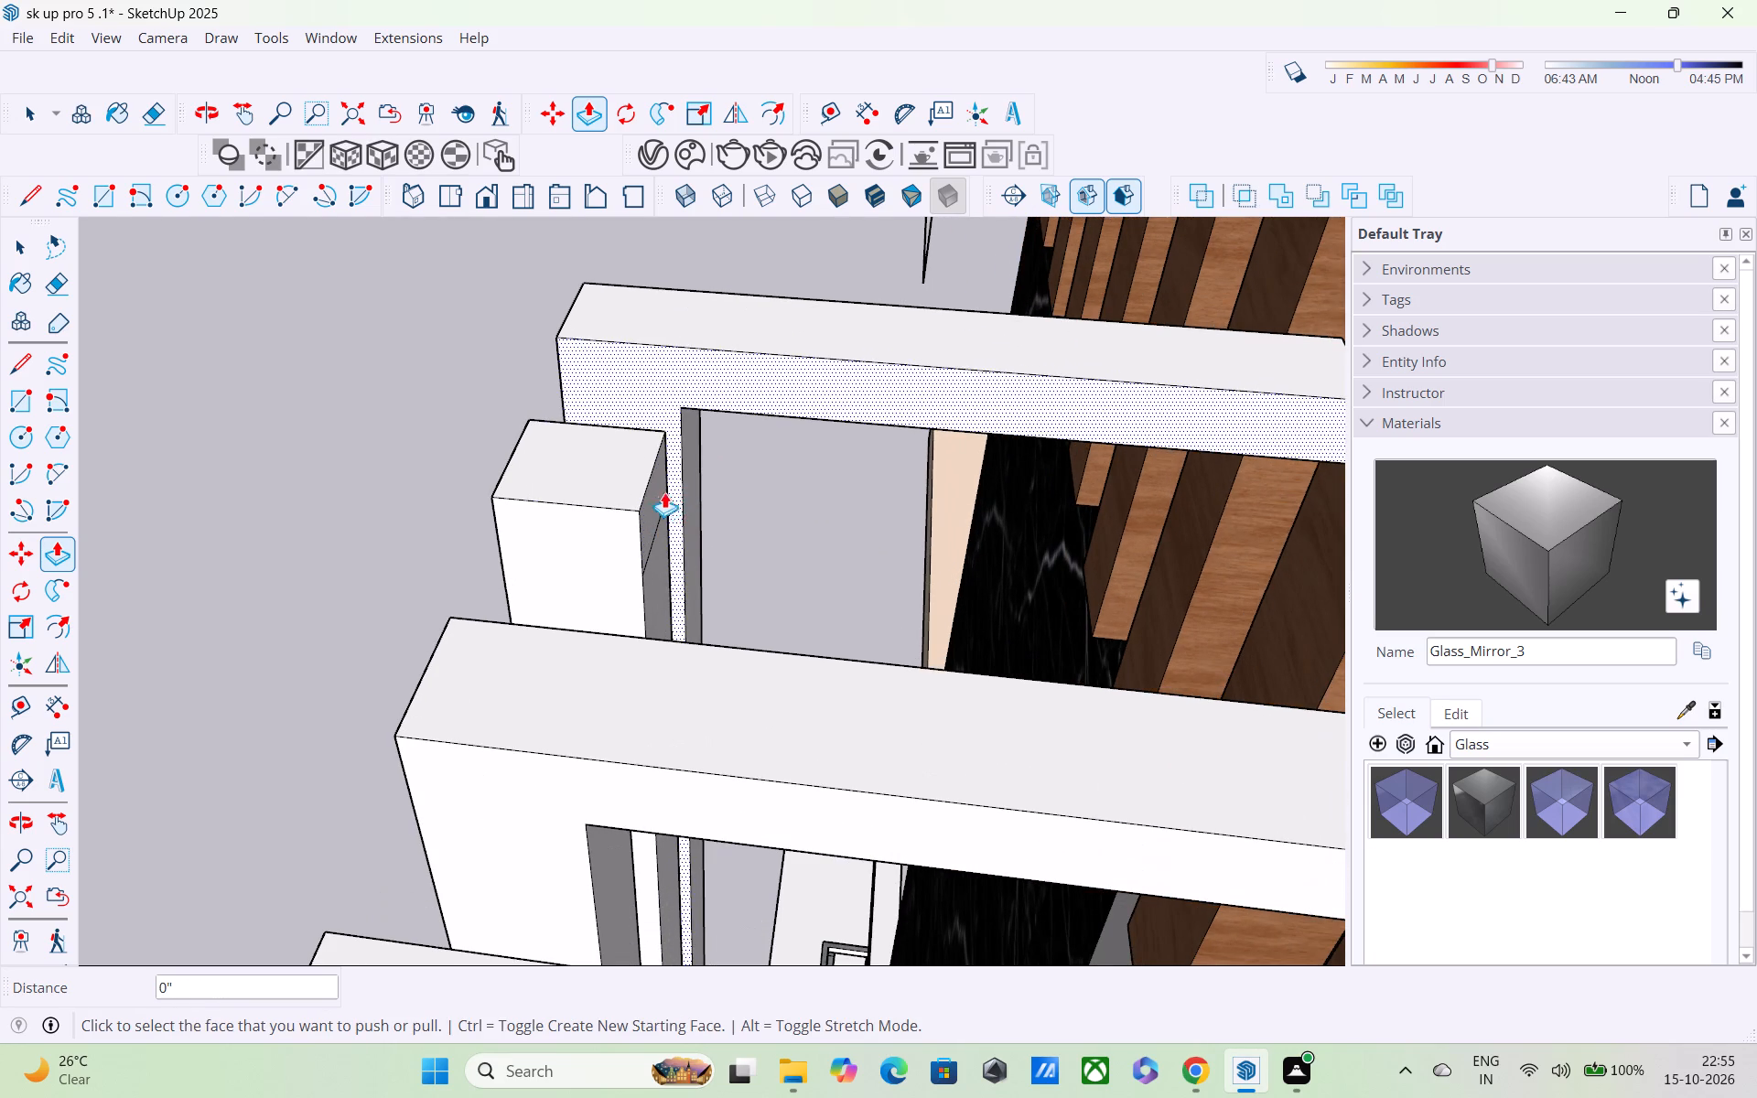
left_click(655, 490)
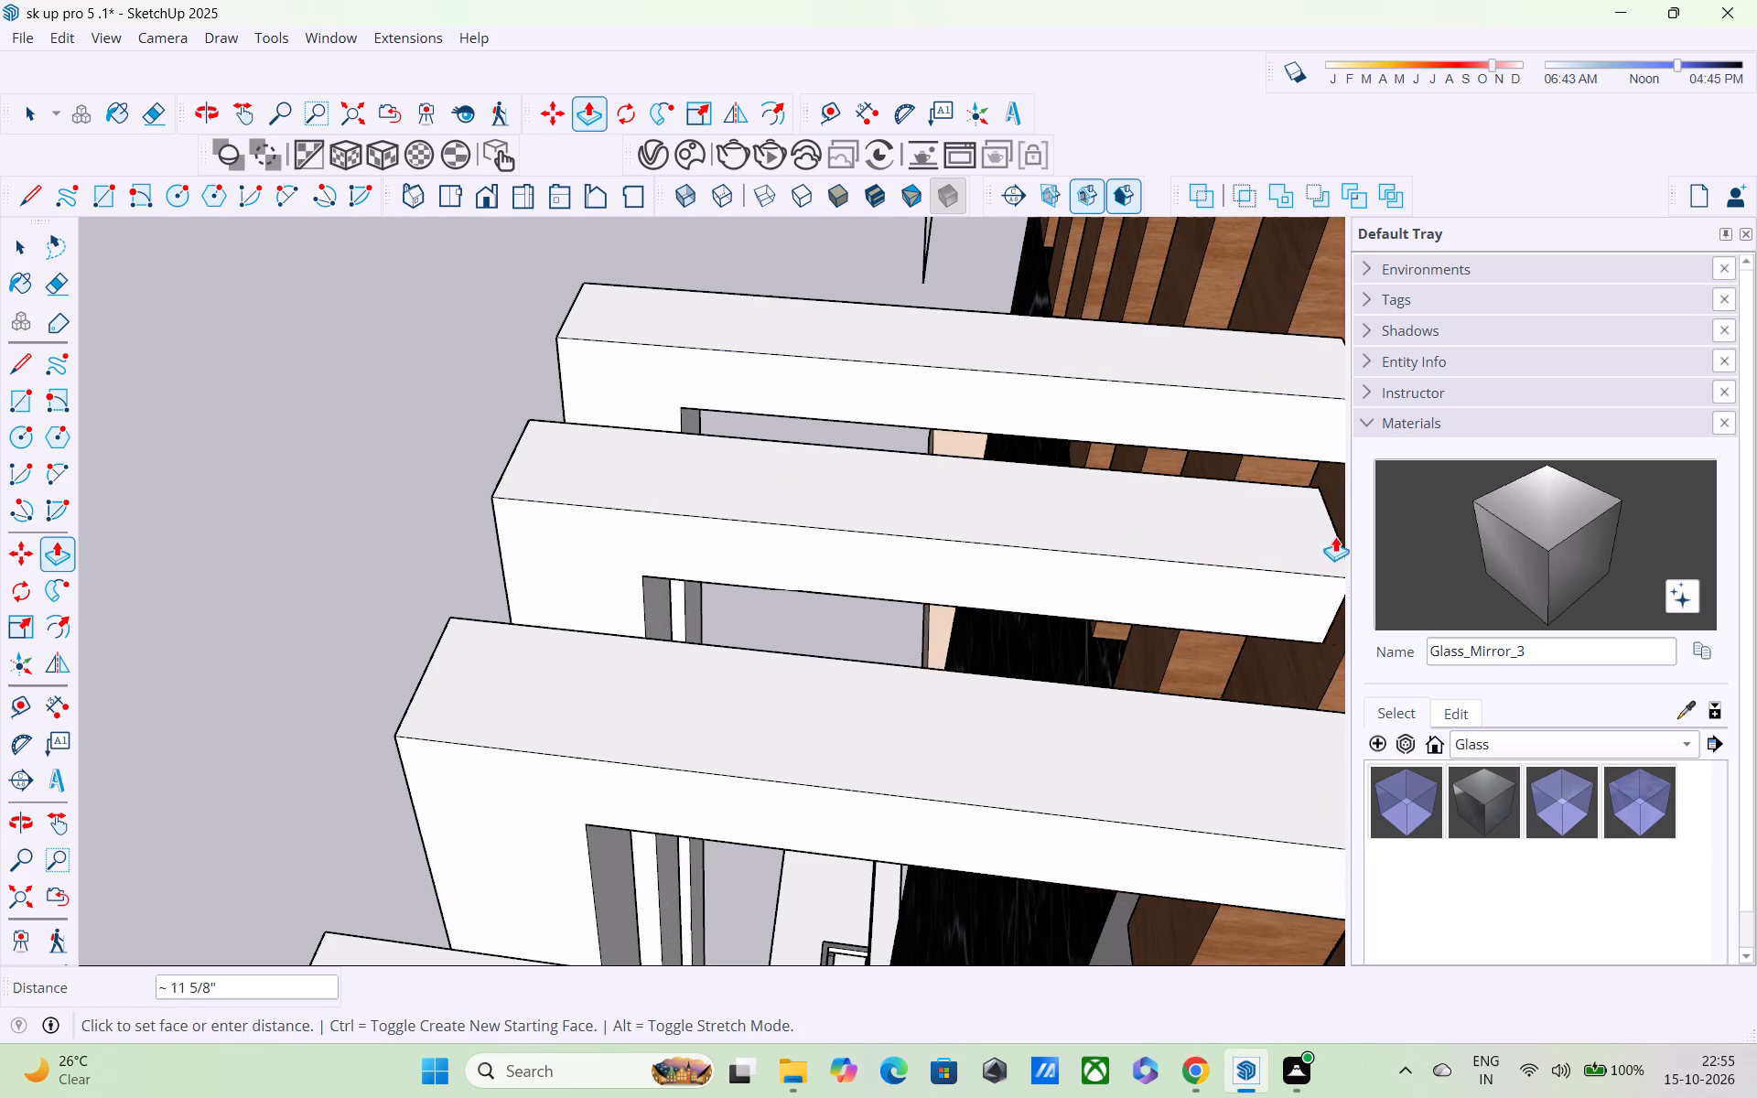
middle_click_drag(1345, 530, 1109, 475, "shift")
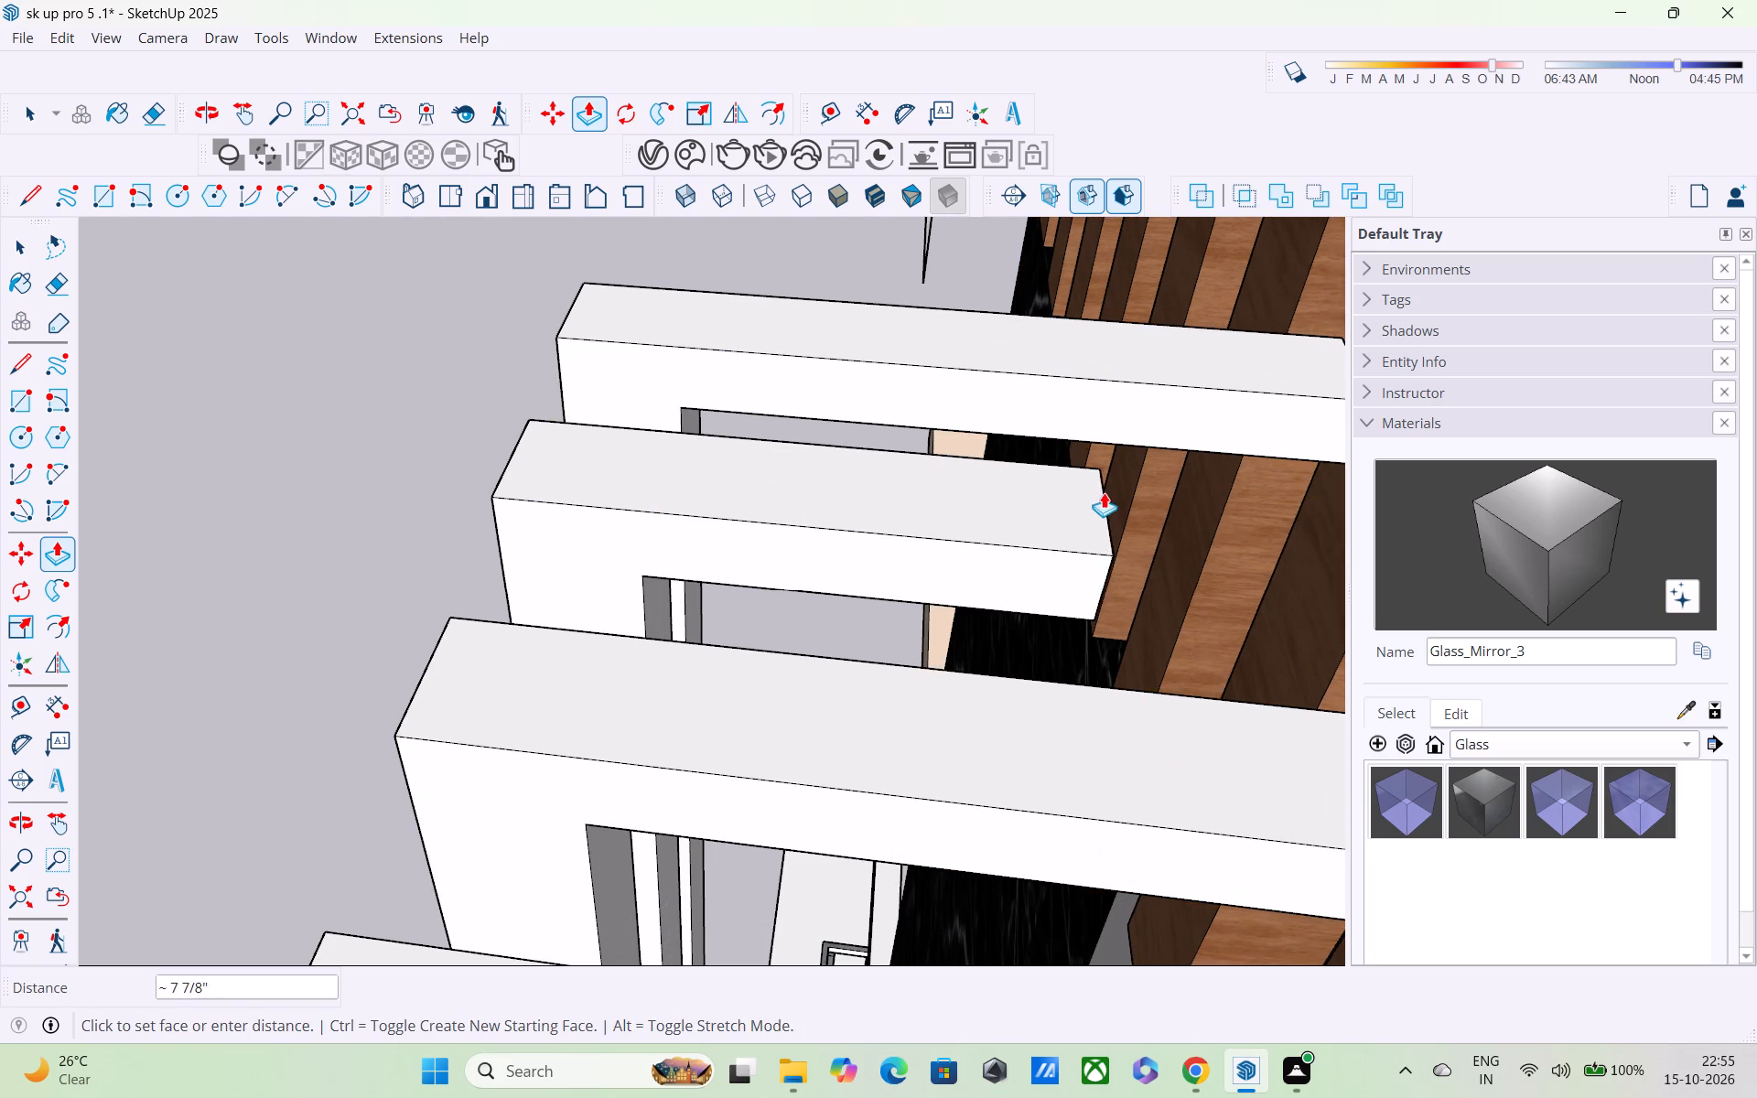
middle_click_drag(1104, 492, 813, 435, "shift")
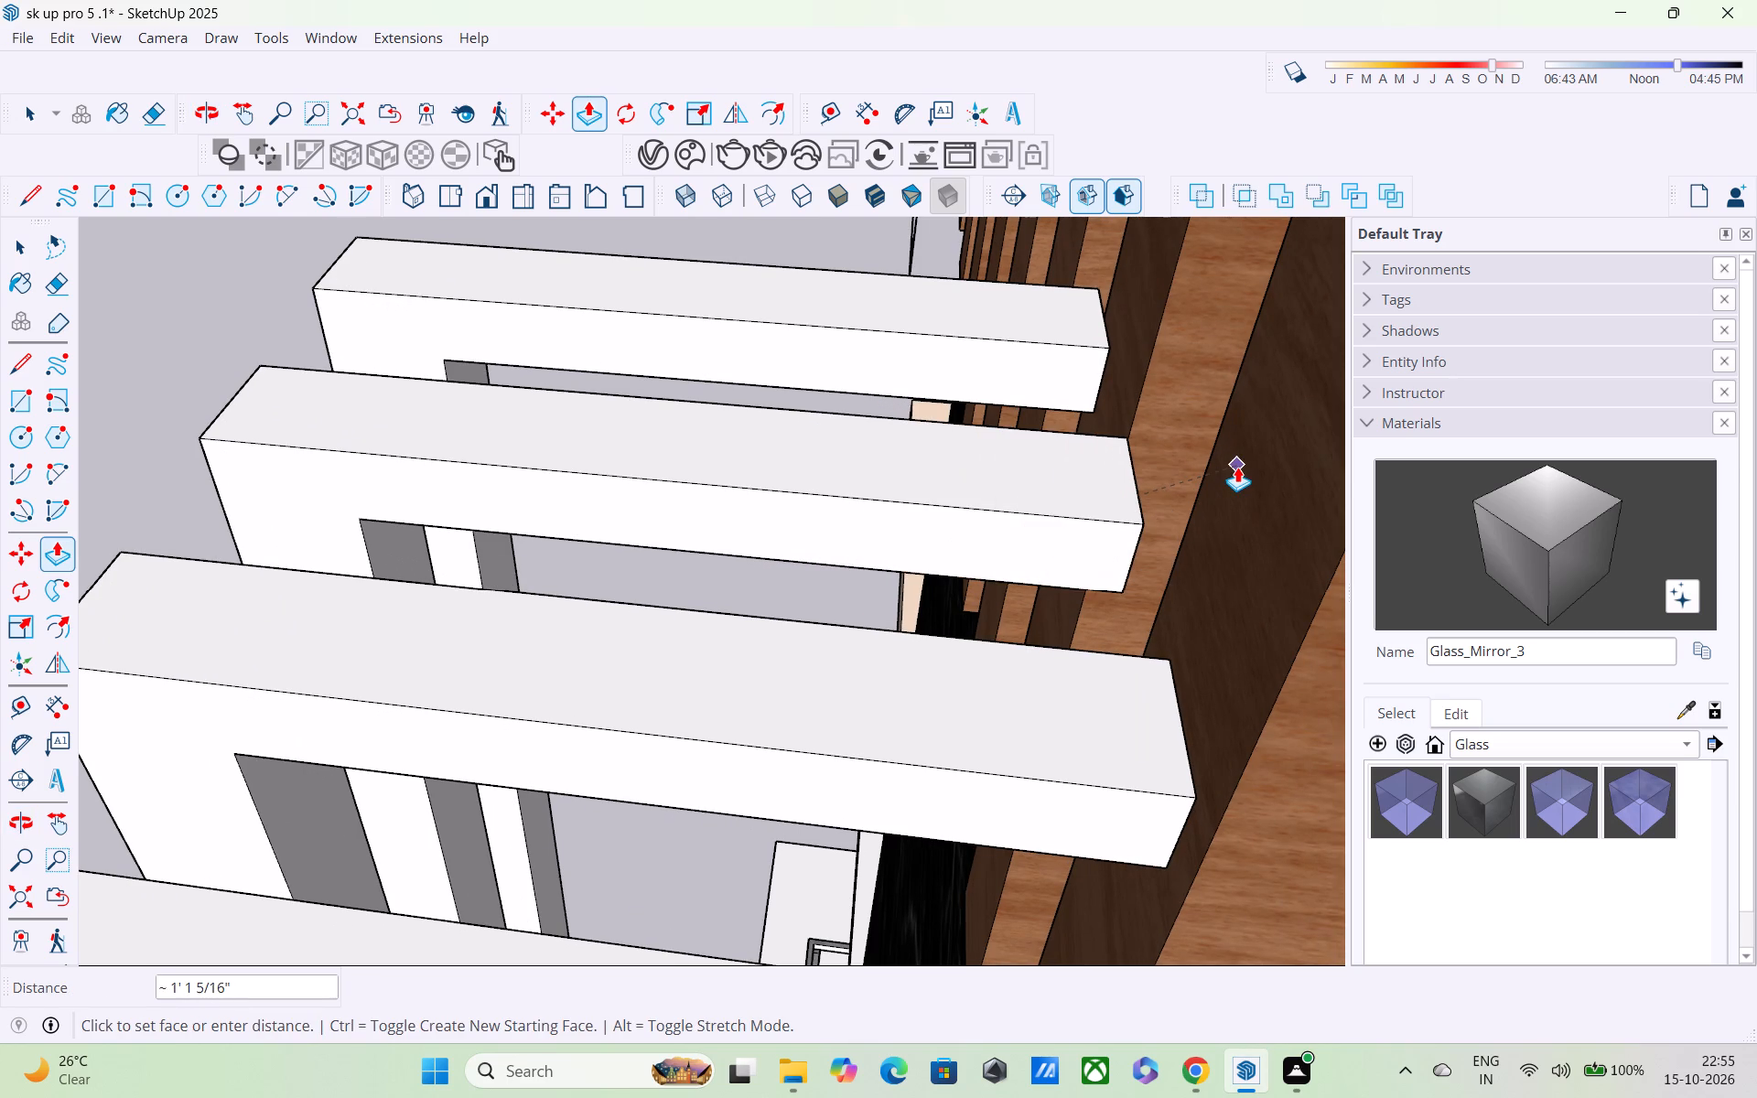
left_click(1237, 467)
Examine the full row of posts and arms against the wood-slat wall from the front, the roof and both ends.
scroll(1006, 465, "down", 6)
middle_click_drag(836, 479, 1264, 274)
scroll(1275, 258, "up", 1)
scroll(1272, 266, "down", 3)
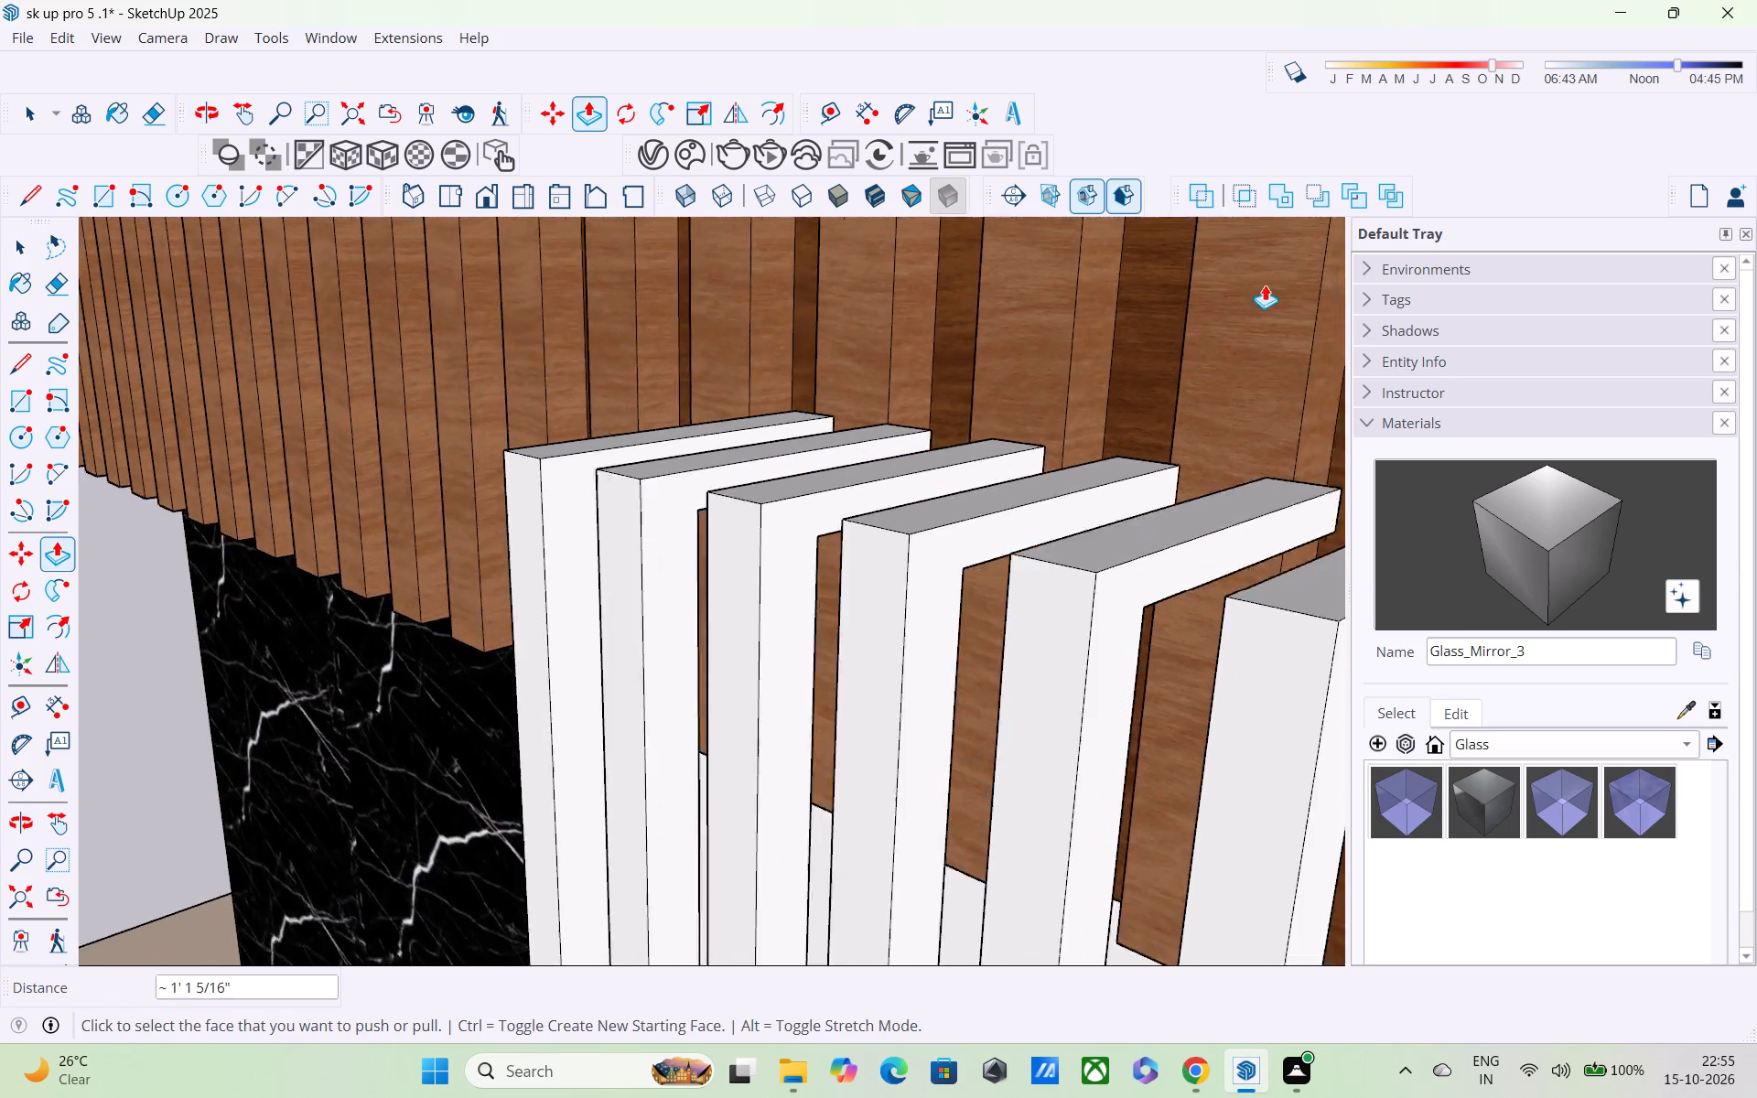
scroll(1265, 285, "down", 10)
scroll(546, 832, "down", 2)
middle_click_drag(505, 837, 596, 623, "shift")
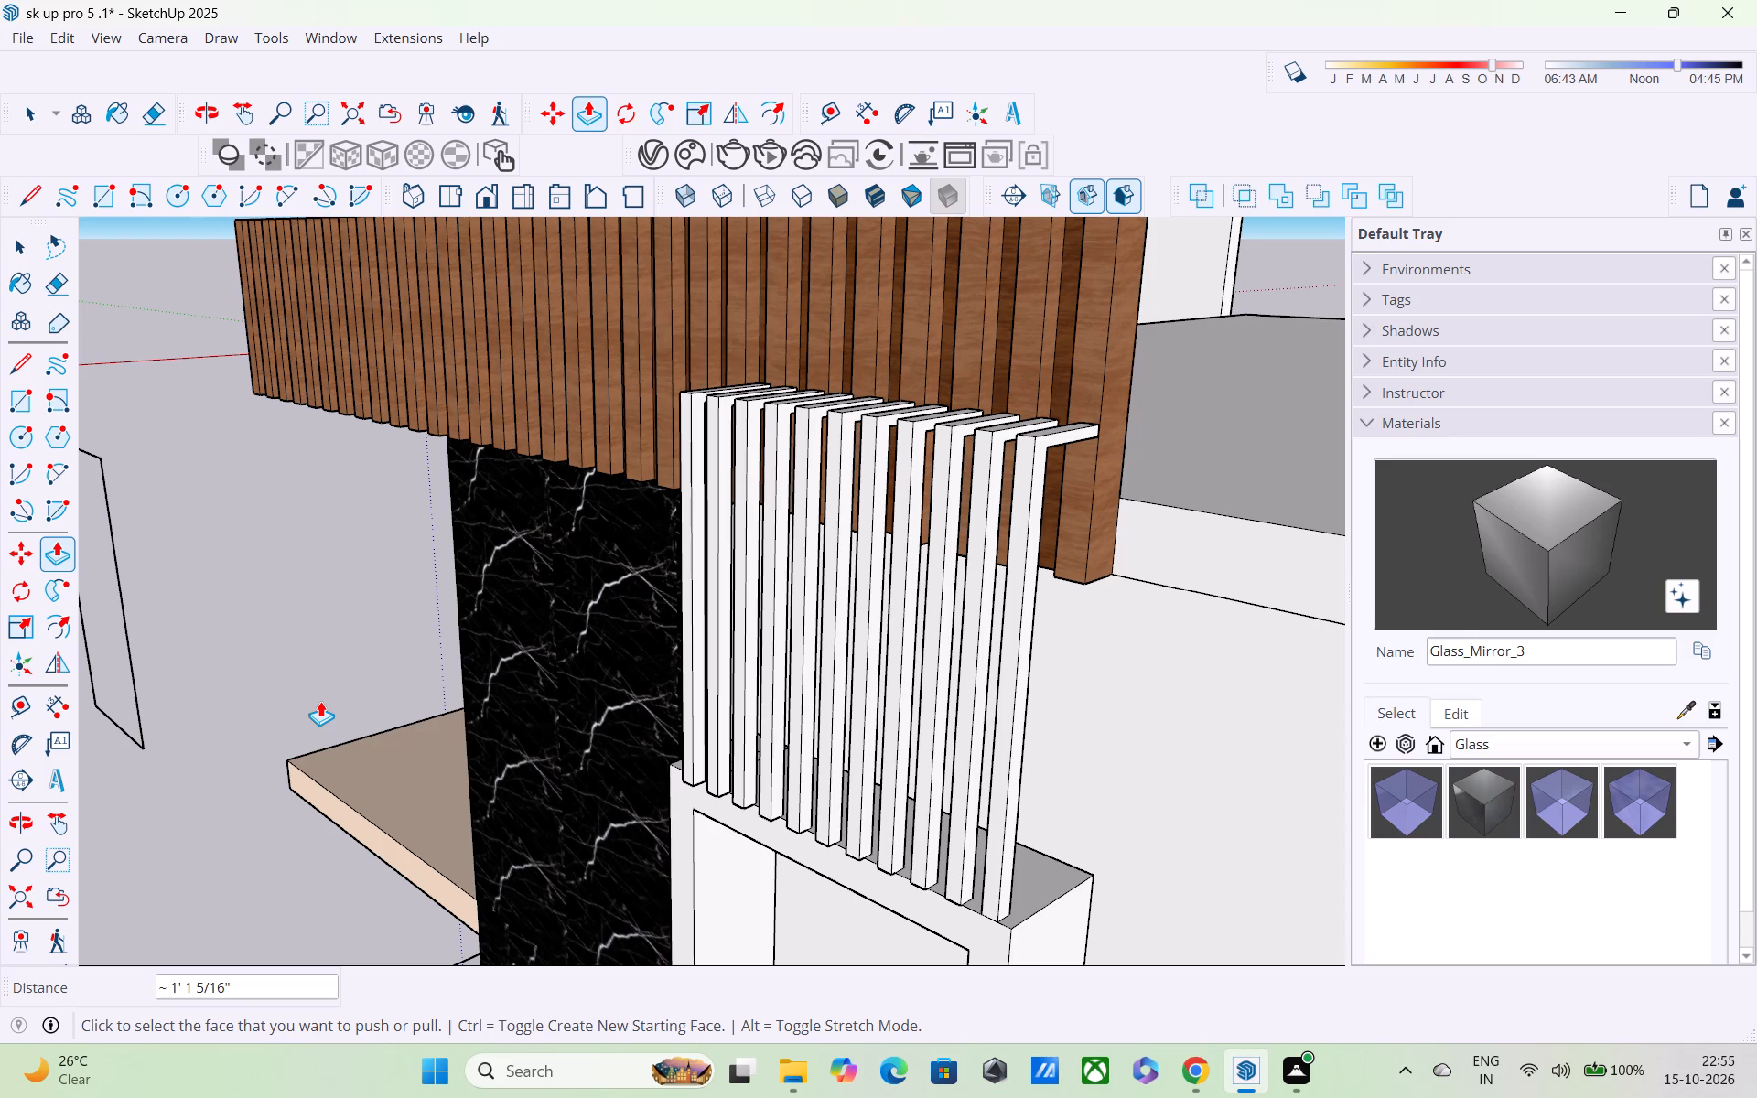
middle_click_drag(378, 793, 81, 780, "shift")
scroll(280, 799, "up", 4)
middle_click_drag(306, 800, 131, 793)
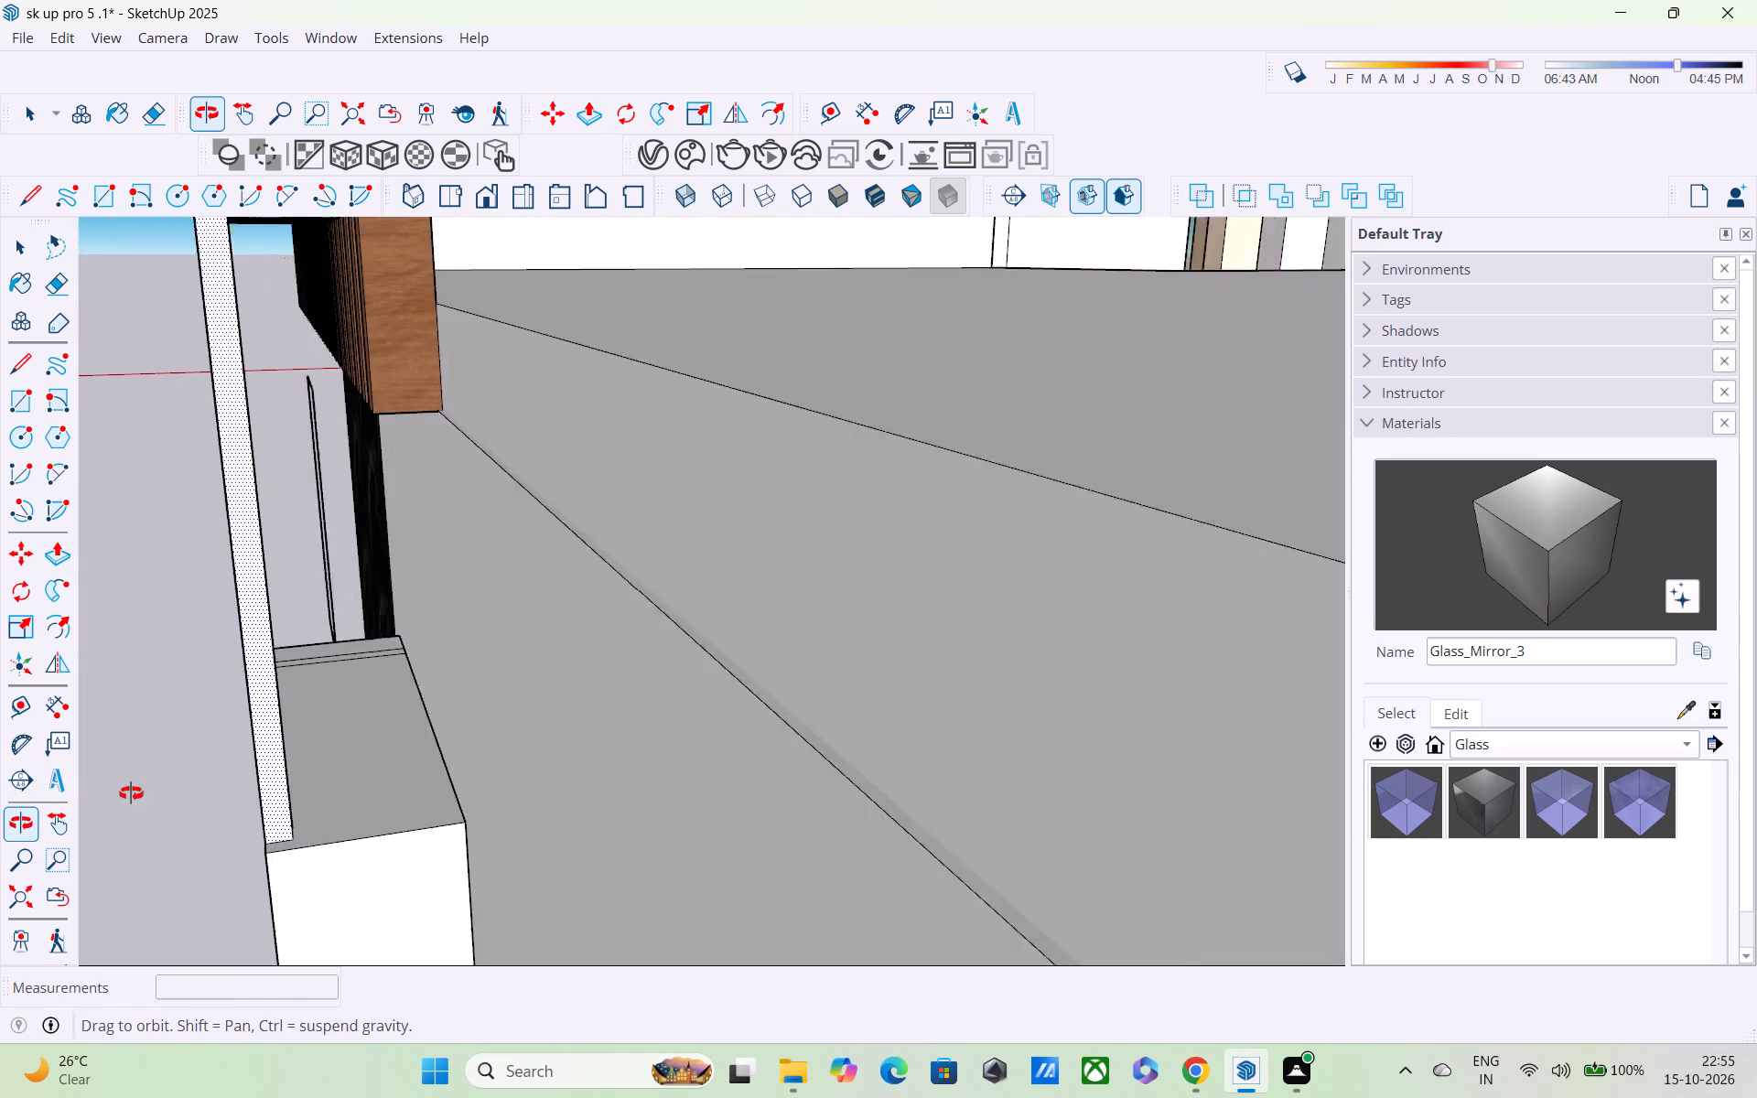
middle_click_drag(131, 793, 141, 786)
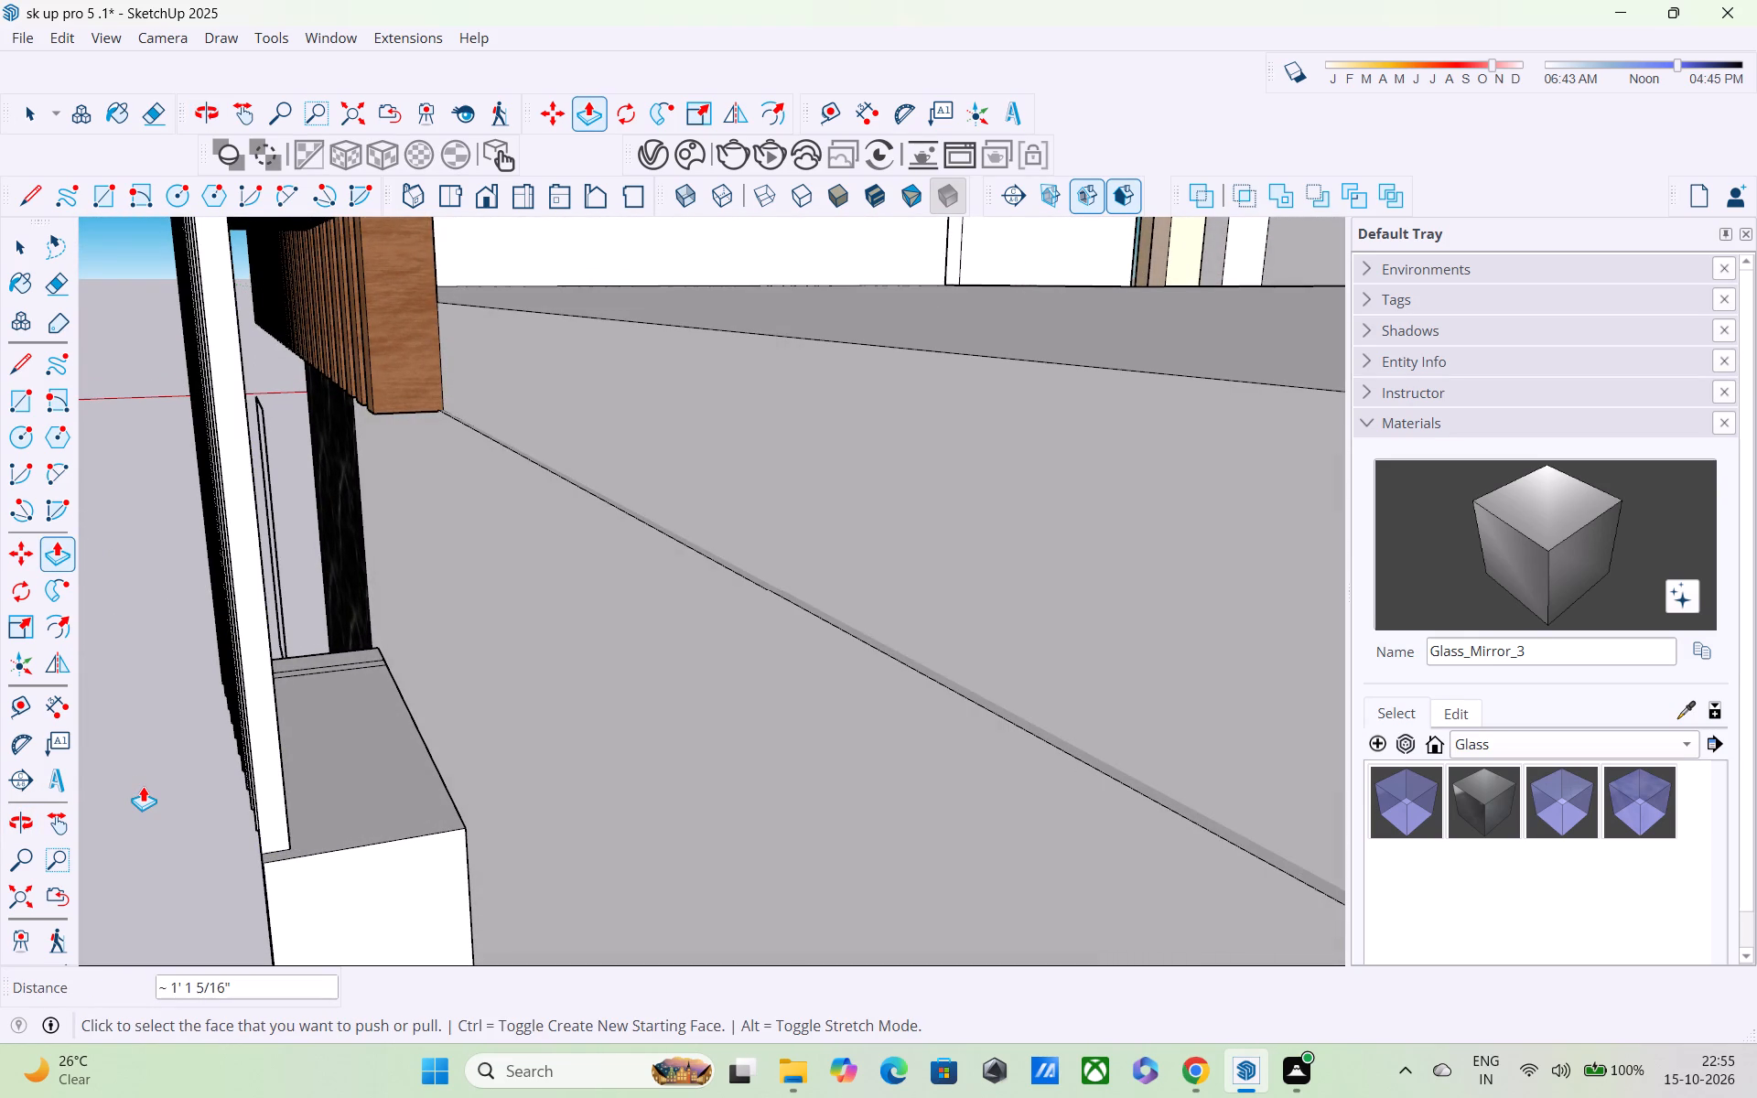
scroll(151, 767, "down", 1)
middle_click_drag(174, 793, 281, 890)
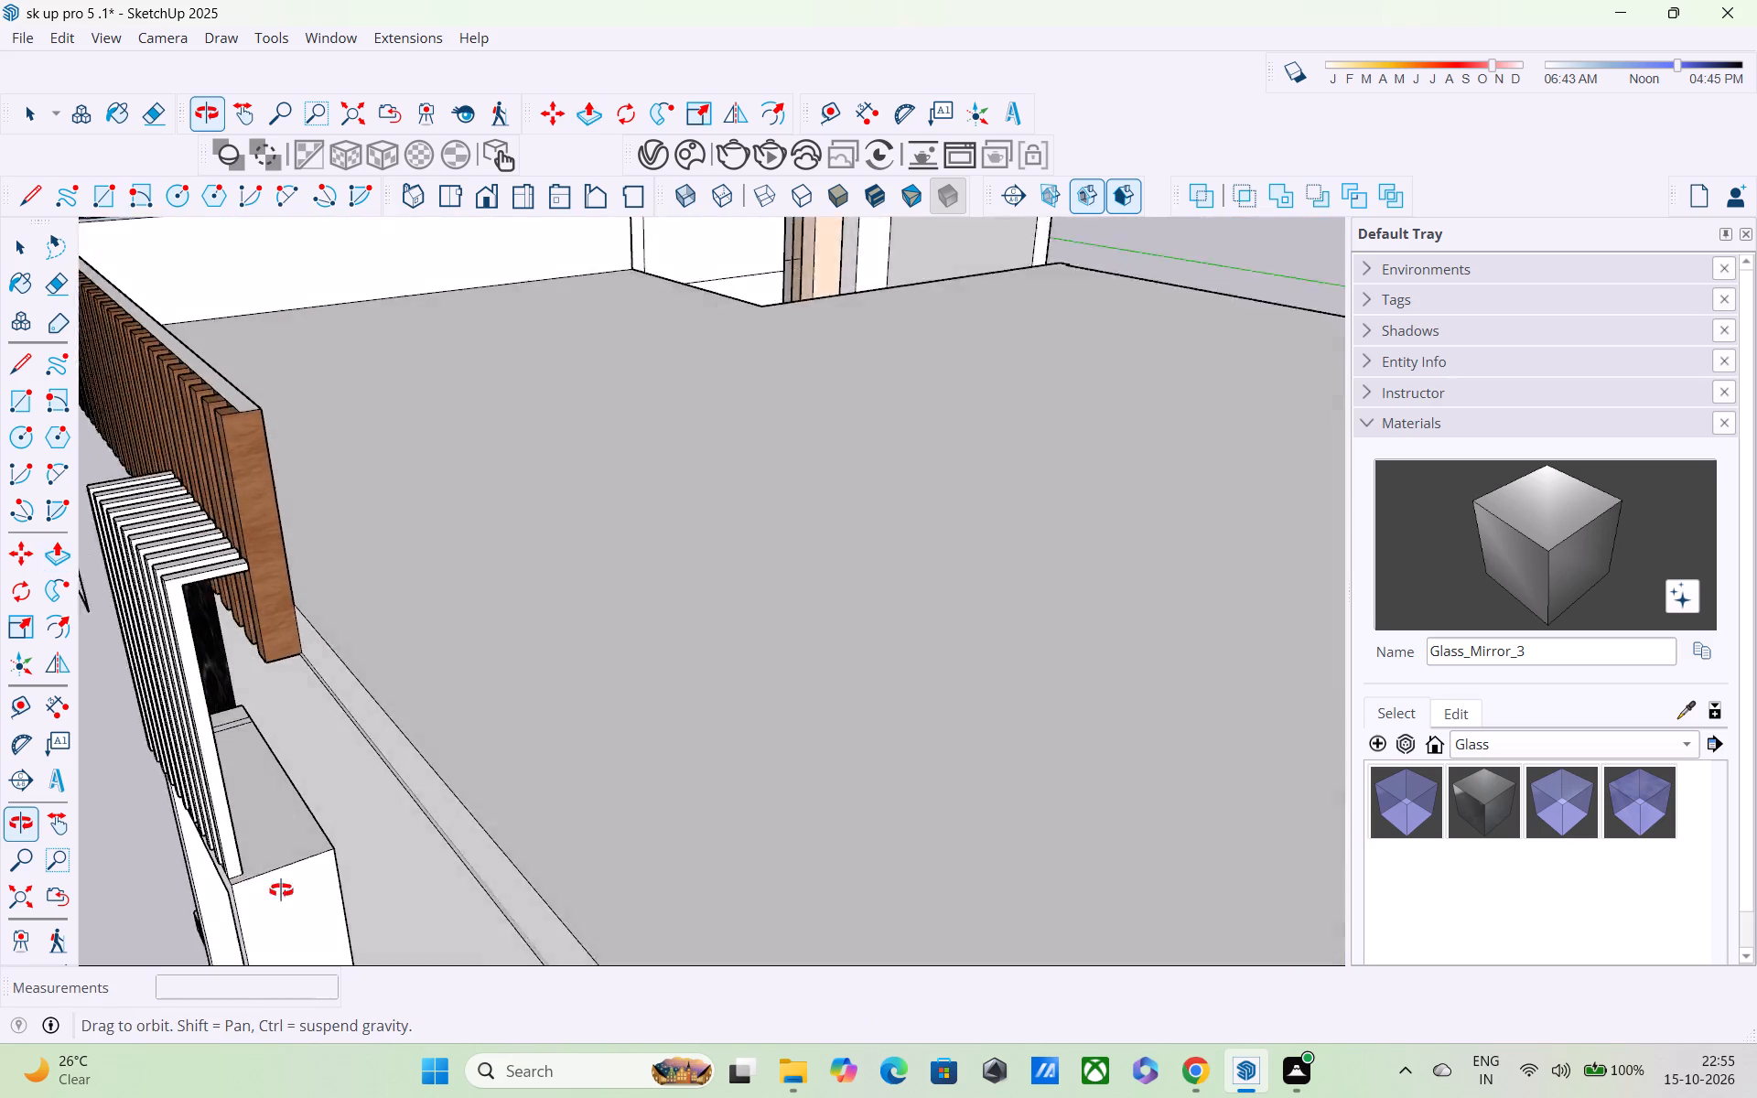
middle_click_drag(281, 890, 302, 902)
middle_click_drag(265, 862, 596, 740)
scroll(206, 818, "down", 4)
middle_click_drag(284, 823, 561, 821)
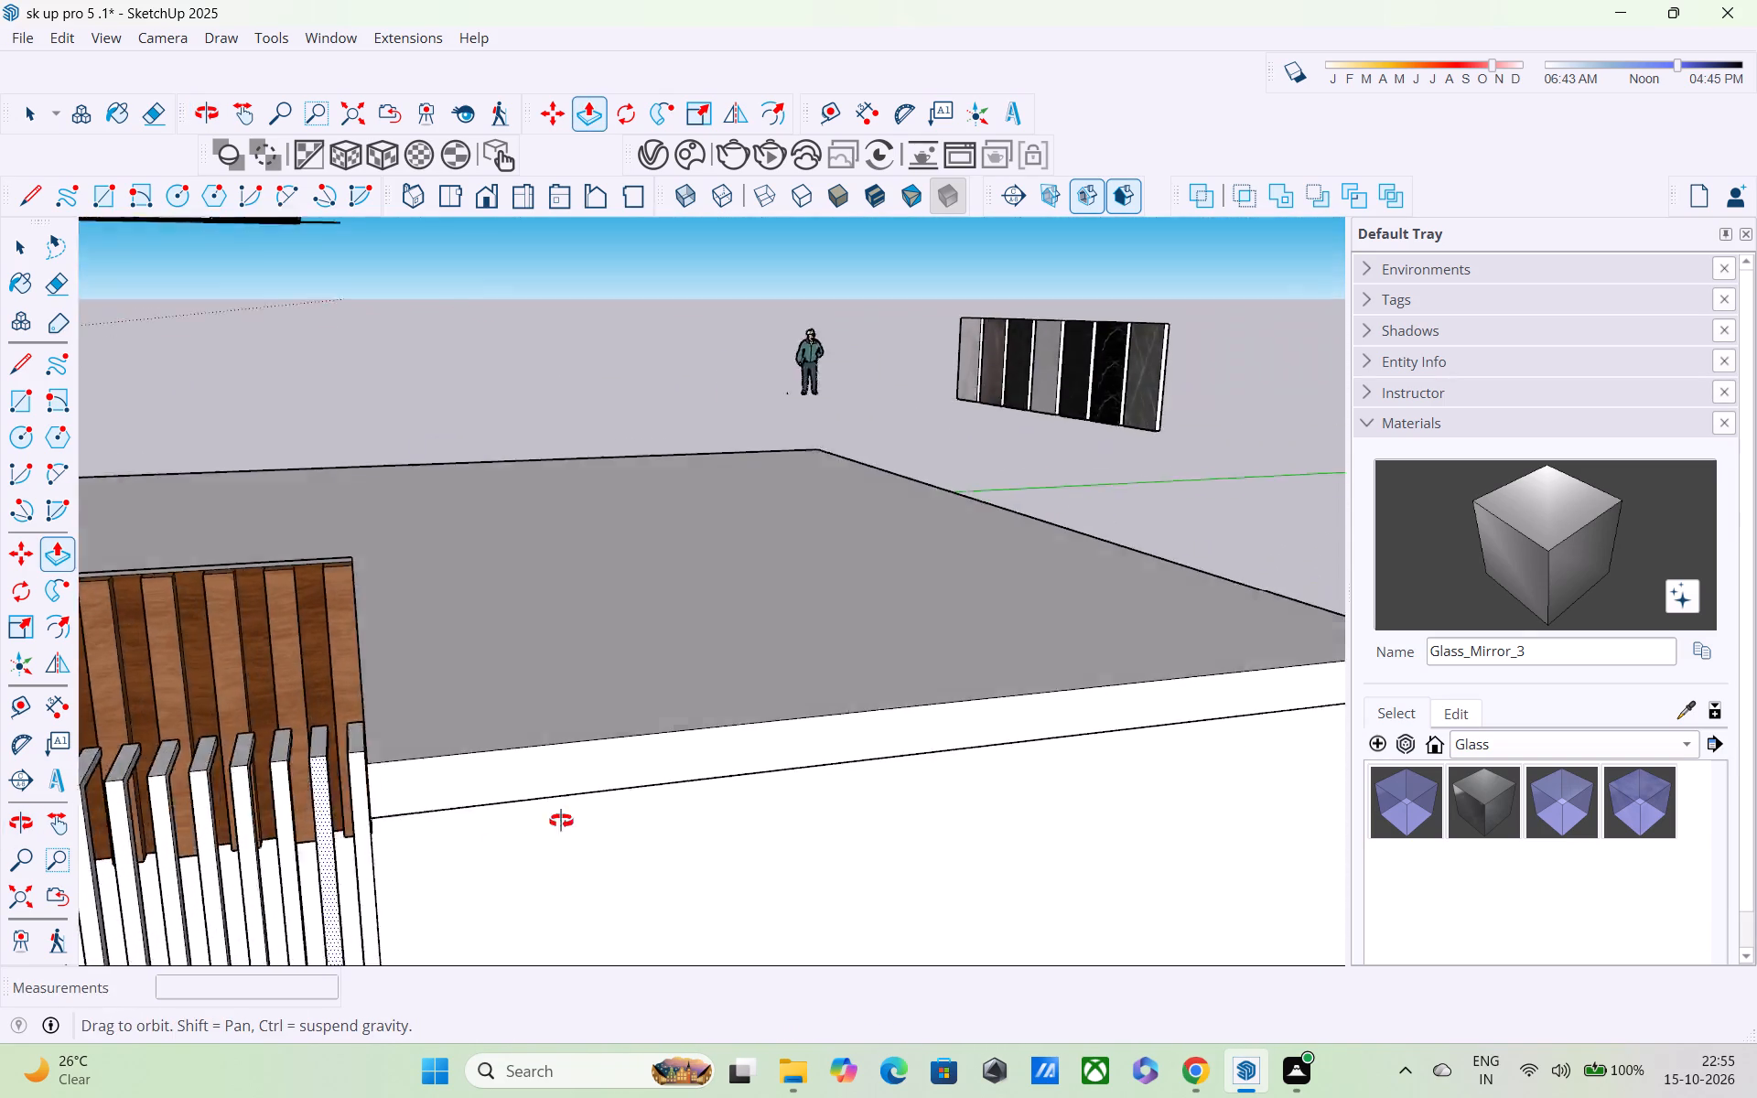
middle_click_drag(561, 821, 669, 785)
scroll(668, 785, "down", 4)
scroll(398, 914, "down", 1)
middle_click_drag(442, 947, 688, 820)
middle_click_drag(646, 862, 672, 828, "shift")
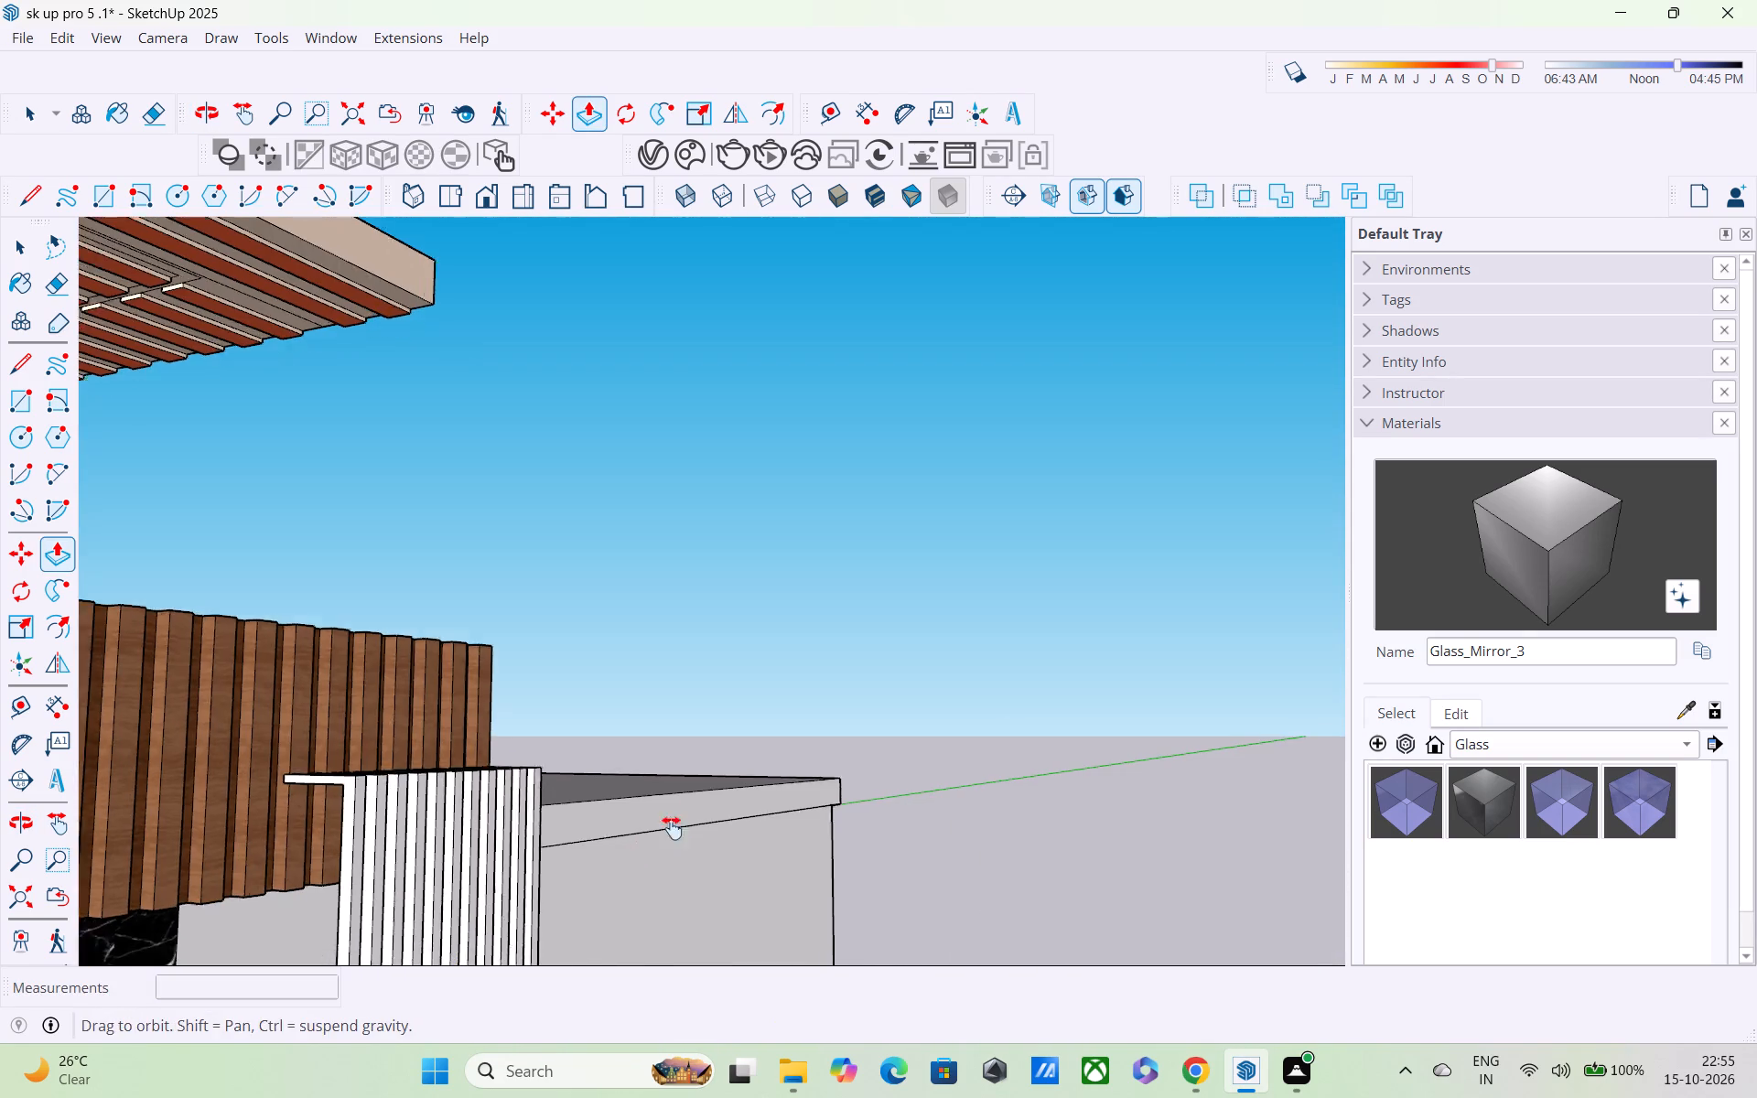
Raise the narrow strip on top of the projecting window frame, at its marble-wall end, by about 1 5/8".
middle_click_drag(672, 828, 850, 694, "shift")
middle_click_drag(597, 833, 713, 897)
scroll(689, 892, "up", 4)
middle_click_drag(689, 898, 718, 973)
scroll(714, 969, "up", 4)
key("p")
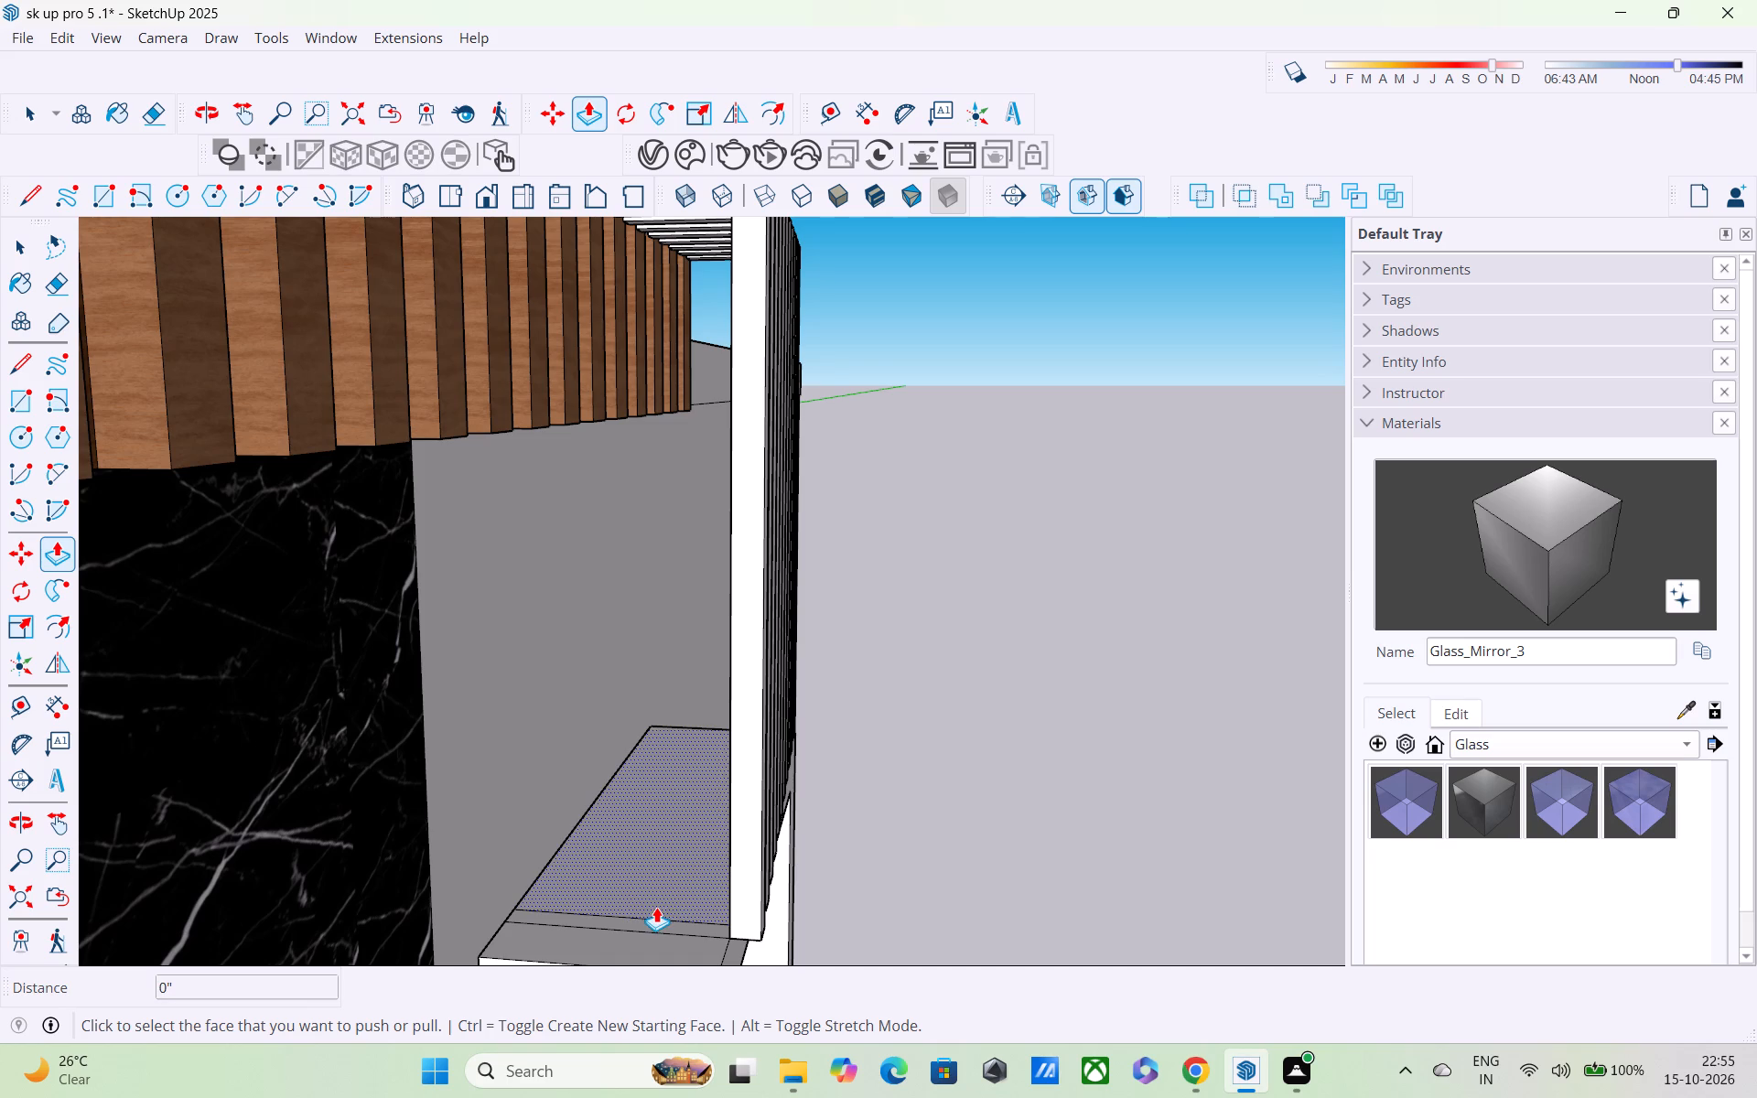
middle_click_drag(646, 920, 652, 972)
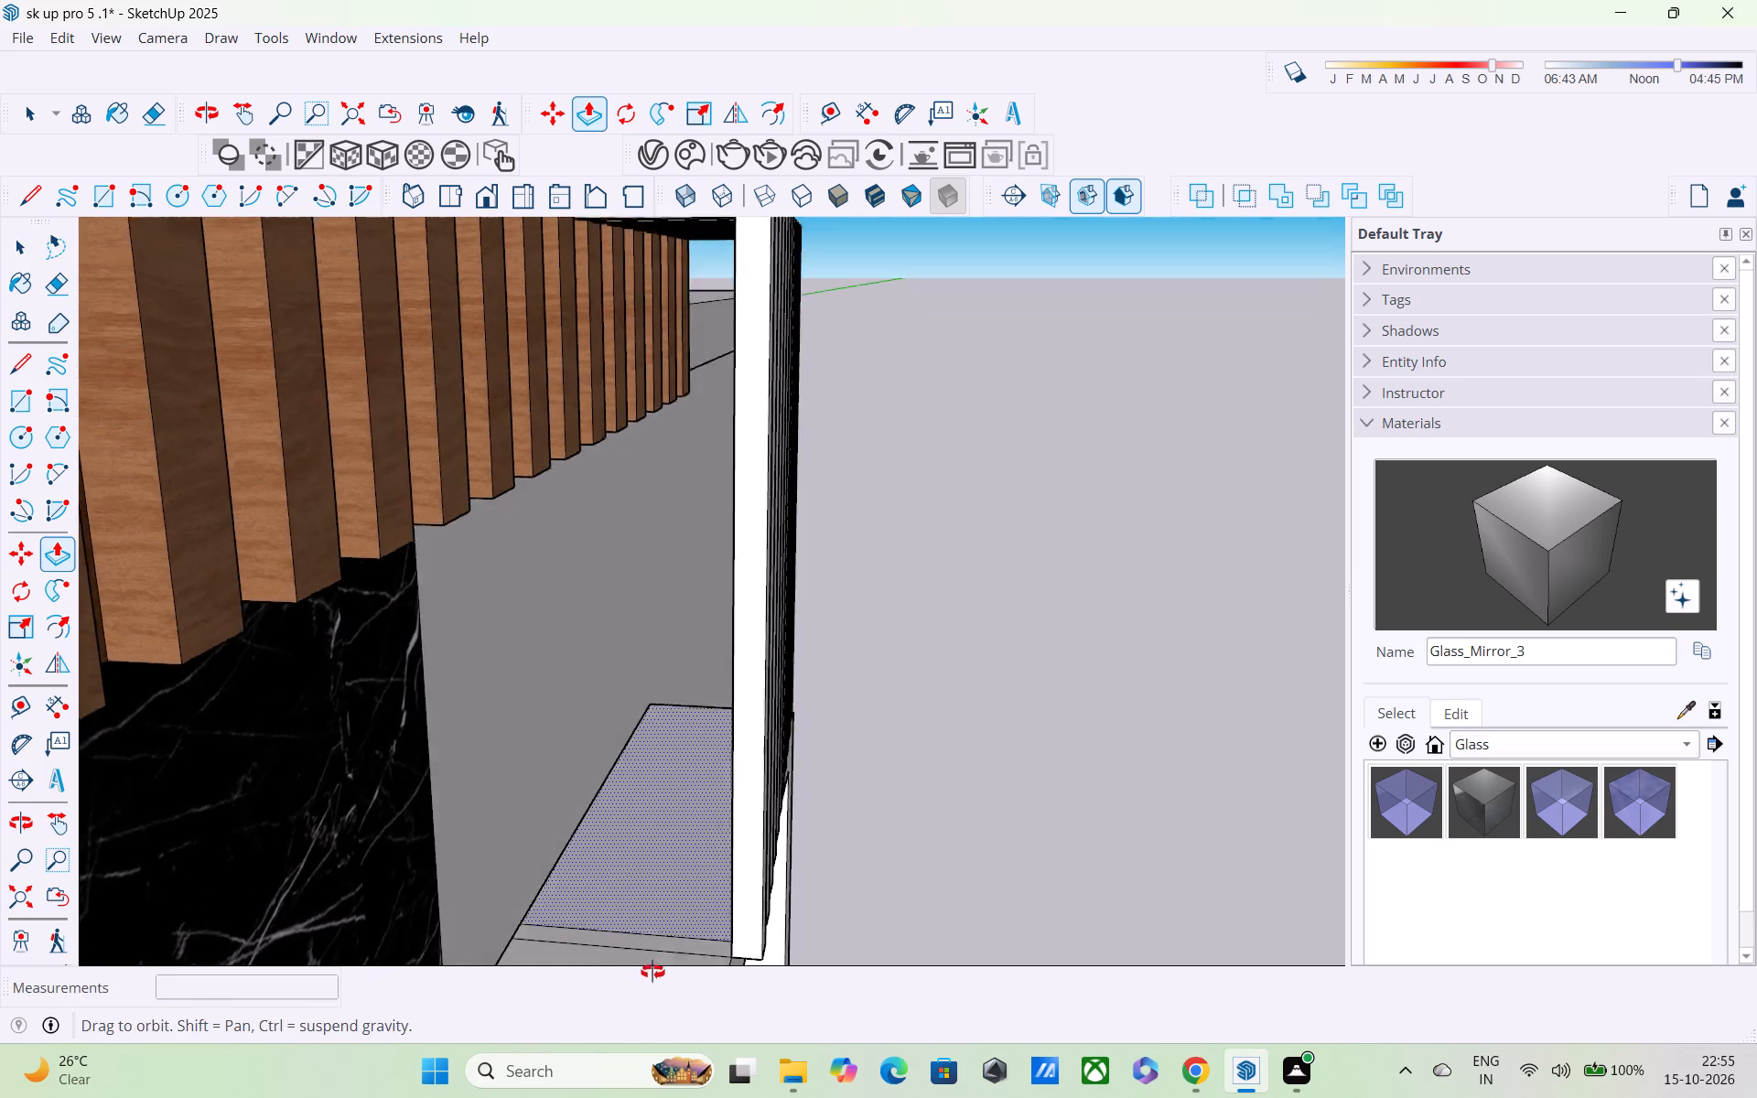
middle_click_drag(652, 972, 653, 973)
scroll(644, 932, "up", 4)
left_click(641, 943)
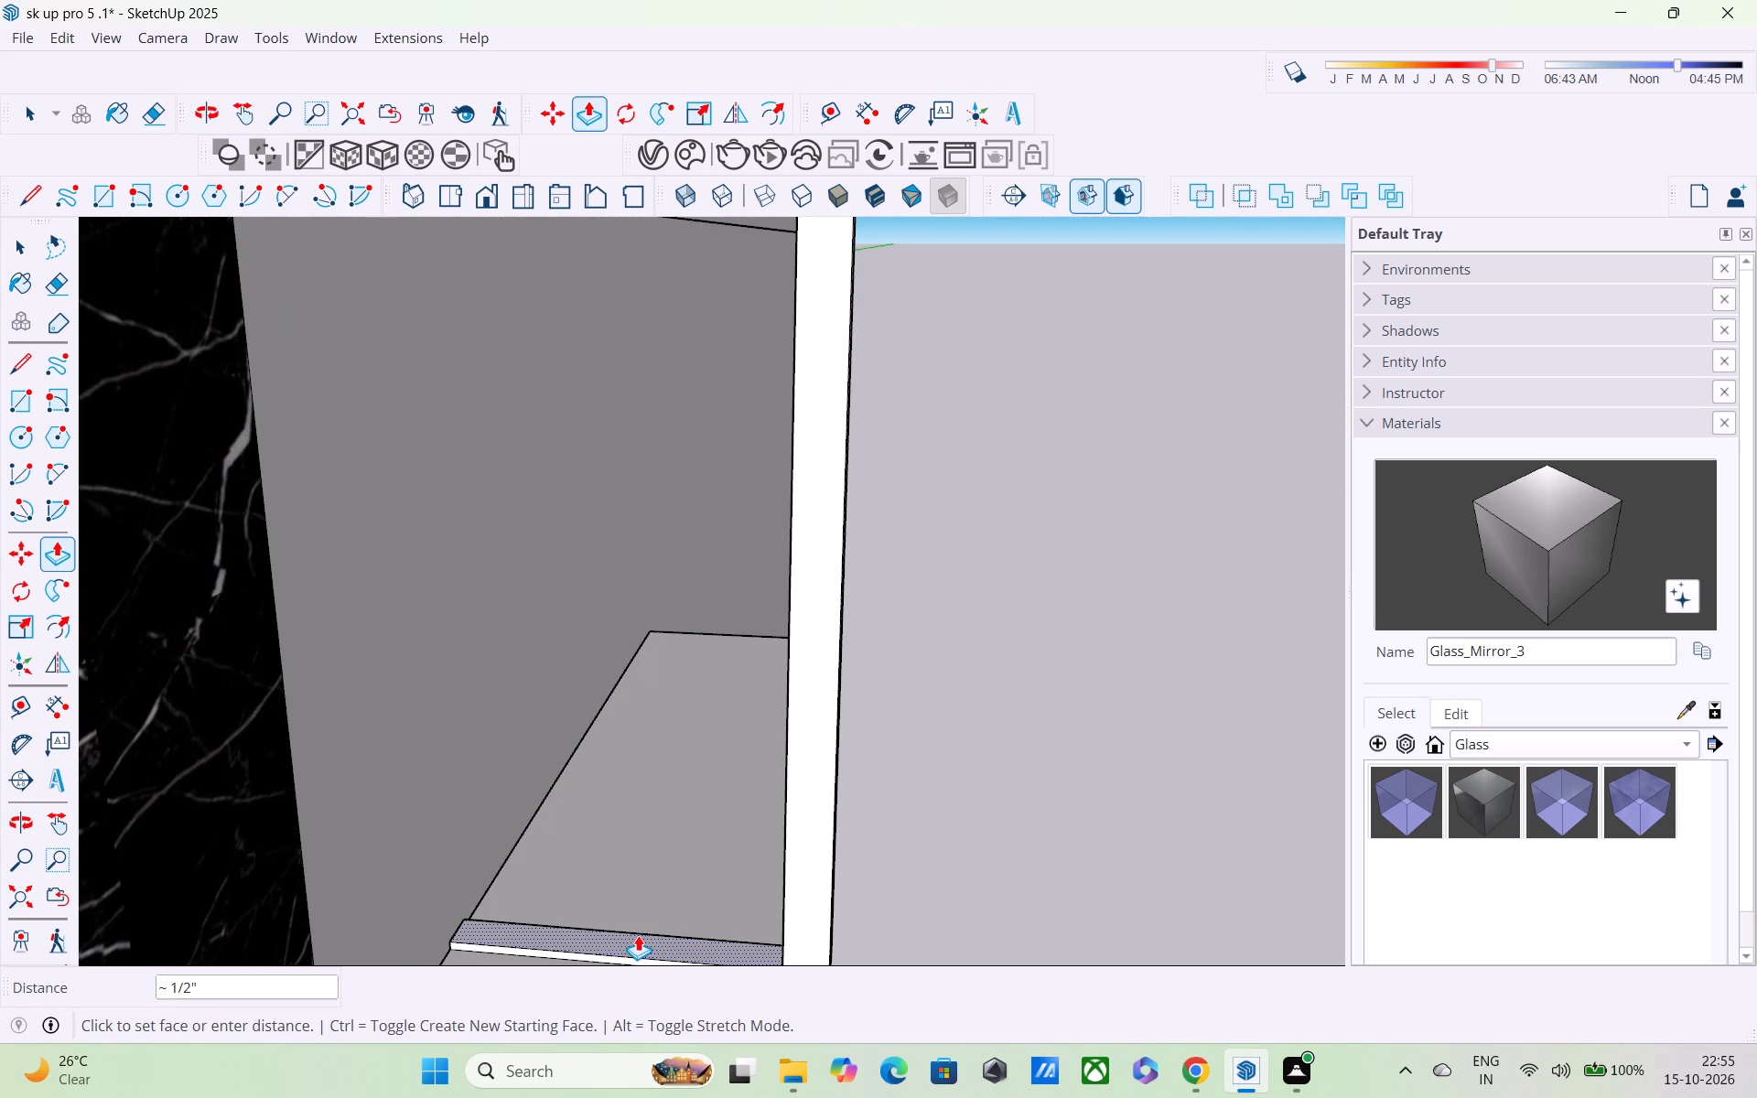
middle_click_drag(638, 919, 672, 934)
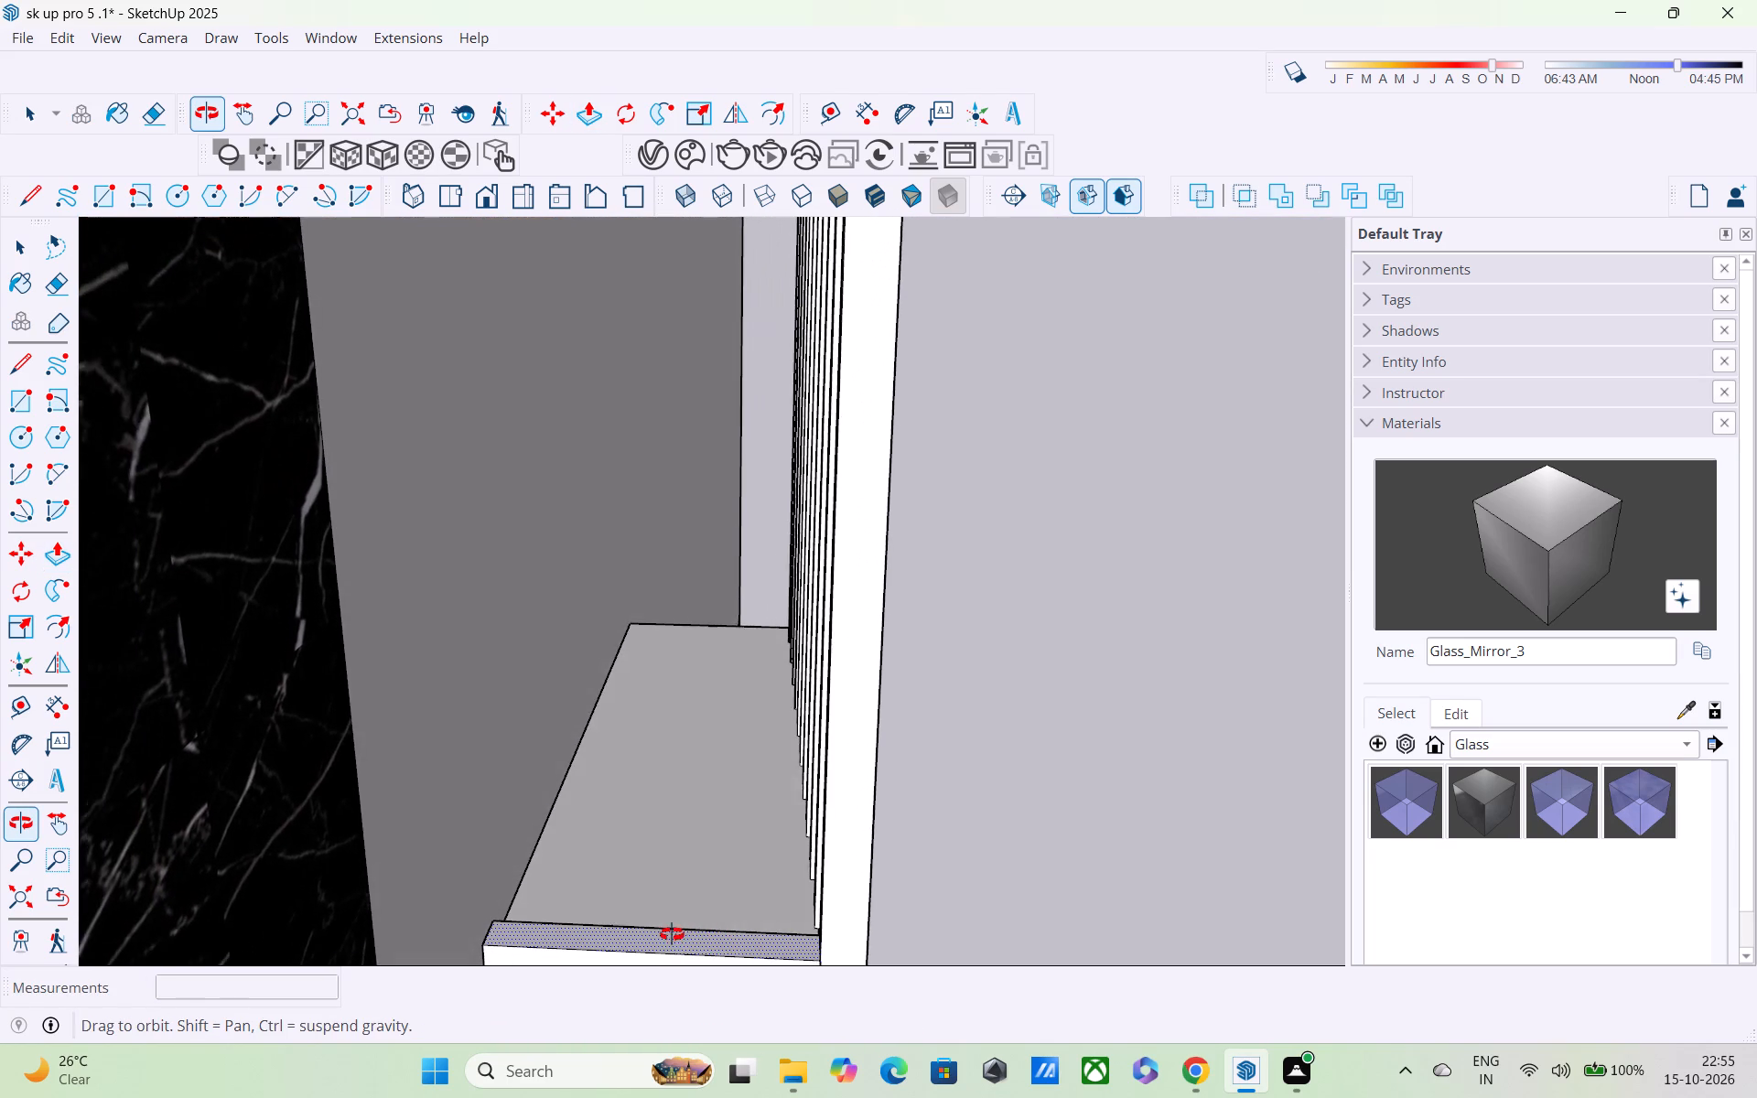
middle_click_drag(672, 934, 674, 932)
middle_click_drag(680, 925, 748, 952)
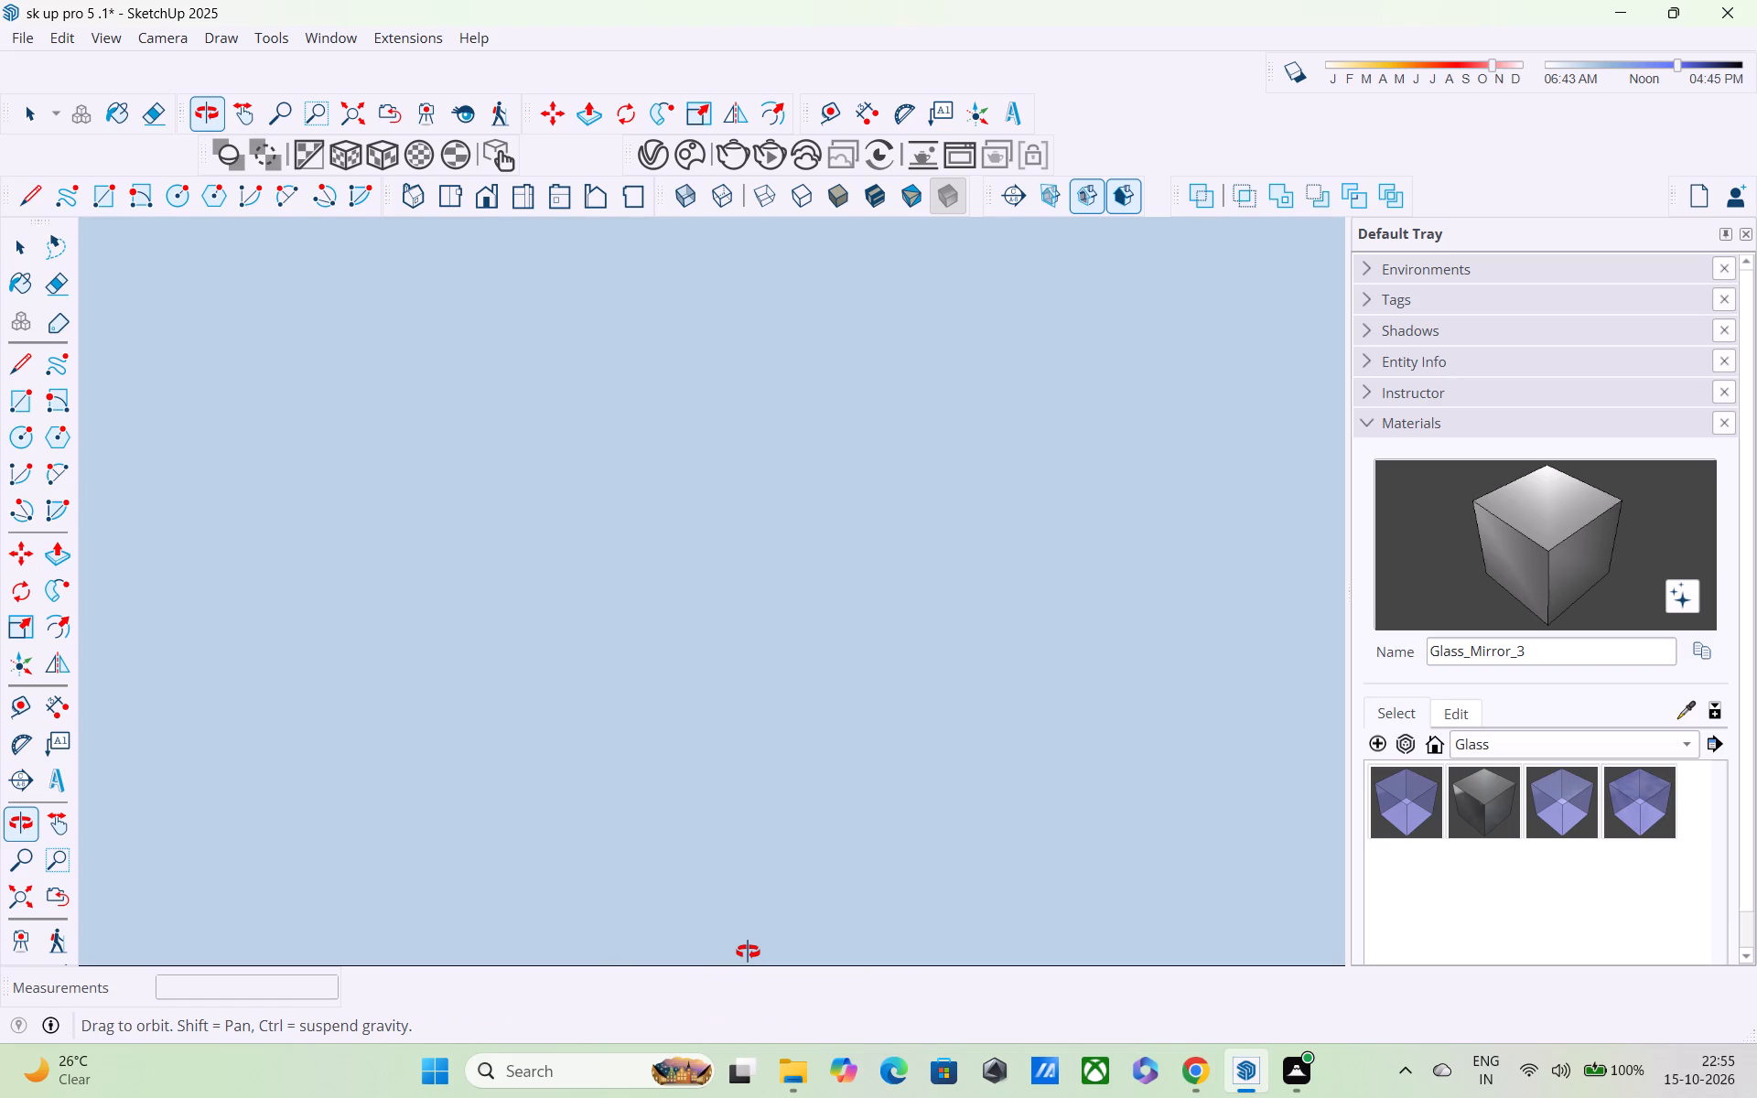
middle_click_drag(748, 952, 717, 943)
middle_click_drag(745, 936, 736, 910)
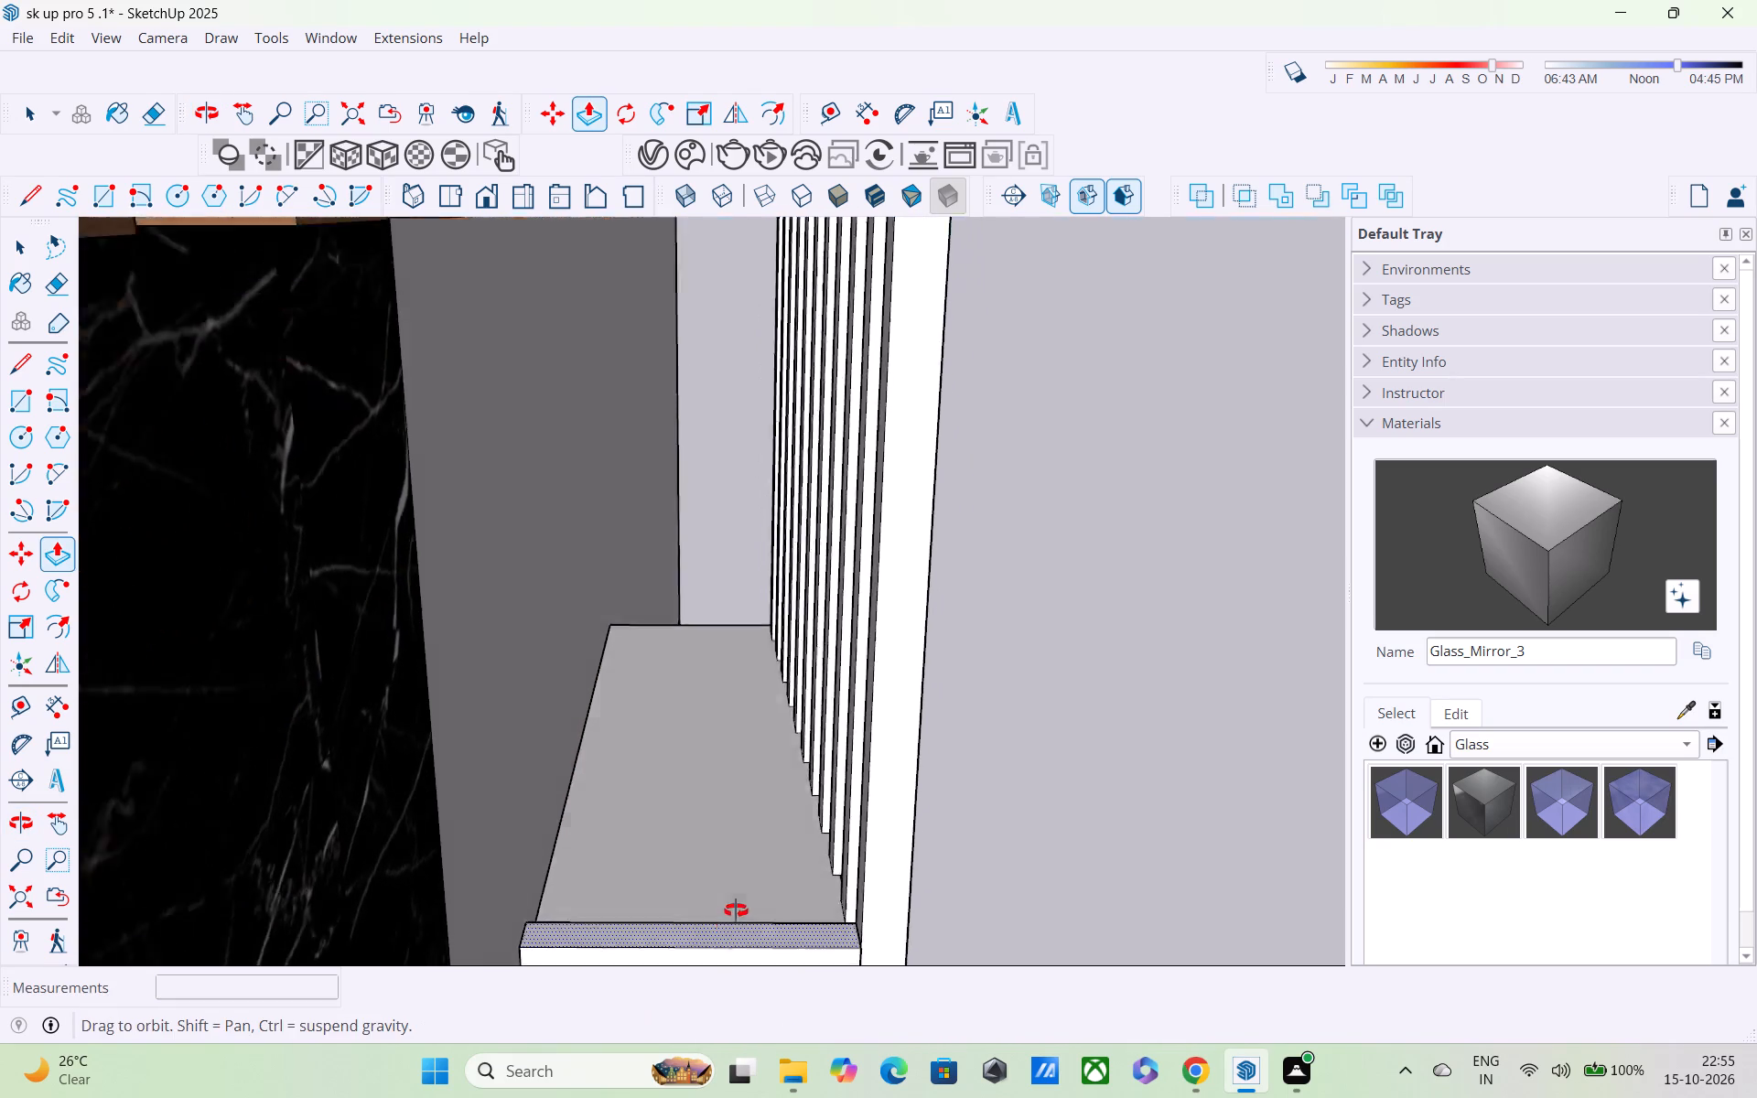
middle_click_drag(736, 910, 709, 818)
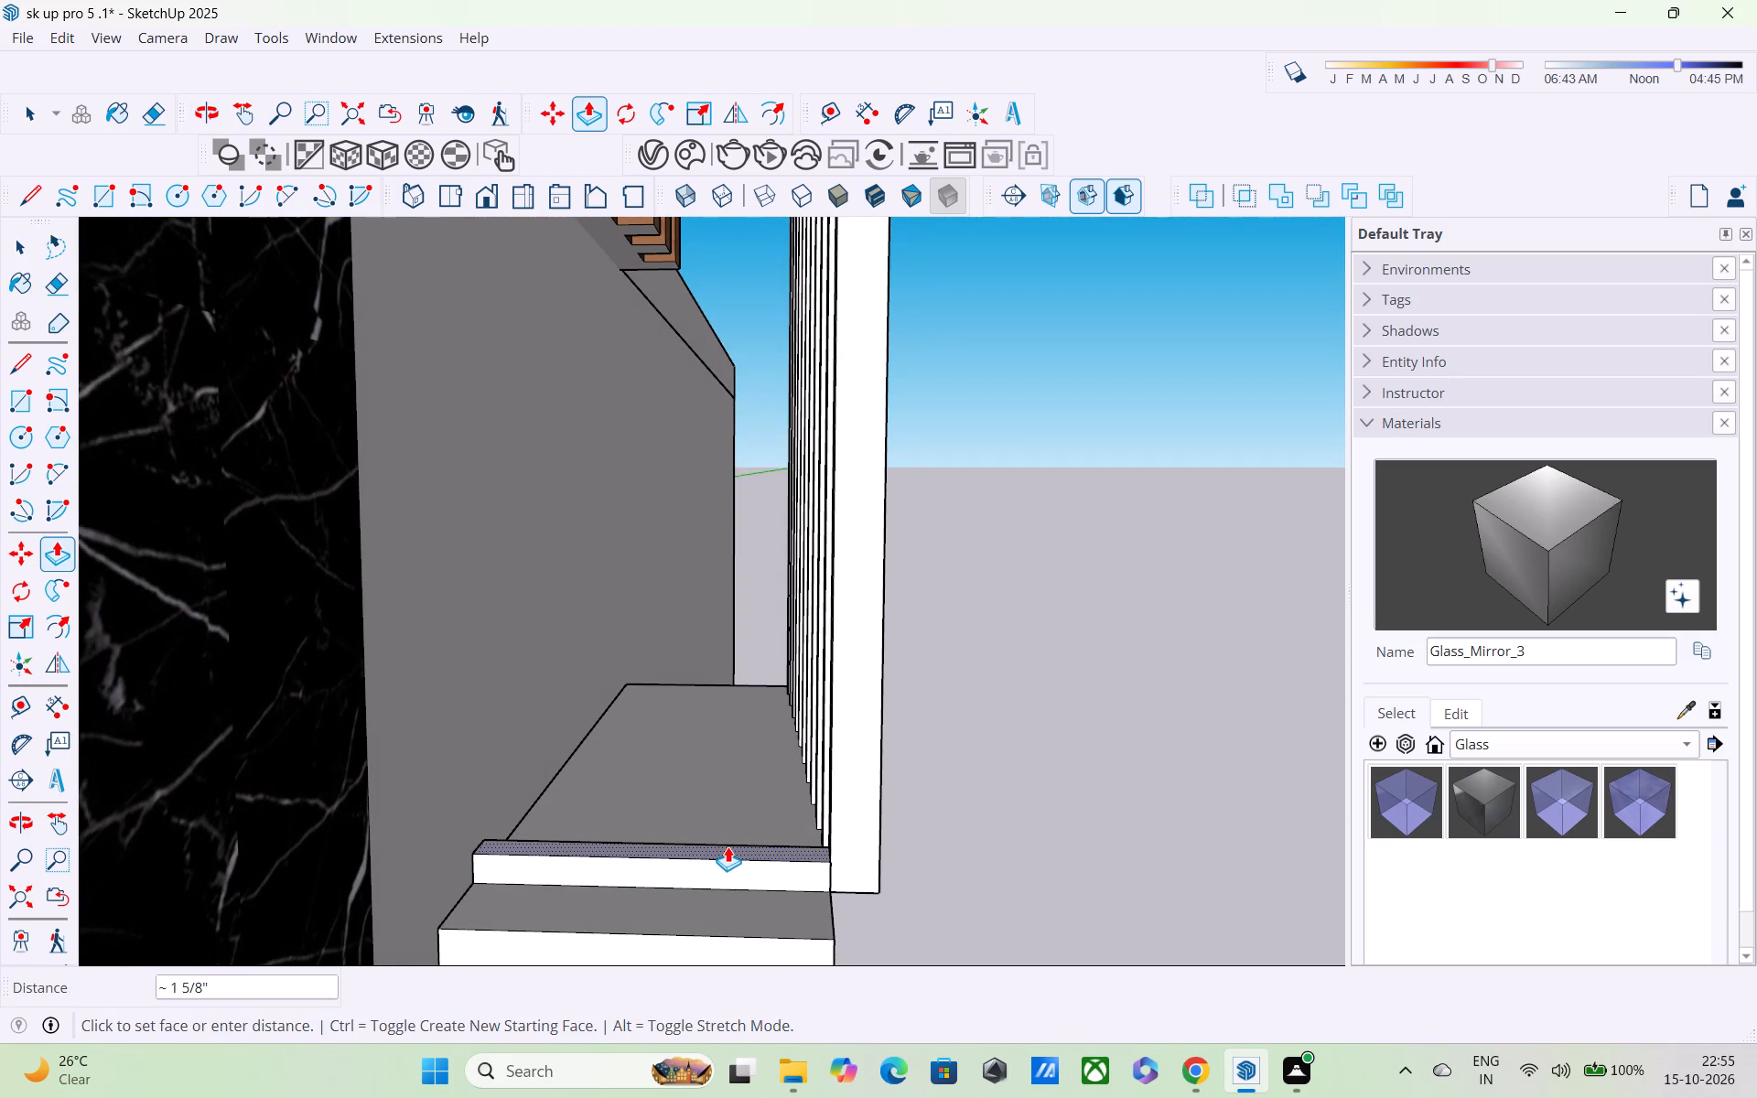
left_click(728, 846)
Examine the raised strip, the projecting window frame and the post row from below and from the front.
middle_click_drag(728, 846, 760, 770)
scroll(761, 765, "down", 1)
middle_click_drag(761, 765, 692, 696)
scroll(696, 712, "down", 3)
middle_click_drag(707, 758, 720, 823)
scroll(720, 823, "up", 1)
scroll(720, 823, "down", 5)
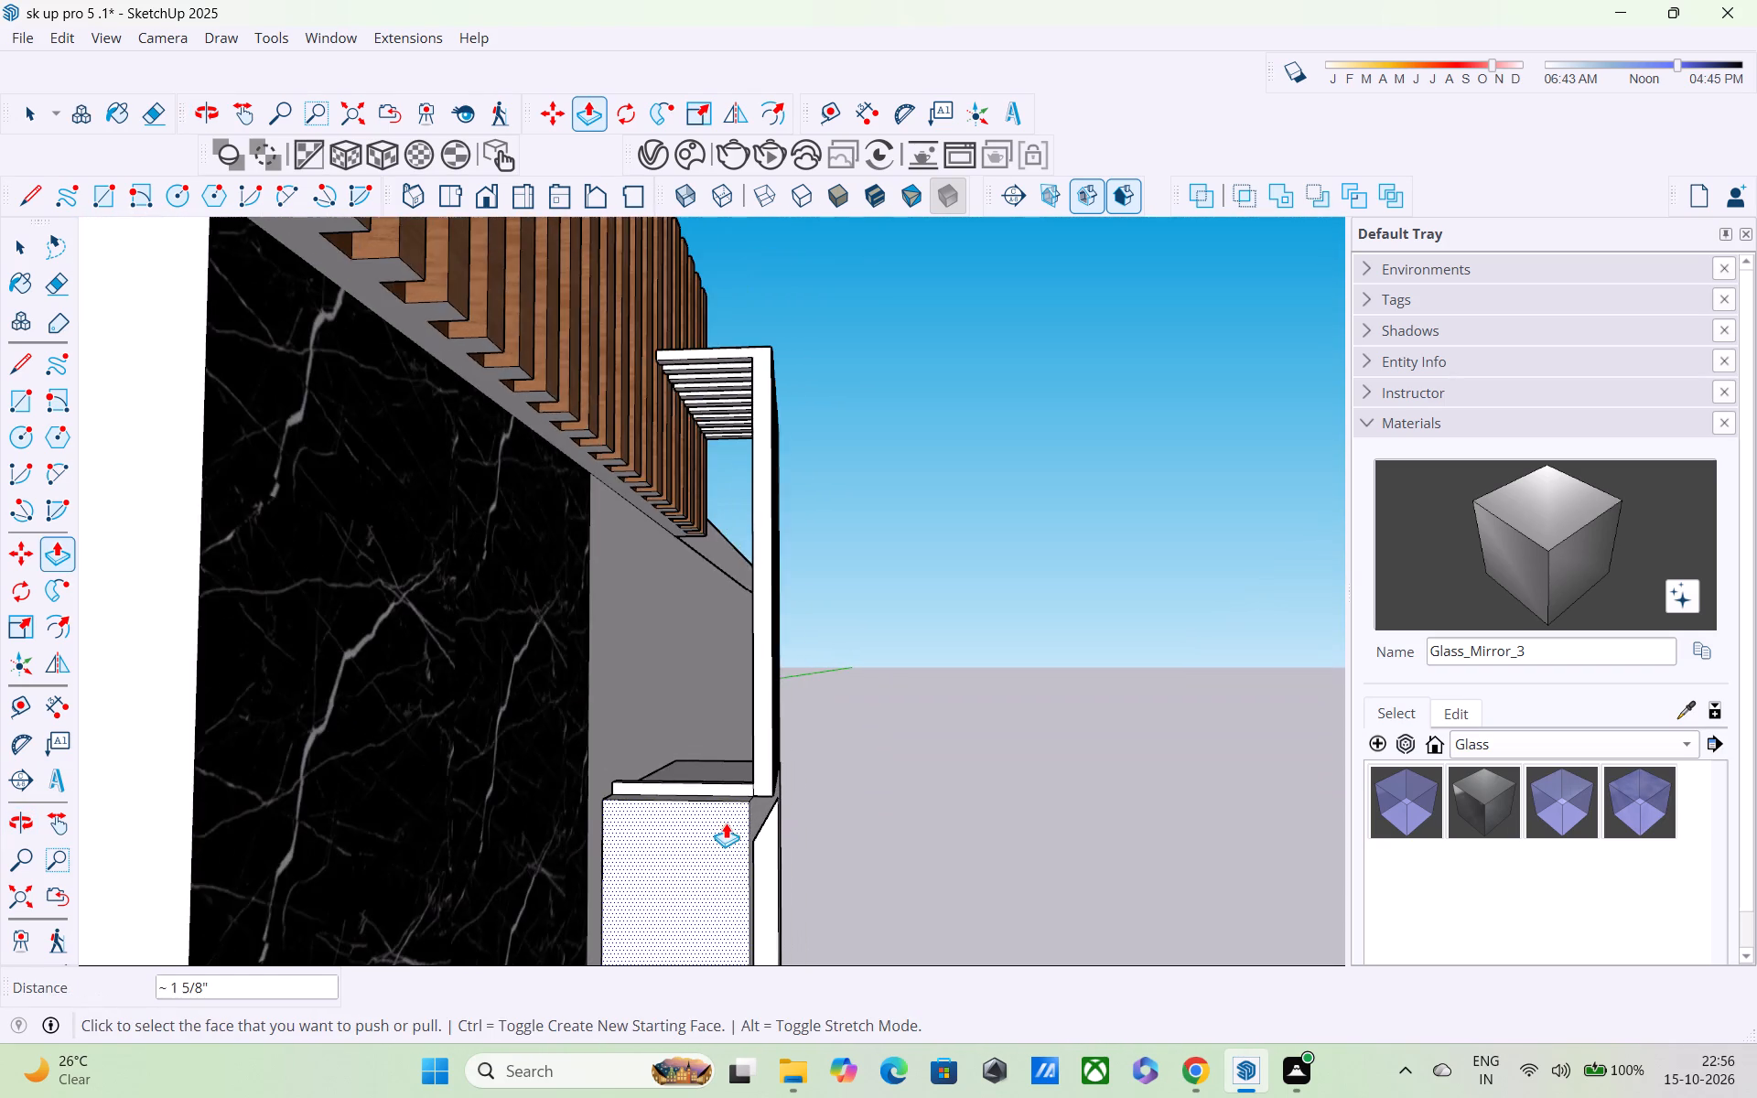
scroll(728, 814, "down", 6)
middle_click_drag(699, 897, 628, 834)
scroll(628, 834, "down", 3)
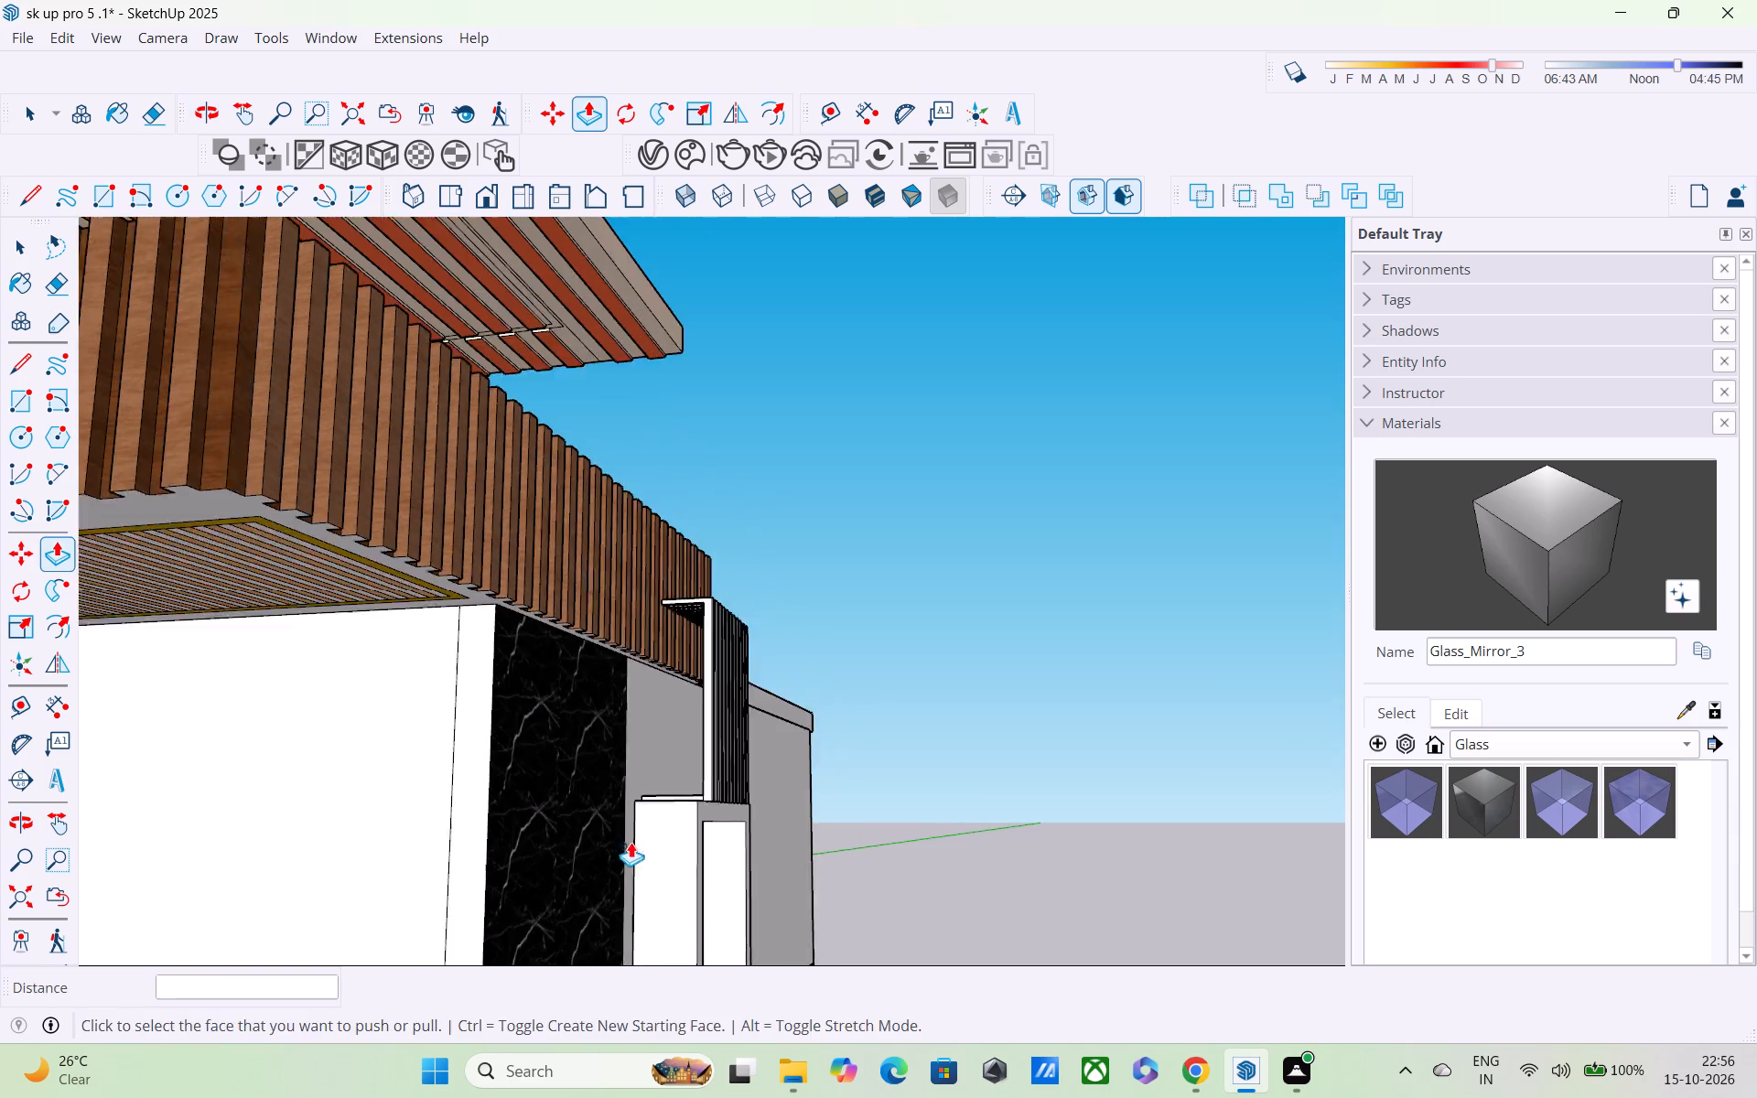
scroll(631, 842, "down", 2)
middle_click_drag(670, 852, 581, 750)
scroll(581, 750, "up", 1)
middle_click_drag(588, 763, 538, 583, "shift")
scroll(560, 624, "down", 3)
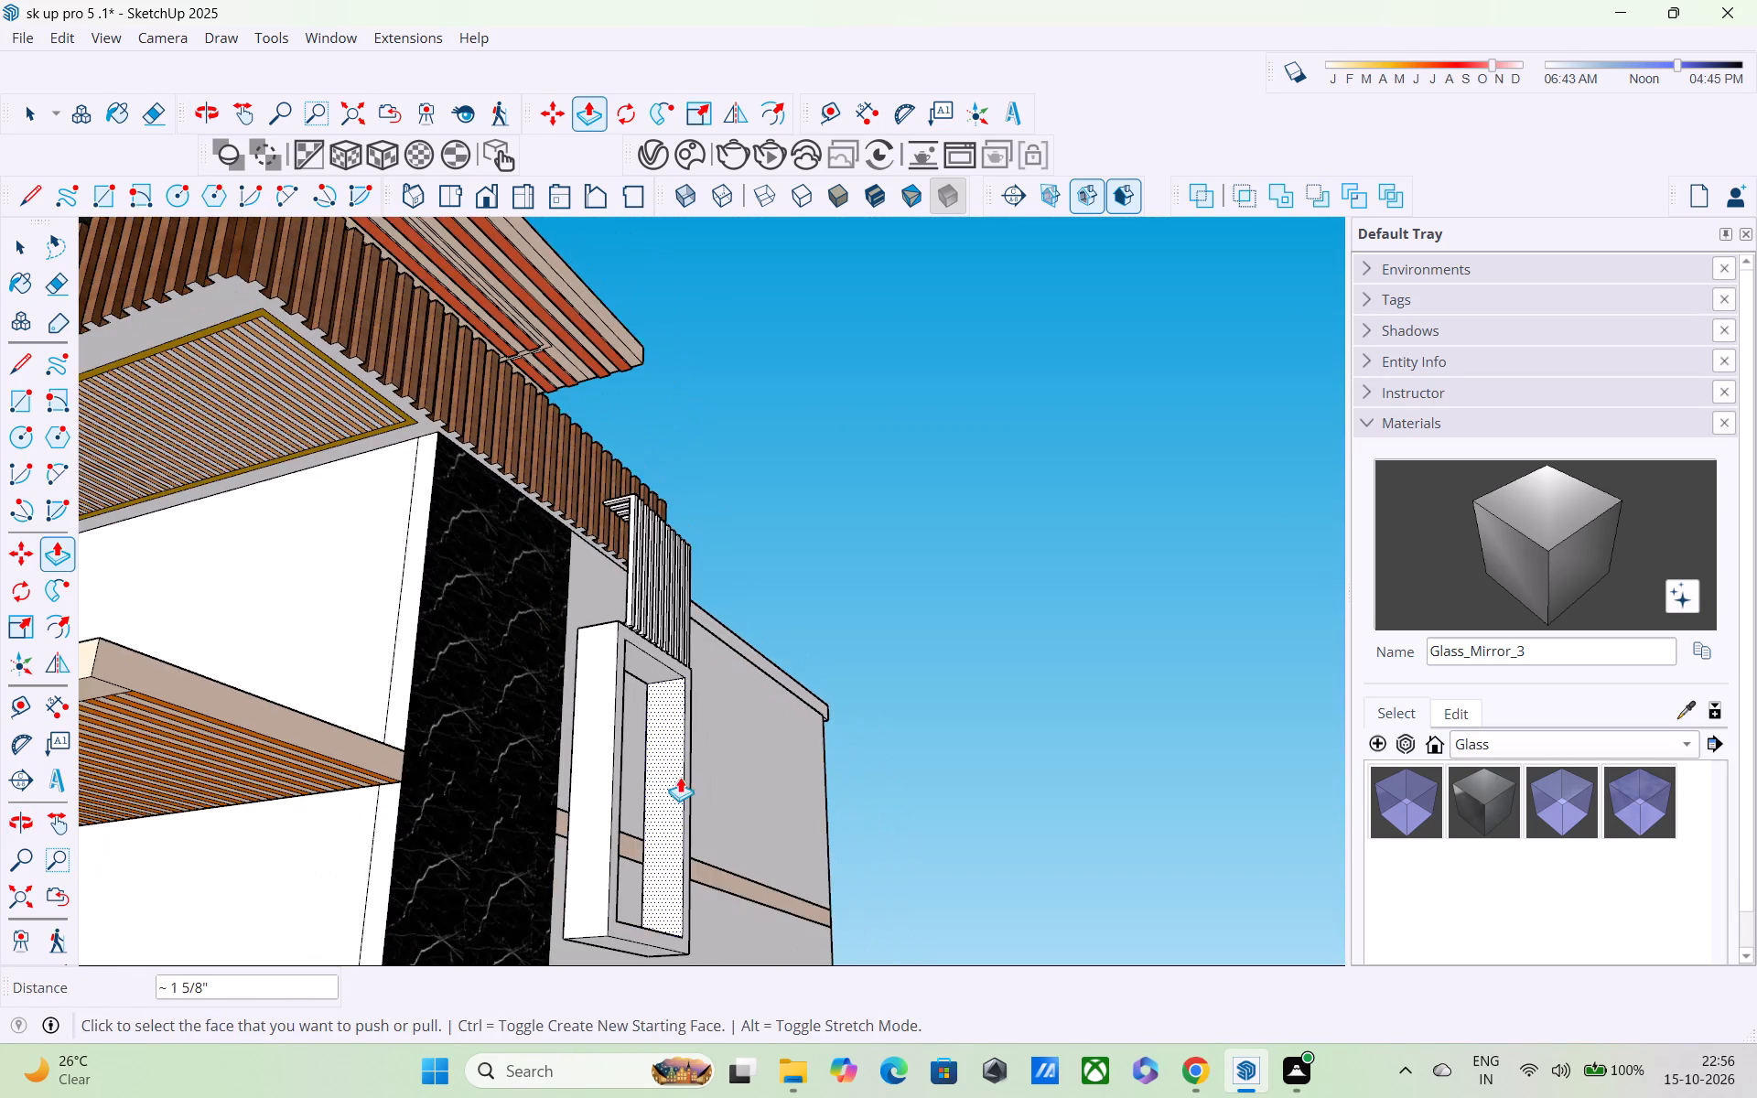
middle_click_drag(680, 777, 594, 639)
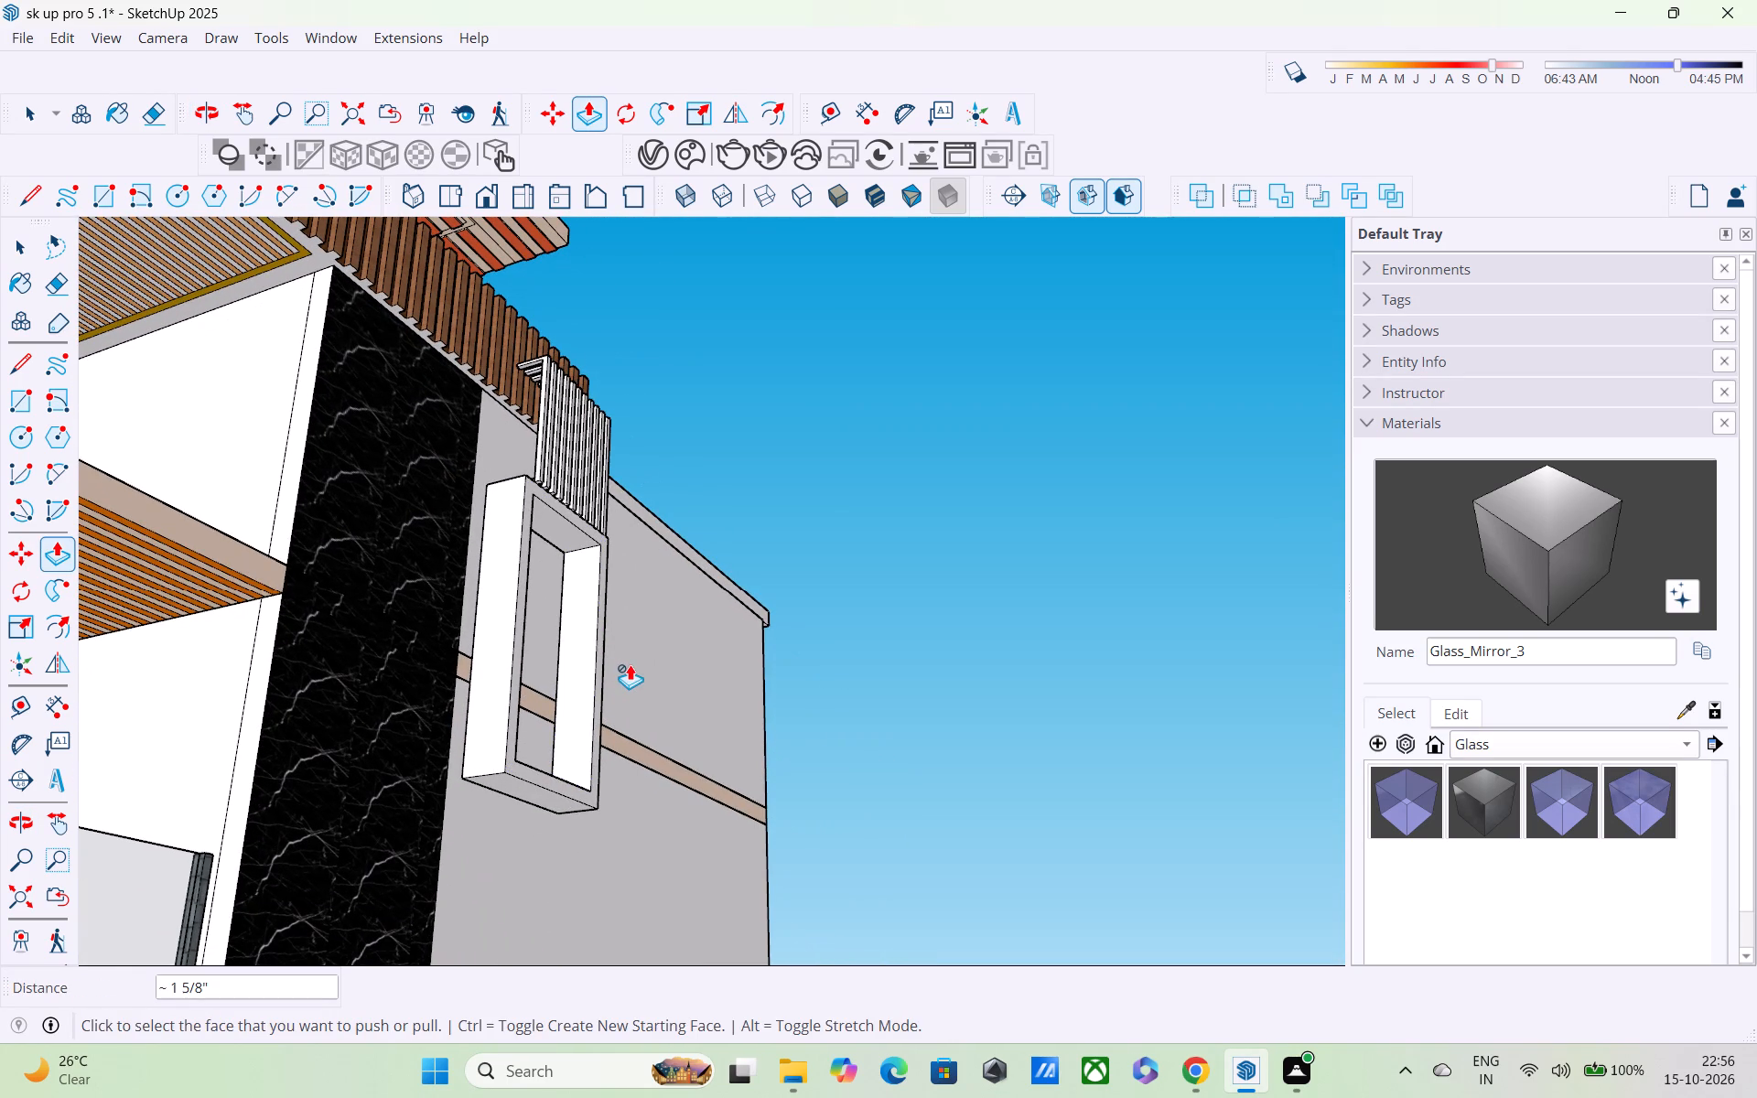
scroll(597, 619, "up", 2)
middle_click_drag(539, 534, 355, 784)
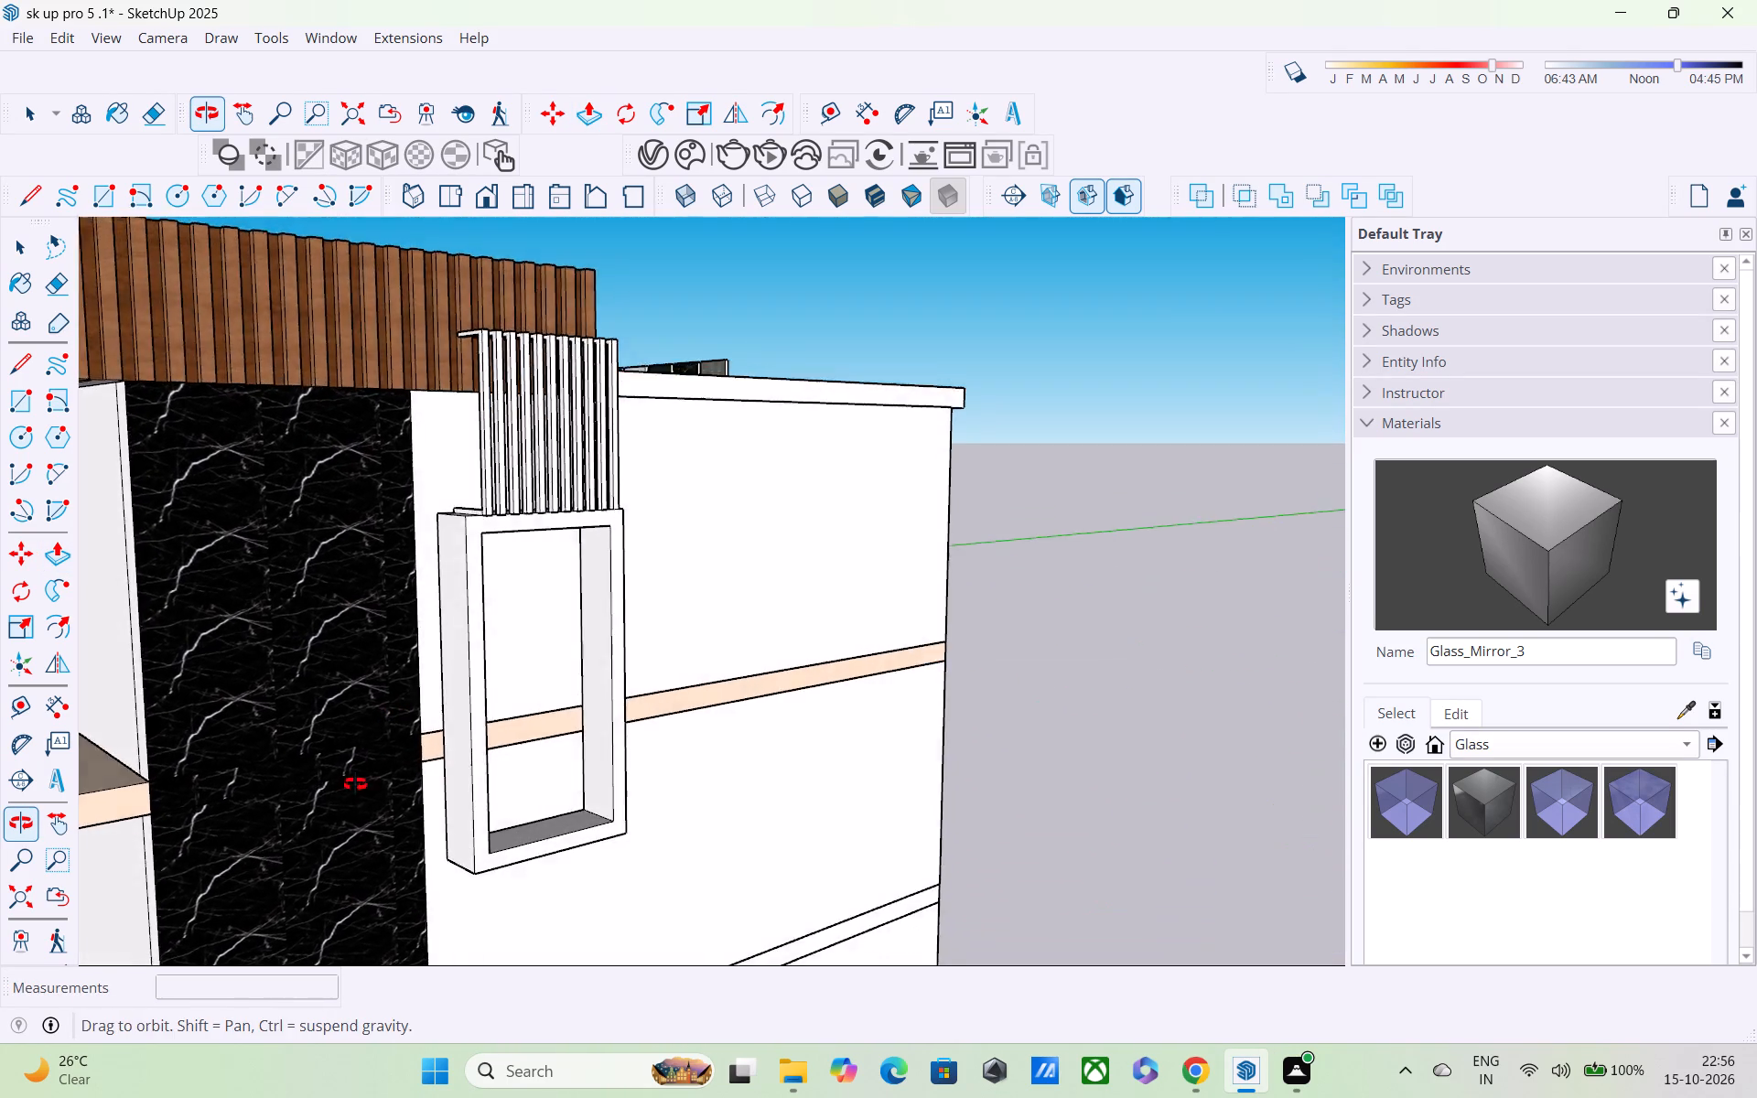
middle_click_drag(355, 784, 374, 761)
scroll(532, 566, "up", 2)
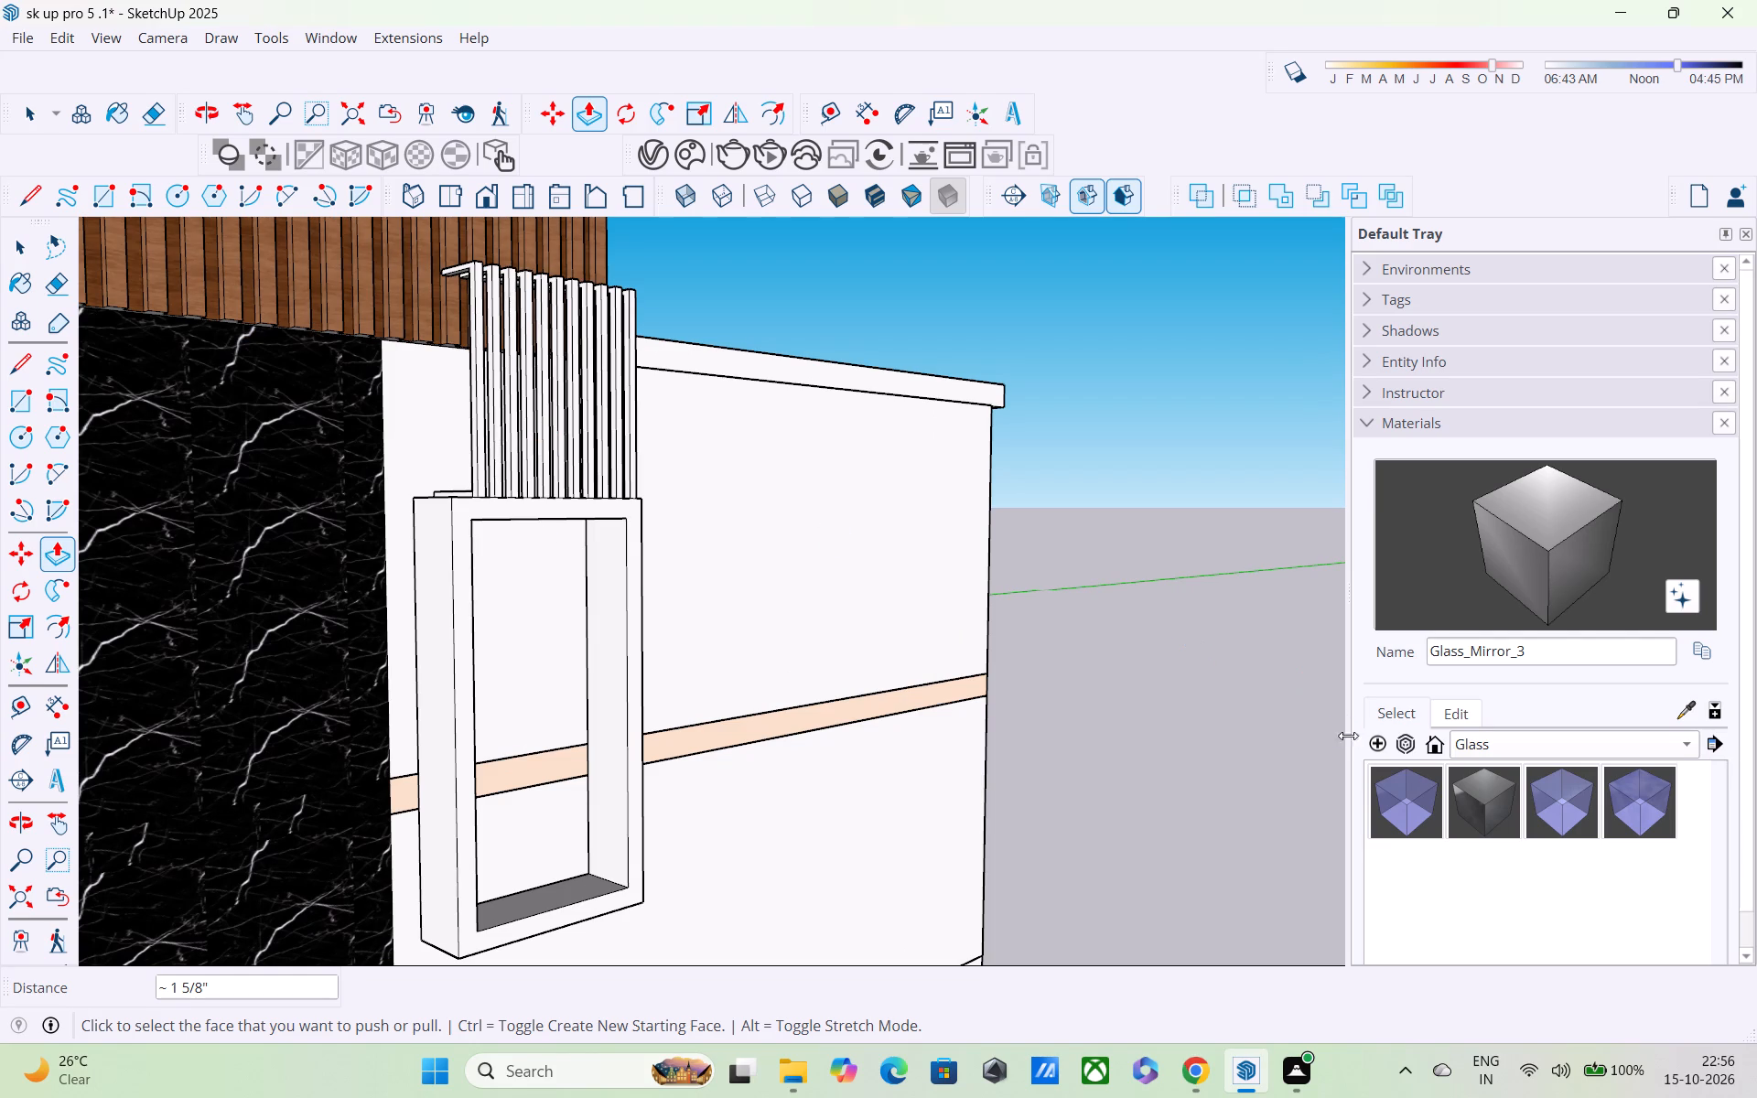
Paint the front and marble-wall-side faces of the first two vertical posts with the solid colour M09_Shadow_Night, starting at the marble wall.
left_click(1457, 744)
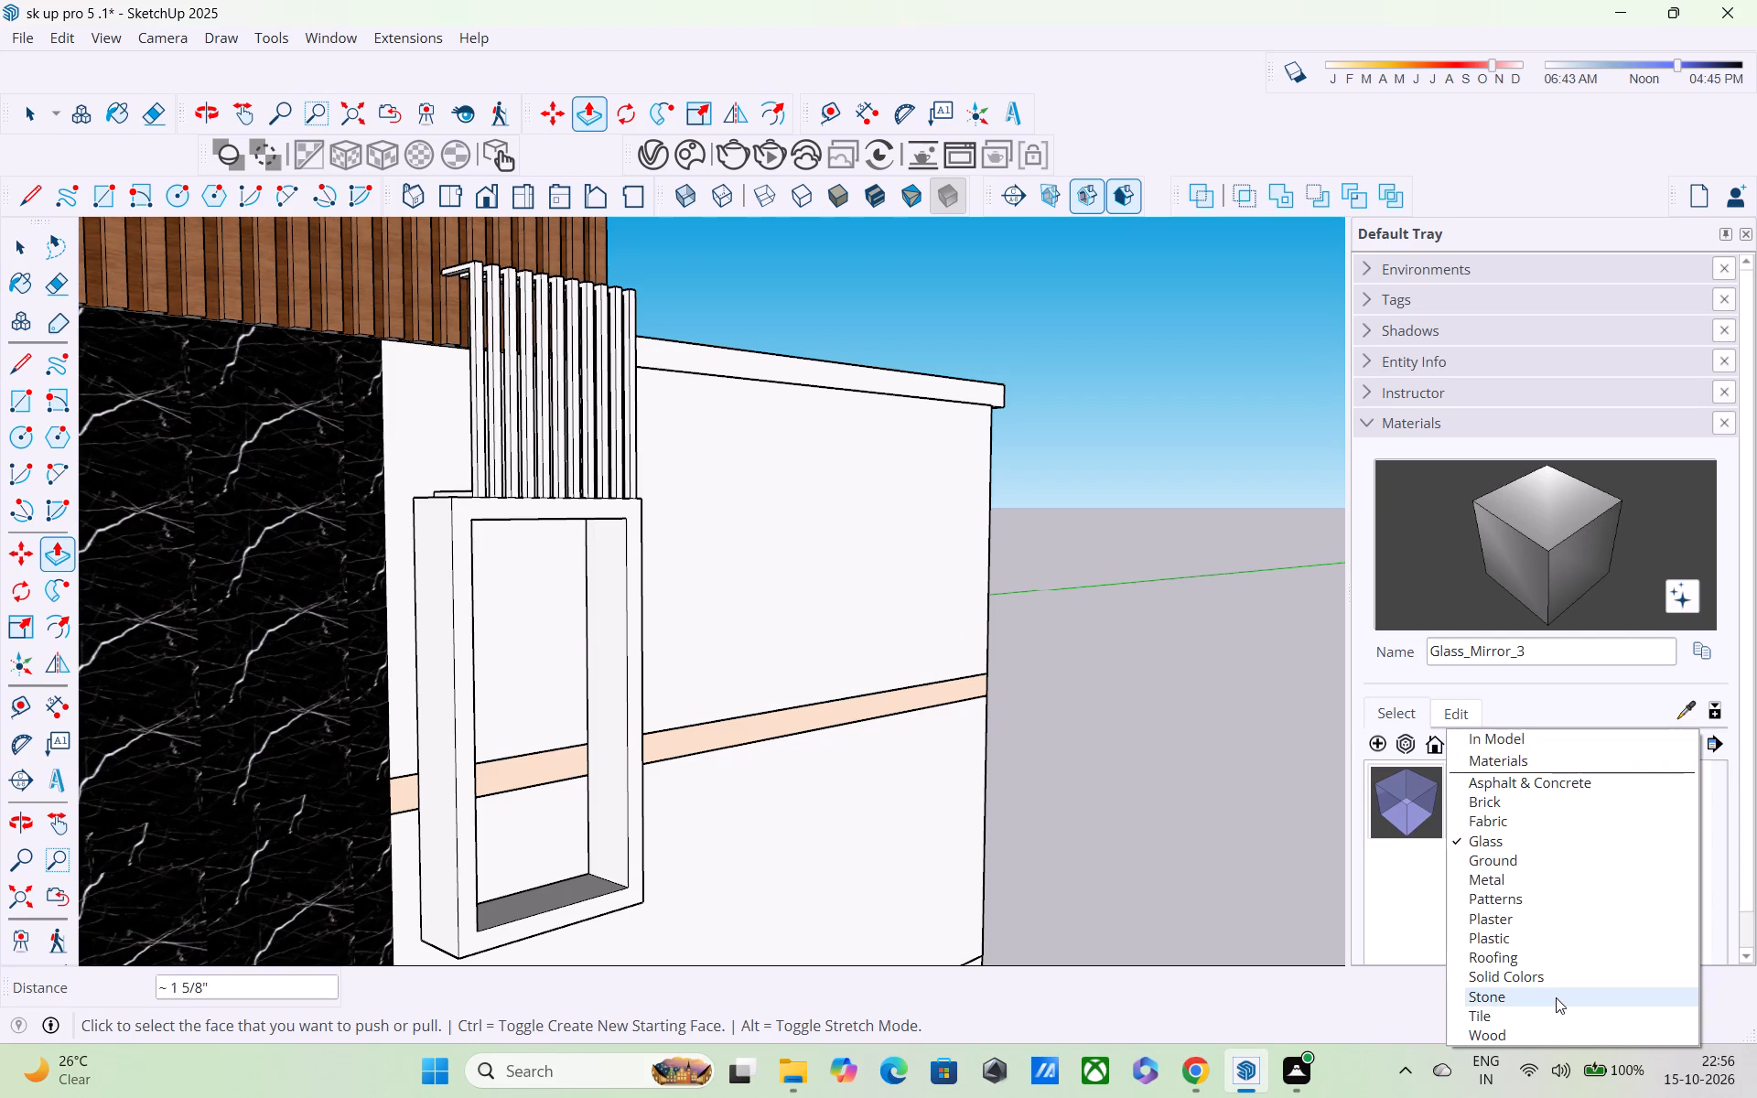
left_click(1540, 975)
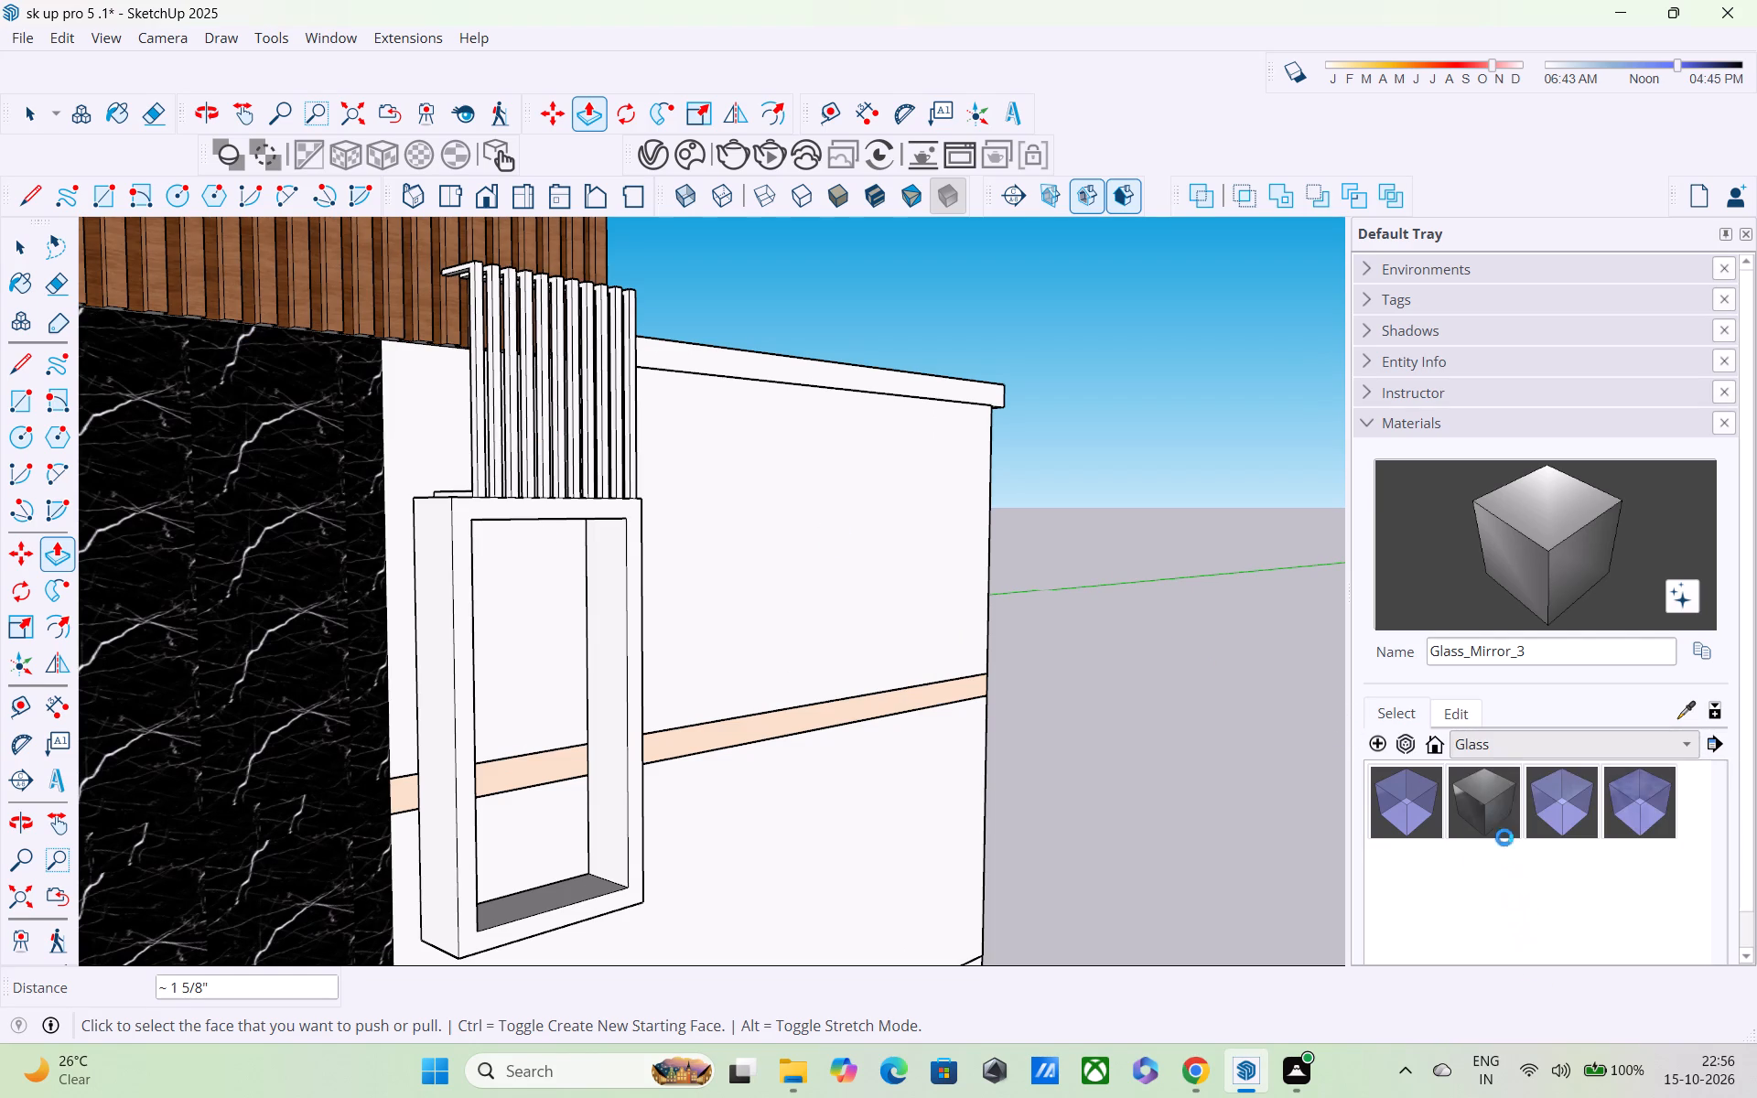
scroll(1482, 841, "down", 17)
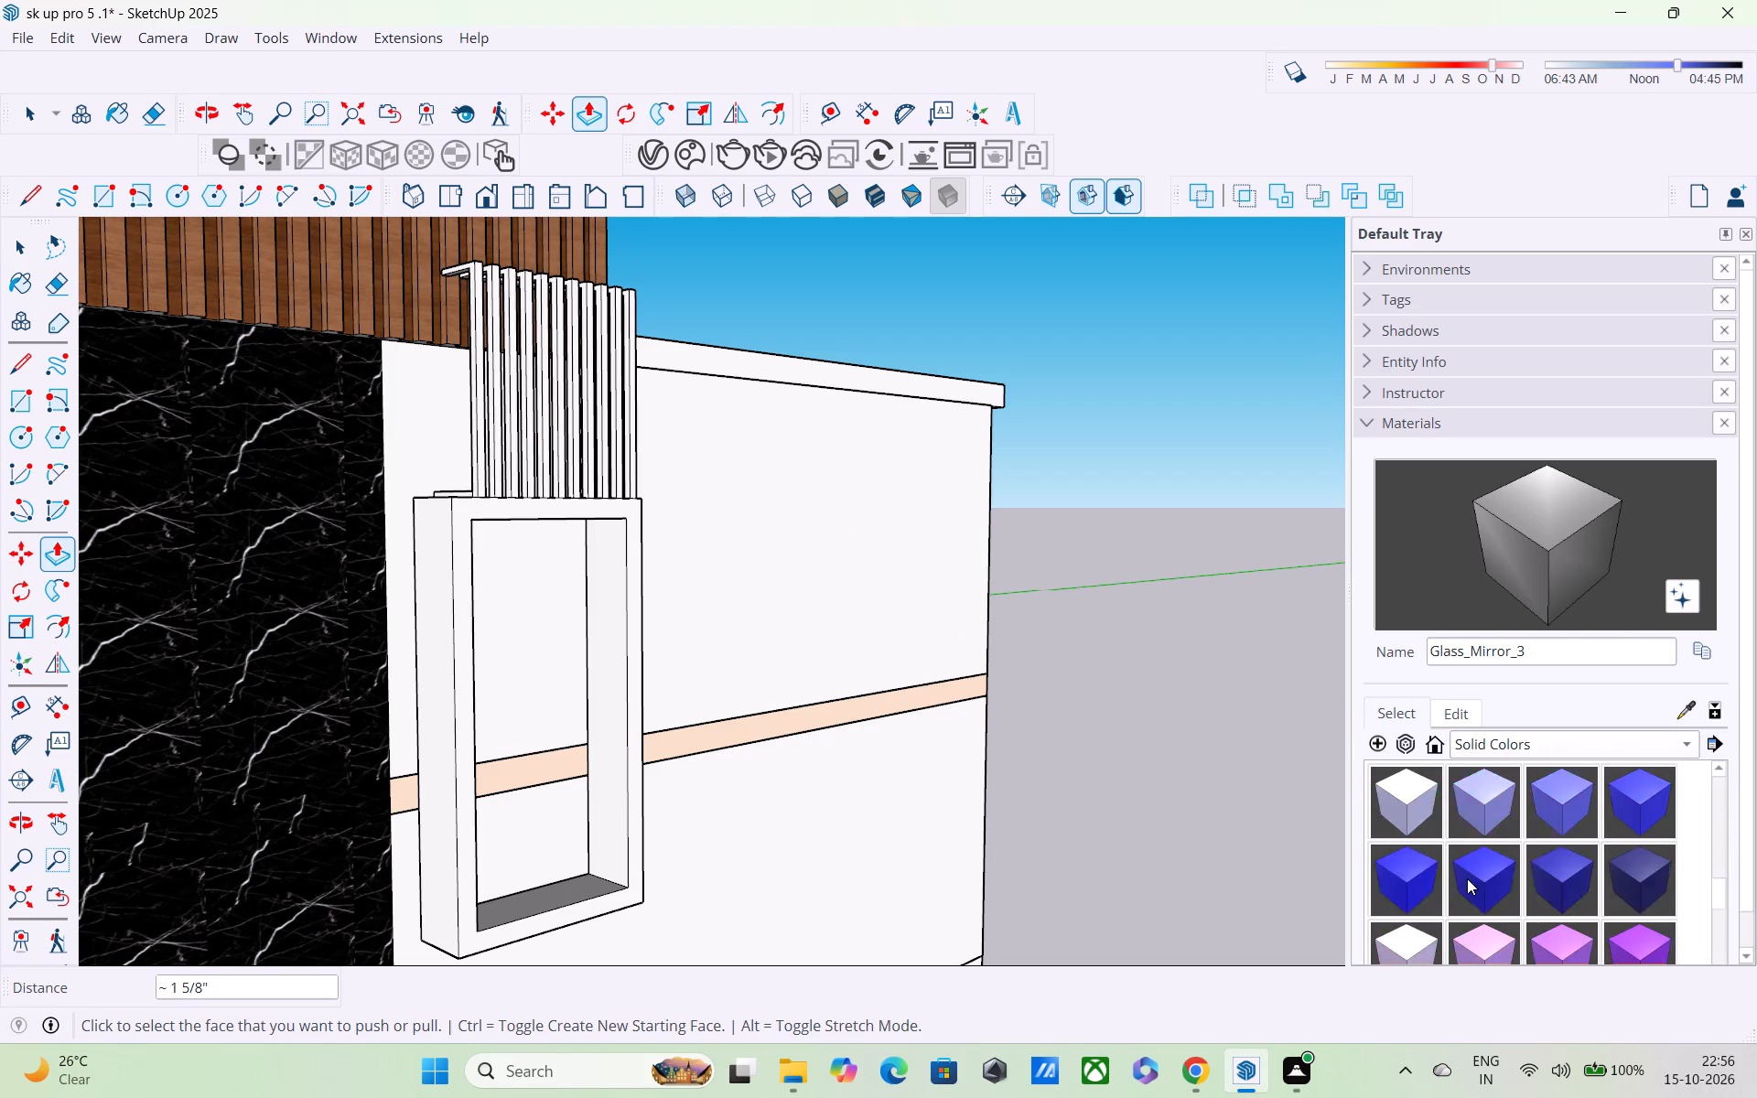
scroll(1467, 878, "down", 12)
left_click(1478, 757)
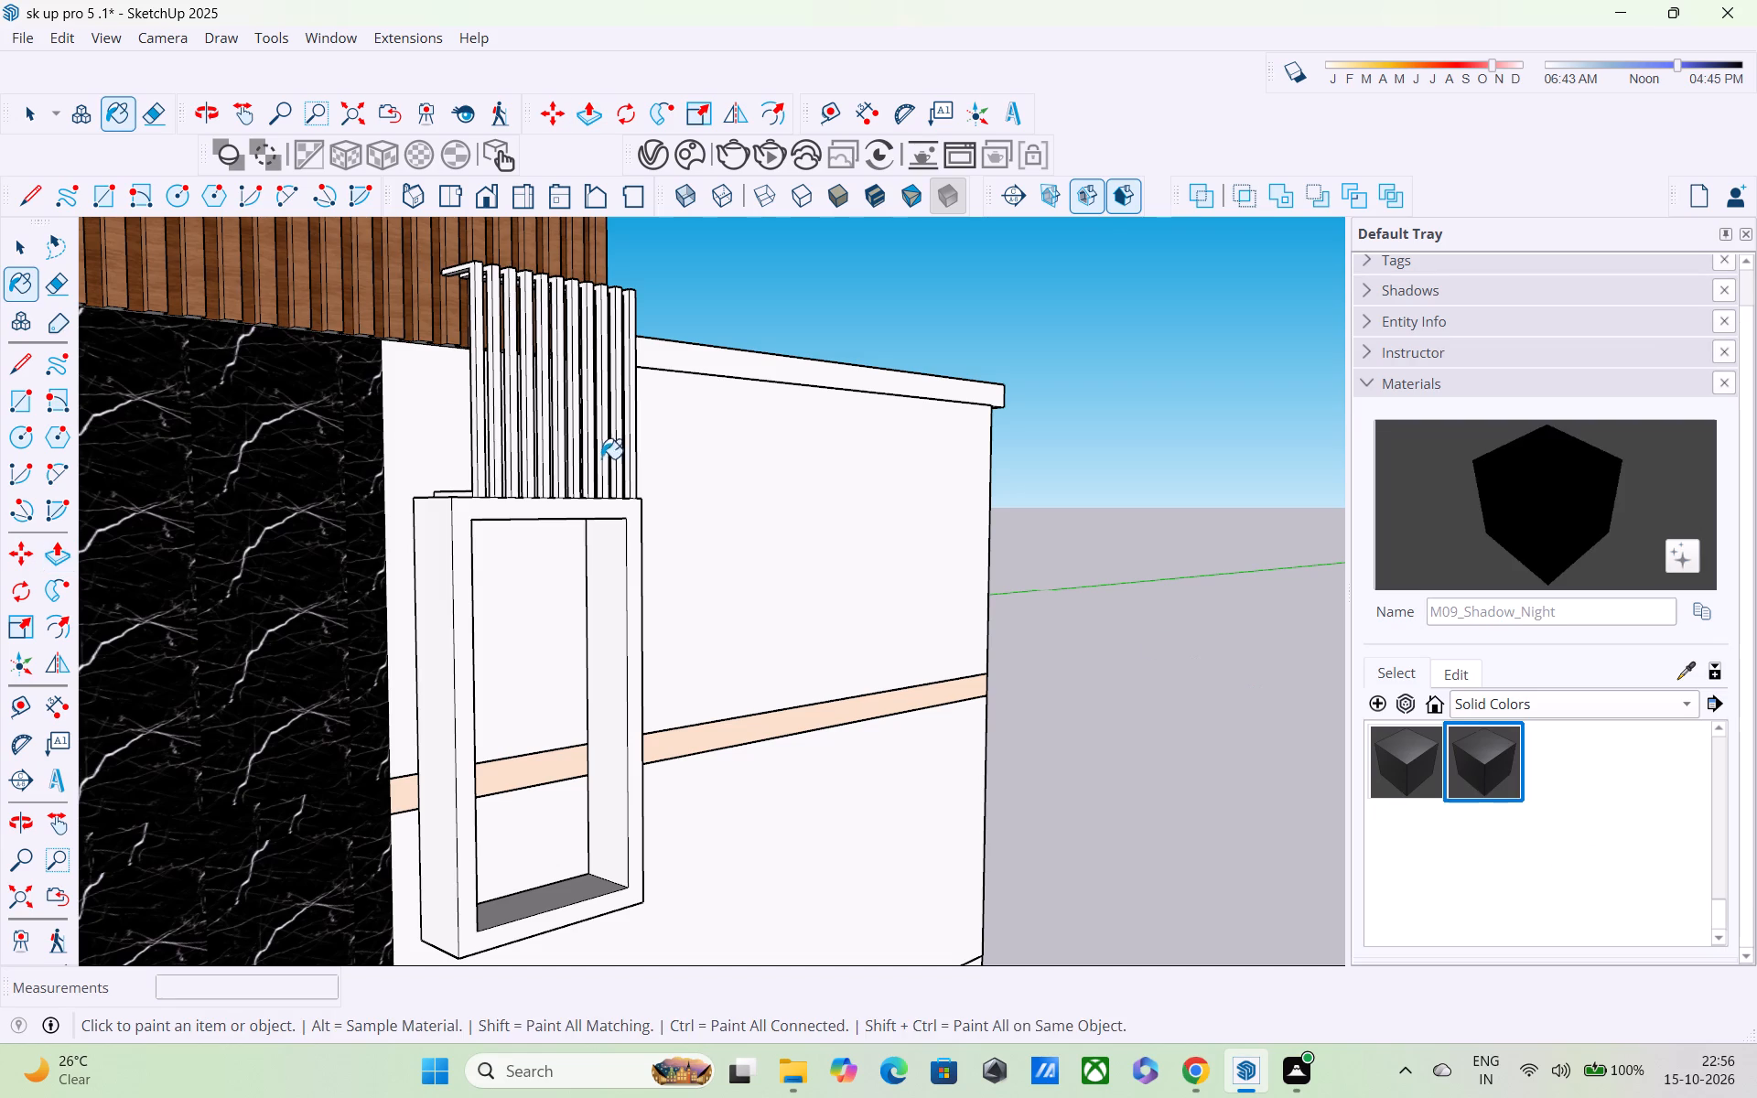
middle_click_drag(480, 452, 601, 557)
scroll(499, 555, "up", 2)
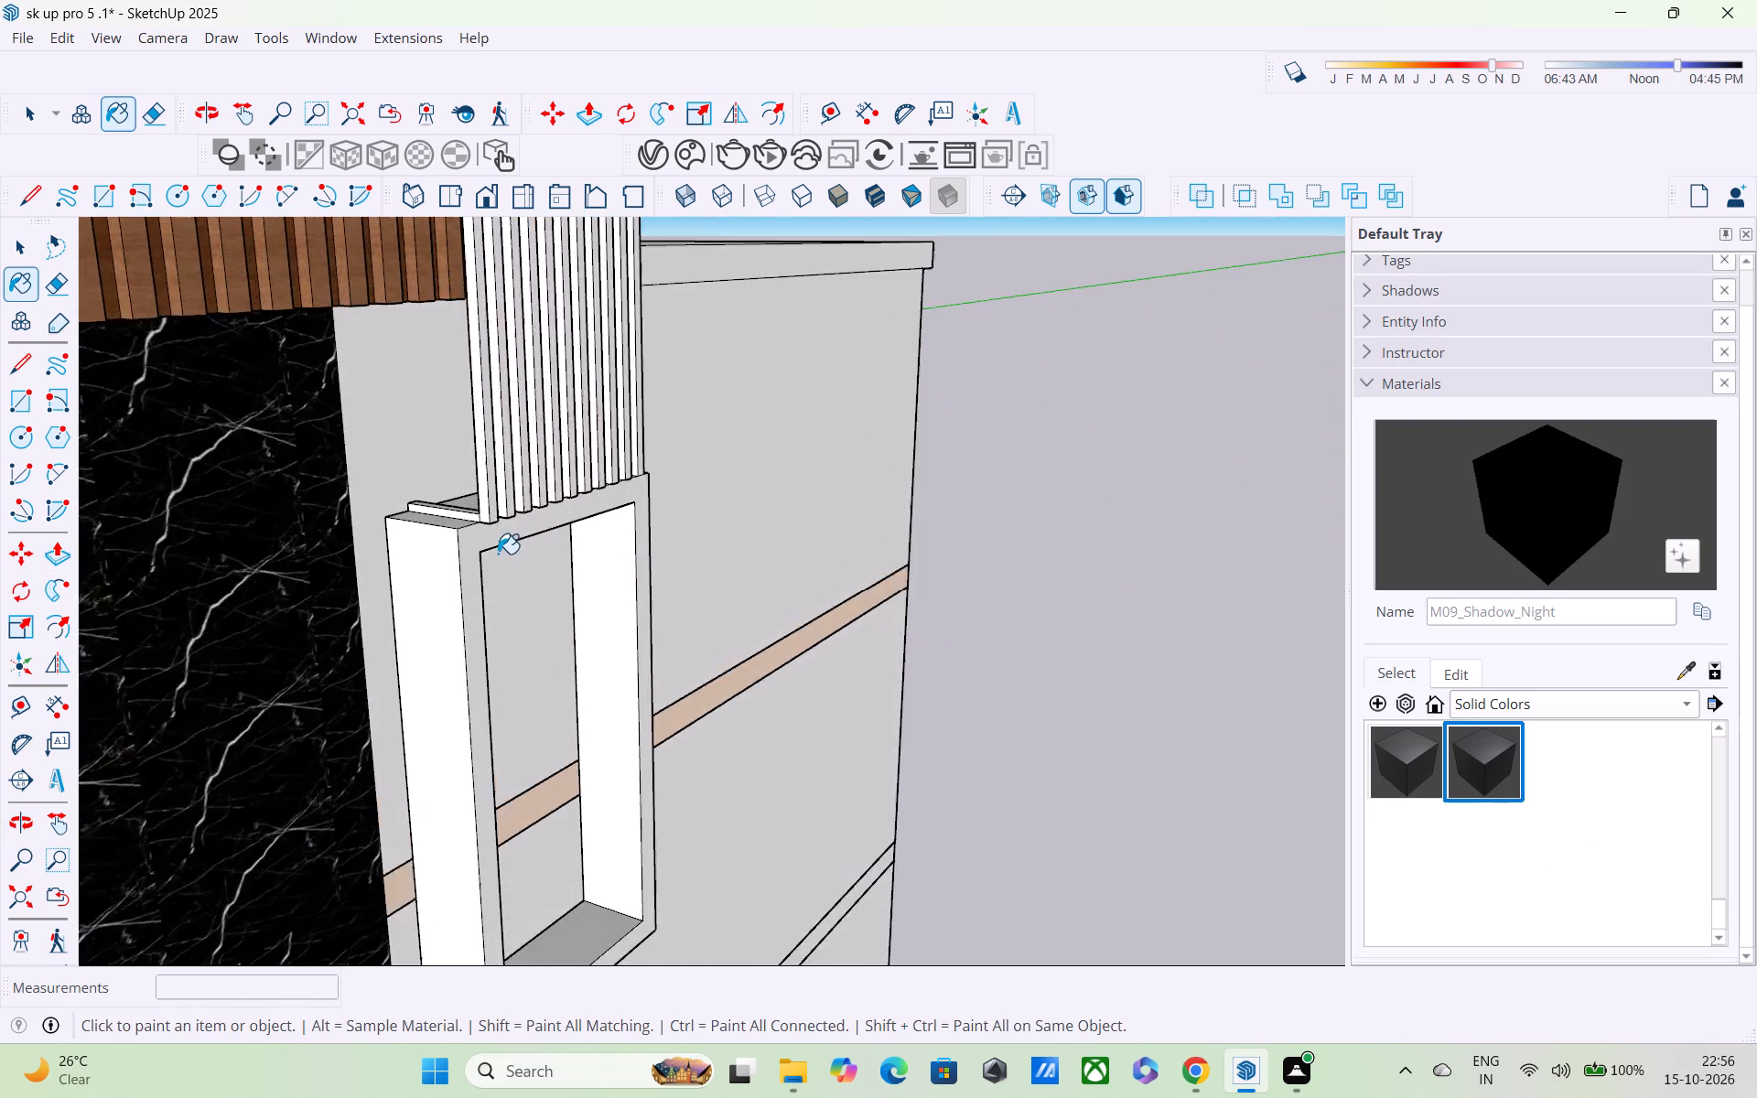
scroll(498, 554, "up", 2)
middle_click_drag(496, 540, 535, 640)
left_click(470, 450)
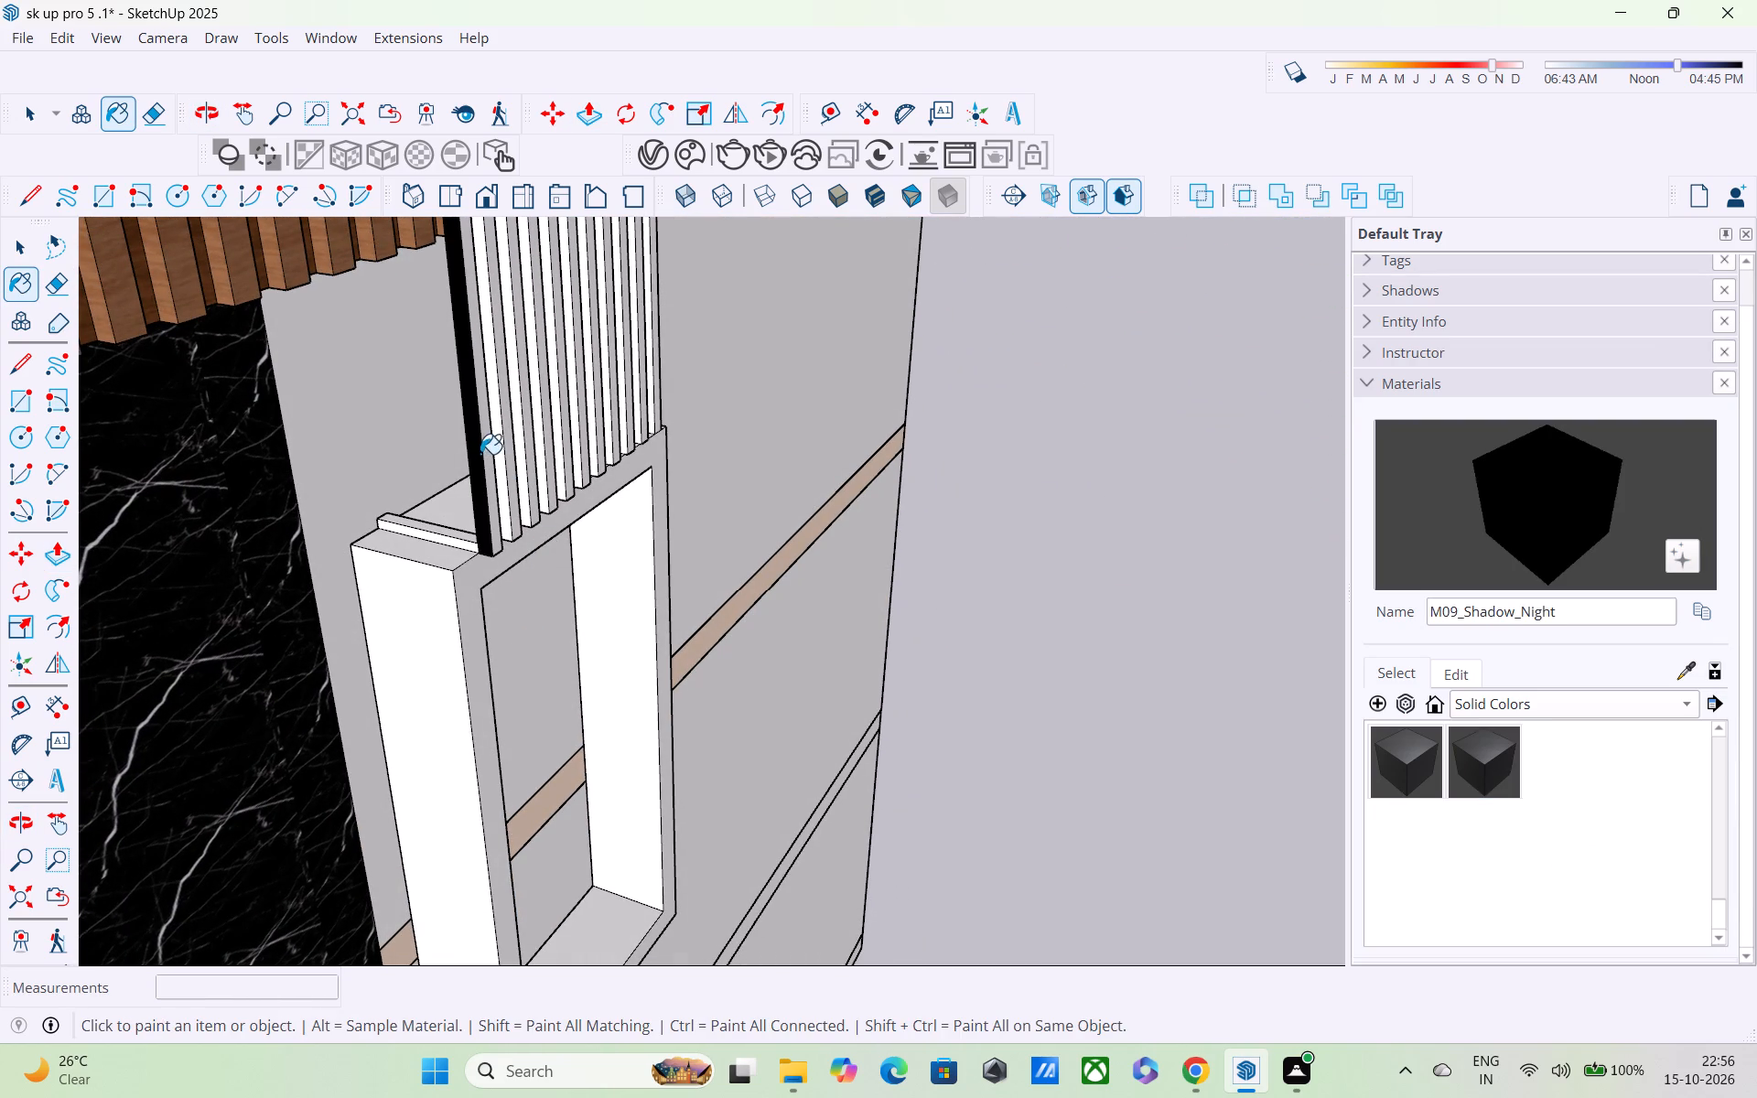
left_click(489, 457)
left_click(505, 436)
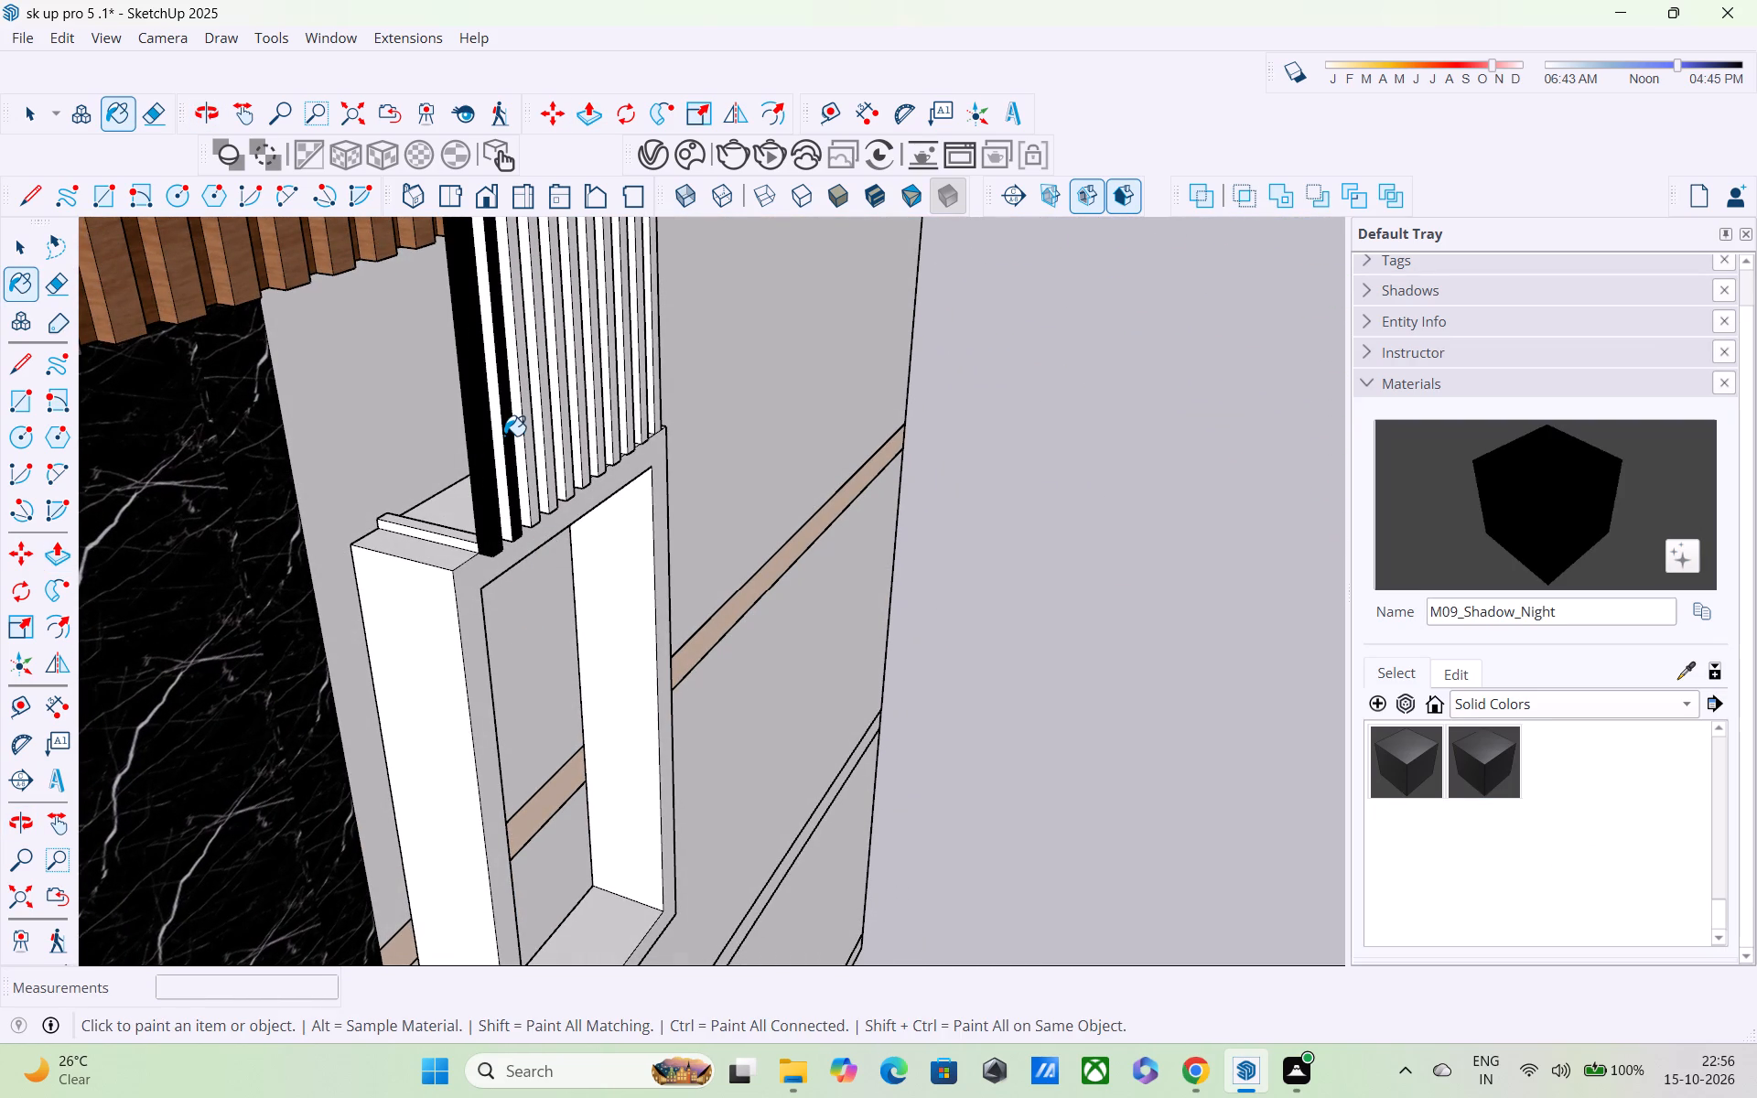
left_click(494, 427)
Paint the front and marble-wall-side faces of the third, fourth and fifth posts with M09_Shadow_Night.
middle_click_drag(503, 427, 254, 429)
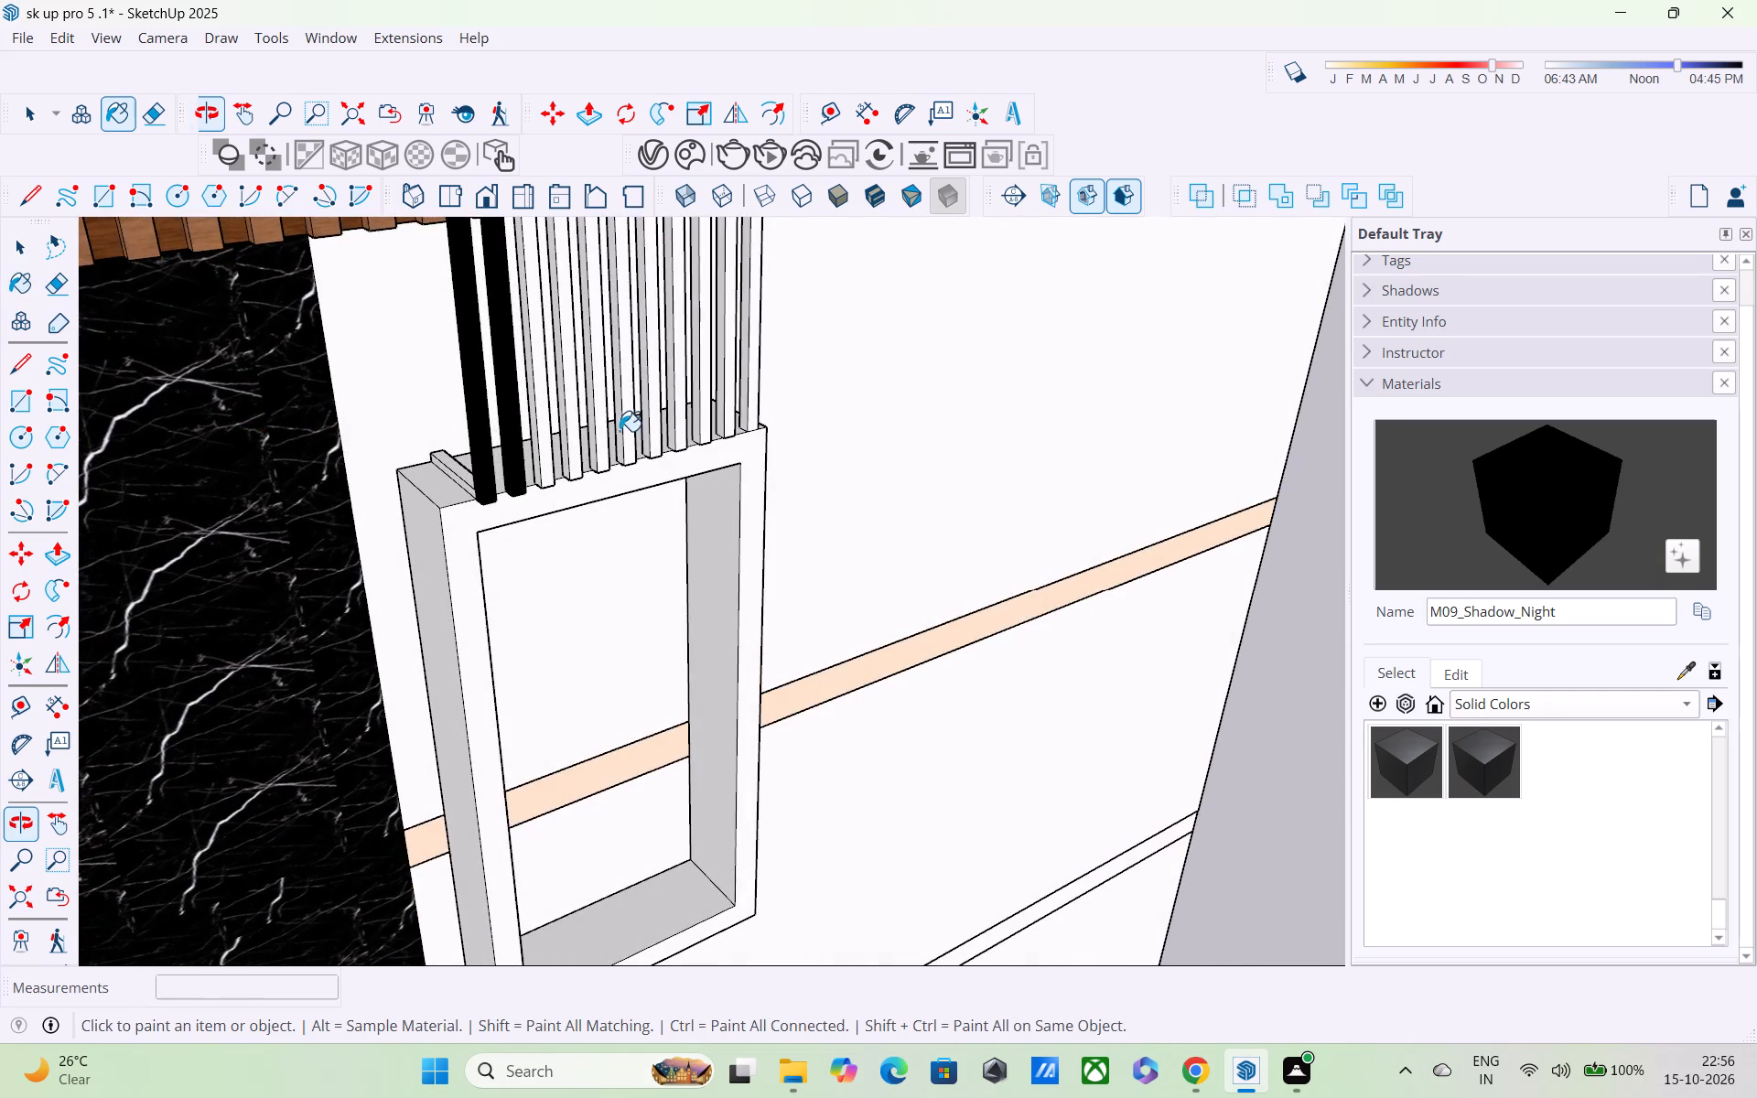
scroll(606, 443, "up", 3)
left_click(526, 433)
left_click(516, 420)
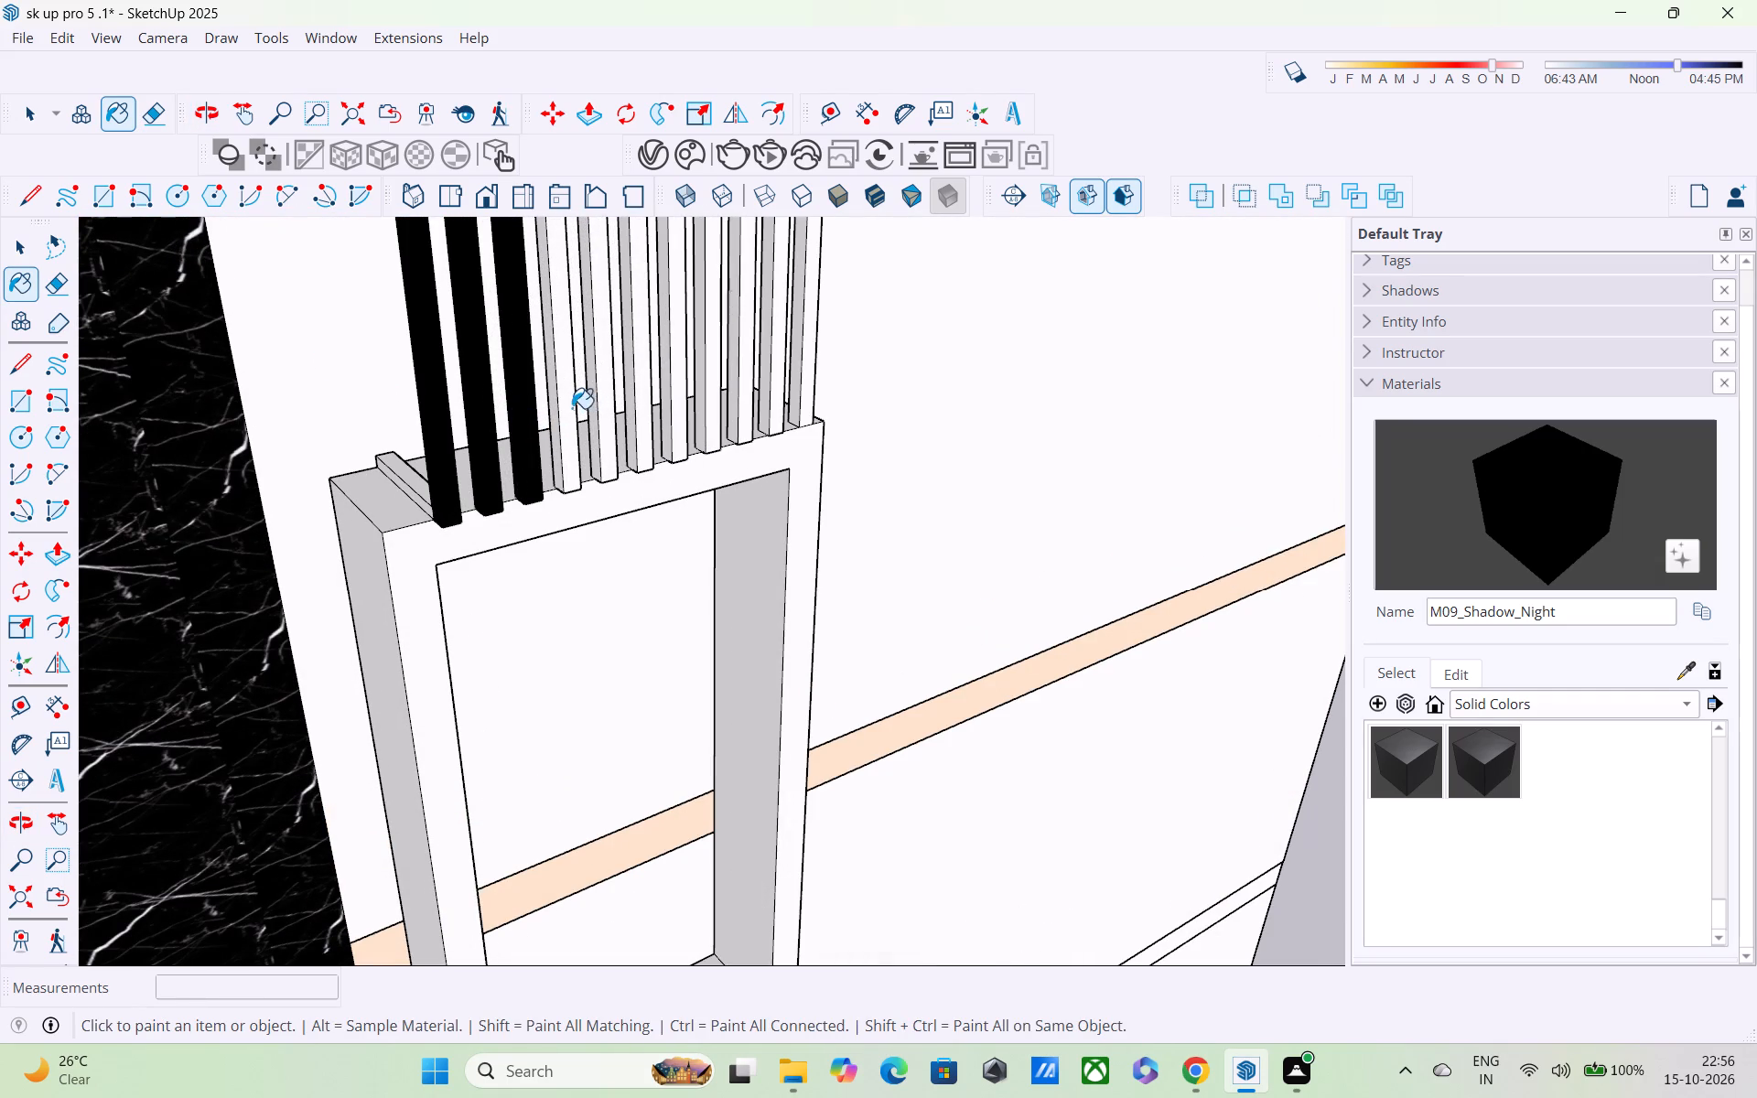
left_click(569, 405)
left_click(554, 393)
left_click(596, 401)
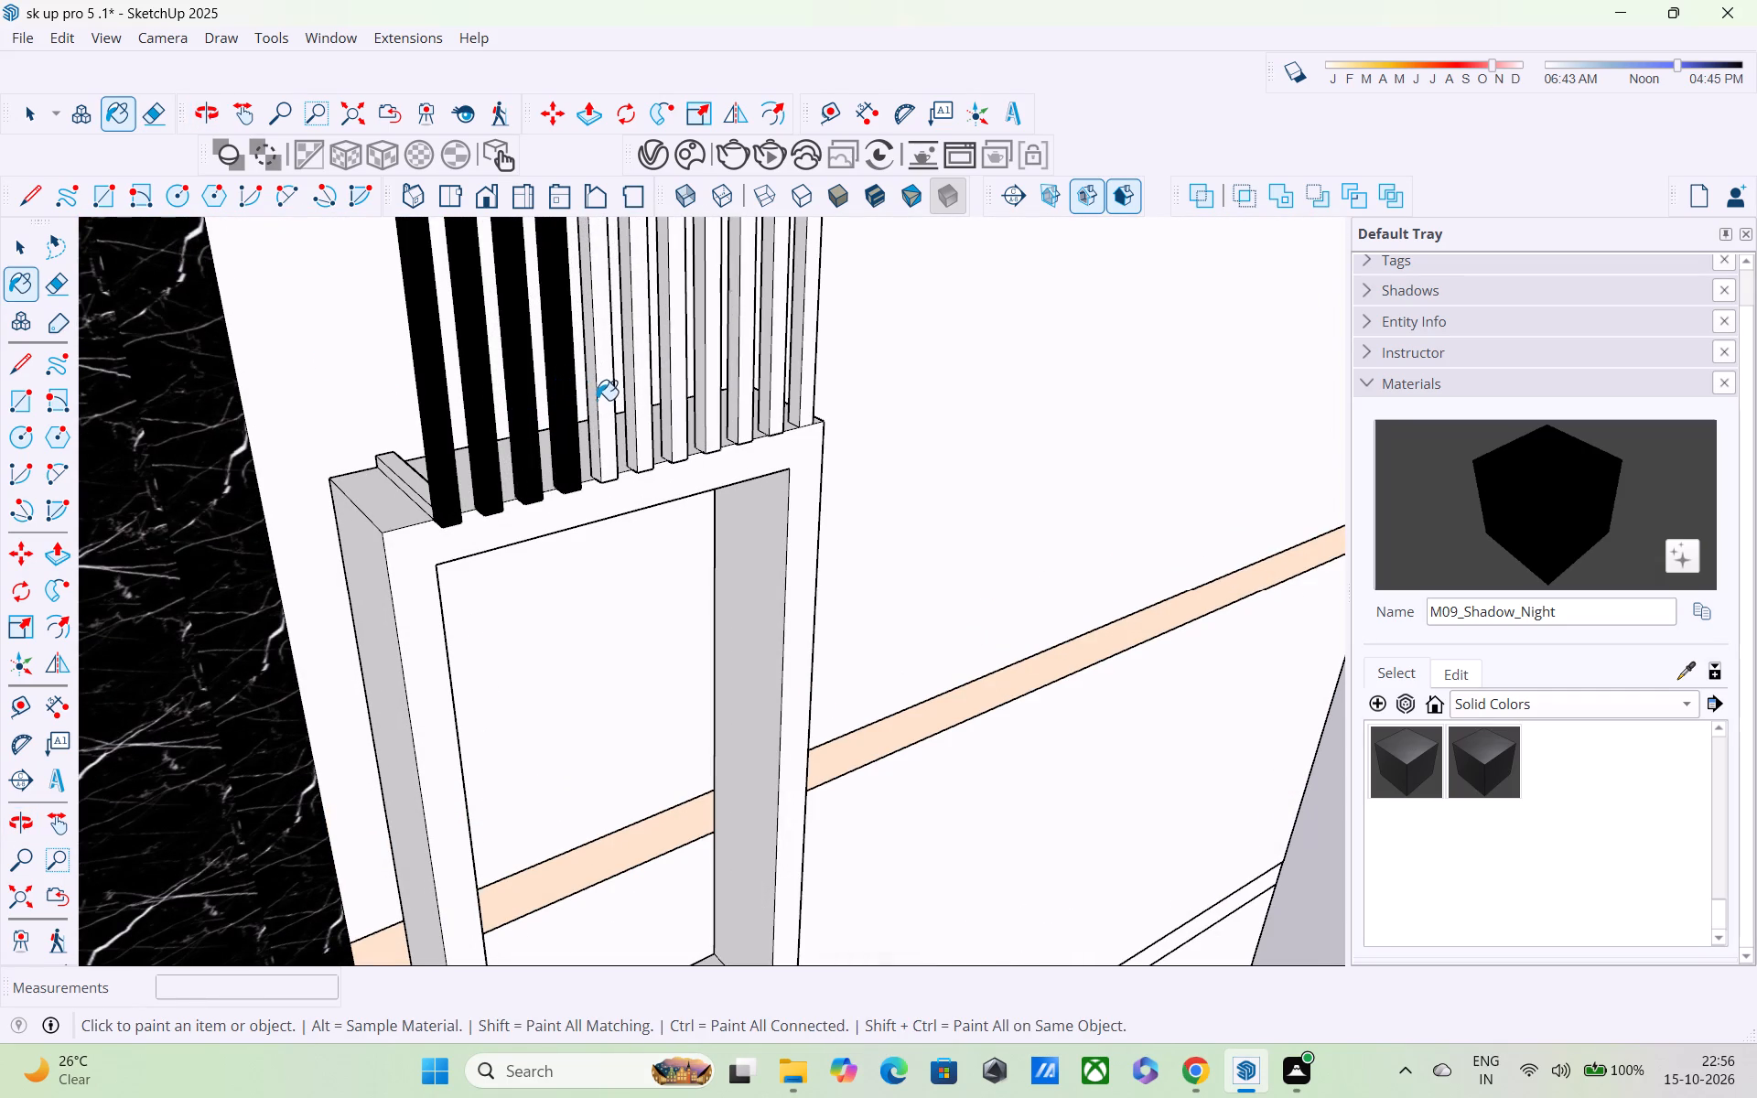
left_click(607, 397)
left_click(597, 389)
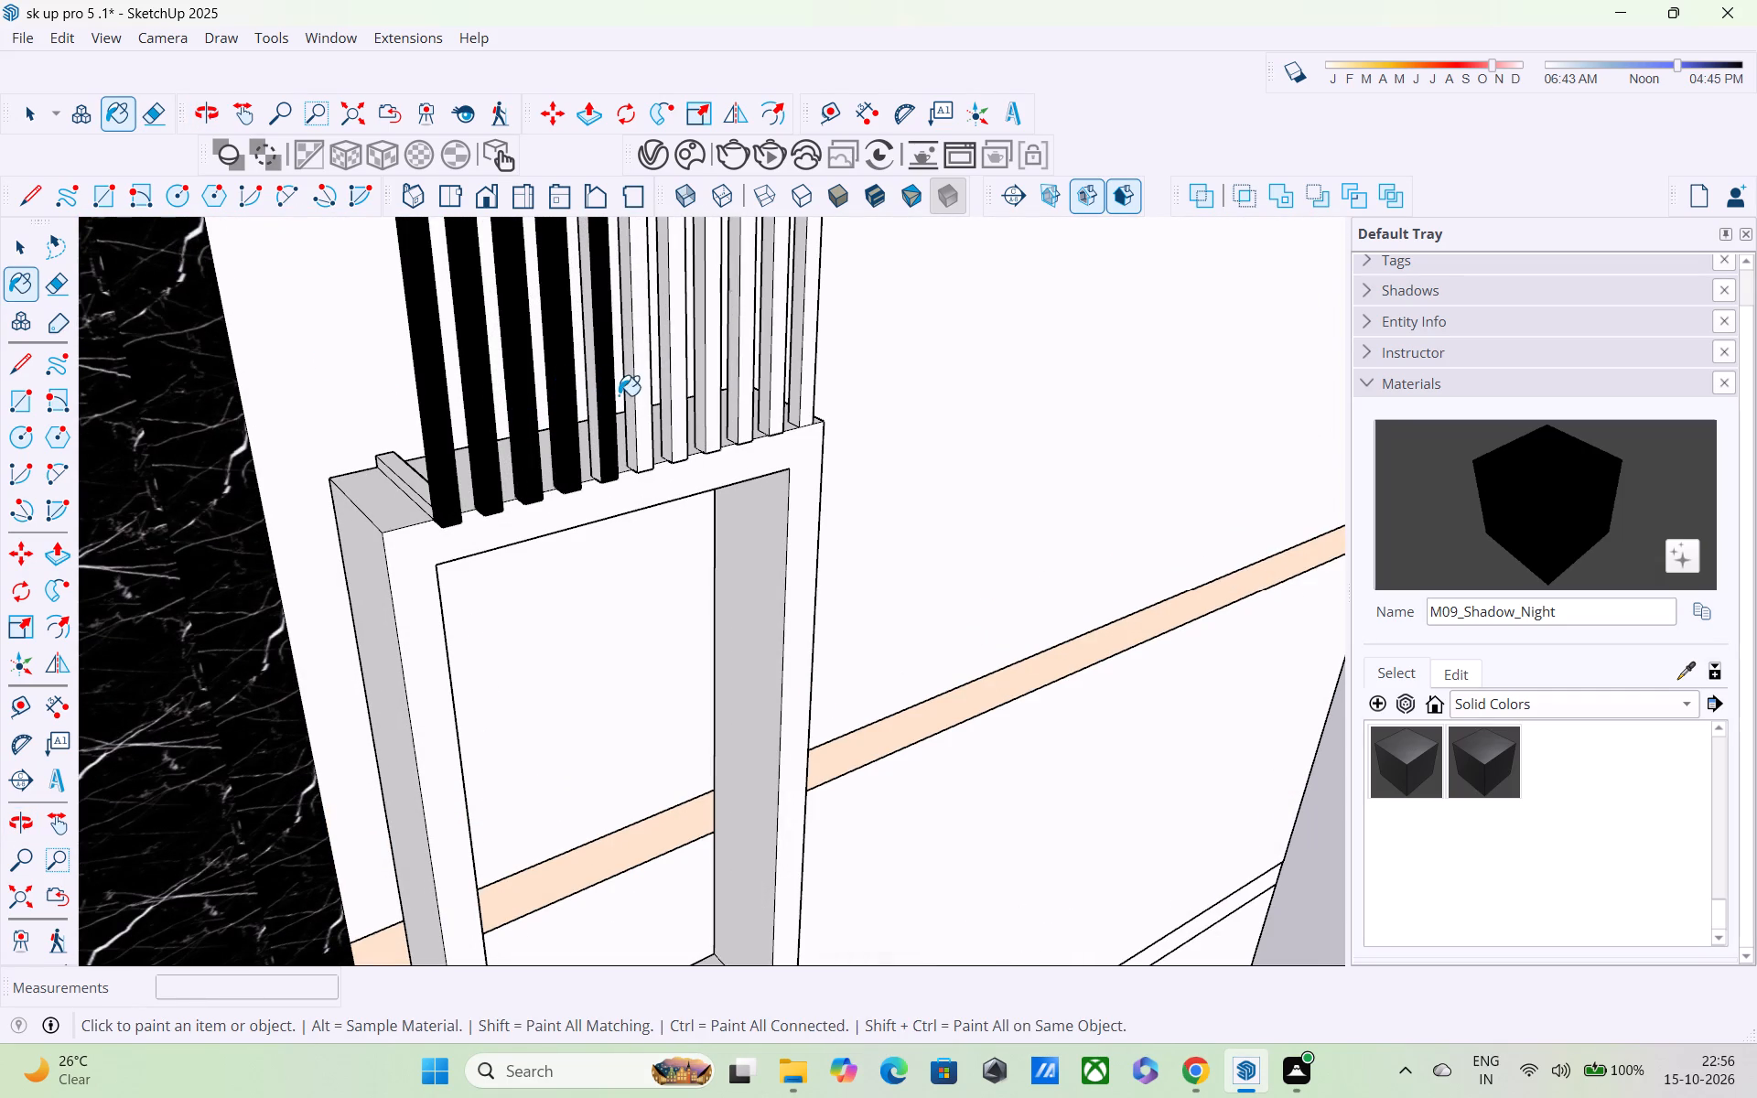
left_click(587, 391)
left_click(598, 391)
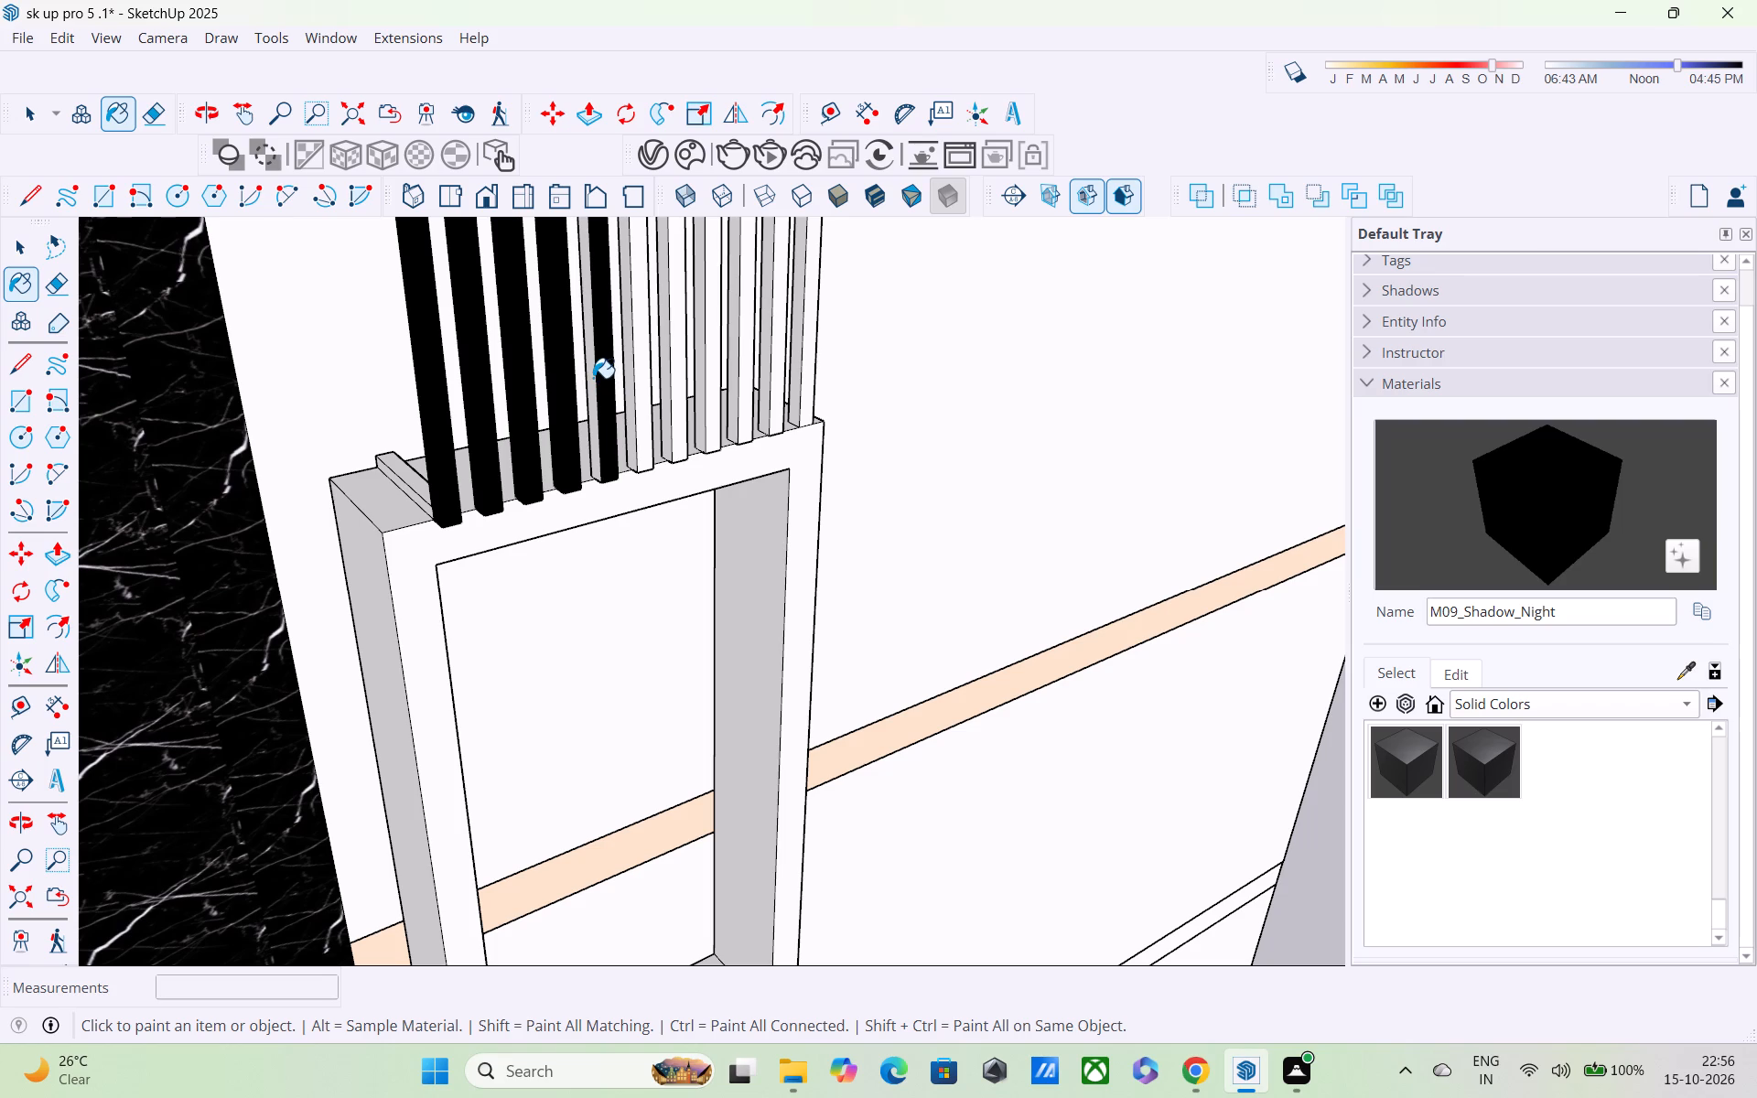
left_click(593, 378)
Paint the front and marble-wall-side faces of the sixth, seventh and eighth posts with M09_Shadow_Night.
left_click(628, 384)
left_click(640, 392)
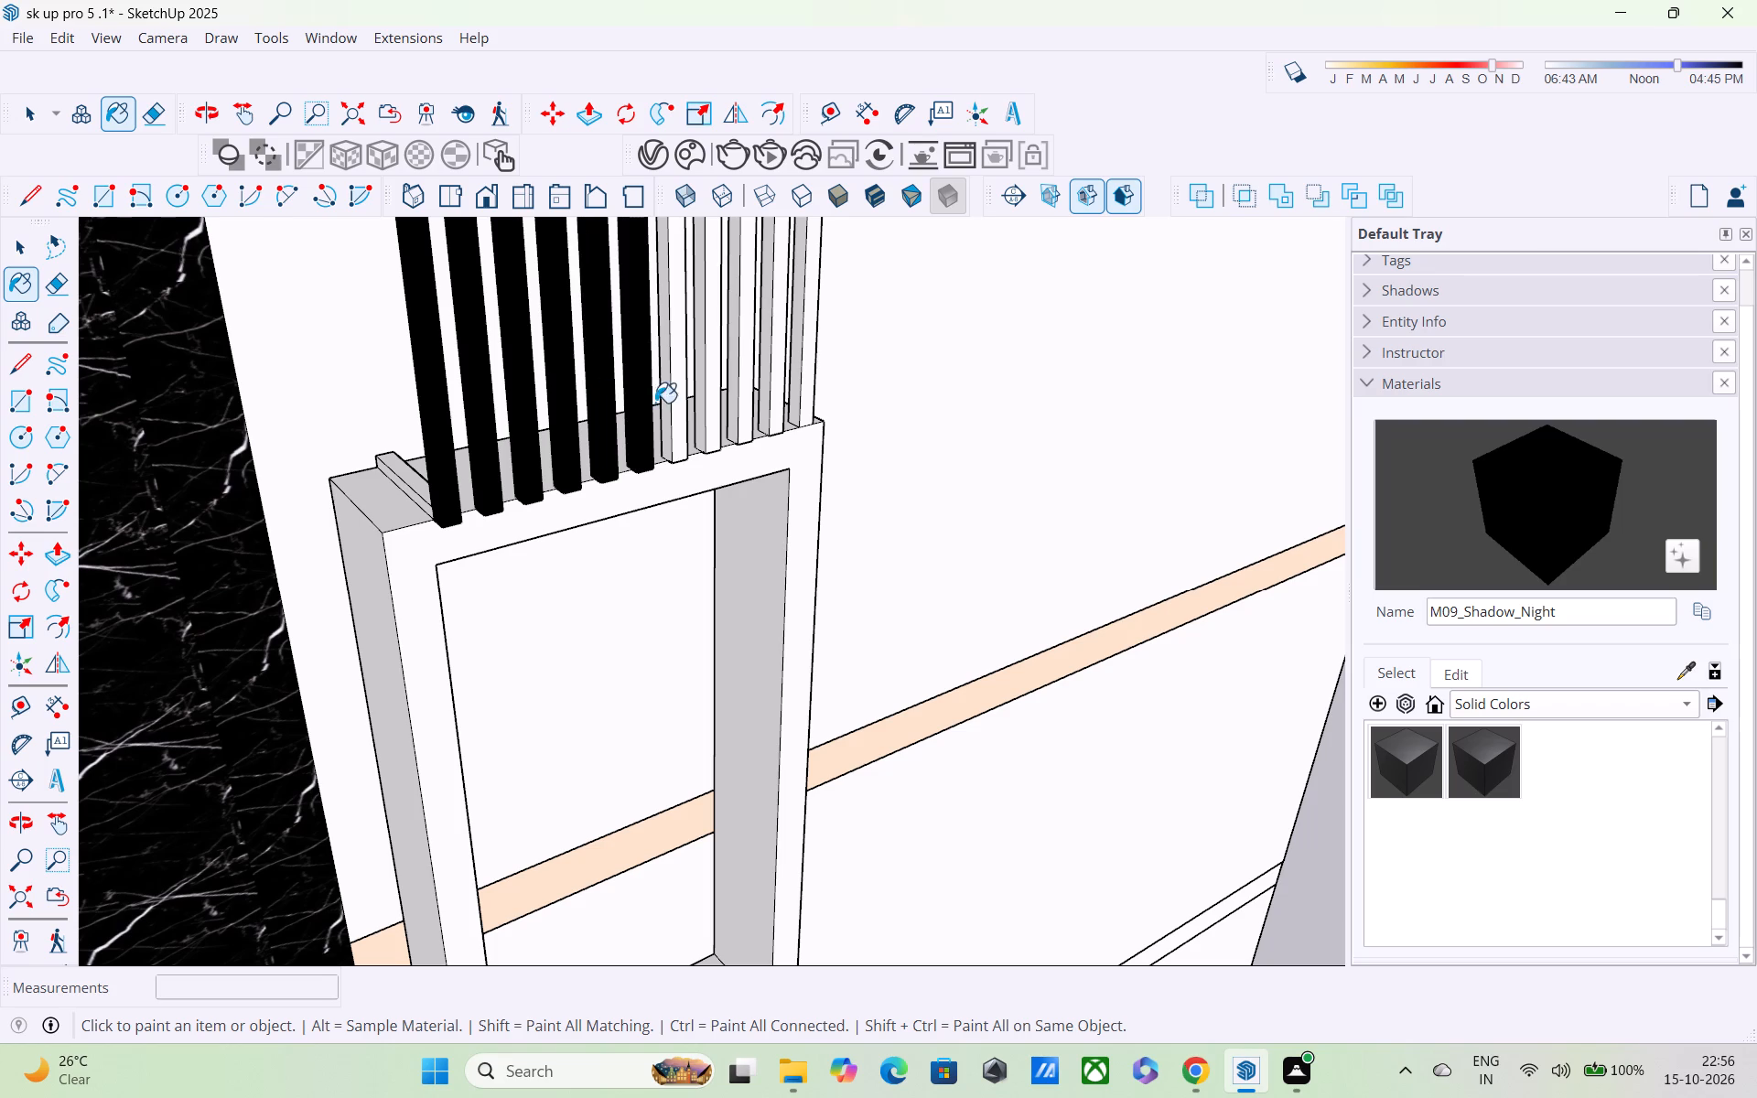
left_click(667, 399)
left_click(667, 399)
left_click(672, 401)
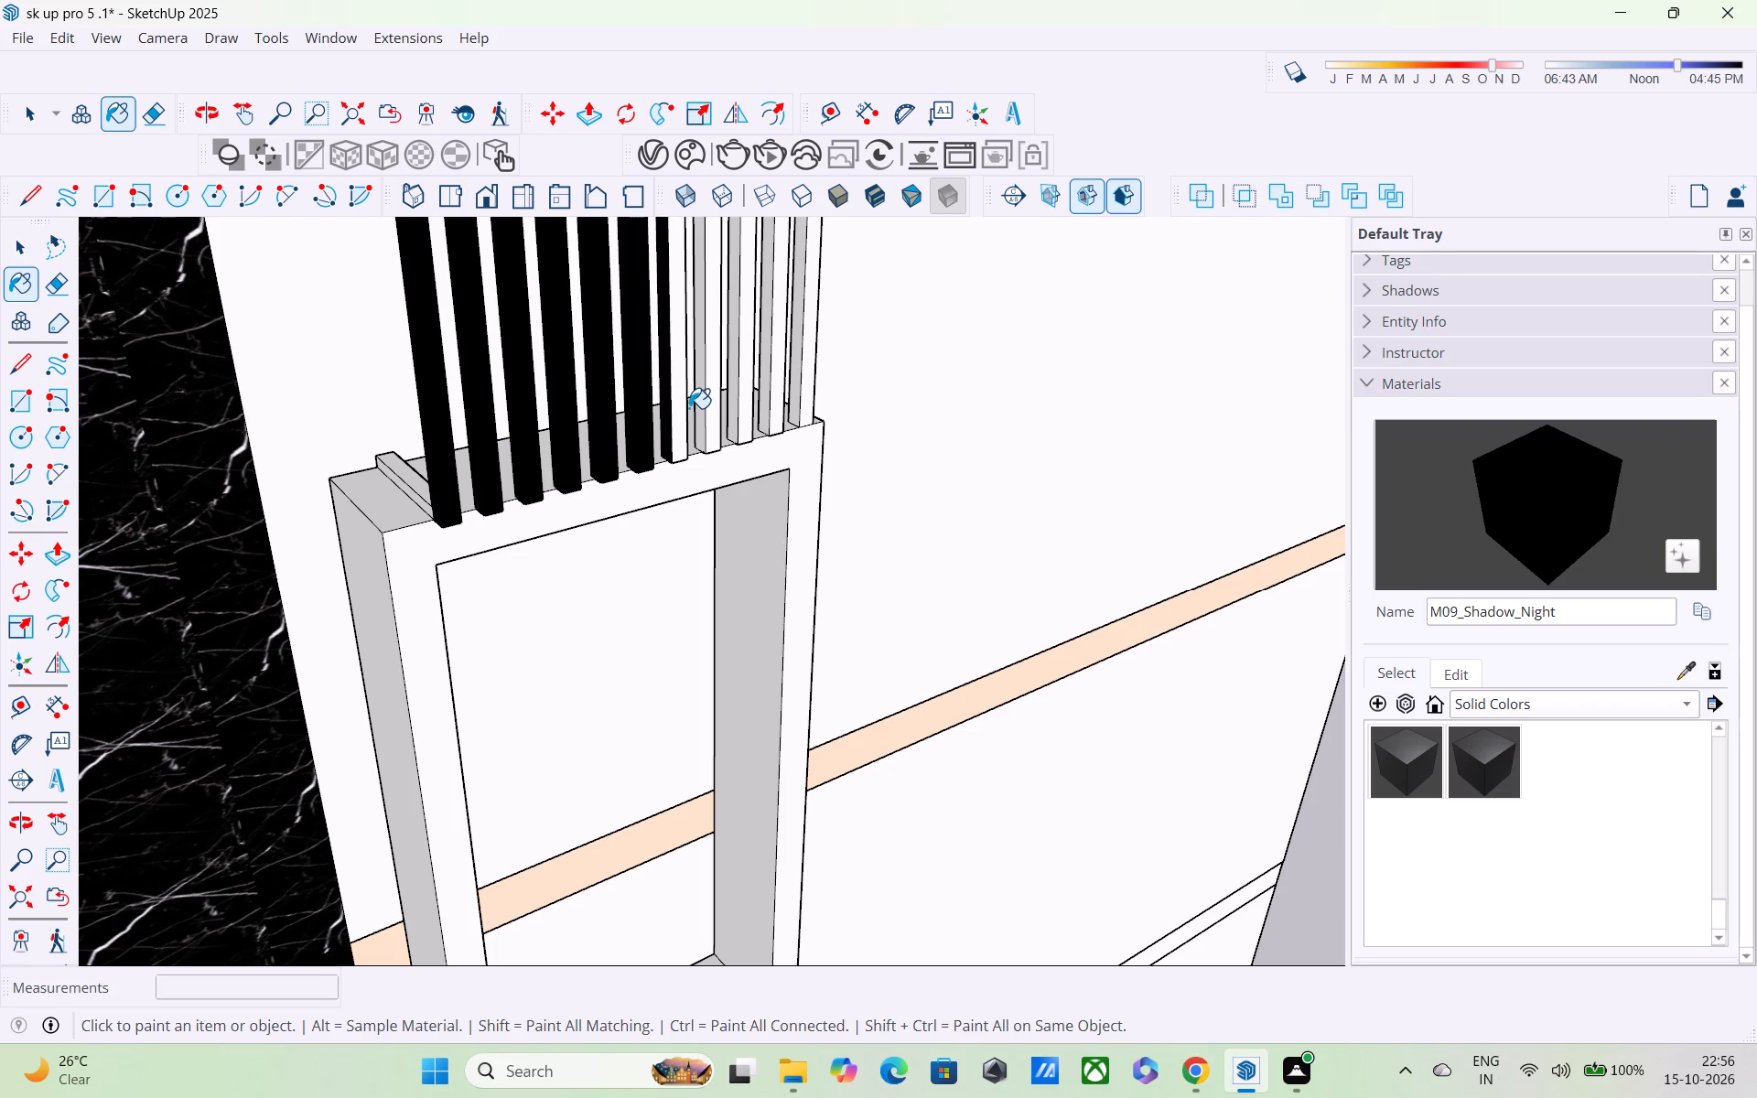
left_click_drag(682, 396, 680, 386)
left_click(708, 403)
left_click(704, 402)
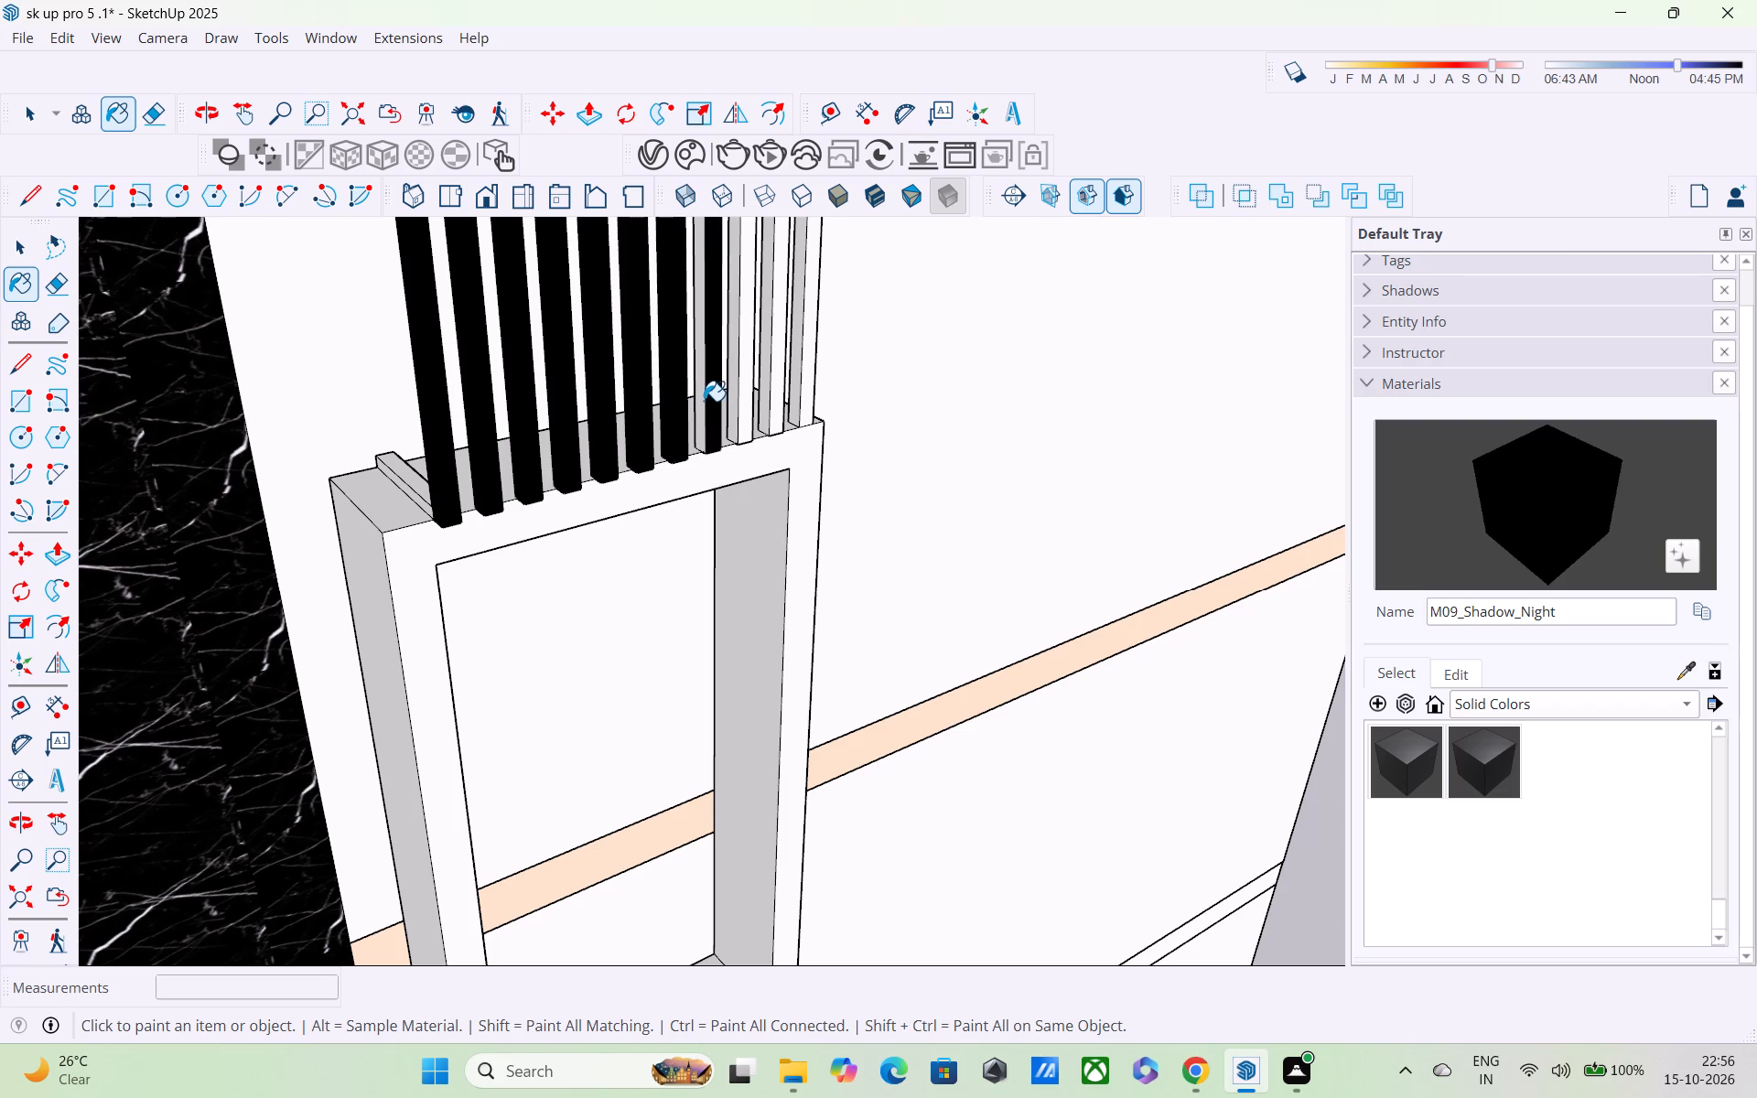
left_click(700, 391)
Paint the front and marble-wall-side faces of the last three posts with M09_Shadow_Night.
scroll(734, 404, "down", 1)
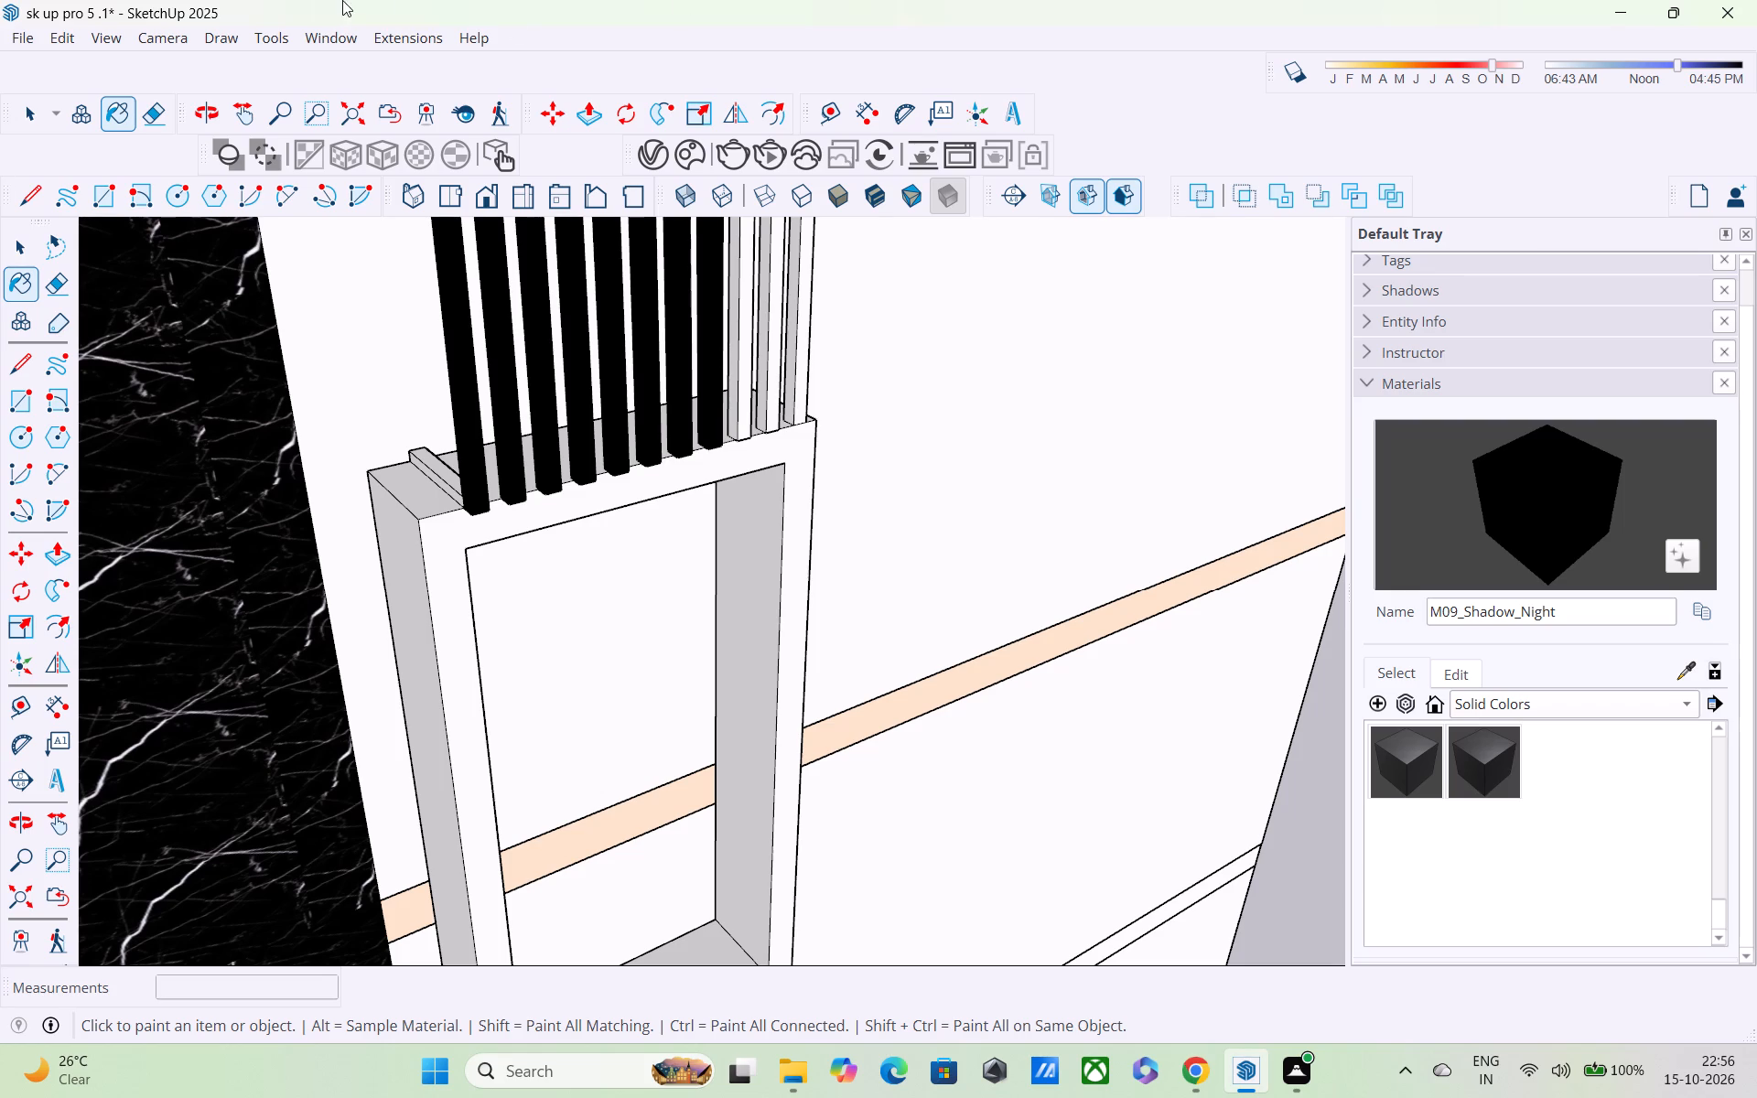
middle_click_drag(319, 21, 49, 118, "shift")
scroll(182, 7, "down", 2)
middle_click_drag(635, 280, 482, 387, "shift")
scroll(590, 403, "up", 5)
left_click(592, 417)
left_click(611, 423)
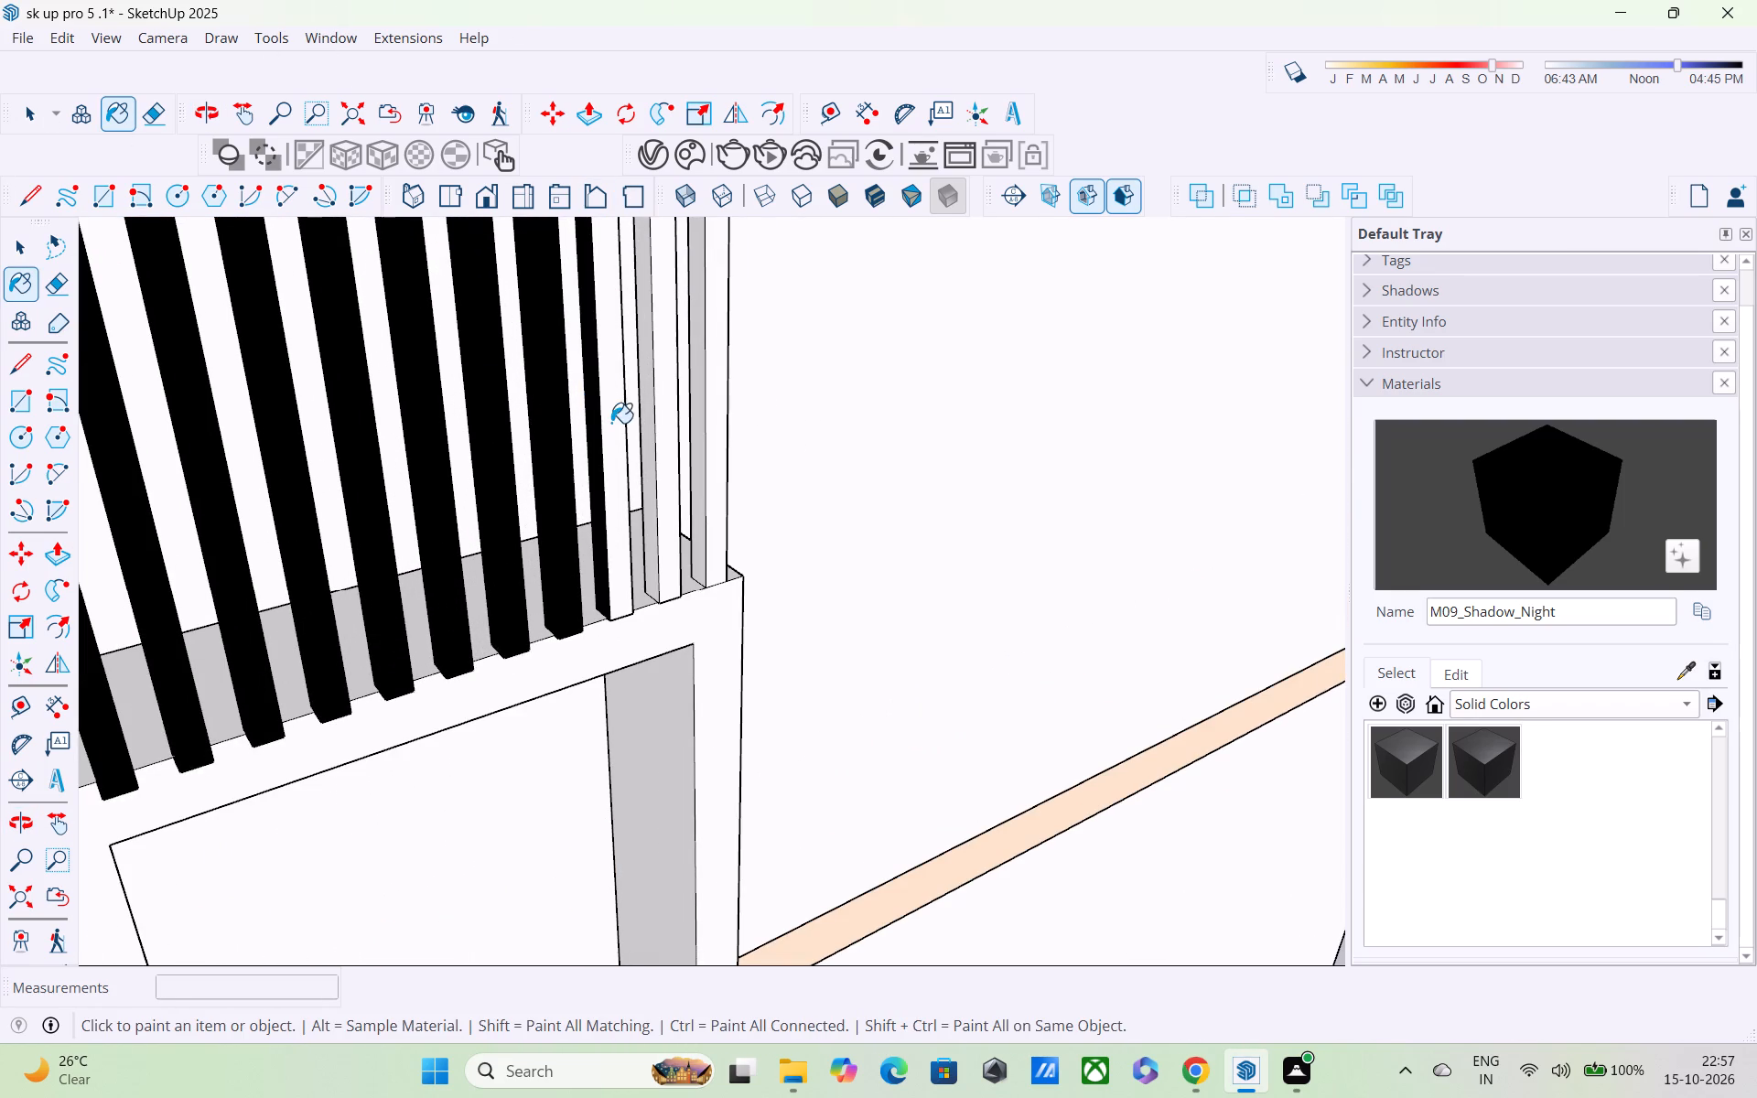
left_click(643, 419)
left_click(662, 419)
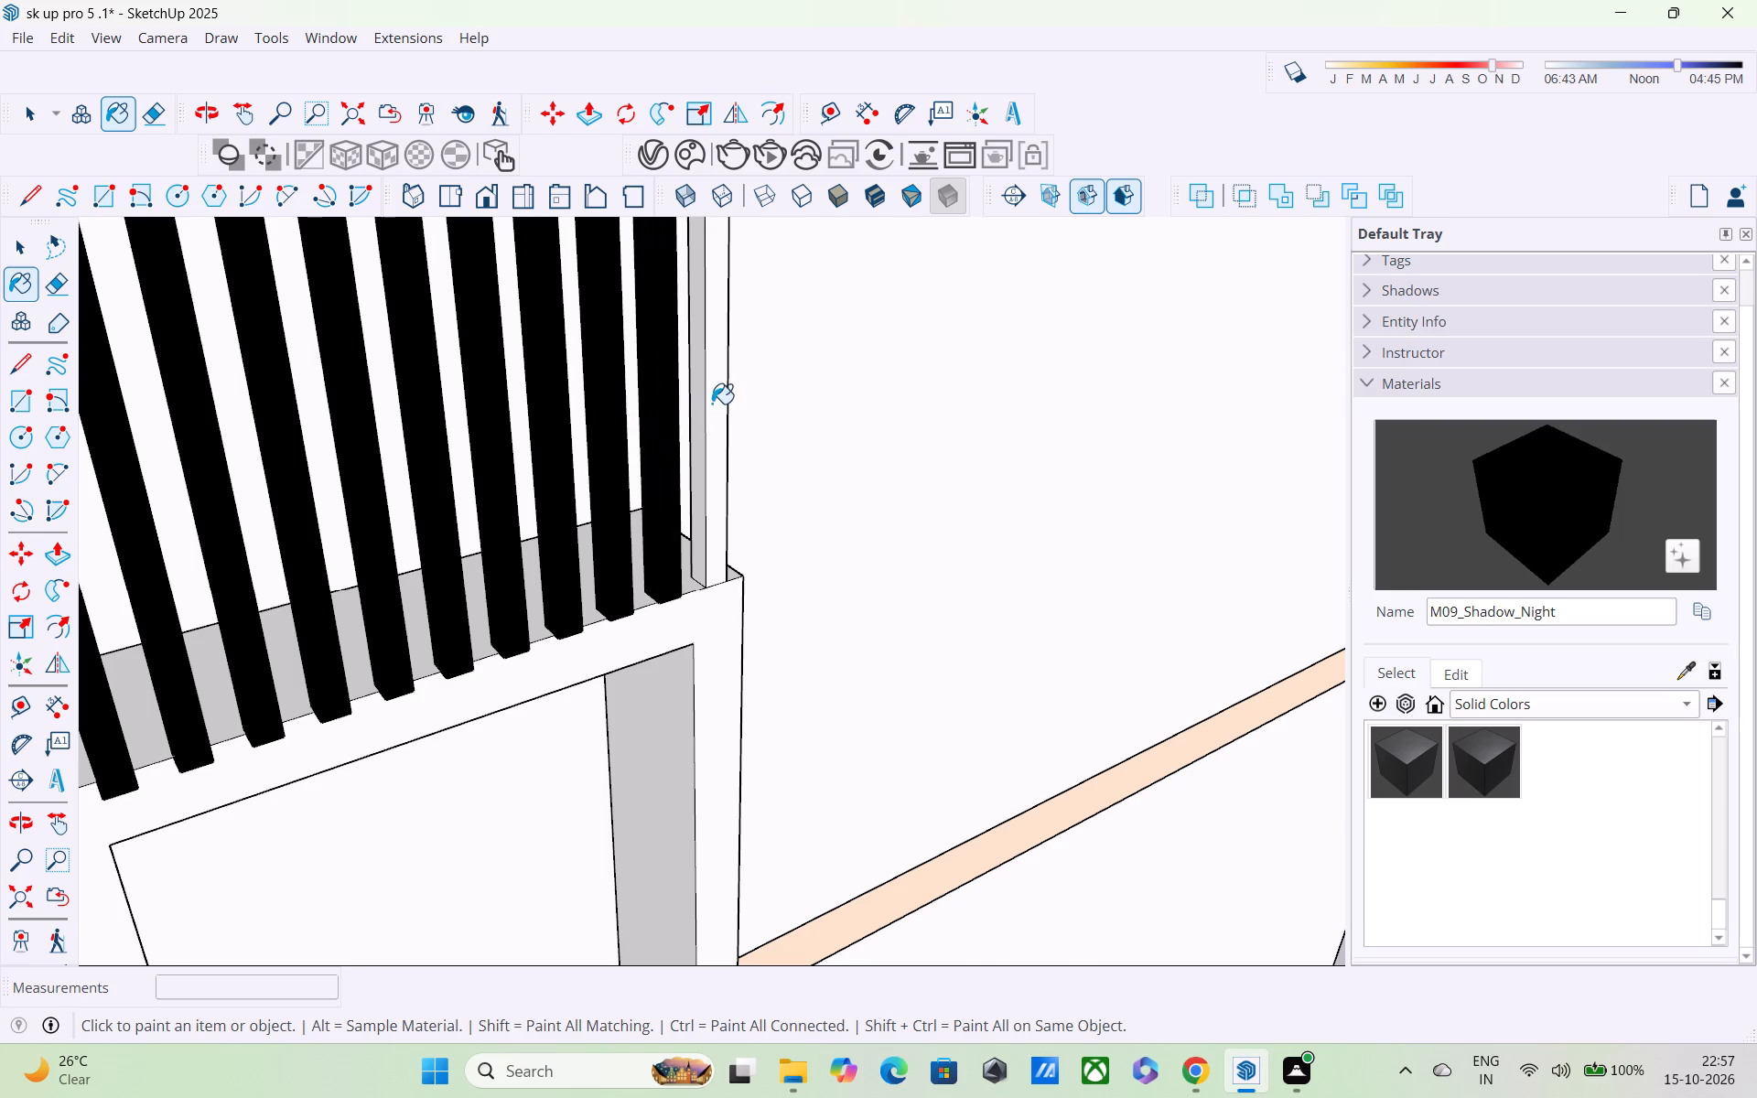
scroll(712, 404, "up", 4)
left_click(694, 379)
left_click(716, 390)
Paint the outer side face of the last post and its top arm, at the end away from the marble wall, with M09_Shadow_Night.
middle_click_drag(719, 398, 424, 414)
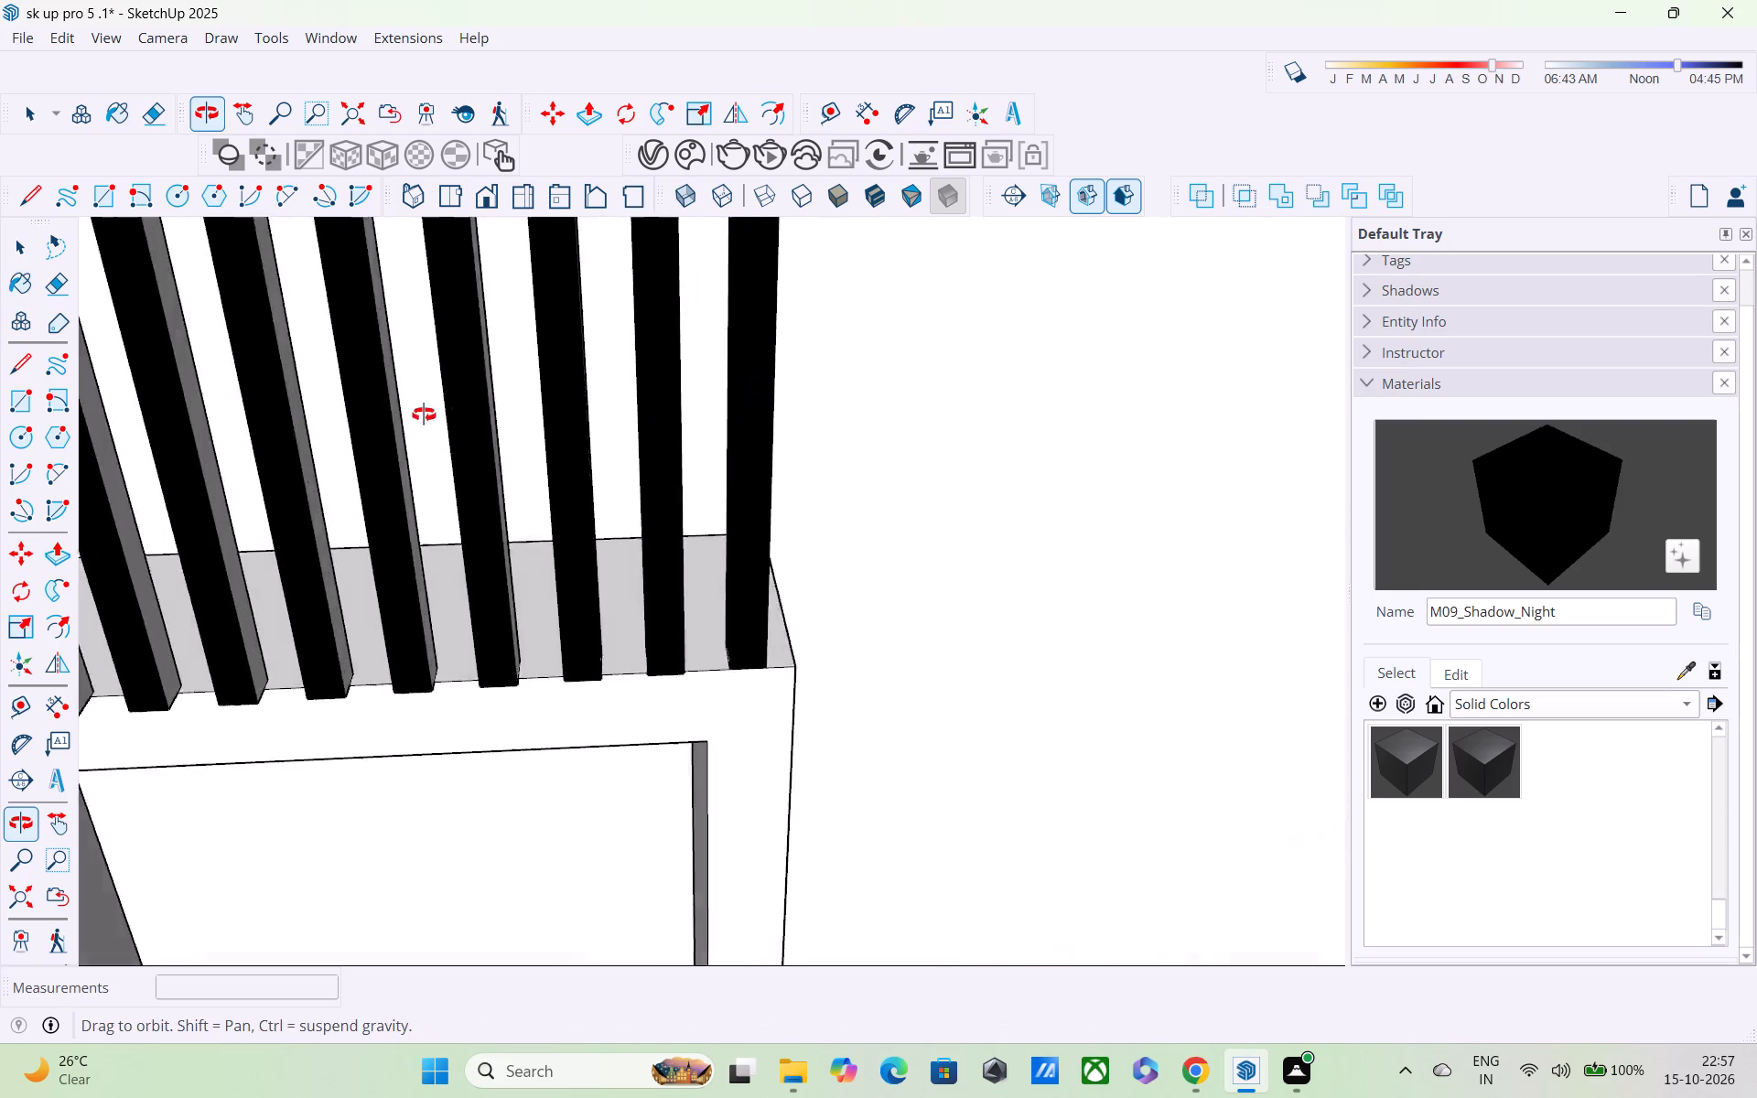
middle_click_drag(424, 414, 243, 358)
scroll(633, 365, "down", 3)
middle_click_drag(751, 401, 484, 394)
scroll(484, 394, "up", 4)
middle_click_drag(750, 439, 725, 429)
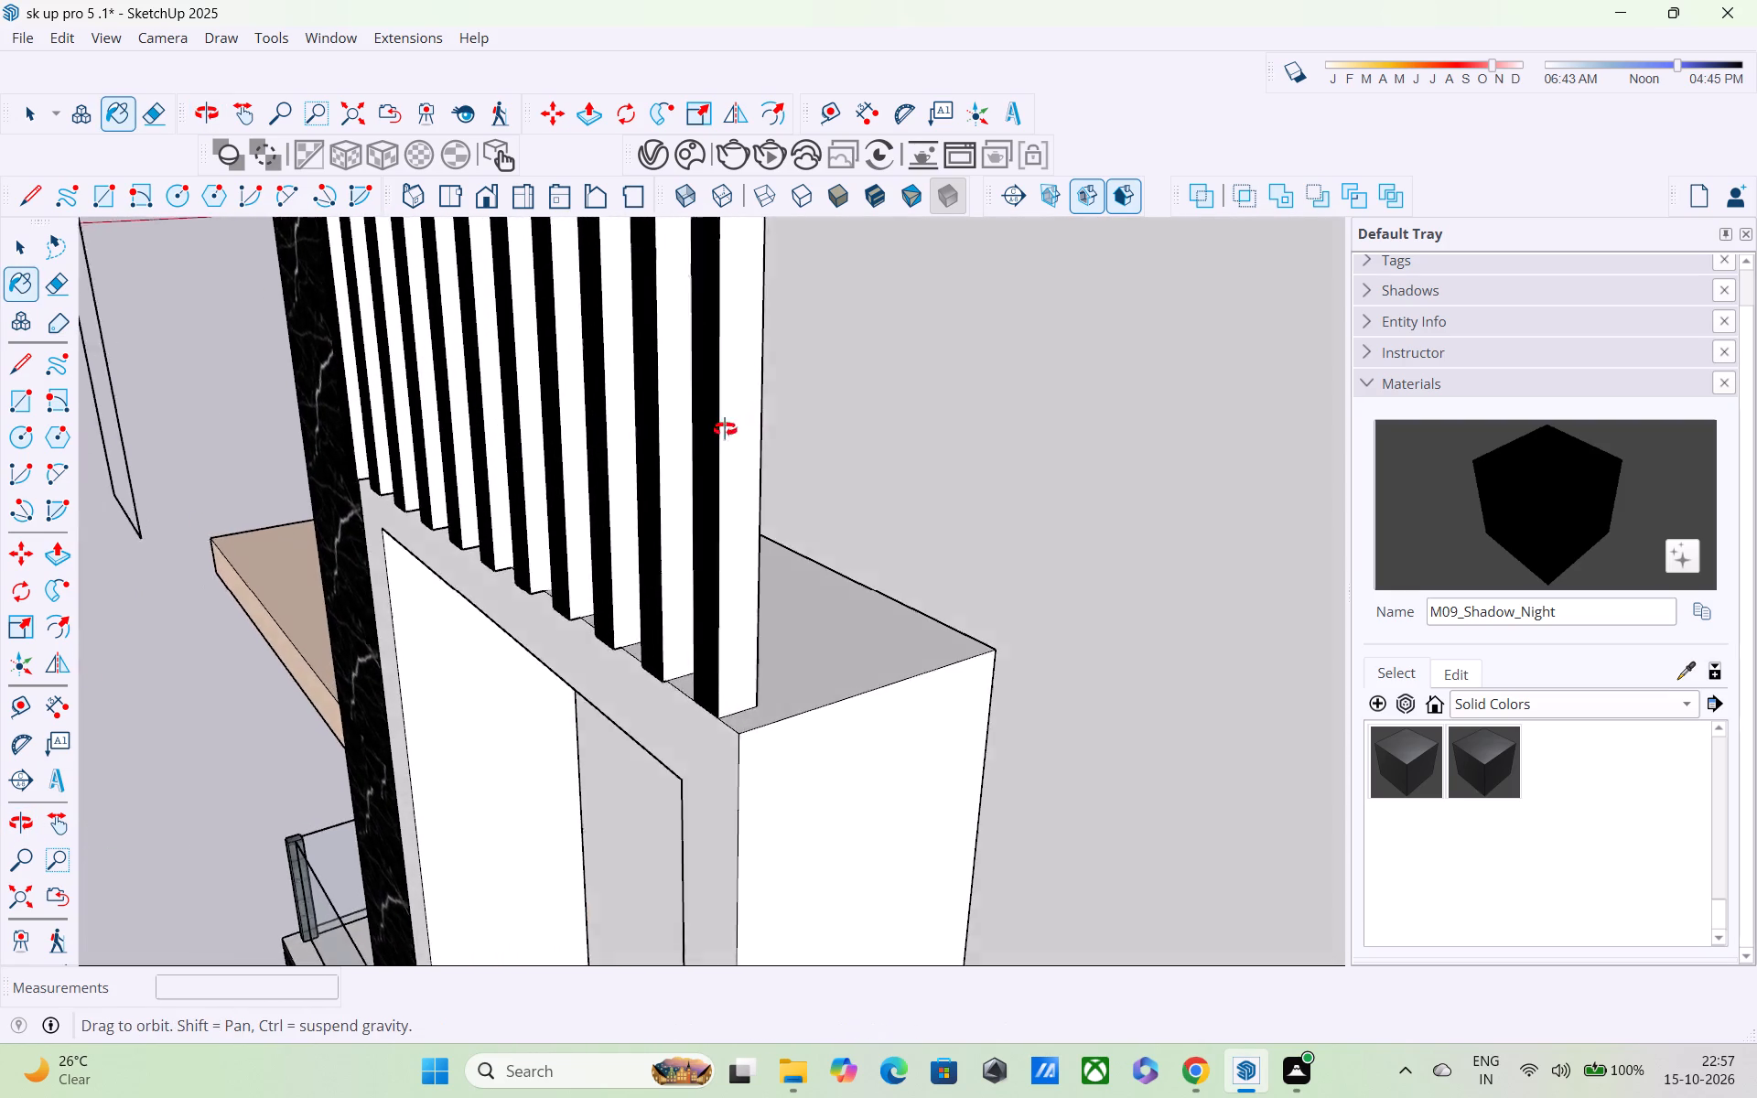
middle_click_drag(725, 429, 346, 382)
middle_click_drag(489, 373, 857, 324)
scroll(771, 333, "down", 7)
left_click(18, 890)
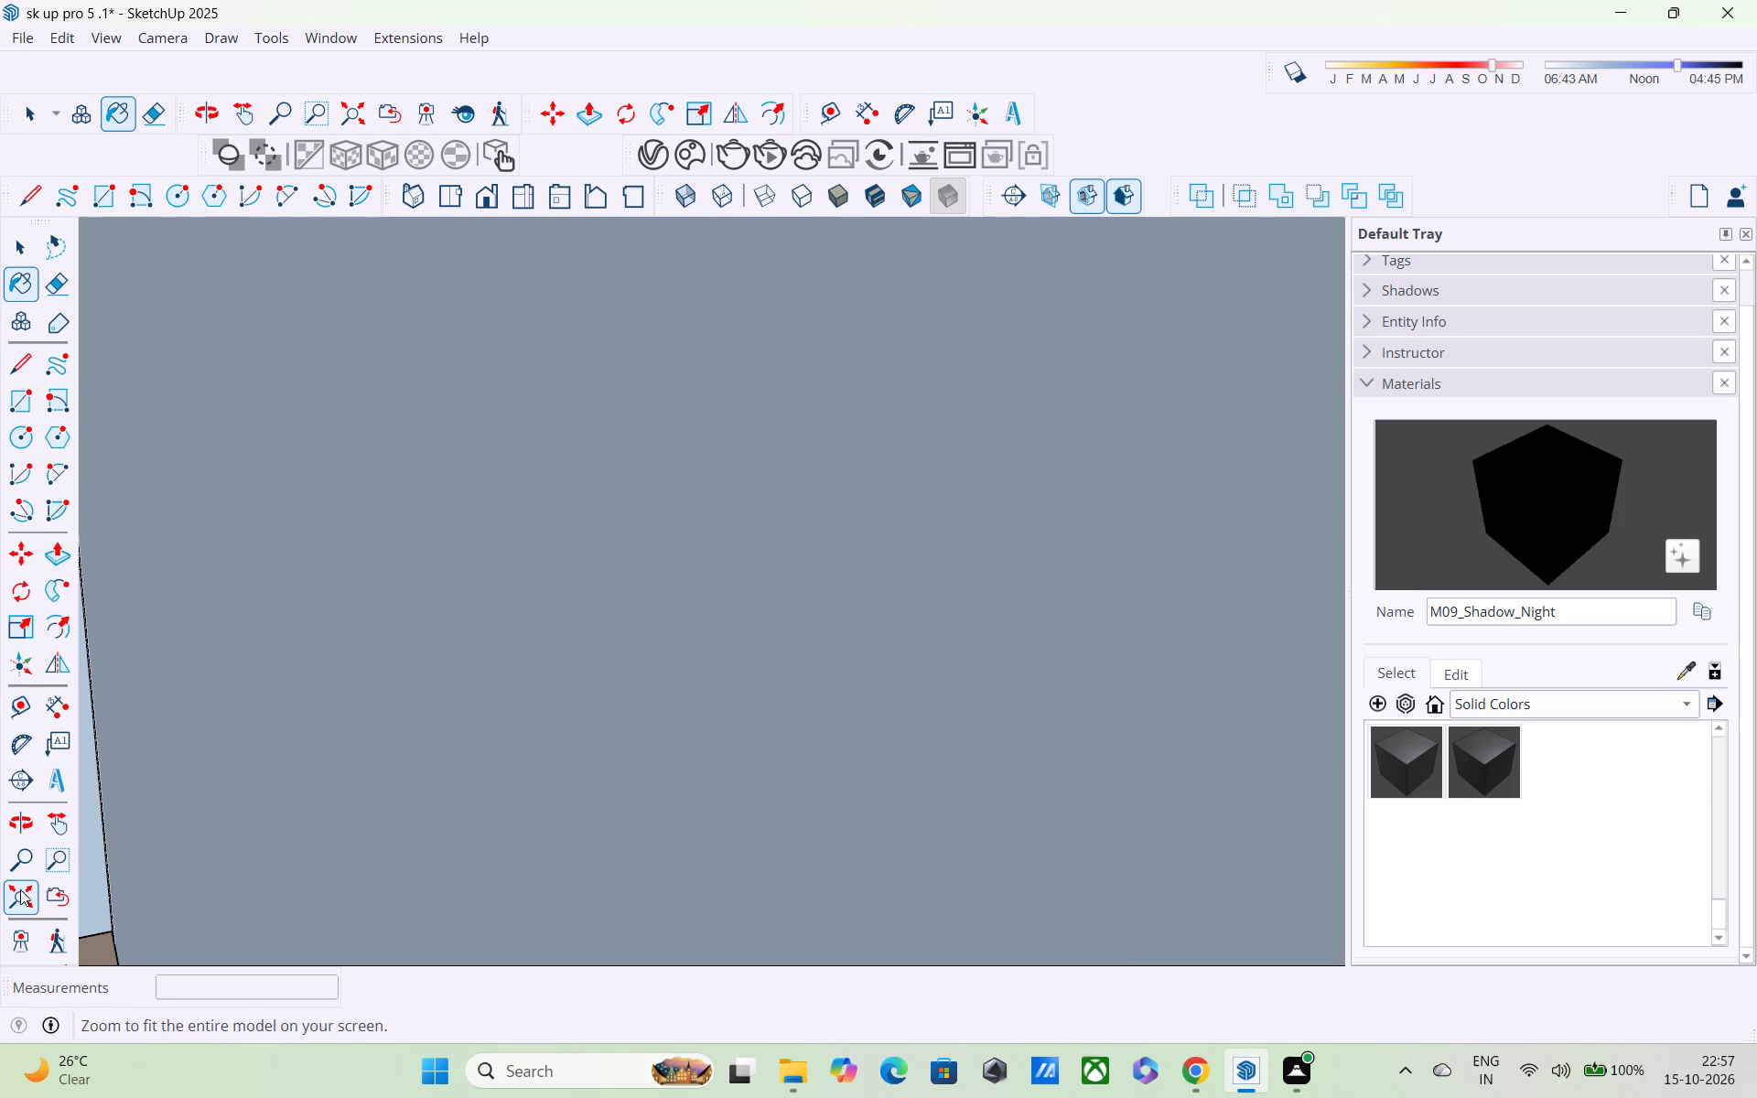
middle_click_drag(837, 446, 711, 555)
scroll(1045, 383, "up", 3)
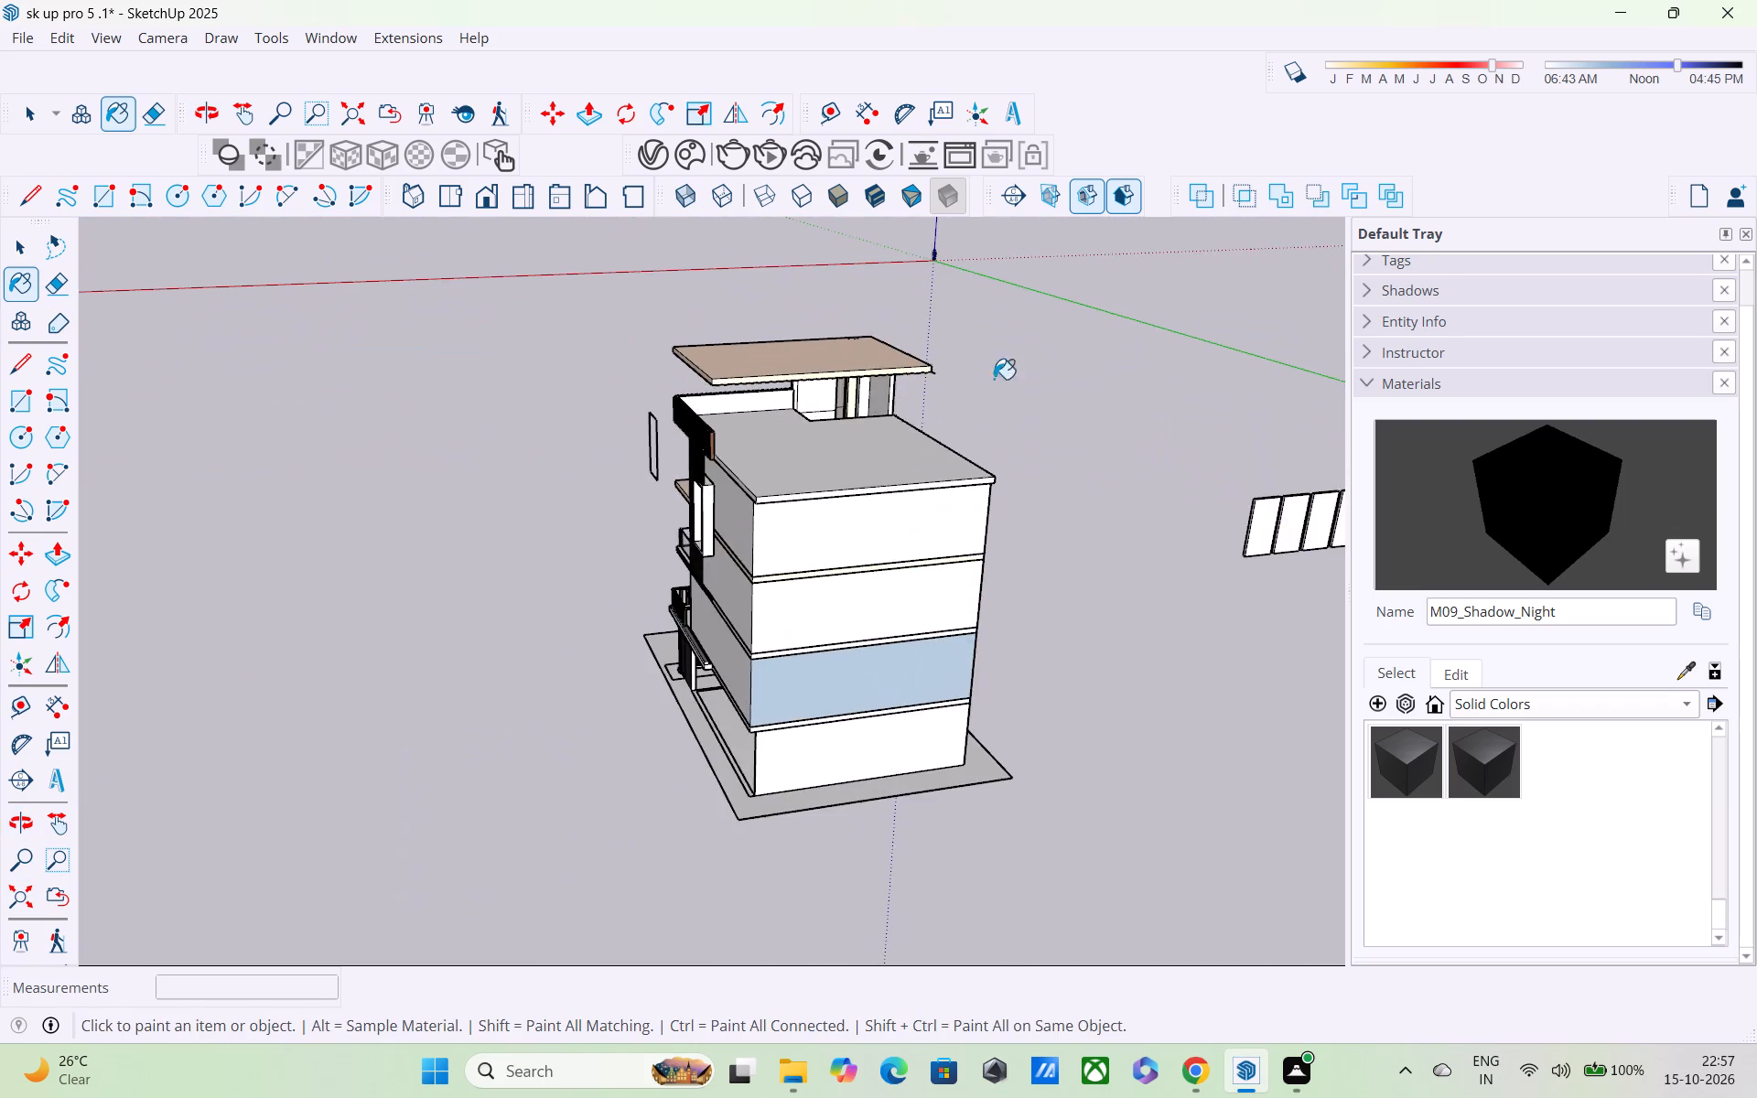
scroll(831, 411, "up", 4)
middle_click_drag(747, 466, 577, 458)
scroll(625, 457, "up", 6)
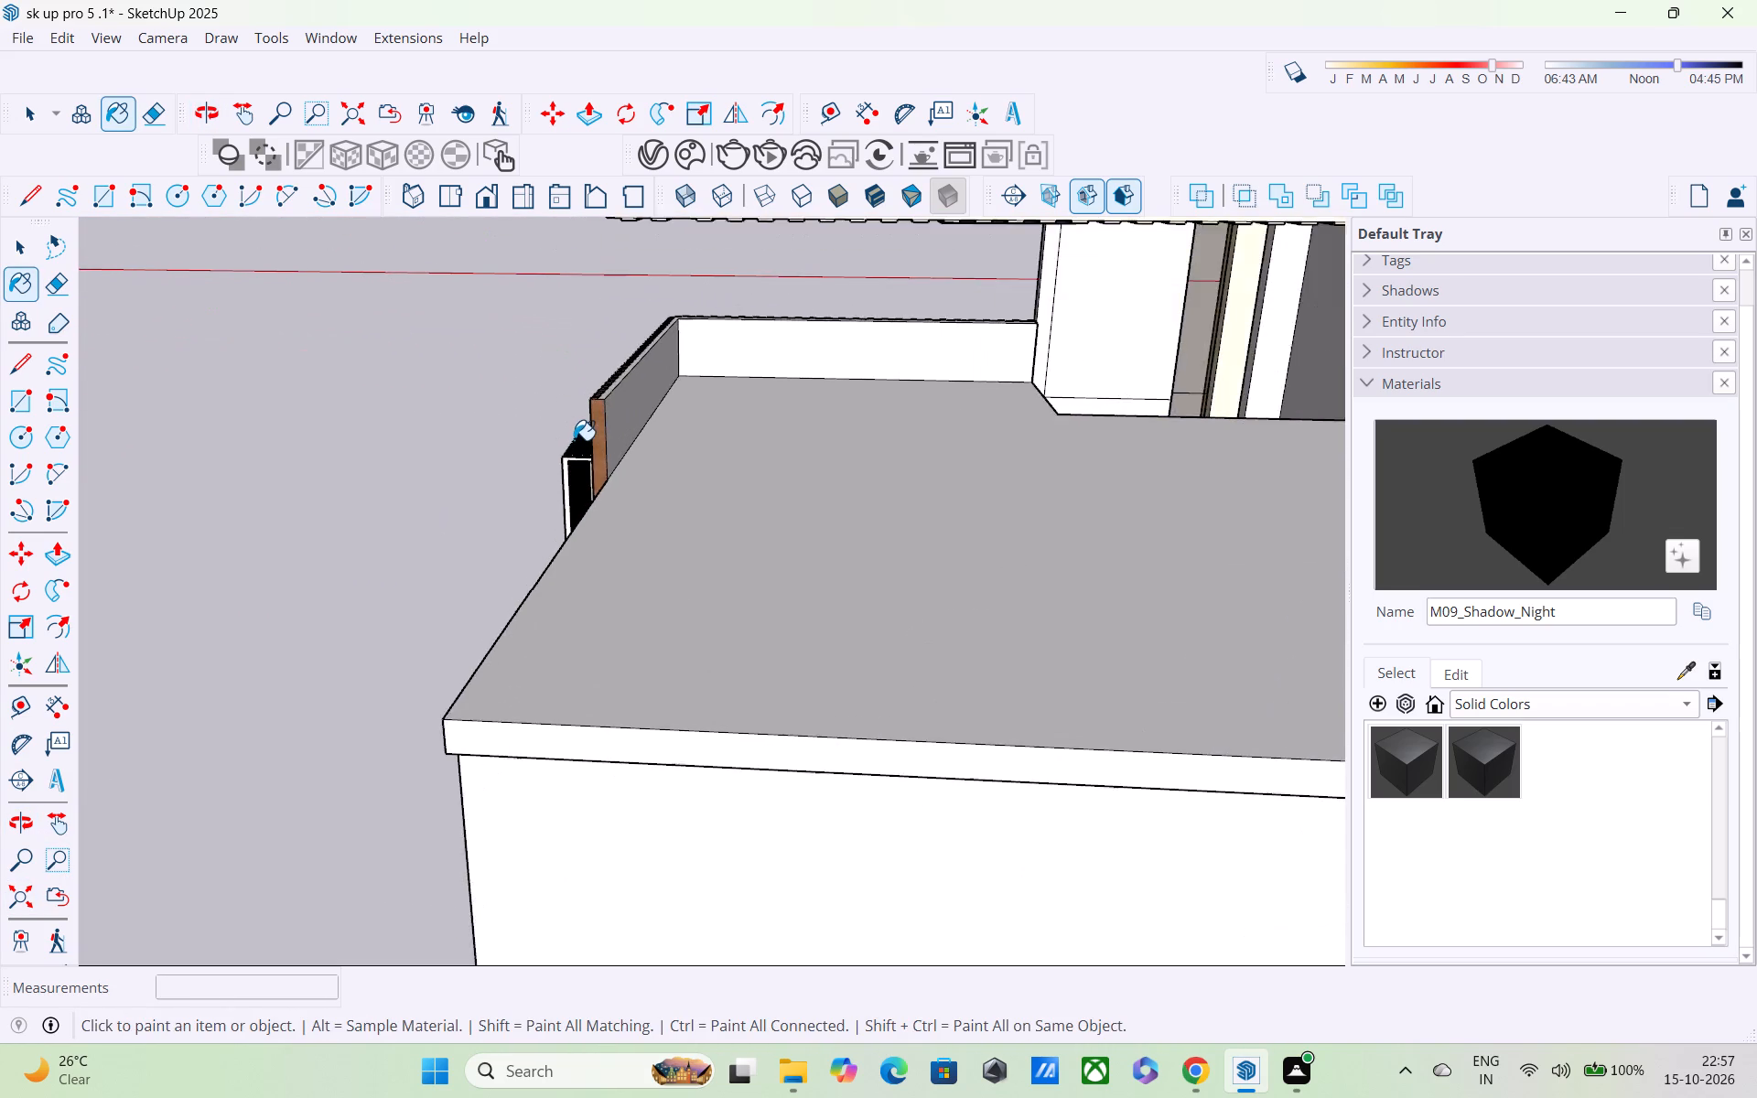
scroll(574, 440, "up", 6)
middle_click_drag(577, 431, 751, 173)
scroll(752, 165, "up", 3)
scroll(549, 484, "up", 4)
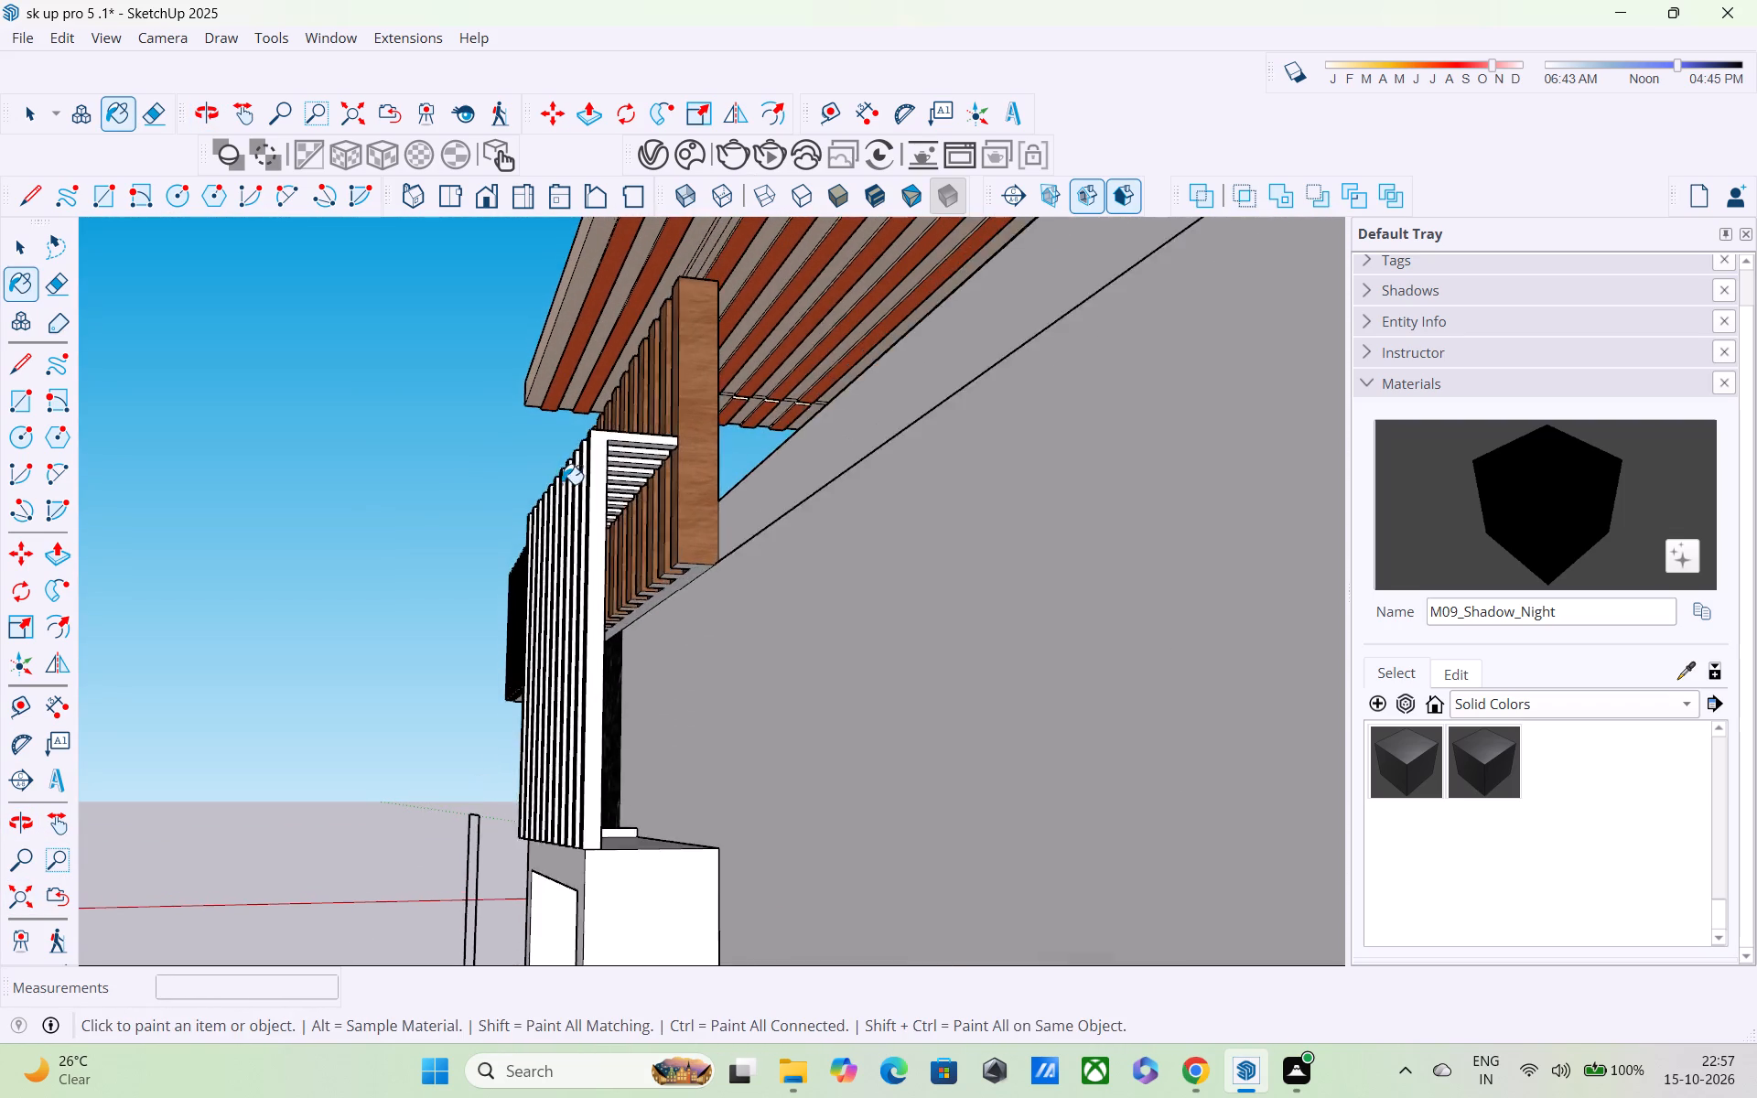
middle_click_drag(644, 507, 973, 510)
scroll(846, 457, "down", 1)
middle_click_drag(832, 463, 724, 501)
scroll(729, 490, "up", 2)
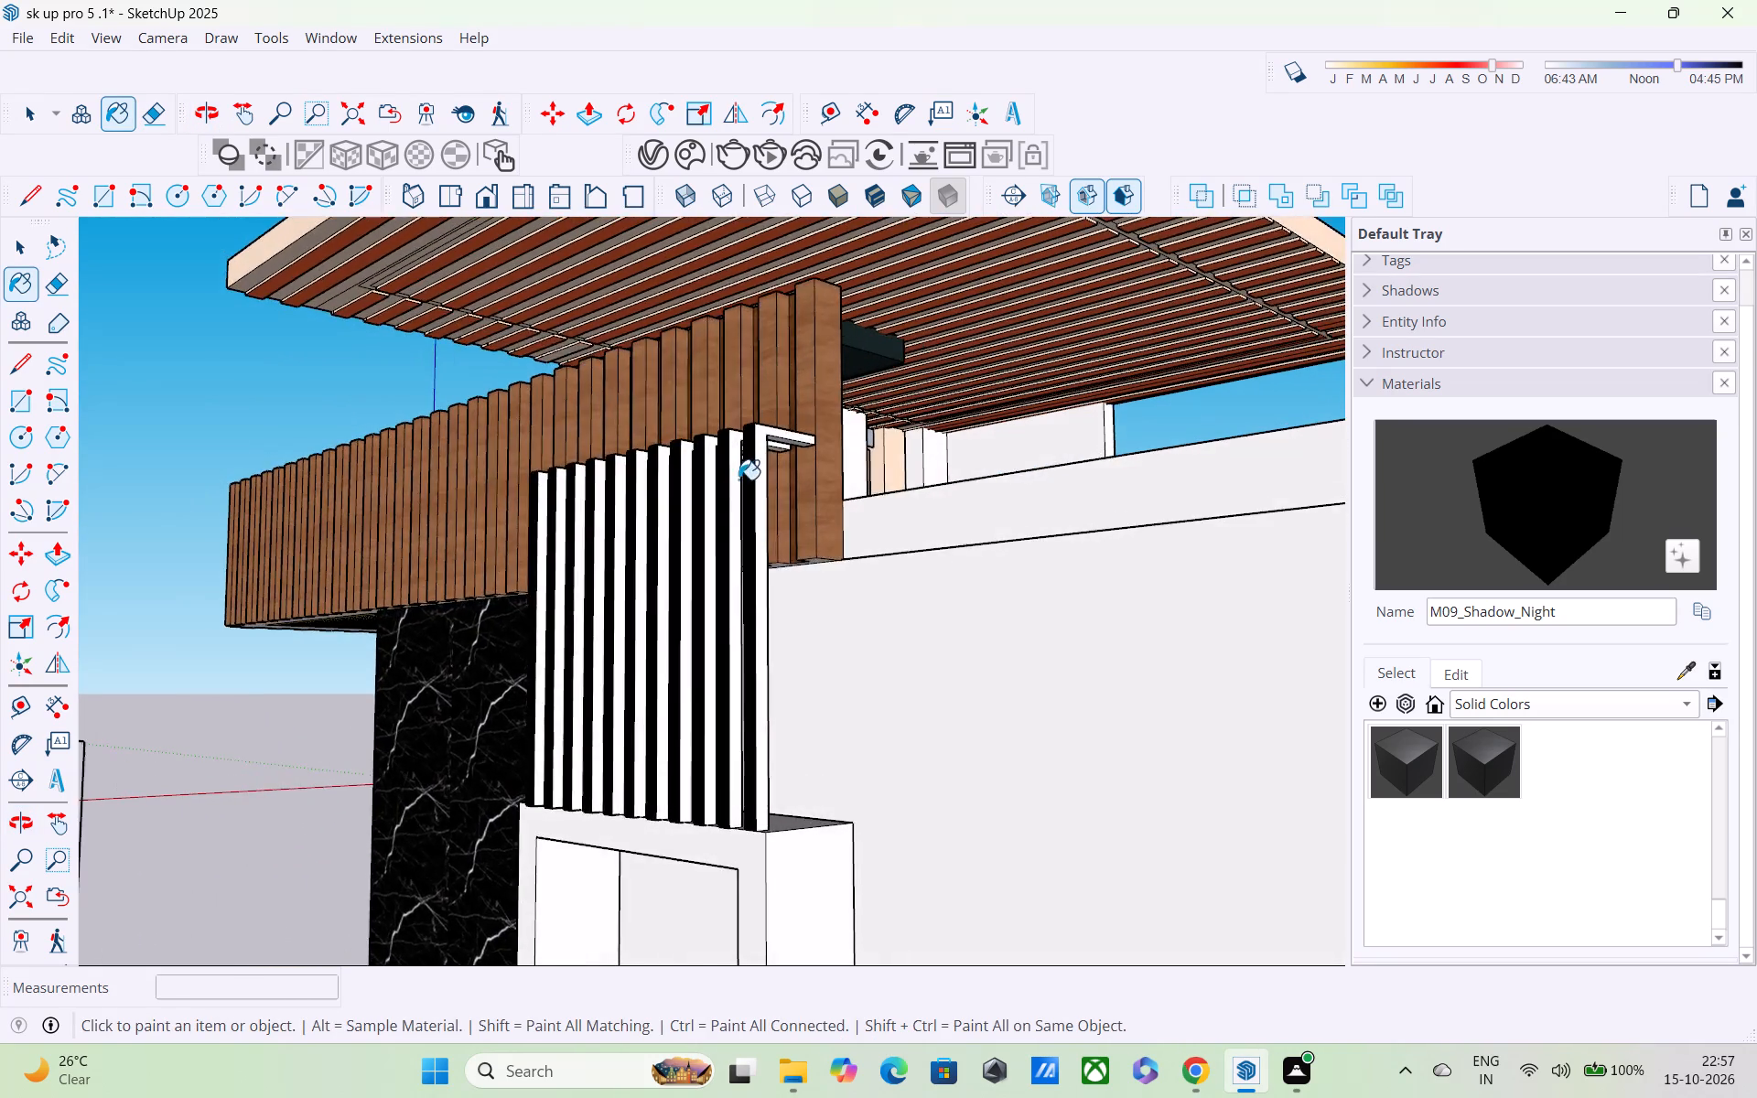
scroll(738, 479, "up", 2)
left_click(761, 481)
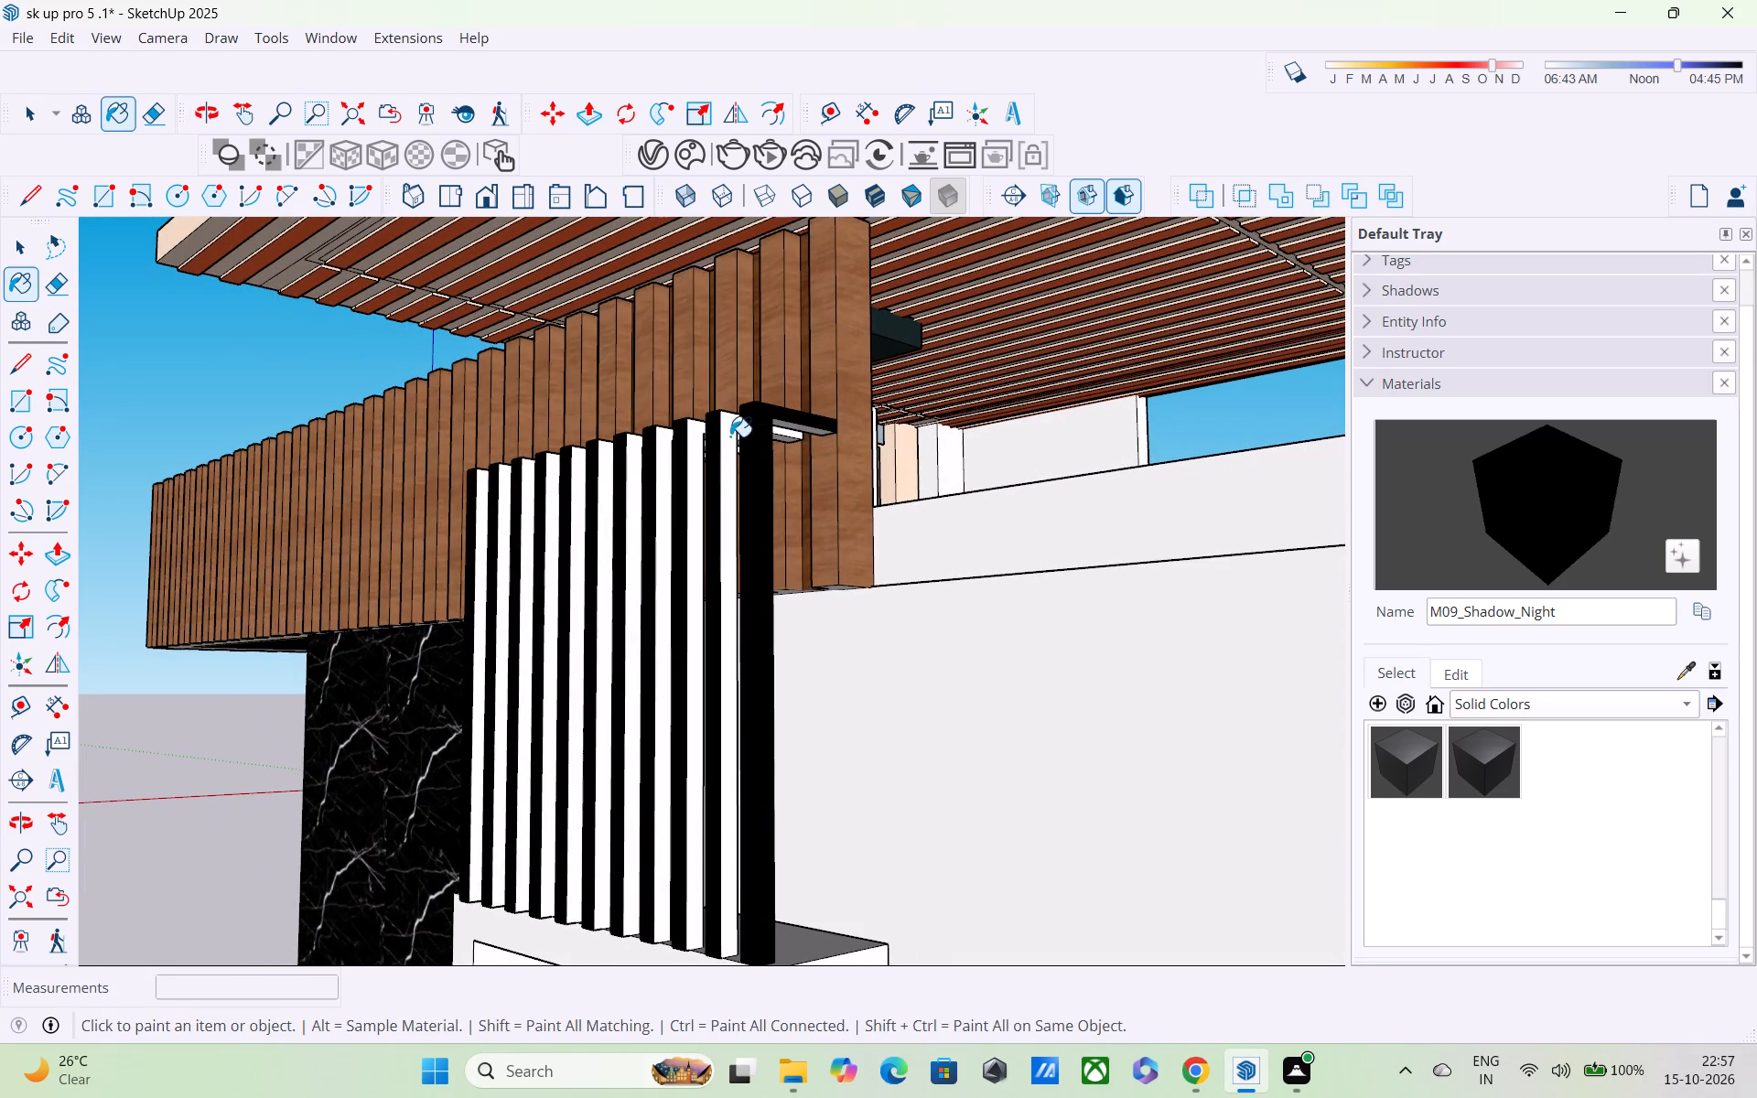
Paint the marble-wall-facing side of the raised strip on top of the projecting window frame with M09_Shadow_Night.
middle_click_drag(555, 468, 1462, 416)
middle_click_drag(527, 508, 787, 510)
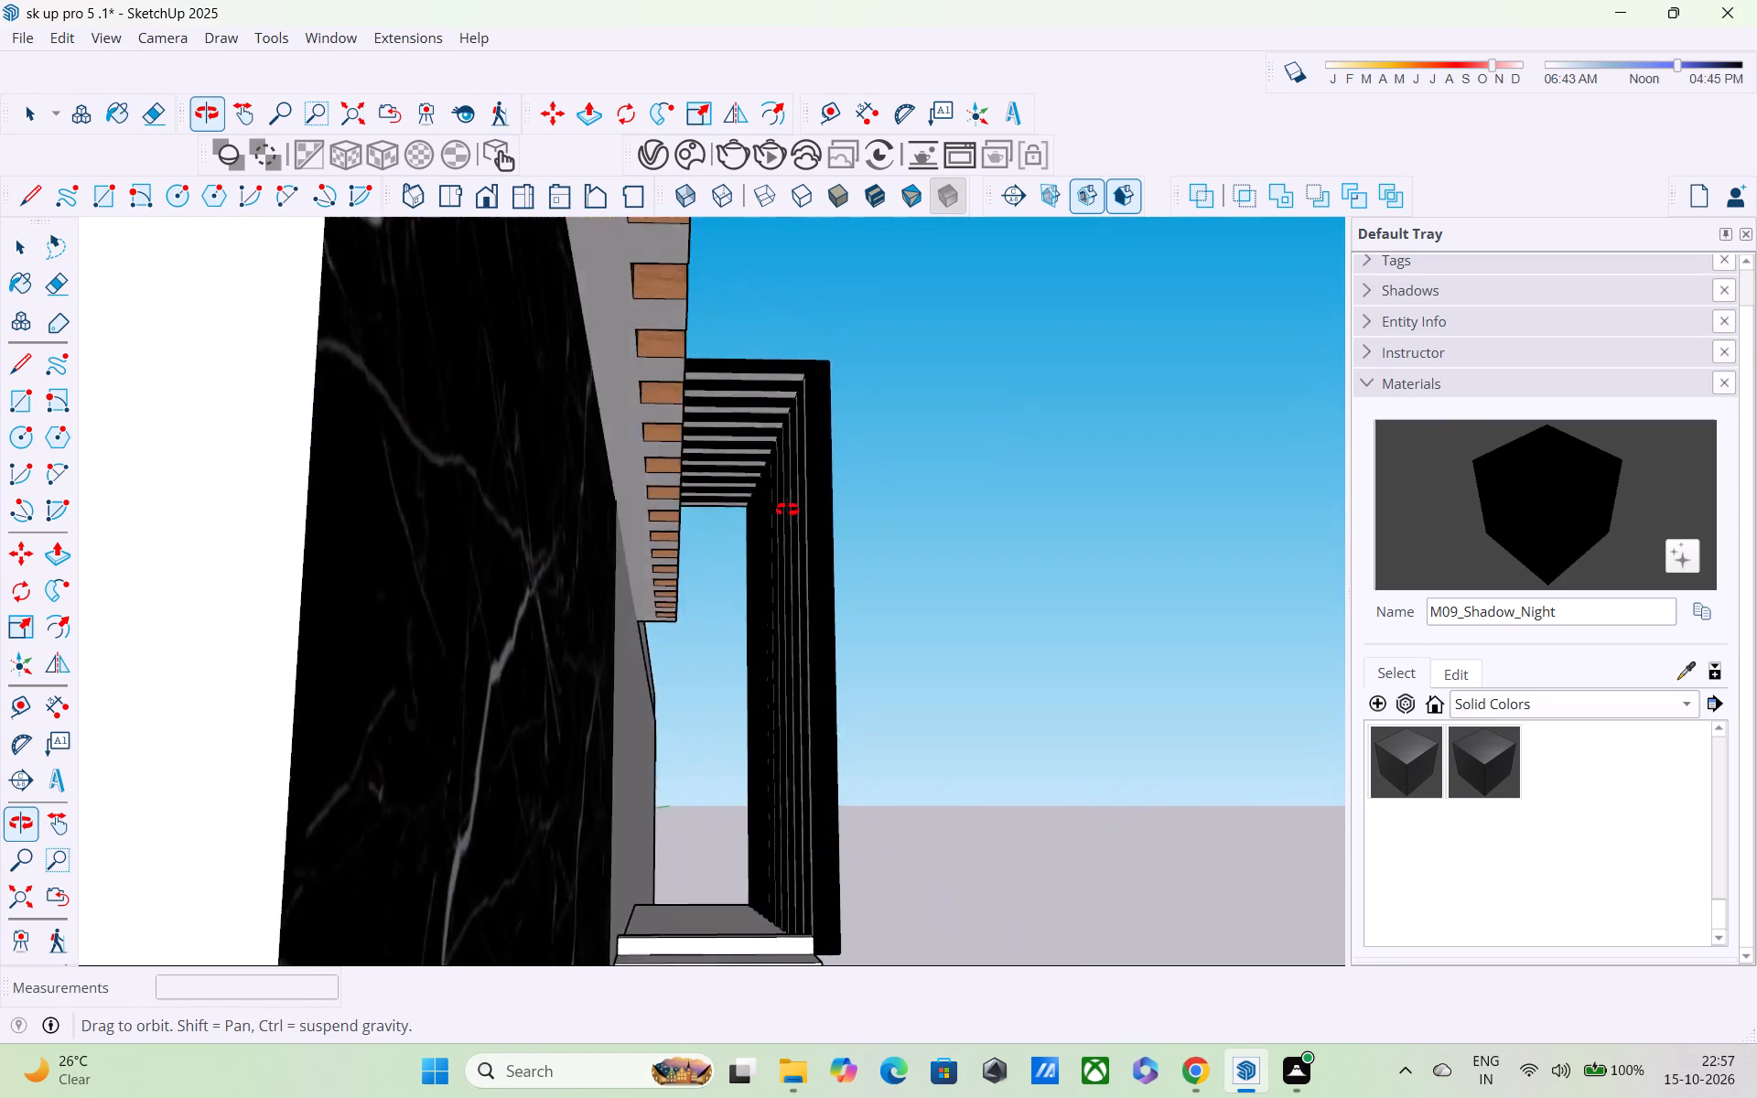
middle_click_drag(787, 510, 756, 444)
scroll(751, 435, "down", 6)
middle_click_drag(751, 440, 742, 596)
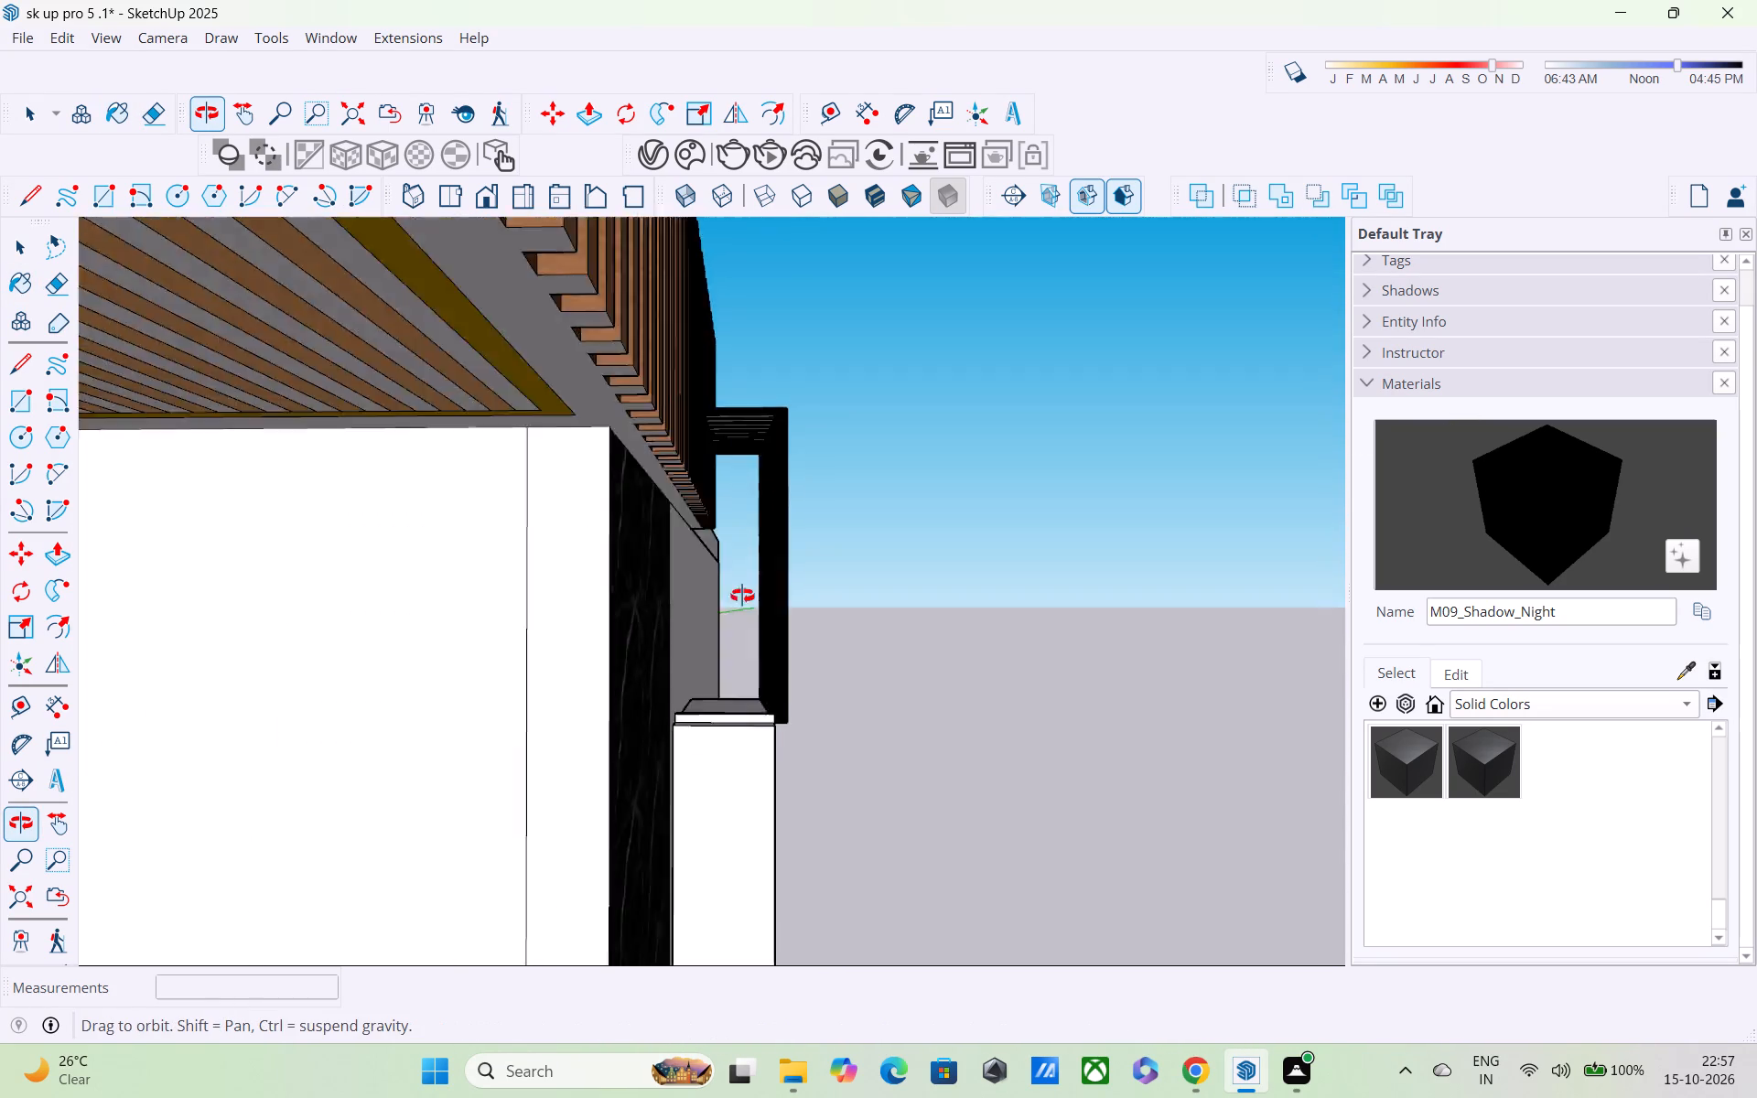
middle_click_drag(742, 596, 702, 649)
scroll(699, 705, "up", 4)
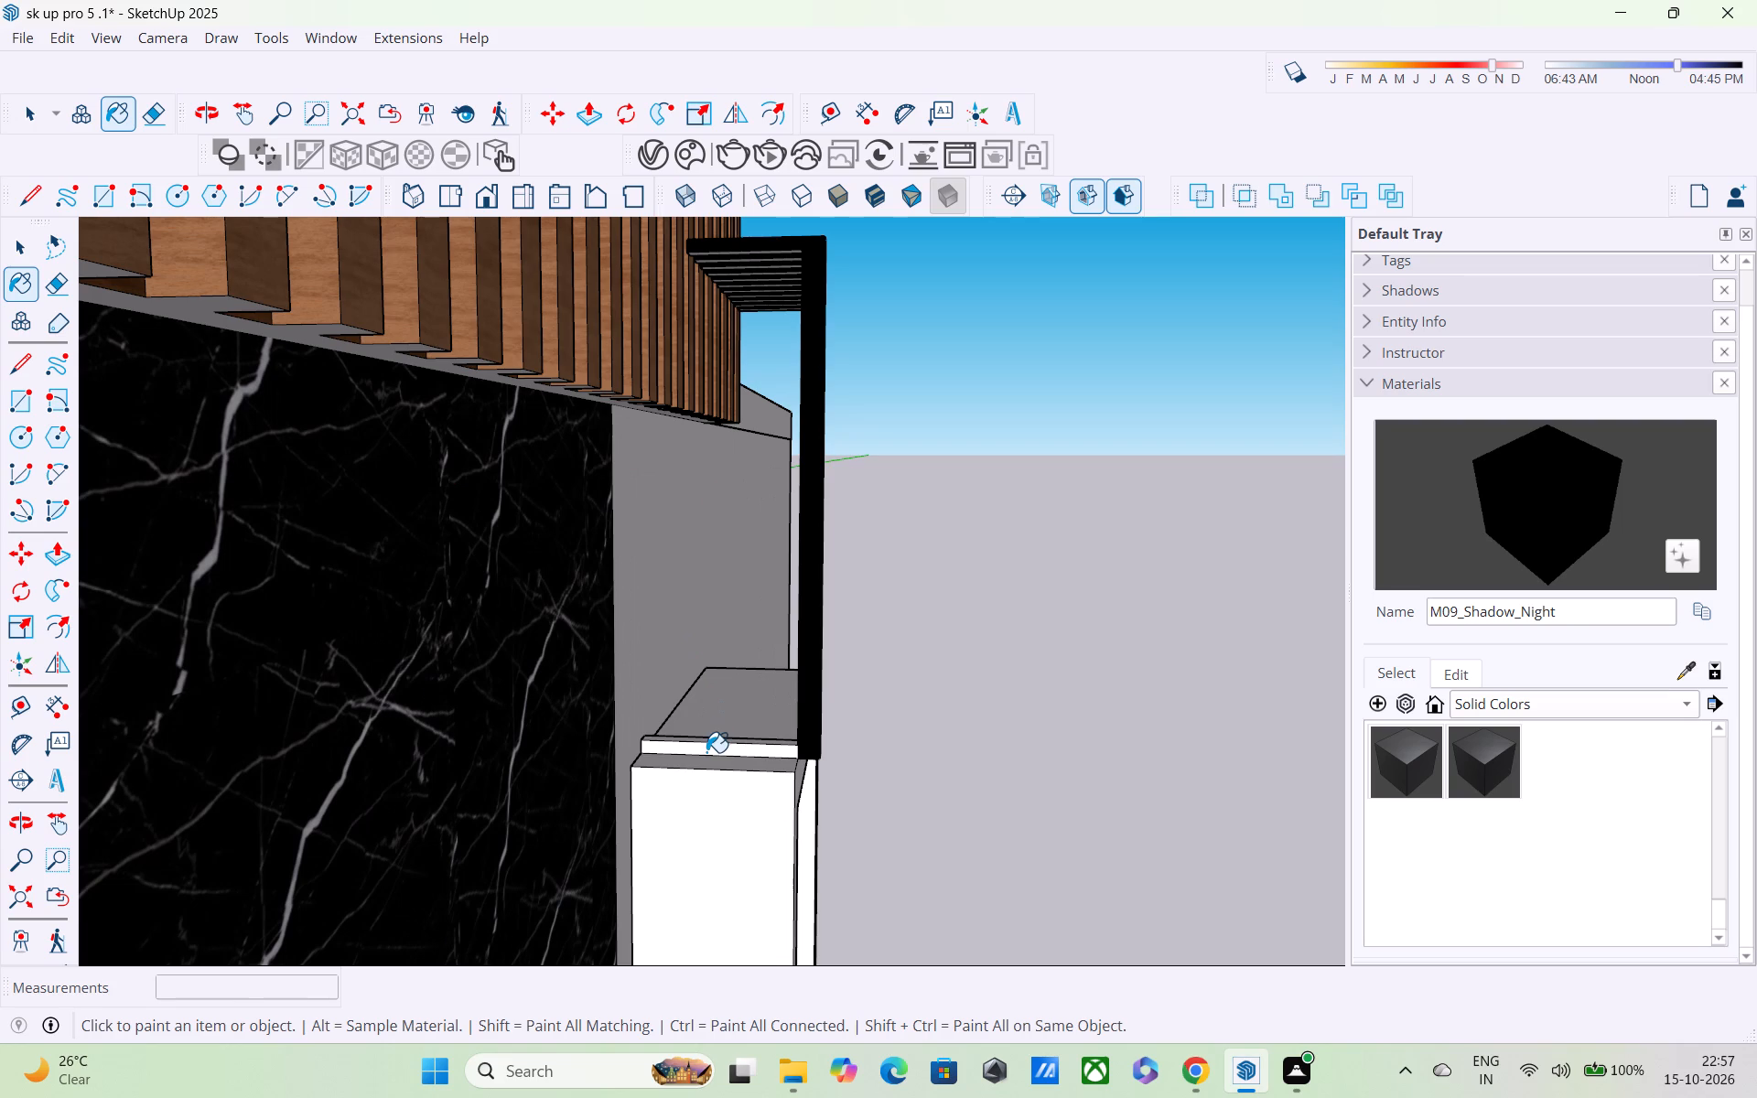
left_click(706, 752)
Examine the painted posts and window frame against the wood-slat and marble walls from the front, below and above.
scroll(718, 738, "down", 2)
middle_click_drag(718, 725, 718, 551)
scroll(721, 505, "down", 6)
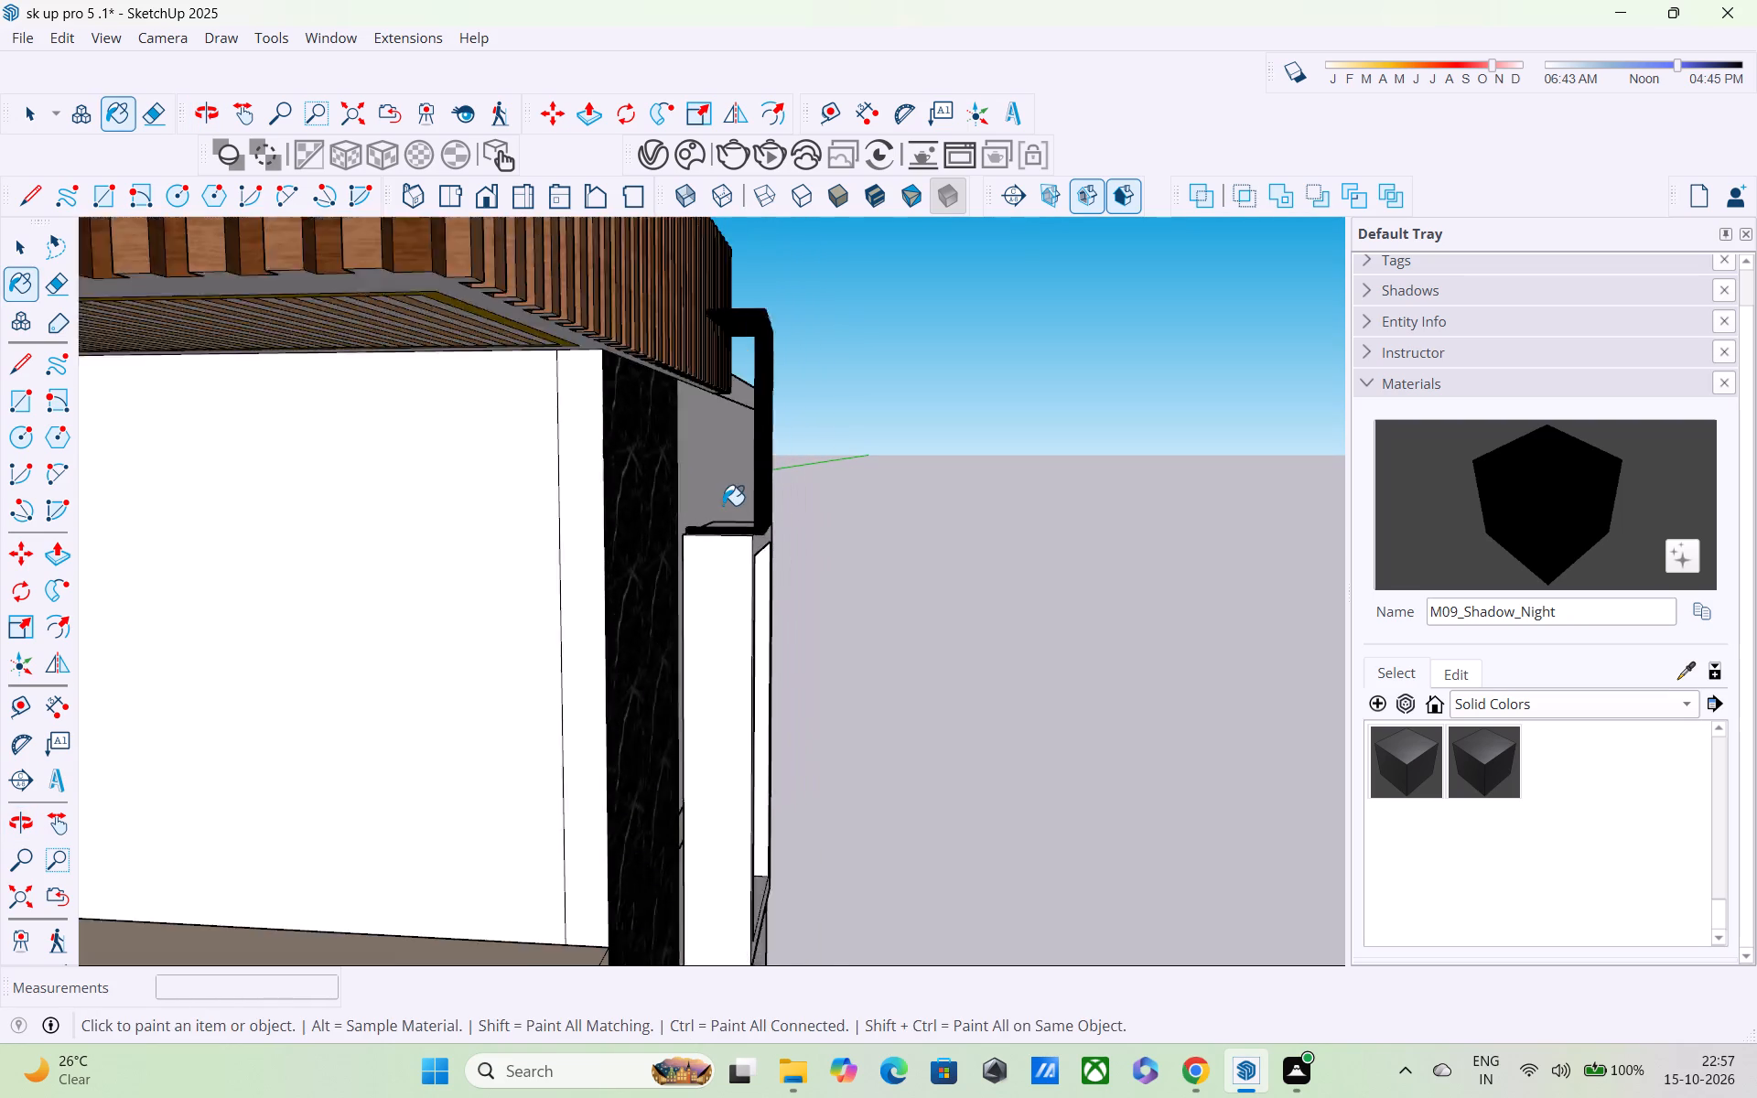
middle_click_drag(748, 501, 353, 450)
middle_click_drag(677, 461, 294, 494)
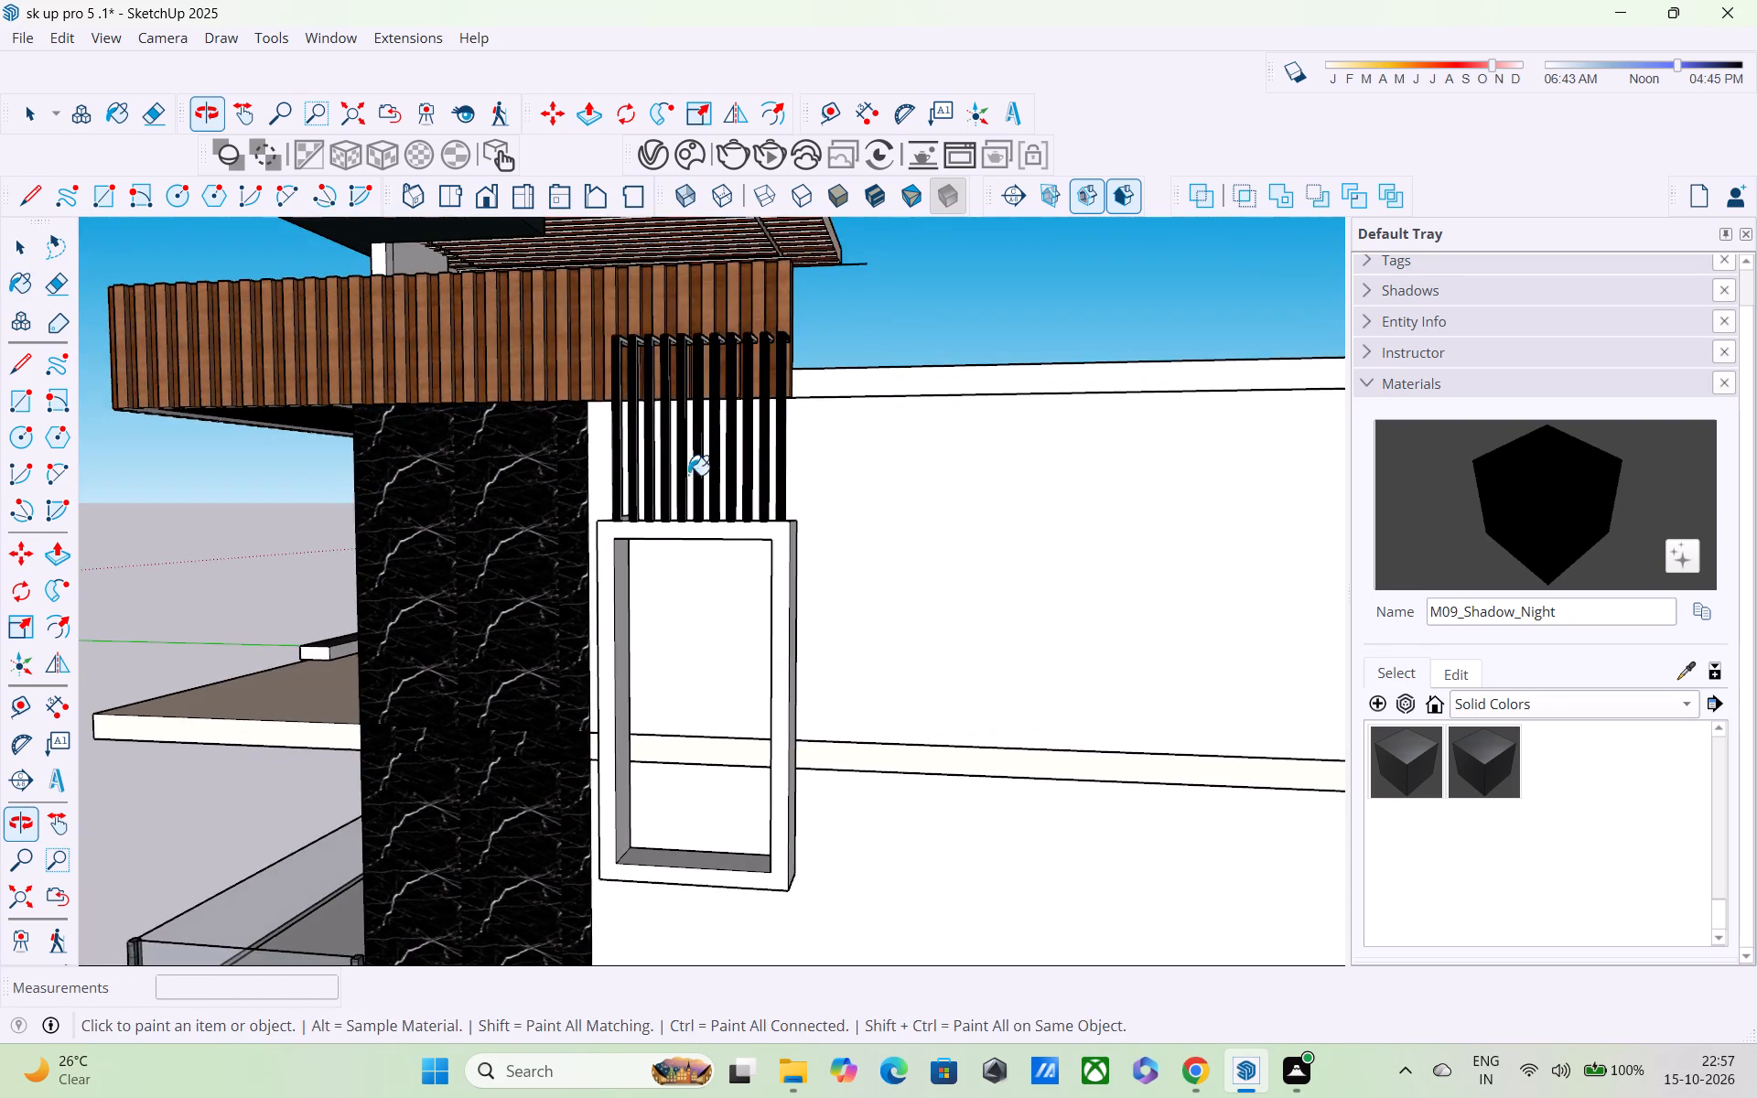
scroll(695, 474, "down", 3)
middle_click_drag(798, 450, 570, 471)
scroll(609, 482, "up", 1)
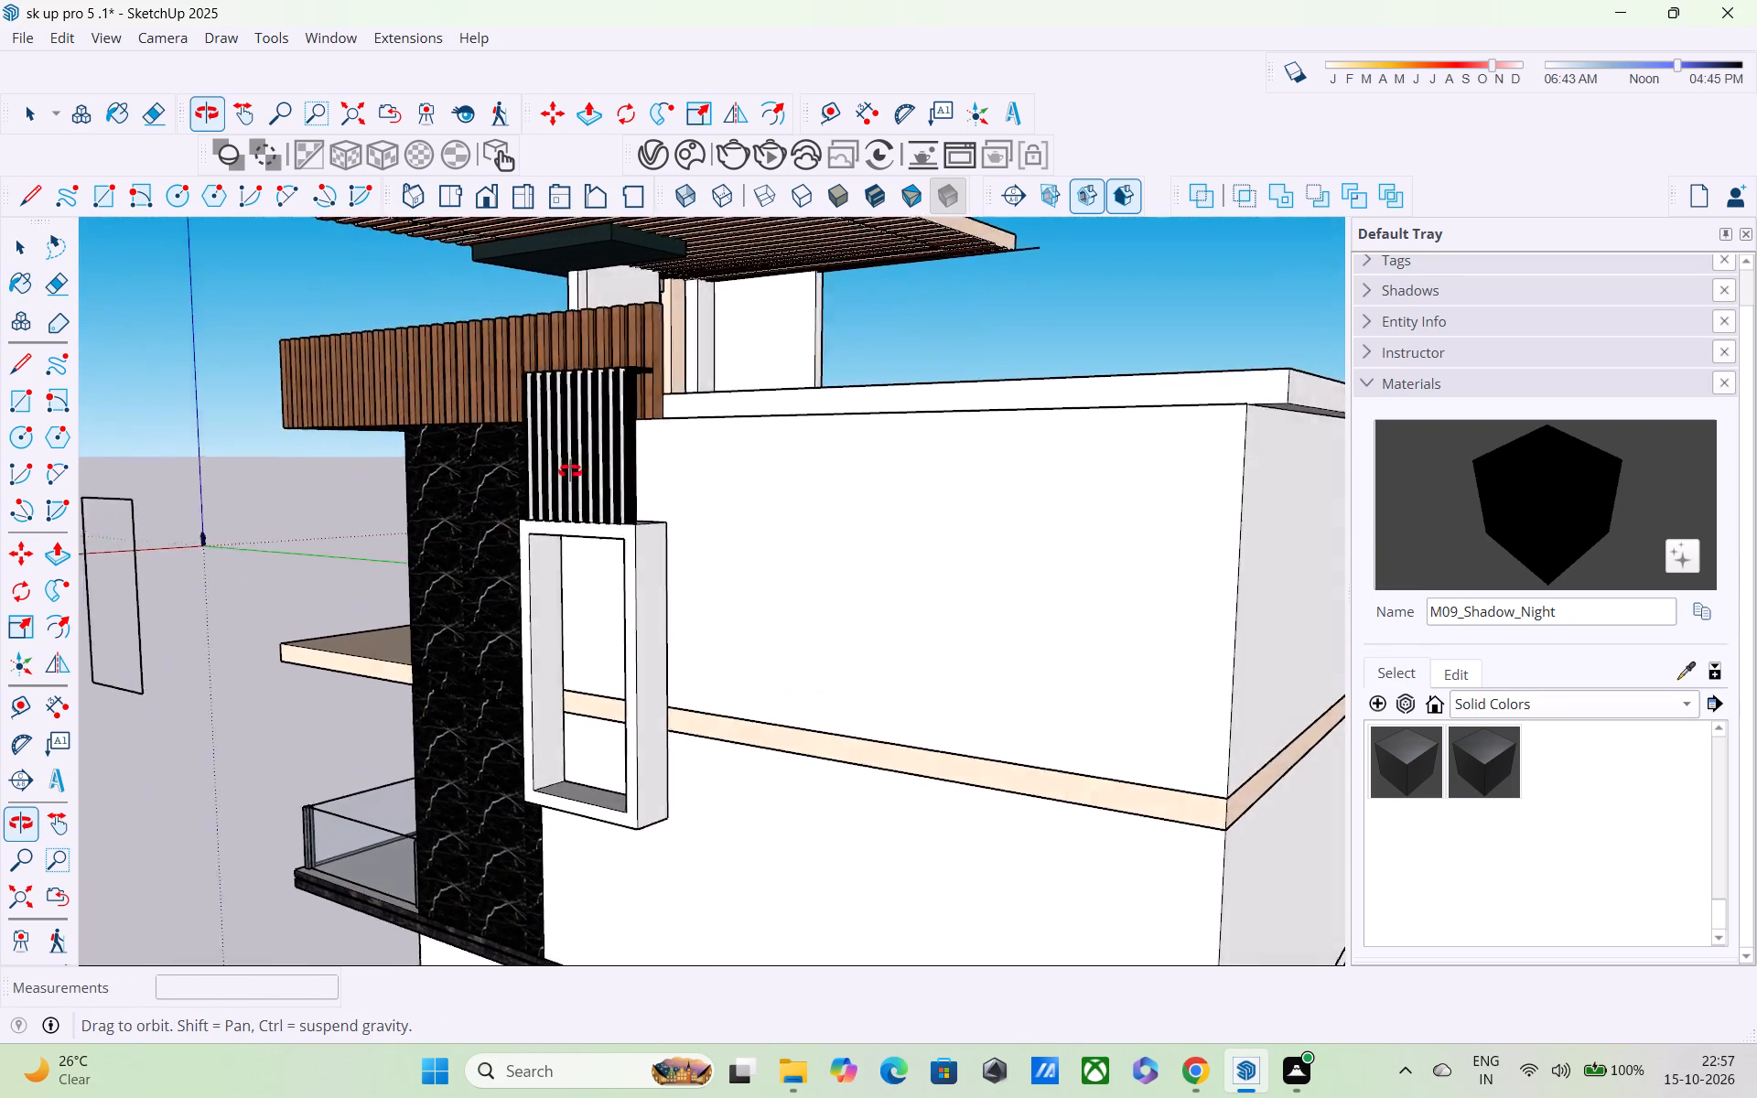
middle_click_drag(570, 471, 838, 466)
scroll(805, 446, "down", 4)
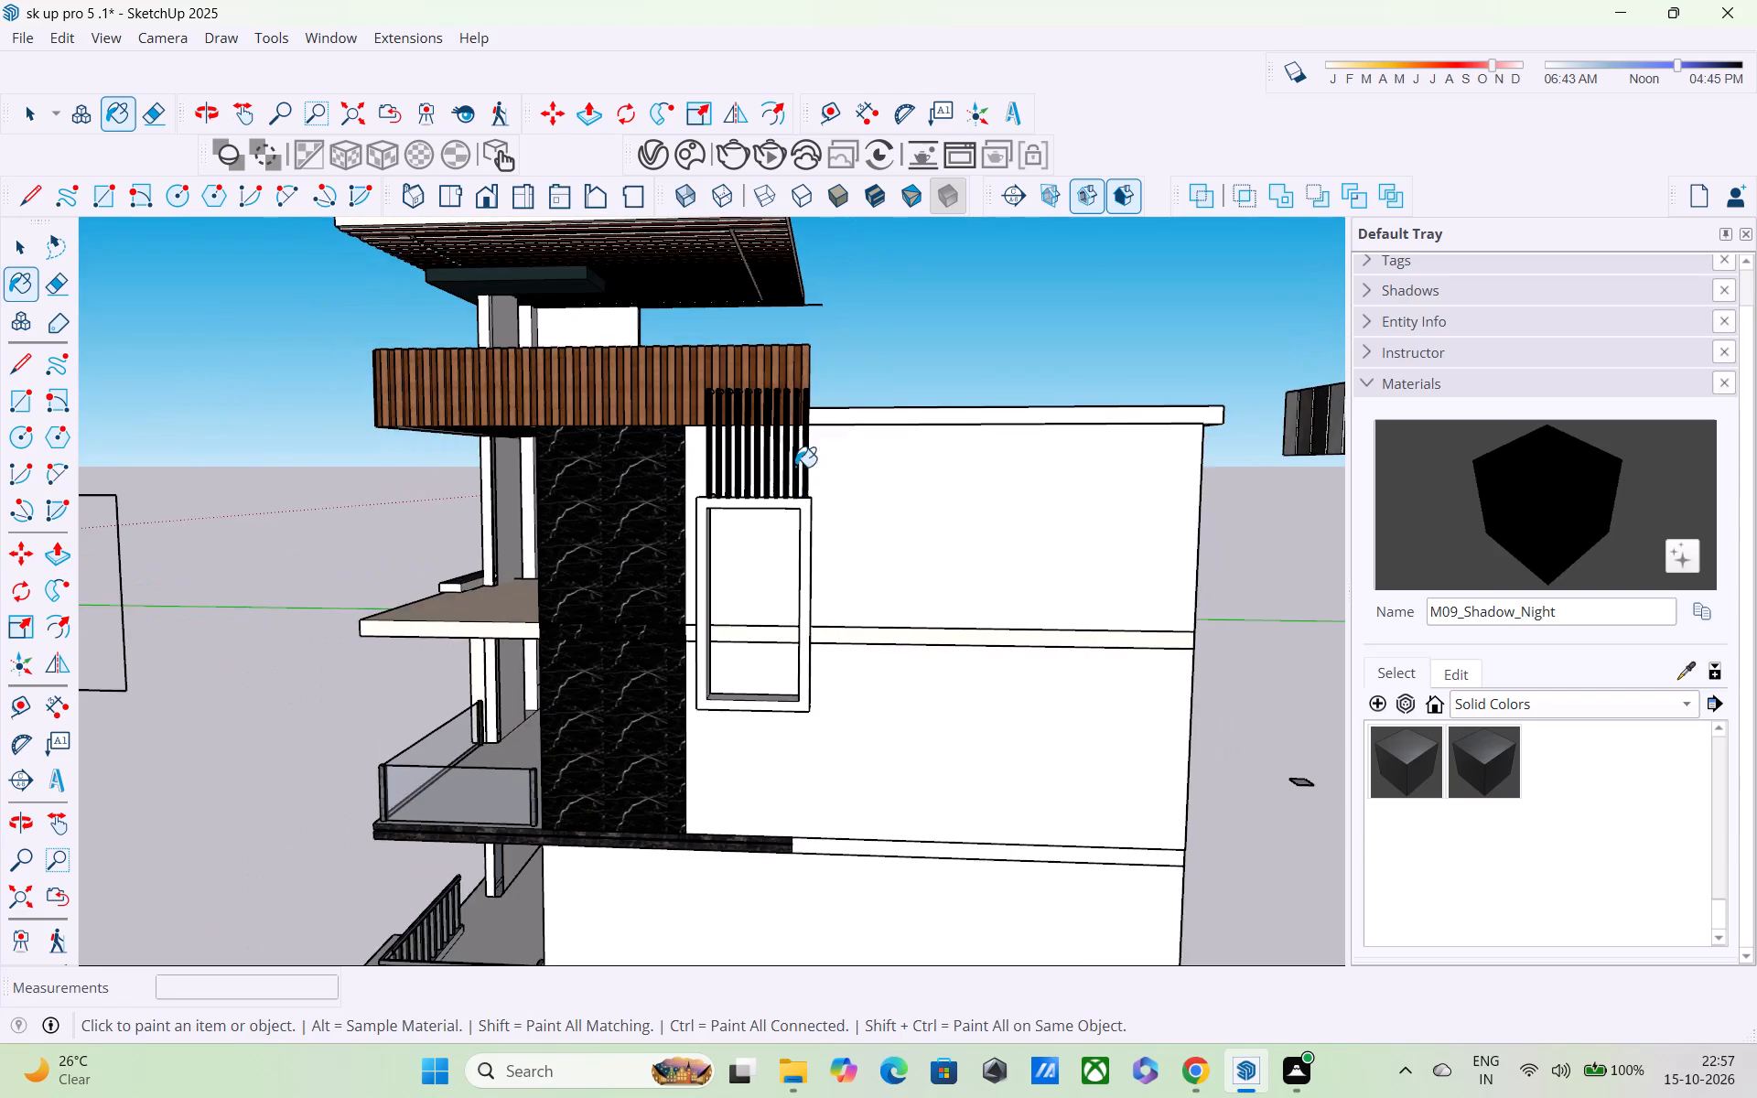
middle_click_drag(757, 529, 757, 425)
scroll(757, 425, "up", 1)
scroll(745, 575, "down", 1)
scroll(741, 405, "up", 1, "shift")
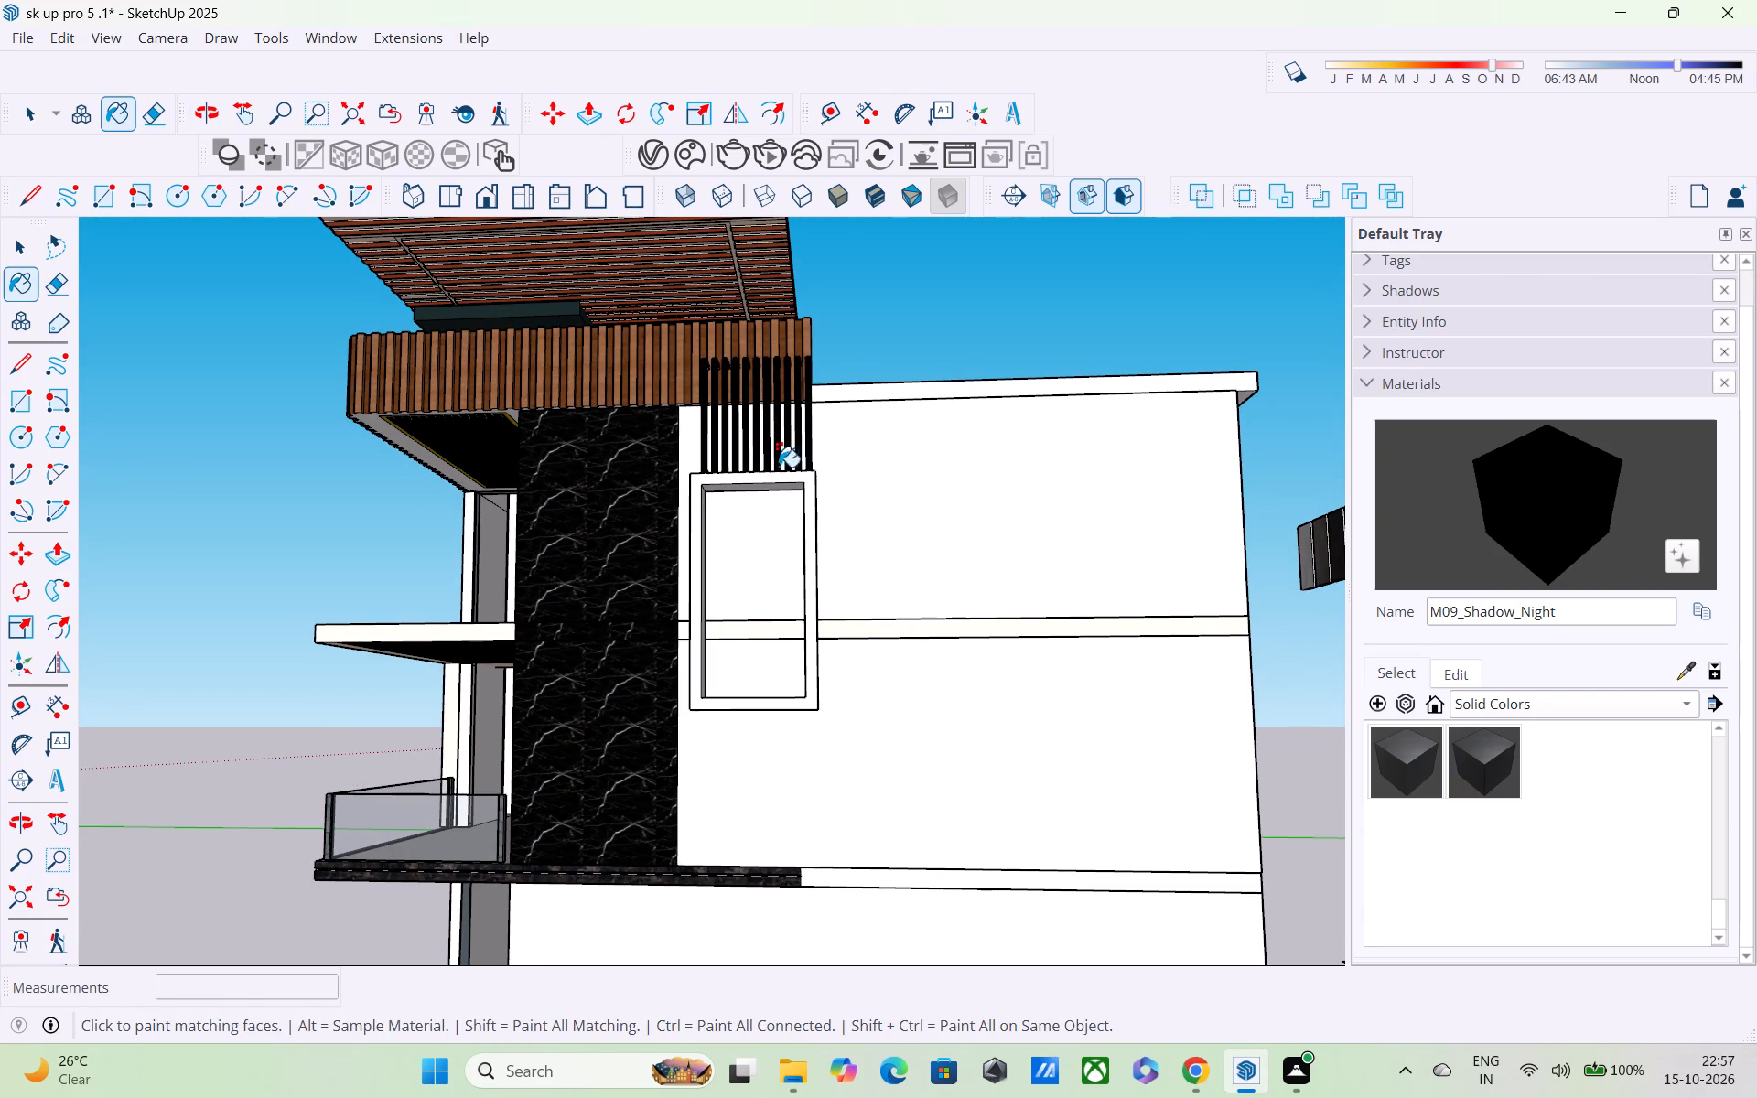
key("space")
middle_click_drag(717, 442, 742, 623)
scroll(732, 522, "up", 4)
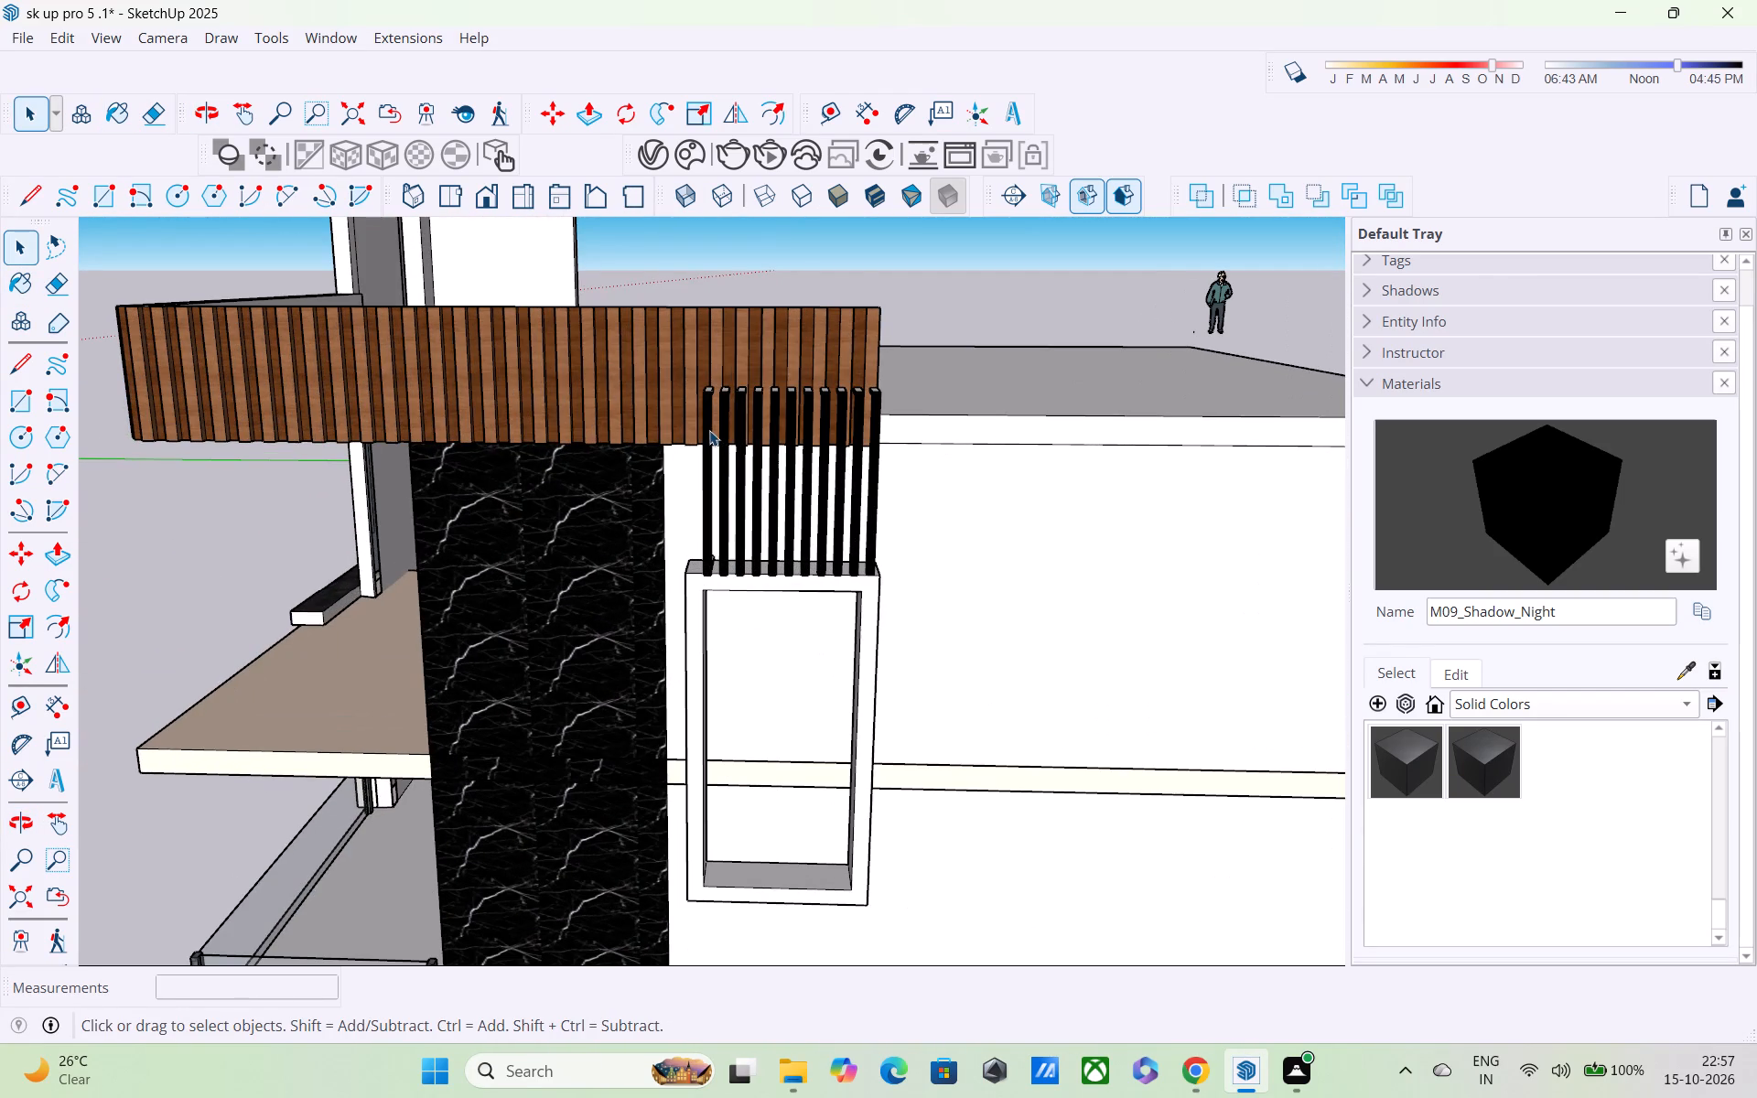
Paint the top faces of the arms on the first five slim posts from the marble wall with M09_Shadow_Night.
middle_click_drag(709, 444, 727, 656)
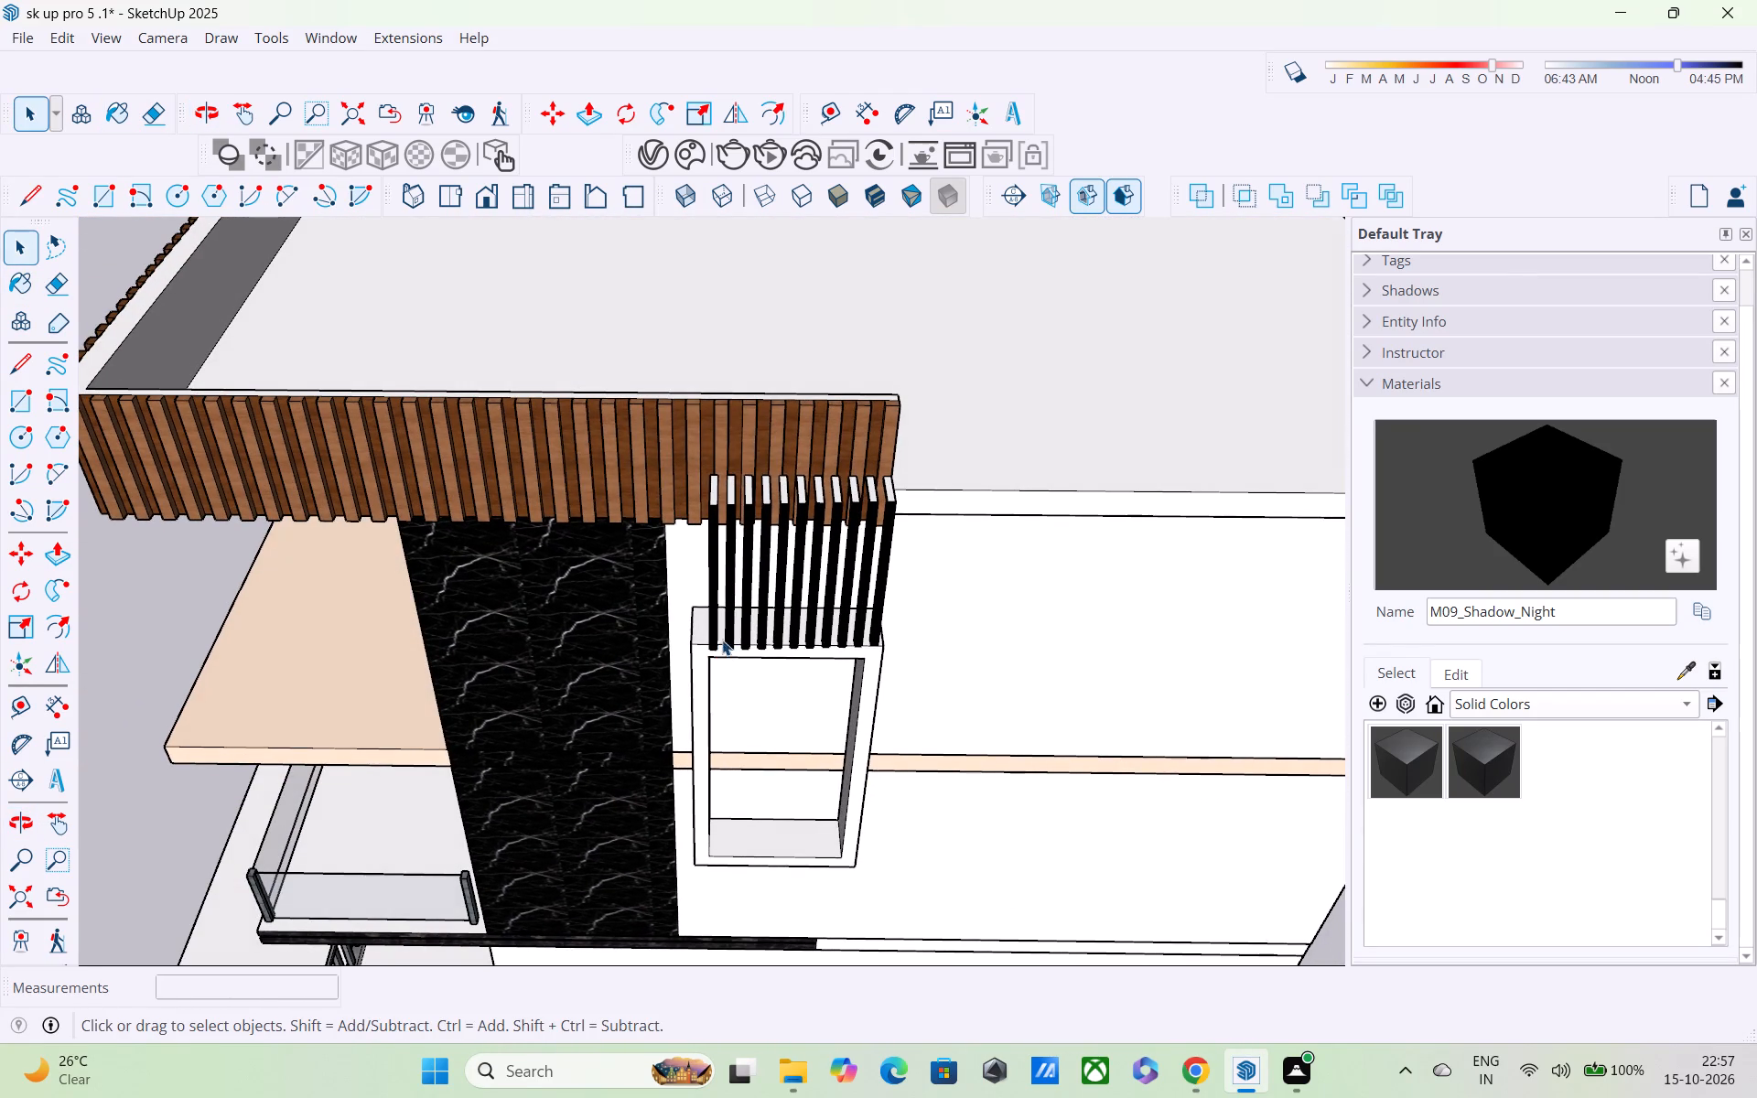
left_click(1573, 511)
scroll(779, 489, "up", 2)
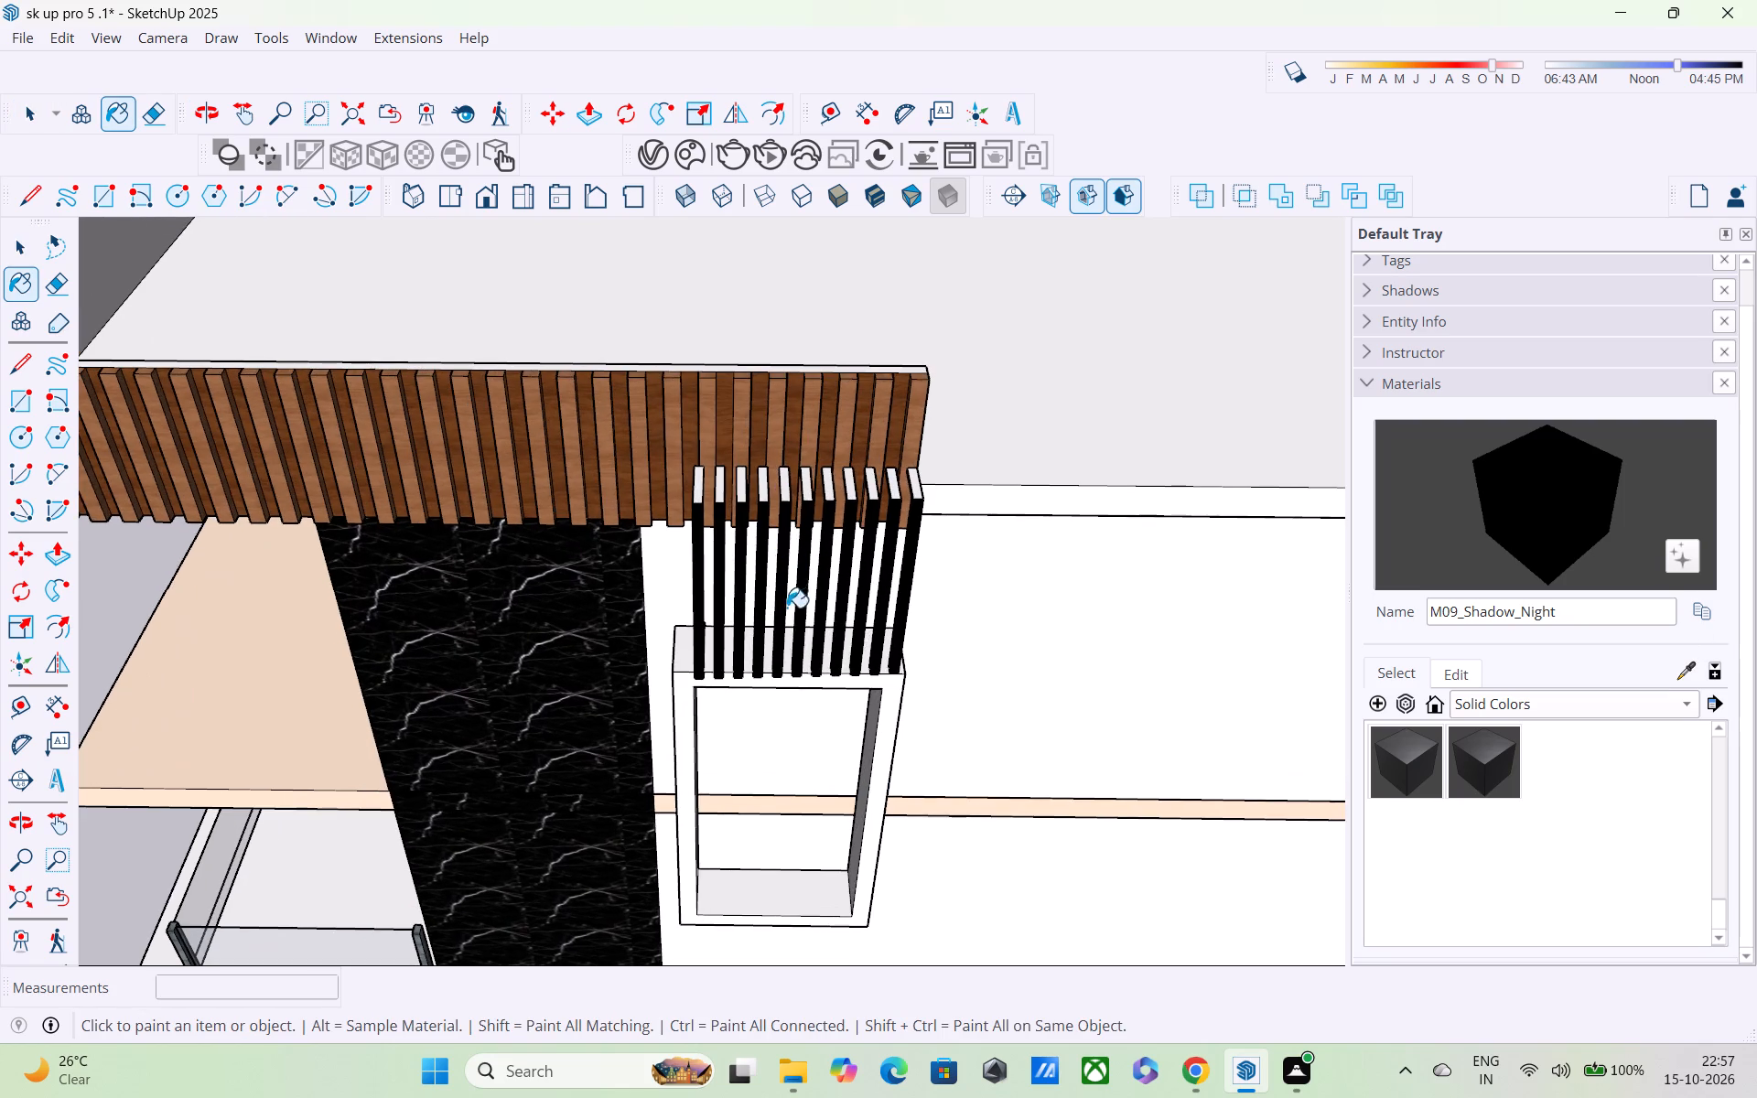
left_click_drag(789, 630, 790, 651)
middle_click_drag(750, 474, 764, 608)
key("ctrl+z")
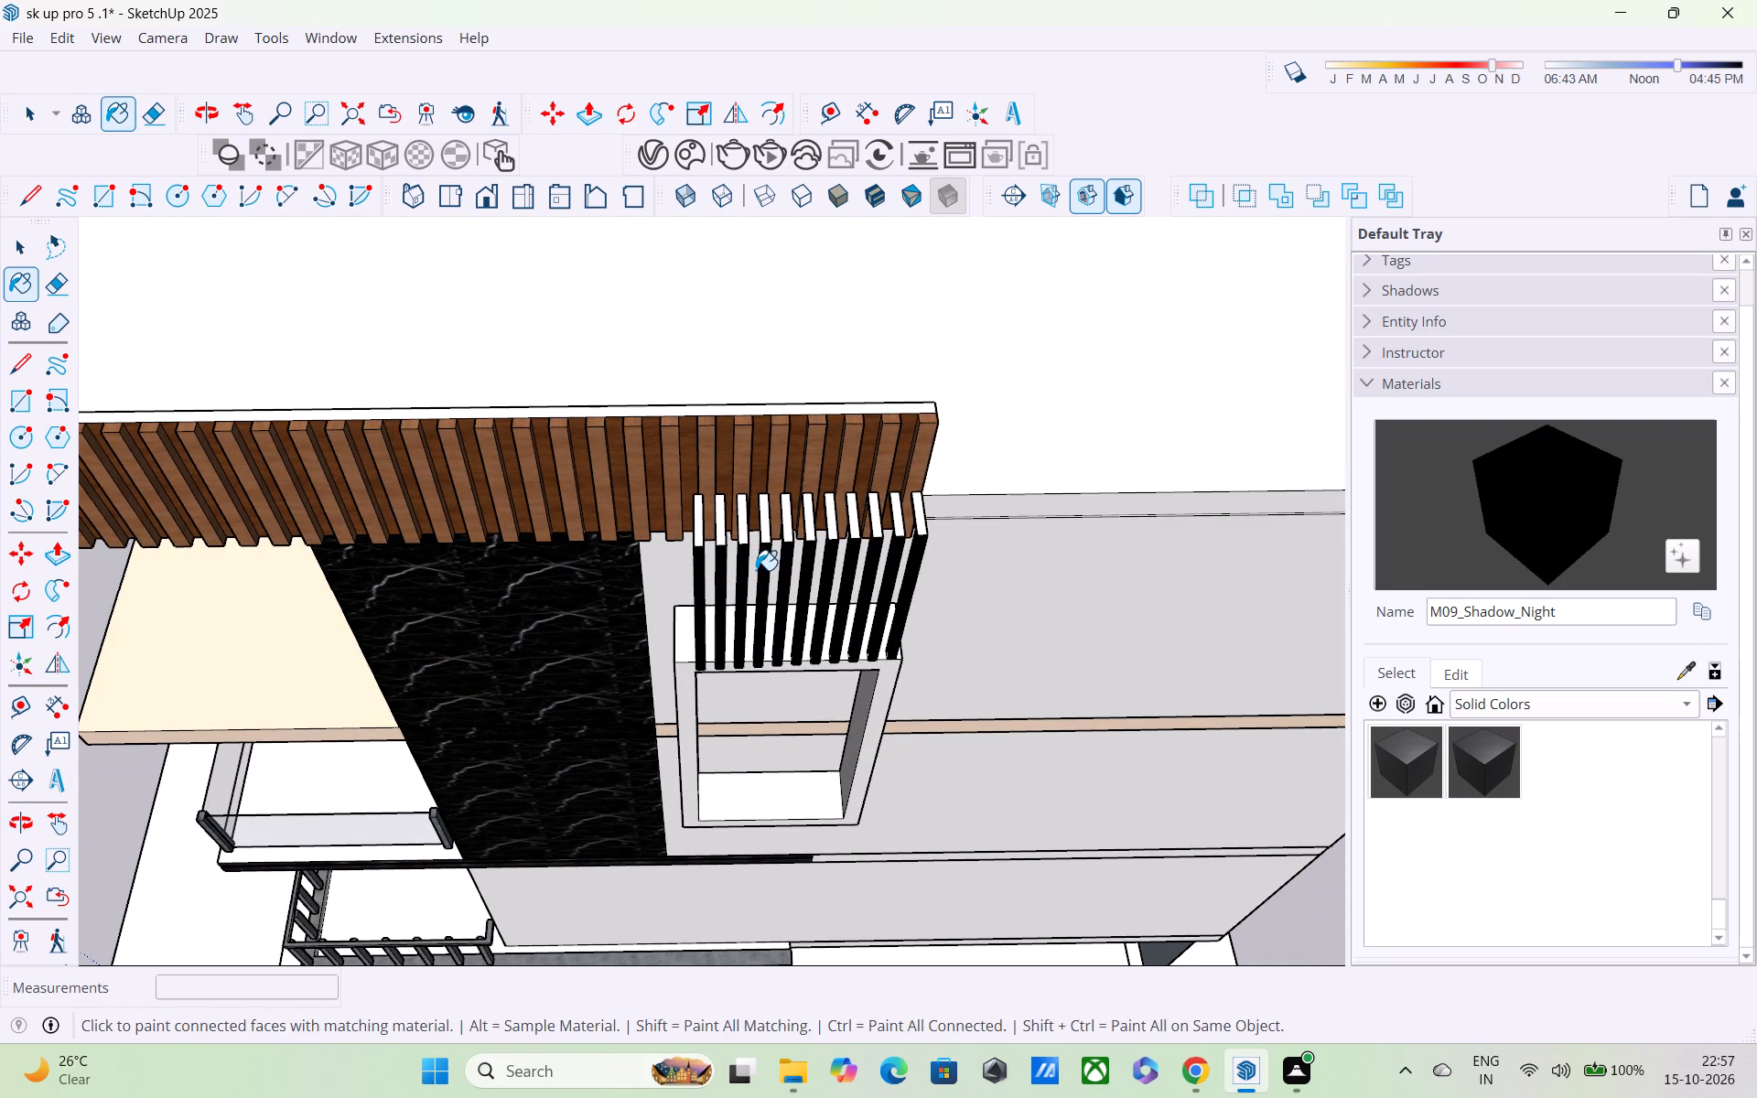
middle_click_drag(730, 552, 749, 664)
scroll(734, 609, "up", 5)
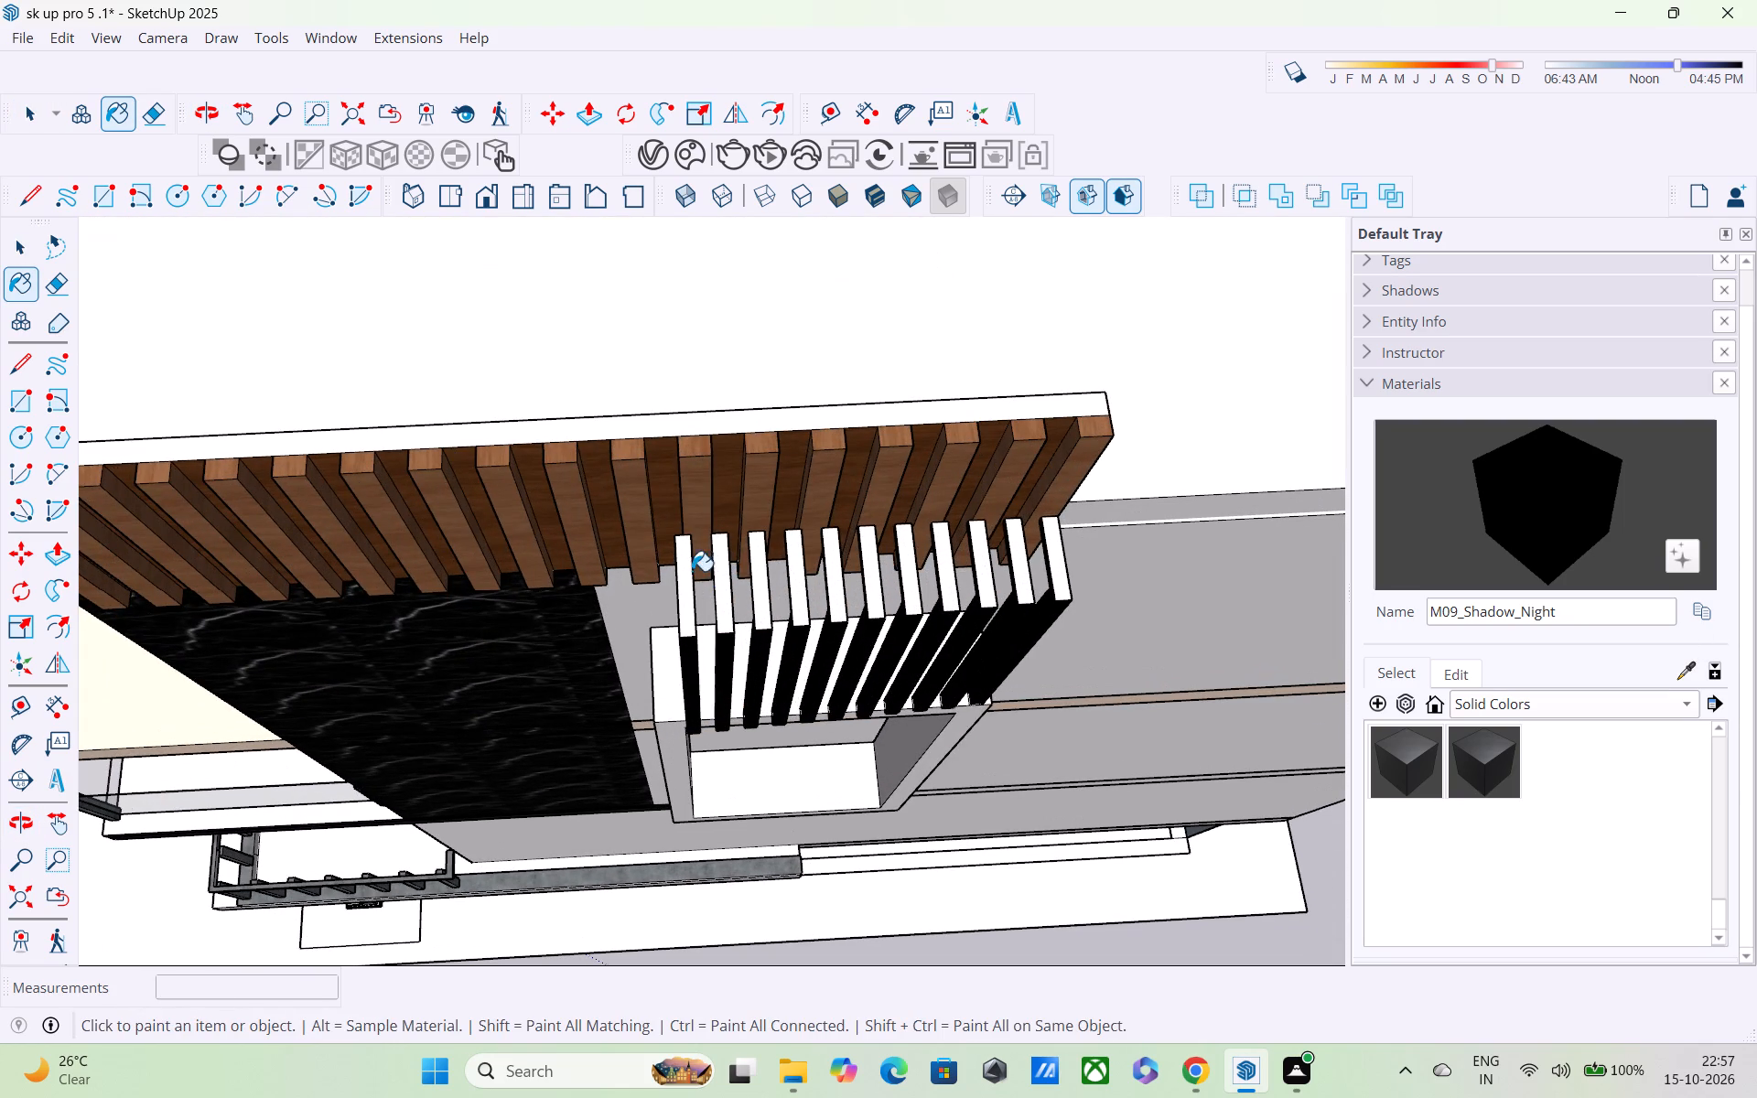
left_click(686, 565)
left_click(719, 581)
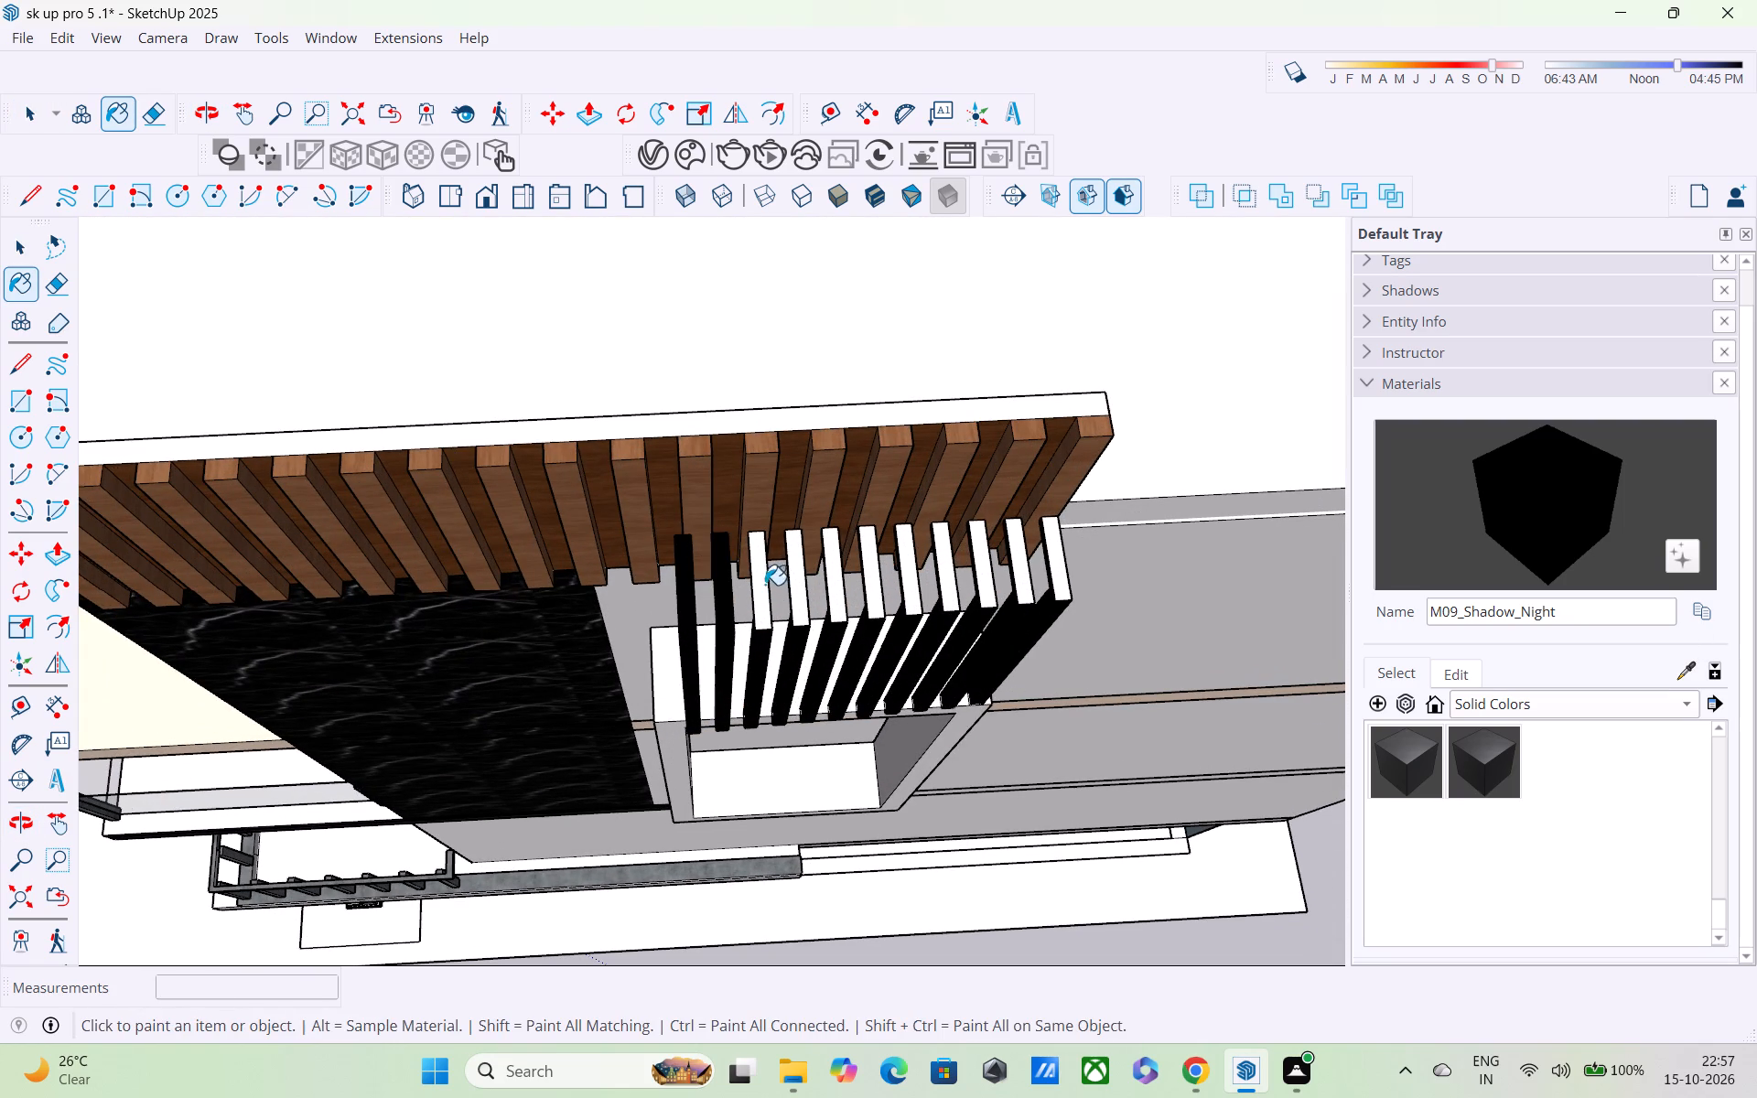
left_click(761, 578)
left_click(799, 578)
left_click(842, 586)
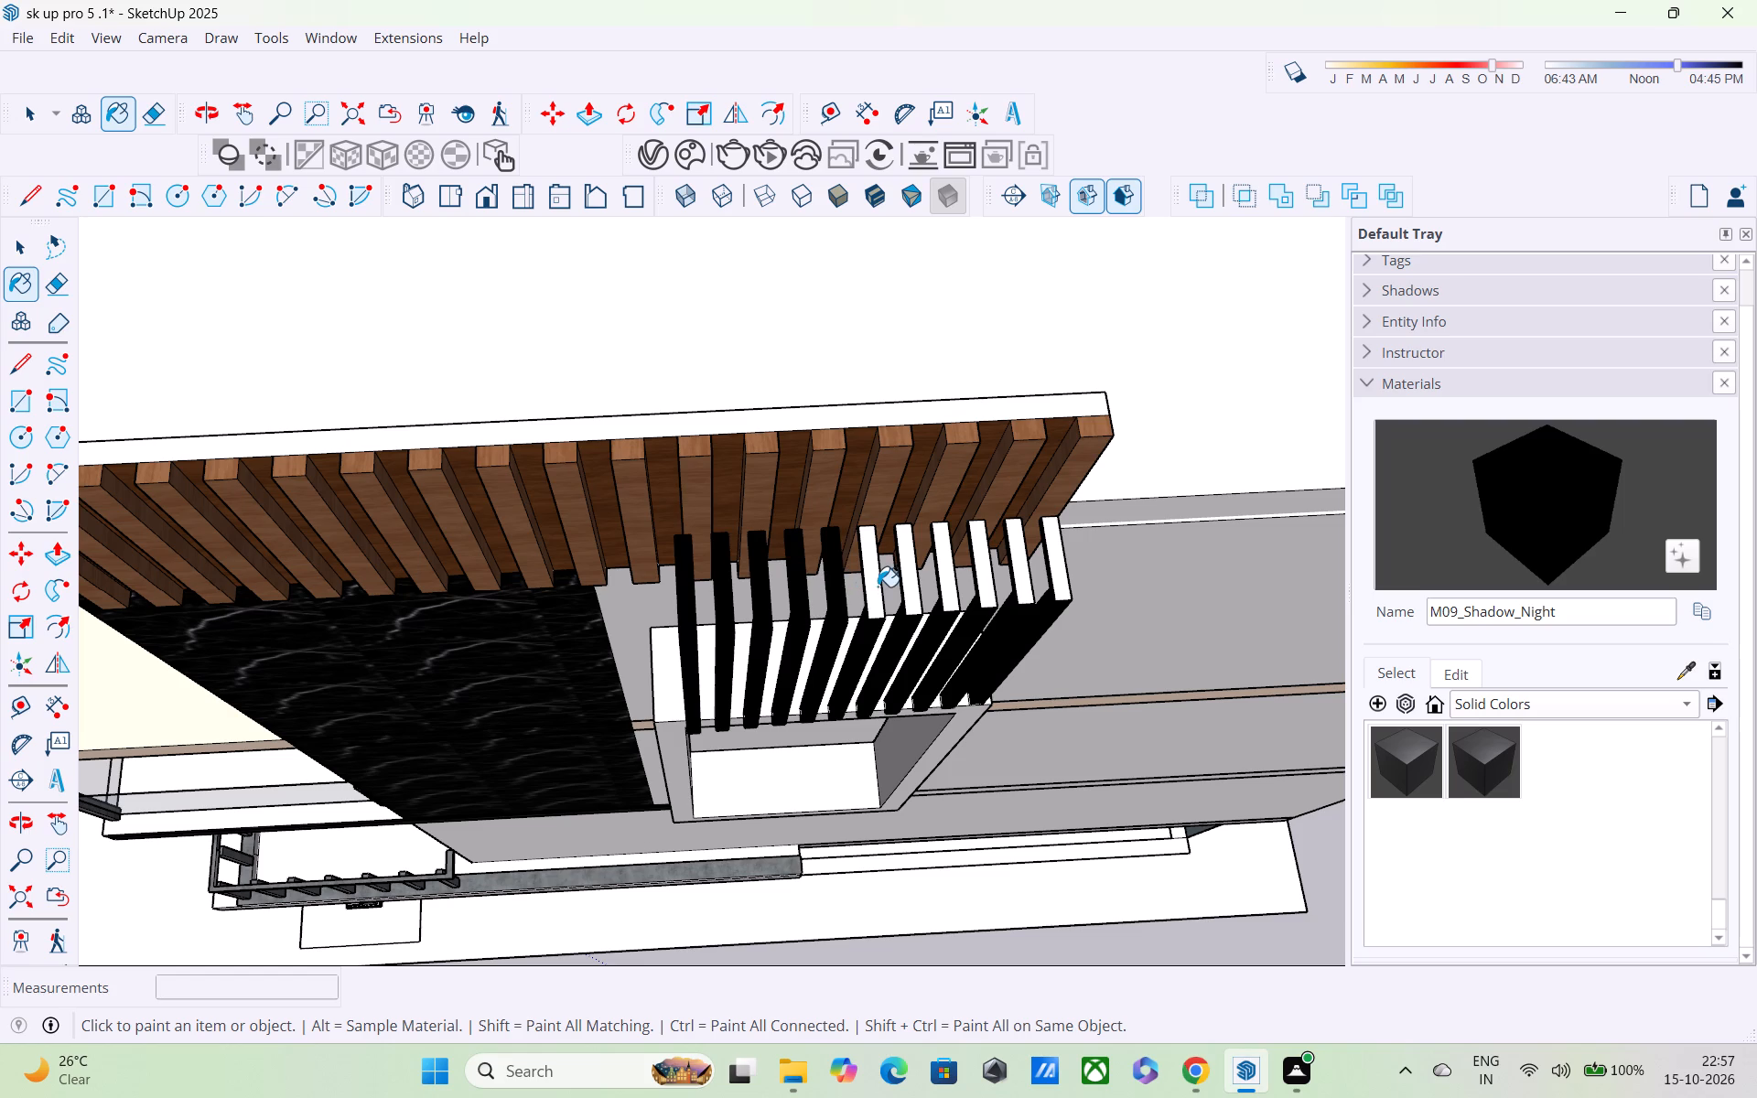
Paint the top faces of the arms on the remaining six slim posts with M09_Shadow_Night.
left_click(878, 587)
left_click(910, 563)
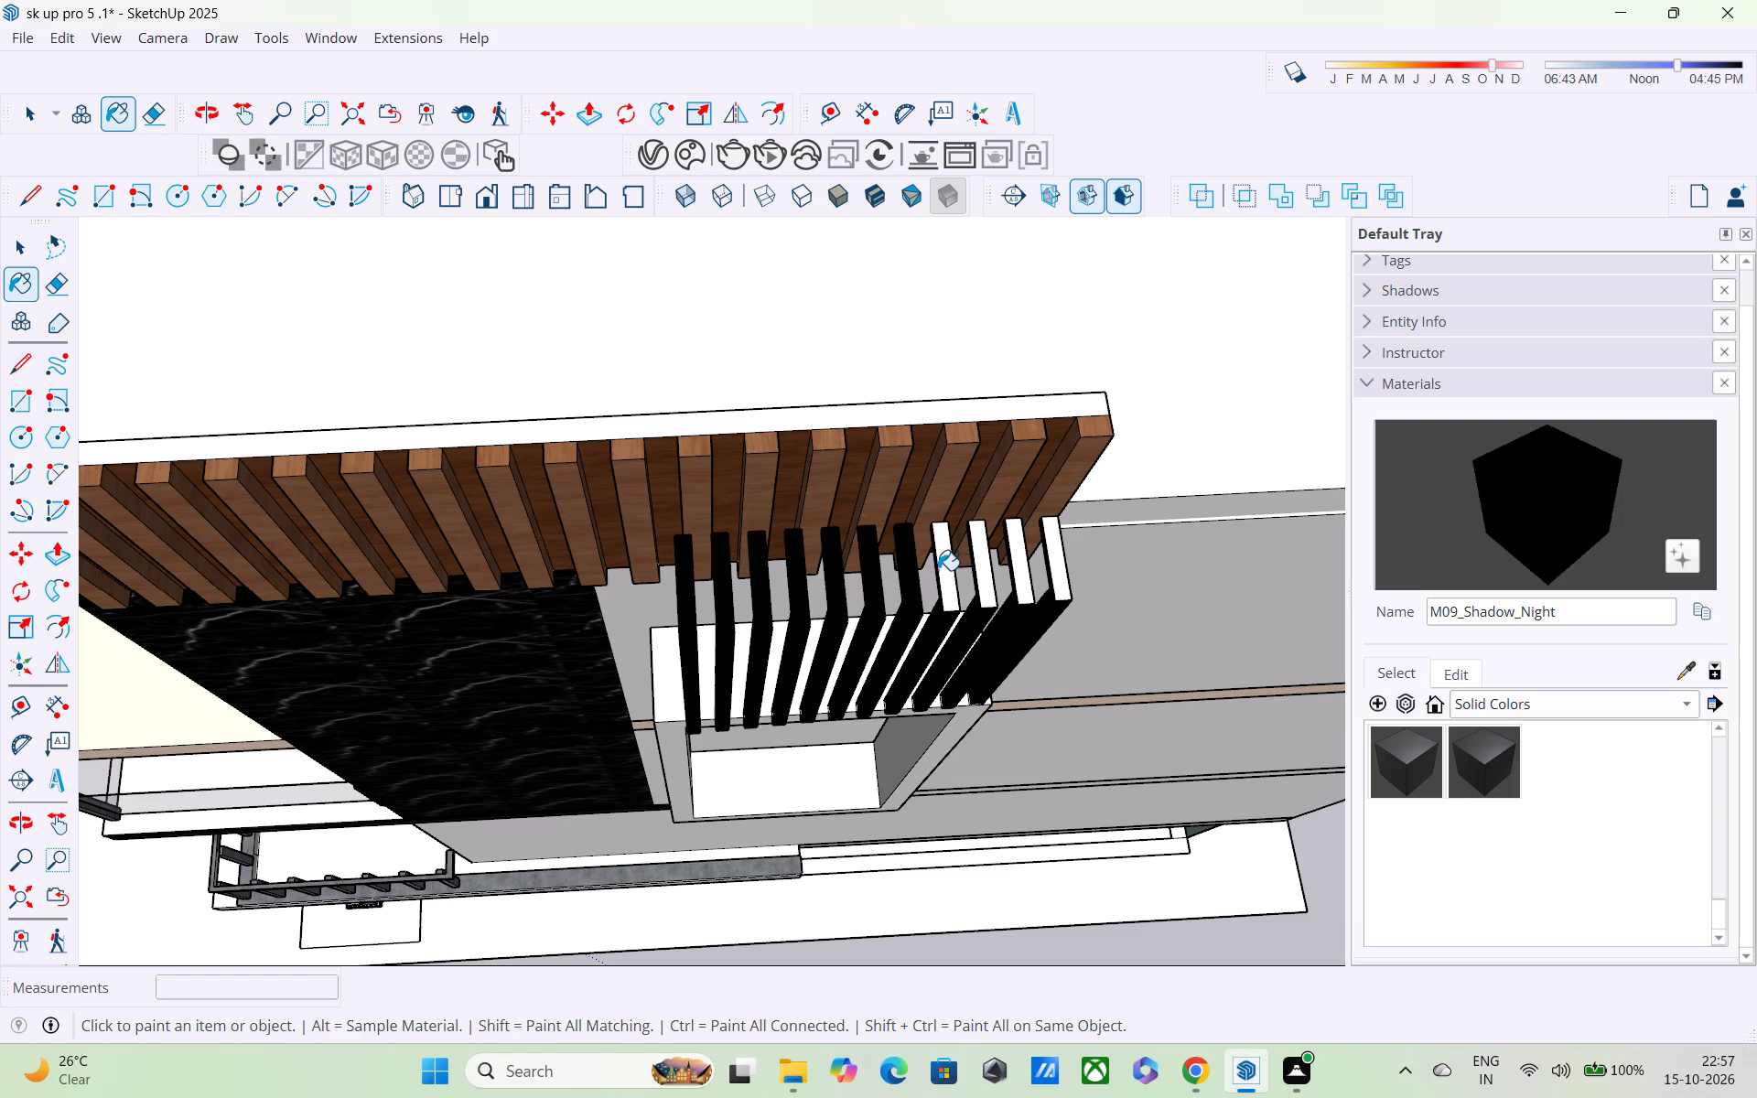
left_click(945, 576)
left_click(986, 574)
left_click(1012, 565)
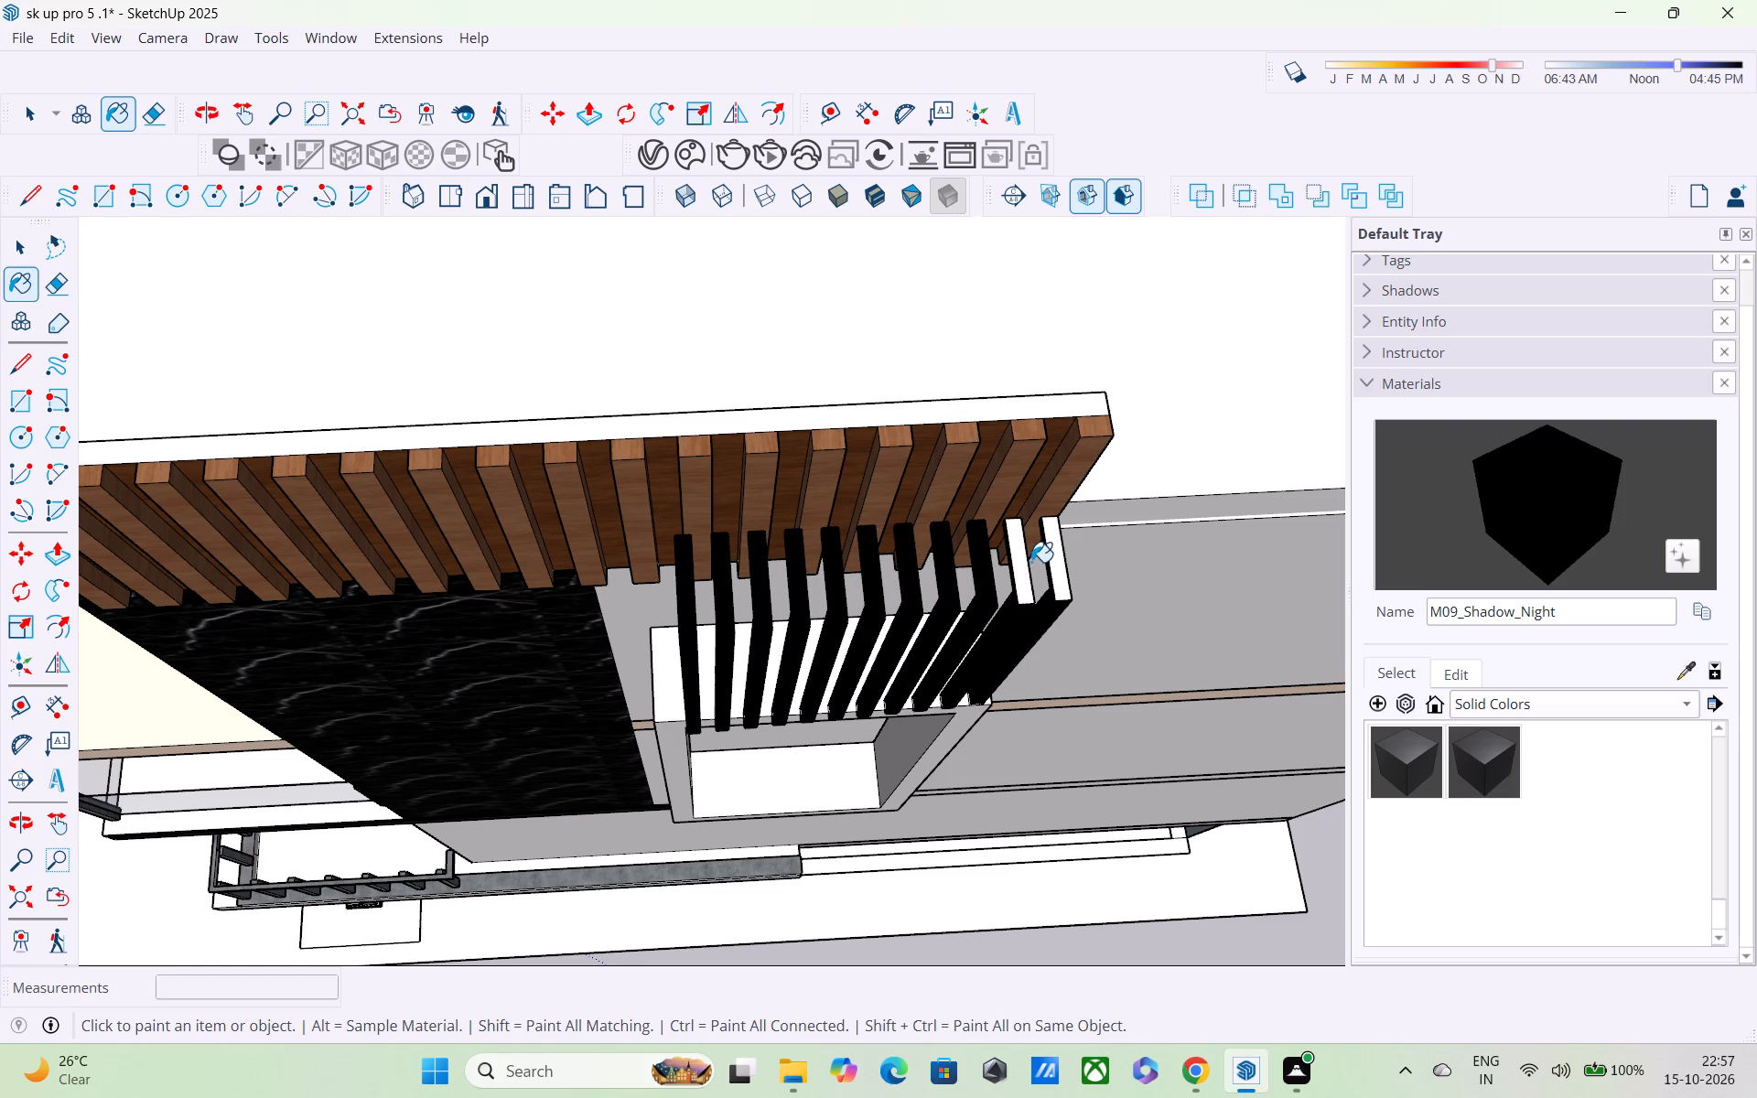
left_click(1016, 562)
left_click(1054, 564)
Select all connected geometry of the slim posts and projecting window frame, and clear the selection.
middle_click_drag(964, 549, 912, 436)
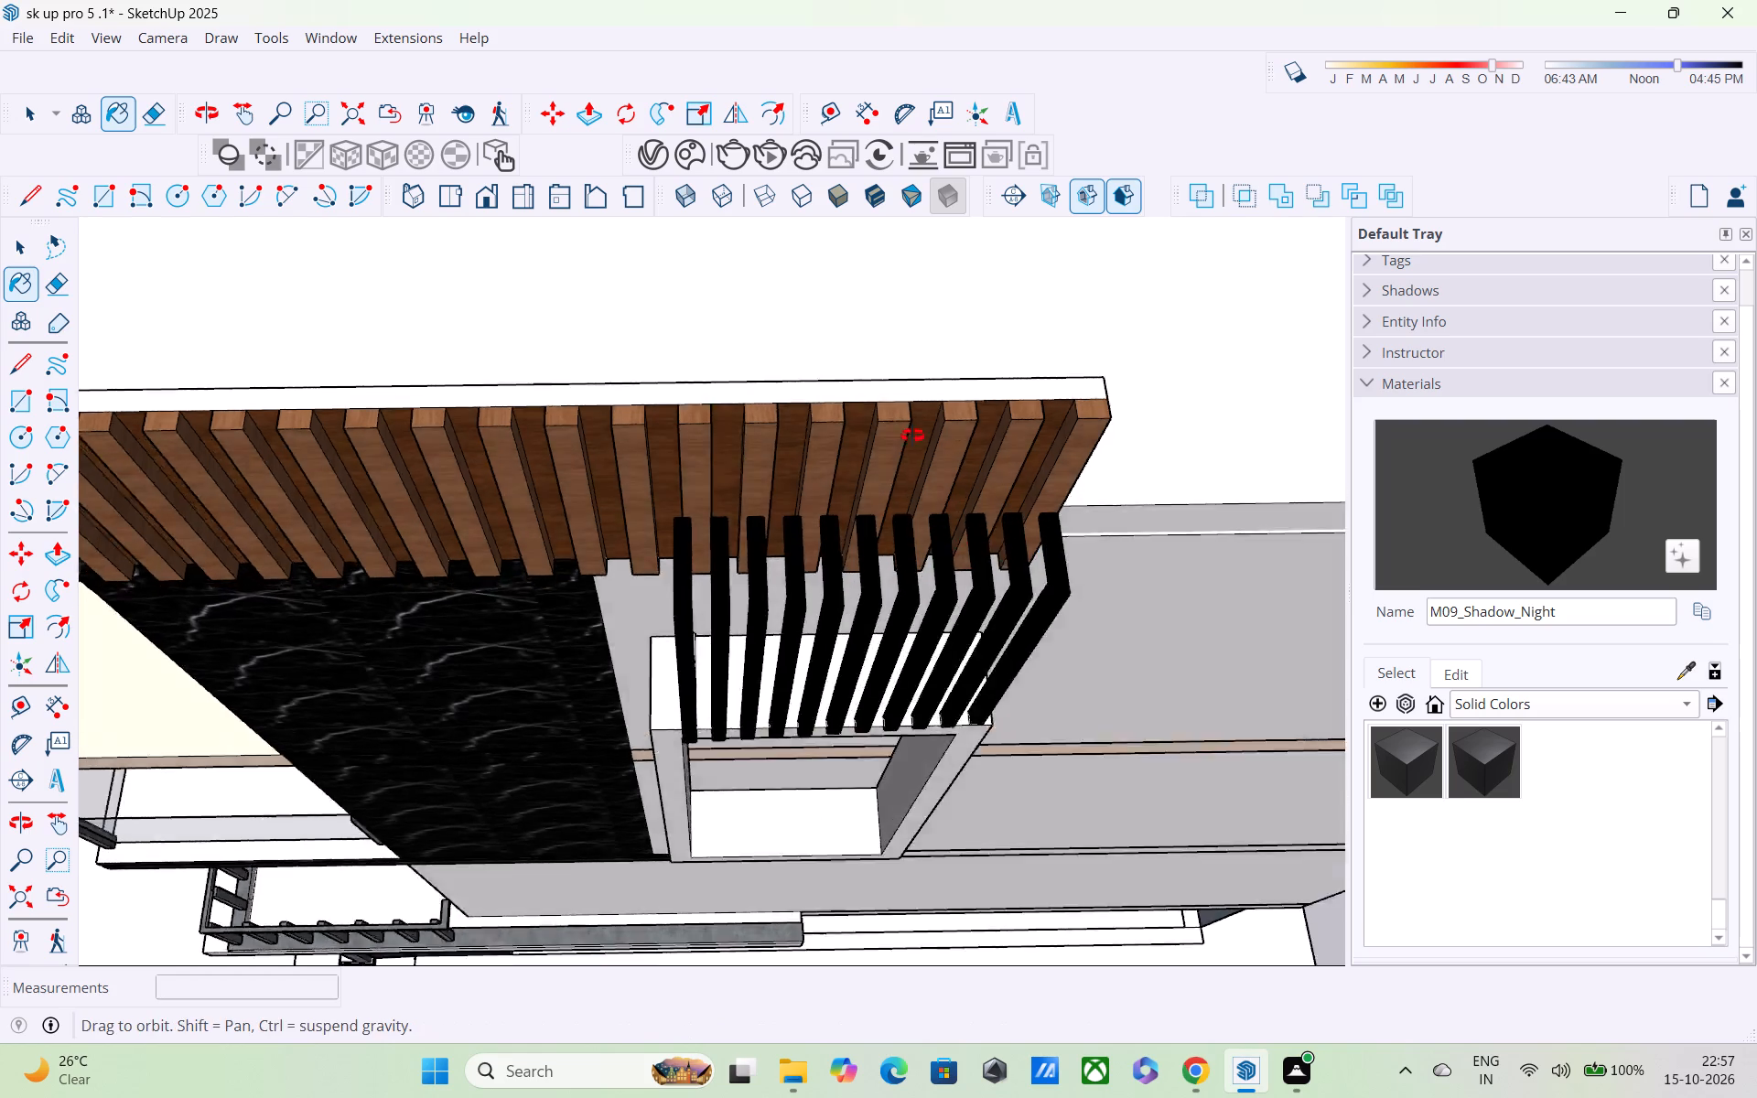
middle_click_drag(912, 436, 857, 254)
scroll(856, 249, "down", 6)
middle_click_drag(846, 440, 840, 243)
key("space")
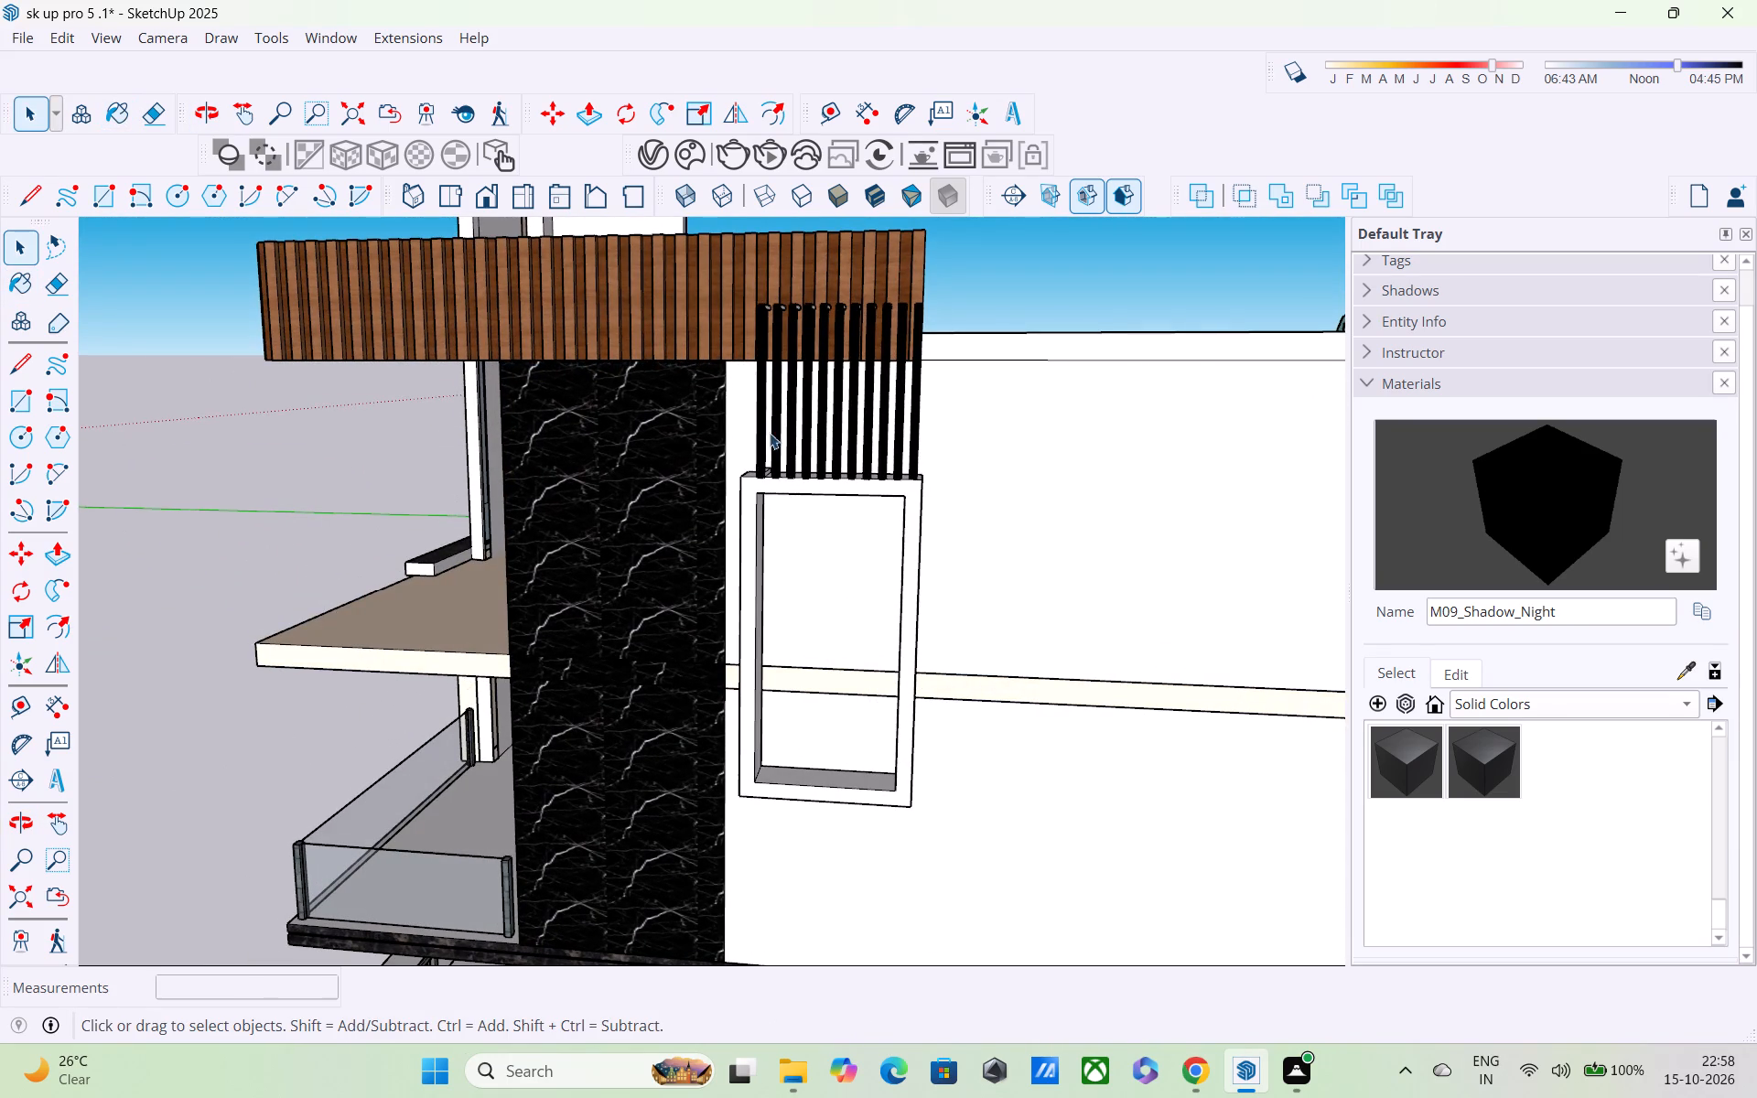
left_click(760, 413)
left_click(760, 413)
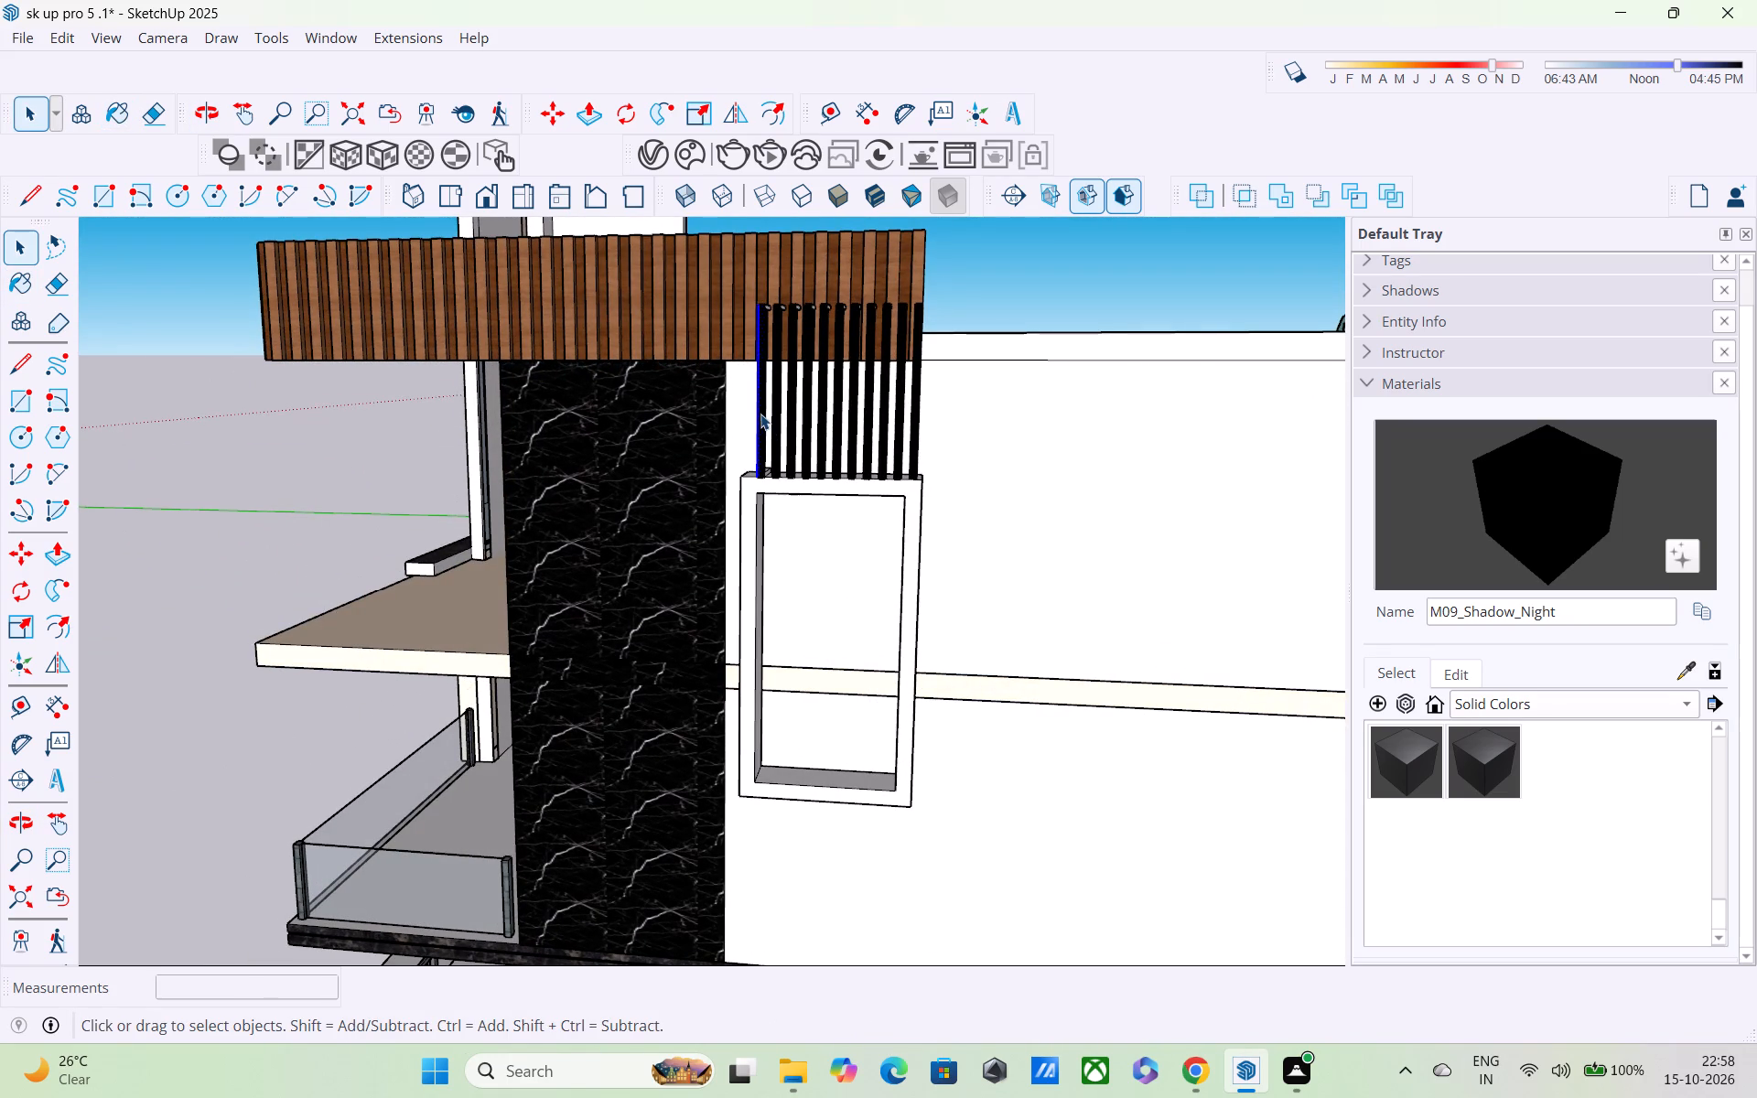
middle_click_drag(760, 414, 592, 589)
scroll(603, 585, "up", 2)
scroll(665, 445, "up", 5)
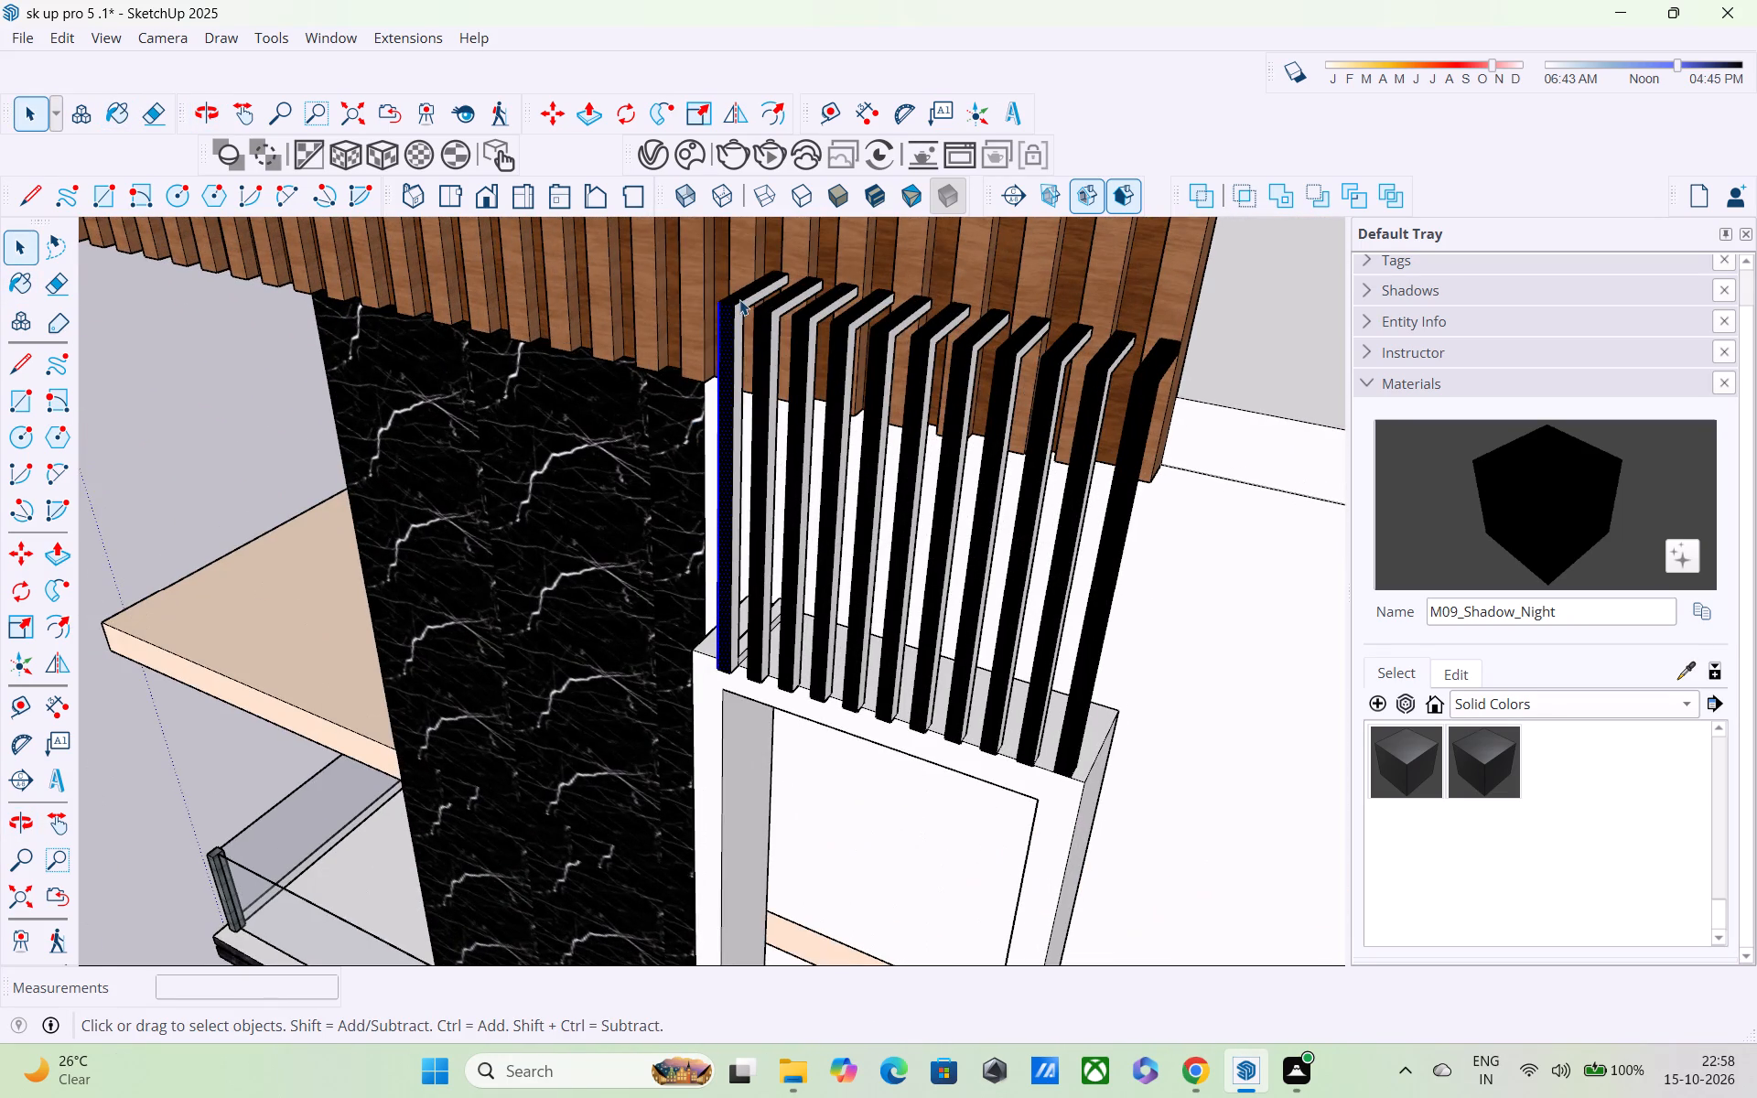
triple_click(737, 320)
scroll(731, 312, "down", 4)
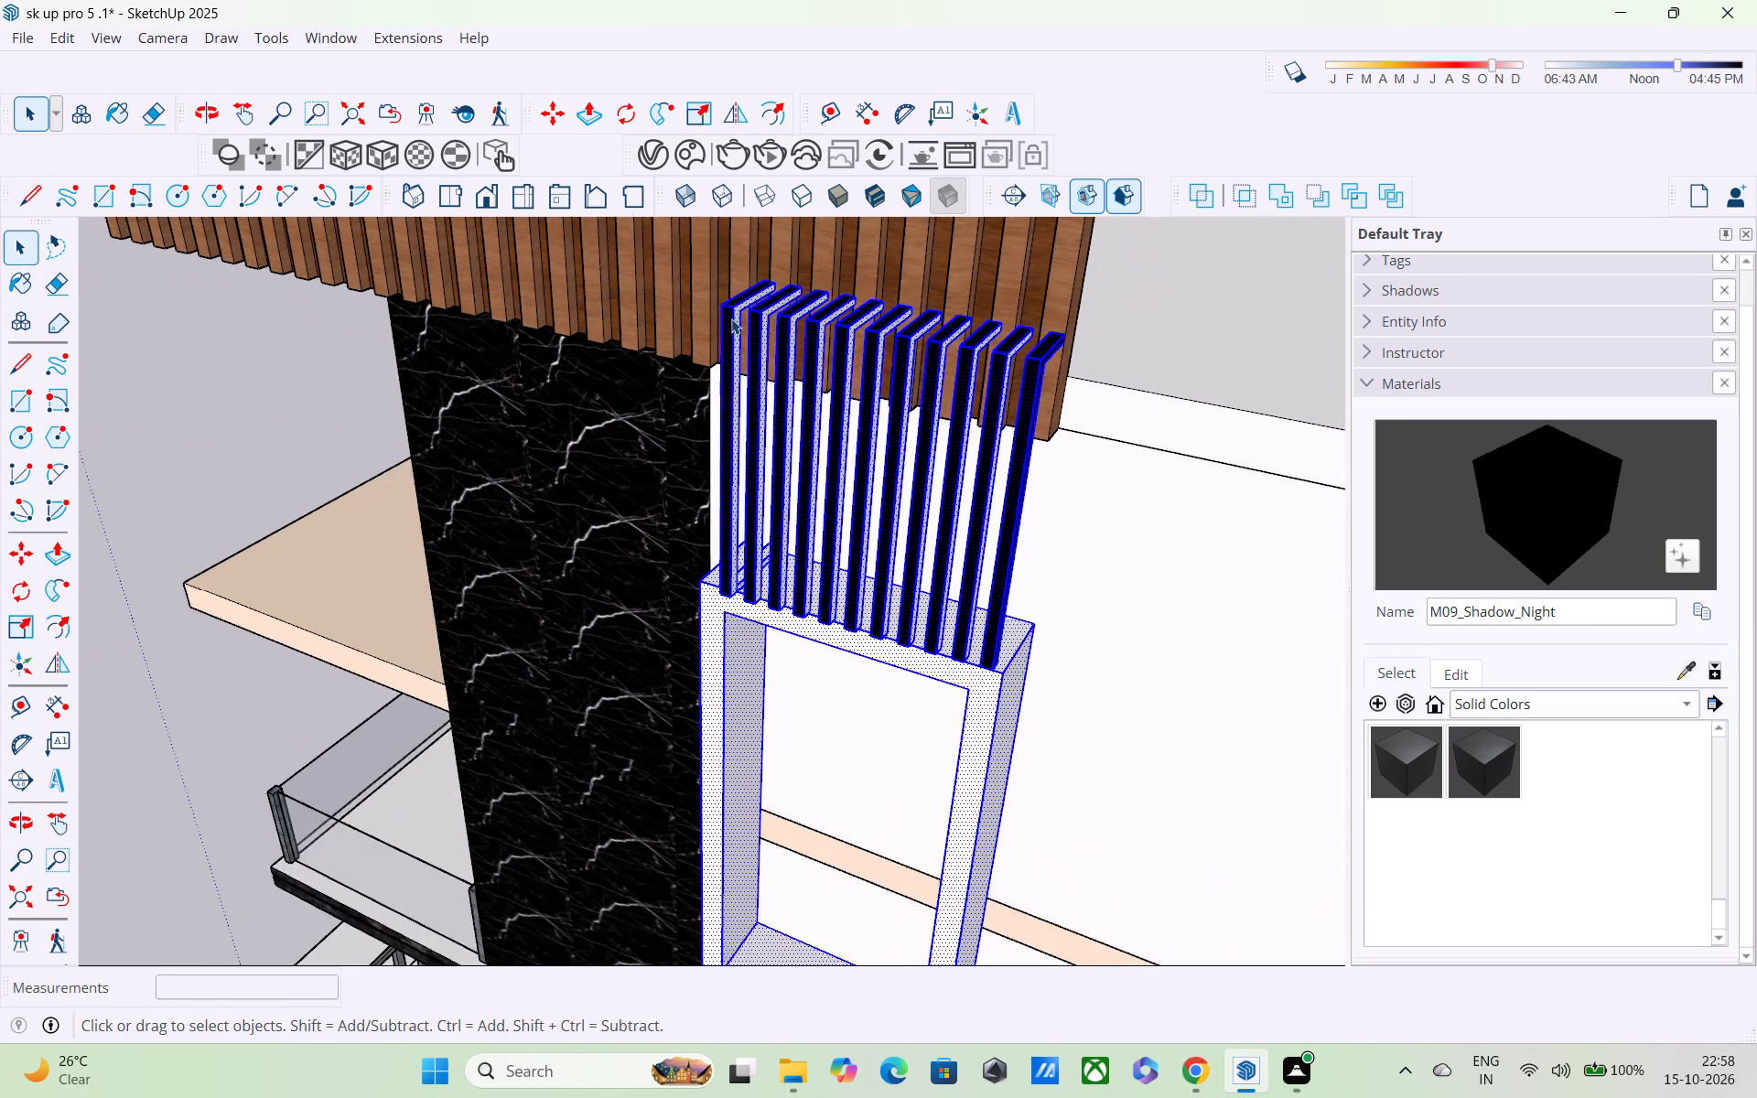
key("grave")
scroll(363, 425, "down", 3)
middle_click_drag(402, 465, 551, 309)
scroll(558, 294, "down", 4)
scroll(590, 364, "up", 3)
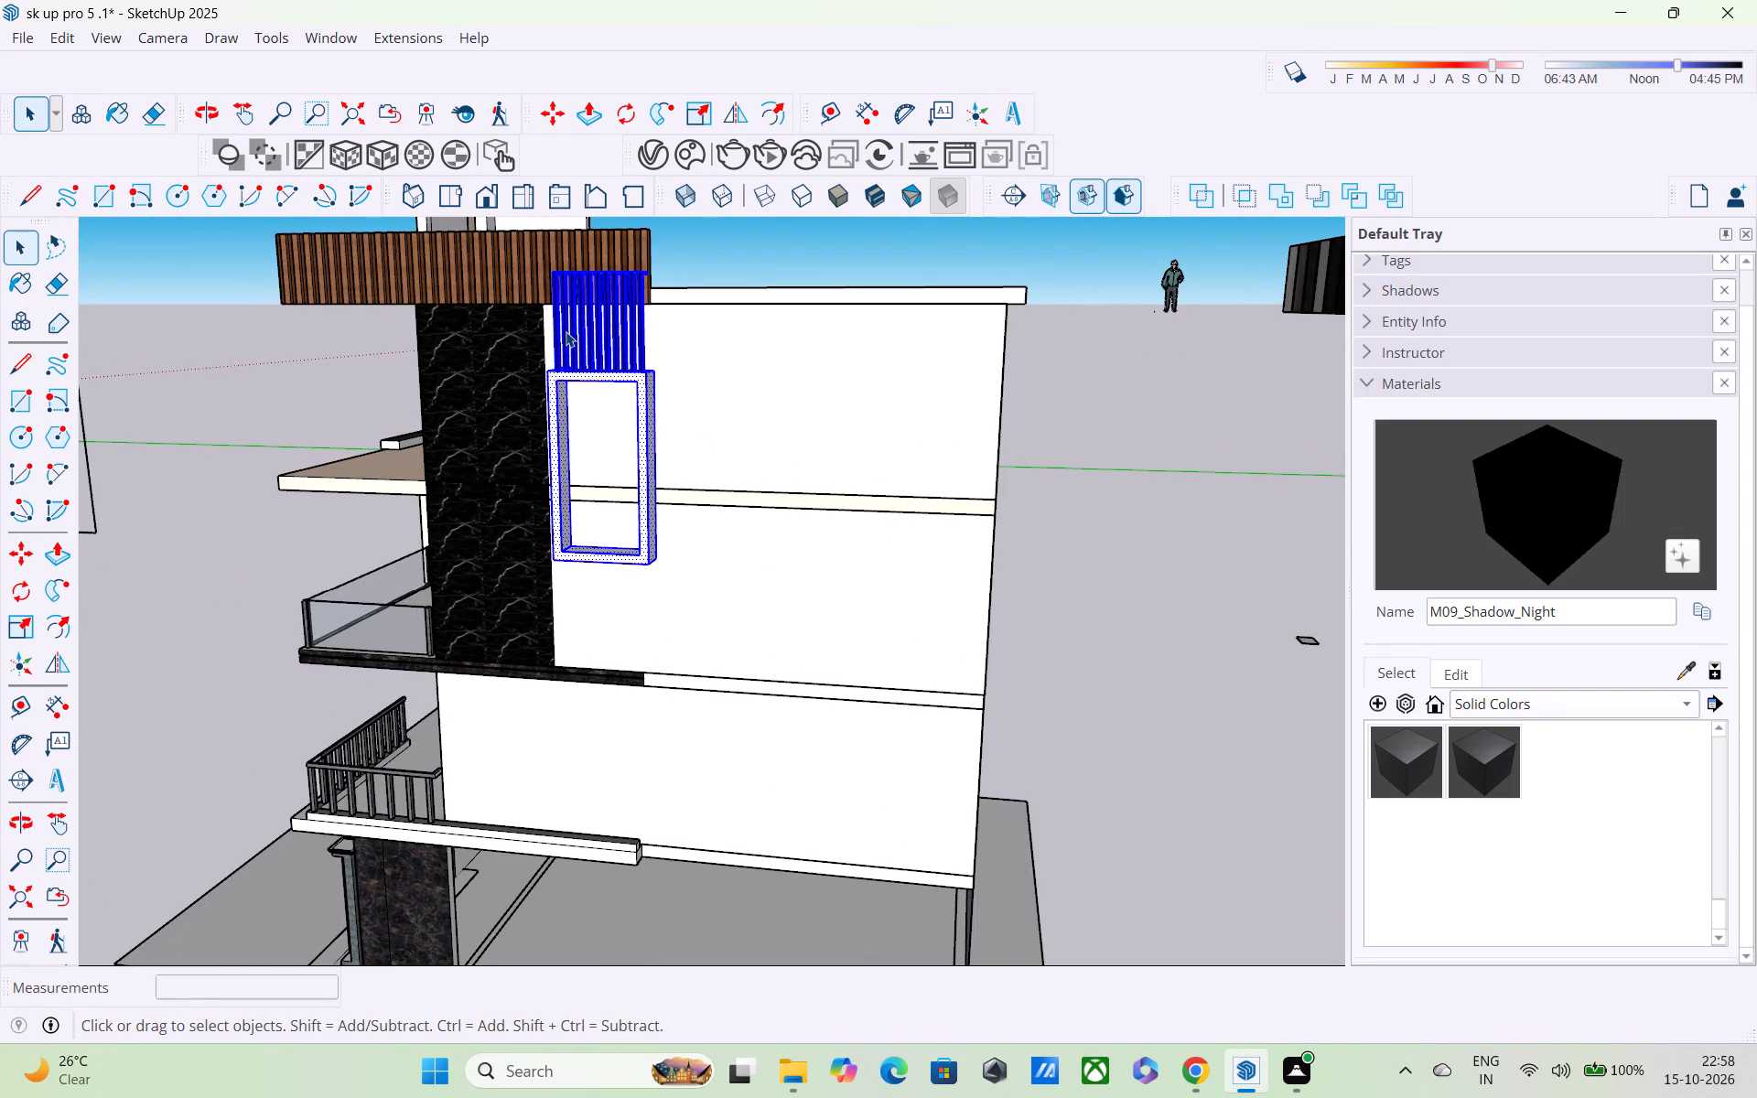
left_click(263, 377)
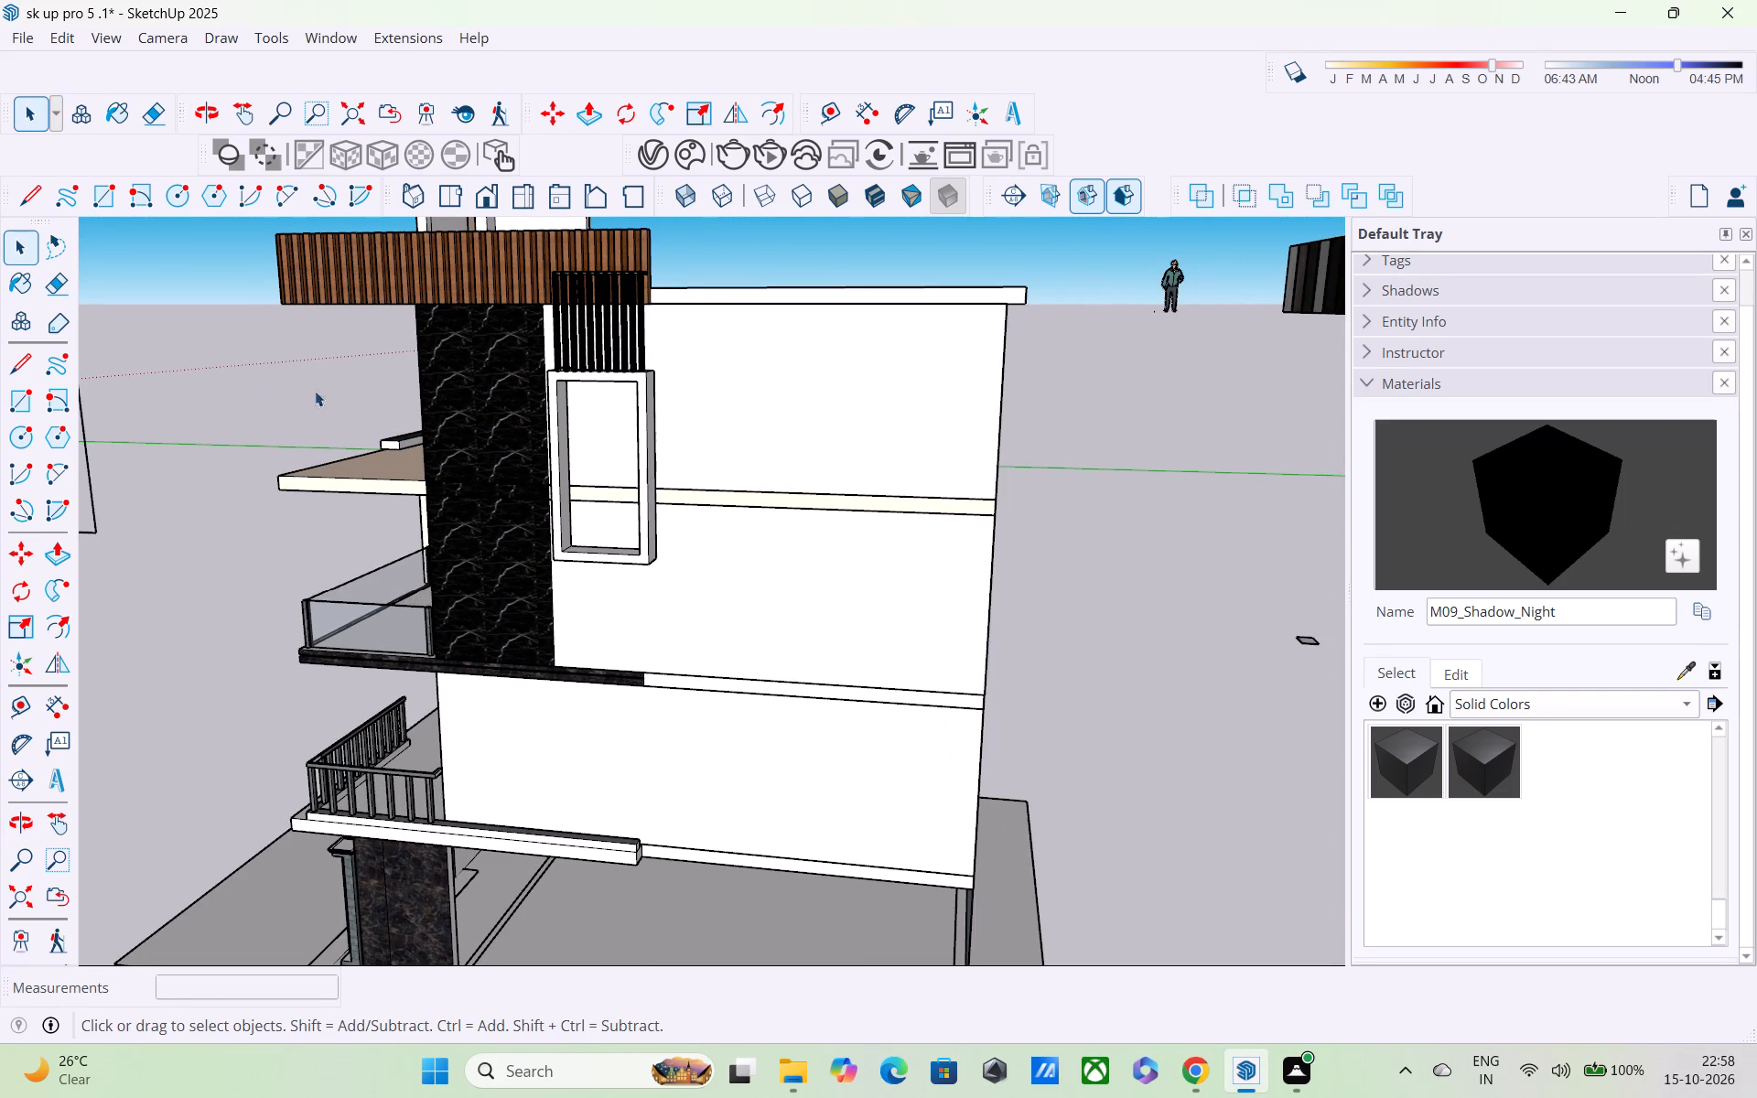
Select the front, outer side and arm-top faces of the last post, farthest from the marble wall, with their edges.
scroll(538, 387, "down", 3)
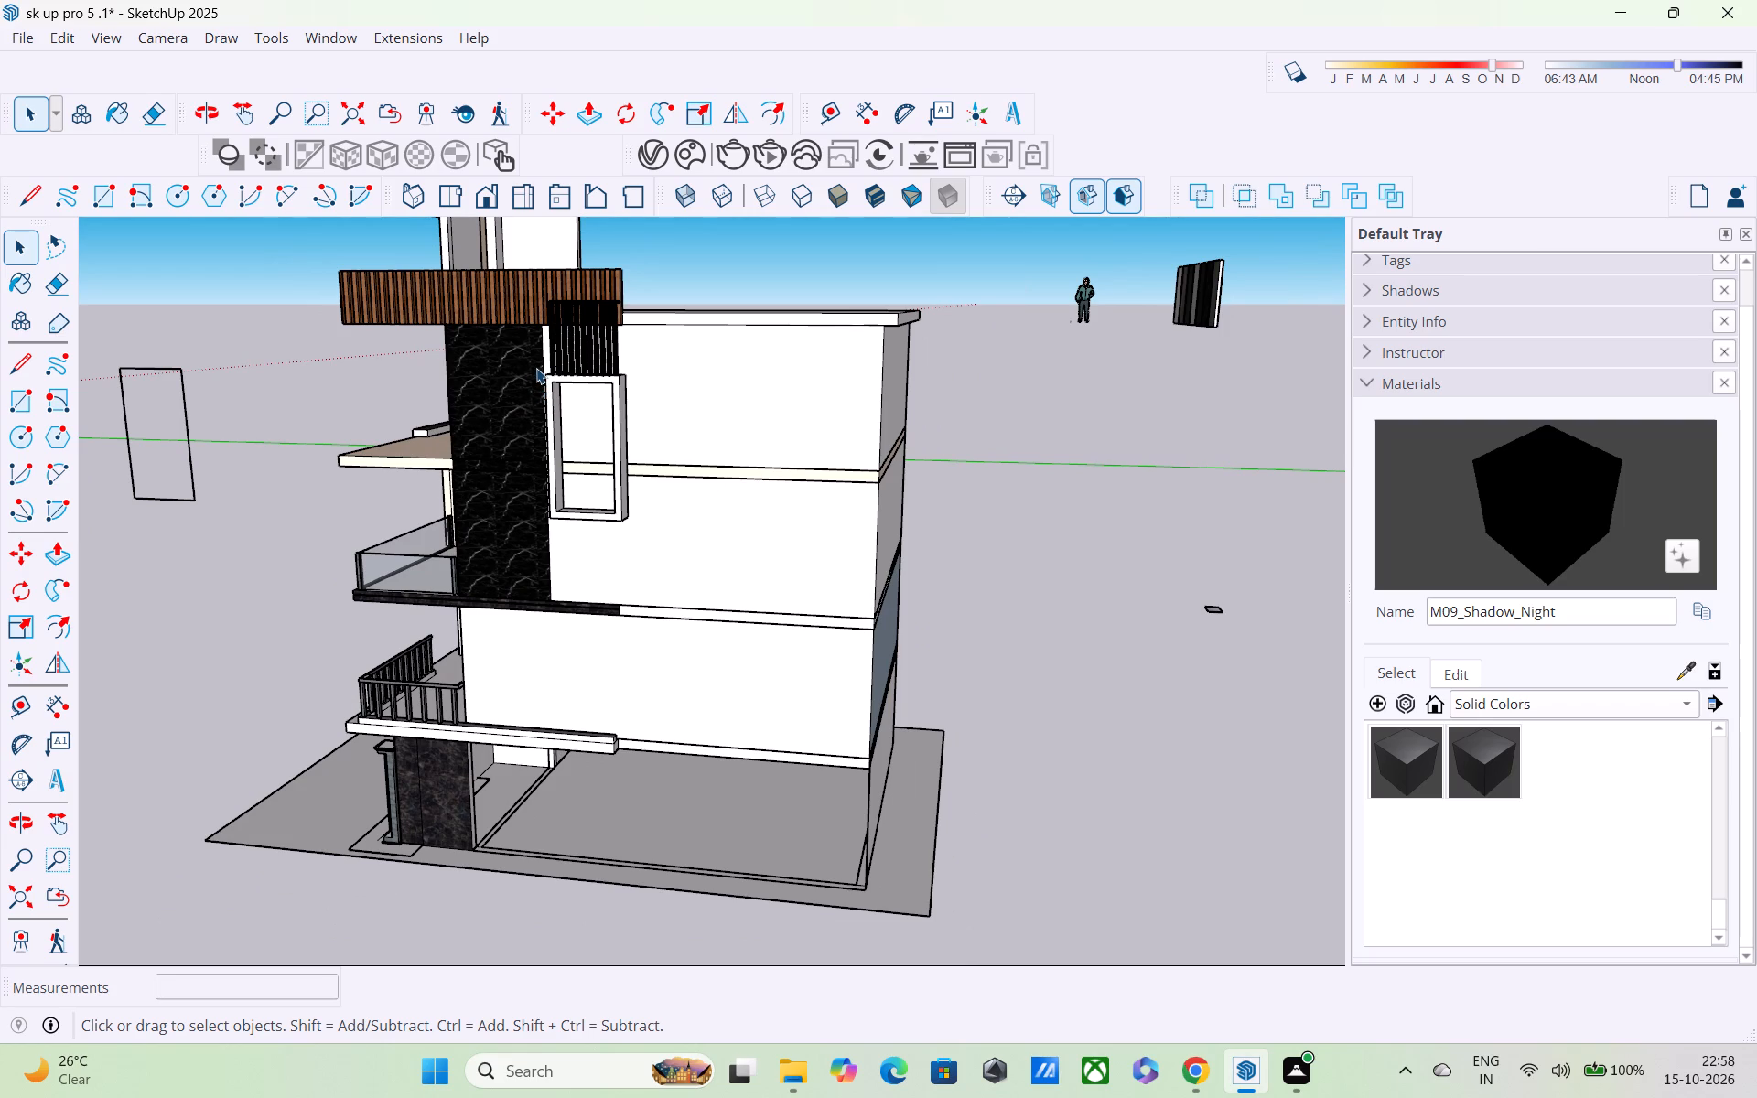
scroll(632, 293, "up", 6)
middle_click_drag(578, 372, 526, 480)
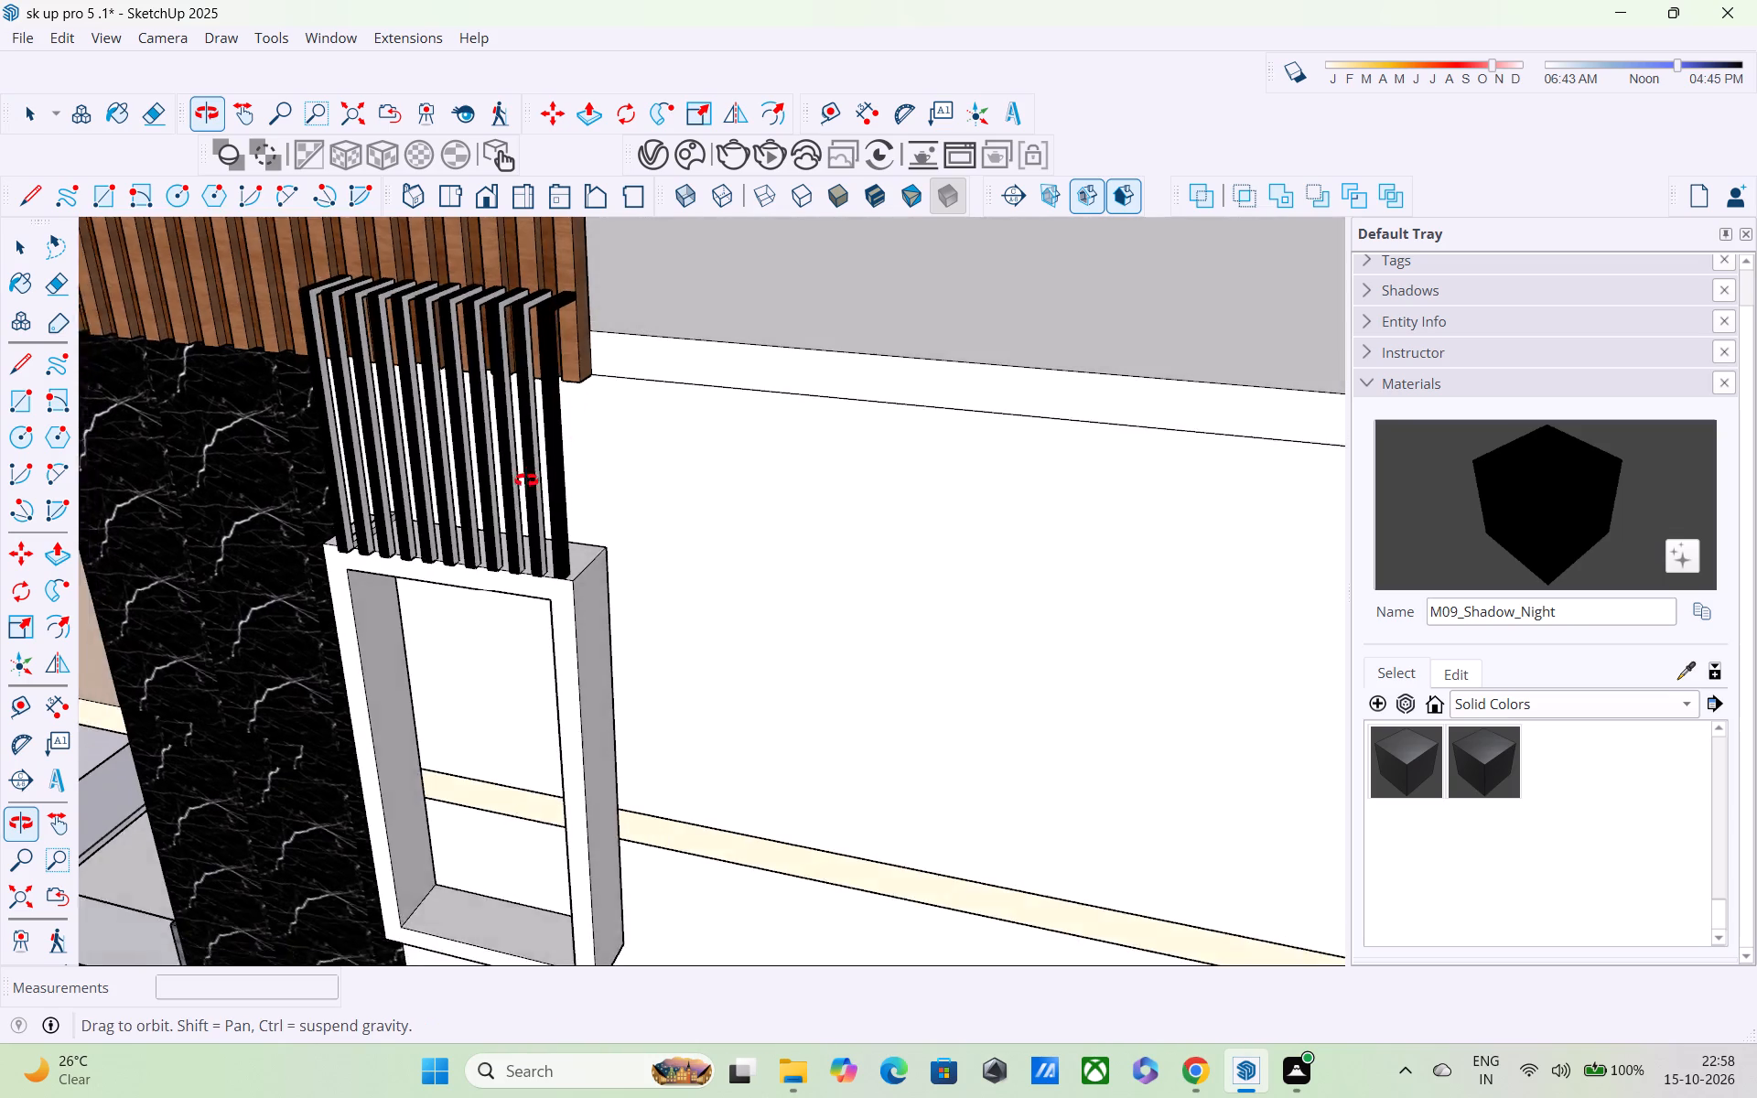
middle_click_drag(526, 480, 524, 482)
scroll(524, 482, "up", 2)
scroll(549, 406, "up", 3)
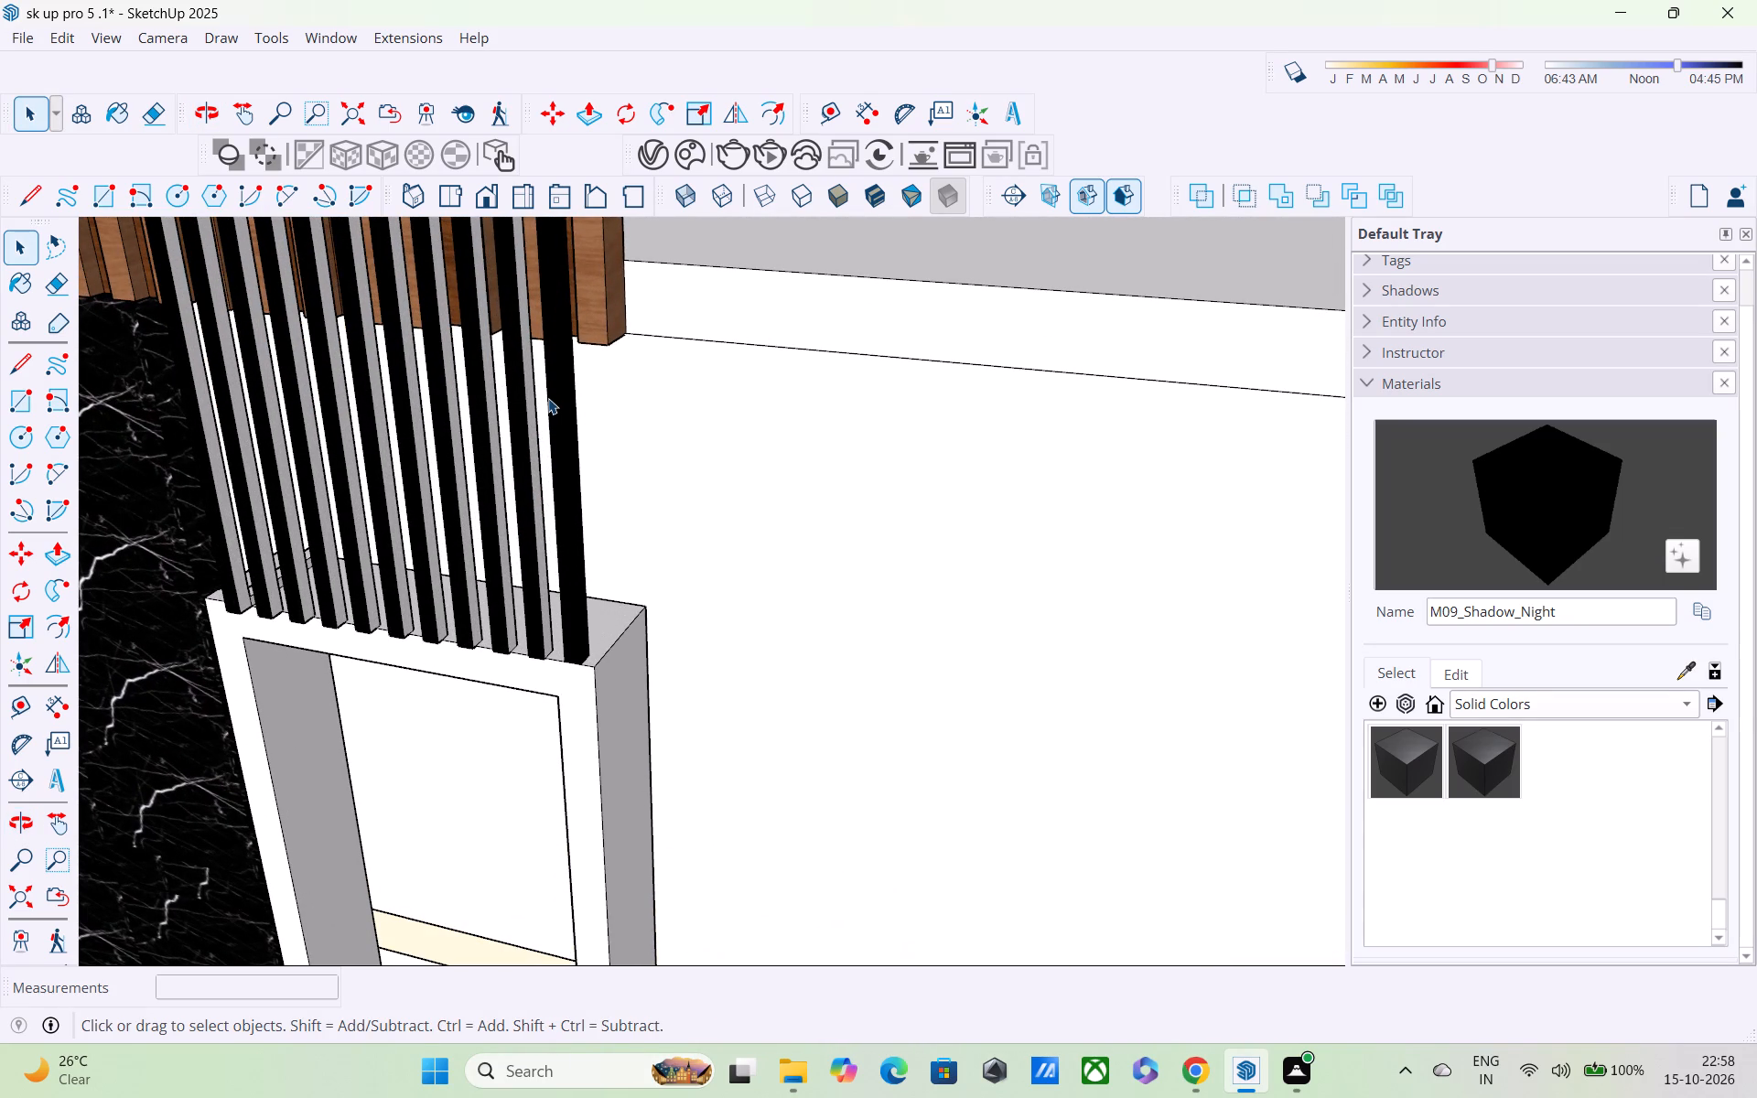
middle_click_drag(548, 398, 522, 478)
scroll(551, 447, "up", 4)
double_click(544, 425)
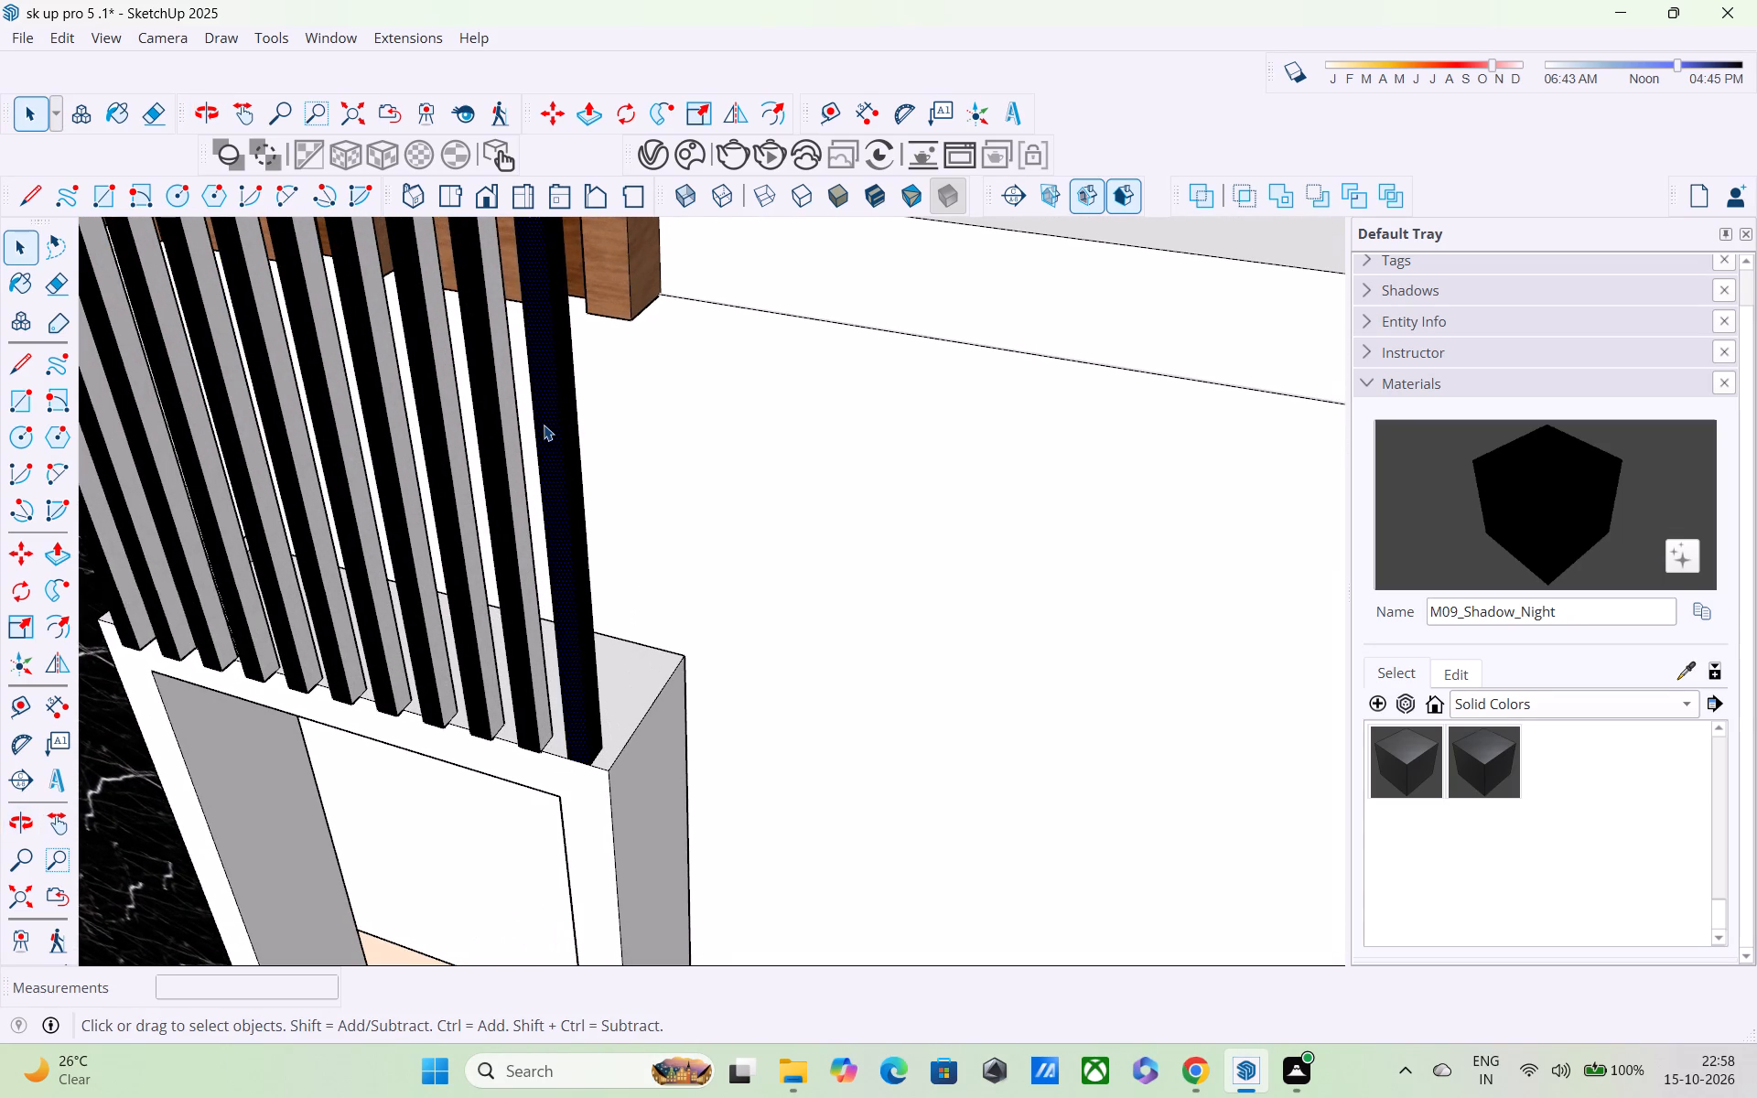
middle_click_drag(576, 471, 507, 642)
scroll(506, 463, "down", 1)
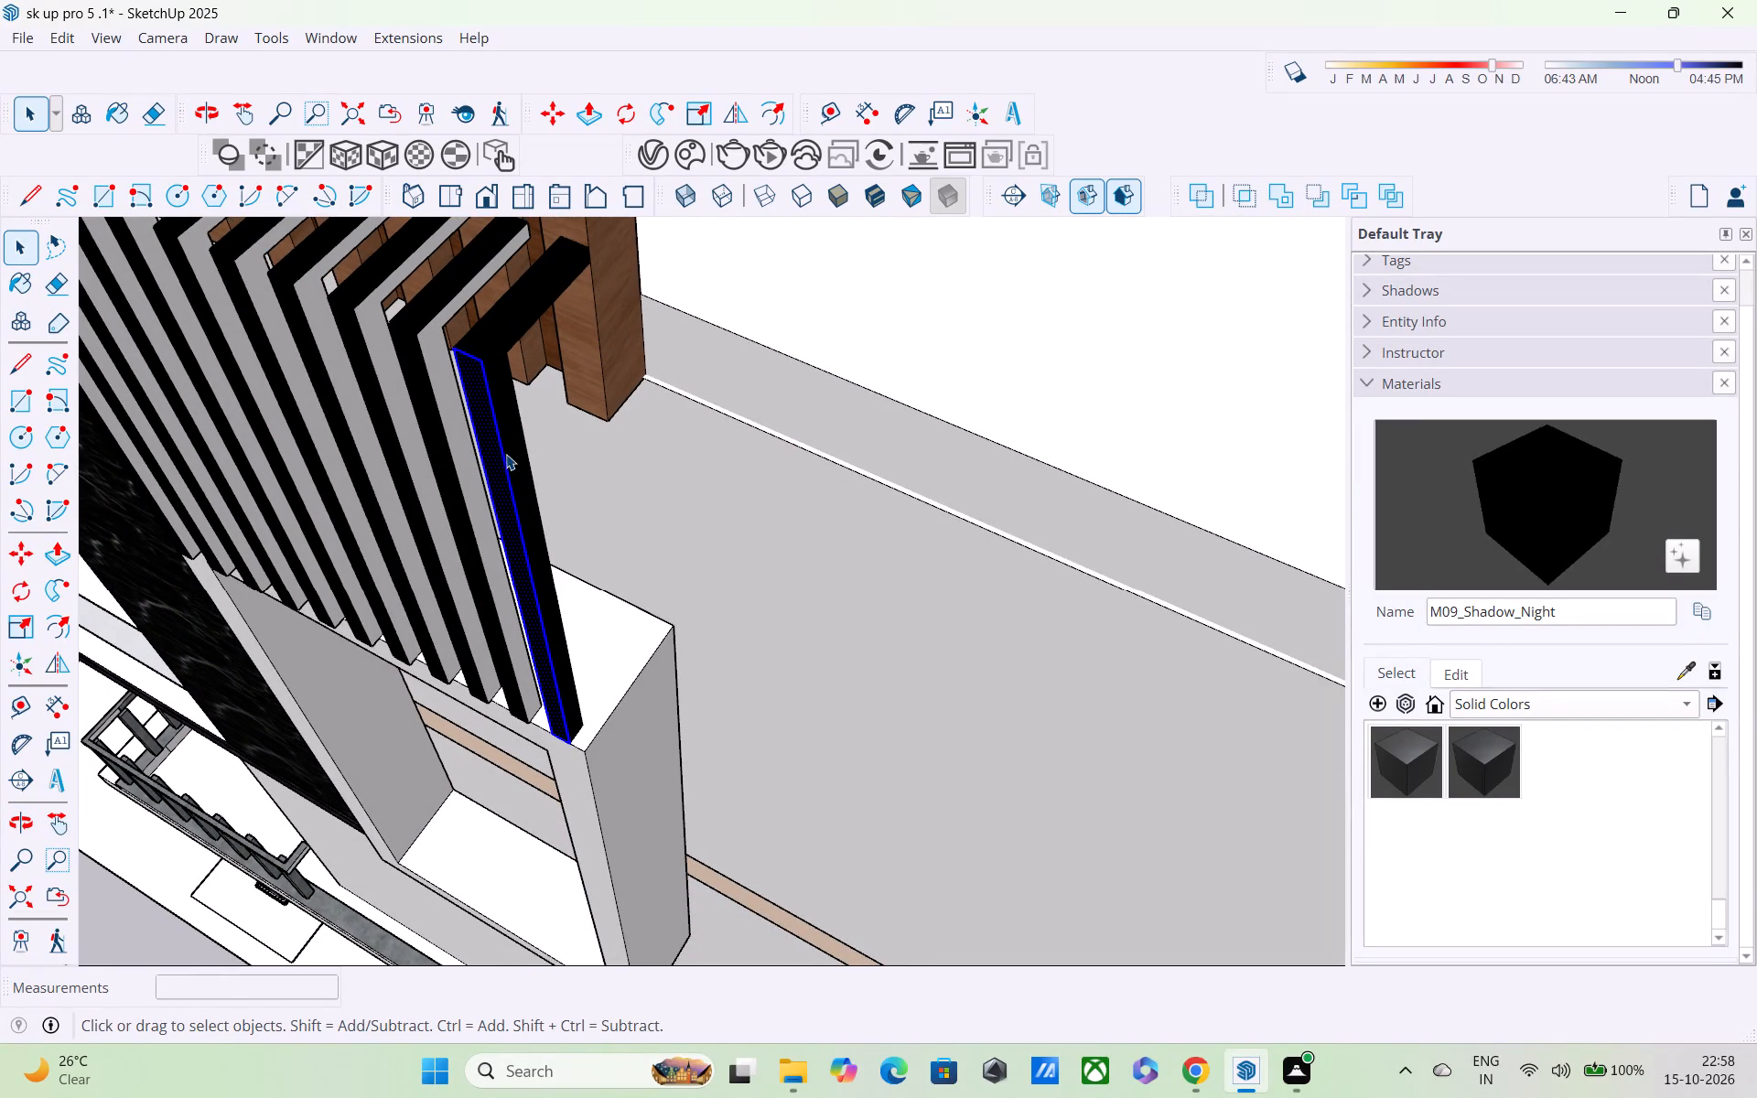
middle_click_drag(494, 425, 494, 484, "shift")
scroll(501, 479, "up", 4, "shift")
double_click(501, 479, "shift")
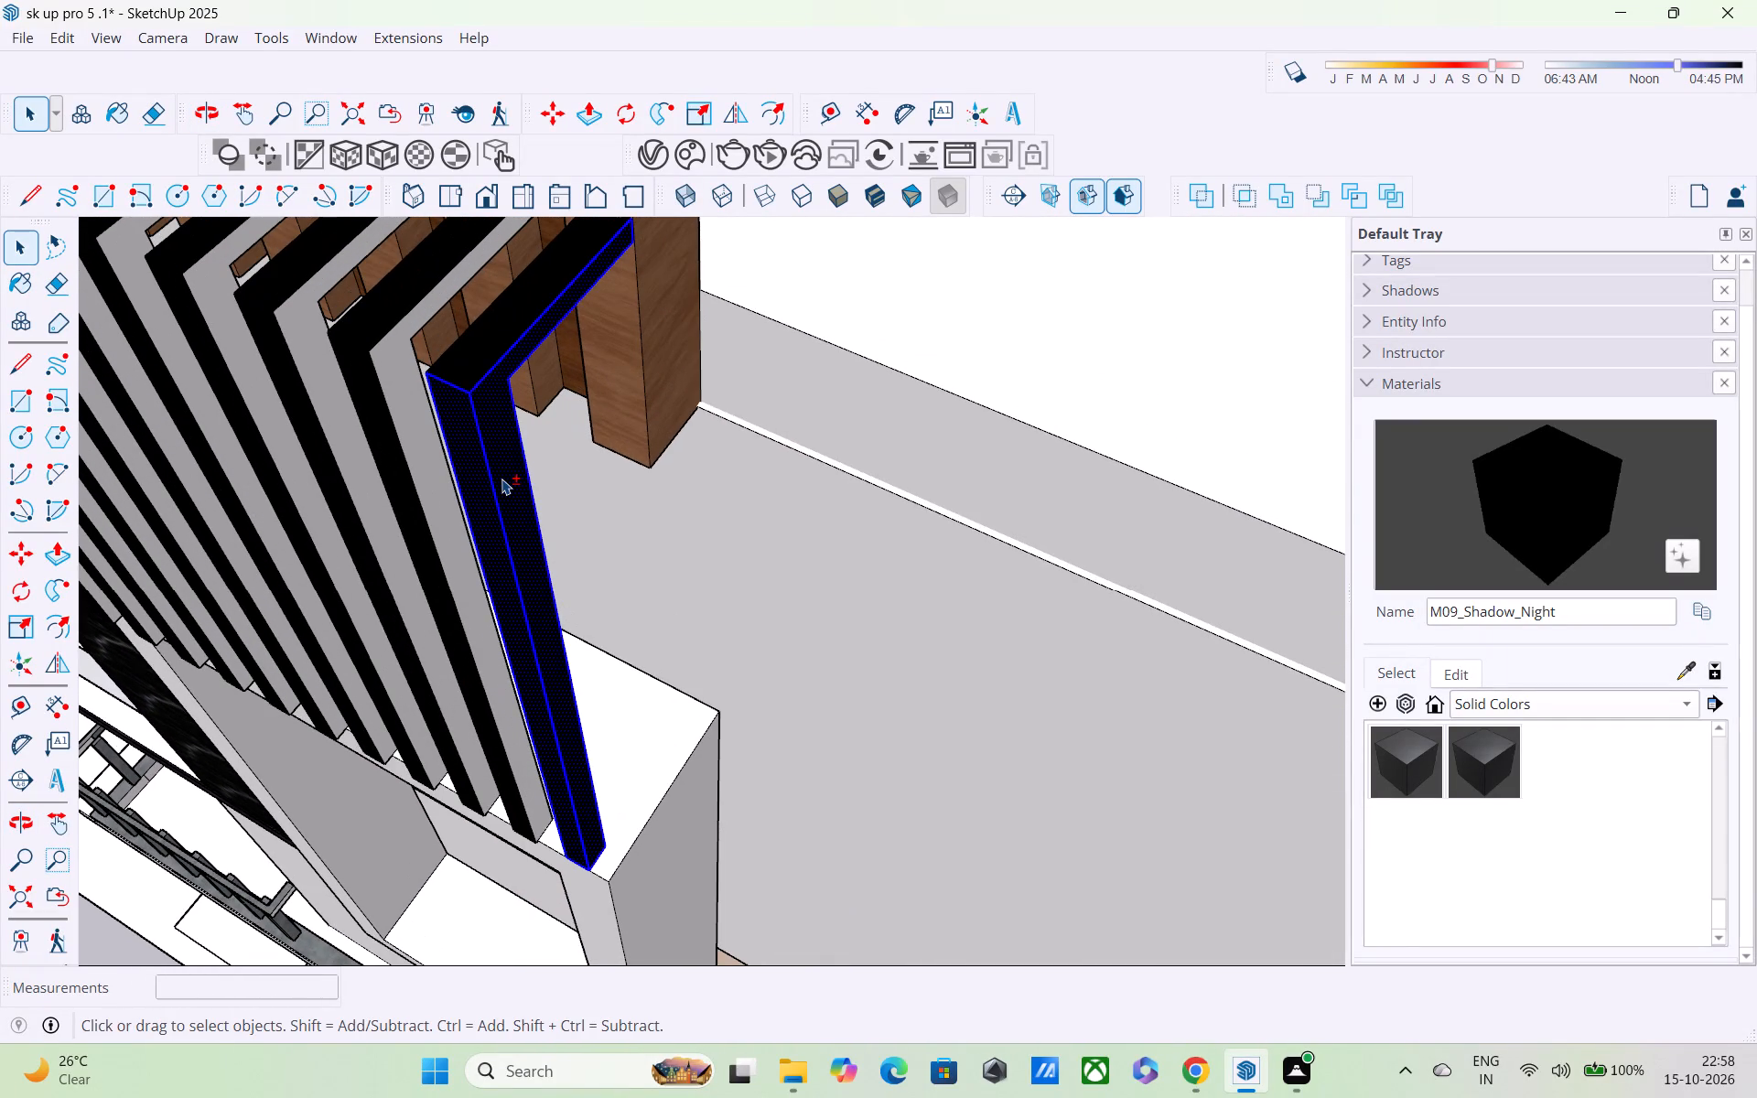
middle_click_drag(511, 477, 573, 567, "shift")
middle_click_drag(534, 450, 625, 558, "shift")
double_click(633, 573, "shift")
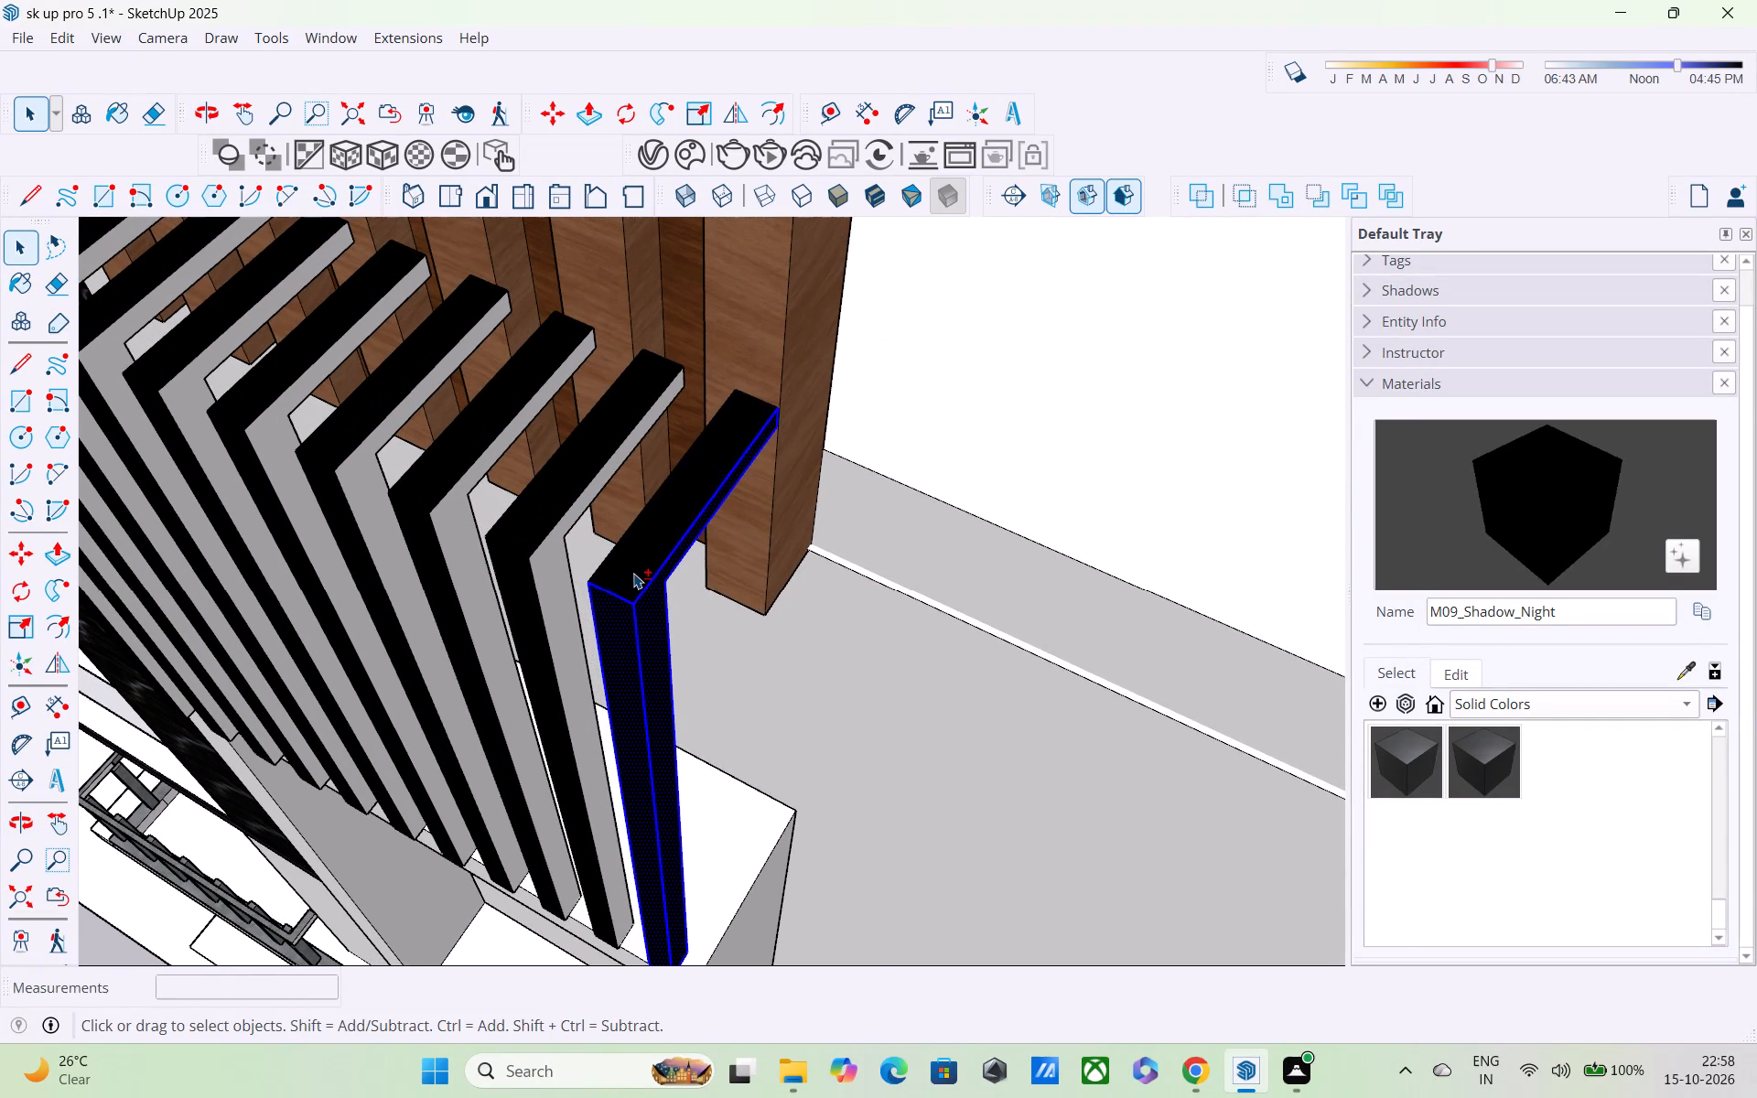
Add the back face and marble-wall-facing side face of the same post to the selection.
middle_click_drag(639, 576, 86, 277, "shift")
scroll(160, 555, "up", 3)
middle_click_drag(302, 585, 267, 623)
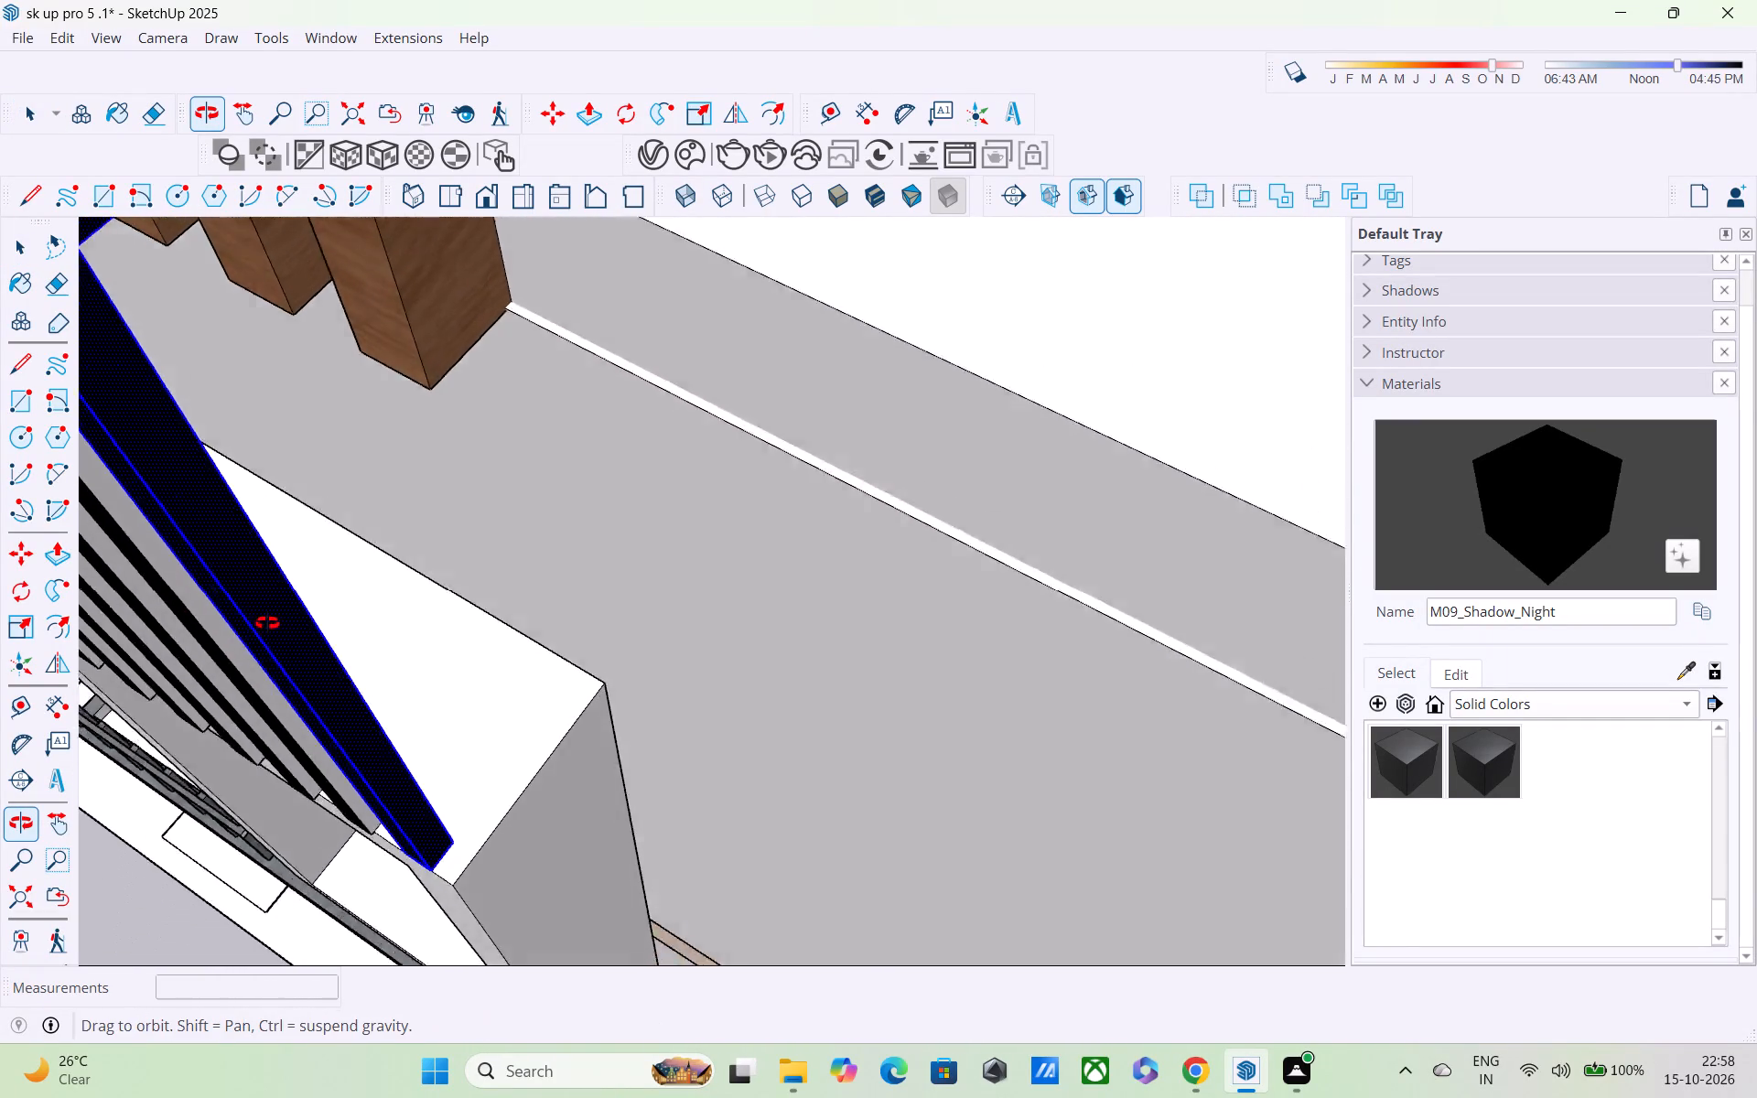
middle_click_drag(267, 623, 1, 479)
middle_click_drag(401, 492, 267, 538)
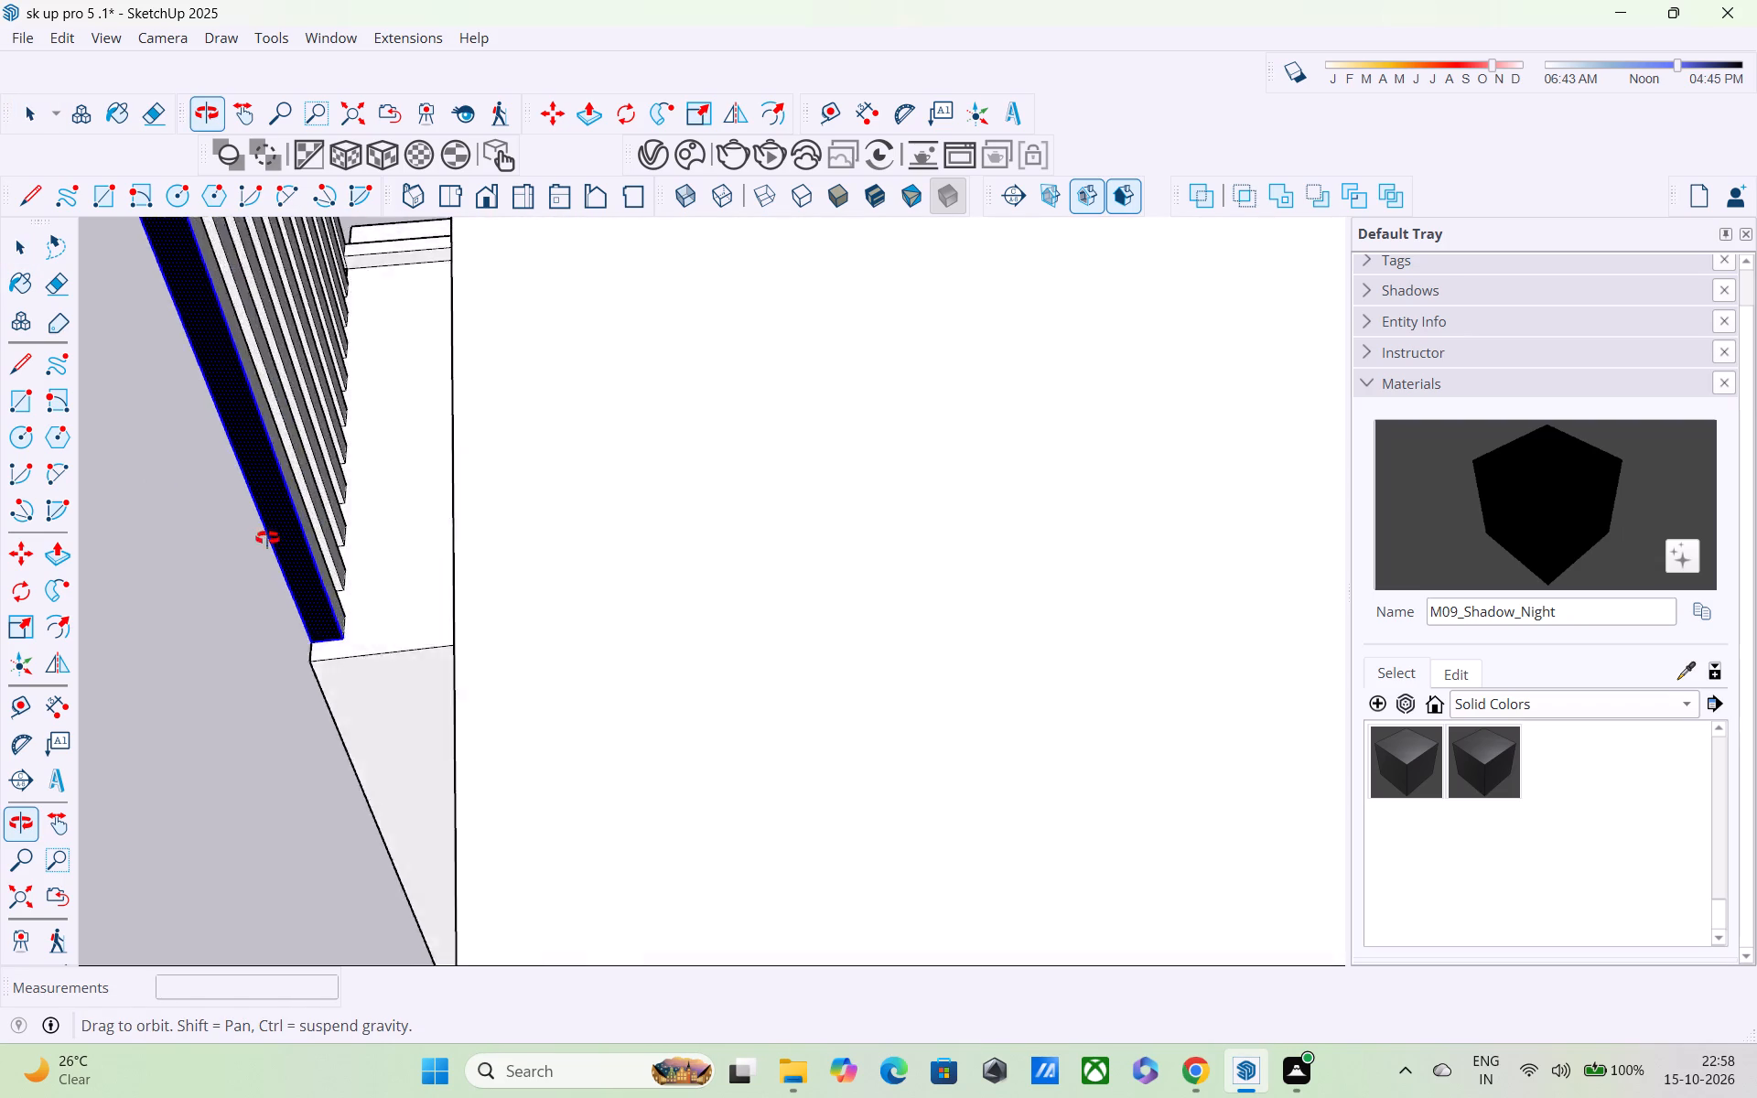
middle_click_drag(267, 538, 259, 666)
scroll(275, 595, "up", 3)
double_click(277, 583, "shift")
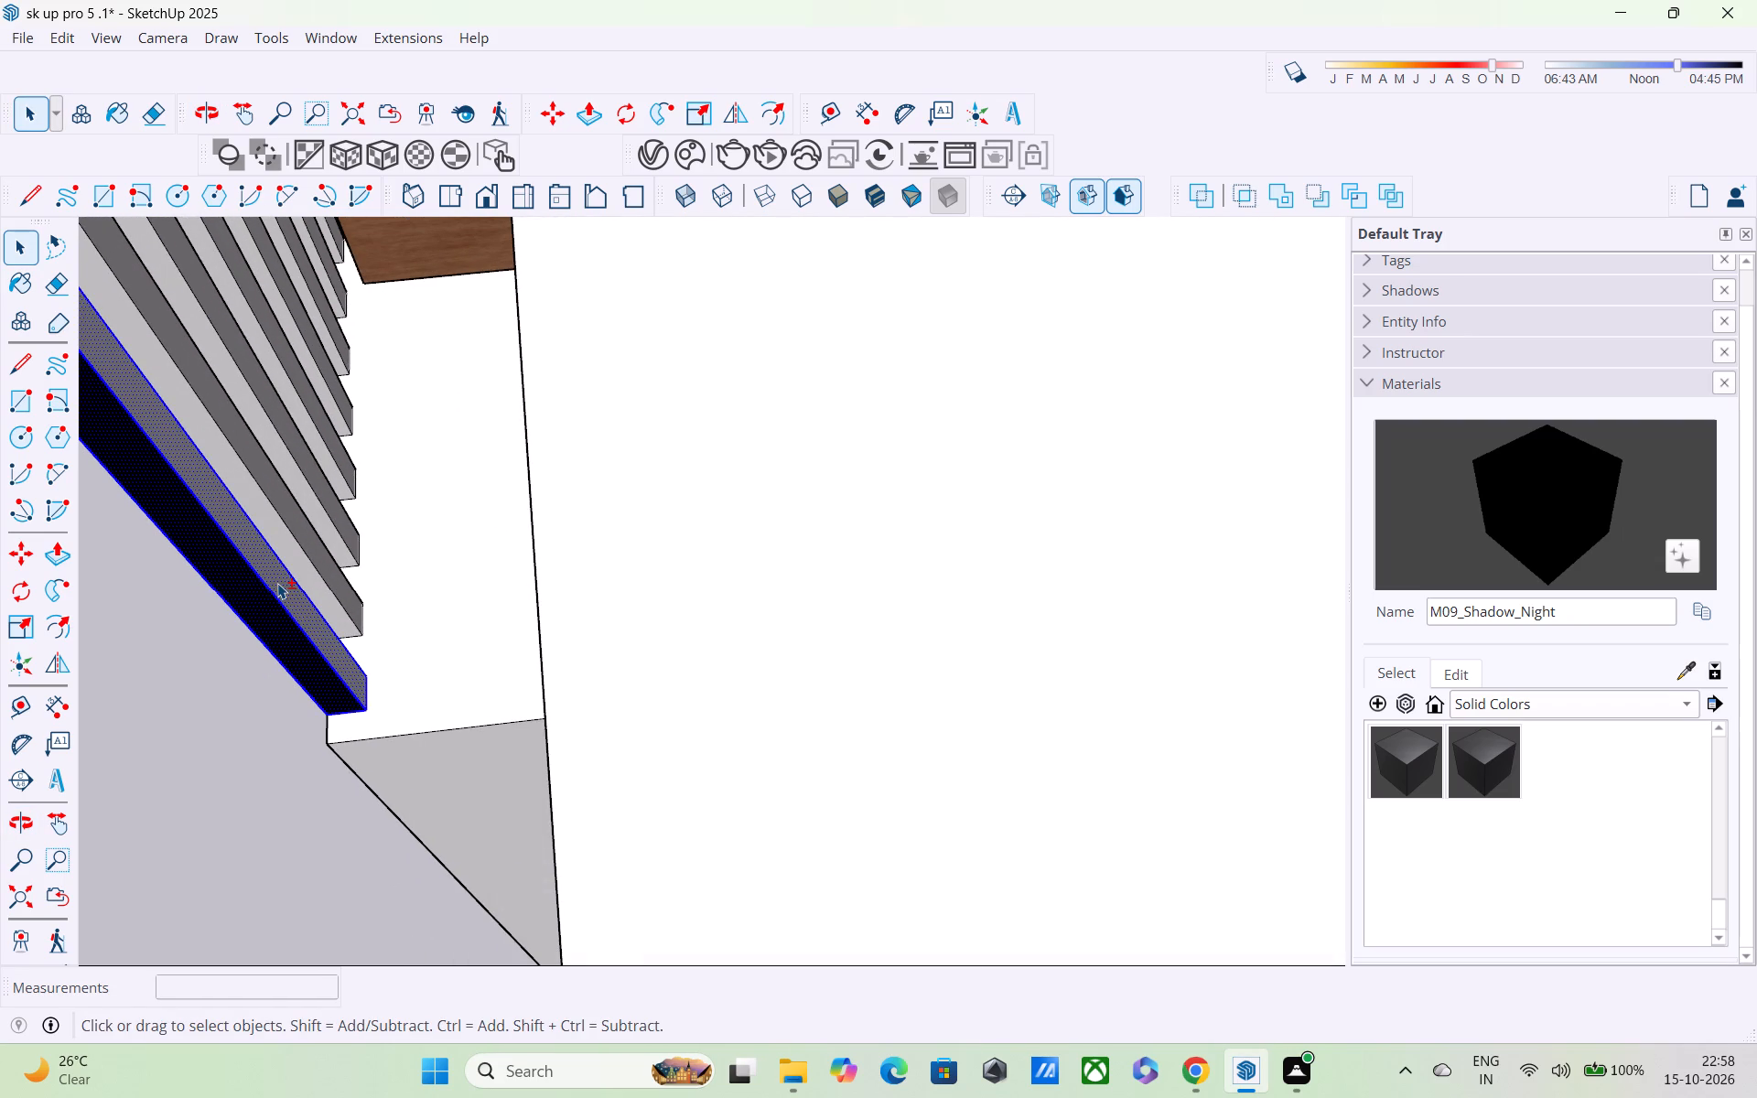
scroll(278, 580, "down", 1)
middle_click_drag(276, 576, 1114, 404)
scroll(1047, 522, "up", 3)
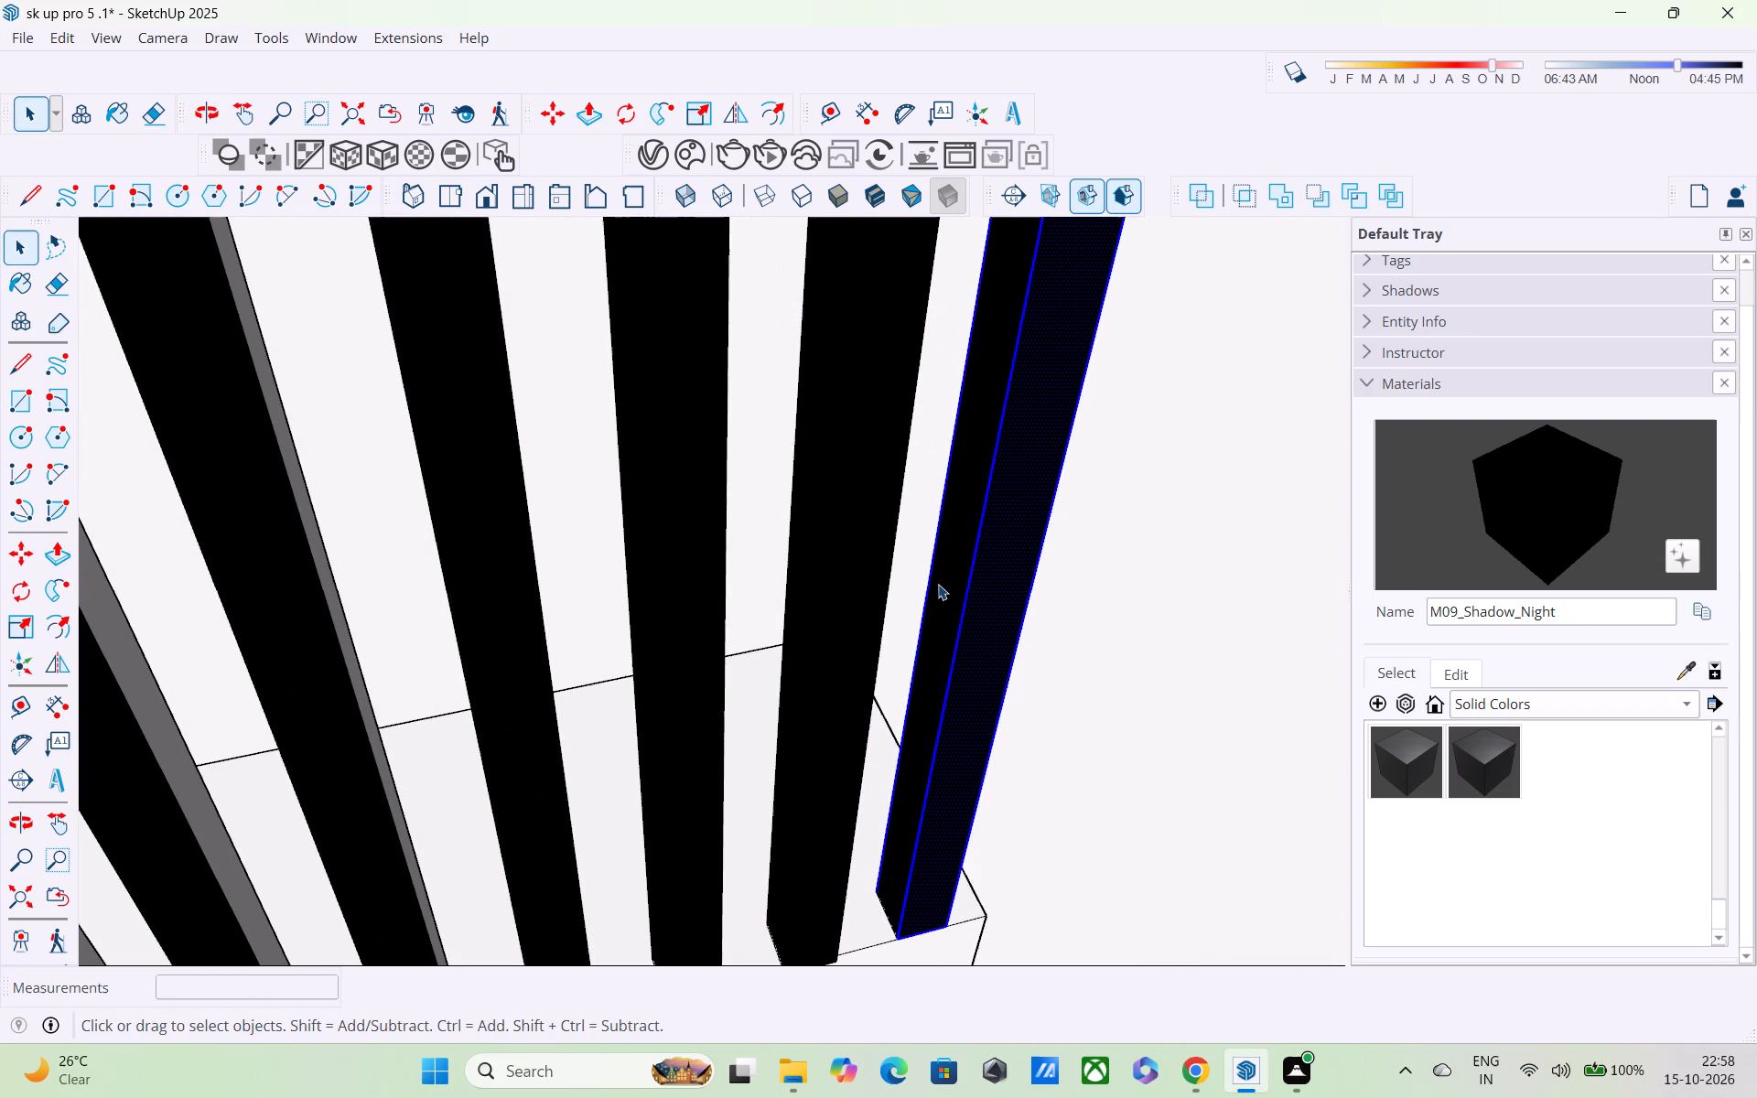
left_click(941, 591, "shift")
scroll(967, 595, "down", 3)
middle_click_drag(968, 601, 225, 413)
scroll(967, 607, "up", 1)
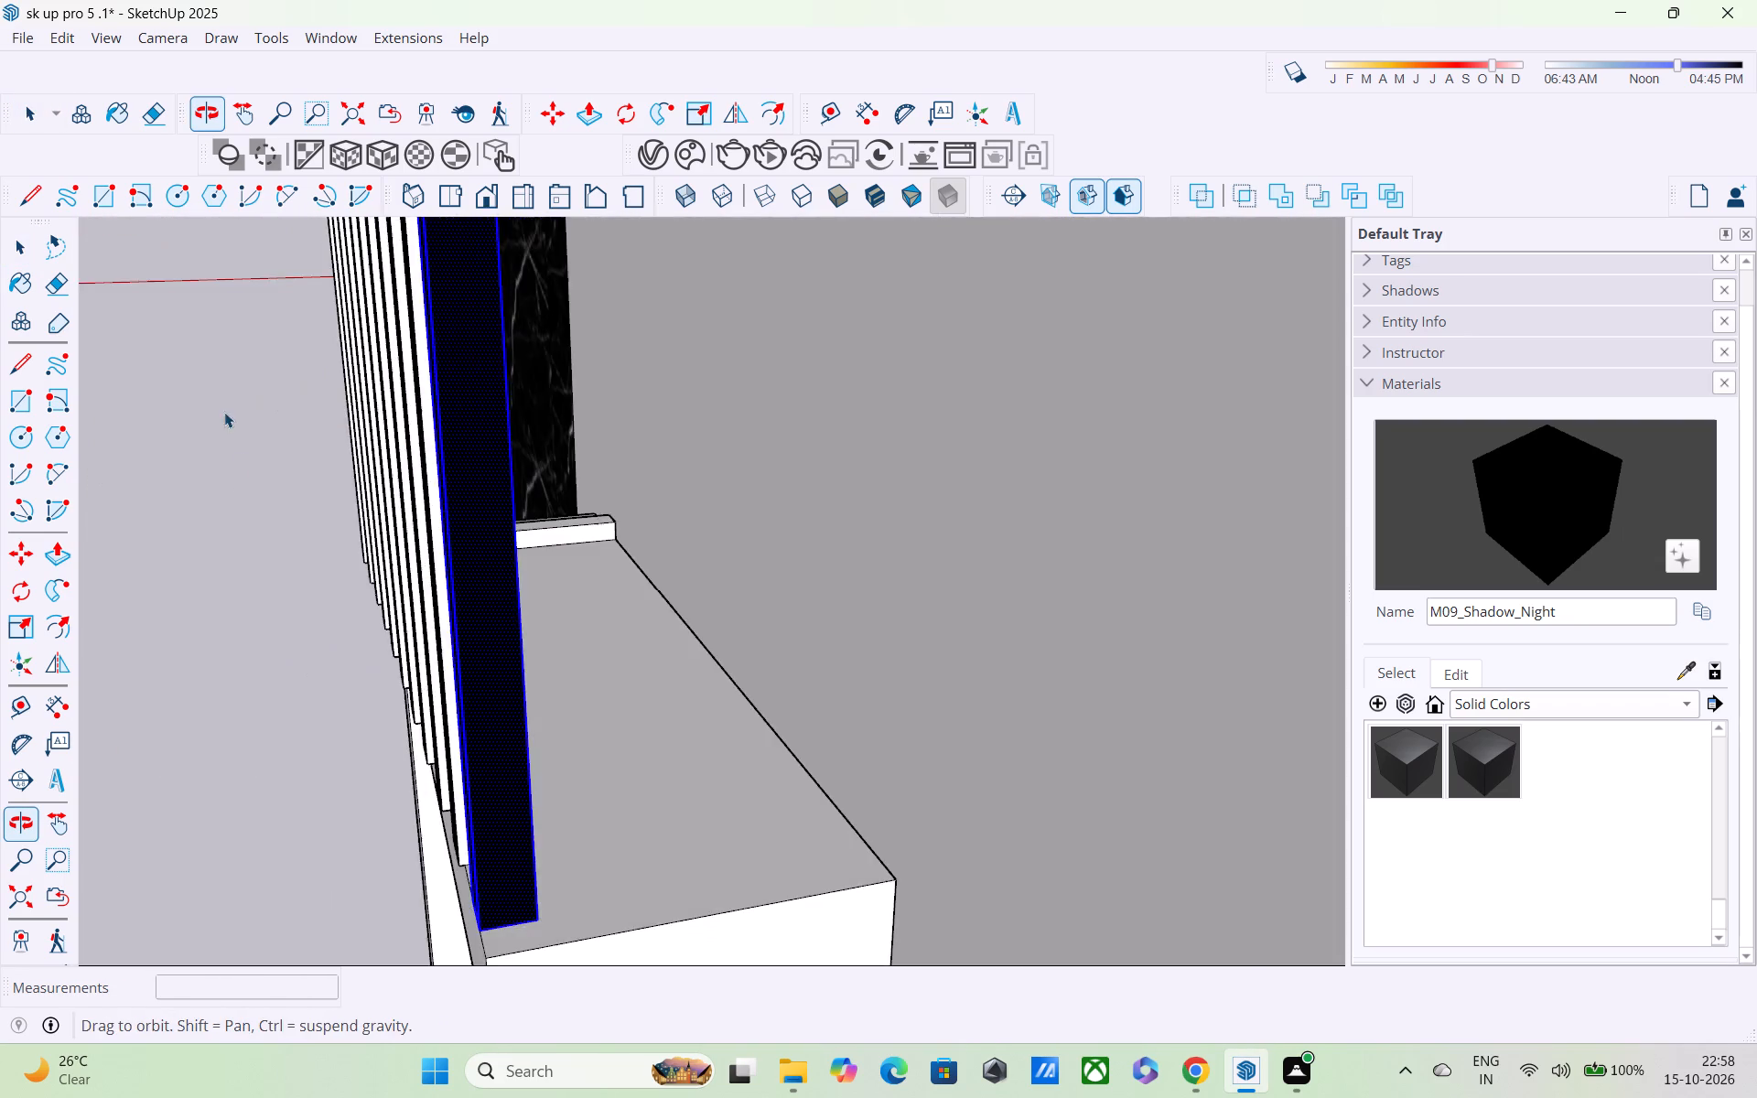
scroll(293, 525, "down", 2)
middle_click_drag(354, 604, 720, 479)
scroll(720, 479, "up", 1)
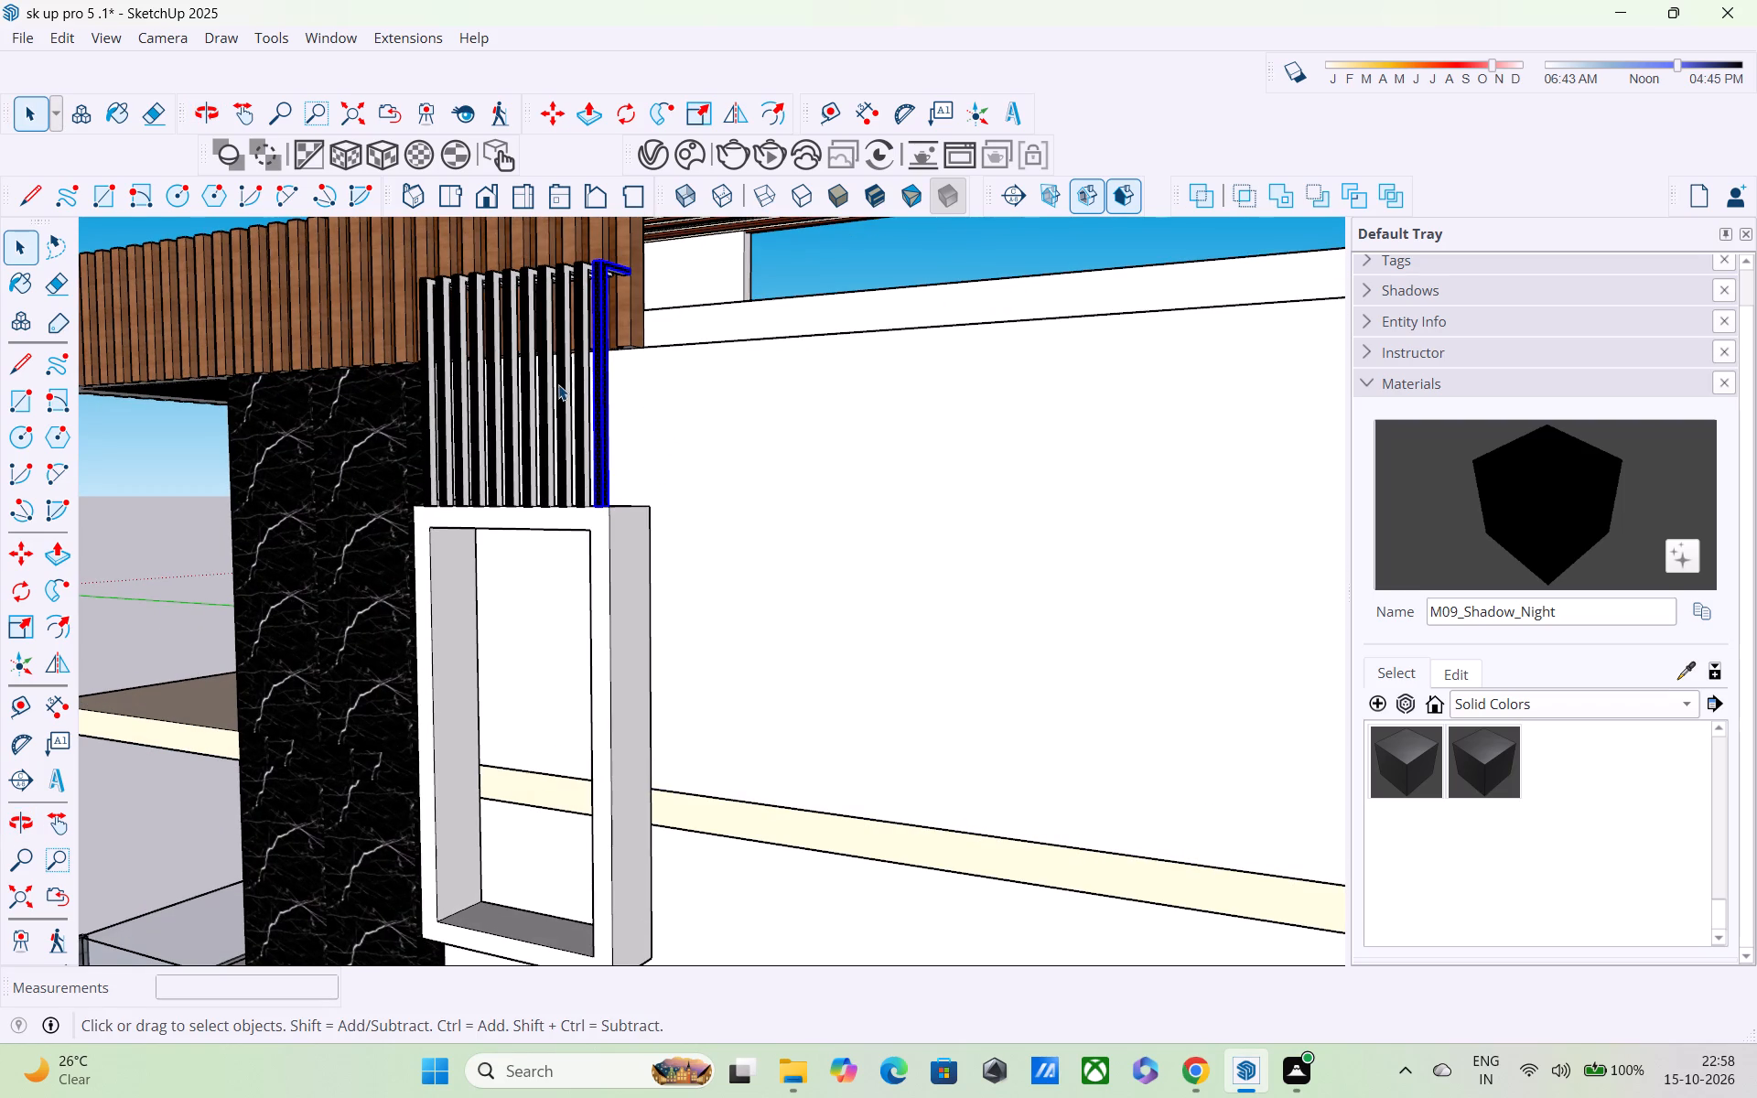
Copy the selected post with its top arm from its bottom corner to open space outside the house, about 52' 10" away.
key("m")
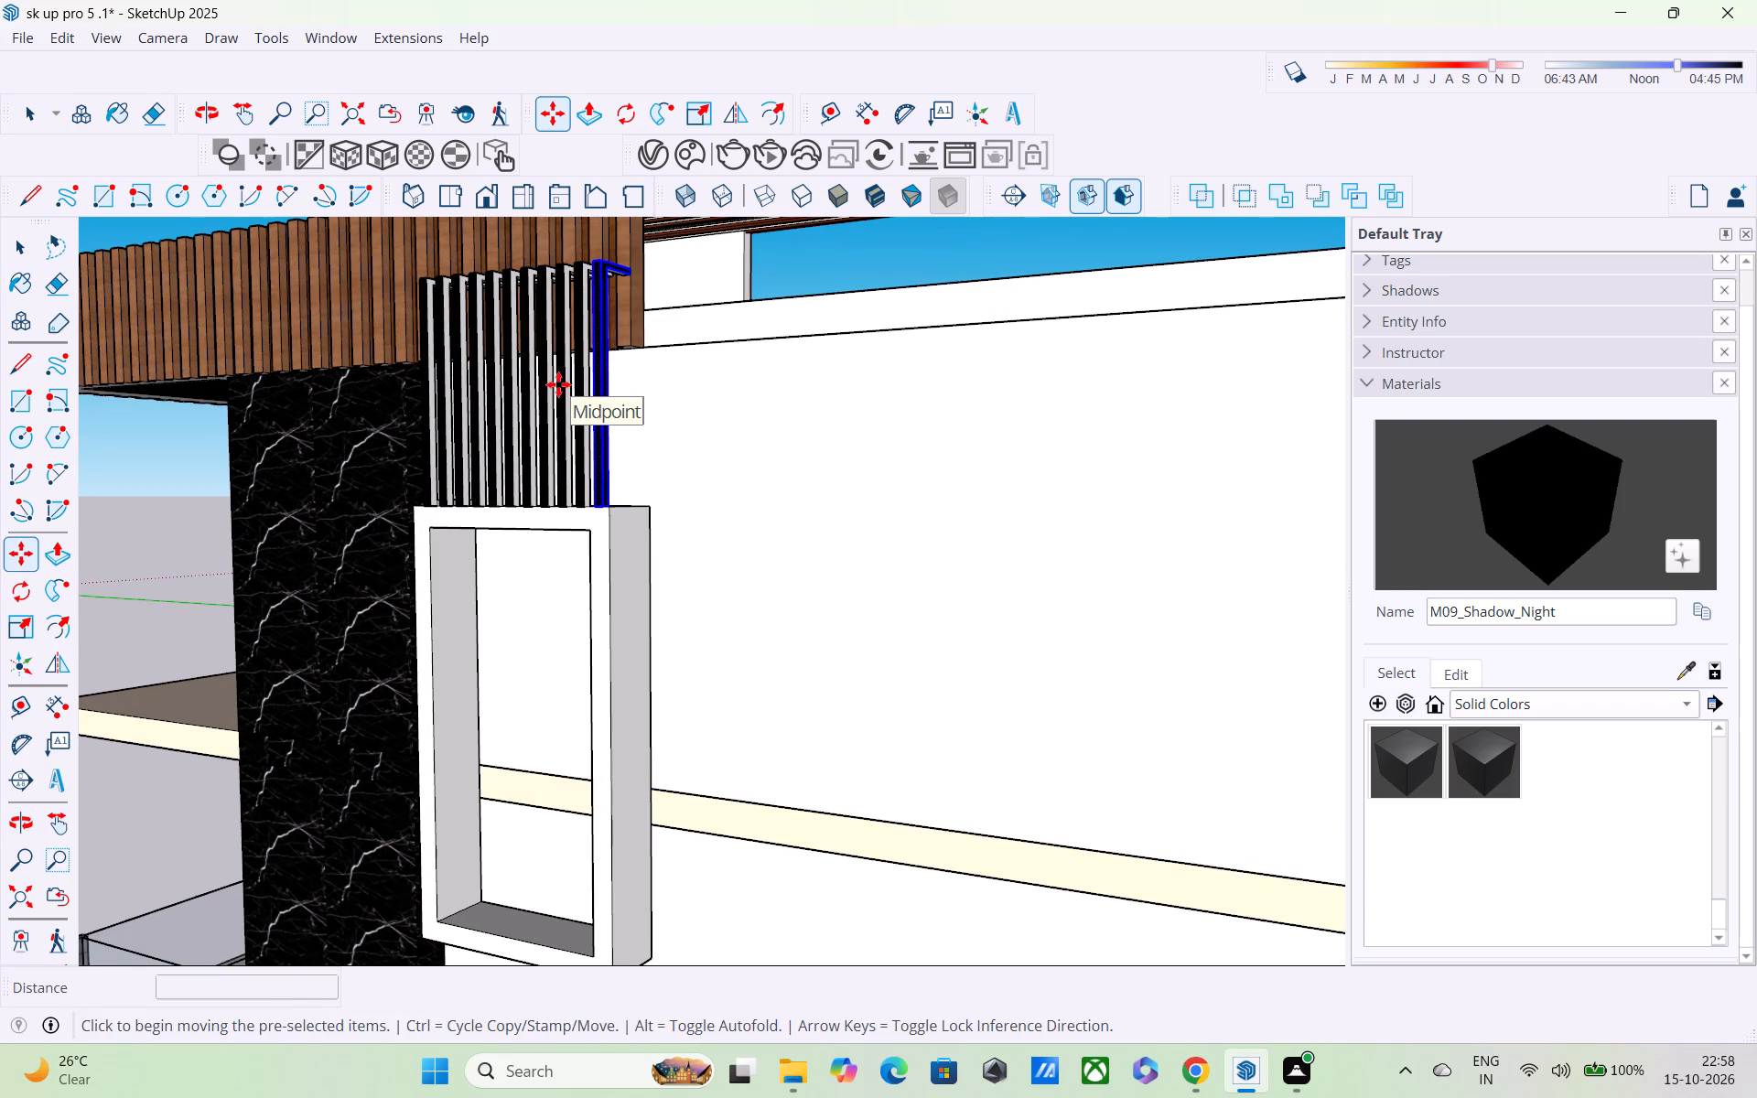
left_click(596, 499)
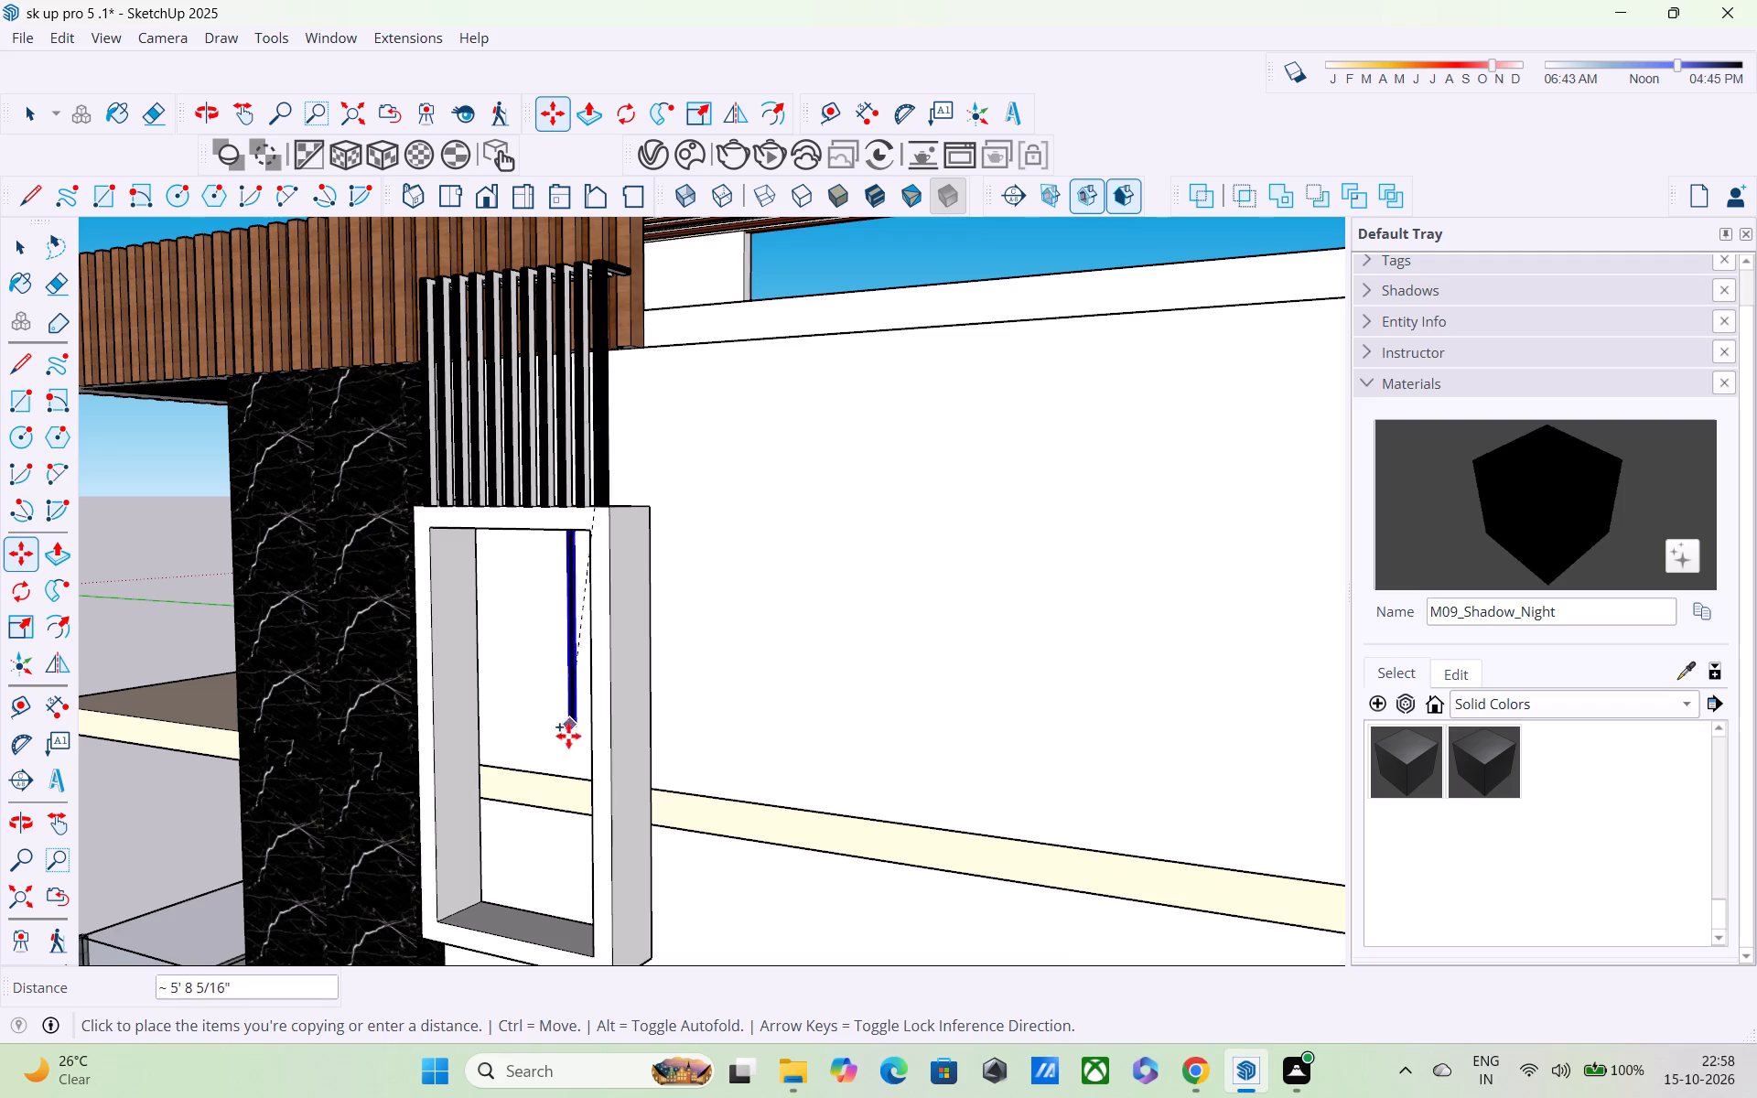
scroll(568, 736, "down", 3)
middle_click_drag(563, 766, 636, 342, "shift")
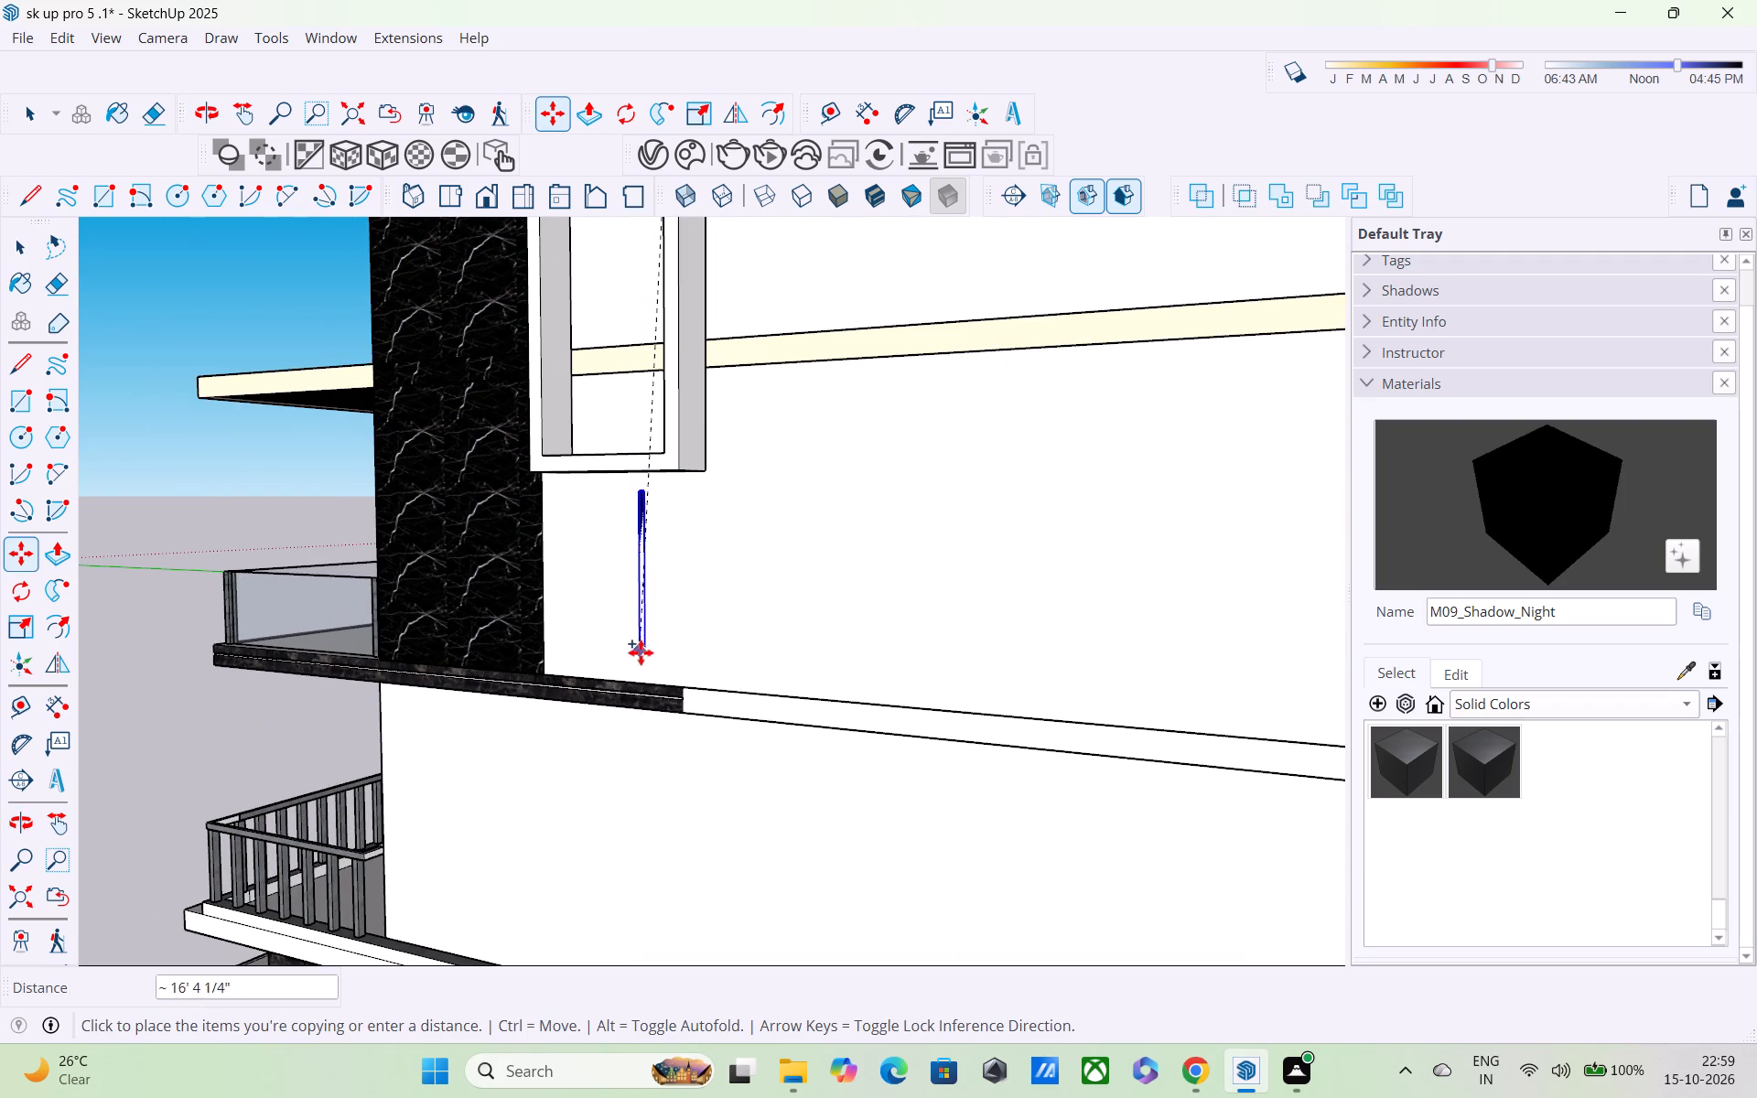
middle_click_drag(579, 685, 435, 645)
scroll(445, 608, "down", 3)
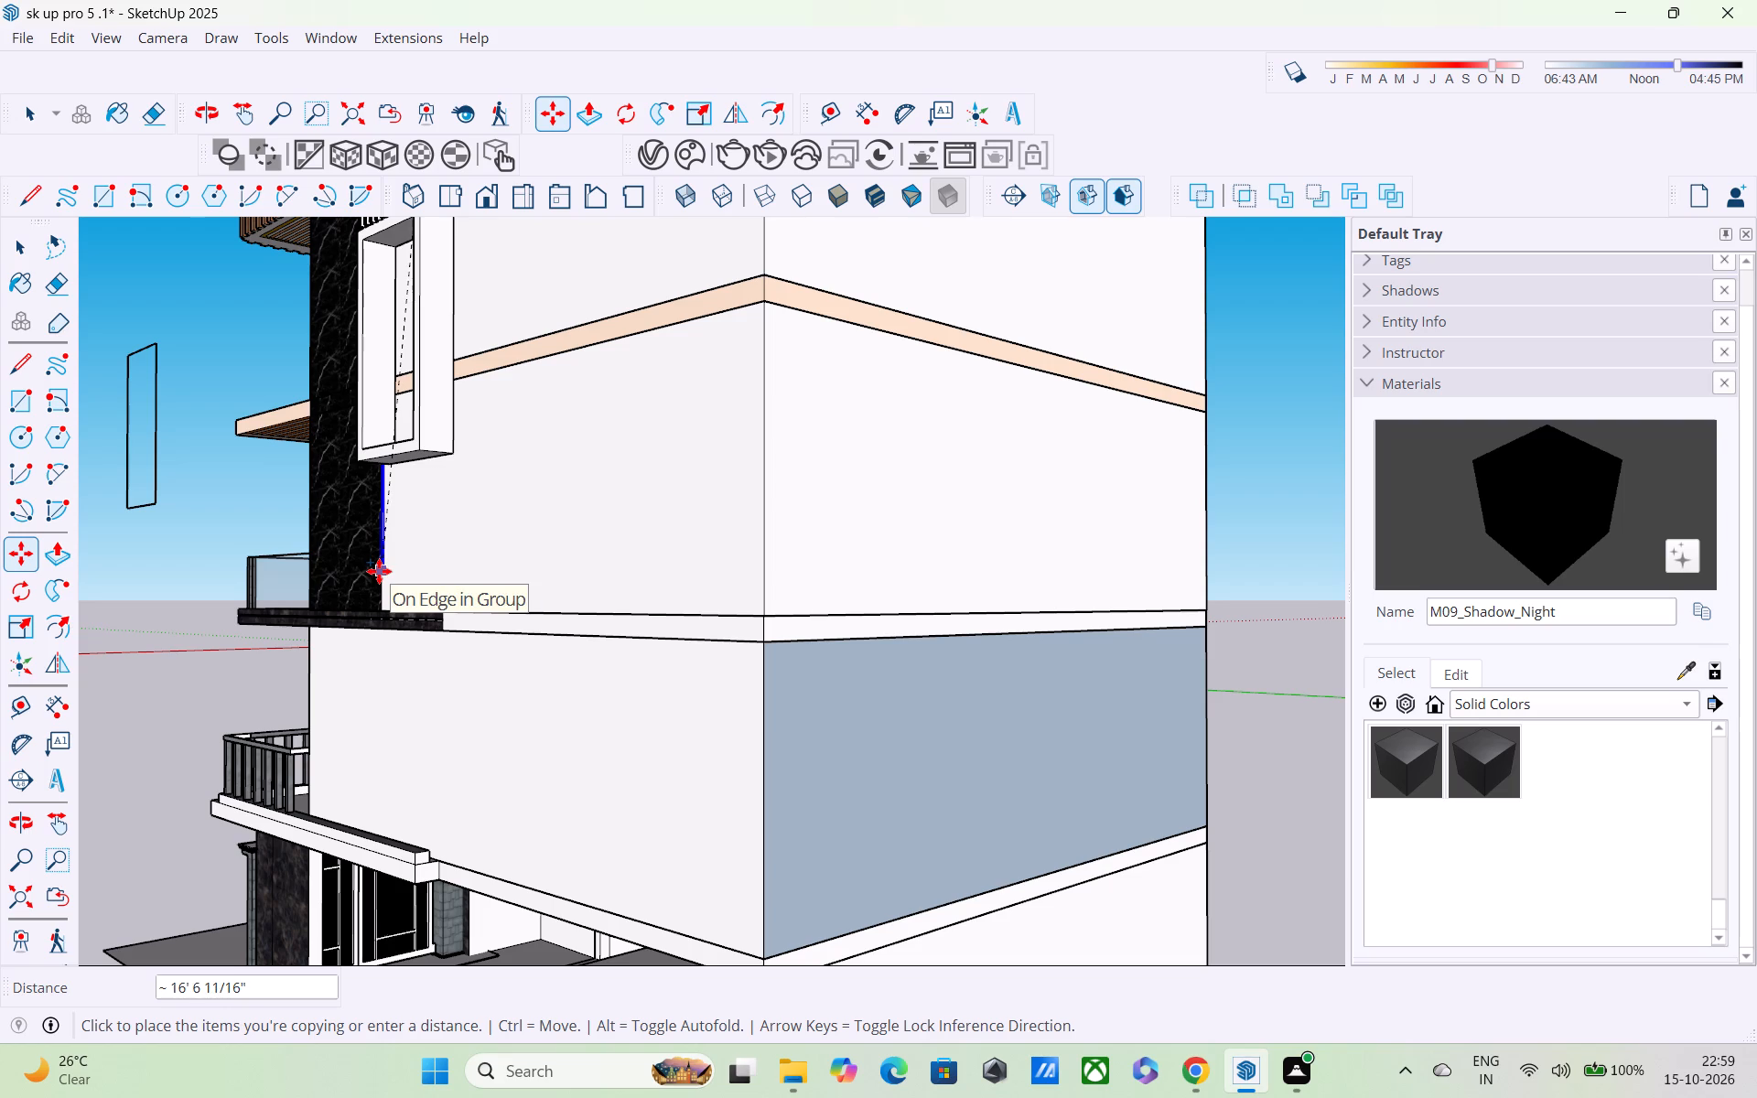
middle_click_drag(357, 582, 274, 697)
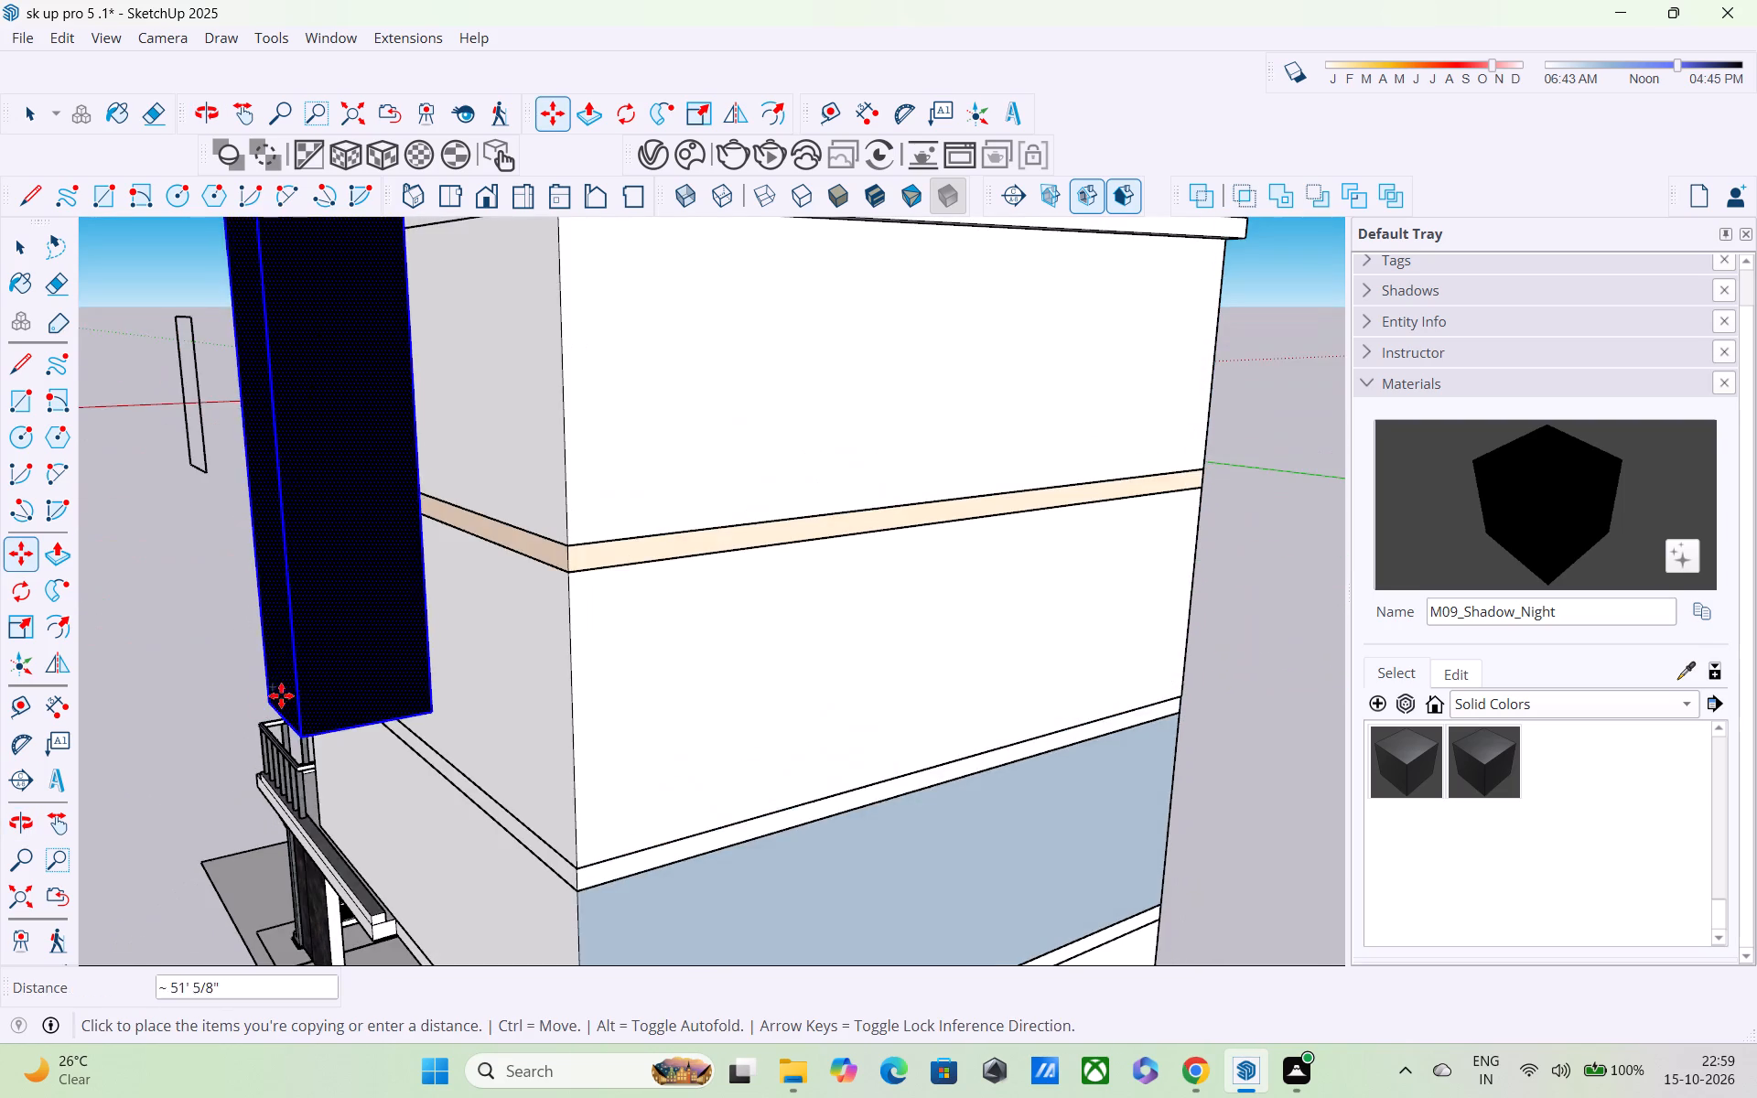
scroll(336, 659, "down", 2)
scroll(175, 747, "down", 5)
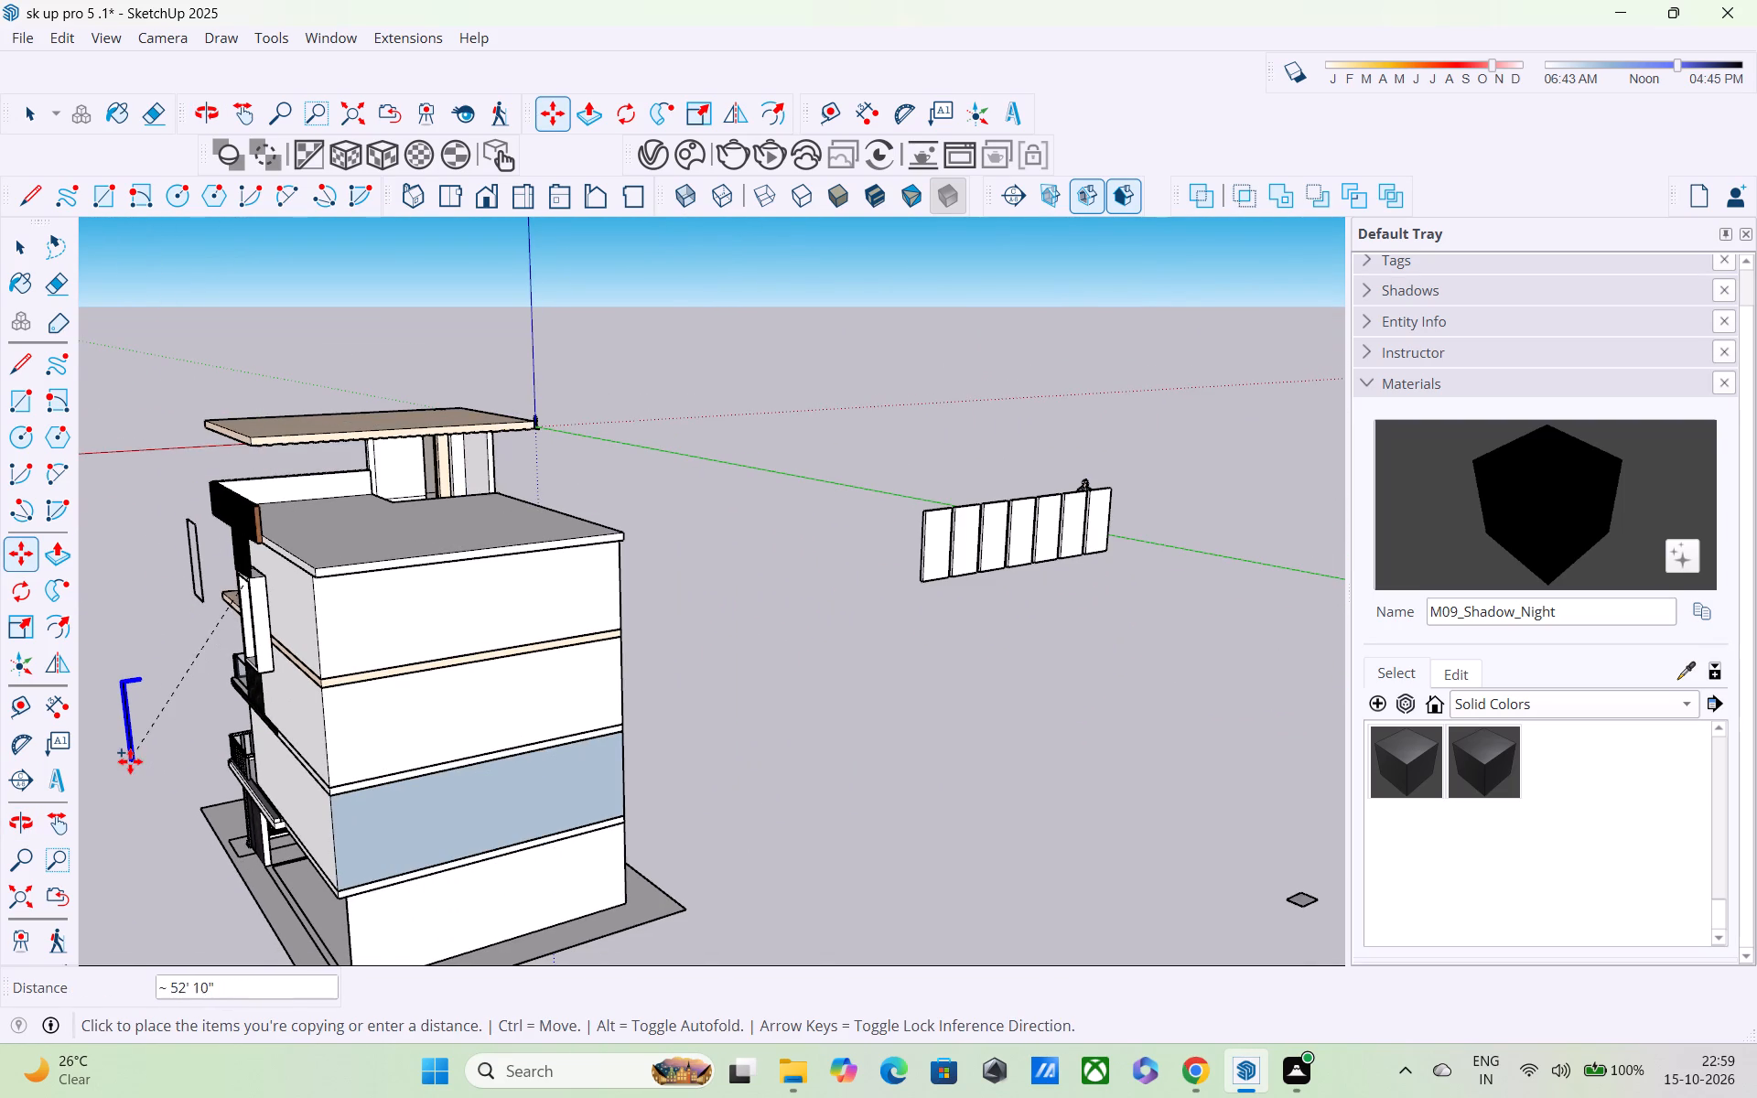
left_click(129, 759)
middle_click_drag(191, 731, 228, 668)
scroll(221, 511, "up", 5)
scroll(169, 644, "up", 4)
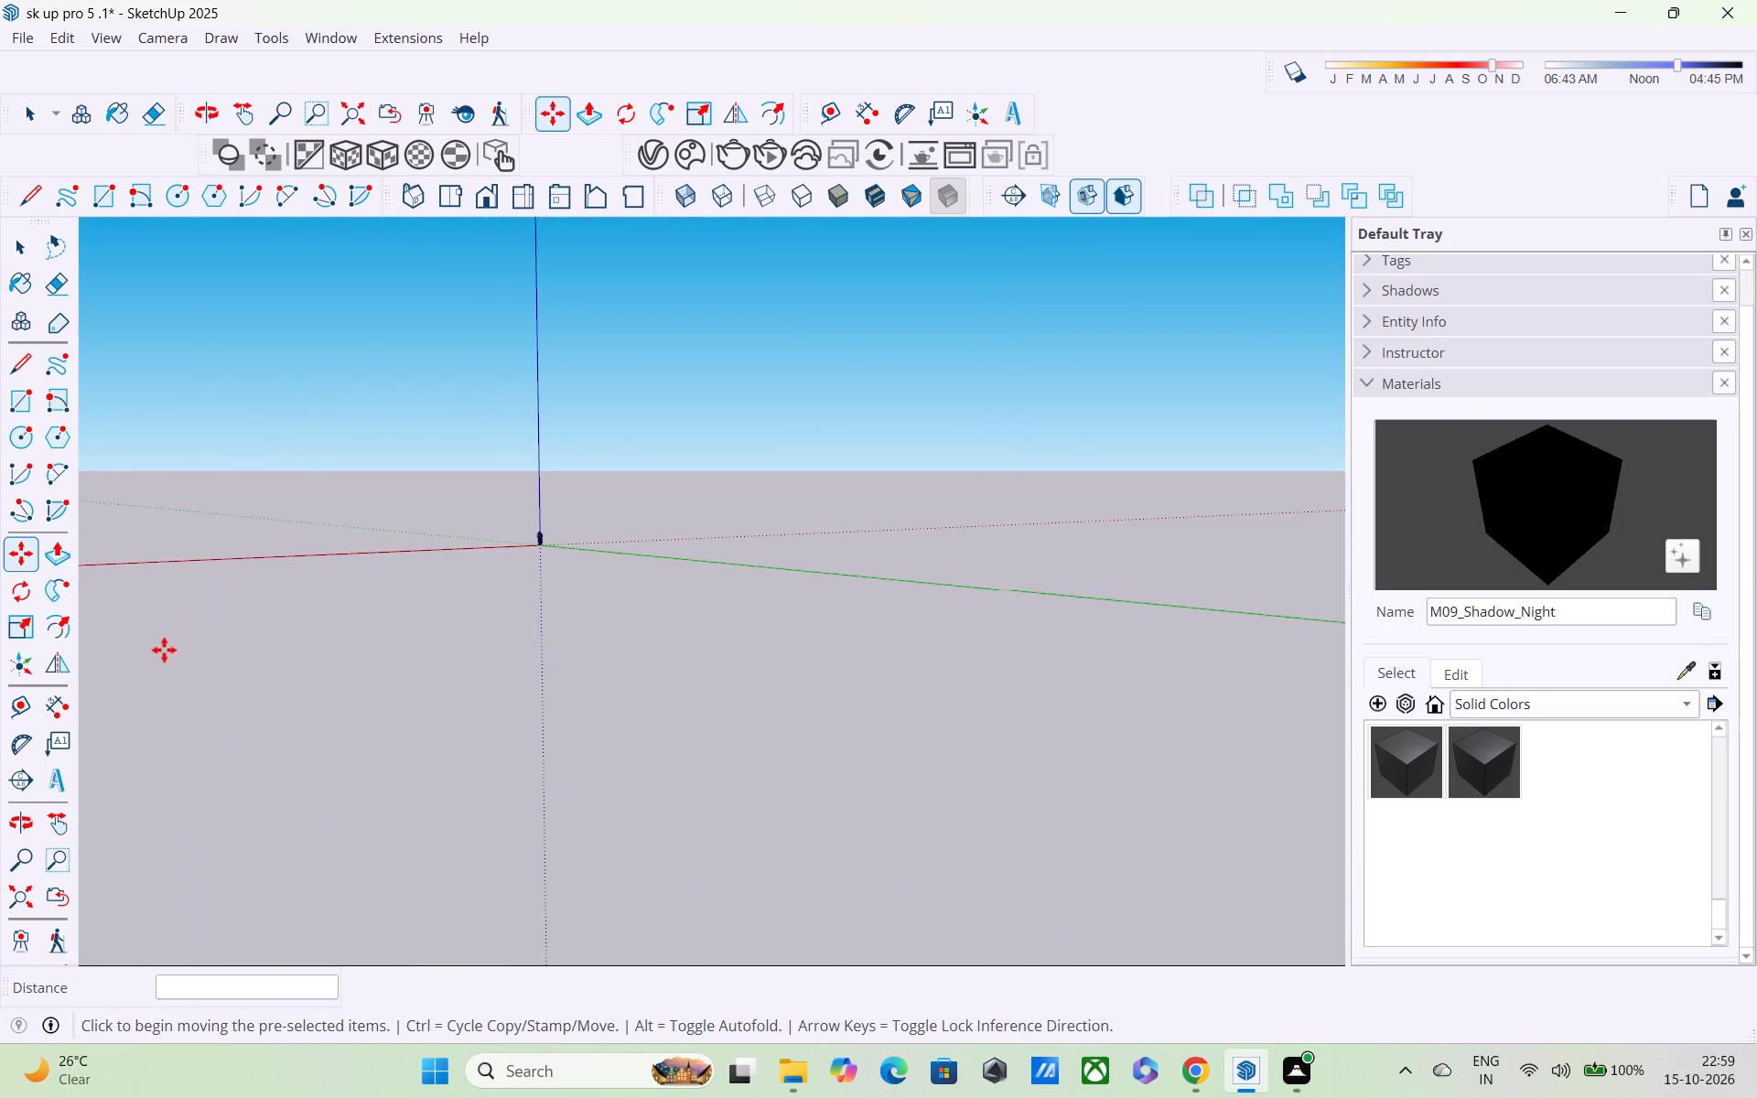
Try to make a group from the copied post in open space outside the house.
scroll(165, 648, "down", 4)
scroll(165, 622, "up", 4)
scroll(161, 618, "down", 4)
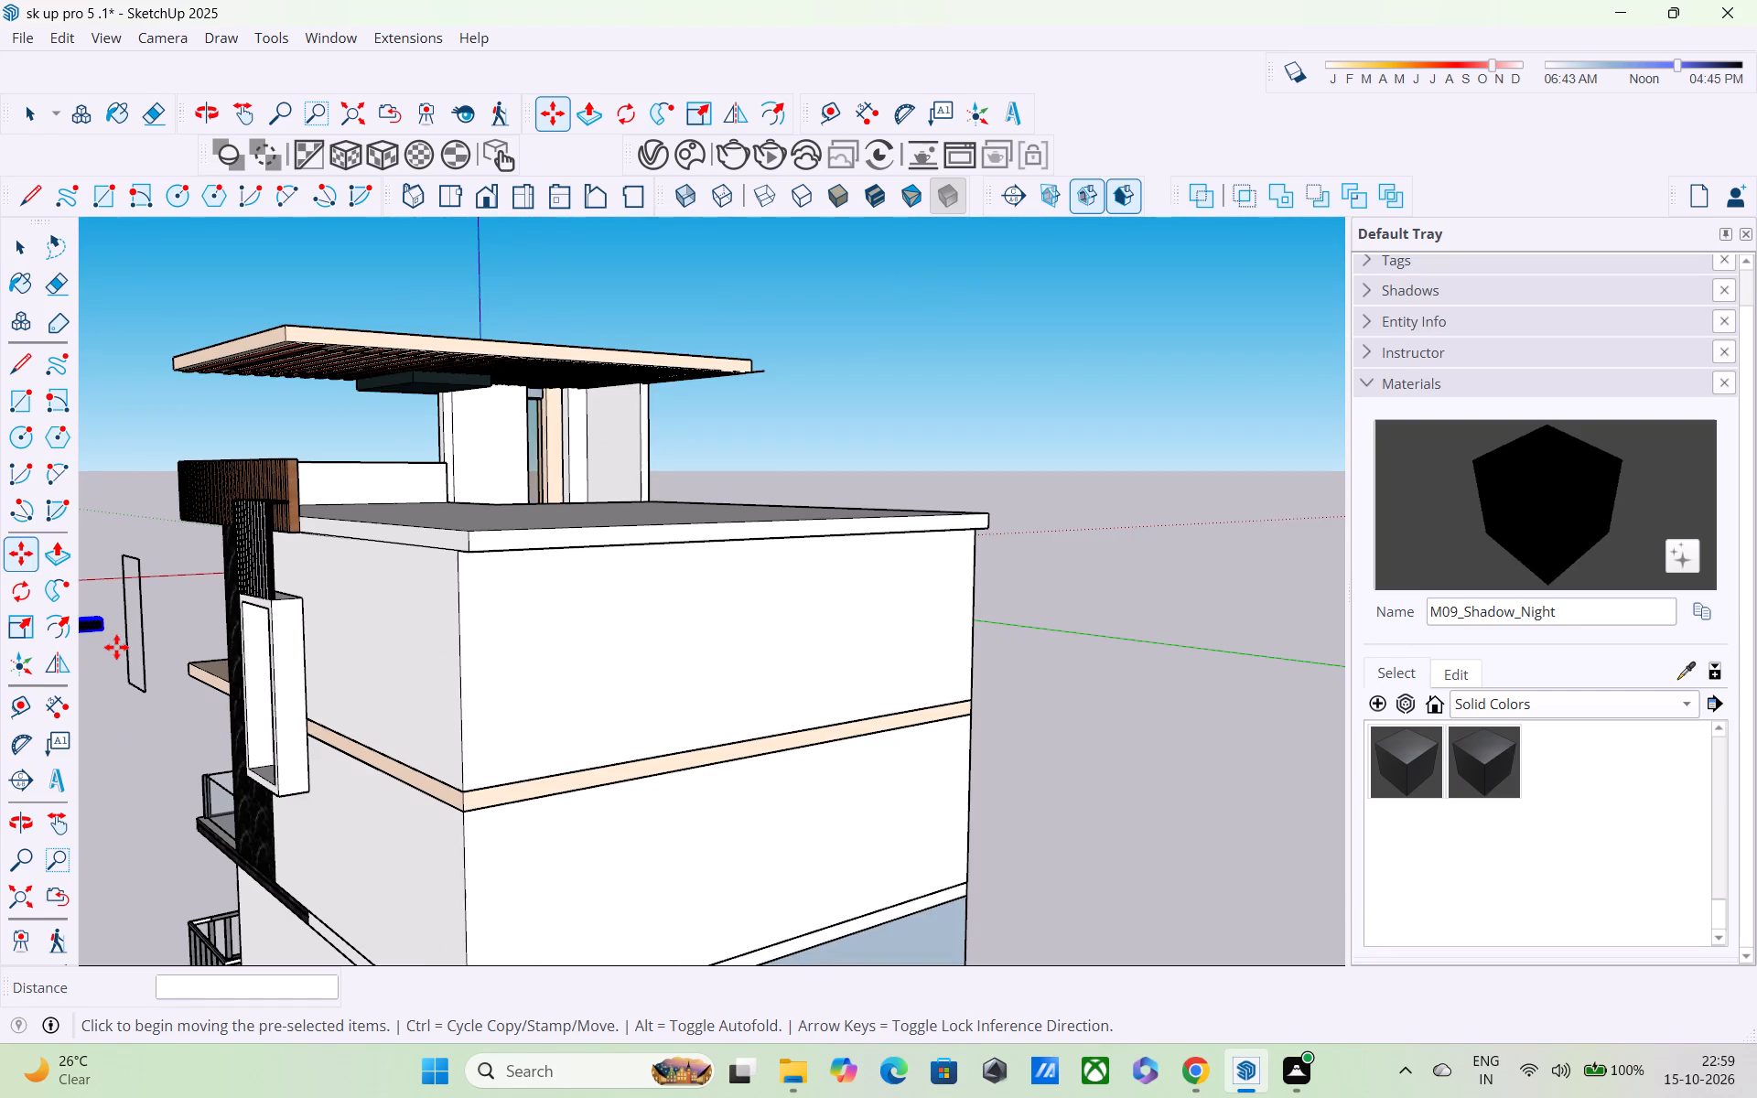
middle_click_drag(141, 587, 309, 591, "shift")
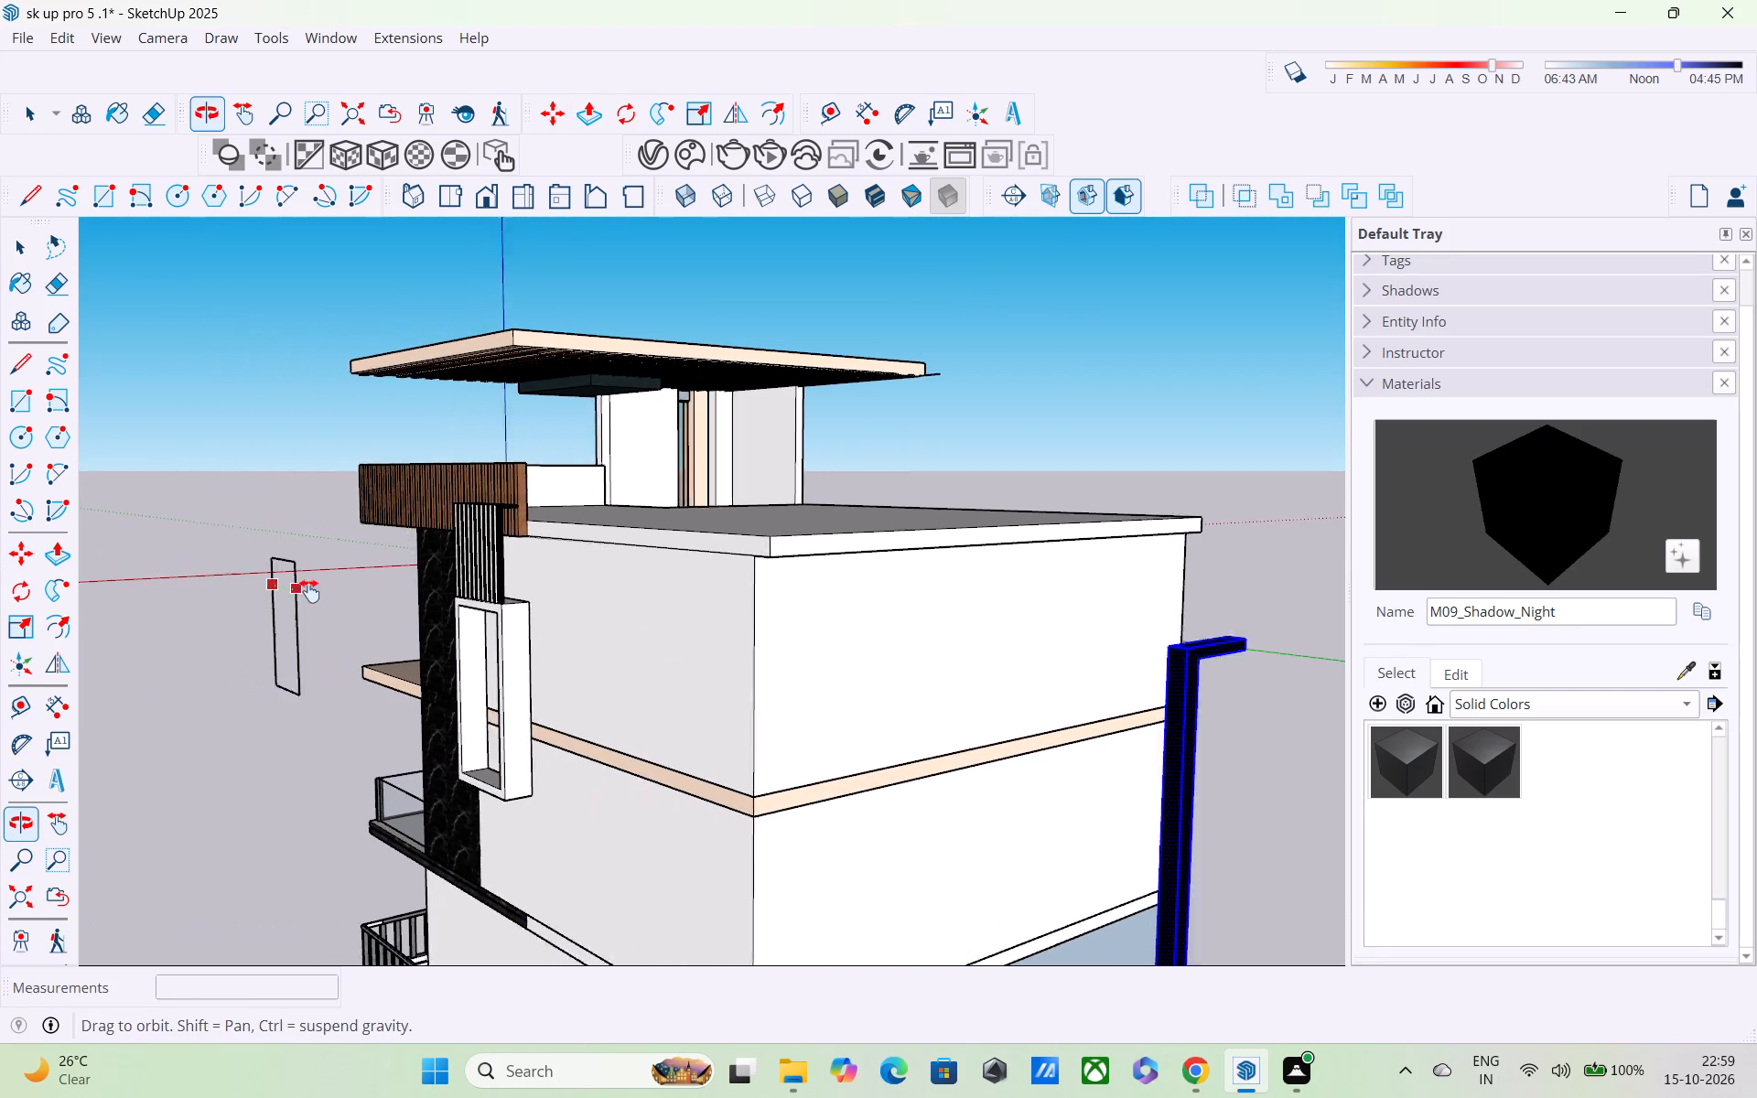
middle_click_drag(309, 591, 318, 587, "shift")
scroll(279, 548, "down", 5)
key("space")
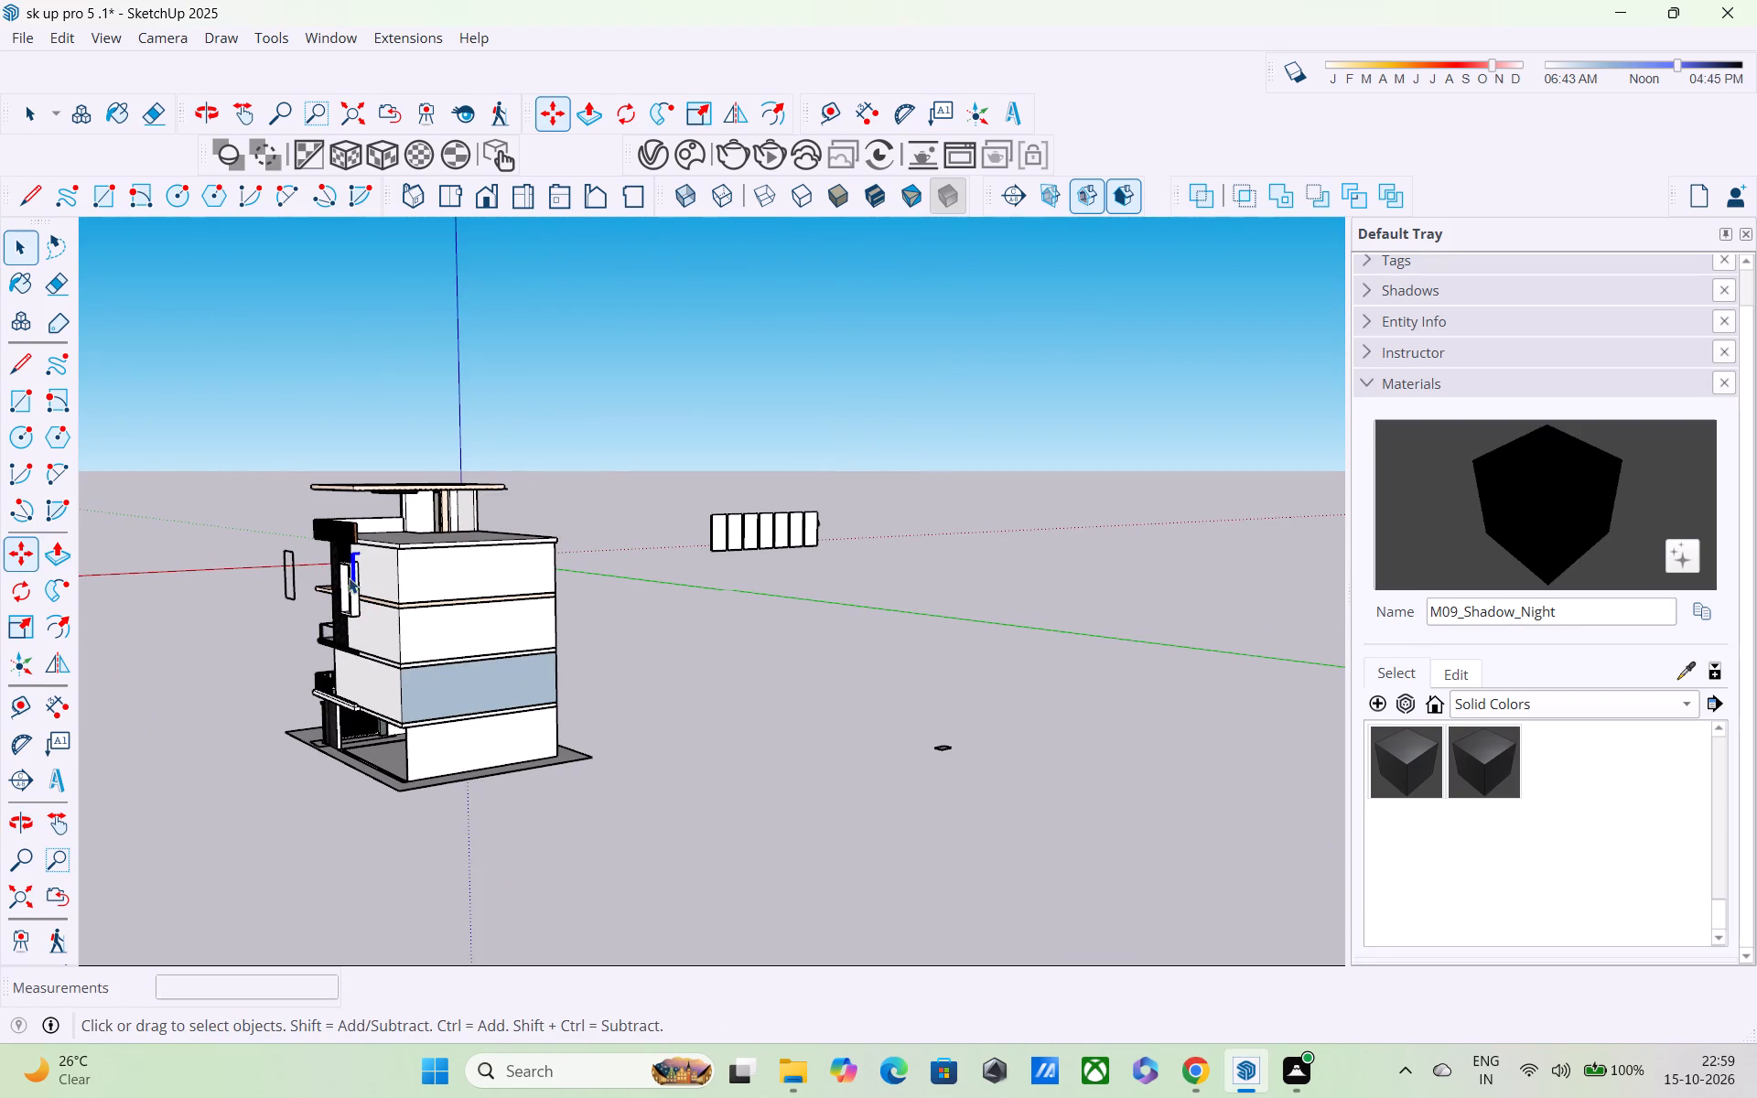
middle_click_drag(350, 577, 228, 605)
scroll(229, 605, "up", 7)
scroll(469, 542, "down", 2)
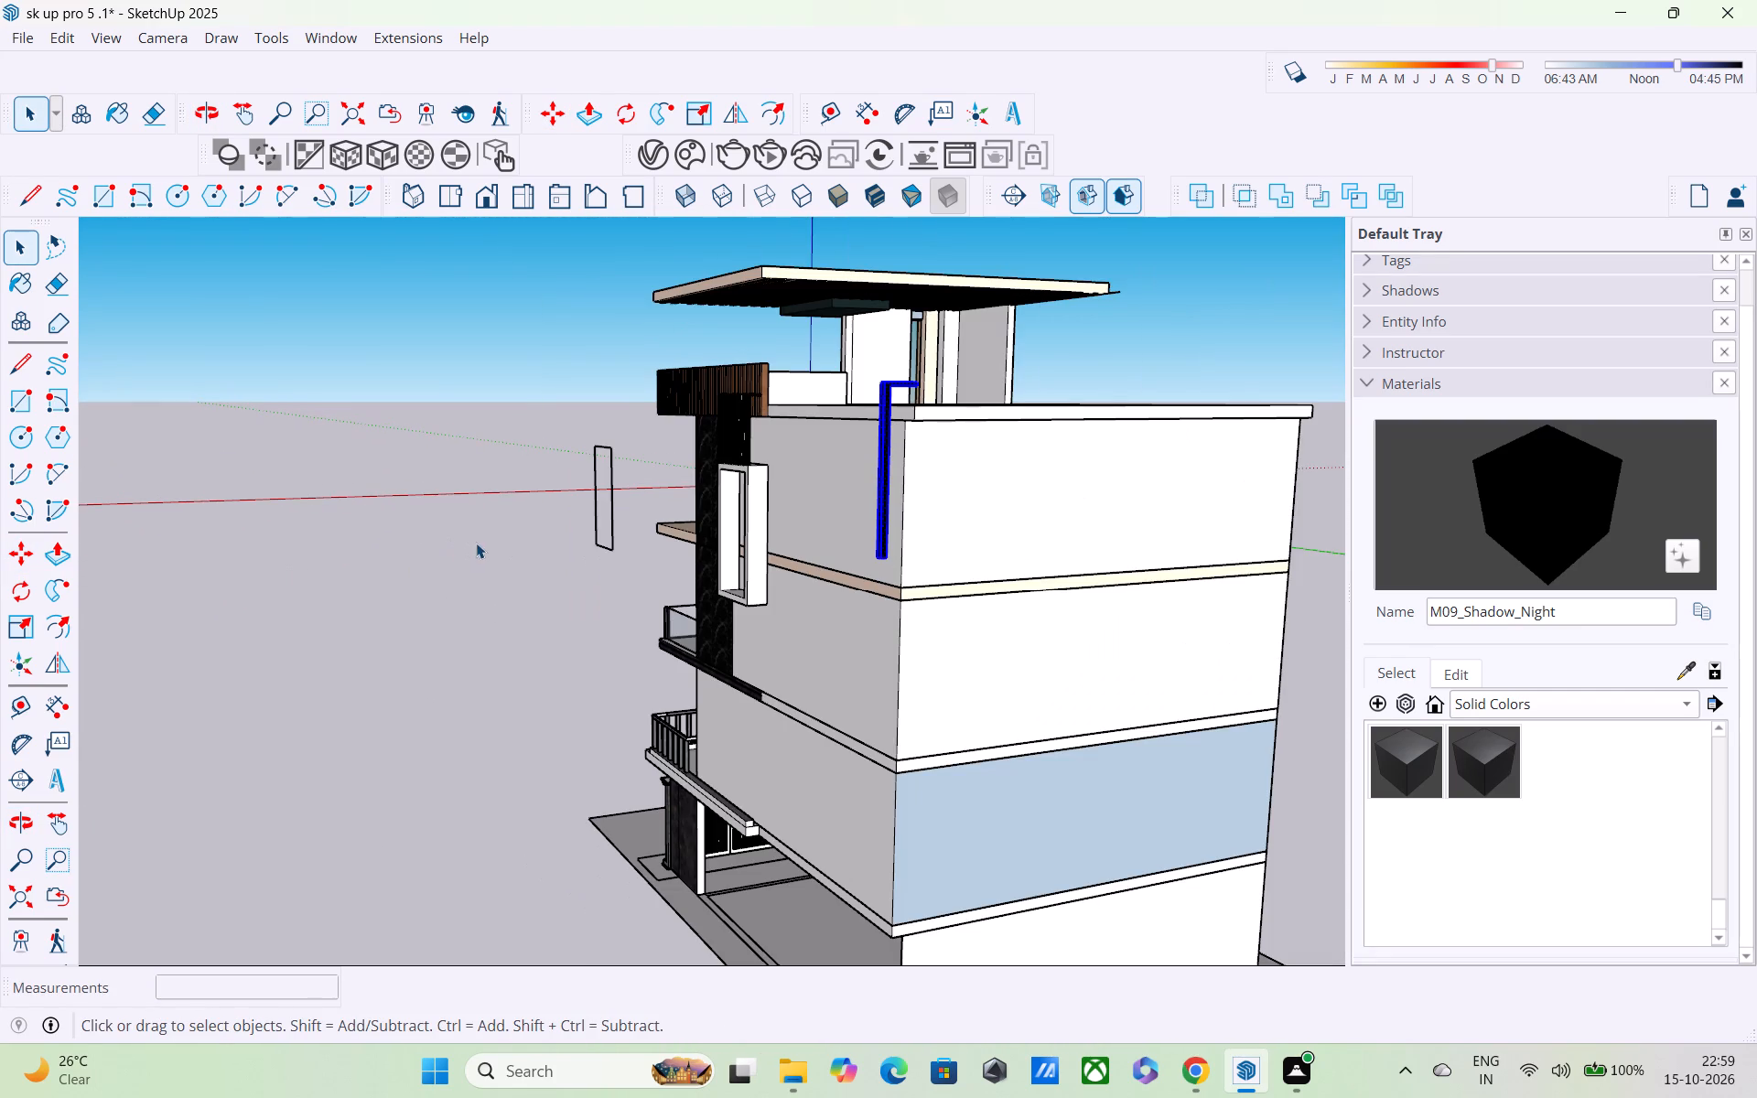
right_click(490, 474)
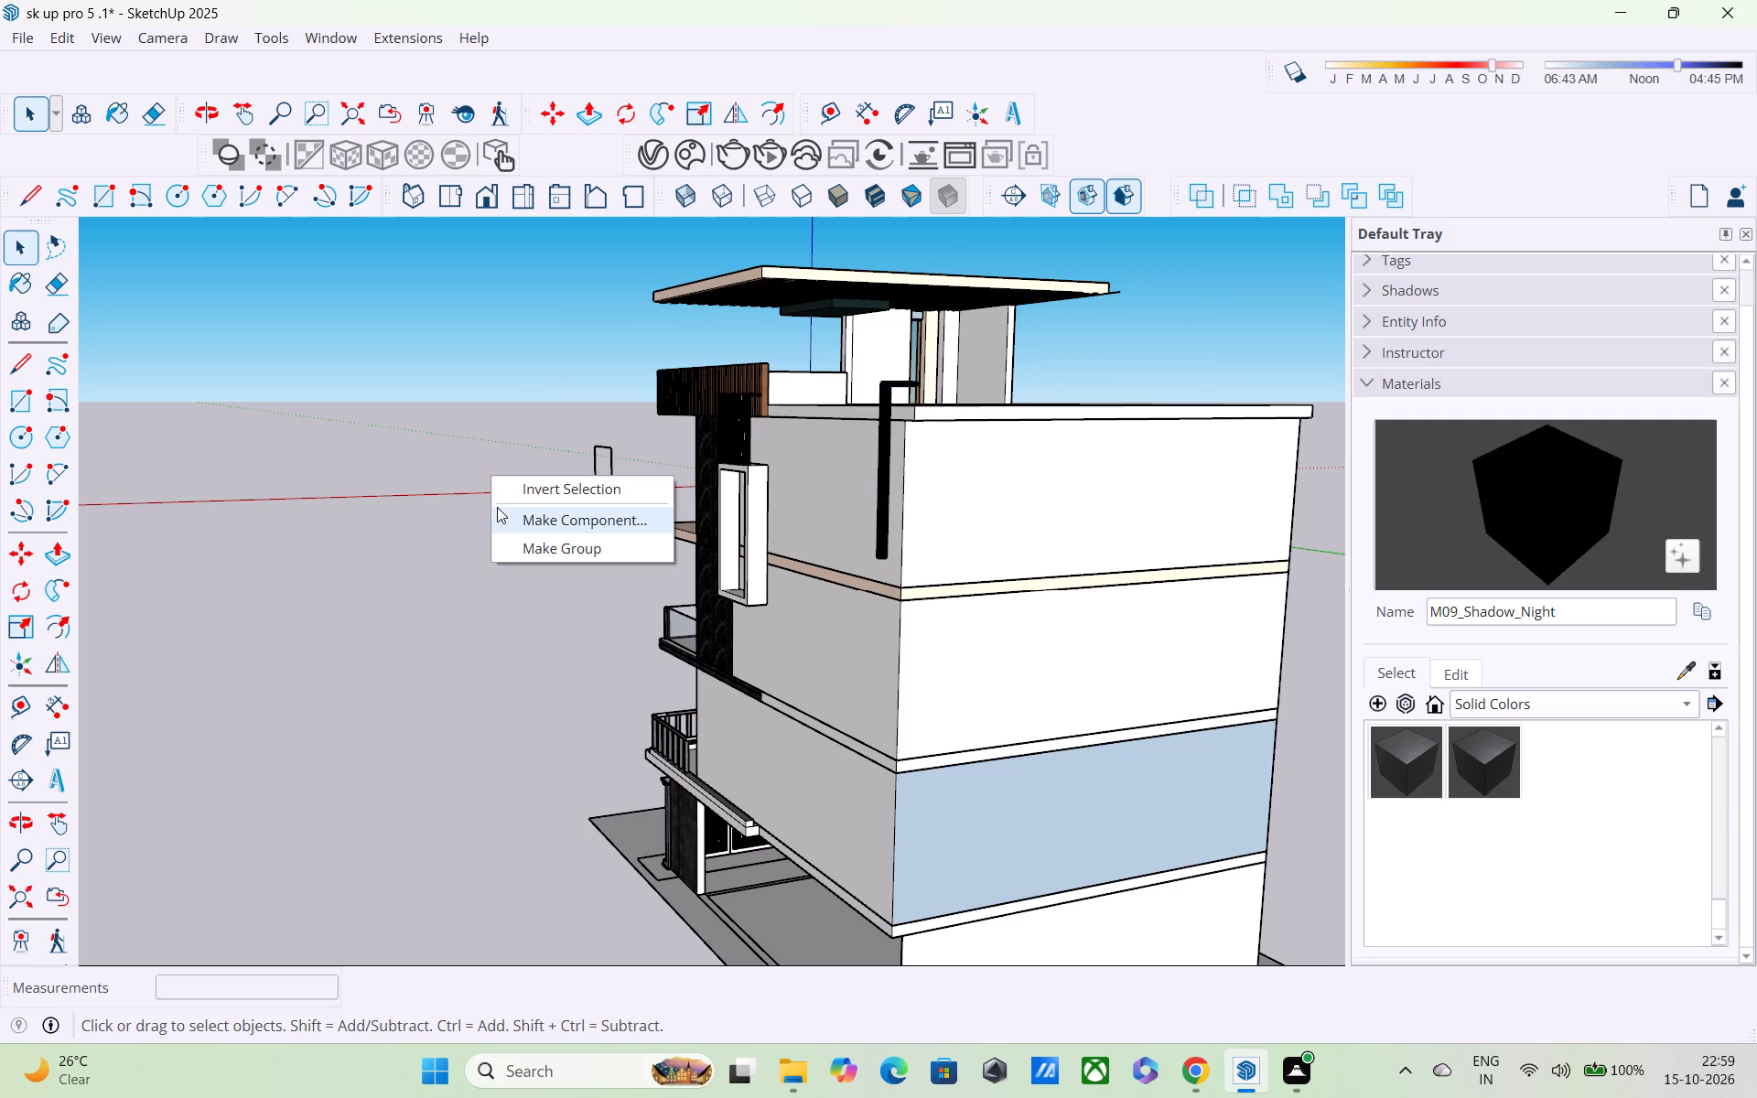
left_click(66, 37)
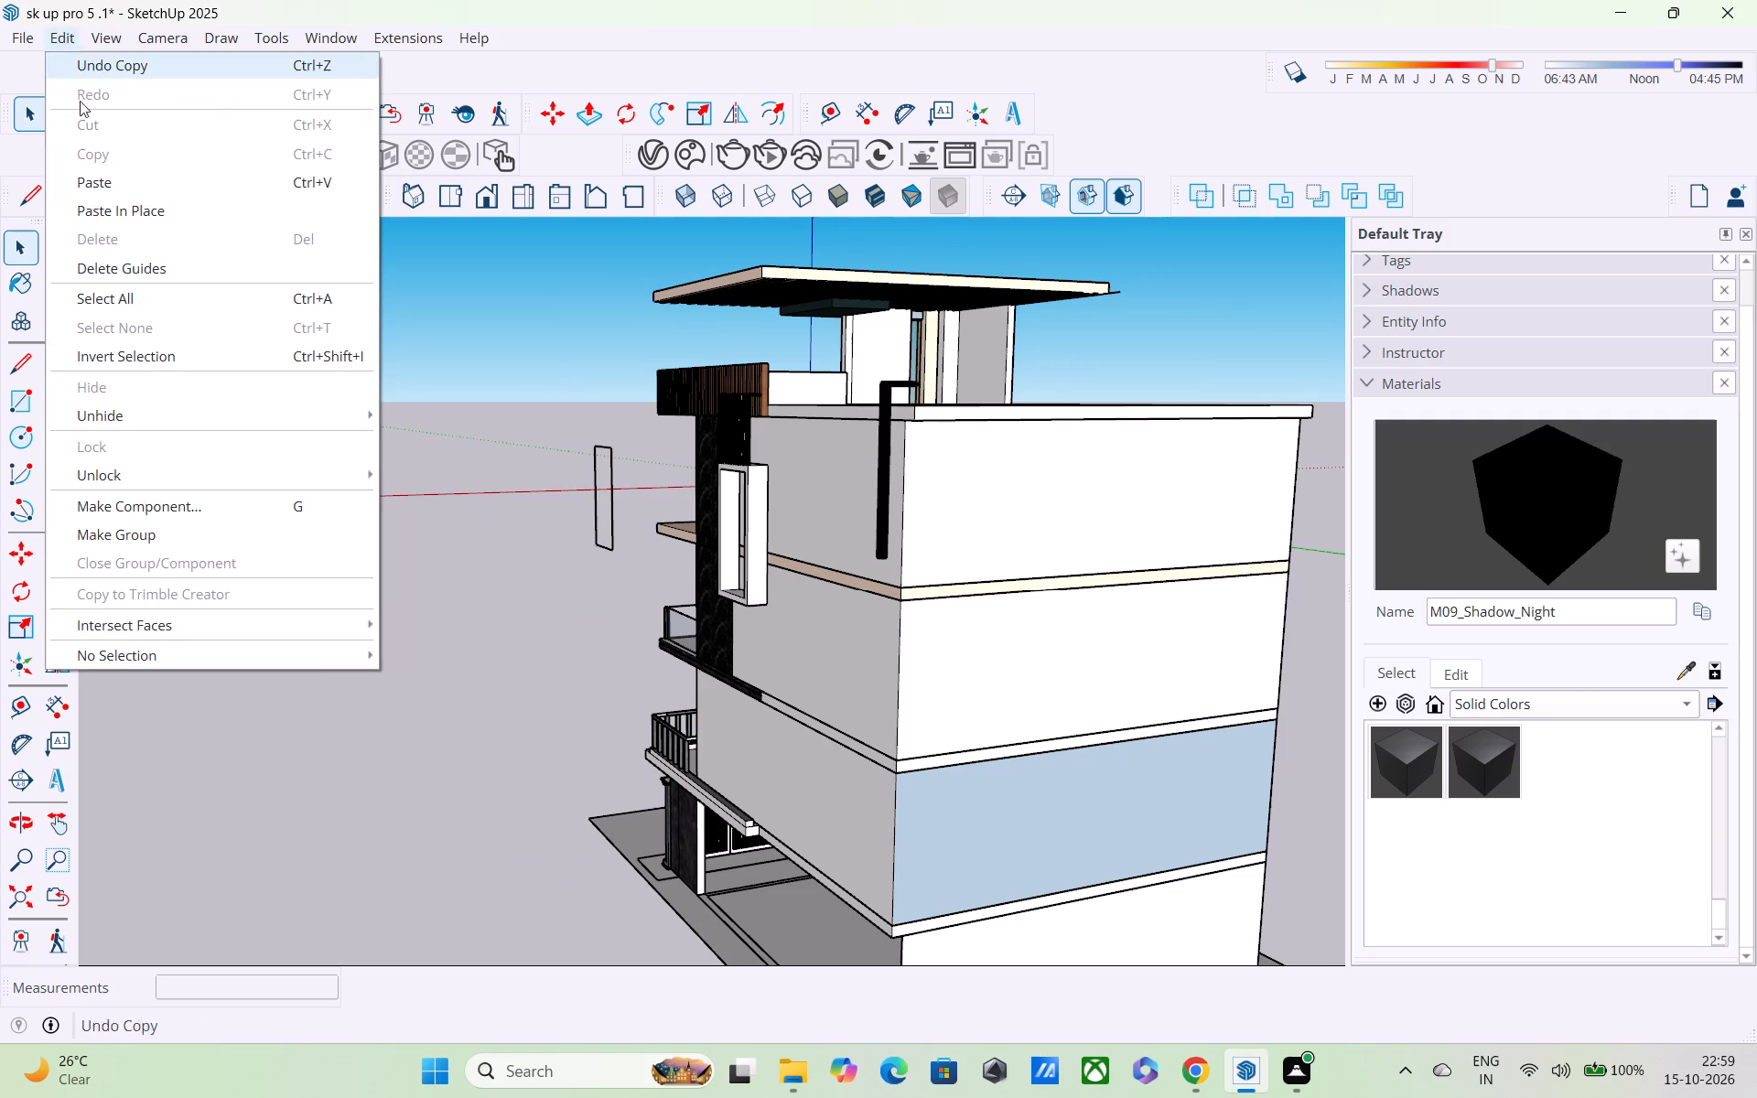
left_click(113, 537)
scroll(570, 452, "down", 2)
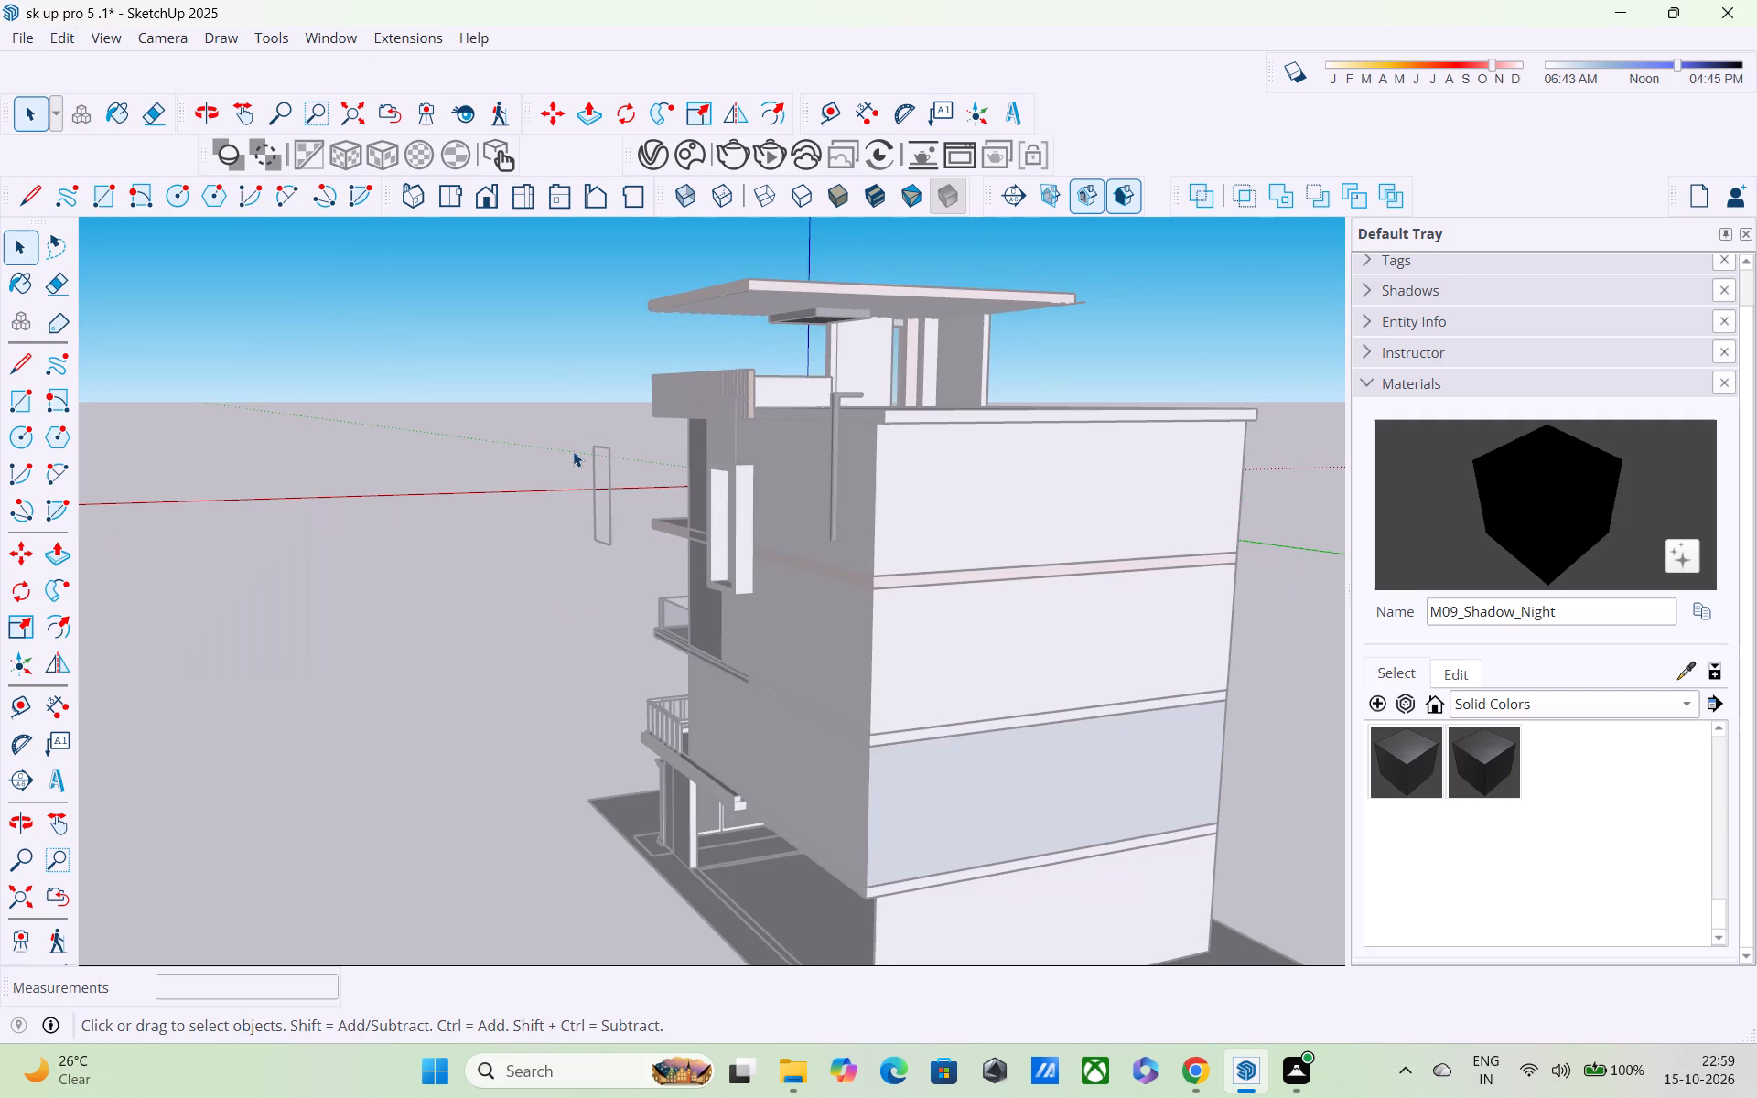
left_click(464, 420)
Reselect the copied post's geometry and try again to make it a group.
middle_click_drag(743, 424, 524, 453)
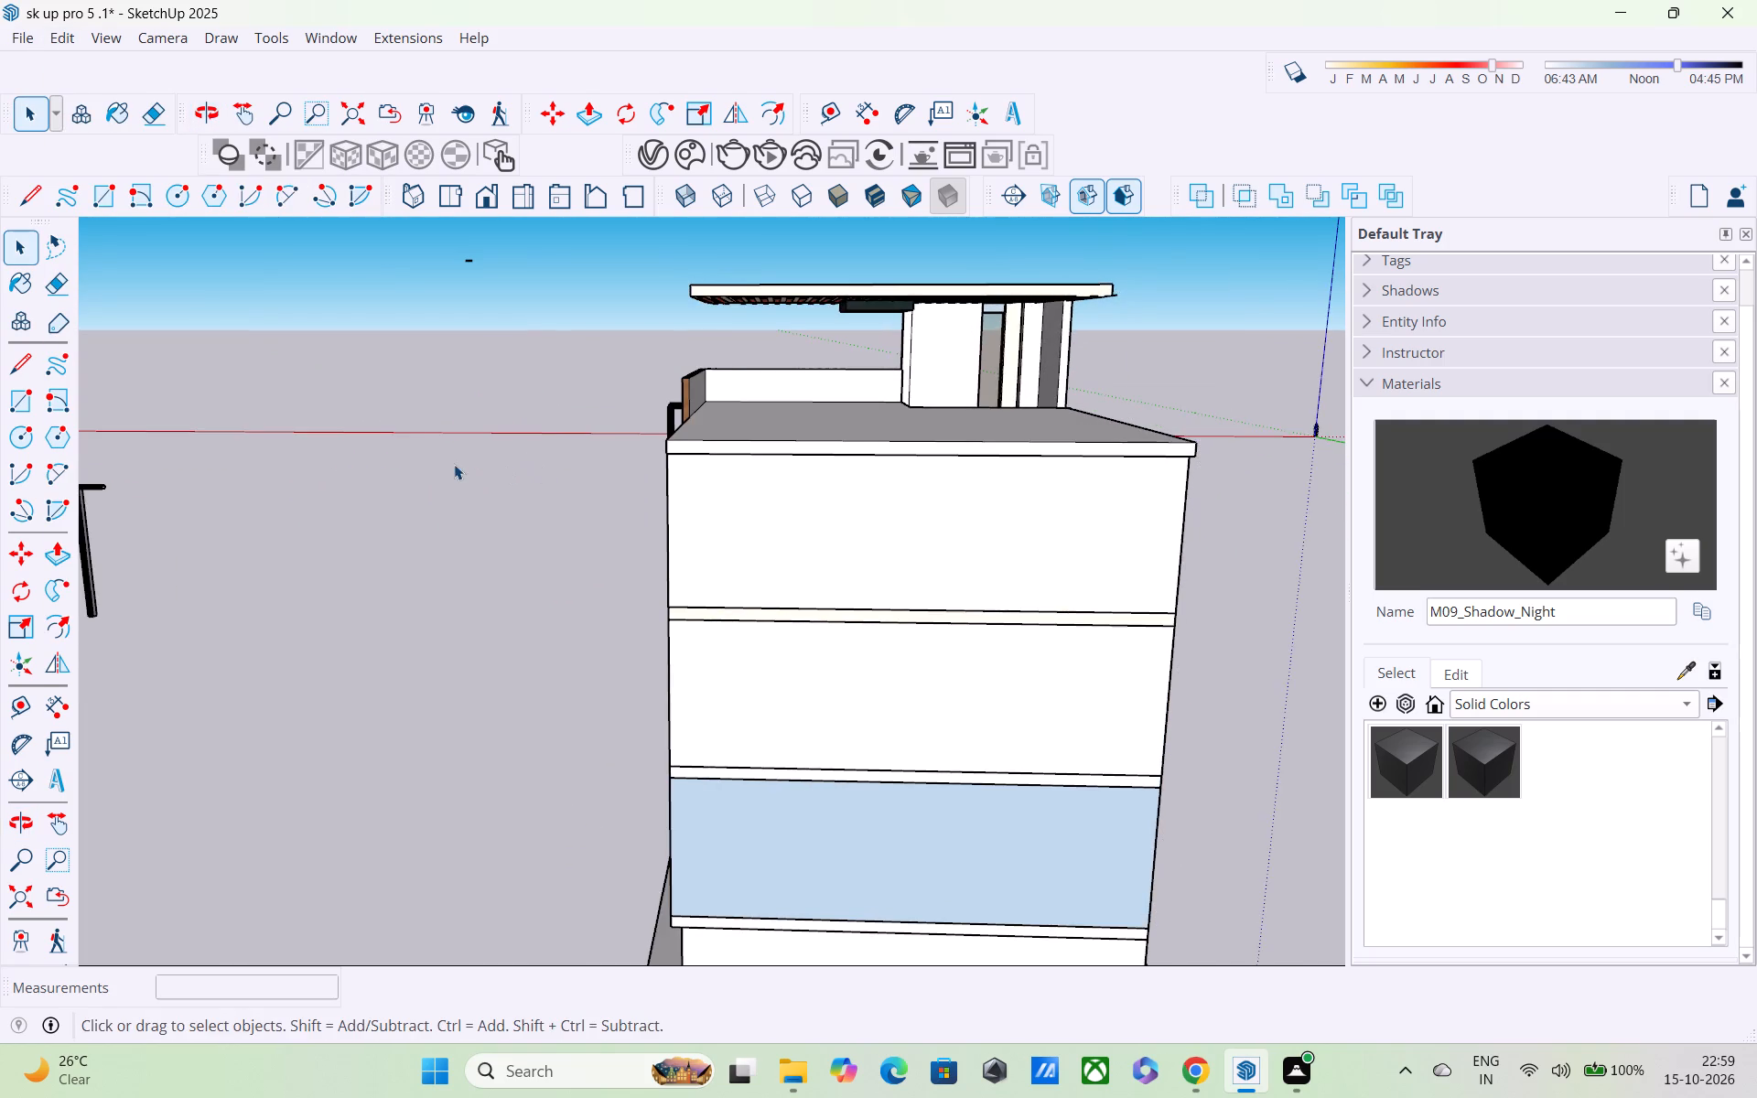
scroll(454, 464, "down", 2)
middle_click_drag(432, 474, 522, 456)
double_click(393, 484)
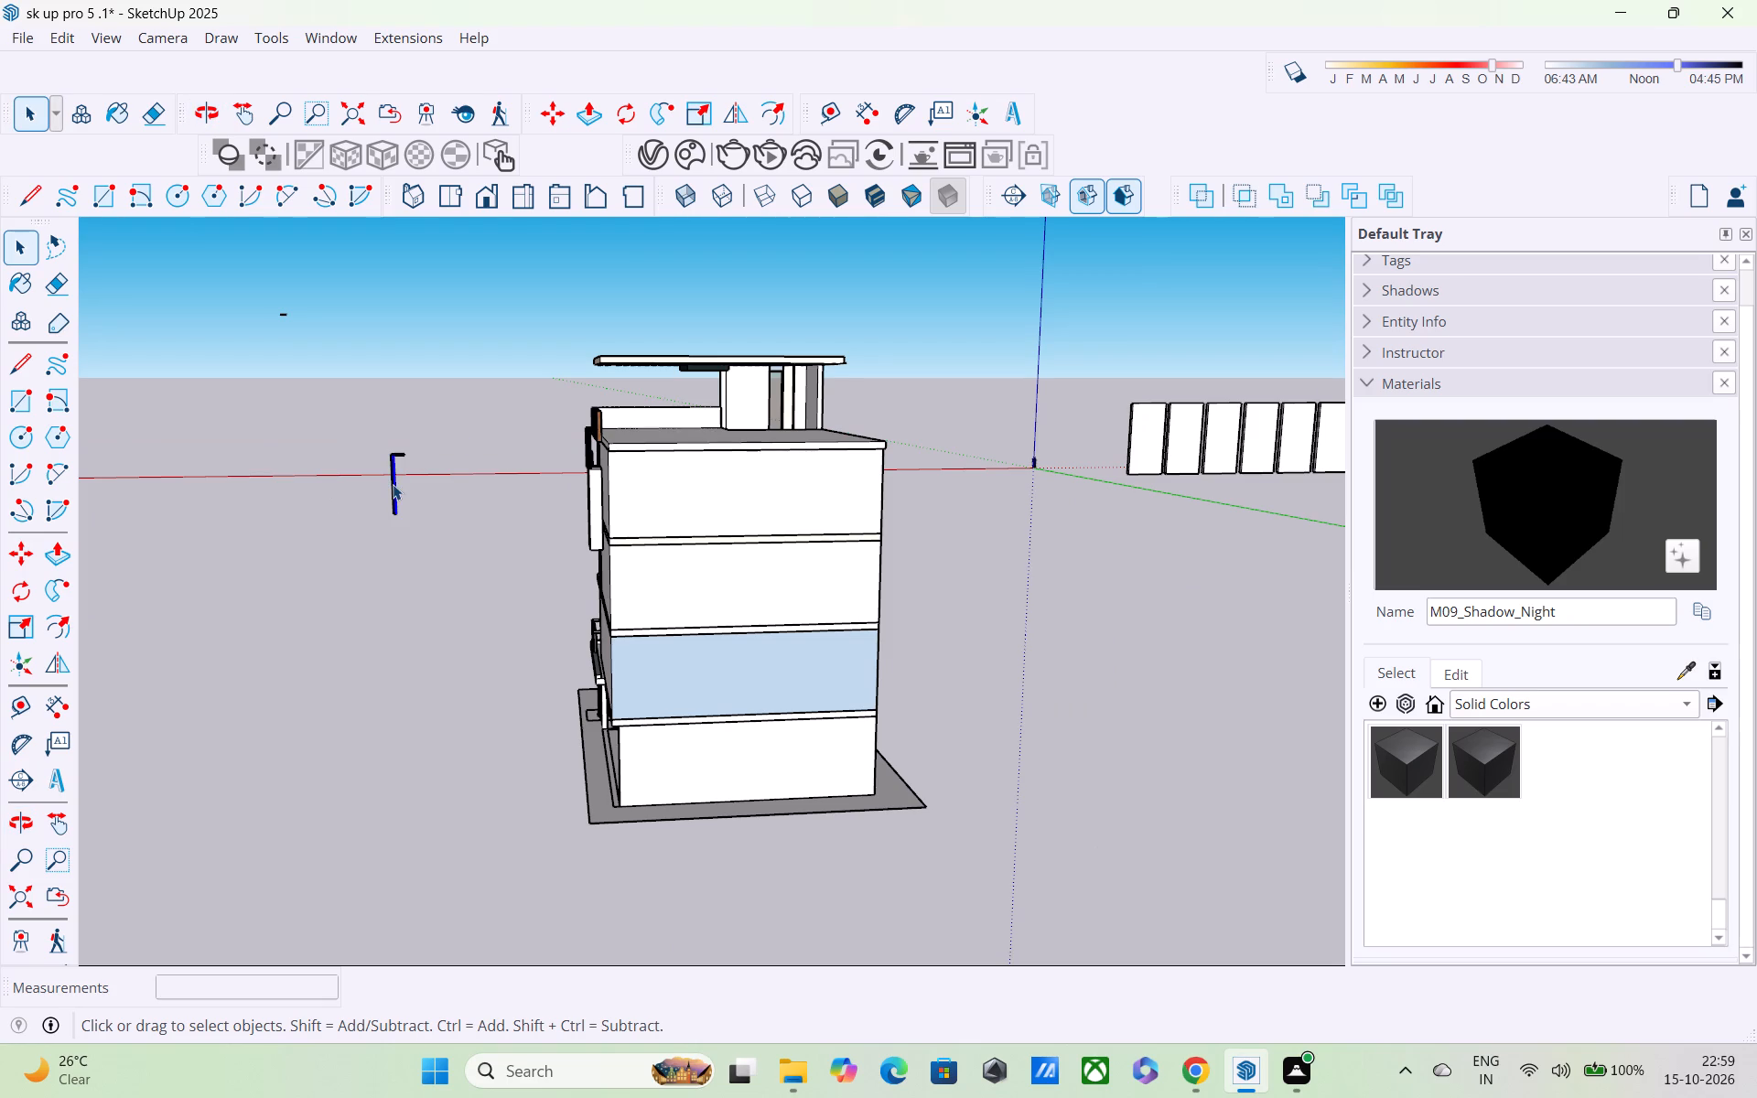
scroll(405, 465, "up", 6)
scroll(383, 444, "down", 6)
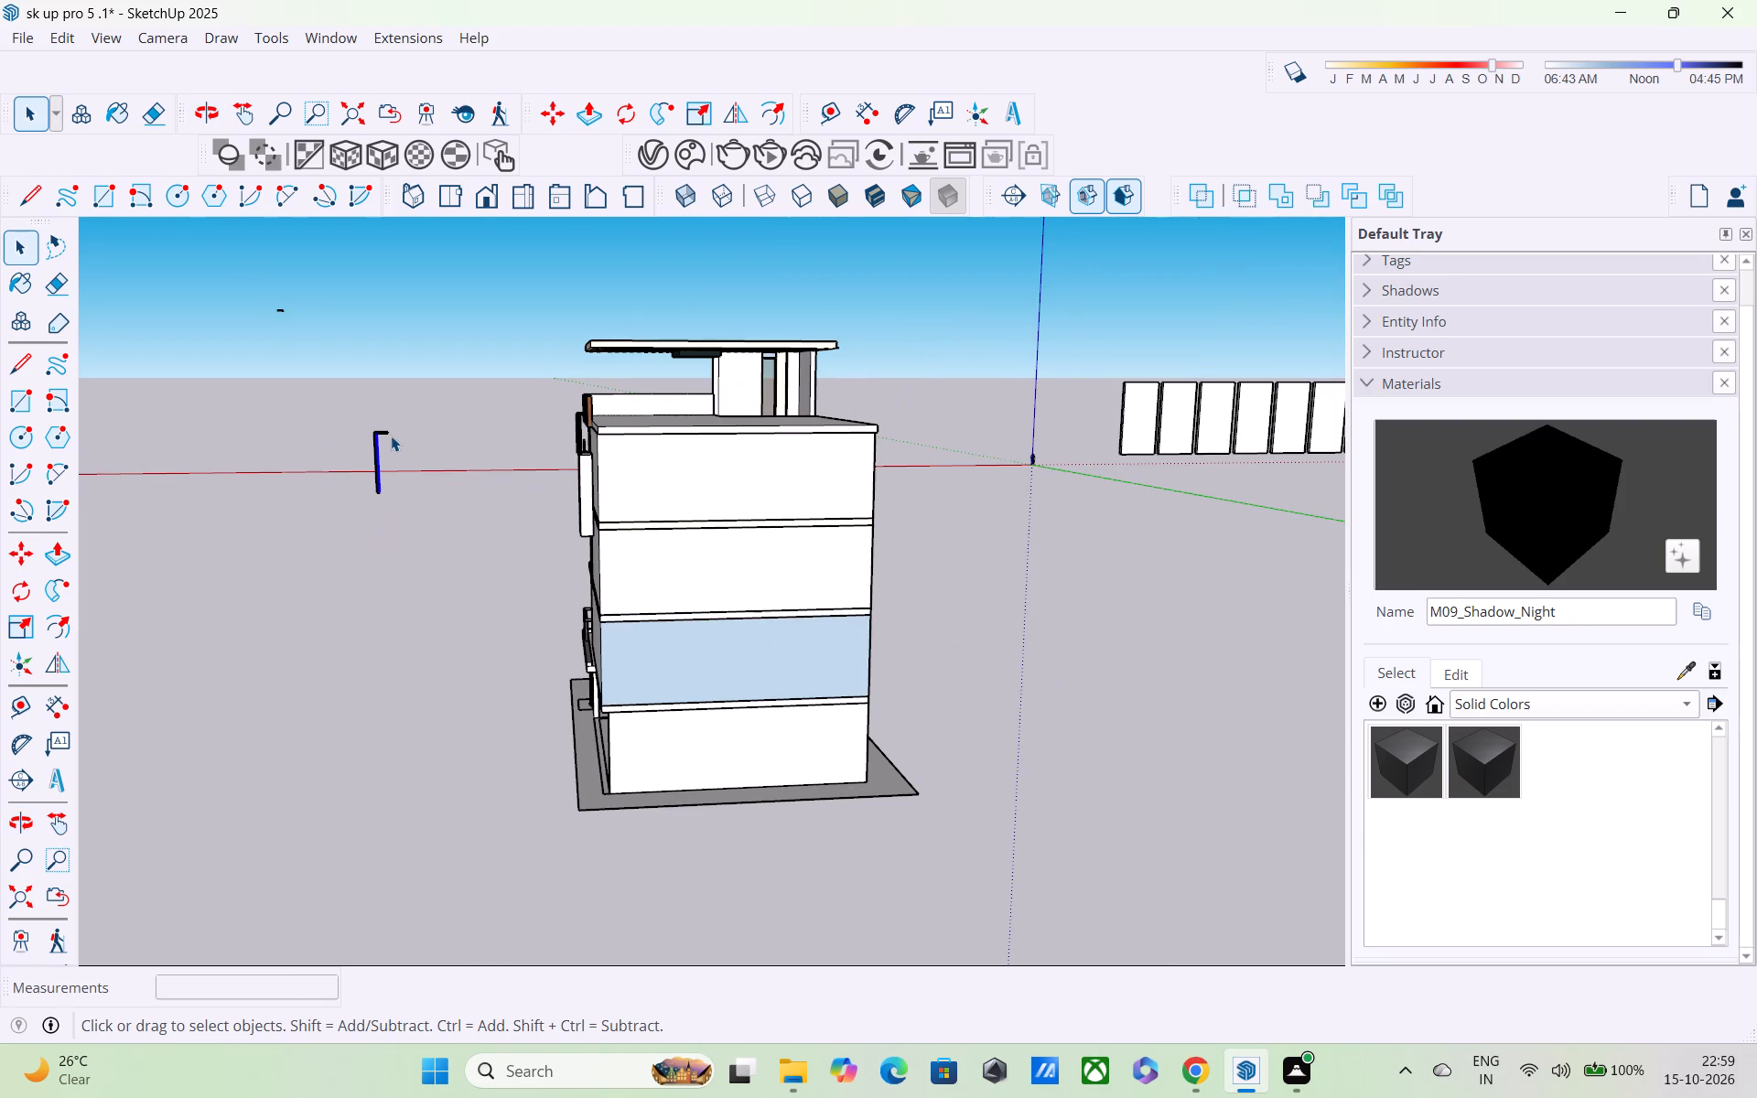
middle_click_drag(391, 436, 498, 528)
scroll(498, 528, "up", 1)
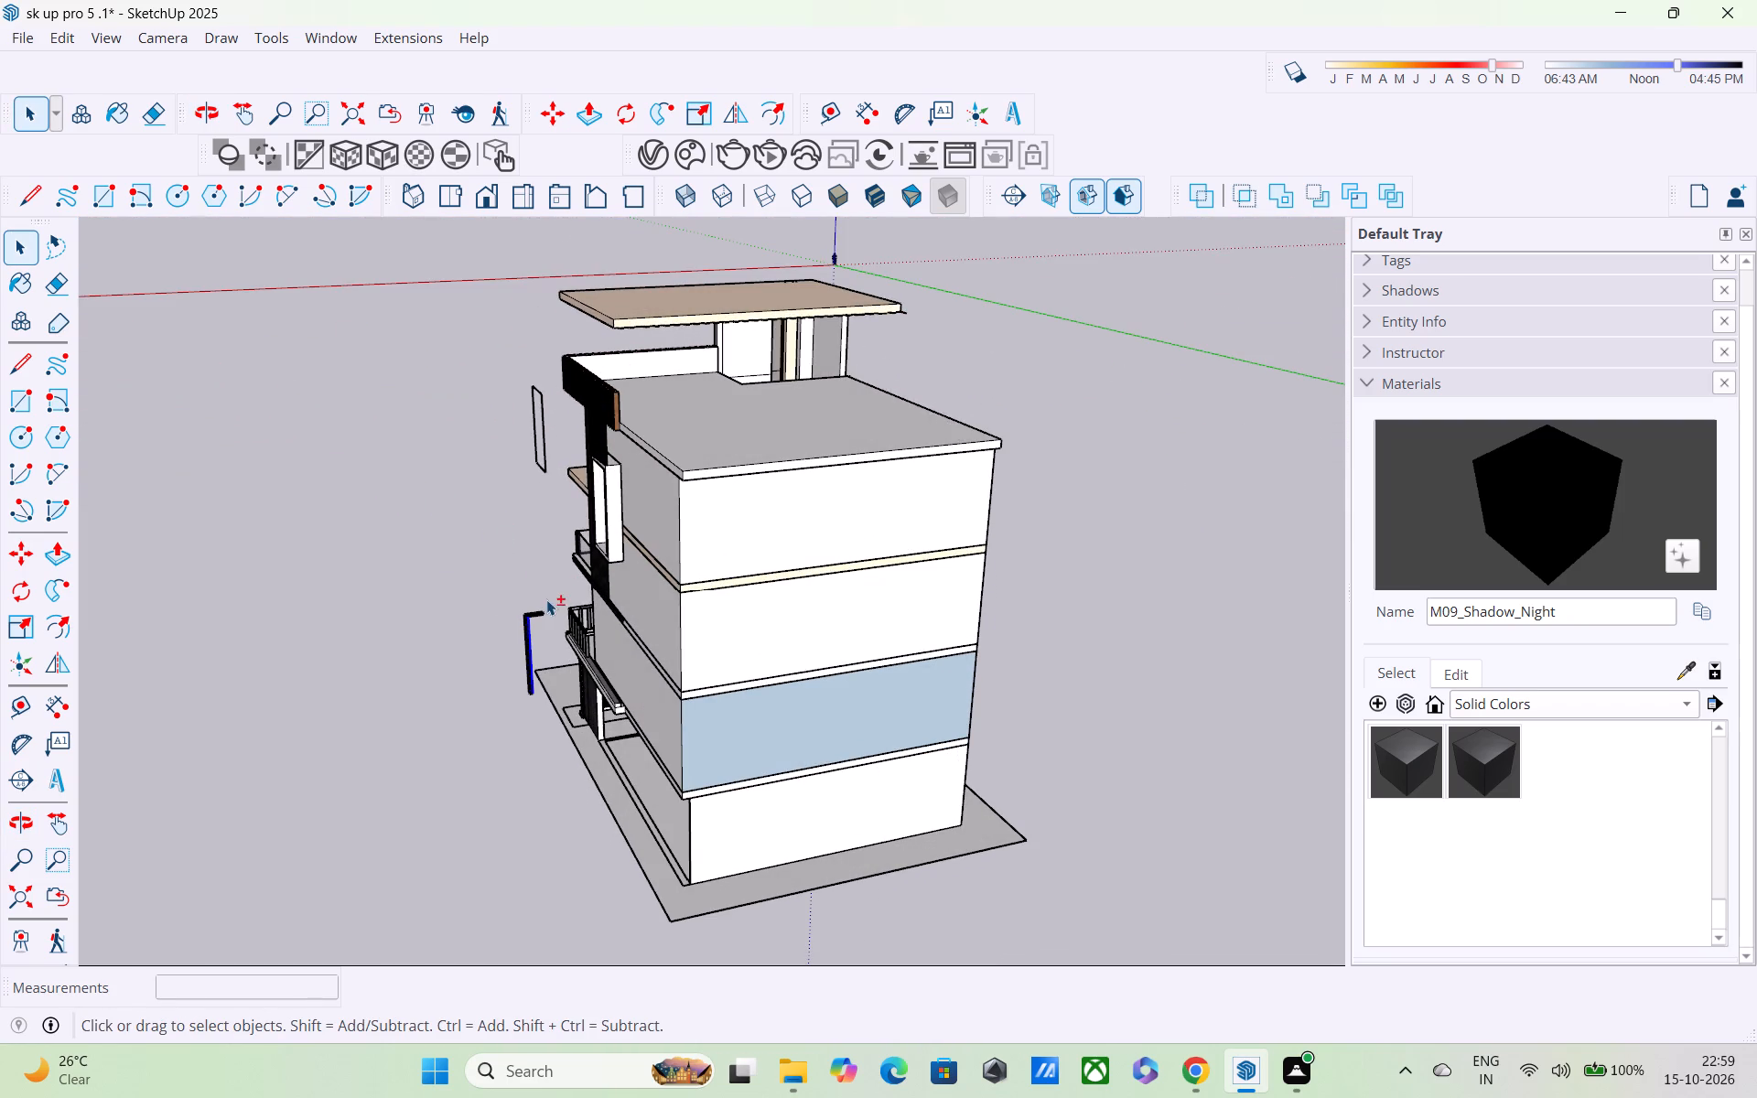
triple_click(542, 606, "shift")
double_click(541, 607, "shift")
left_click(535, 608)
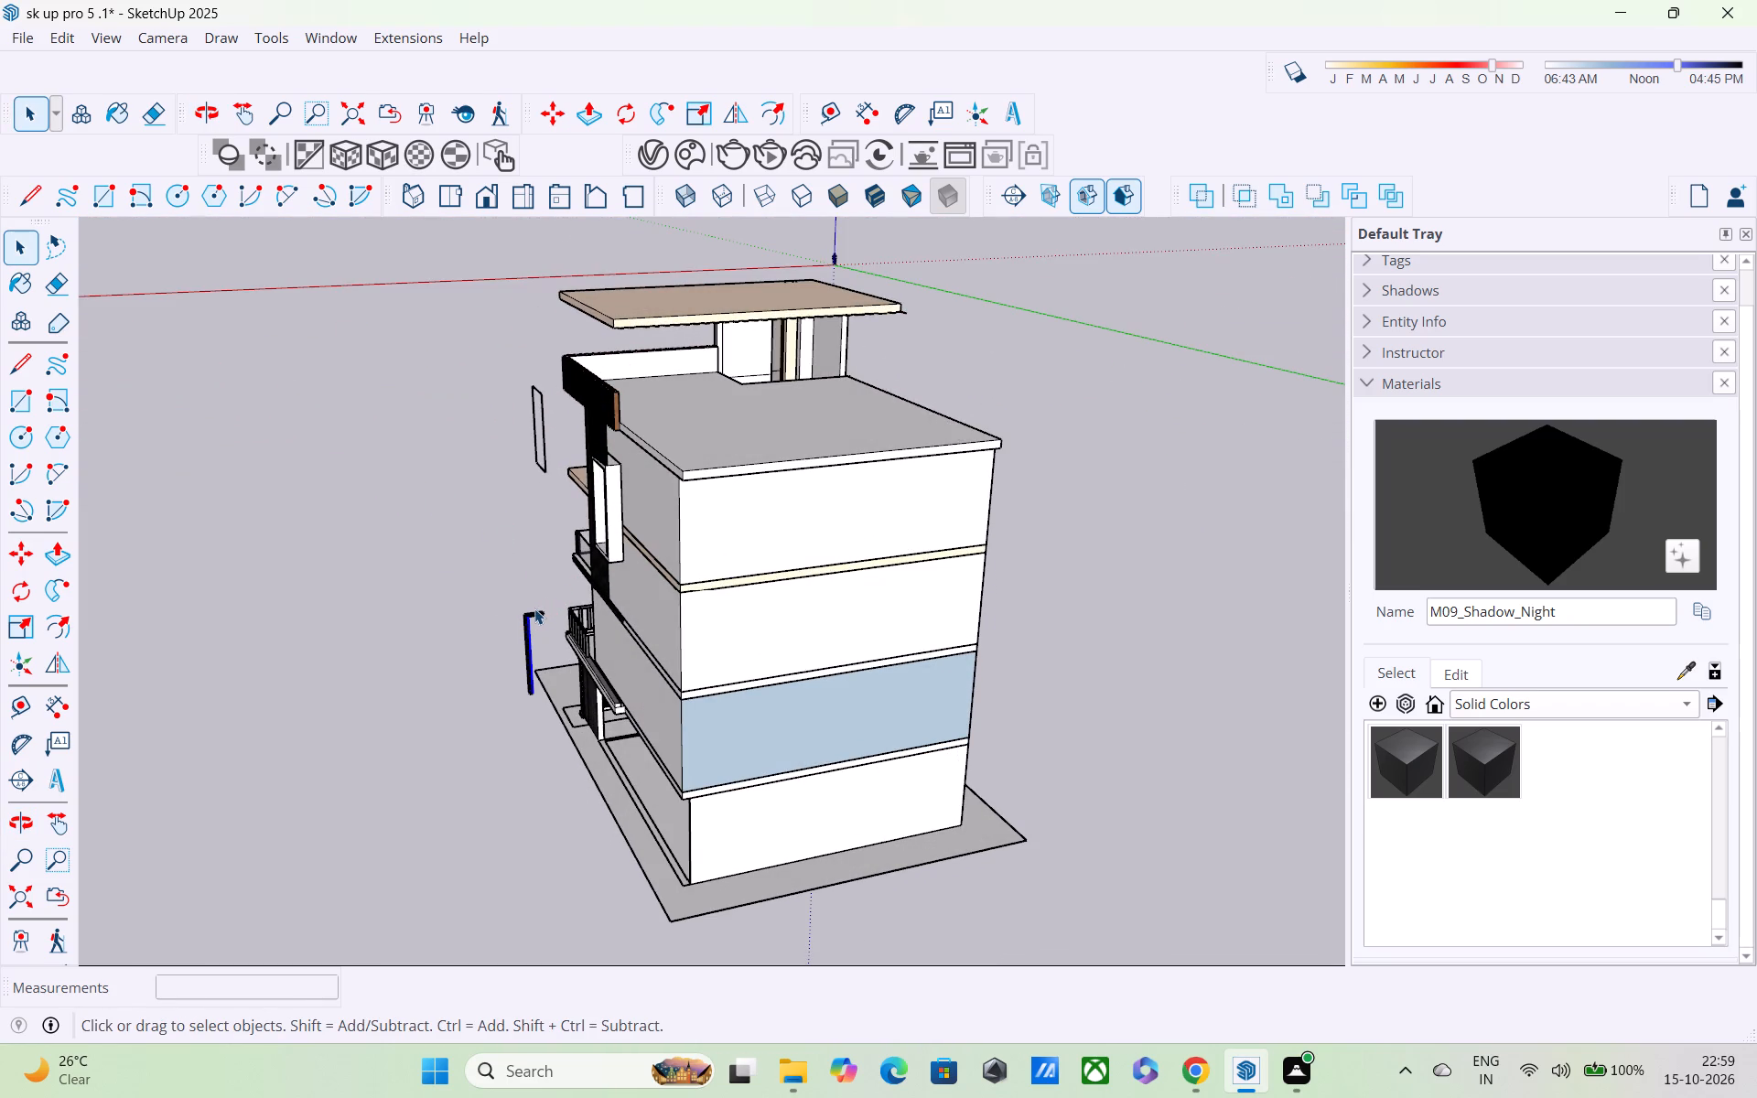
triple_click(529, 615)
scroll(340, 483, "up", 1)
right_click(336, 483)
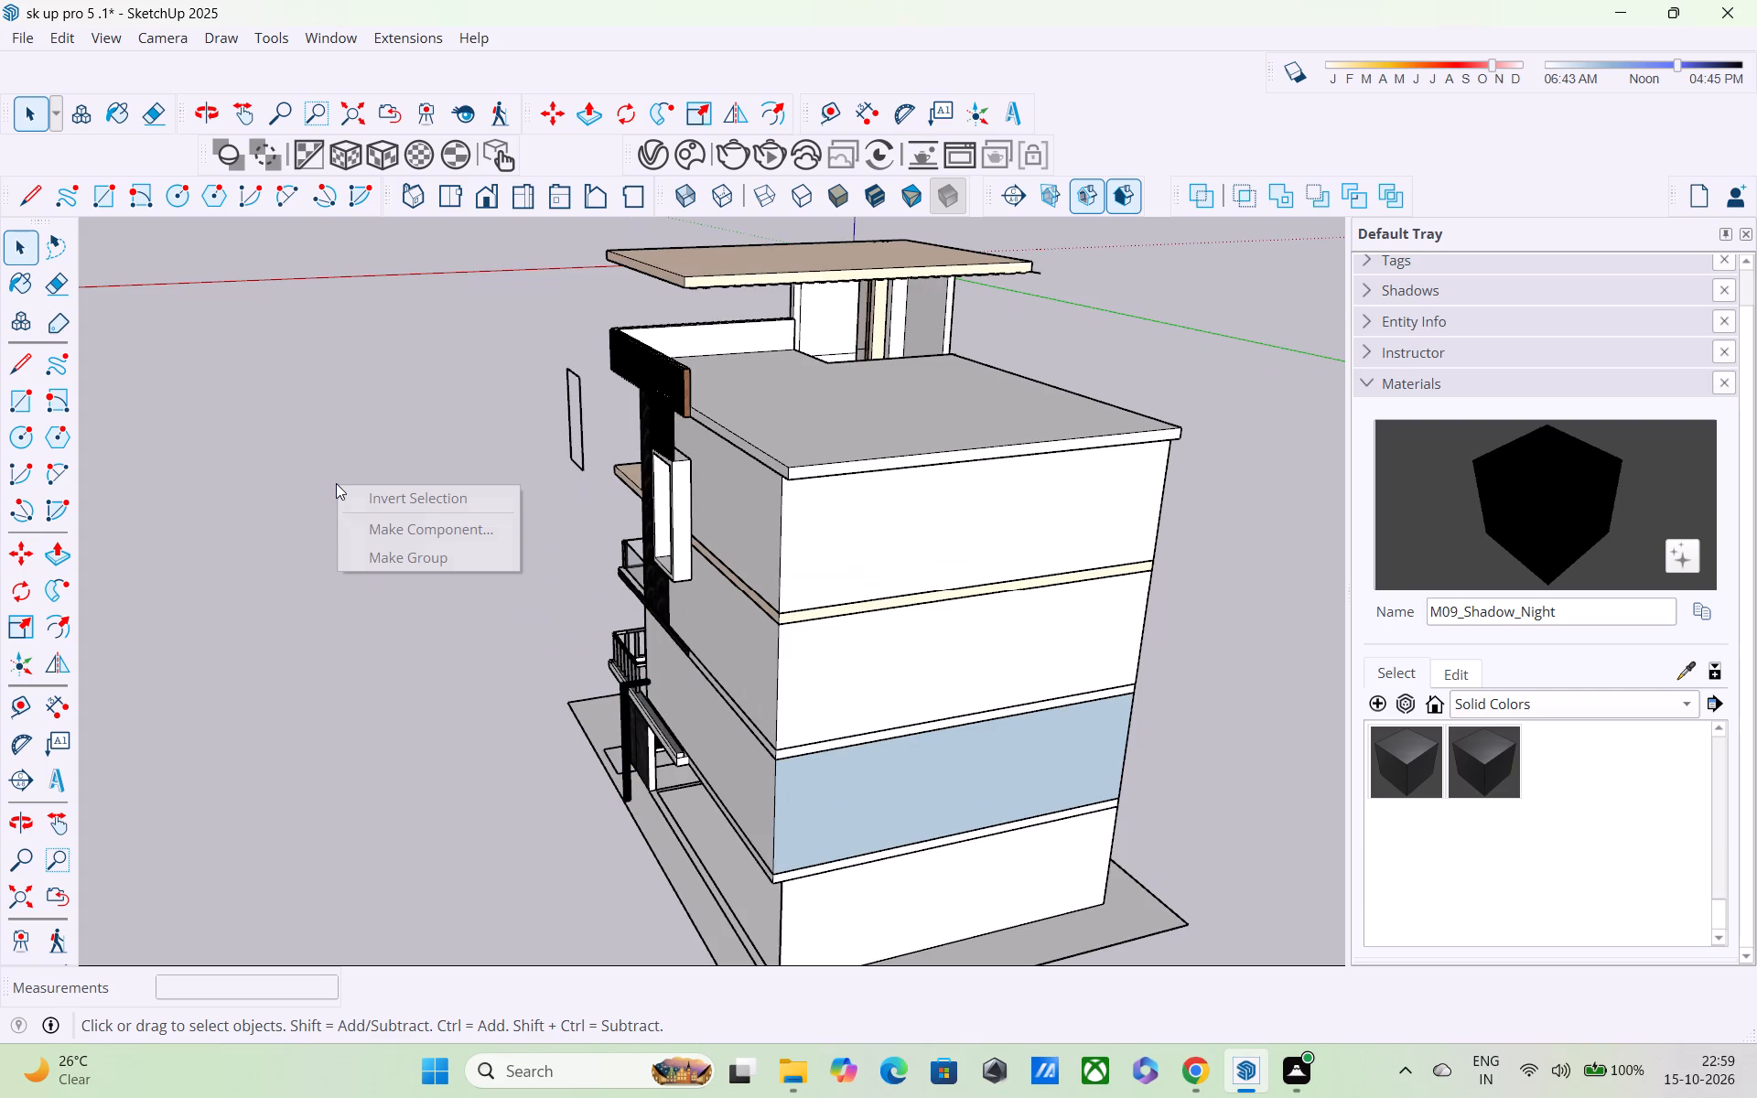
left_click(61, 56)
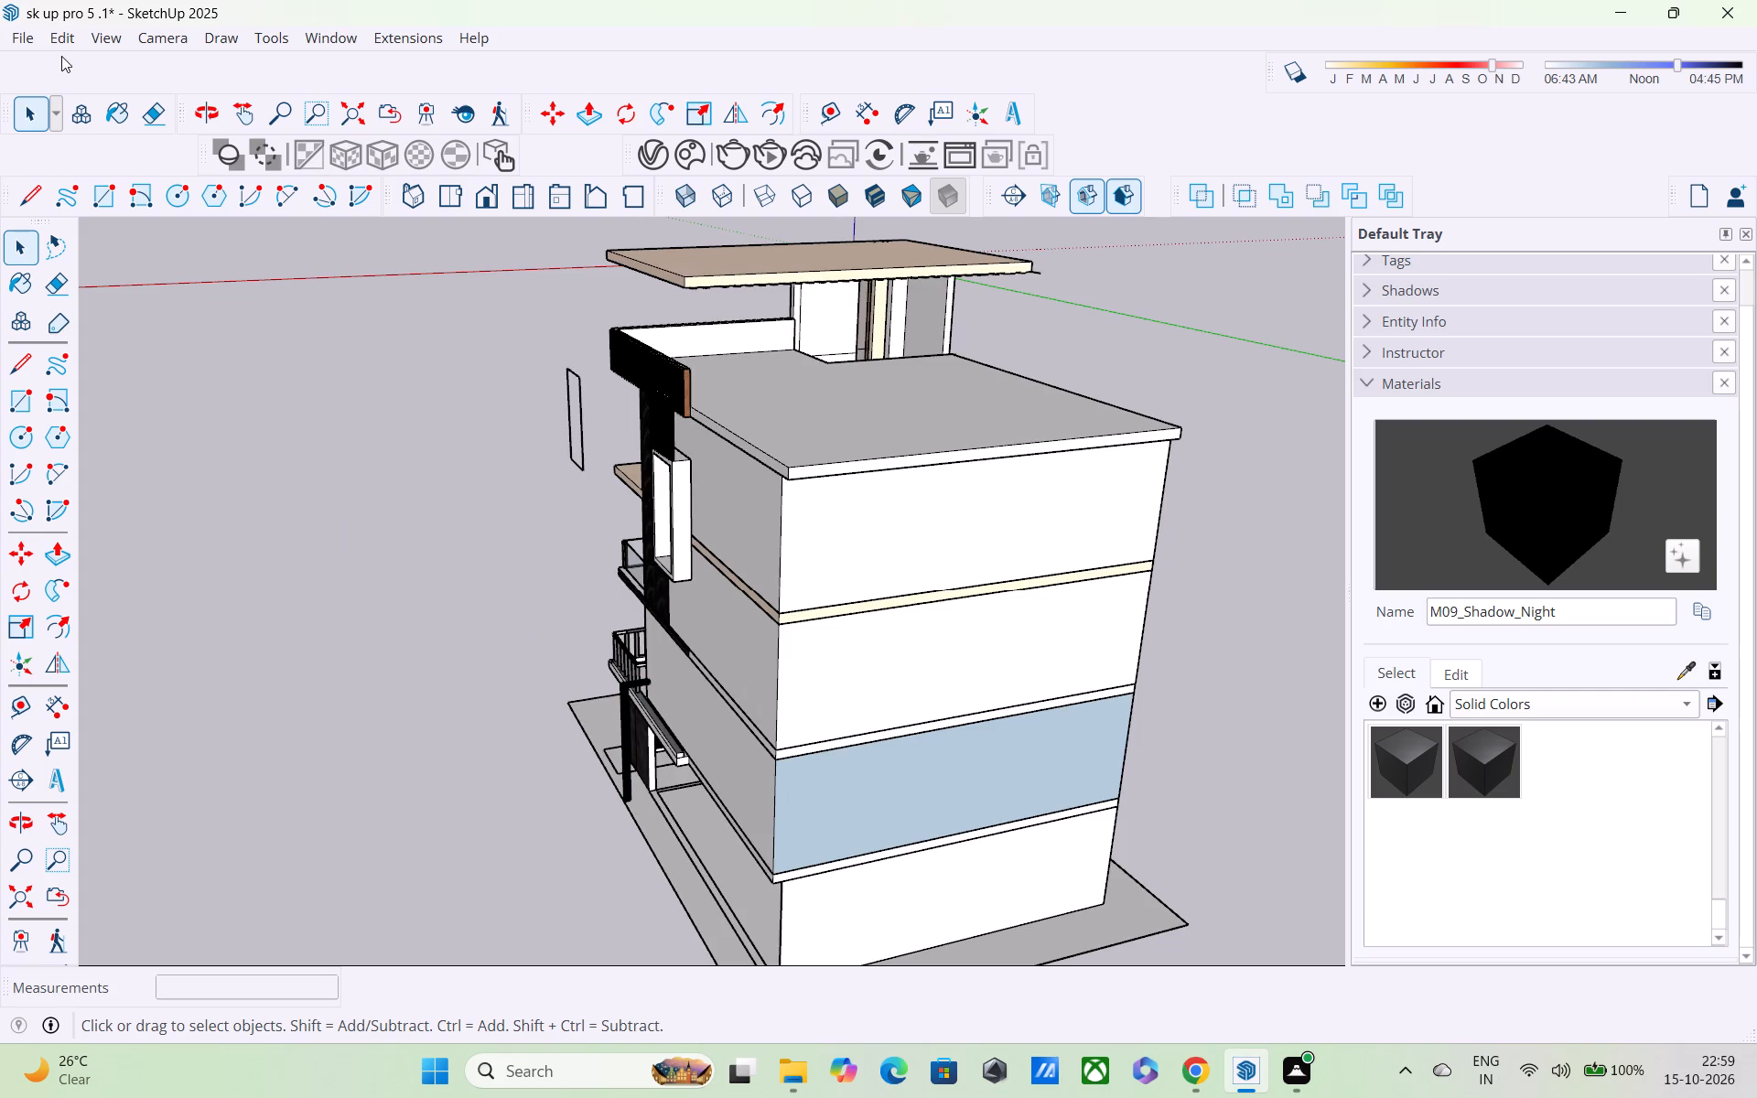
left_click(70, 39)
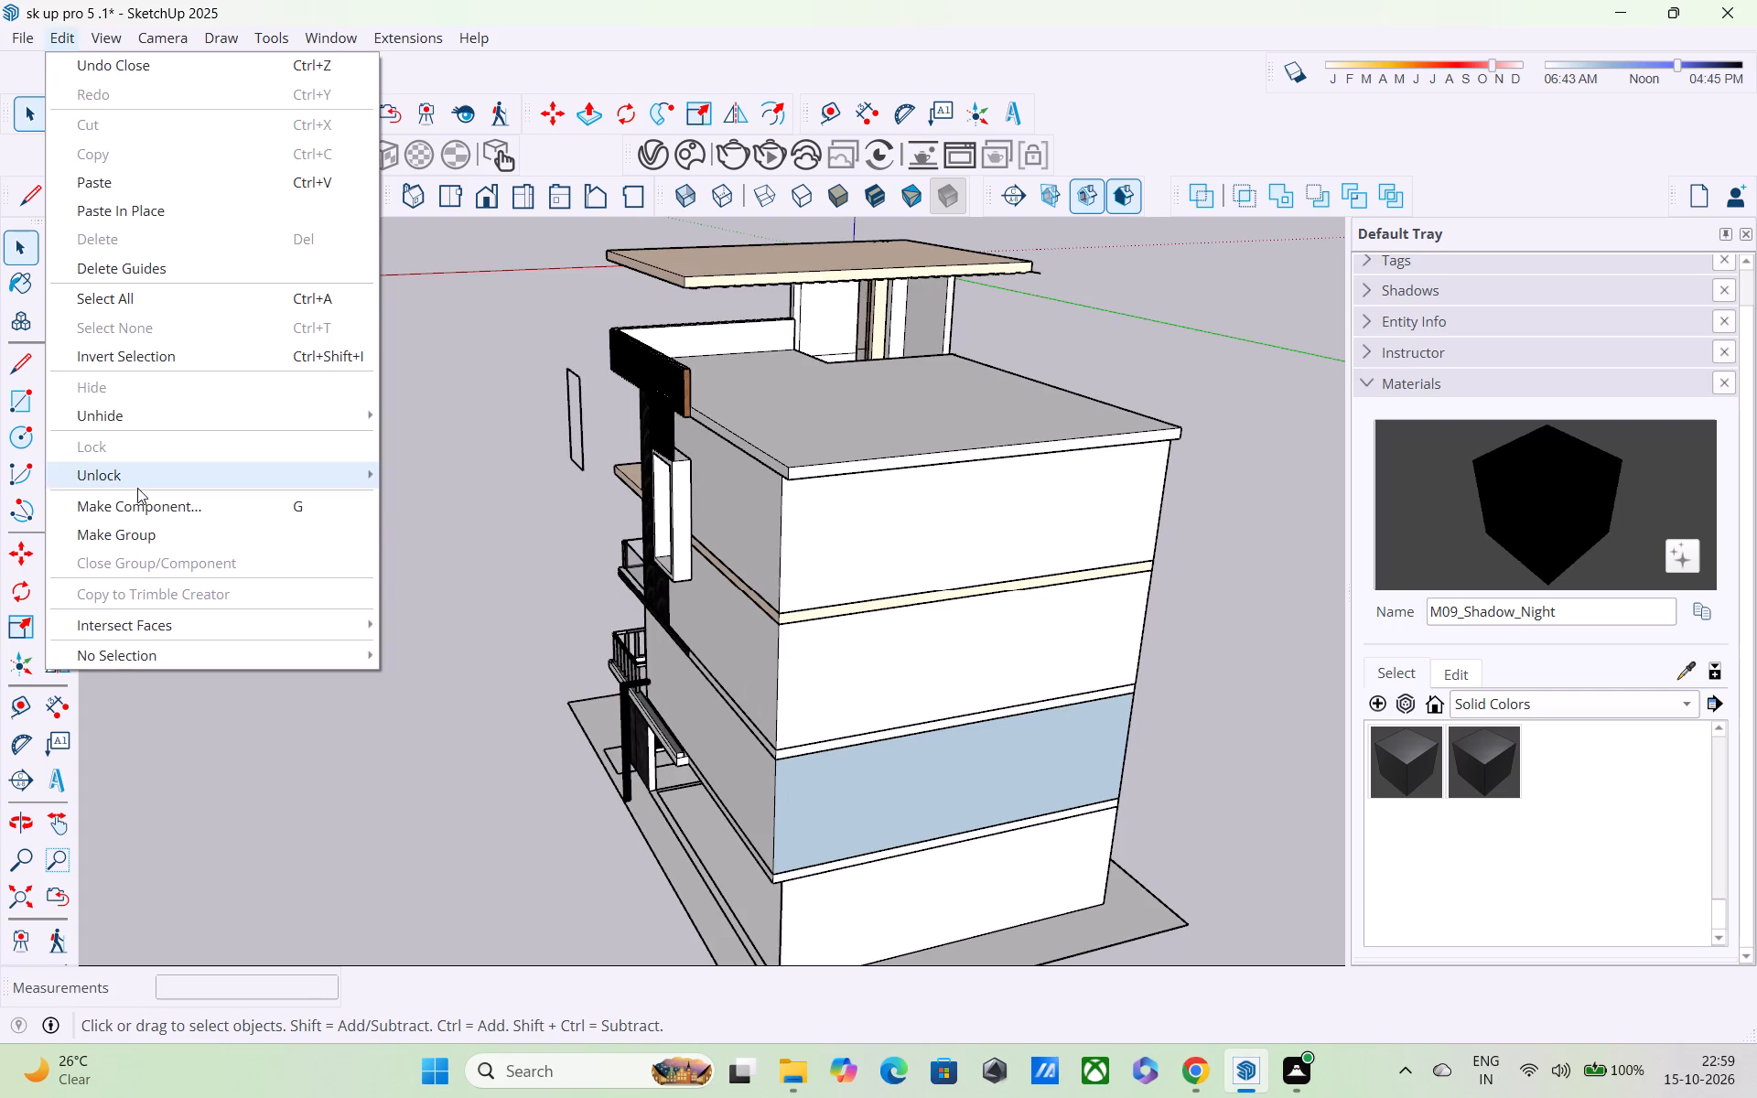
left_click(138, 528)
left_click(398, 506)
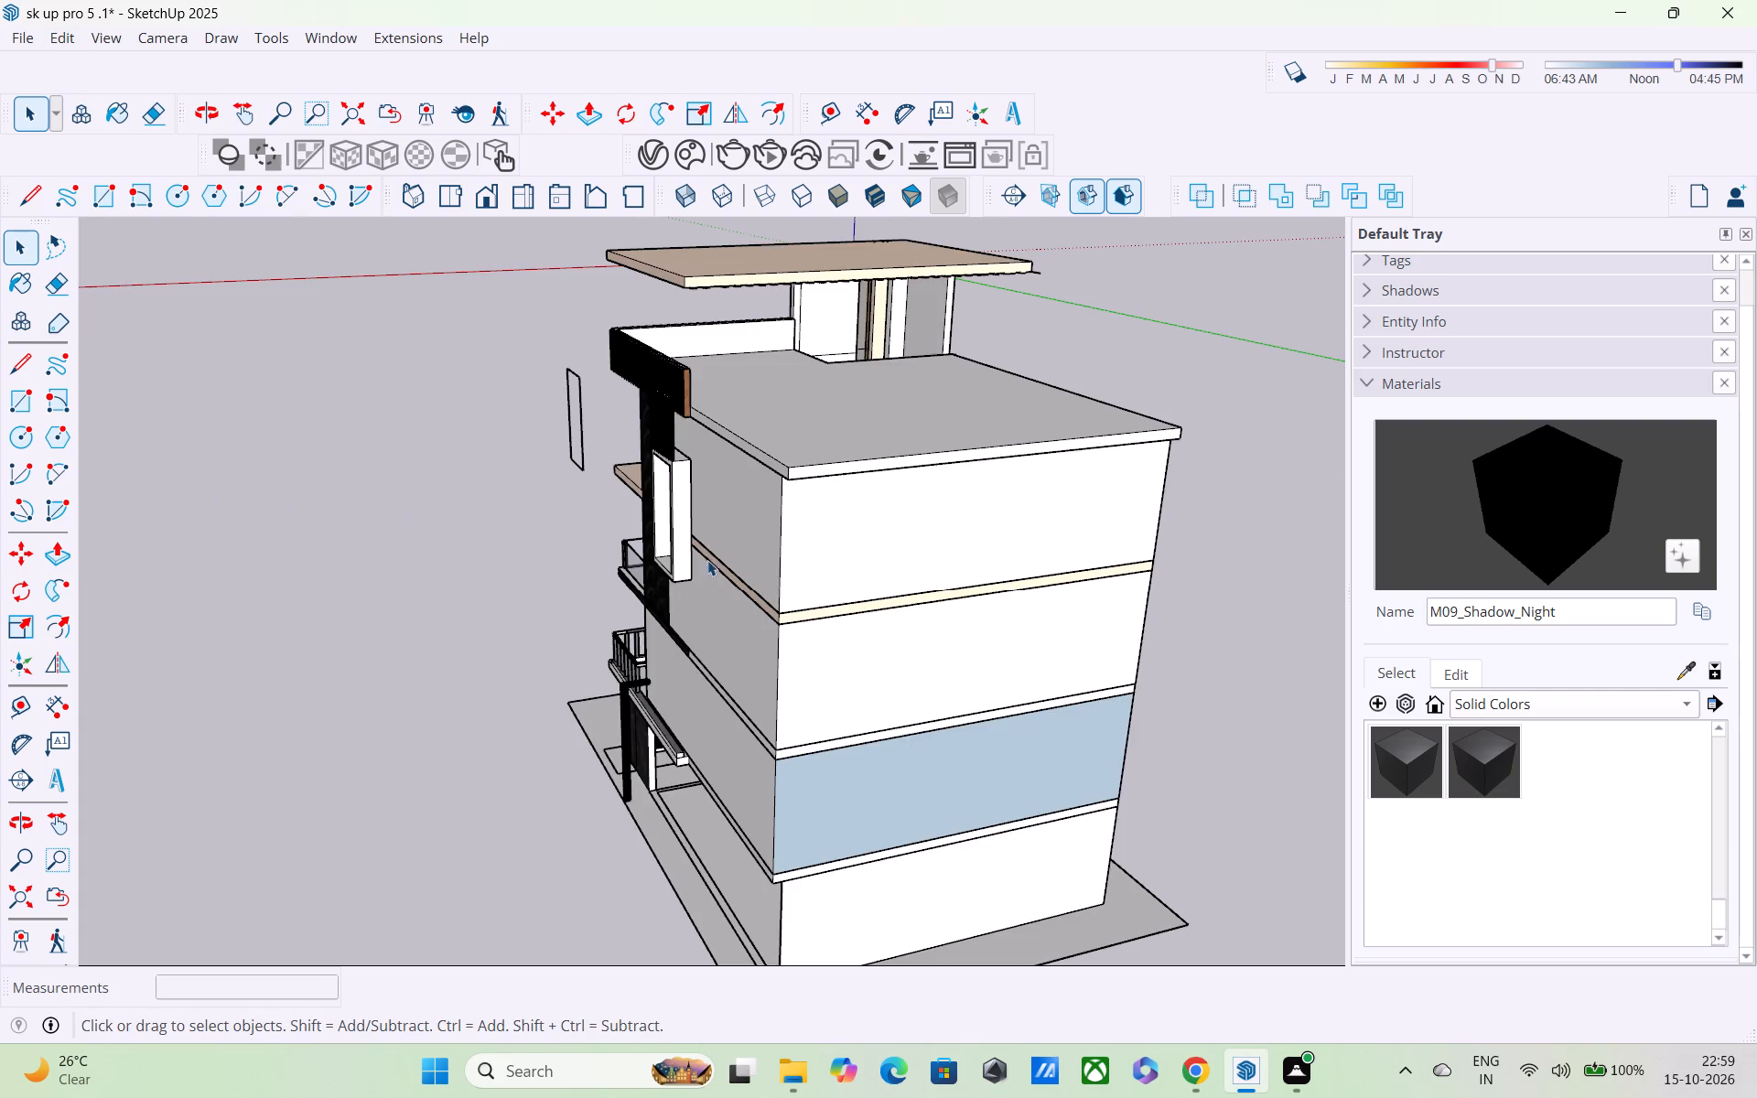
Select the whole copied post with its top arm and make it a group.
middle_click_drag(793, 559, 674, 501)
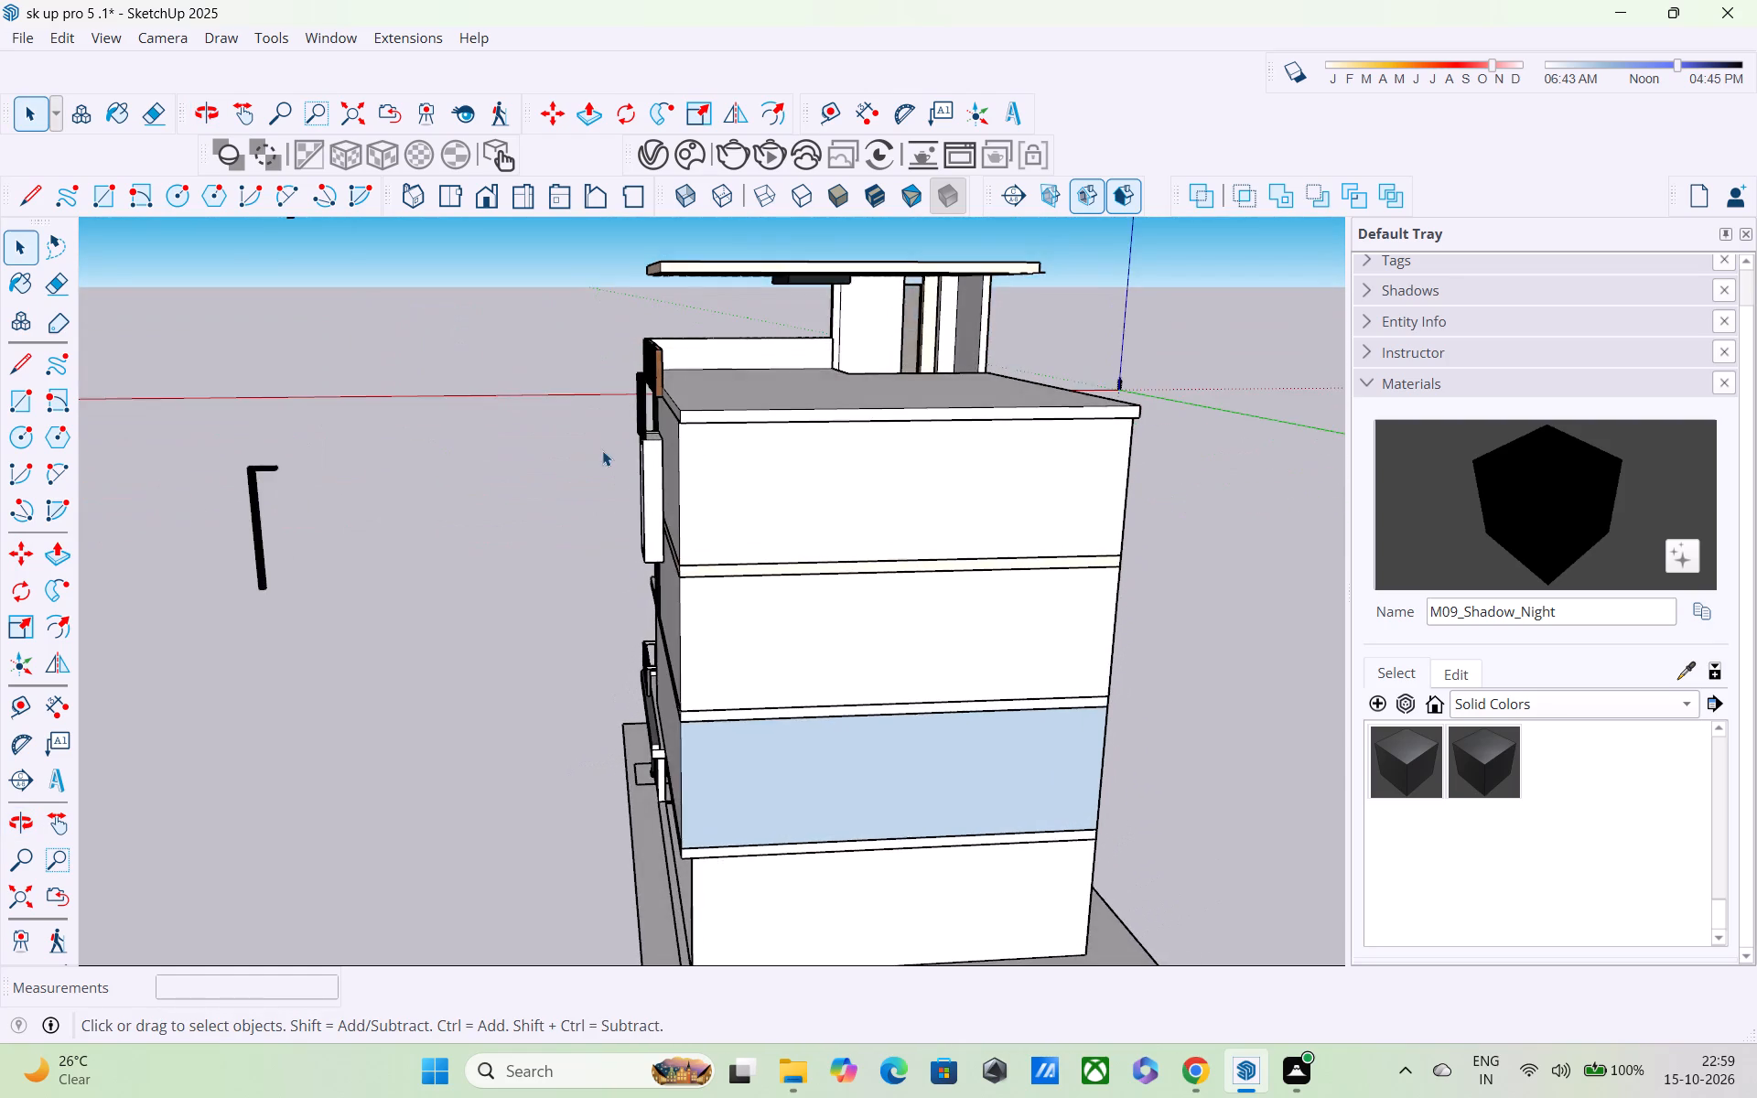
scroll(602, 450, "down", 3)
middle_click_drag(500, 421, 465, 361, "shift")
scroll(464, 361, "up", 4)
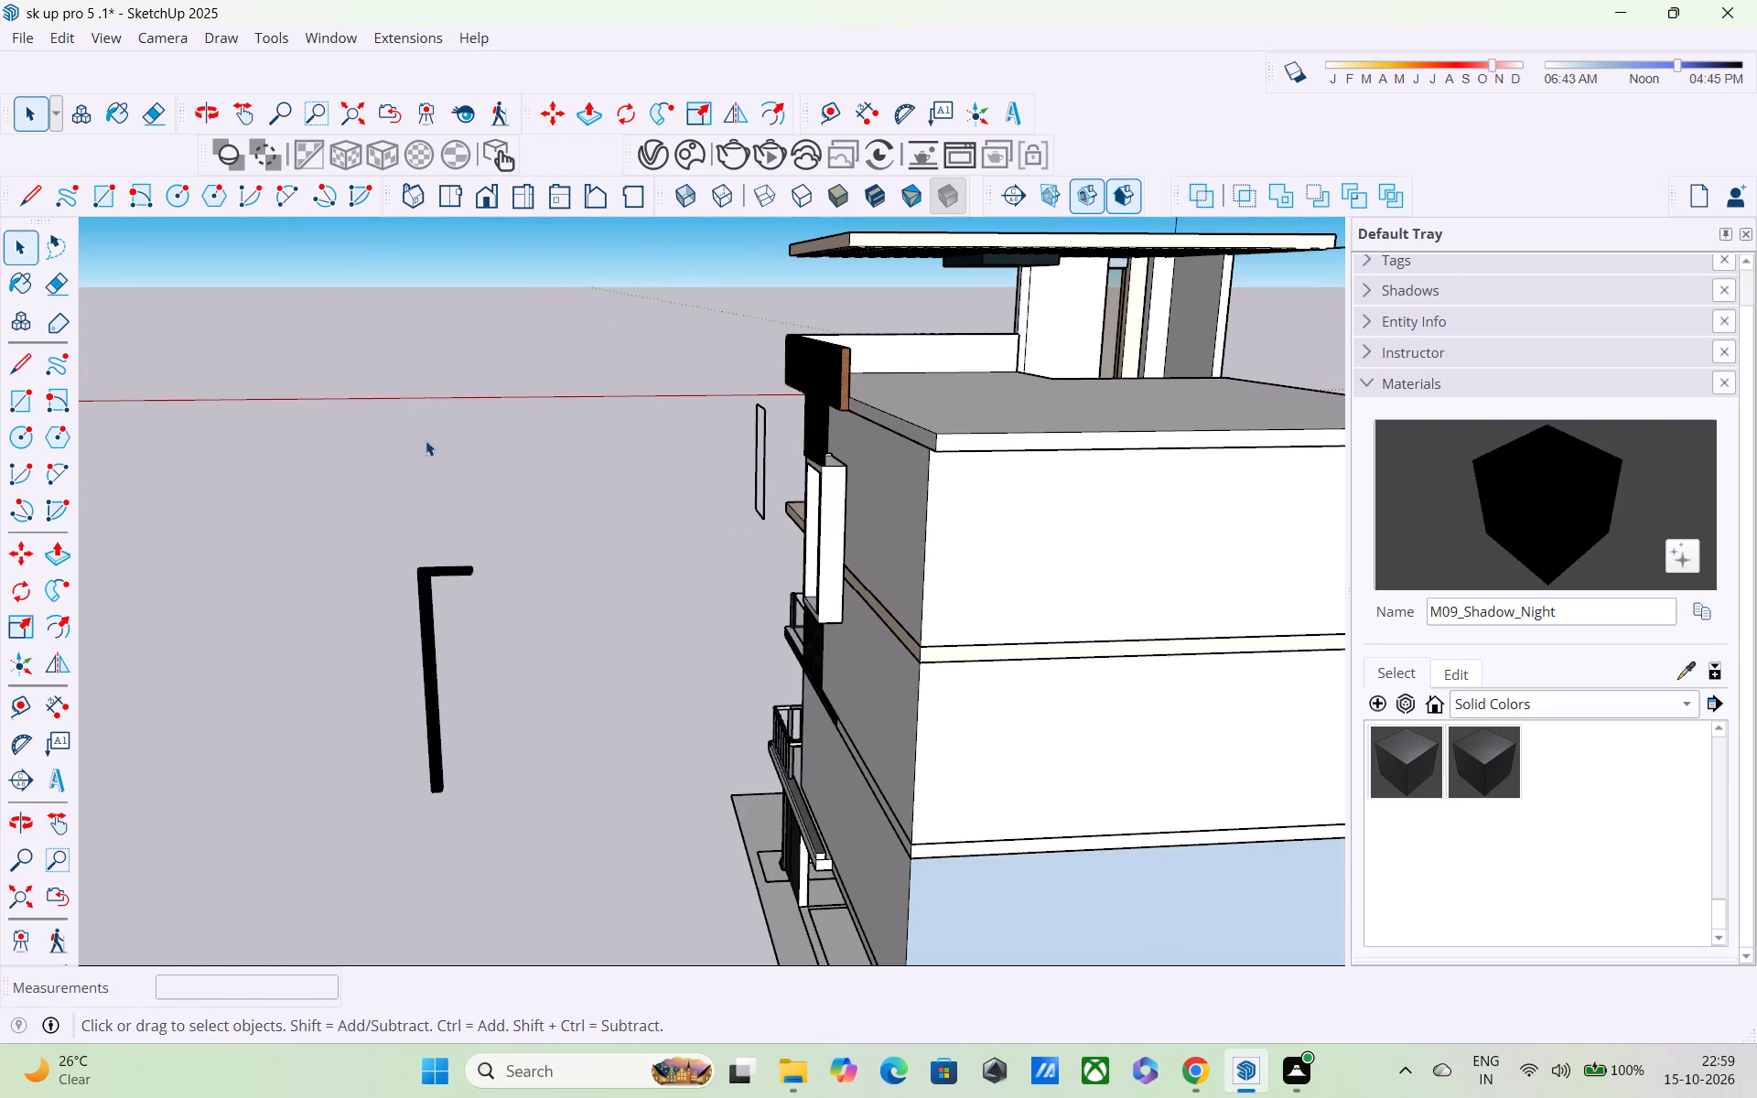
left_click_drag(394, 486, 531, 806)
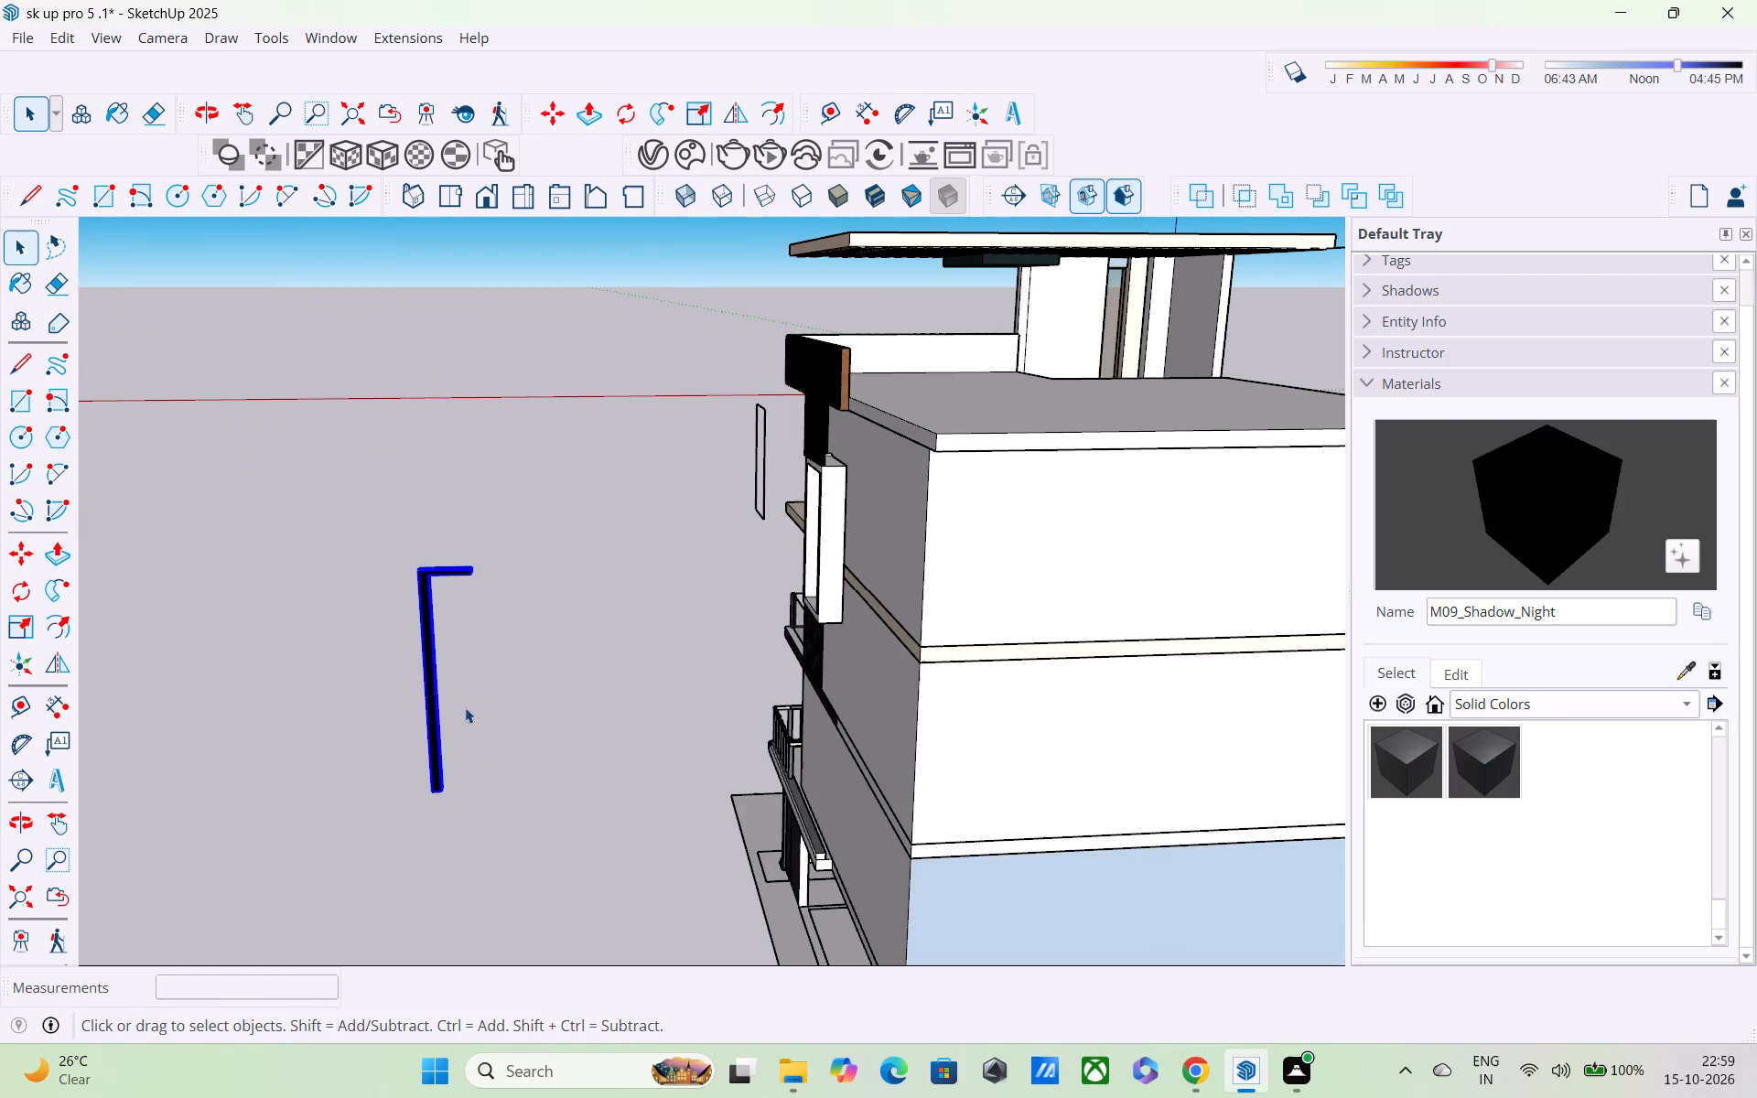
middle_click_drag(456, 643, 453, 554)
left_click(66, 43)
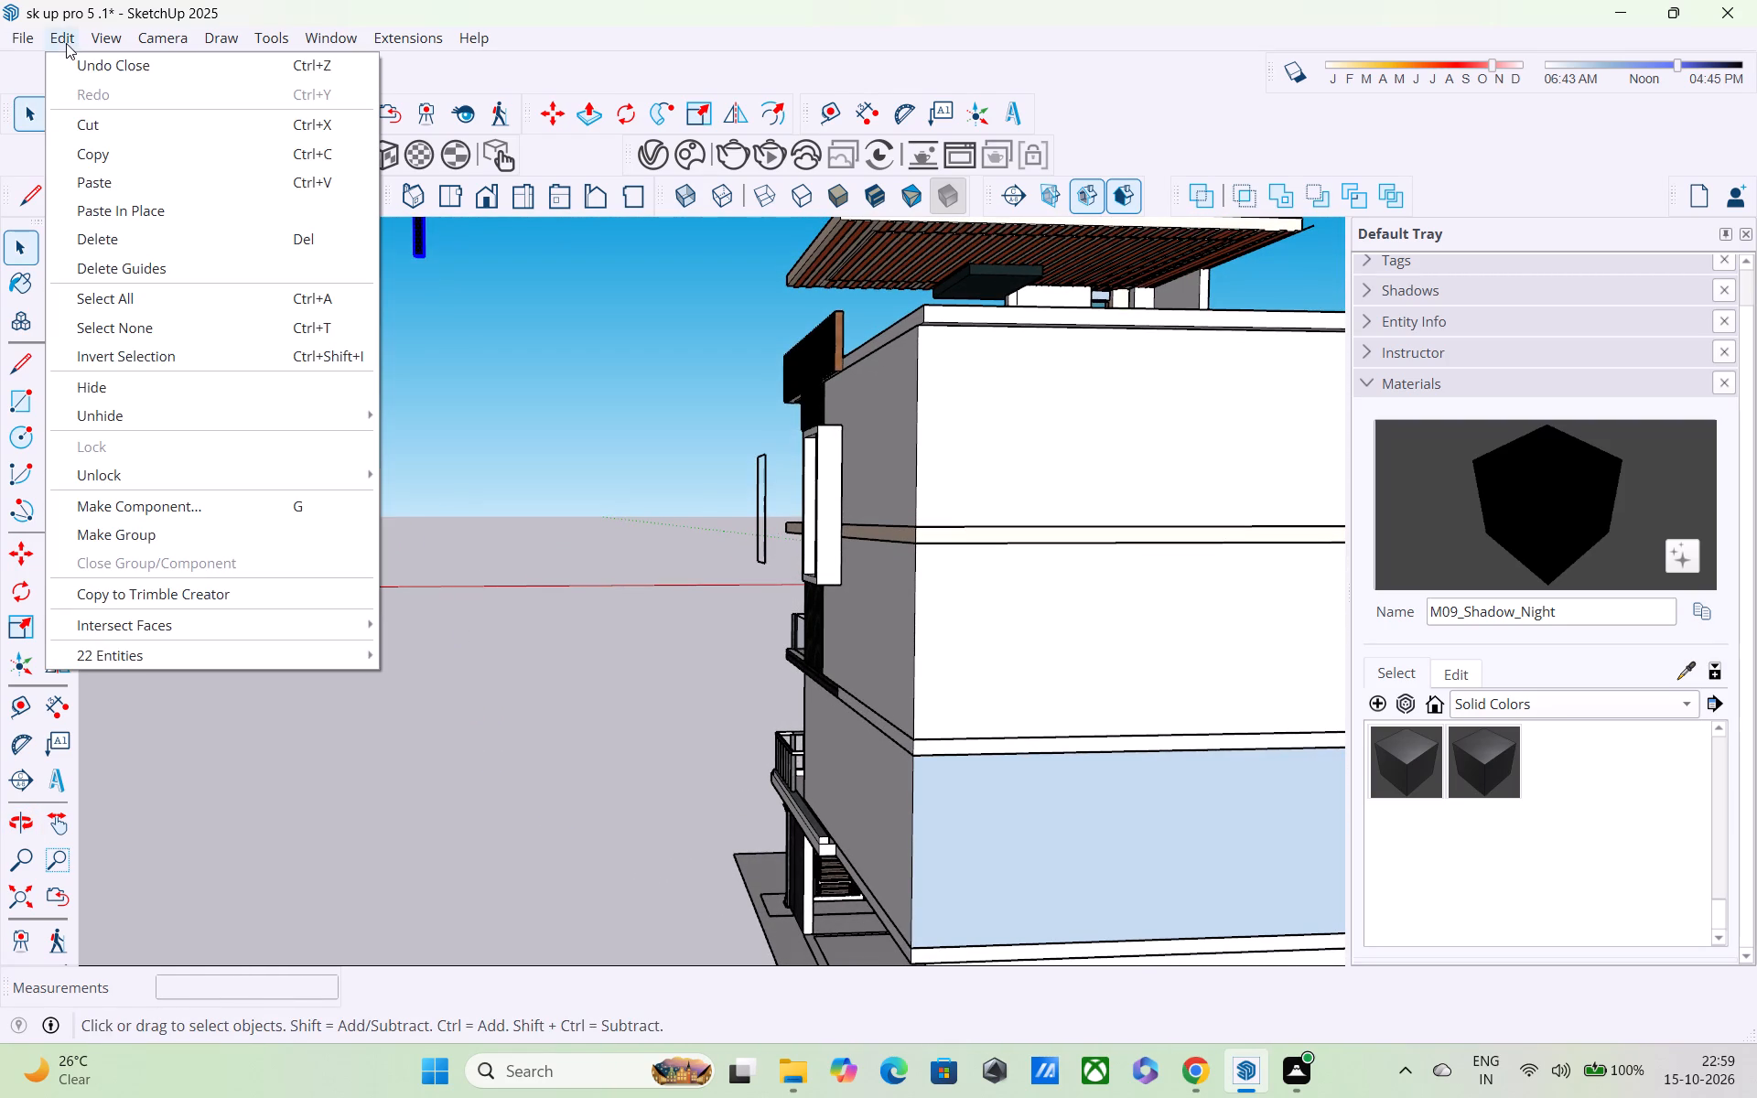
left_click(149, 539)
Move the grouped black post by its top corner from open space to beneath the projecting window frame's outer corner, away from the marble wall.
scroll(400, 379, "down", 1)
middle_click_drag(422, 448, 471, 553)
scroll(479, 506, "up", 4)
scroll(568, 472, "down", 5)
middle_click_drag(614, 469, 641, 478)
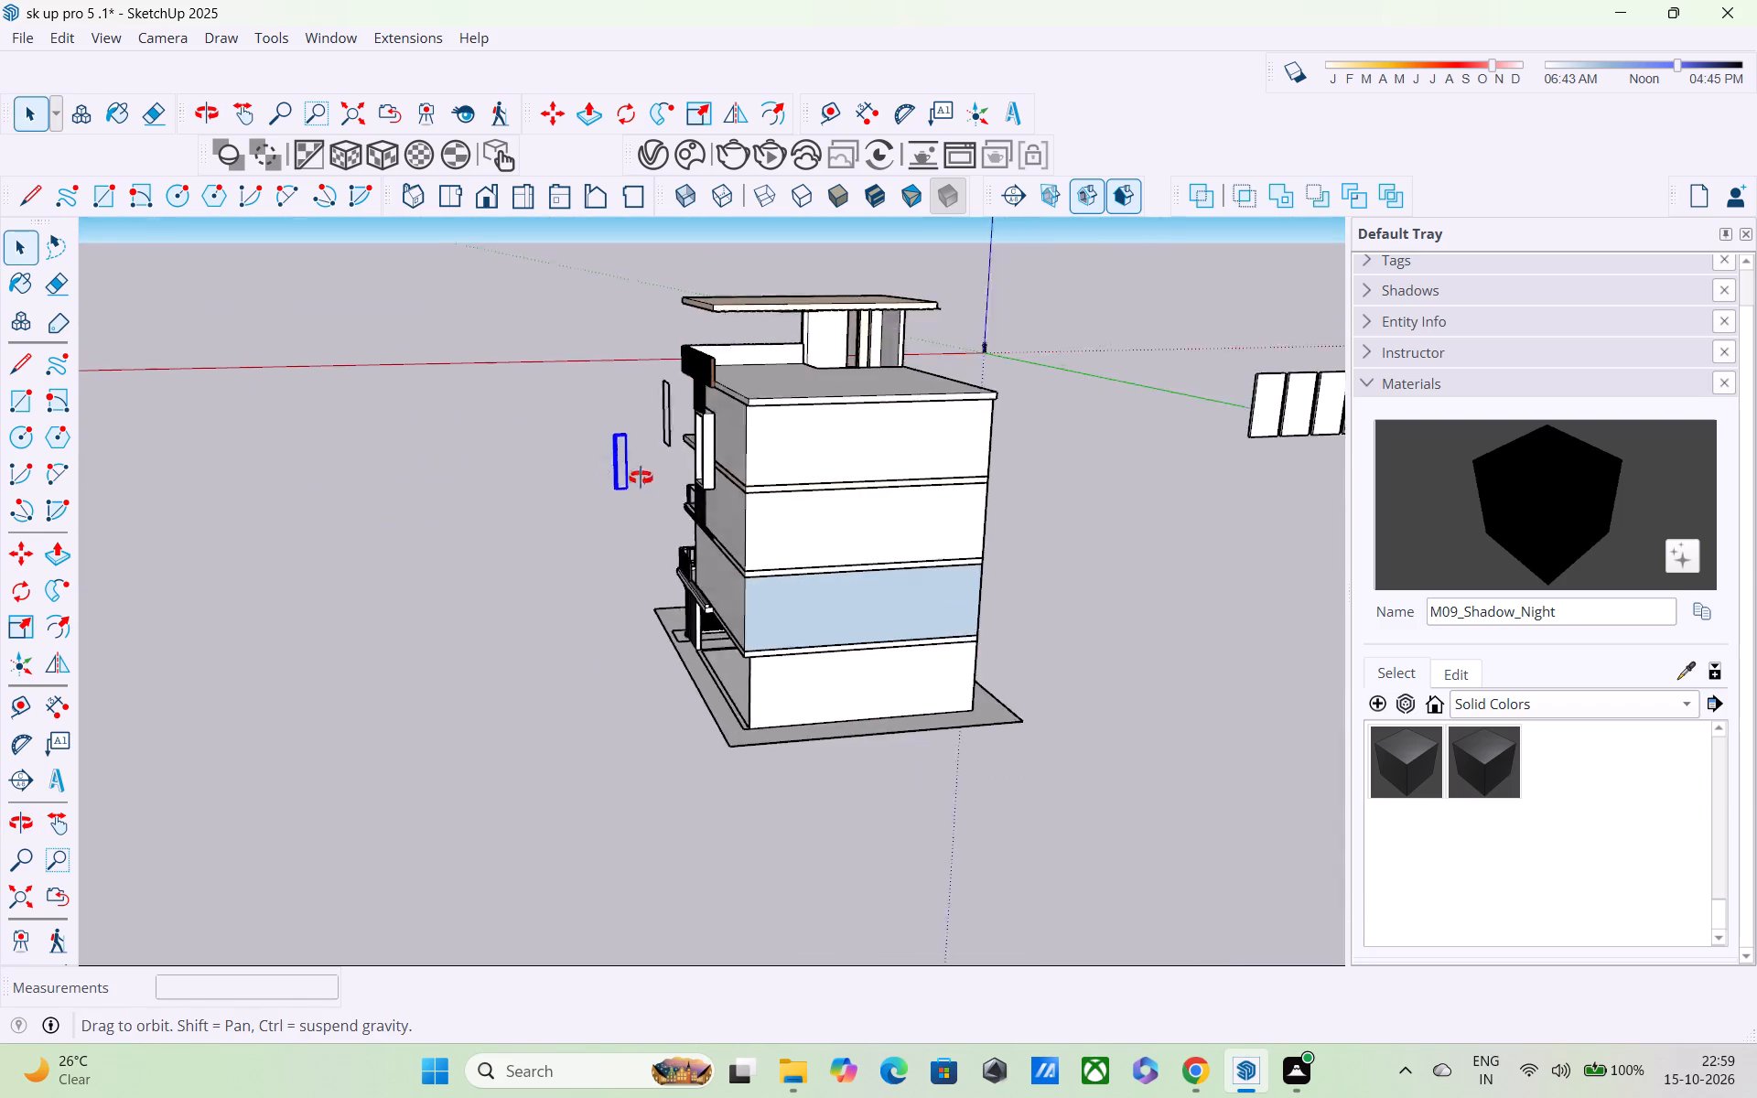
middle_click_drag(641, 478, 884, 482)
scroll(884, 482, "up", 4)
middle_click_drag(846, 444, 771, 513, "shift")
scroll(772, 513, "up", 3)
middle_click_drag(878, 499, 652, 469)
scroll(602, 472, "up", 2)
scroll(548, 472, "down", 4)
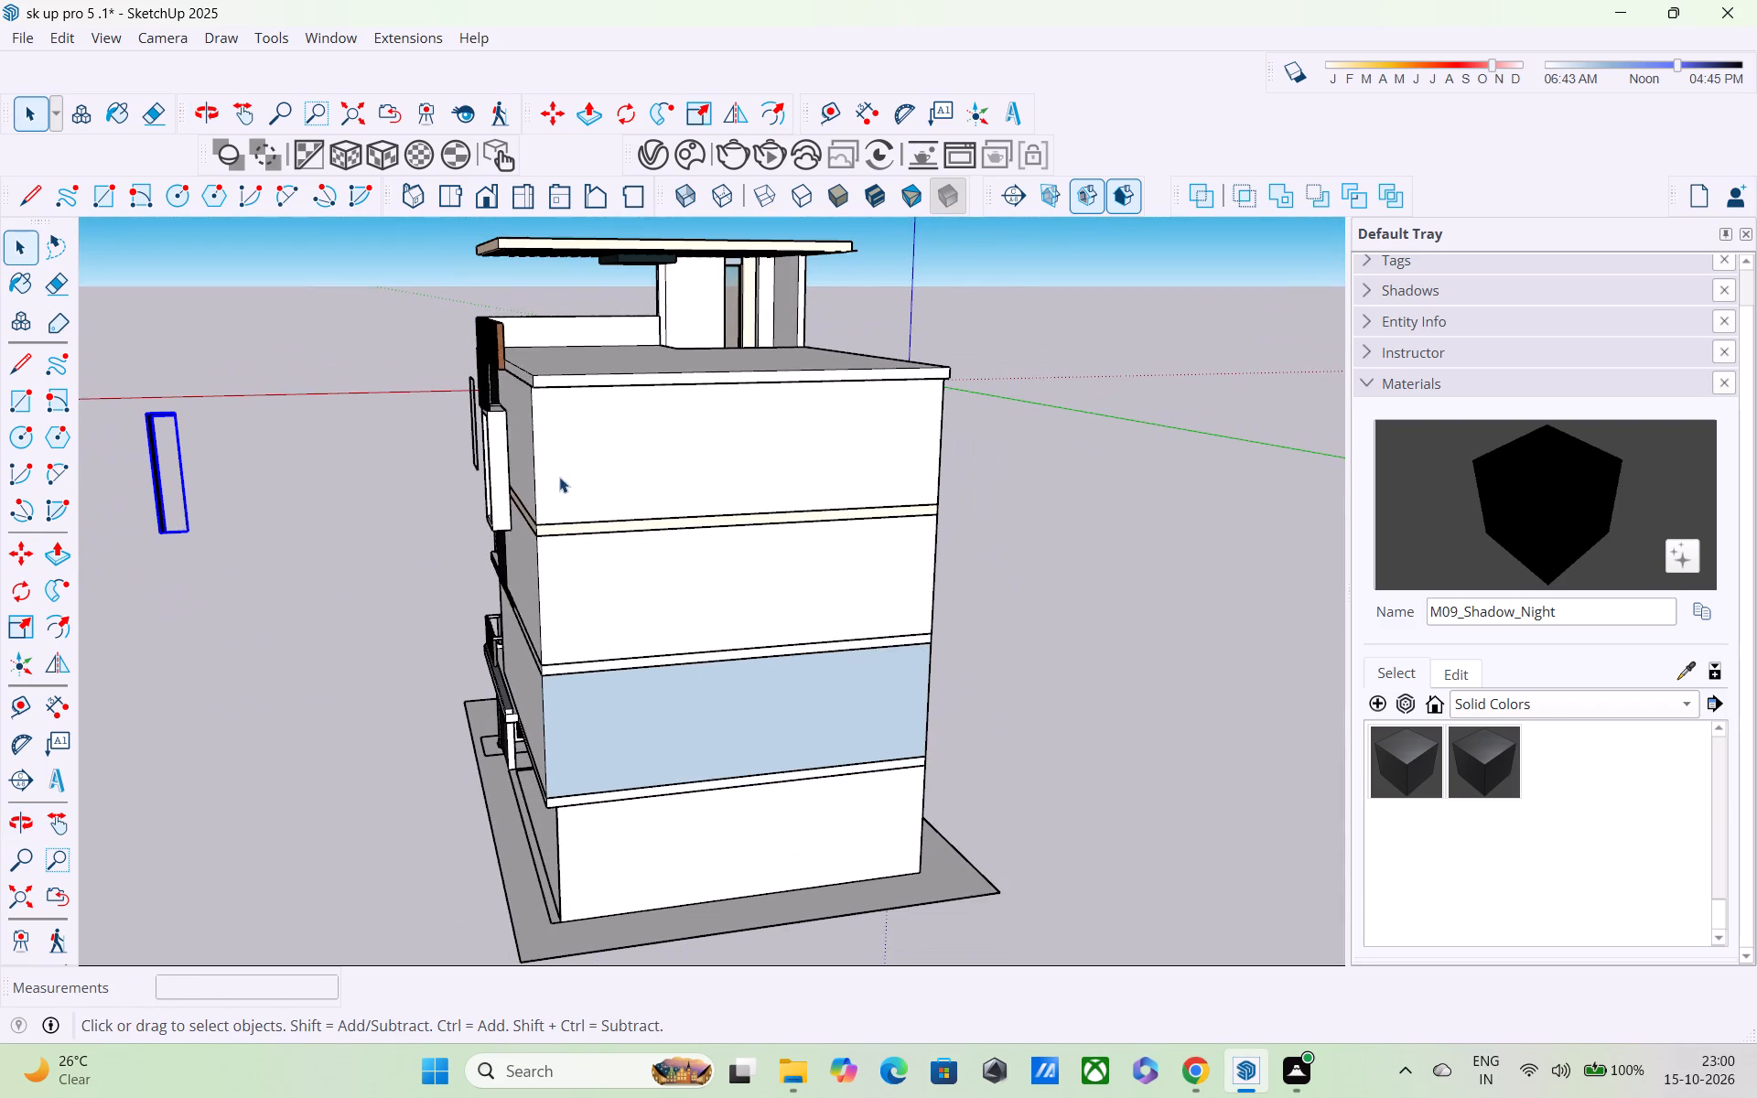
key("space")
left_click(205, 408)
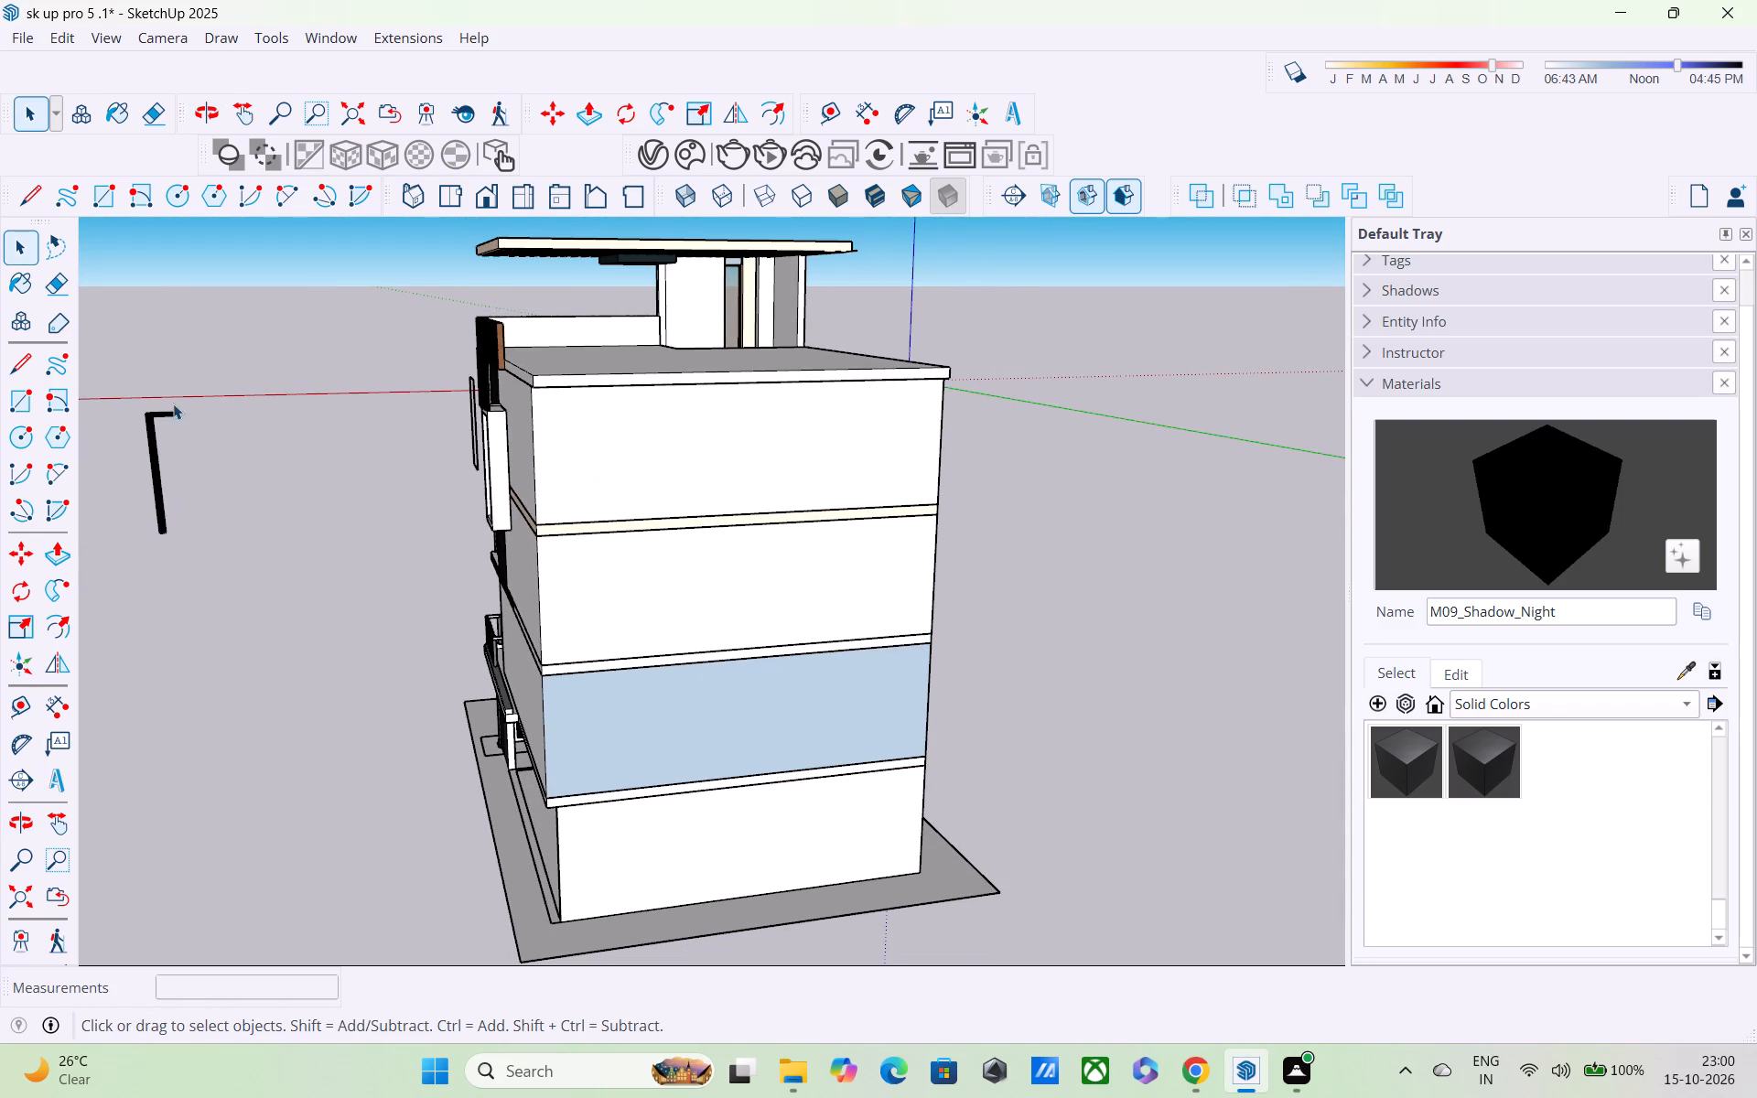
left_click(167, 414)
key("m")
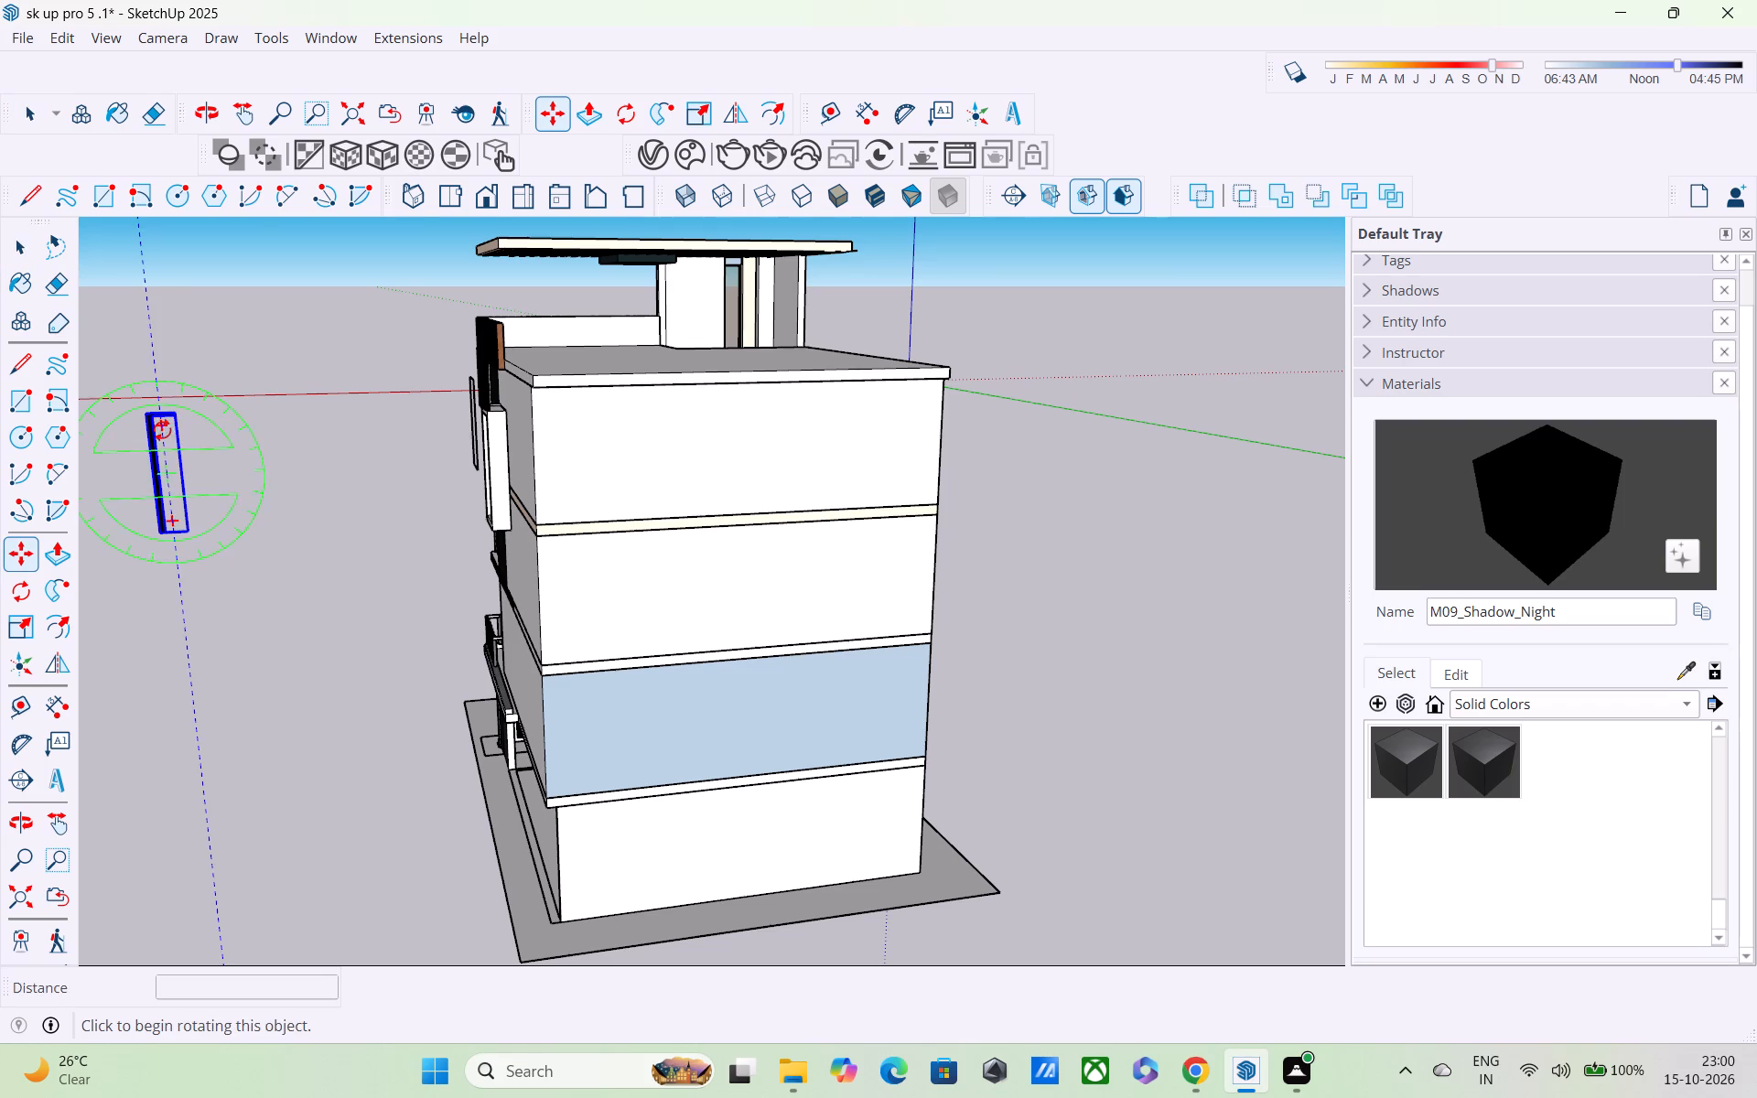
scroll(162, 430, "up", 4)
scroll(178, 404, "down", 5)
scroll(196, 365, "up", 4)
scroll(194, 382, "down", 2)
left_click(200, 408)
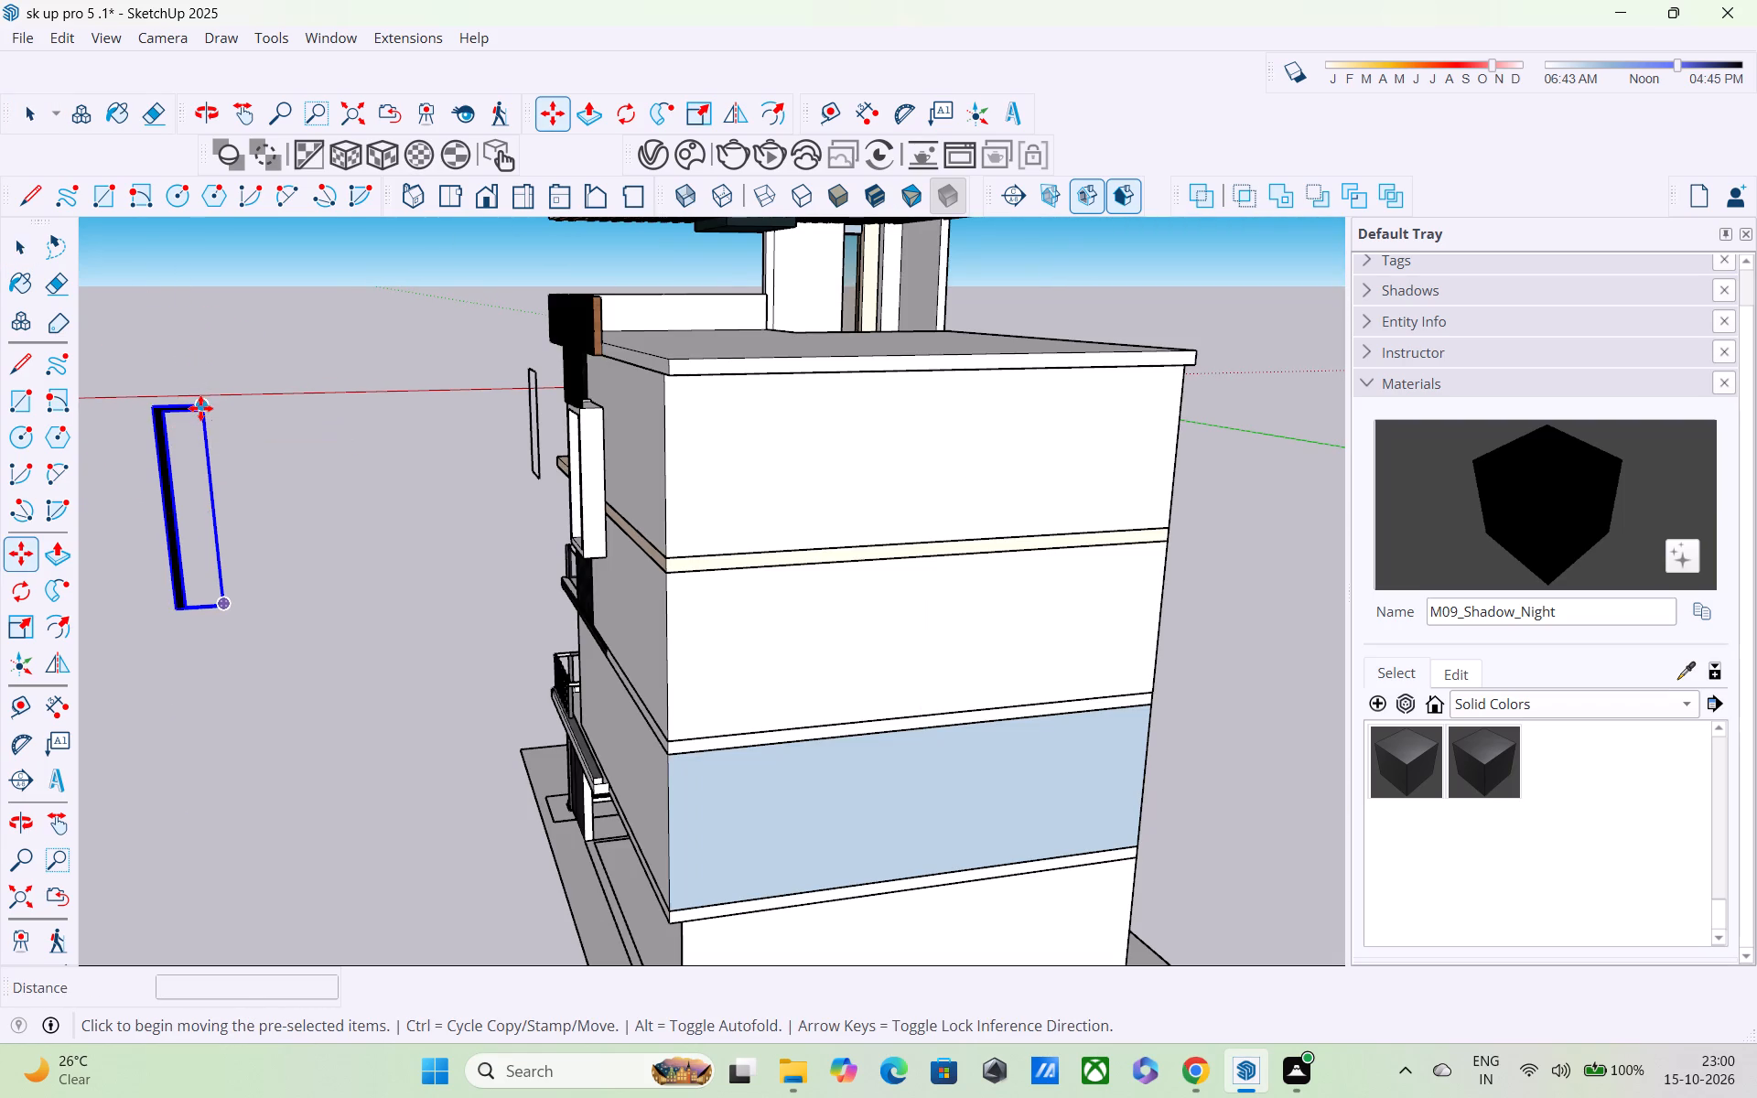
scroll(442, 484, "down", 3)
middle_click_drag(525, 490, 874, 368)
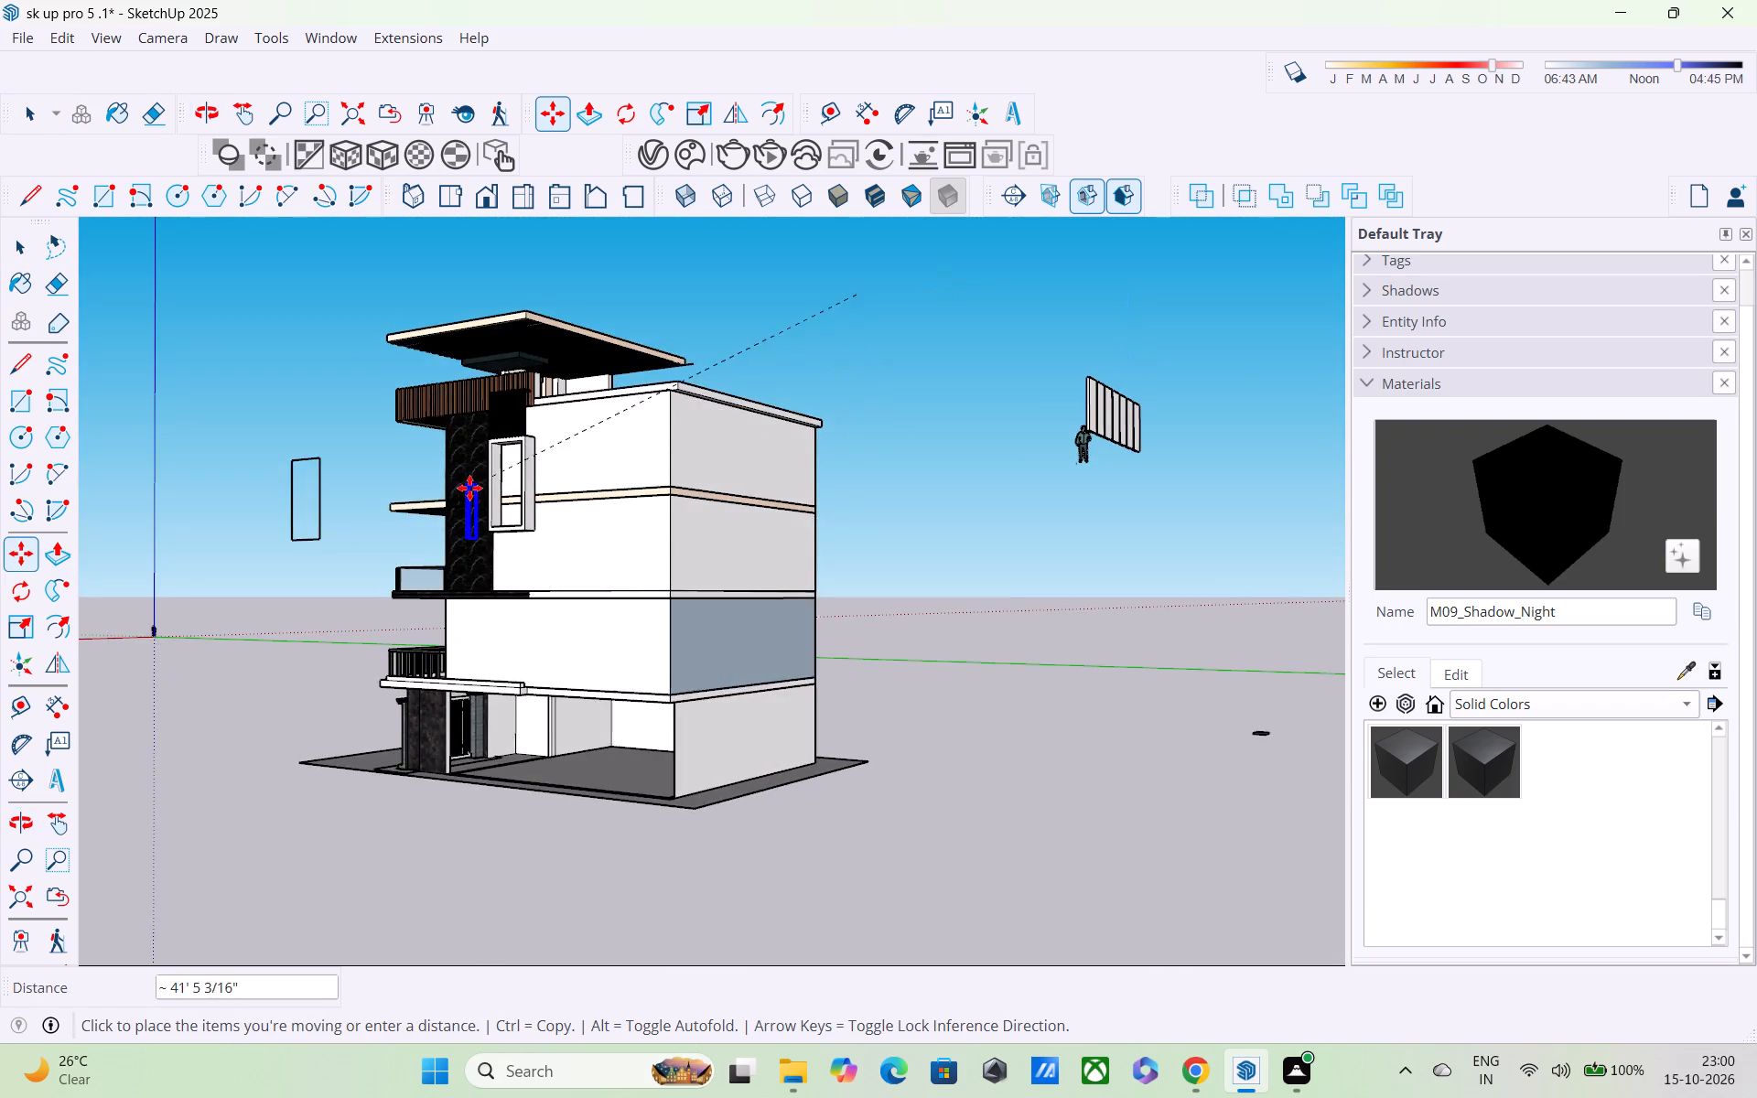
scroll(464, 498, "up", 5)
scroll(536, 540, "up", 12)
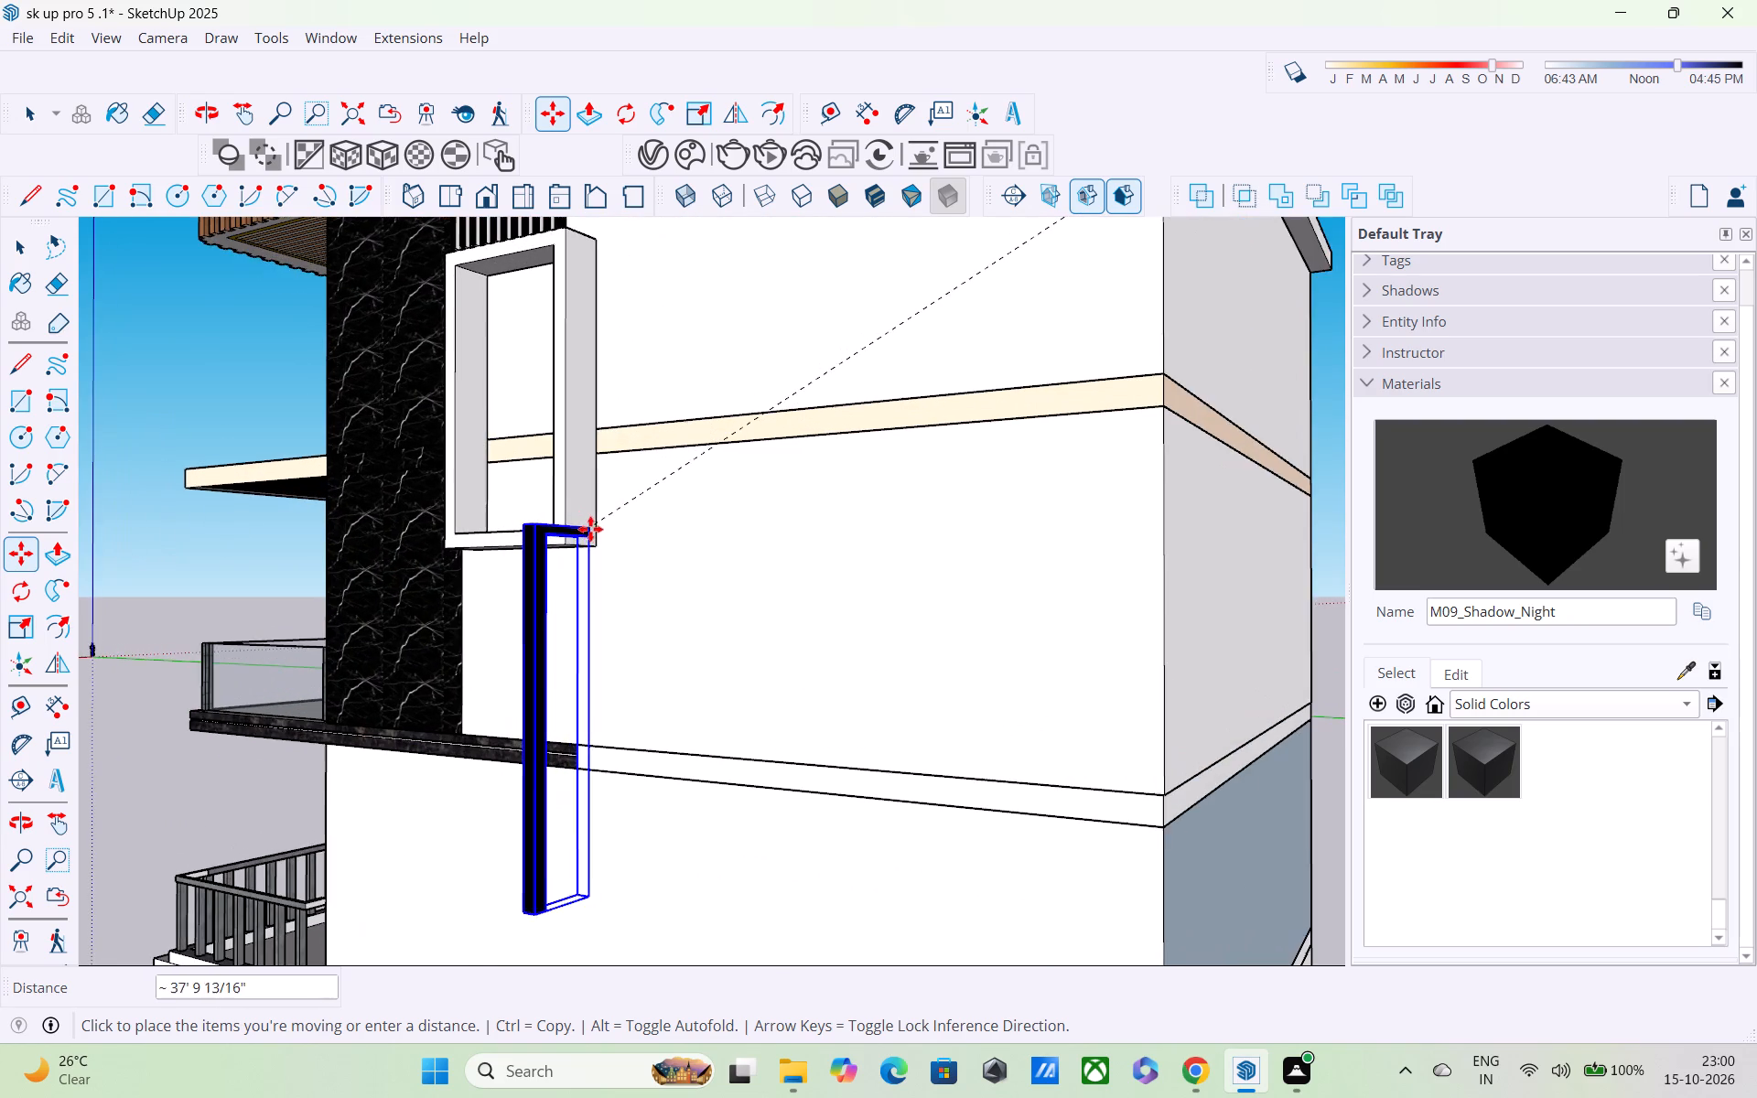
scroll(590, 535, "up", 7)
middle_click_drag(578, 538, 685, 423)
scroll(648, 448, "down", 6)
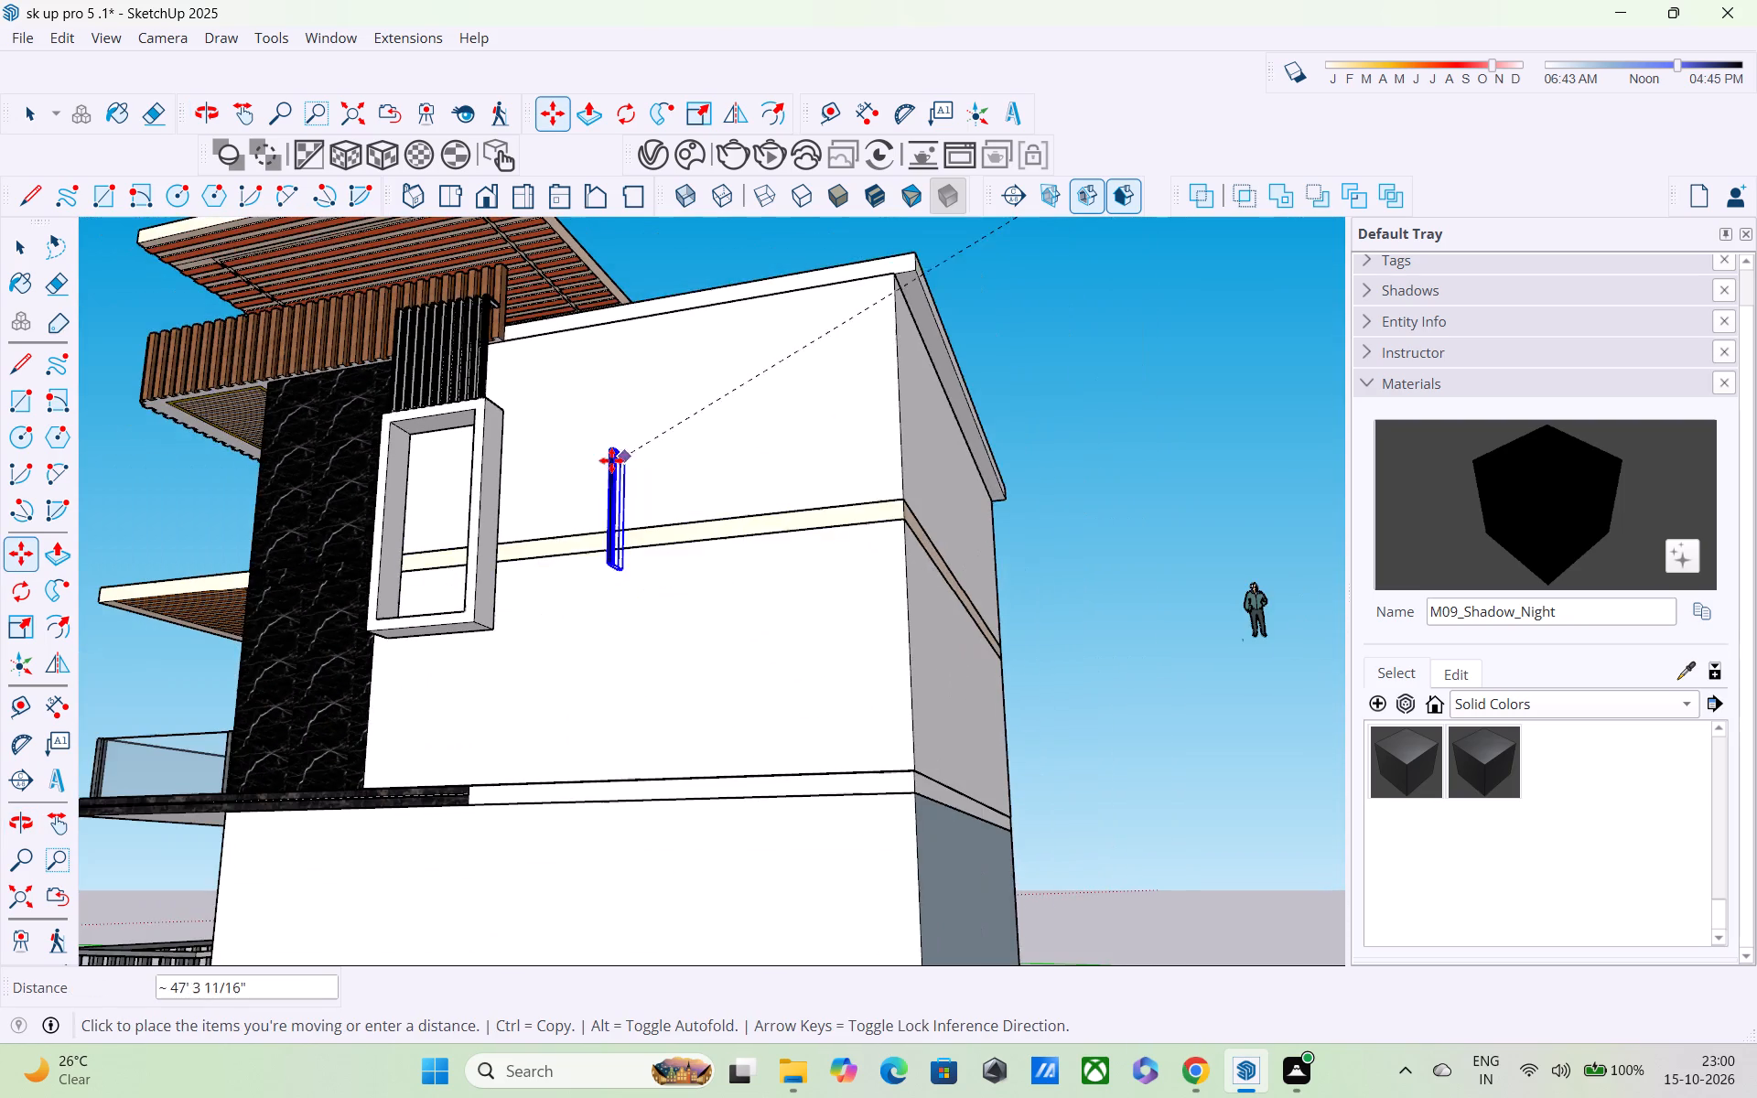
scroll(574, 461, "down", 2)
middle_click_drag(517, 438, 775, 384, "shift")
scroll(690, 522, "up", 4)
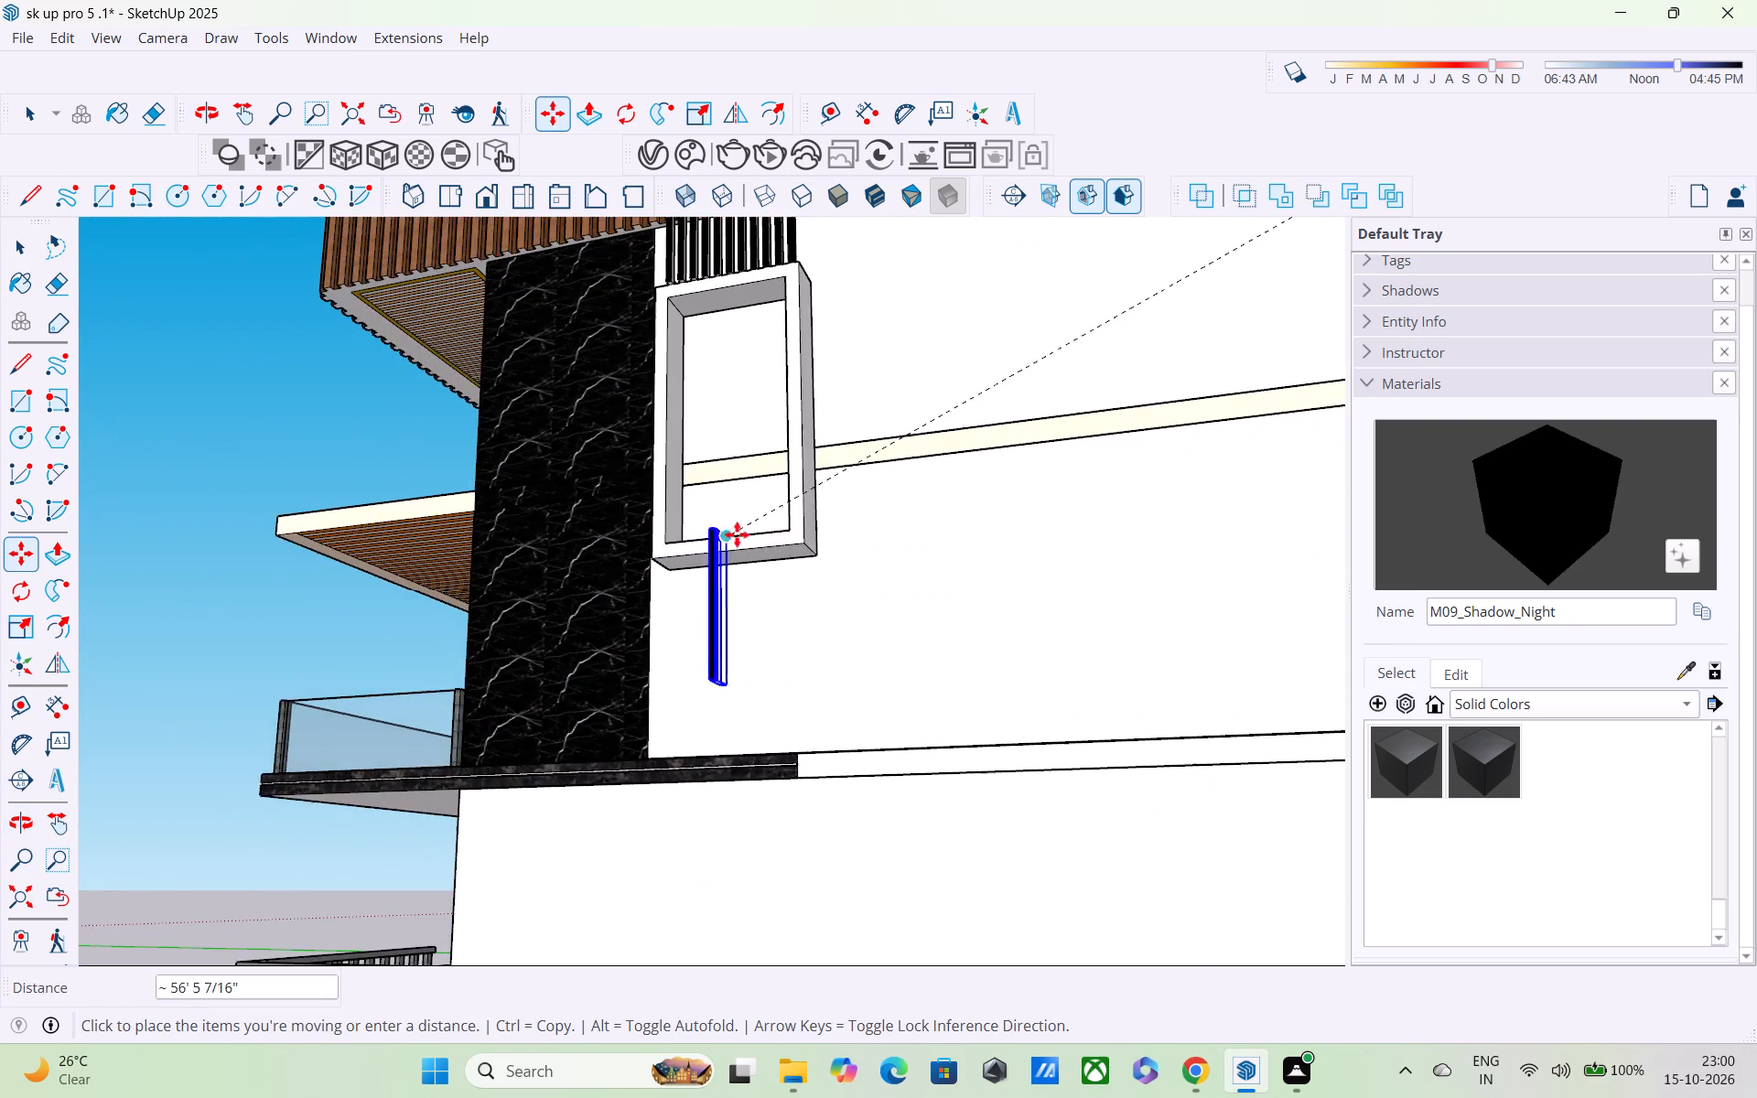
scroll(797, 554, "up", 5)
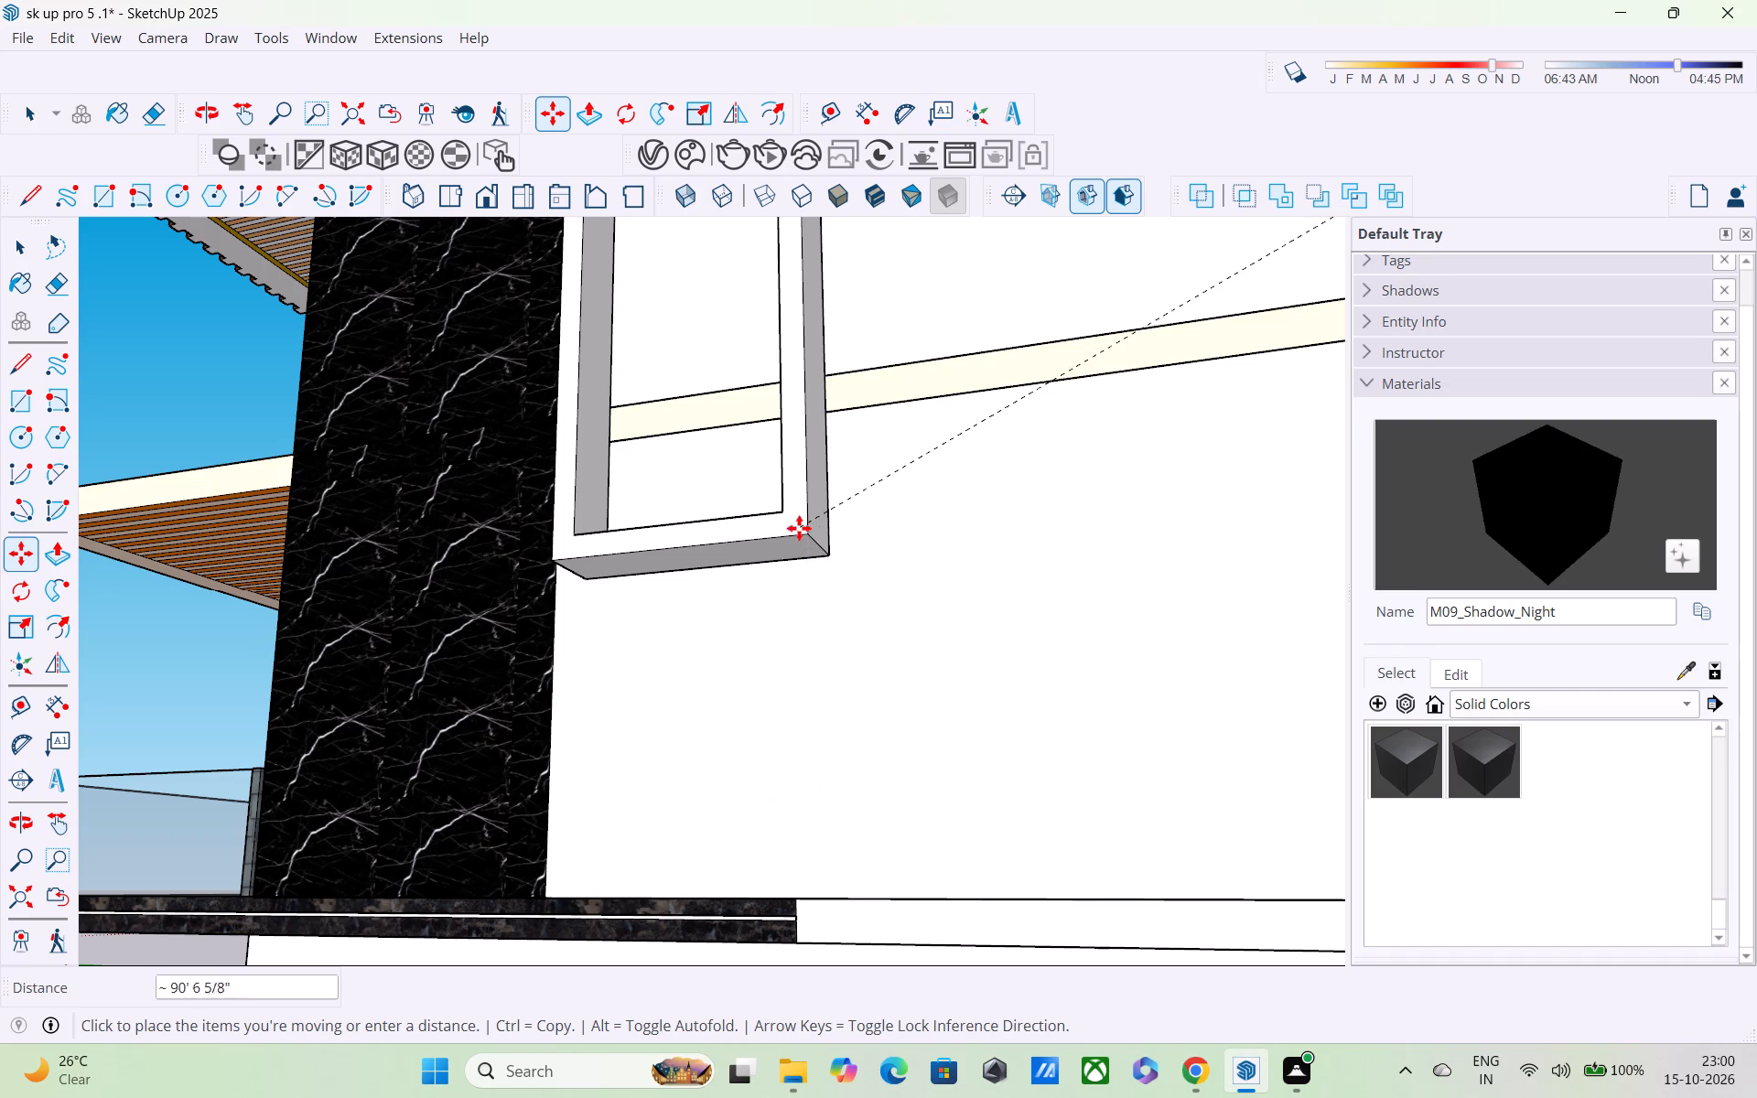
middle_click_drag(796, 526, 1077, 626)
middle_click_drag(941, 610, 960, 610)
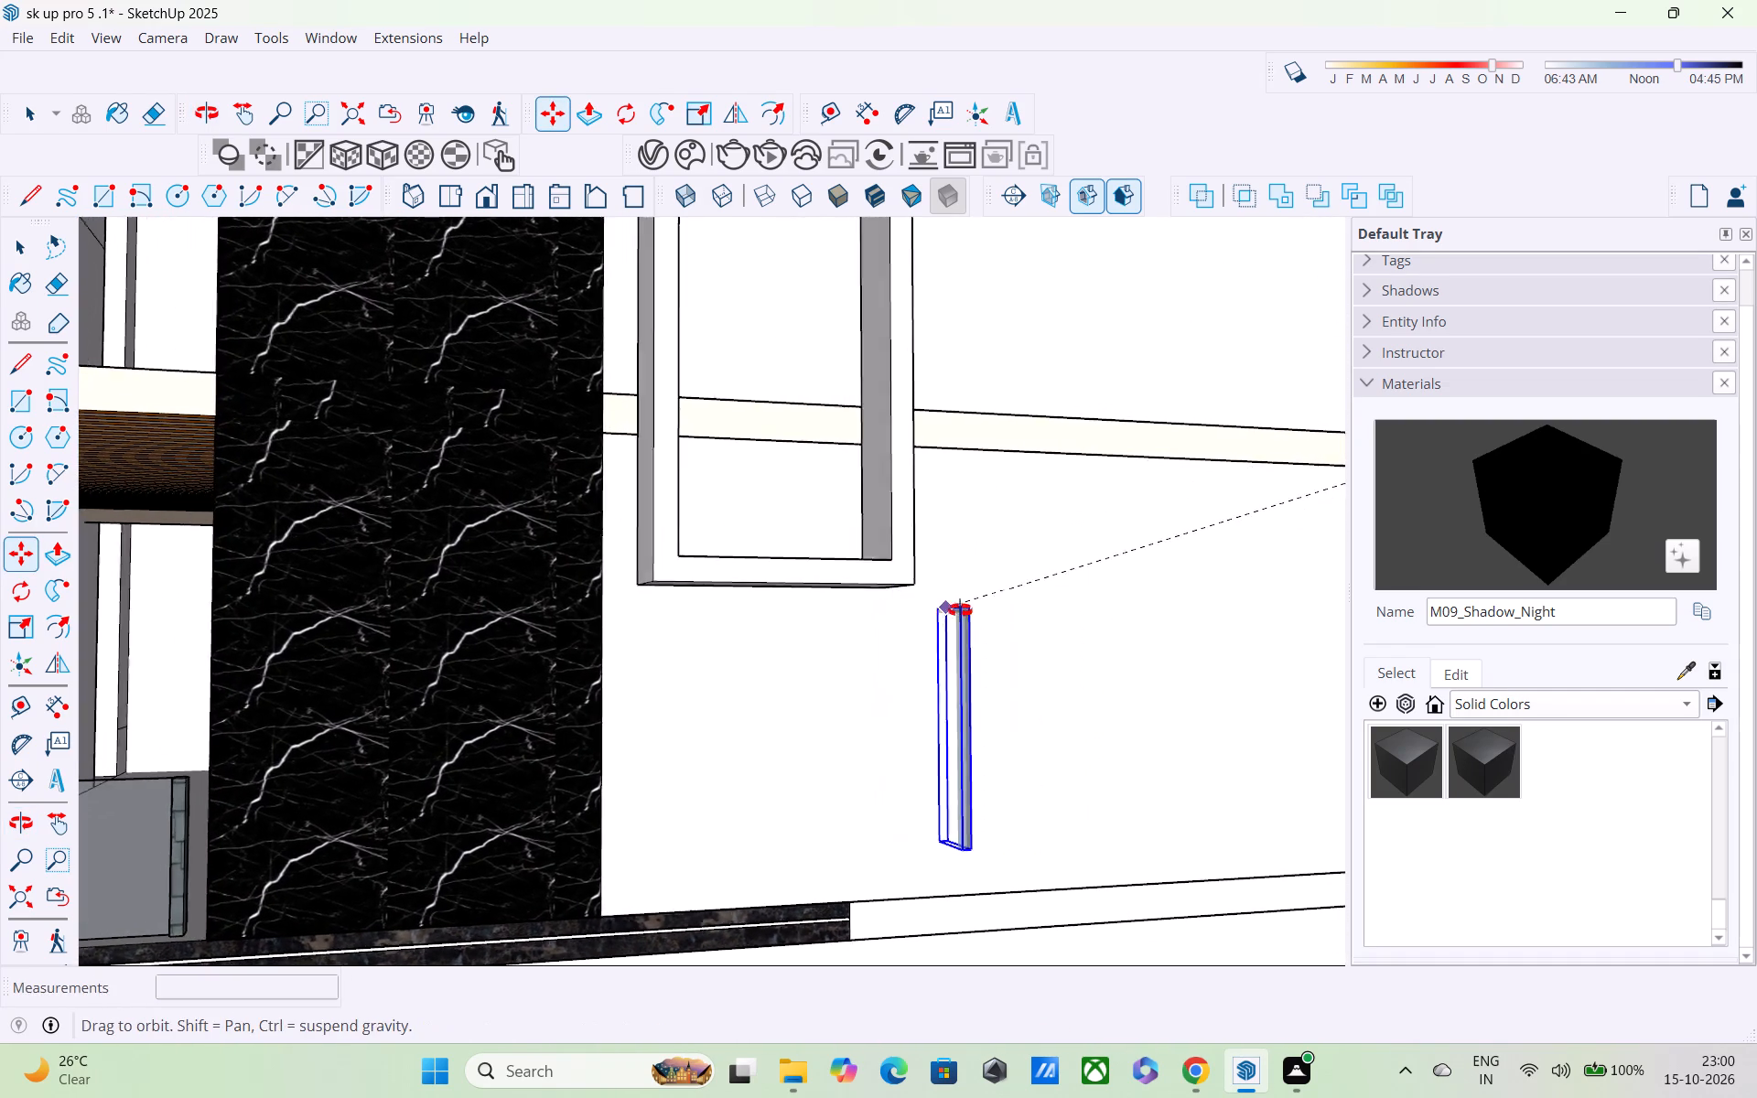
middle_click_drag(960, 610, 1138, 598)
scroll(1064, 593, "up", 6)
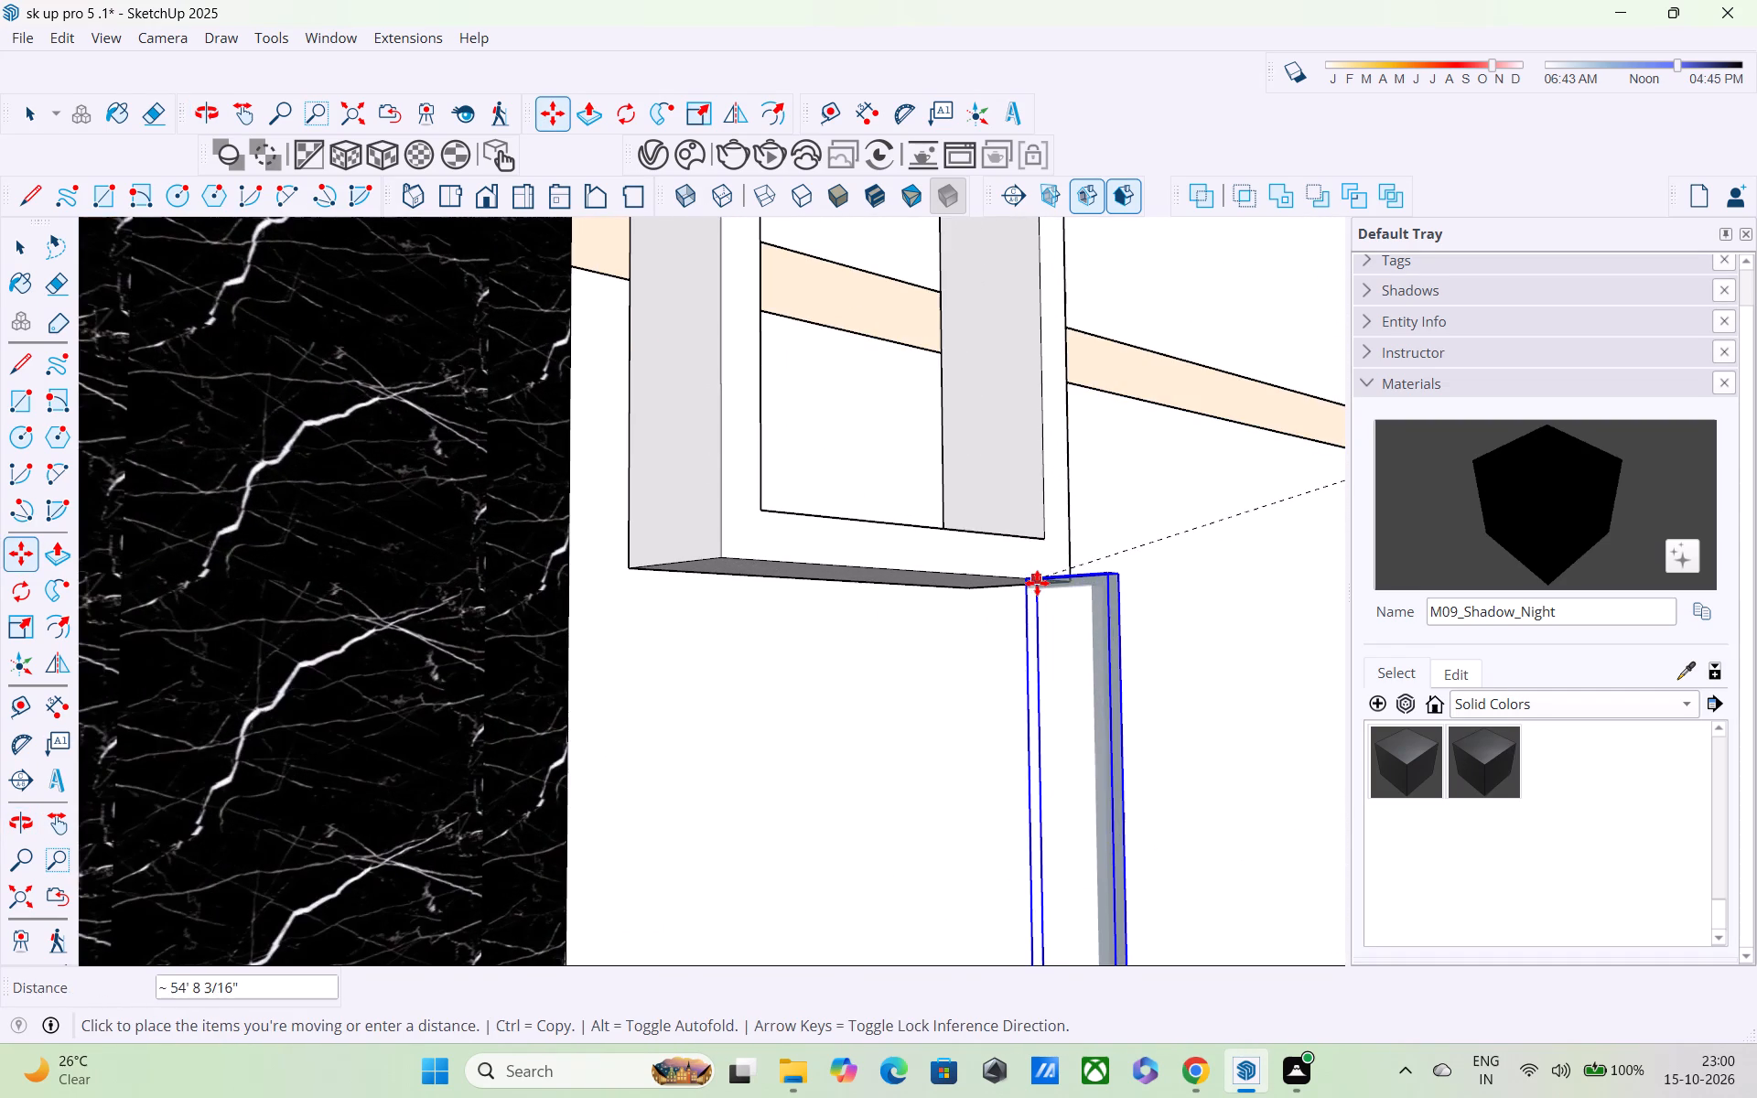
scroll(1026, 579, "up", 10)
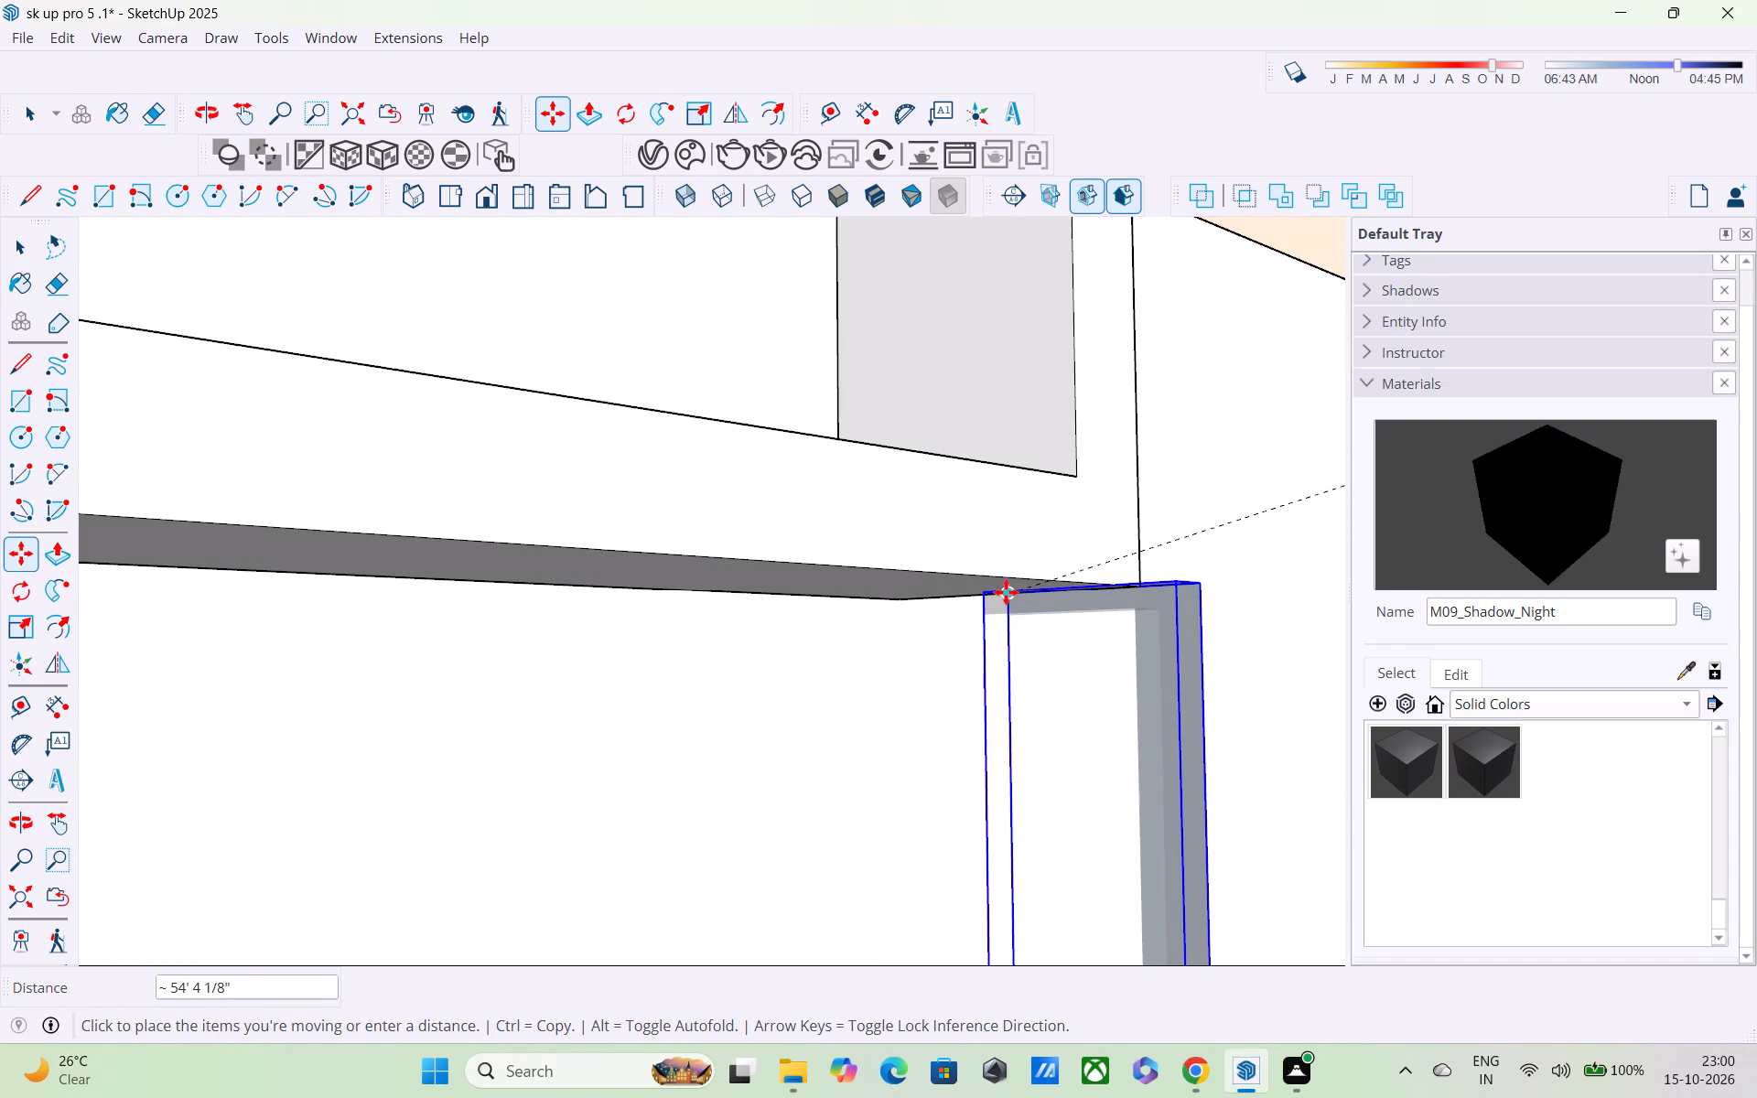
scroll(1006, 591, "up", 3)
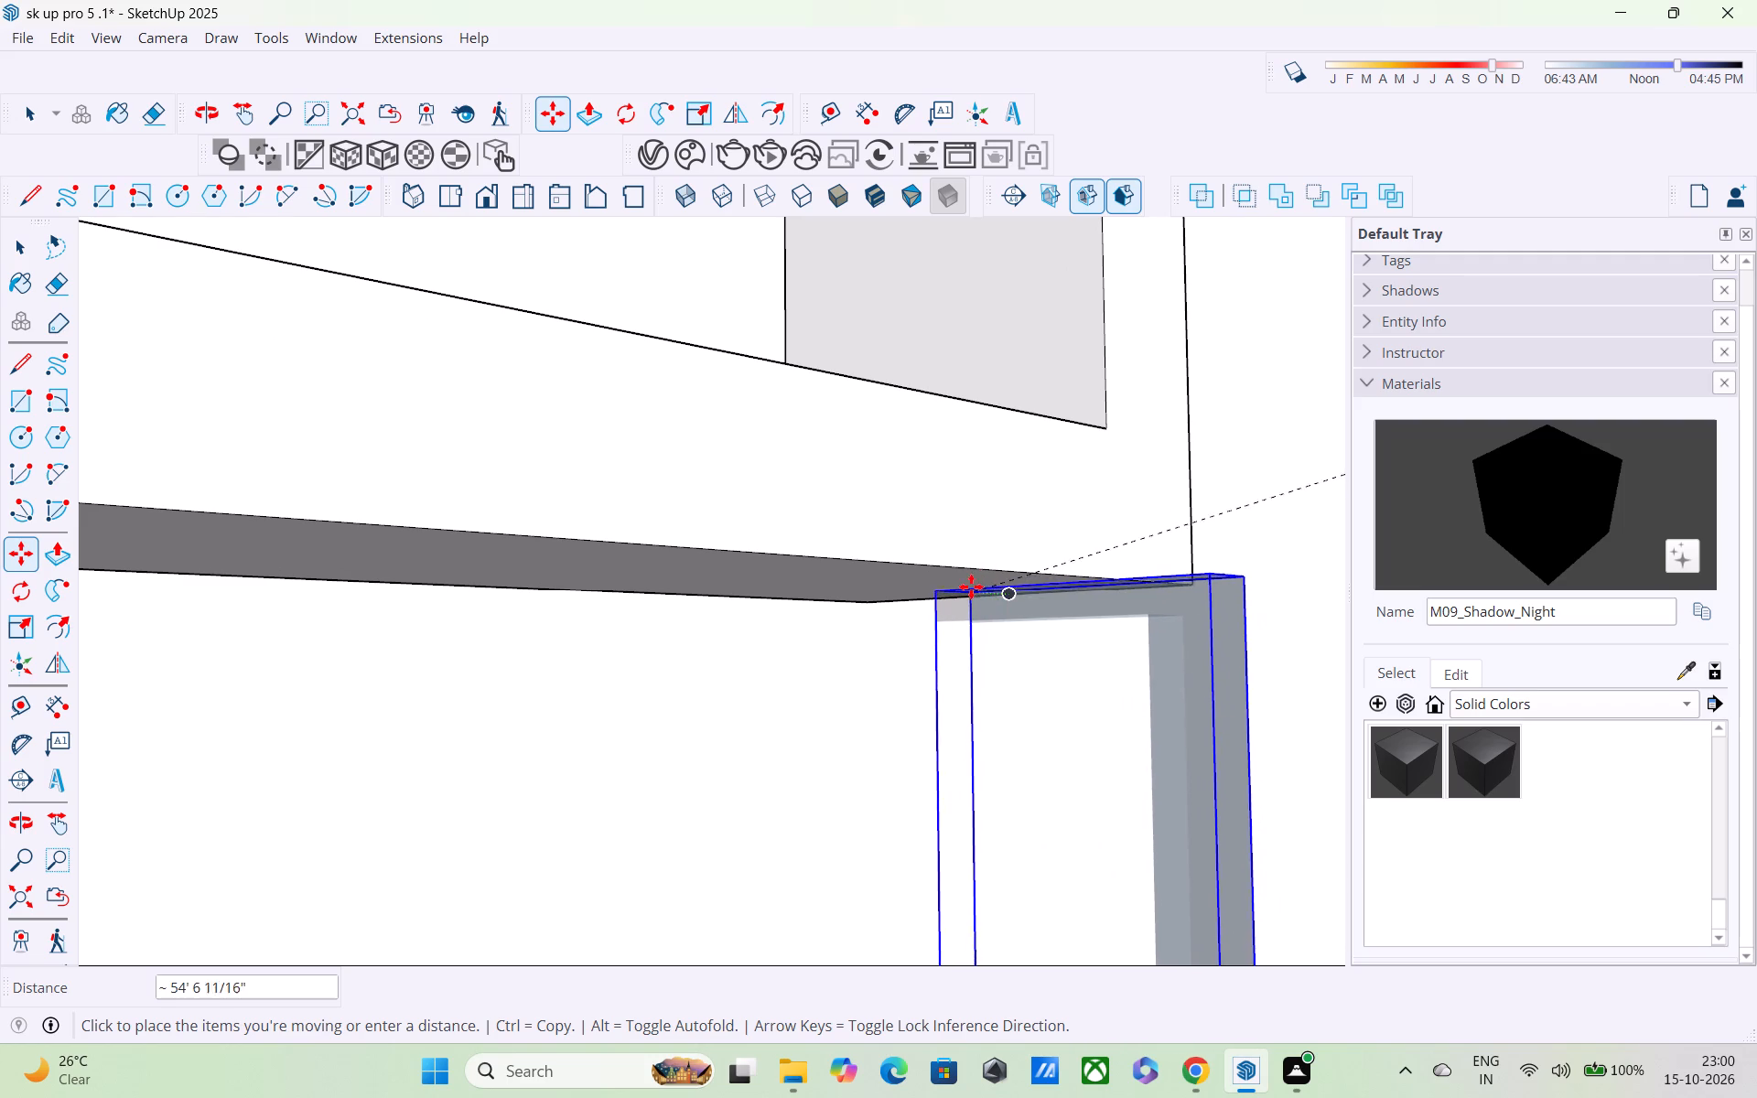
middle_click_drag(947, 576, 278, 560)
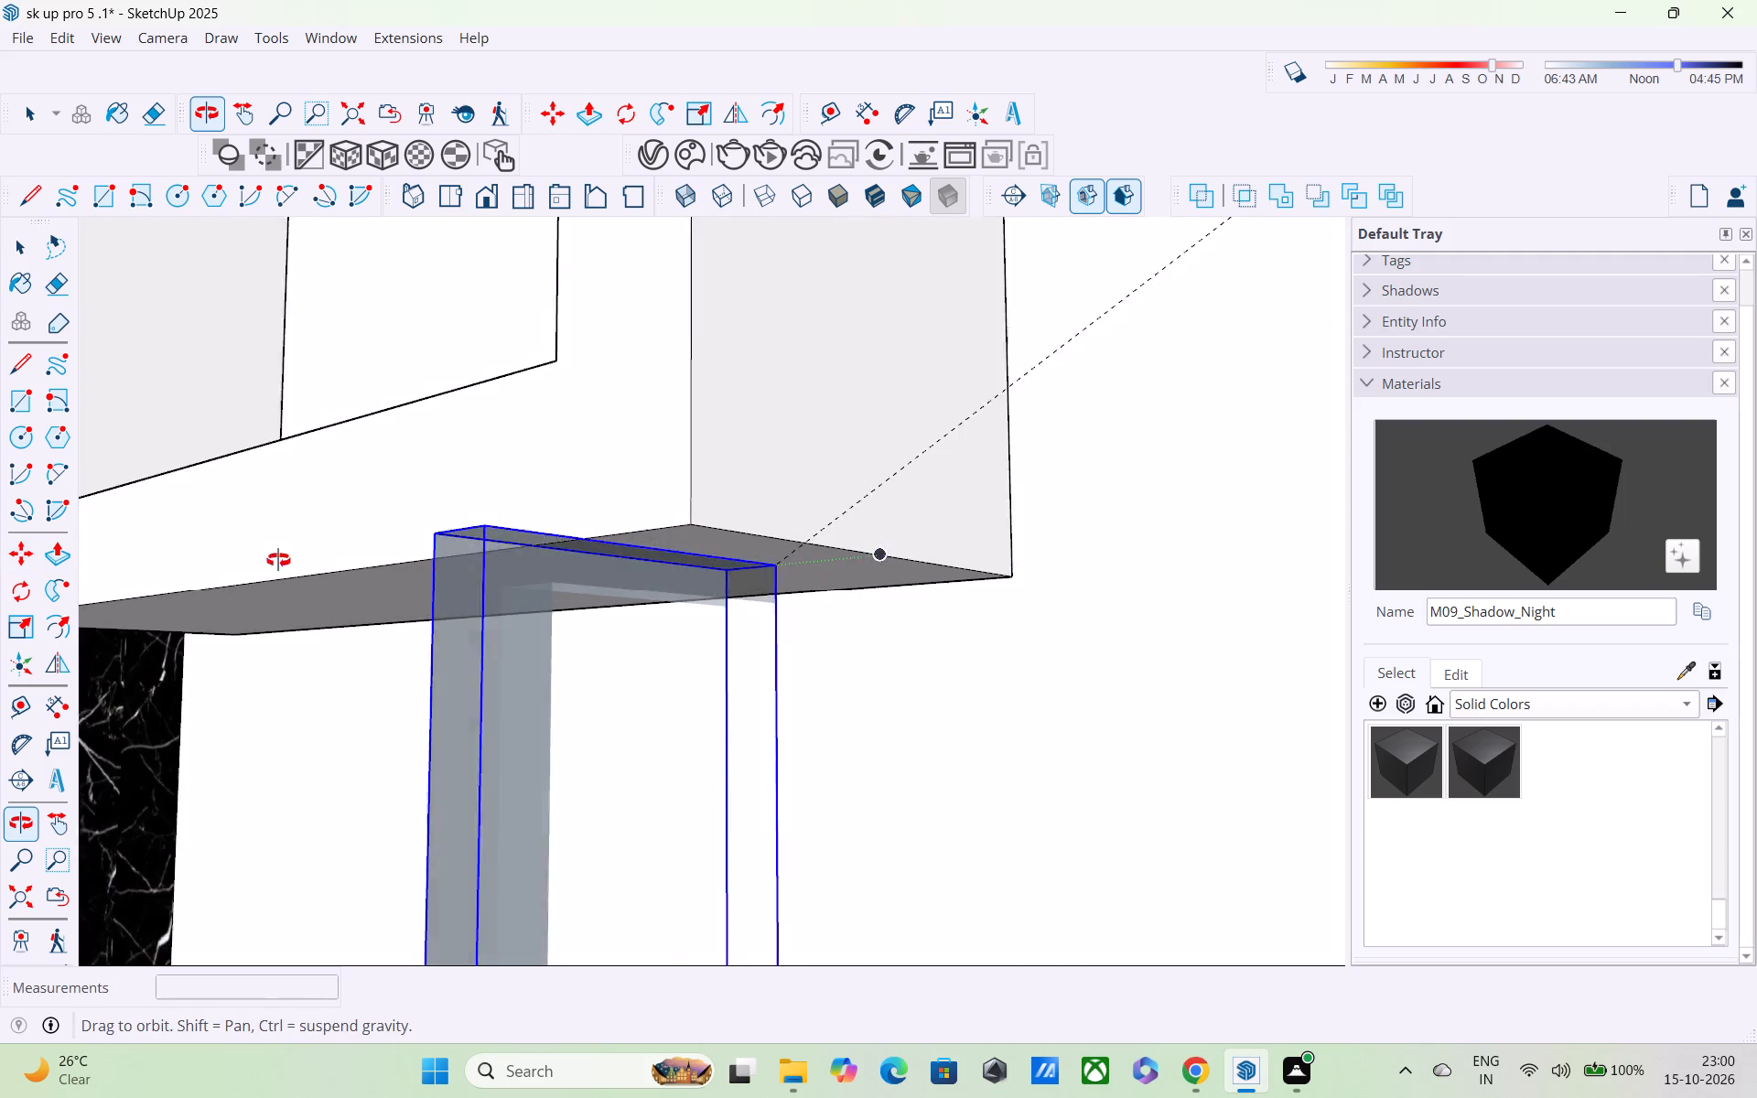
middle_click_drag(278, 560, 275, 560)
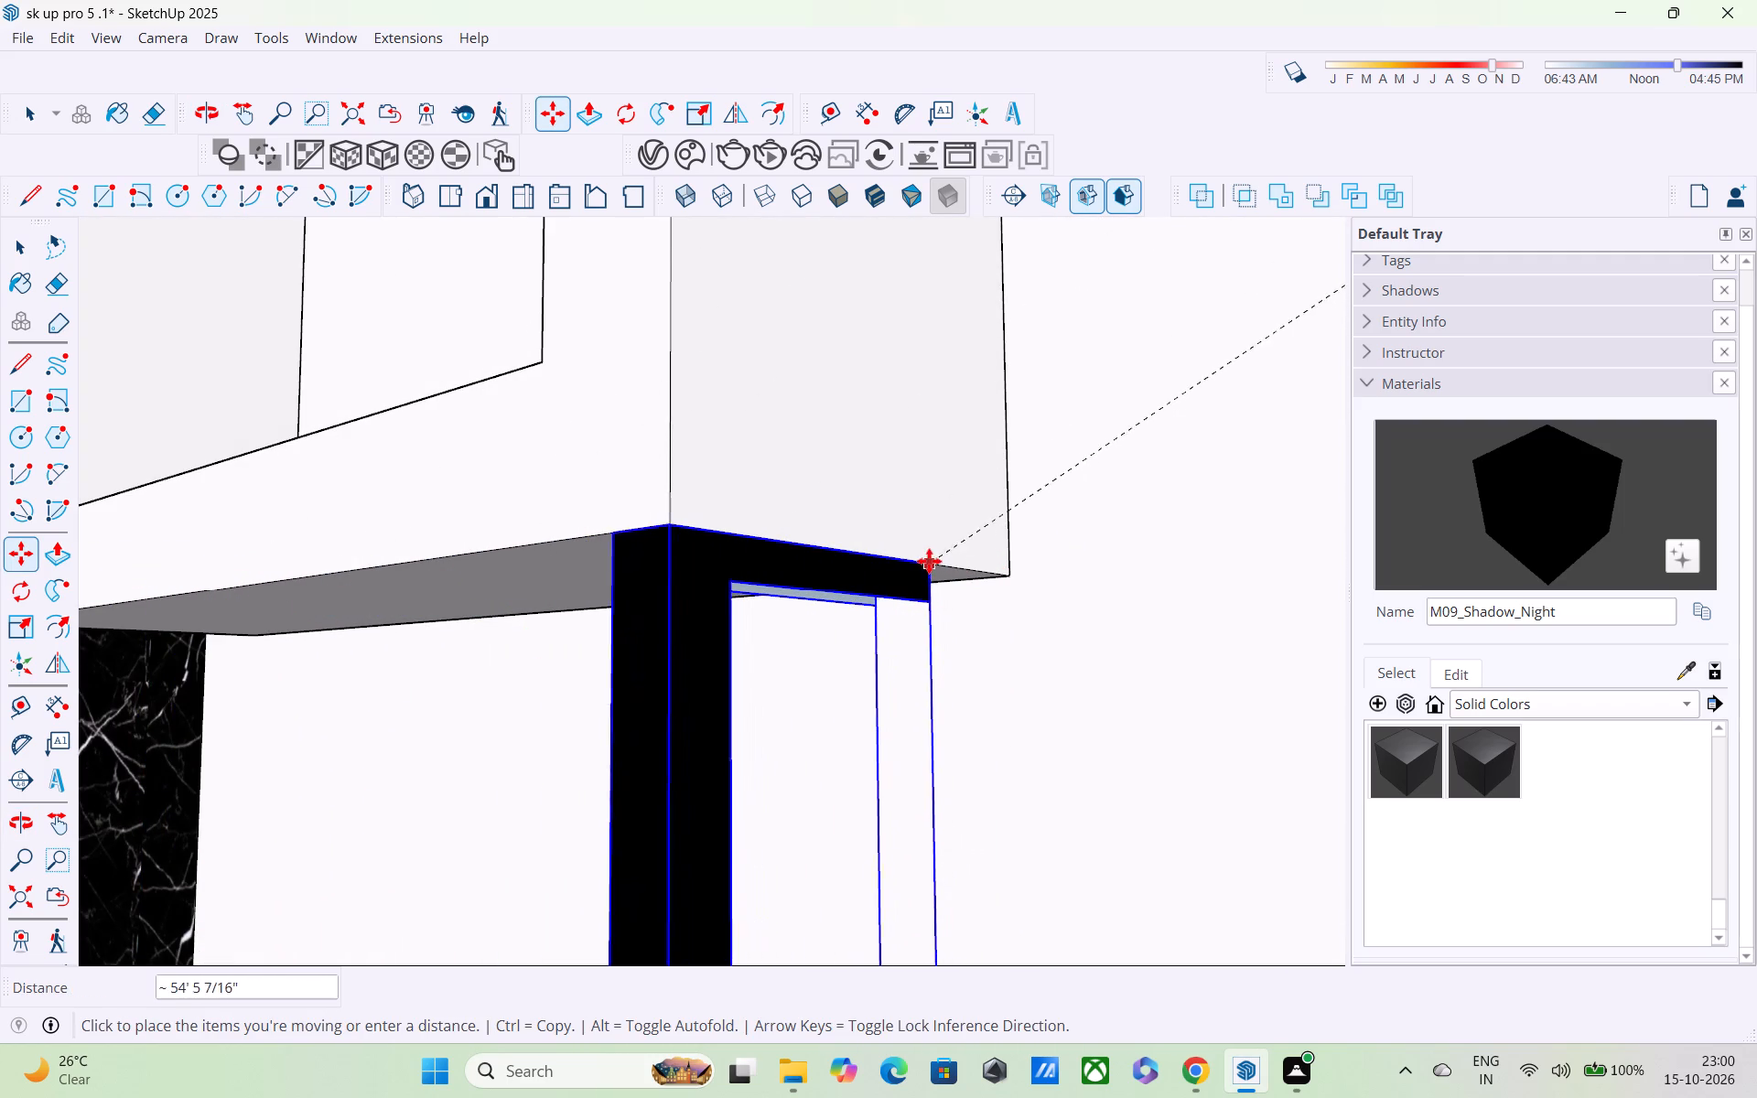
left_click(889, 557)
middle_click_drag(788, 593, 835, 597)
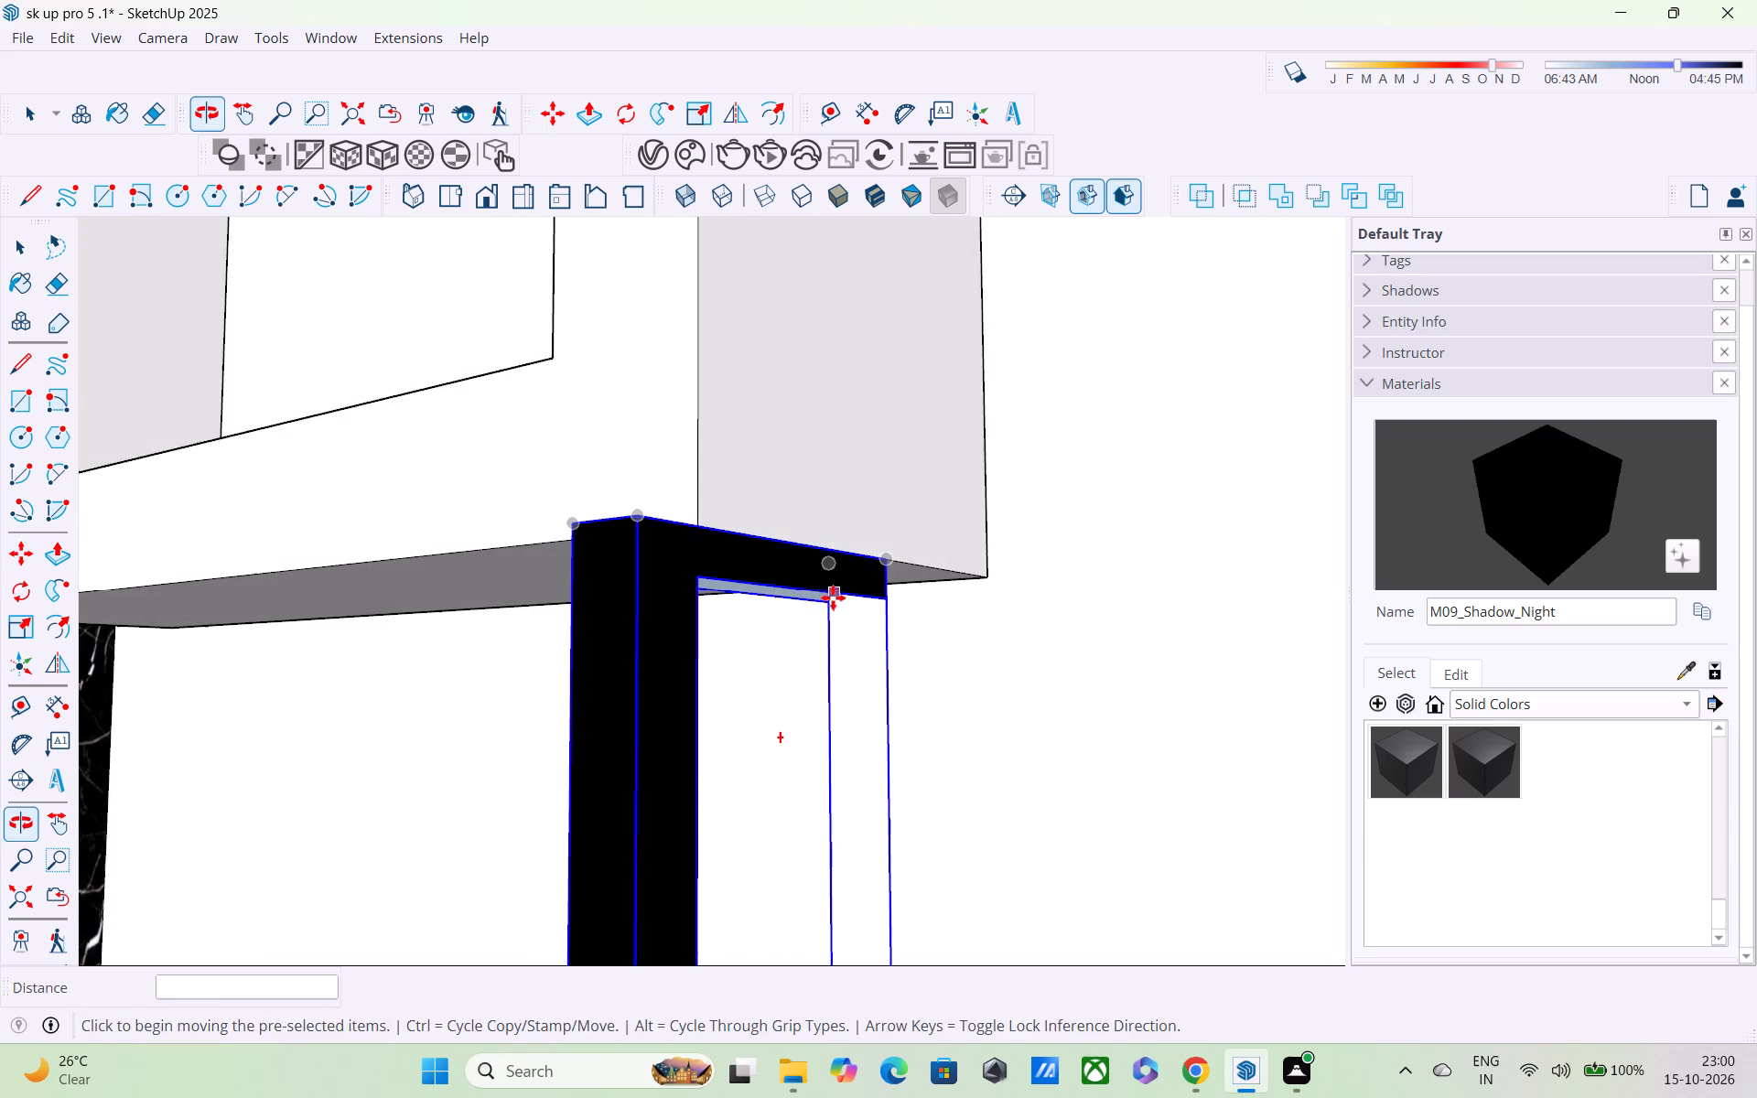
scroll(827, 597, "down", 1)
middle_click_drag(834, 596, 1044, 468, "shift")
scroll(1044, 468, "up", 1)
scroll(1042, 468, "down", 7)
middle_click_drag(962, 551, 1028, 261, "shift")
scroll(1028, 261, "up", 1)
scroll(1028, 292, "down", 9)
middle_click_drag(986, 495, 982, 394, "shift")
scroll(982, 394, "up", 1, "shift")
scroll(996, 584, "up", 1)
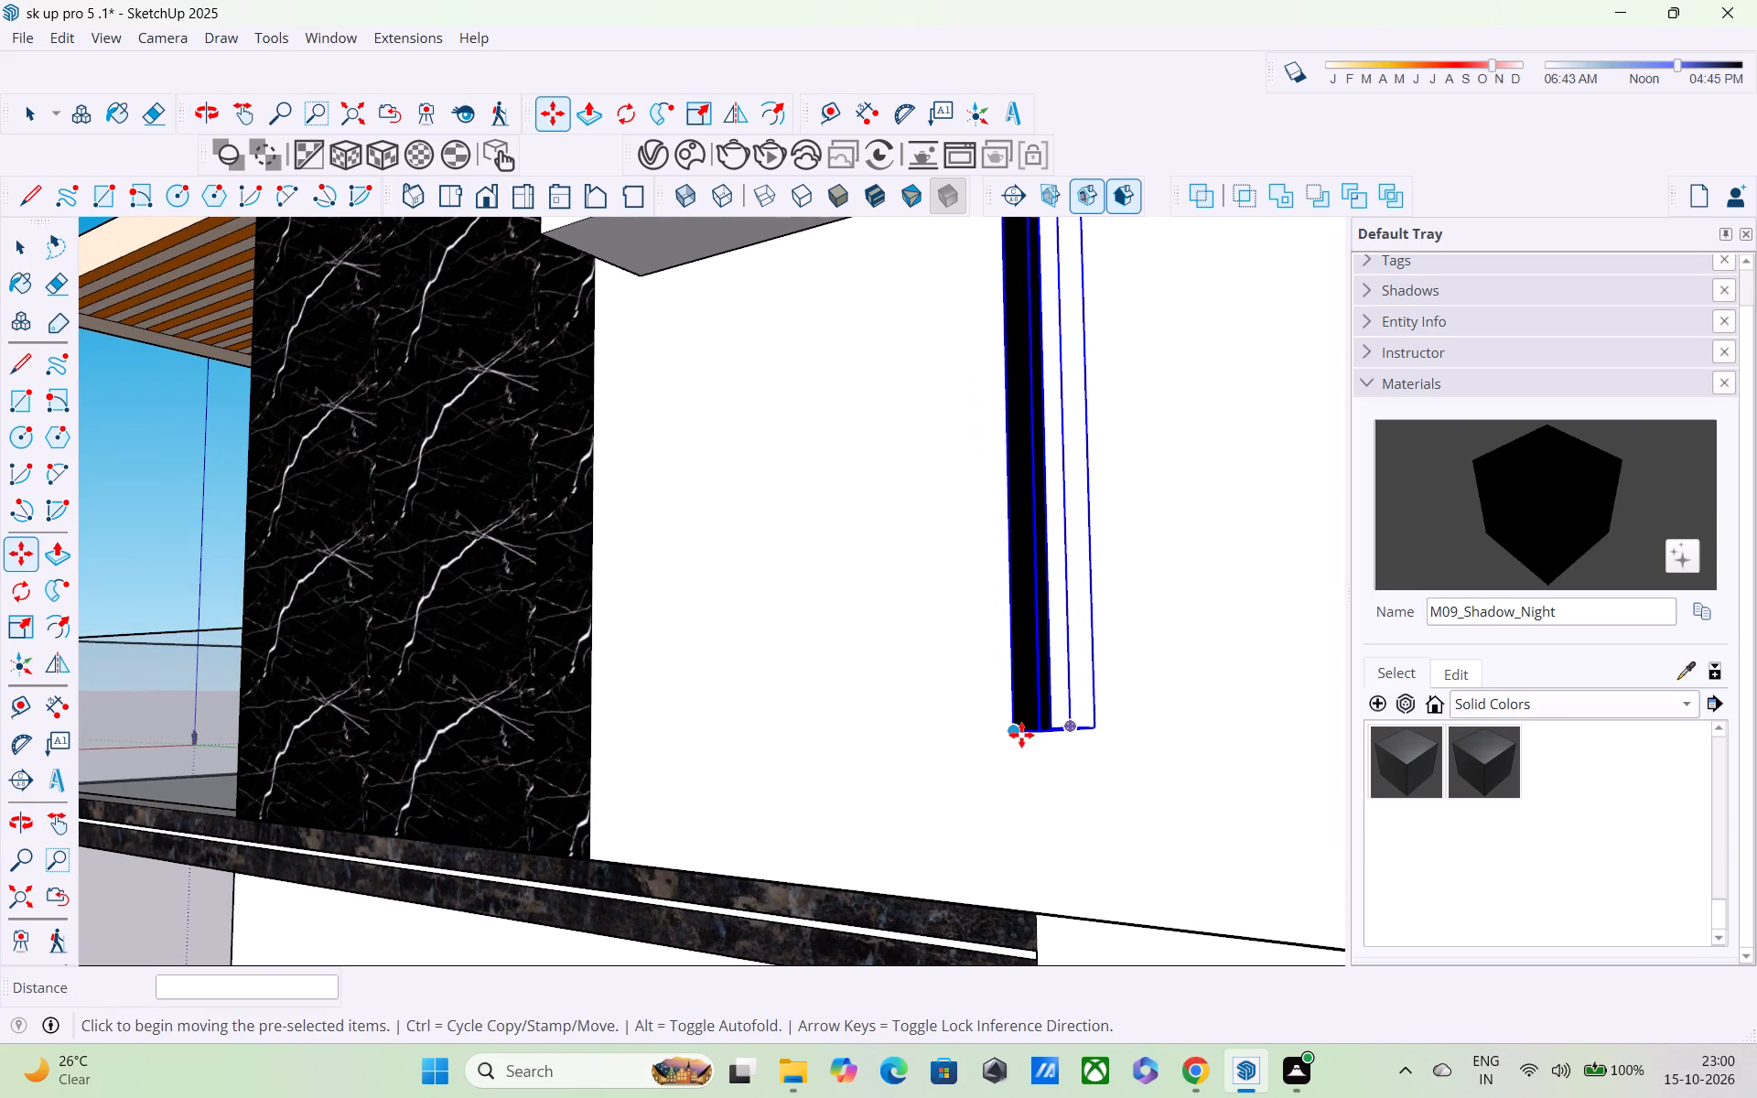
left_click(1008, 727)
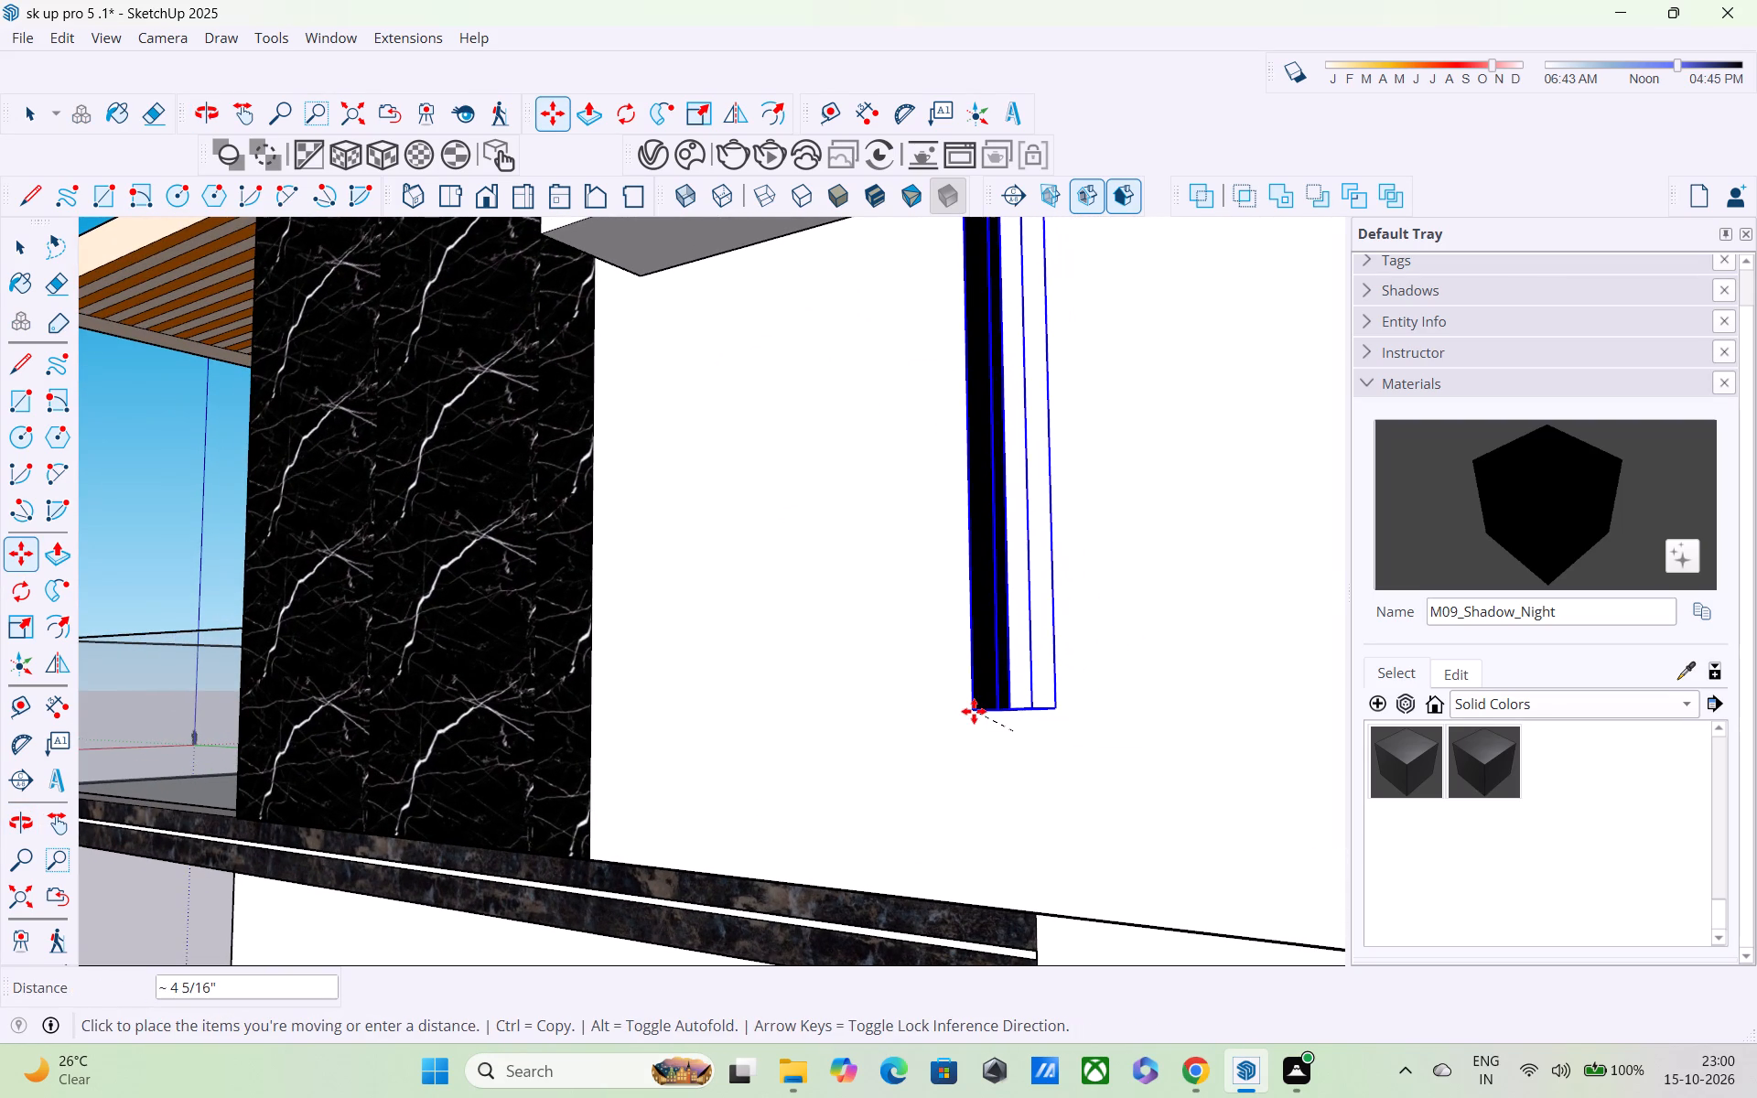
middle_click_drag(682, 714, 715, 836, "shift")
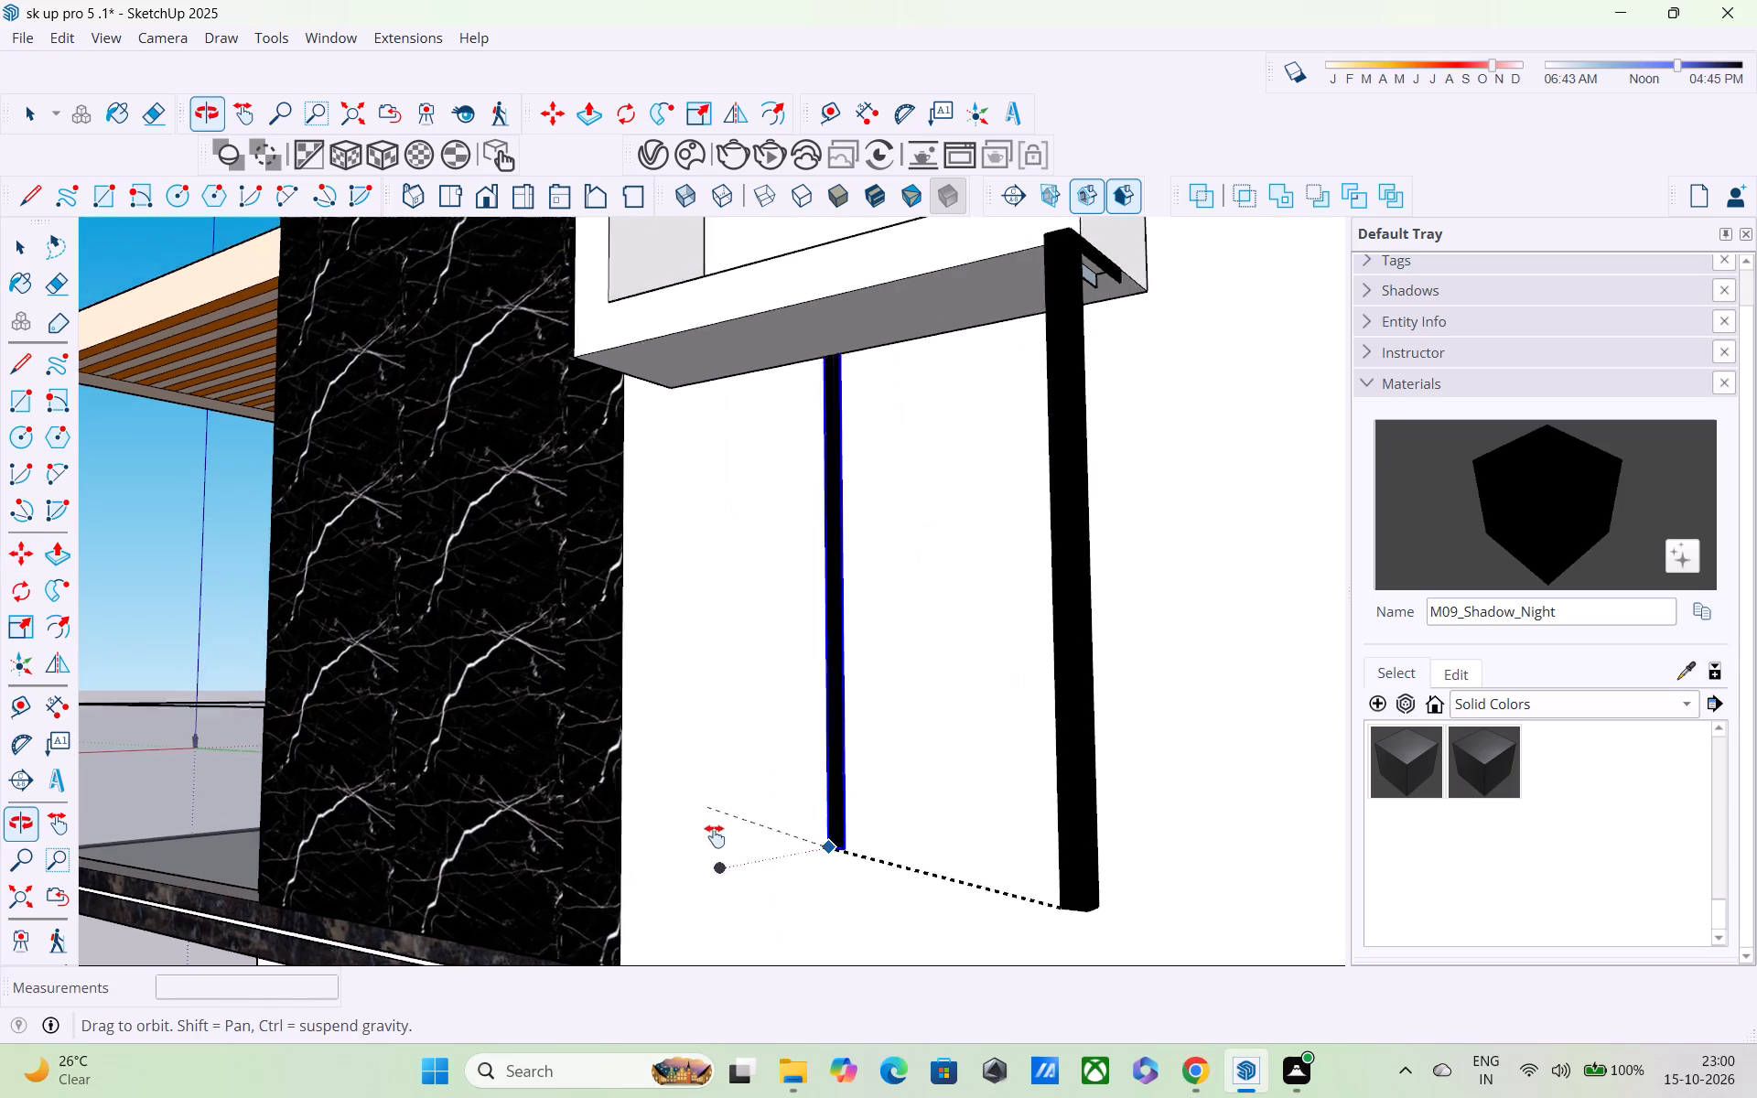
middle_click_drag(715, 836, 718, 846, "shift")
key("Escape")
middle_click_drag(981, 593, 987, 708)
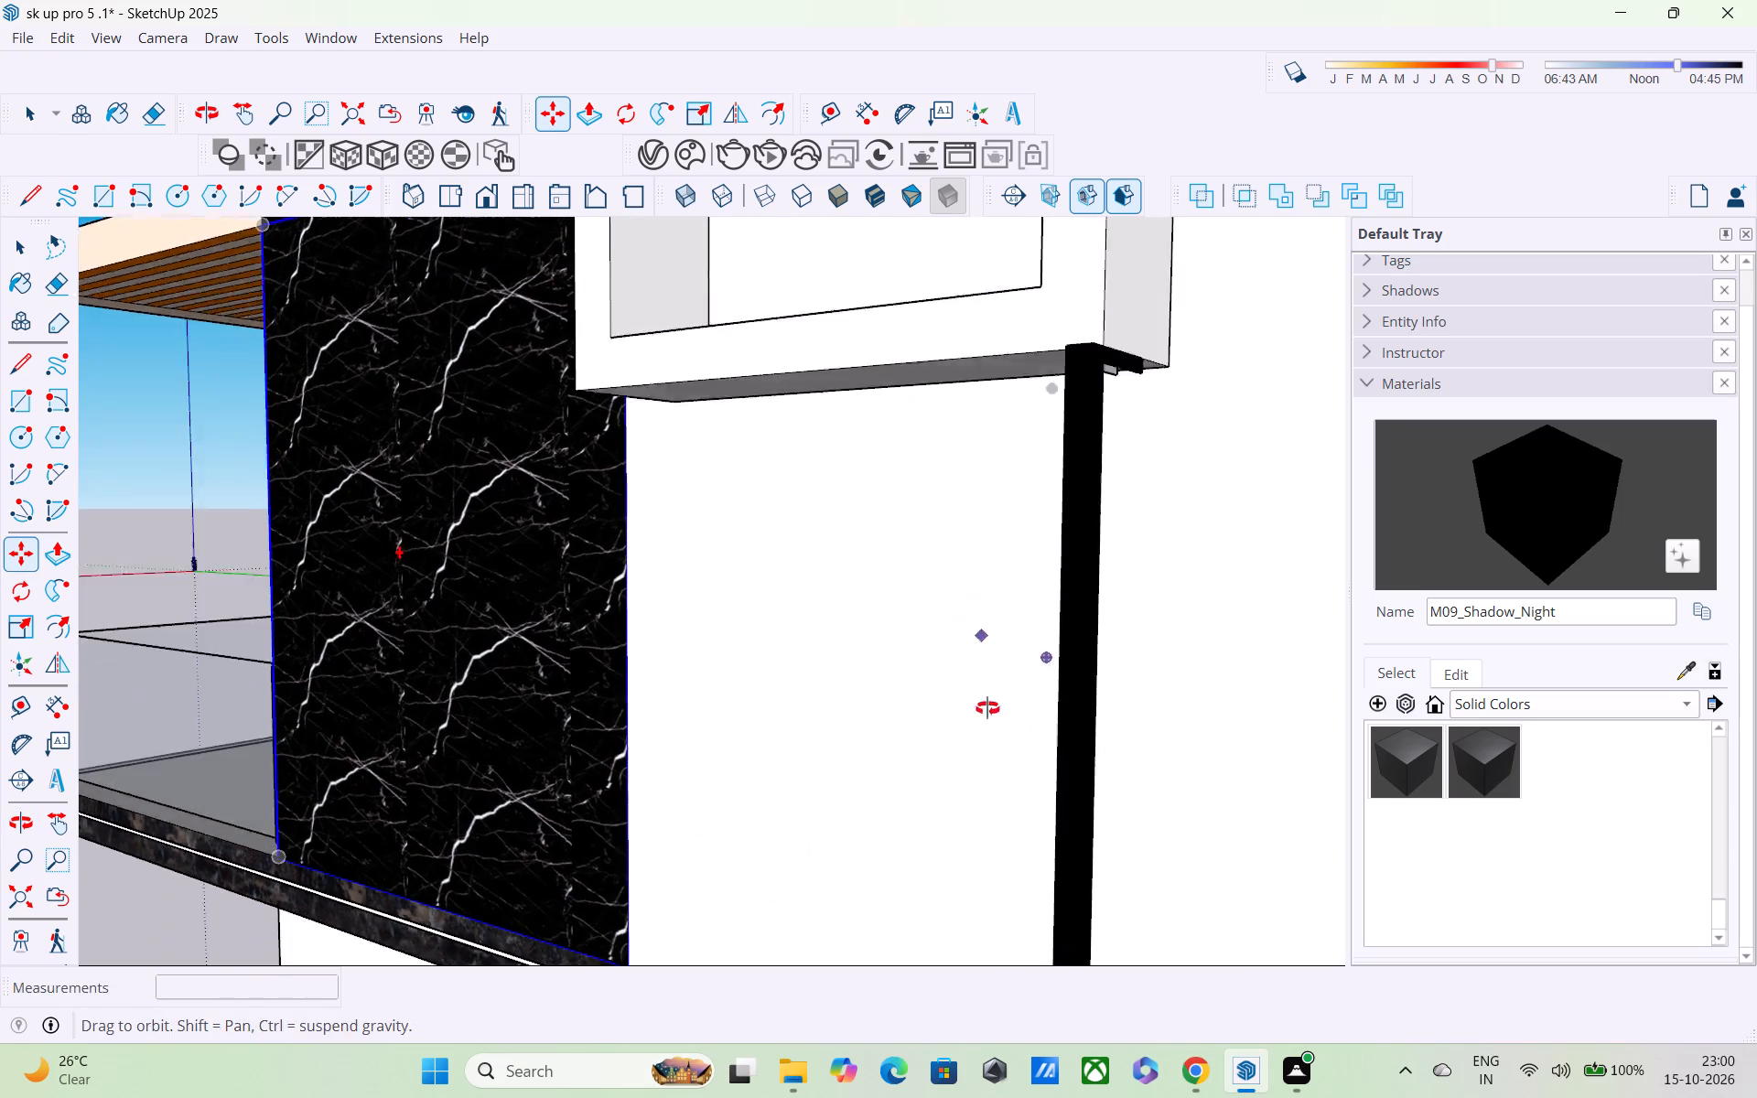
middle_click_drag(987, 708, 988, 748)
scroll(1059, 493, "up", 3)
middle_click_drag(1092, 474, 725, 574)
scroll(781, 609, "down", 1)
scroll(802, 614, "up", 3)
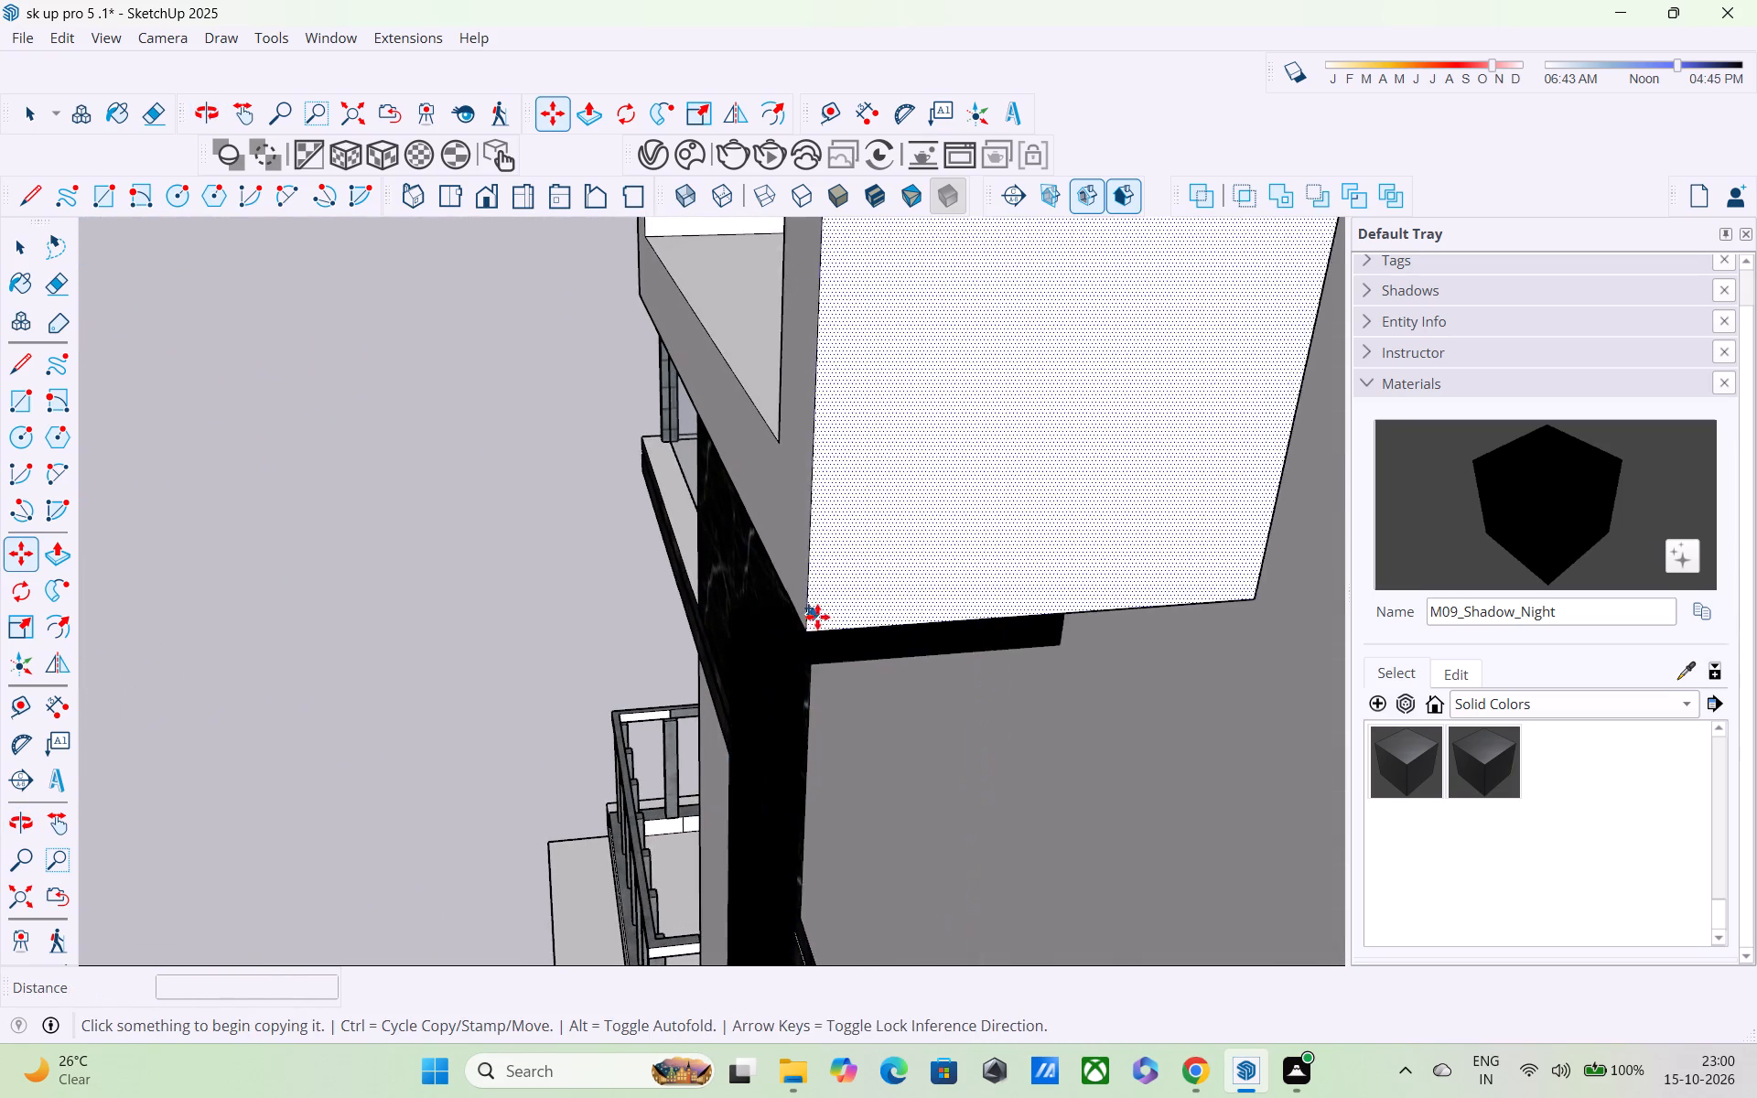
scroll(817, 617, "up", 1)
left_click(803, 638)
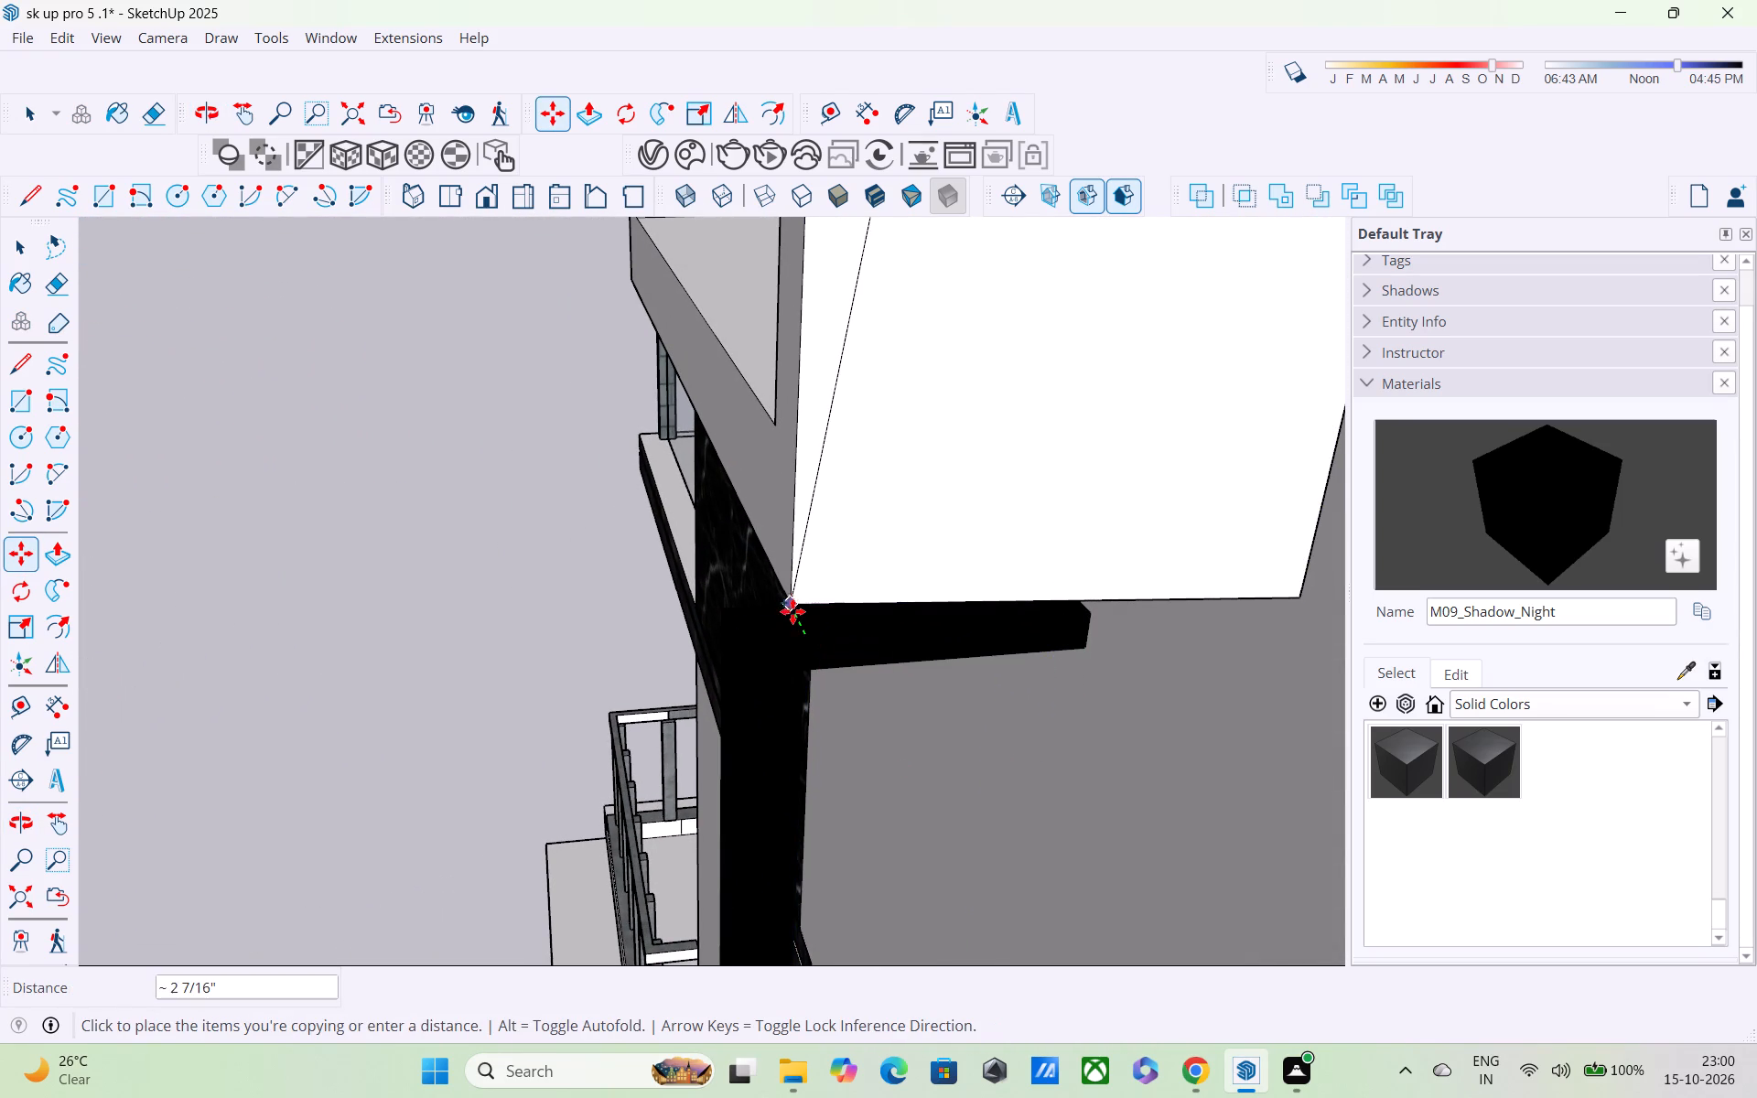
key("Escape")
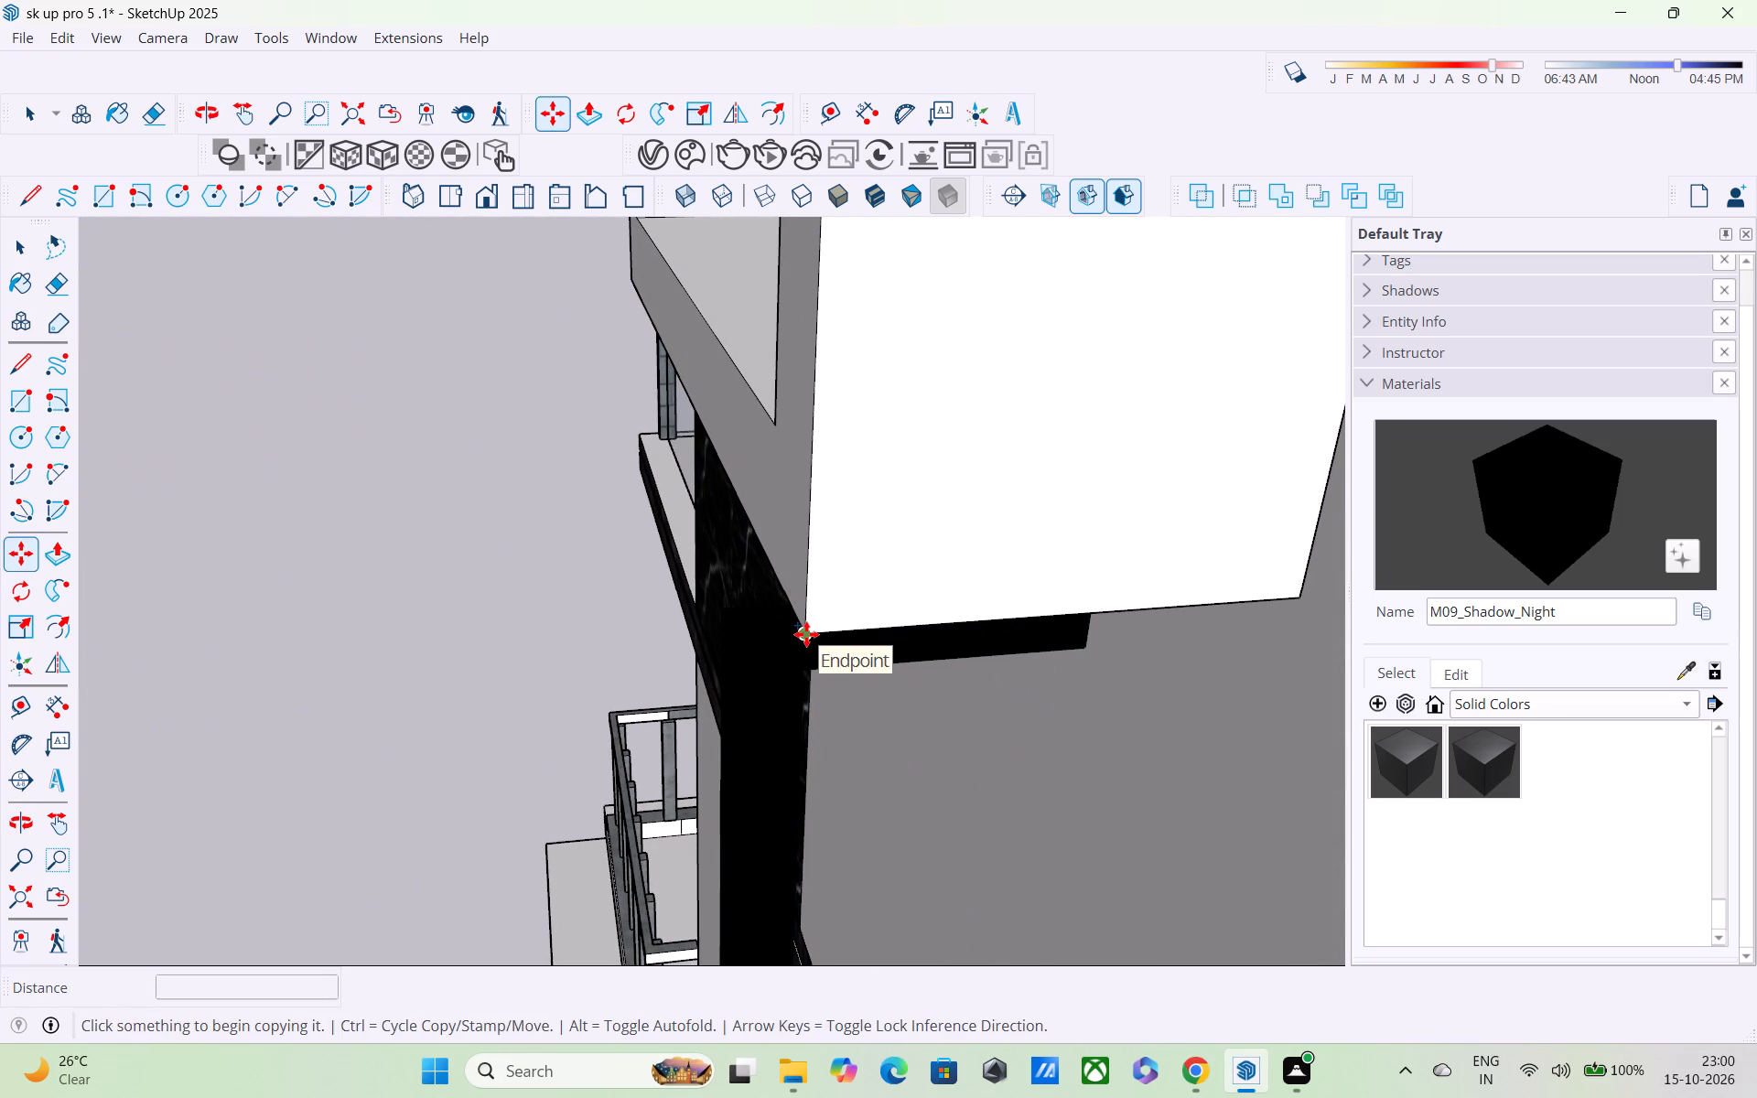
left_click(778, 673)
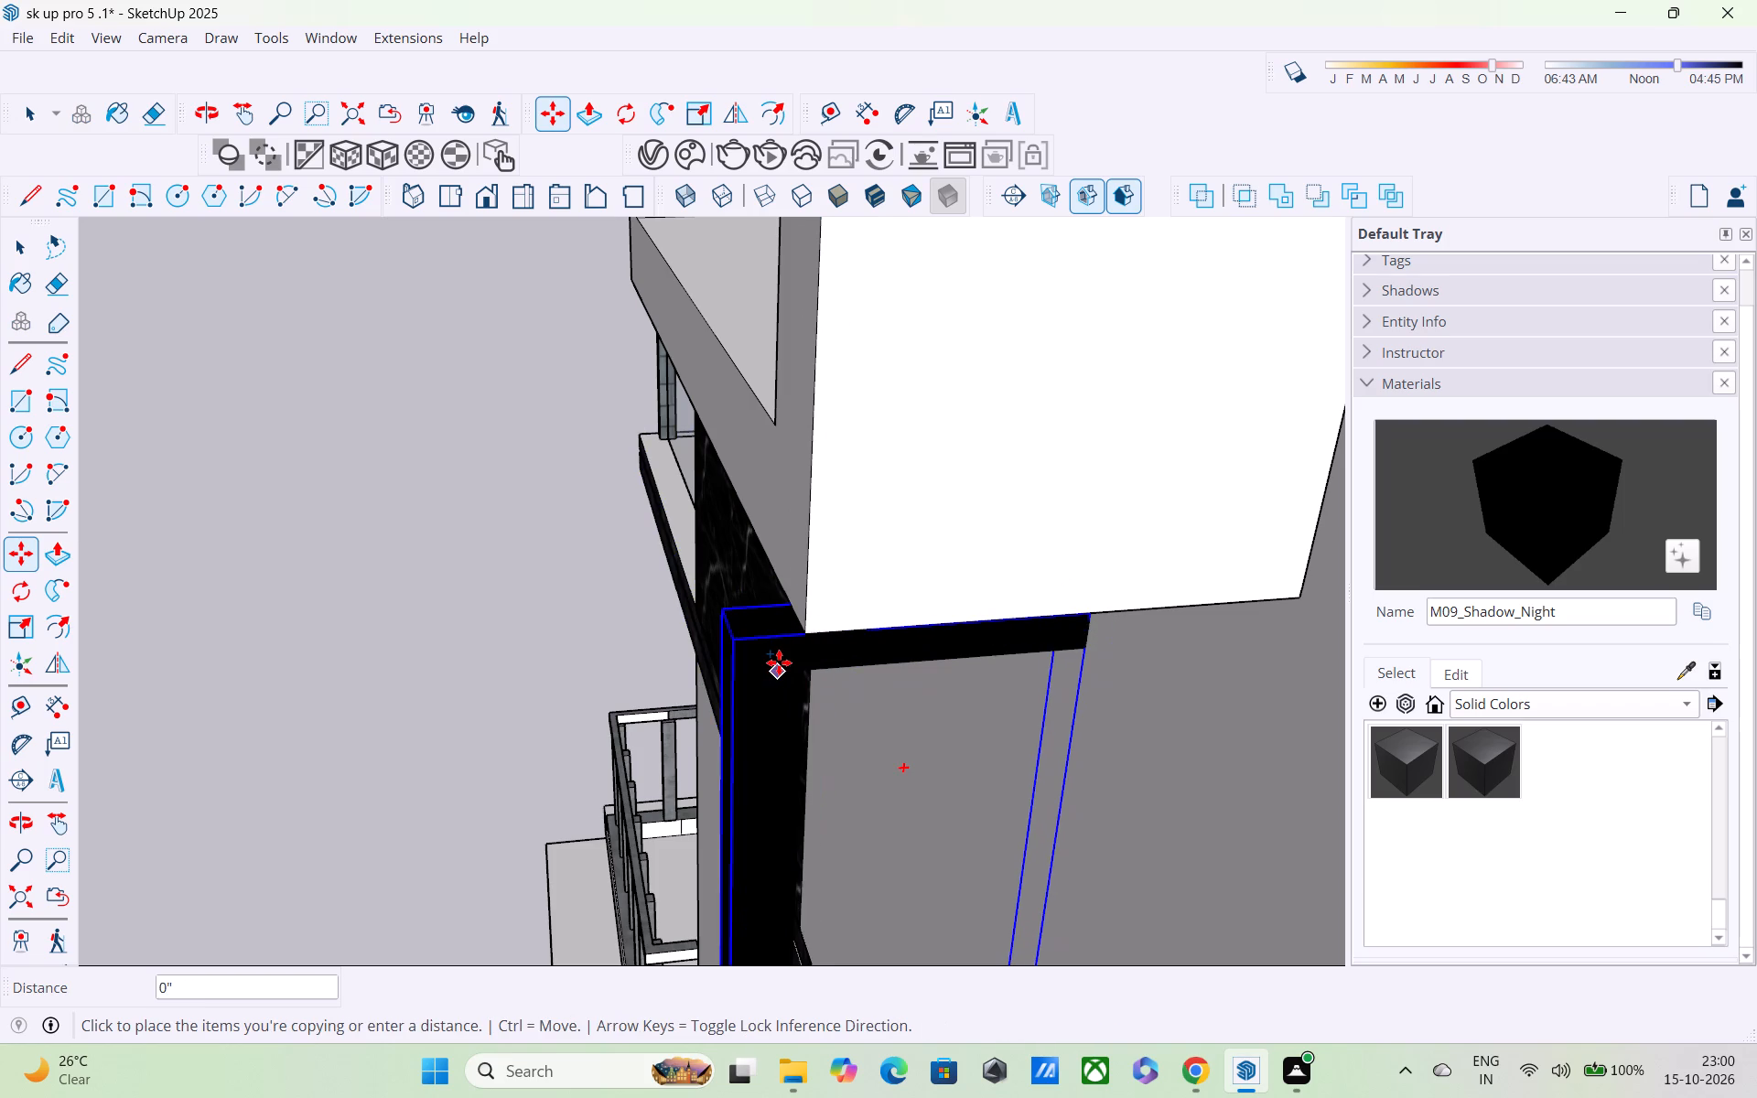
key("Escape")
Copy the placed post from its top corner about 5' 3" along the frame's underside to the end beside the black marble wall.
scroll(796, 648, "up", 8)
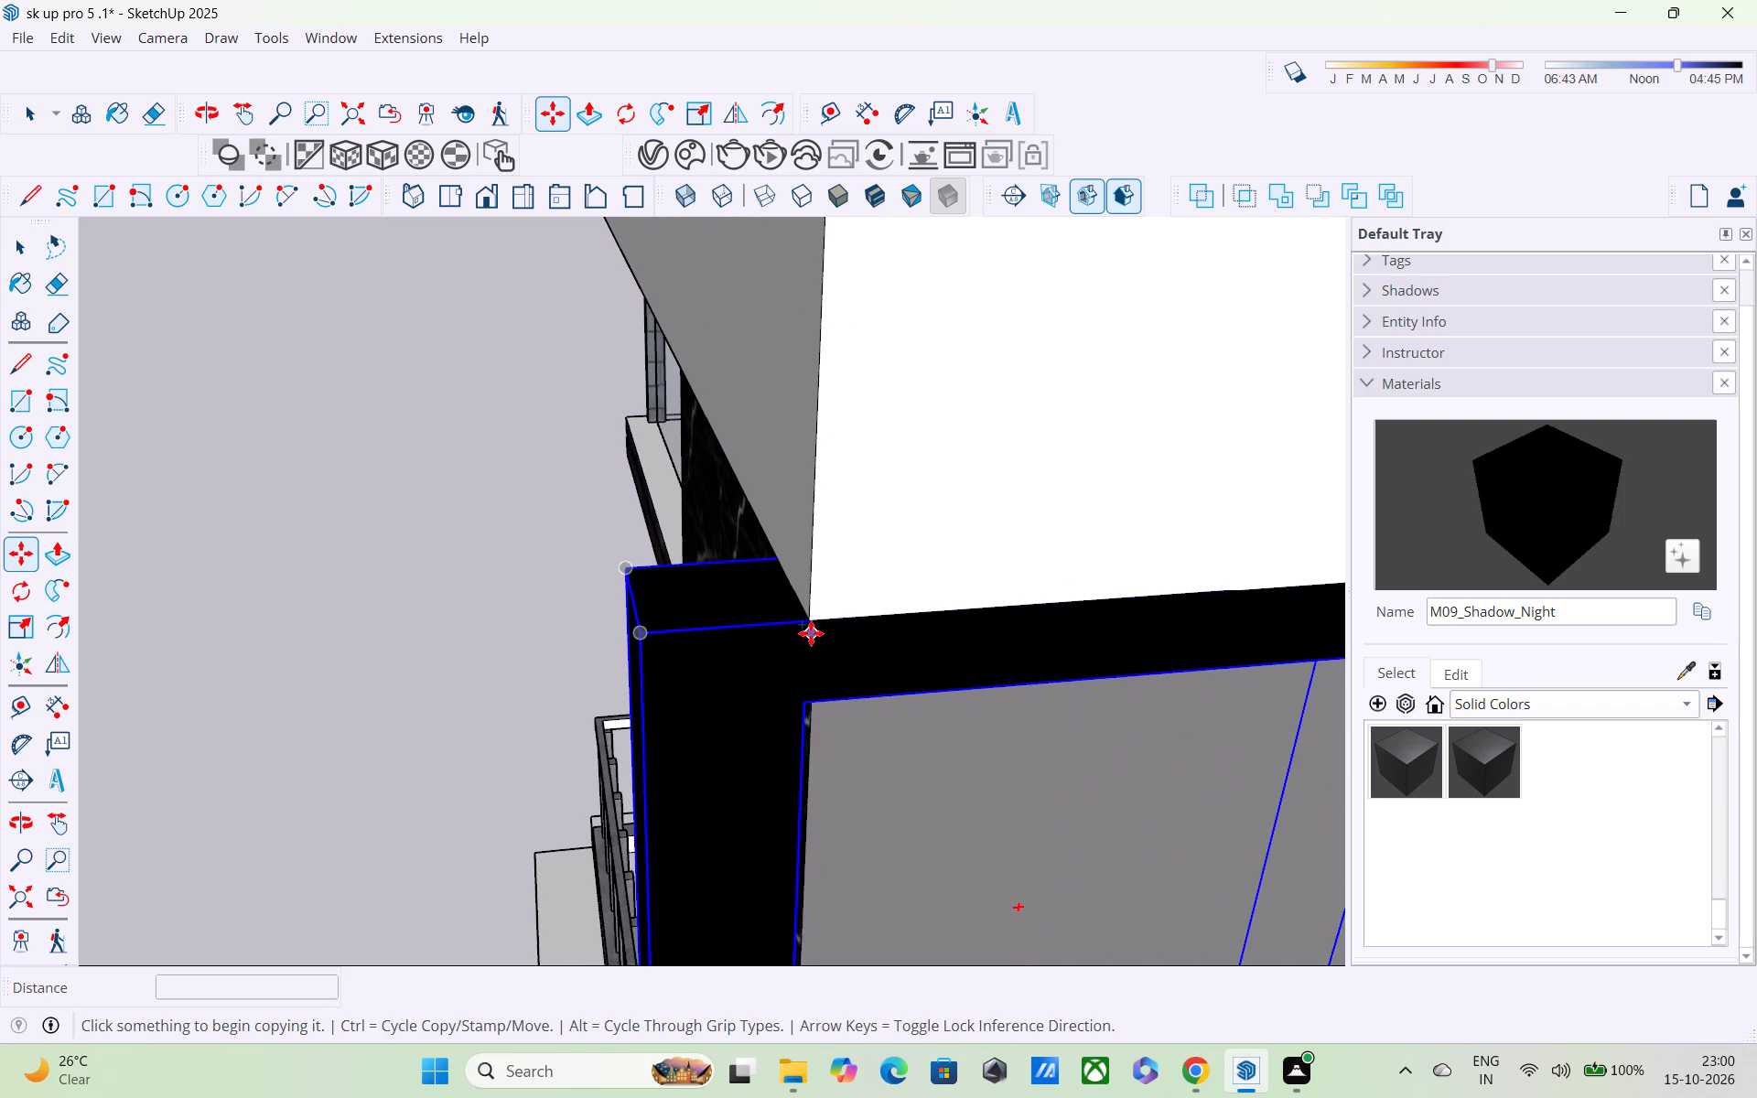
middle_click_drag(811, 633, 783, 546)
left_click(813, 635)
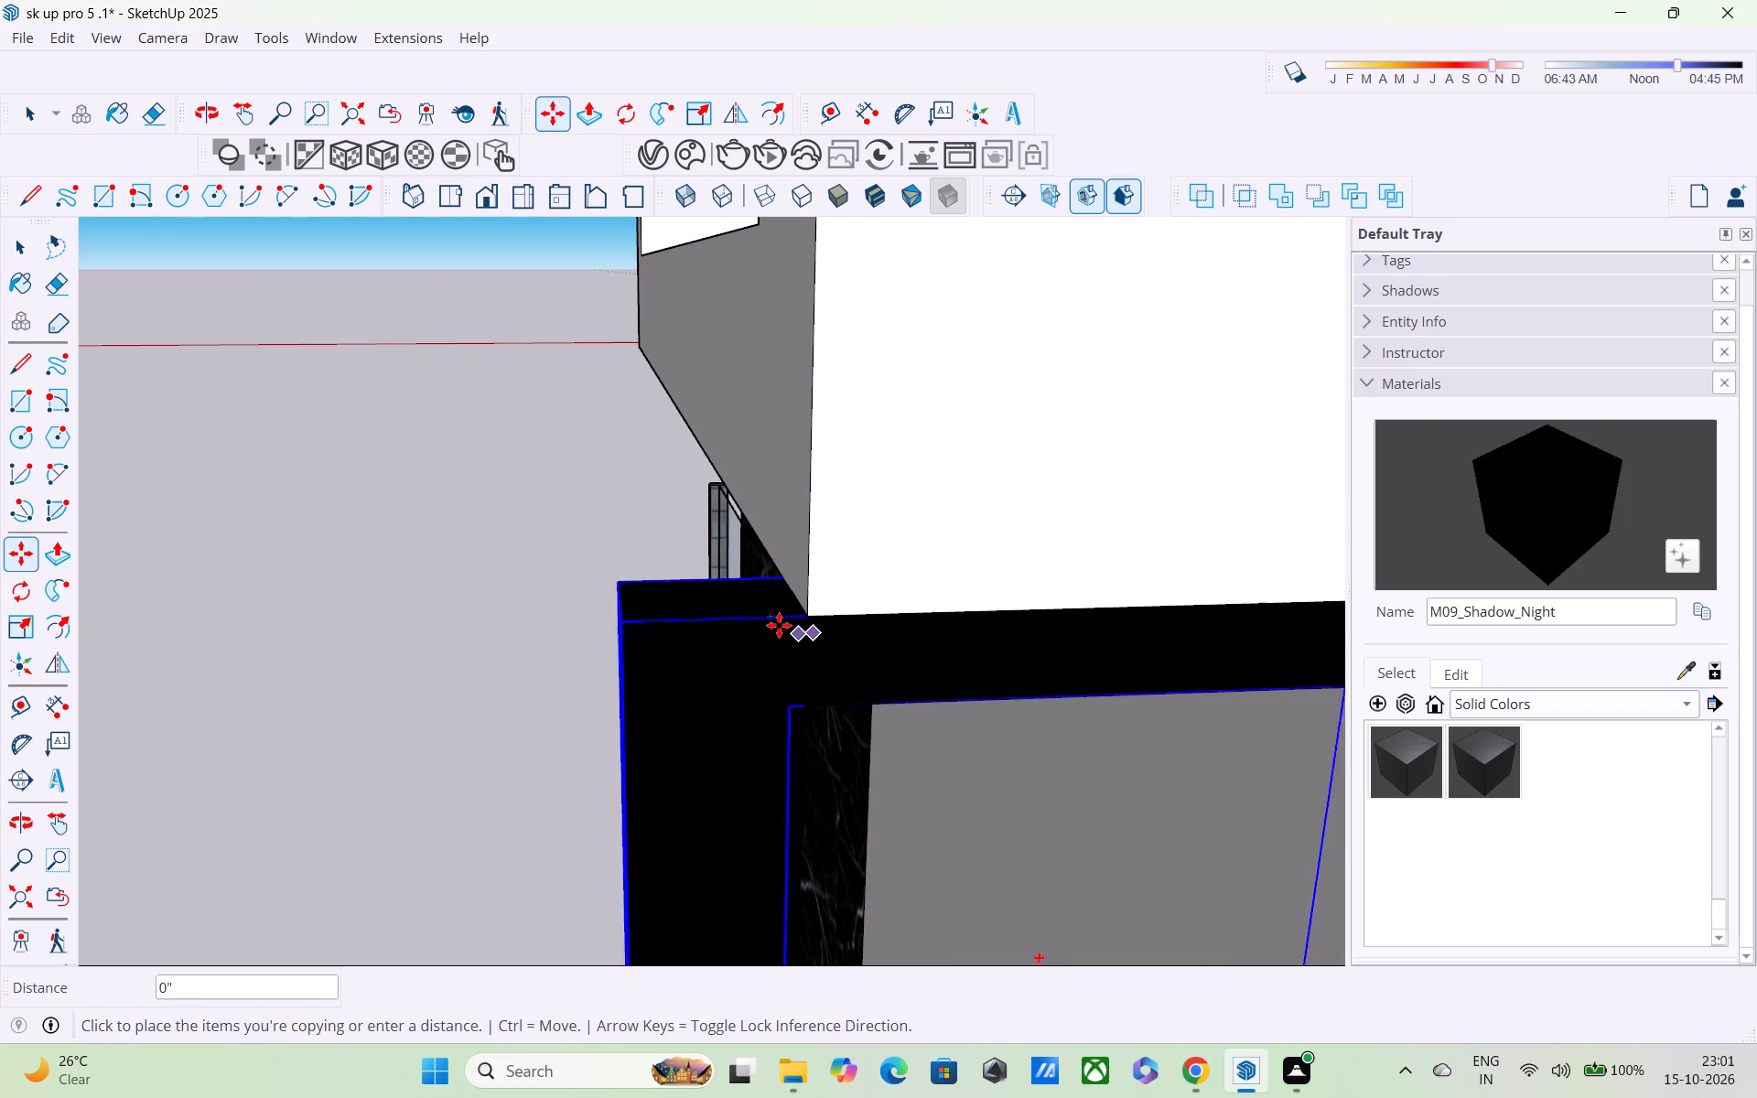
middle_click_drag(727, 526, 824, 575)
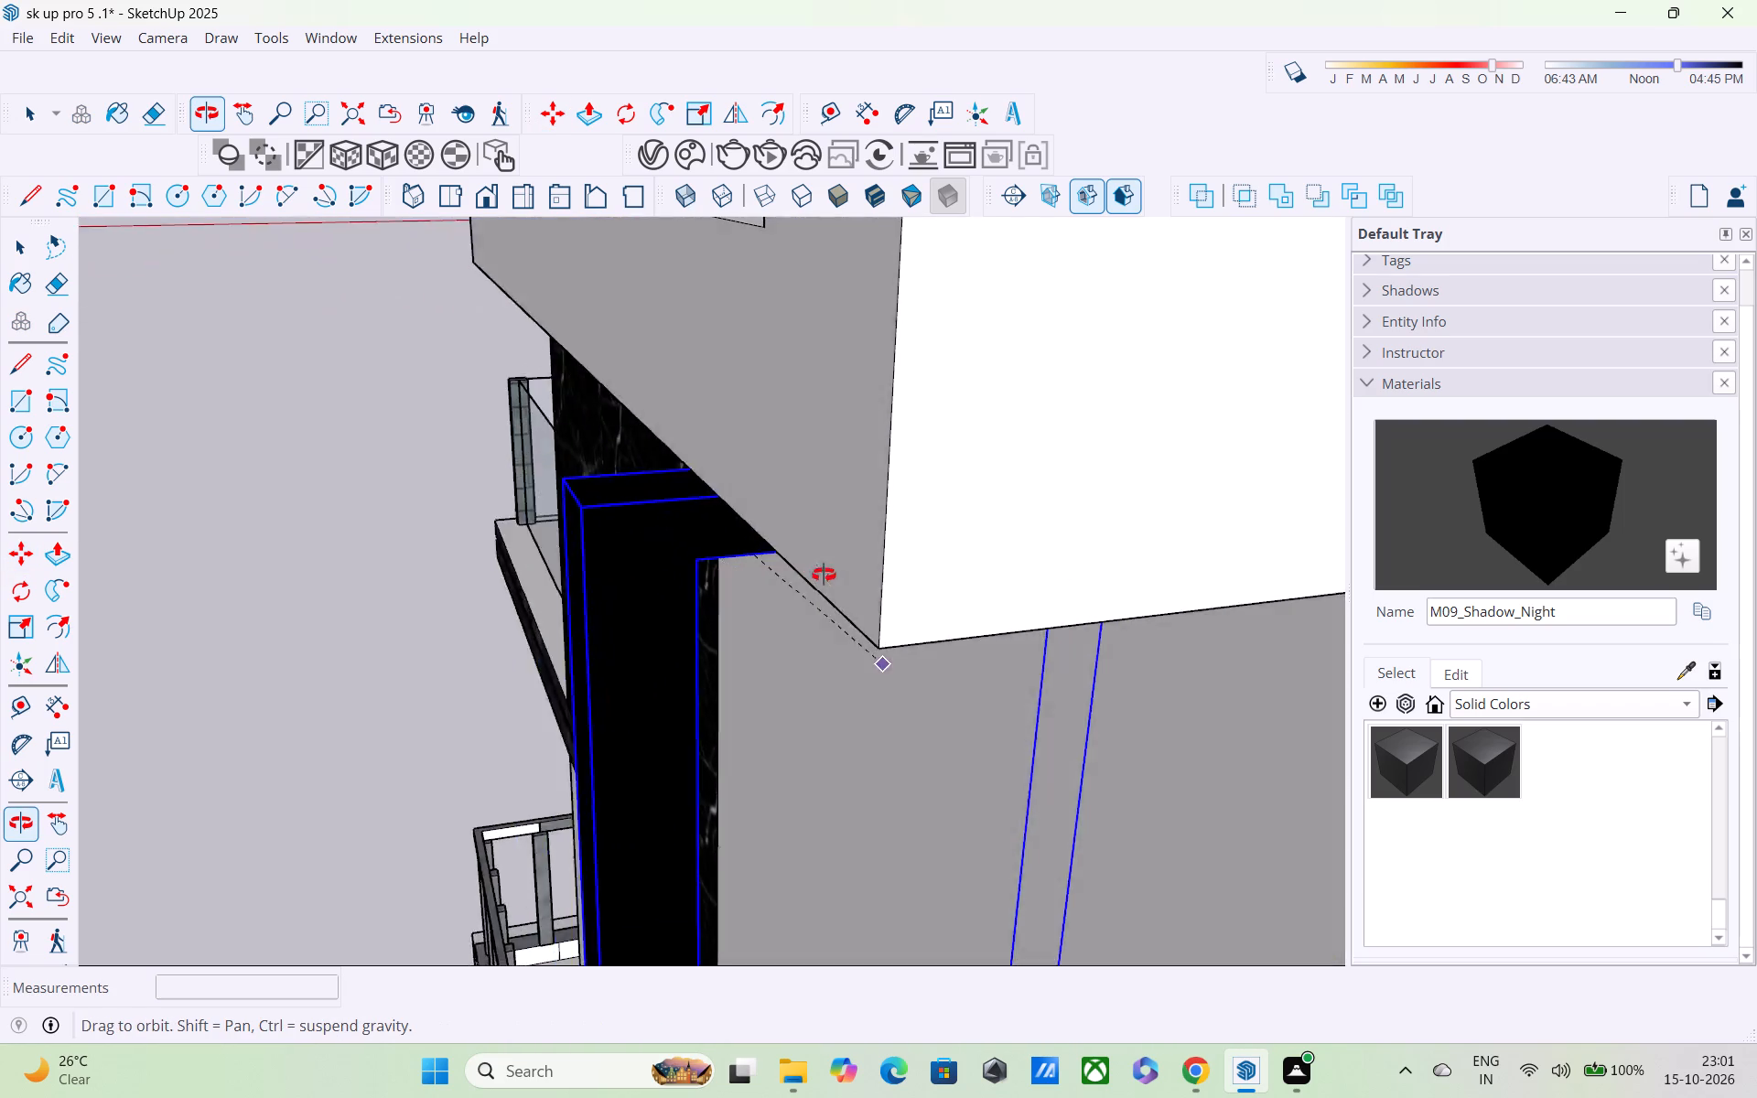
middle_click_drag(824, 575, 982, 562)
scroll(795, 510, "down", 5)
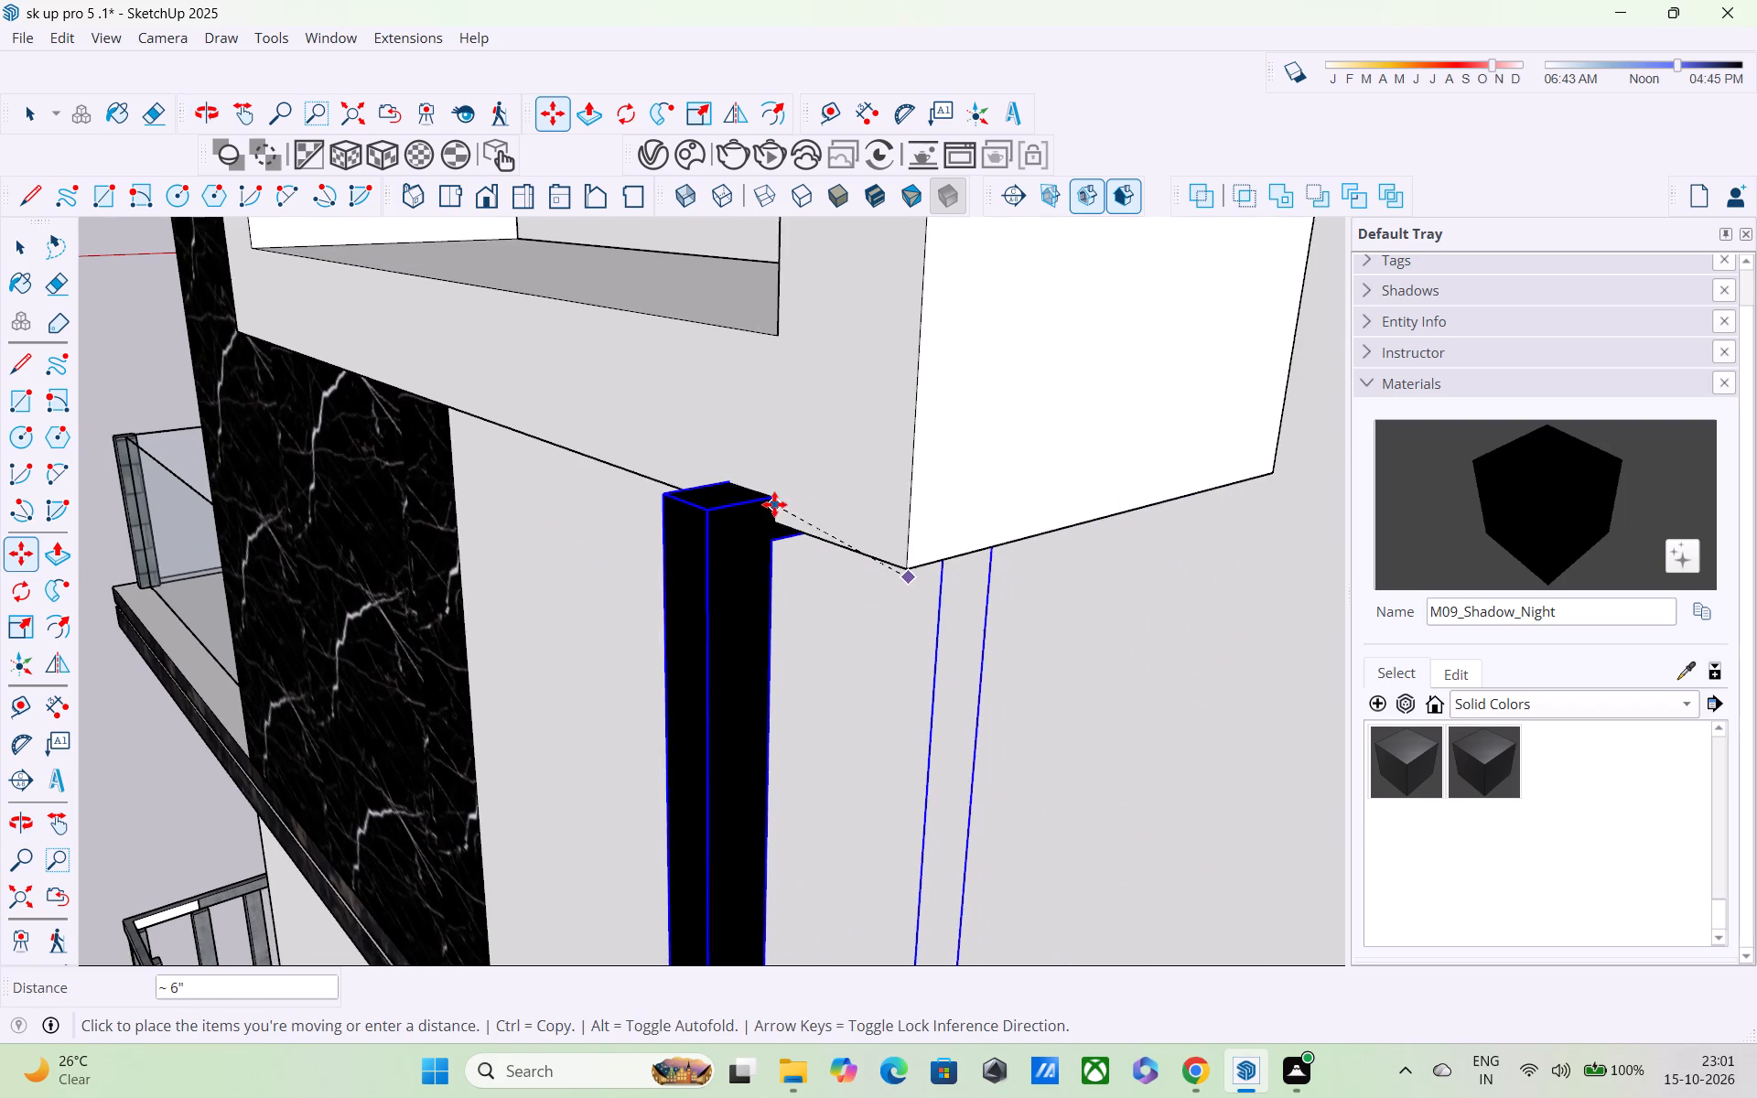
middle_click_drag(780, 511, 1039, 456)
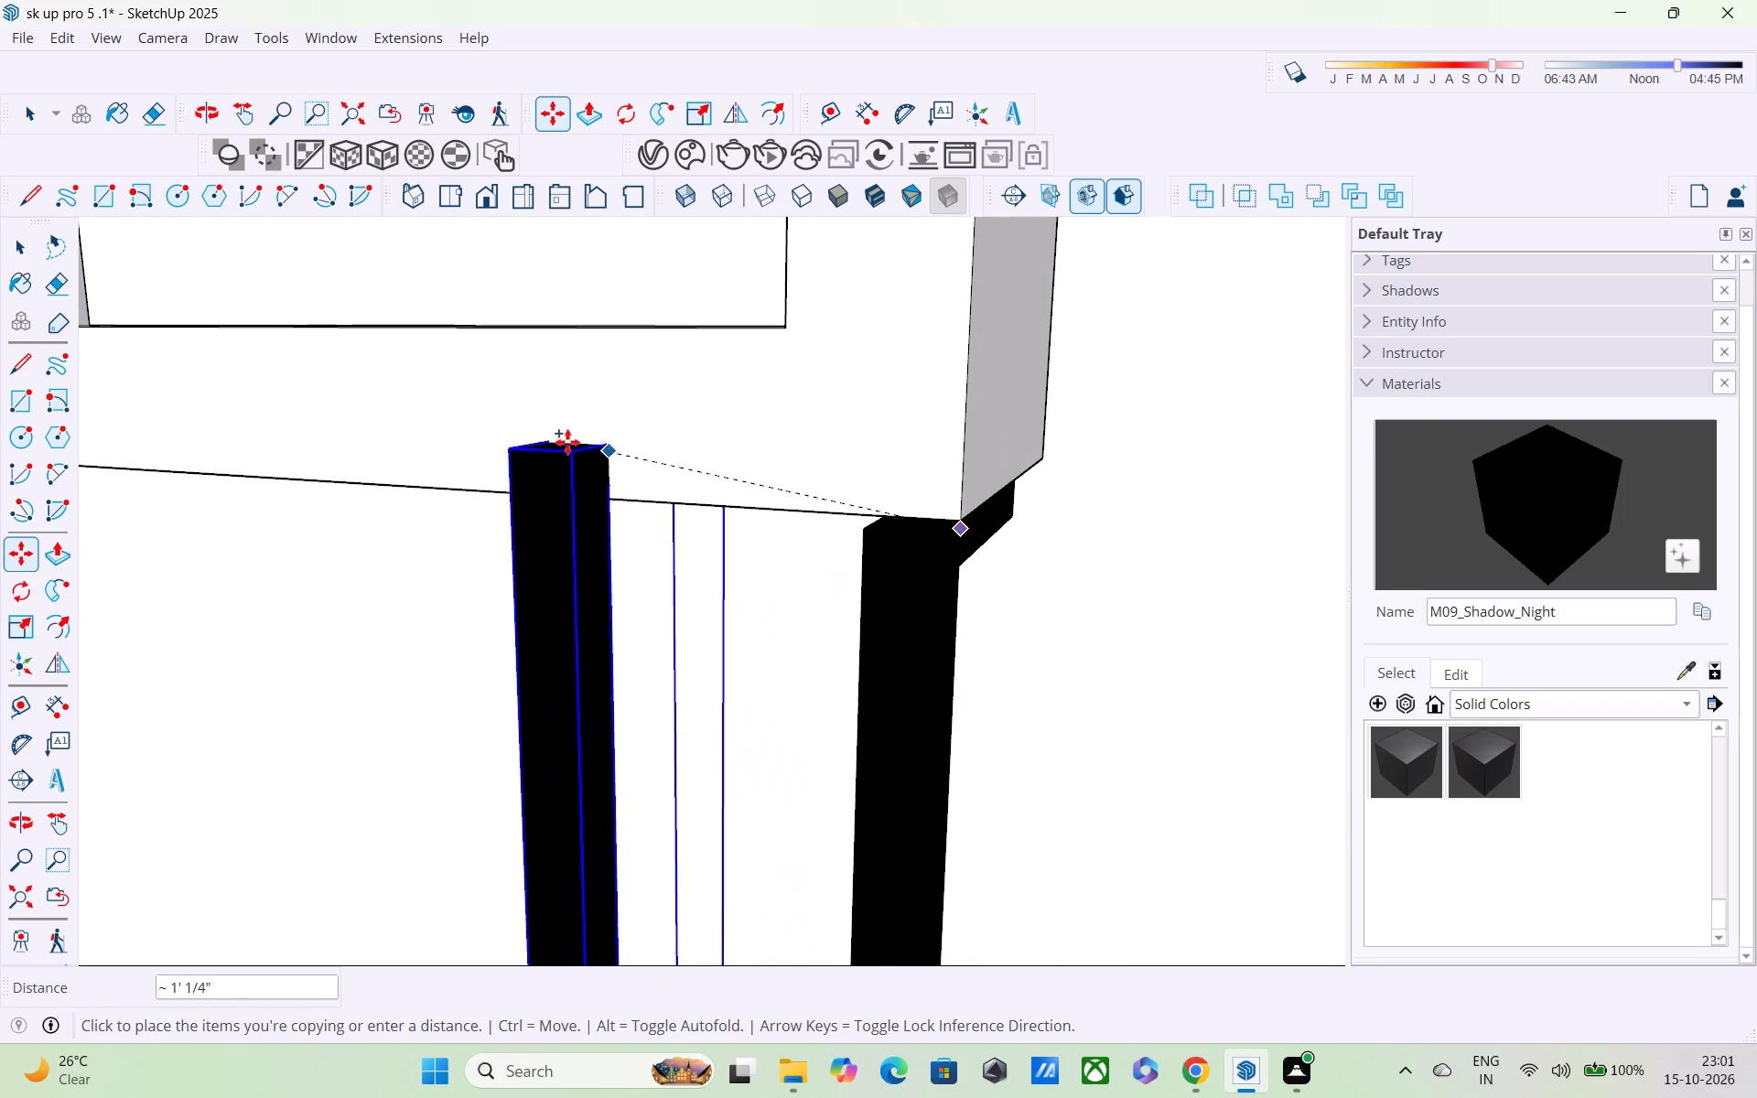
middle_click_drag(523, 475, 1022, 425, "shift")
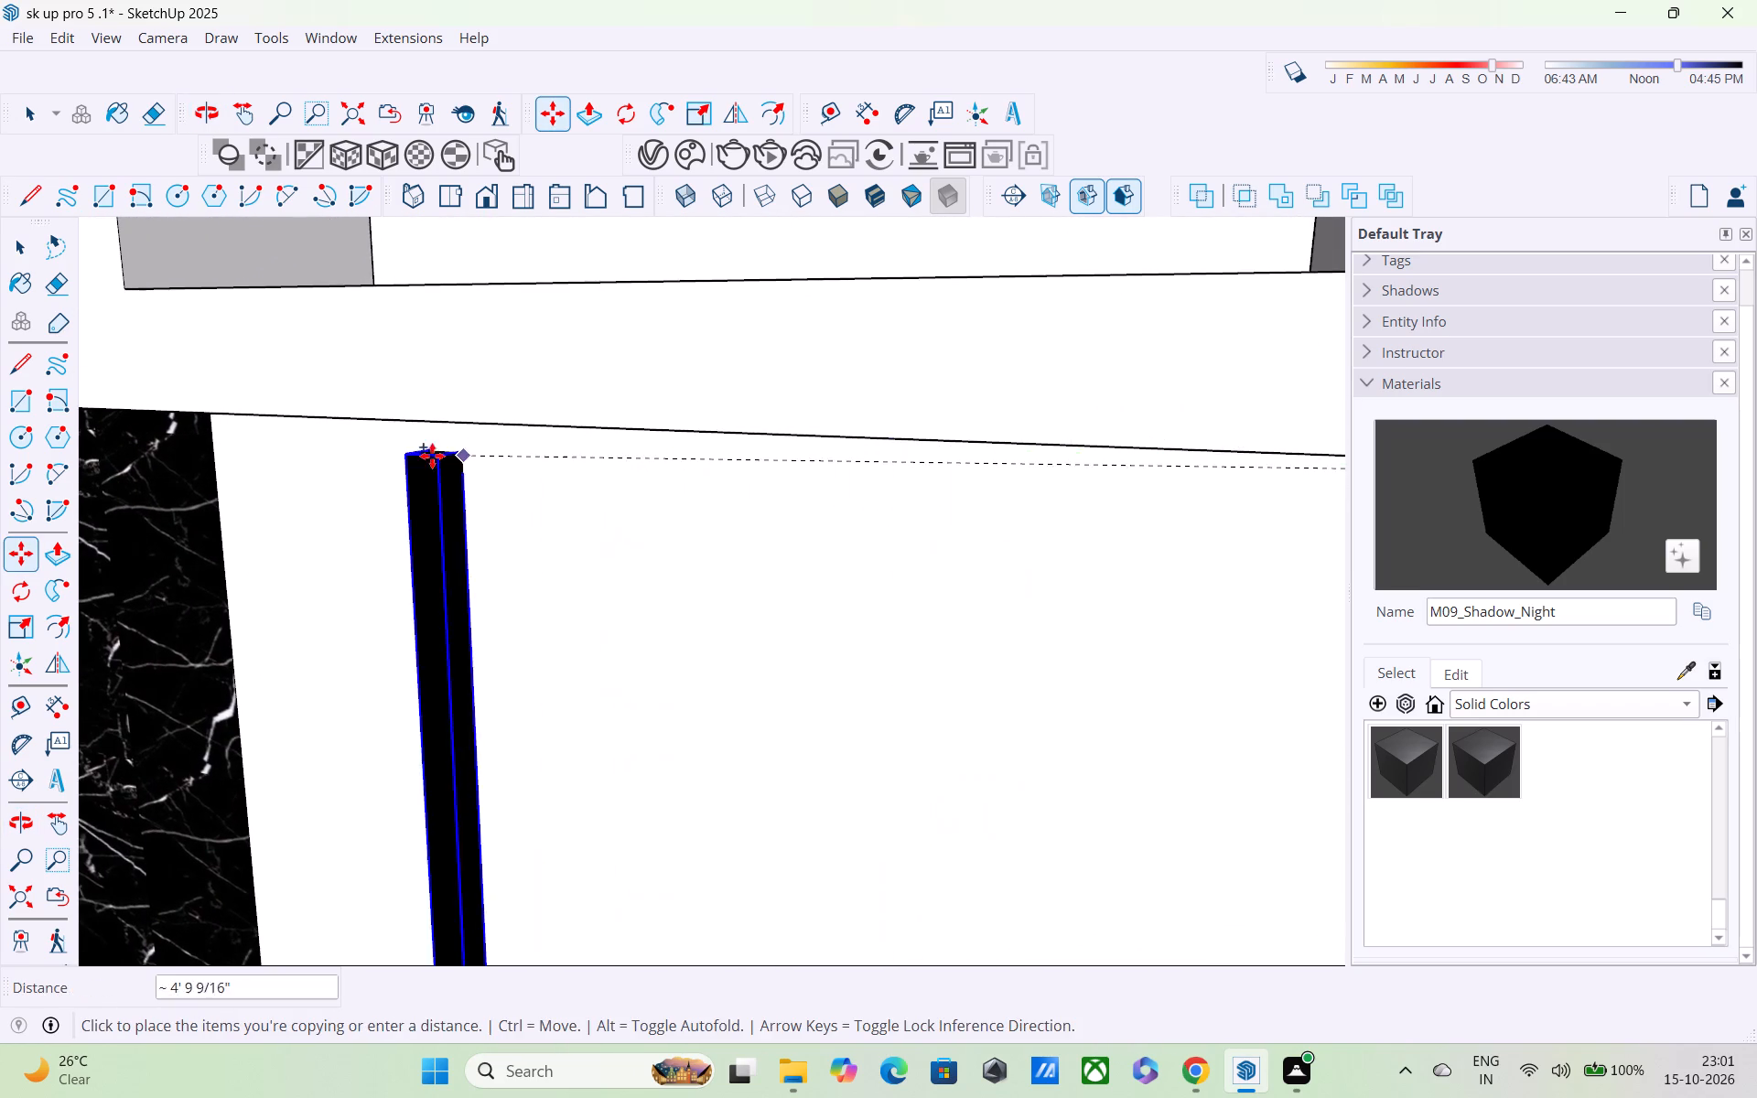
middle_click_drag(440, 455, 868, 449, "shift")
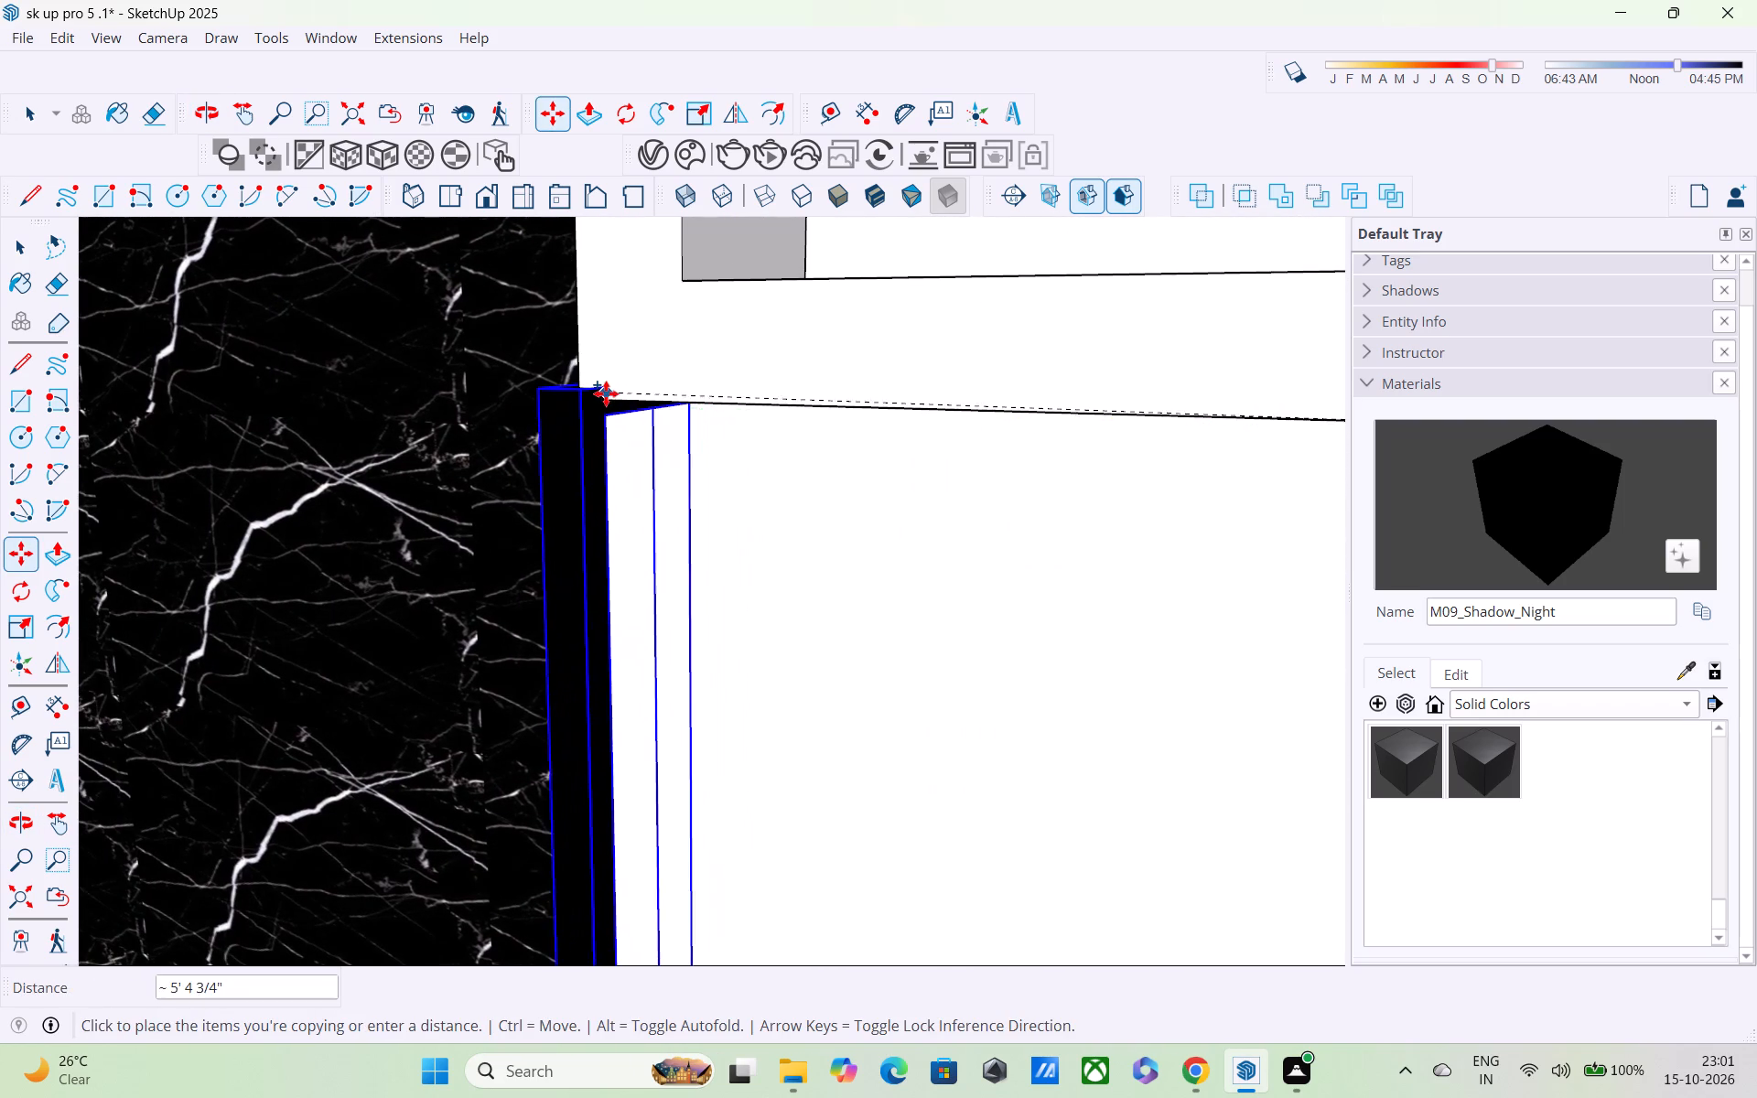
scroll(606, 393, "up", 1)
left_click(643, 408)
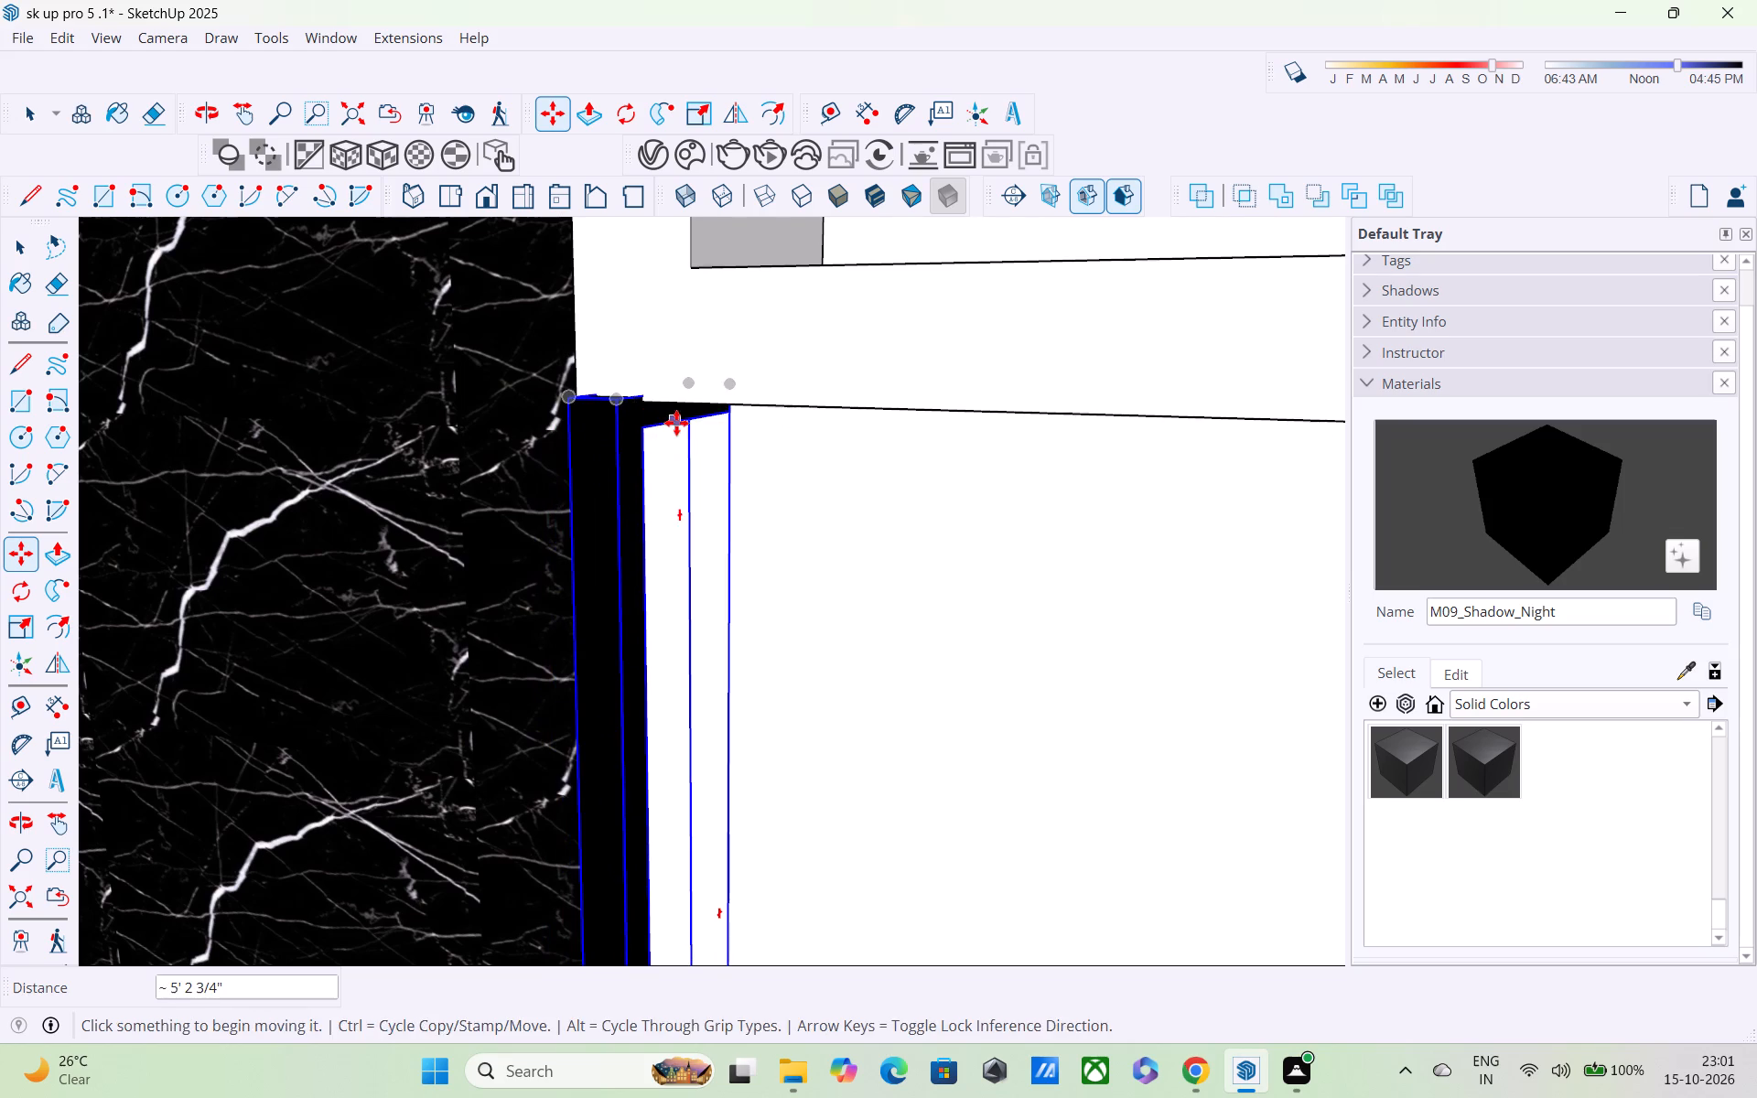
Divide the copied distance by 6 to fill the span beneath the window frame with evenly spaced black posts.
middle_click_drag(737, 479, 1029, 566)
scroll(740, 486, "up", 2)
middle_click_drag(729, 475, 1074, 407)
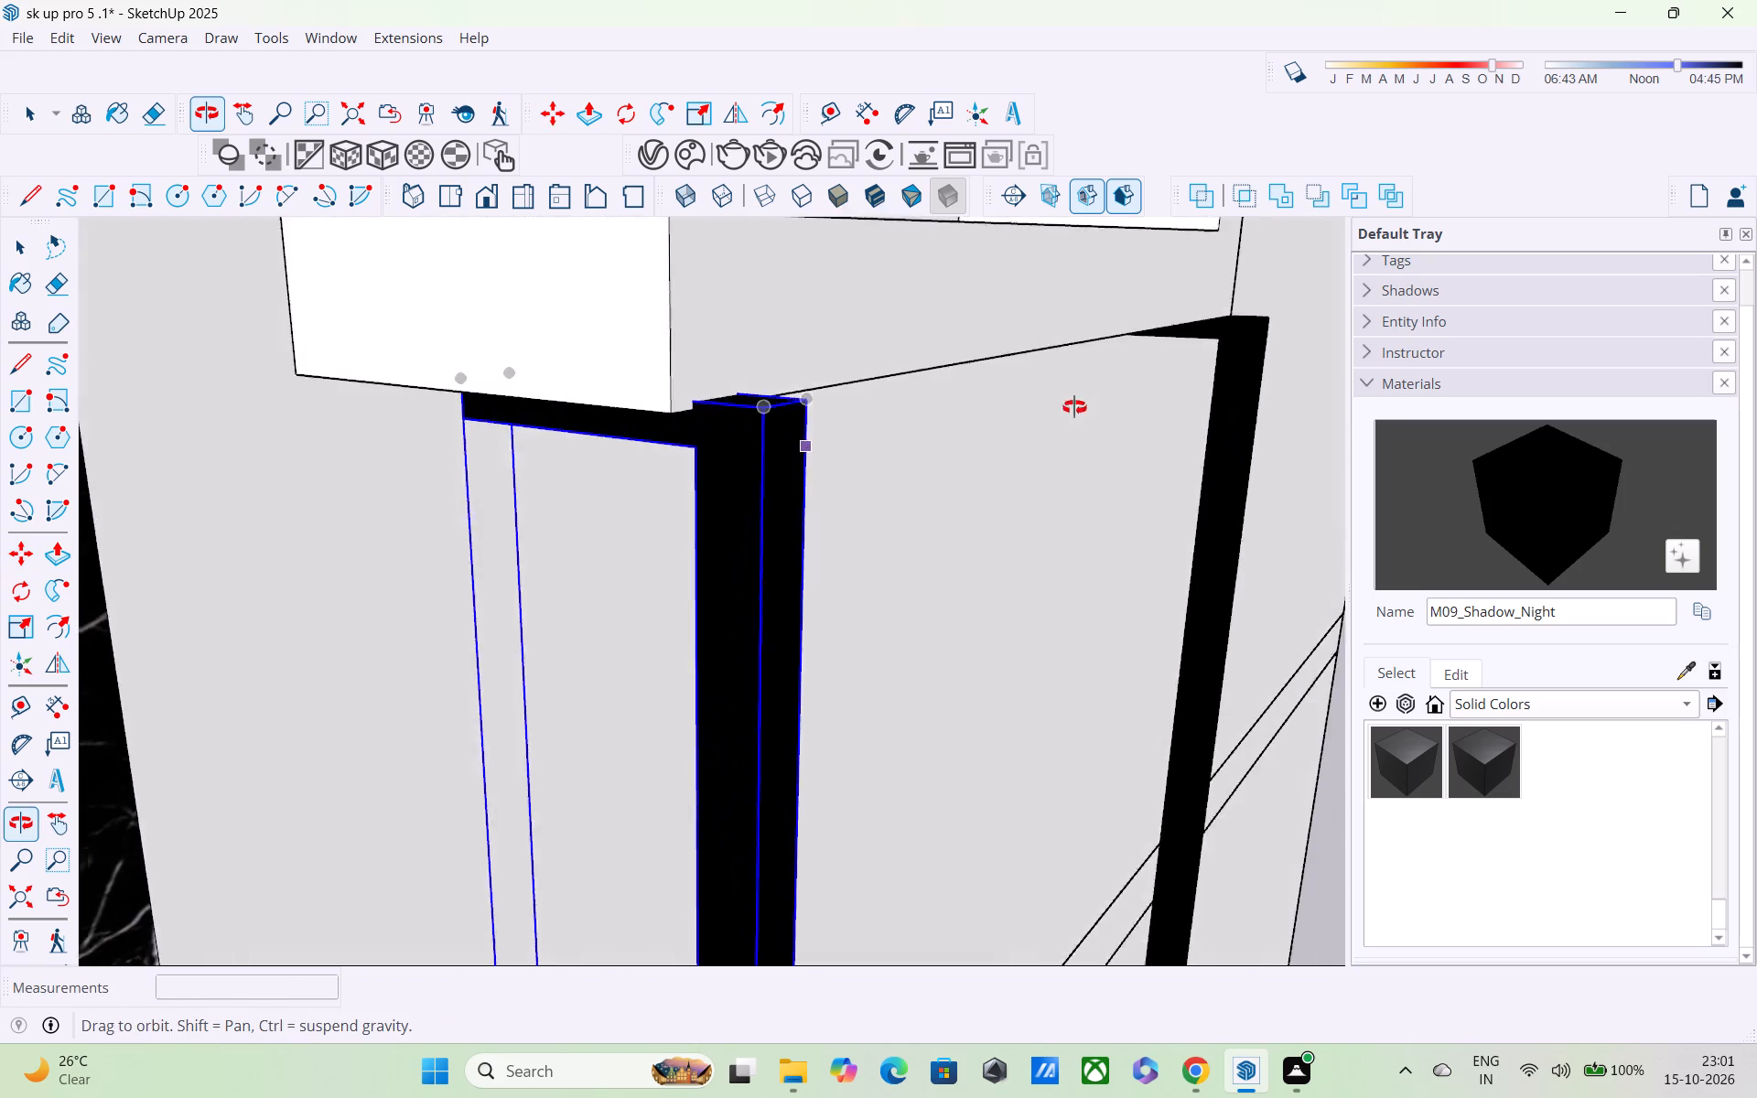
middle_click_drag(1074, 407, 1074, 397)
scroll(726, 404, "up", 3)
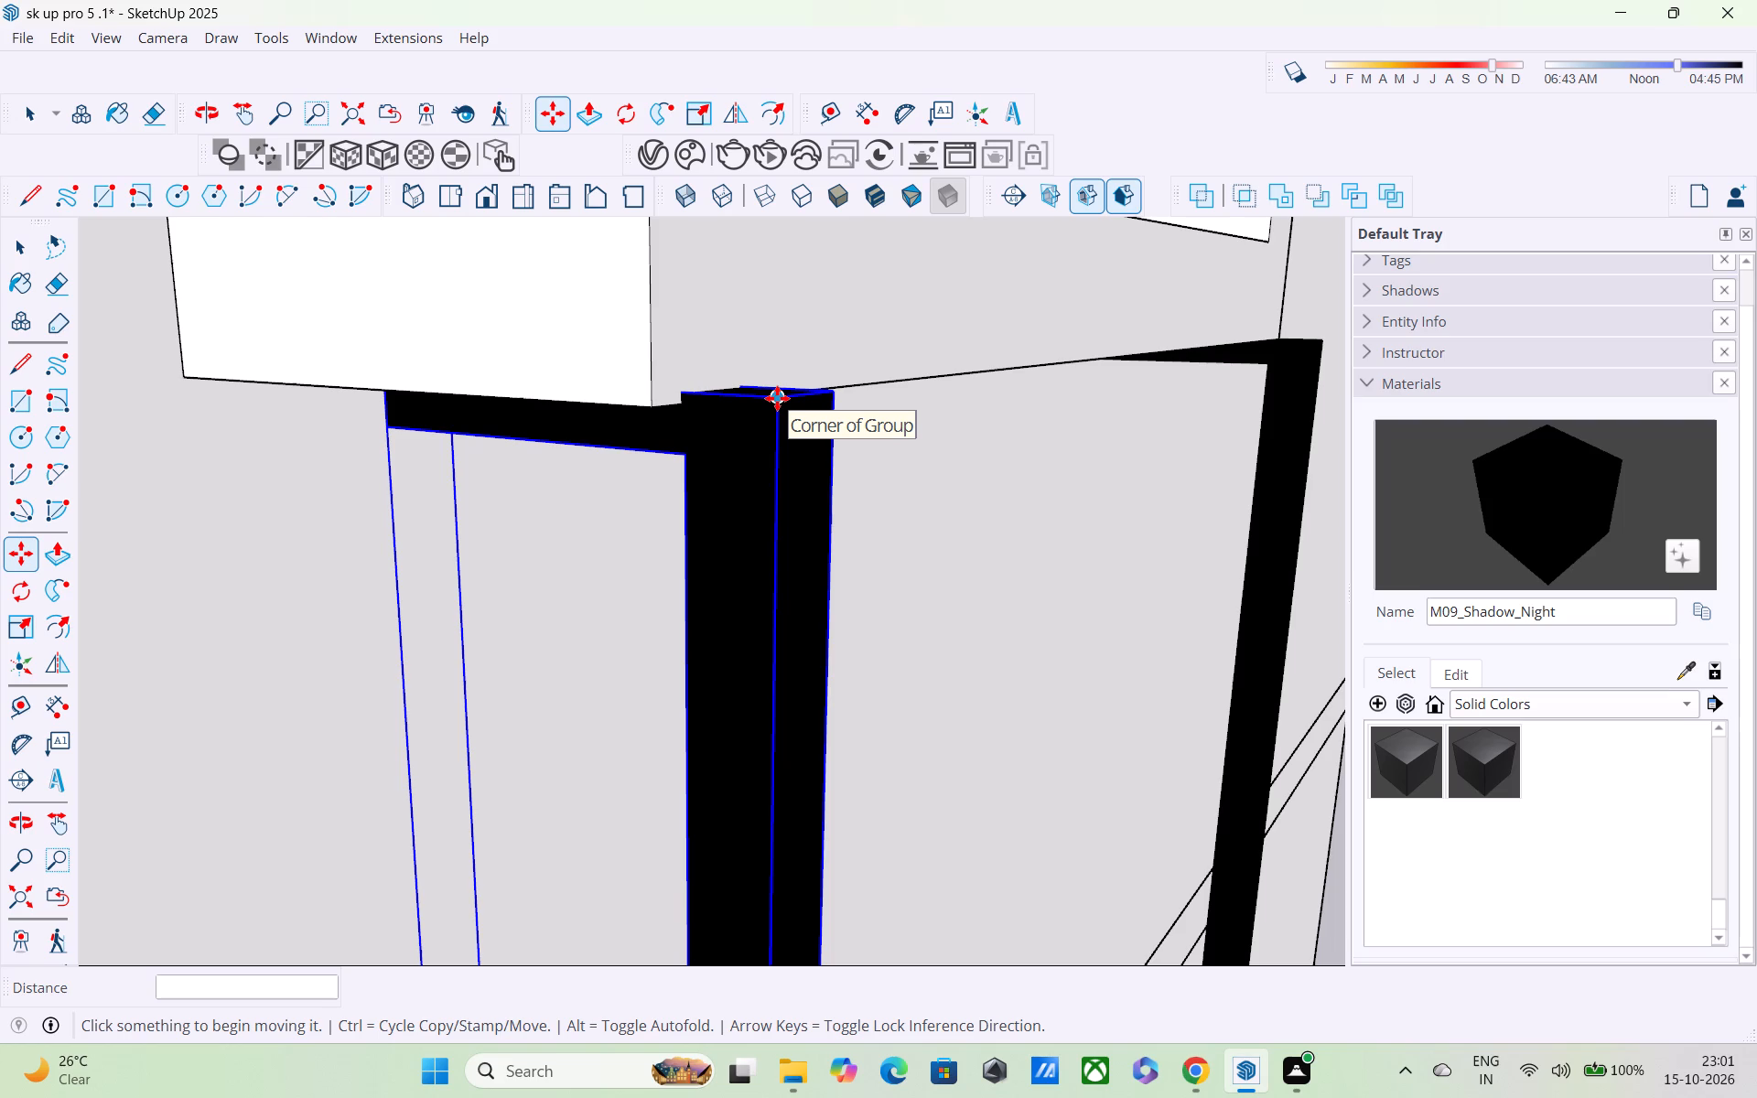
key("slash")
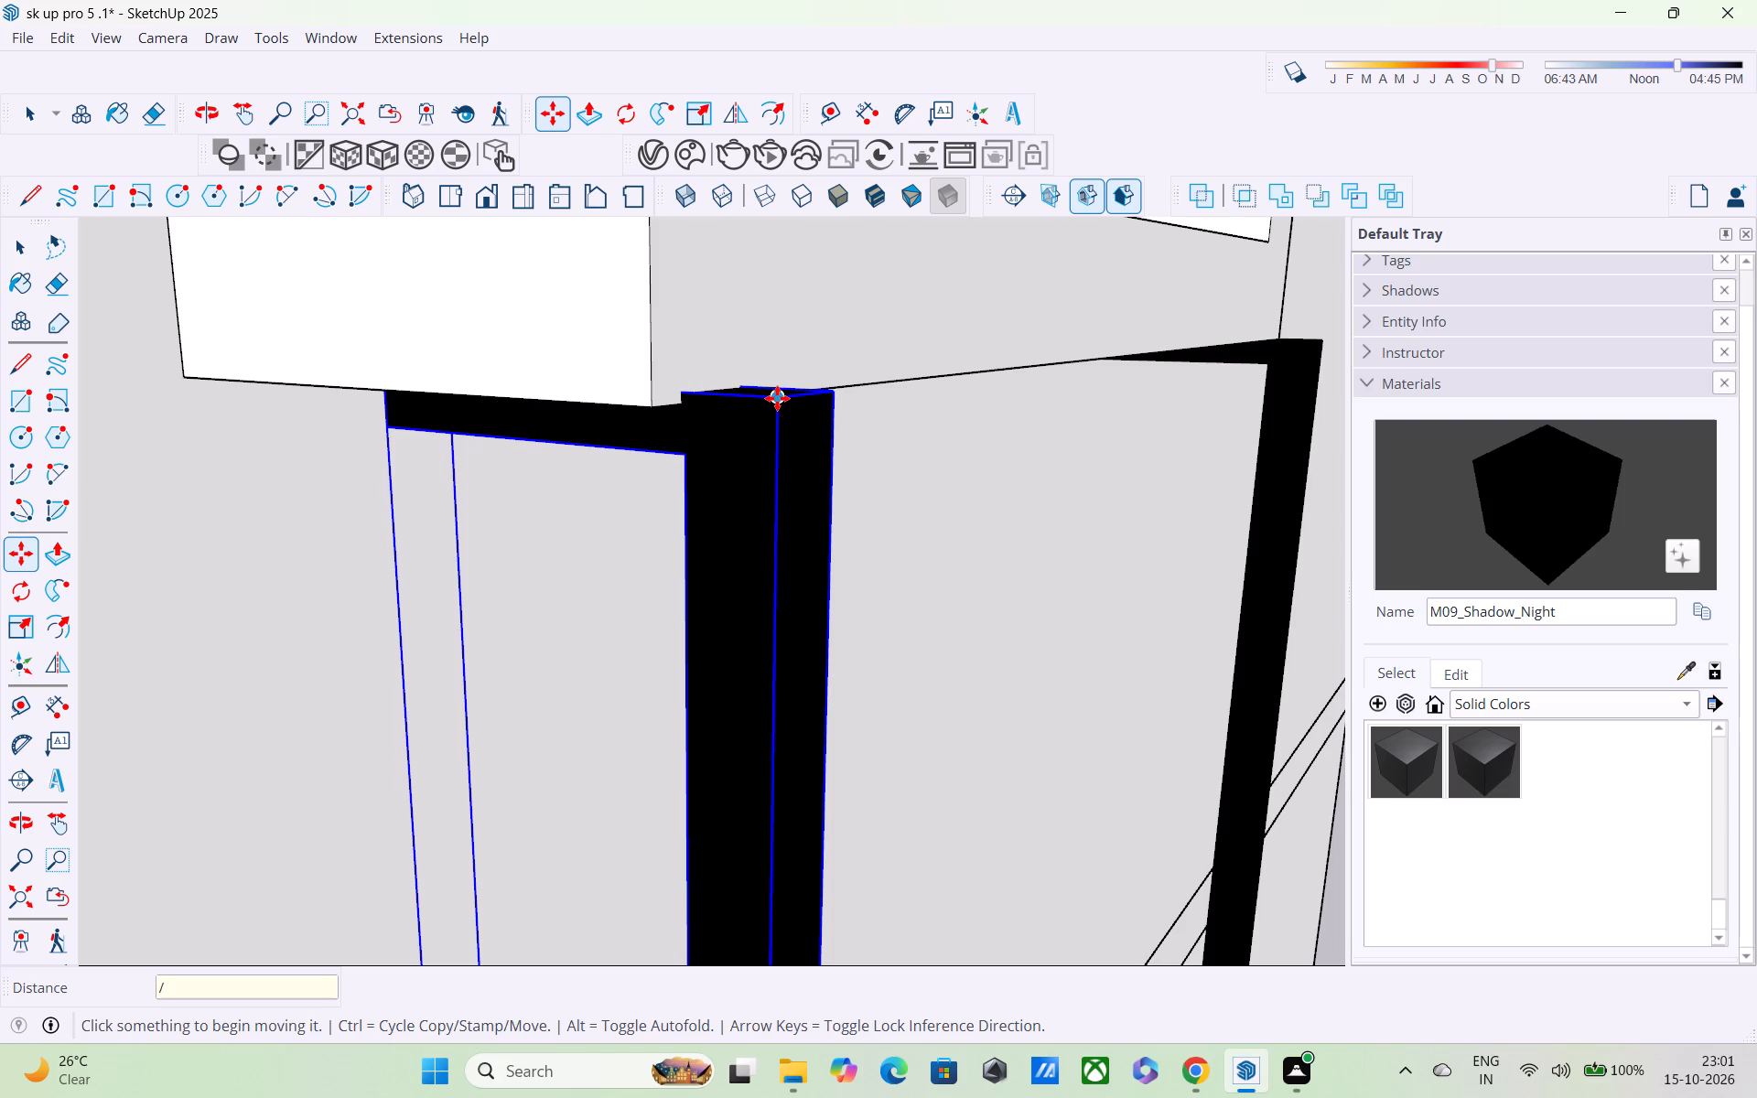
key("6")
key("Return")
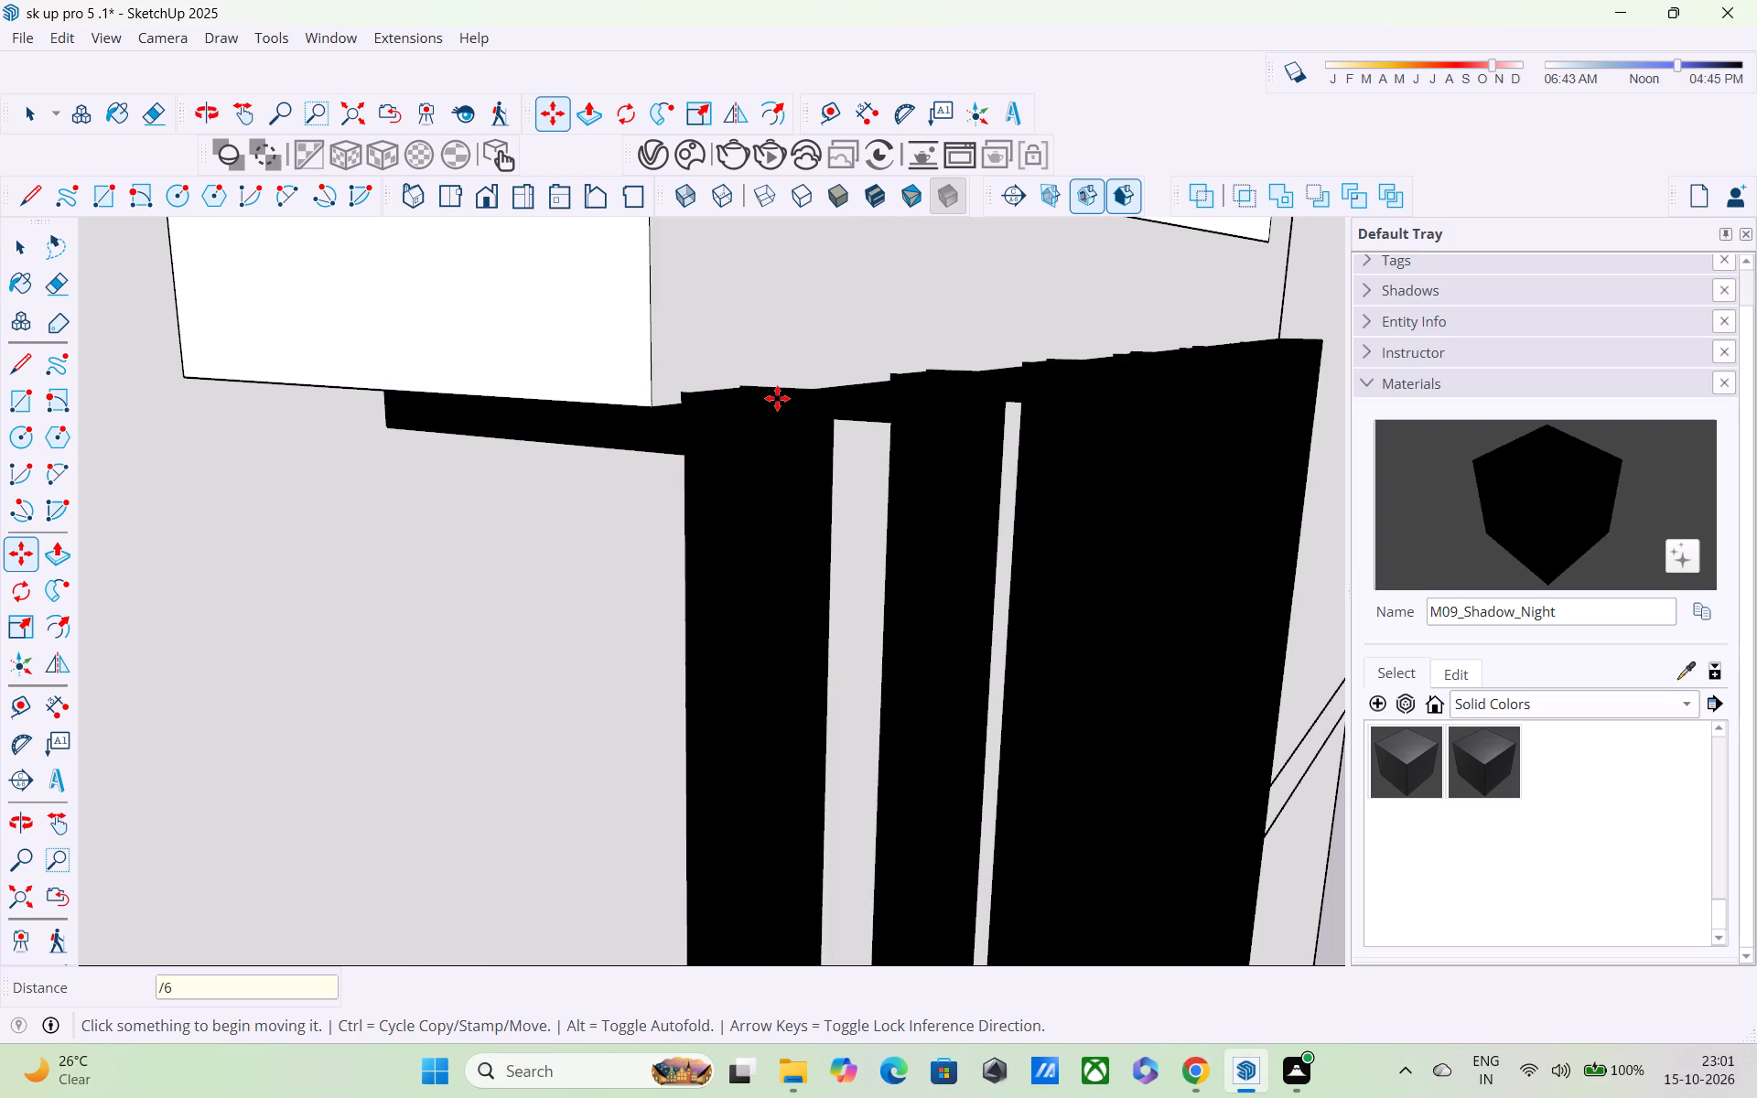
Examine the row of black posts beneath the projecting window frame from several angles.
scroll(1072, 297, "down", 1)
middle_click_drag(1130, 355, 996, 429)
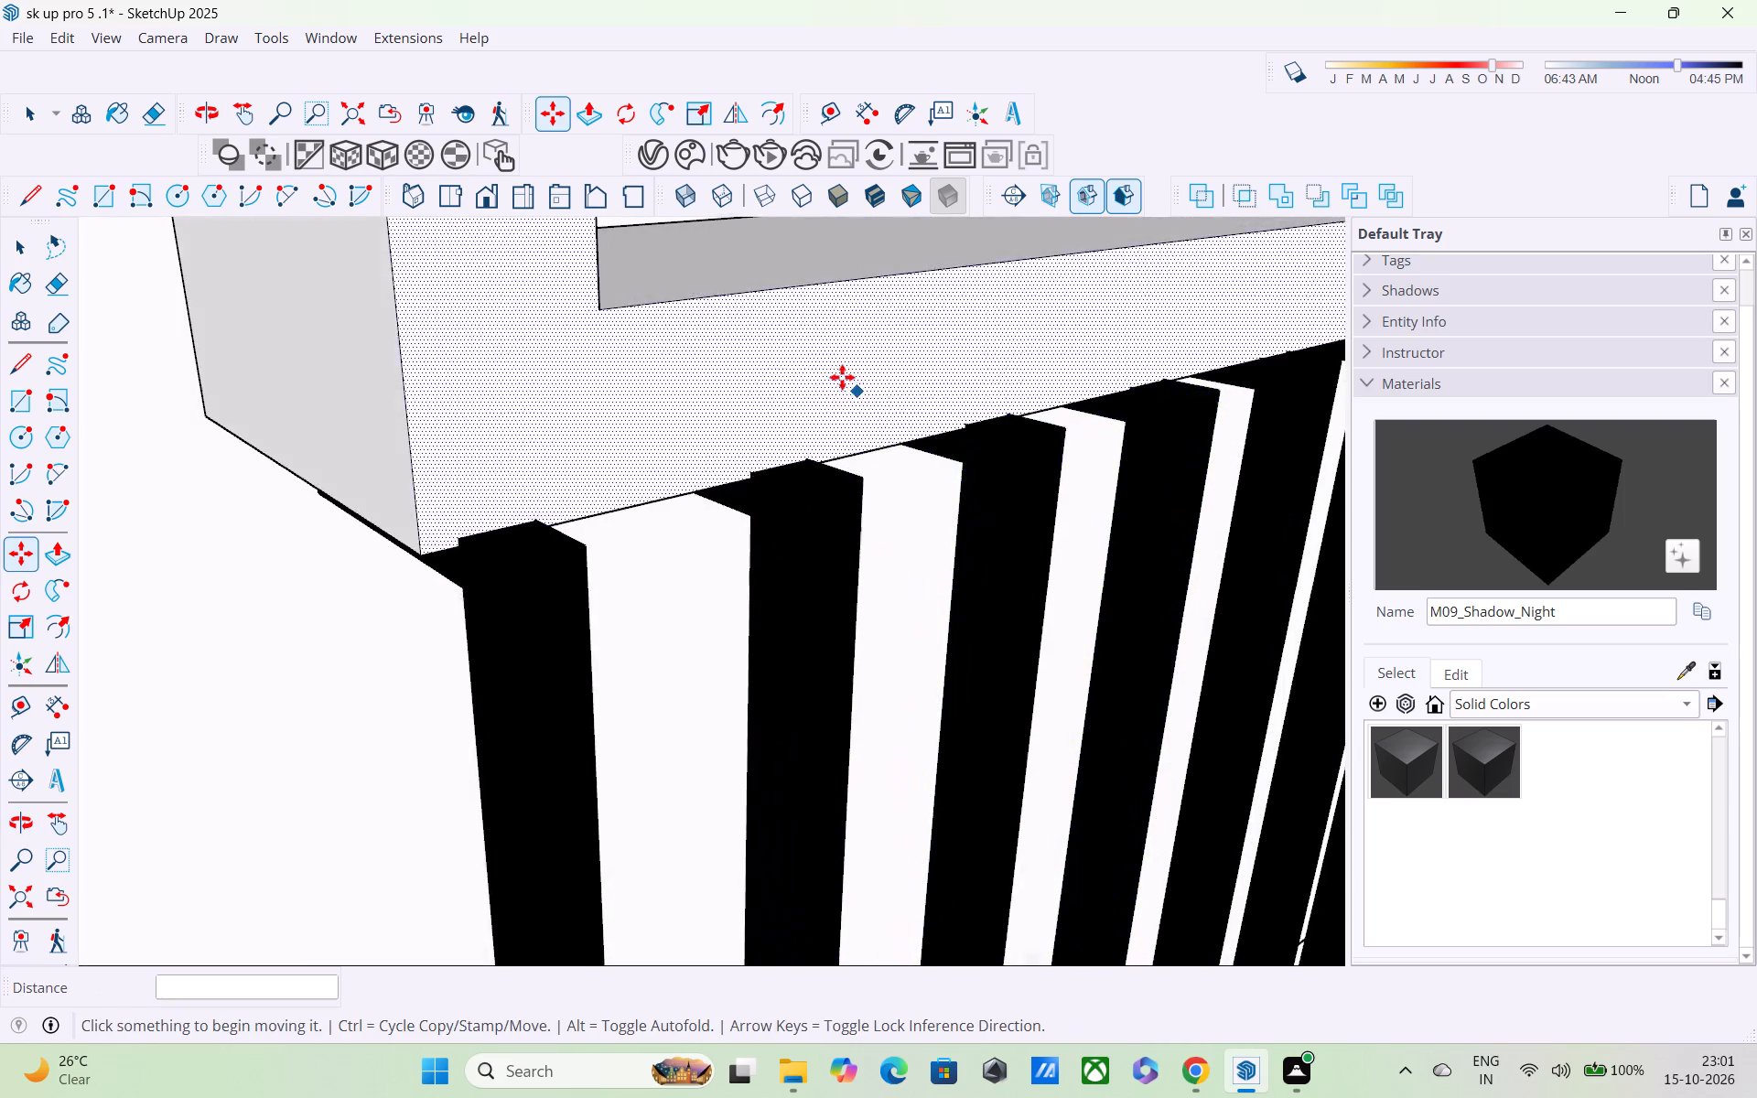
scroll(843, 378, "down", 4)
middle_click_drag(775, 470, 631, 436)
scroll(630, 436, "up", 1)
scroll(629, 421, "down", 13)
middle_click_drag(689, 467, 639, 387)
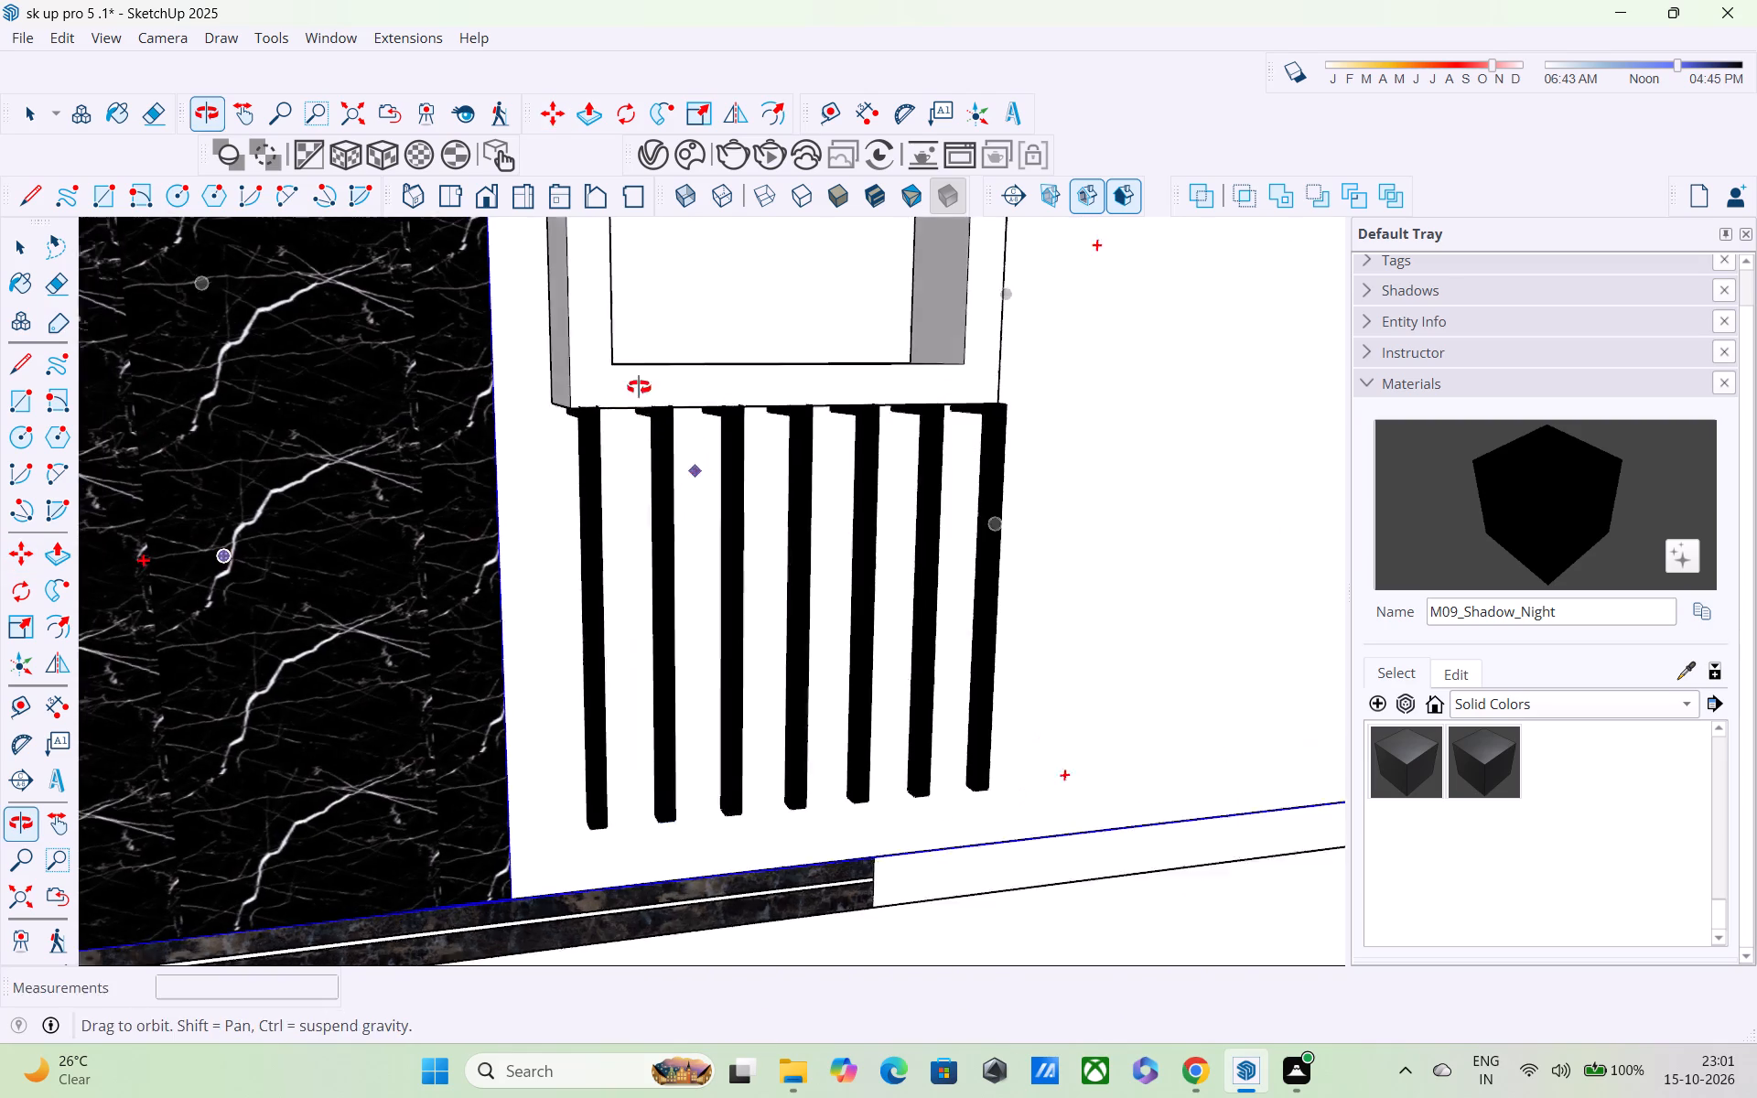
middle_click_drag(639, 387, 580, 242)
scroll(597, 319, "down", 3)
middle_click_drag(633, 485, 835, 560)
scroll(835, 559, "up", 1)
scroll(828, 556, "down", 4)
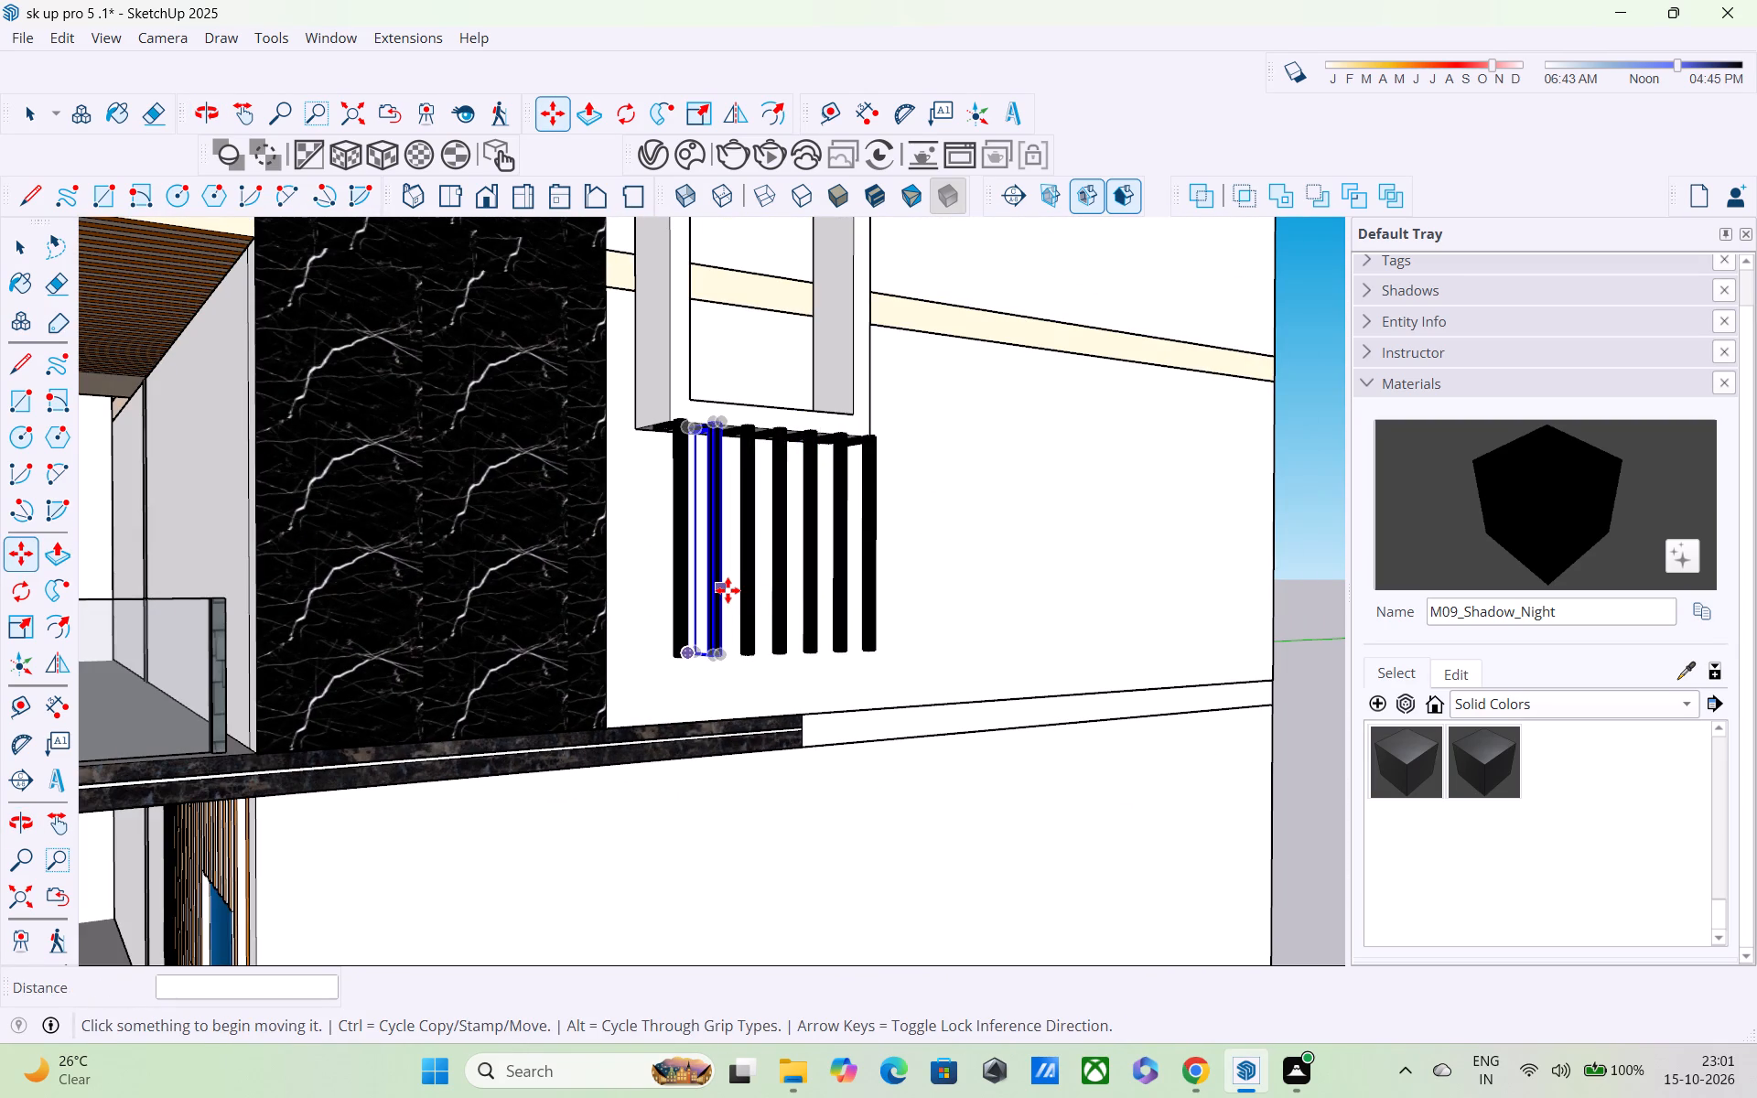
scroll(728, 589, "down", 2)
middle_click_drag(730, 648, 762, 717)
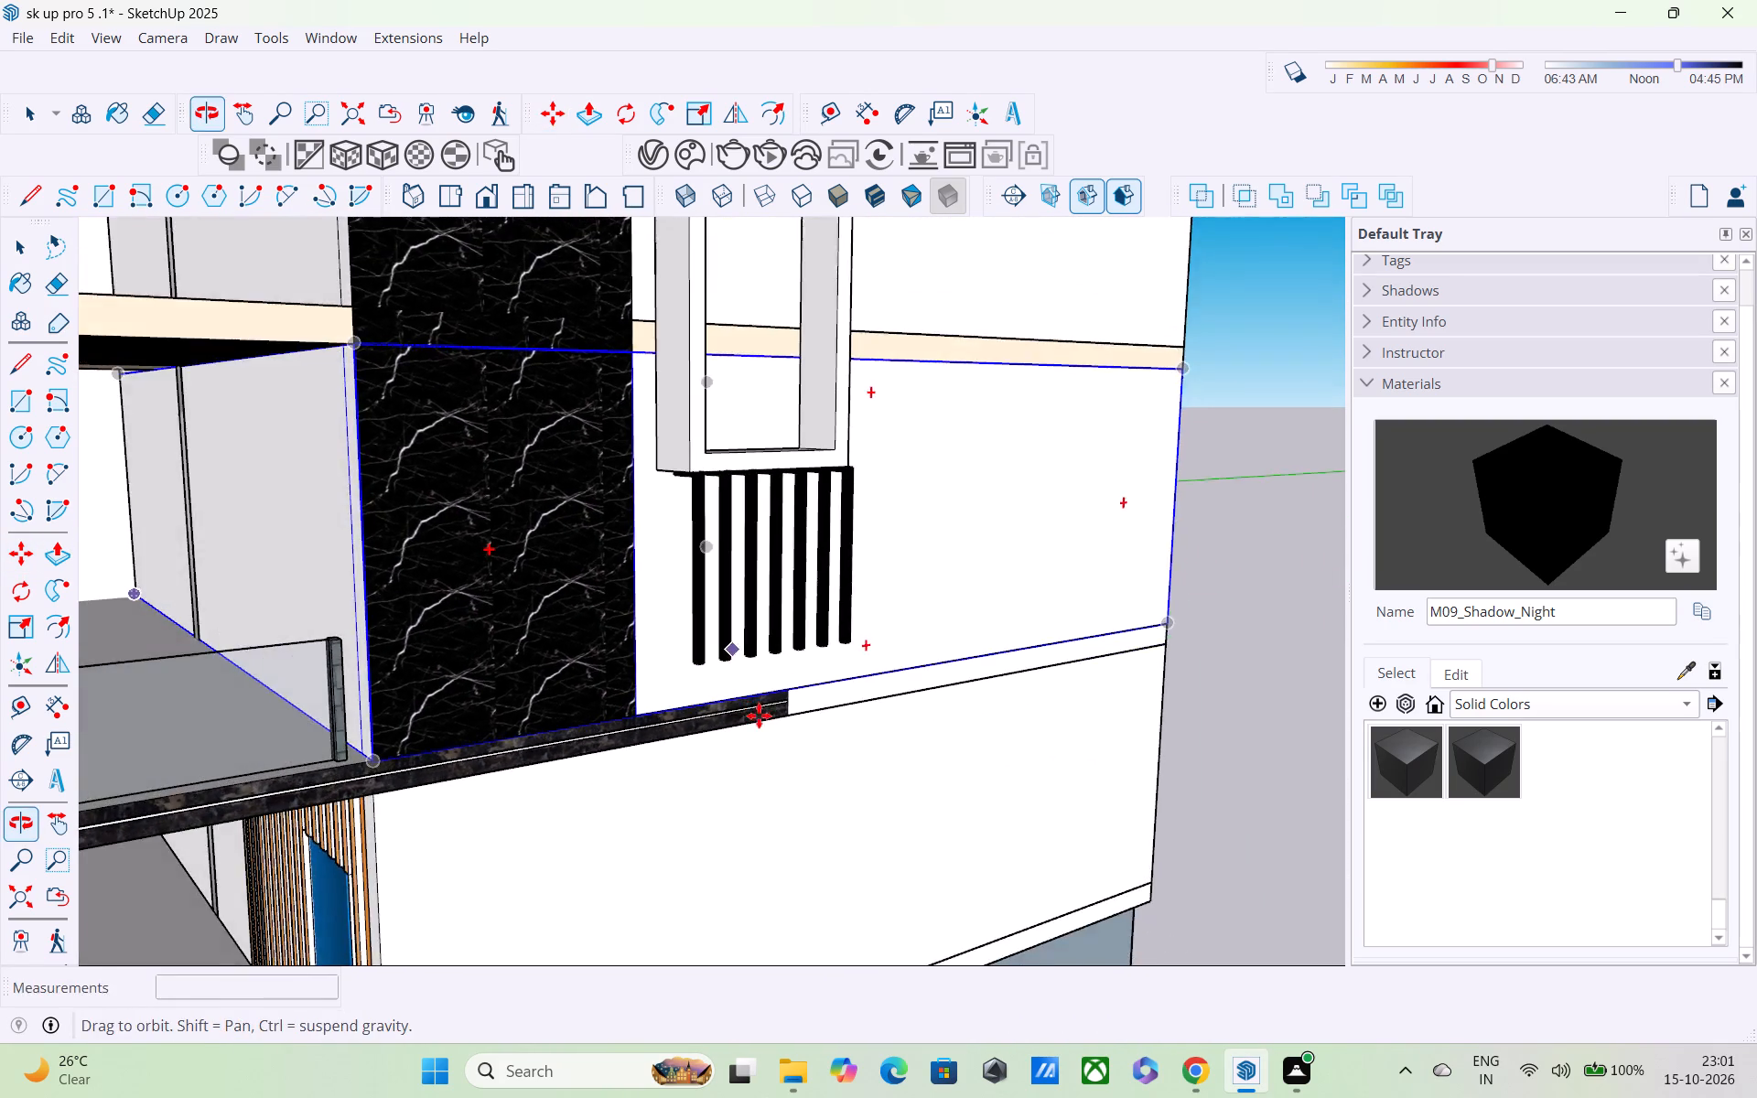
Open the post nearest the black marble wall for editing, viewed from its open bottom end.
scroll(748, 706, "up", 4)
middle_click_drag(709, 653, 746, 419)
scroll(692, 565, "up", 4)
middle_click_drag(692, 533, 692, 375)
scroll(695, 436, "up", 4)
key("space")
double_click(682, 492)
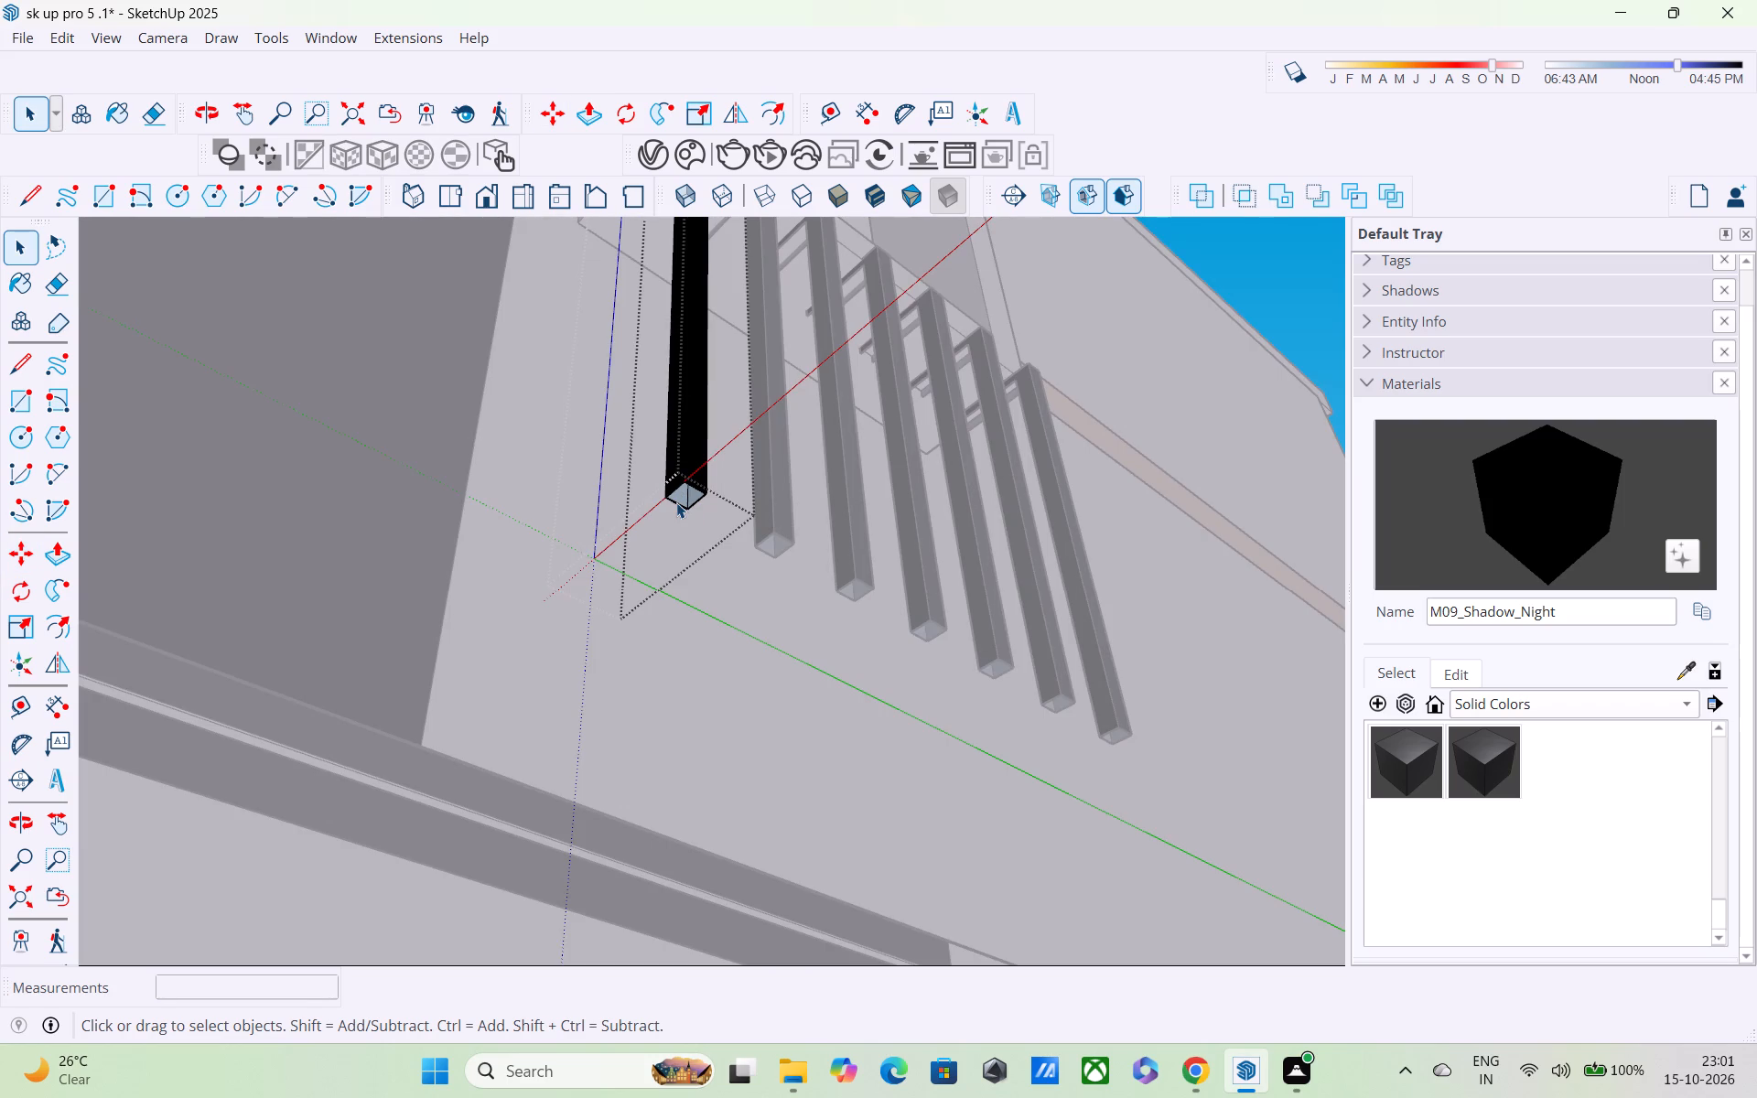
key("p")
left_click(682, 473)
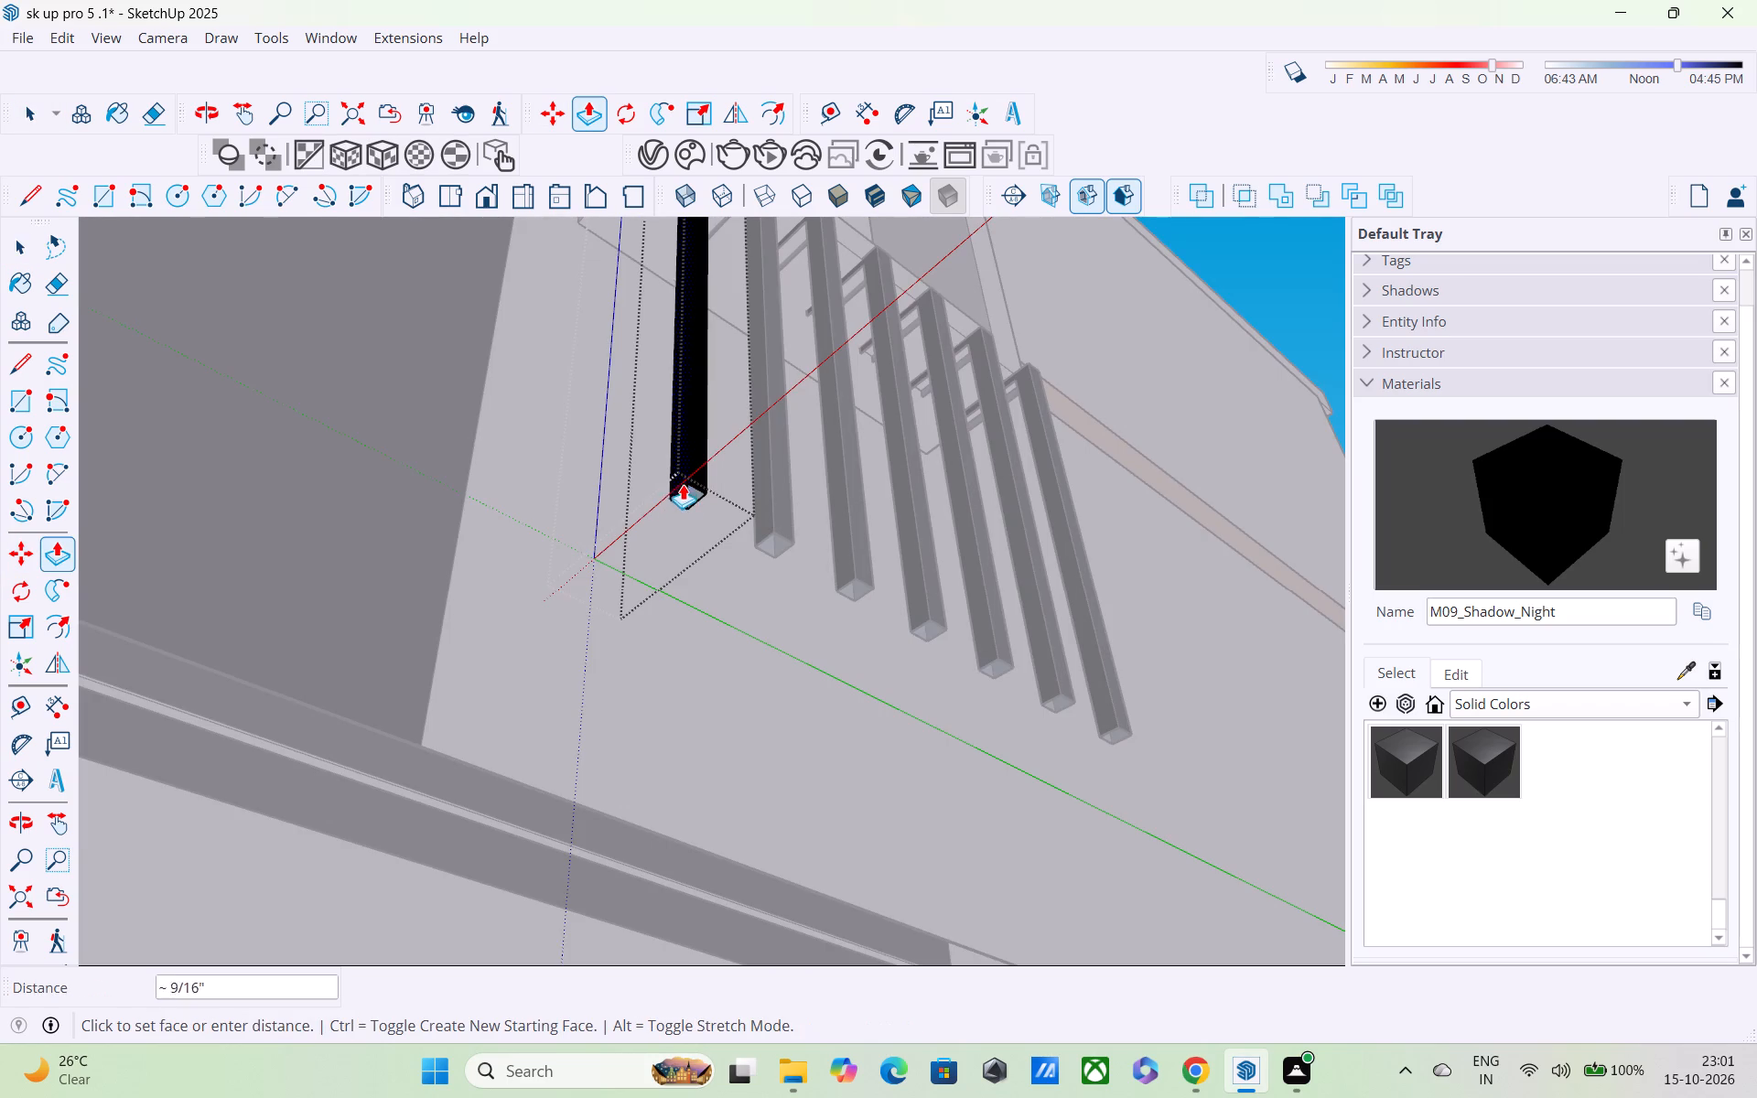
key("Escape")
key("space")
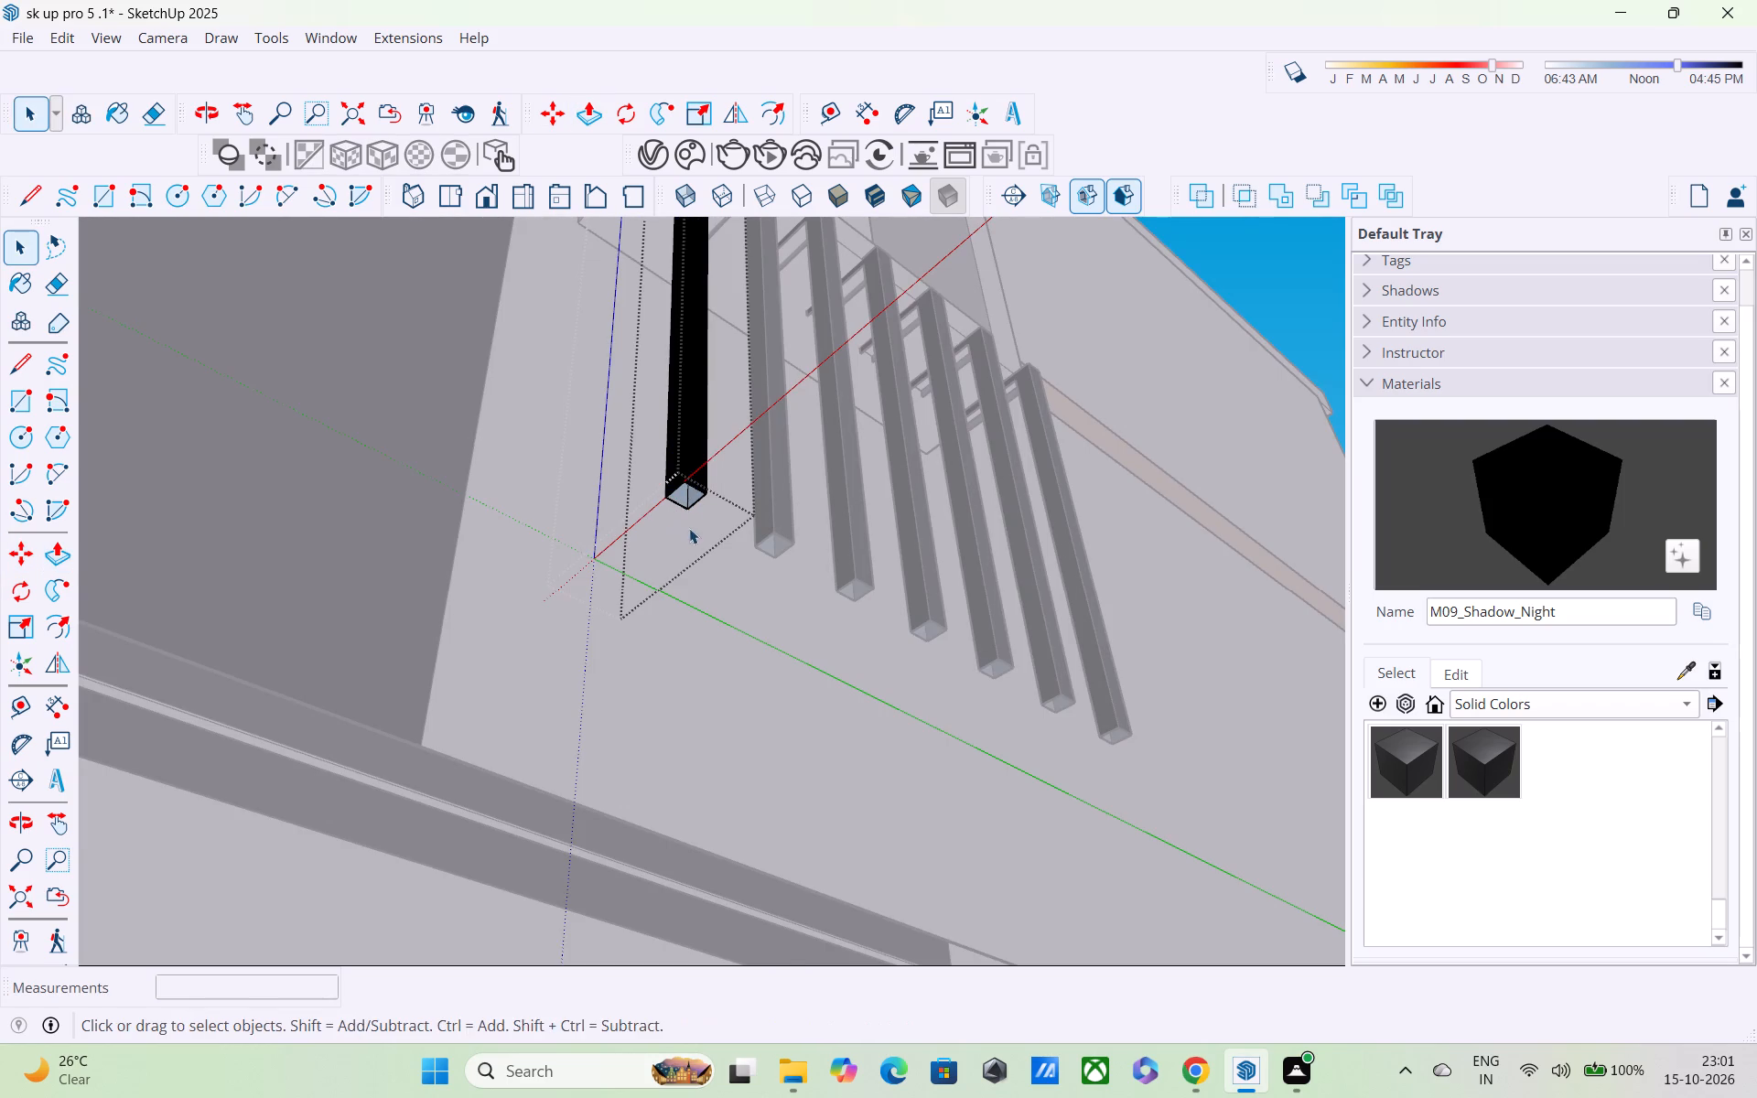
Cap the post's open bottom end with a rectangle about 2 5/8" by 2 7/16".
middle_click_drag(685, 526, 360, 450)
scroll(372, 466, "up", 3)
middle_click_drag(383, 509, 416, 392)
scroll(417, 390, "up", 1)
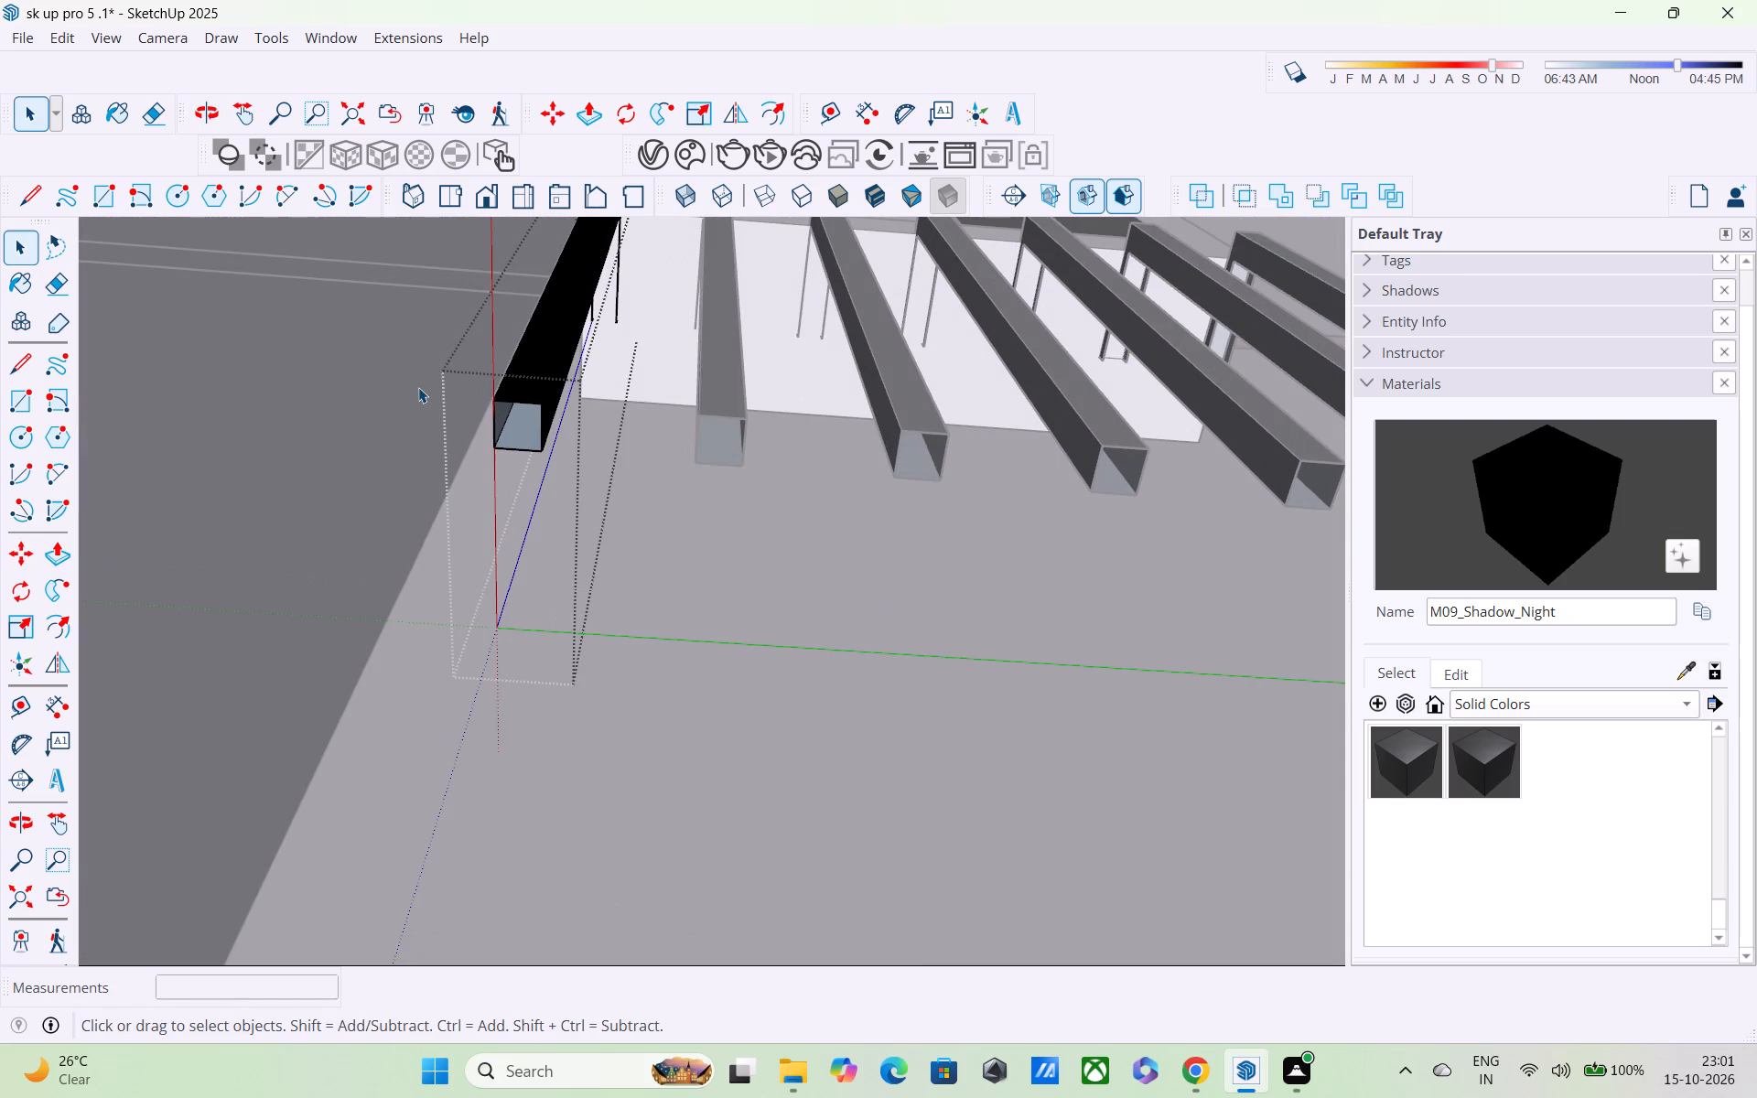
key("r")
left_click(494, 410)
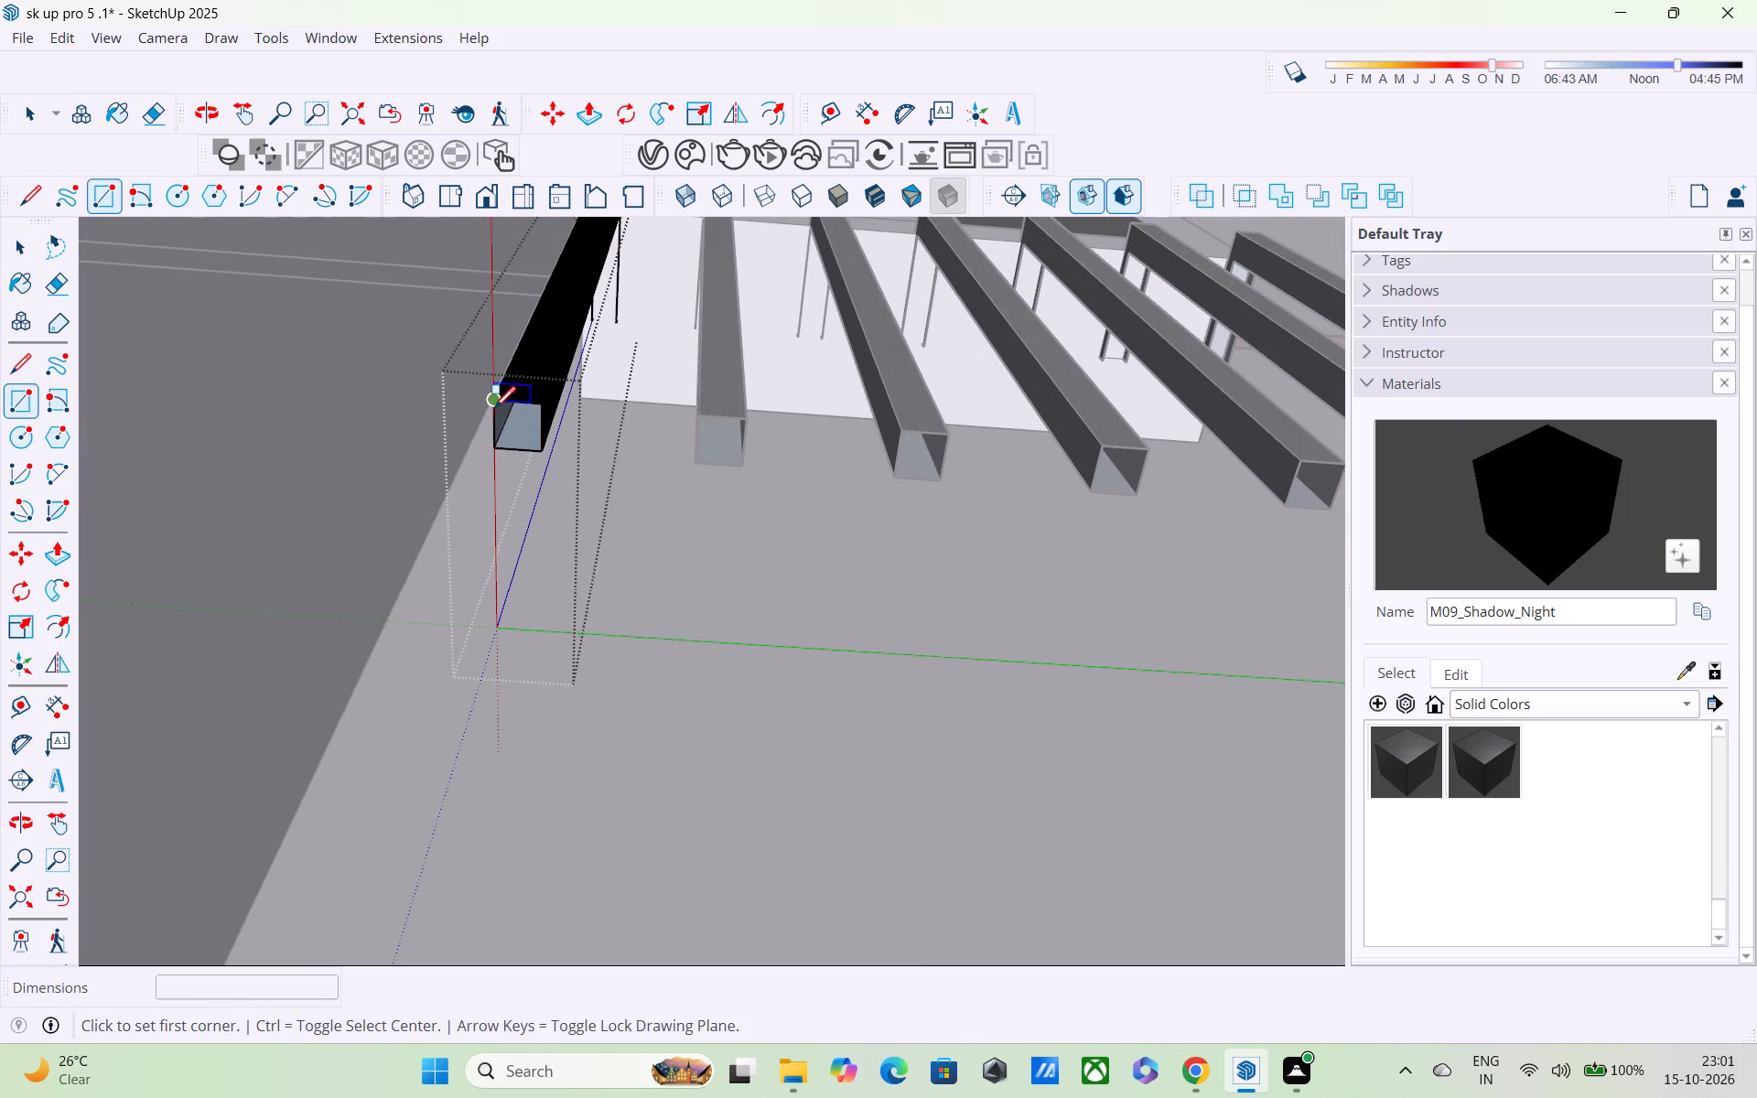
left_click(533, 457)
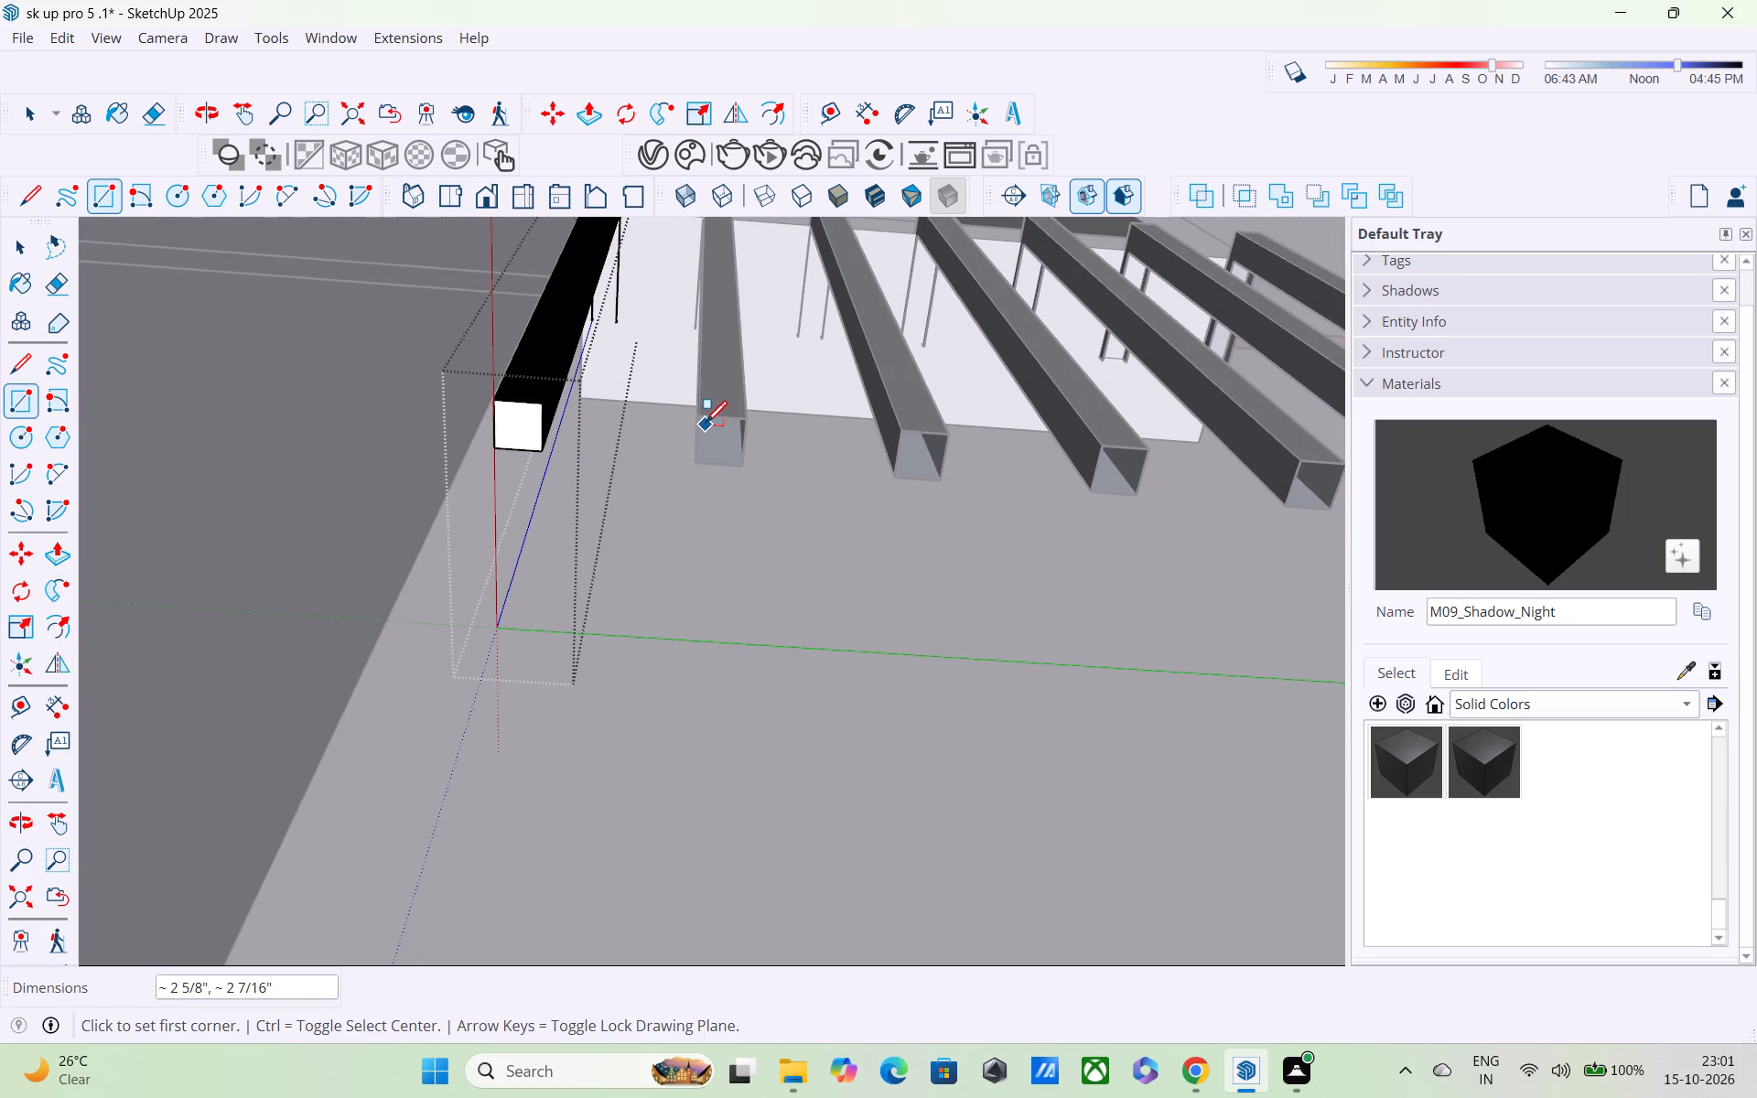
key("space")
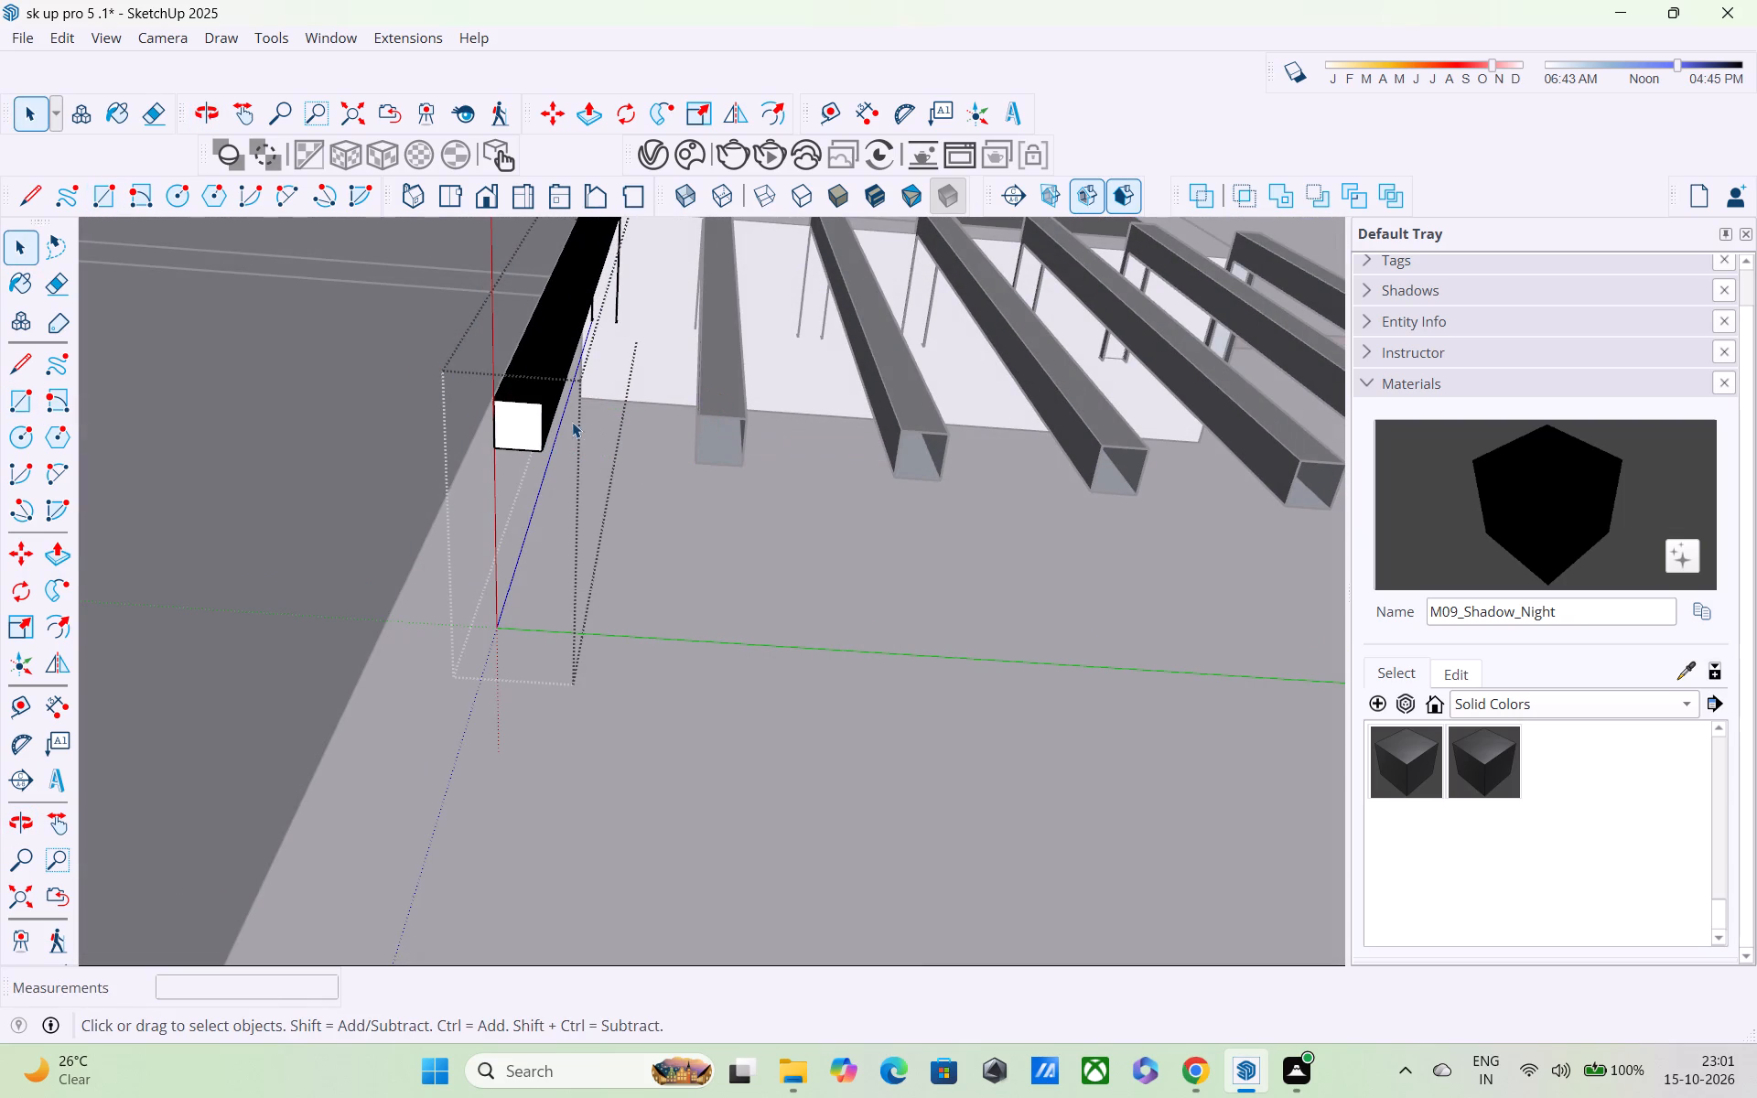
Extend the capped bottom face downward about 11 15/16" with Push/Pull, and leave the post group.
key("p")
left_click(527, 414)
scroll(536, 484, "down", 2)
middle_click_drag(536, 488, 637, 684)
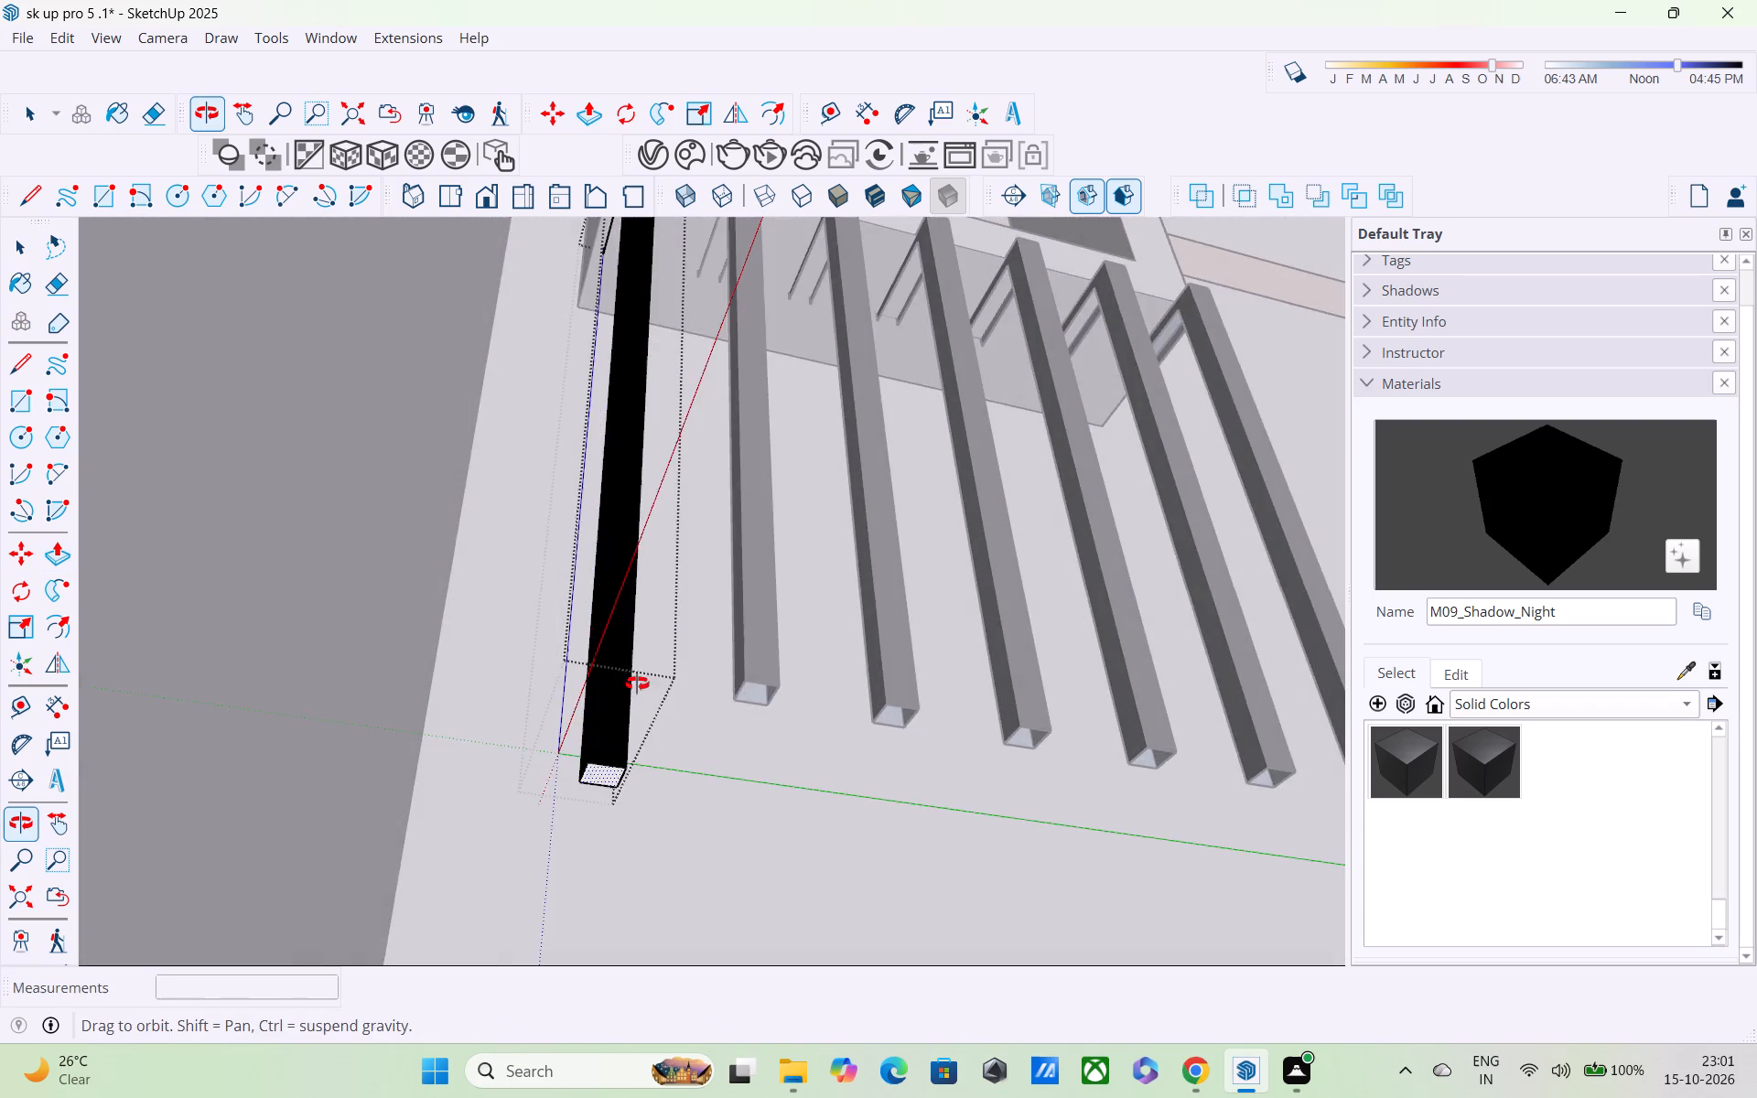
middle_click_drag(637, 684, 637, 682)
scroll(640, 666, "down", 5)
middle_click_drag(684, 816, 695, 843)
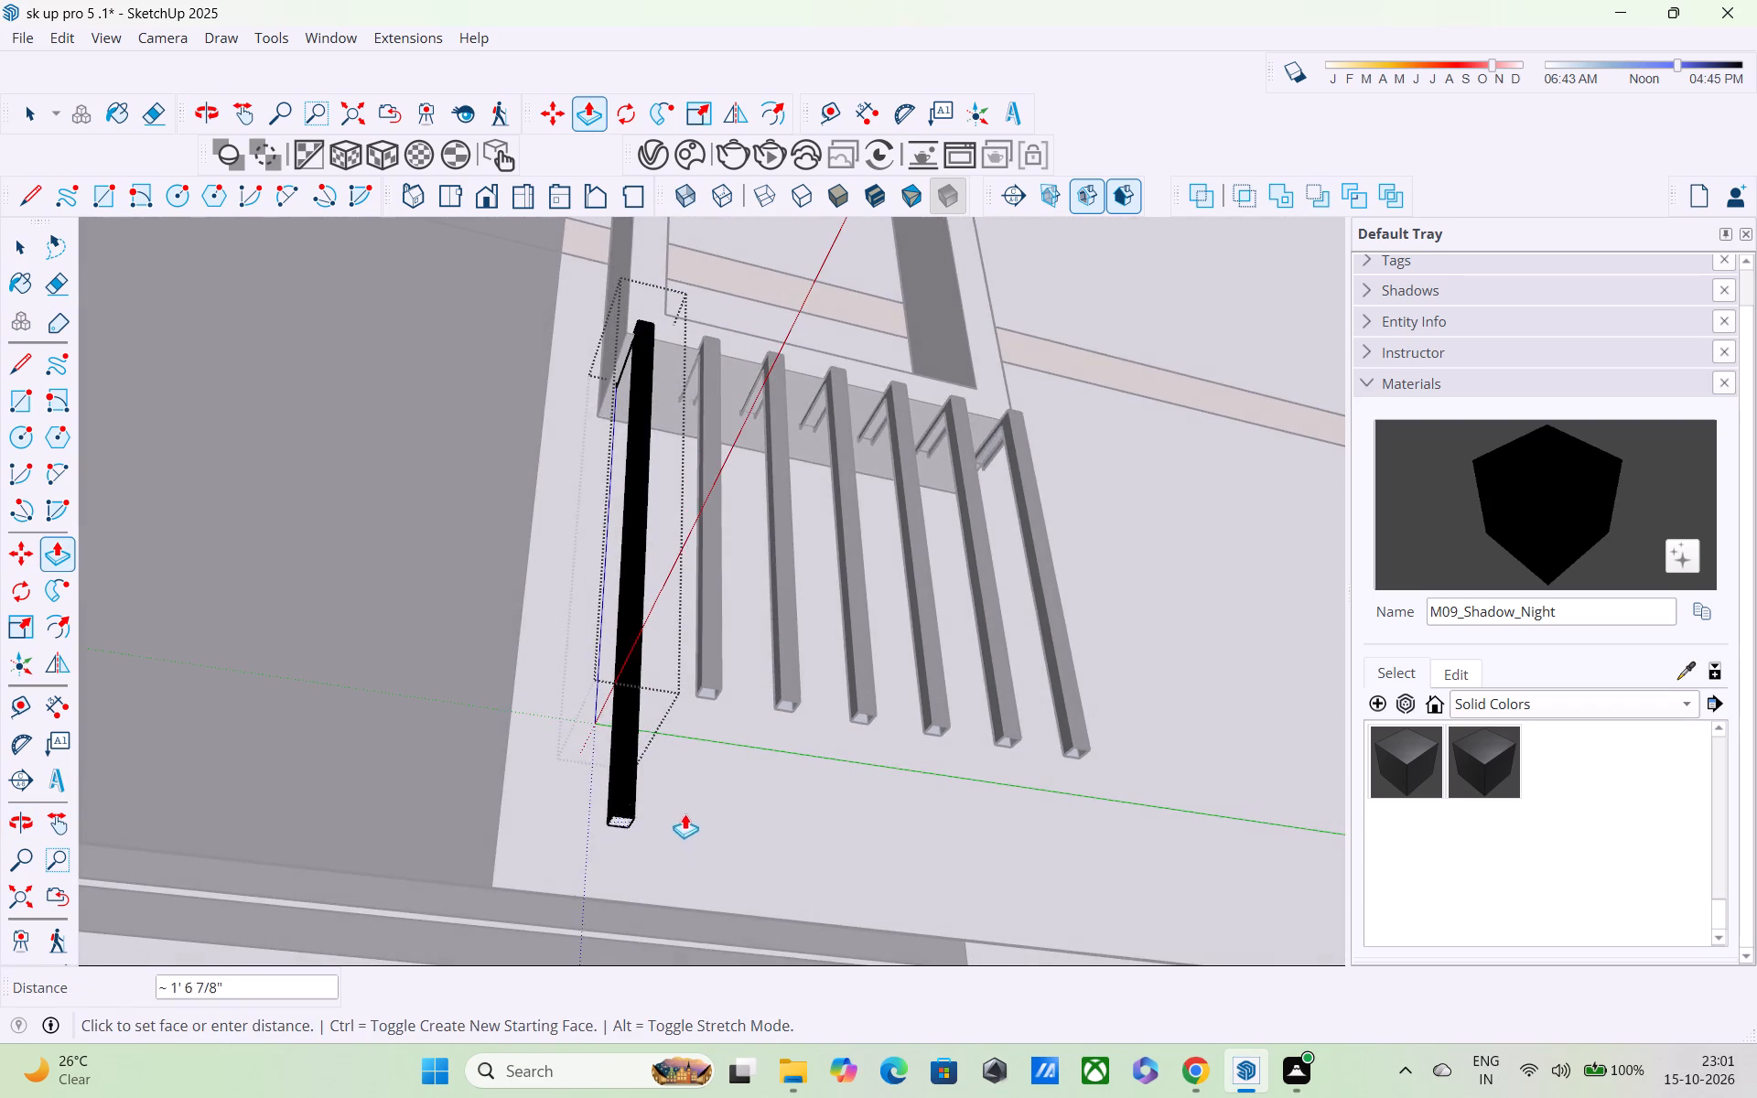
scroll(677, 802, "down", 2)
middle_click_drag(672, 791, 934, 802)
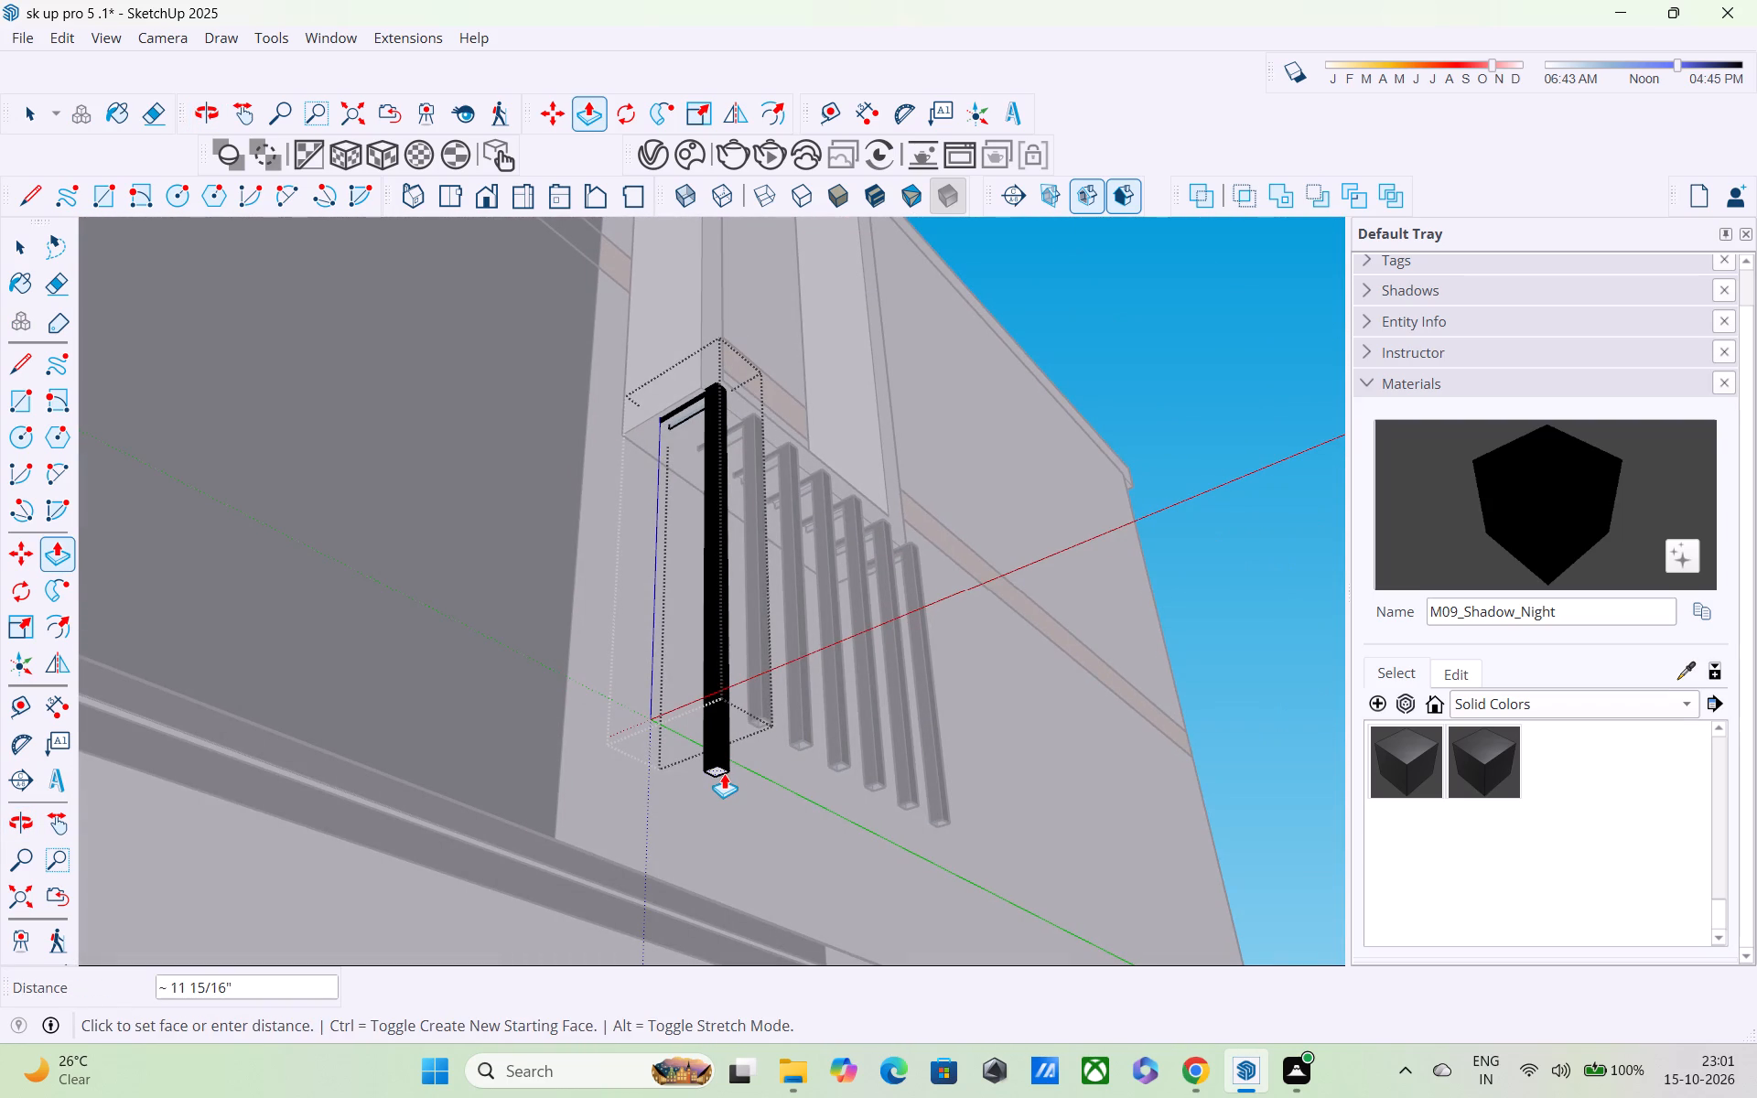
left_click(724, 773)
middle_click_drag(711, 794, 931, 910)
scroll(806, 858, "up", 3)
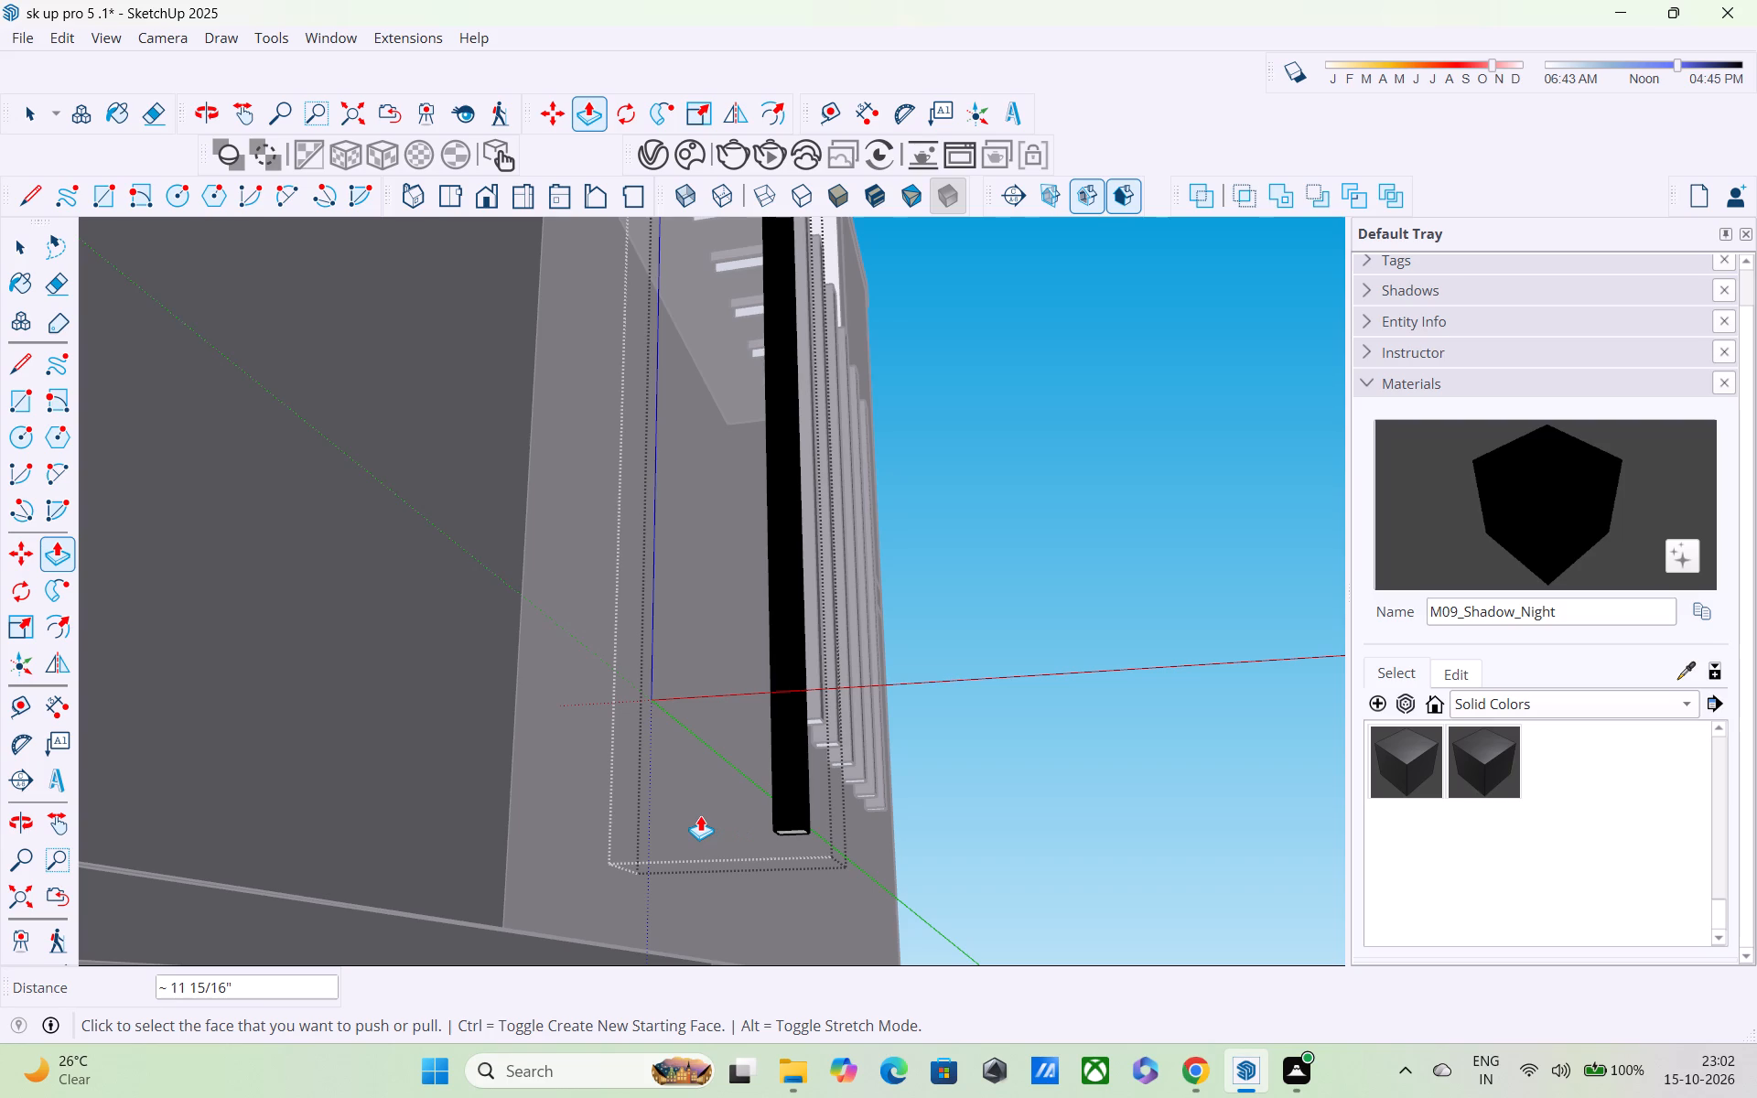
scroll(700, 815, "down", 1)
middle_click_drag(710, 831, 724, 850)
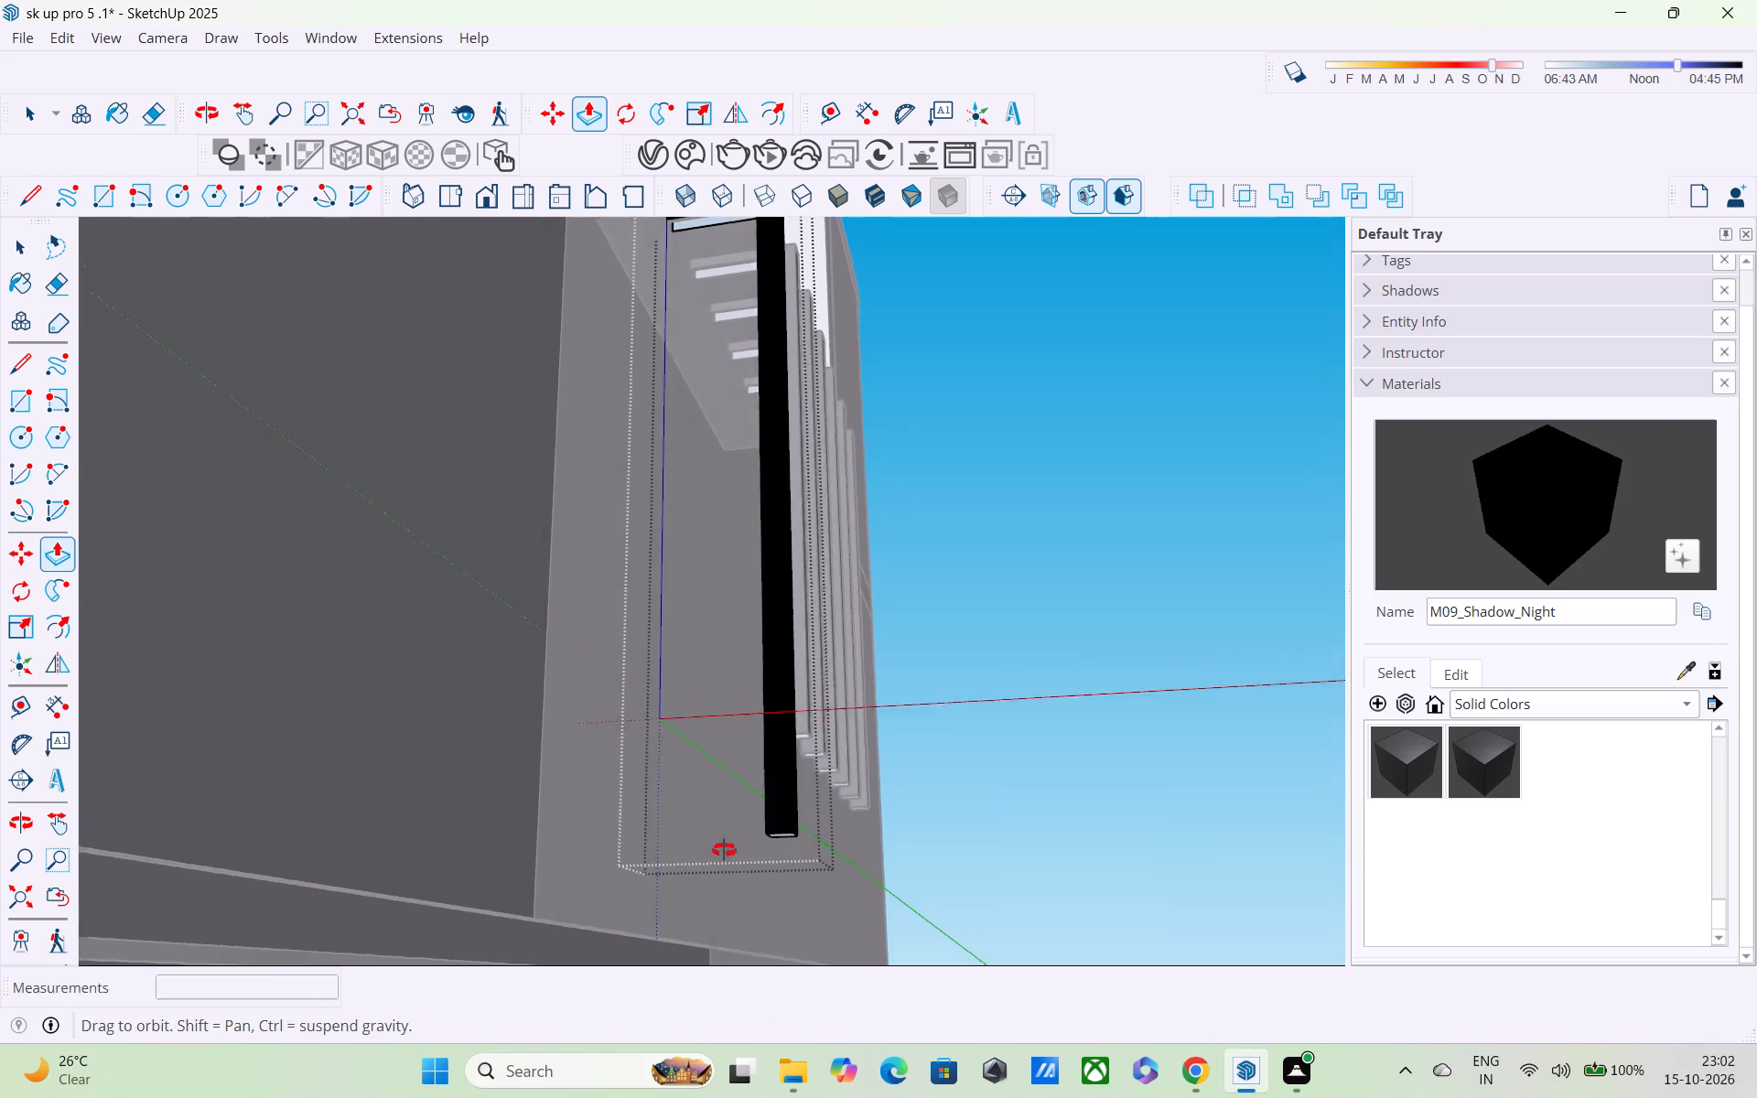
middle_click_drag(724, 850, 805, 922)
scroll(855, 879, "up", 2)
middle_click_drag(850, 866, 816, 795)
scroll(790, 767, "up", 1)
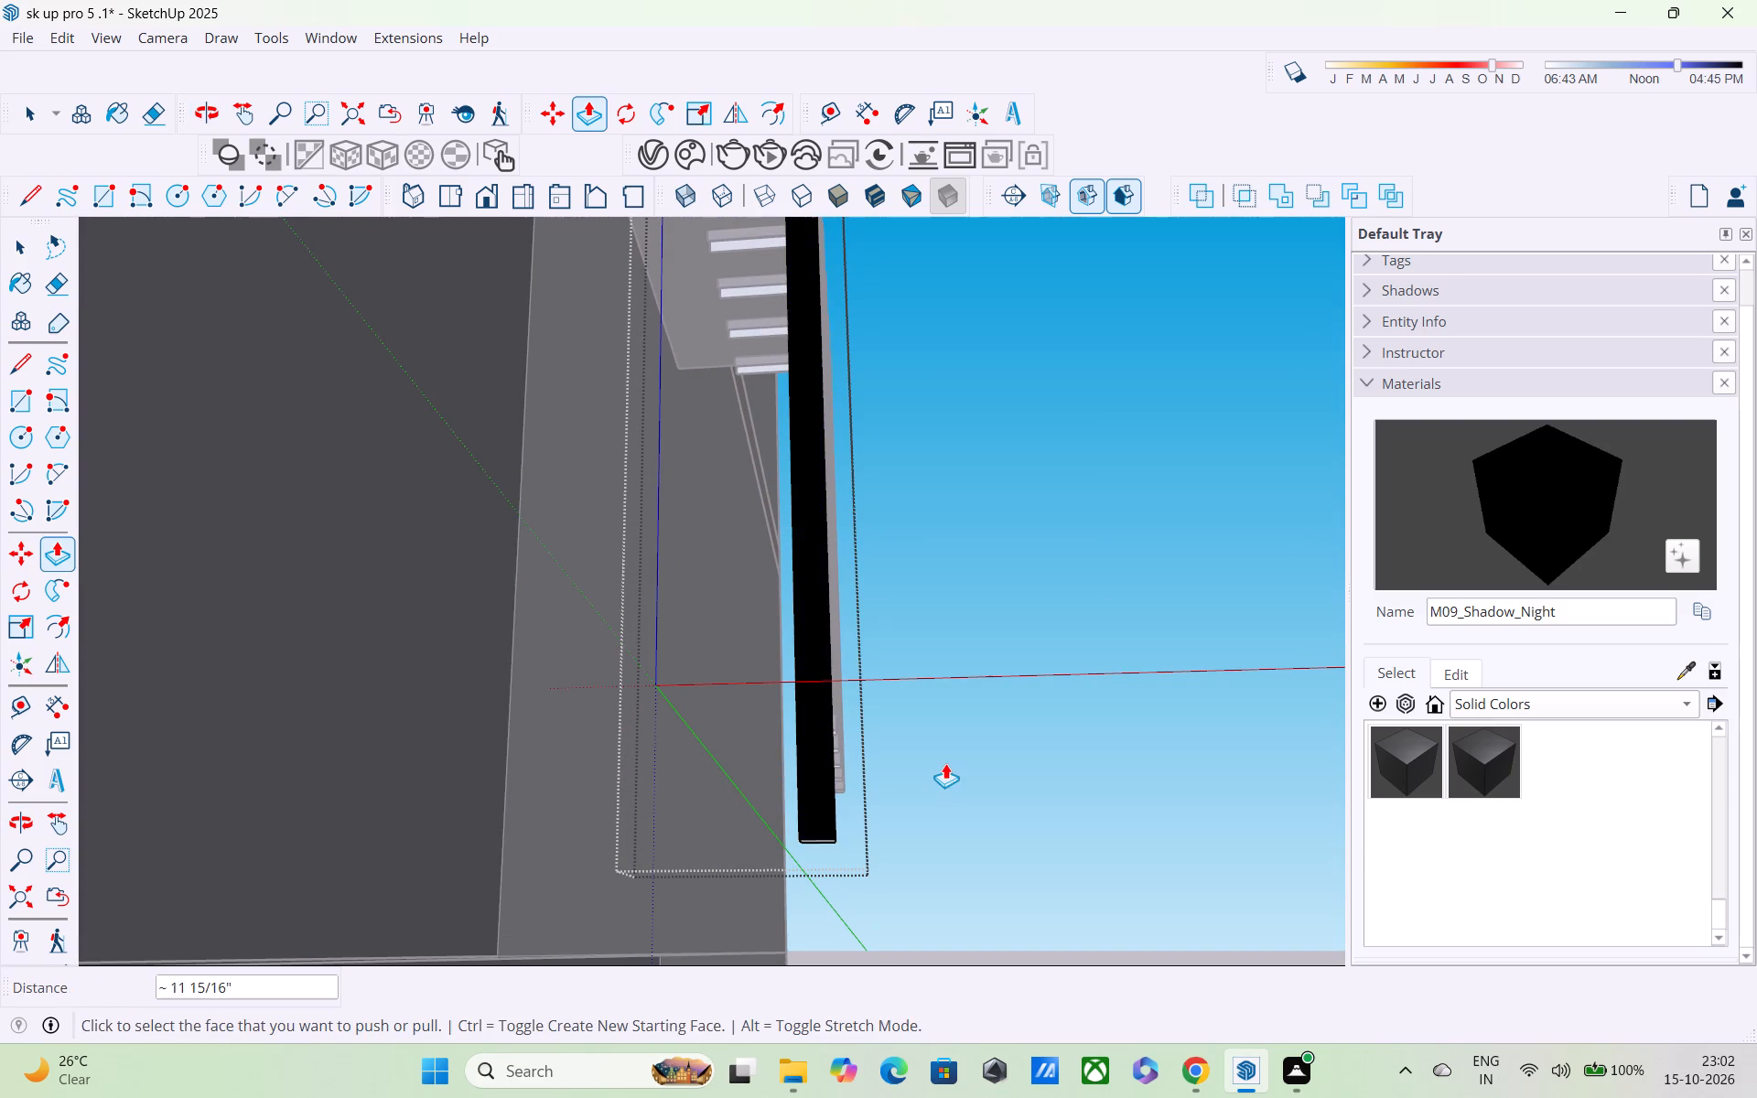
key("space")
left_click(940, 748)
View the whole model and inspect the facade around to the row of posts beneath the window frame.
scroll(839, 729, "down", 2)
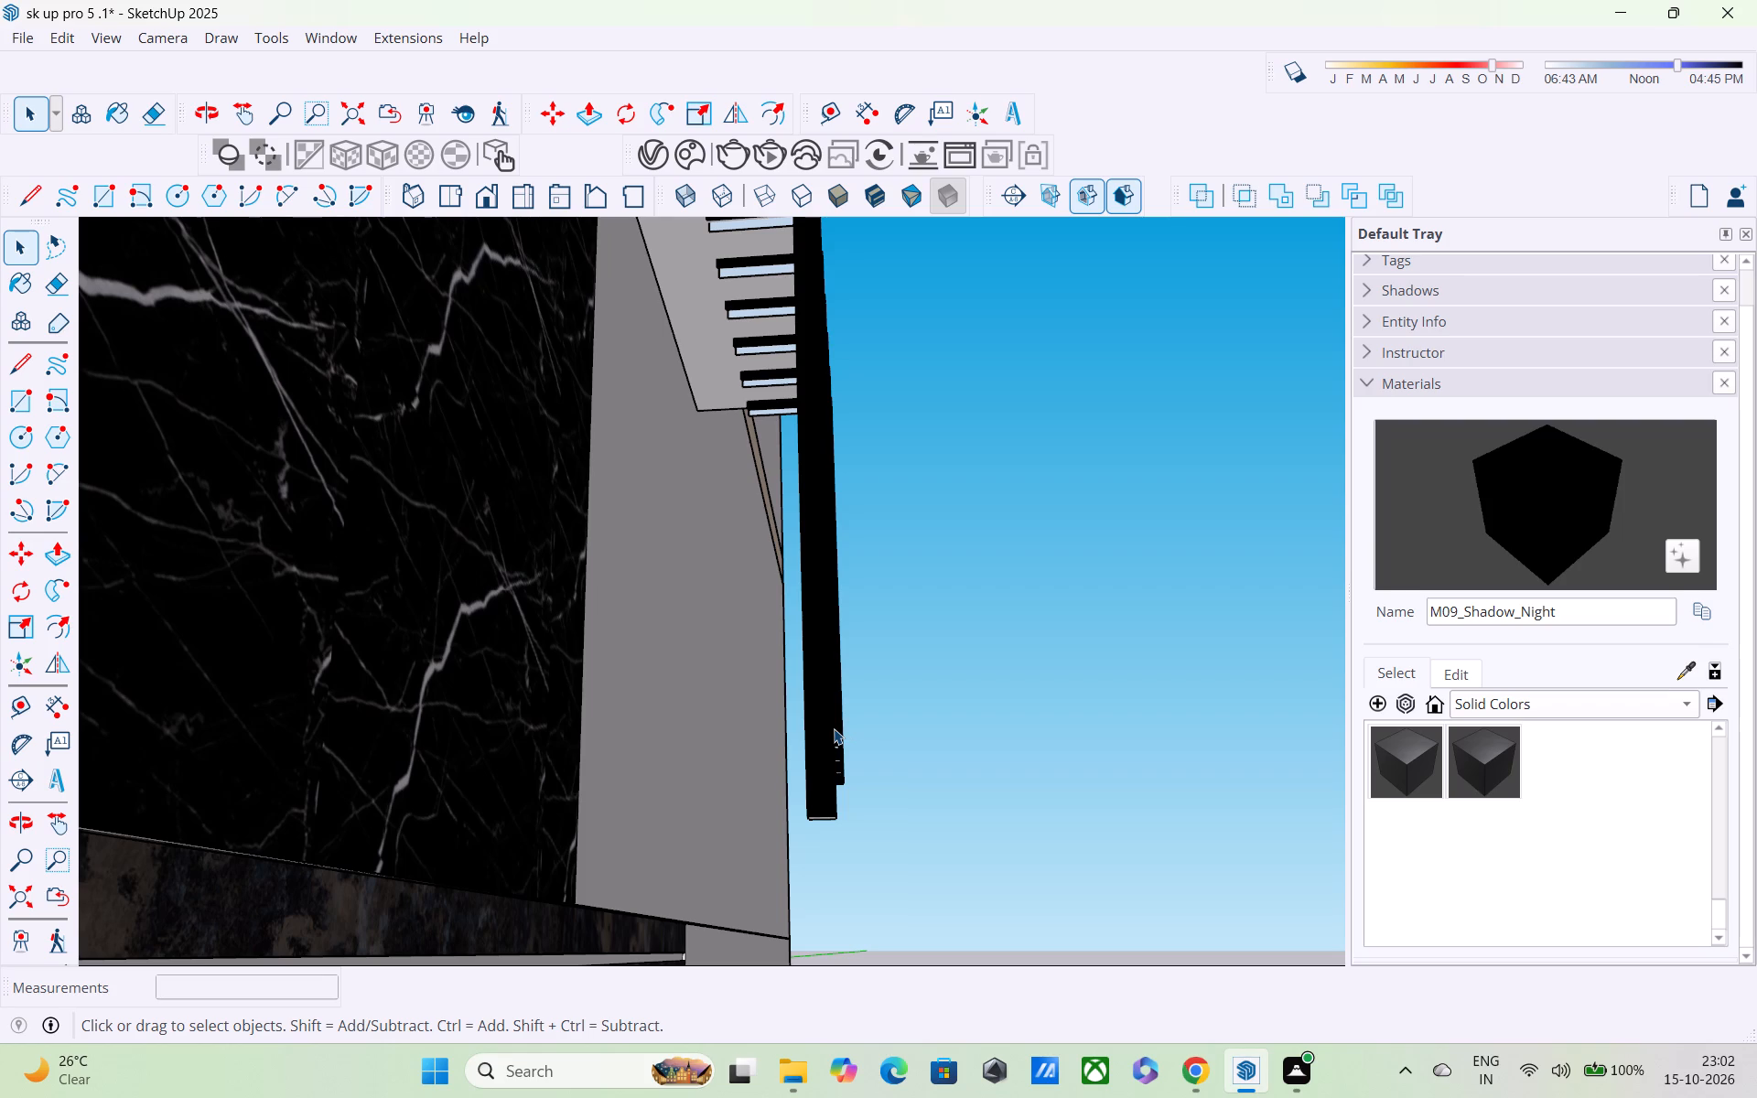
middle_click_drag(439, 625, 822, 796, "shift")
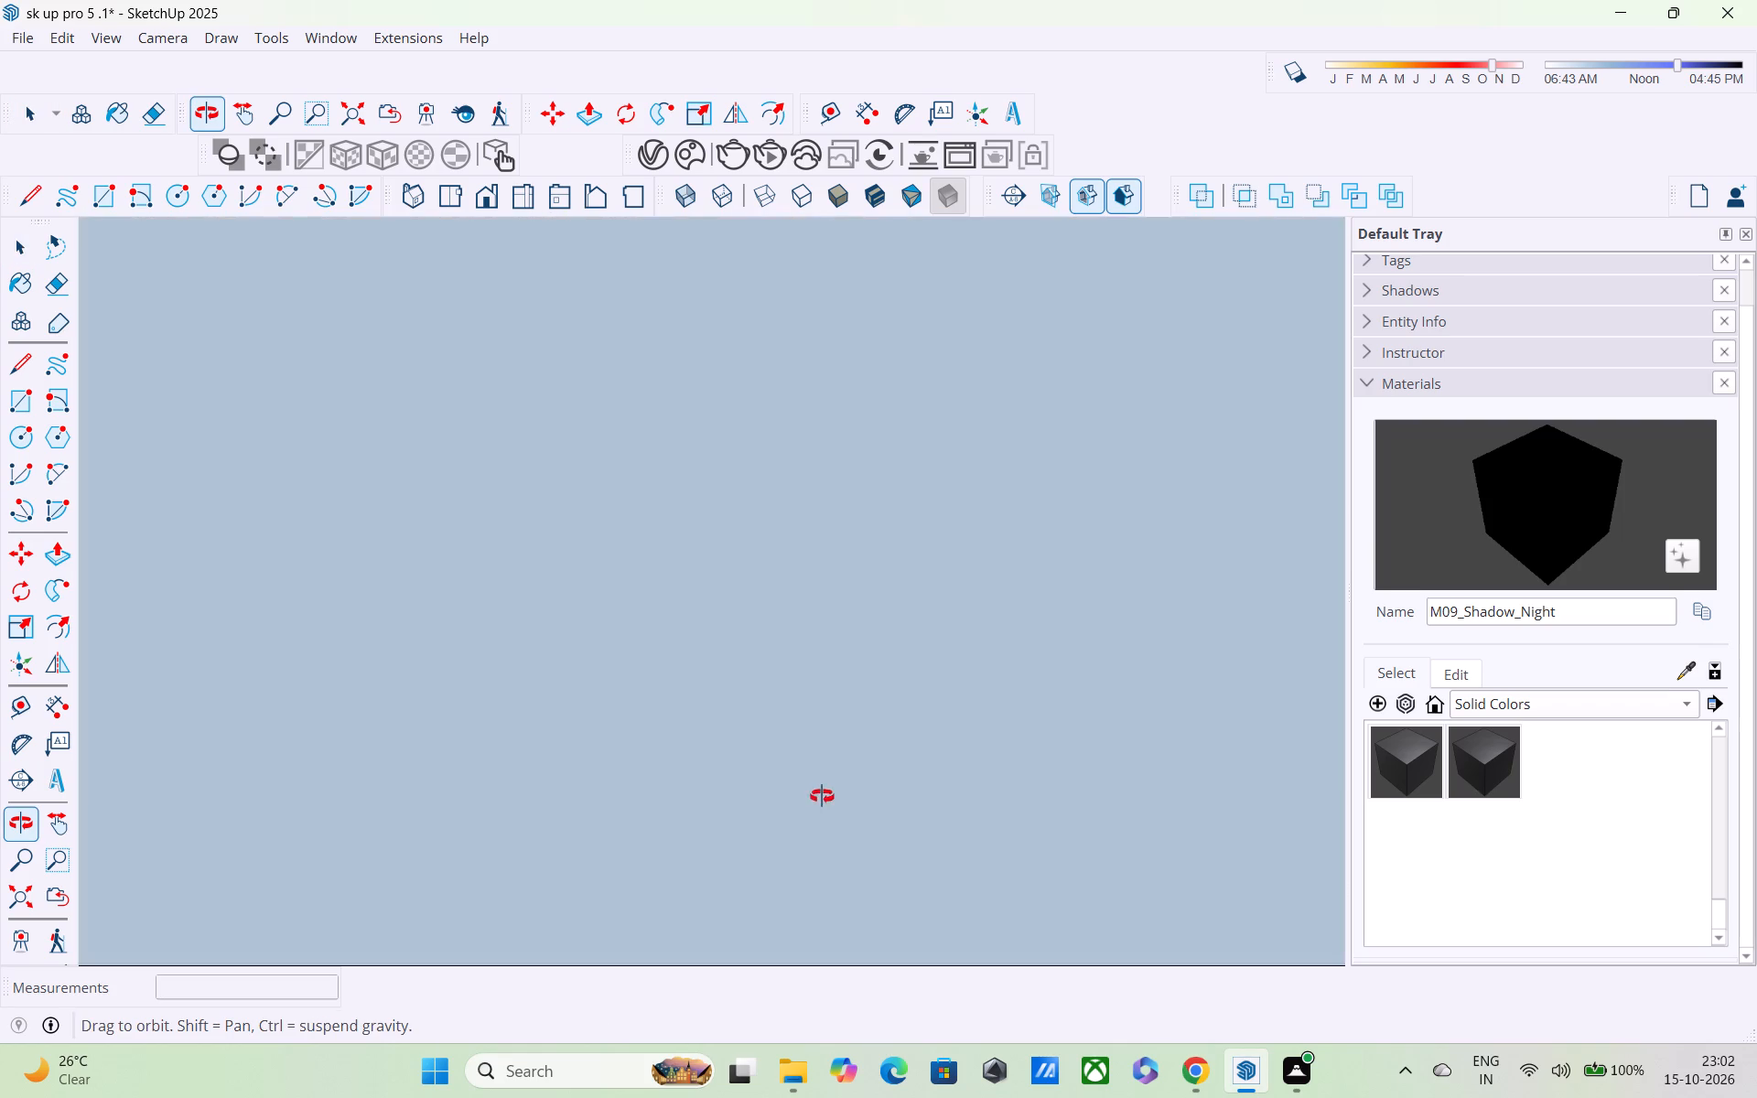
middle_click_drag(822, 796, 685, 760, "shift")
scroll(615, 741, "up", 1)
left_click(17, 903)
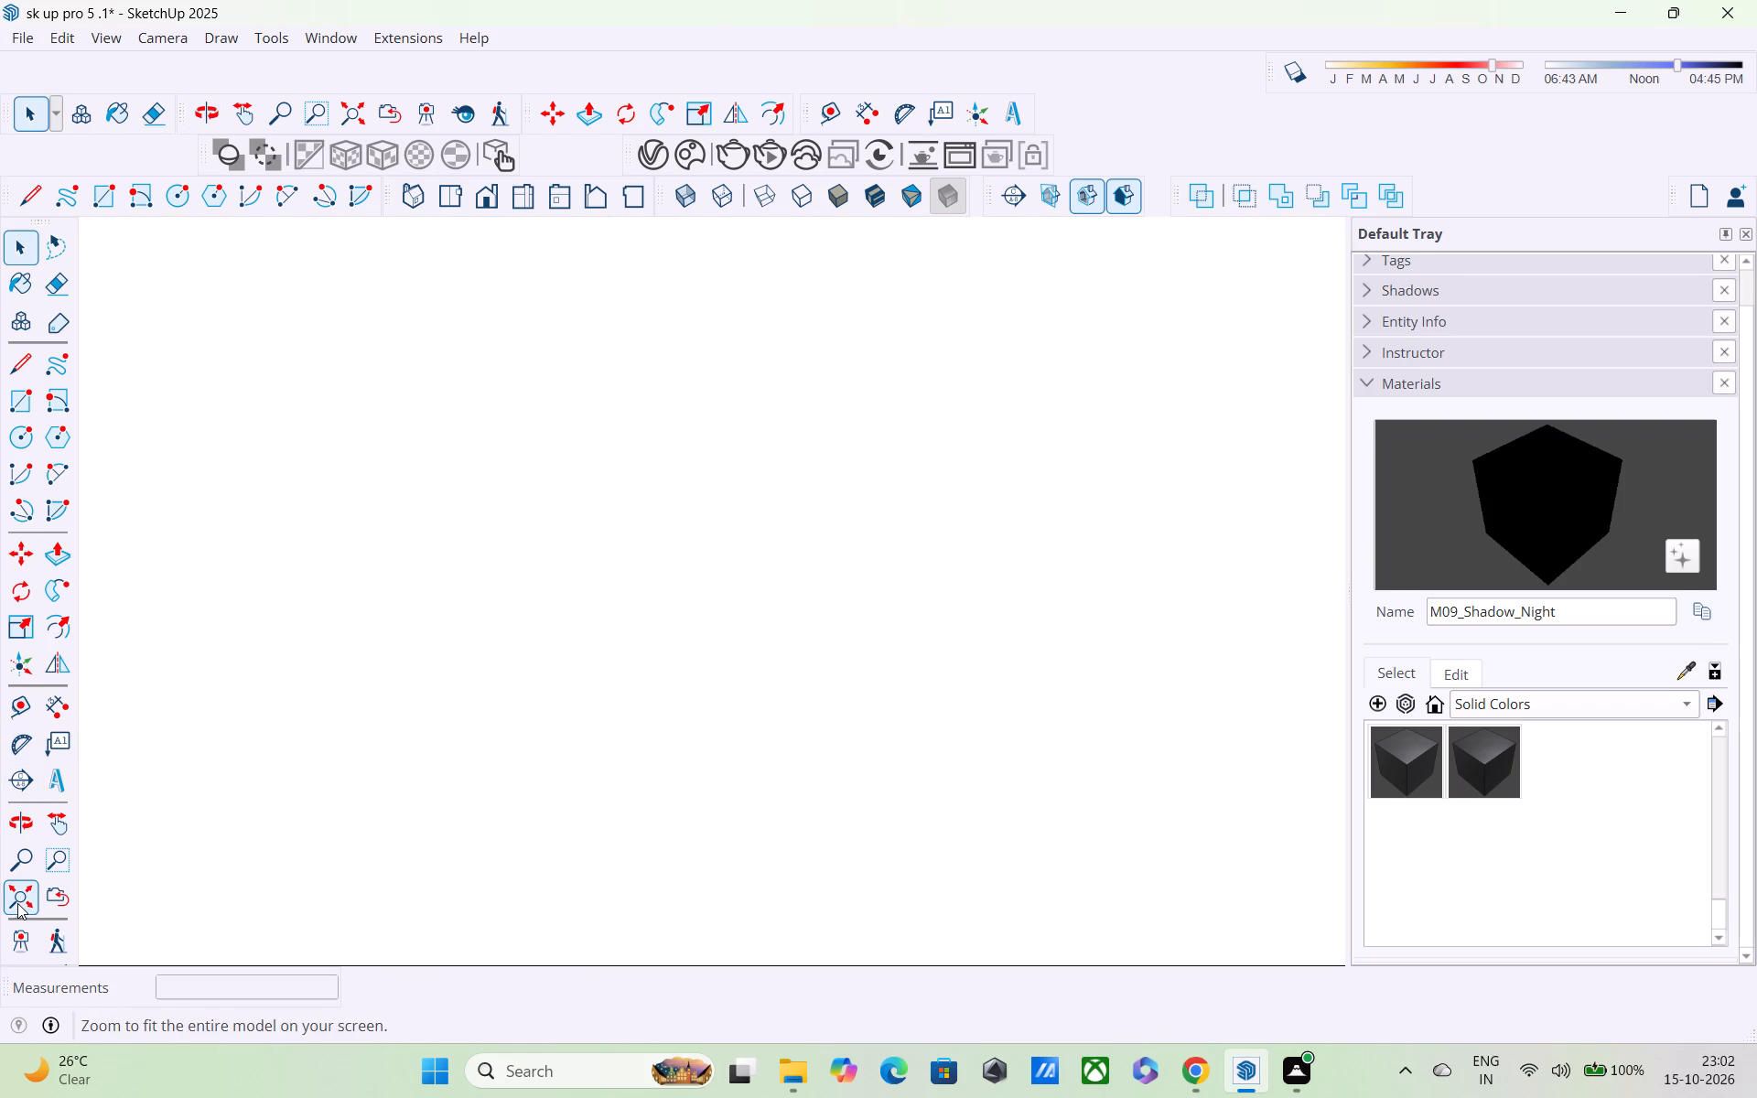
scroll(589, 798, "up", 2)
scroll(654, 688, "up", 5)
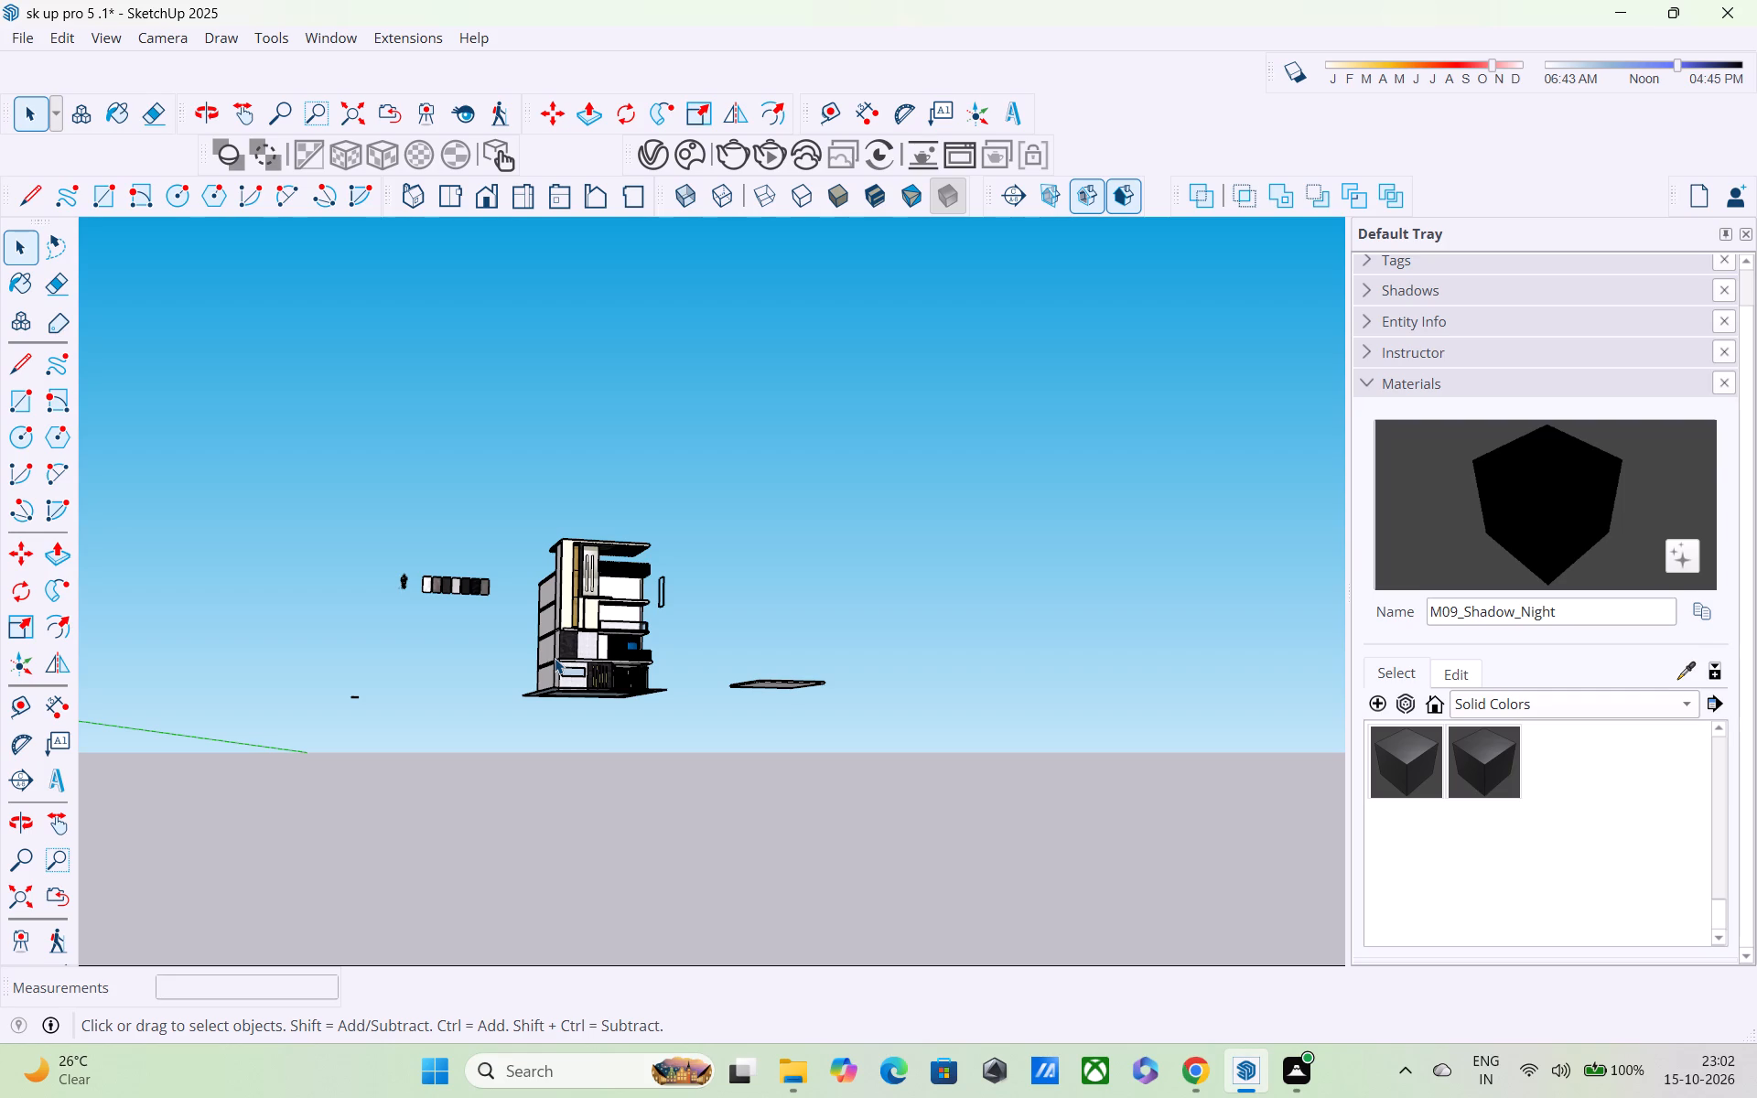
scroll(613, 495, "up", 2)
middle_click_drag(617, 613, 501, 615)
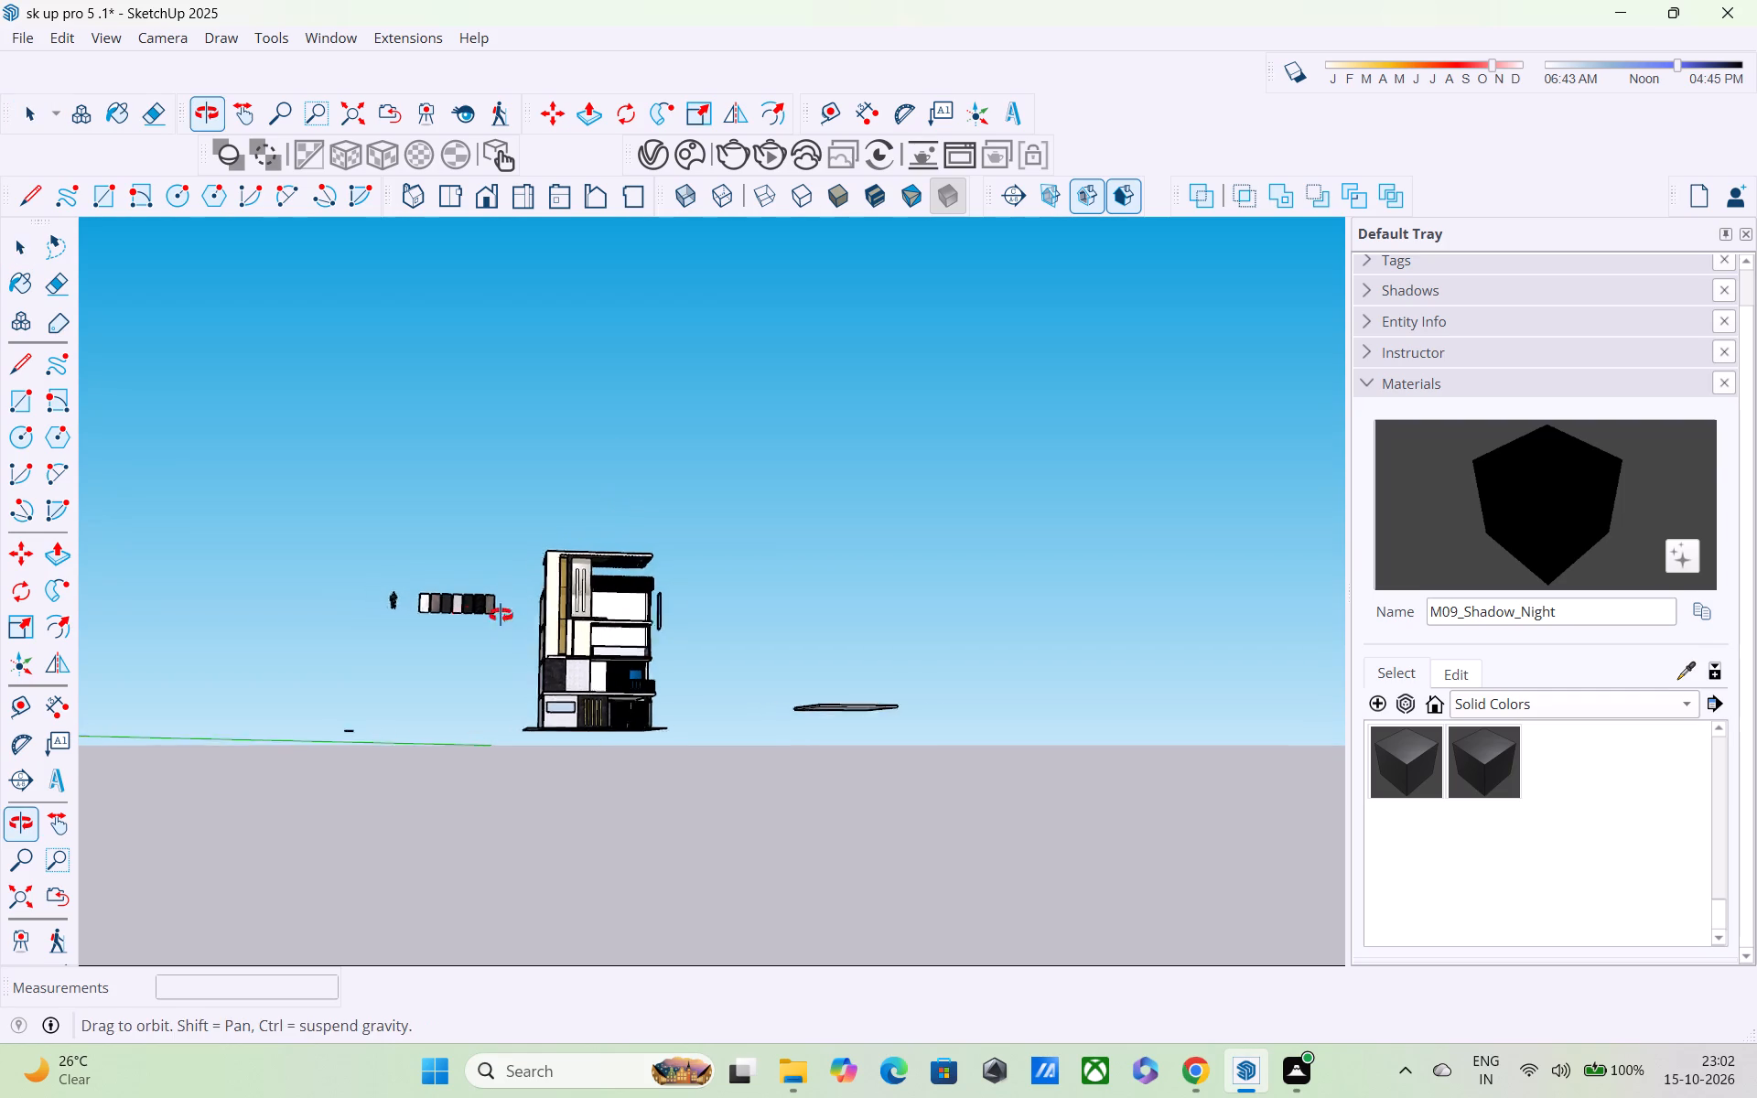
middle_click_drag(501, 615, 476, 612)
scroll(766, 708, "up", 4)
scroll(563, 501, "up", 4)
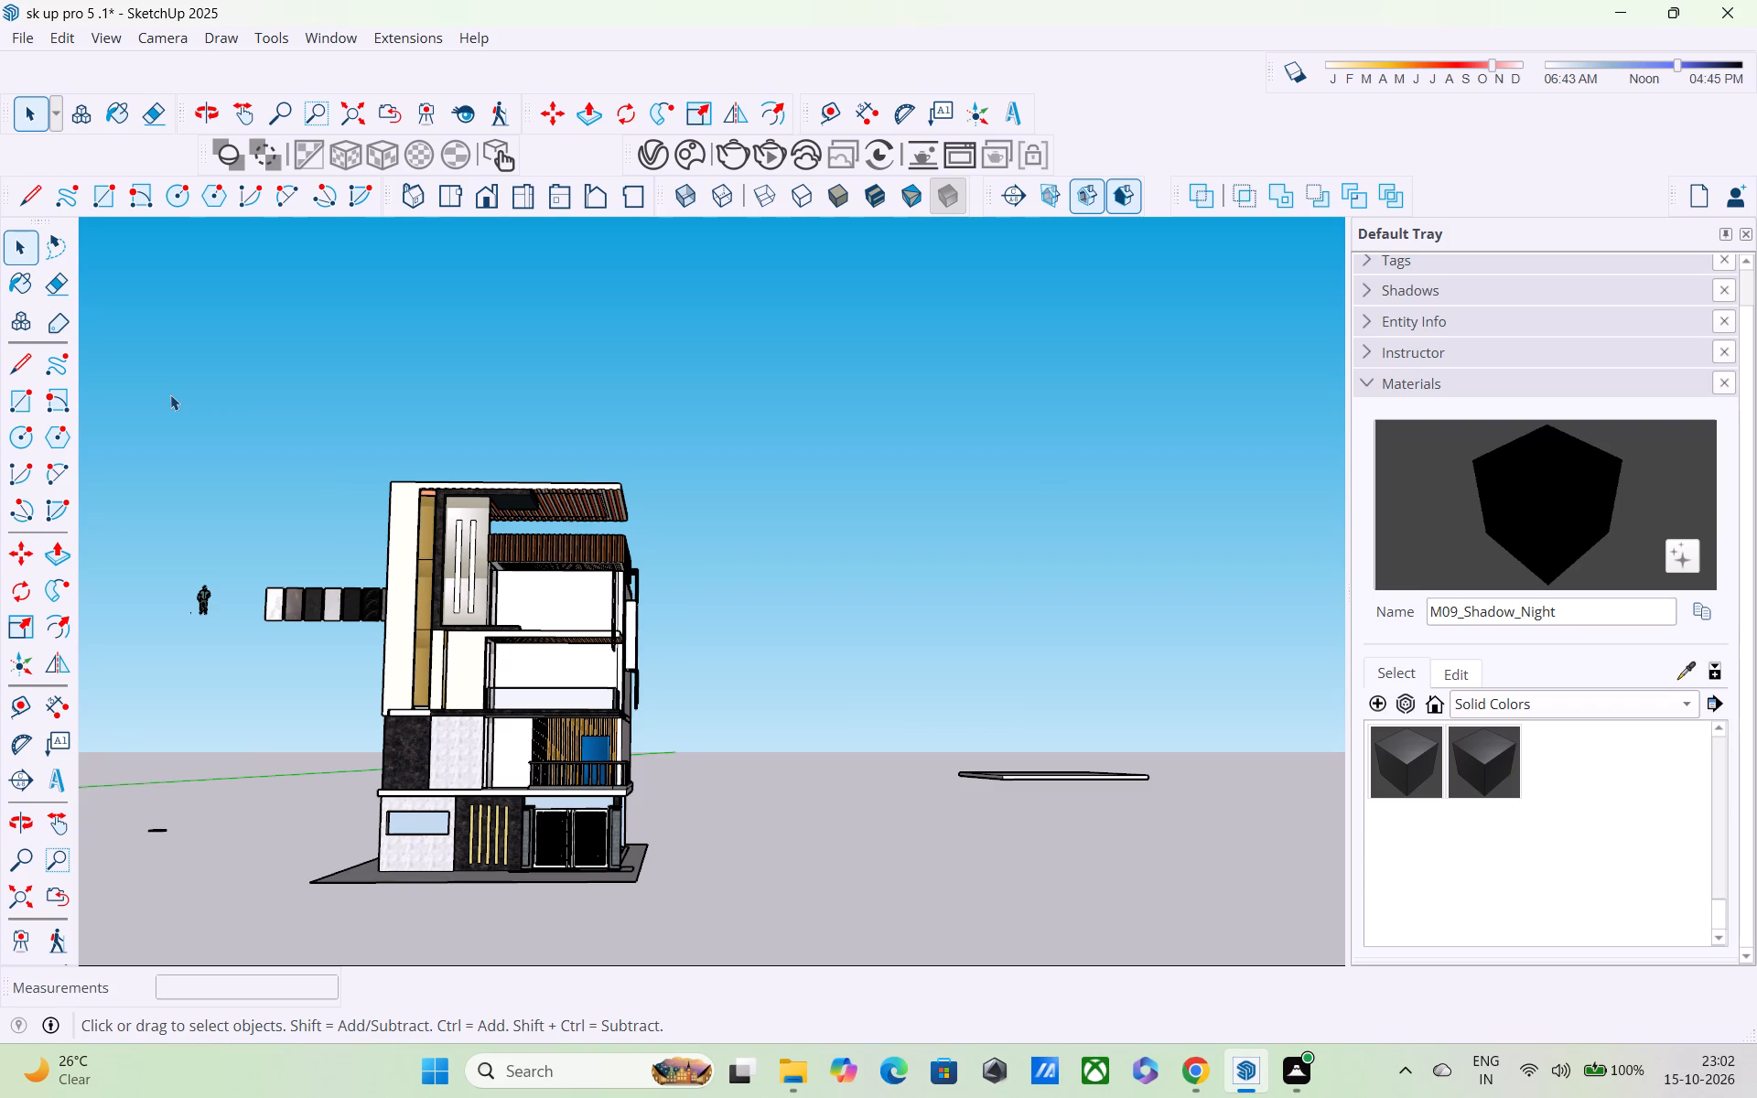
scroll(613, 585, "up", 3)
middle_click_drag(612, 583, 474, 348)
scroll(693, 824, "up", 2)
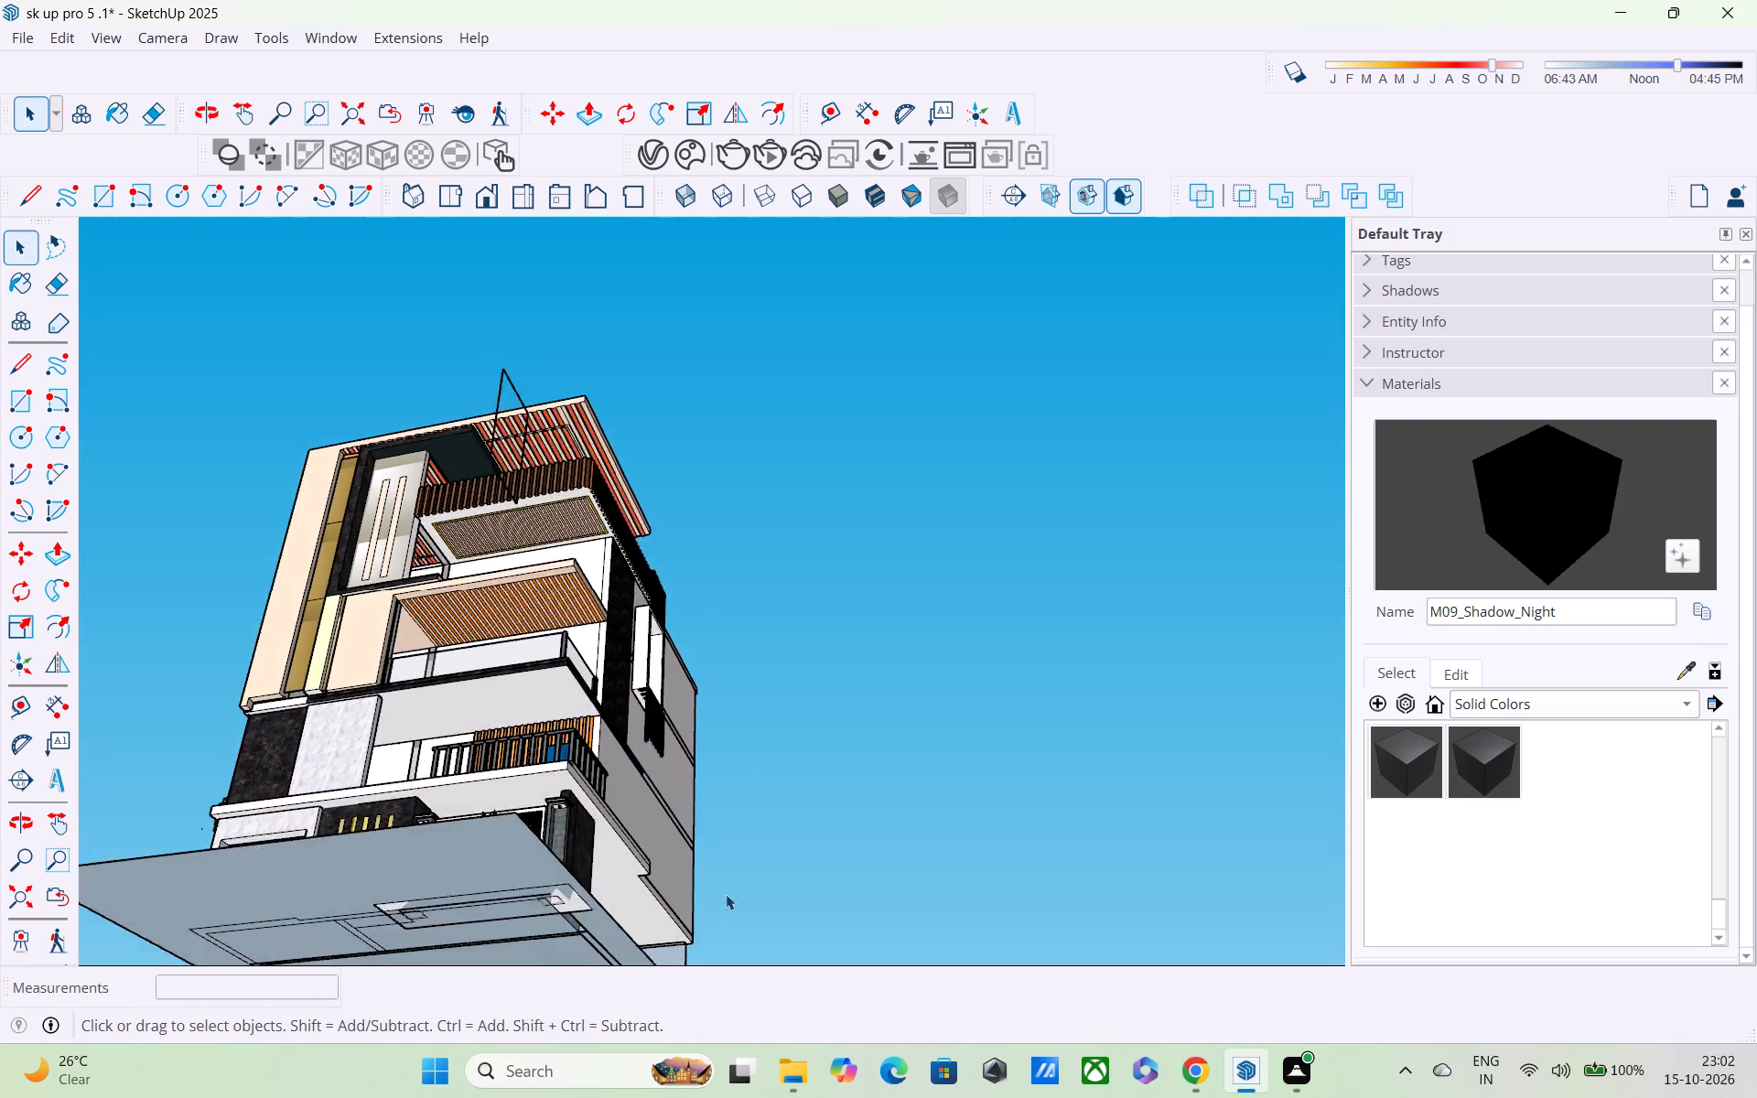
scroll(726, 894, "up", 2)
middle_click_drag(670, 671, 497, 819)
scroll(500, 819, "up", 5)
middle_click_drag(743, 603, 627, 669)
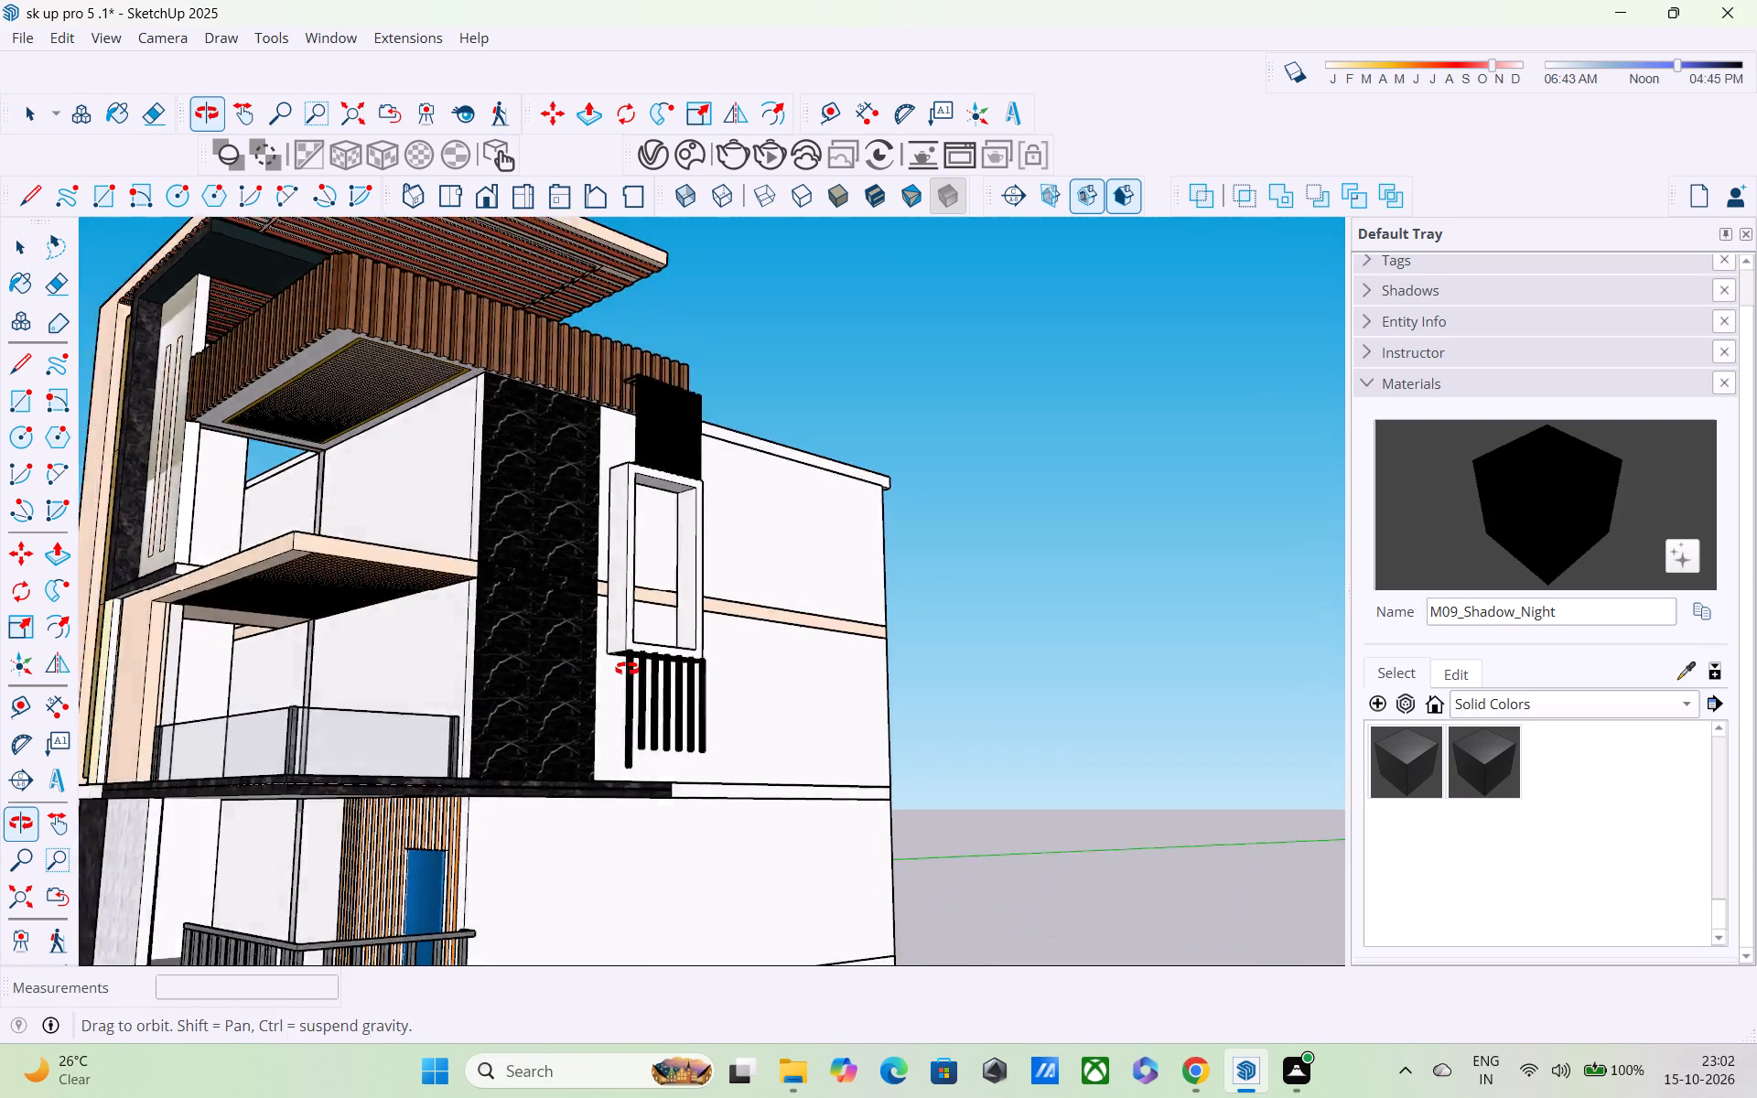
middle_click_drag(627, 669, 486, 597)
scroll(458, 590, "up", 5)
middle_click_drag(566, 735, 447, 479)
scroll(447, 479, "up", 4)
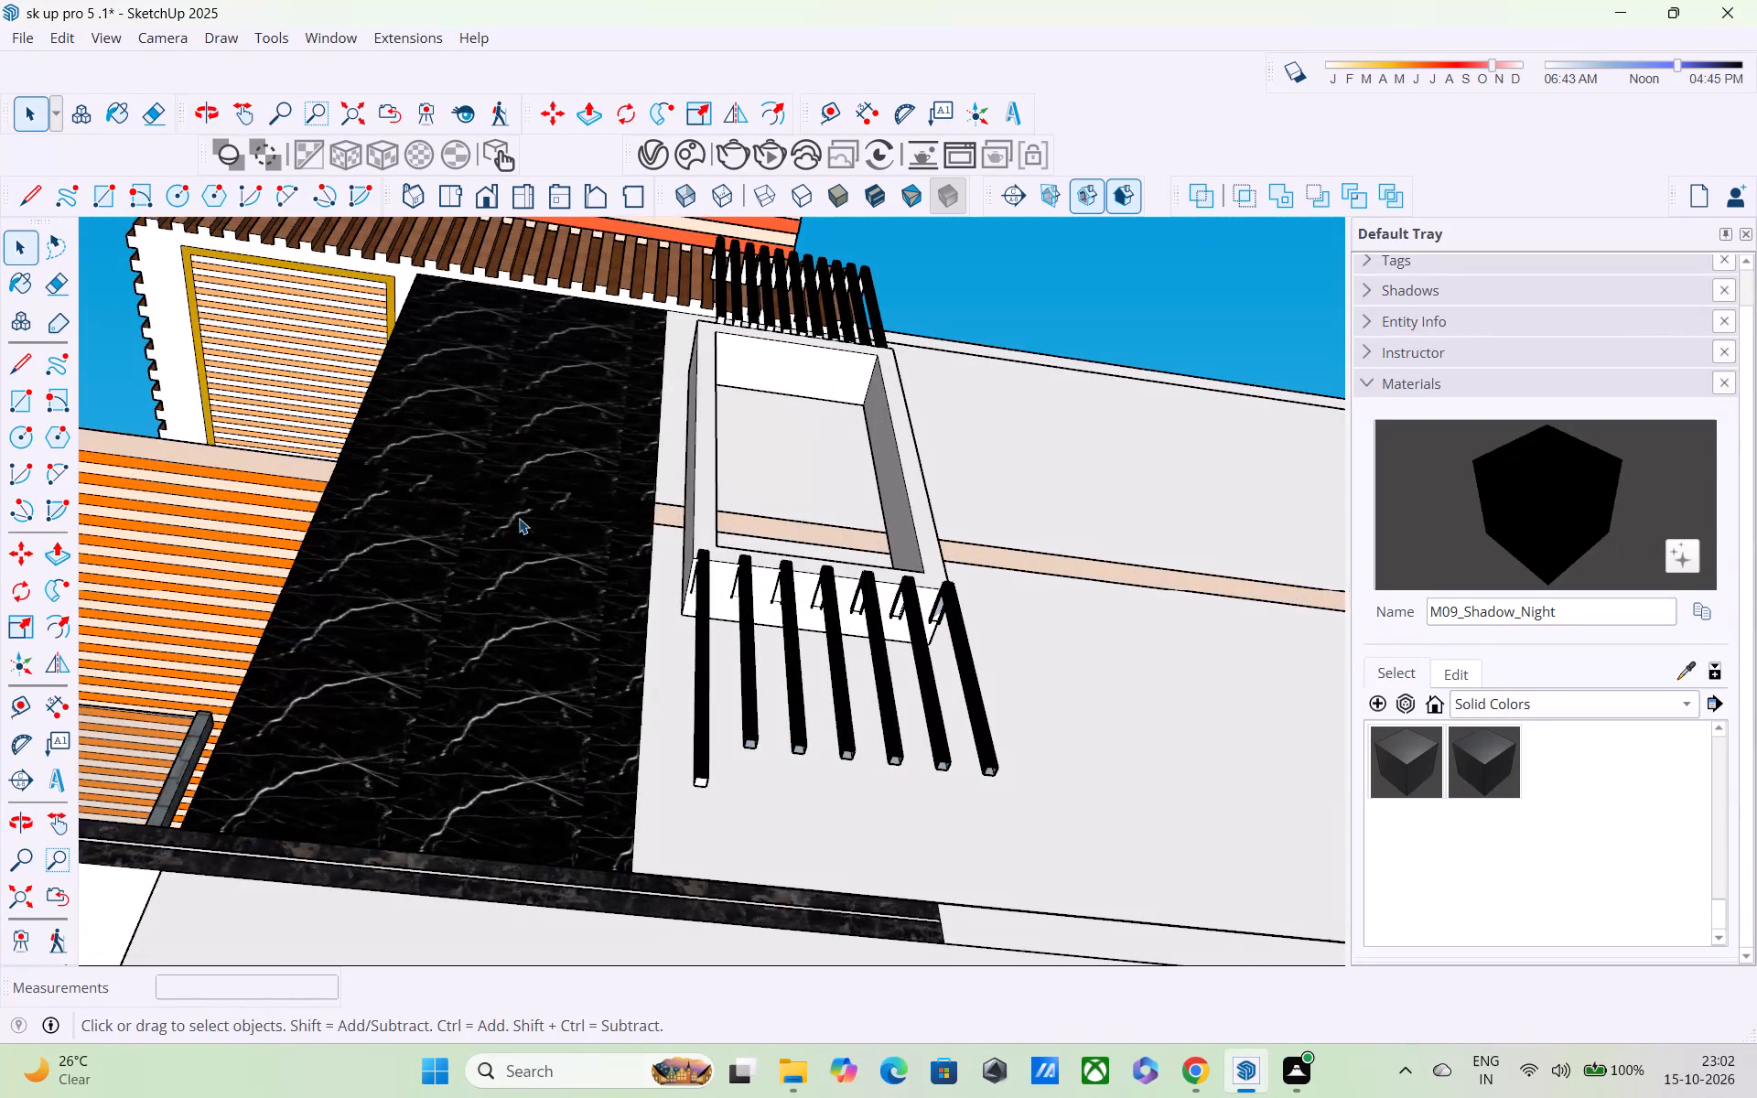
middle_click_drag(538, 600, 570, 458)
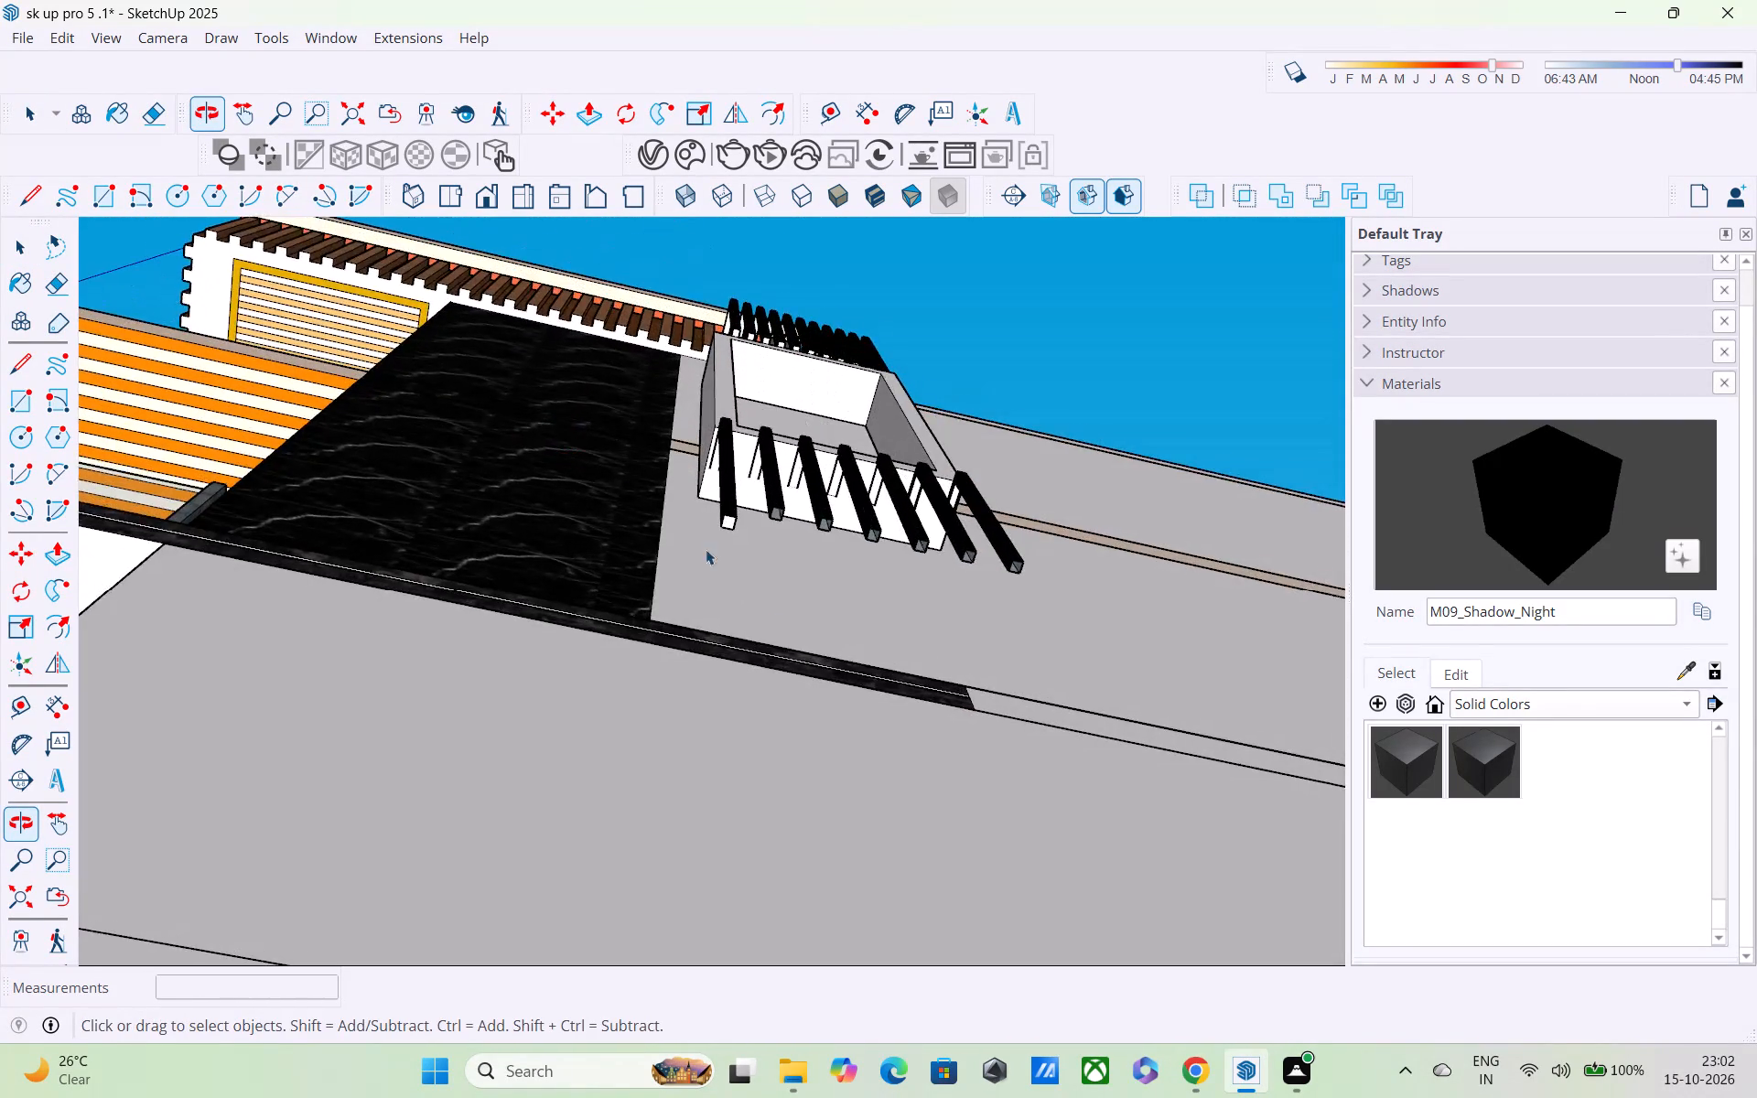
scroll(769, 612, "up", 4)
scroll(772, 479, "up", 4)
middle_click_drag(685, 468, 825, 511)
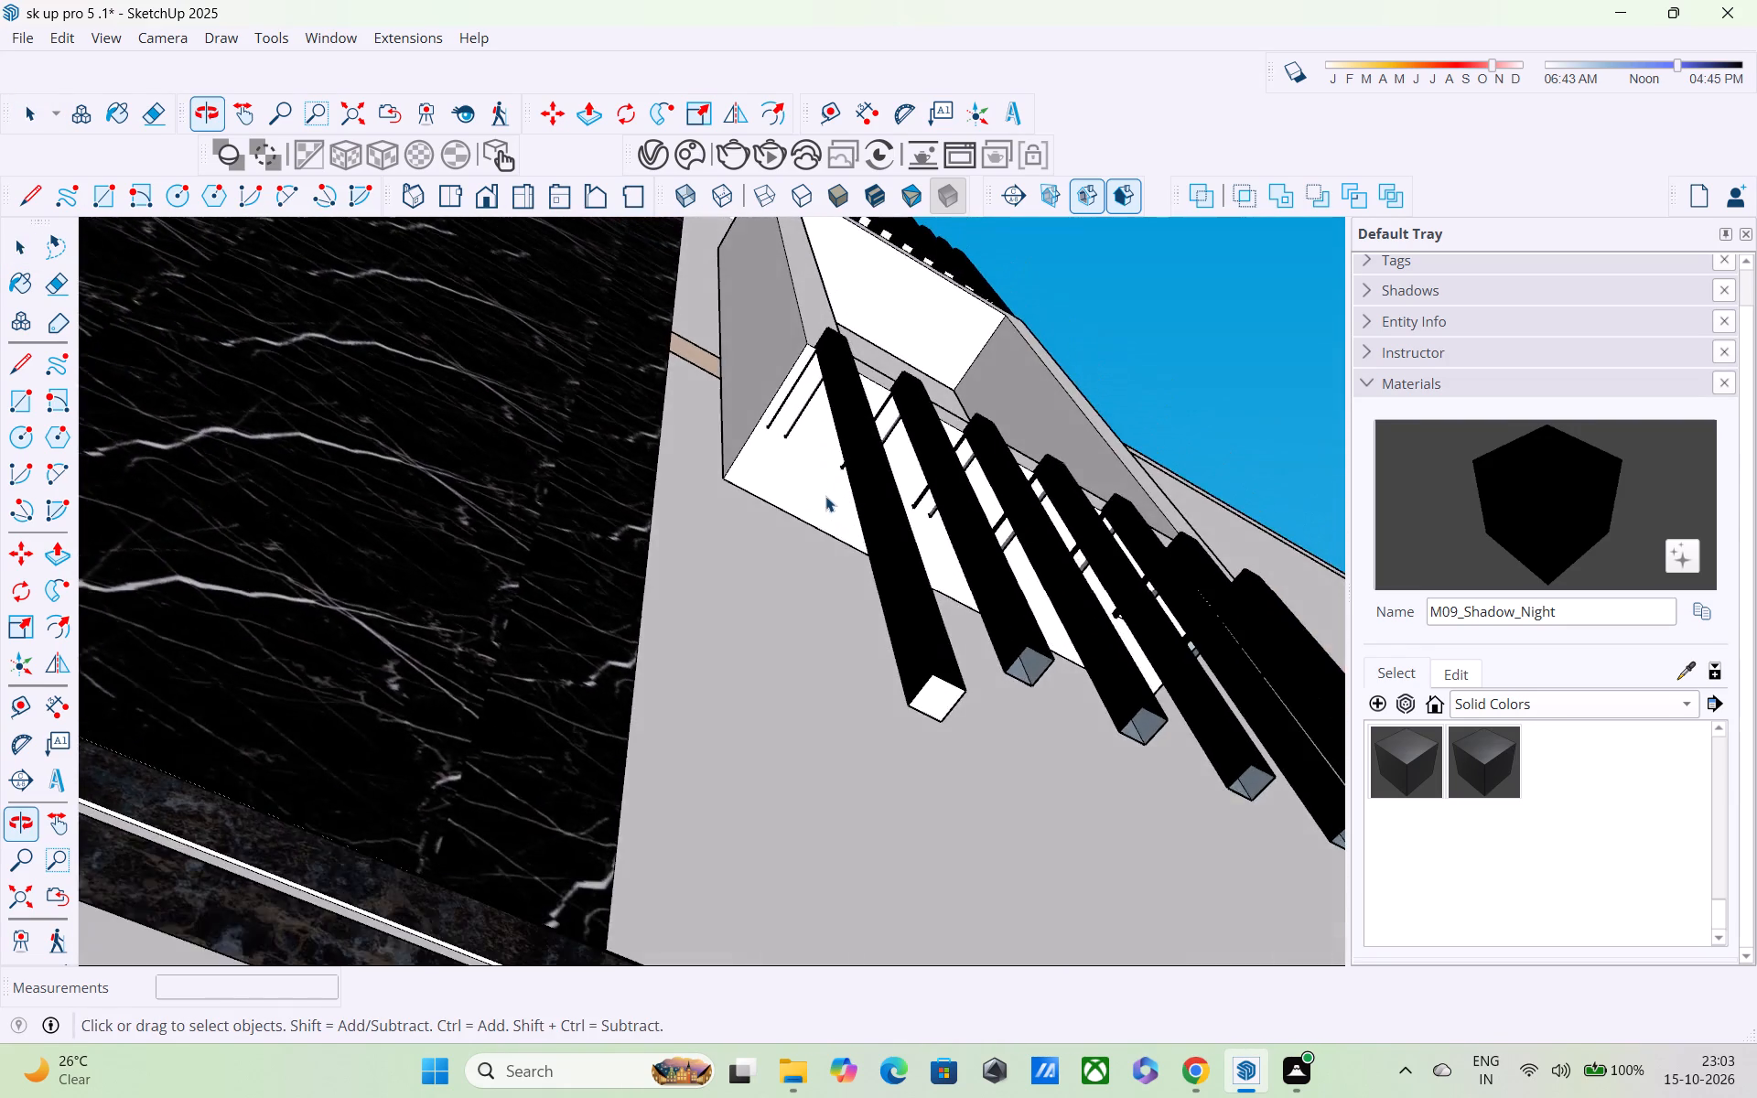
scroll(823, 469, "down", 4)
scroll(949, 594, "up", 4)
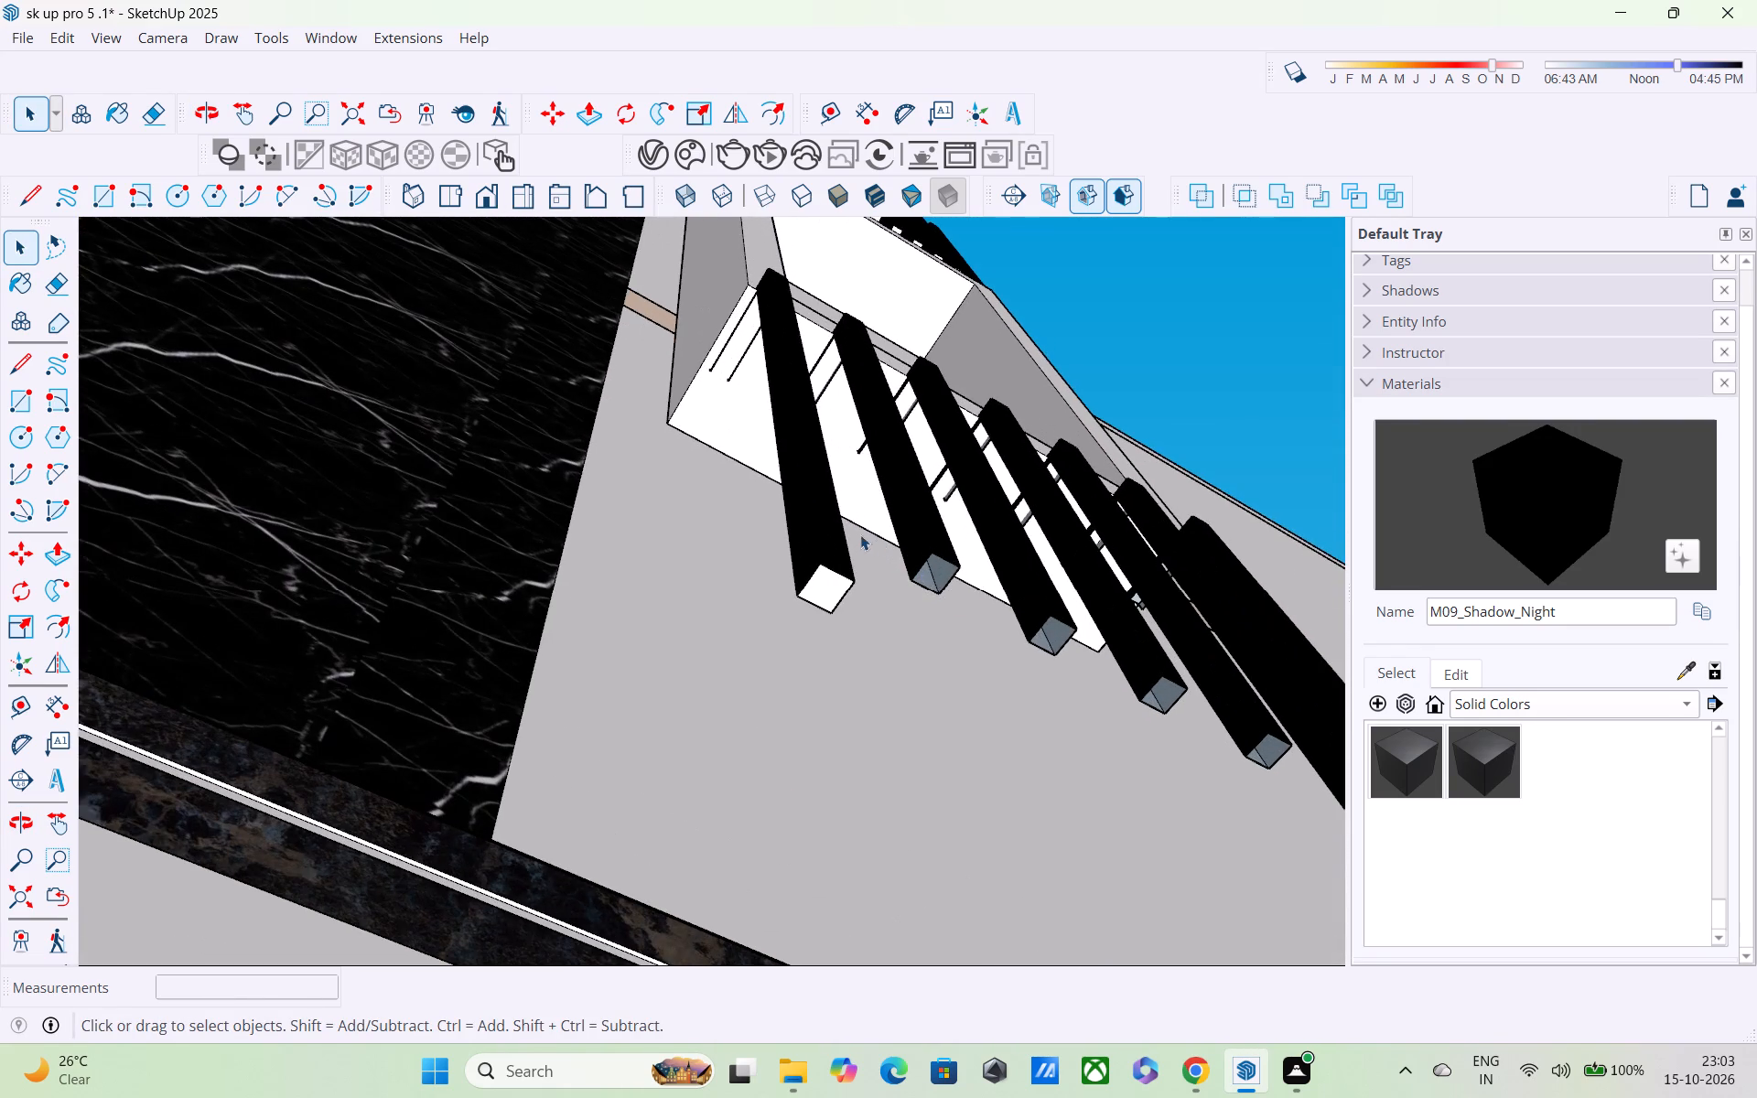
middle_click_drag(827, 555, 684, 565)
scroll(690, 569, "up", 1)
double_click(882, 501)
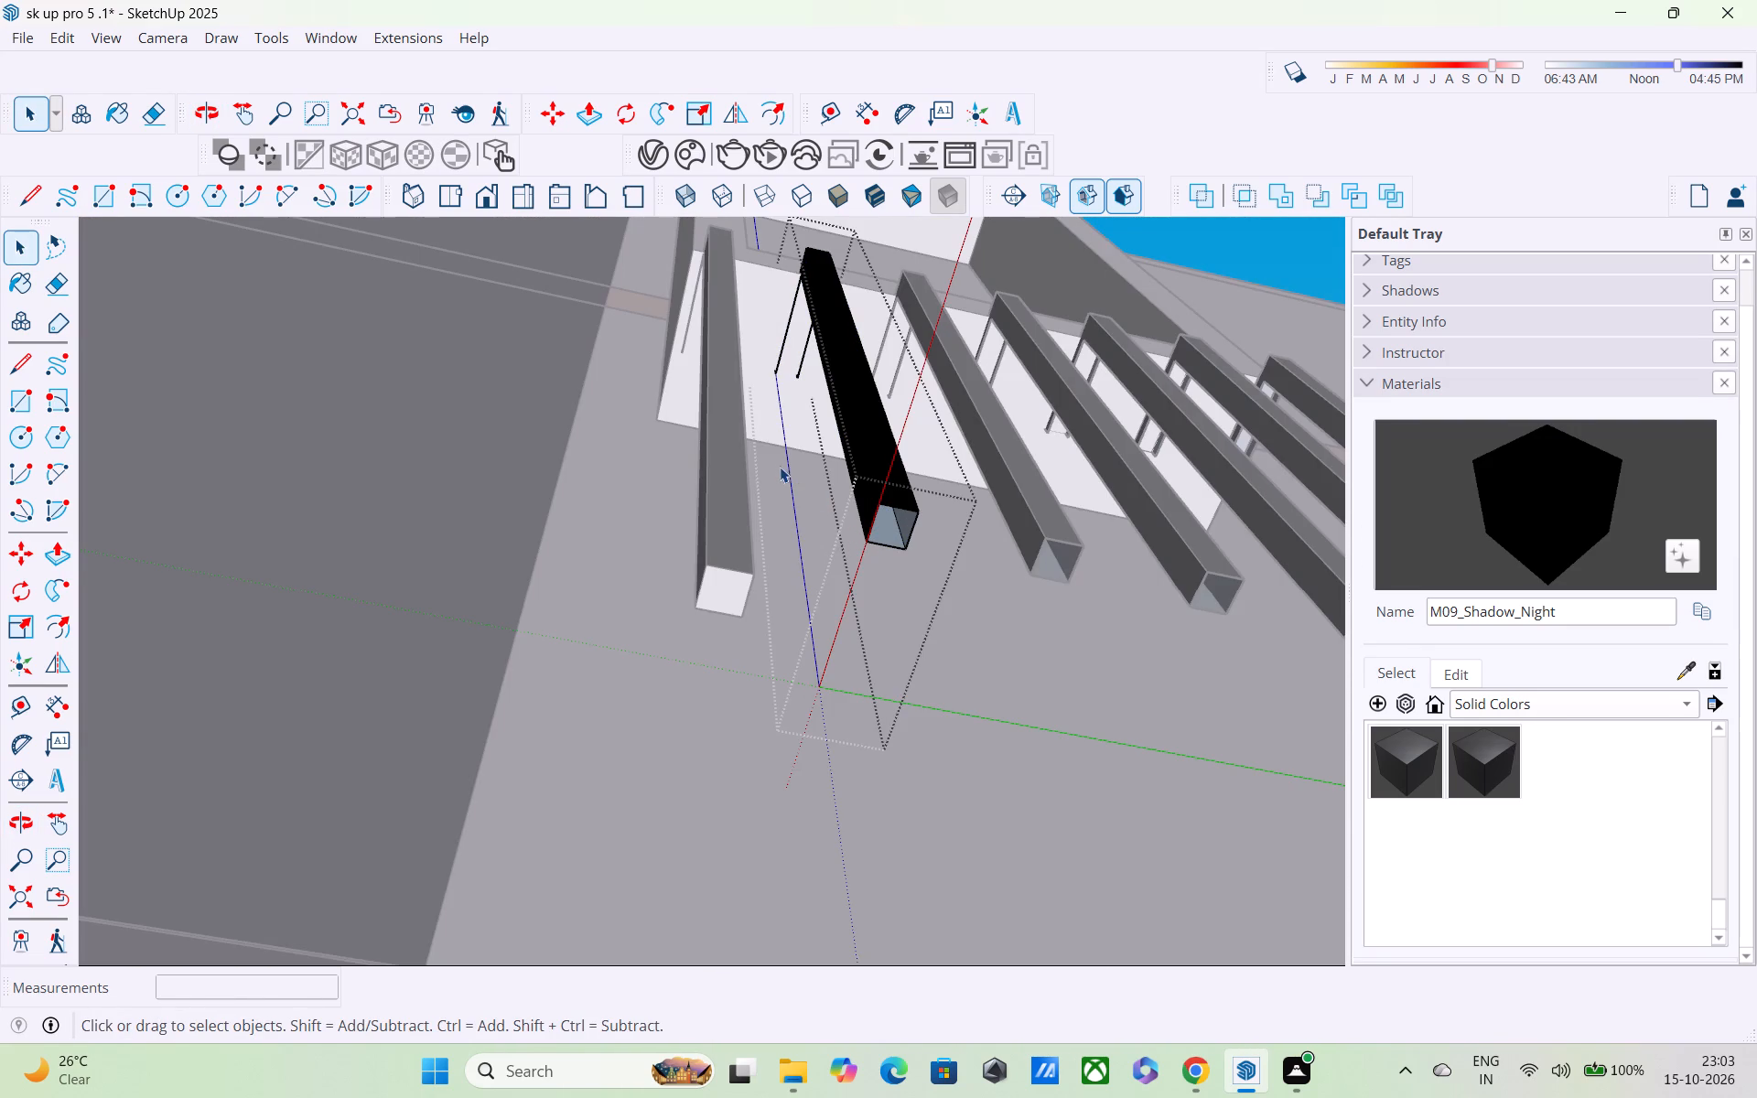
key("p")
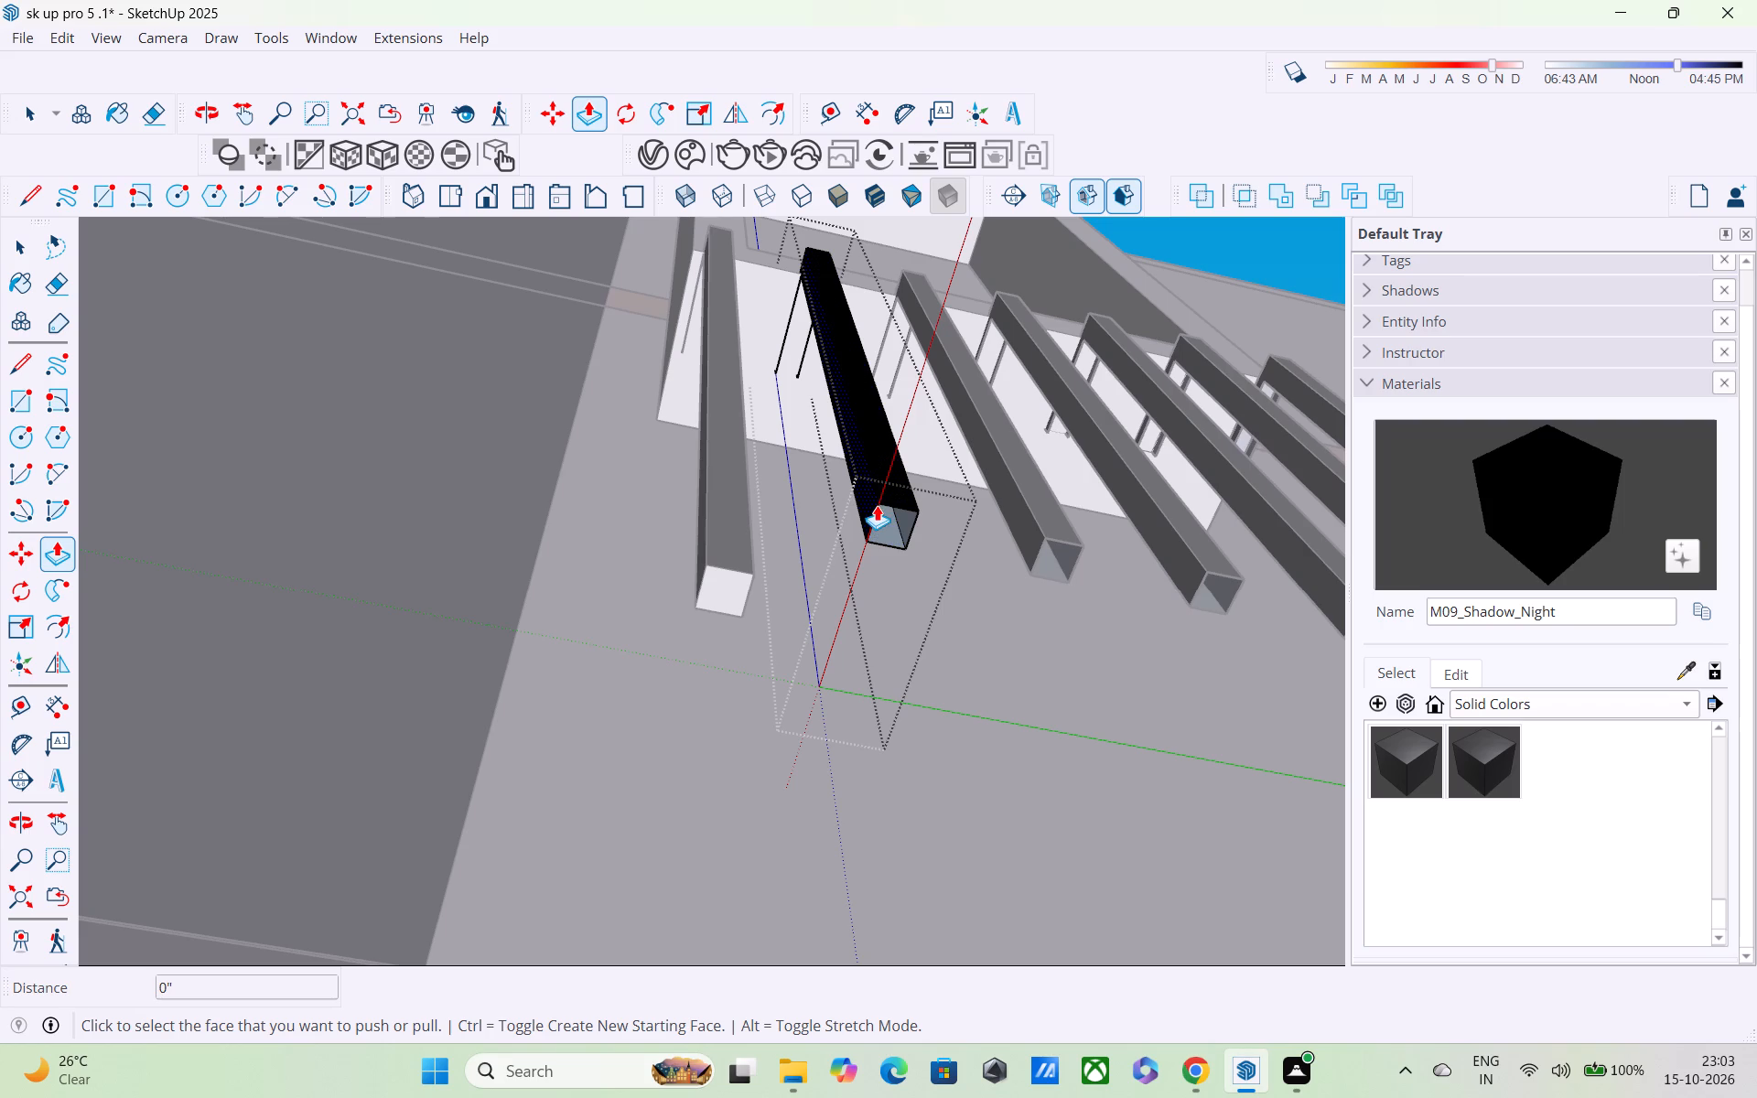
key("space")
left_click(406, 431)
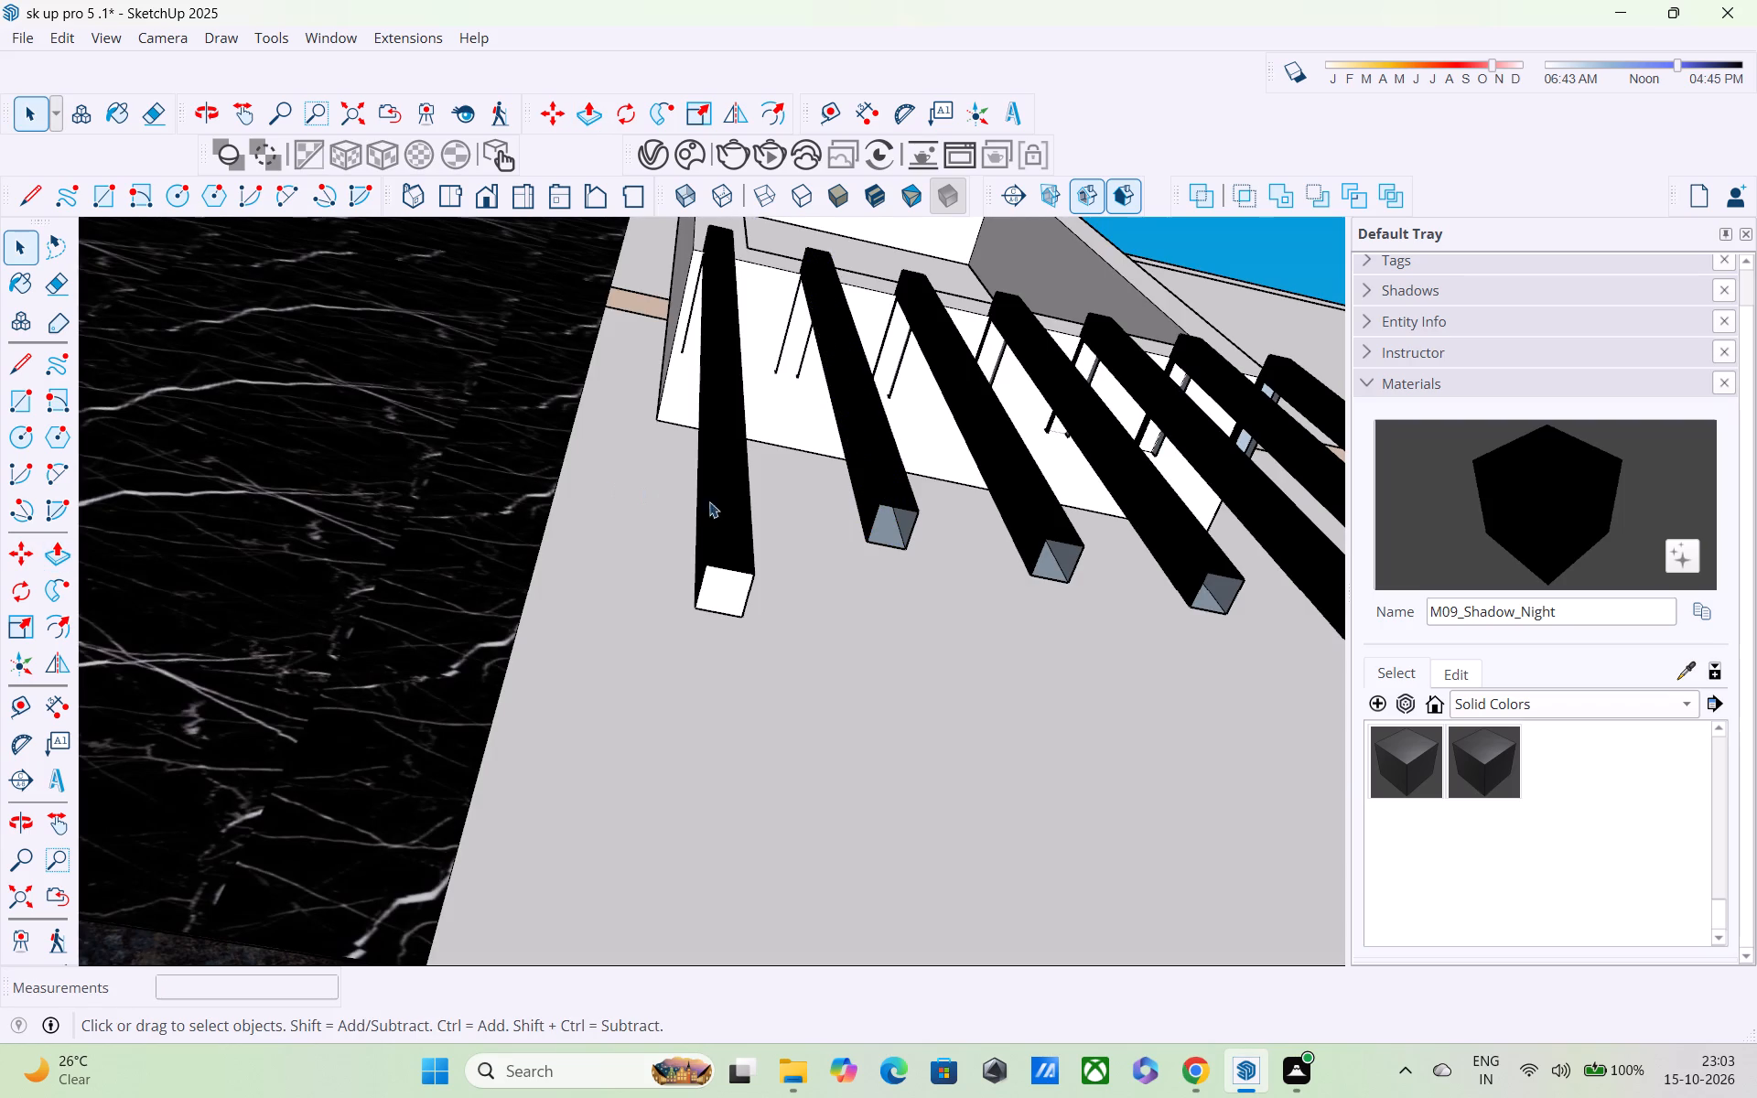
Without opening its group, draw a rectangle about 2 5/8" by 2 7/16" across the bottom end of the second post from the black marble wall.
type("er")
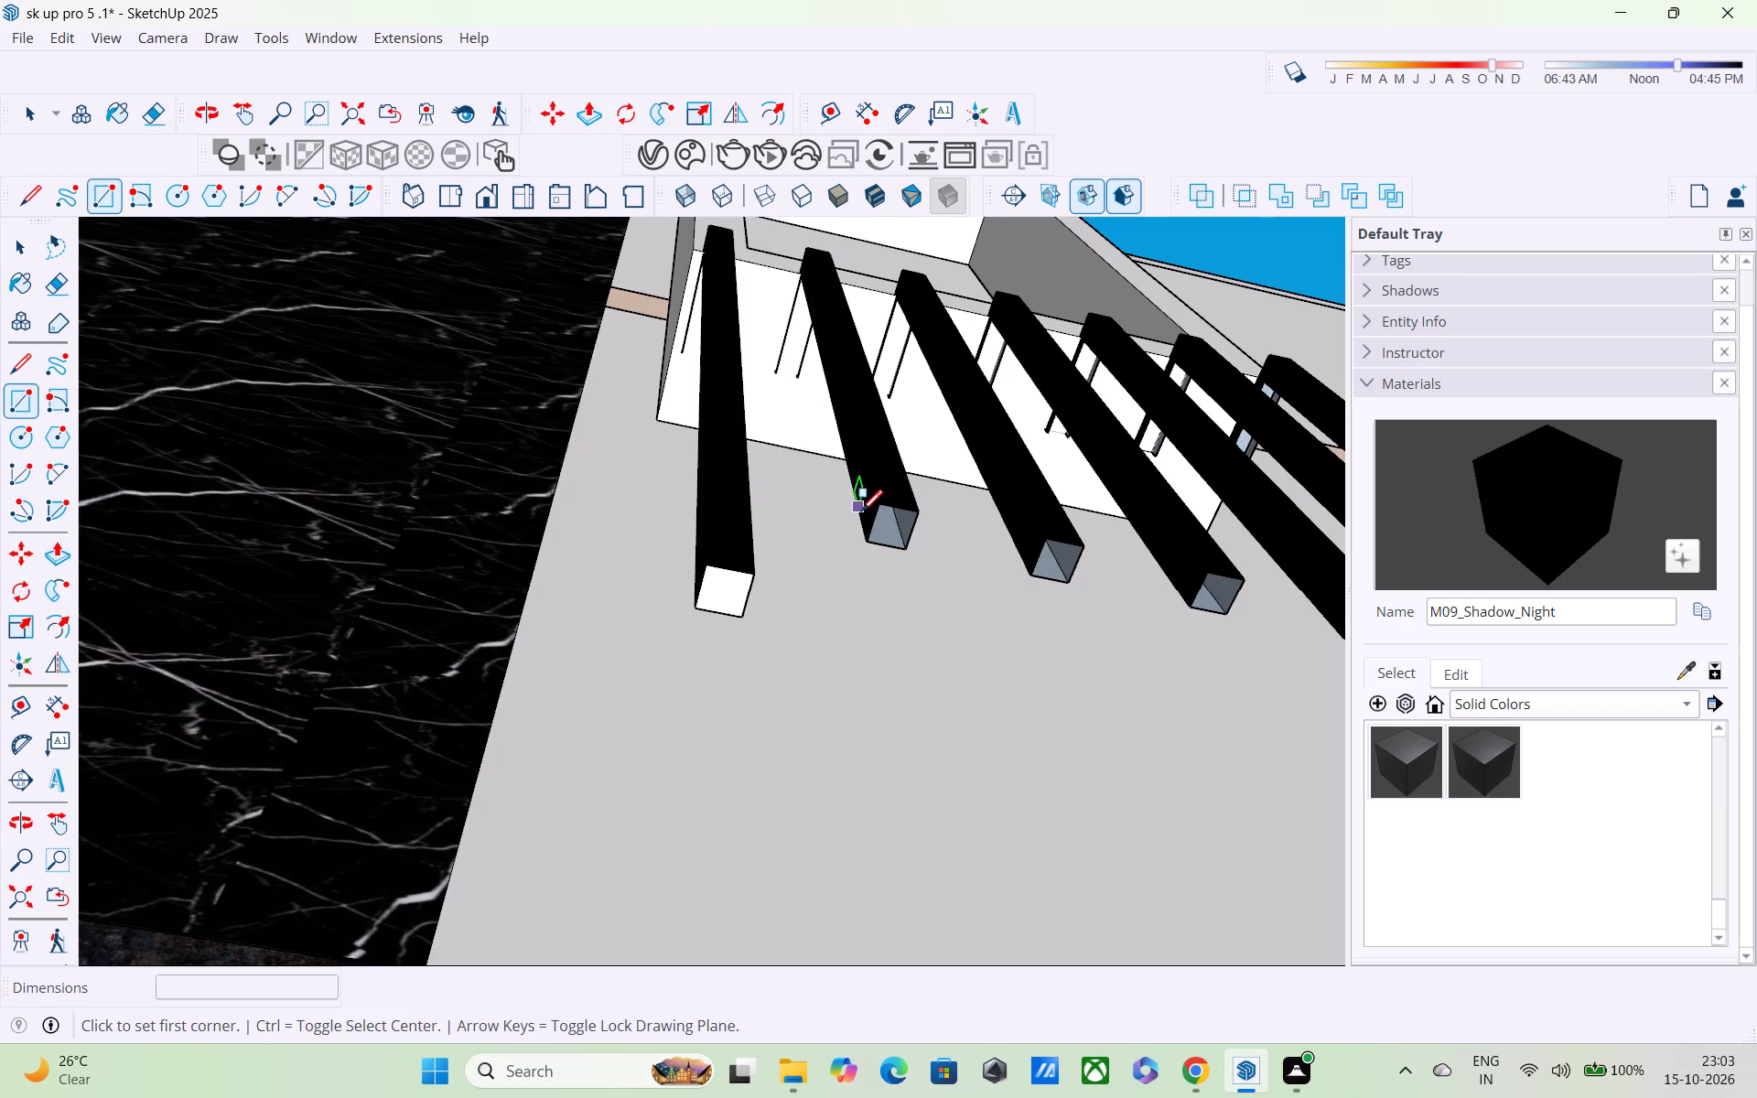
left_click(874, 510)
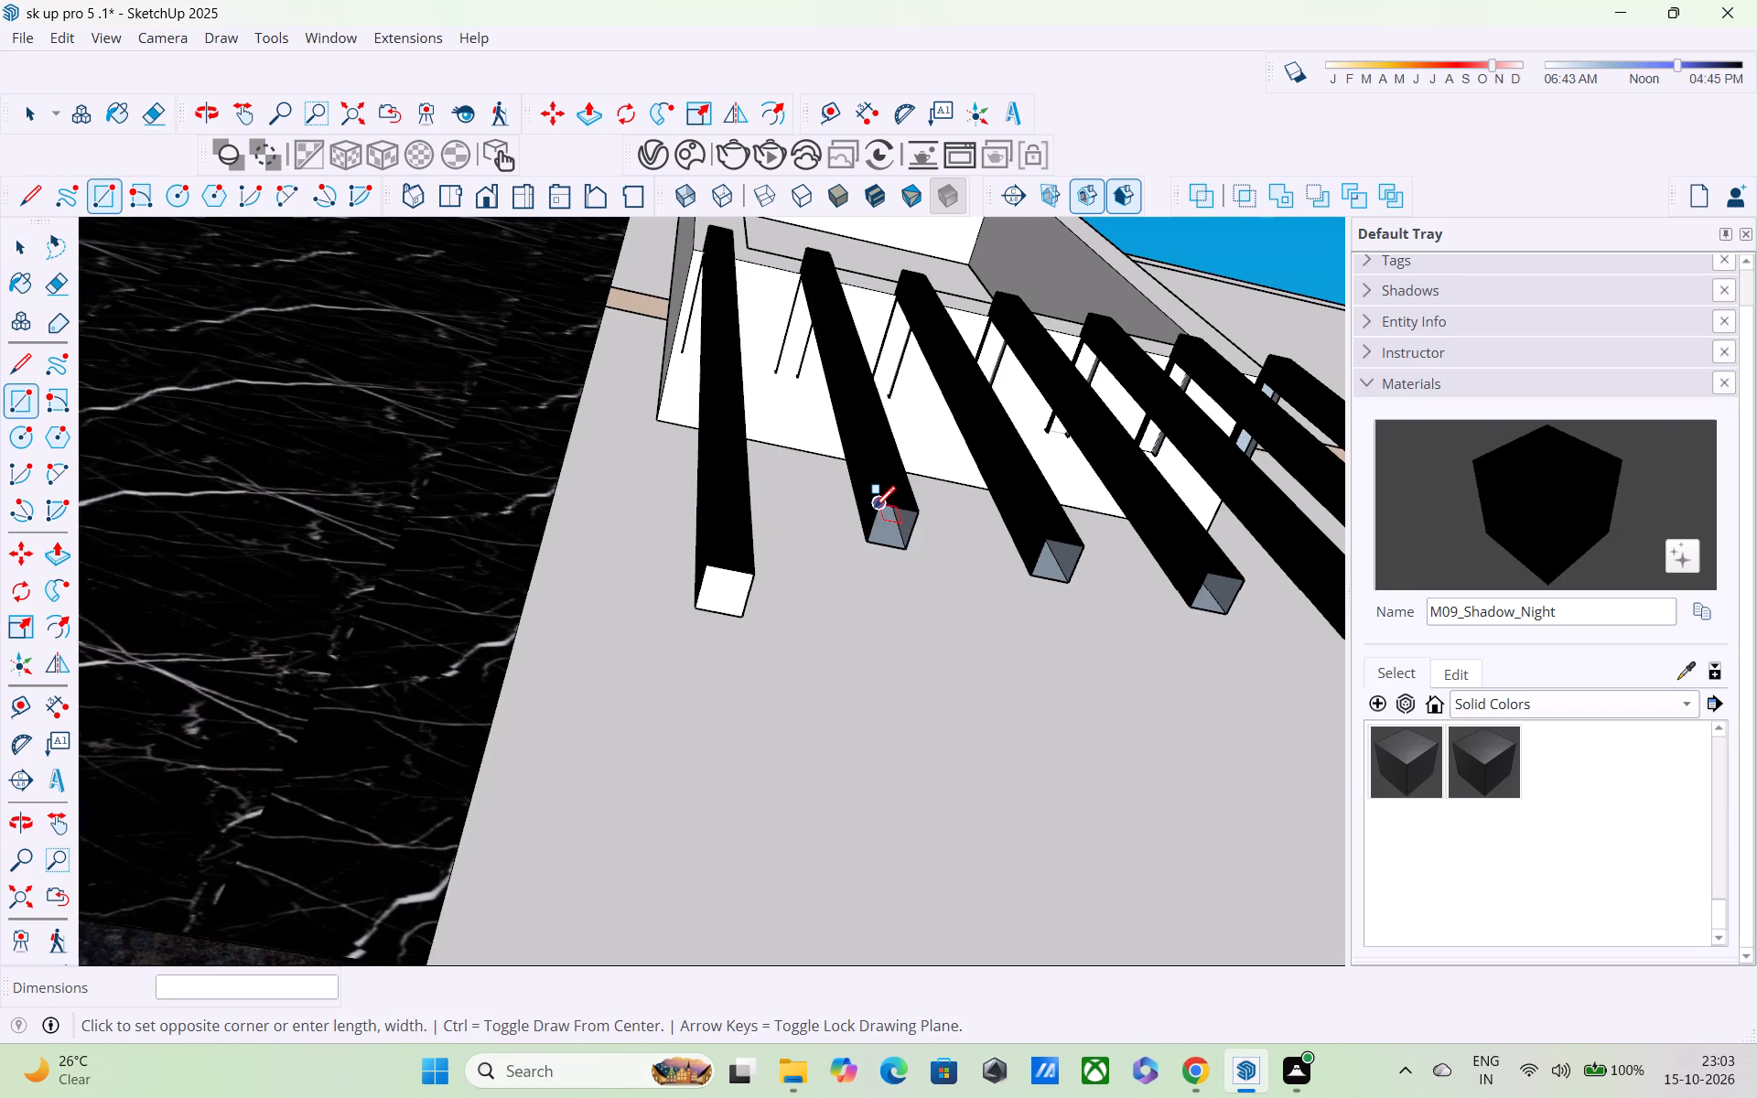
middle_click_drag(901, 550, 810, 449)
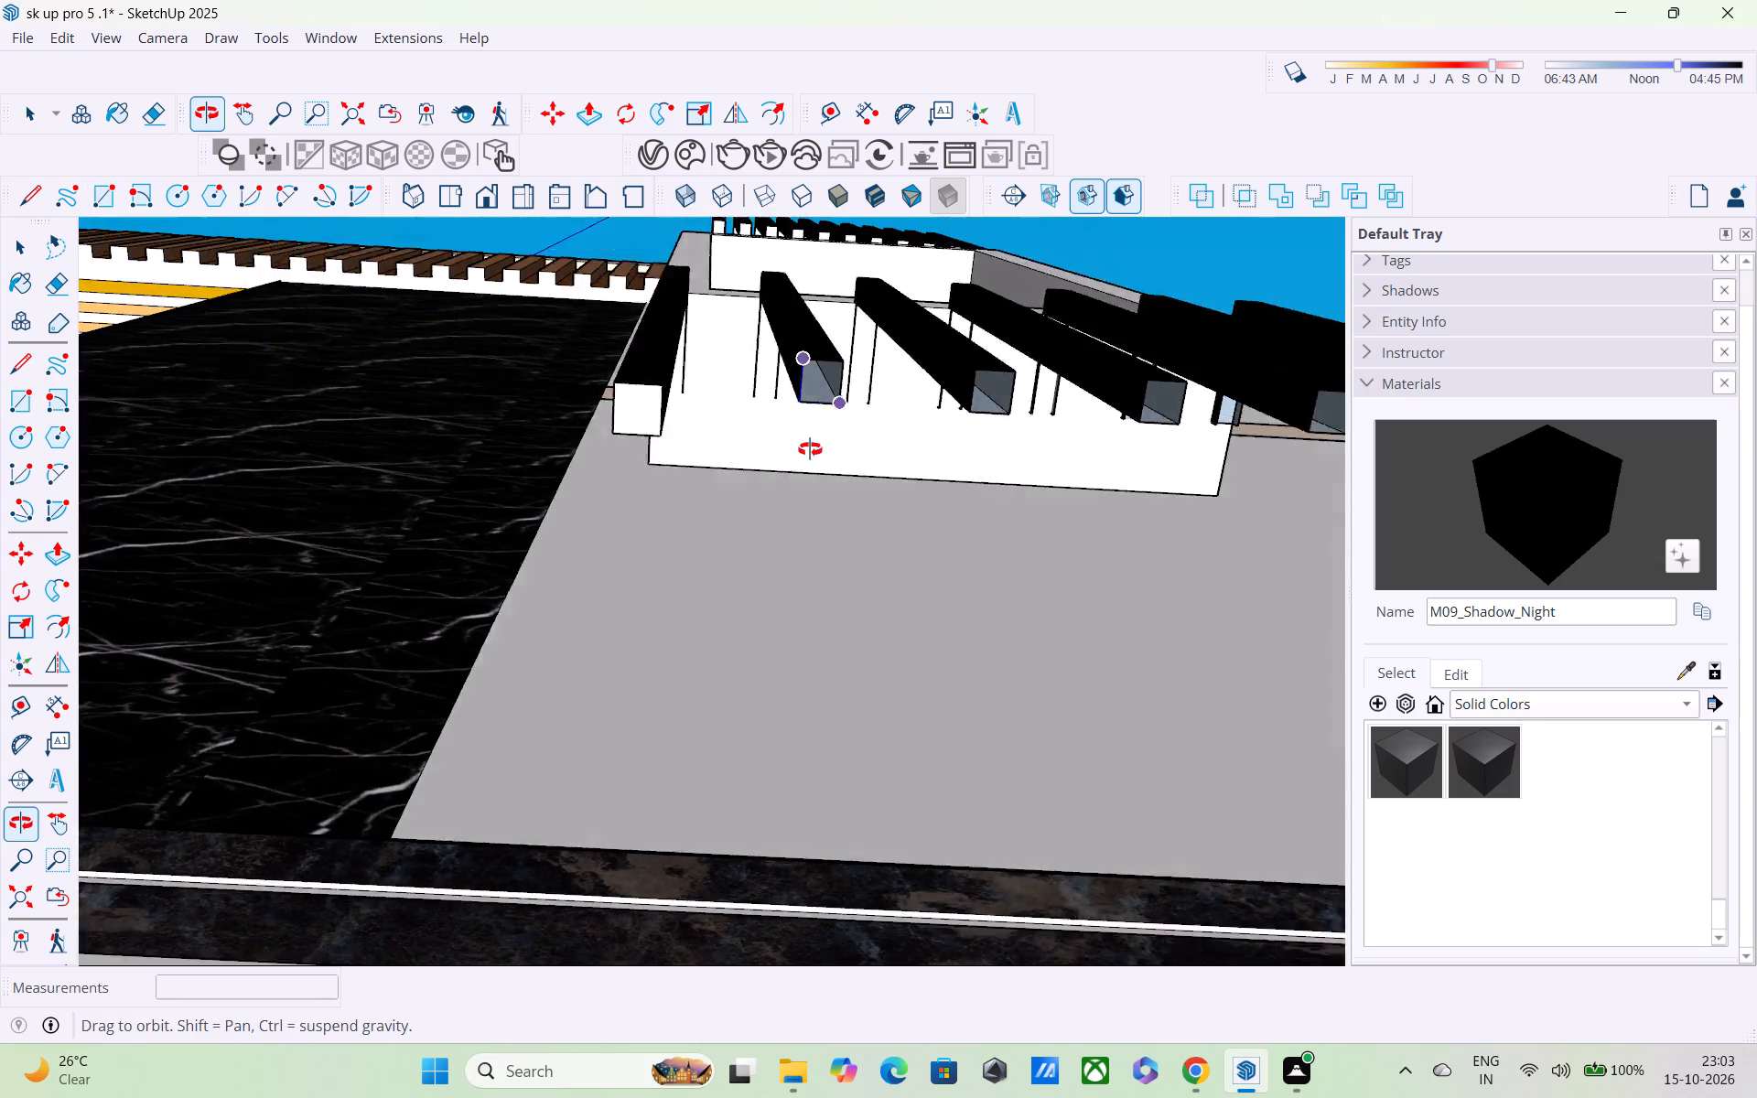
middle_click_drag(810, 449, 804, 443)
scroll(804, 443, "up", 1)
left_click(819, 352)
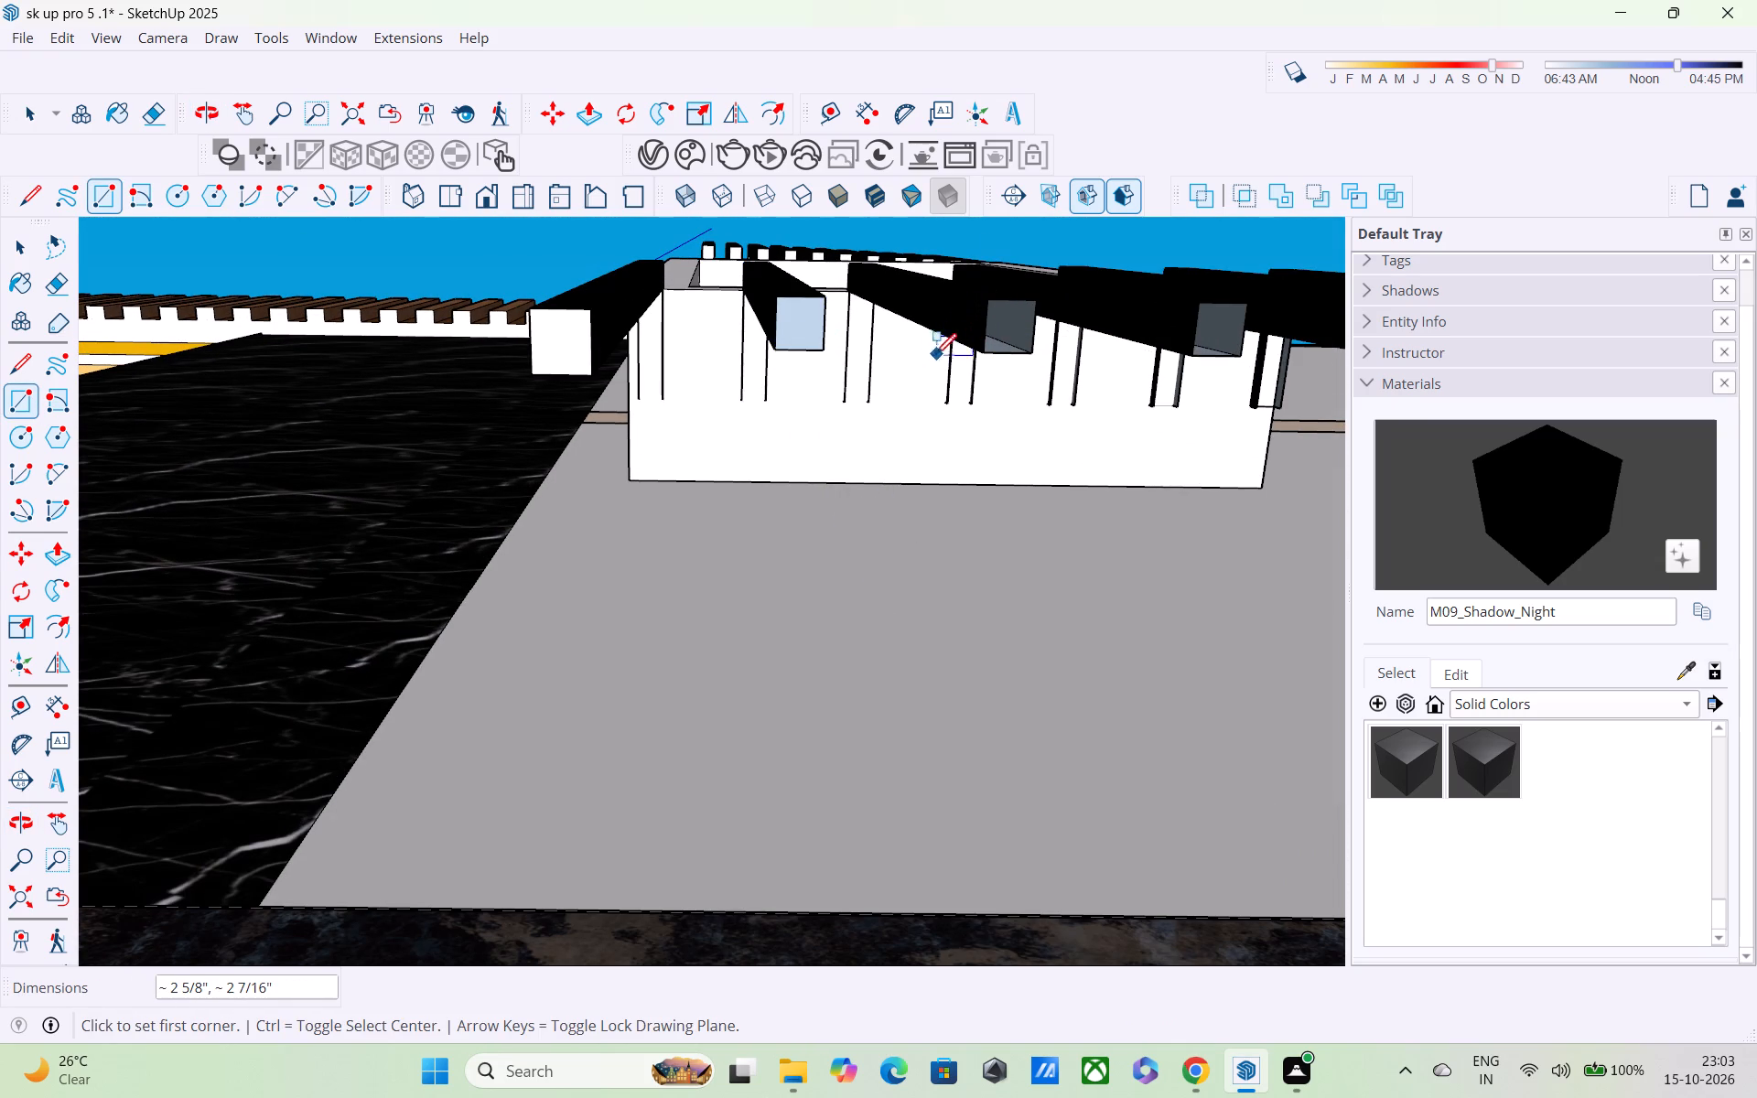
key("Escape")
key("space")
scroll(874, 382, "down", 1)
key("space")
View the whole model and inspect the facade around to the row of posts beneath the window frame.
middle_click_drag(830, 423, 740, 478)
middle_click_drag(760, 480, 756, 319)
middle_click_drag(761, 430, 774, 521)
scroll(774, 521, "up", 1)
scroll(772, 485, "down", 5)
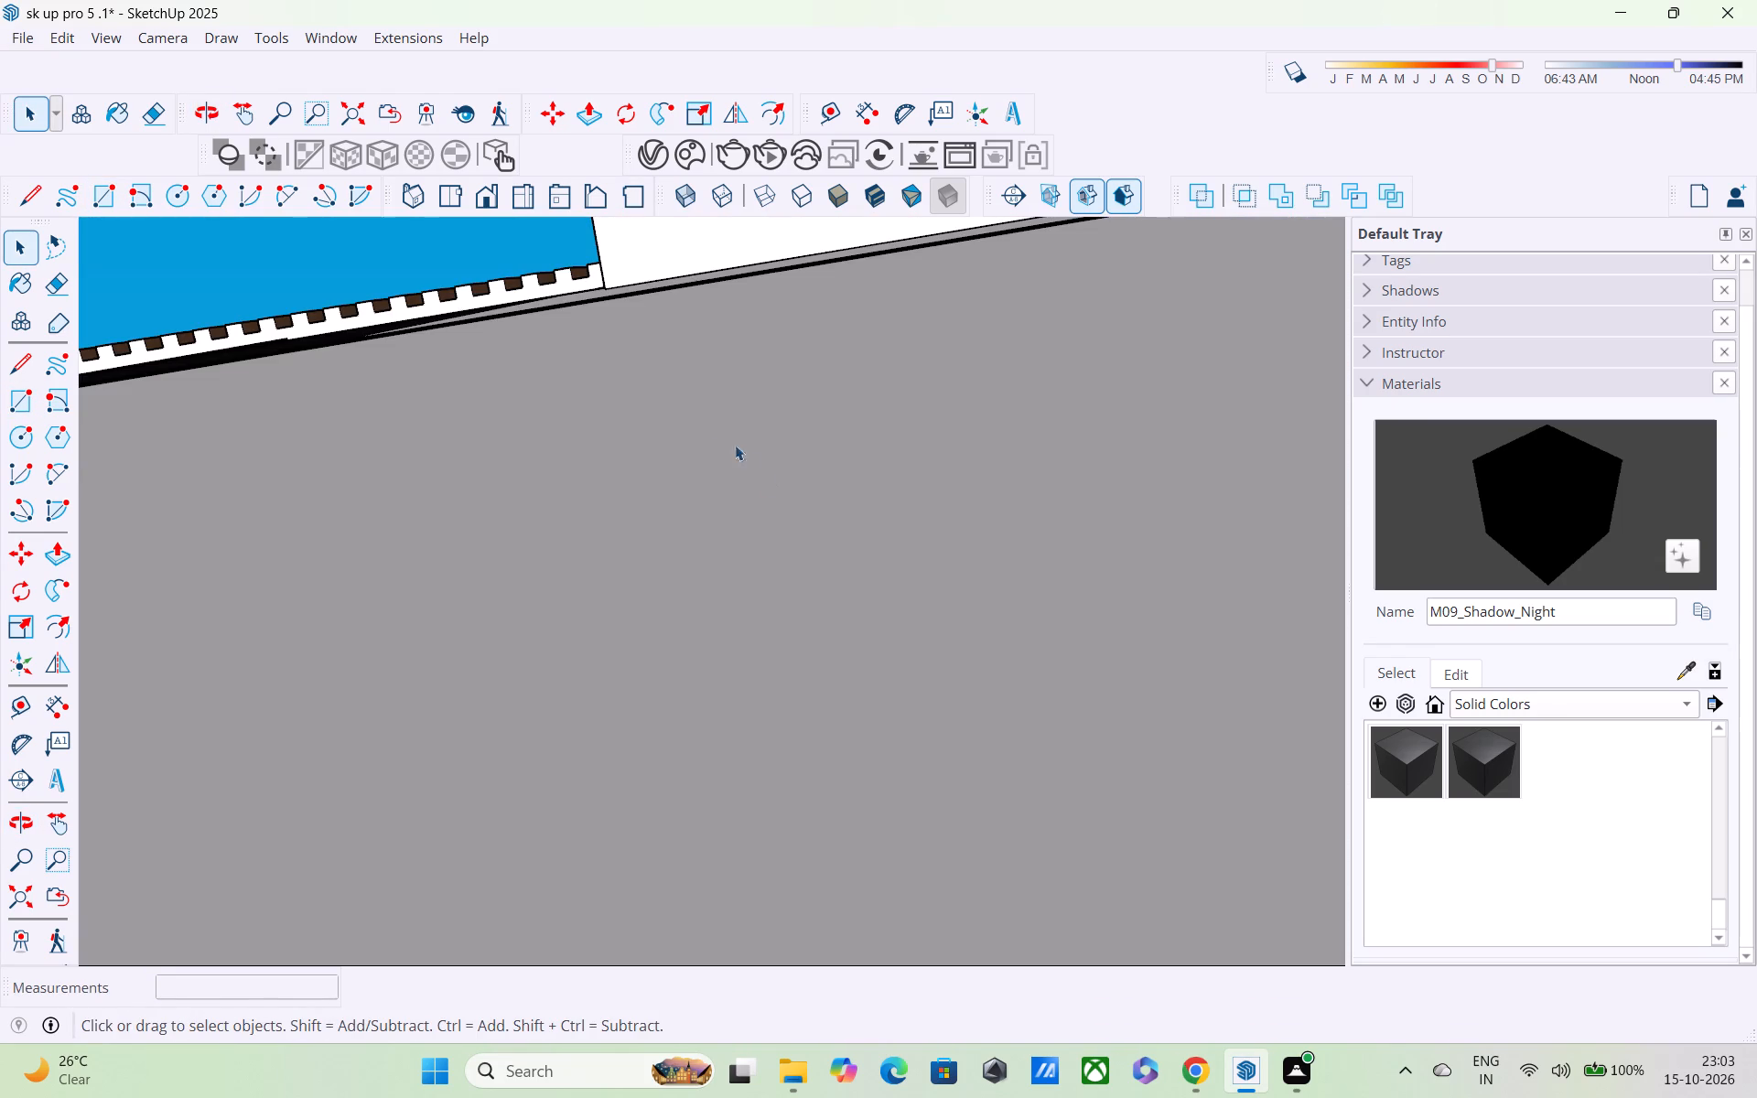
left_click(14, 890)
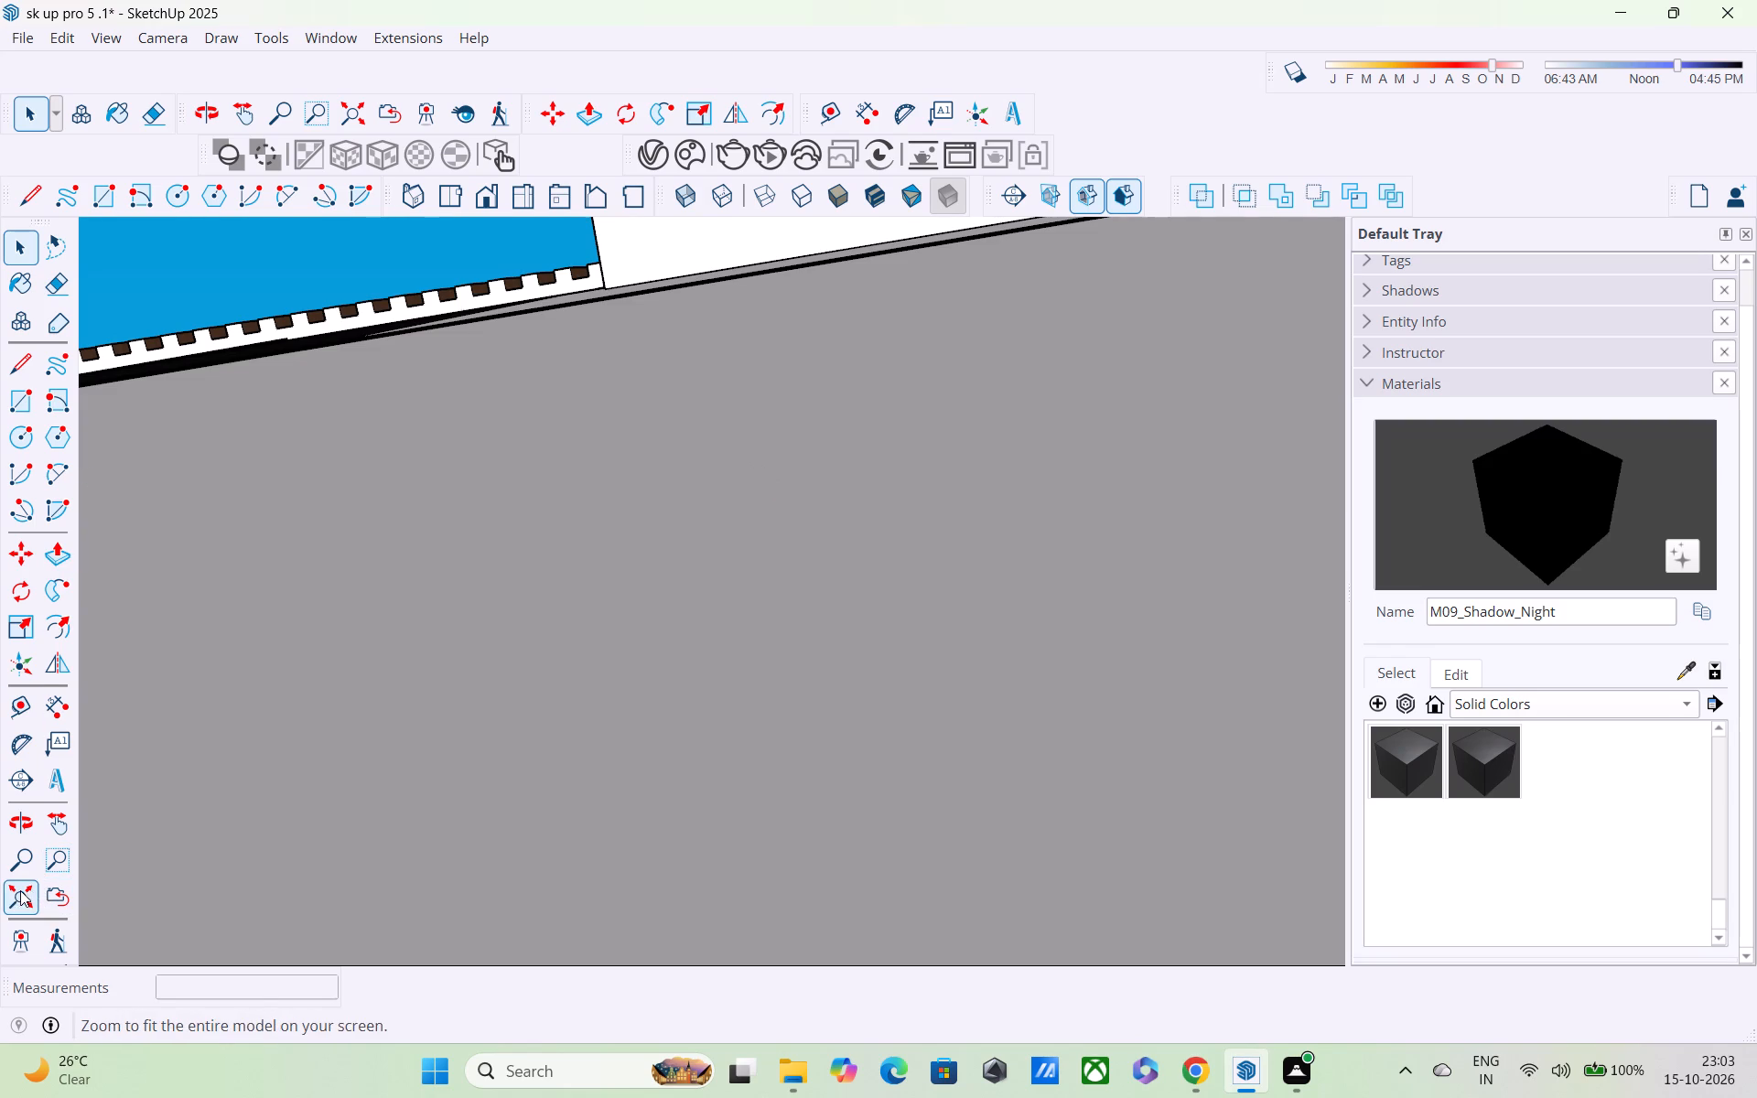
middle_click_drag(1002, 476, 995, 718)
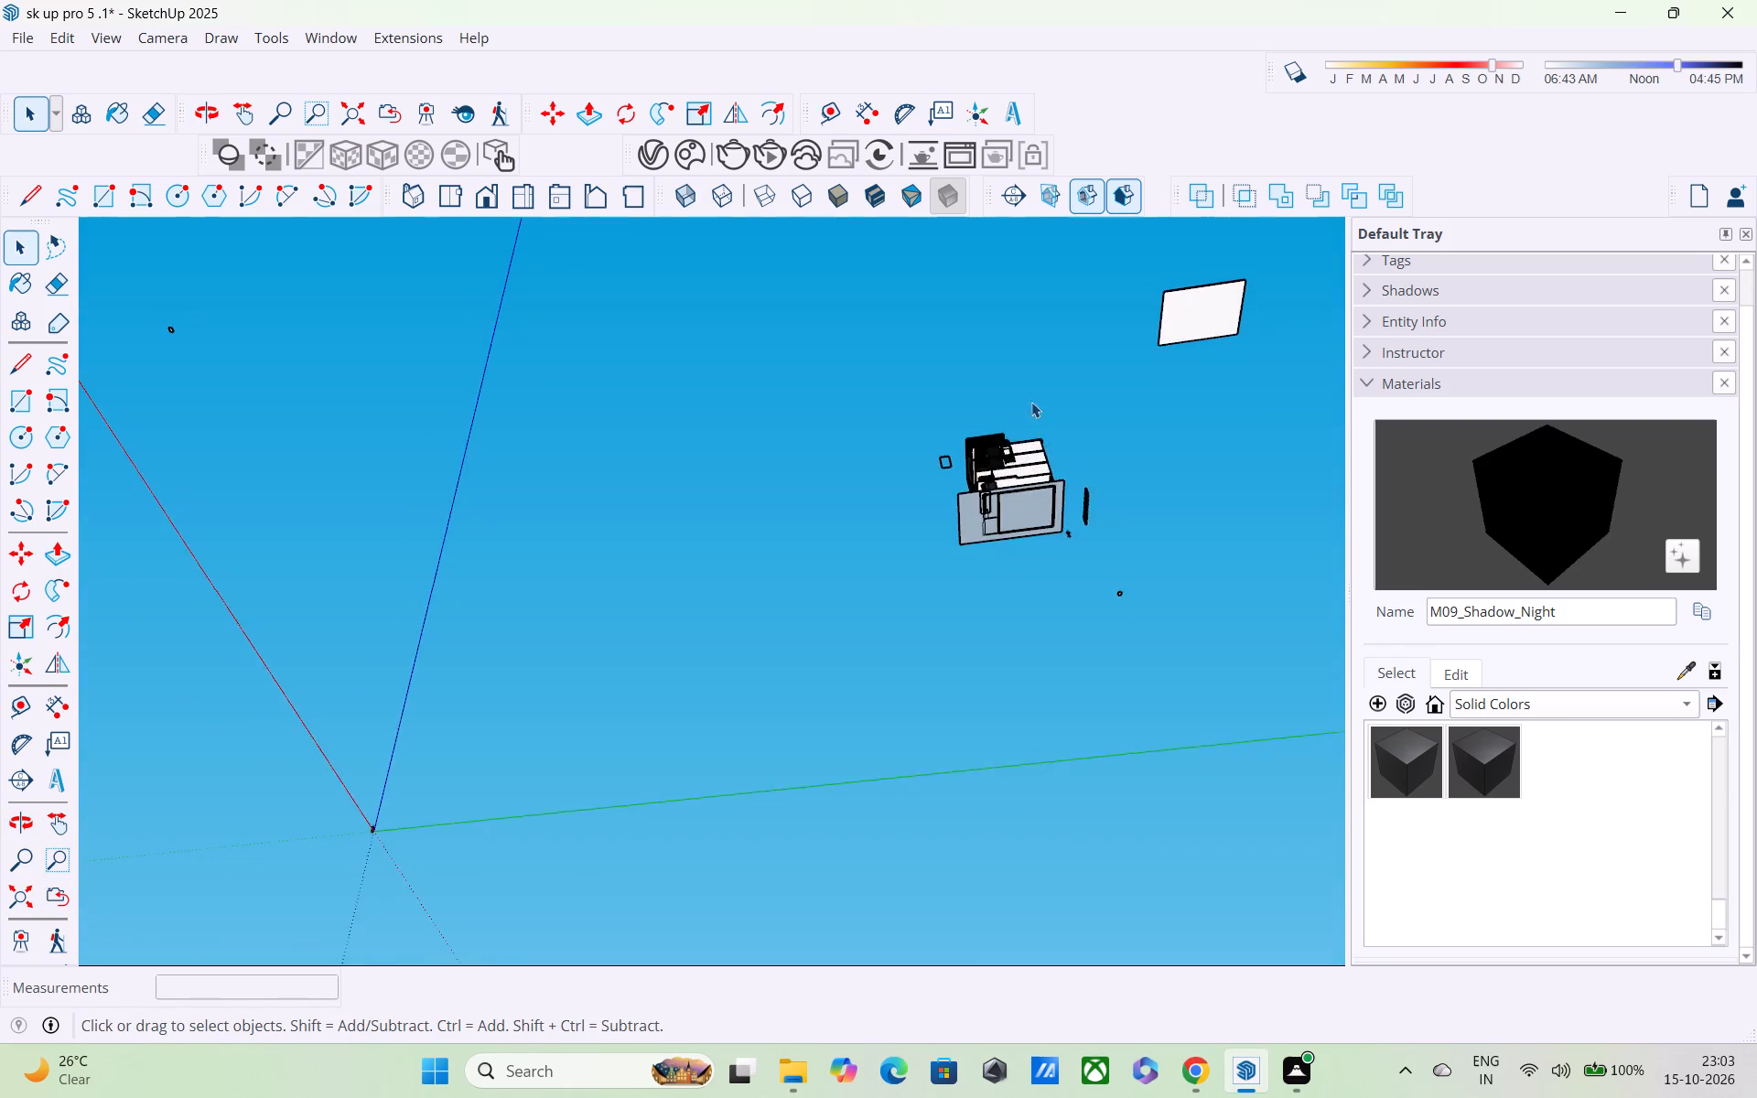
scroll(1028, 398, "up", 4)
scroll(1121, 500, "up", 4)
scroll(922, 487, "up", 4)
middle_click_drag(908, 526, 857, 525)
scroll(850, 567, "up", 2)
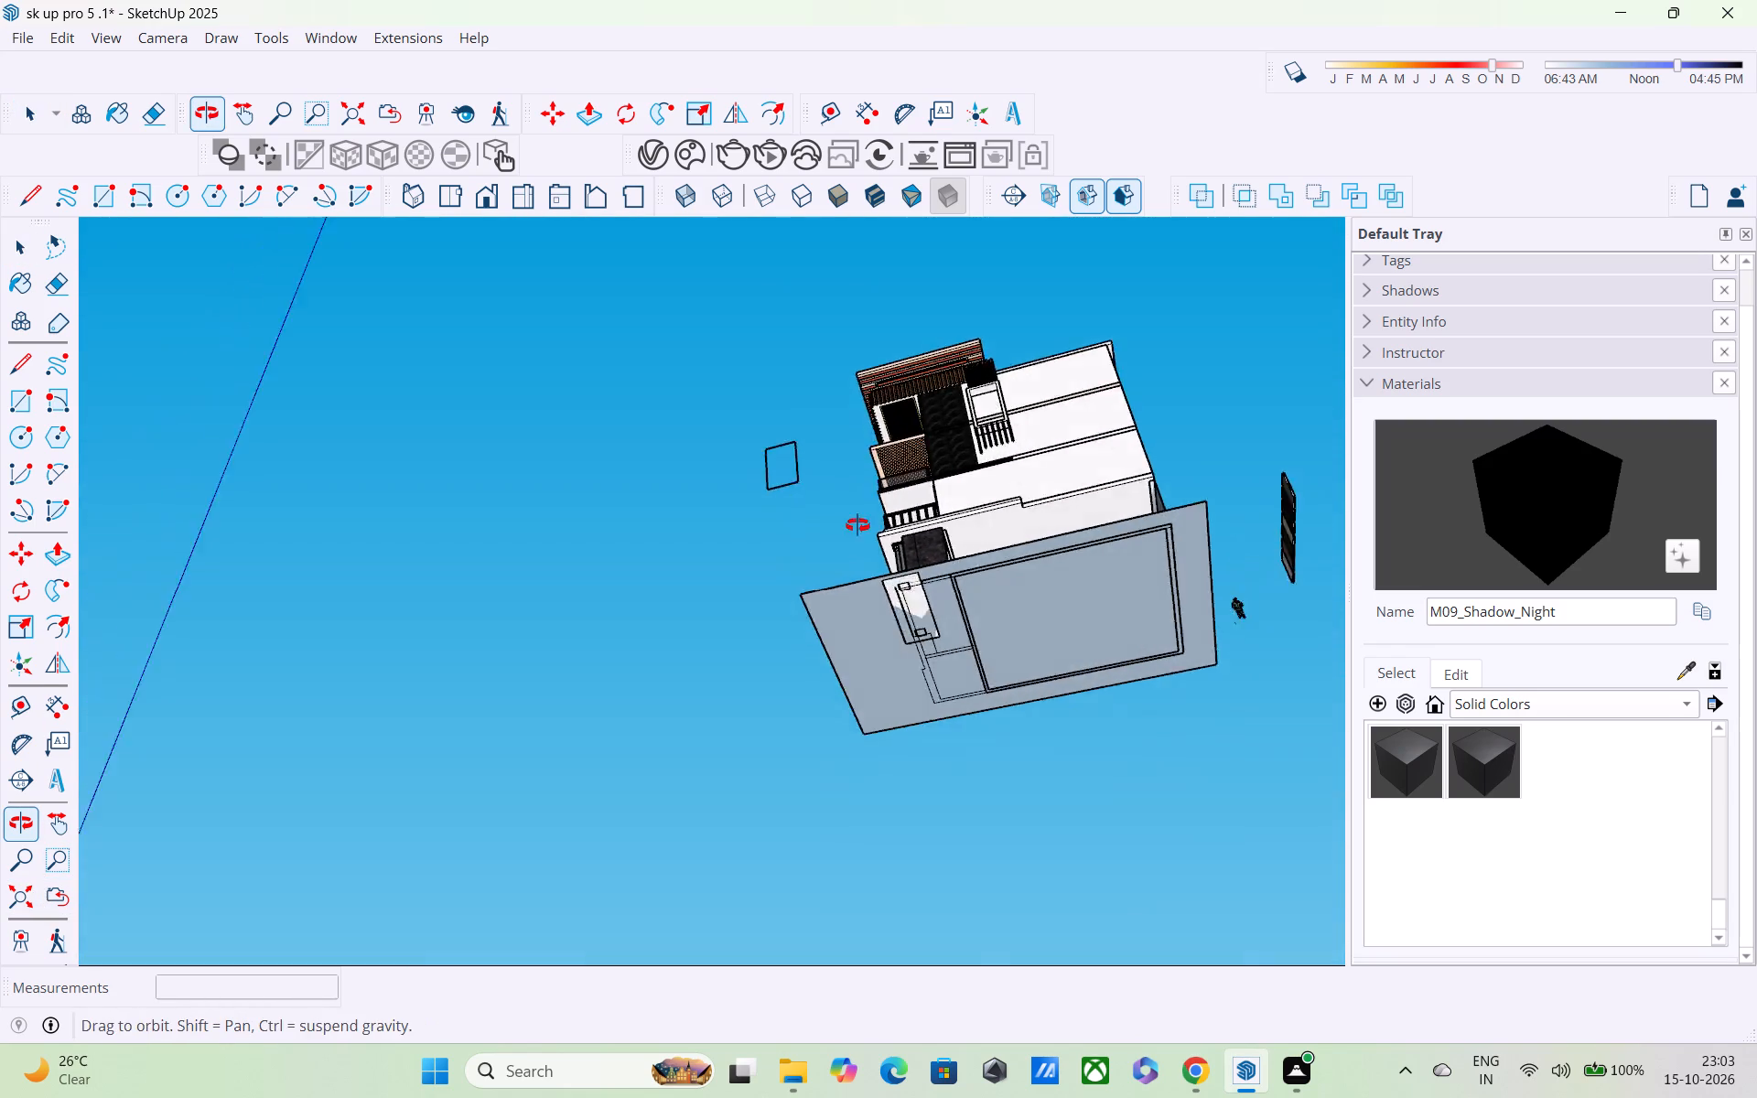
middle_click_drag(857, 525, 1115, 381)
scroll(857, 525, "up", 2)
middle_click_drag(1019, 529, 909, 635)
scroll(909, 635, "up", 7)
middle_click_drag(971, 657, 954, 664)
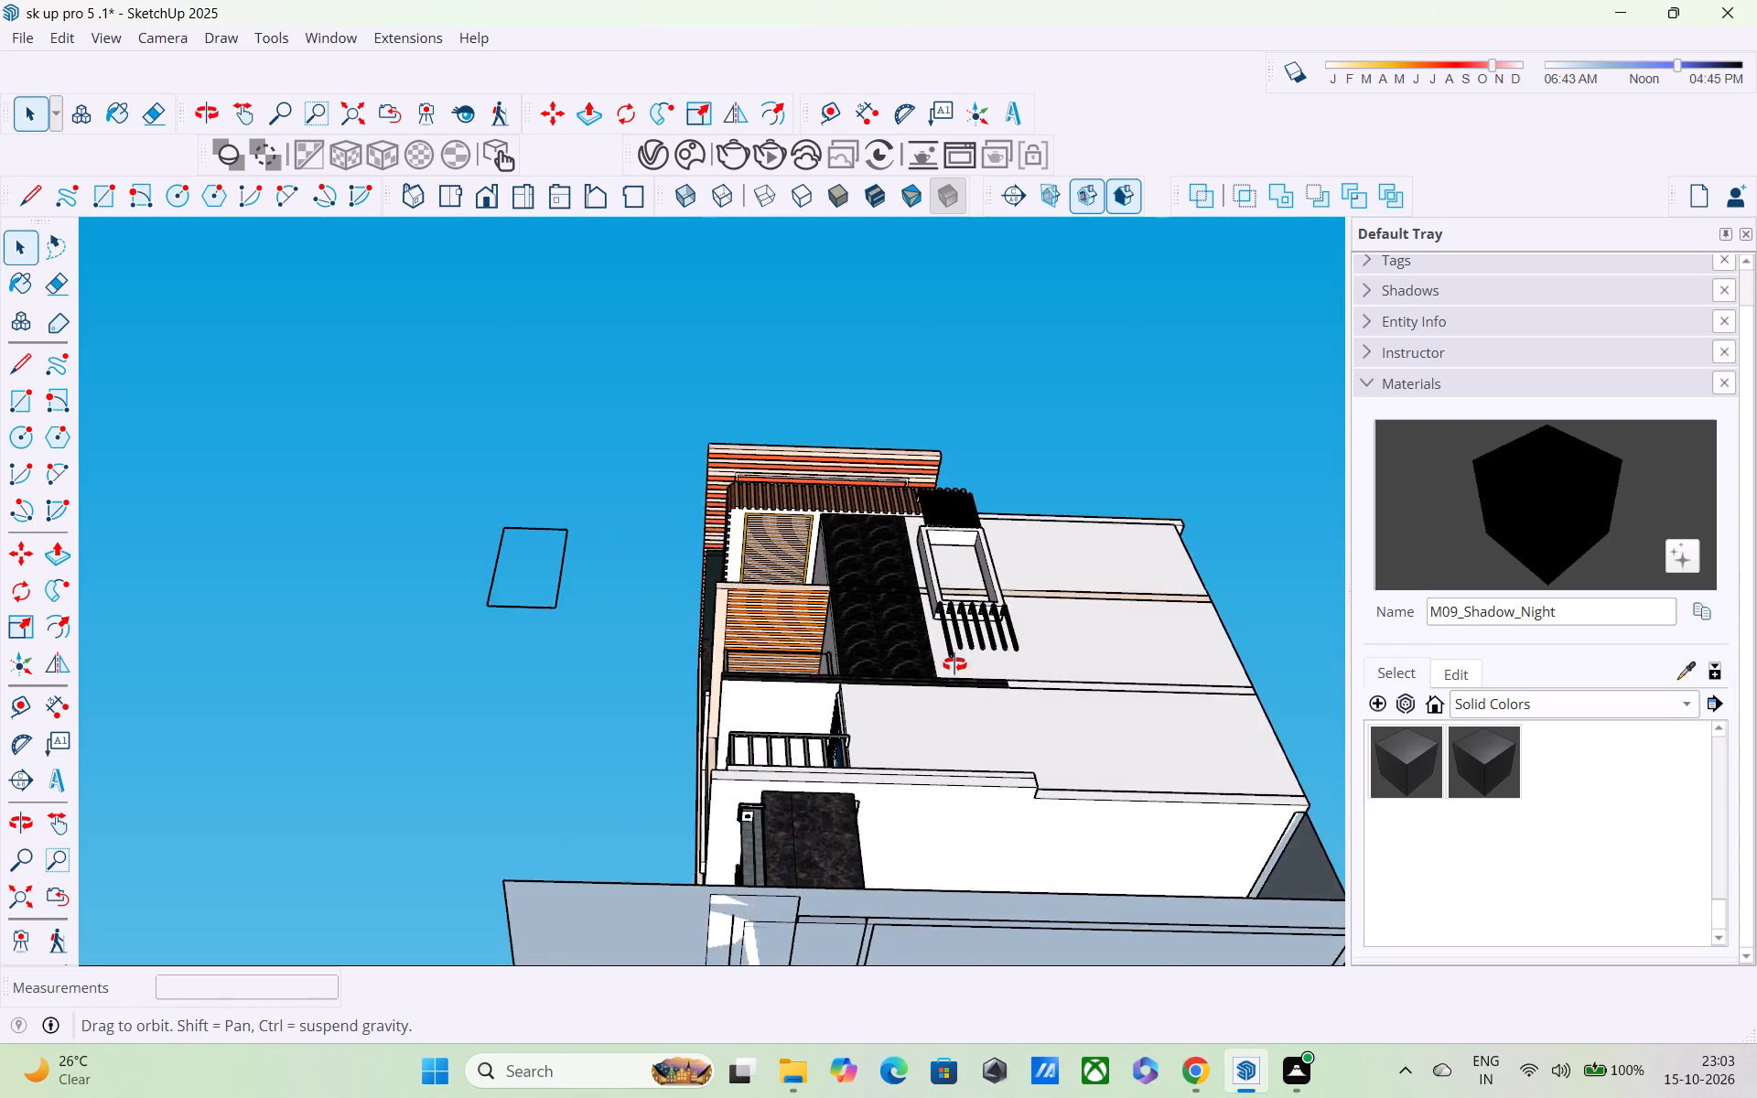
middle_click_drag(954, 664, 831, 685)
scroll(831, 685, "up", 2)
scroll(1011, 521, "up", 5)
middle_click_drag(941, 565, 798, 549)
scroll(798, 549, "up", 3)
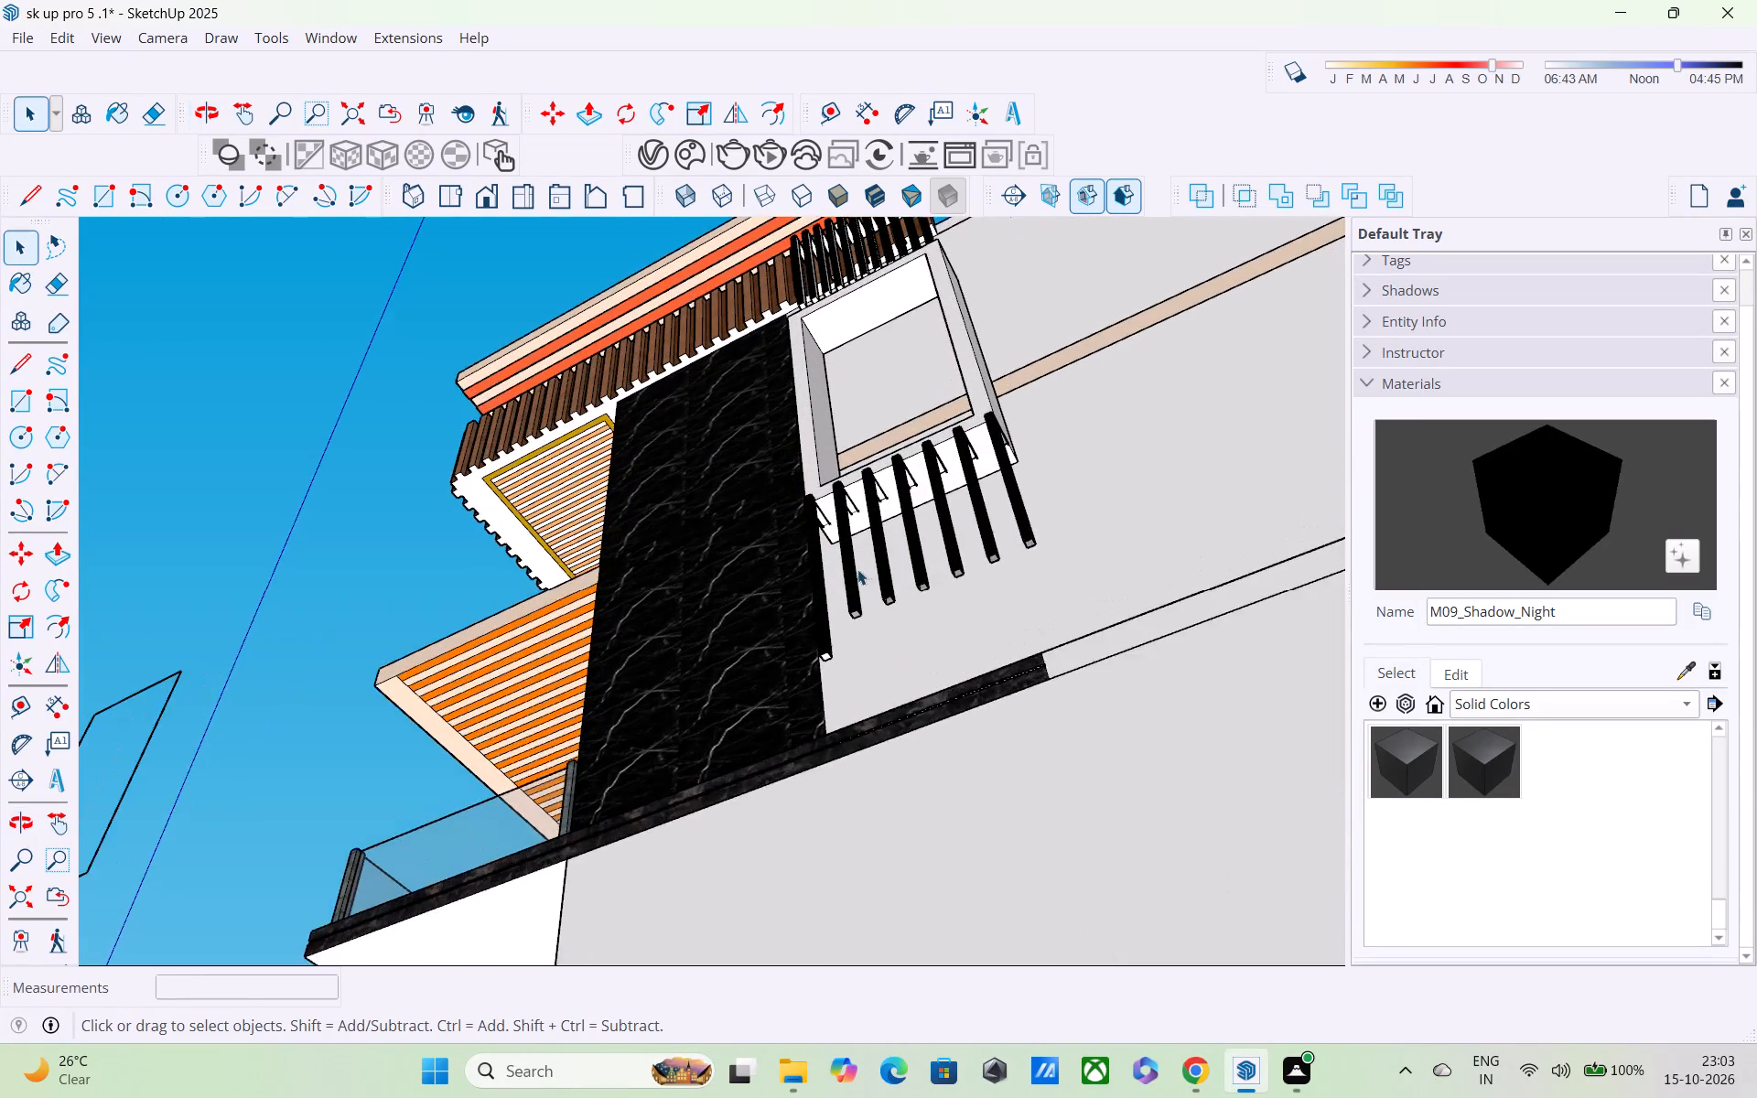
Open the second post from the marble wall and draw a rectangle about 6 5/8" by 2 7/16" on its side at the bottom.
scroll(867, 569, "up", 4)
double_click(839, 641)
double_click(846, 629)
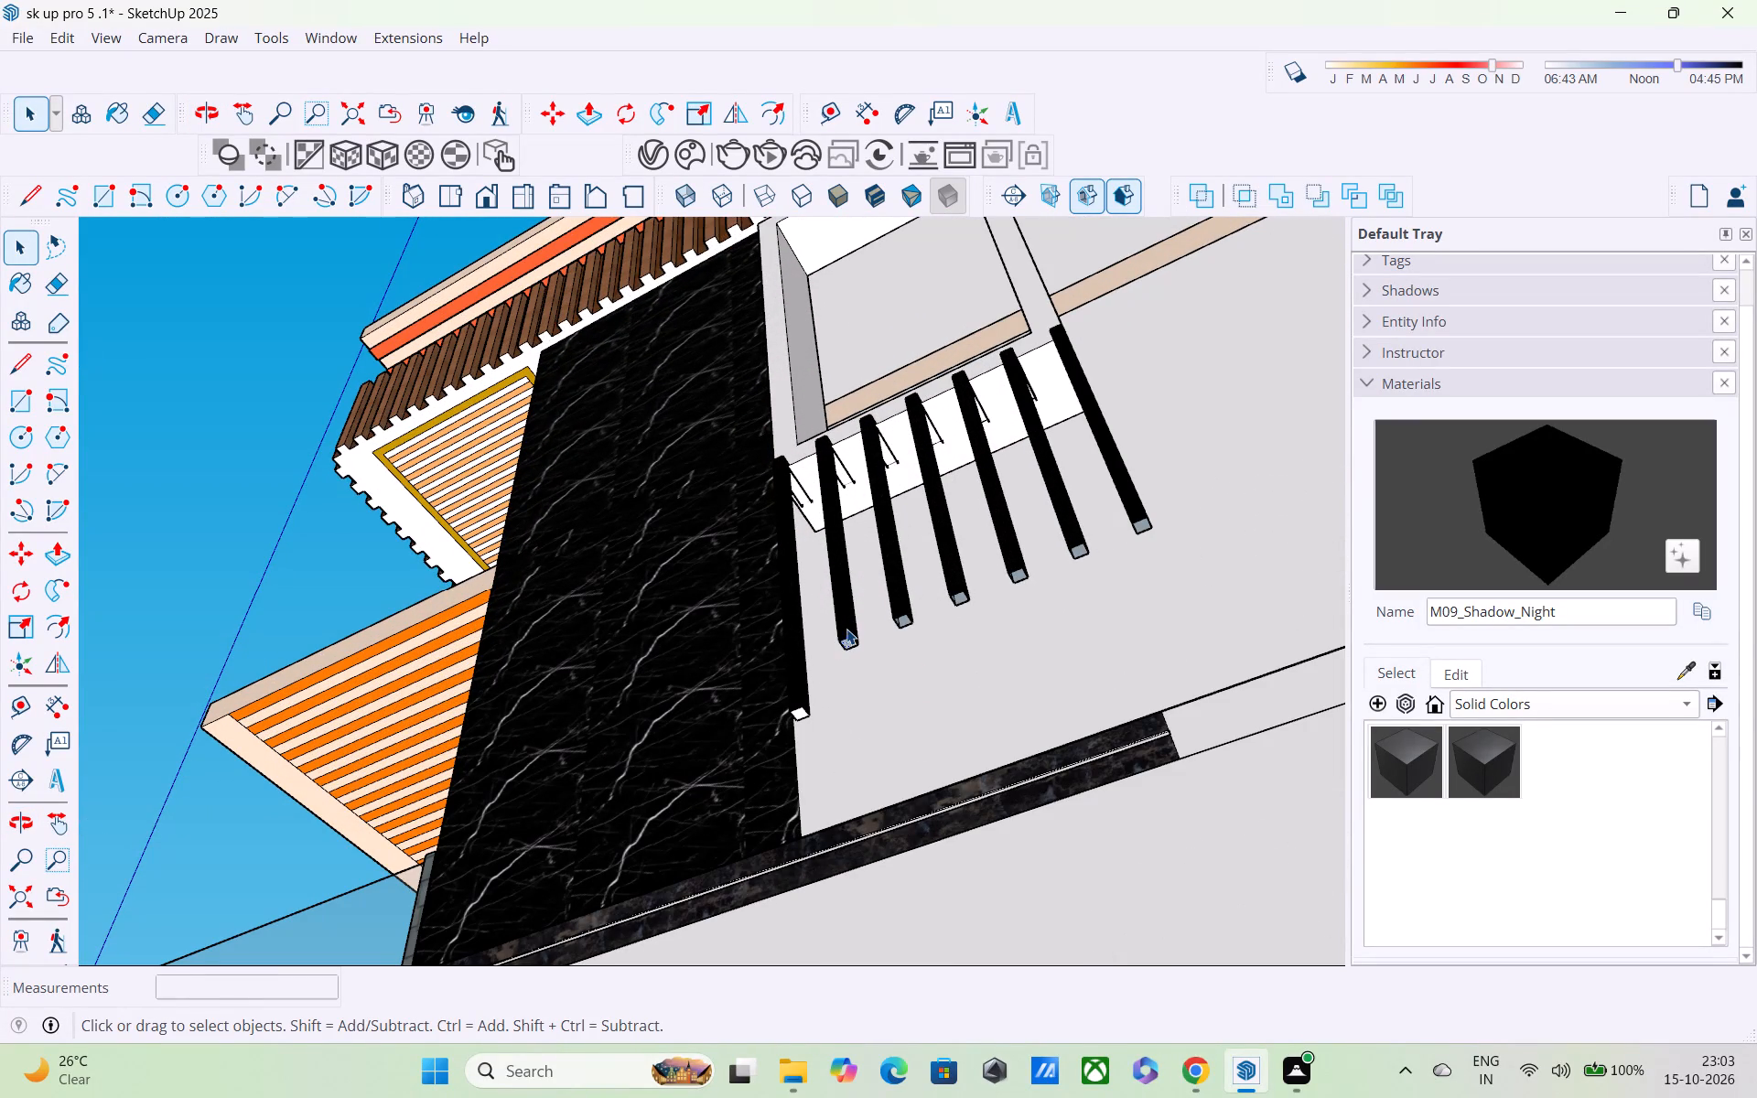
key("r")
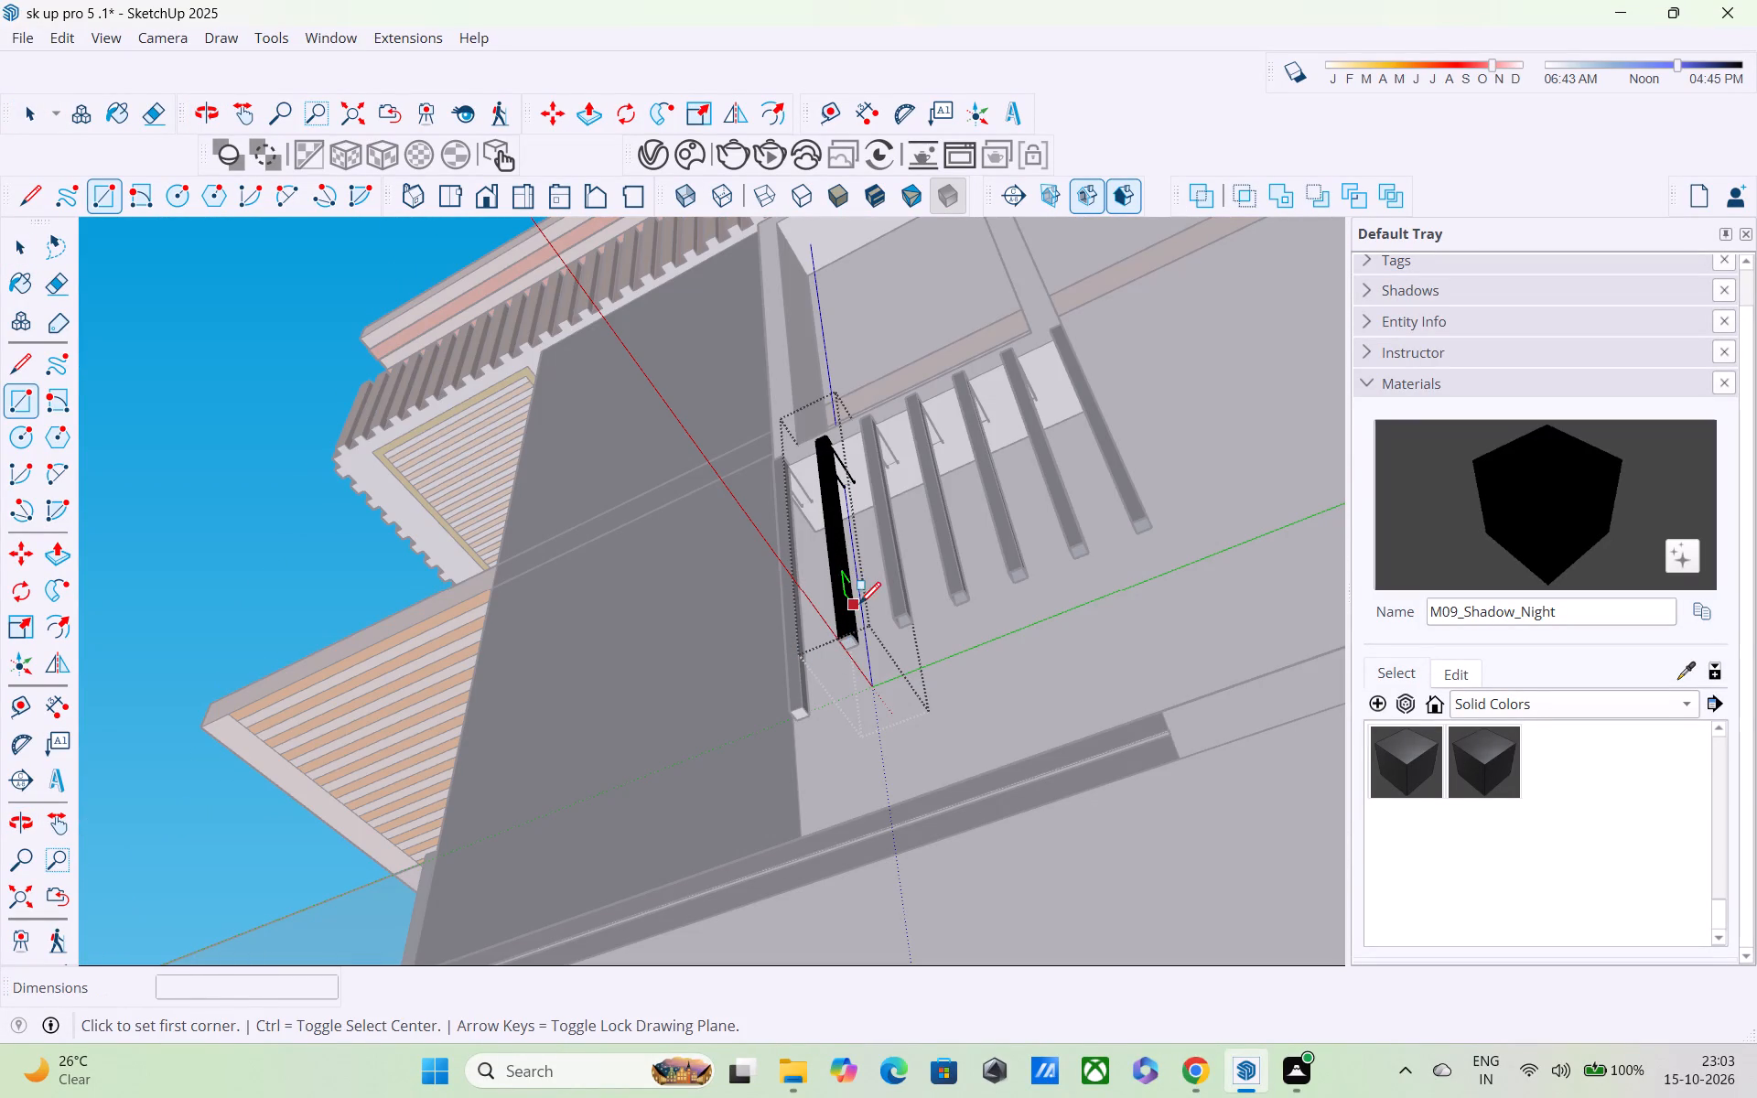
left_click_drag(855, 610, 846, 619)
scroll(839, 652, "up", 7)
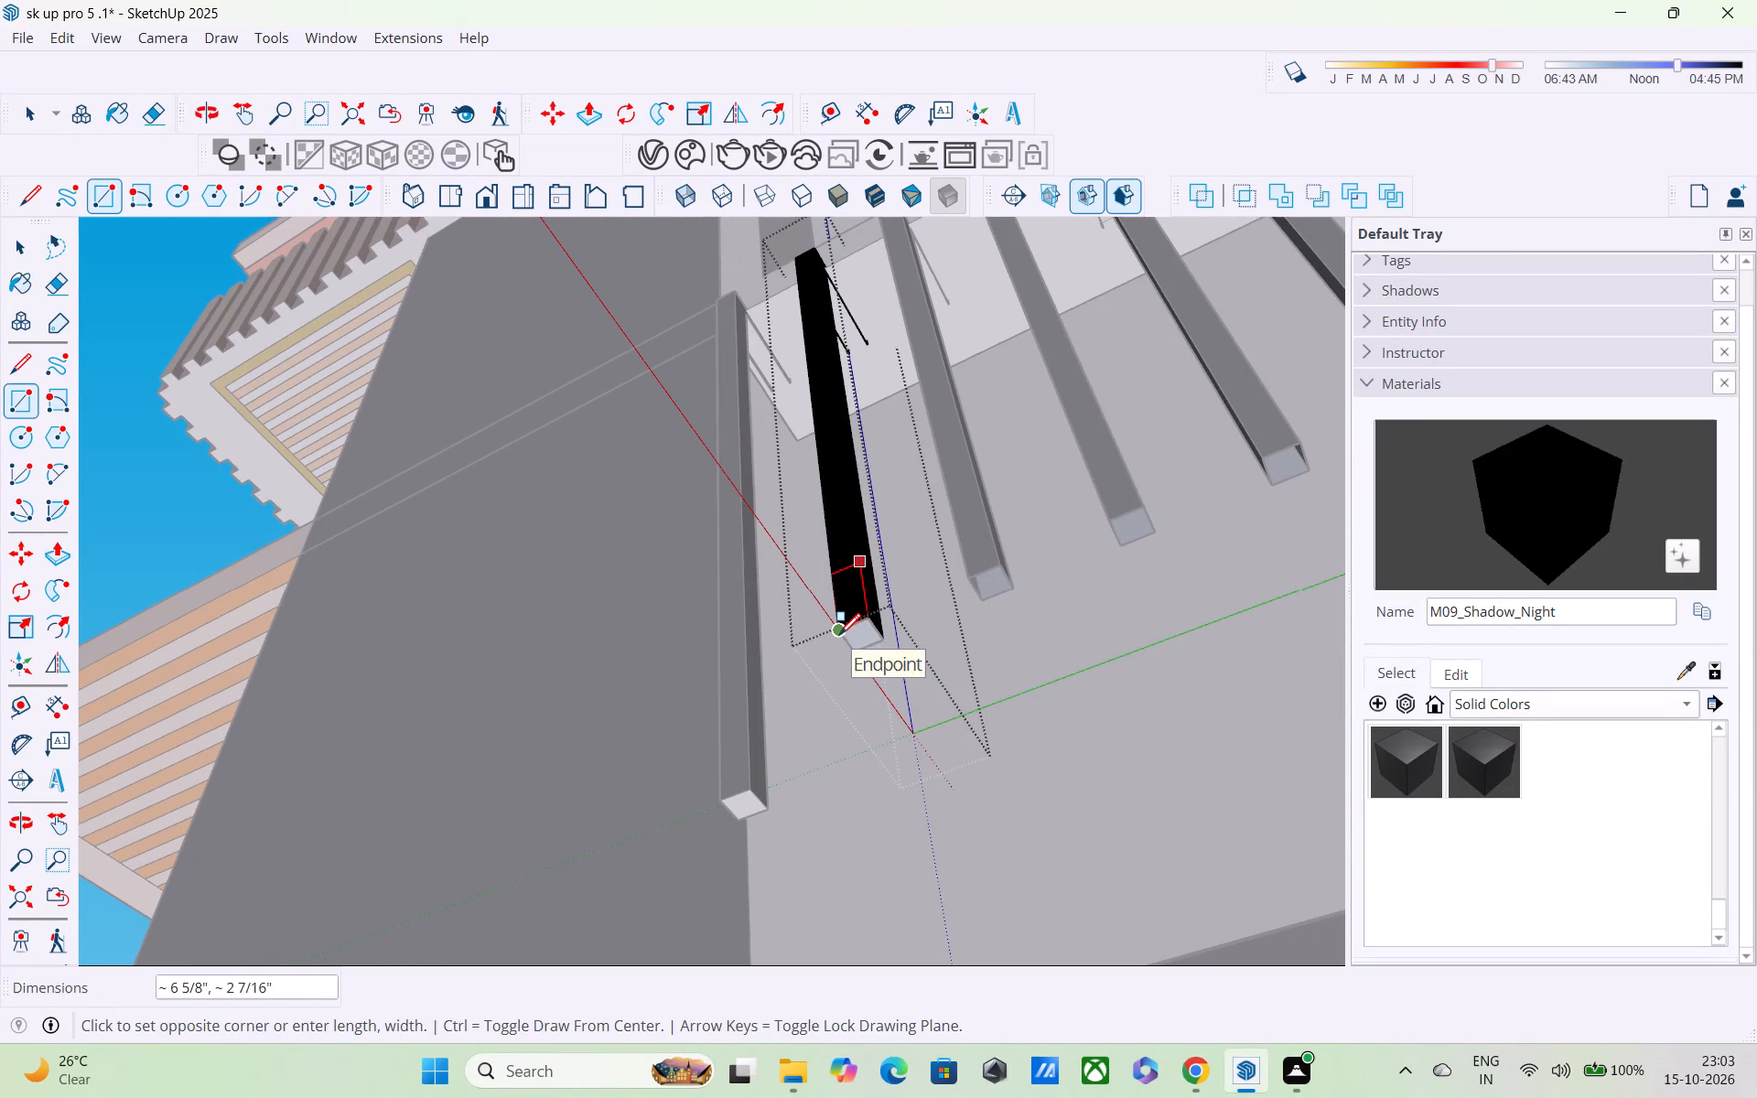
left_click(839, 637)
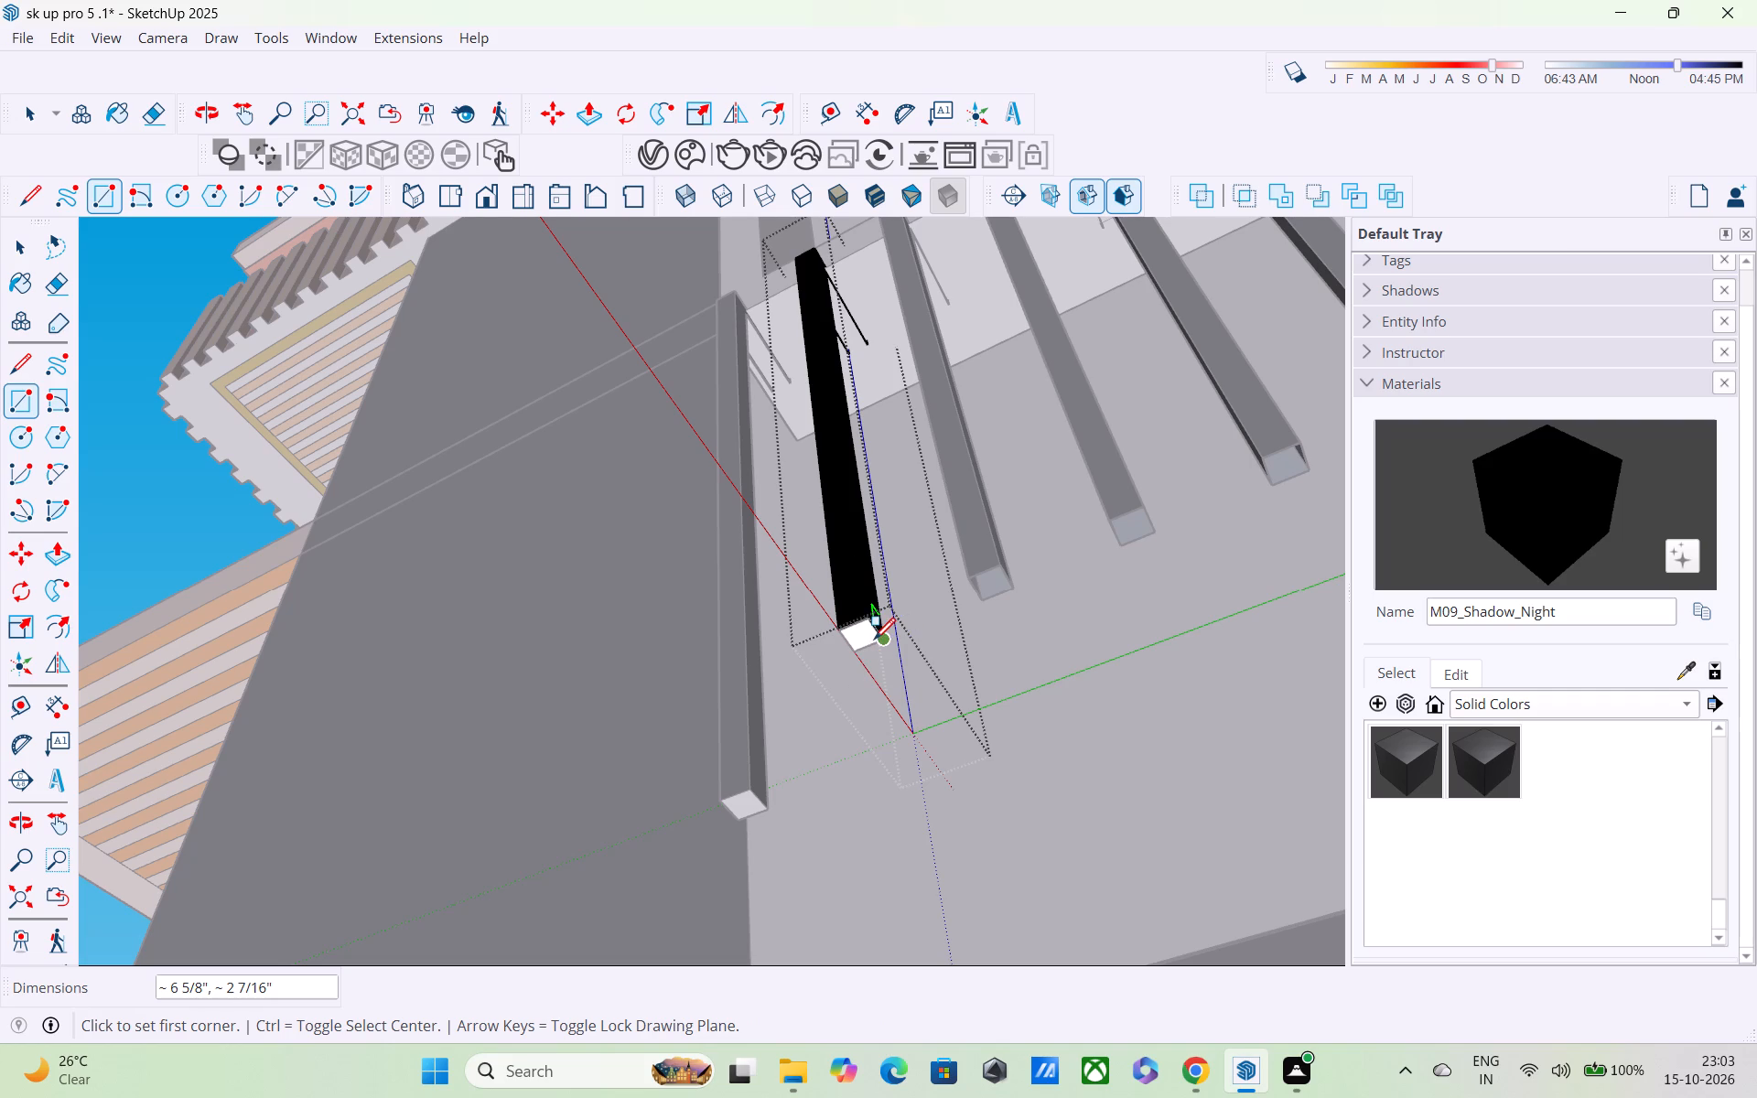
Draw a rectangle about 2 5/8" by 2 7/16" over the second post's bottom end, inside its group.
left_click(874, 641)
left_click(847, 633)
key("space")
Open the third post from the marble wall and cap its bottom end with a rectangle about 2 5/8" by 2 7/16".
double_click(992, 578)
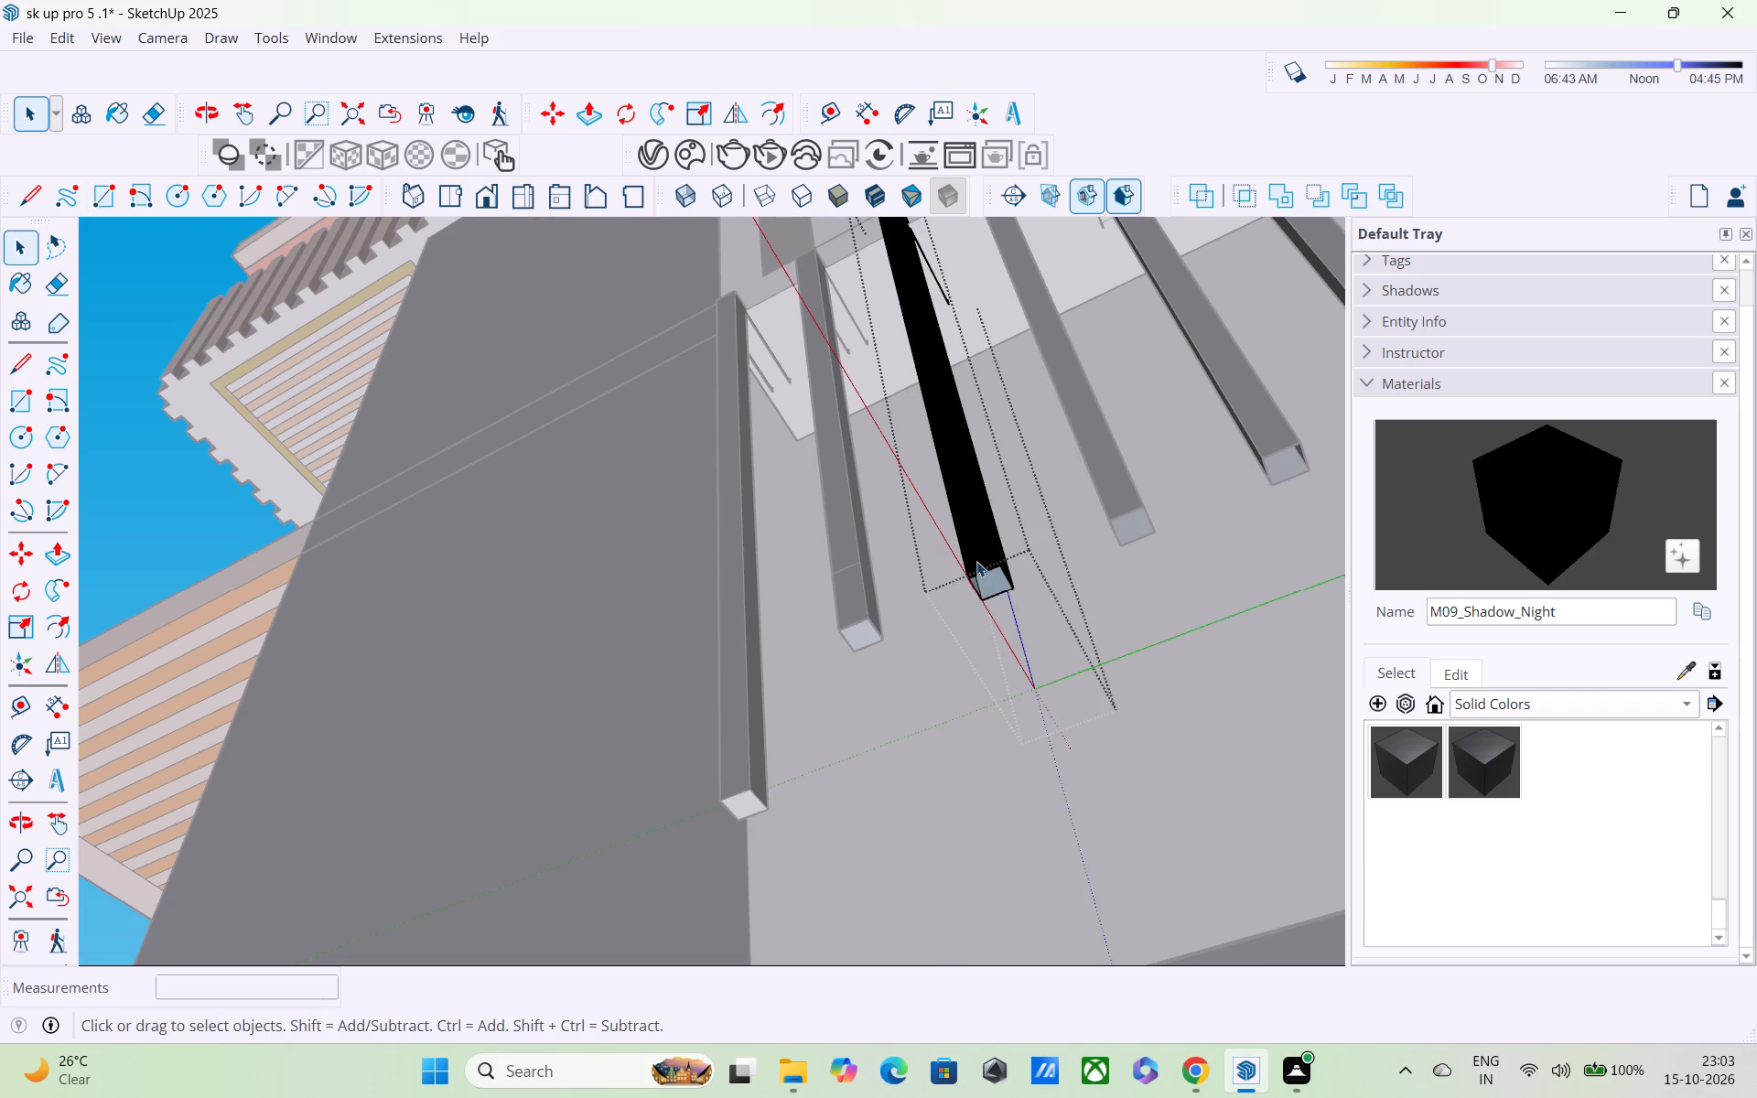
key("r")
left_click(966, 575)
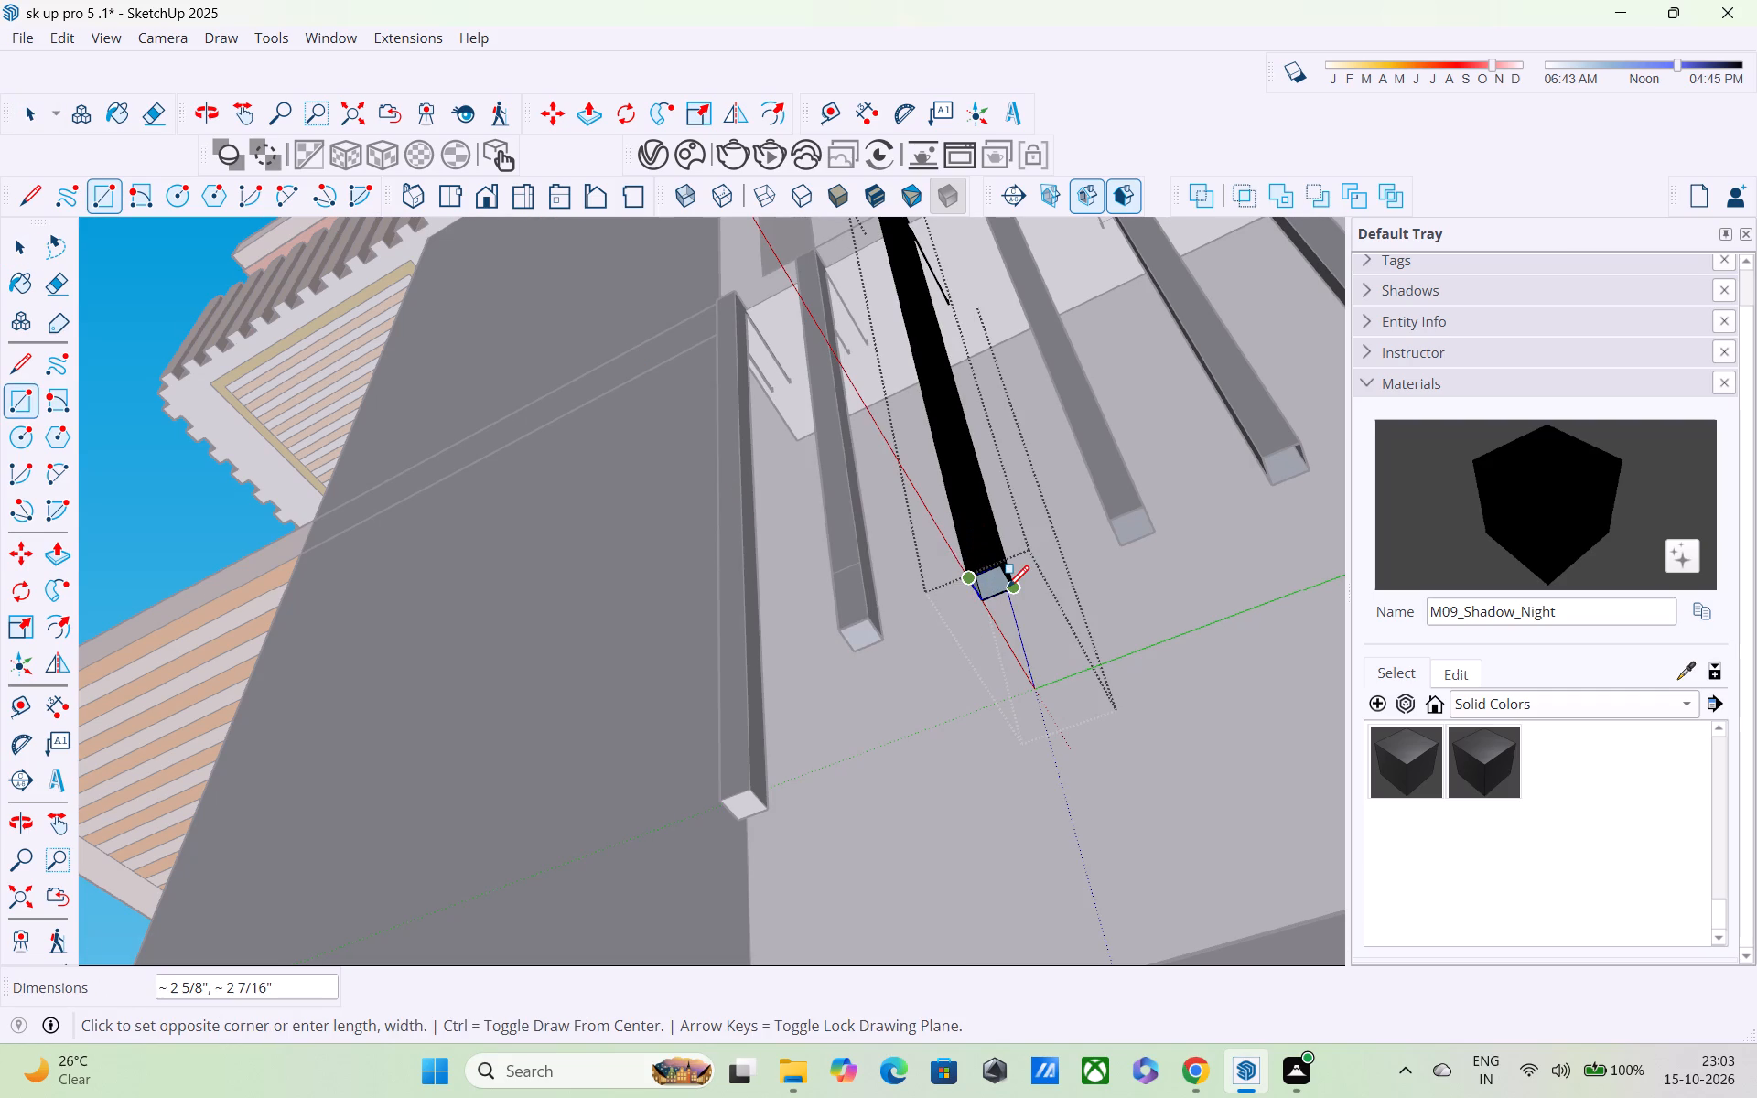
left_click(1008, 589)
middle_click_drag(956, 554, 758, 297, "shift")
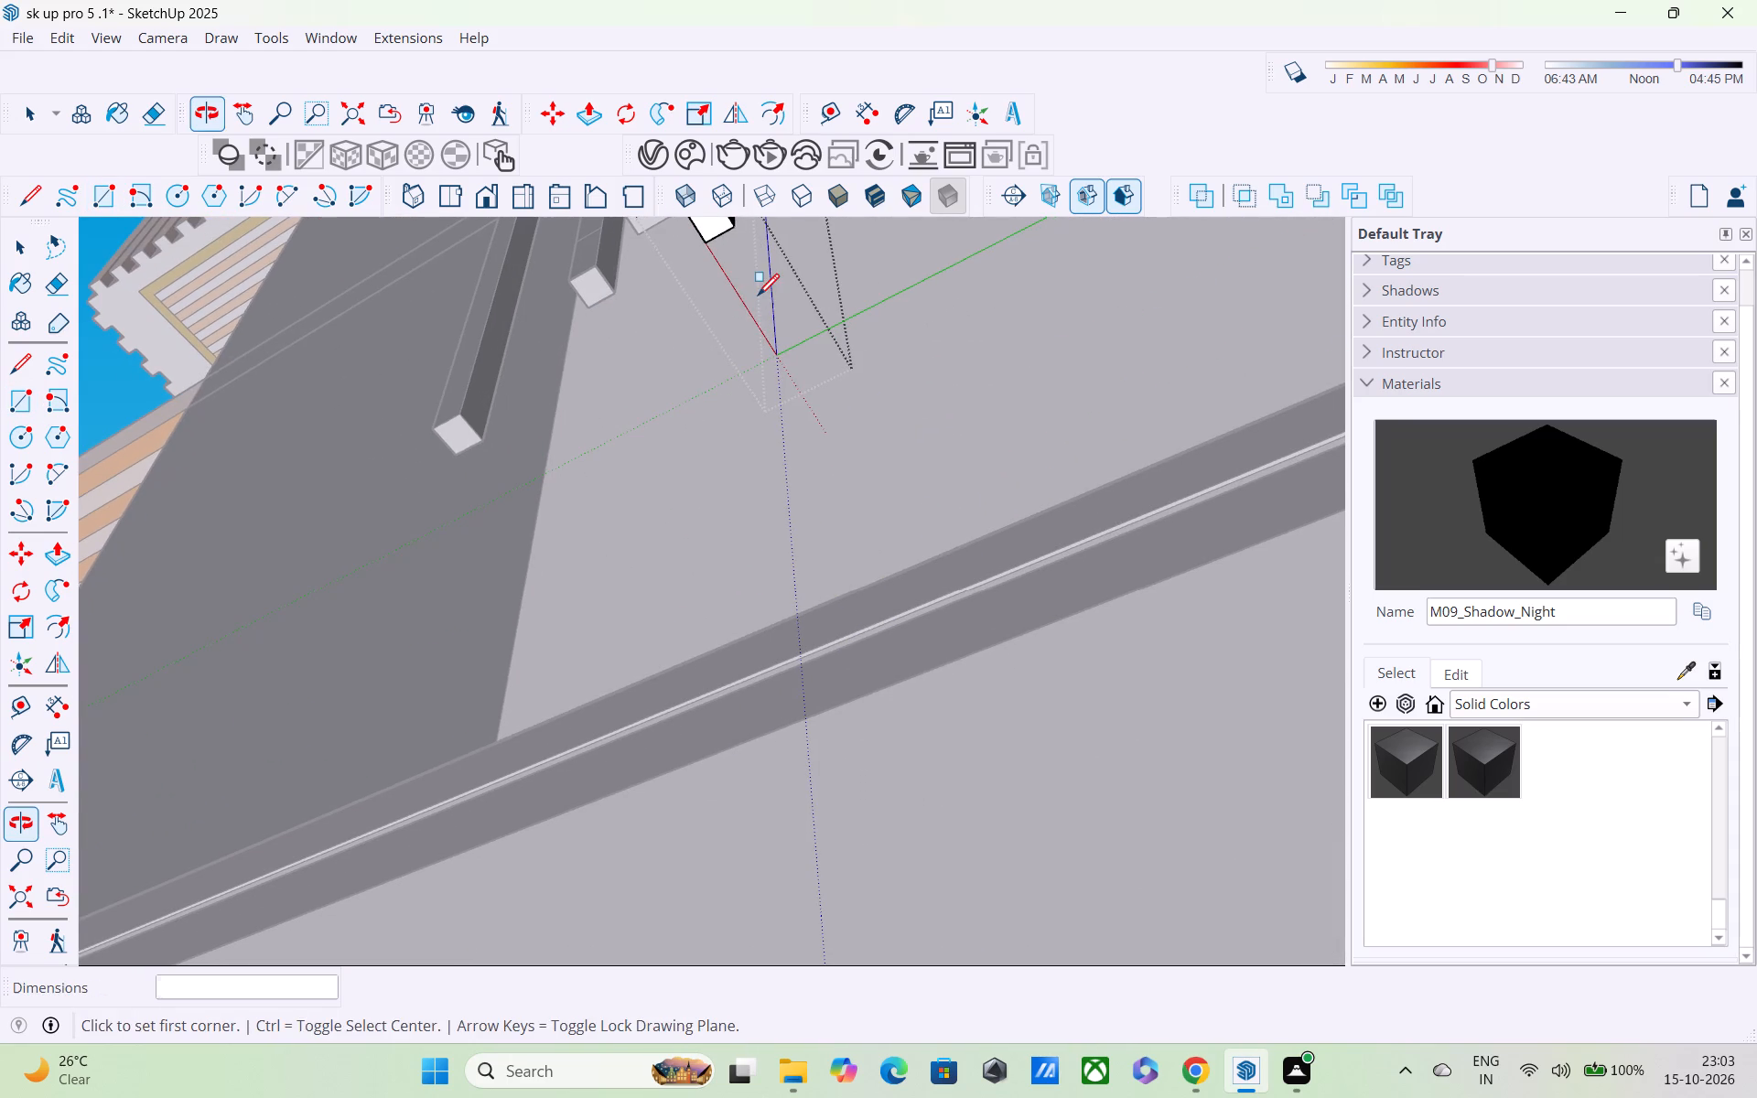
key("space")
Open the fourth post from the marble wall and cap its open bottom end with a corner-to-corner rectangle.
middle_click_drag(751, 339, 609, 573, "shift")
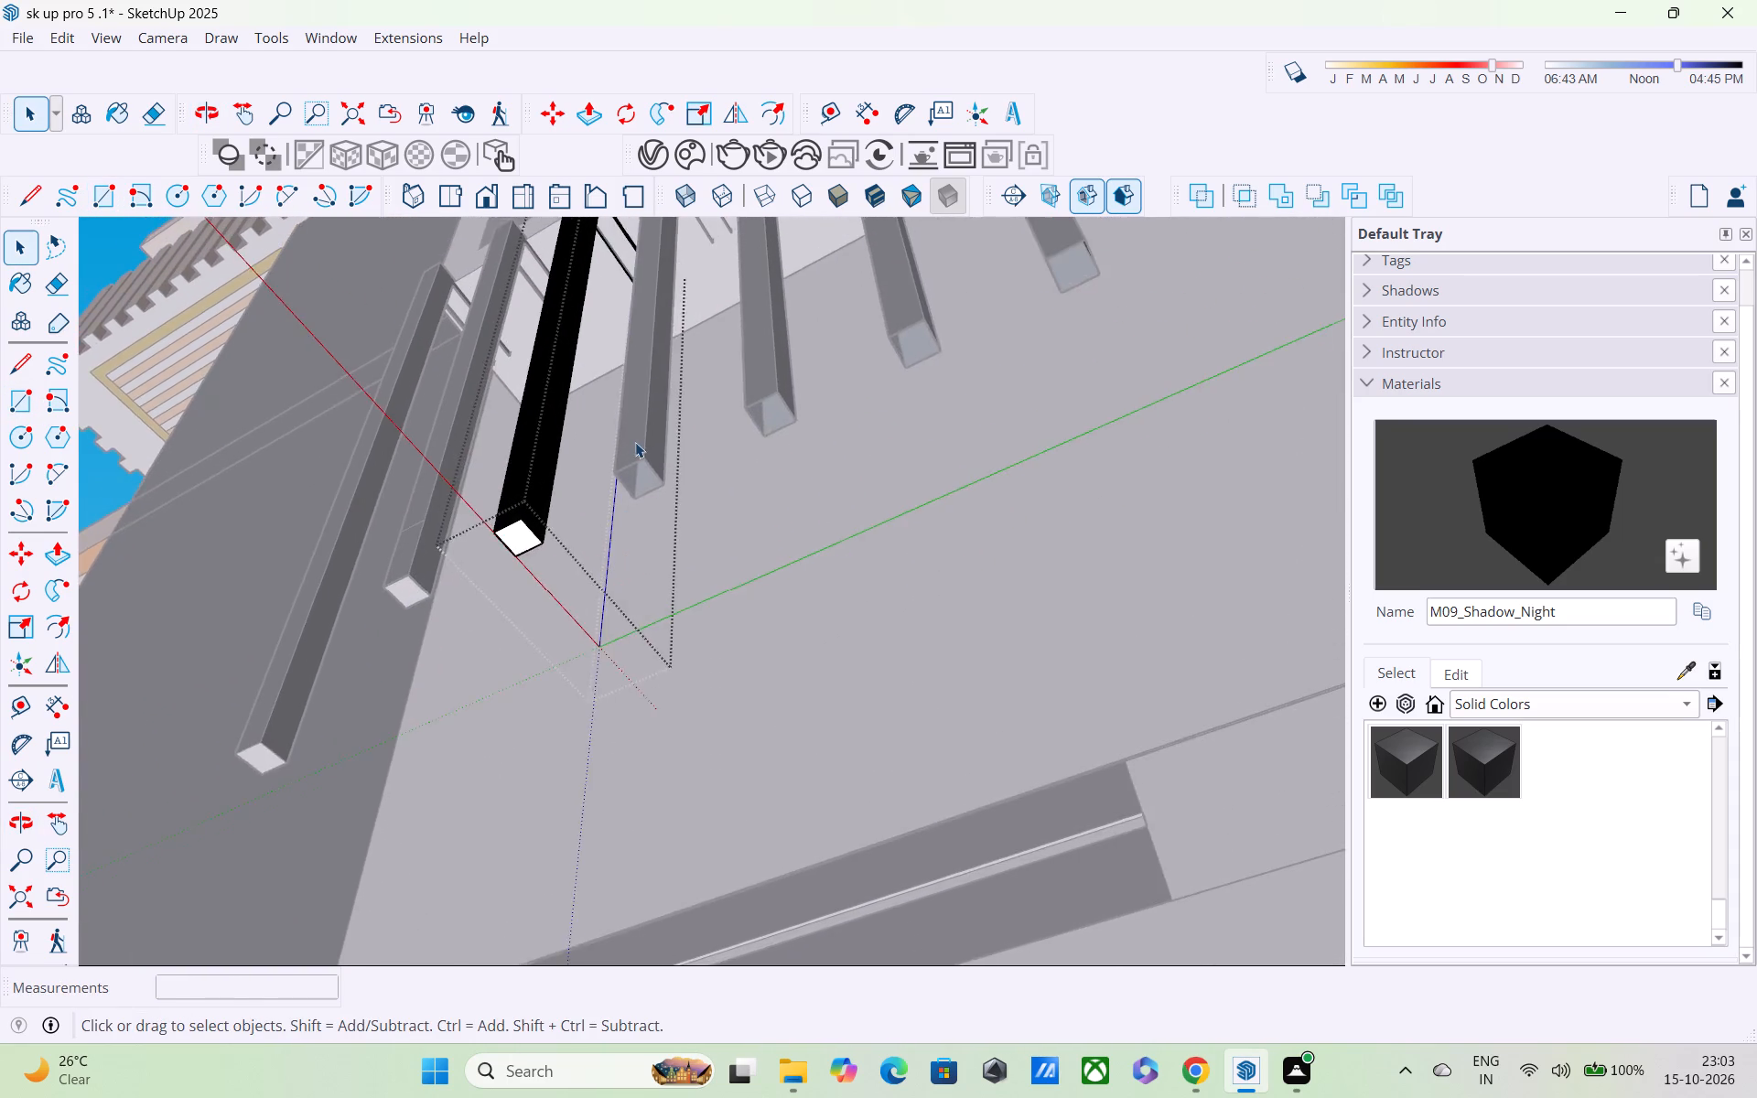
scroll(635, 441, "up", 3)
key("space")
double_click(634, 470)
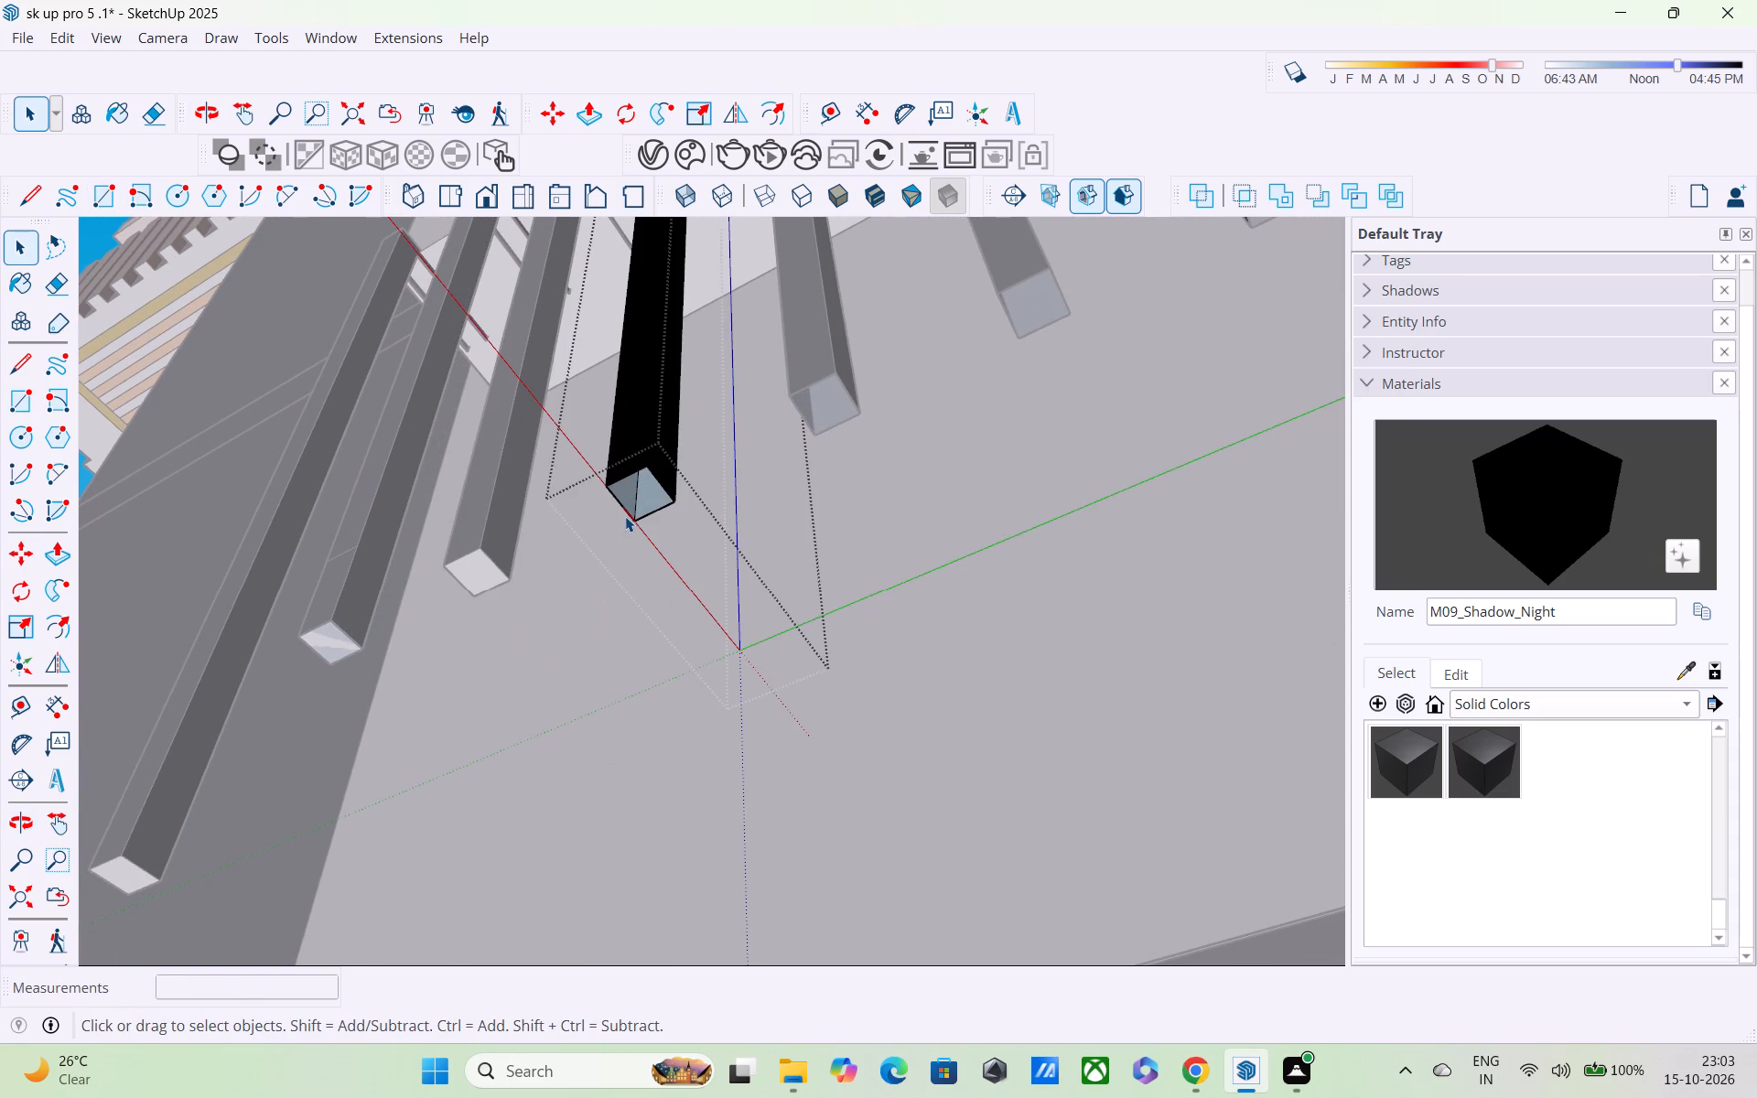
key("r")
left_click(600, 490)
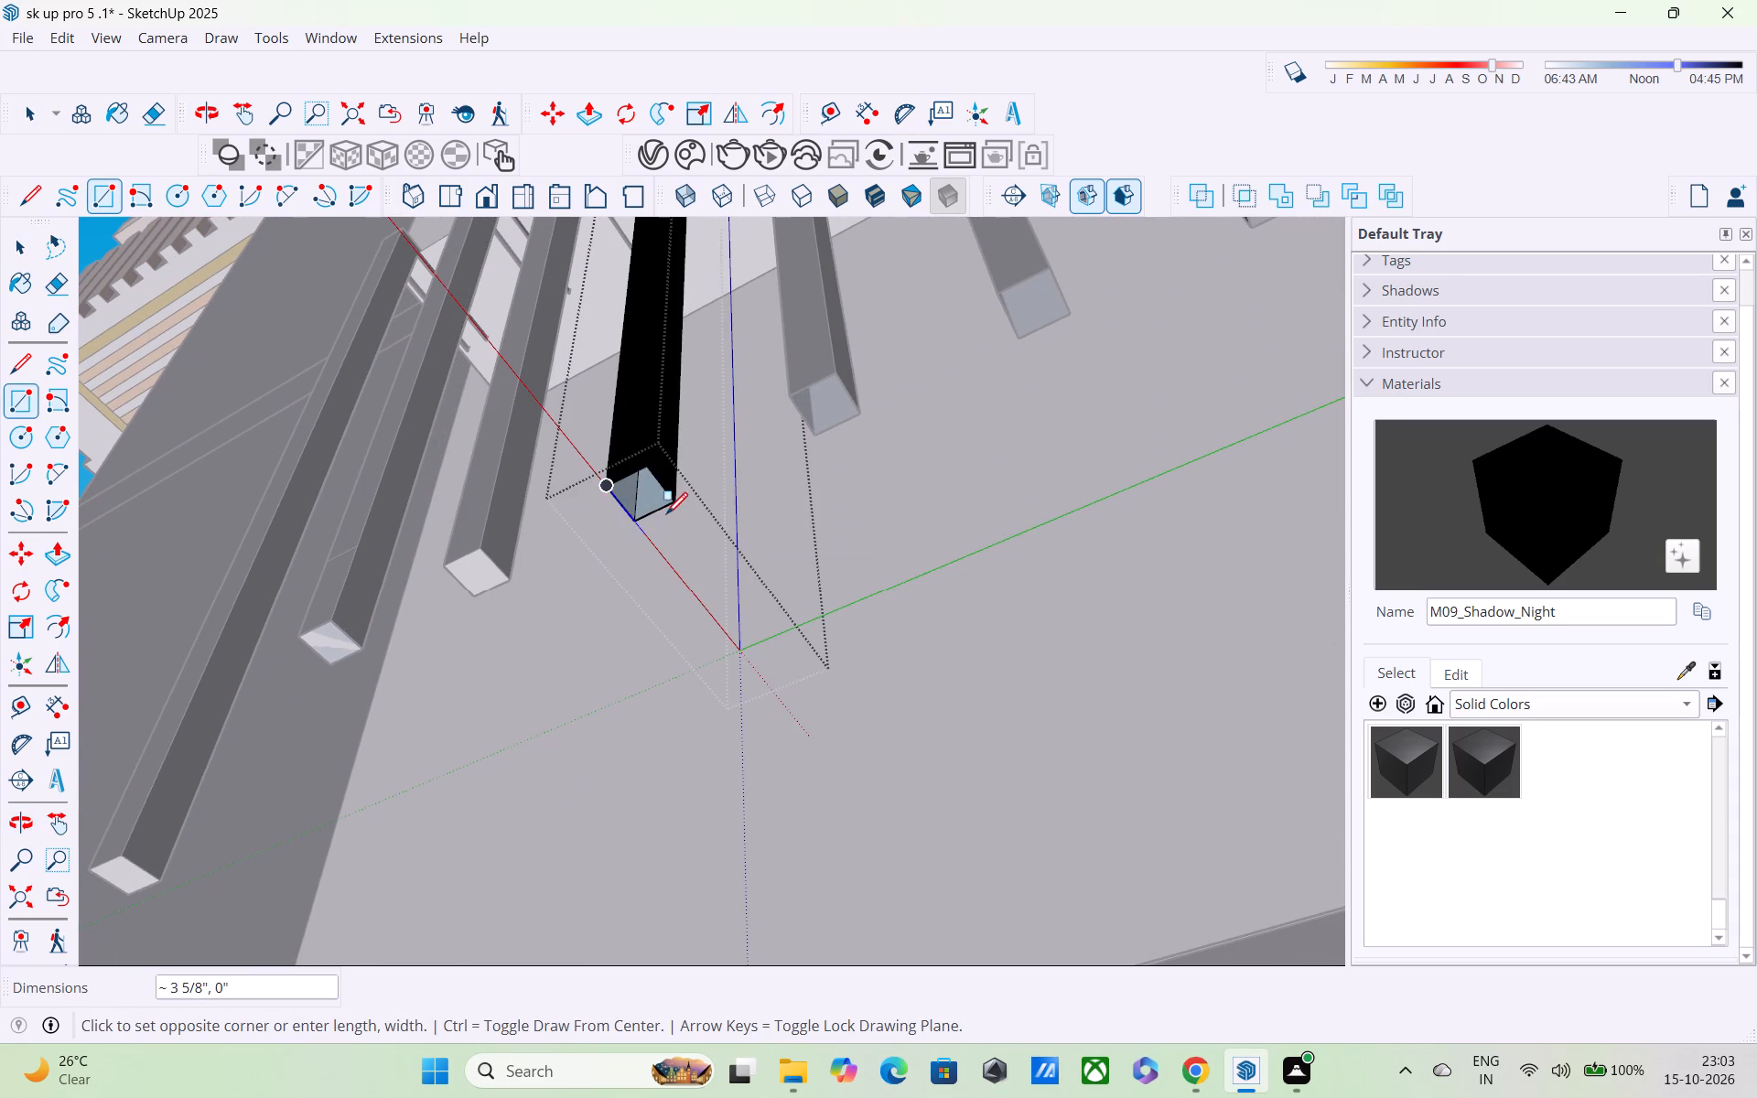
left_click(669, 509)
key("space")
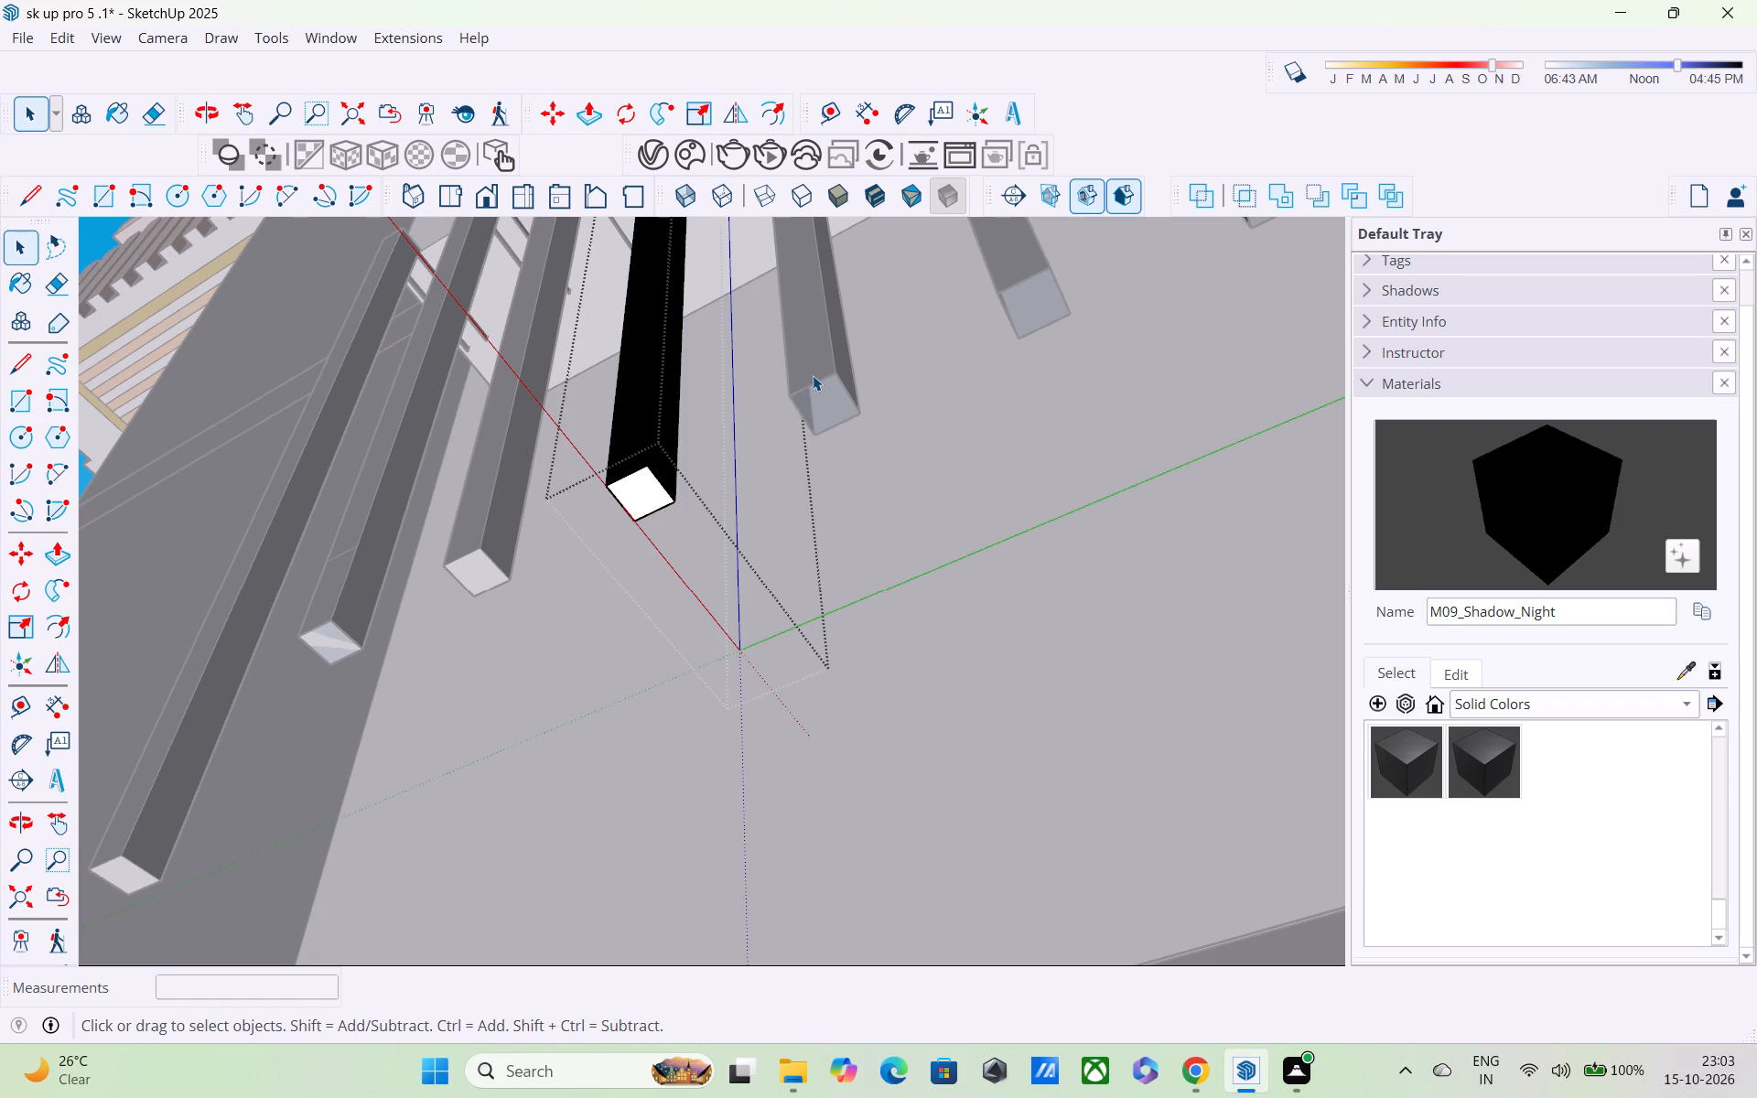
Open the fifth post from the marble wall and cap its bottom end with a rectangle about 2 5/8" by 2 7/16".
double_click(813, 375)
key("r")
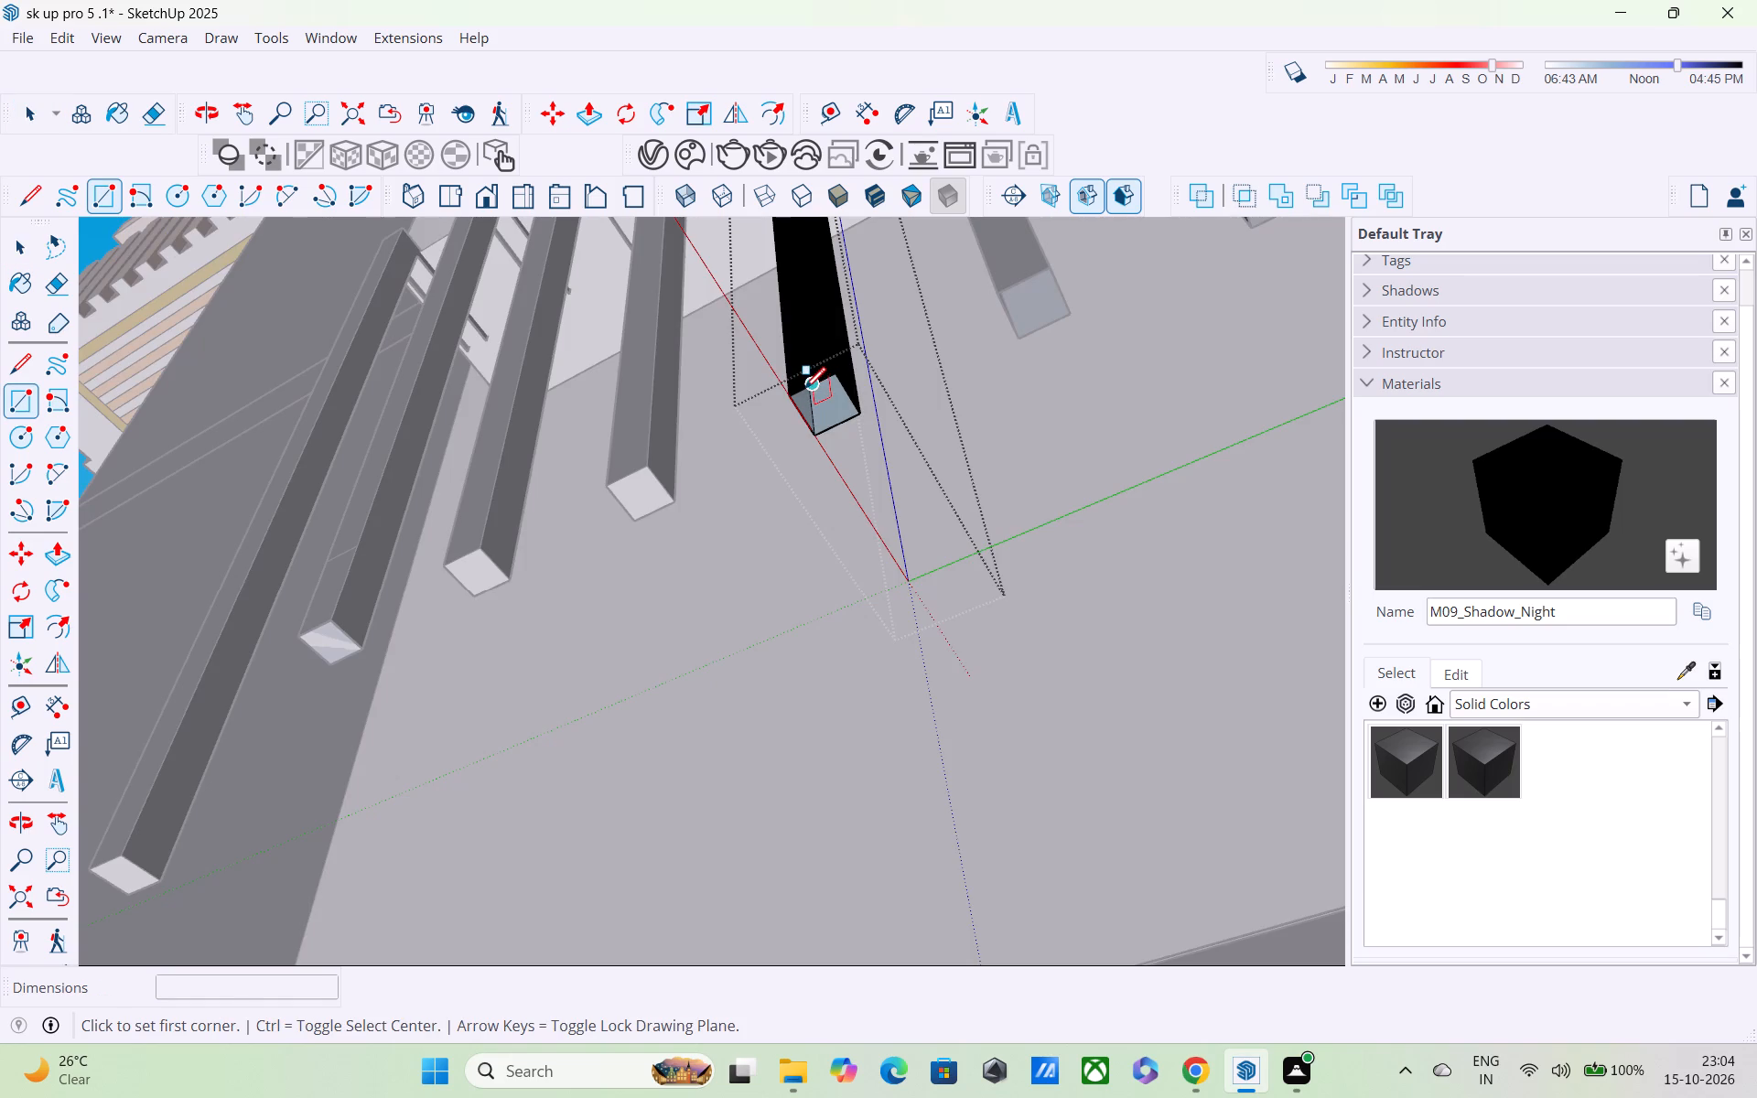
left_click(796, 403)
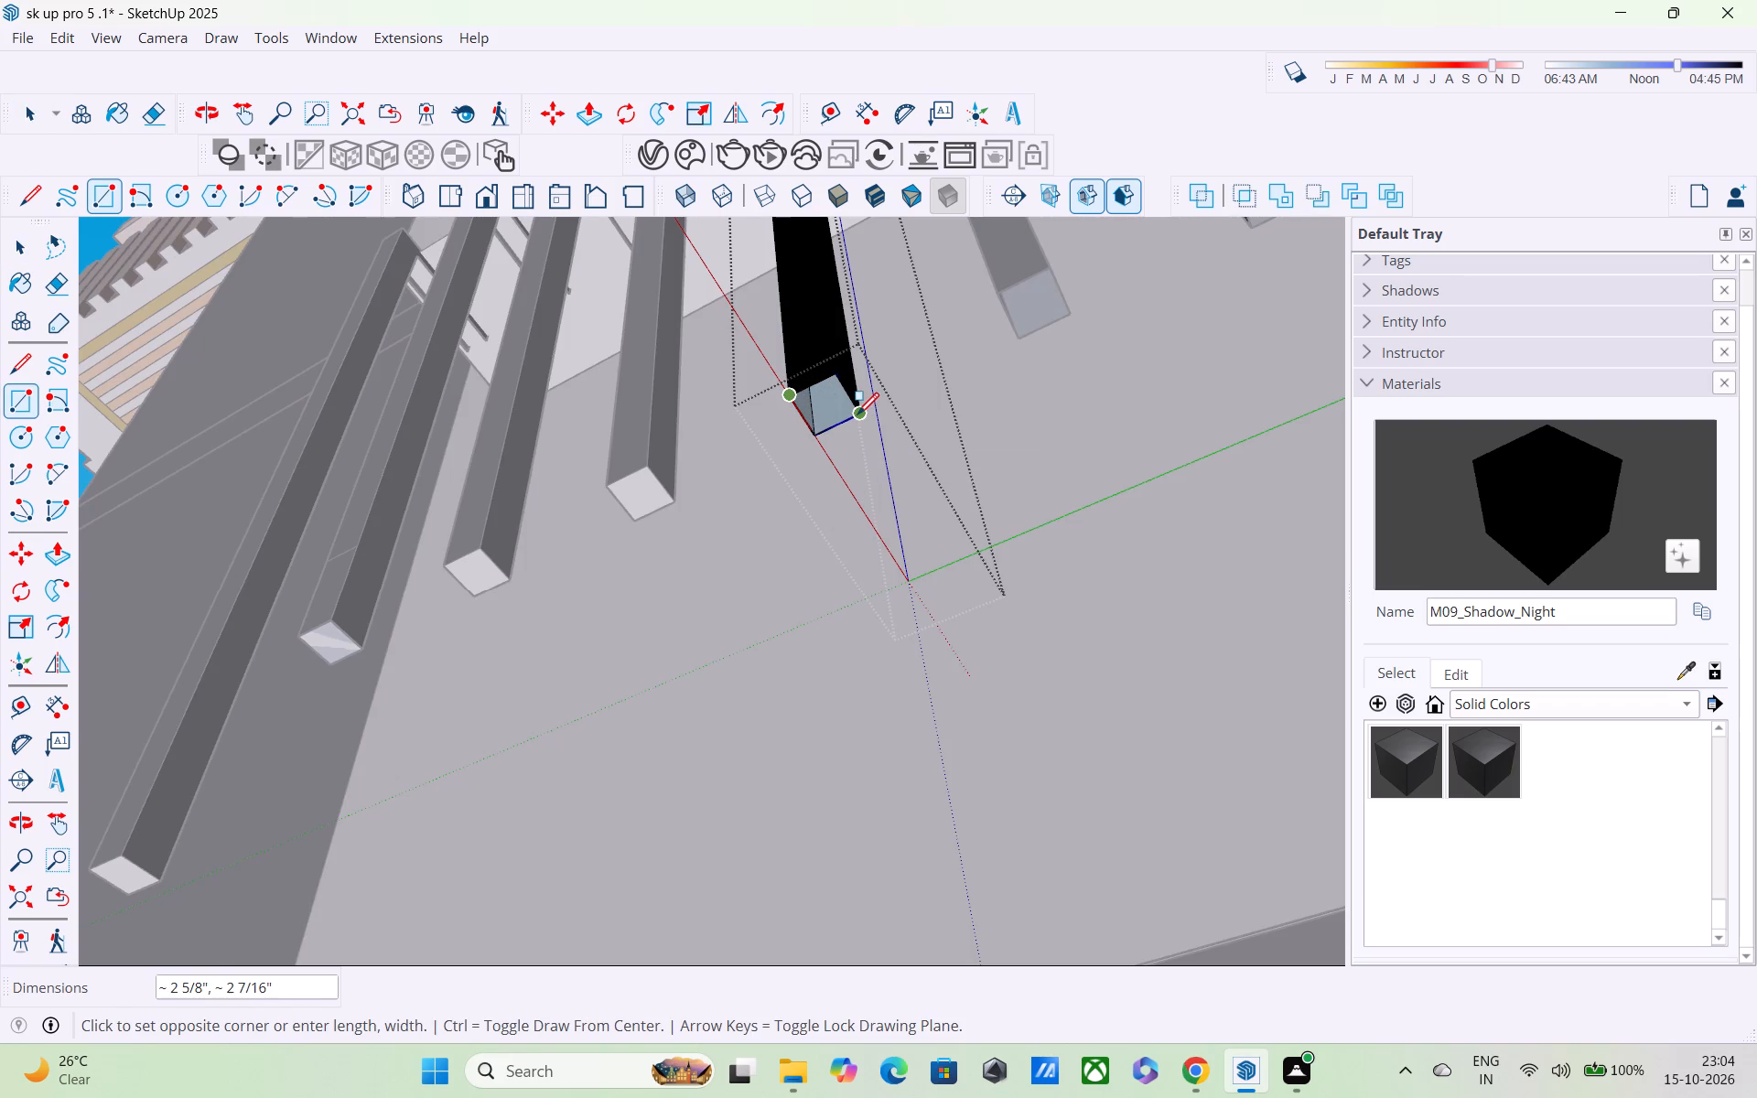
left_click(857, 416)
middle_click_drag(891, 381, 655, 428, "shift")
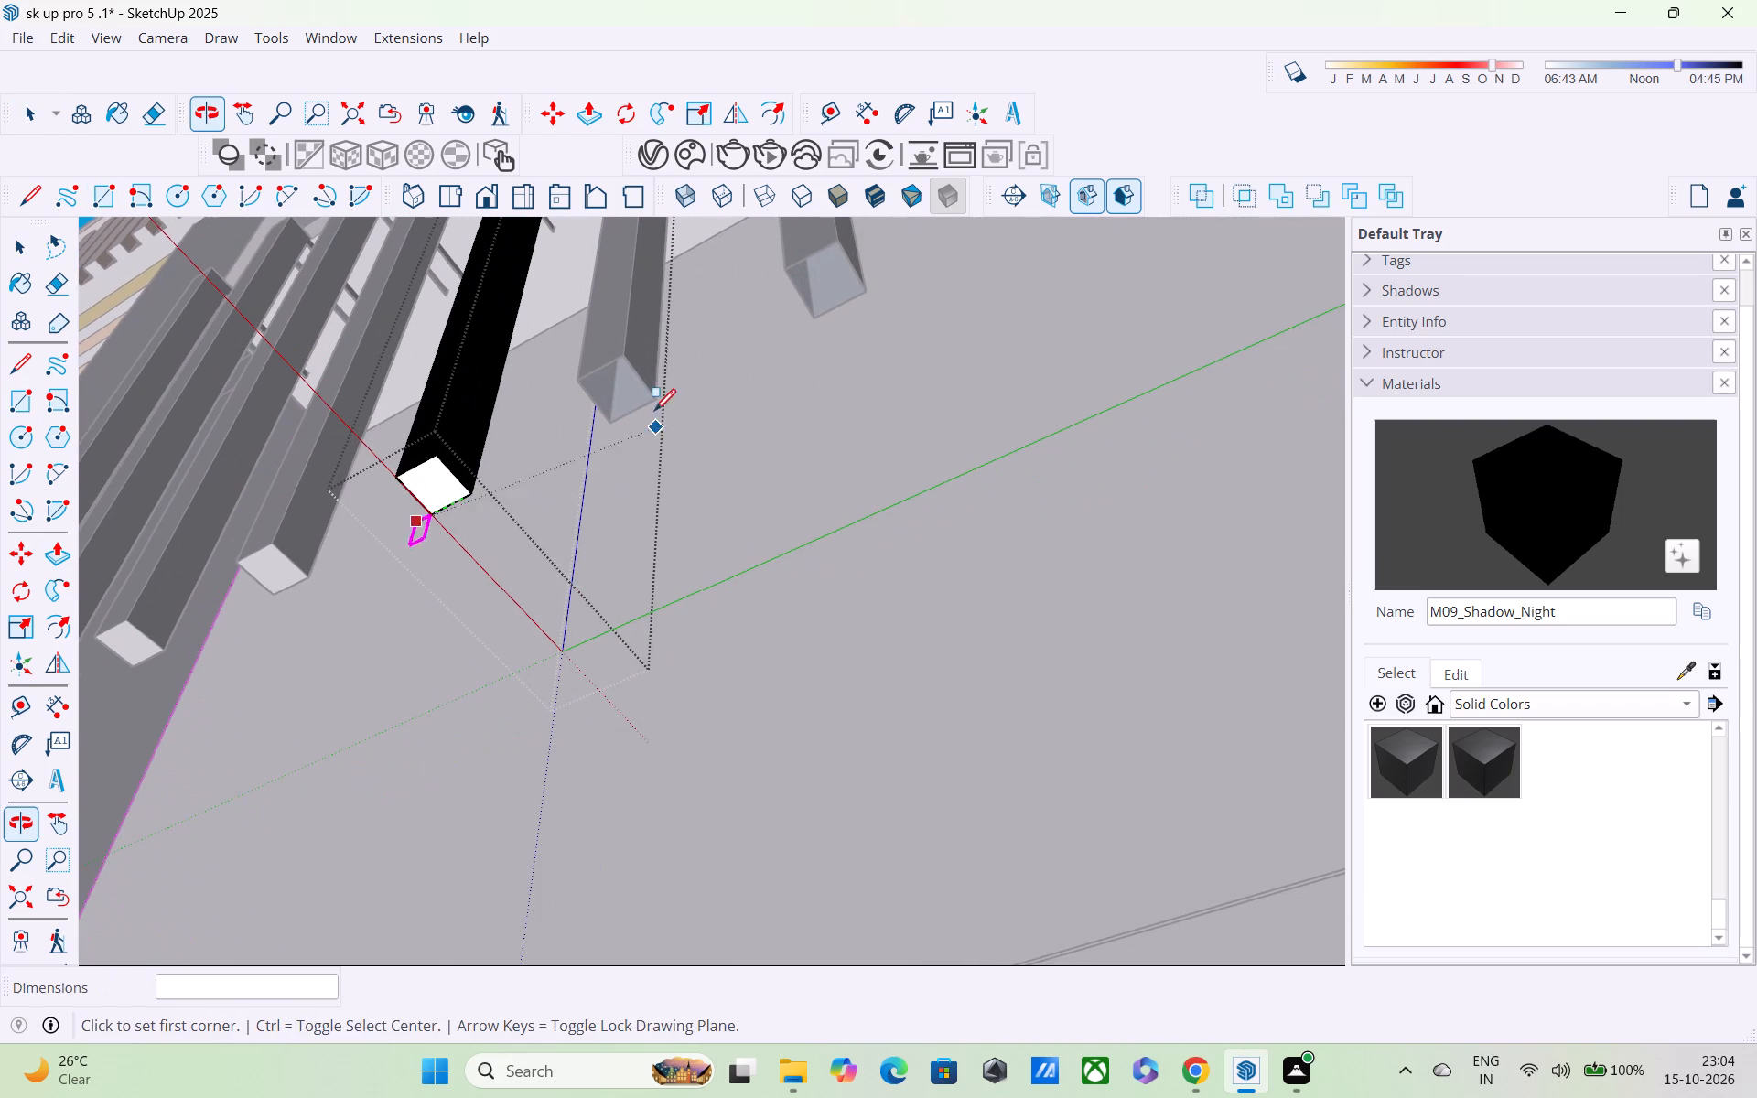
key("space")
Open the sixth post from the marble wall and cap its bottom end with a rectangle about 2 5/8" by 2 7/16".
double_click(641, 369)
key("r")
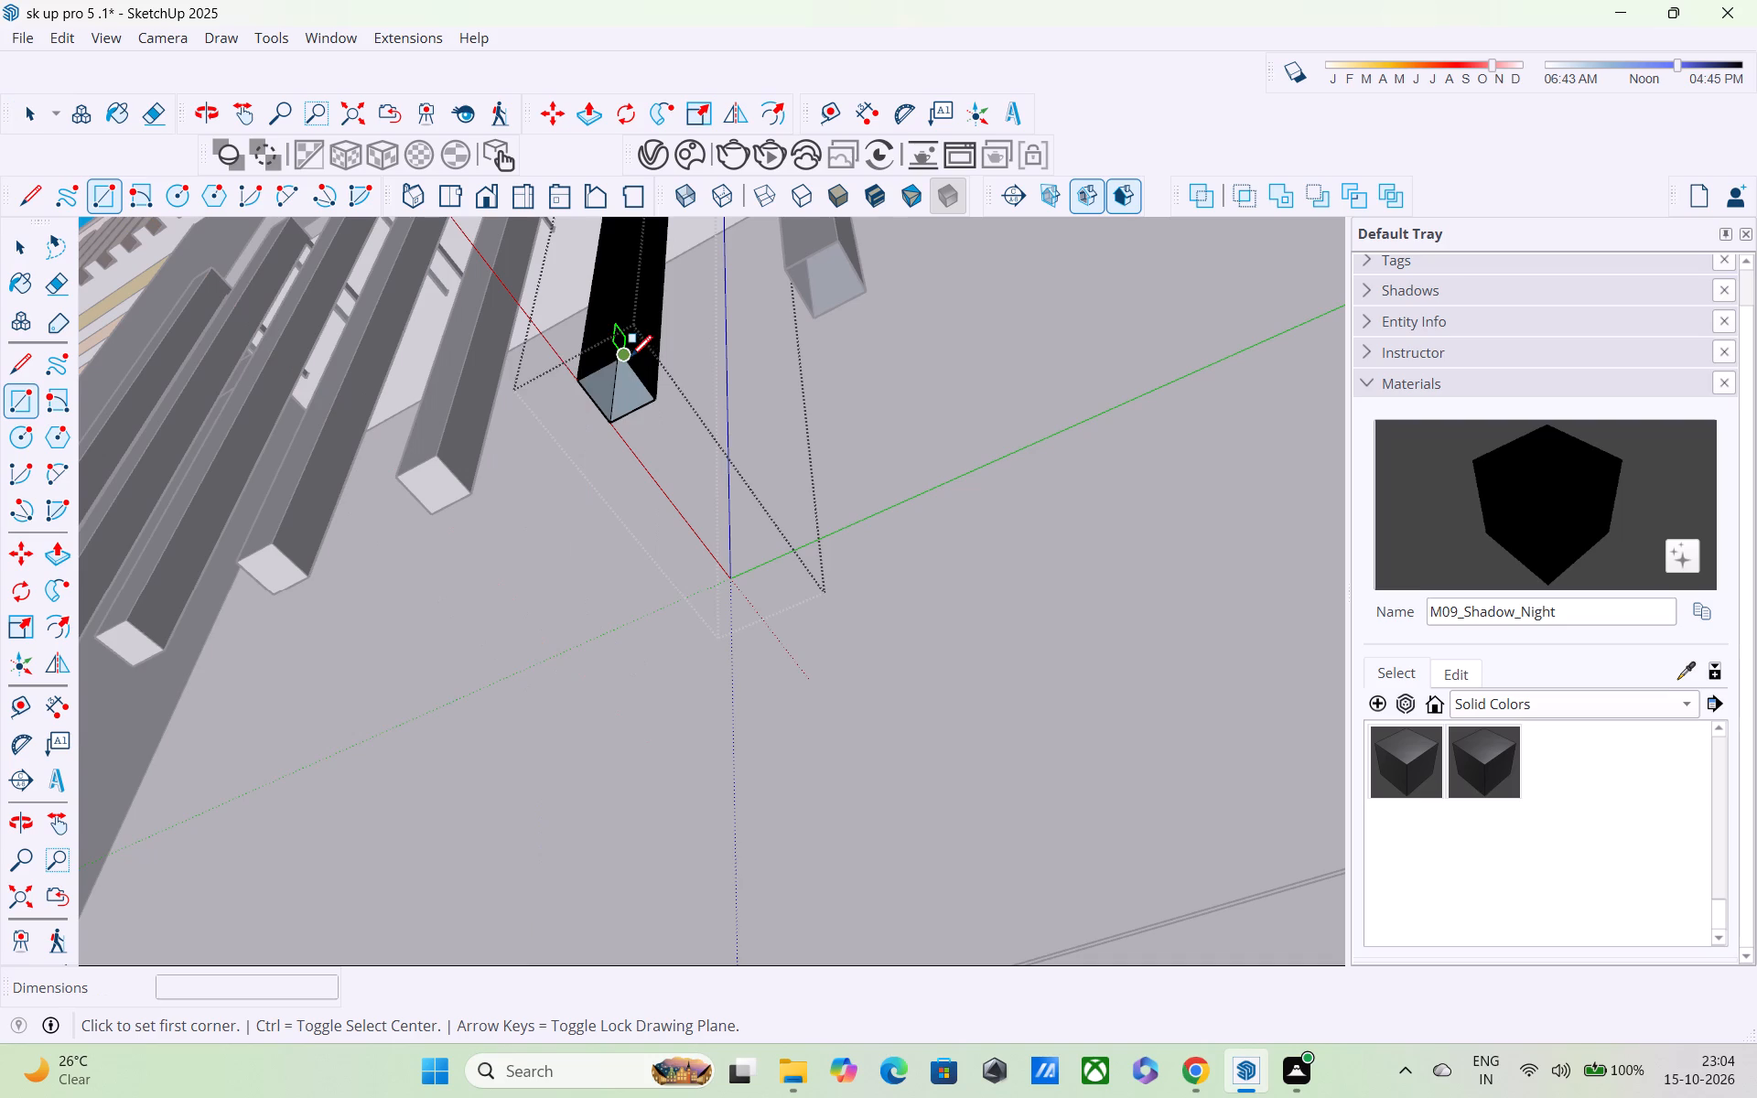
left_click(577, 385)
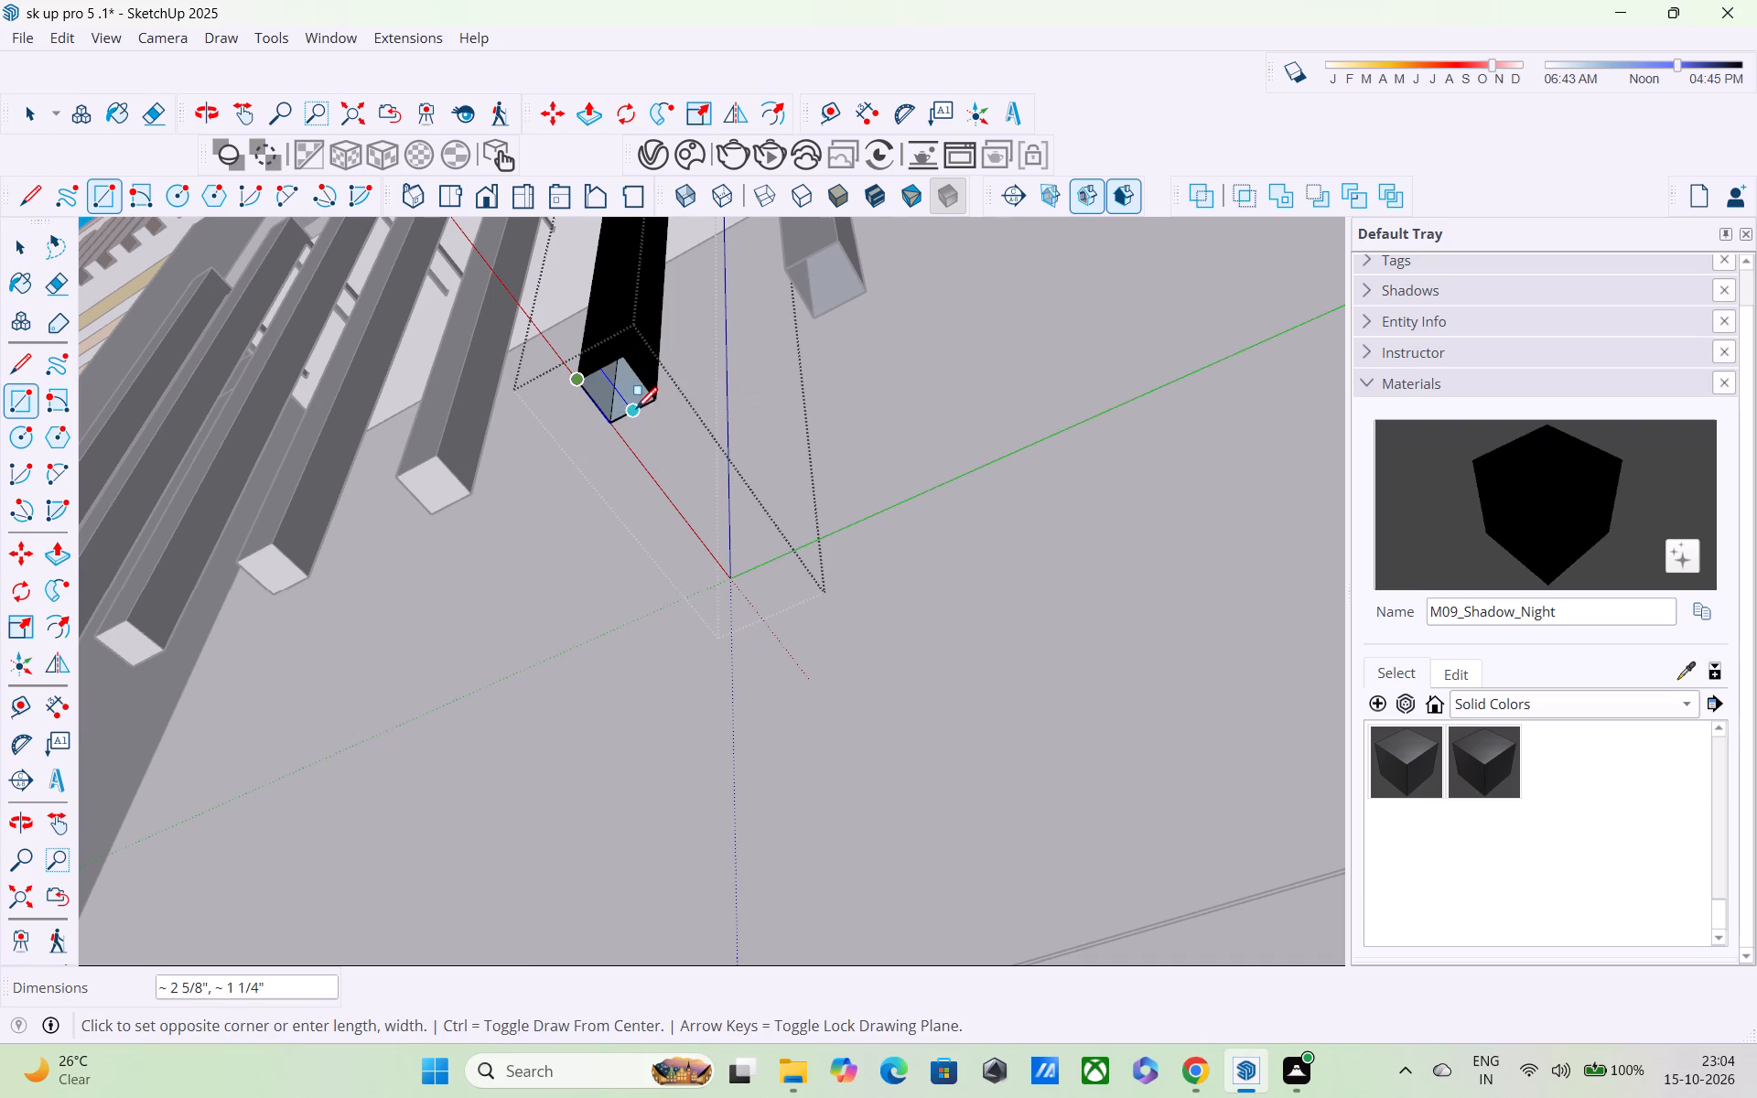
left_click(659, 404)
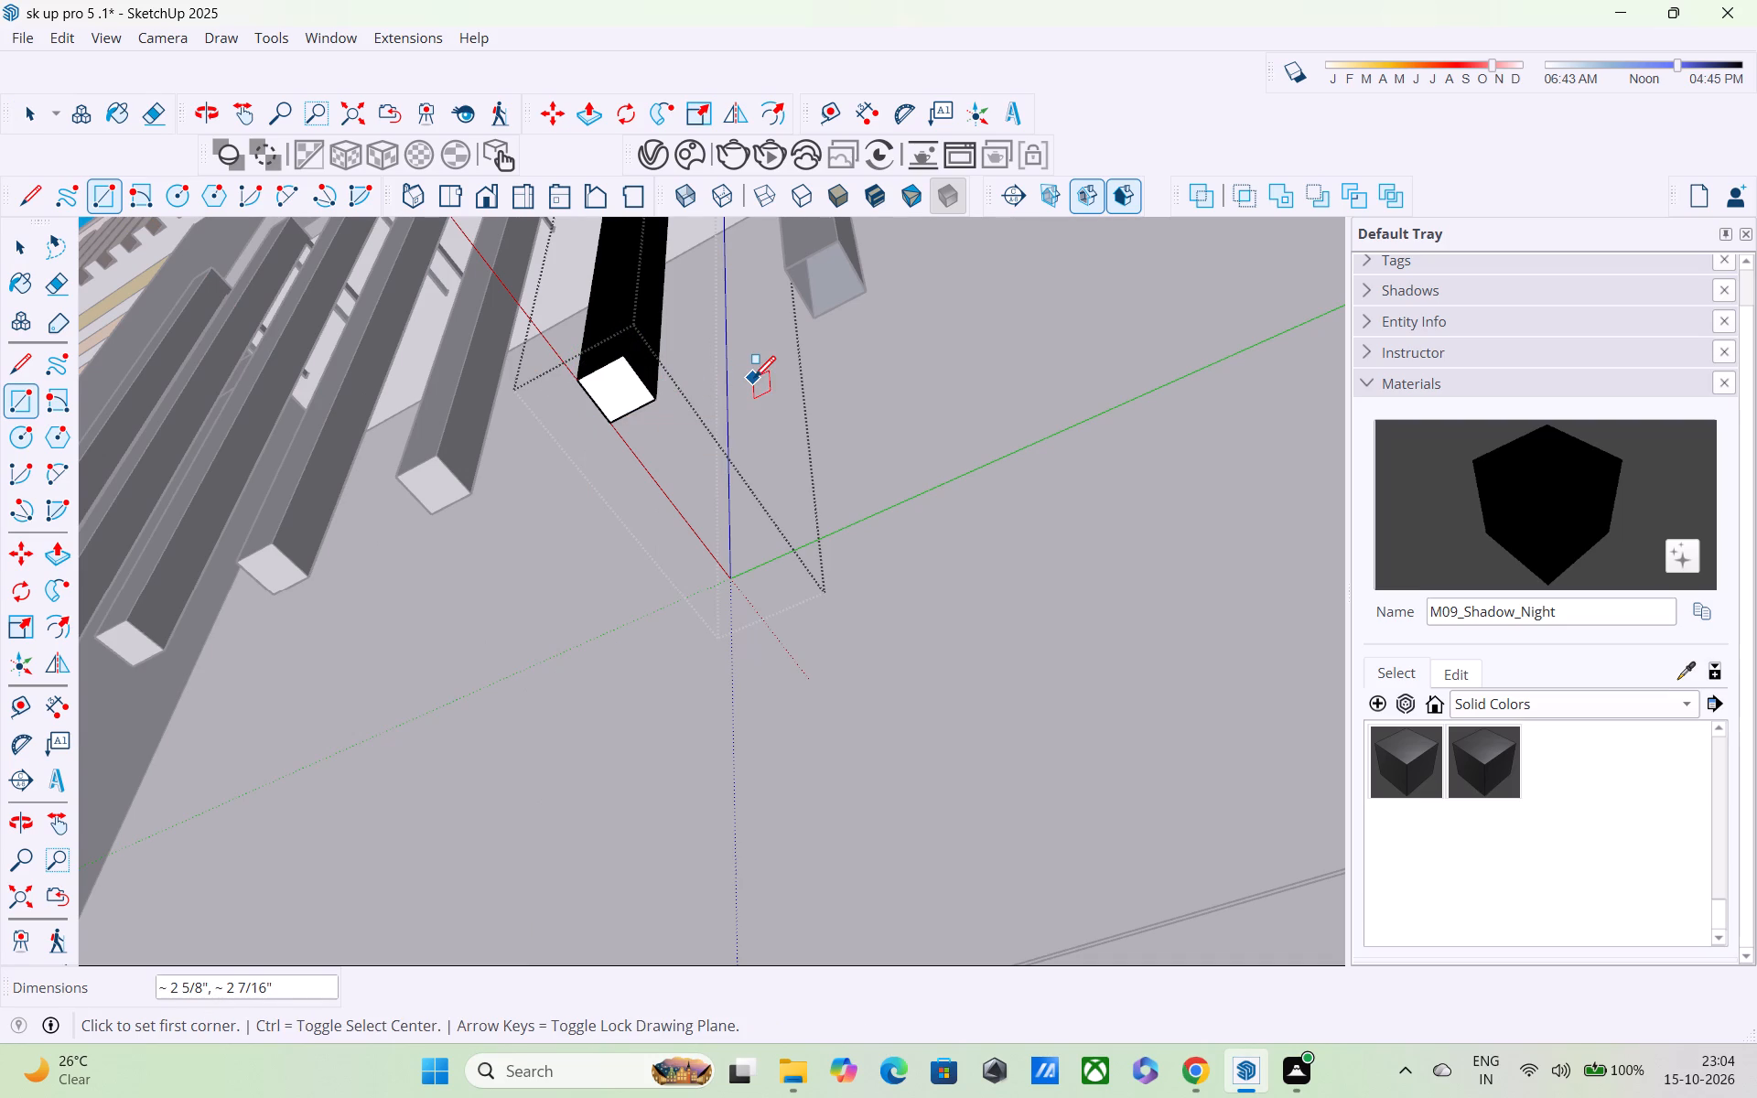
left_click(755, 379, "shift")
middle_click_drag(729, 382, 579, 487, "shift")
key("space")
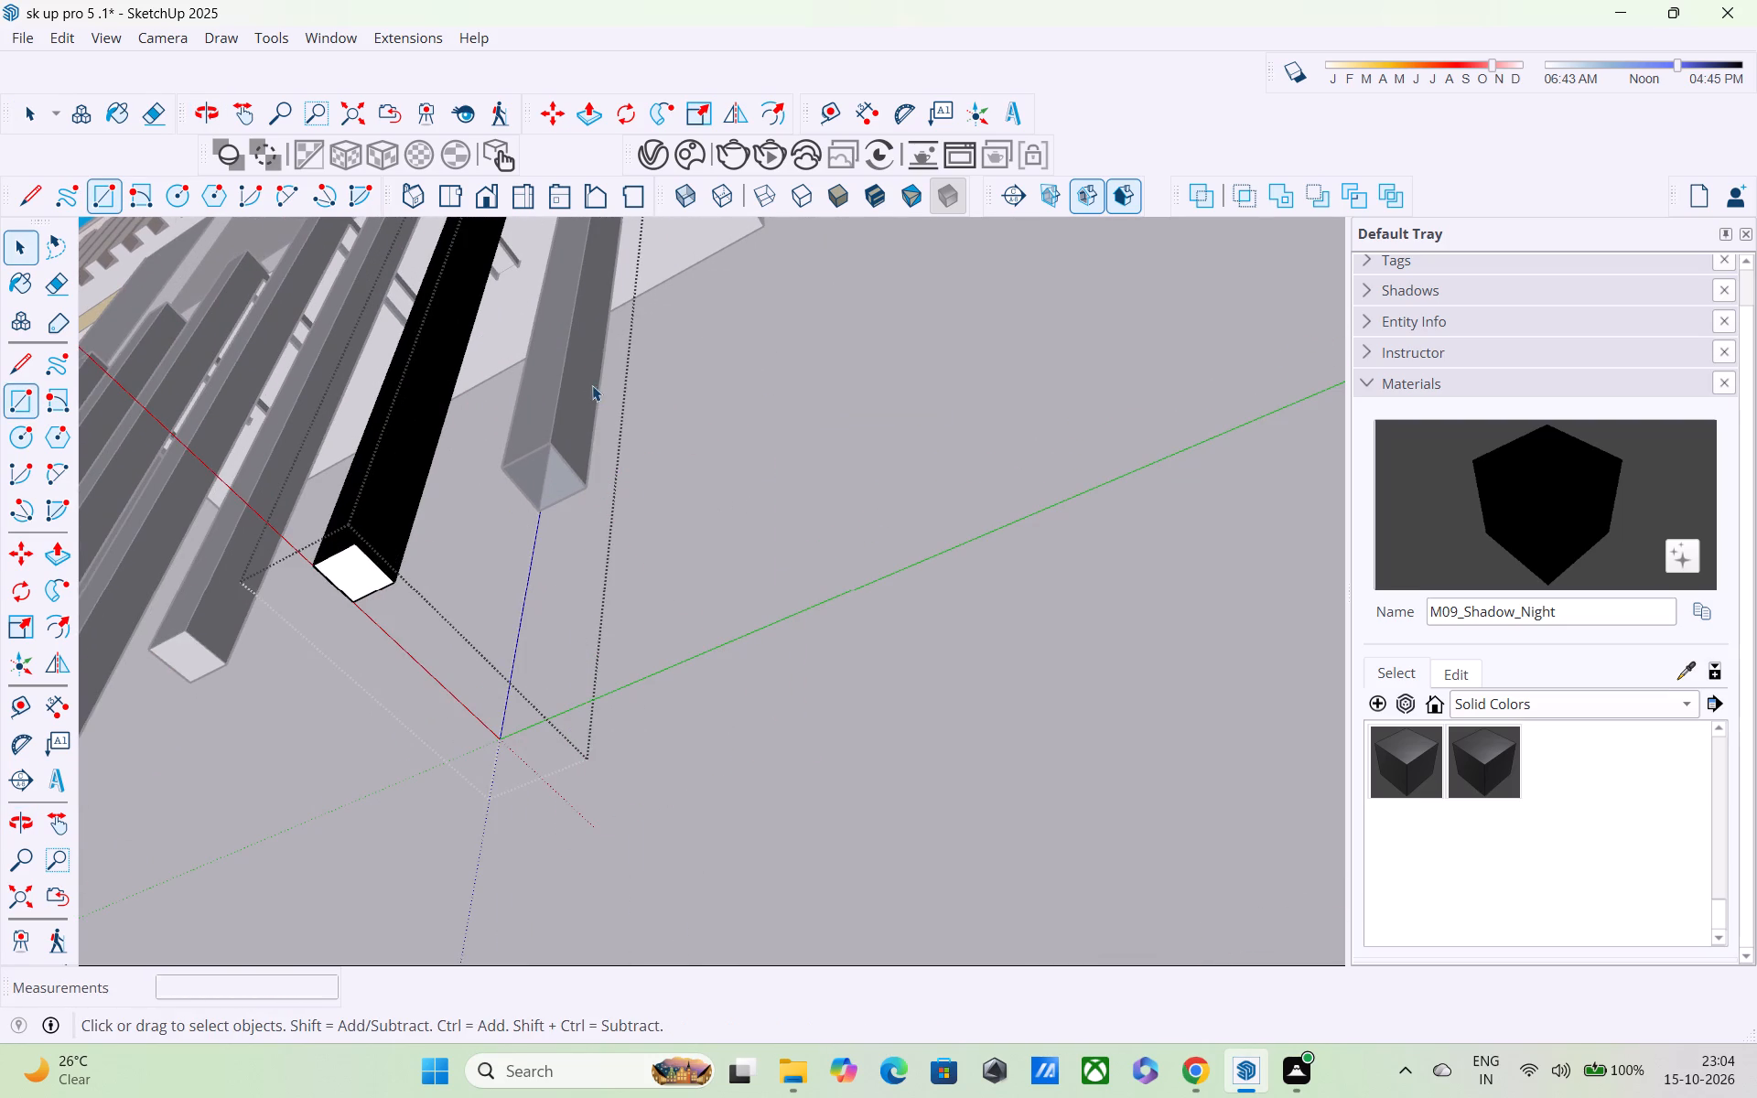
Open the seventh post, farthest from the marble wall, cap its open bottom end with a corner-to-corner rectangle, and leave the group.
double_click(571, 411)
double_click(551, 447)
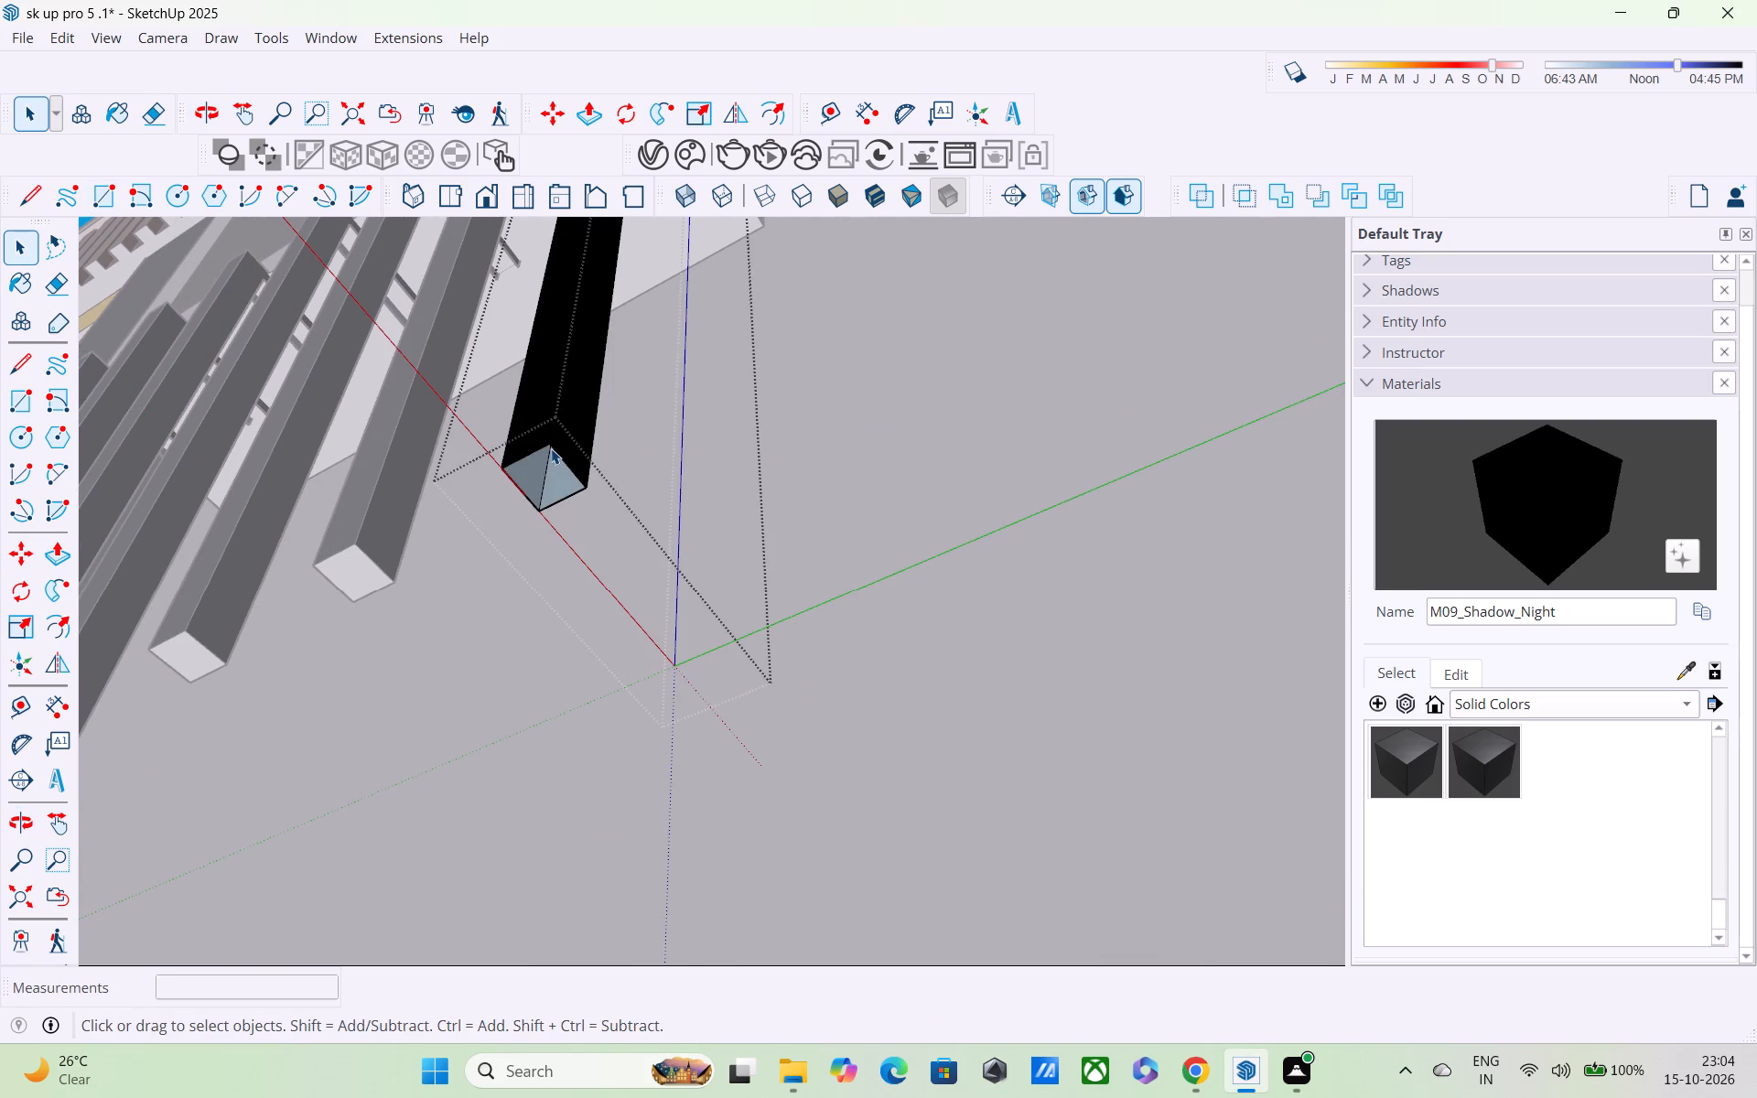
key("r")
left_click(512, 472)
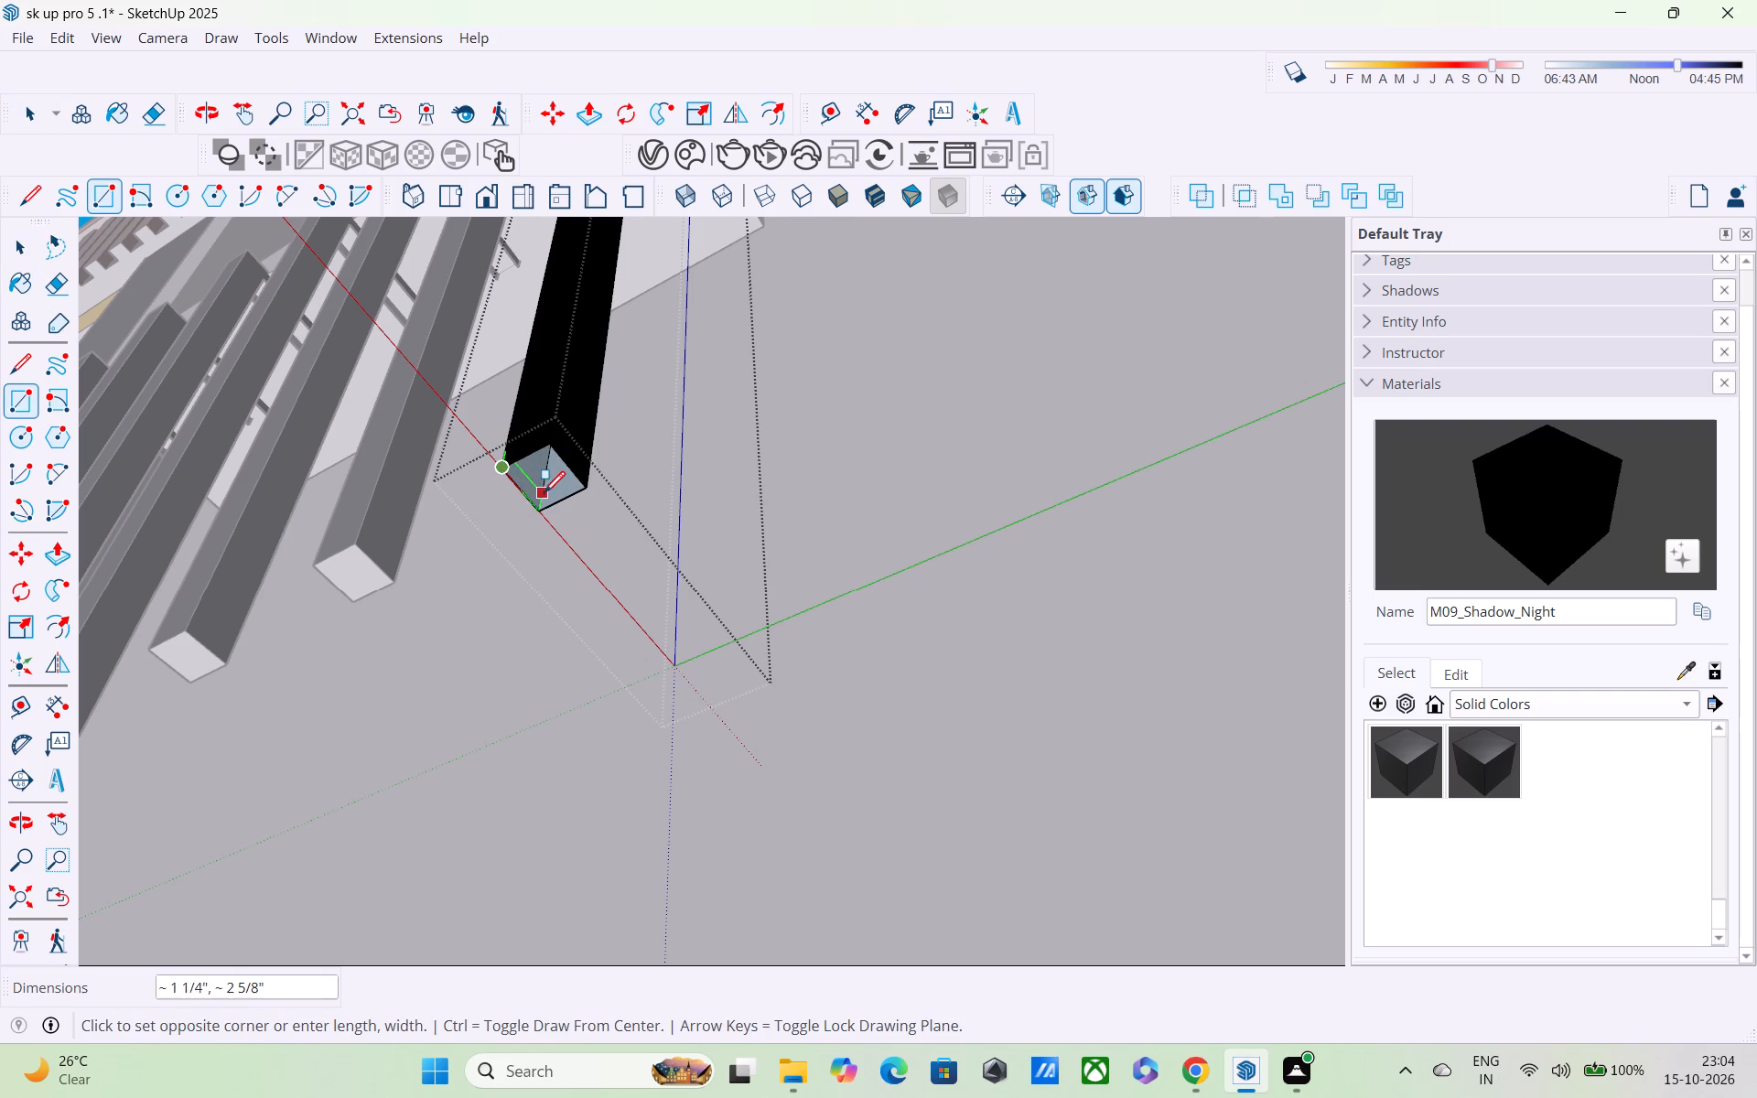
left_click(584, 490)
scroll(594, 447, "down", 2)
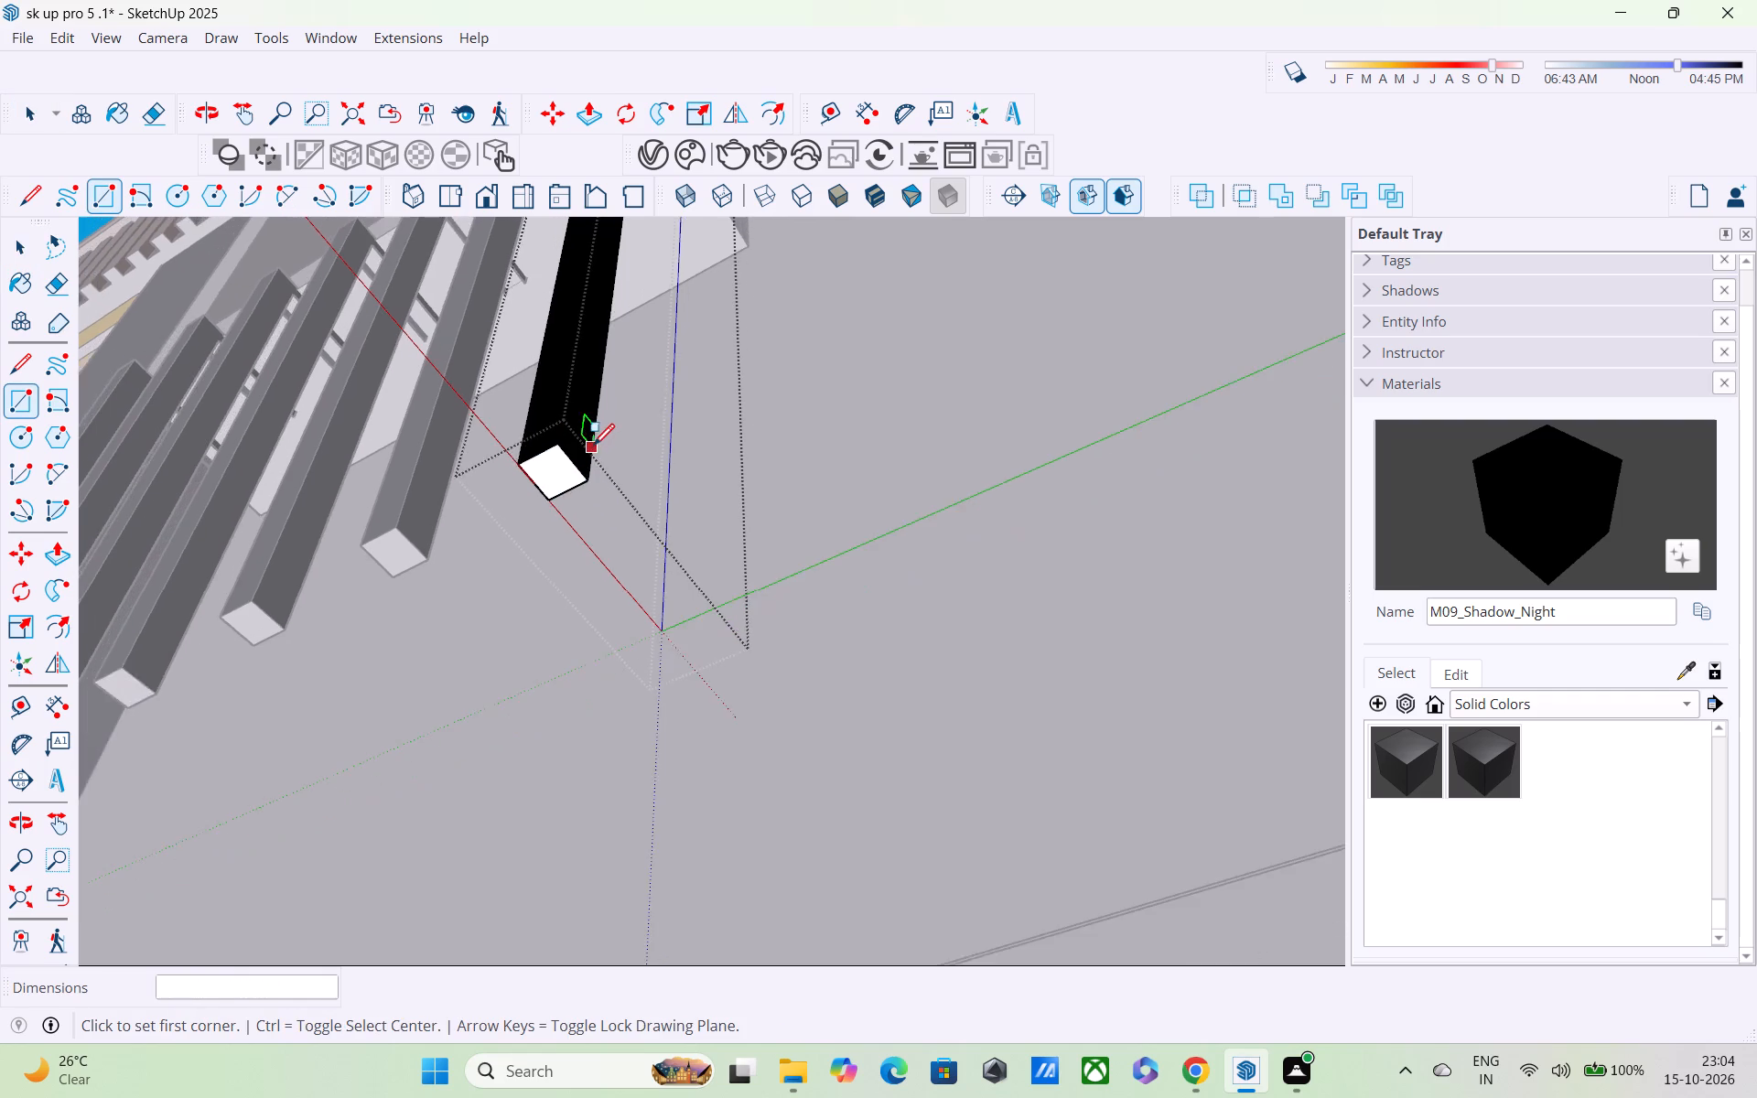
middle_click_drag(589, 458, 620, 569)
scroll(620, 569, "up", 1)
scroll(620, 562, "down", 8)
scroll(620, 560, "up", 1)
scroll(616, 559, "down", 4)
middle_click_drag(611, 563, 659, 624)
scroll(622, 597, "down", 2)
left_click_drag(630, 602, 659, 624)
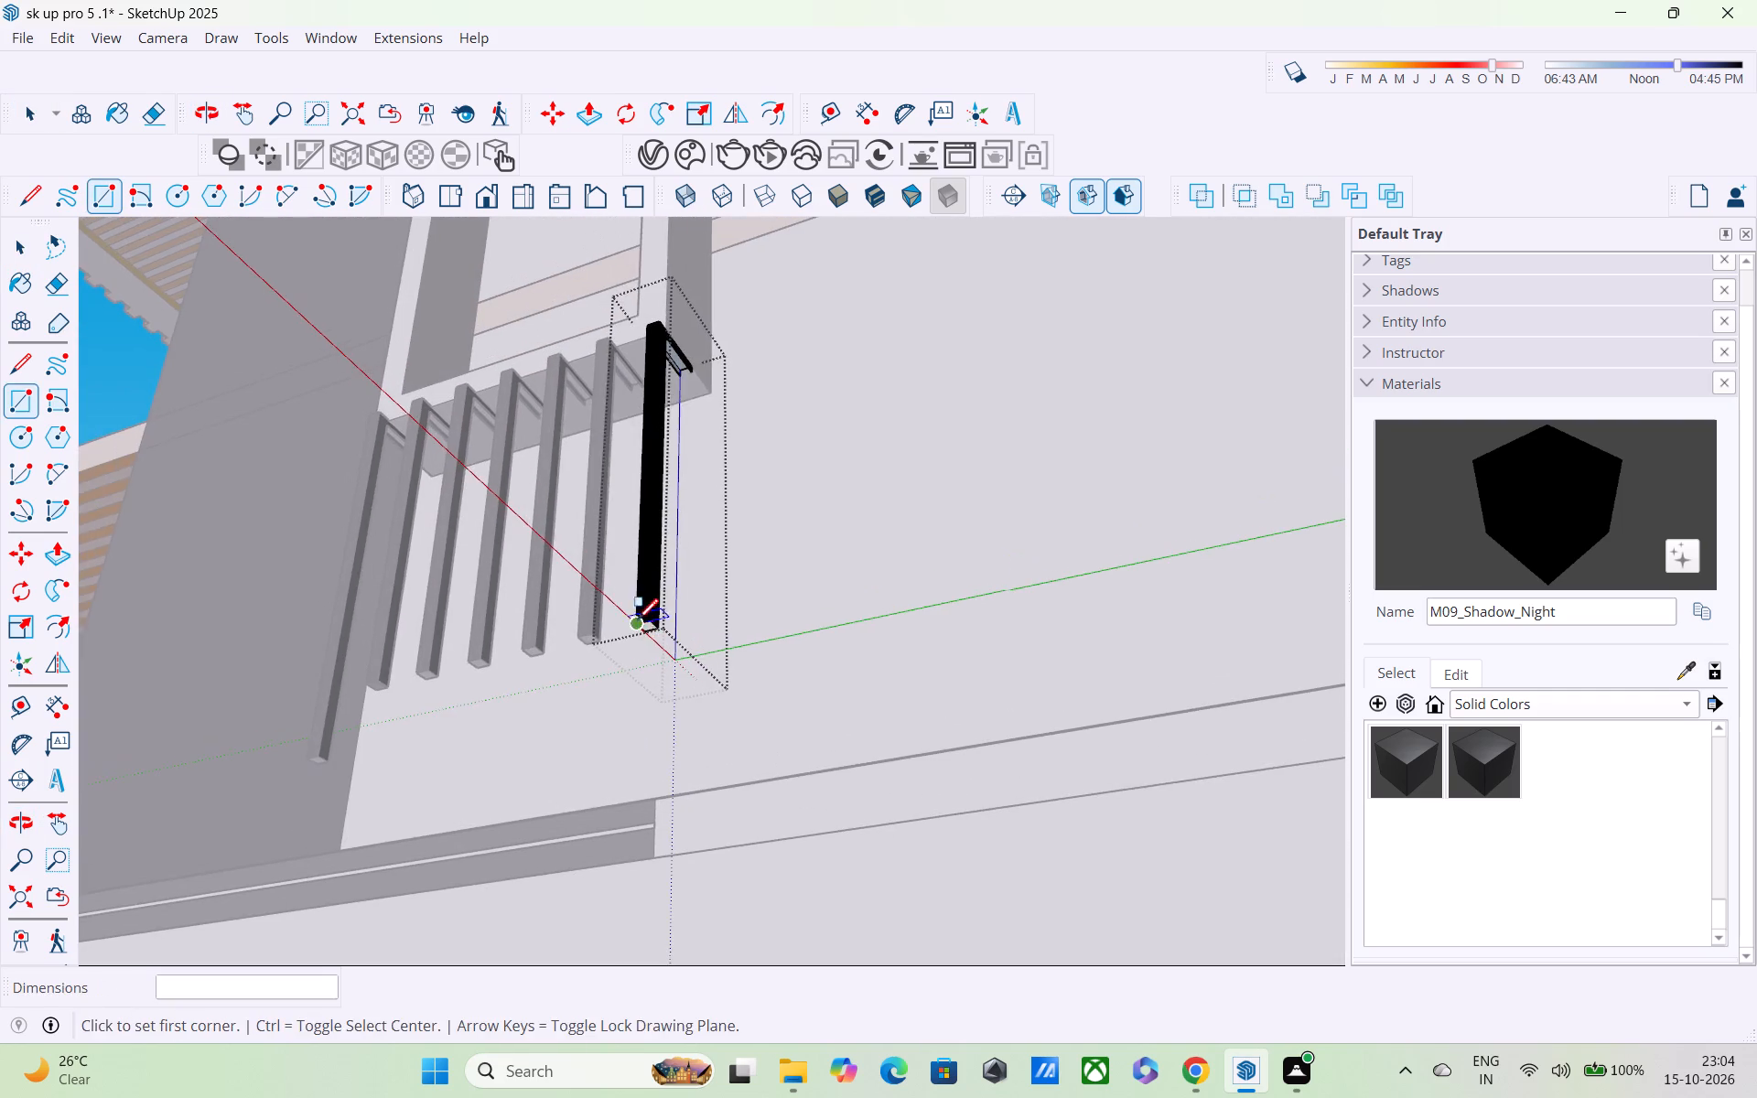
middle_click_drag(448, 726, 277, 725)
key("space")
left_click(215, 453)
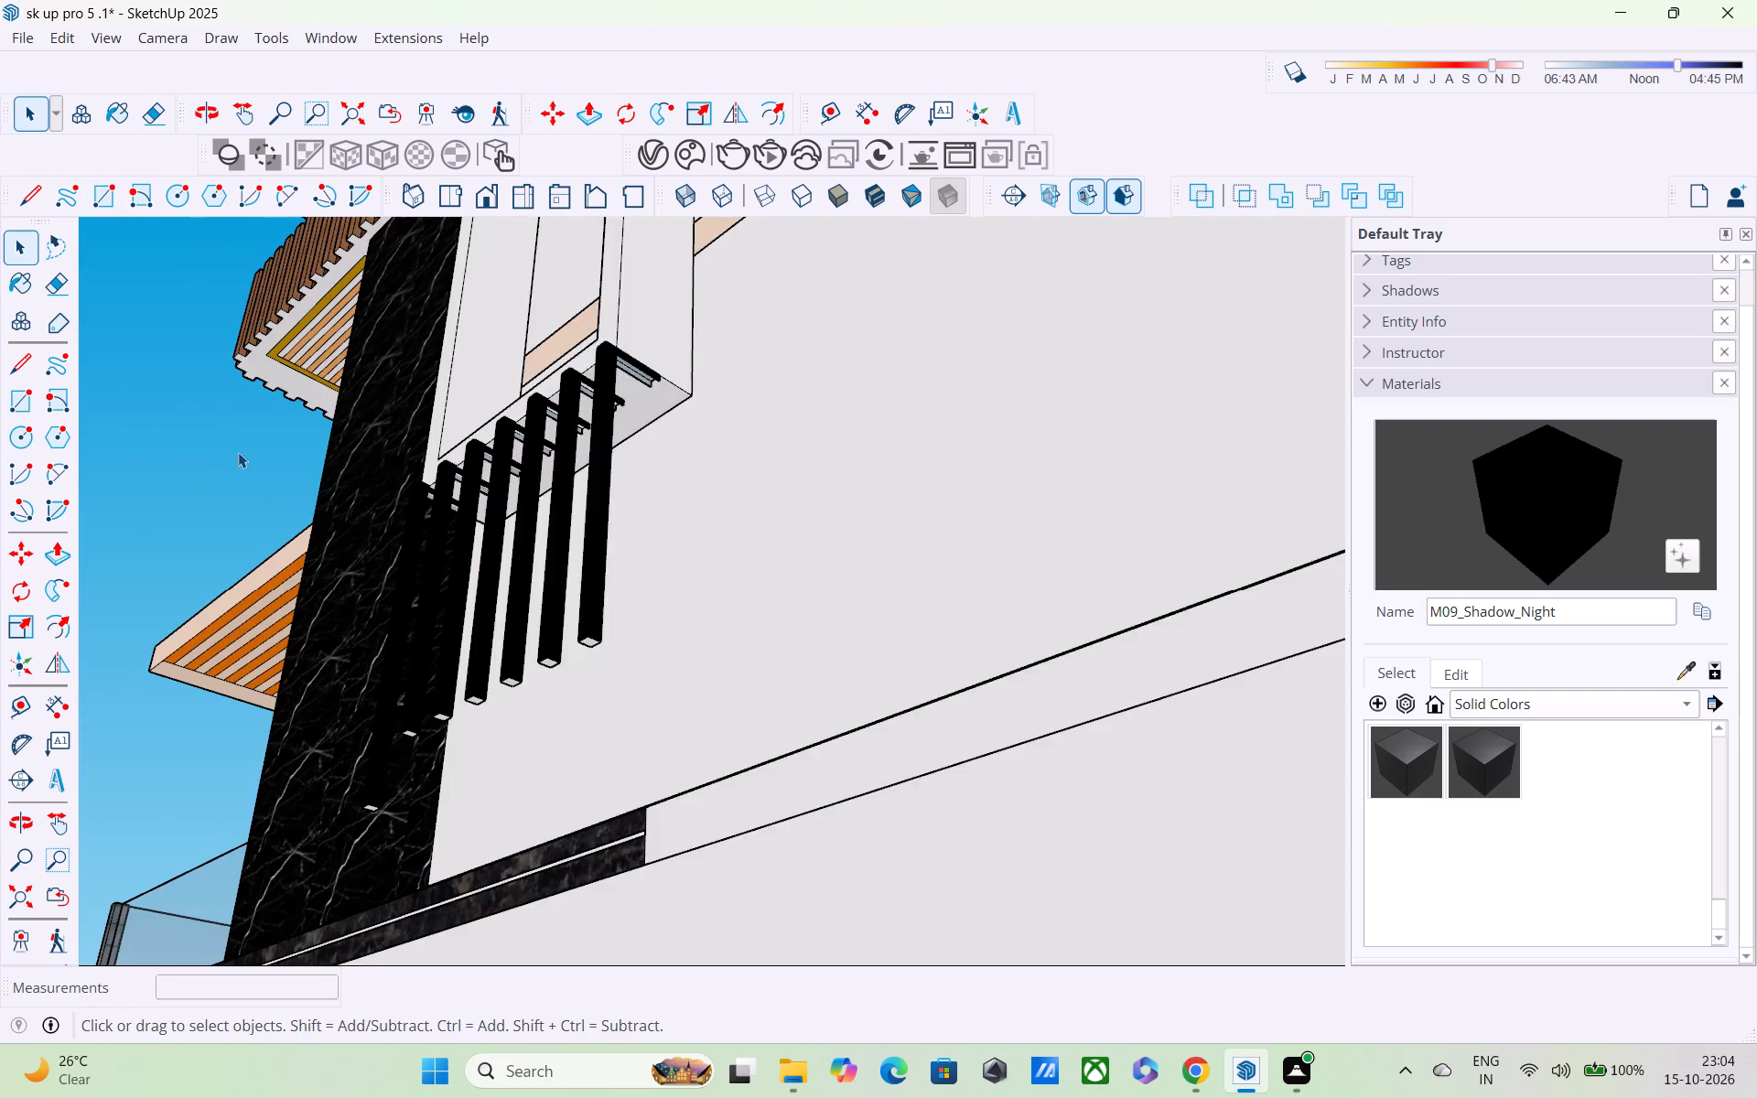
Inspect the projecting window frame and the capped posts beneath it from below and from the front corner.
scroll(337, 533, "down", 2)
middle_click_drag(432, 618, 241, 533)
scroll(309, 629, "up", 3)
scroll(370, 703, "down", 4)
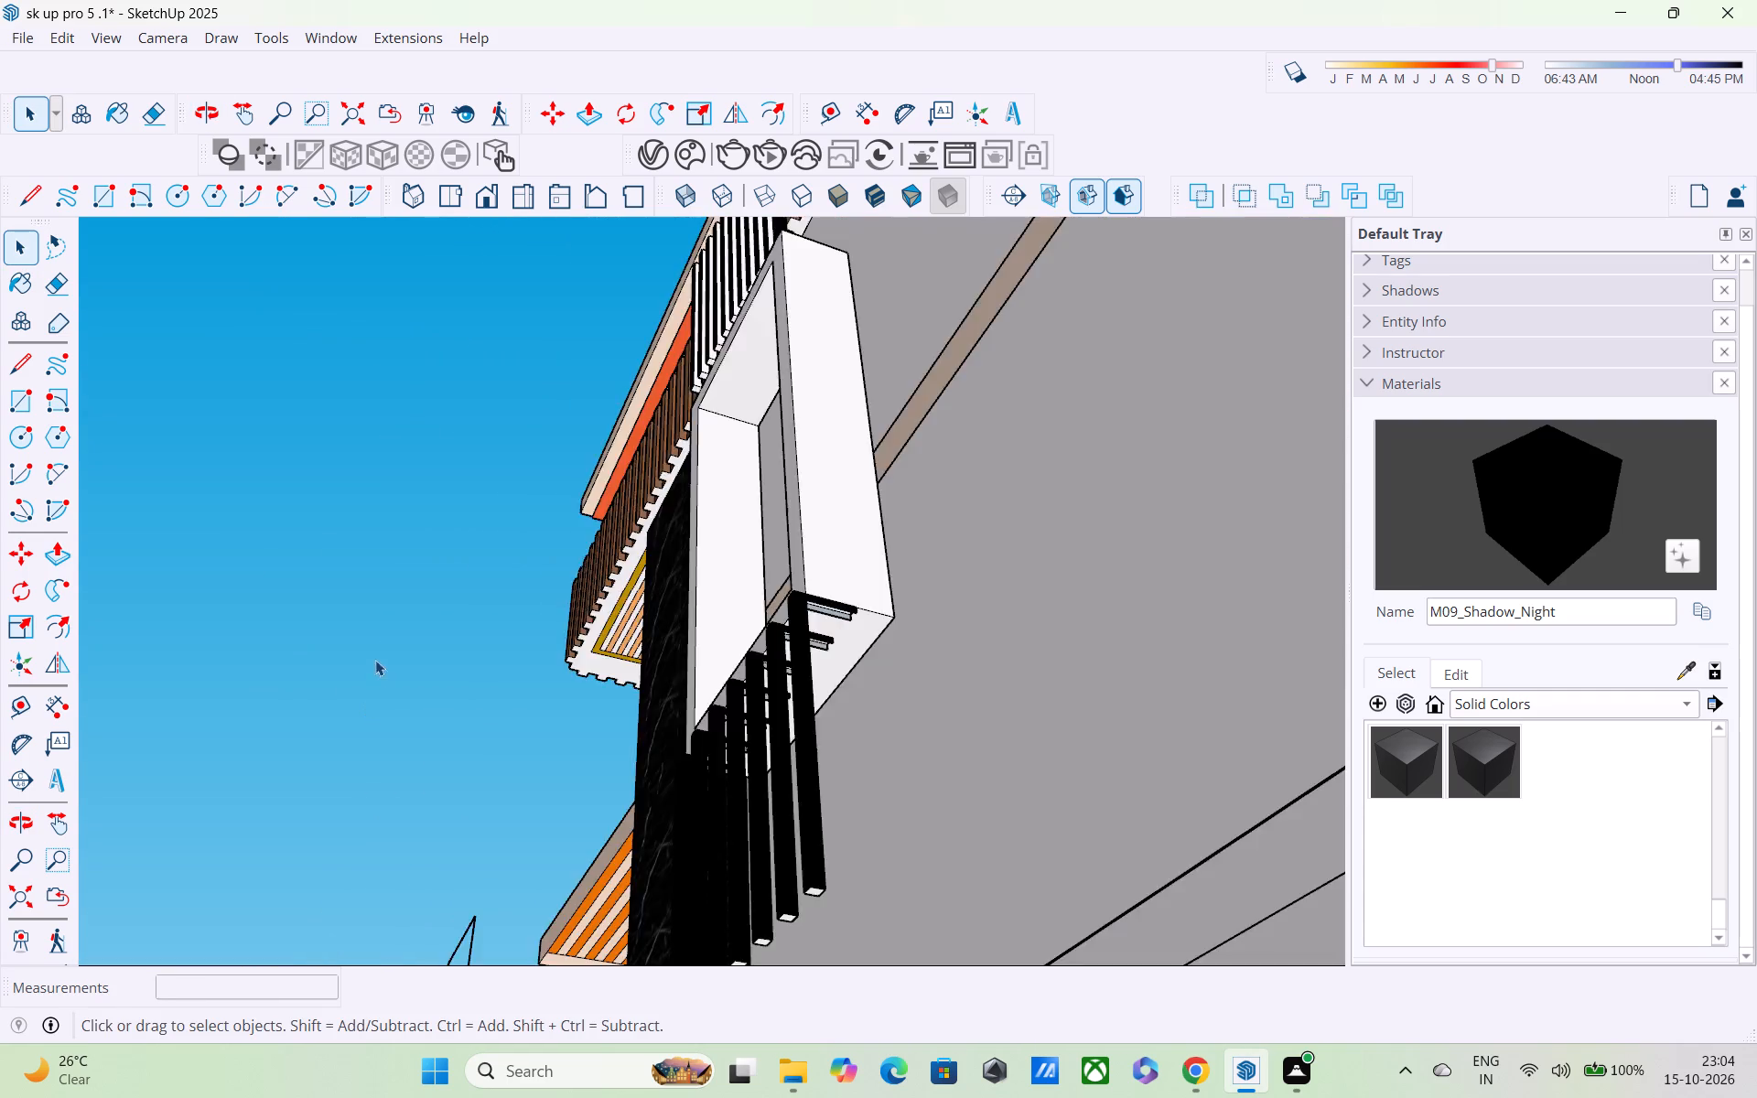
scroll(375, 660, "down", 4)
middle_click_drag(505, 729, 954, 814)
scroll(954, 811, "up", 1)
middle_click_drag(810, 692, 1228, 757)
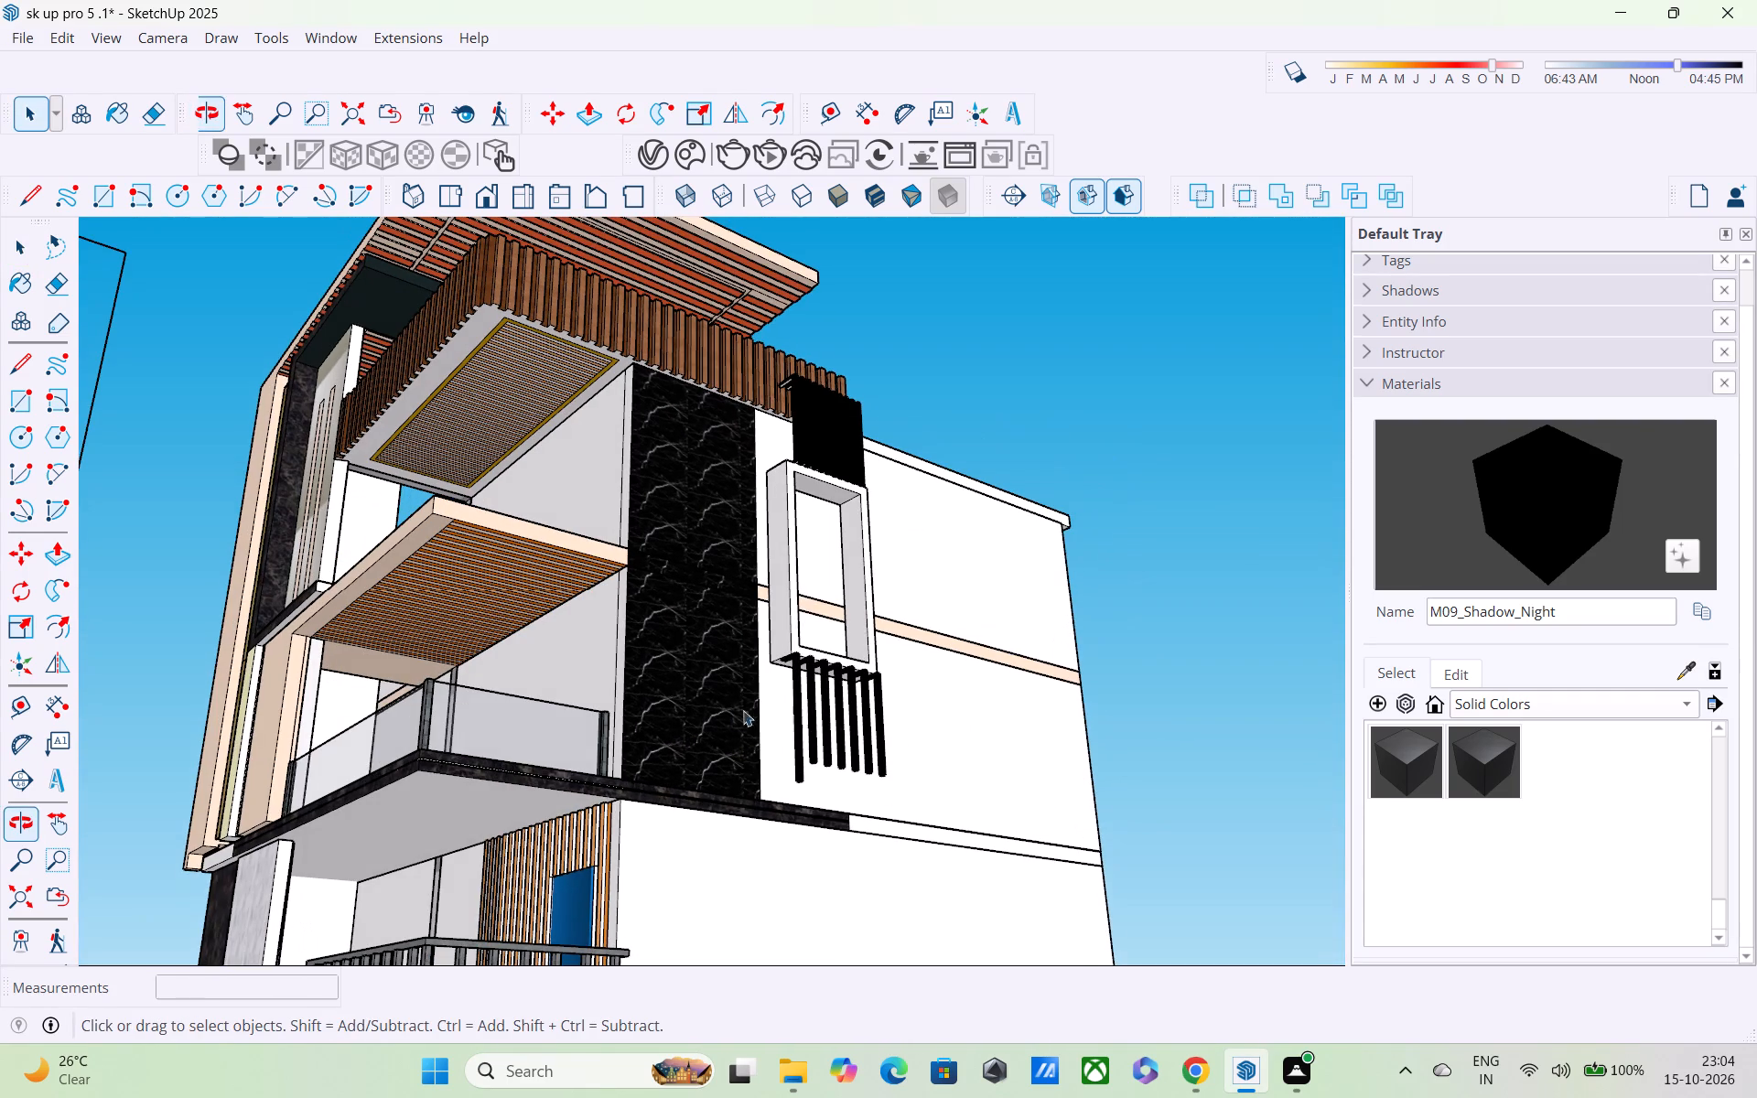
middle_click_drag(772, 648, 939, 702)
scroll(964, 705, "up", 3)
scroll(788, 705, "down", 1)
middle_click_drag(802, 705, 830, 663)
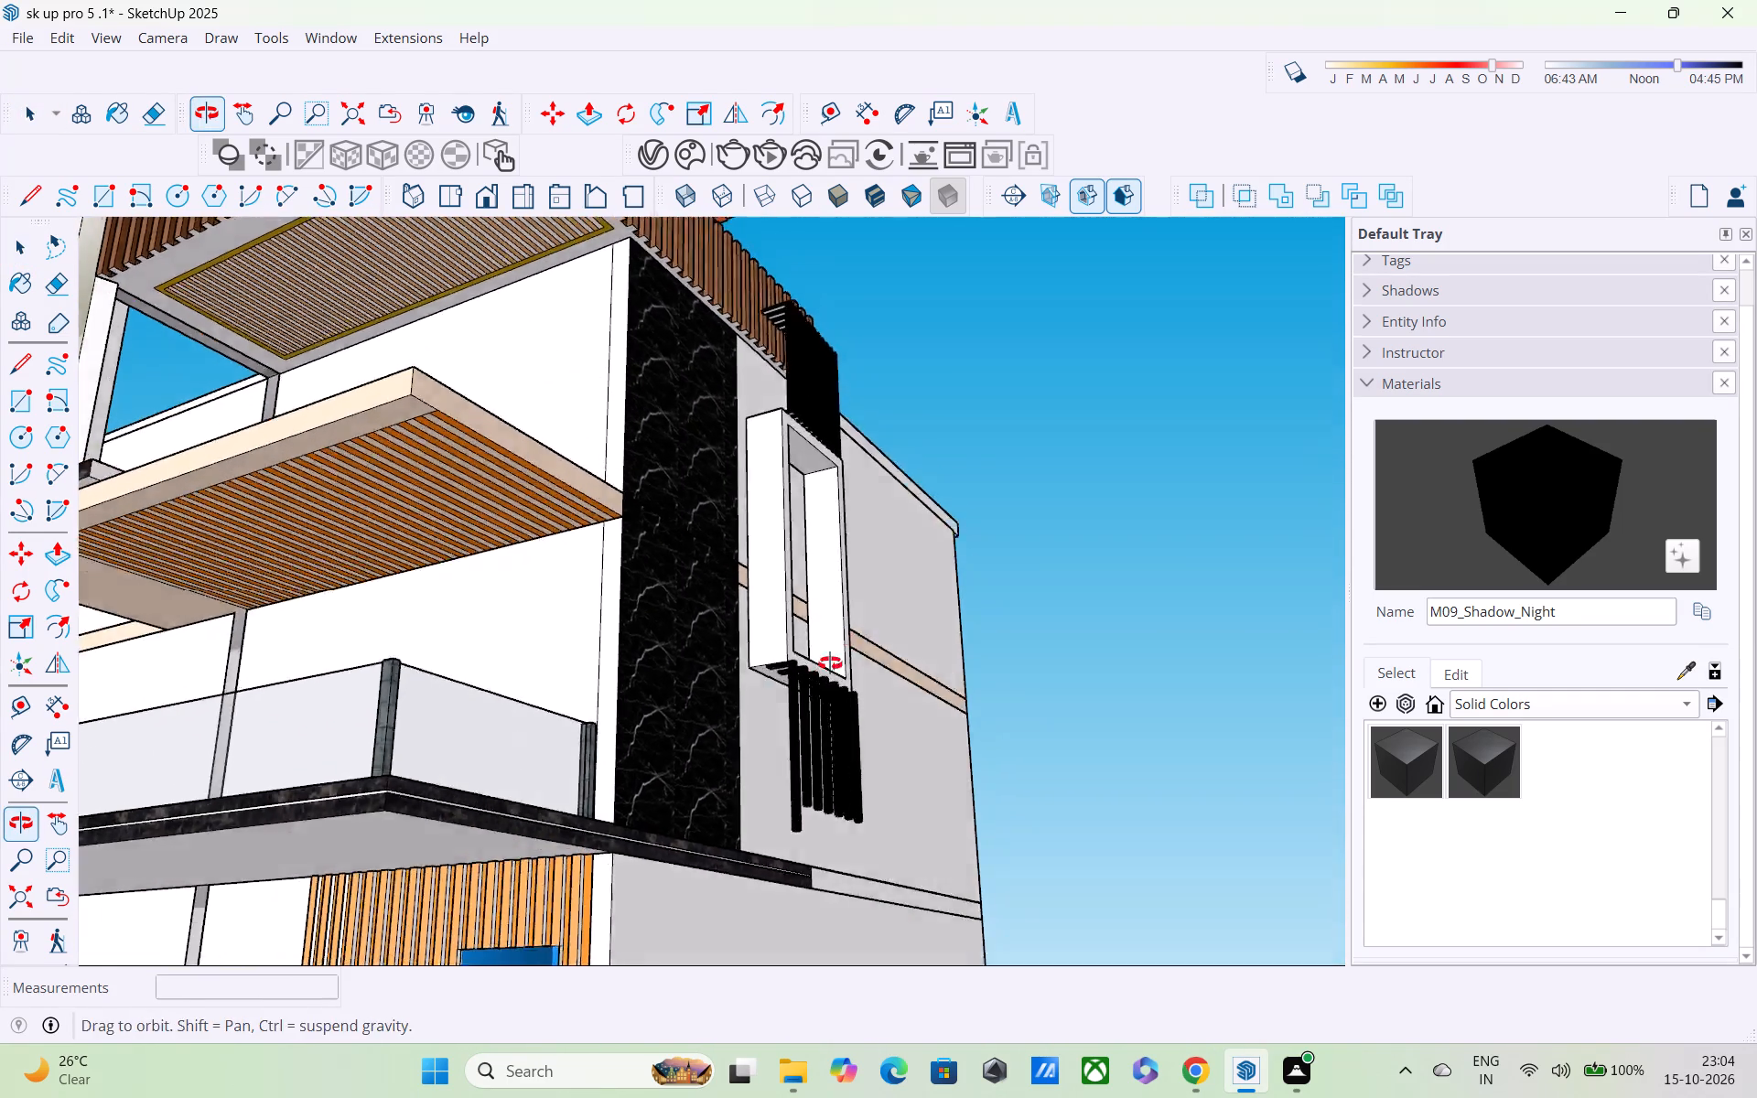
middle_click_drag(830, 663, 945, 452)
scroll(877, 592, "up", 3)
middle_click_drag(815, 707, 868, 783)
scroll(868, 783, "up", 6)
scroll(730, 751, "down", 2)
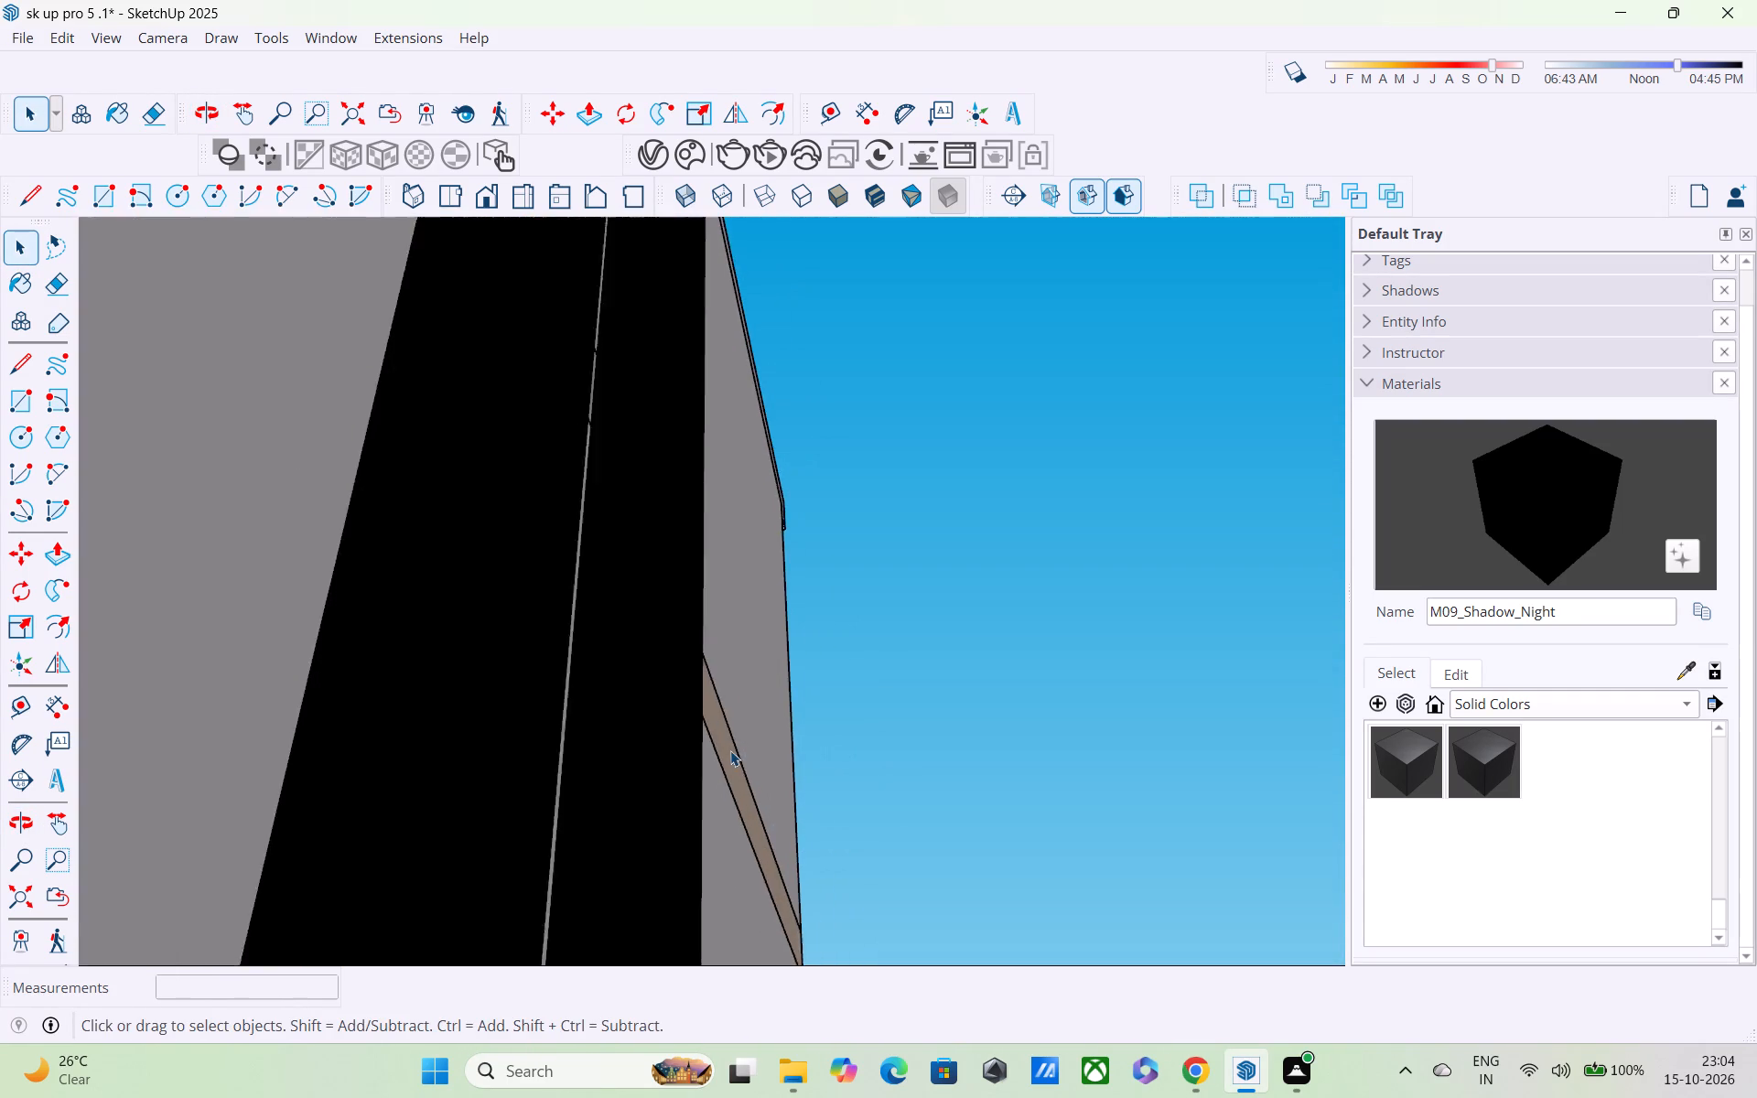
scroll(730, 750, "down", 12)
scroll(607, 703, "up", 1)
middle_click_drag(627, 727, 850, 737)
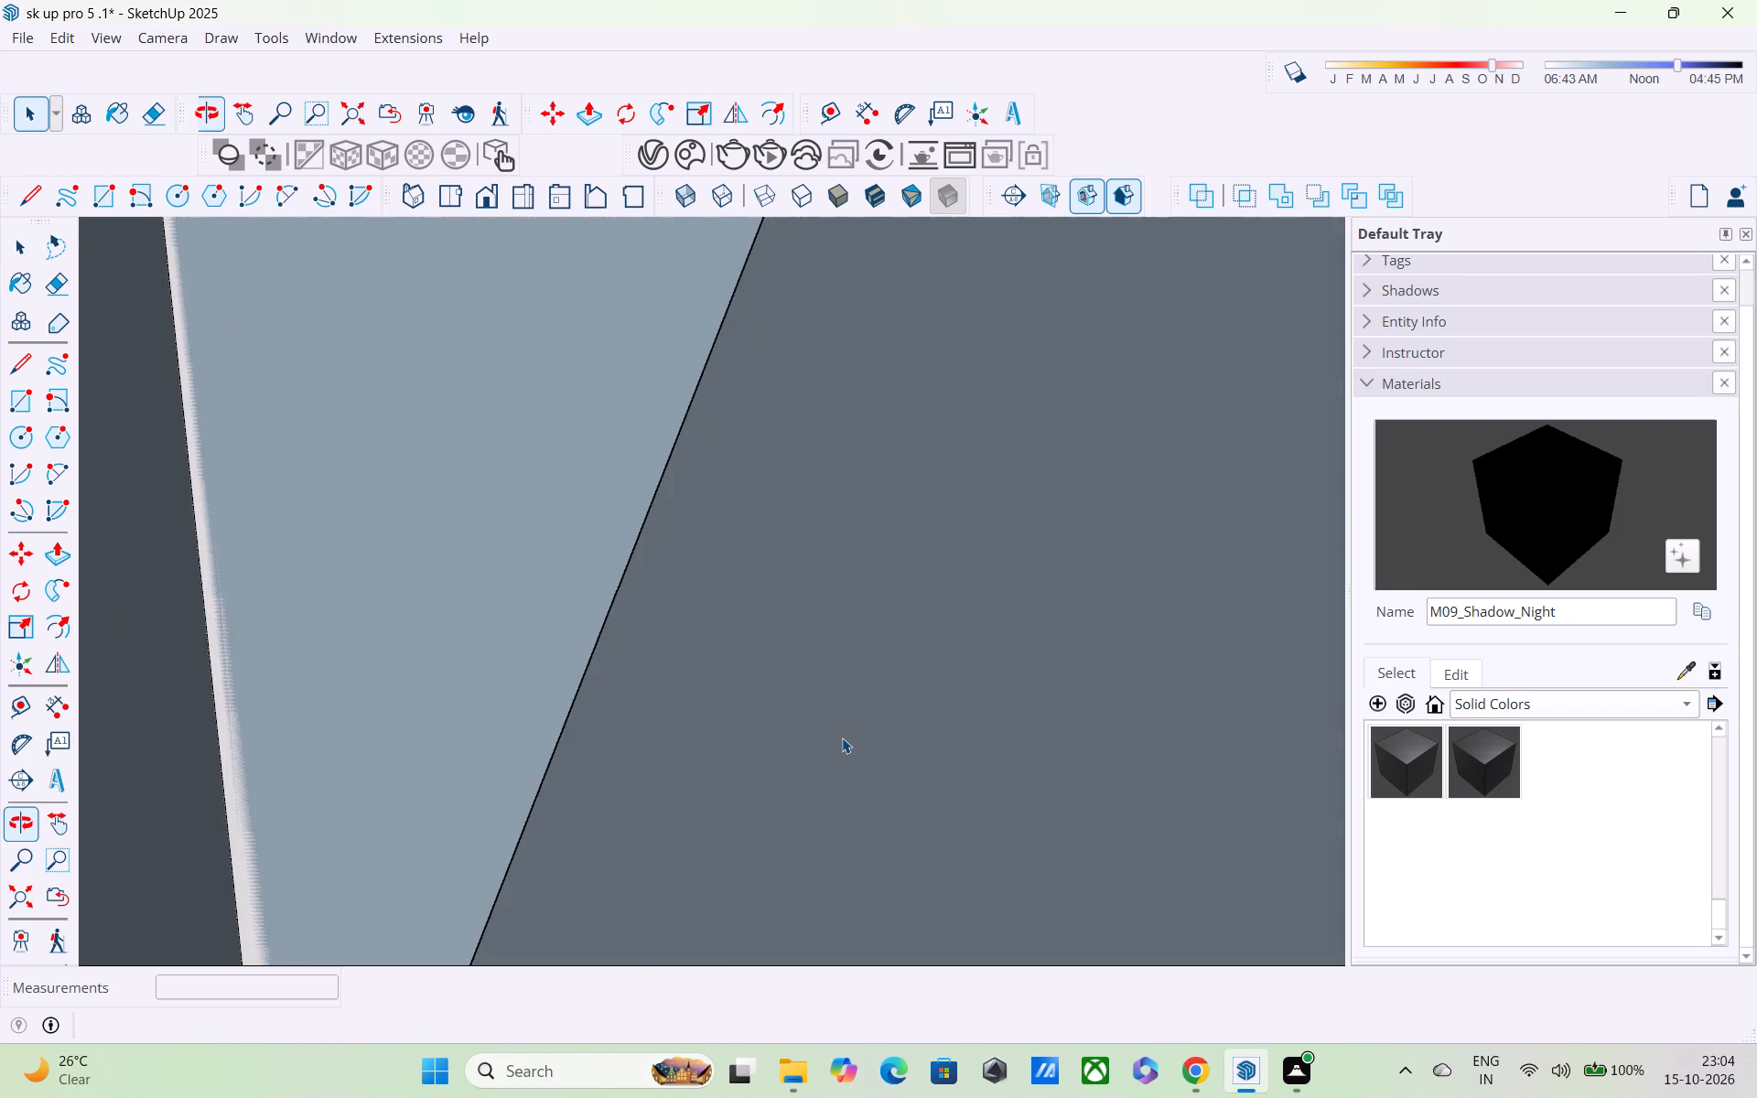
middle_click_drag(837, 737, 658, 729)
scroll(546, 729, "up", 1)
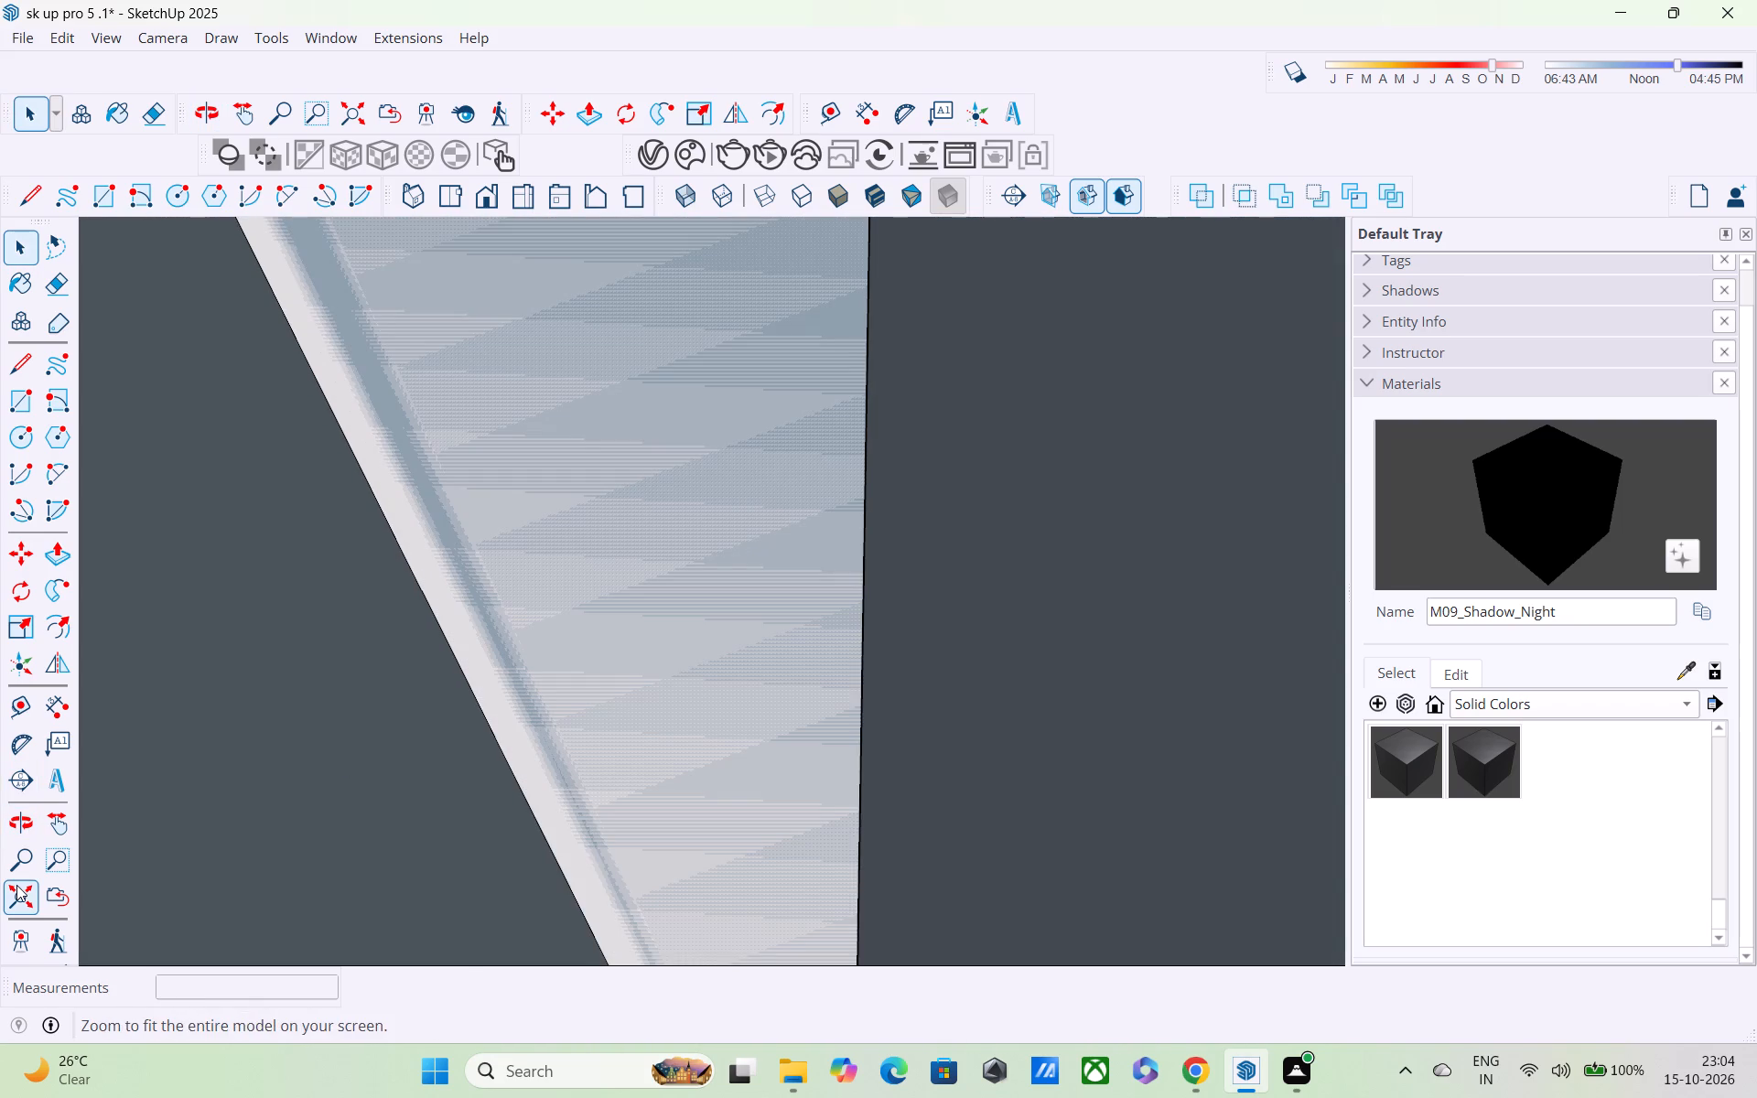
Fit the entire model in view and examine the front elevation of the house.
left_click(16, 885)
scroll(352, 807, "down", 6)
middle_click_drag(728, 877, 735, 916)
scroll(758, 769, "up", 5)
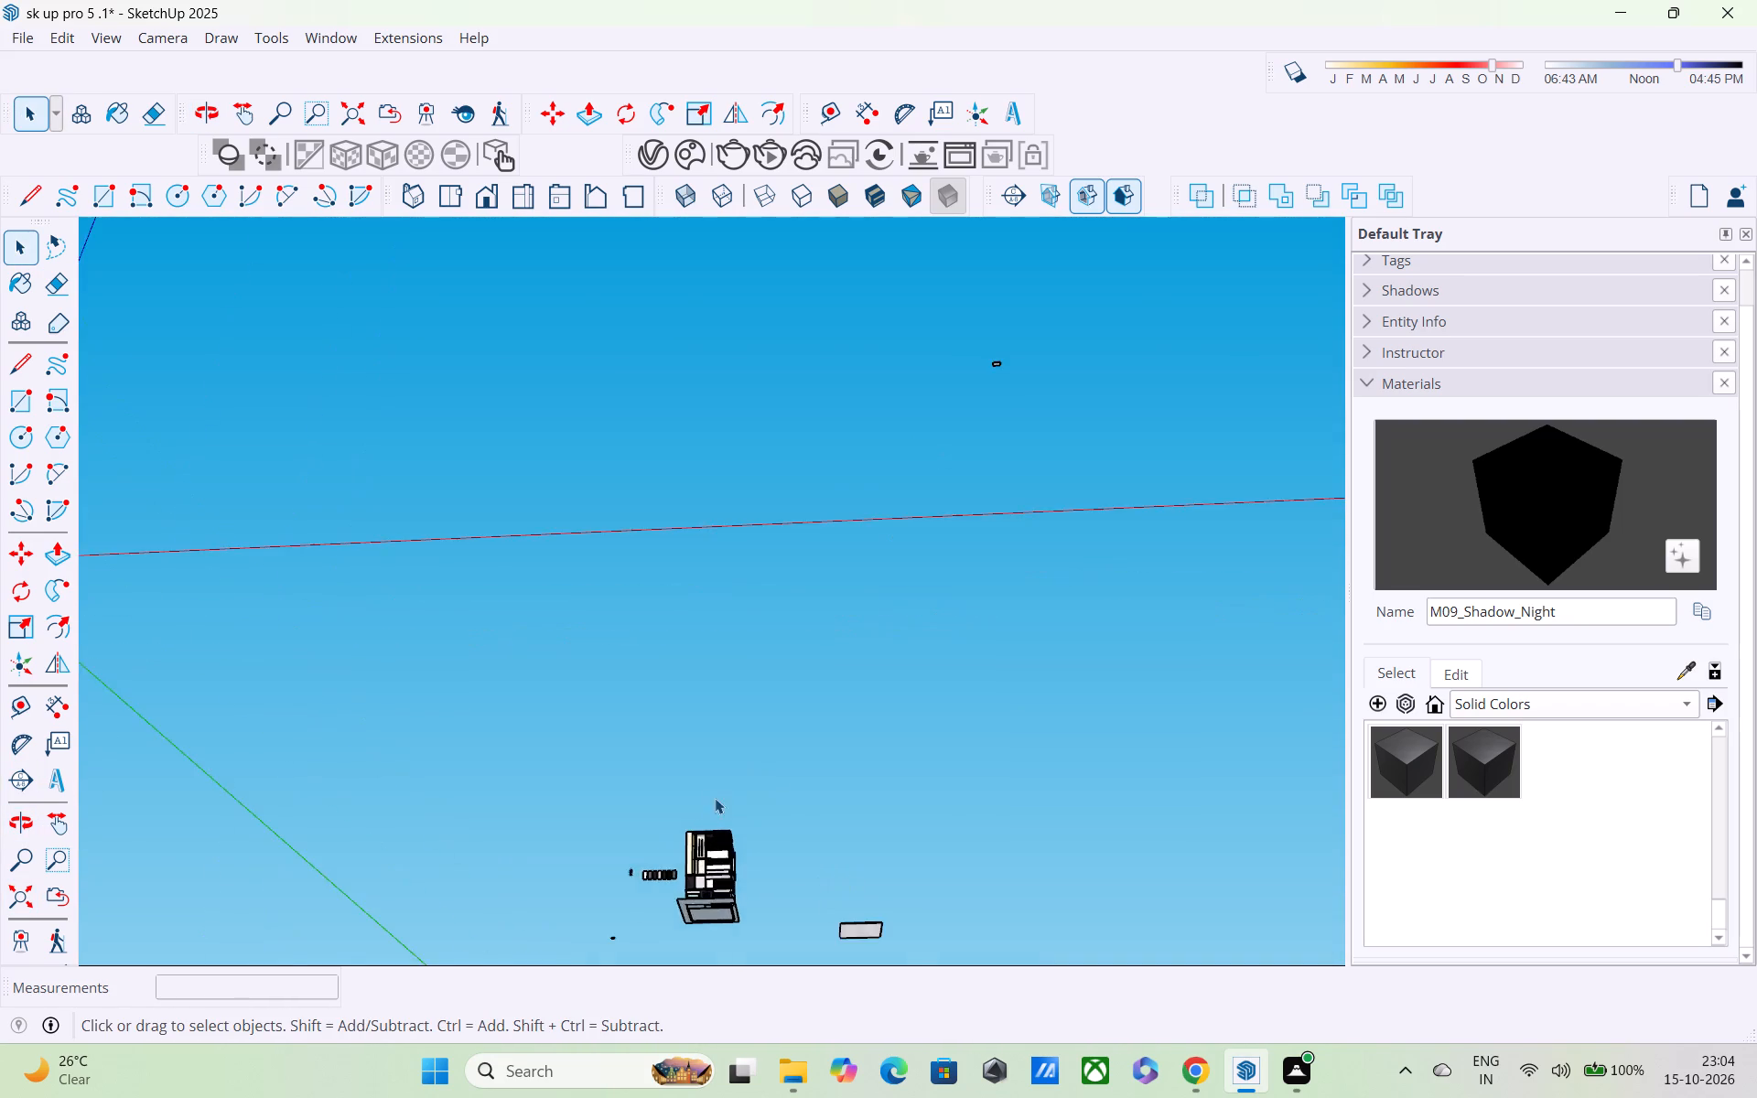
scroll(710, 824, "up", 3)
middle_click_drag(664, 758, 706, 958)
scroll(717, 764, "up", 4)
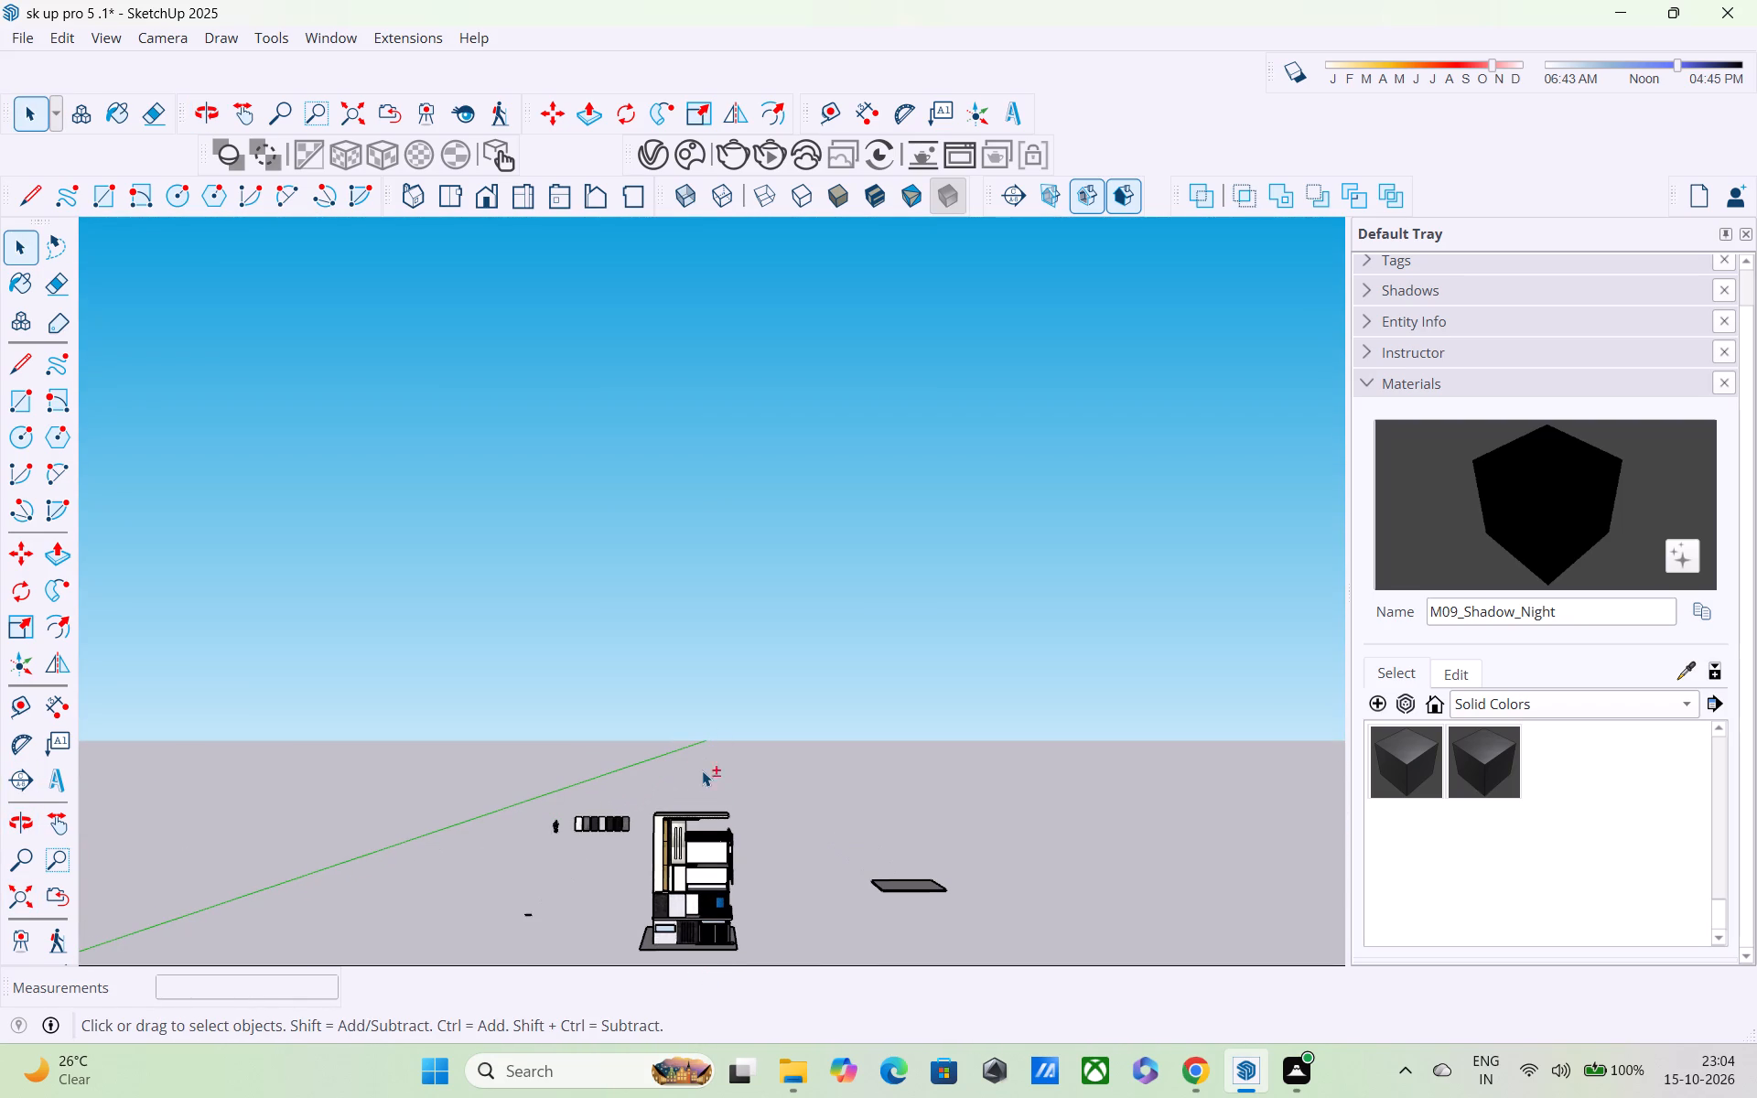
middle_click_drag(702, 770, 758, 531, "shift")
scroll(759, 524, "up", 4)
middle_click_drag(759, 596, 759, 662)
scroll(759, 604, "up", 6)
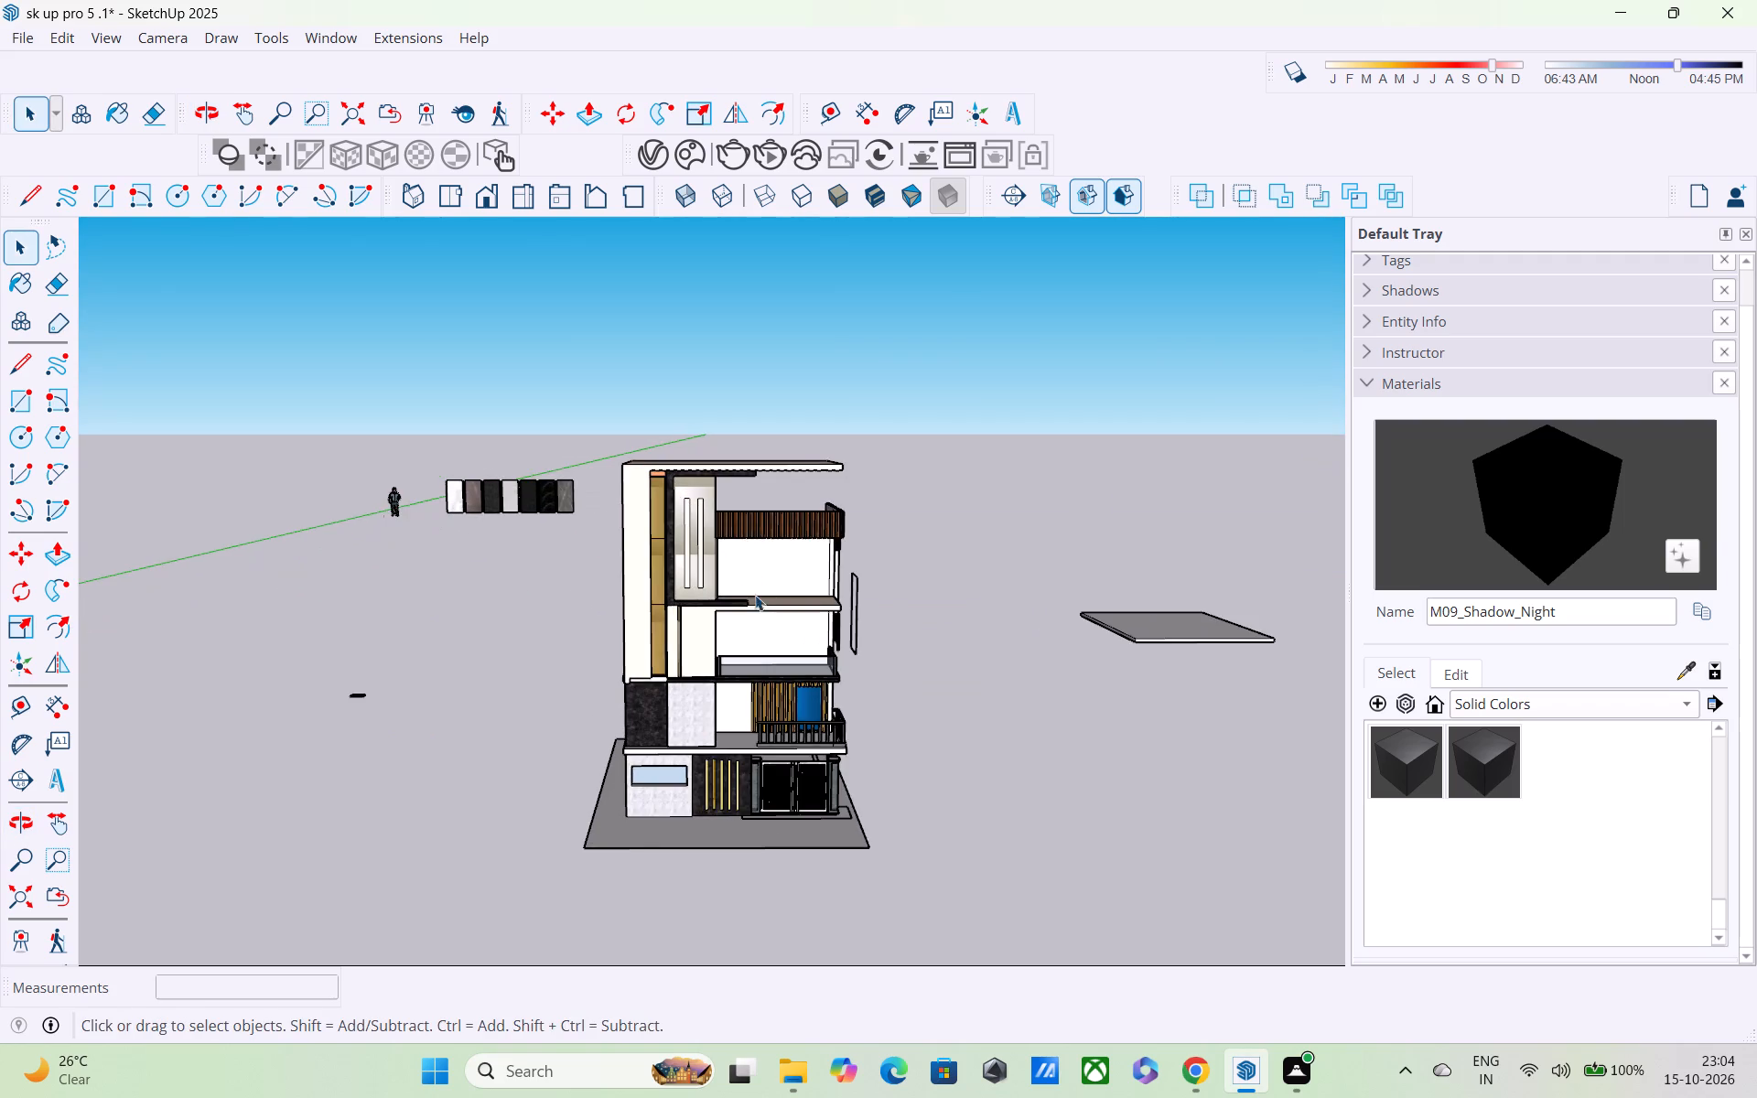
middle_click_drag(755, 595, 767, 565)
scroll(760, 477, "up", 4)
scroll(761, 693, "down", 1)
middle_click_drag(761, 690, 760, 485)
scroll(760, 488, "up", 3)
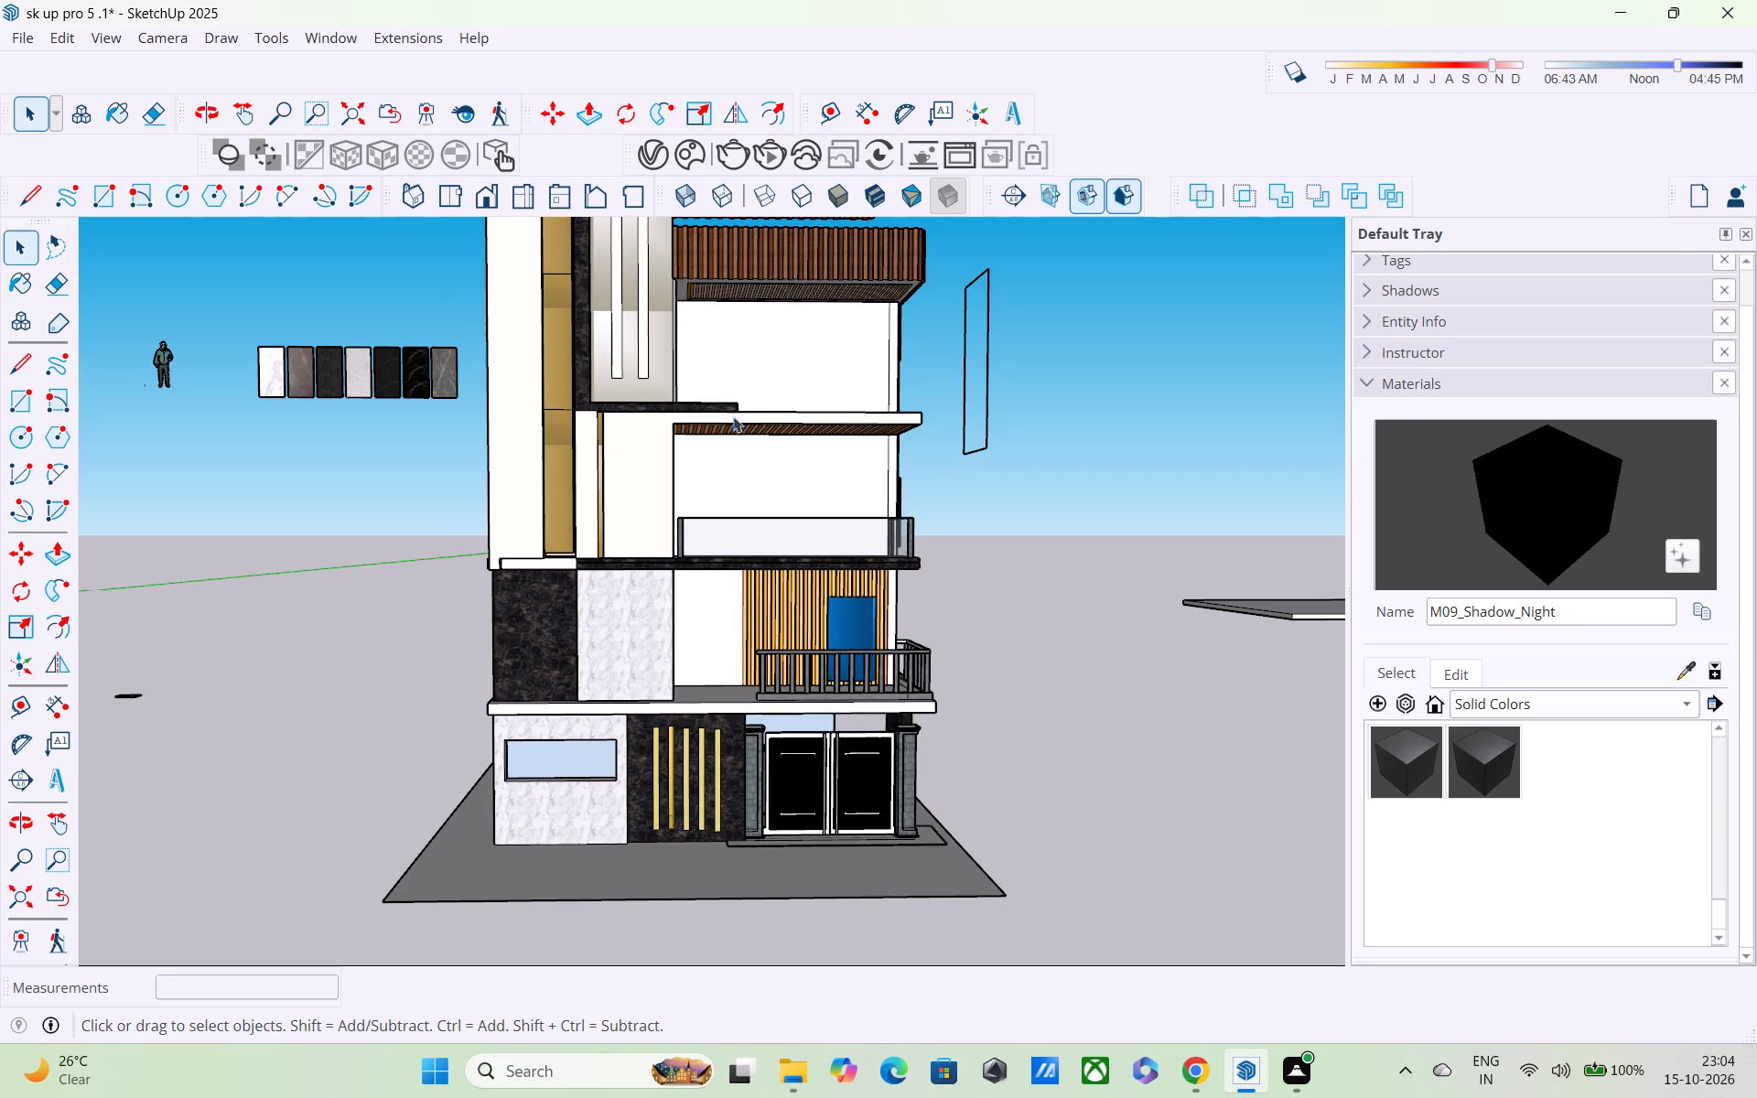
Compare the lower ends of the black posts under the window frame from the side wall and end-on.
middle_click_drag(781, 544, 432, 552)
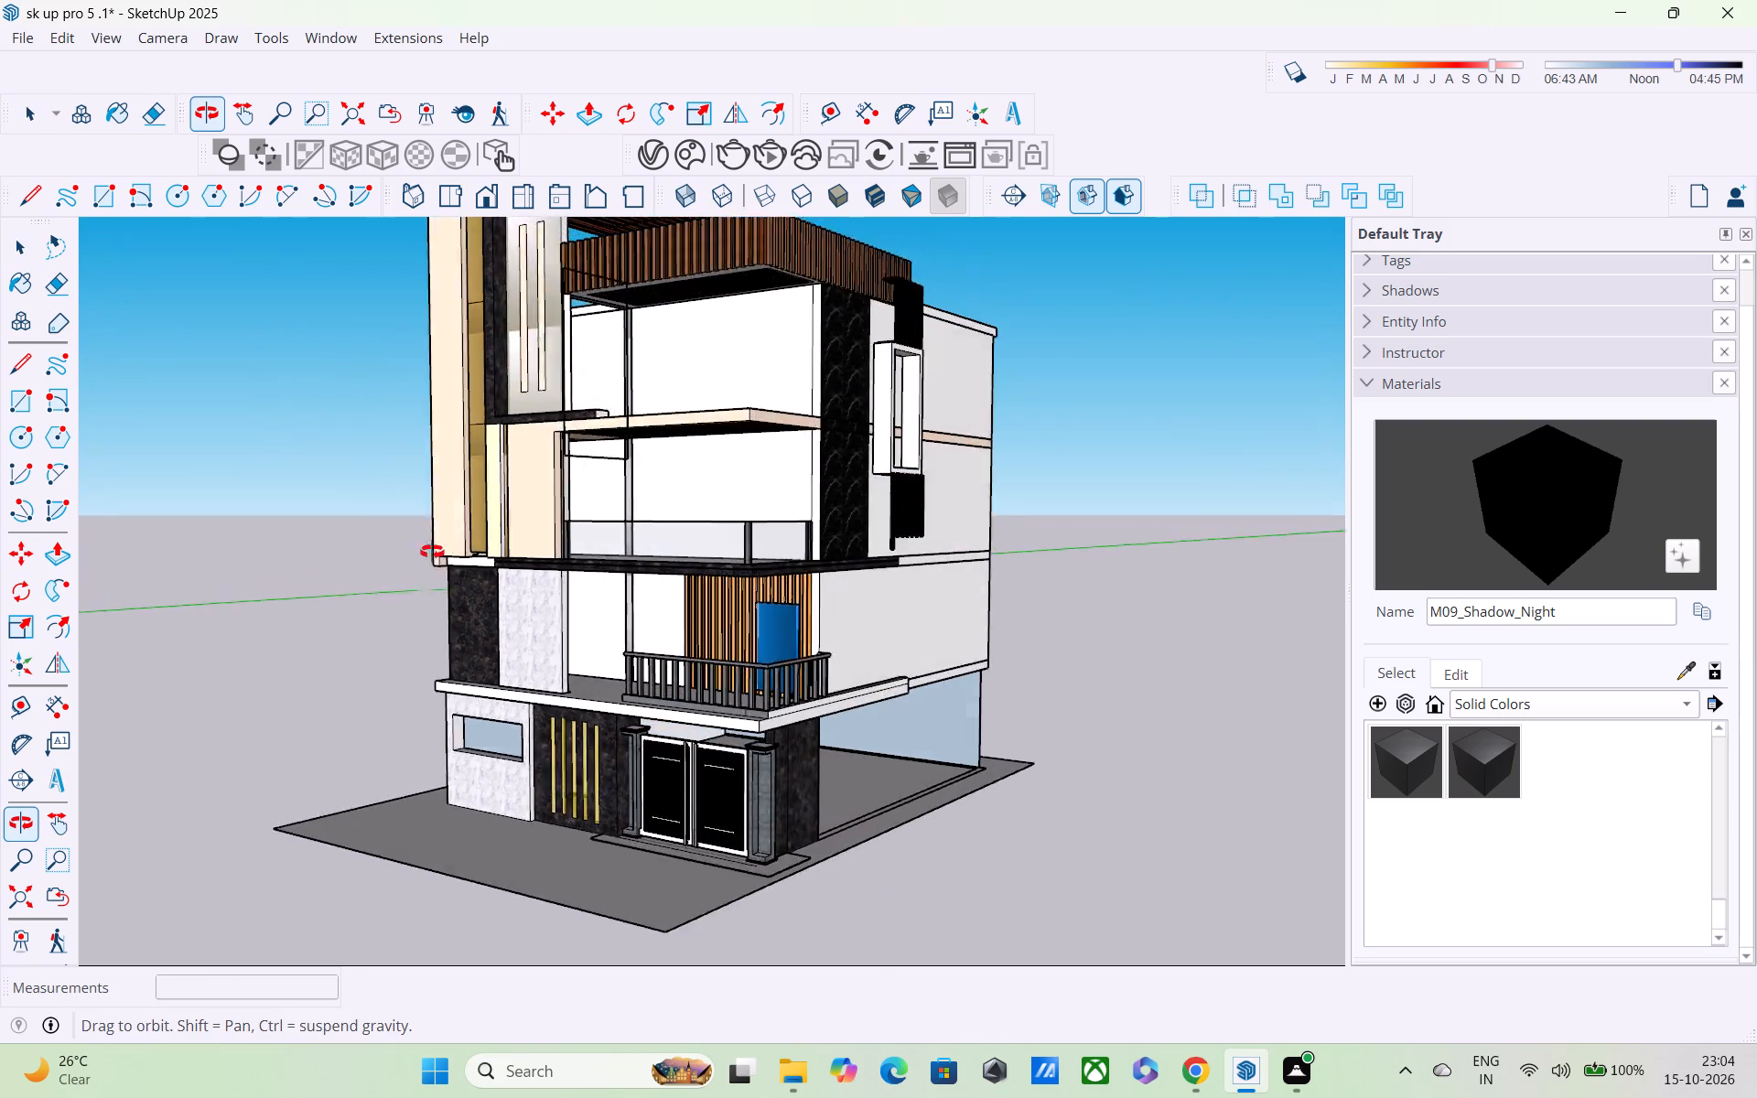
middle_click_drag(432, 552, 316, 552)
middle_click_drag(910, 395, 715, 393)
scroll(861, 566, "up", 4)
middle_click_drag(808, 528, 738, 290)
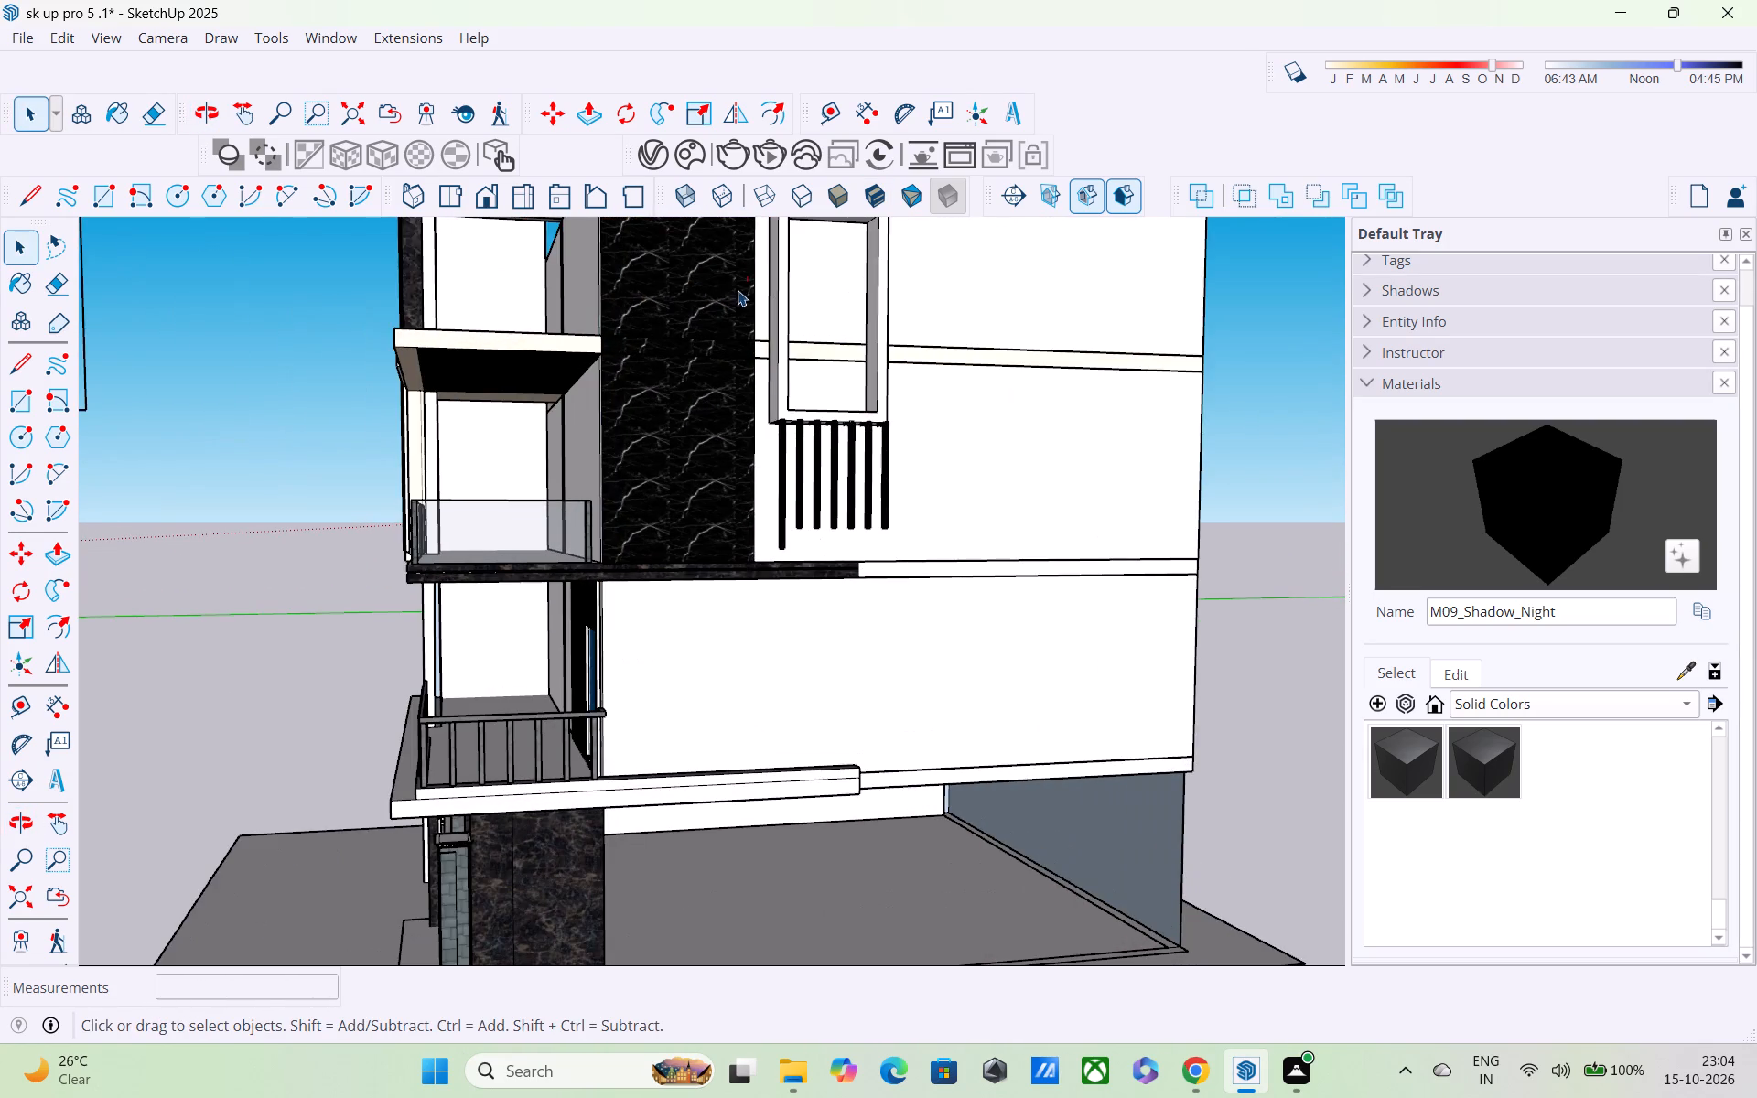
middle_click_drag(738, 290, 736, 280)
scroll(736, 278, "up", 1)
middle_click_drag(780, 391, 682, 556)
scroll(683, 529, "up", 3)
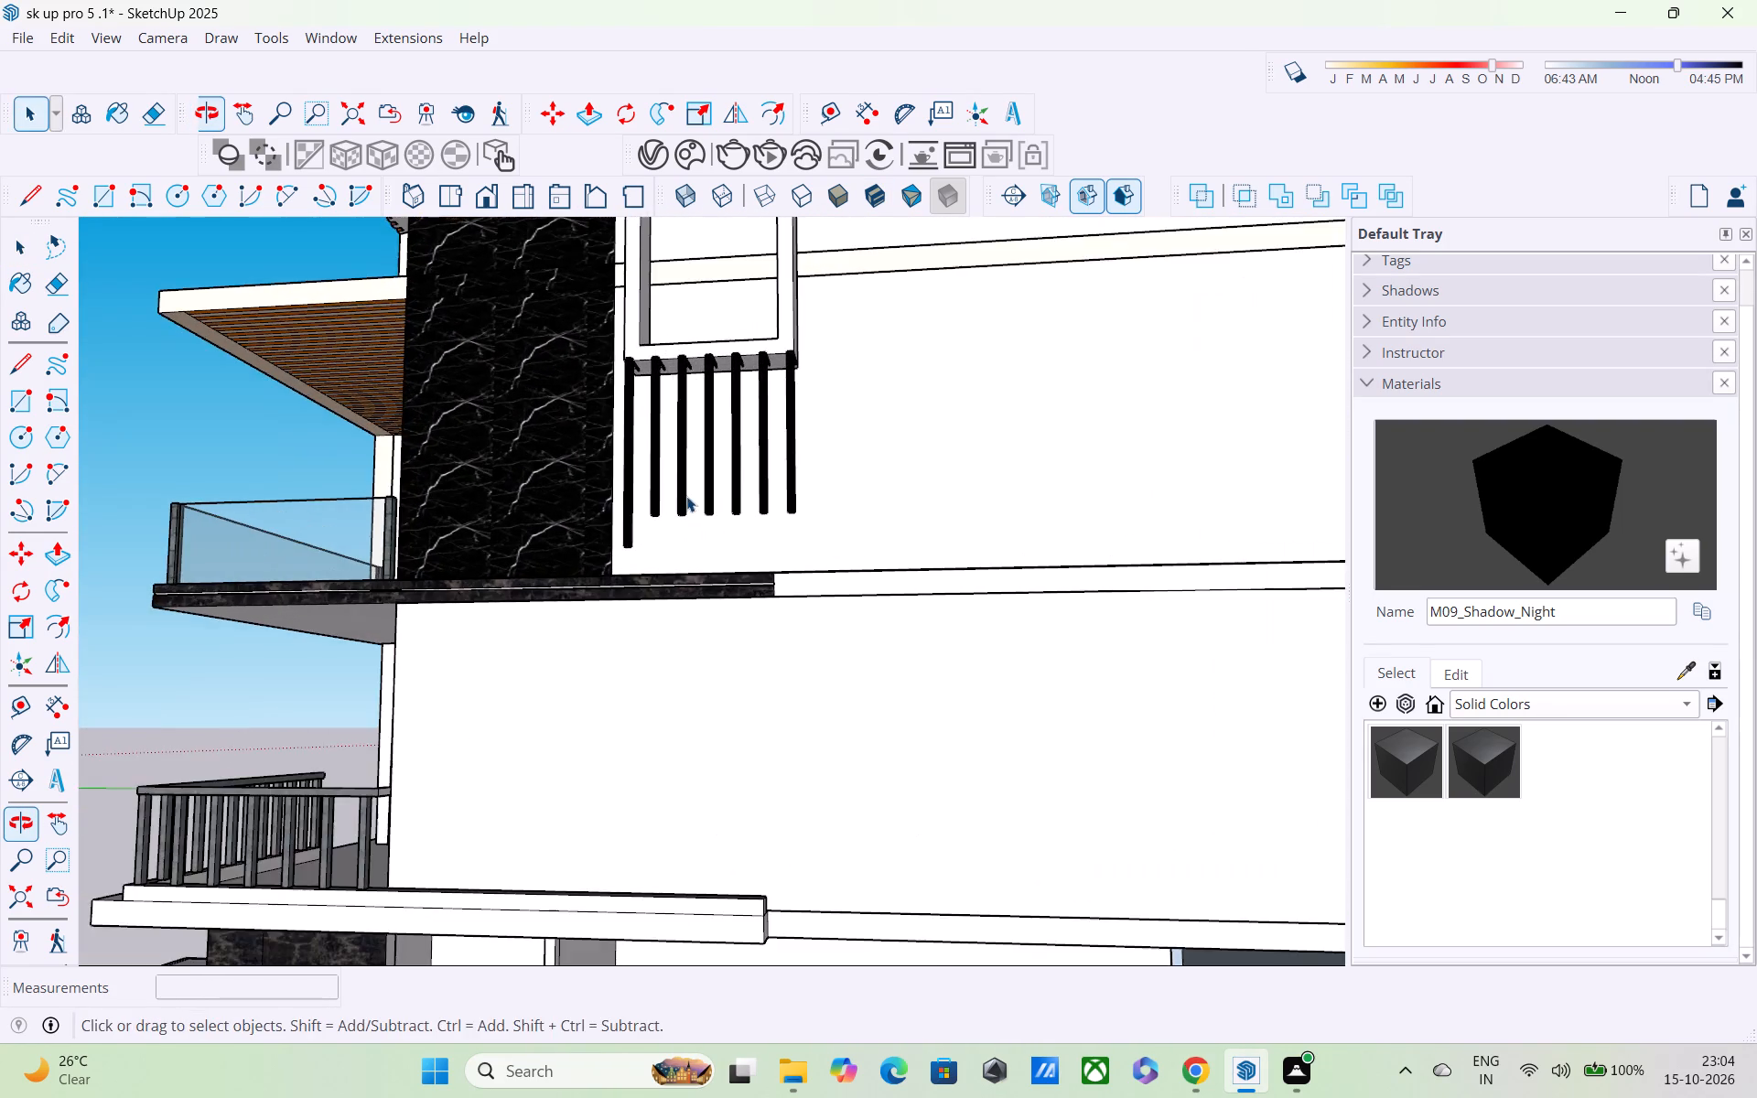
scroll(686, 496, "up", 1)
middle_click_drag(686, 495, 712, 347)
scroll(701, 330, "up", 3)
middle_click_drag(715, 350, 839, 478)
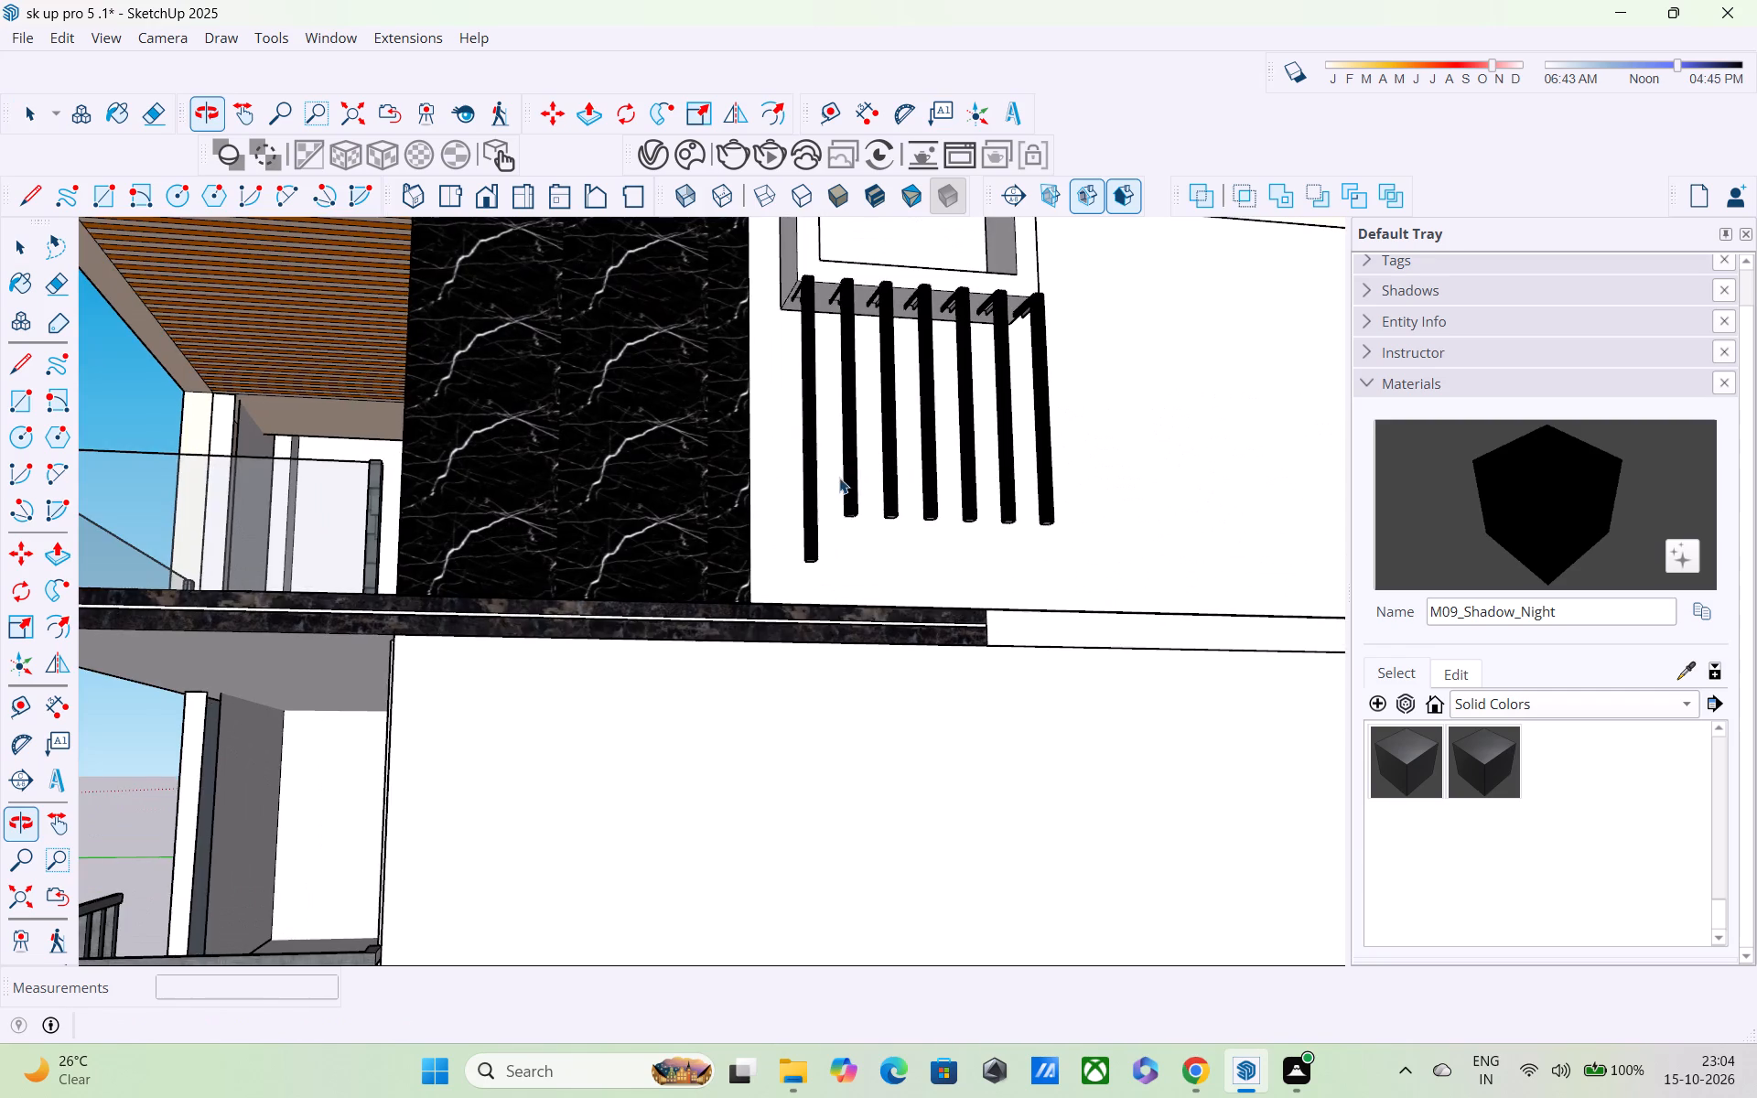
scroll(839, 478, "up", 4)
middle_click_drag(869, 499, 1114, 468)
middle_click_drag(918, 468, 1083, 491)
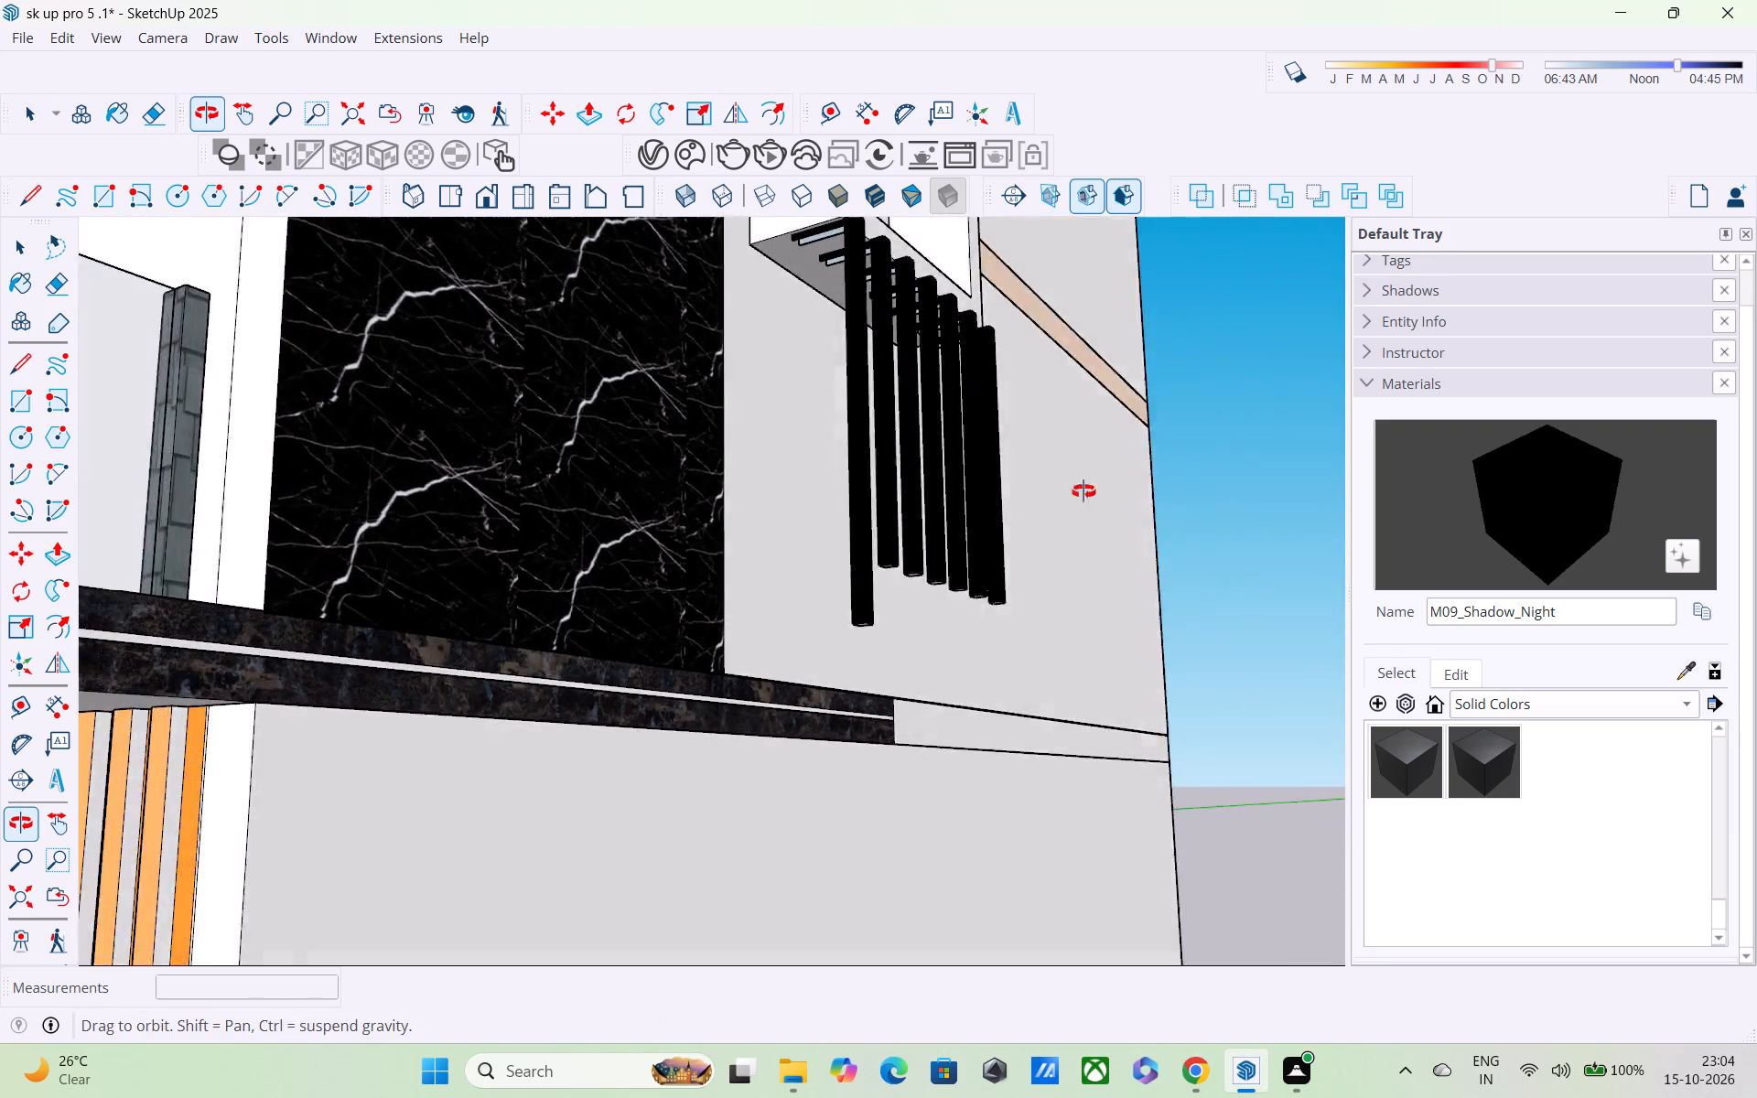
middle_click_drag(1083, 491, 1200, 481)
middle_click_drag(967, 541, 692, 581)
scroll(764, 597, "up", 3)
middle_click_drag(829, 569, 794, 571)
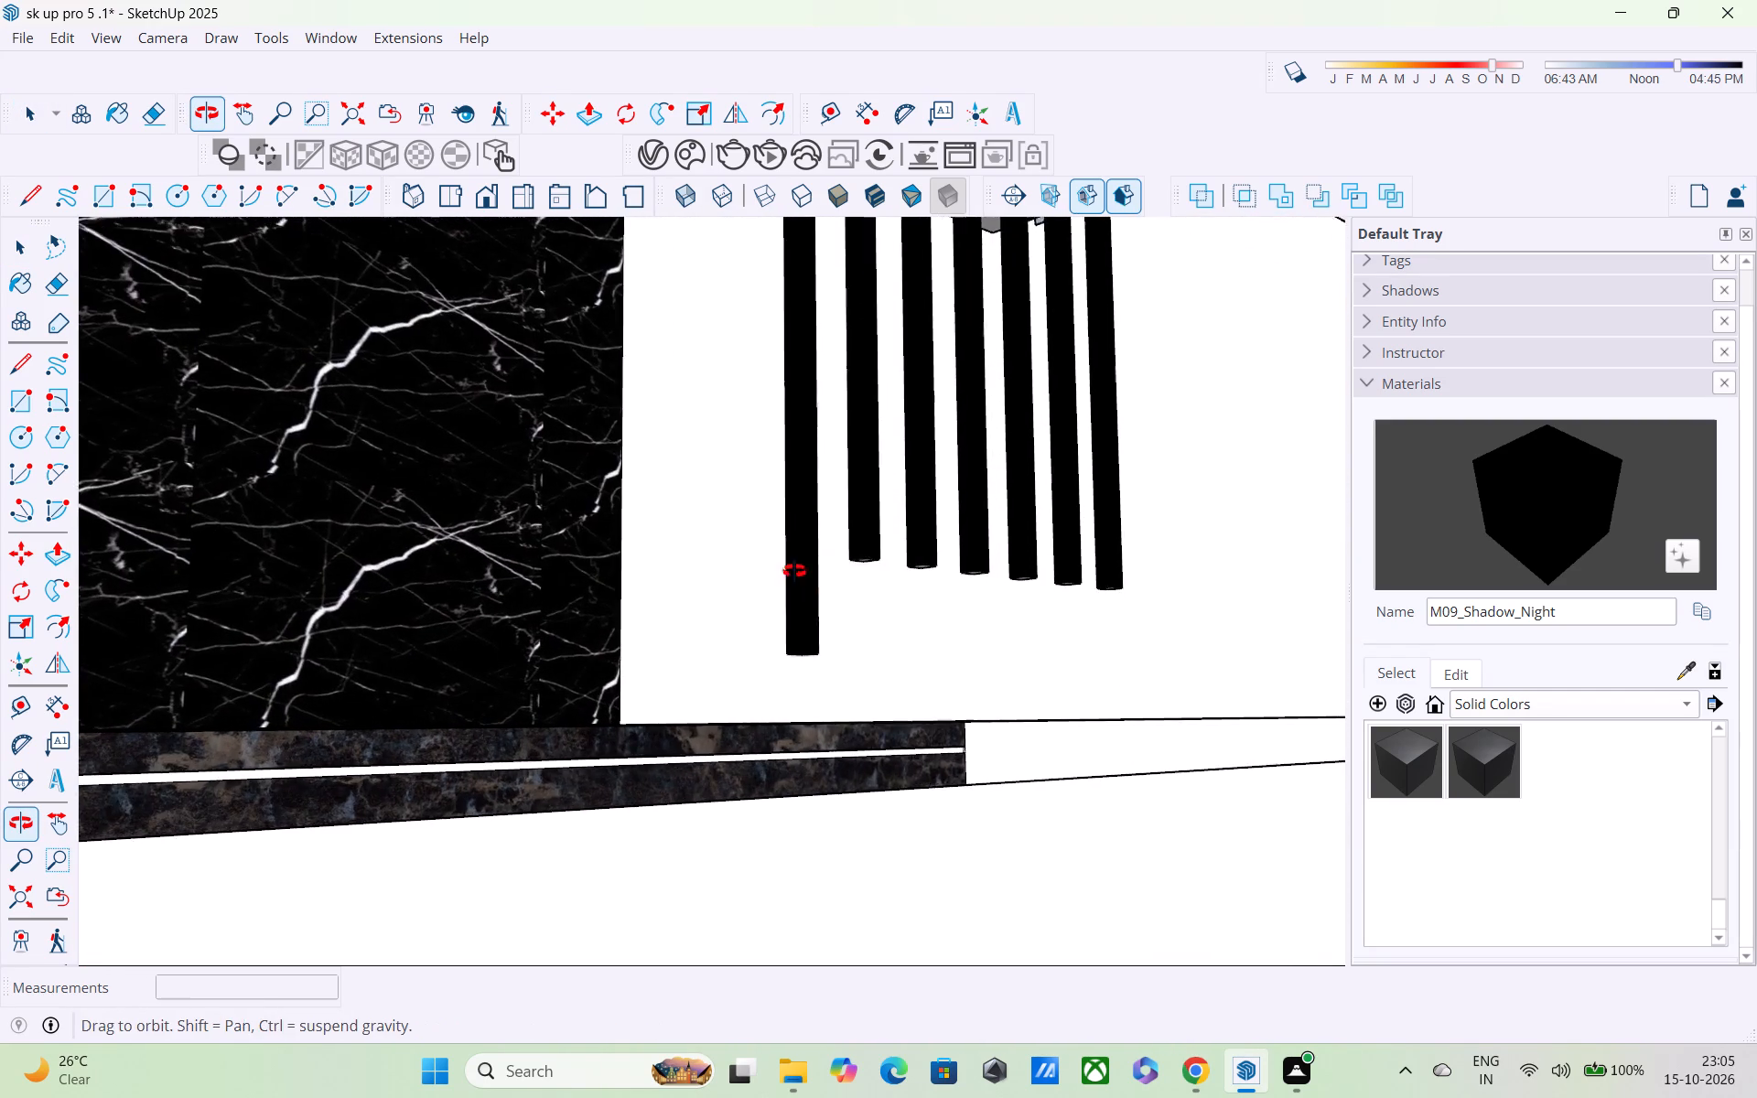
middle_click_drag(794, 571, 442, 545)
scroll(534, 561, "up", 1)
scroll(574, 562, "down", 1)
middle_click_drag(664, 561, 144, 524)
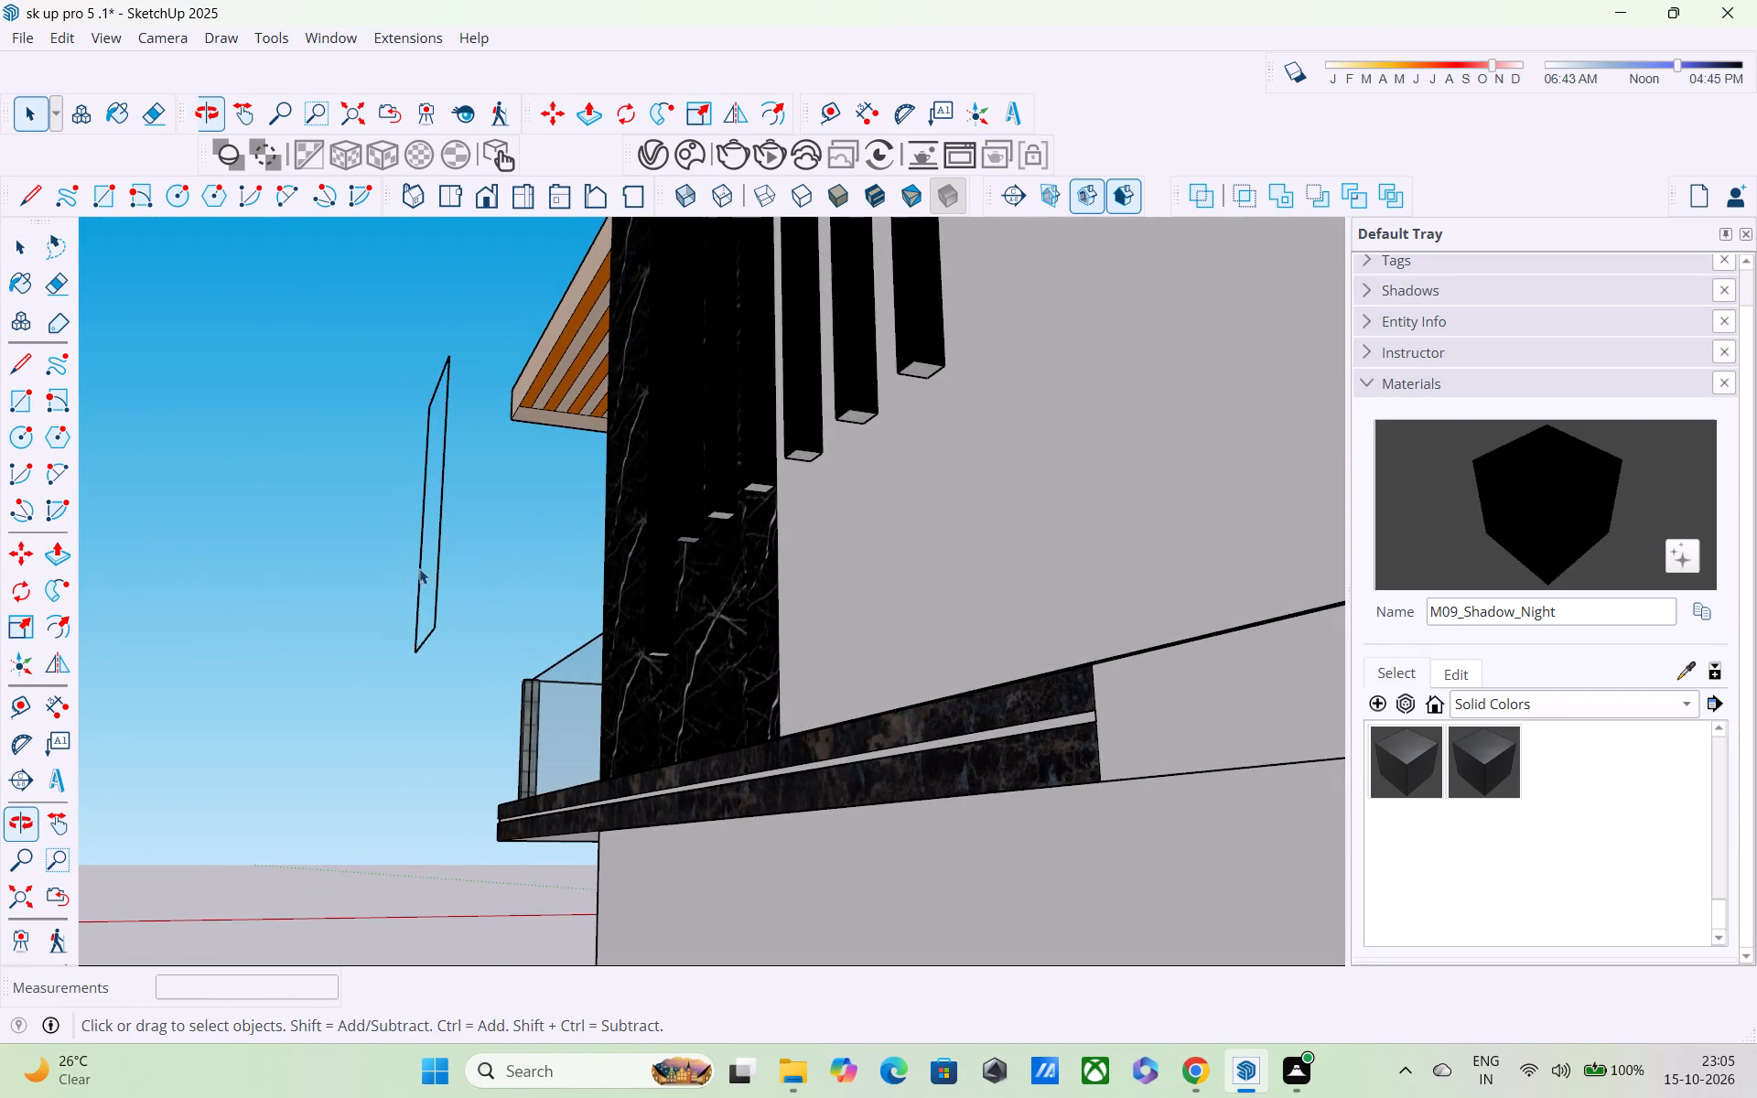
middle_click_drag(878, 337, 632, 510)
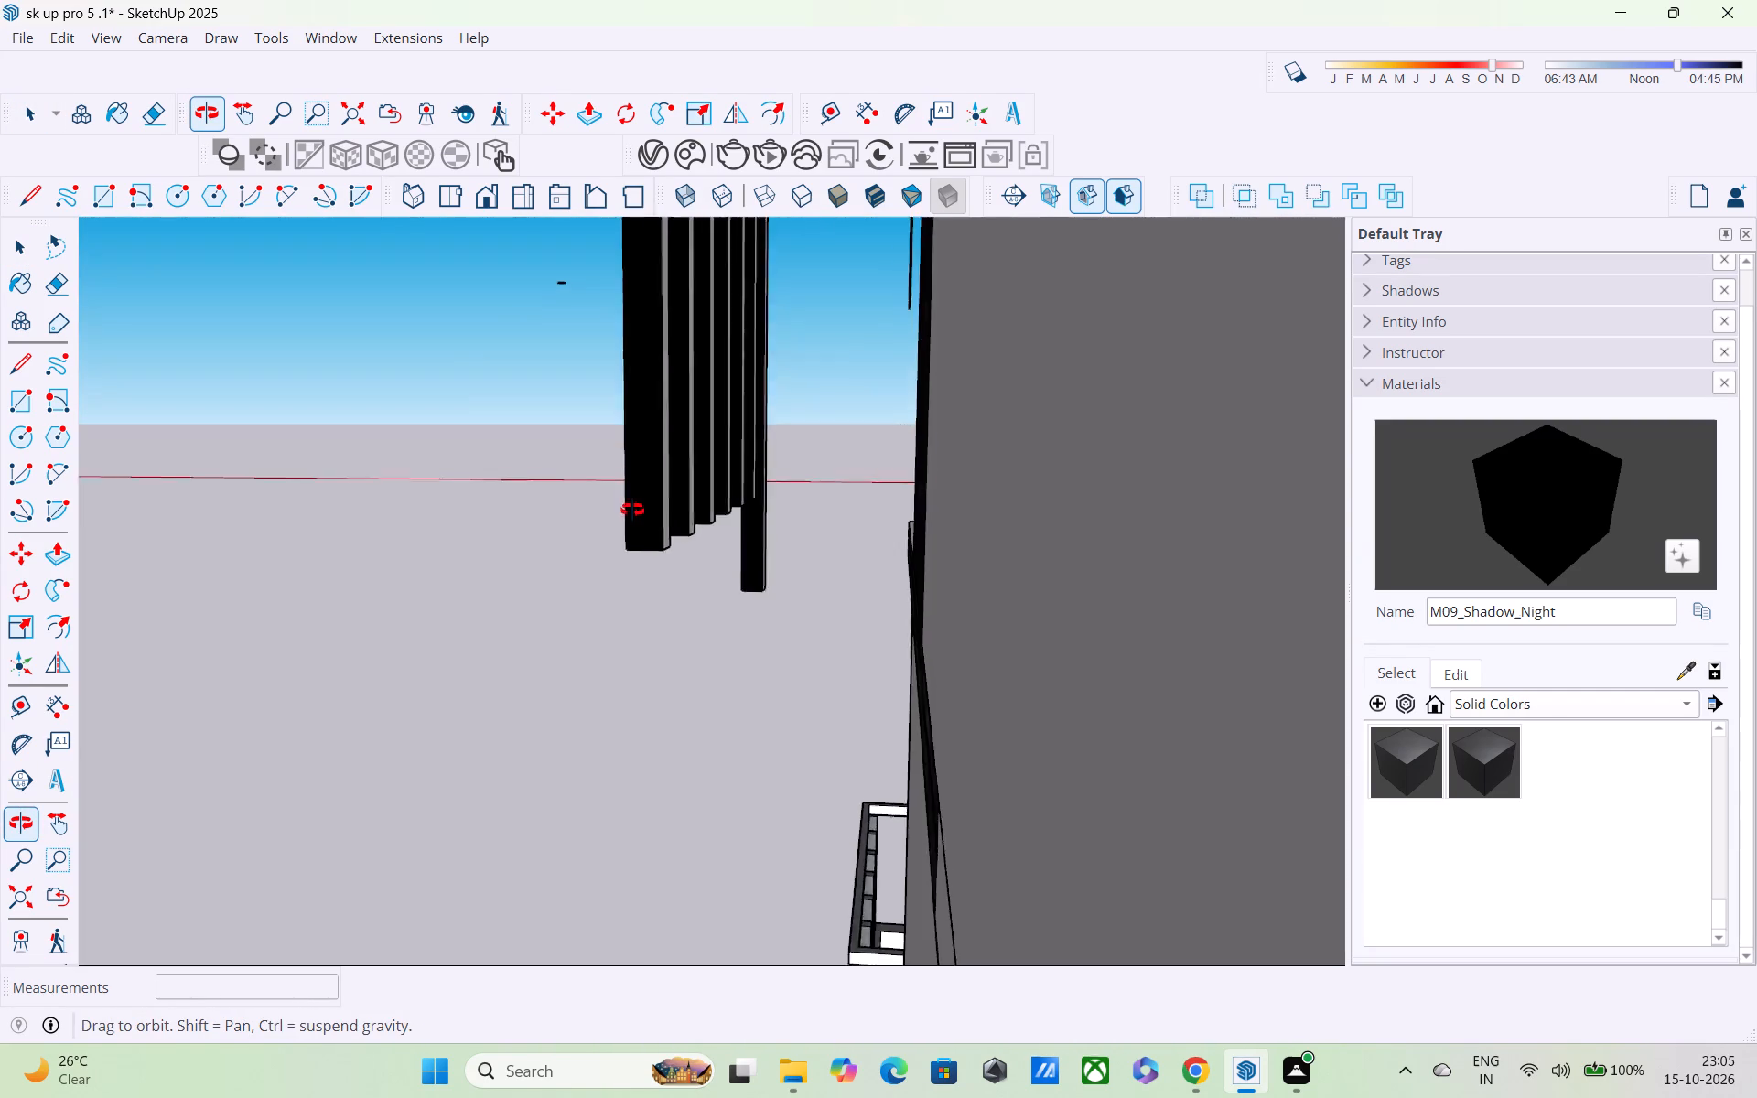
middle_click_drag(632, 510, 634, 509)
scroll(634, 509, "up", 3)
scroll(725, 487, "up", 6)
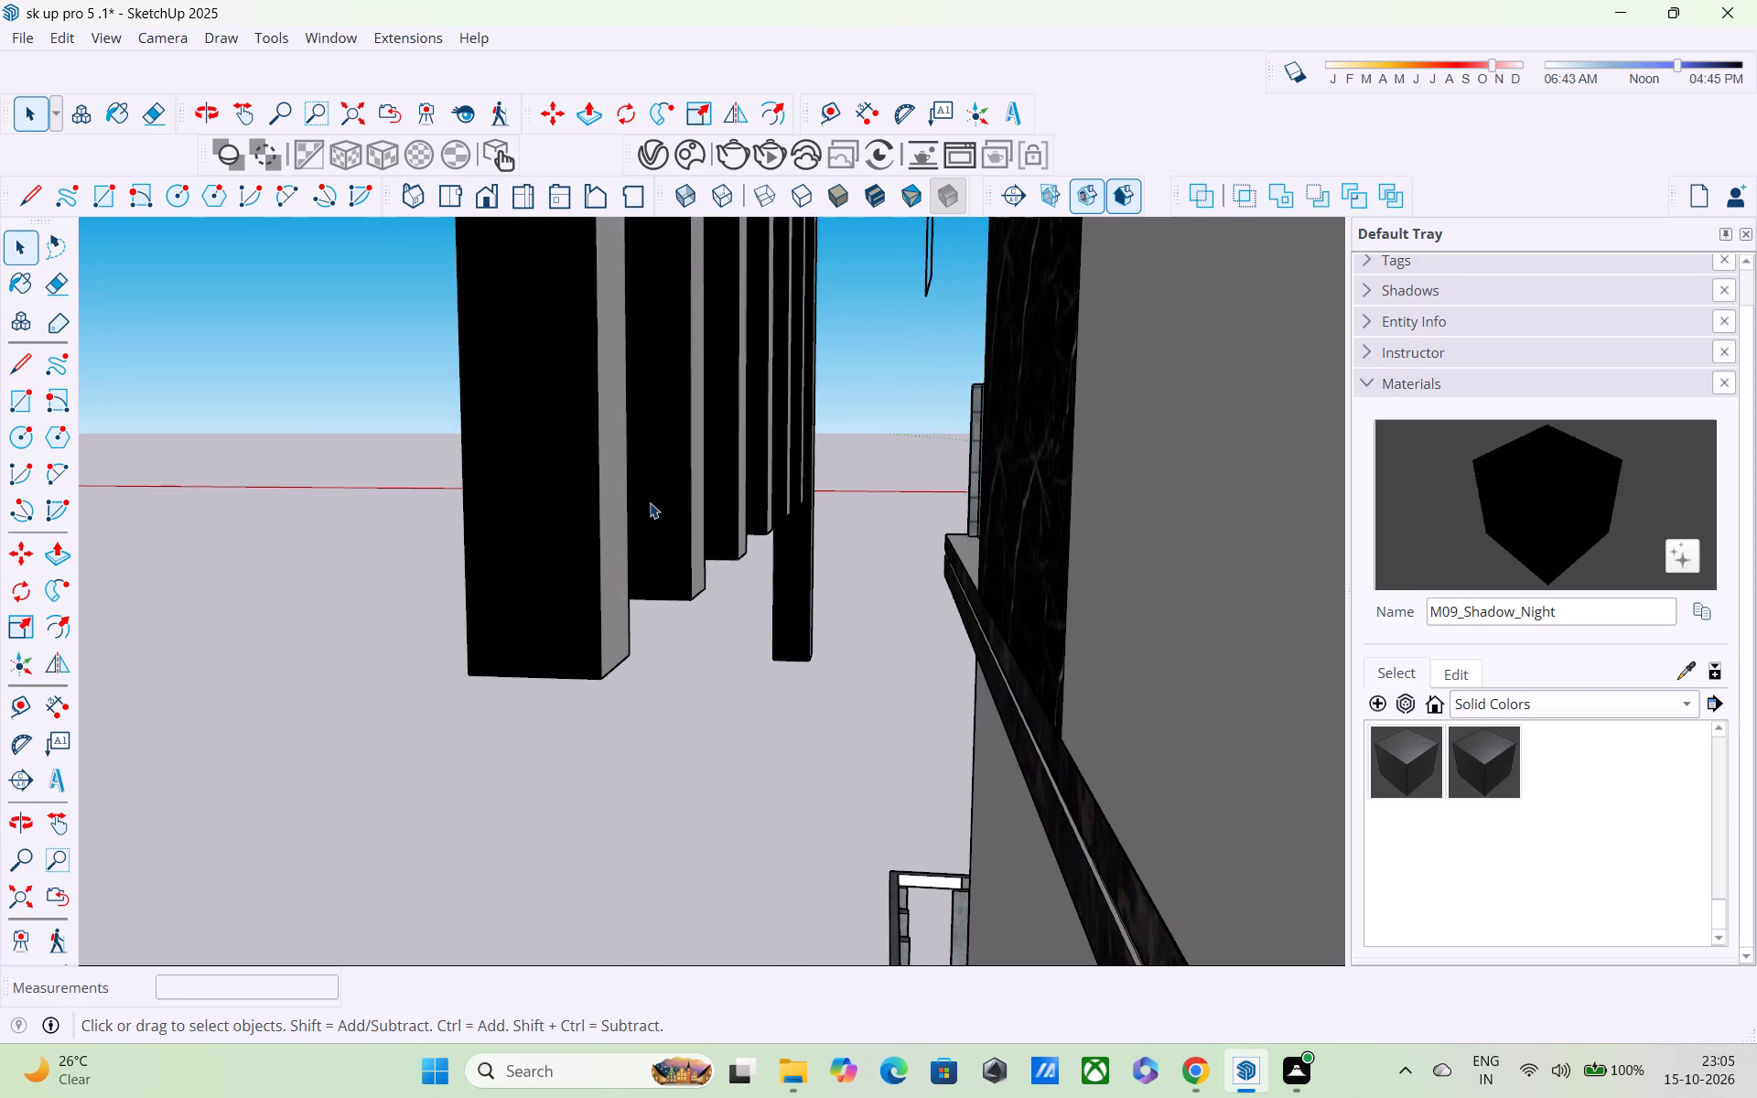
Draw a straight line about 5' 5 3/16" long across the posts' lower ends, from the post farthest from the marble wall to the post nearest it.
key("l")
left_click(598, 604)
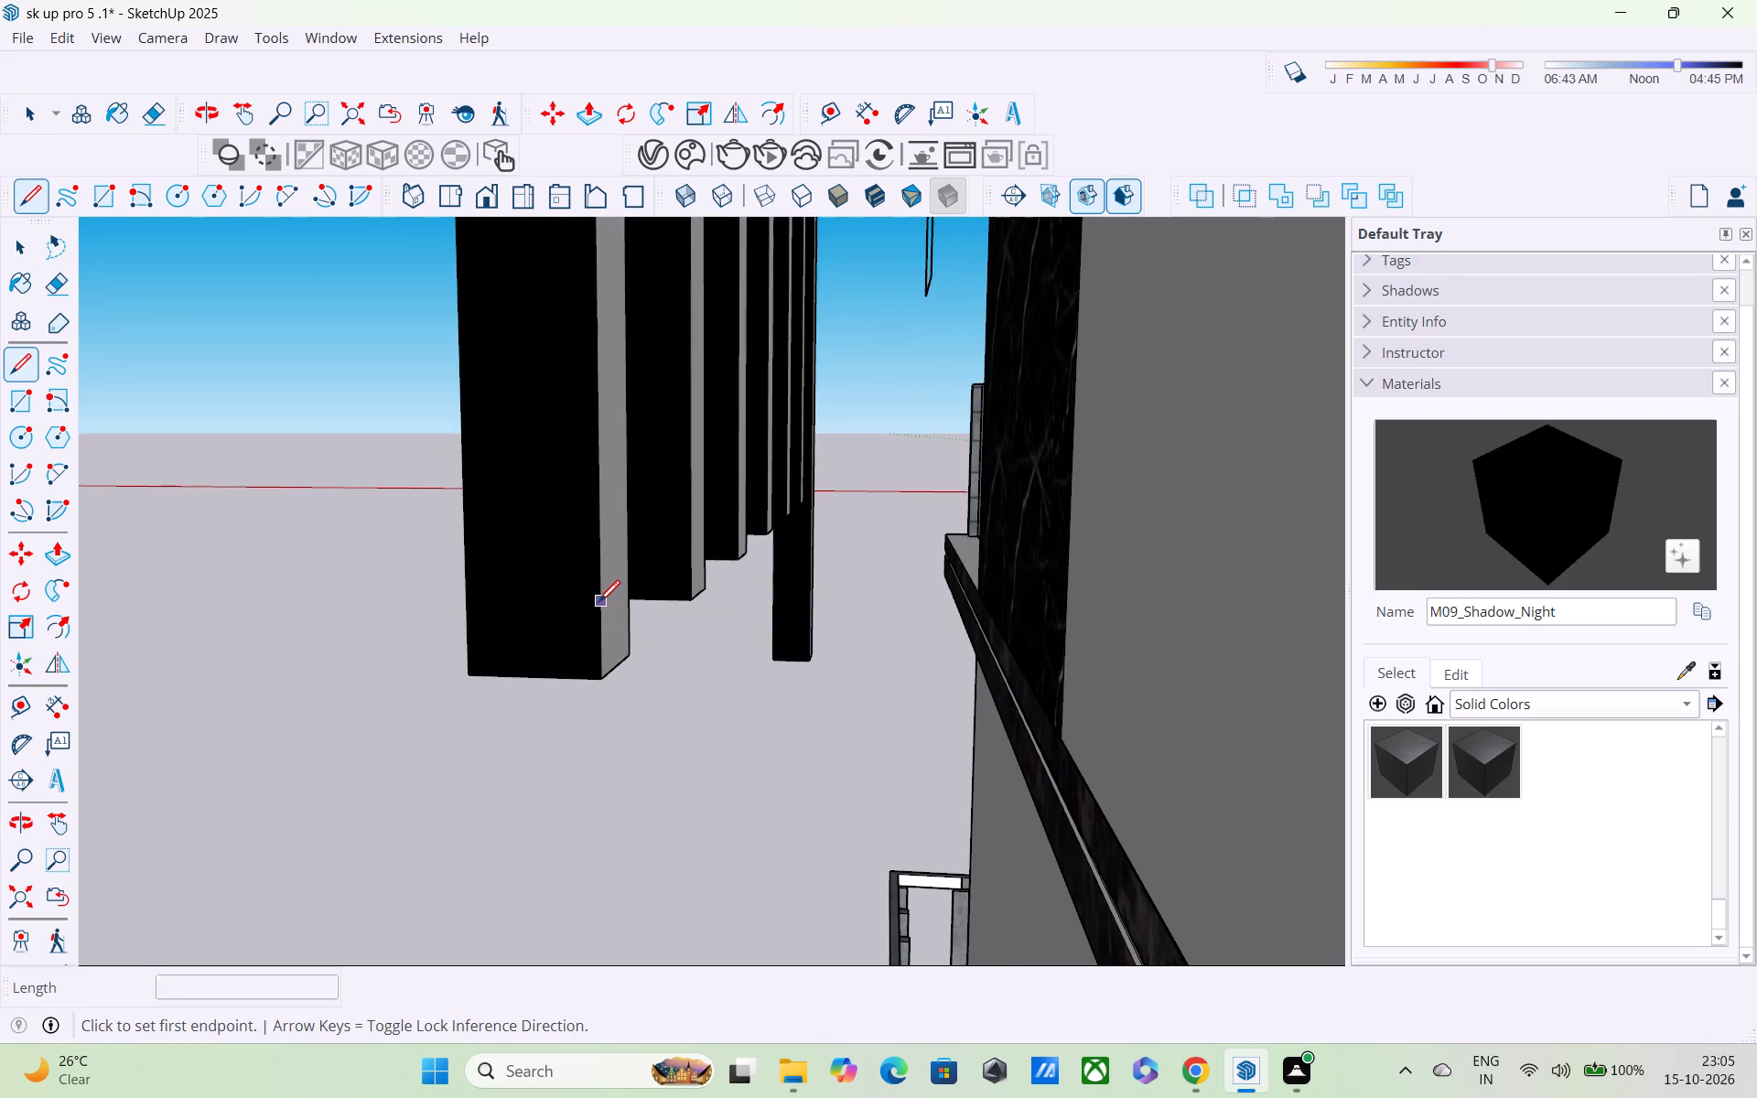
middle_click_drag(698, 531, 604, 633, "shift")
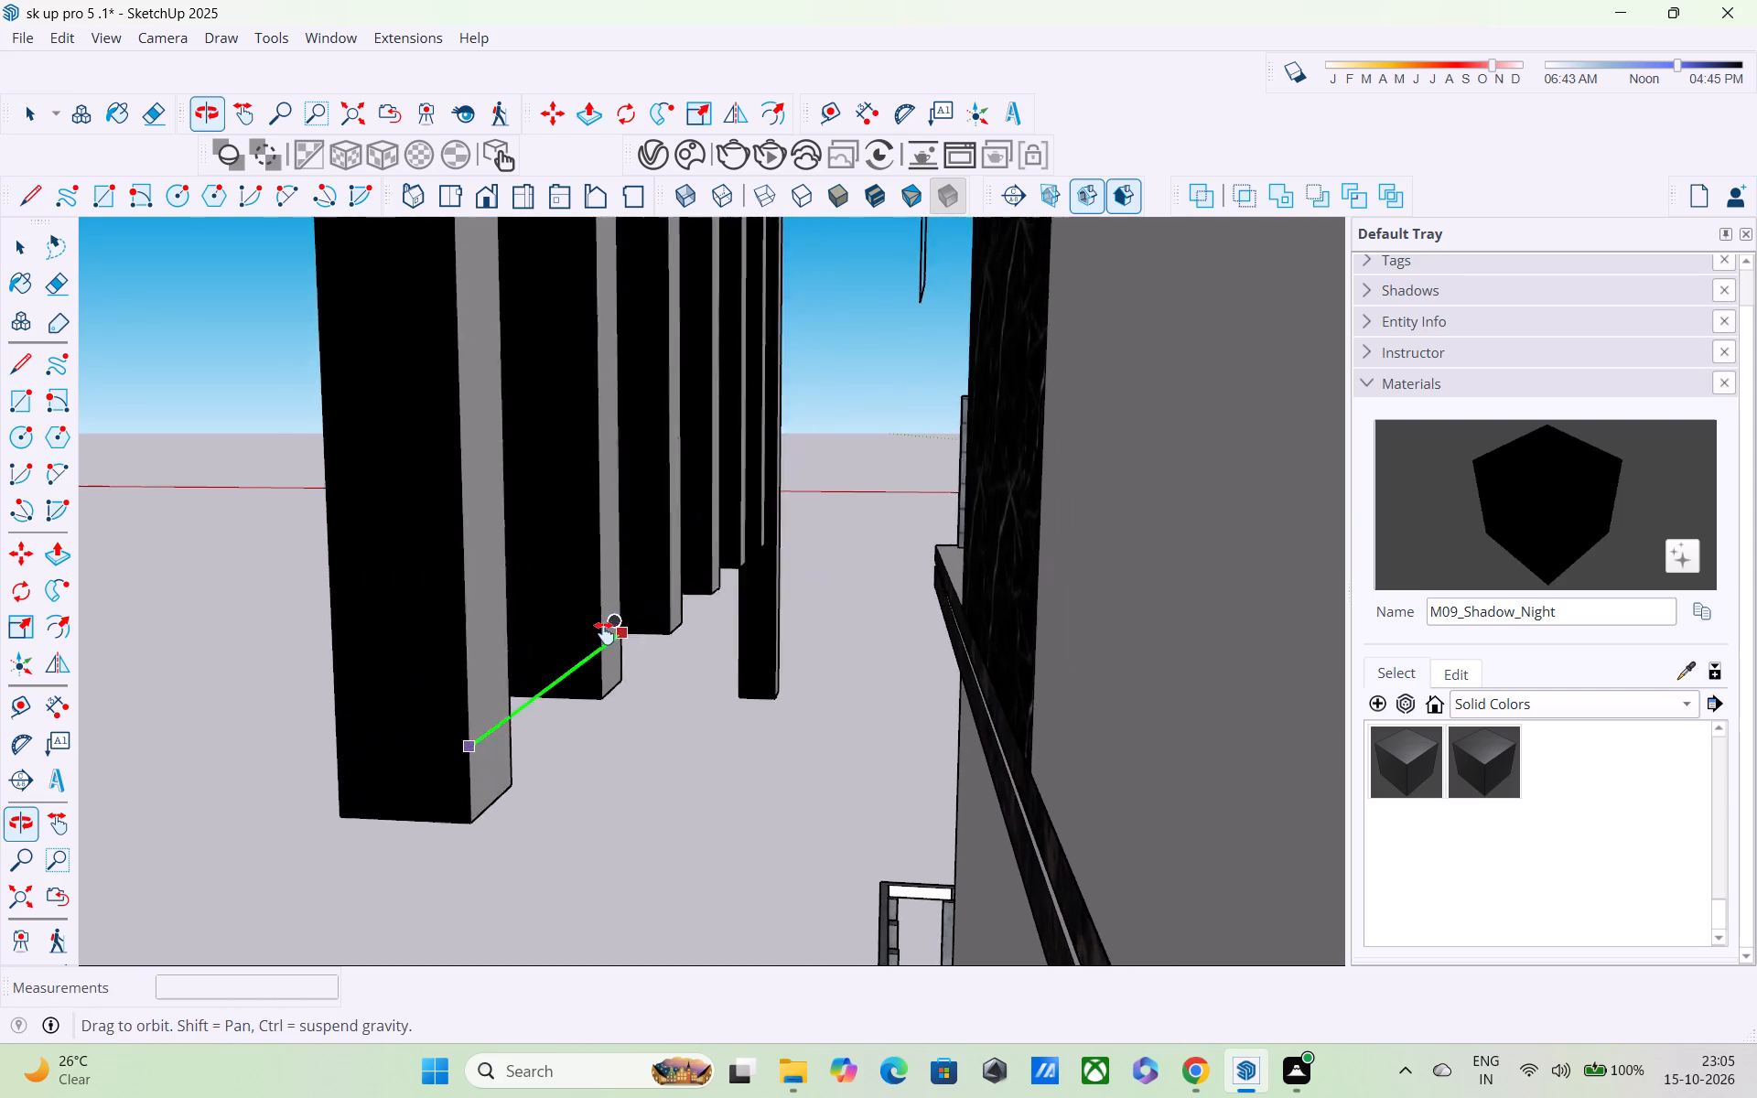
middle_click_drag(604, 633, 543, 688, "shift")
middle_click_drag(682, 555, 552, 725, "shift")
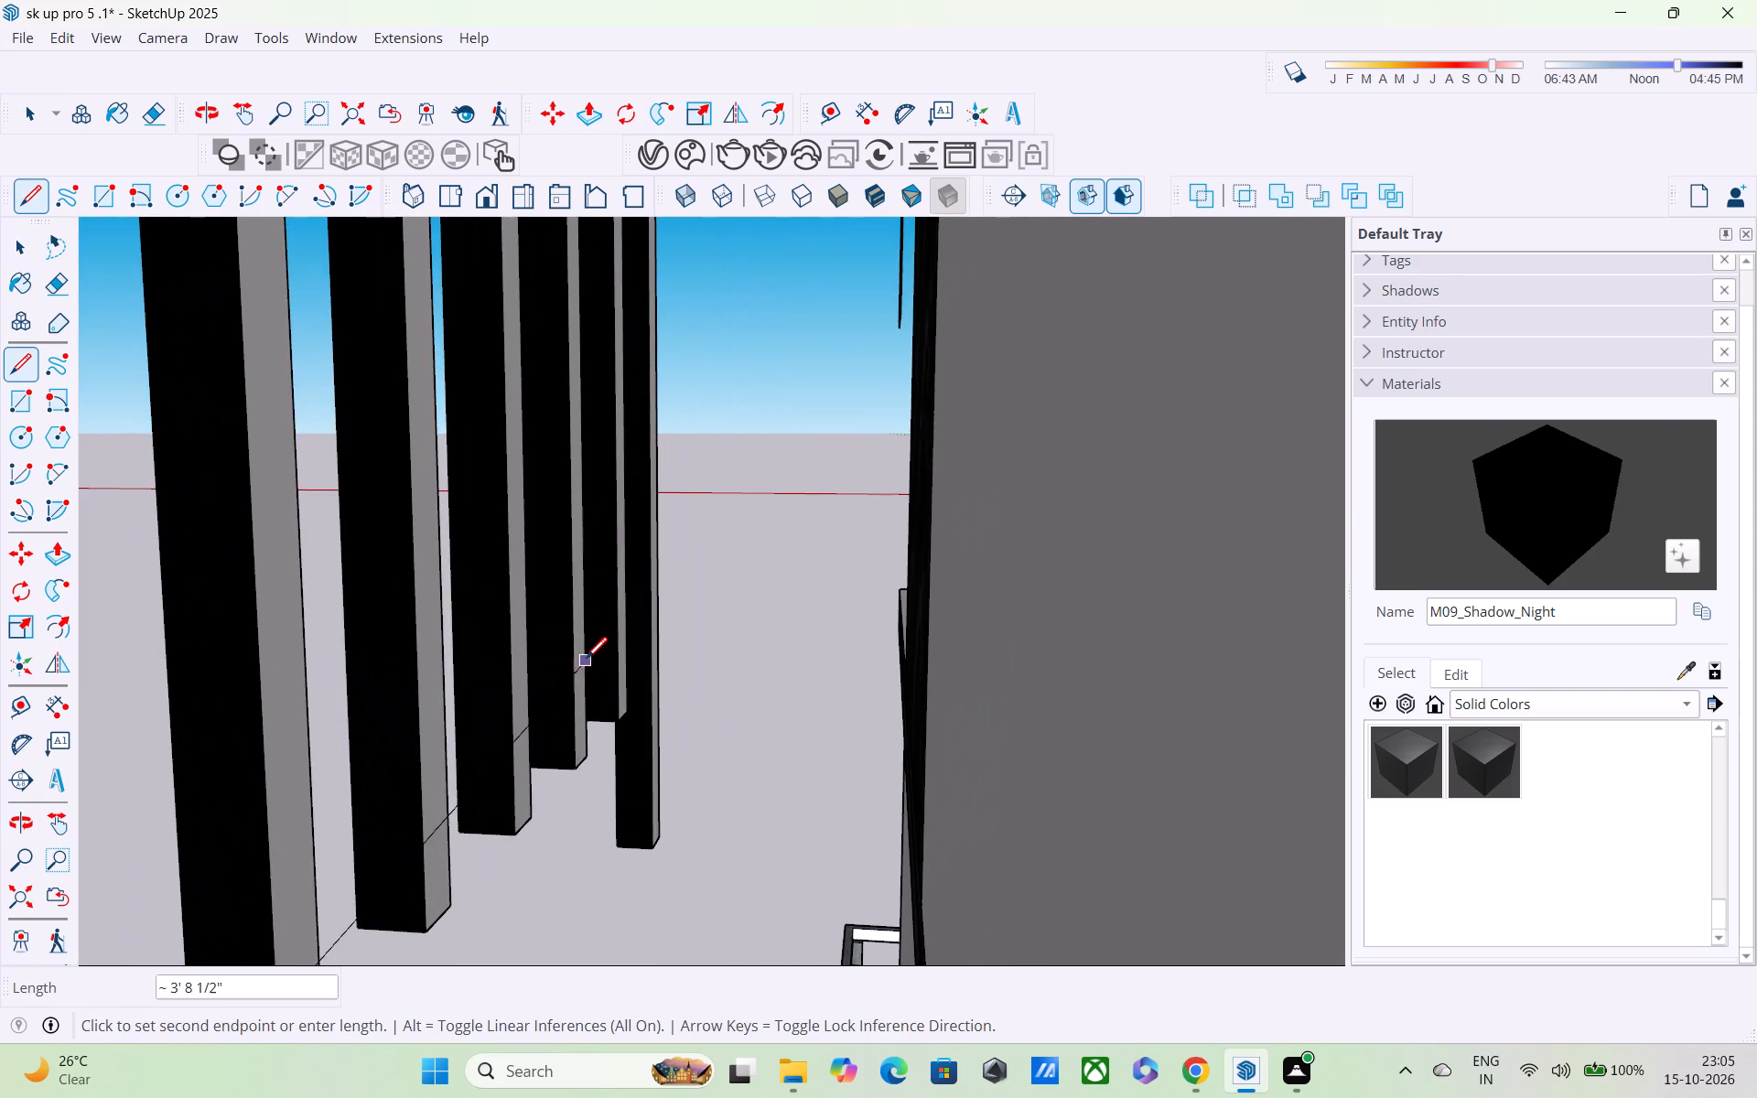
scroll(597, 653, "up", 2)
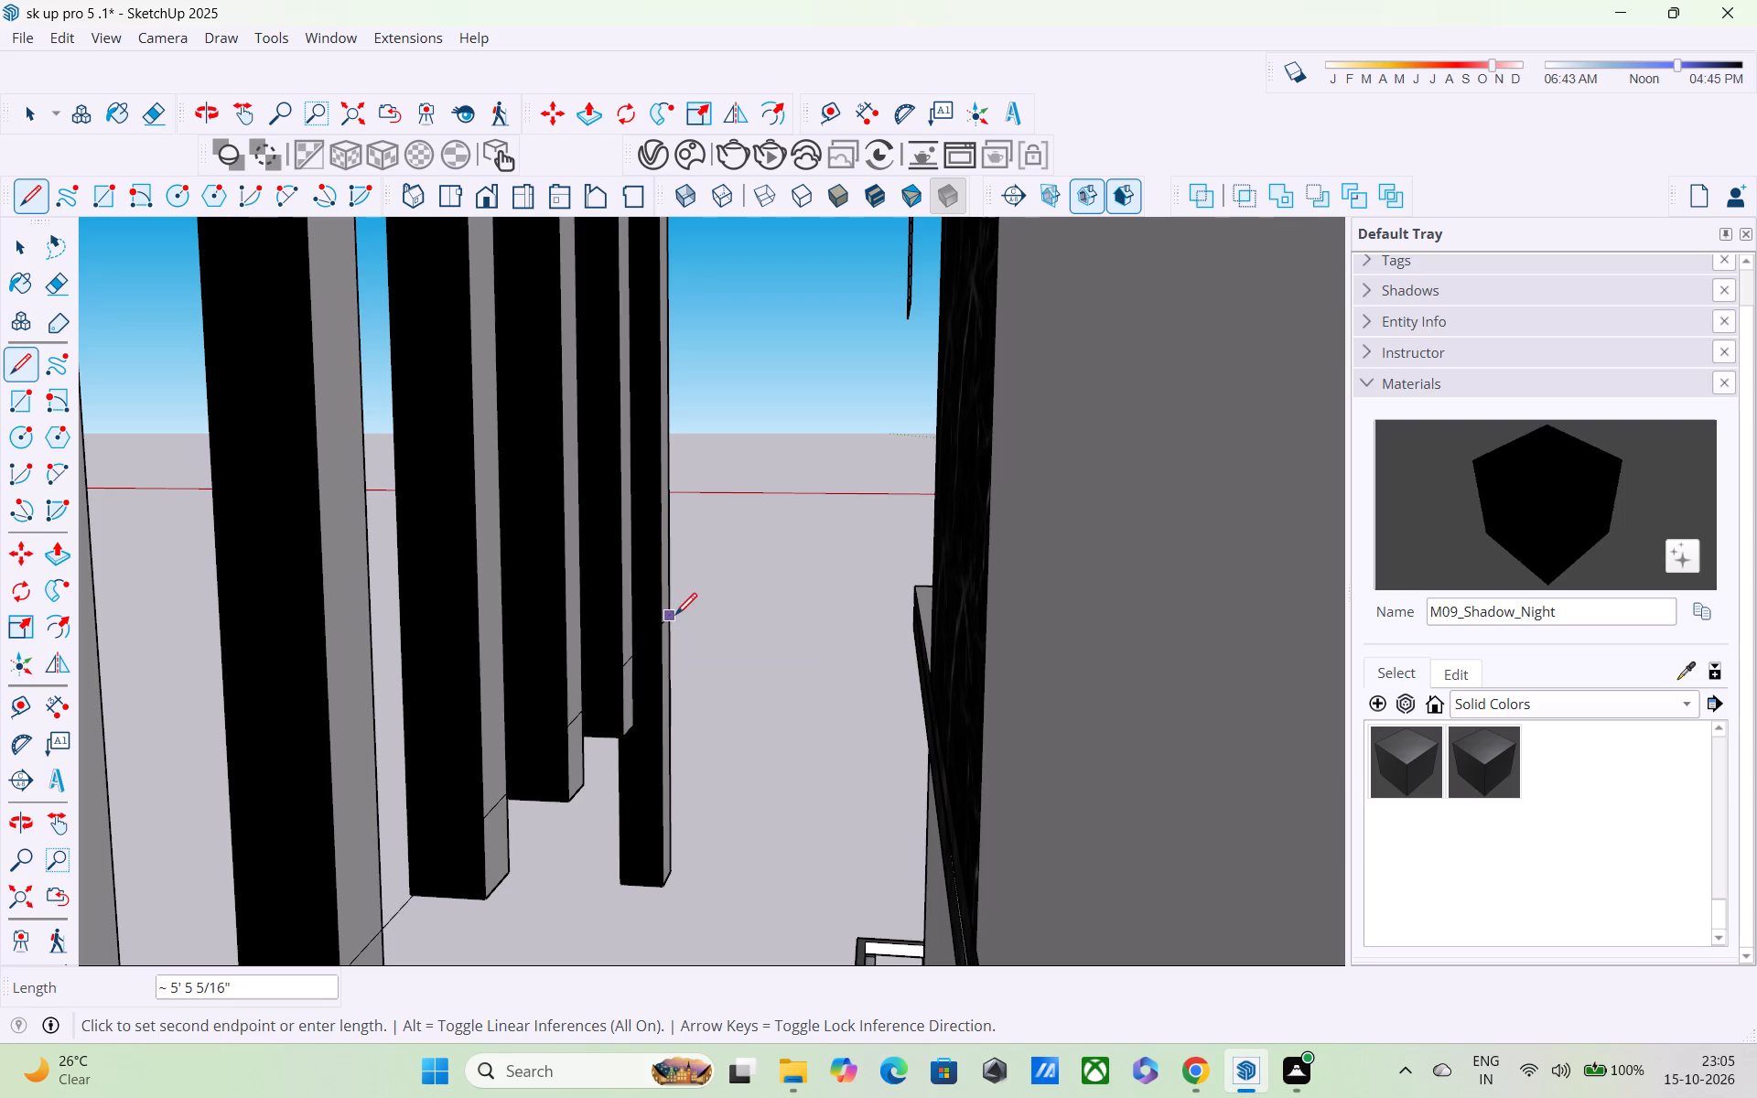
middle_click_drag(673, 617, 633, 580)
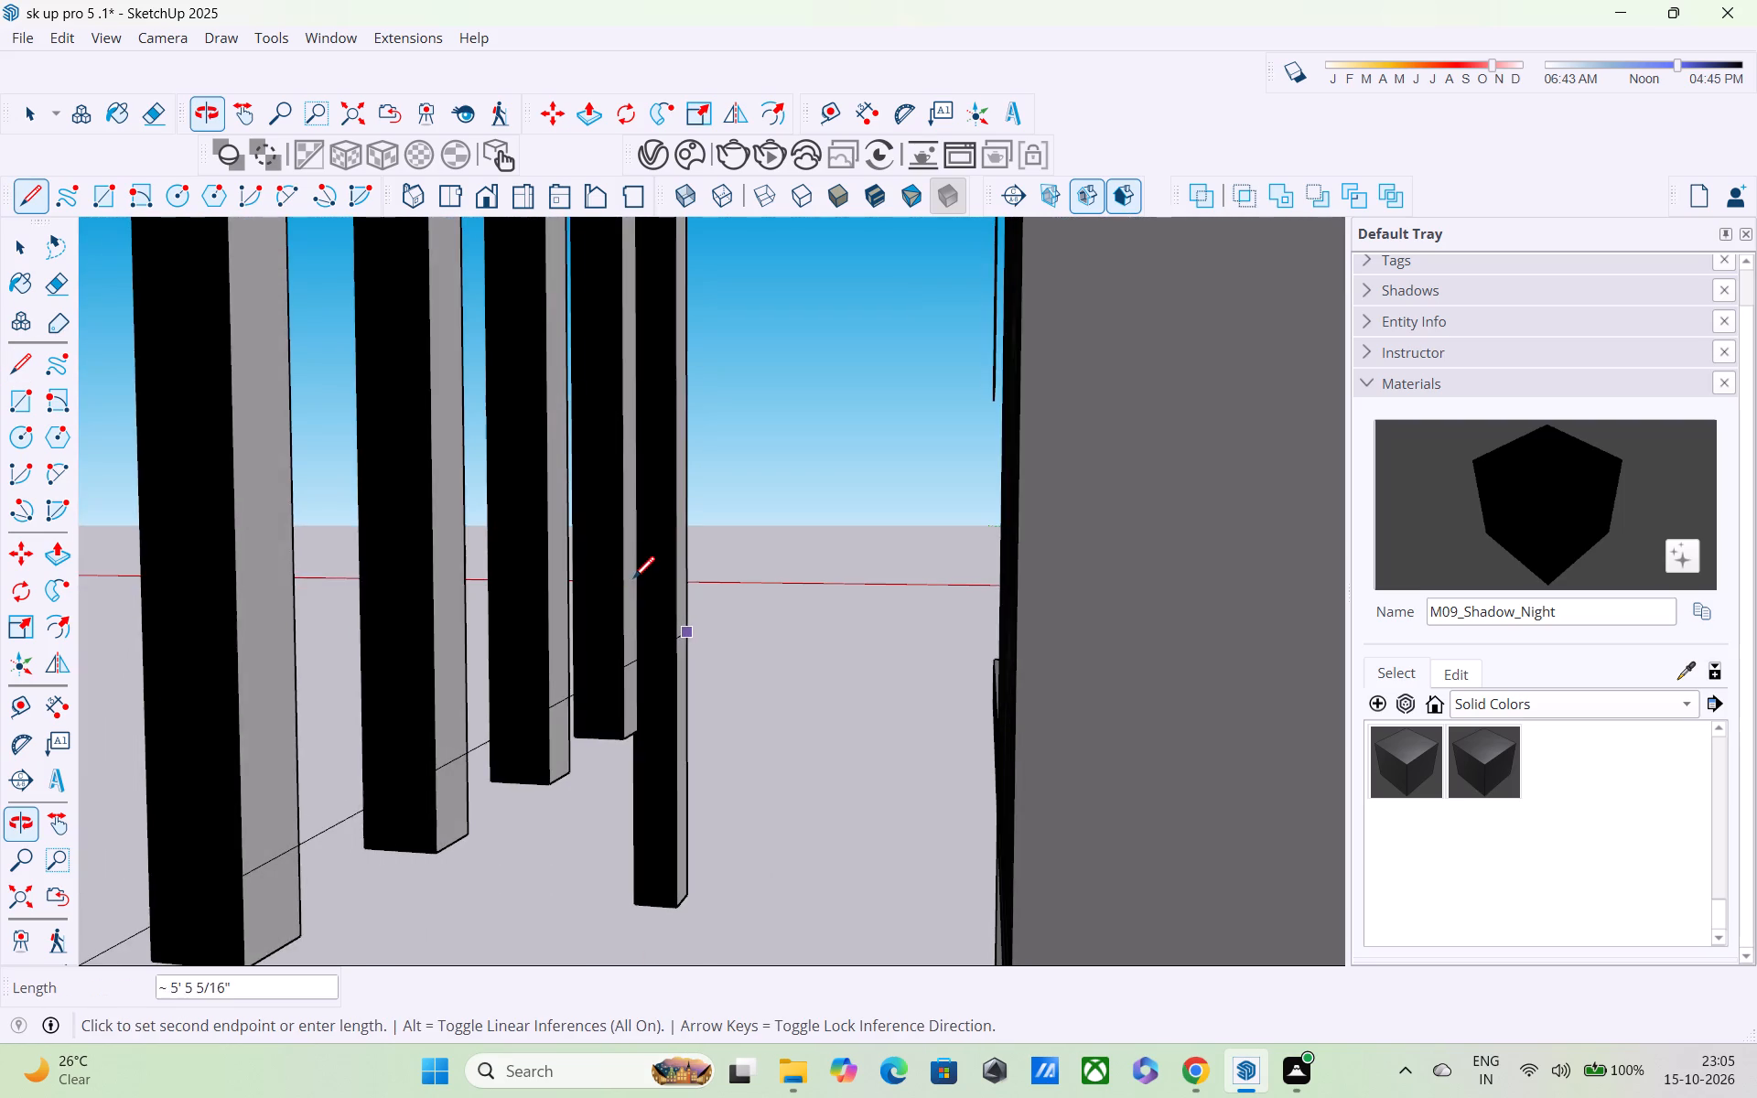
scroll(634, 581, "up", 3)
scroll(706, 622, "up", 3)
scroll(707, 623, "down", 4)
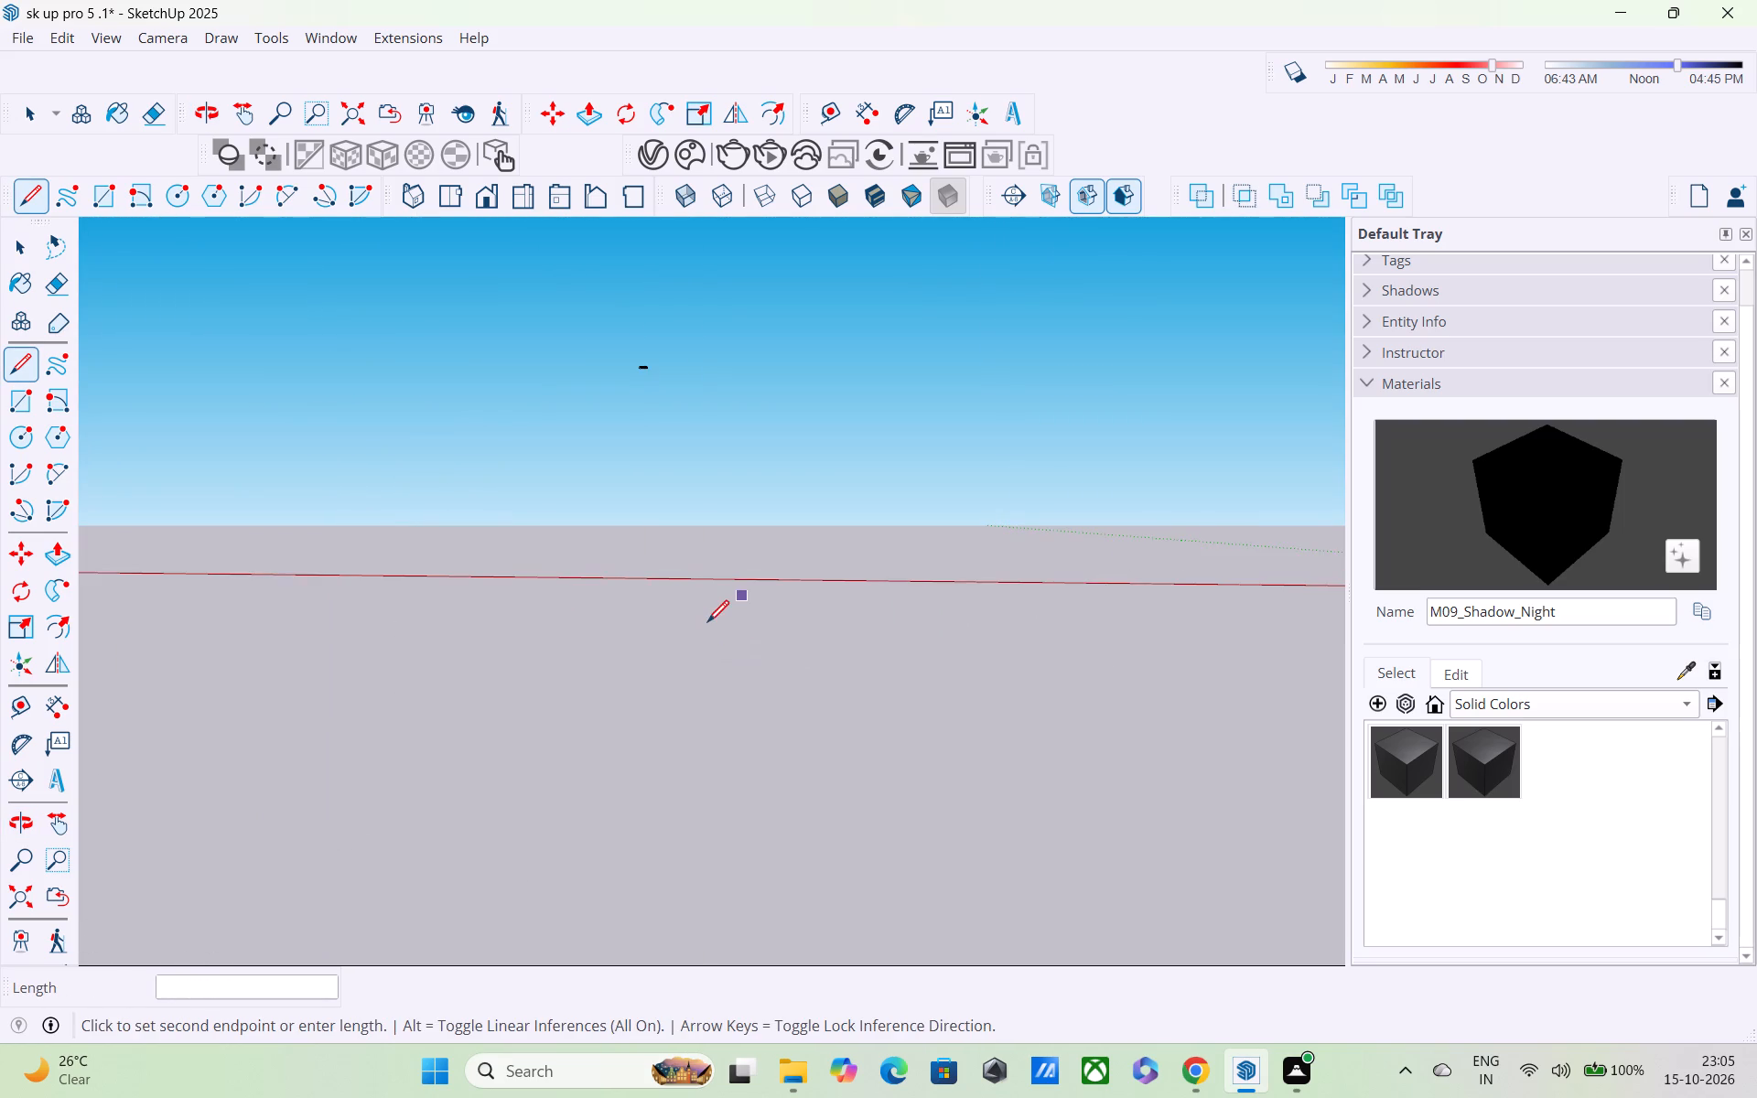
scroll(707, 624, "down", 13)
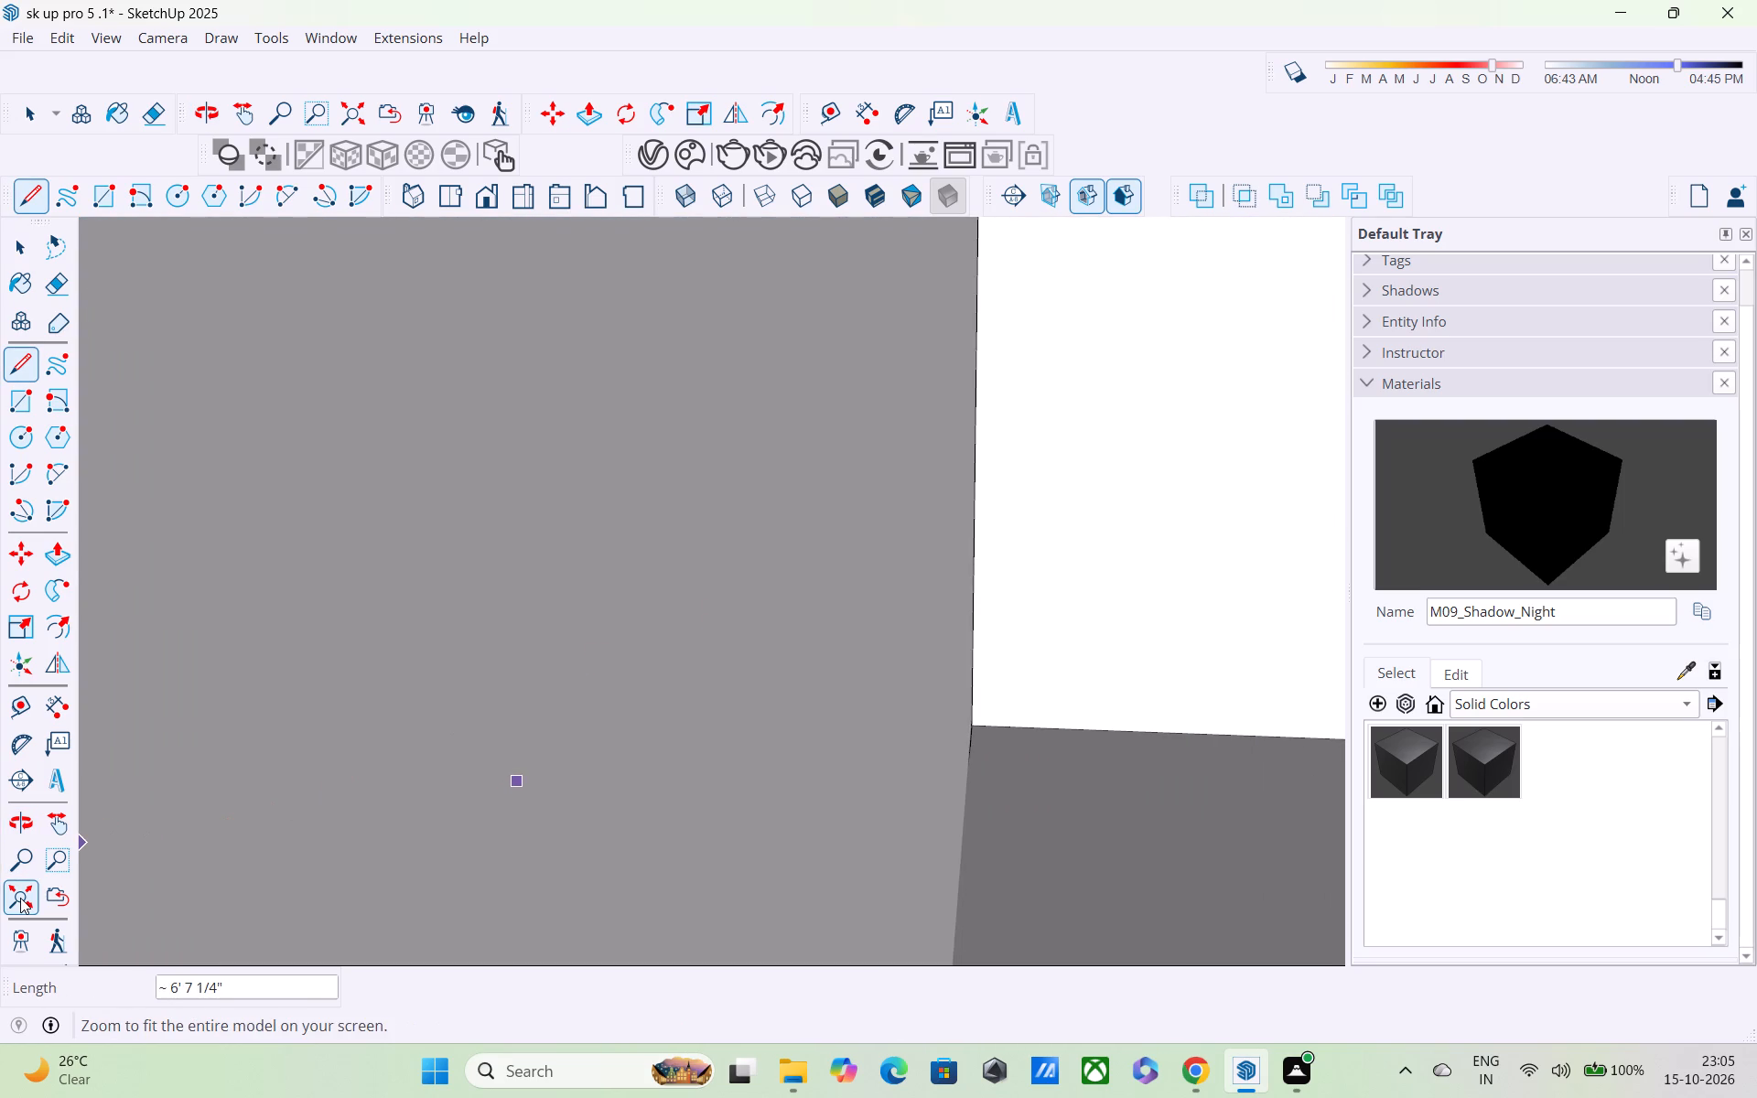
left_click(20, 898)
scroll(722, 567, "up", 3)
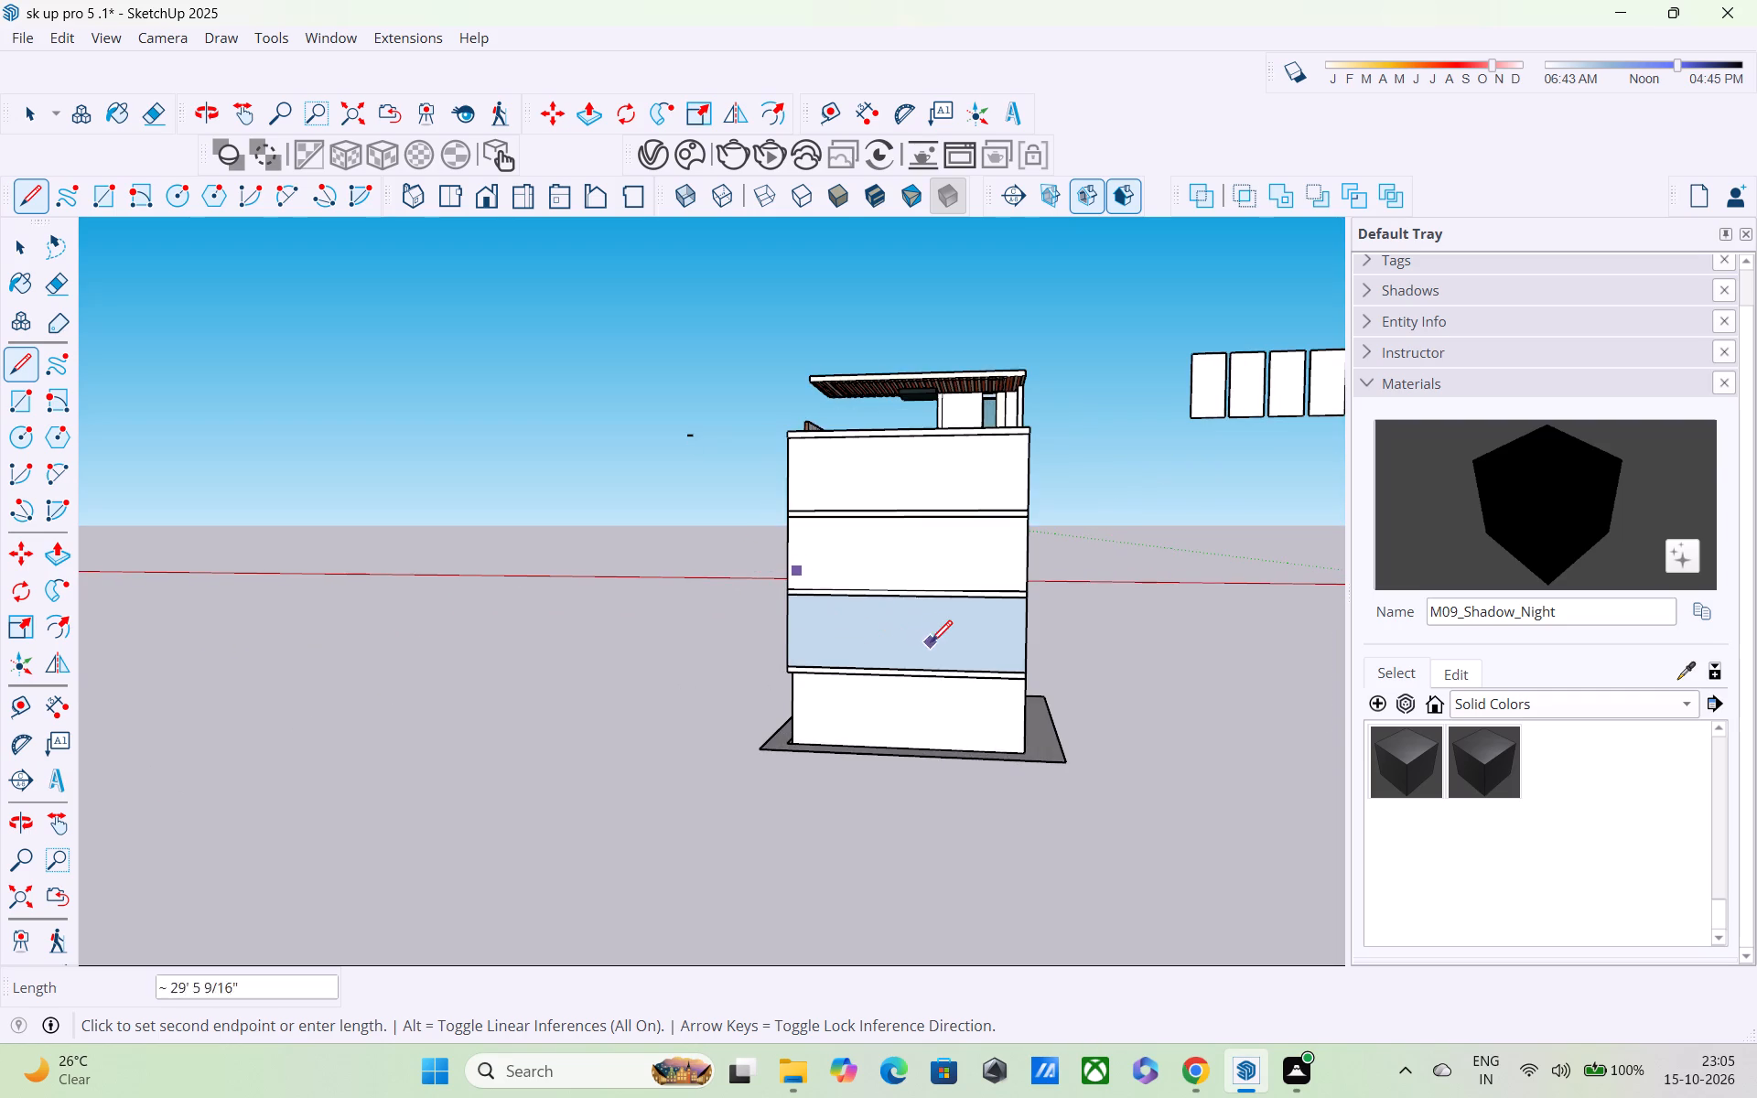
scroll(917, 619, "down", 1)
middle_click_drag(842, 559, 966, 616)
scroll(853, 614, "up", 4)
scroll(804, 544, "up", 9)
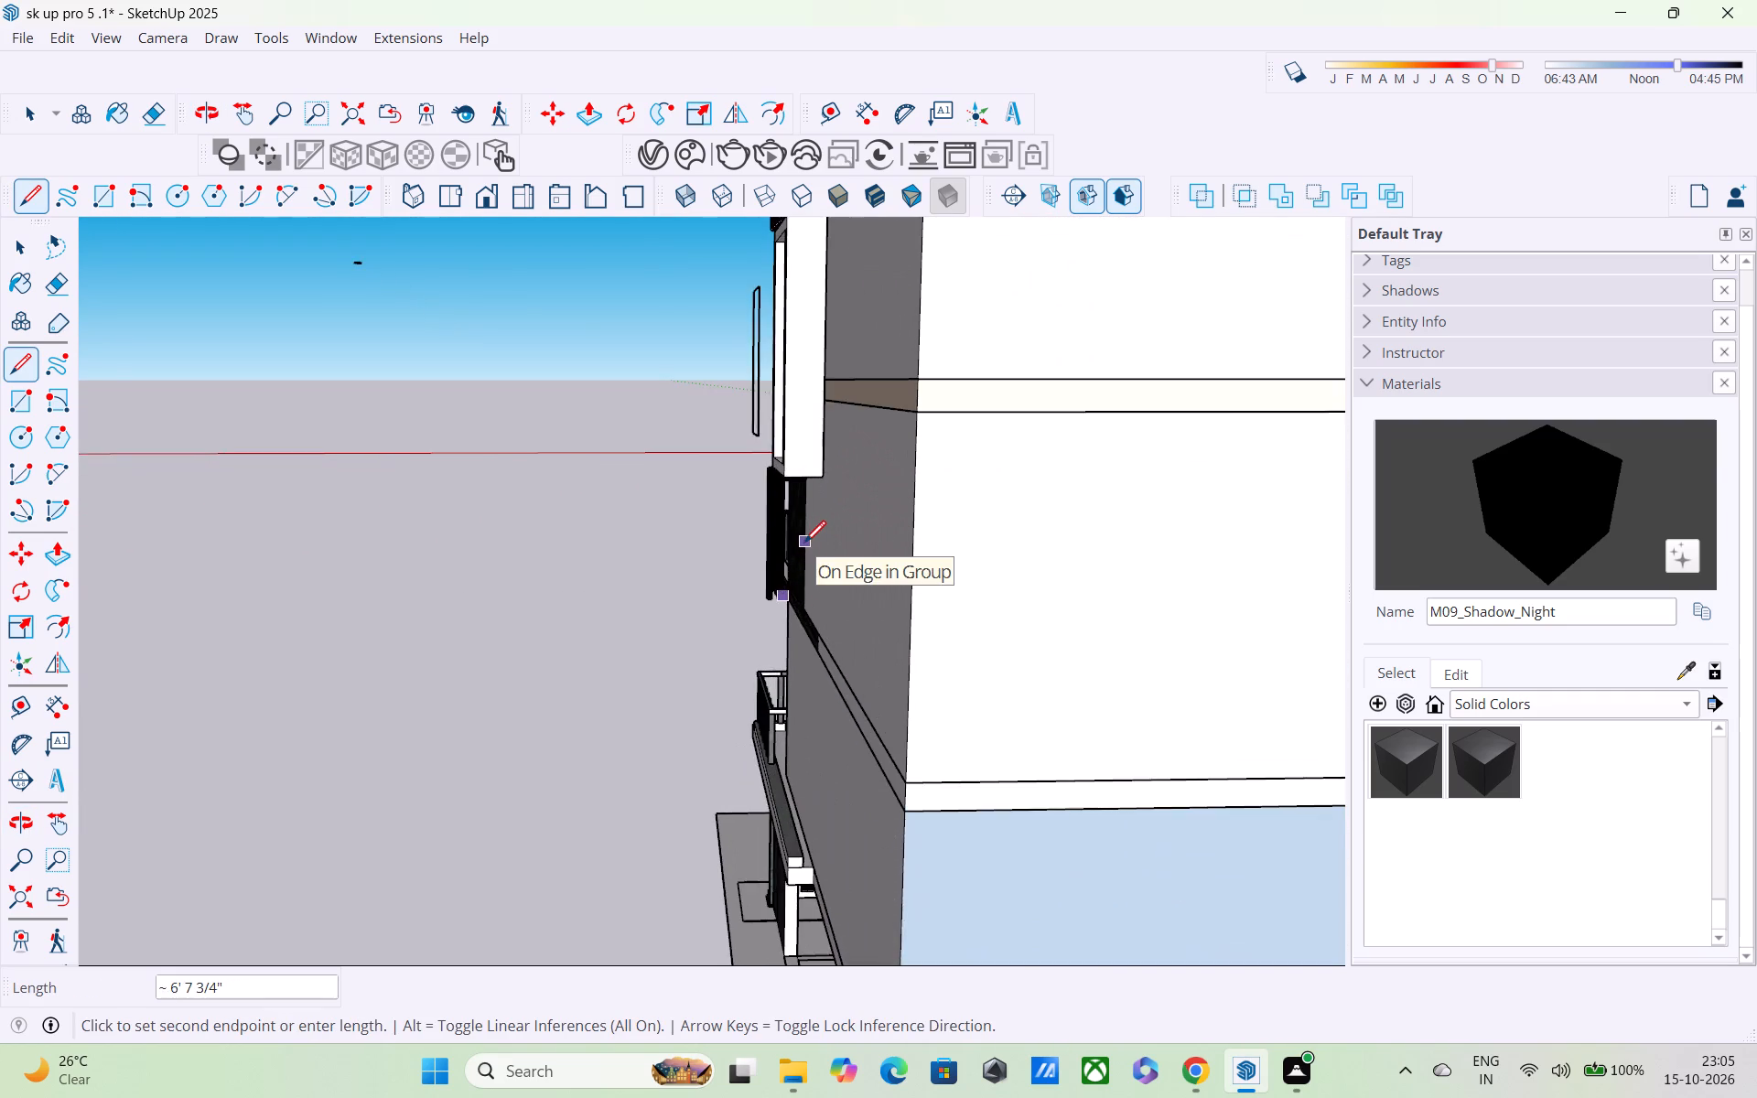
middle_click_drag(802, 544, 726, 553)
scroll(725, 553, "up", 4)
middle_click_drag(642, 577, 770, 561)
scroll(647, 577, "up", 1)
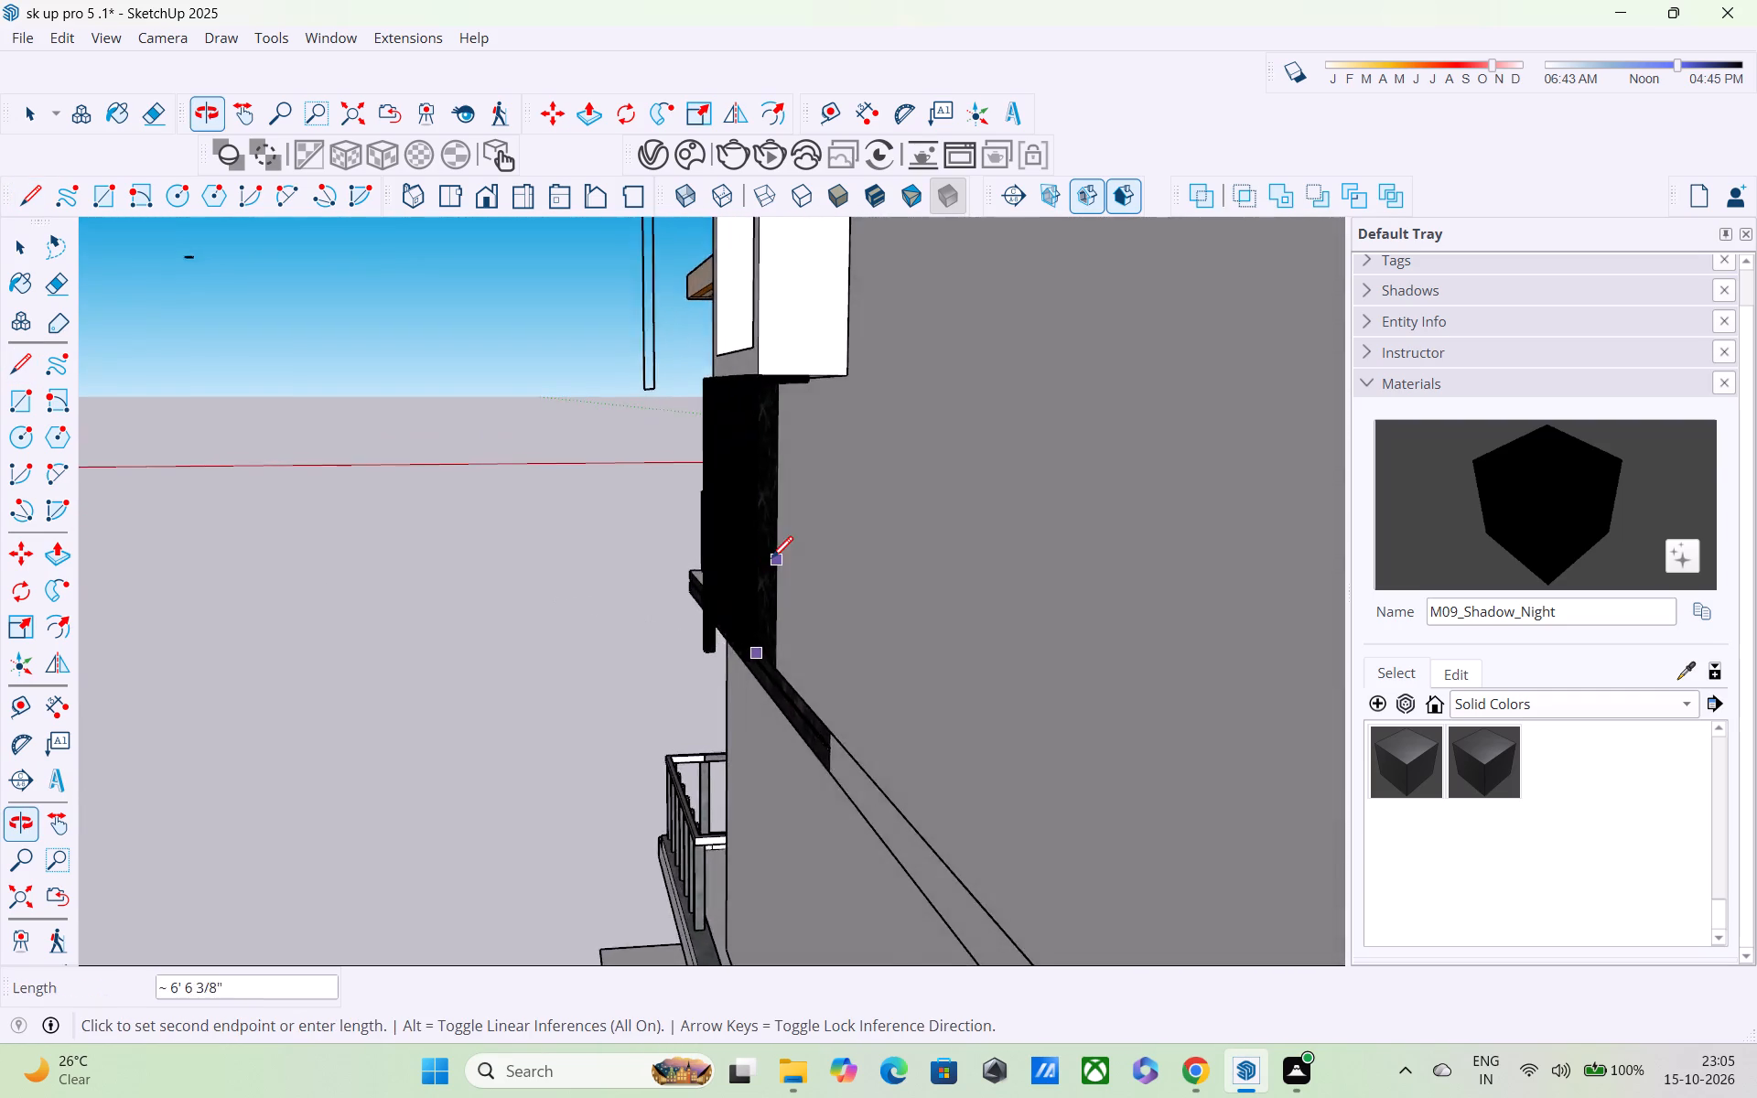
scroll(772, 559, "up", 4)
middle_click_drag(778, 564, 704, 597)
scroll(706, 597, "up", 4)
scroll(631, 615, "down", 4)
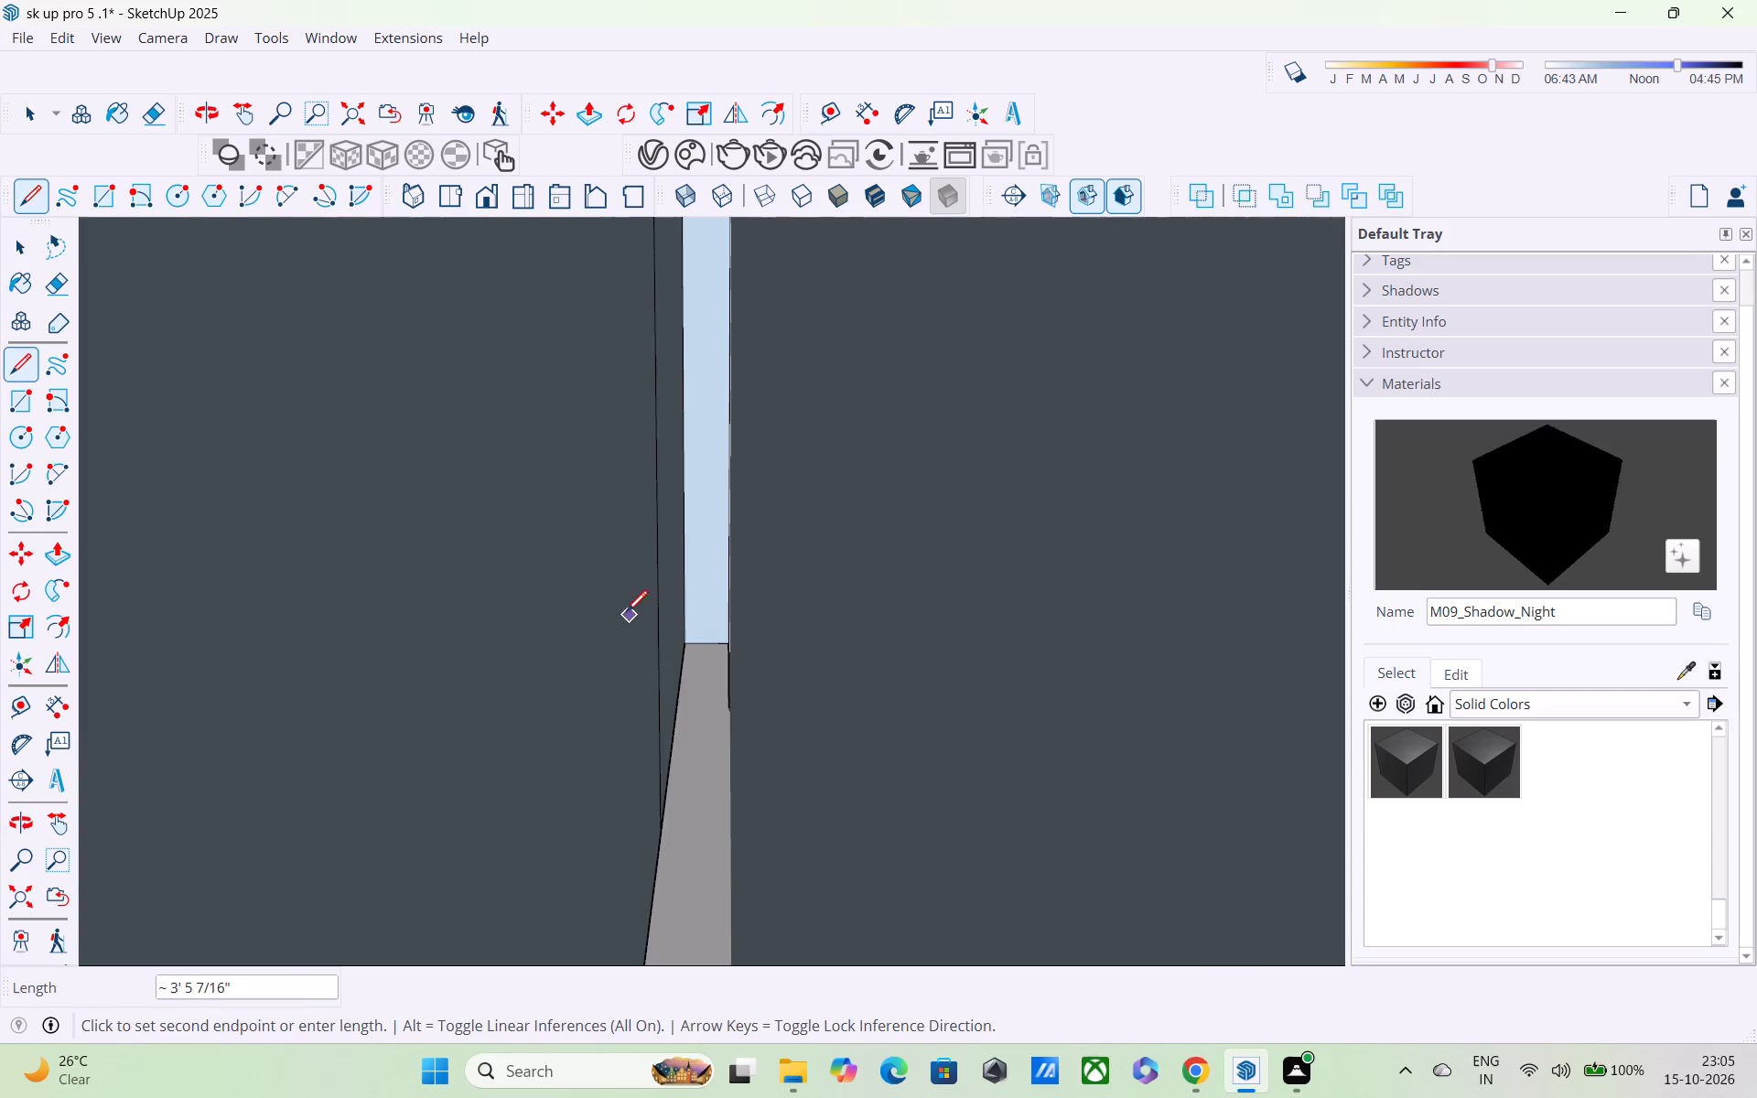
scroll(630, 596, "down", 4)
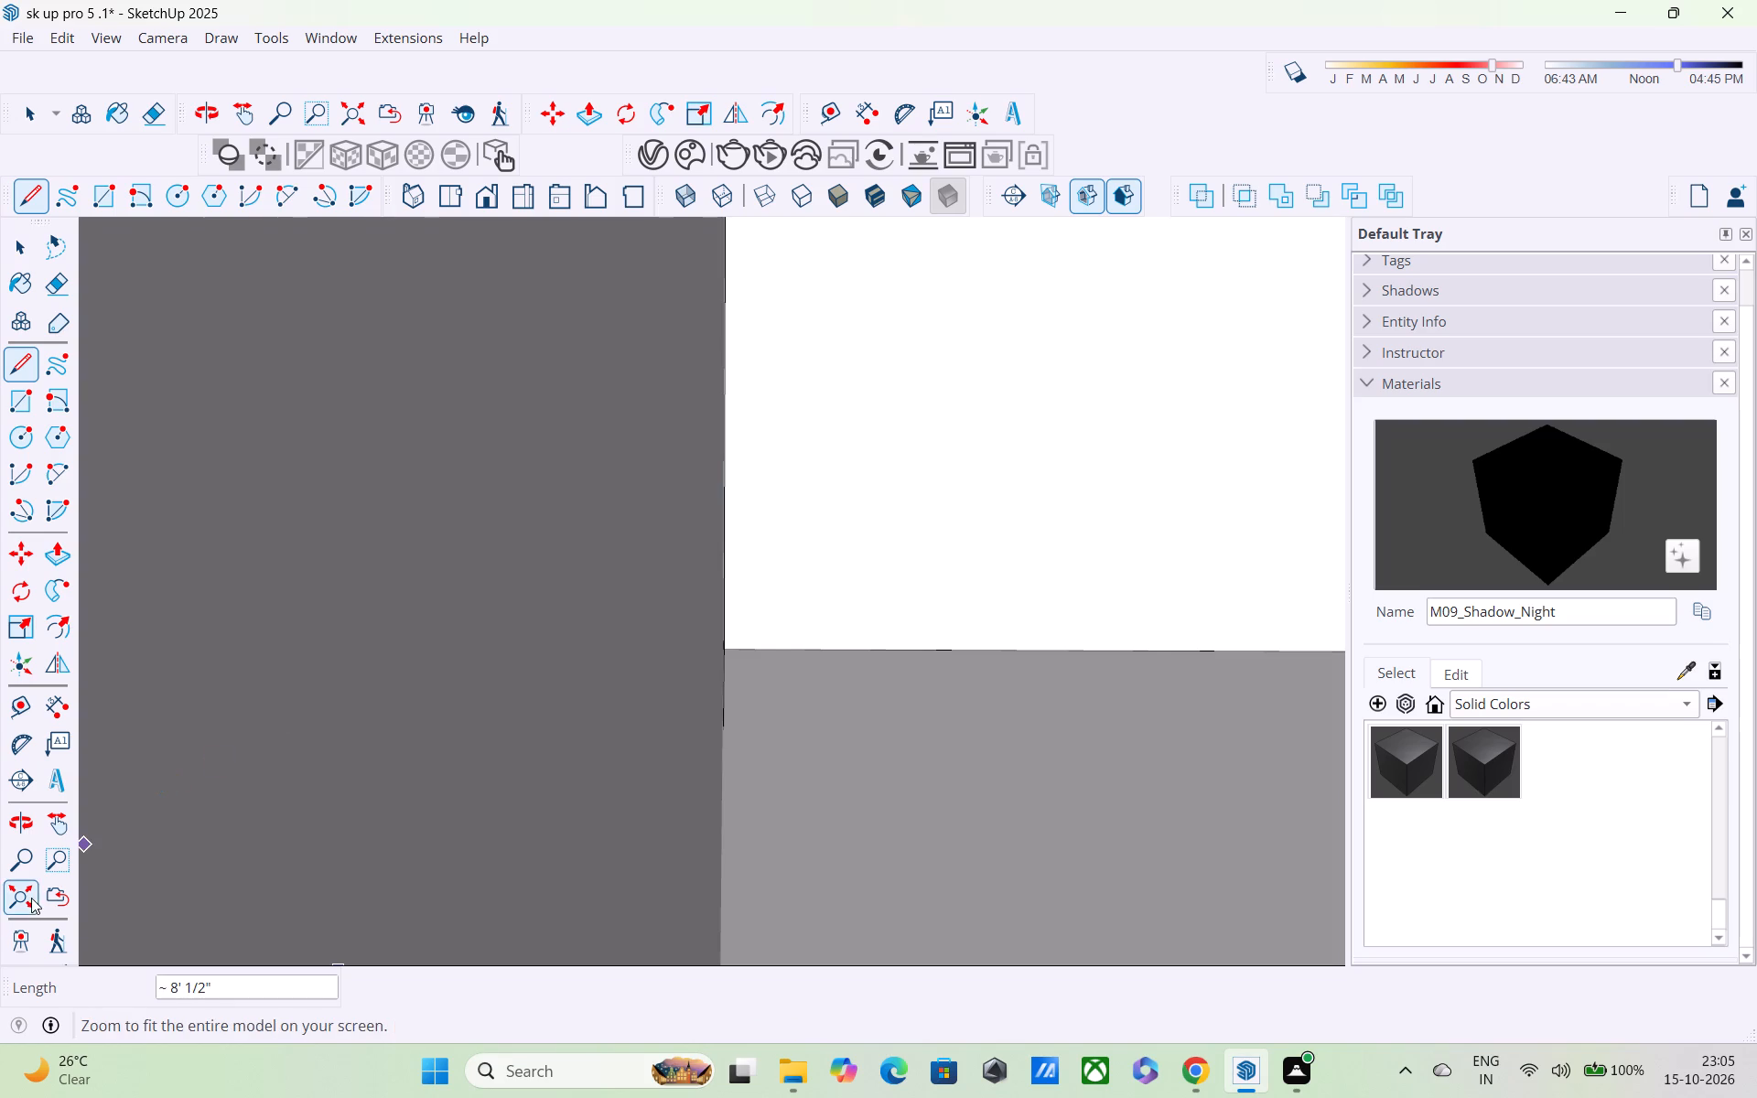
left_click(31, 898)
scroll(762, 480, "up", 10)
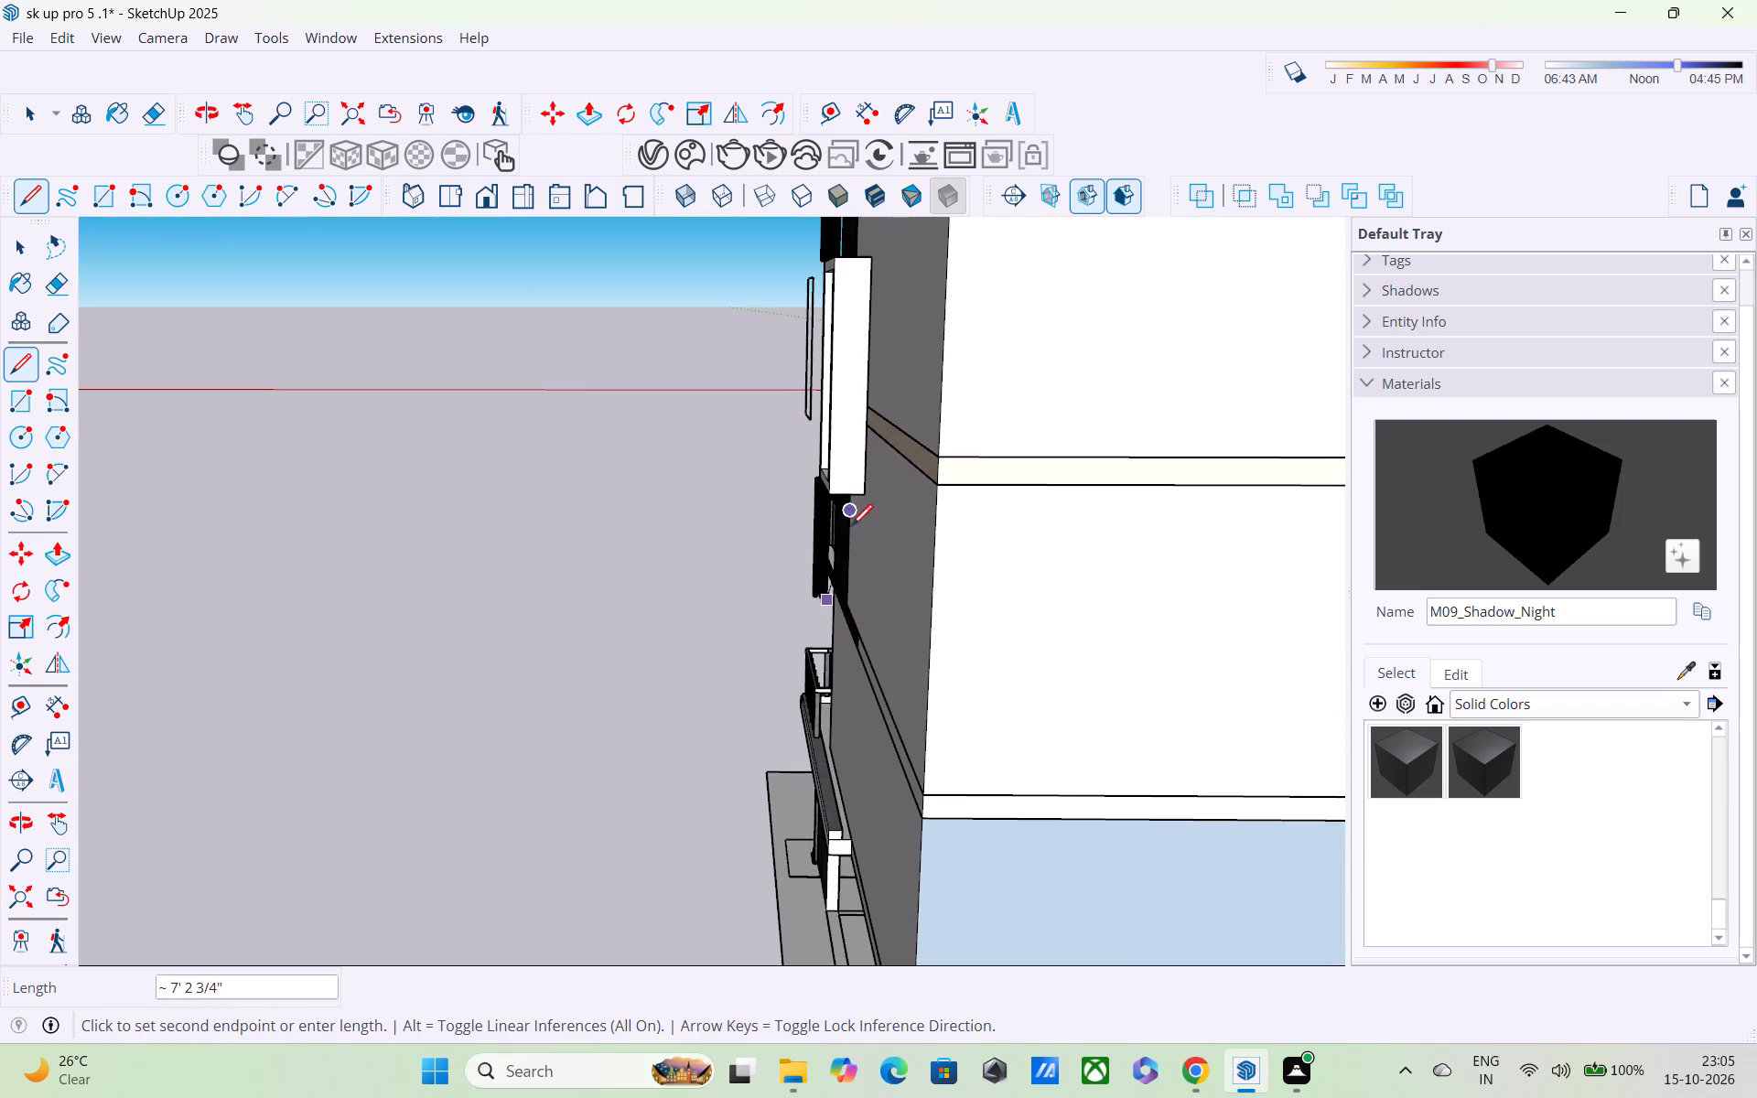
middle_click_drag(851, 531, 796, 490)
scroll(851, 531, "up", 10)
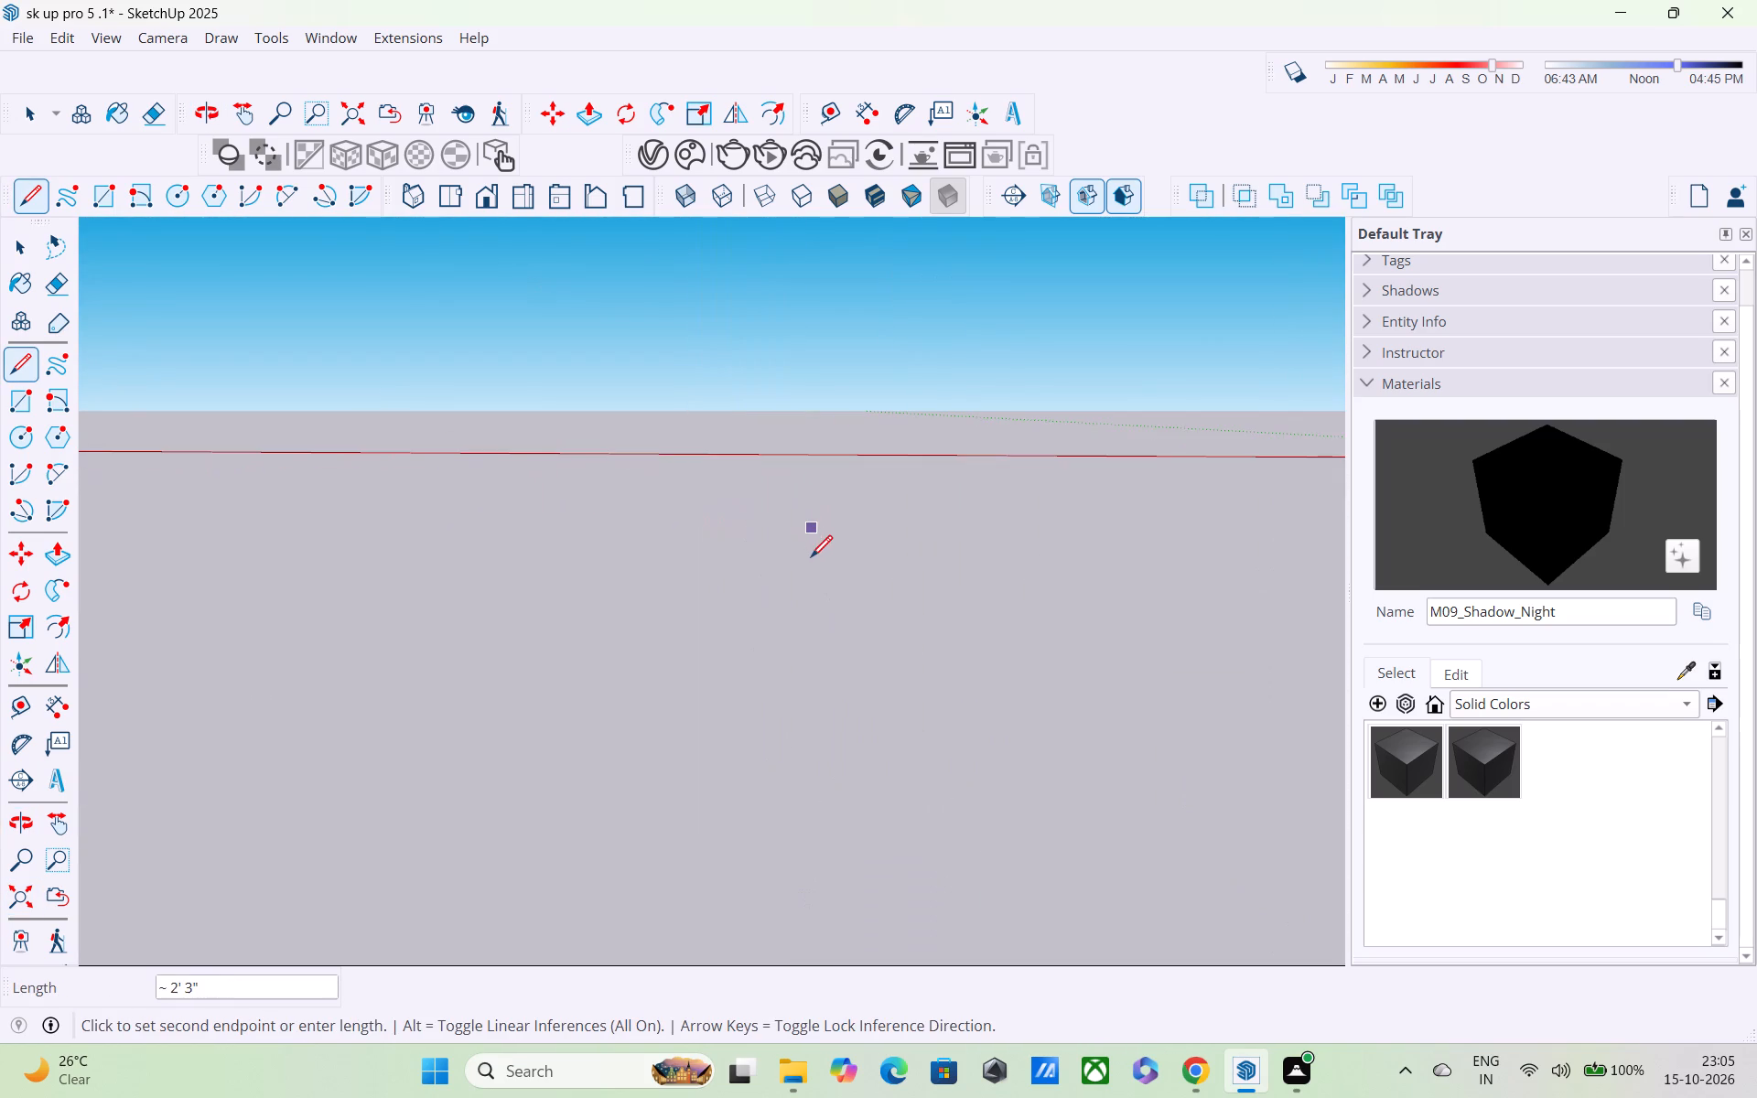
scroll(811, 560, "down", 5)
scroll(839, 601, "up", 2)
scroll(837, 618, "down", 5)
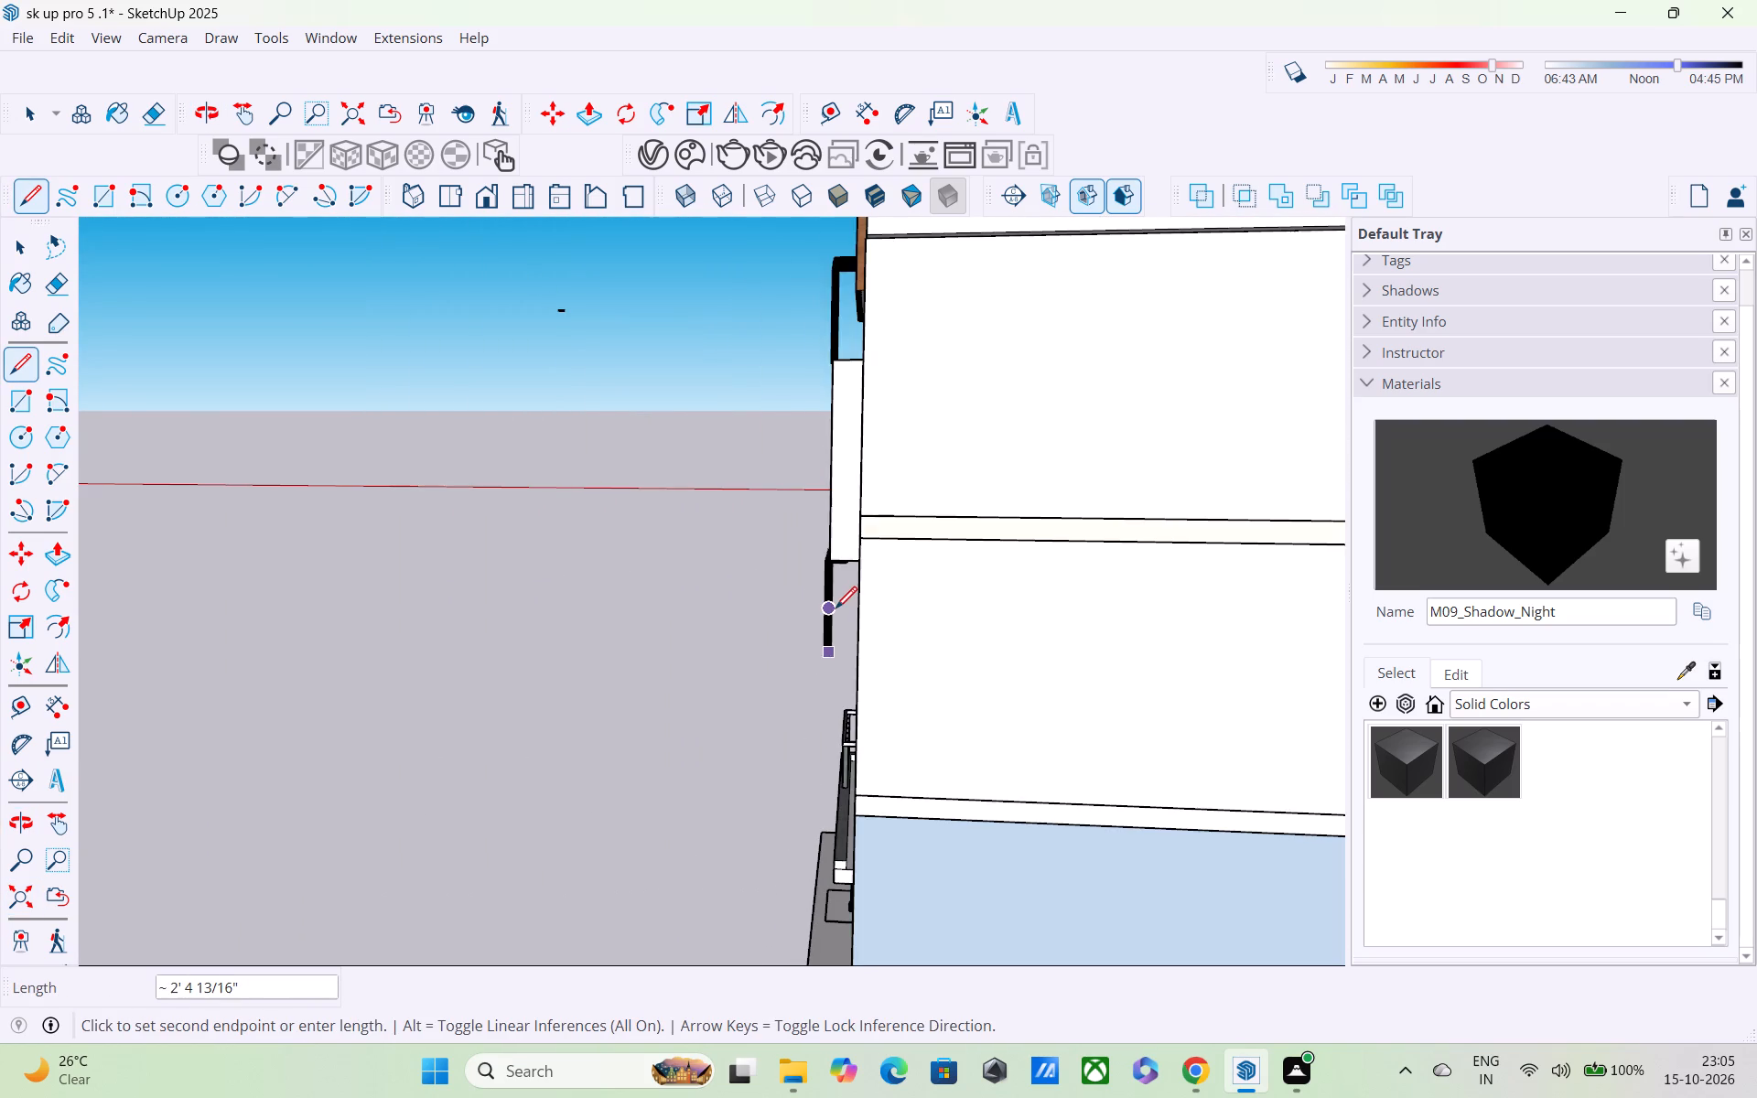
middle_click_drag(835, 608, 836, 598)
scroll(835, 608, "up", 4)
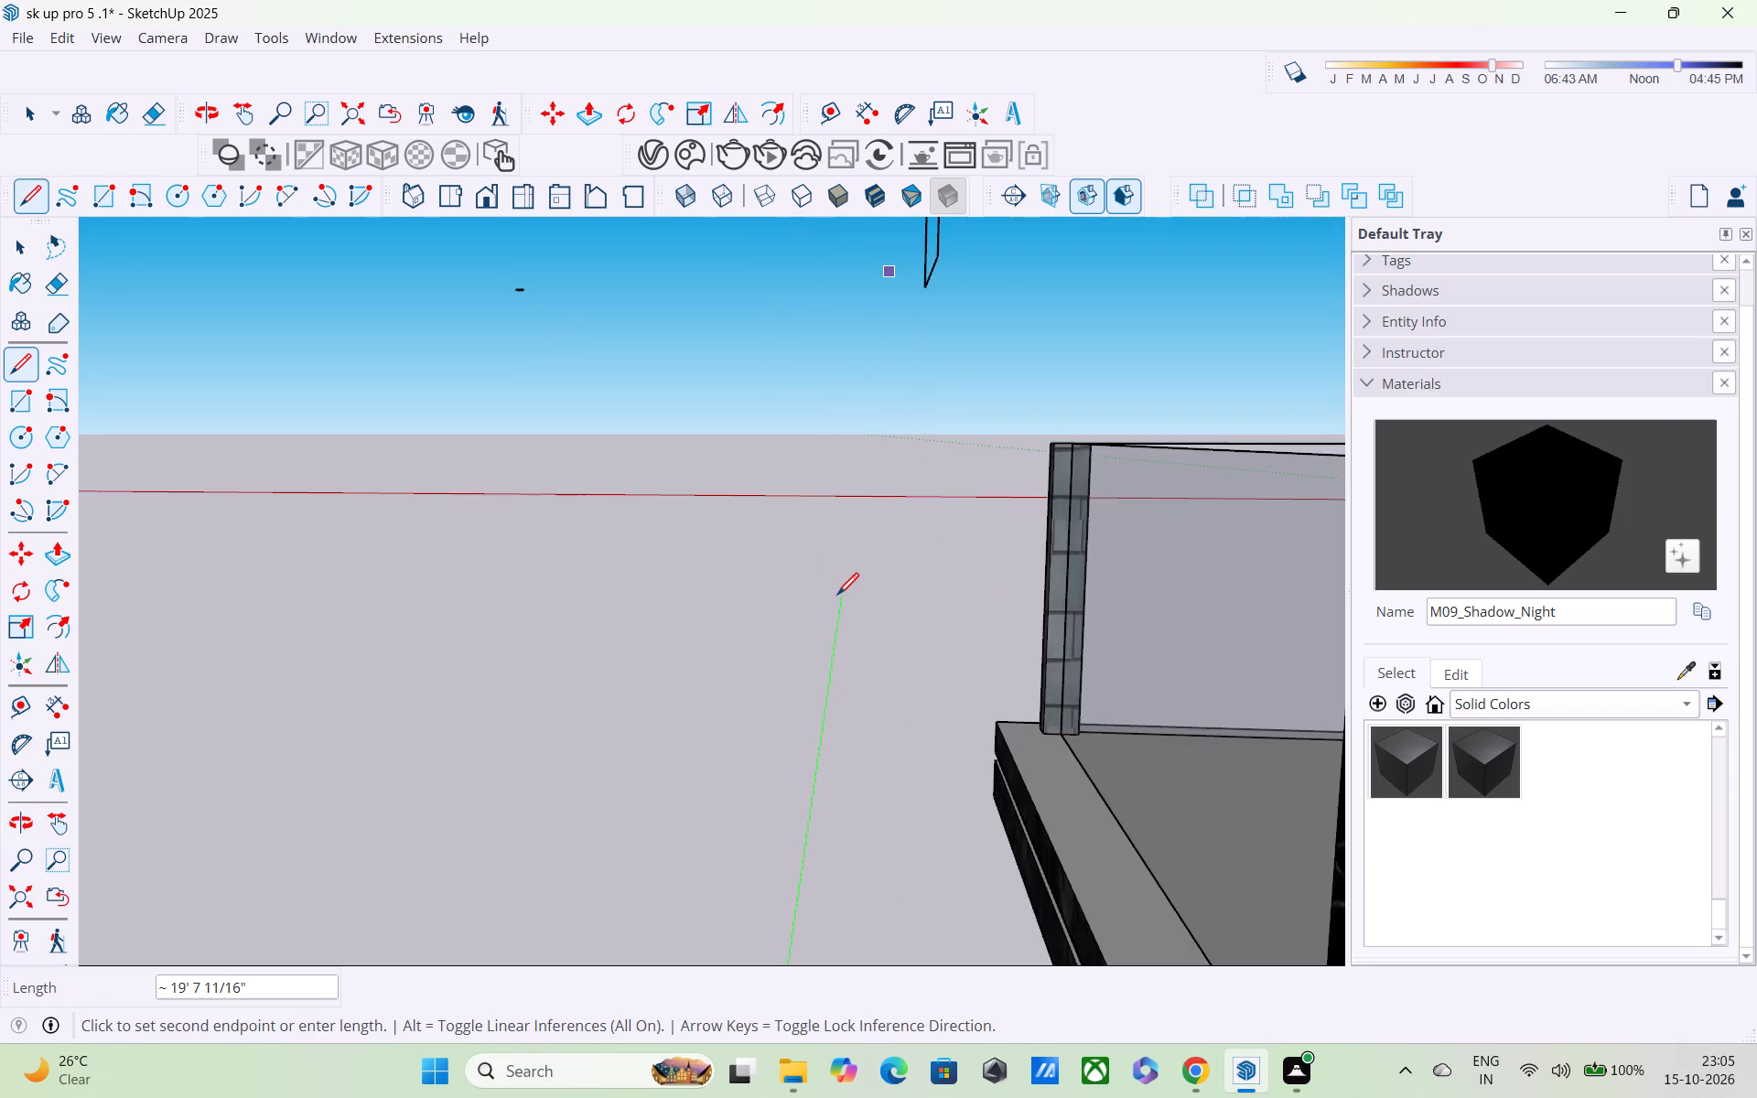
scroll(837, 597, "down", 2)
middle_click(825, 612)
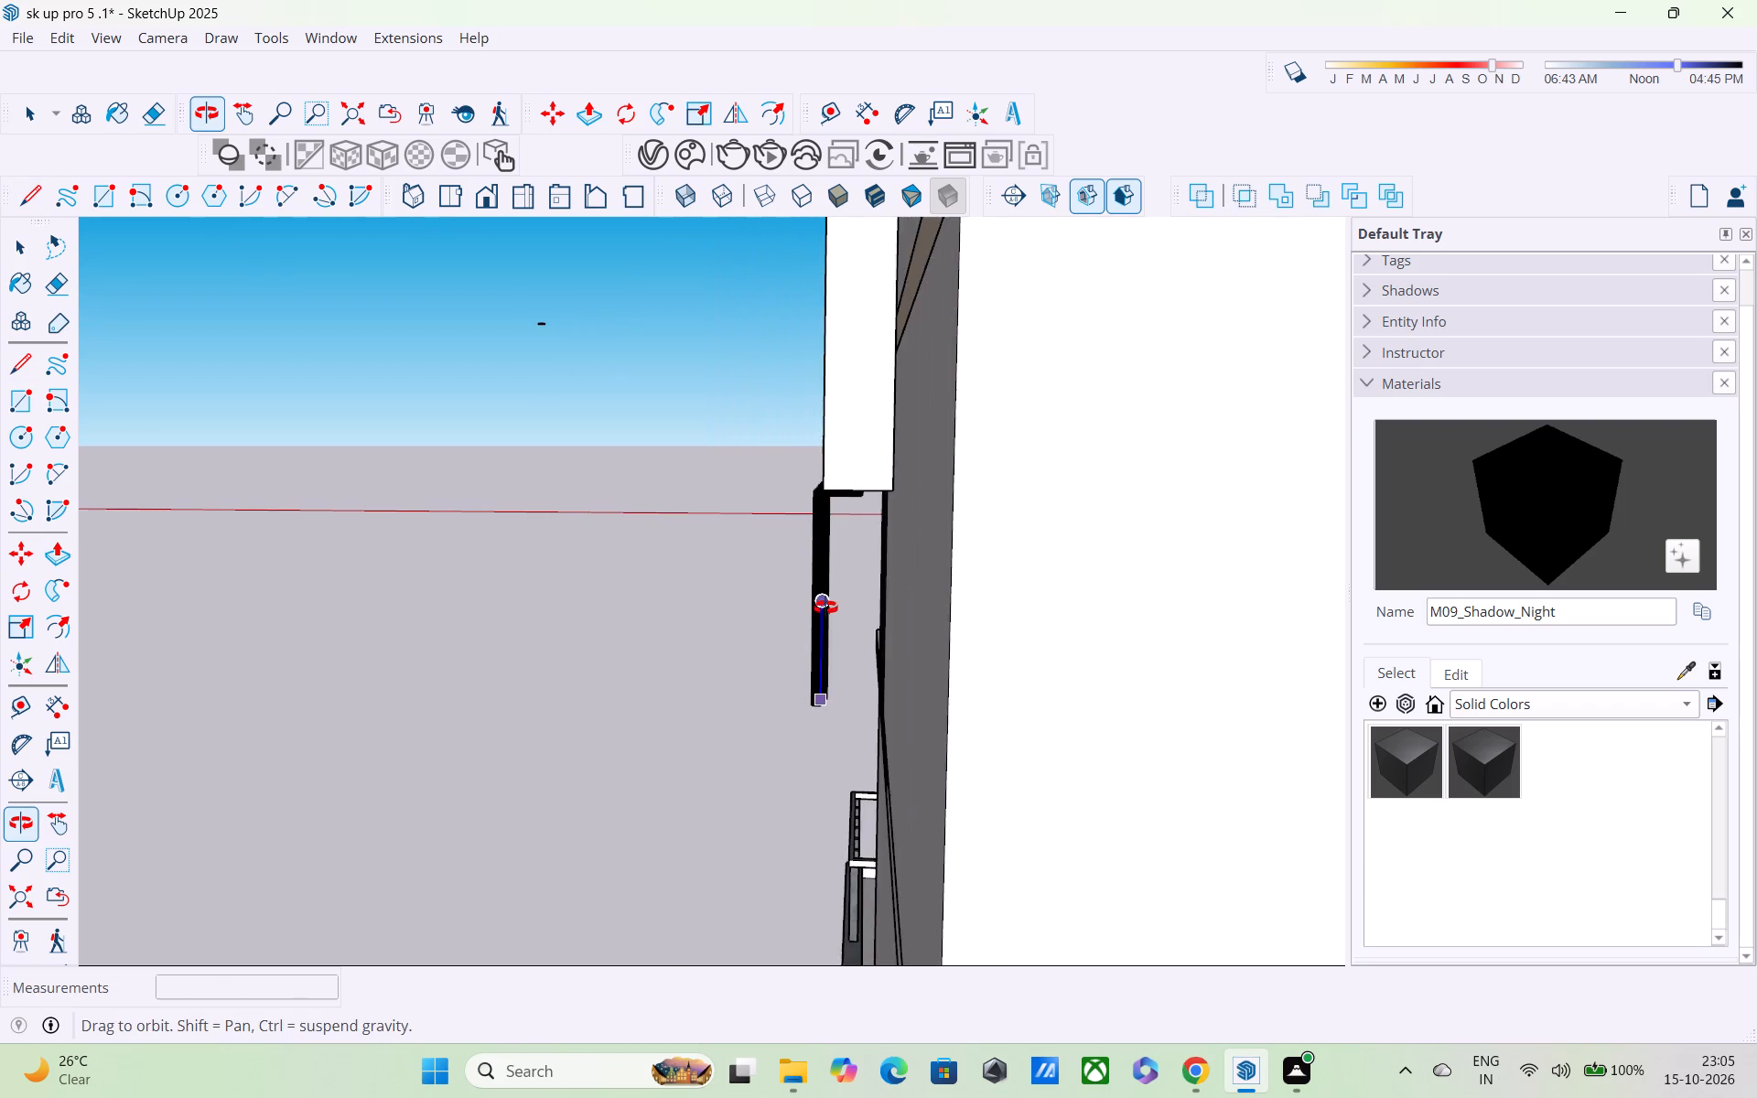
scroll(825, 608, "up", 6)
scroll(851, 623, "down", 2)
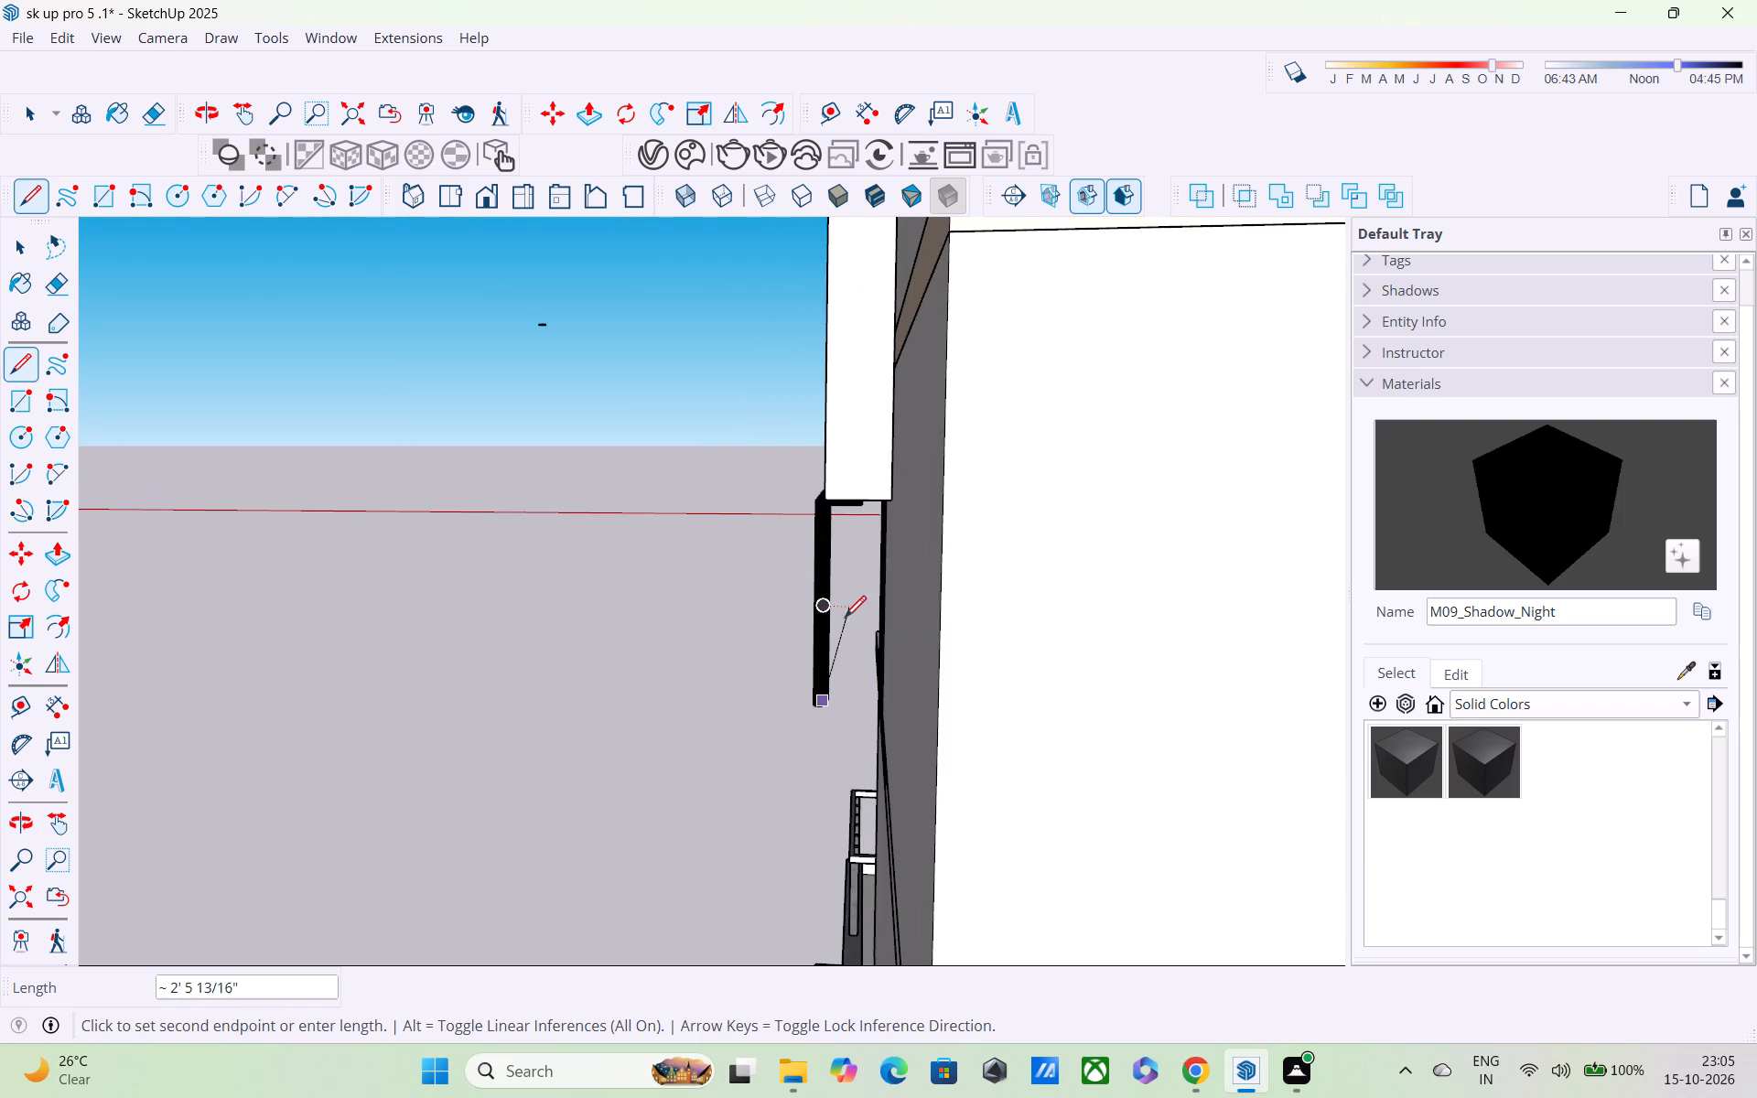
scroll(822, 613, "up", 2)
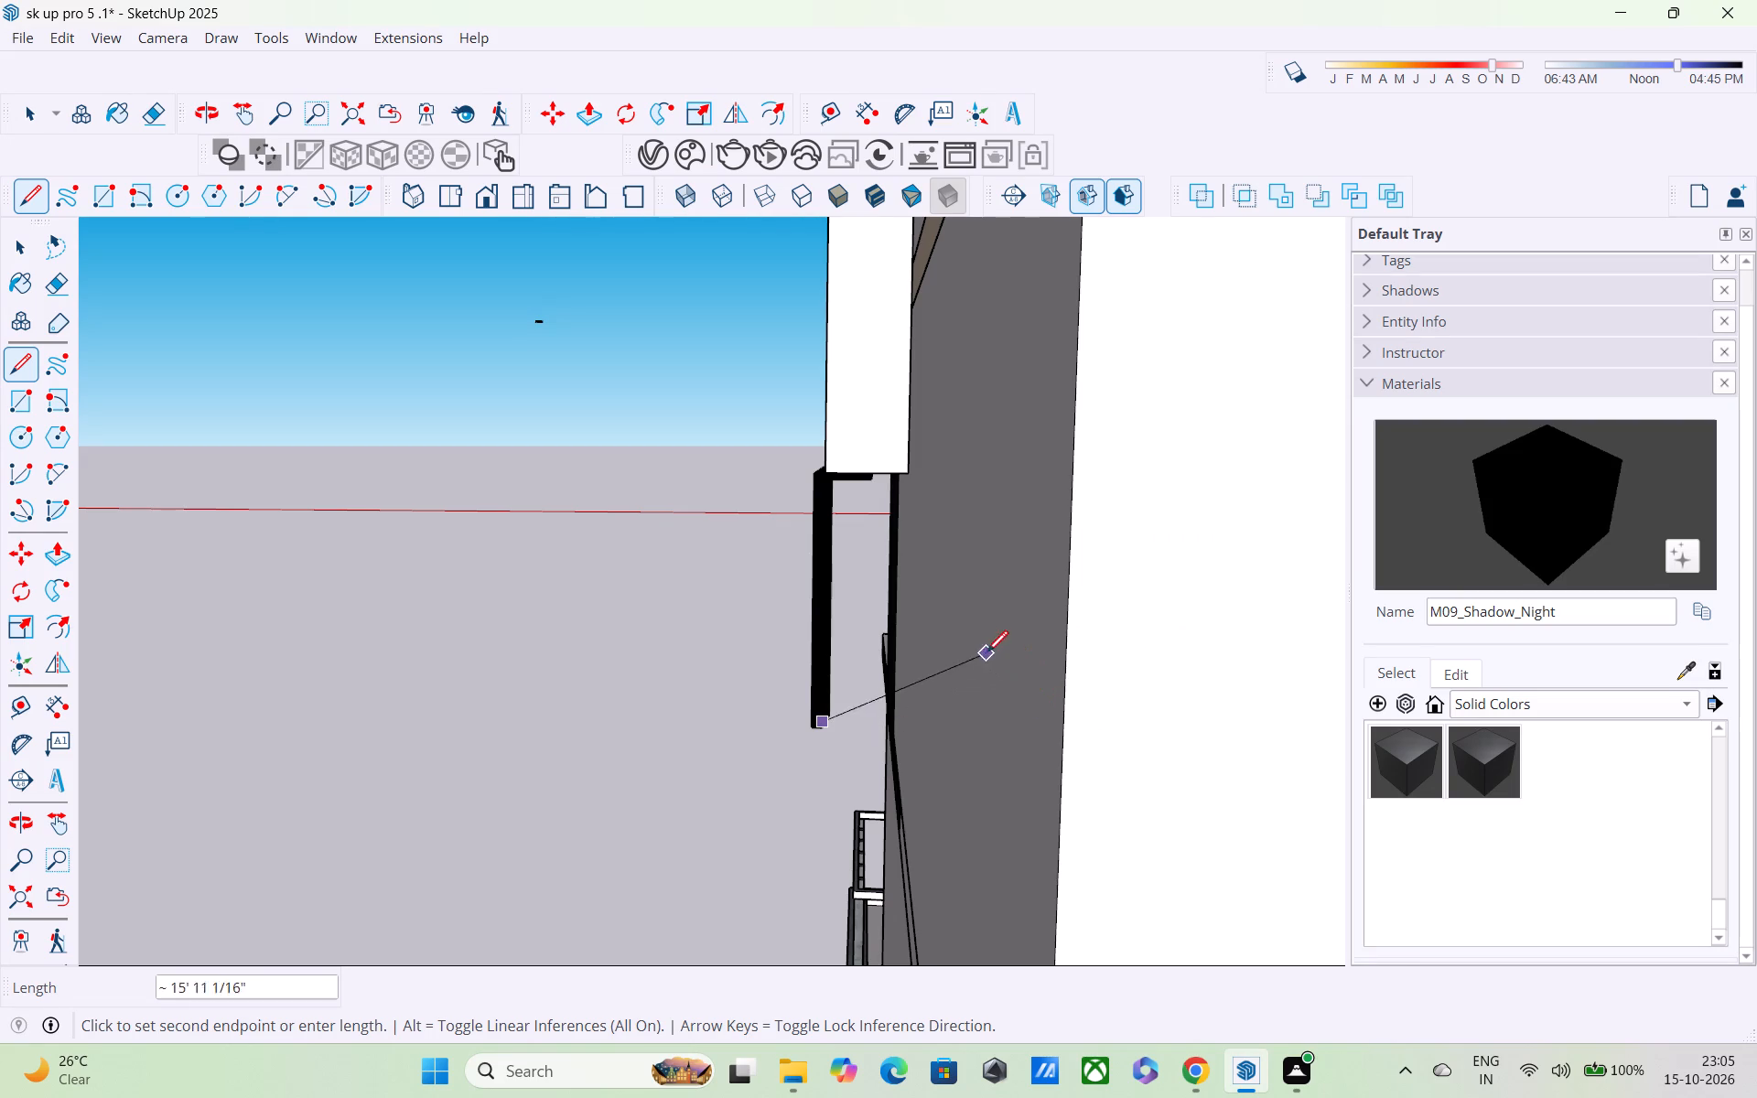
scroll(847, 659, "up", 3)
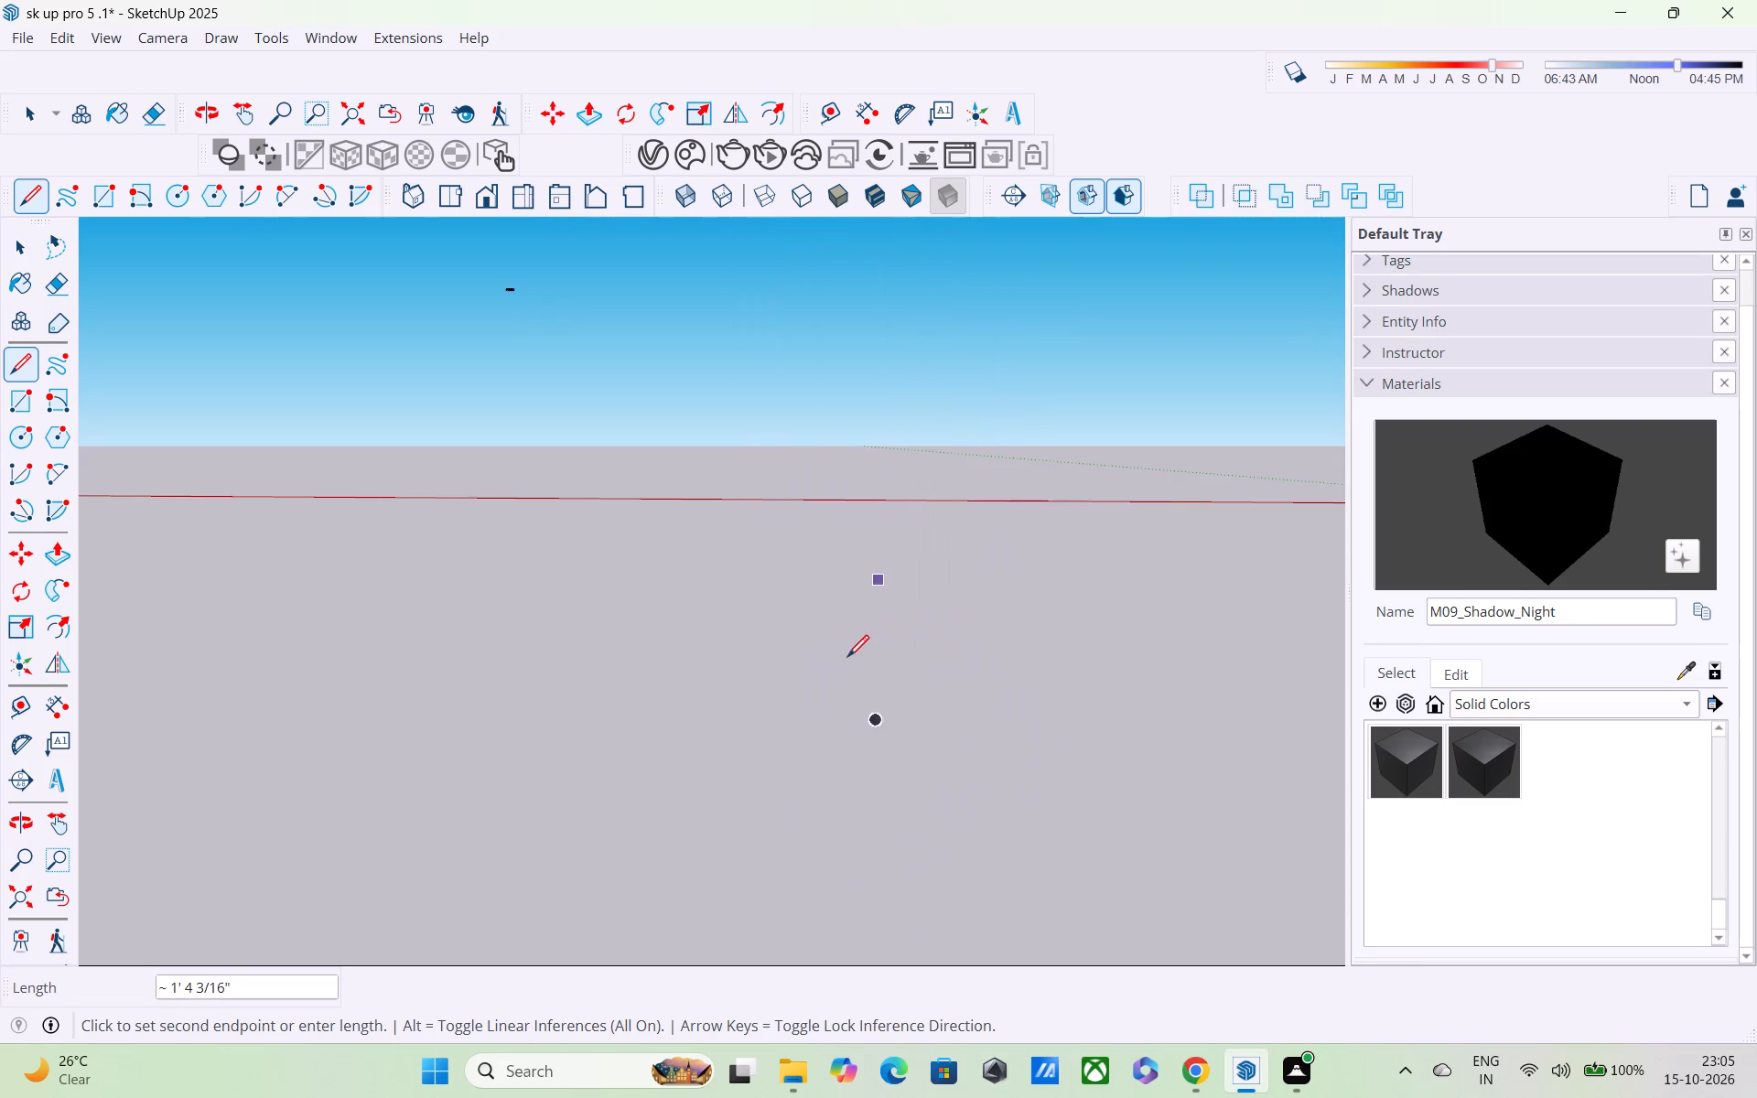
scroll(847, 660, "down", 2)
middle_click_drag(802, 715, 797, 719, "shift")
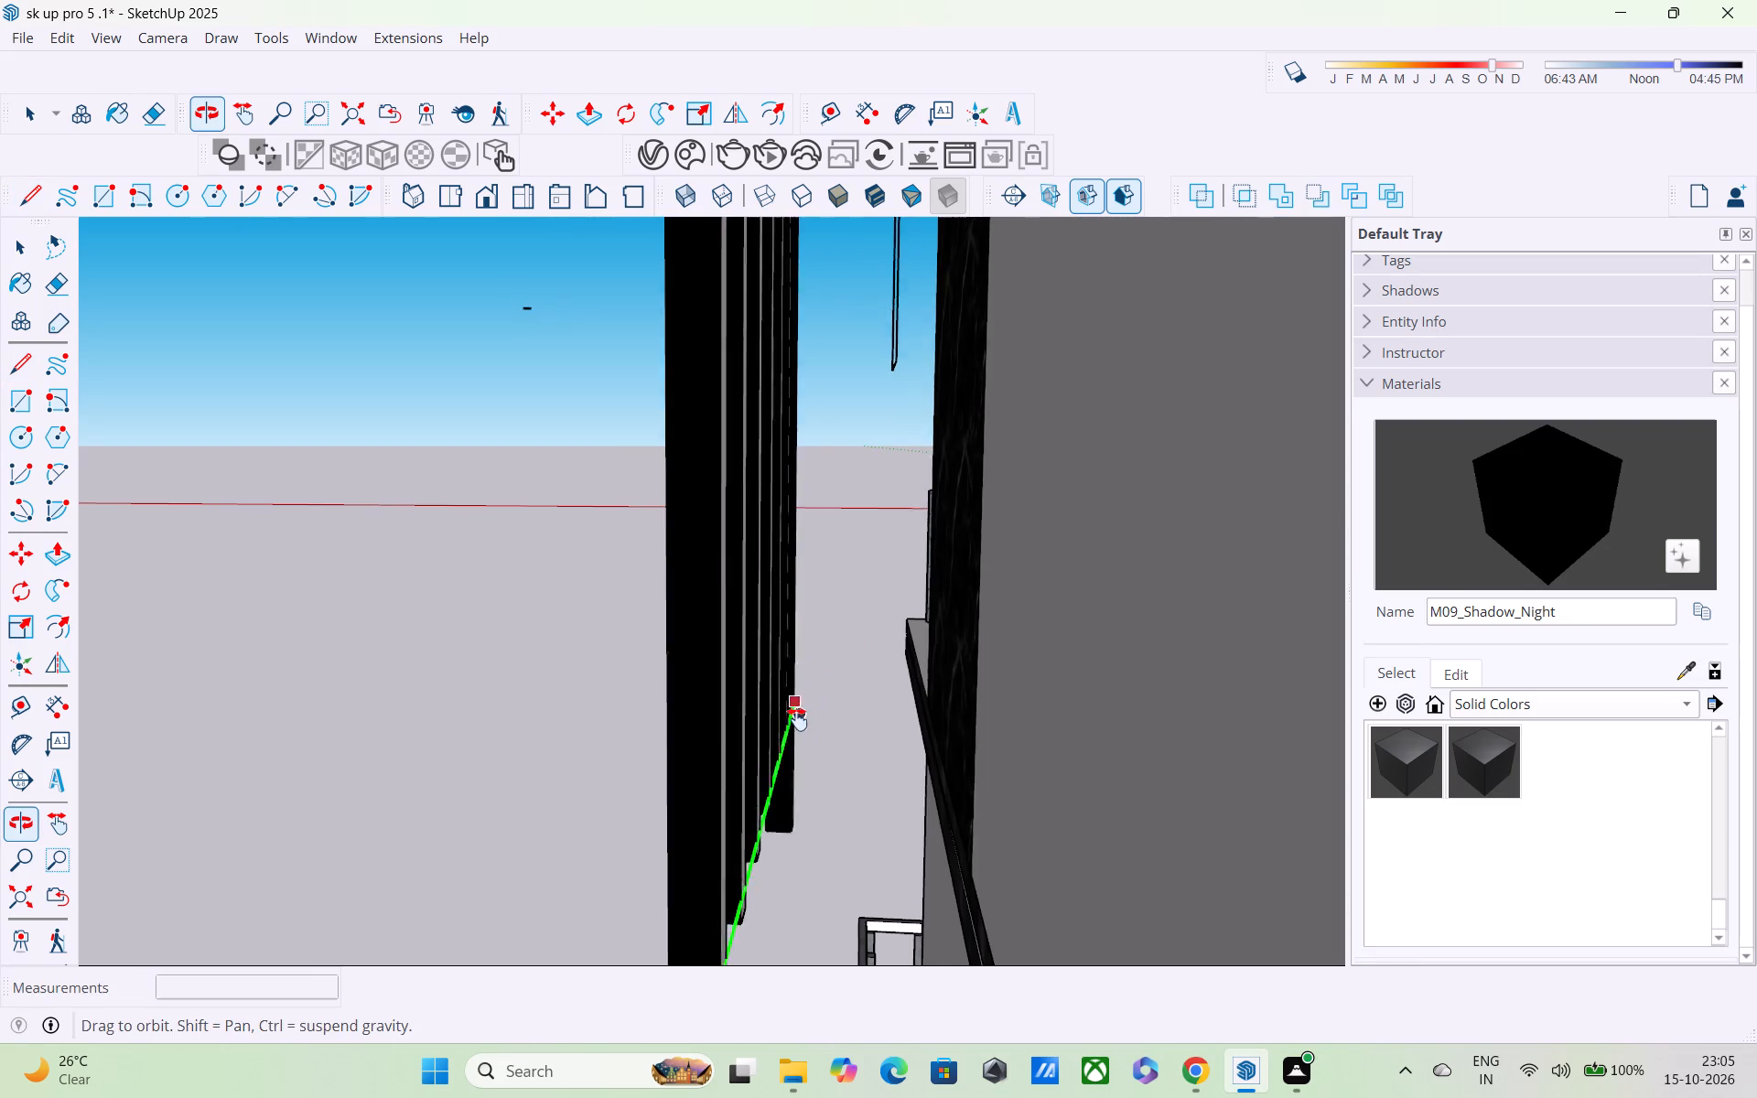
middle_click_drag(797, 719, 759, 775, "shift")
scroll(759, 776, "up", 6)
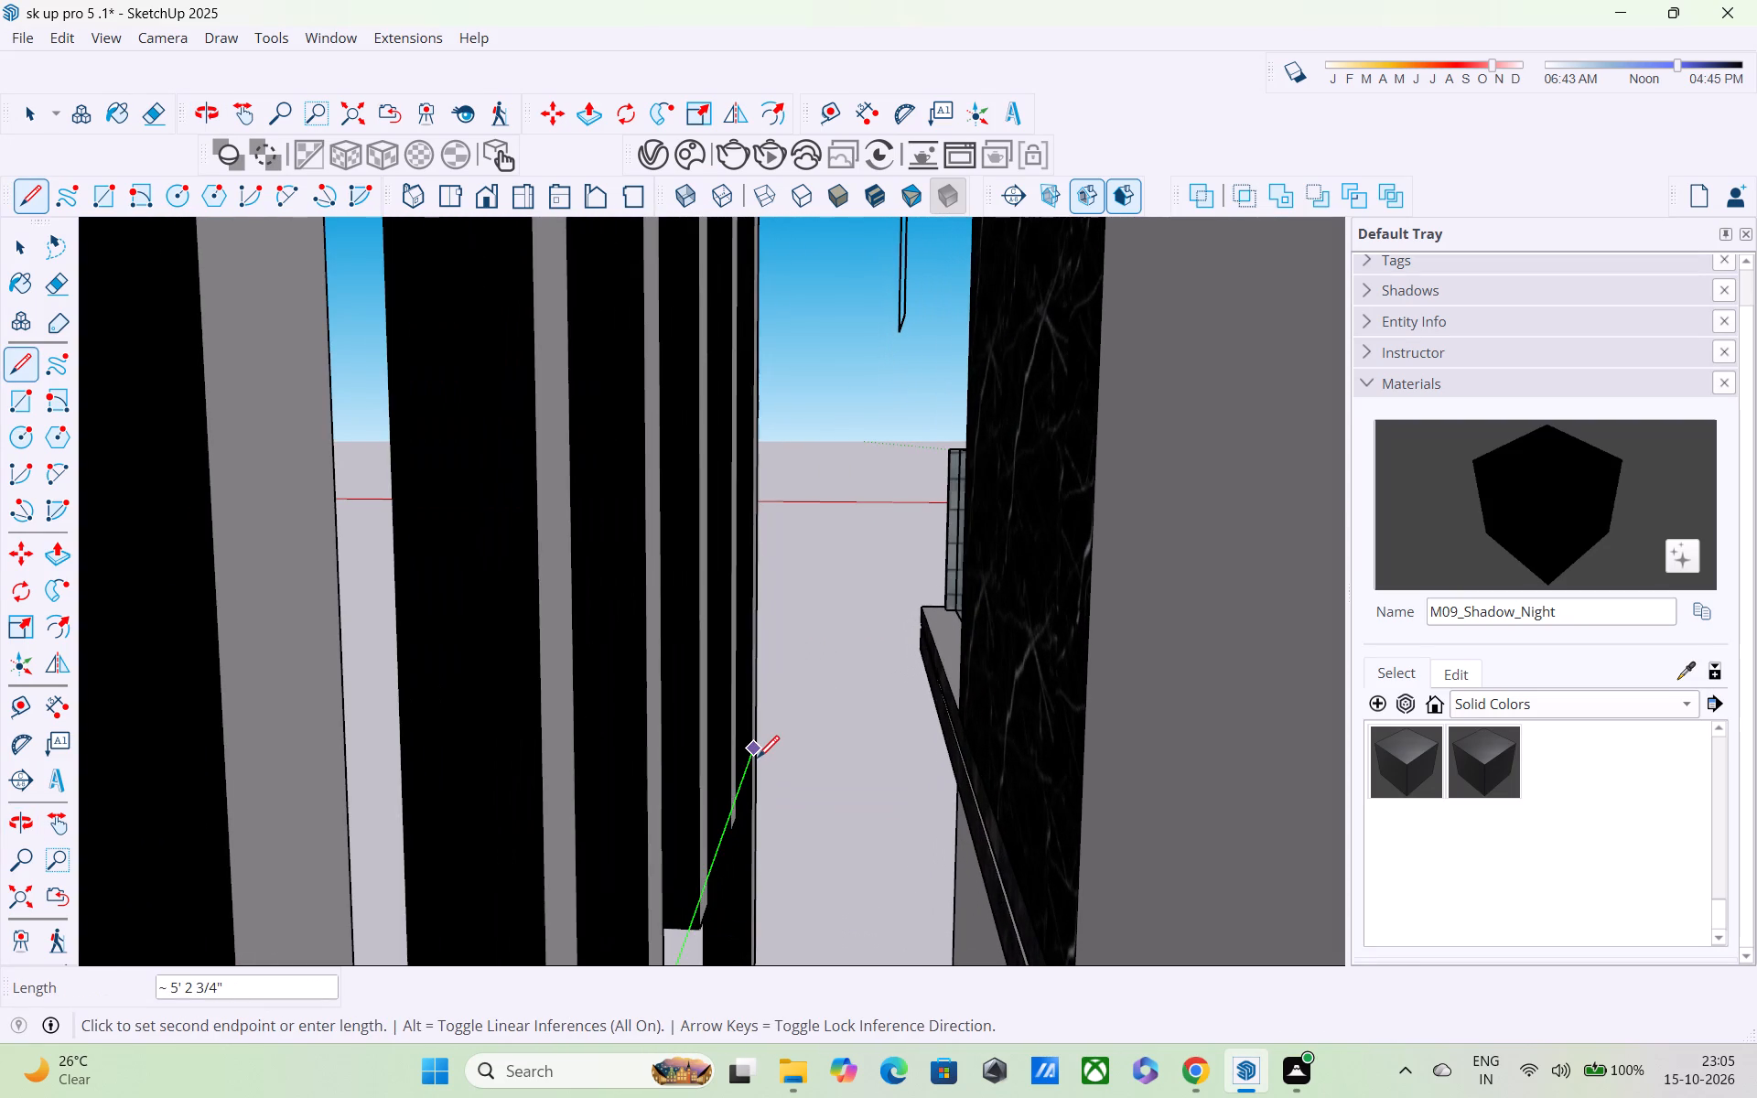
middle_click_drag(756, 769, 708, 854)
scroll(738, 779, "up", 2)
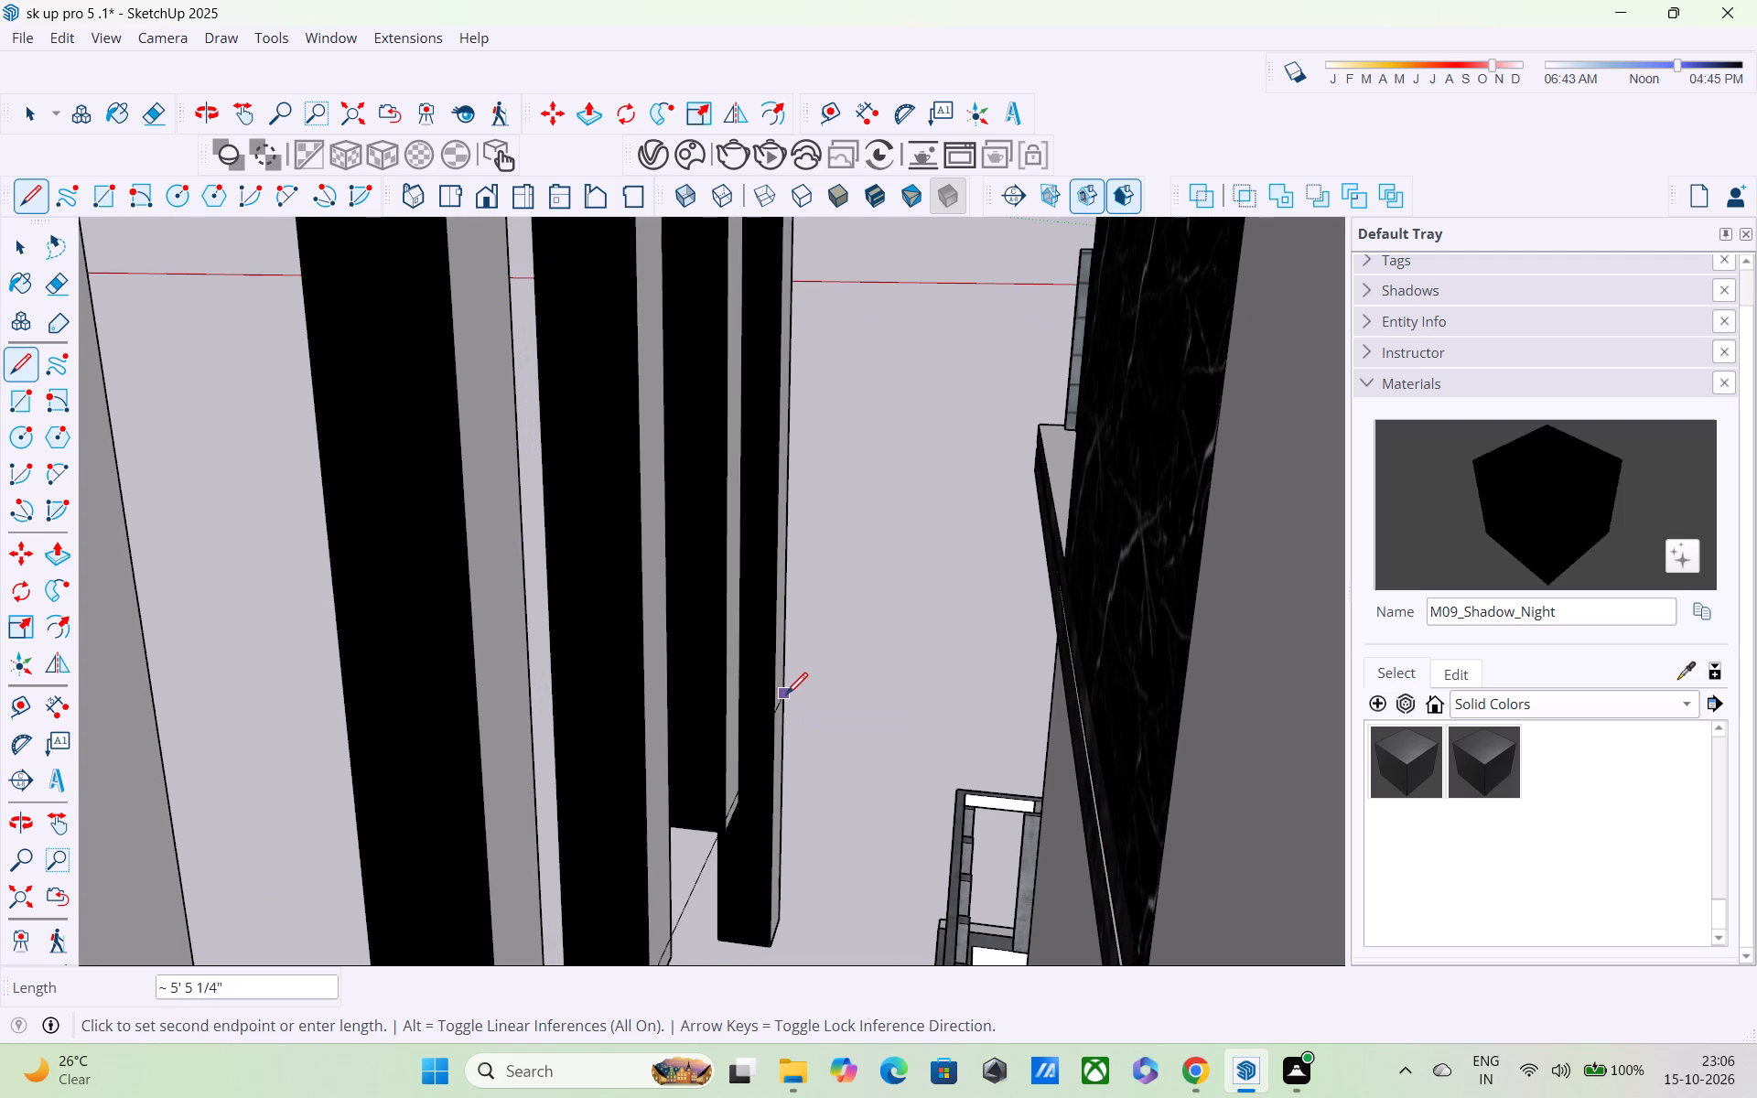
middle_click_drag(723, 769, 642, 814)
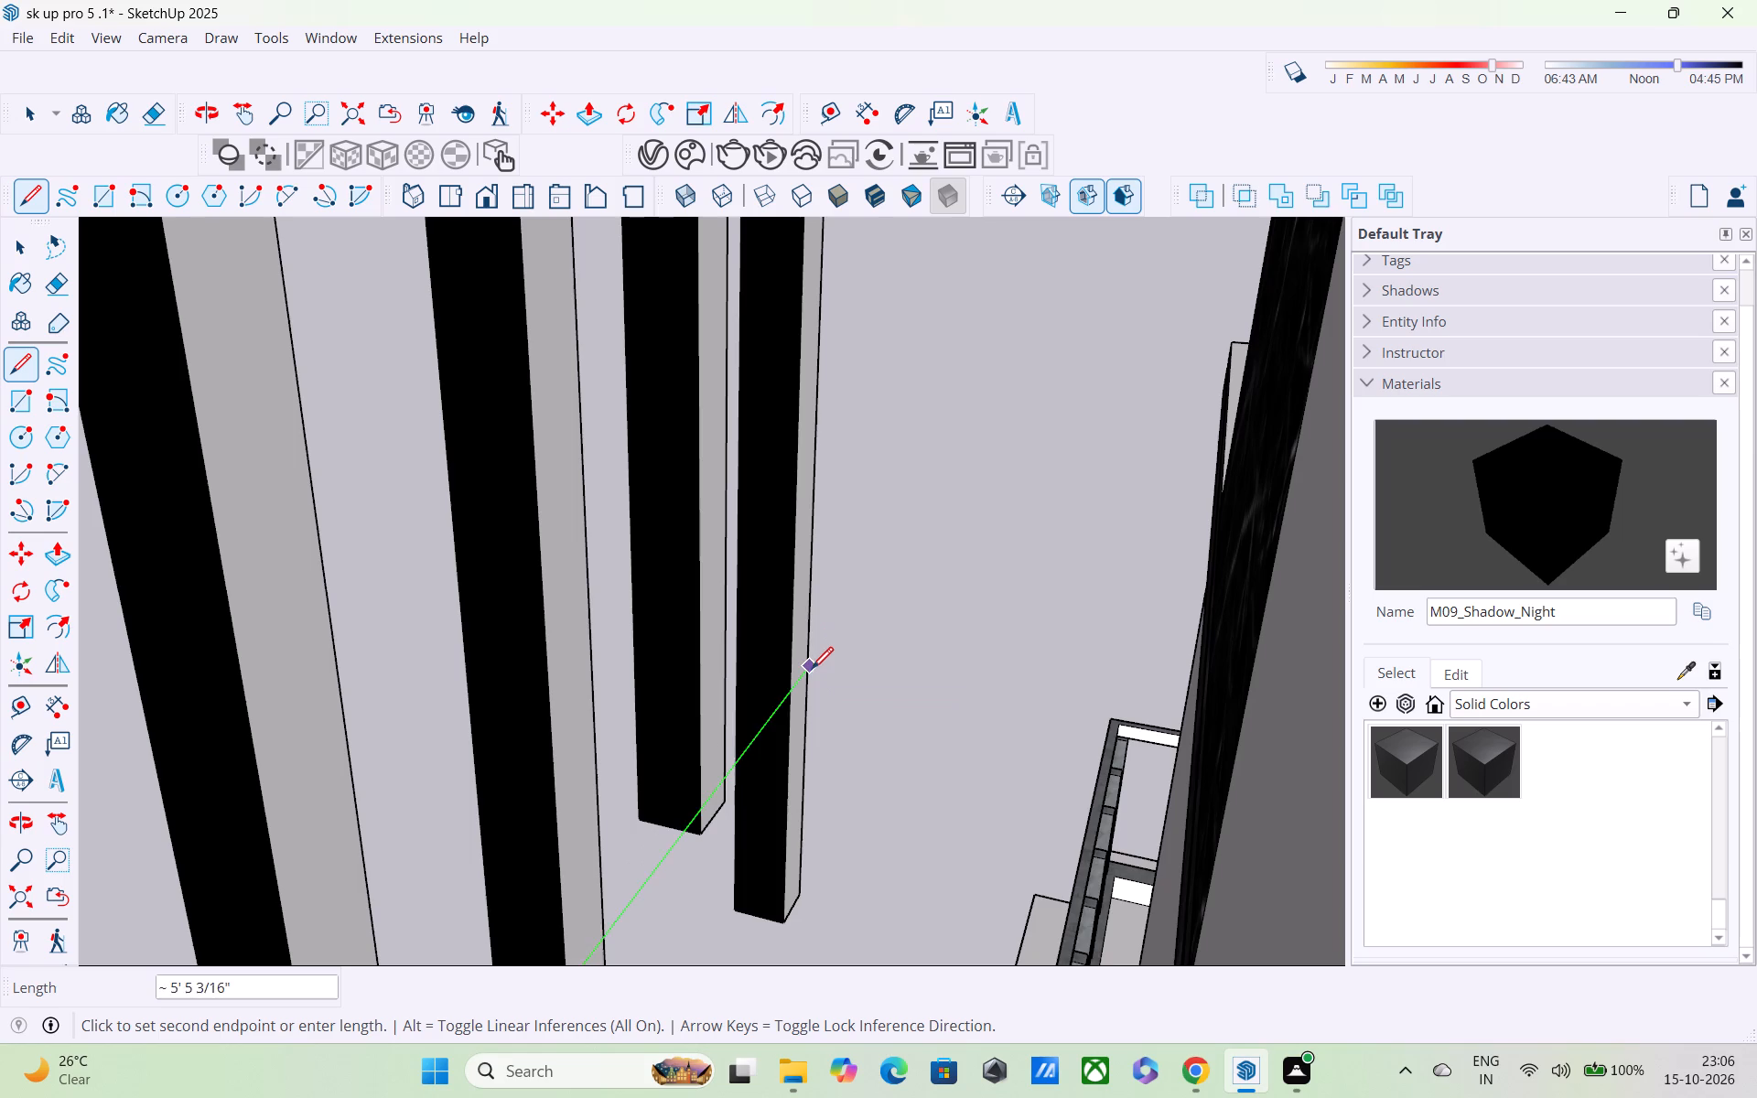
left_click(812, 671)
scroll(835, 700, "down", 2)
scroll(835, 682, "up", 1)
scroll(835, 682, "down", 14)
scroll(717, 668, "up", 1)
scroll(656, 659, "down", 7)
key("Escape")
key("space")
Examine the line across the black posts and their lower ends from the front and from below.
scroll(439, 594, "down", 2)
middle_click_drag(434, 590, 467, 576)
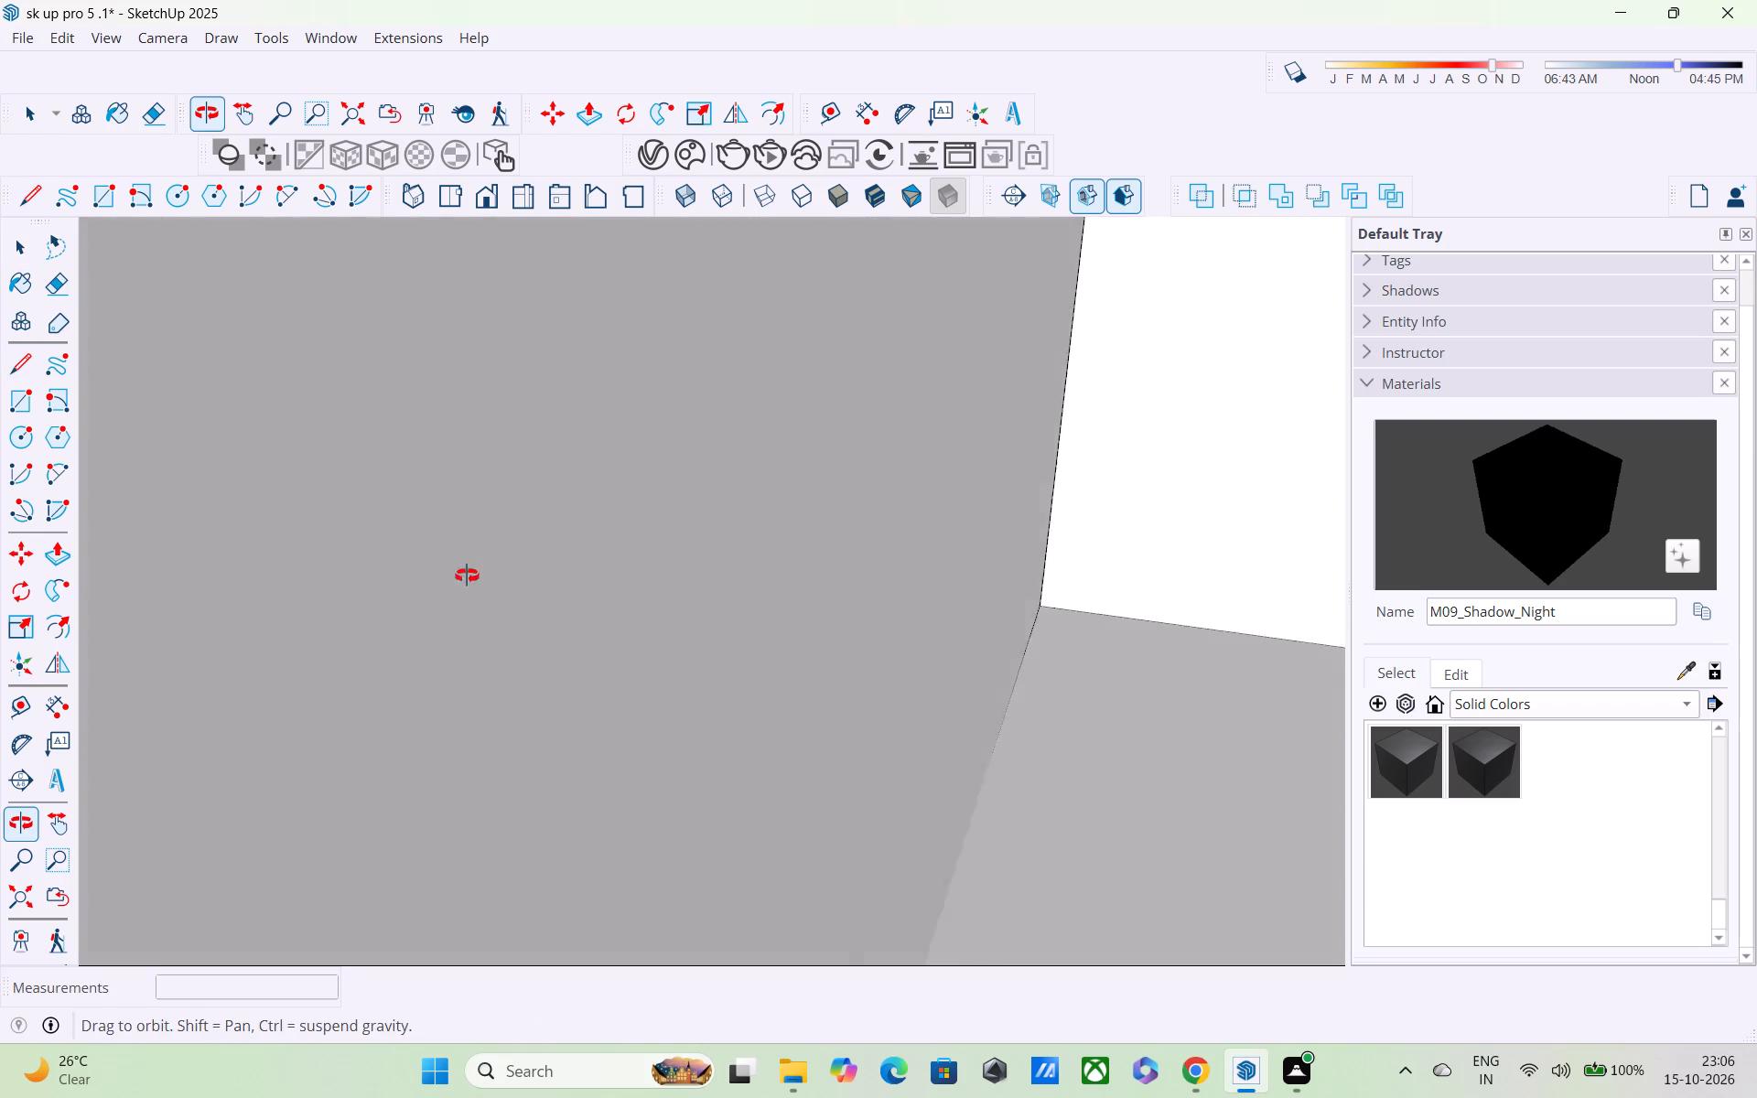
middle_click_drag(467, 576, 1034, 492)
scroll(1034, 492, "up", 1)
scroll(1030, 484, "down", 20)
scroll(1030, 484, "down", 11)
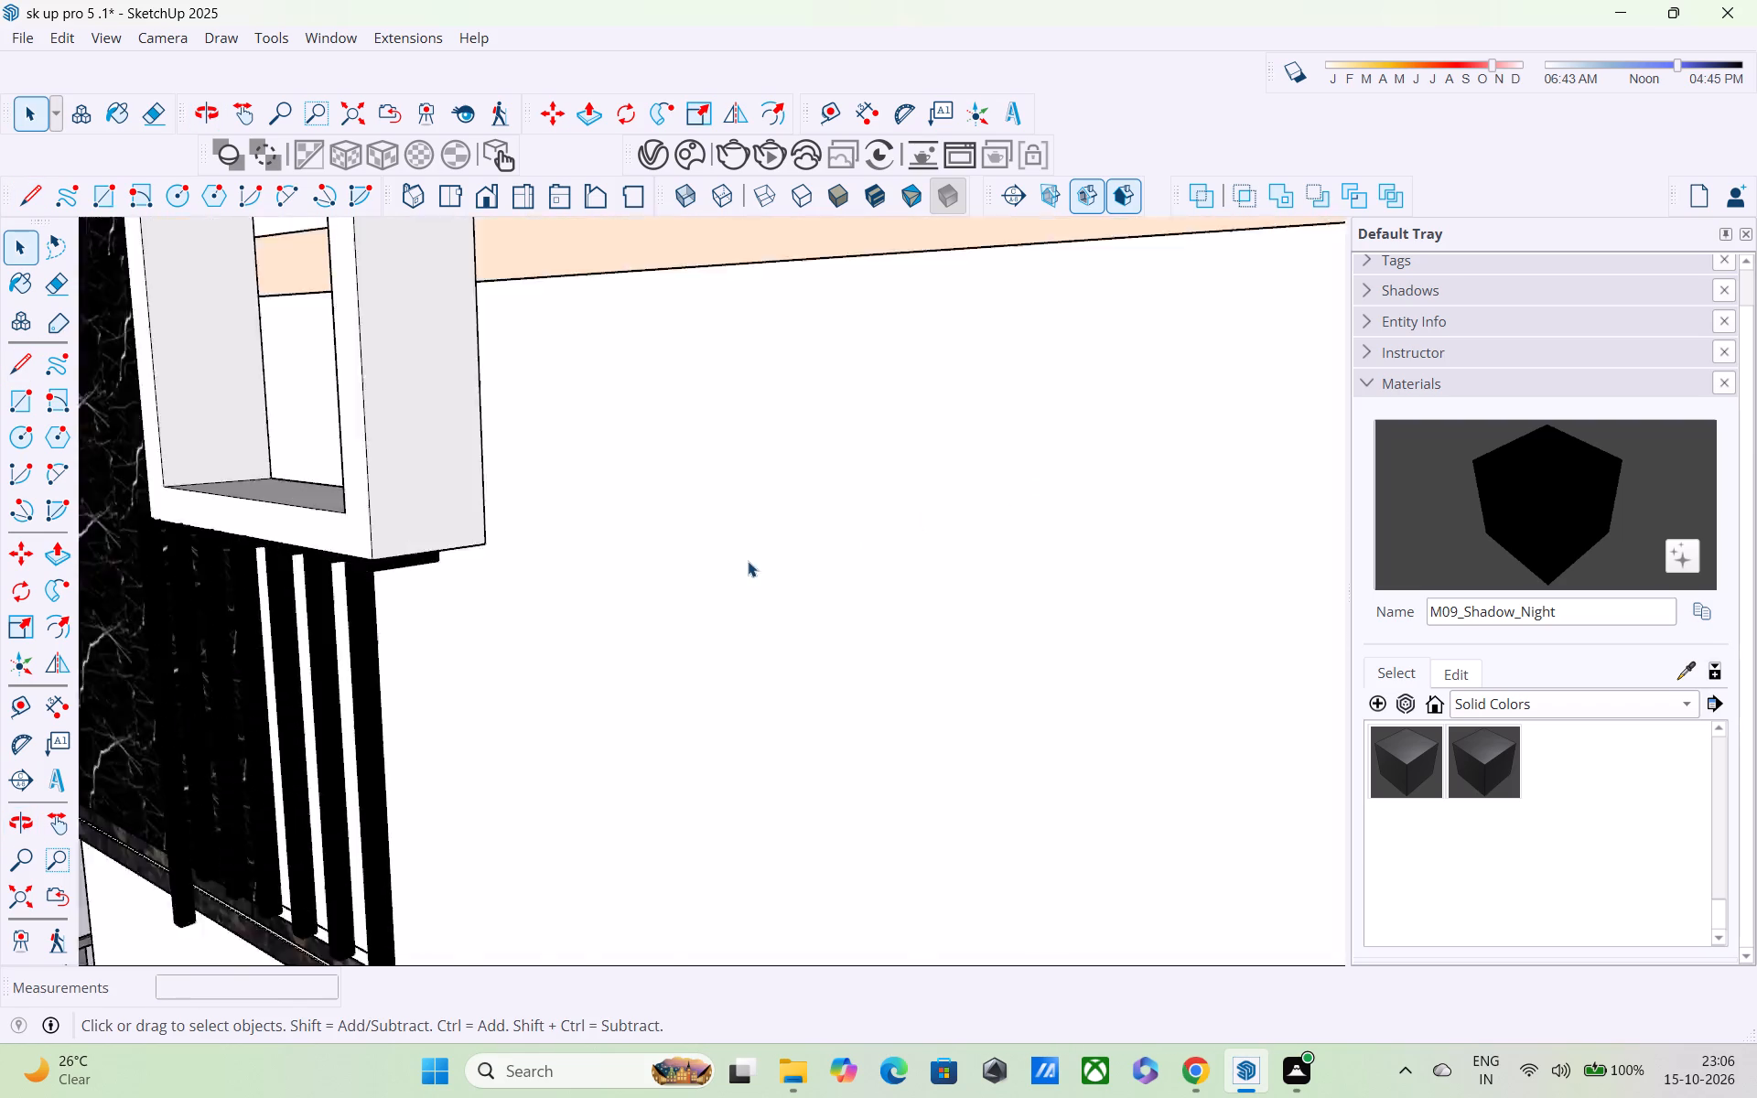
scroll(748, 561, "down", 2)
middle_click_drag(673, 588, 1305, 382)
middle_click_drag(846, 626, 865, 722)
scroll(714, 762, "up", 2)
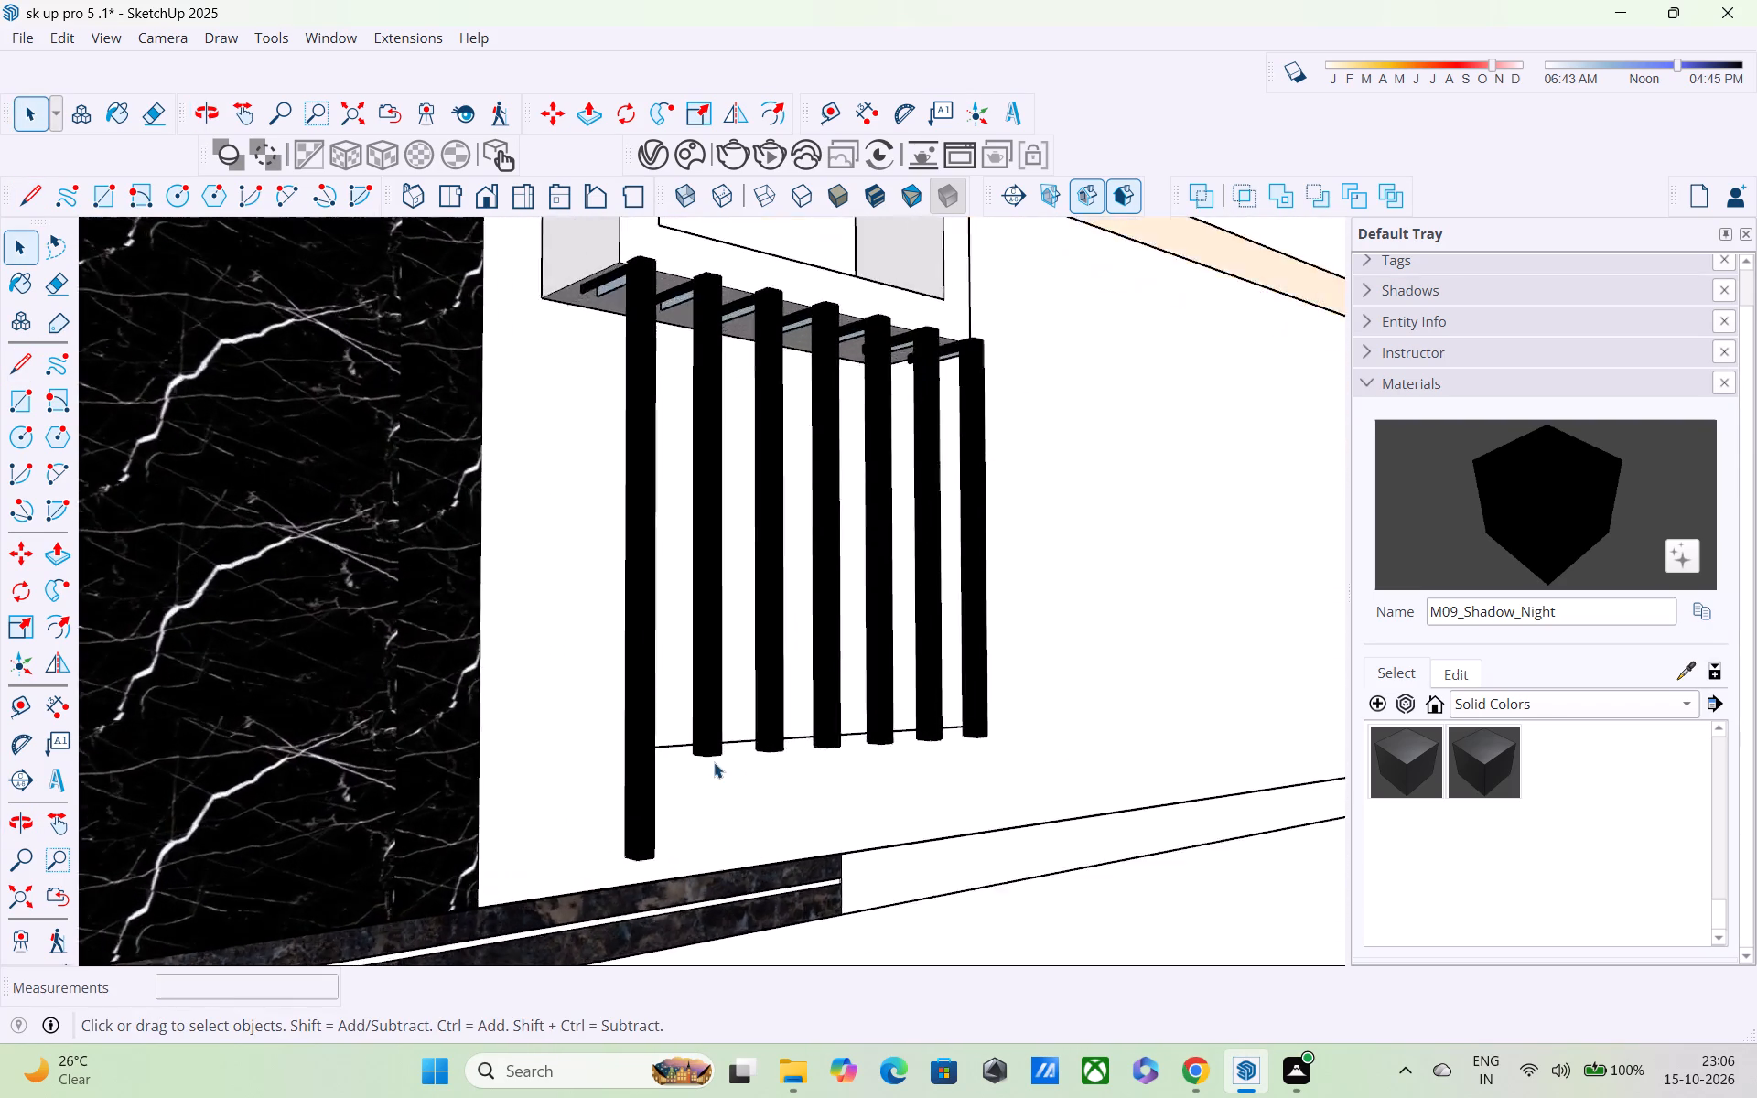
scroll(714, 762, "up", 2)
middle_click_drag(661, 791, 598, 791)
scroll(598, 791, "up", 2)
scroll(598, 791, "down", 1)
middle_click_drag(676, 791, 728, 791)
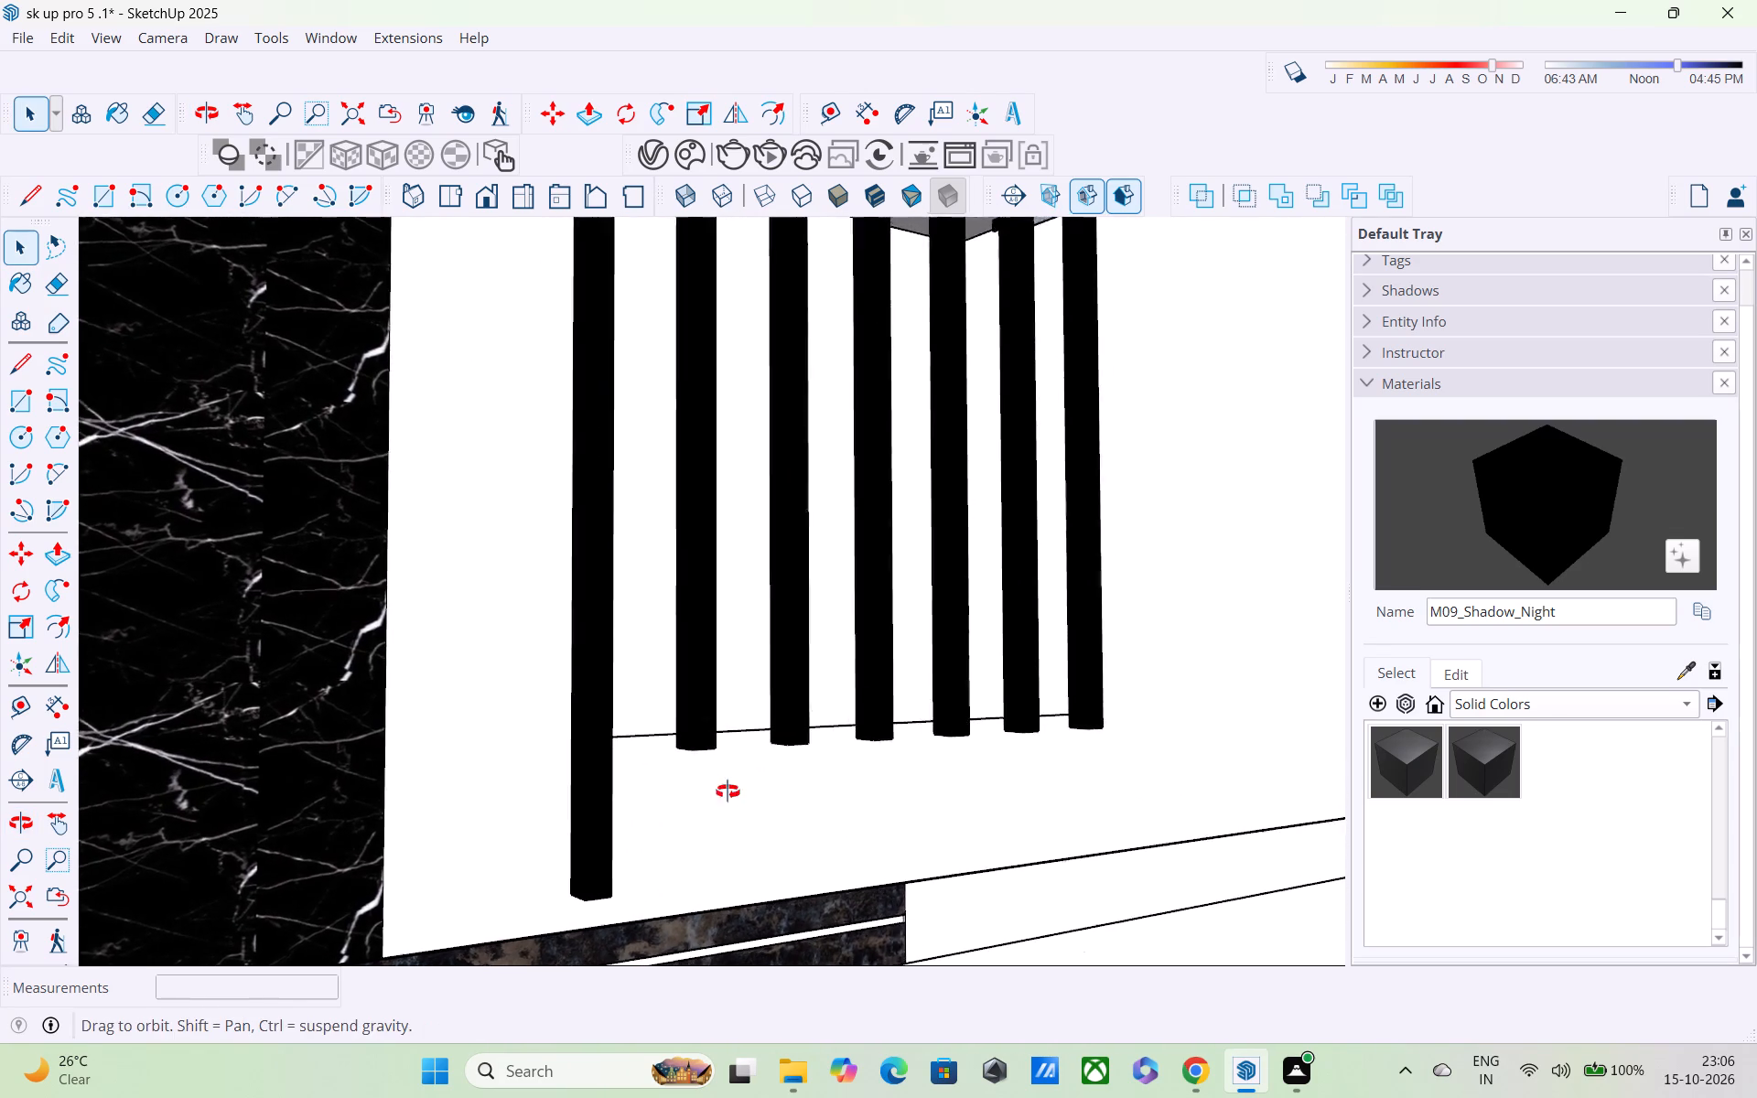
middle_click_drag(728, 791, 1173, 746)
middle_click_drag(809, 788, 865, 749)
scroll(835, 780, "up", 3)
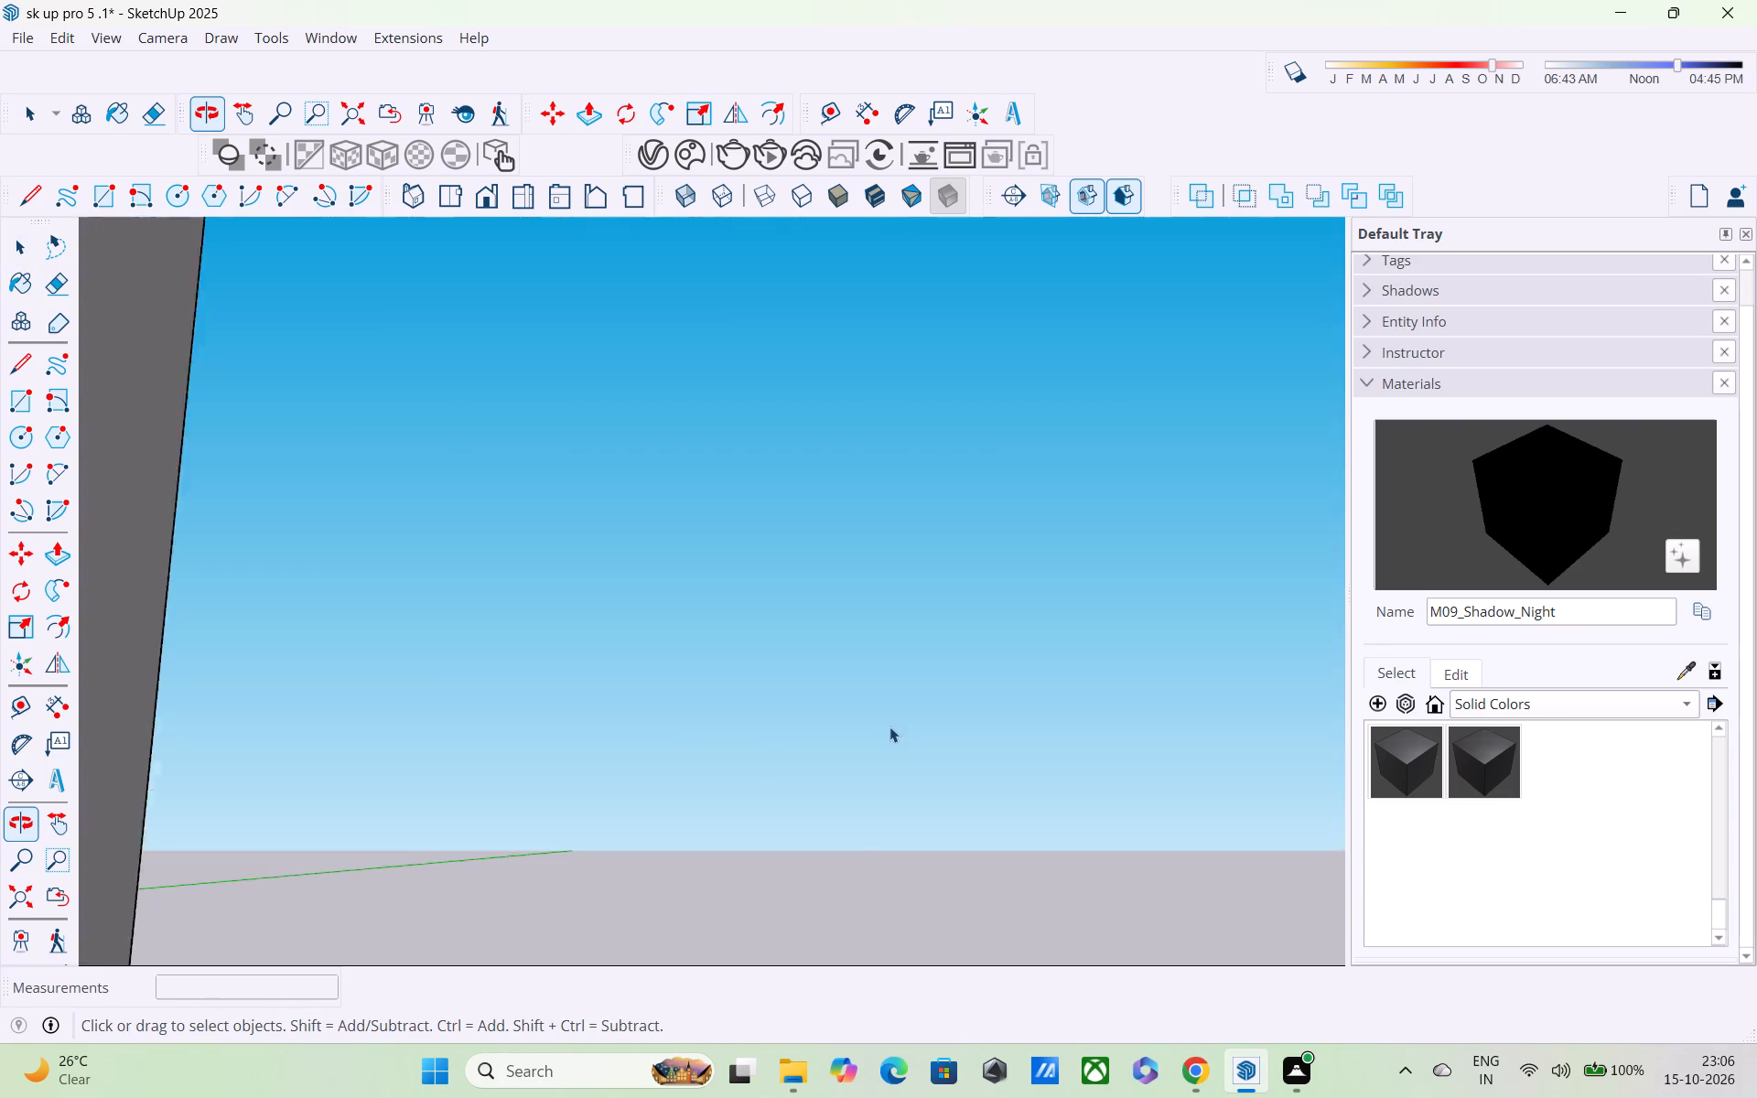
scroll(889, 727, "up", 1)
scroll(890, 726, "down", 5)
middle_click_drag(868, 733, 675, 748)
scroll(675, 748, "up", 1)
scroll(684, 742, "down", 3)
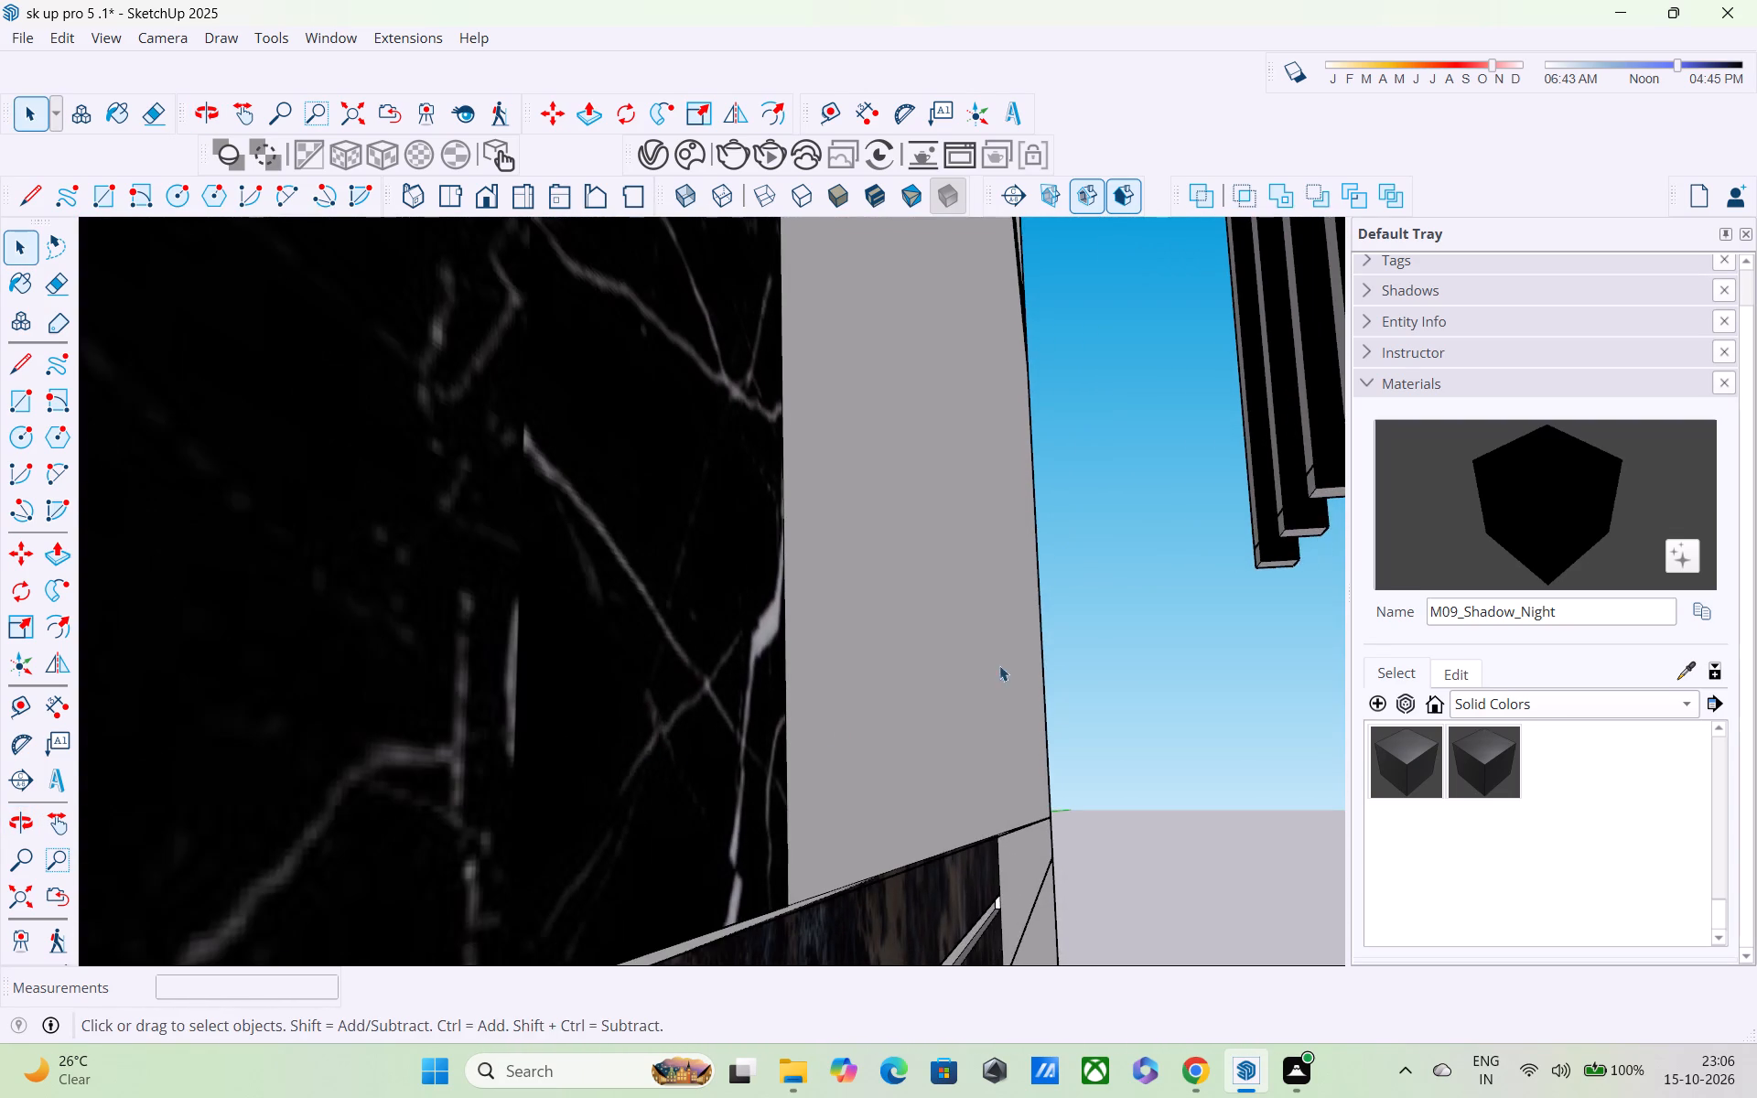
middle_click_drag(1083, 620, 1099, 662)
middle_click_drag(1121, 652, 1020, 664, "shift")
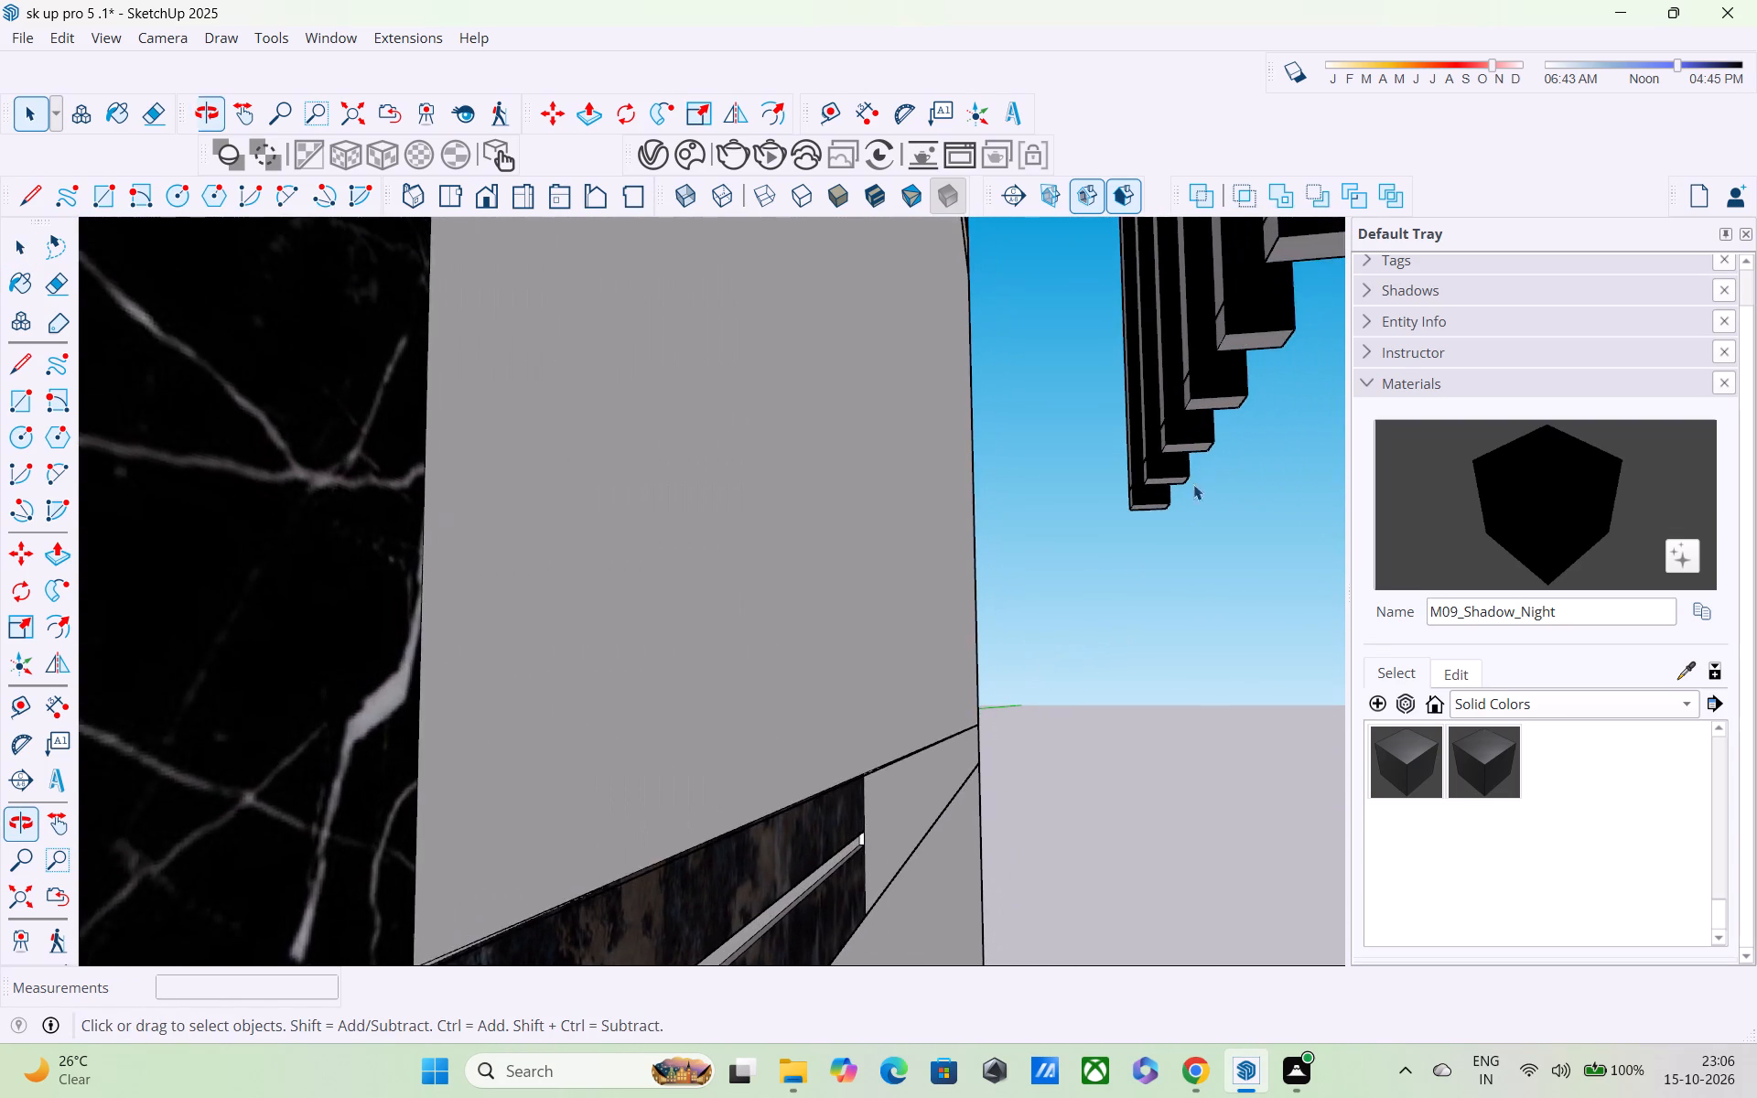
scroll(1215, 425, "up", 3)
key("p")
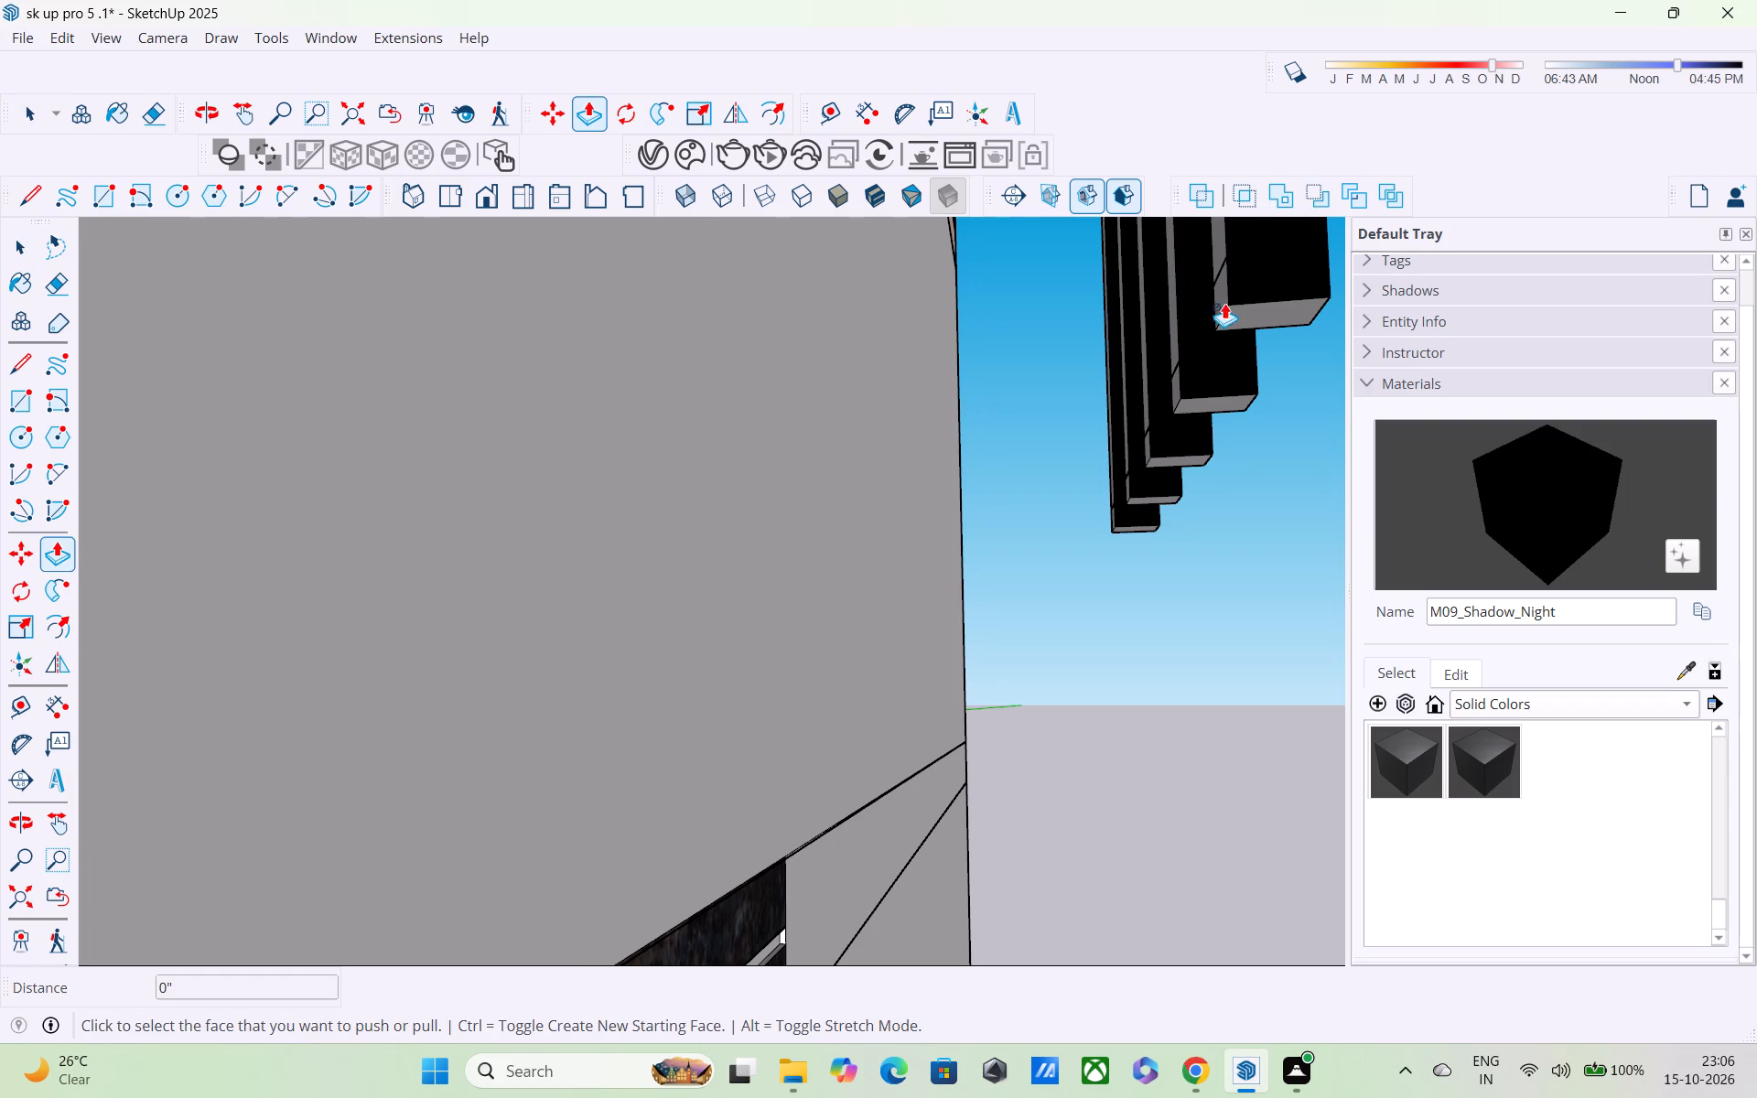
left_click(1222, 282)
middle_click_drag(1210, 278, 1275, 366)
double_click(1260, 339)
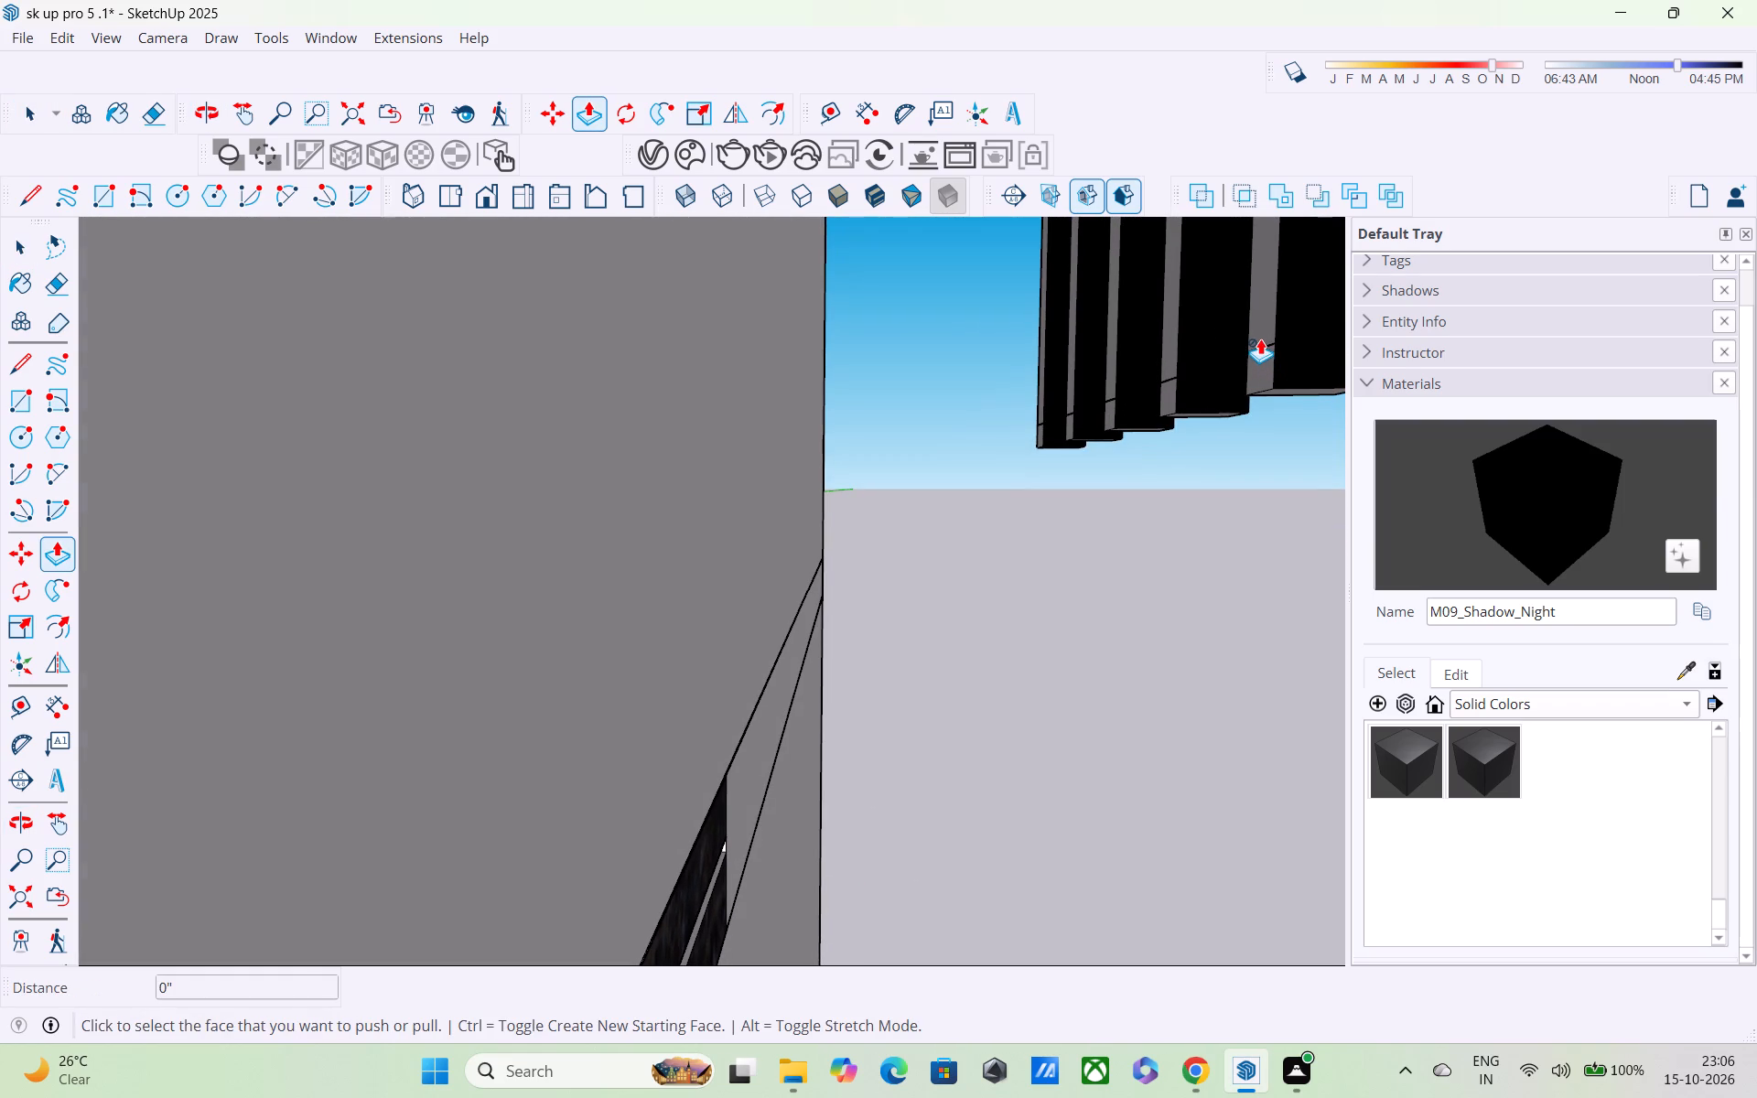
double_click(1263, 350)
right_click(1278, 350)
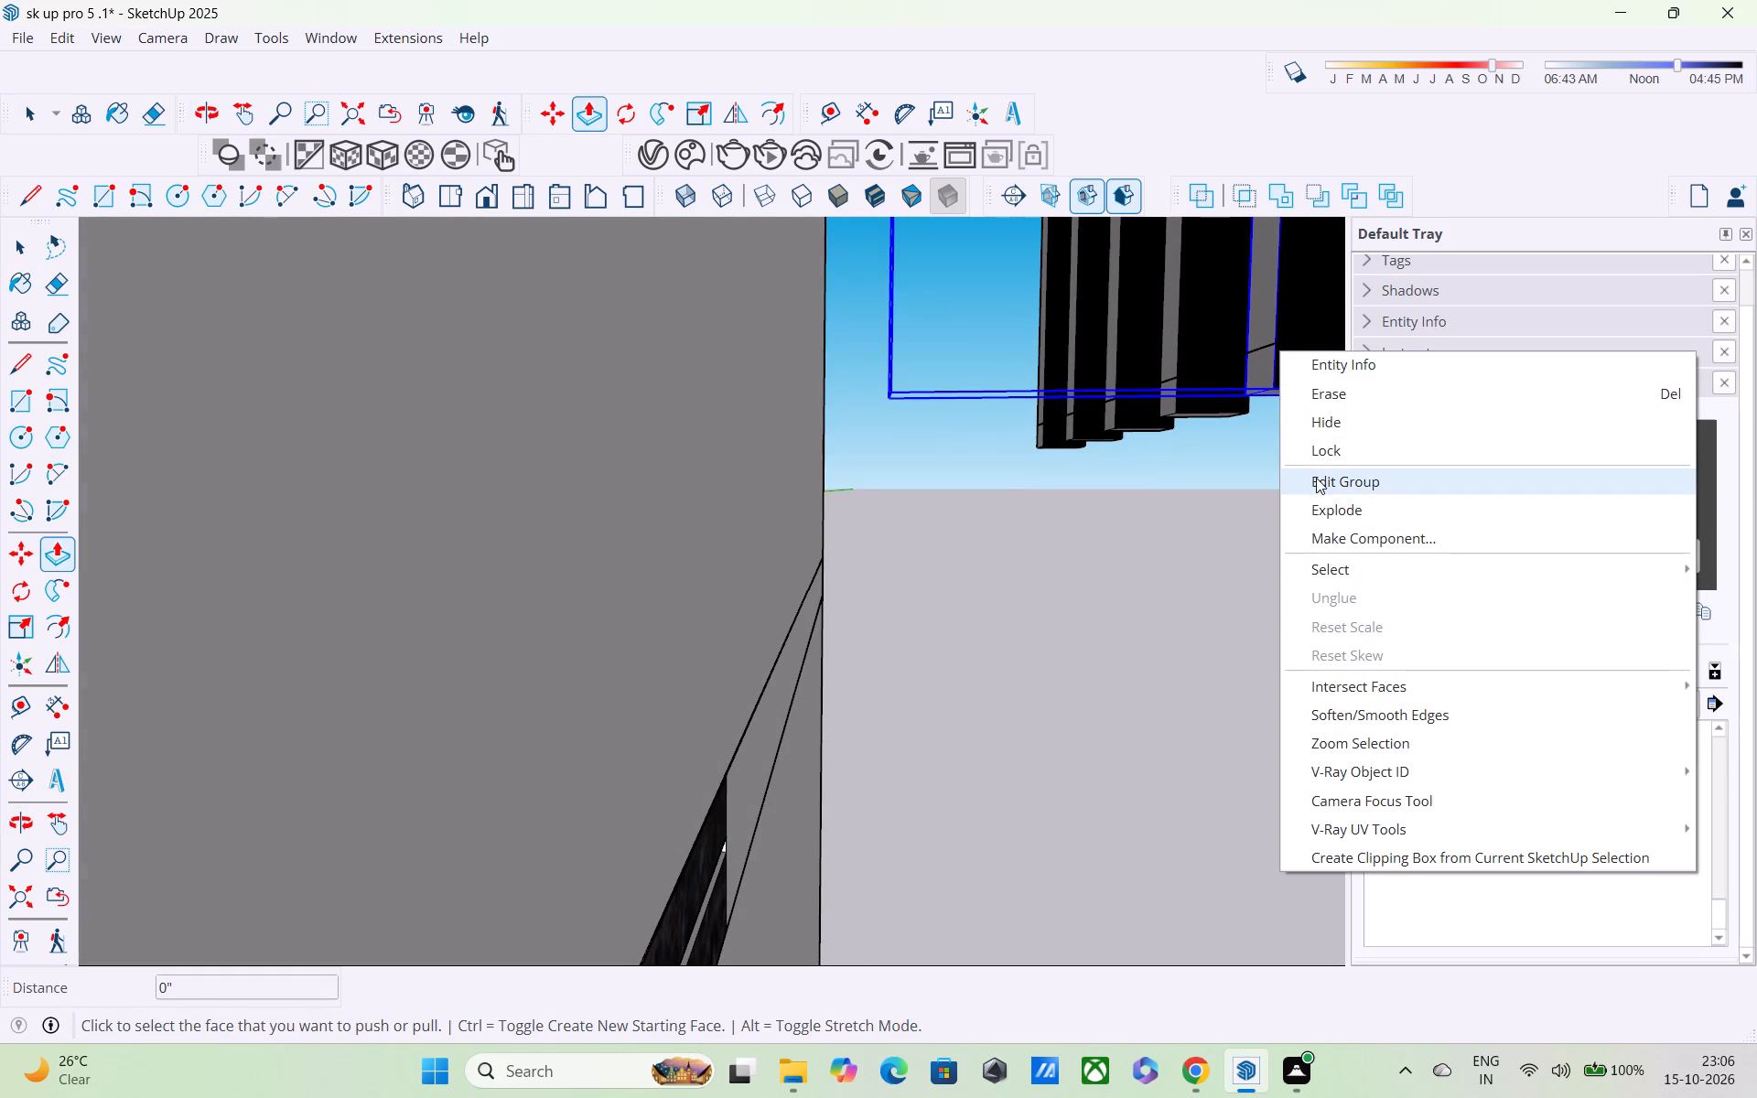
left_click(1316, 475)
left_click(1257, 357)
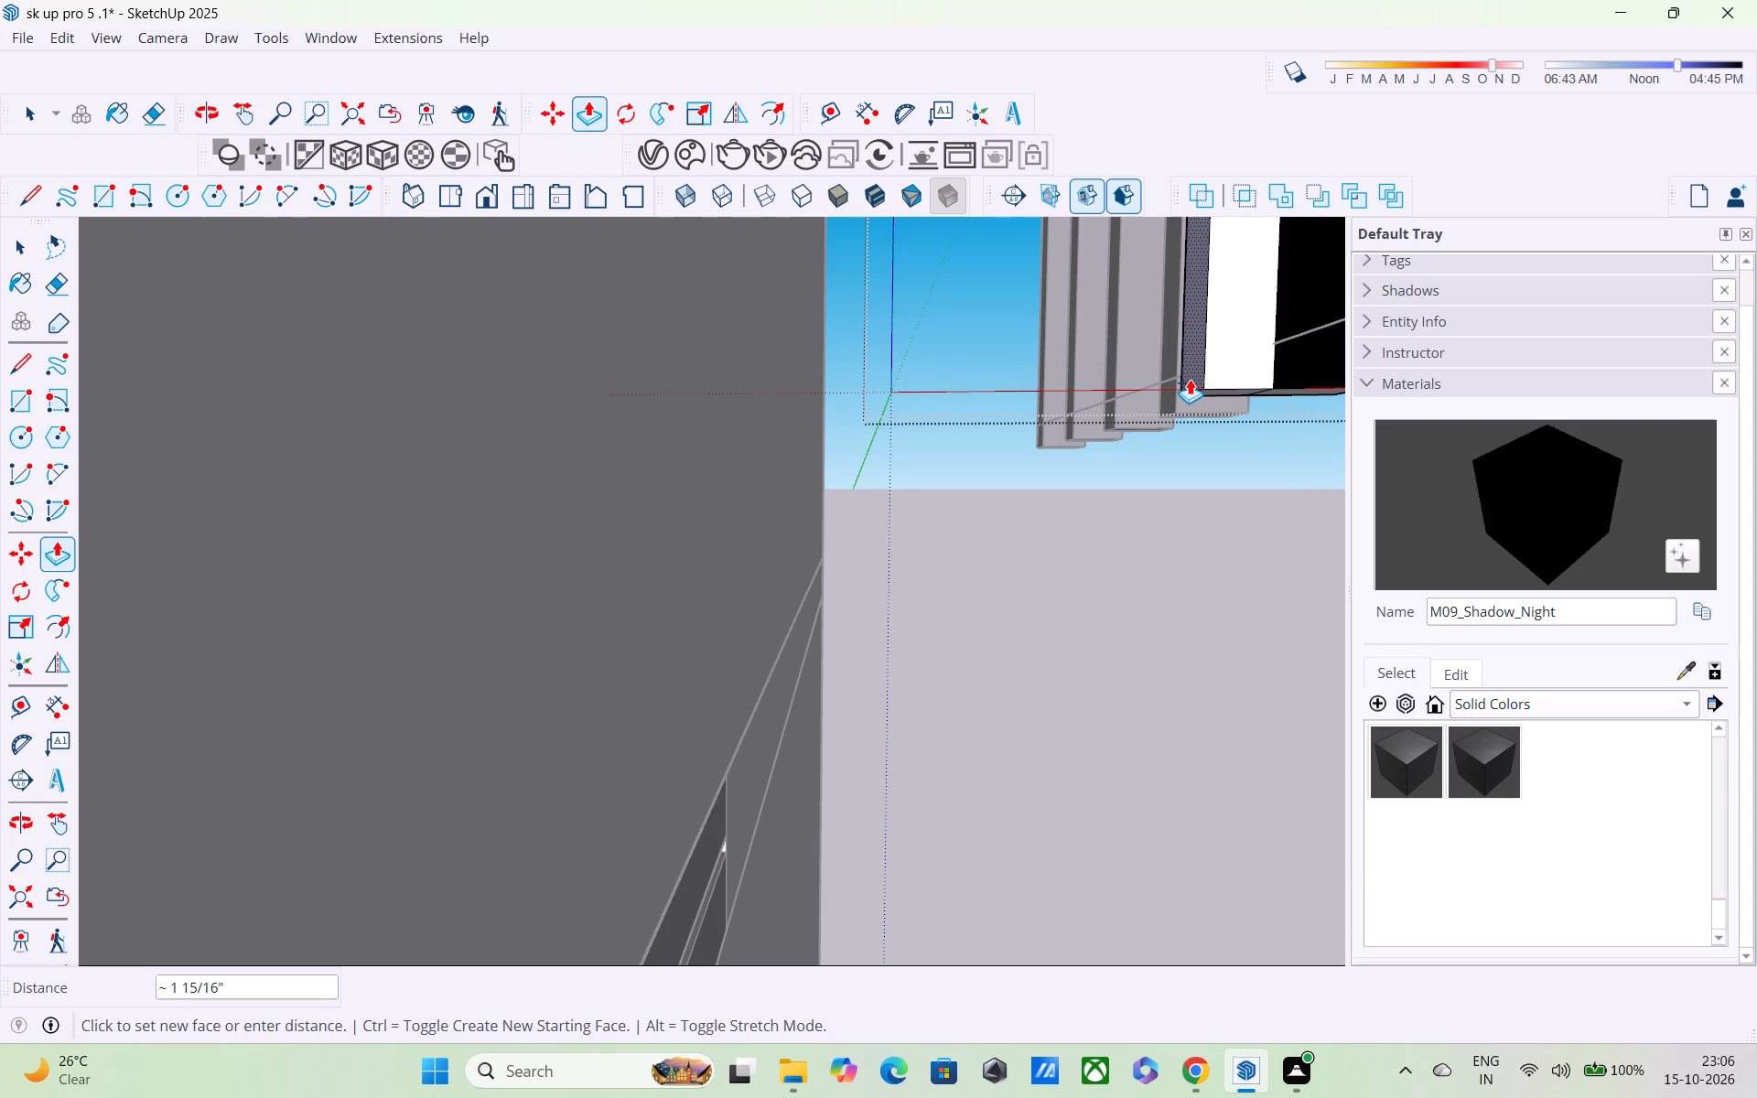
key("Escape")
Delete the straight line running across the lower ends of the black posts.
middle_click_drag(1227, 401, 1227, 483)
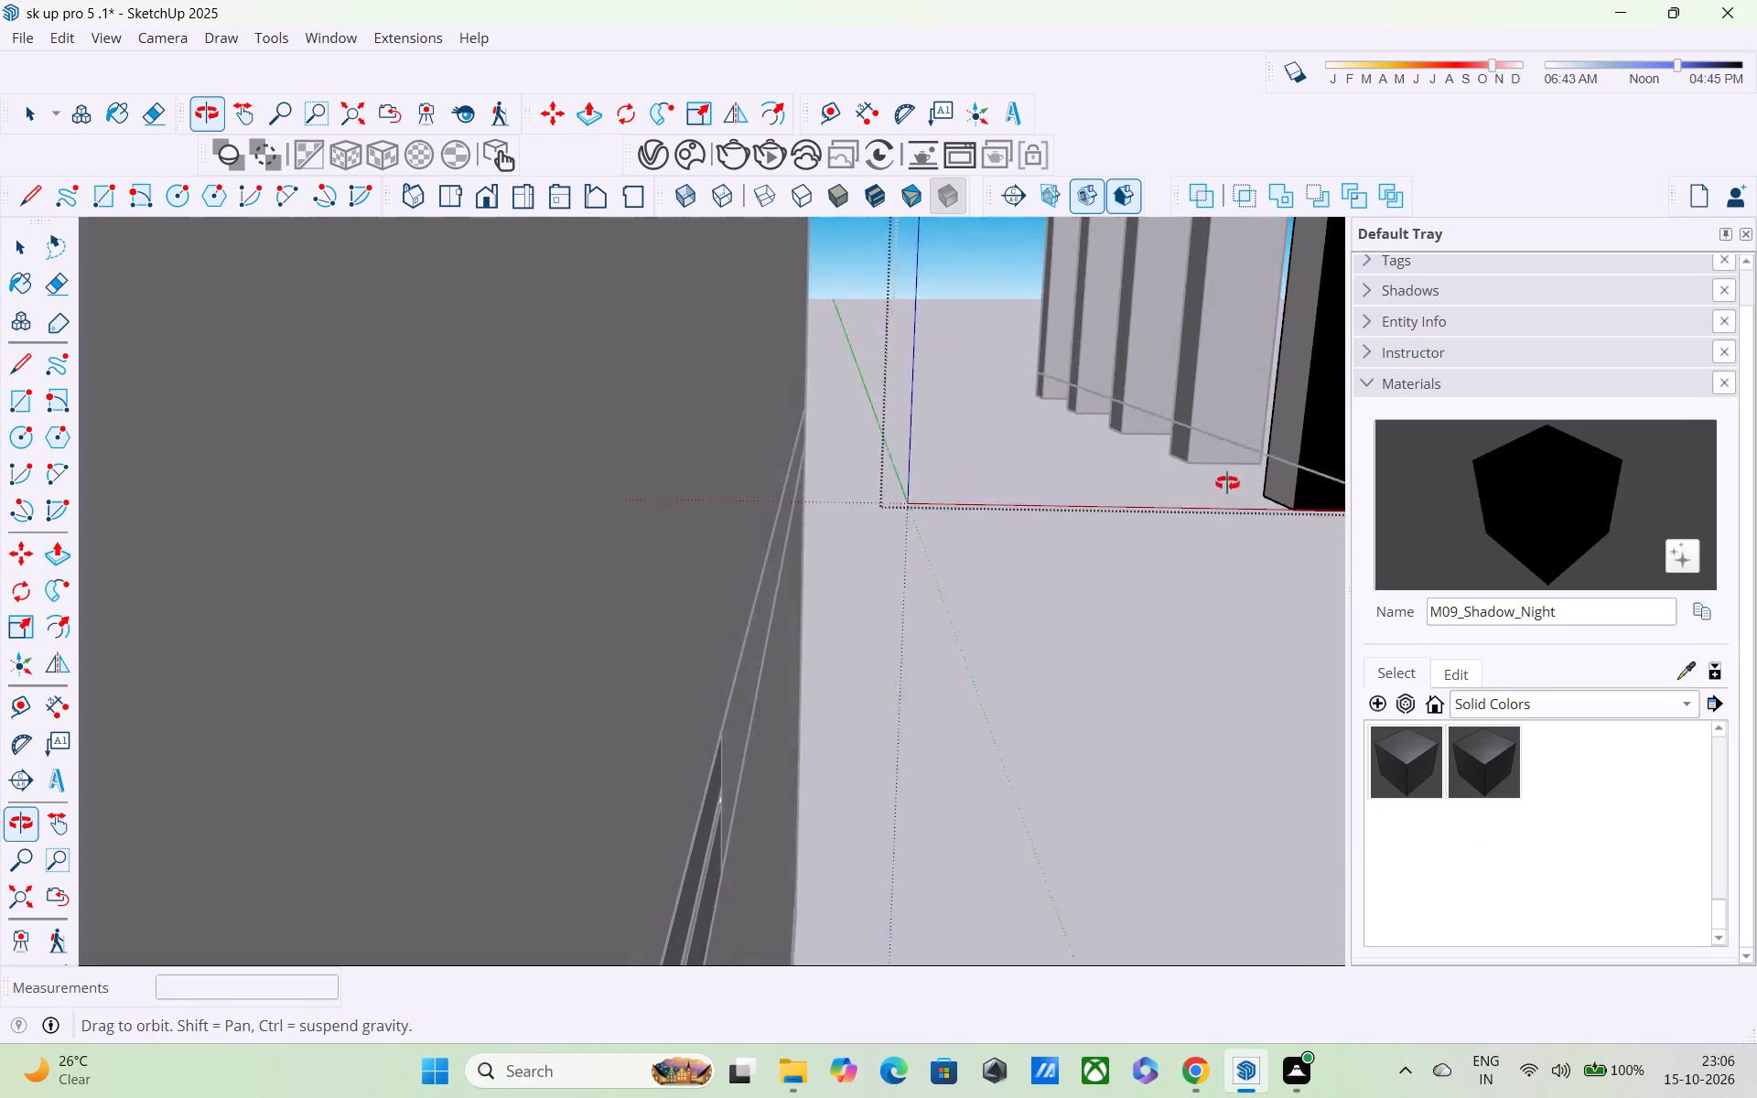
middle_click_drag(1227, 483, 1187, 496)
key("space")
key("space")
left_click(1268, 552)
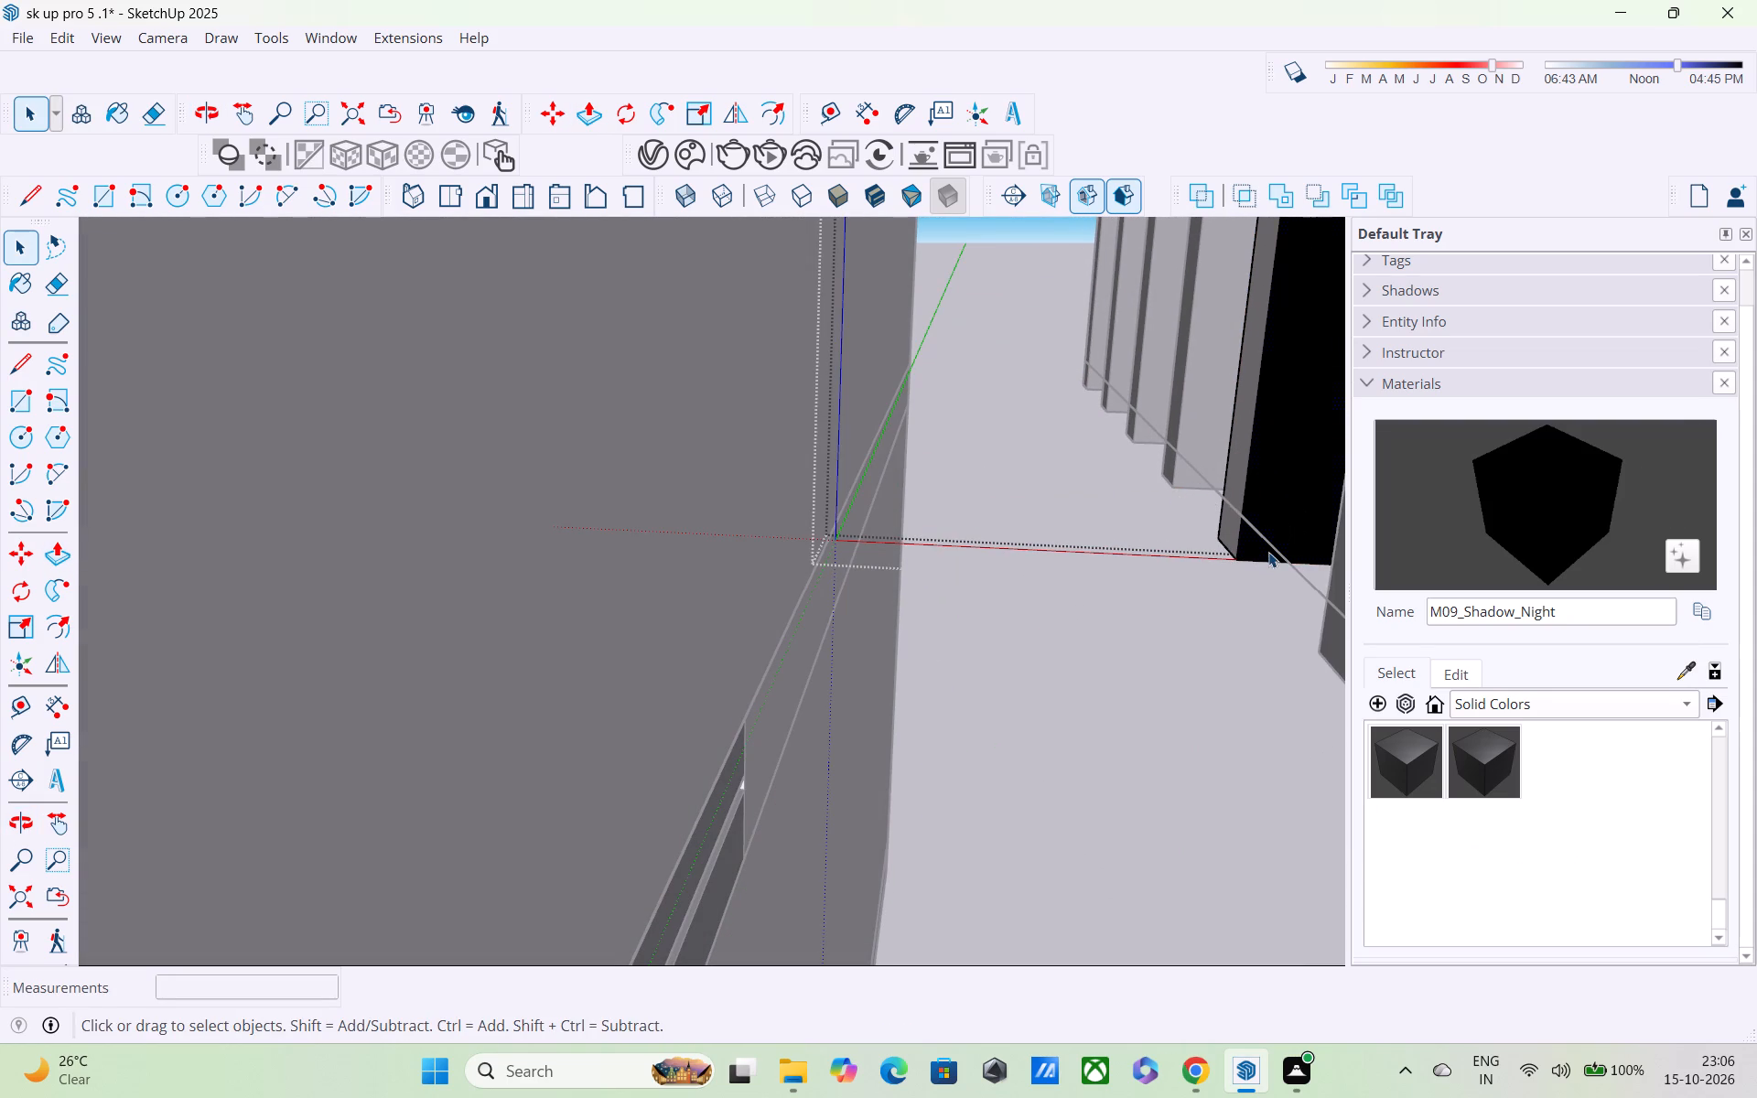
left_click(1223, 609)
left_click(1291, 568)
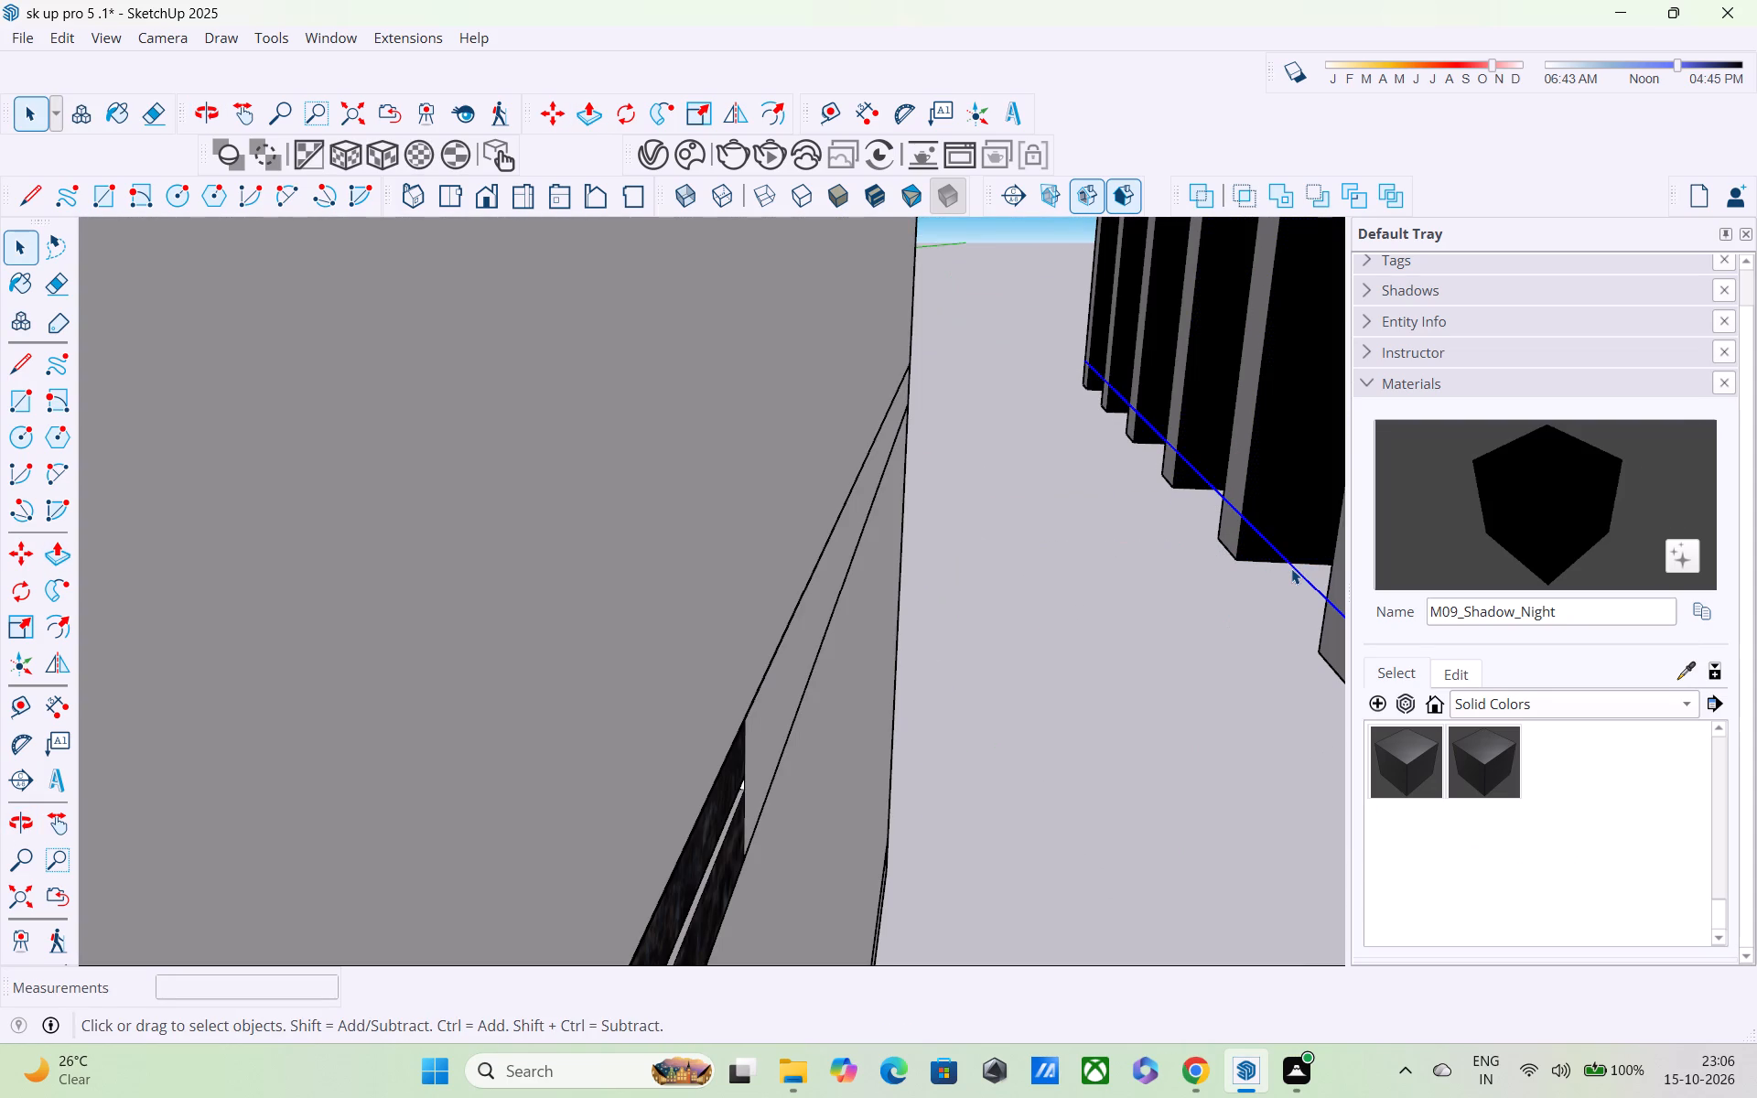
key("Delete")
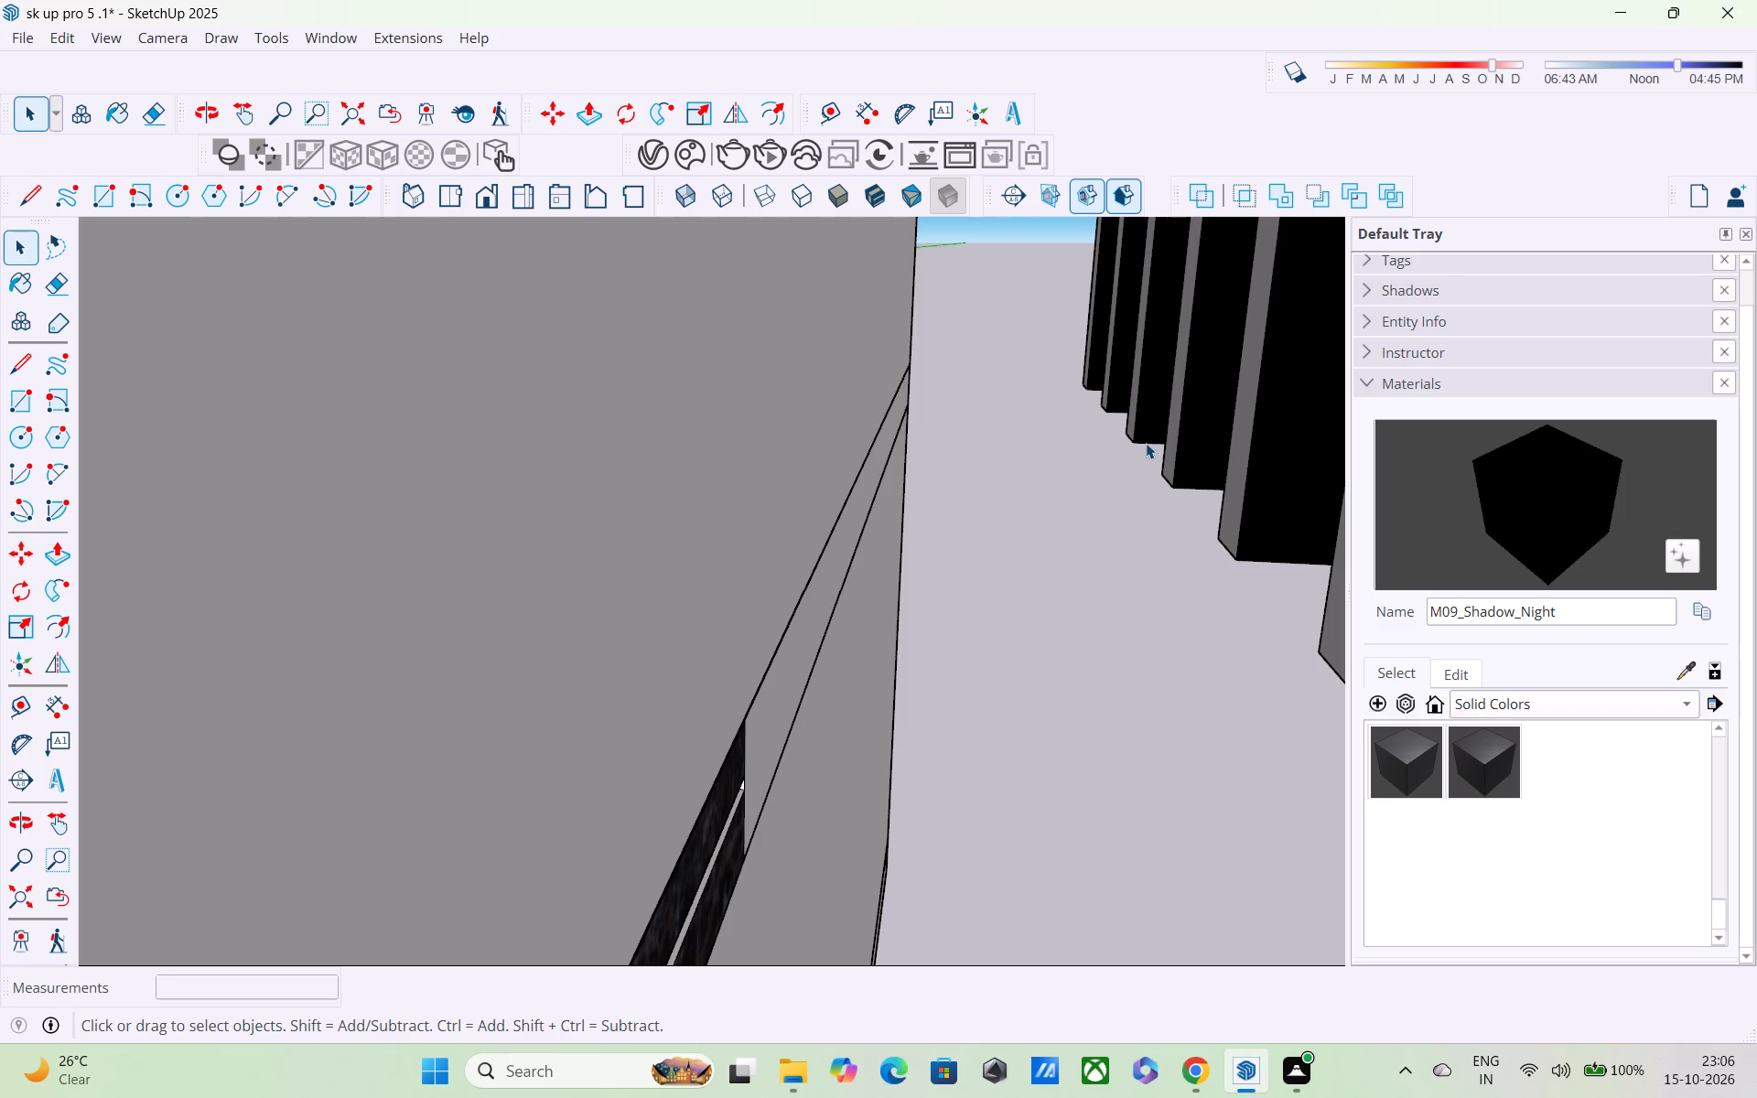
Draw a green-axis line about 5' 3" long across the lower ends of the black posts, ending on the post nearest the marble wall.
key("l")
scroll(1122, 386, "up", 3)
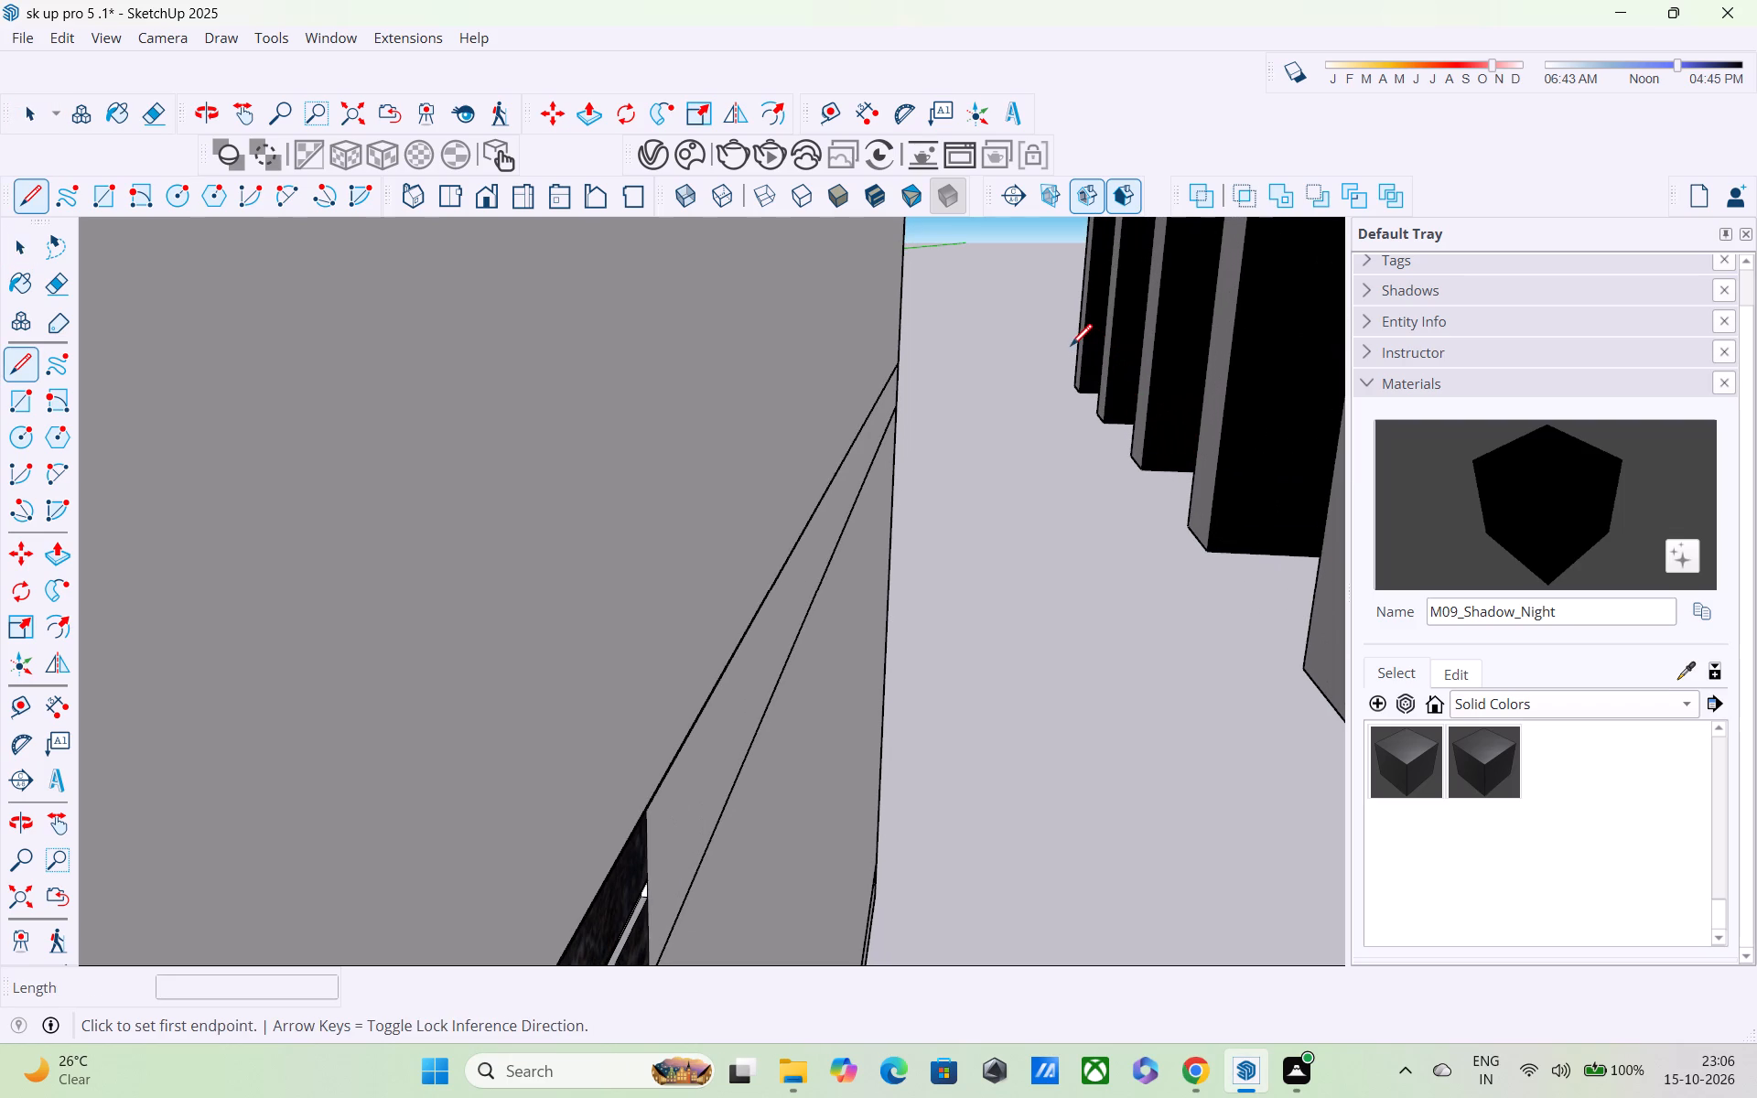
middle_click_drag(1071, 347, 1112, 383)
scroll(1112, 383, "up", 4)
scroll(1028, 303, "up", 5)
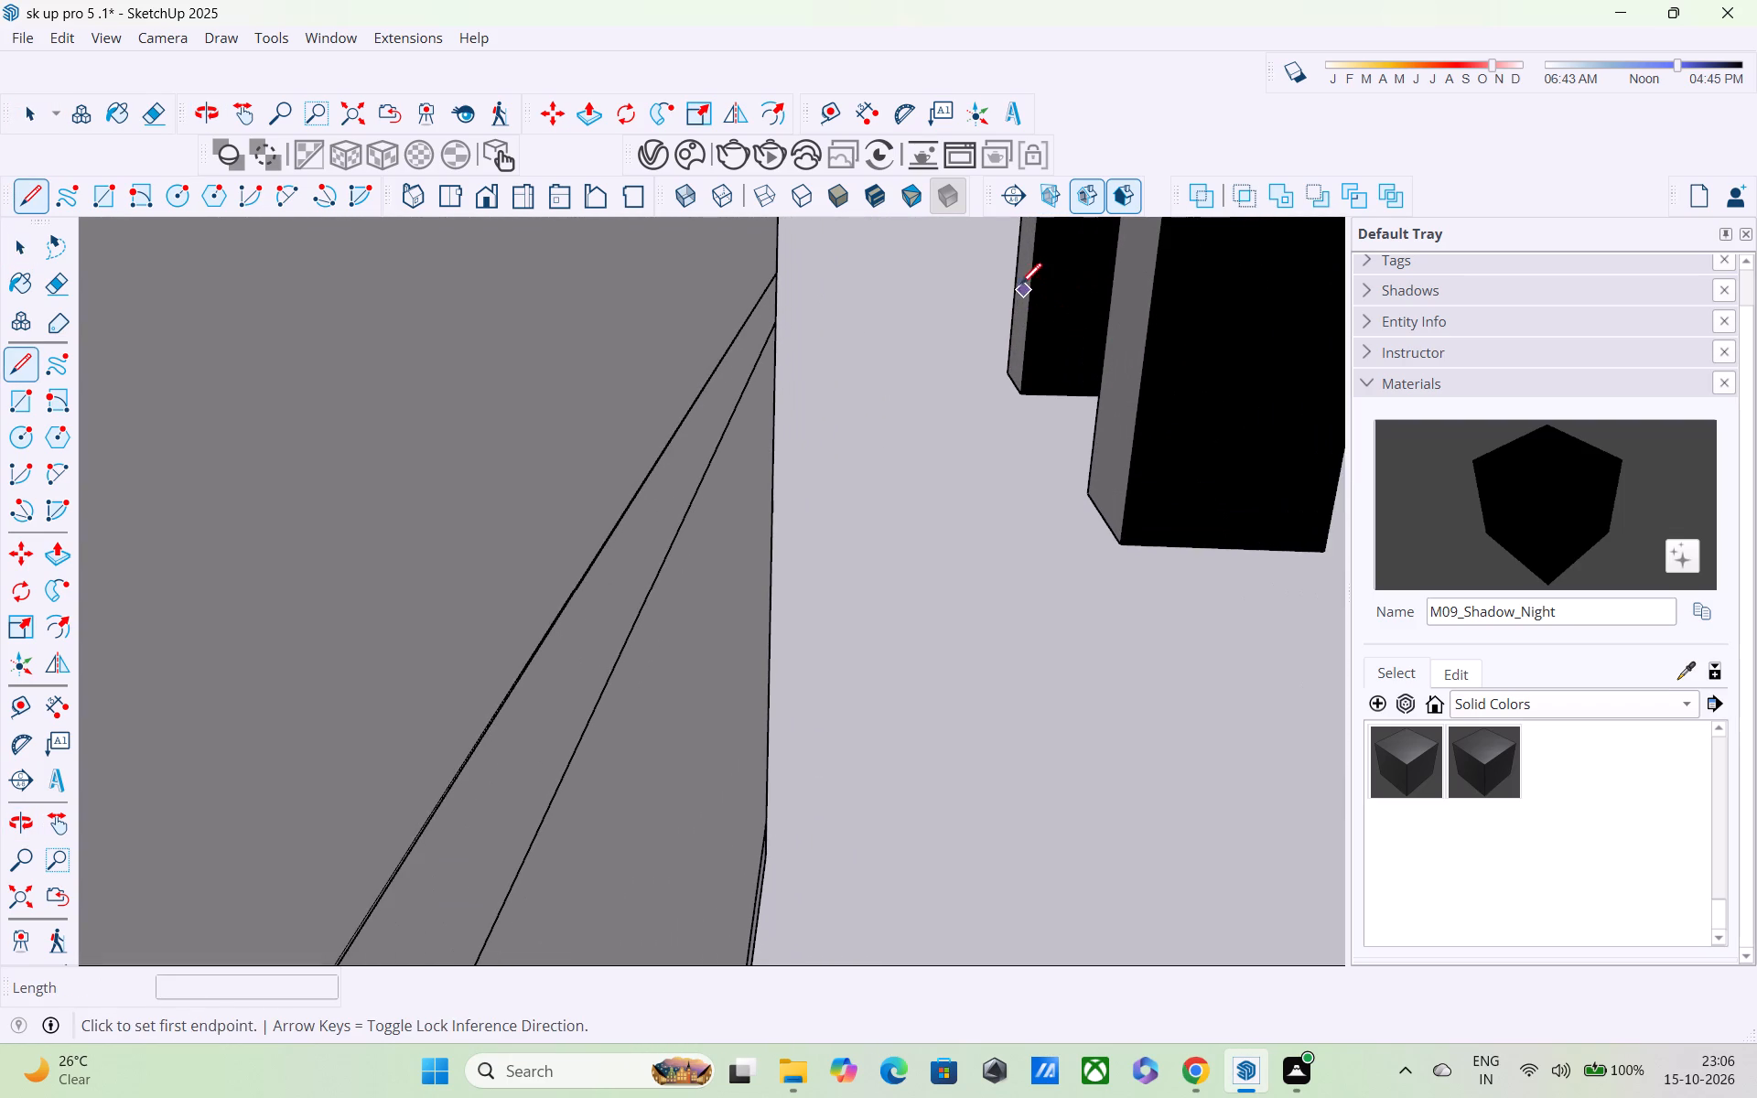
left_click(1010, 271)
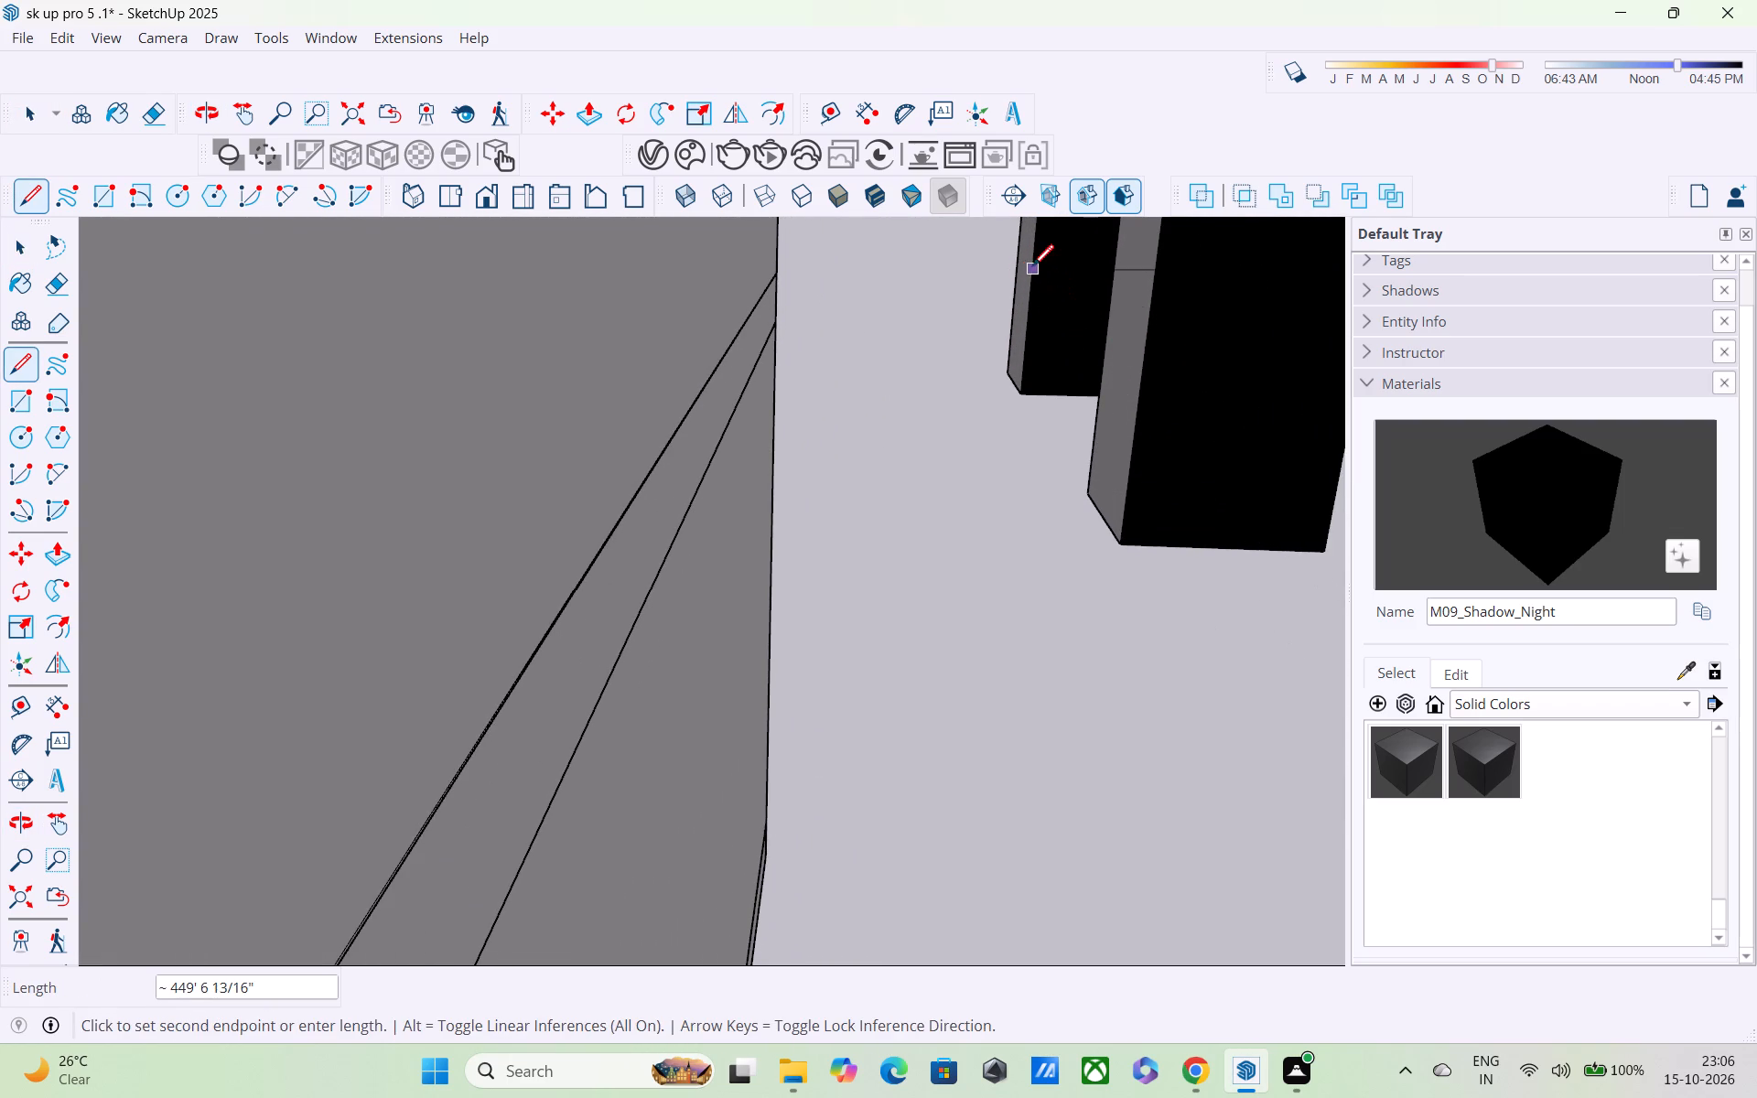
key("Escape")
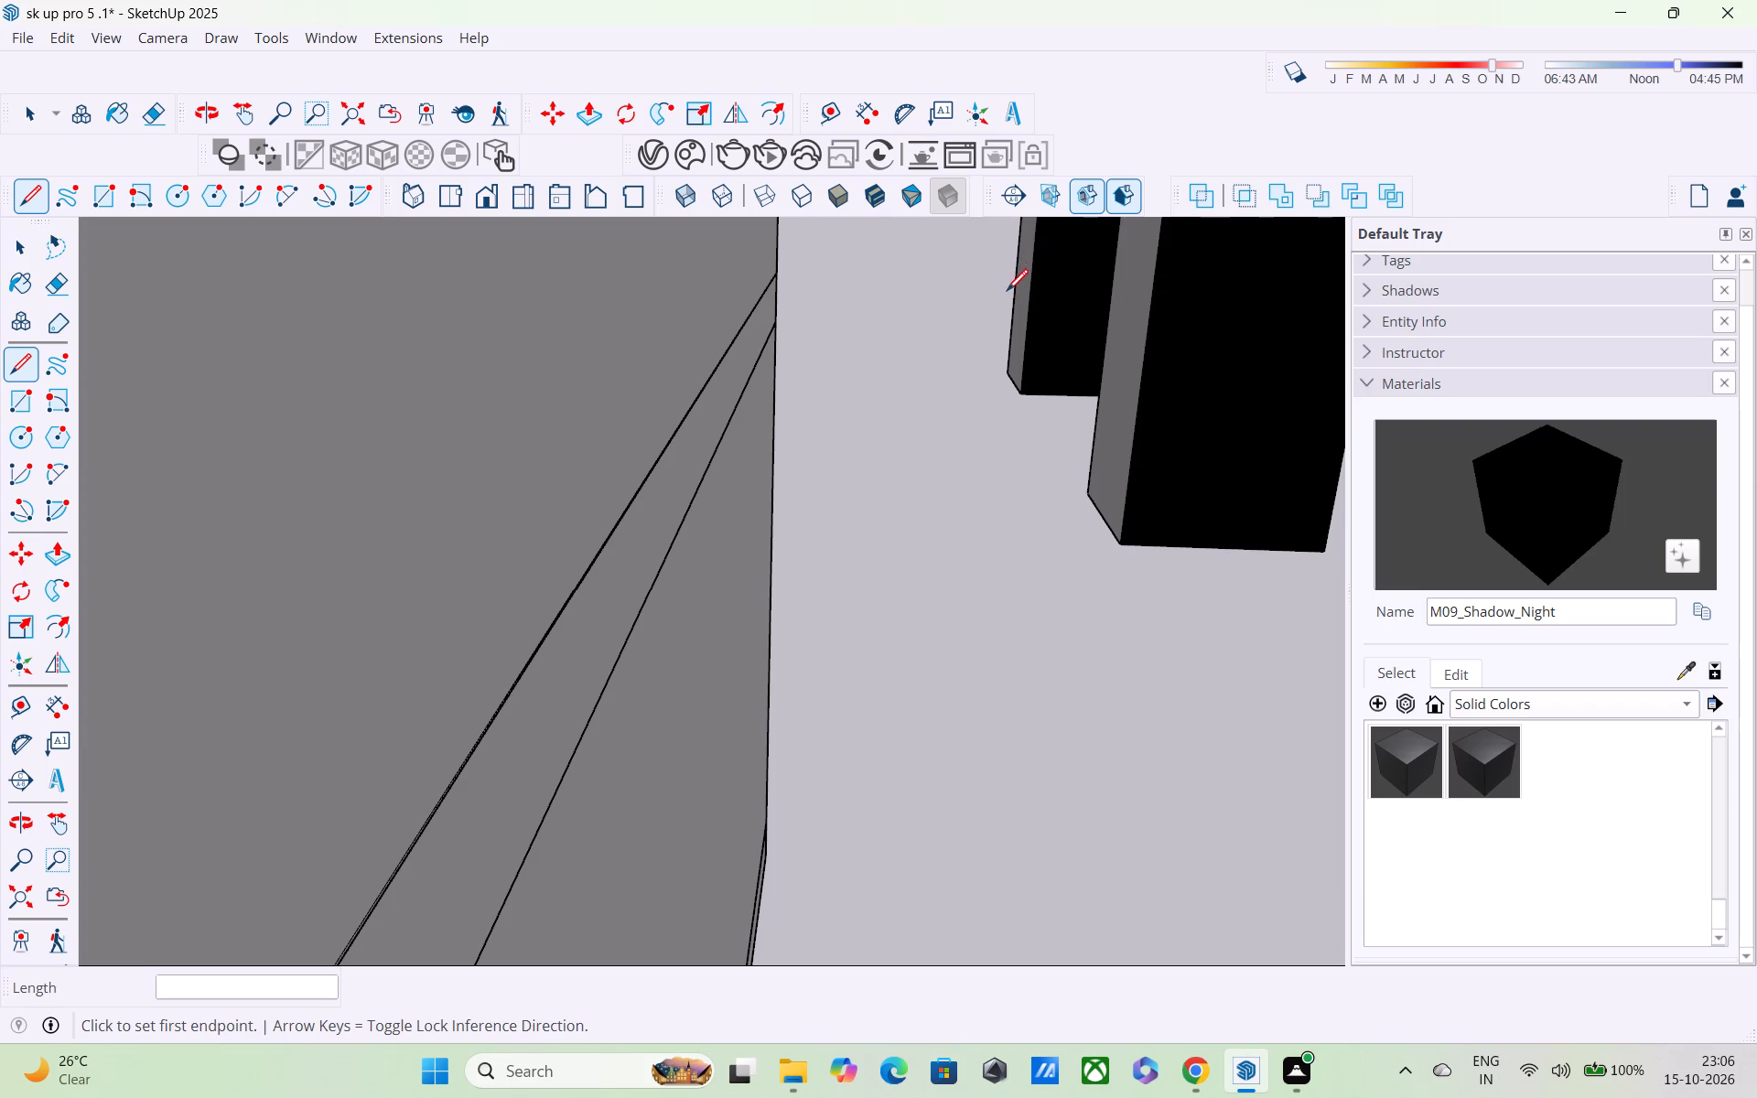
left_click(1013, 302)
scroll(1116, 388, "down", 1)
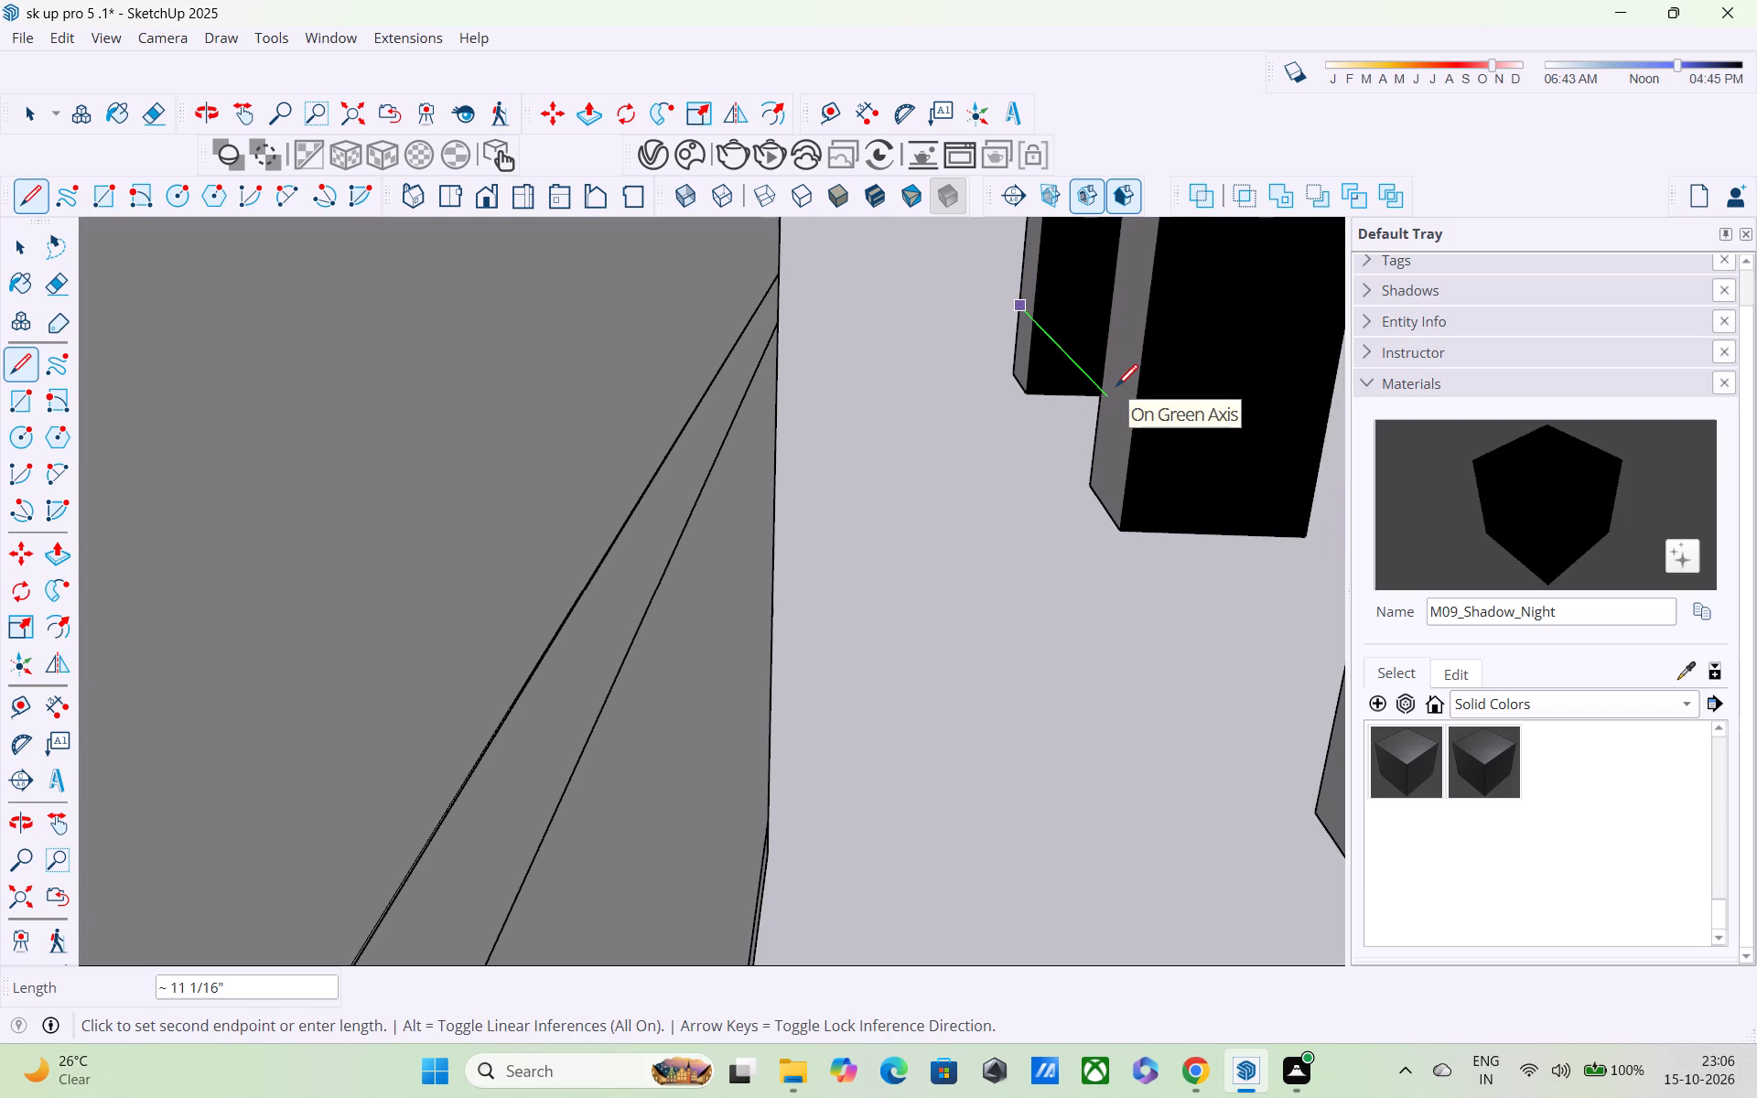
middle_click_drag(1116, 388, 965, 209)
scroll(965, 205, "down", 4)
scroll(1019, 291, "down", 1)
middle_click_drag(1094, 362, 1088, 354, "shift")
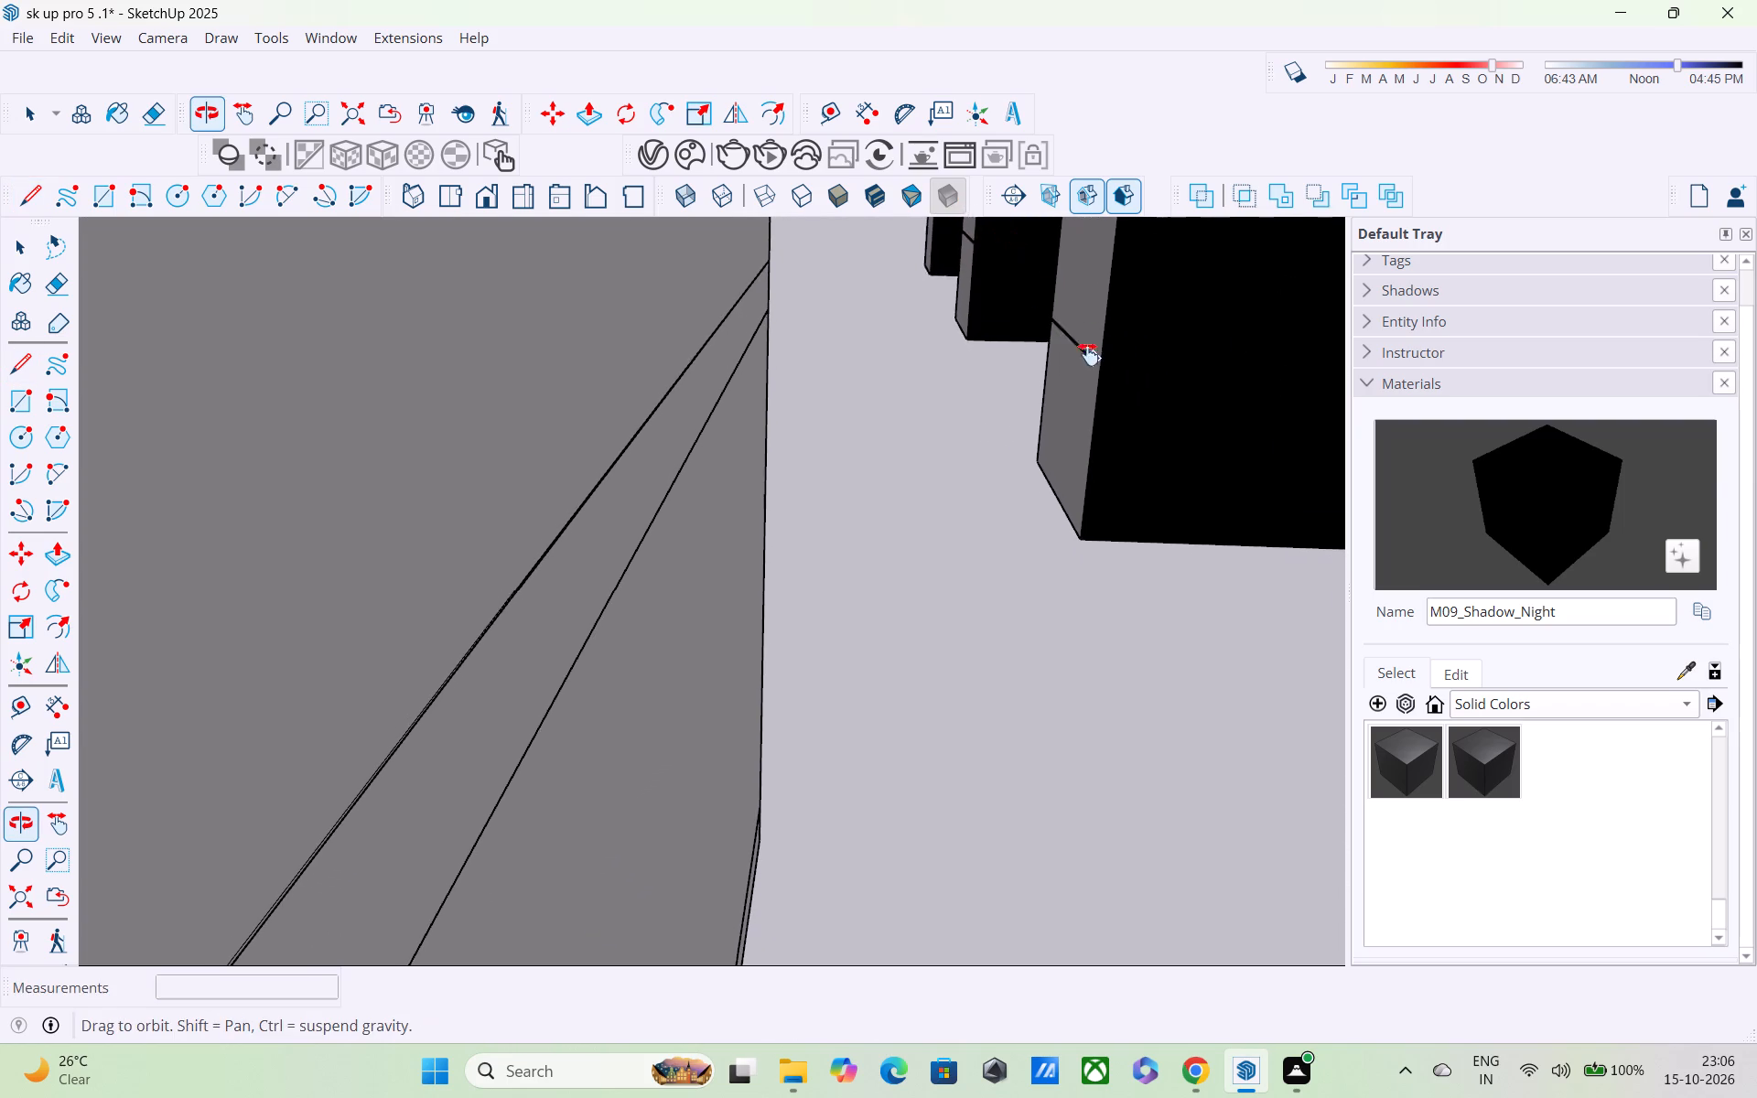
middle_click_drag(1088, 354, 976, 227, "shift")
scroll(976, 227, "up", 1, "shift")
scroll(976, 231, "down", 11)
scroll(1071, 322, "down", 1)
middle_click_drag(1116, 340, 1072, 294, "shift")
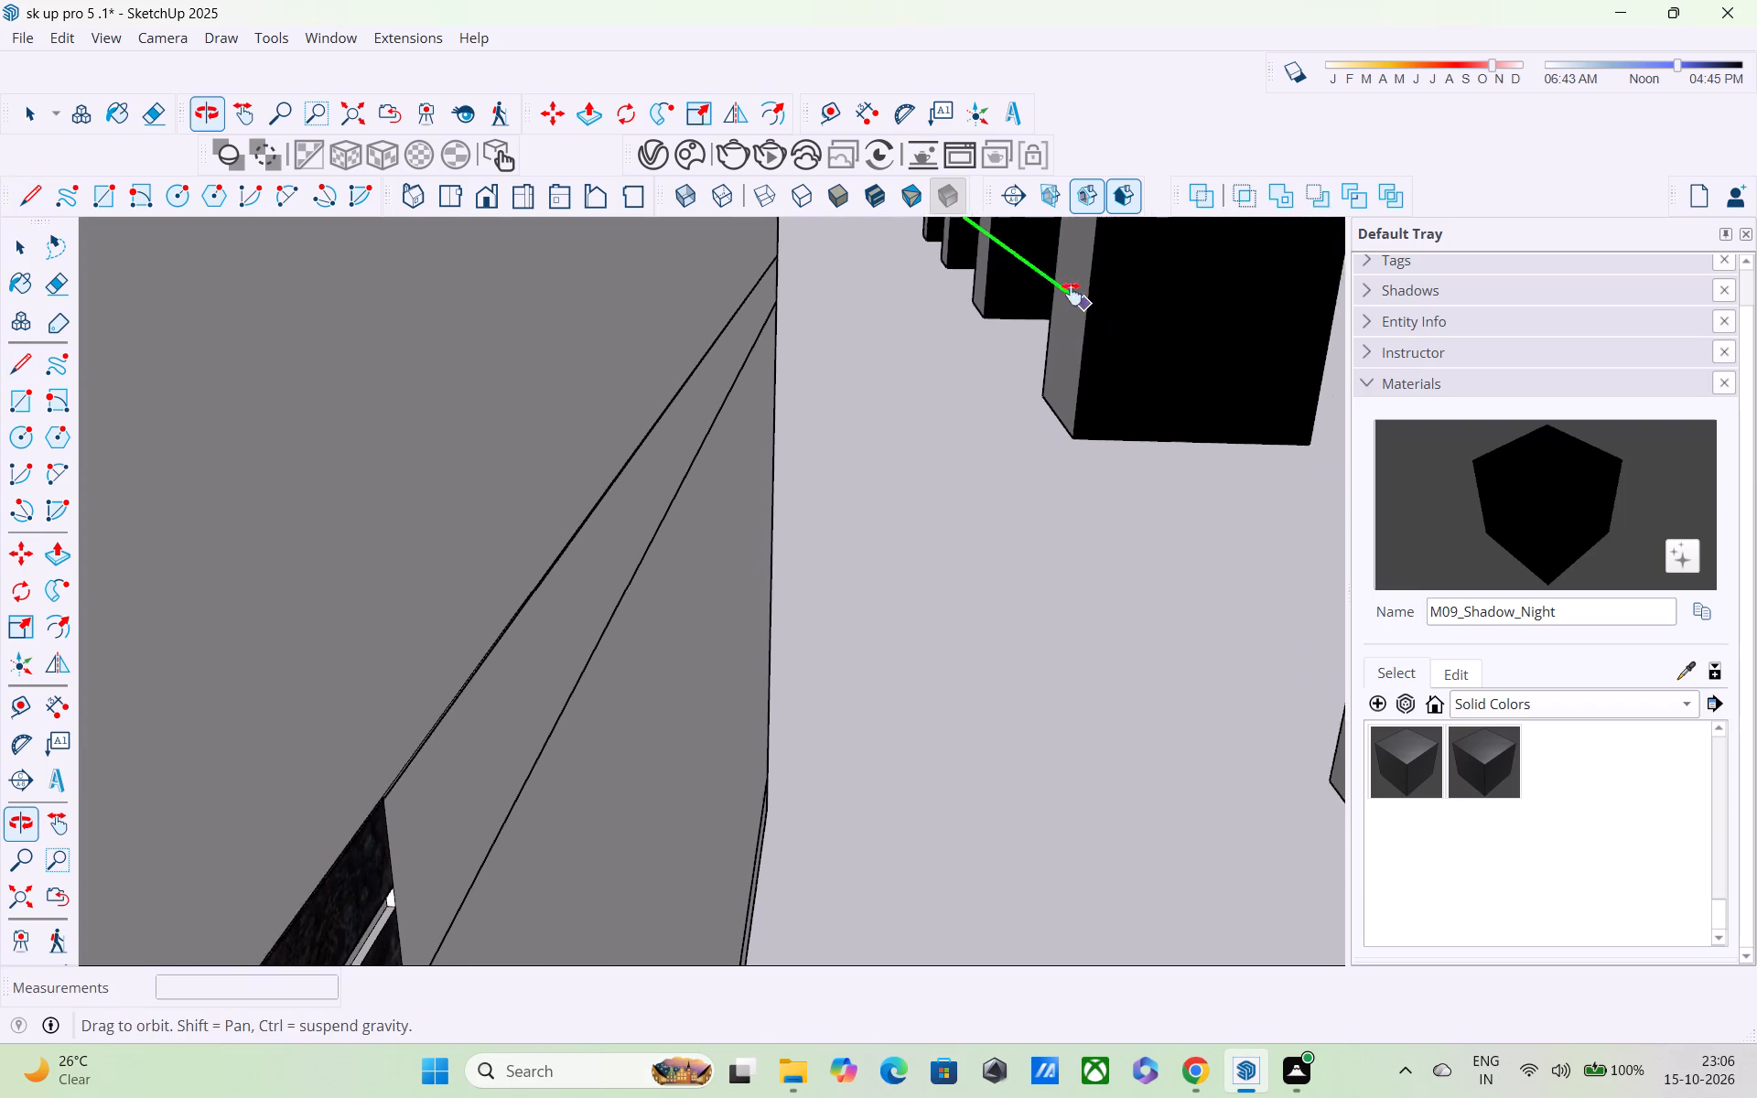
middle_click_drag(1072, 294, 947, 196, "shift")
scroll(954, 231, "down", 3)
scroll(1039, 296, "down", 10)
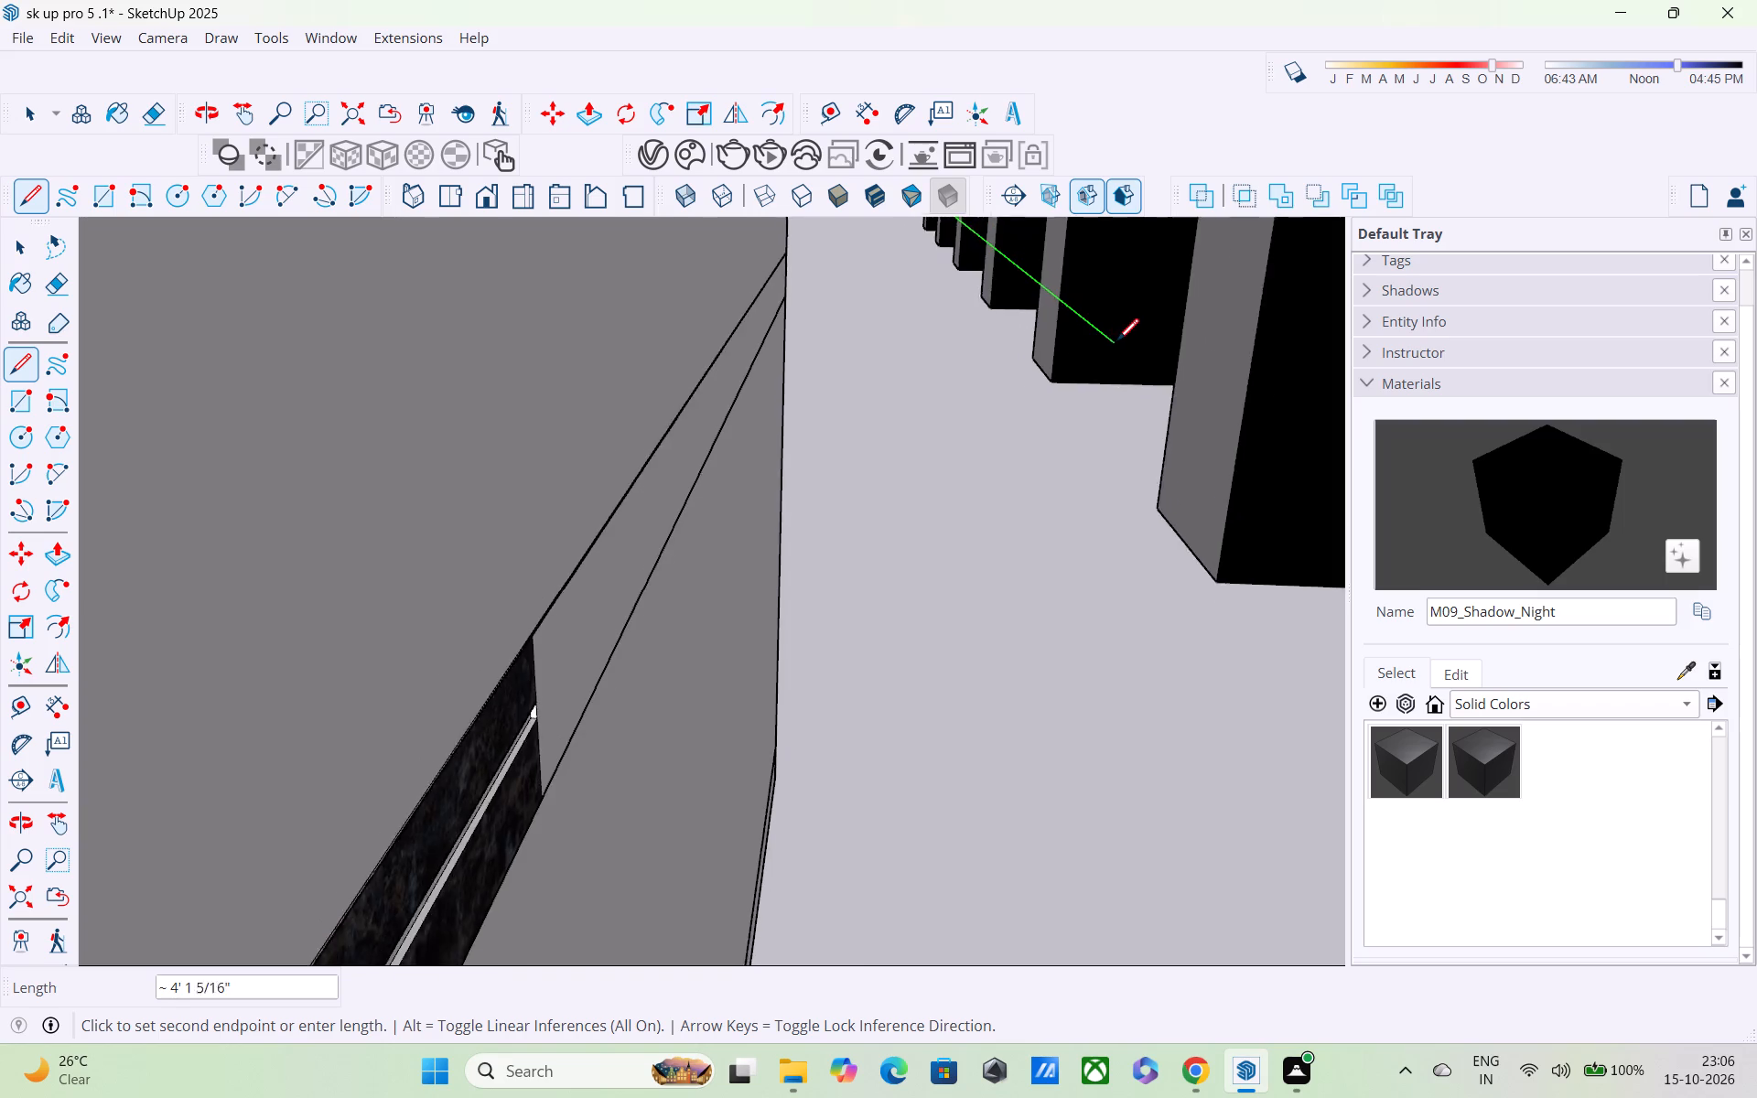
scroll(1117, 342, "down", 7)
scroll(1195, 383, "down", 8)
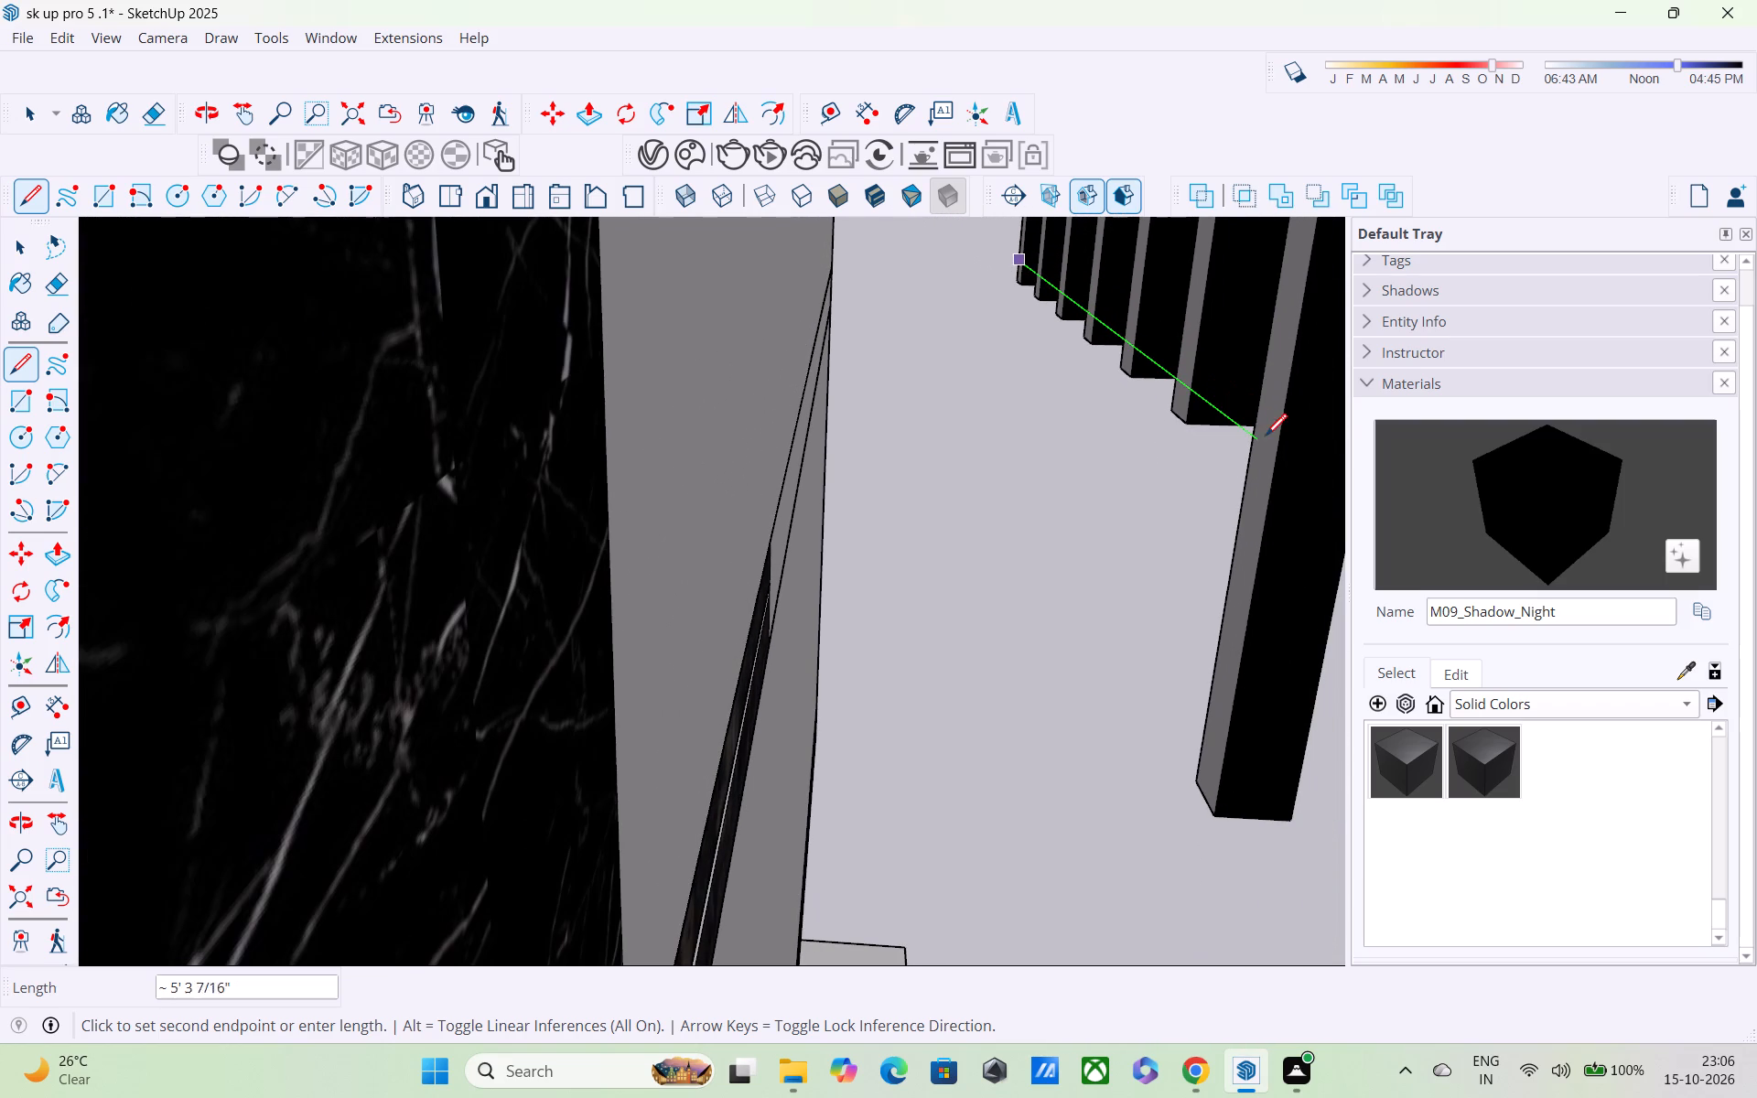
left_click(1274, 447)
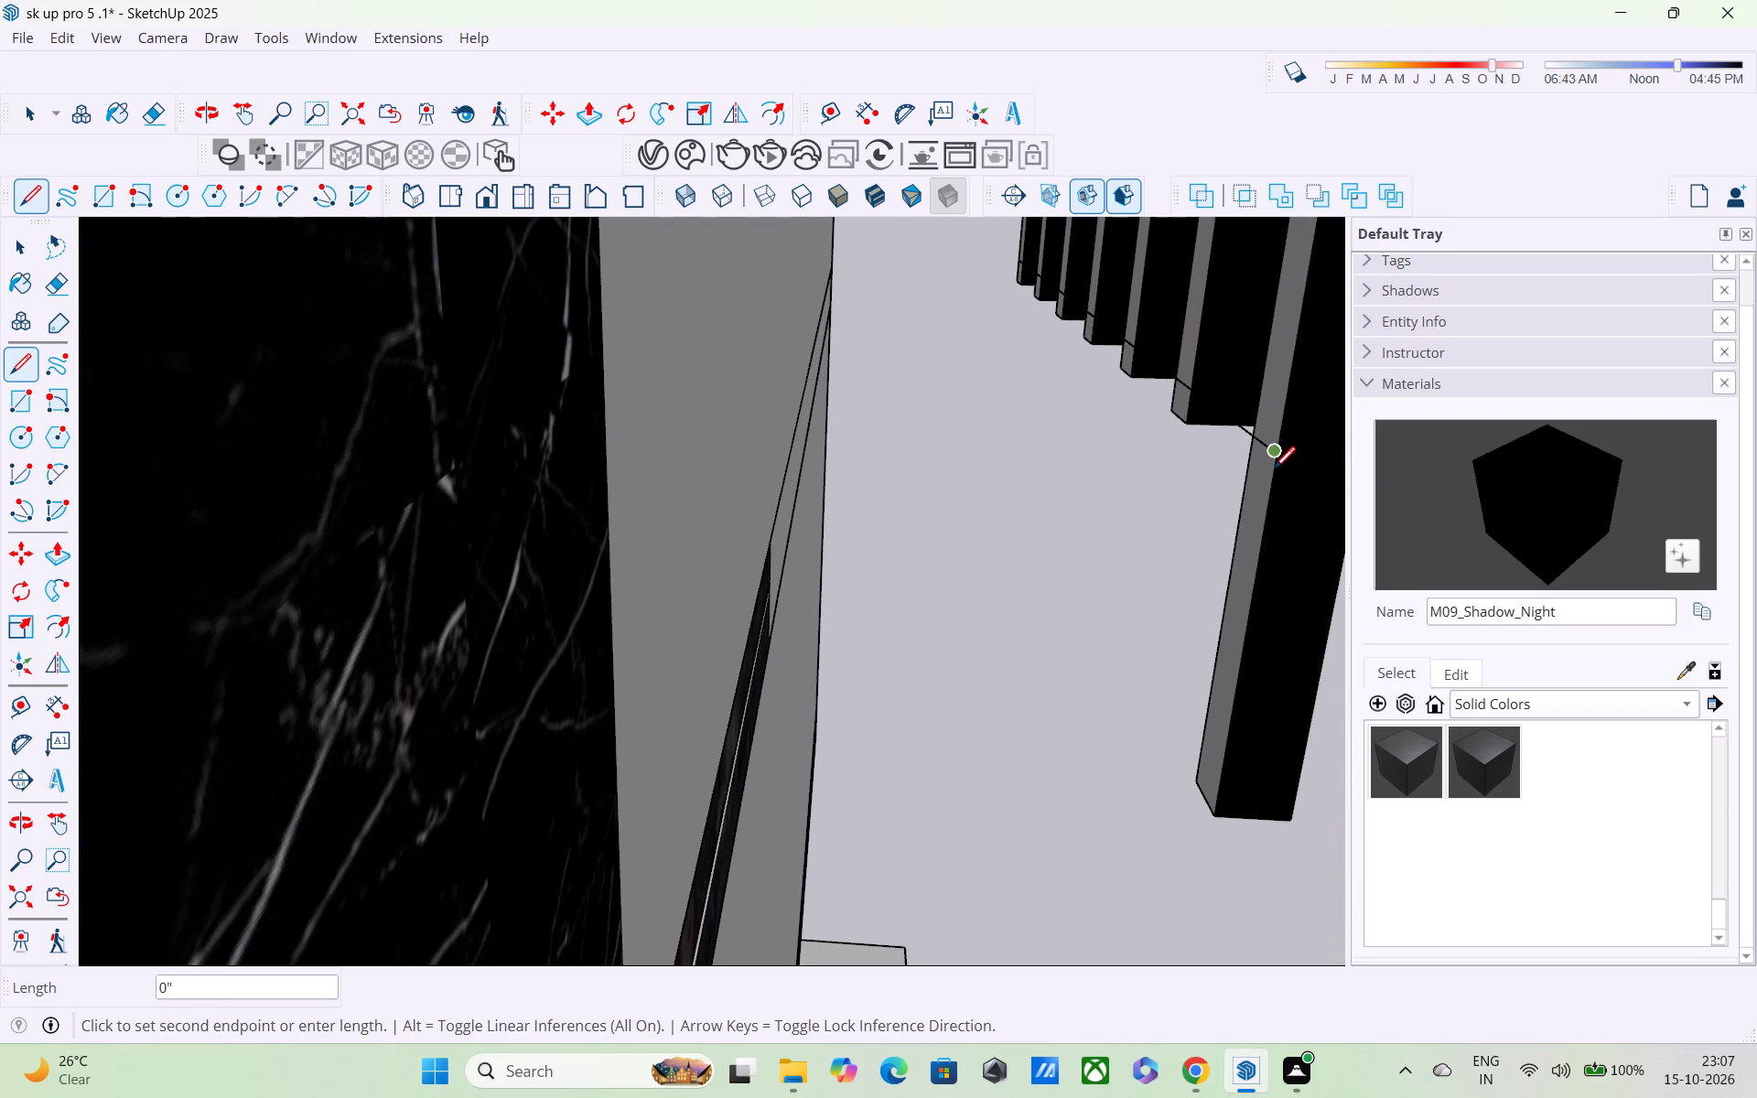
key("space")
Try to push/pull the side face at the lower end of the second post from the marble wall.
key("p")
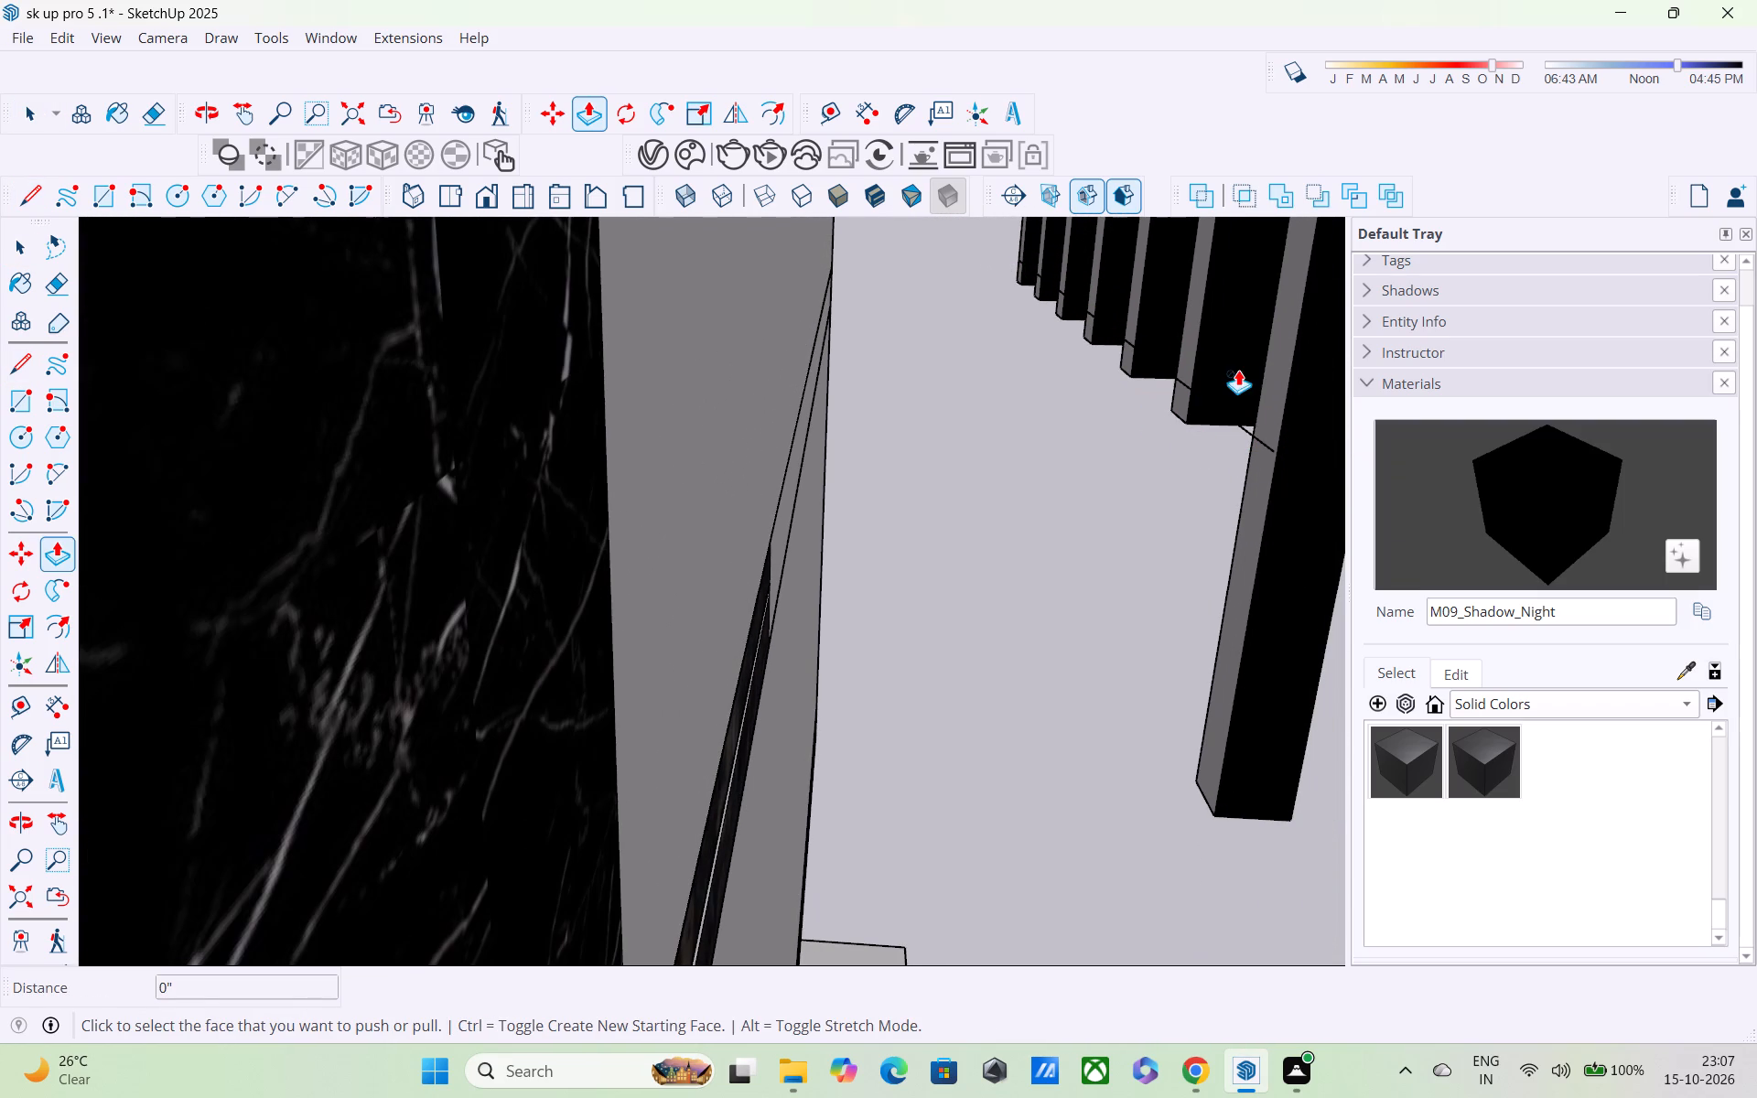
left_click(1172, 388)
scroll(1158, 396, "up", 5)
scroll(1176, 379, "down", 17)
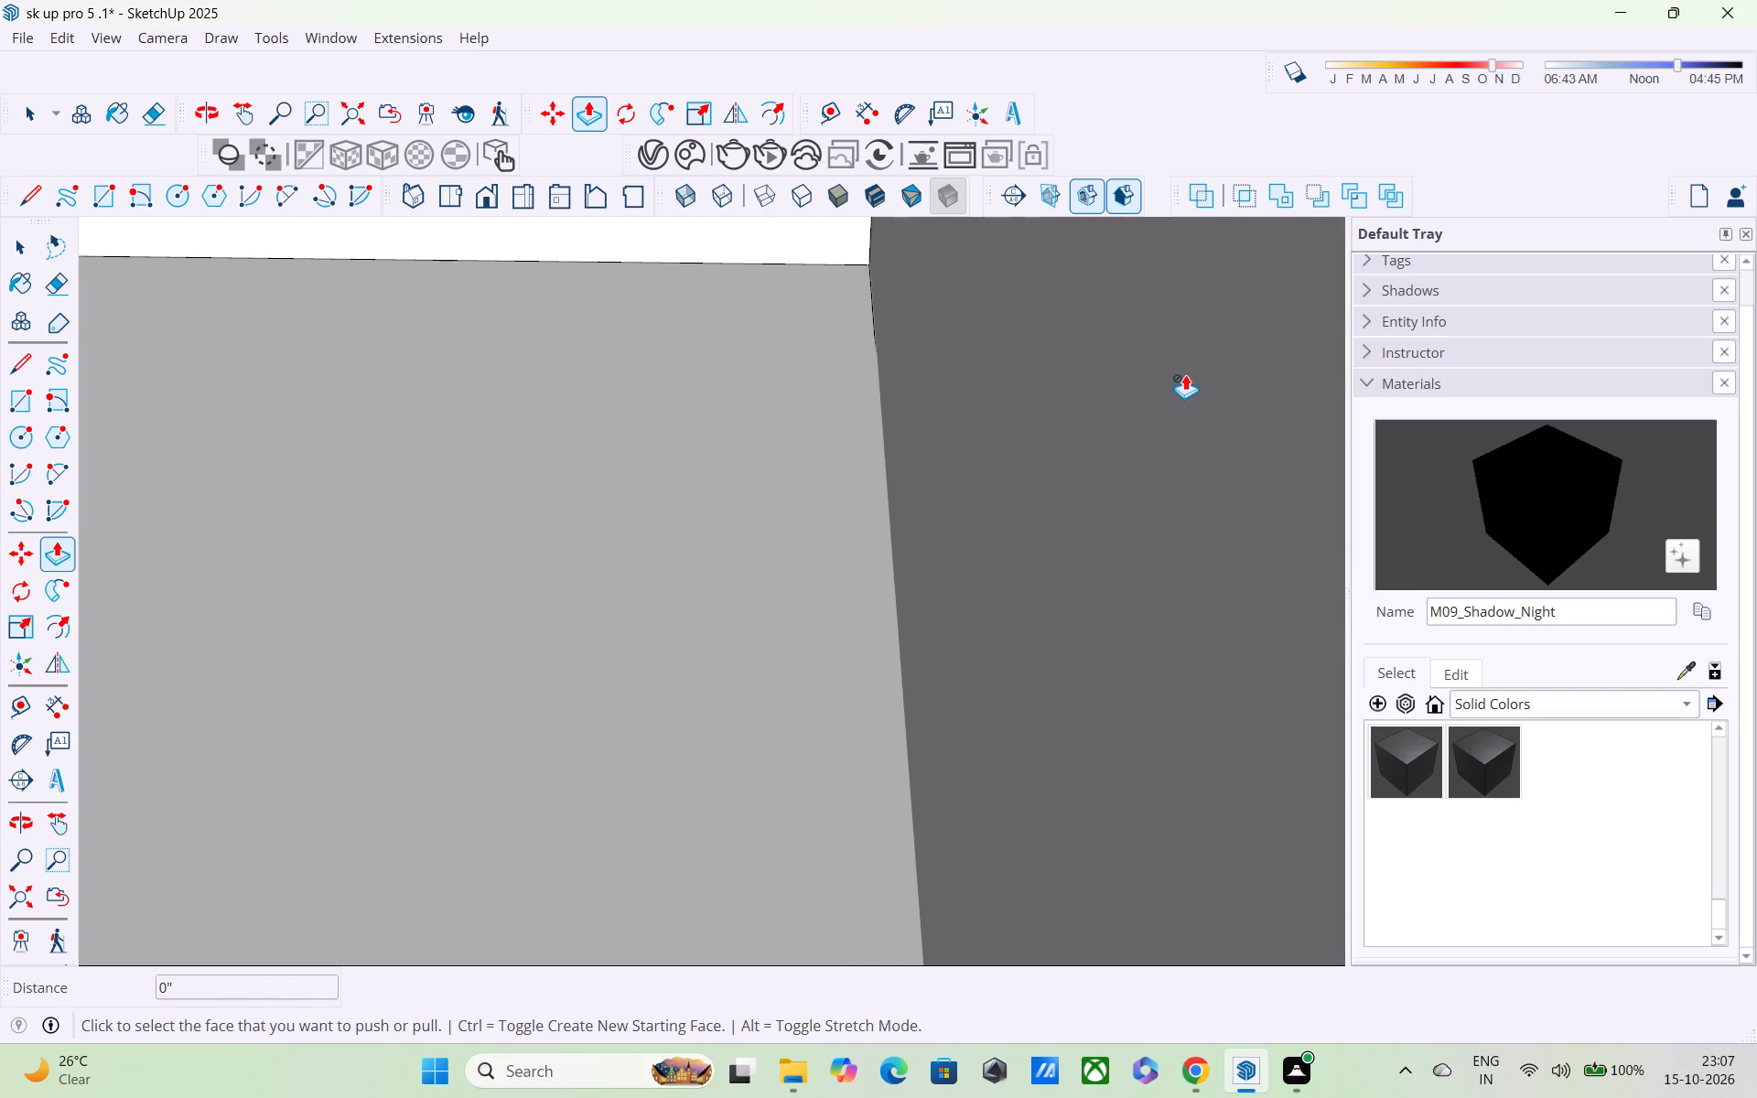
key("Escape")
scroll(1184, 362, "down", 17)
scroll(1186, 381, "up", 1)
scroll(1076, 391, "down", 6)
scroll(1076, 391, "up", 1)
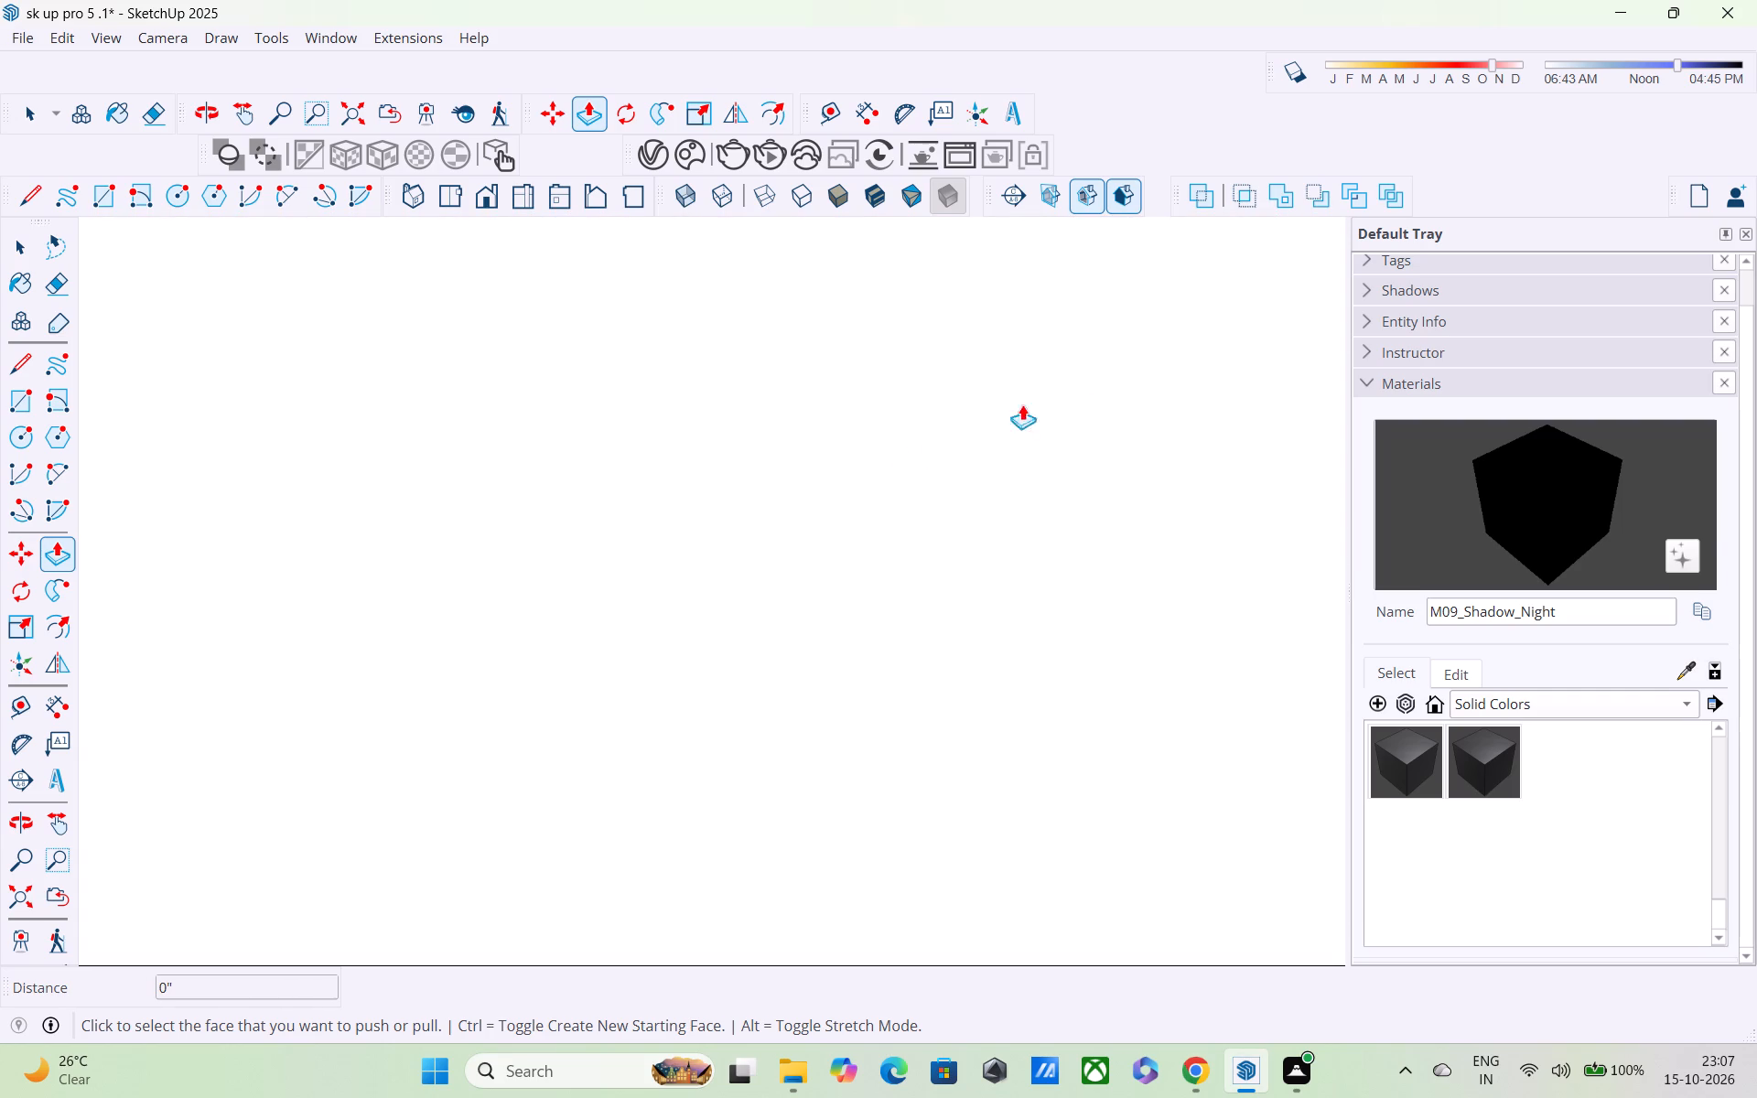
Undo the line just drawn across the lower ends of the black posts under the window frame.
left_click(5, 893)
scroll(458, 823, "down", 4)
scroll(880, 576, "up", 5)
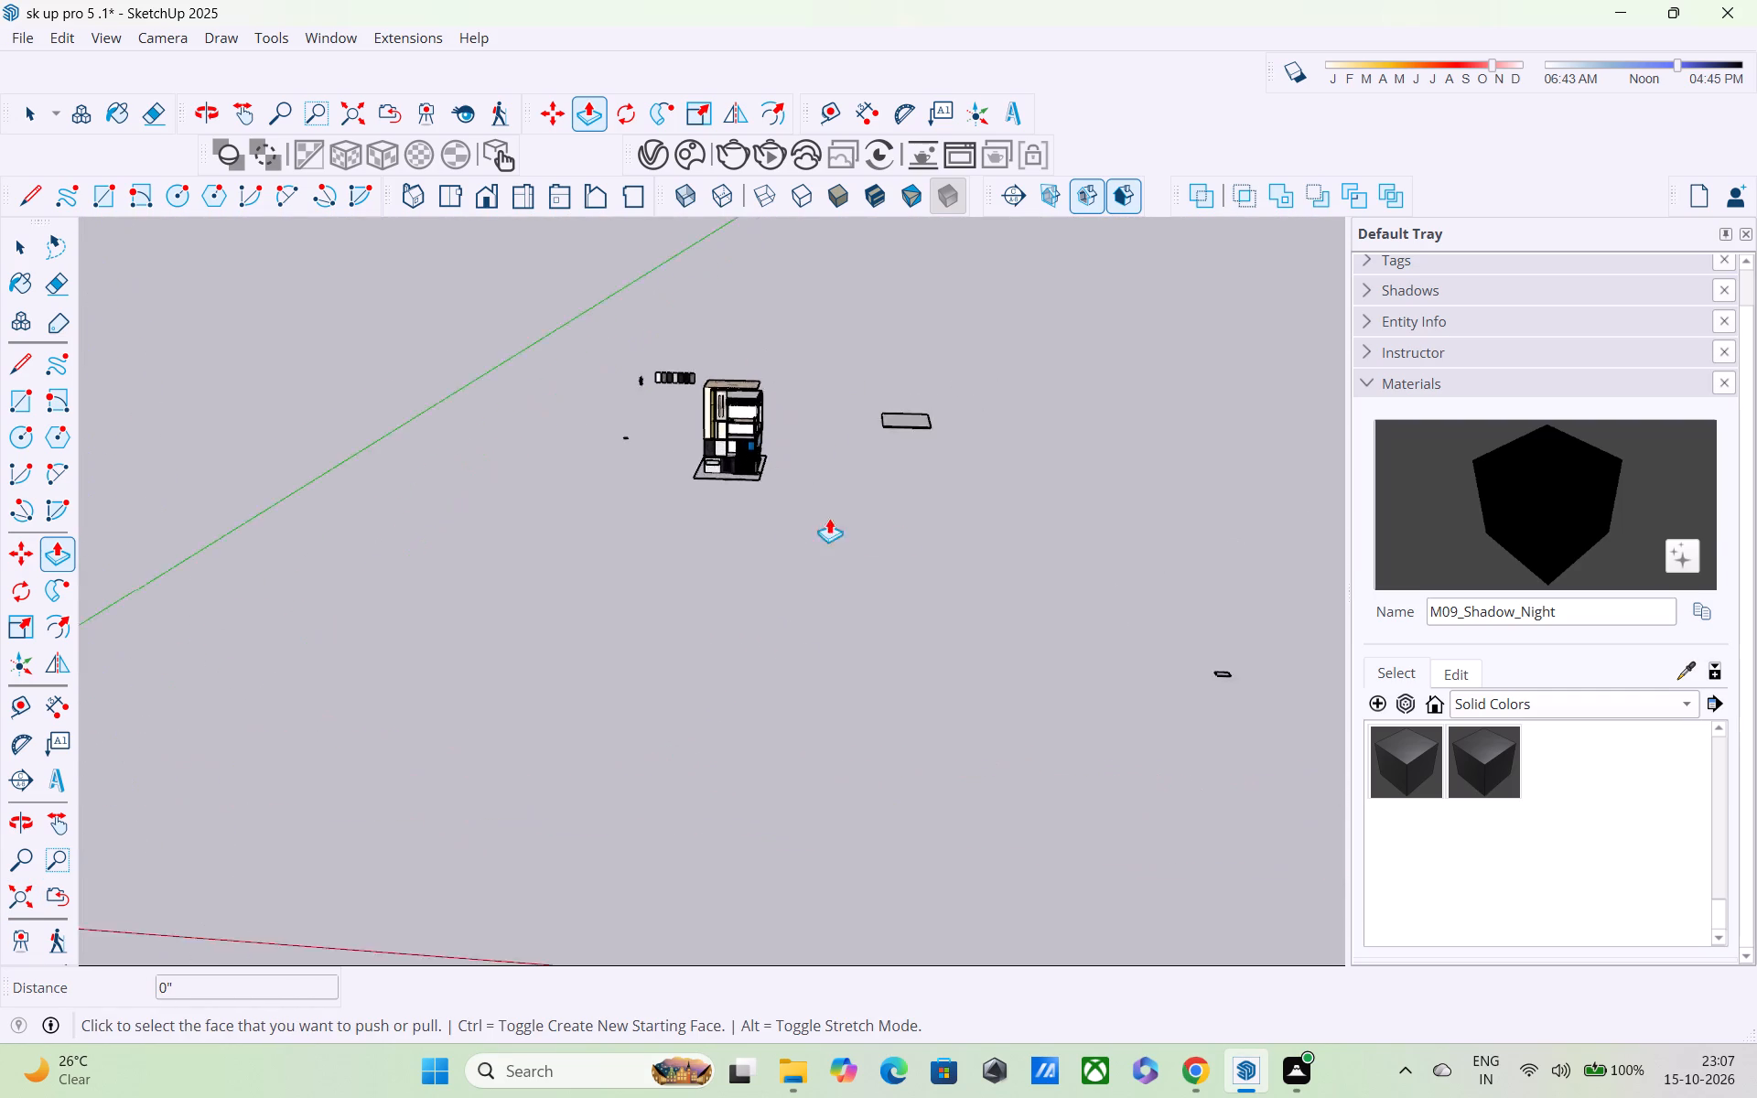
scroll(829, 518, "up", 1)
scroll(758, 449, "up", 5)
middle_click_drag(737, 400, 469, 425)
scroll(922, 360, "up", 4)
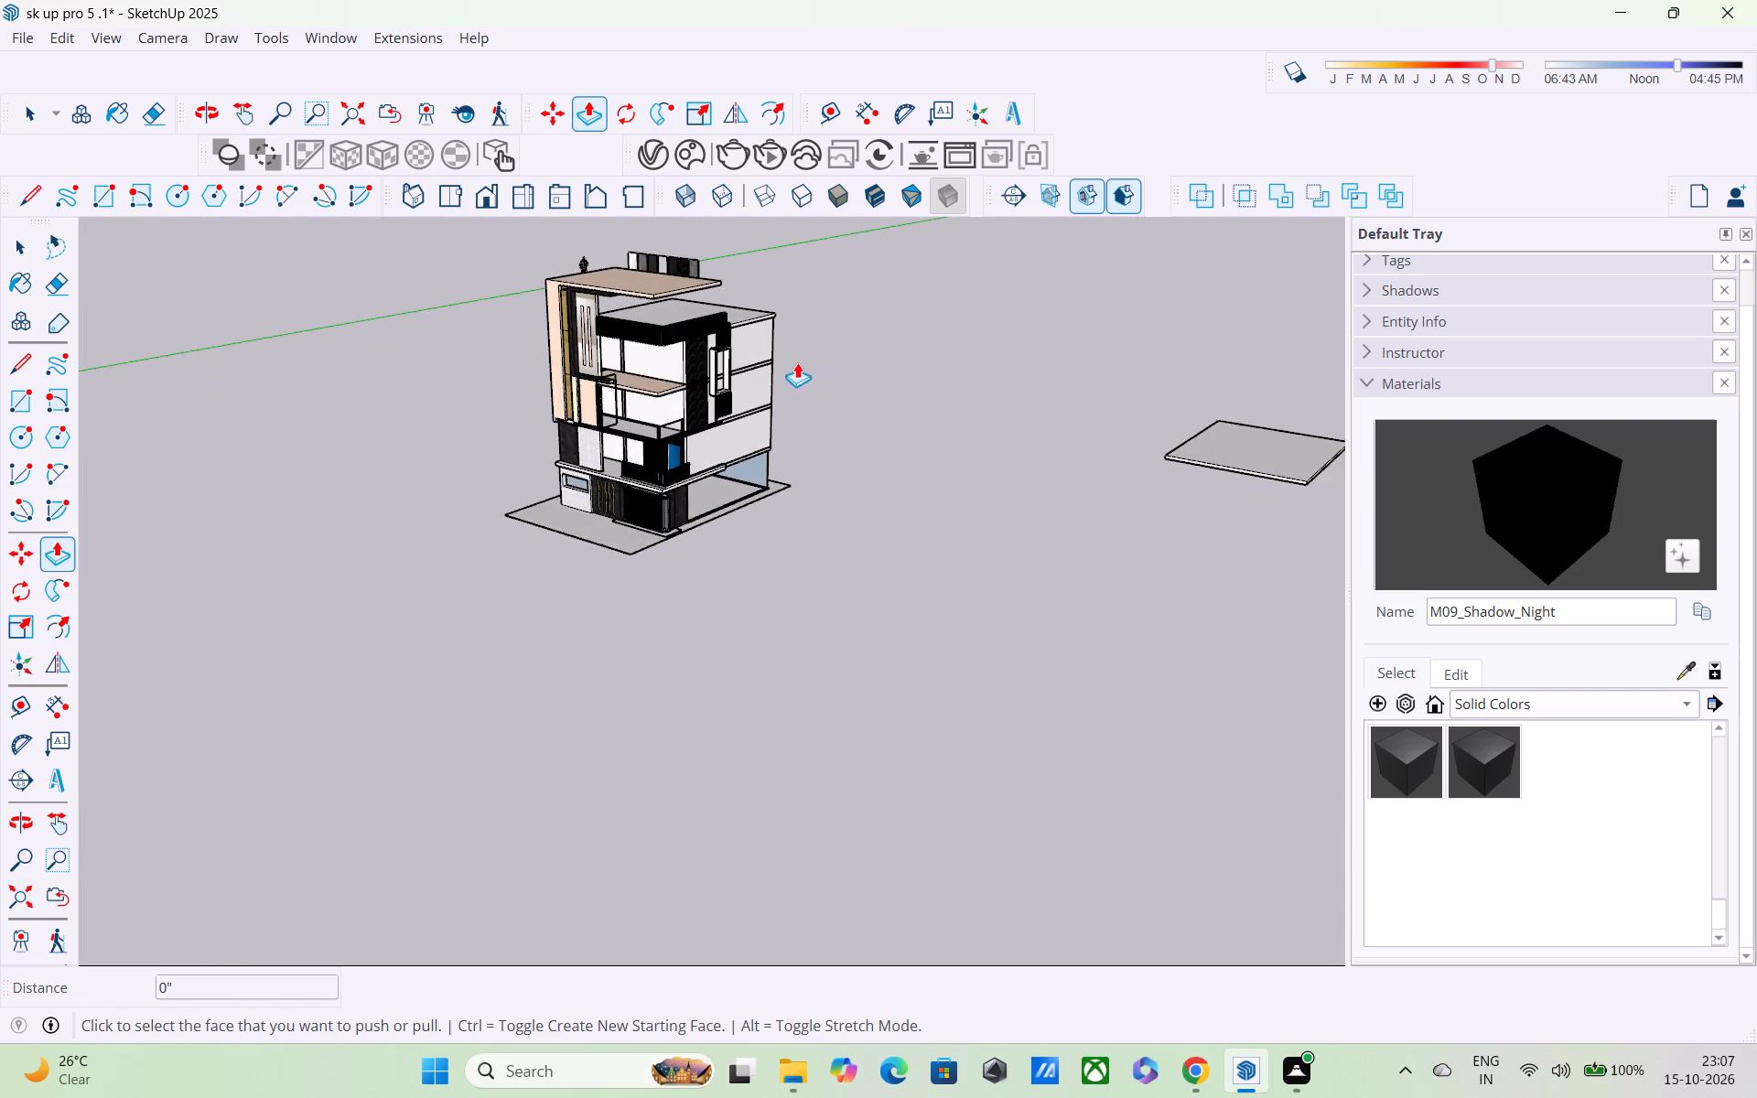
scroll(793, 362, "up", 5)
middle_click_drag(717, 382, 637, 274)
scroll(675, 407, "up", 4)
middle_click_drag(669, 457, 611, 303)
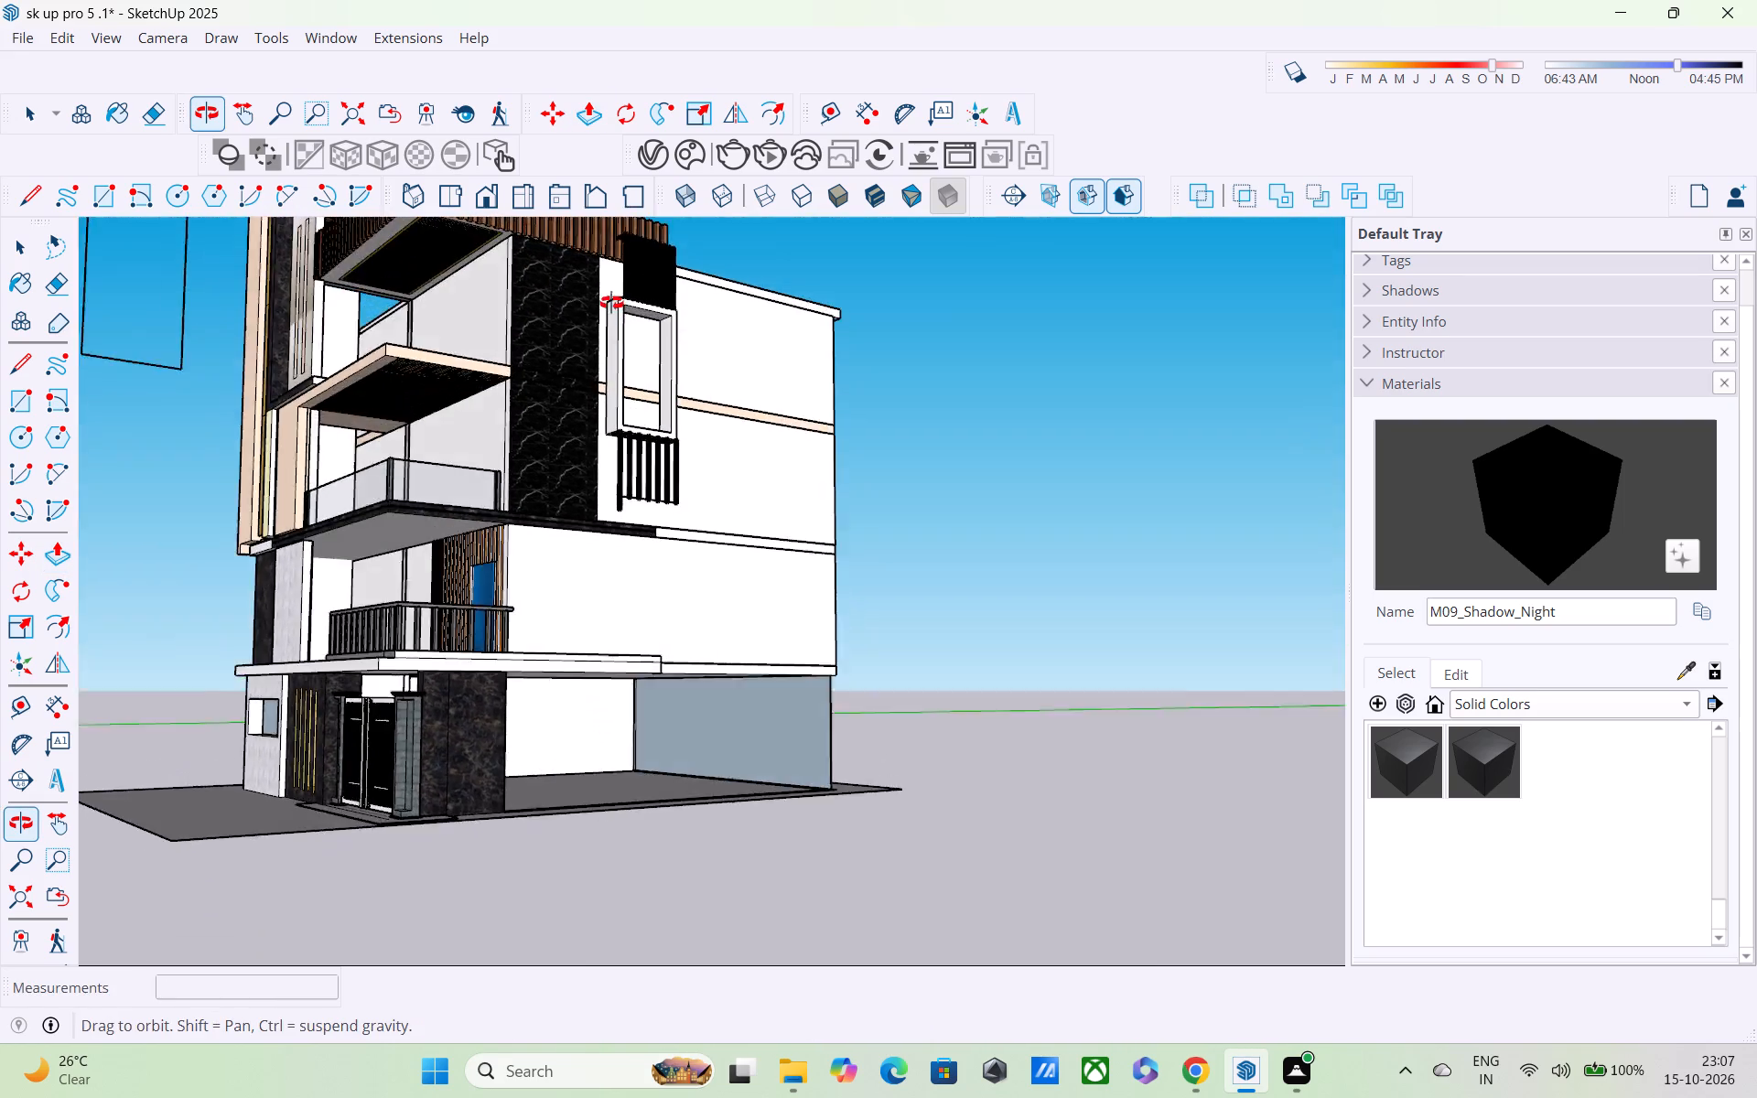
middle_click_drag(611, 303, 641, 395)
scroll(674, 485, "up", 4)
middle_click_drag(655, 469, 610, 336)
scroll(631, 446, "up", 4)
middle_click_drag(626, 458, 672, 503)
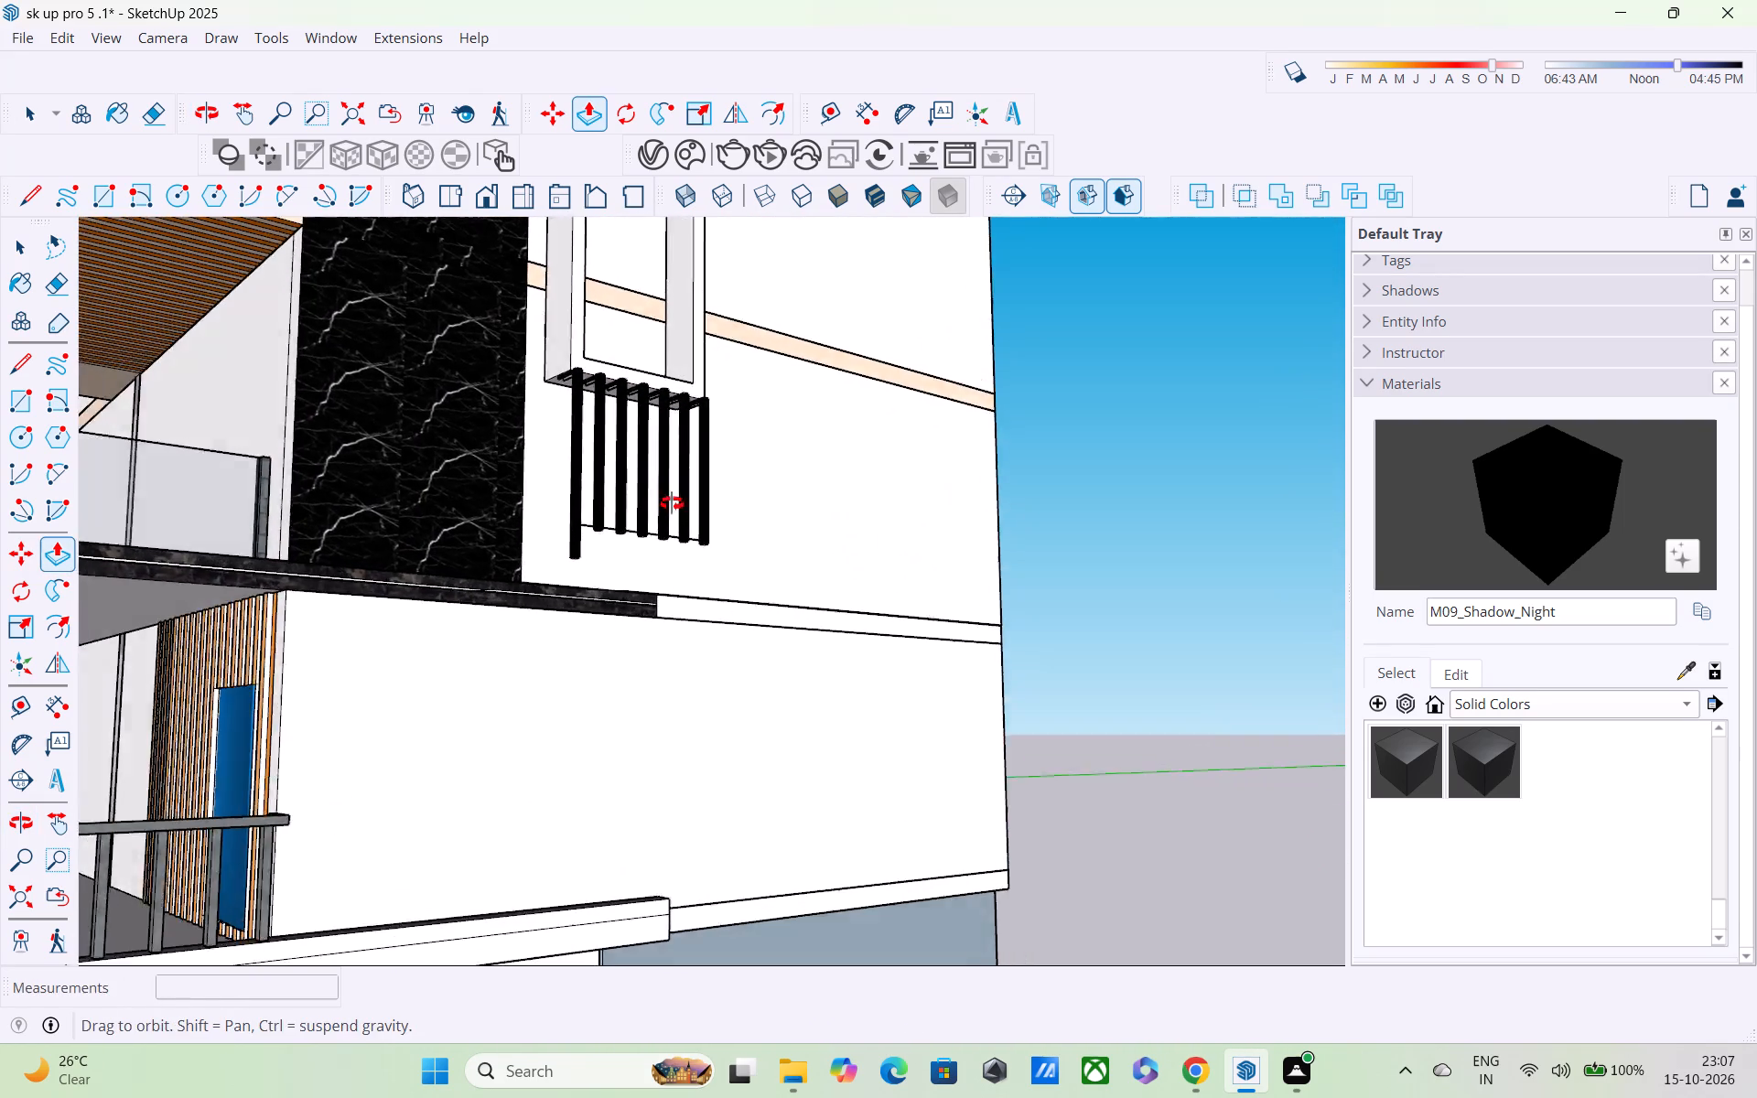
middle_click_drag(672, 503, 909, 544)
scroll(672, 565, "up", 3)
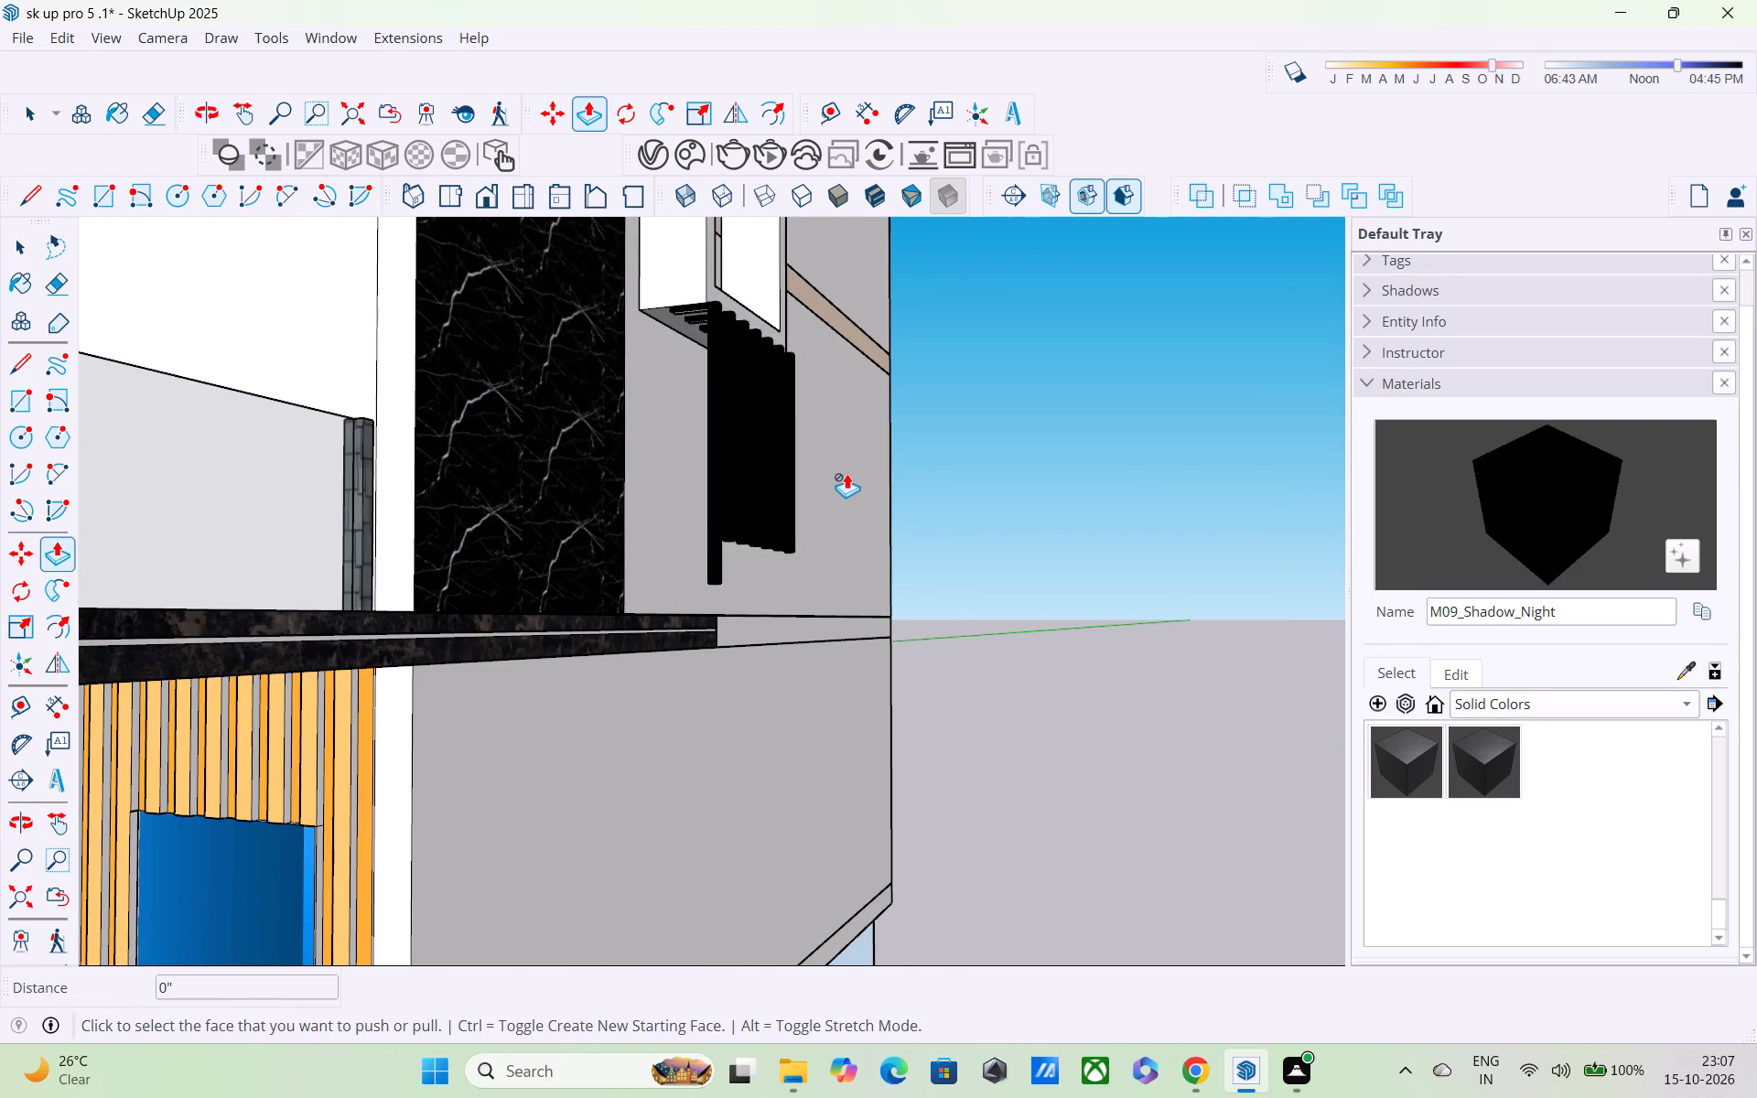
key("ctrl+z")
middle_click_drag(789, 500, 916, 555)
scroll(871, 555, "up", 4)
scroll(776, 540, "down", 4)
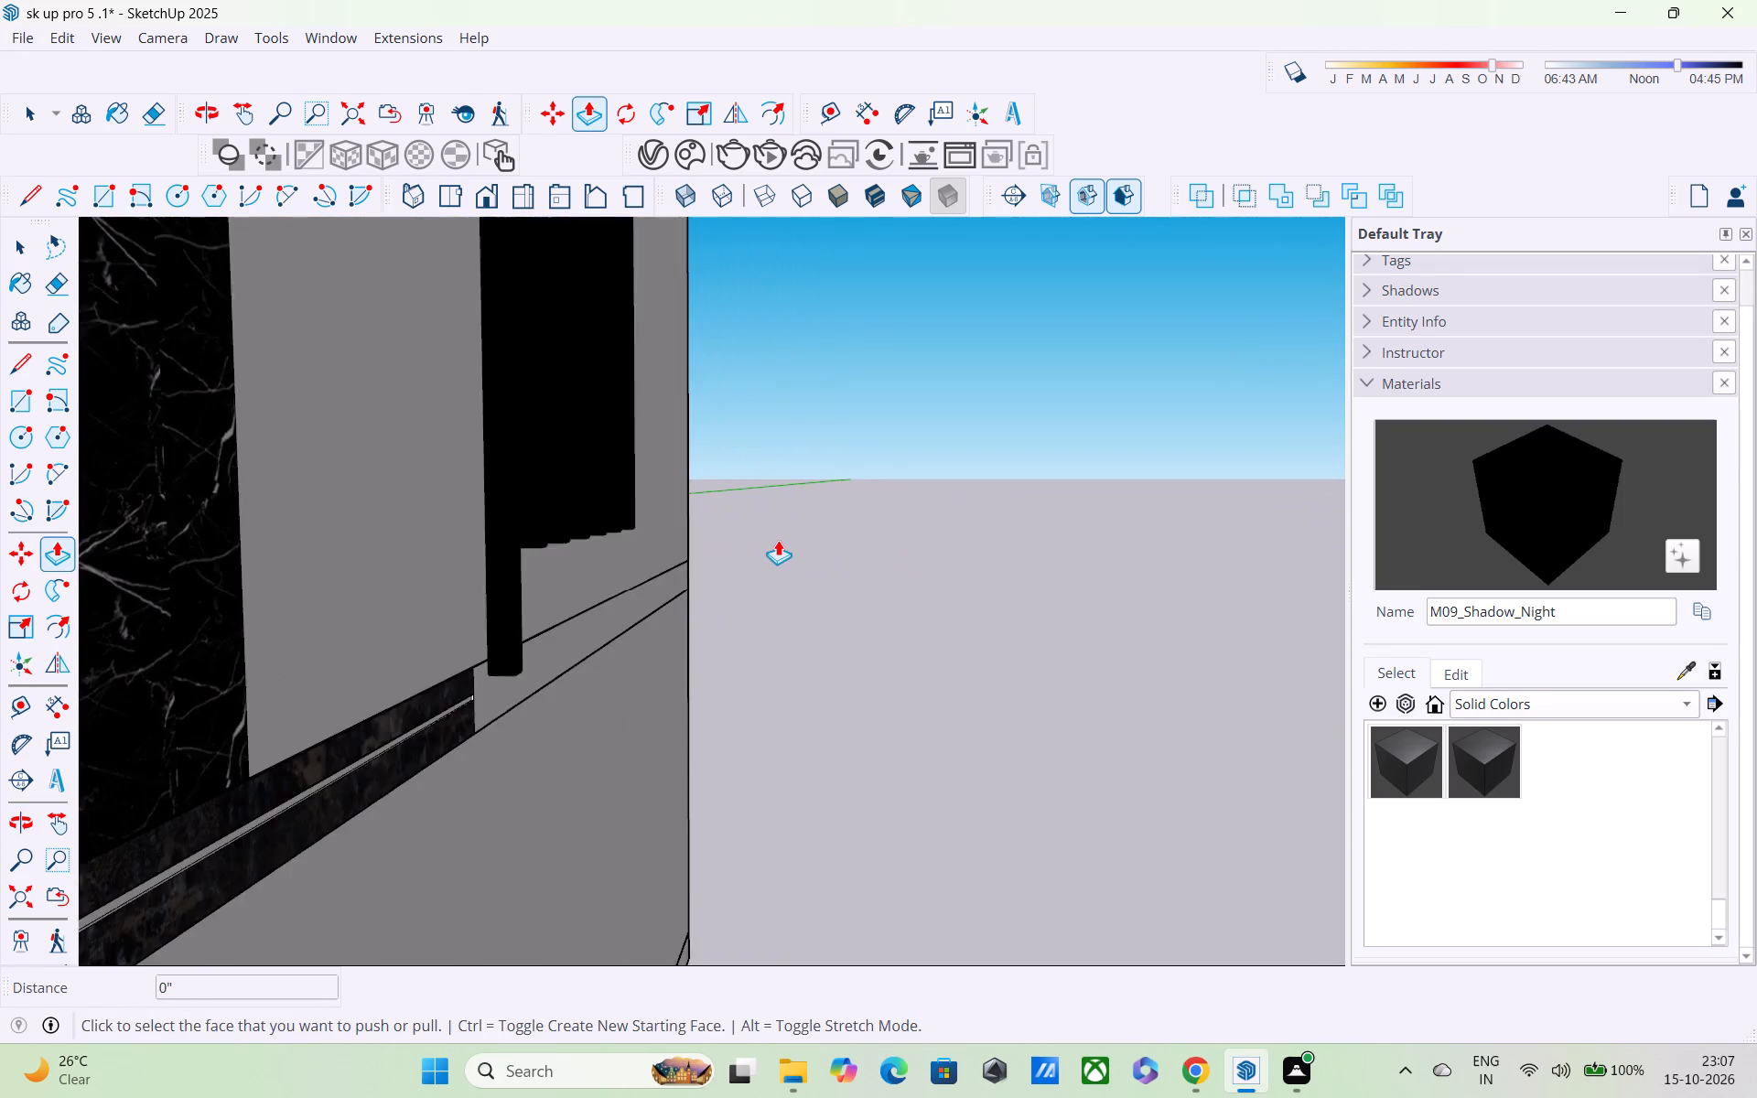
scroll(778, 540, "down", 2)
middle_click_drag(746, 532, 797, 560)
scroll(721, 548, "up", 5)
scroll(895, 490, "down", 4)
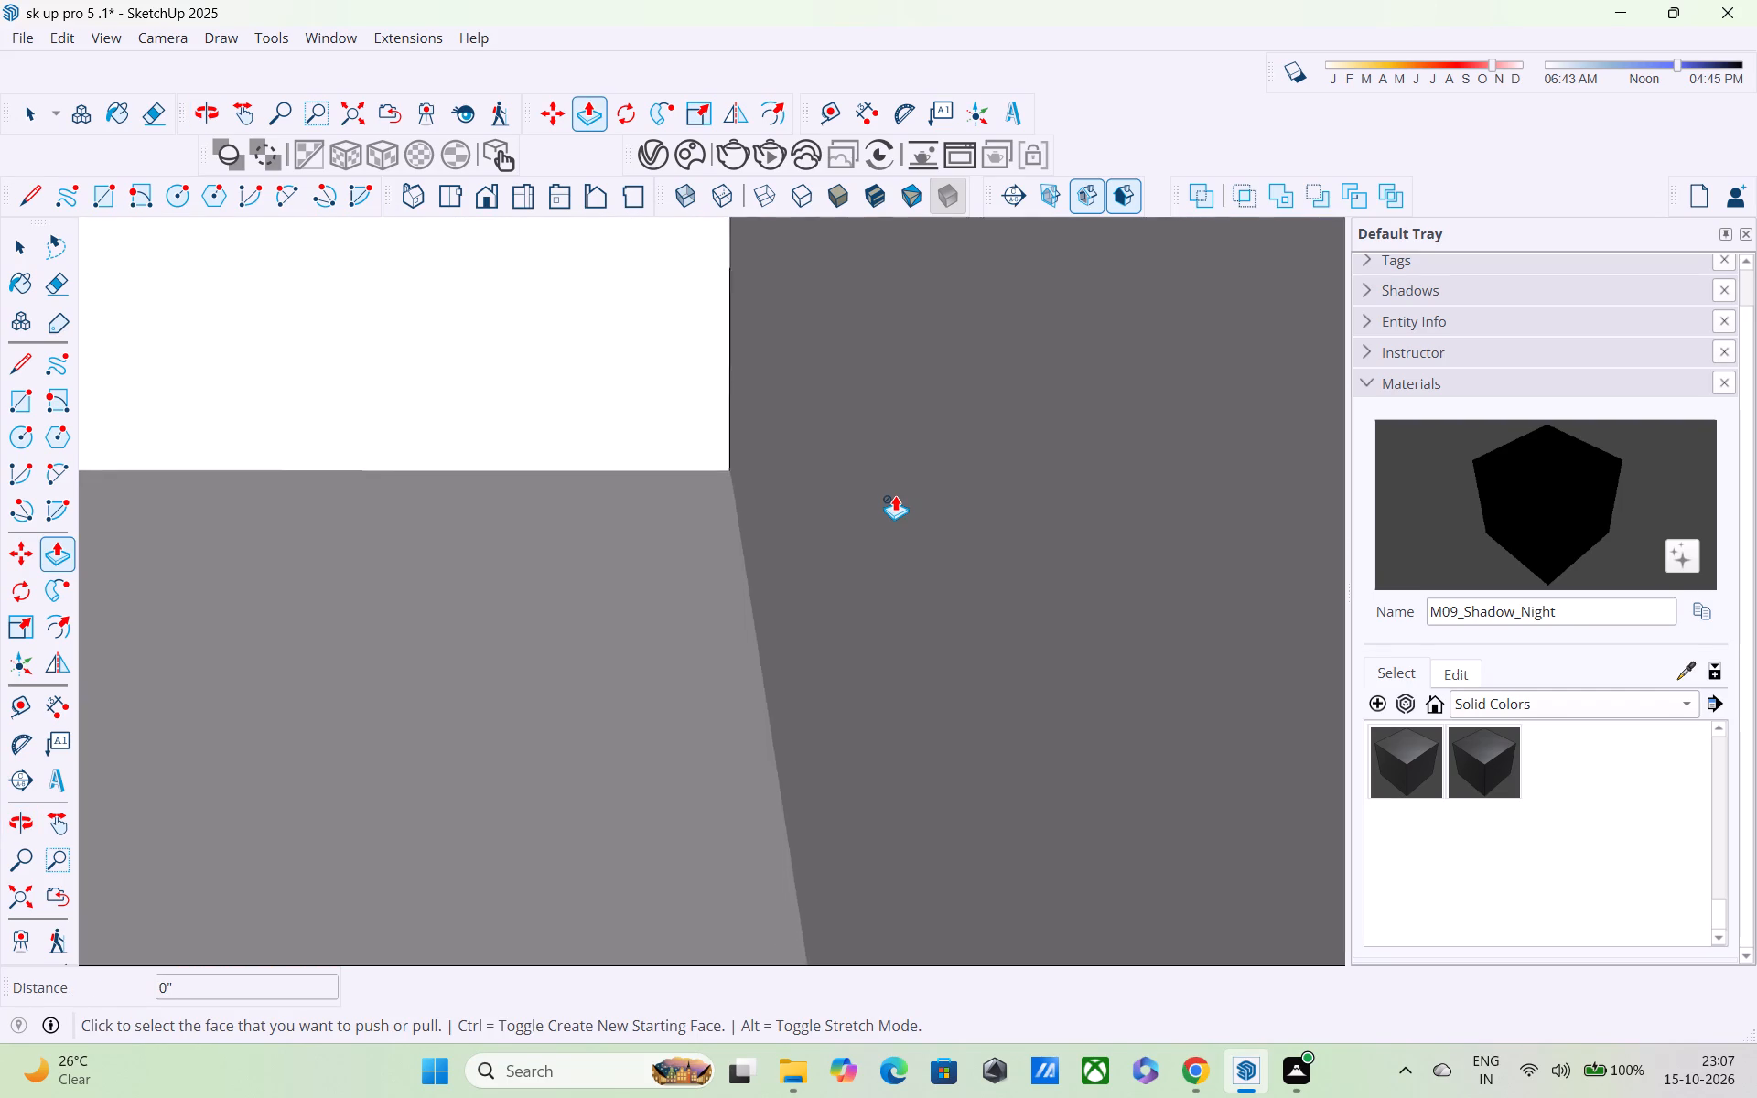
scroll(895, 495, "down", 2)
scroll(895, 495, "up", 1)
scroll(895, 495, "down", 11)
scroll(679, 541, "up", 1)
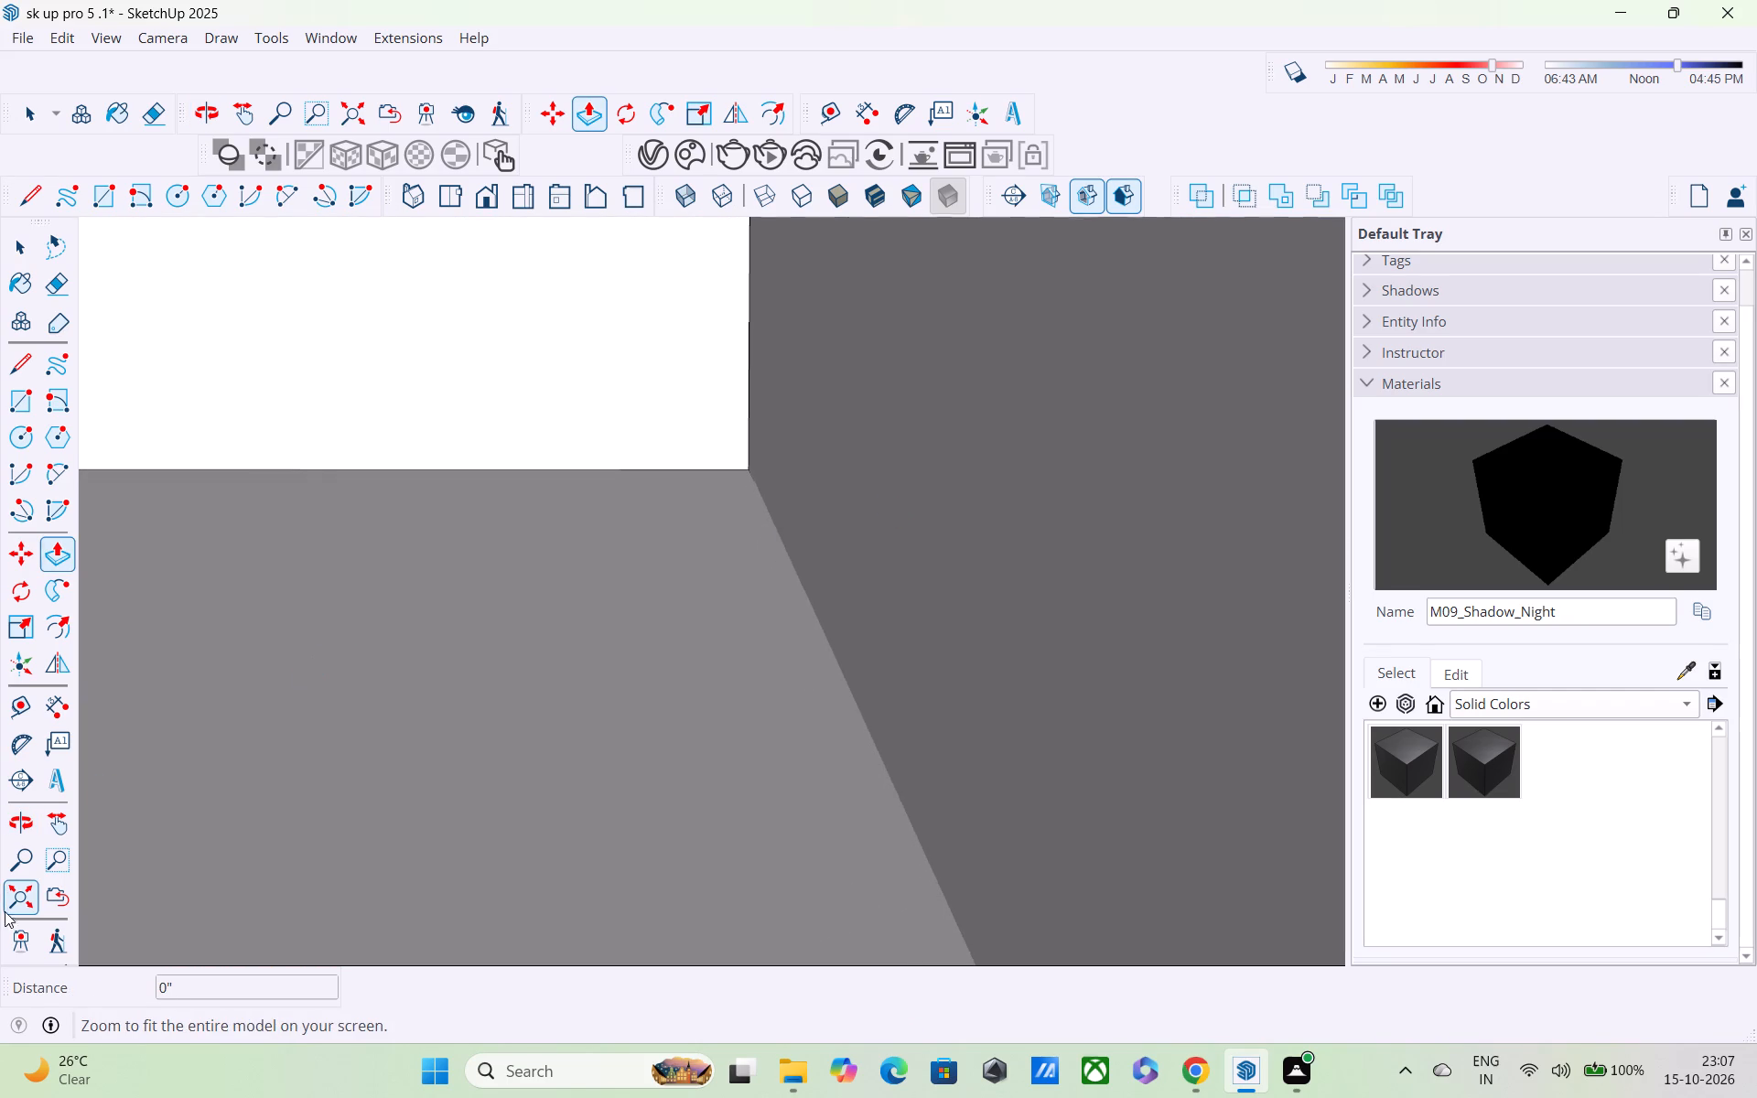
Fit the entire model in view and examine the black posts under the window frame from the front and side walls.
left_click(18, 903)
scroll(942, 455, "up", 5)
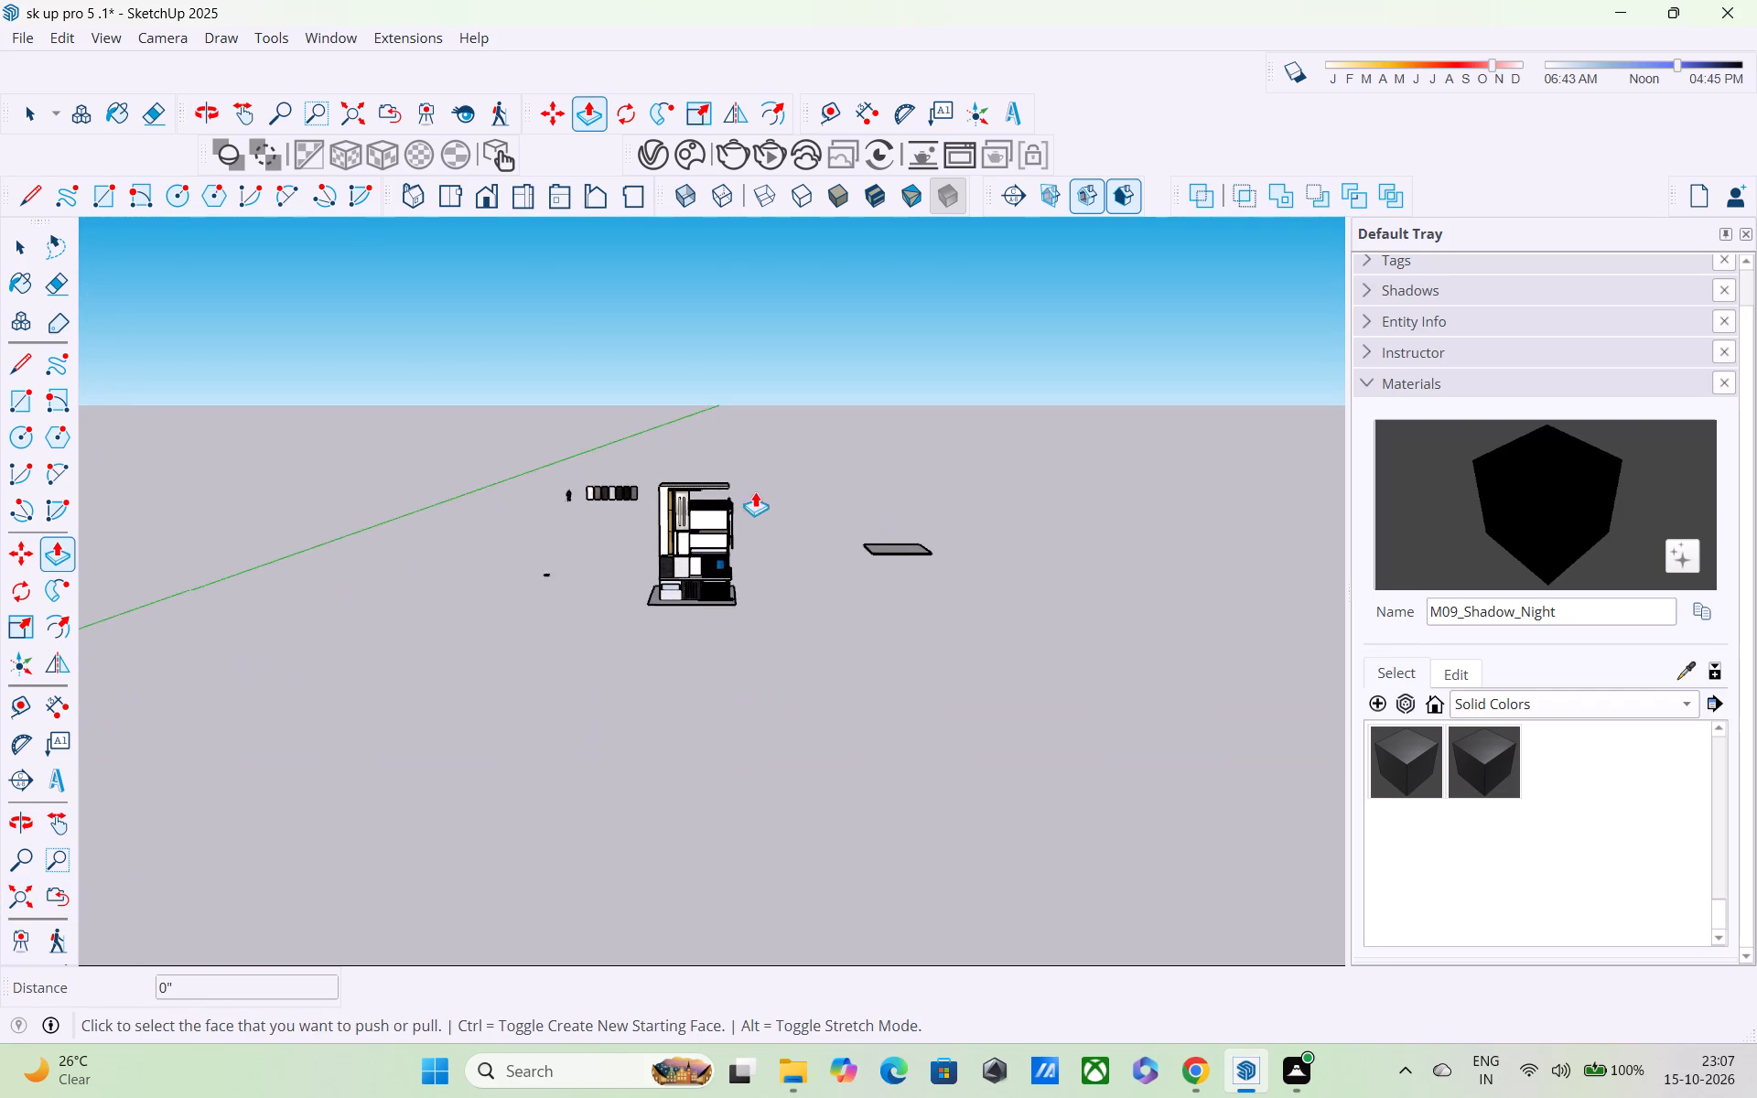
middle_click_drag(743, 495, 564, 441)
scroll(778, 533, "up", 9)
middle_click_drag(706, 511, 674, 497)
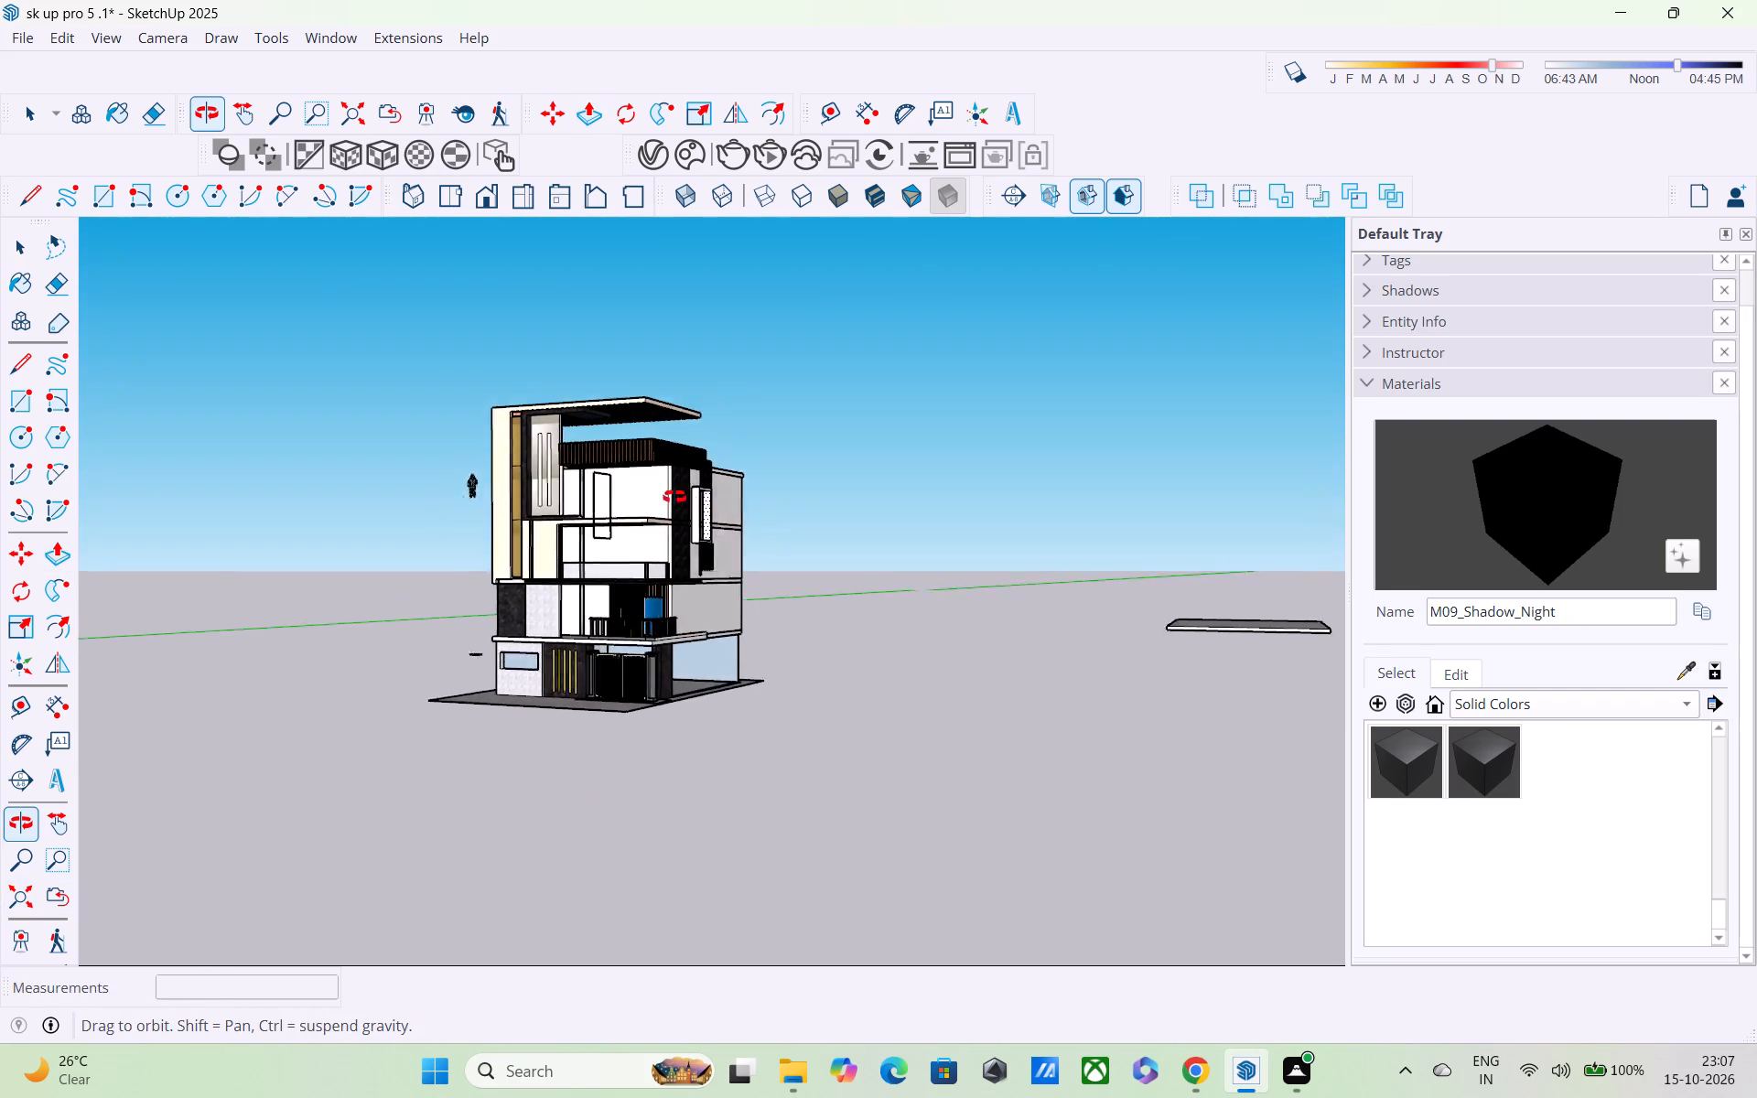
middle_click_drag(674, 497, 623, 479)
scroll(772, 568, "up", 4)
scroll(698, 567, "up", 7)
middle_click_drag(668, 561, 633, 511)
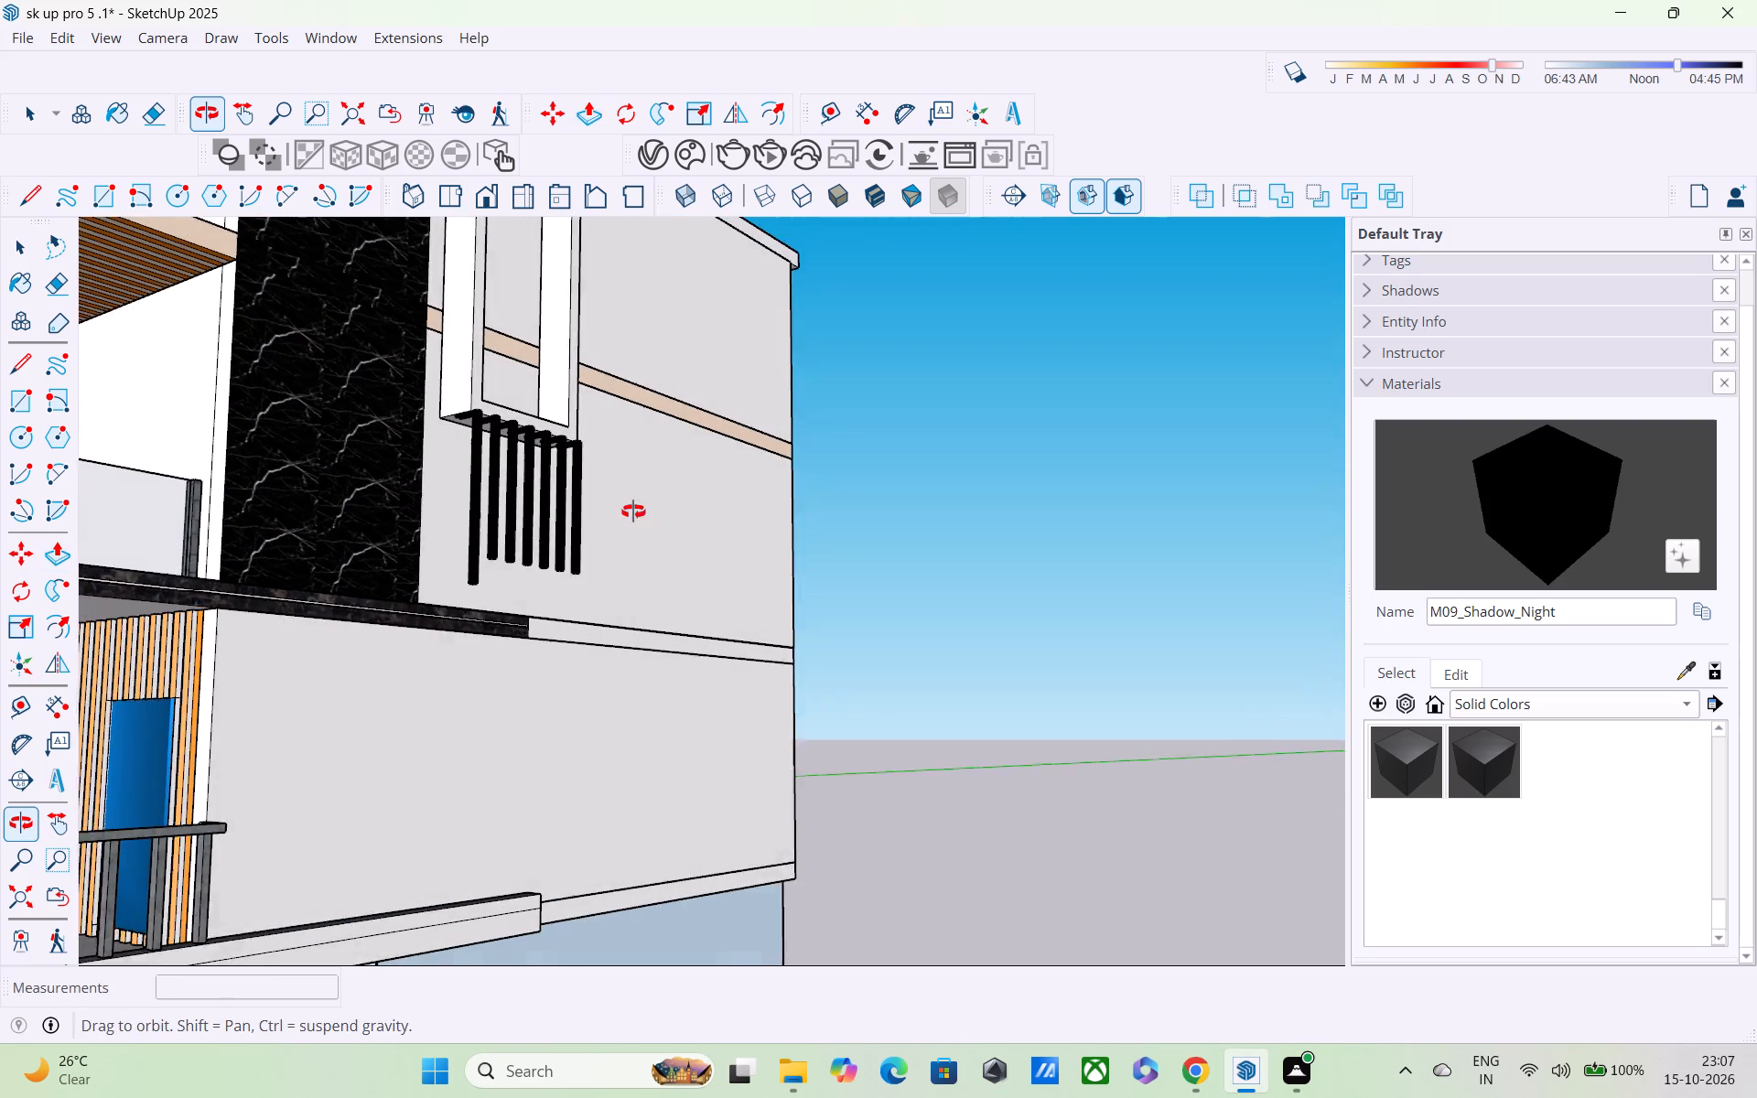
middle_click_drag(633, 511, 622, 495)
middle_click_drag(569, 530, 566, 533)
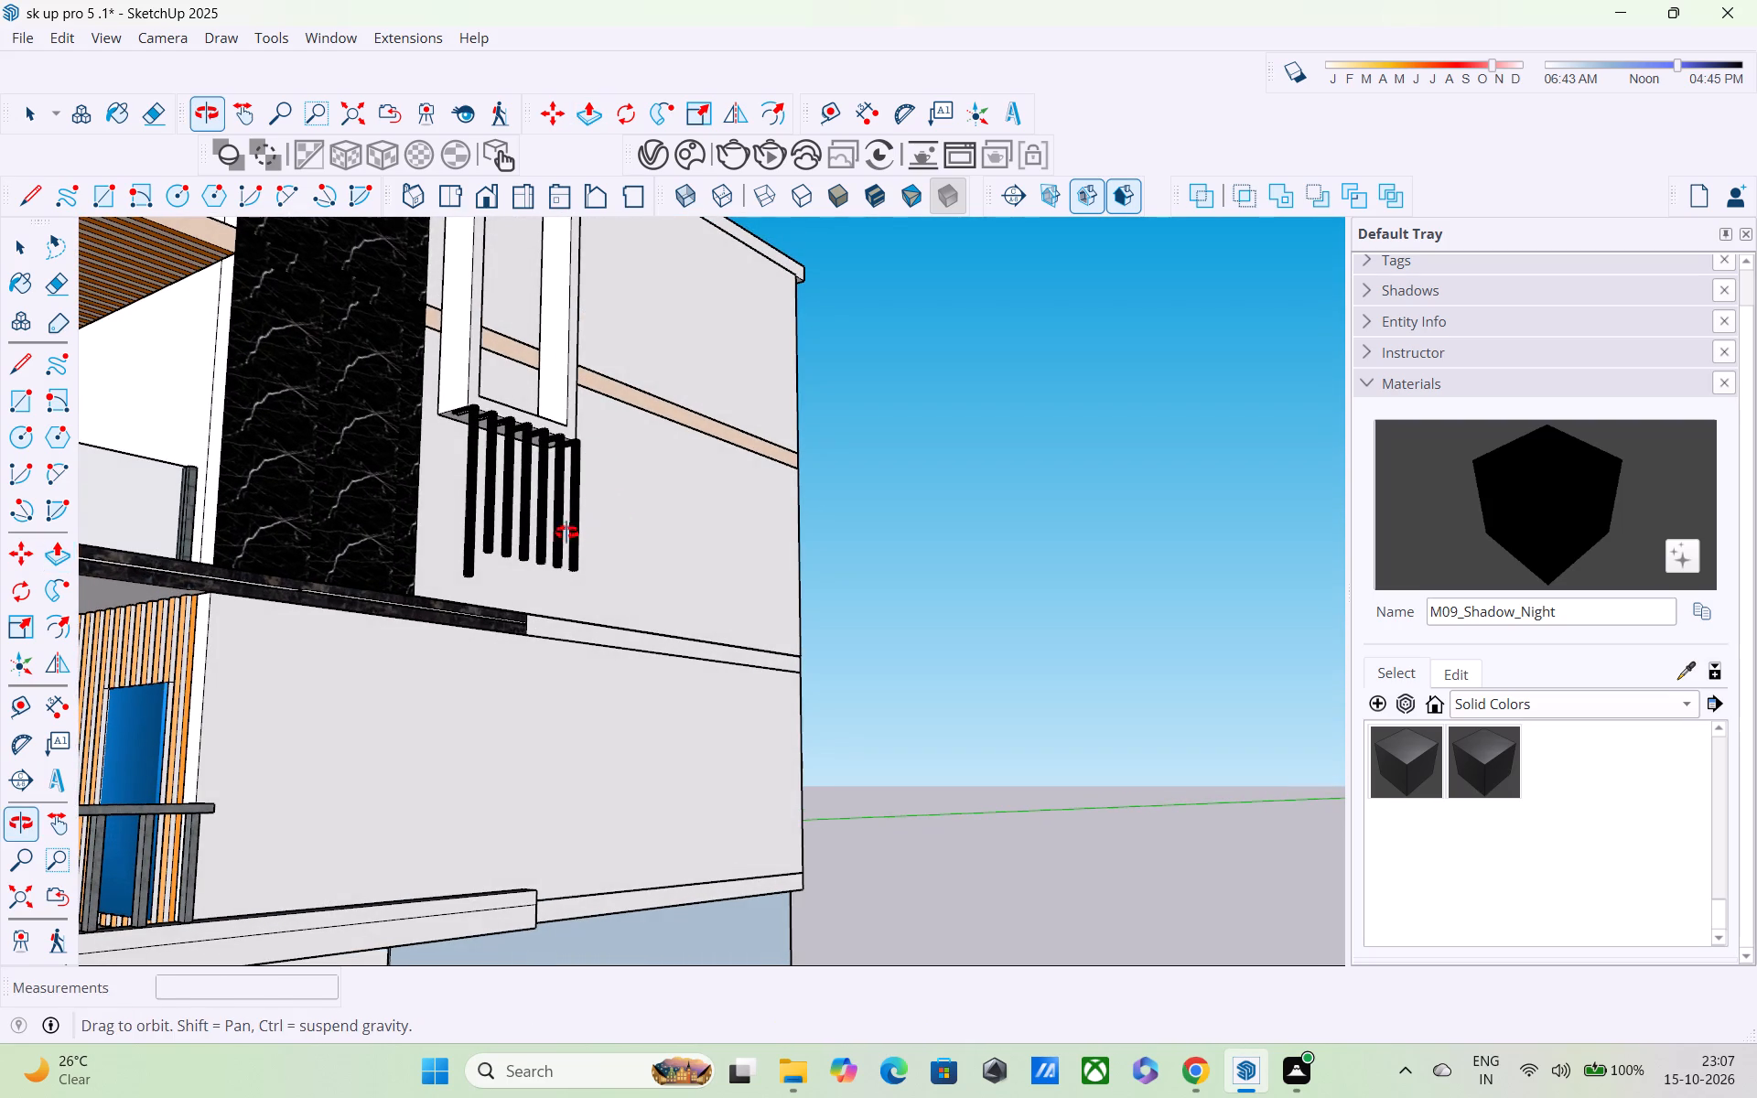
middle_click_drag(566, 533, 312, 570)
middle_click_drag(490, 574, 50, 607)
scroll(443, 592, "up", 2)
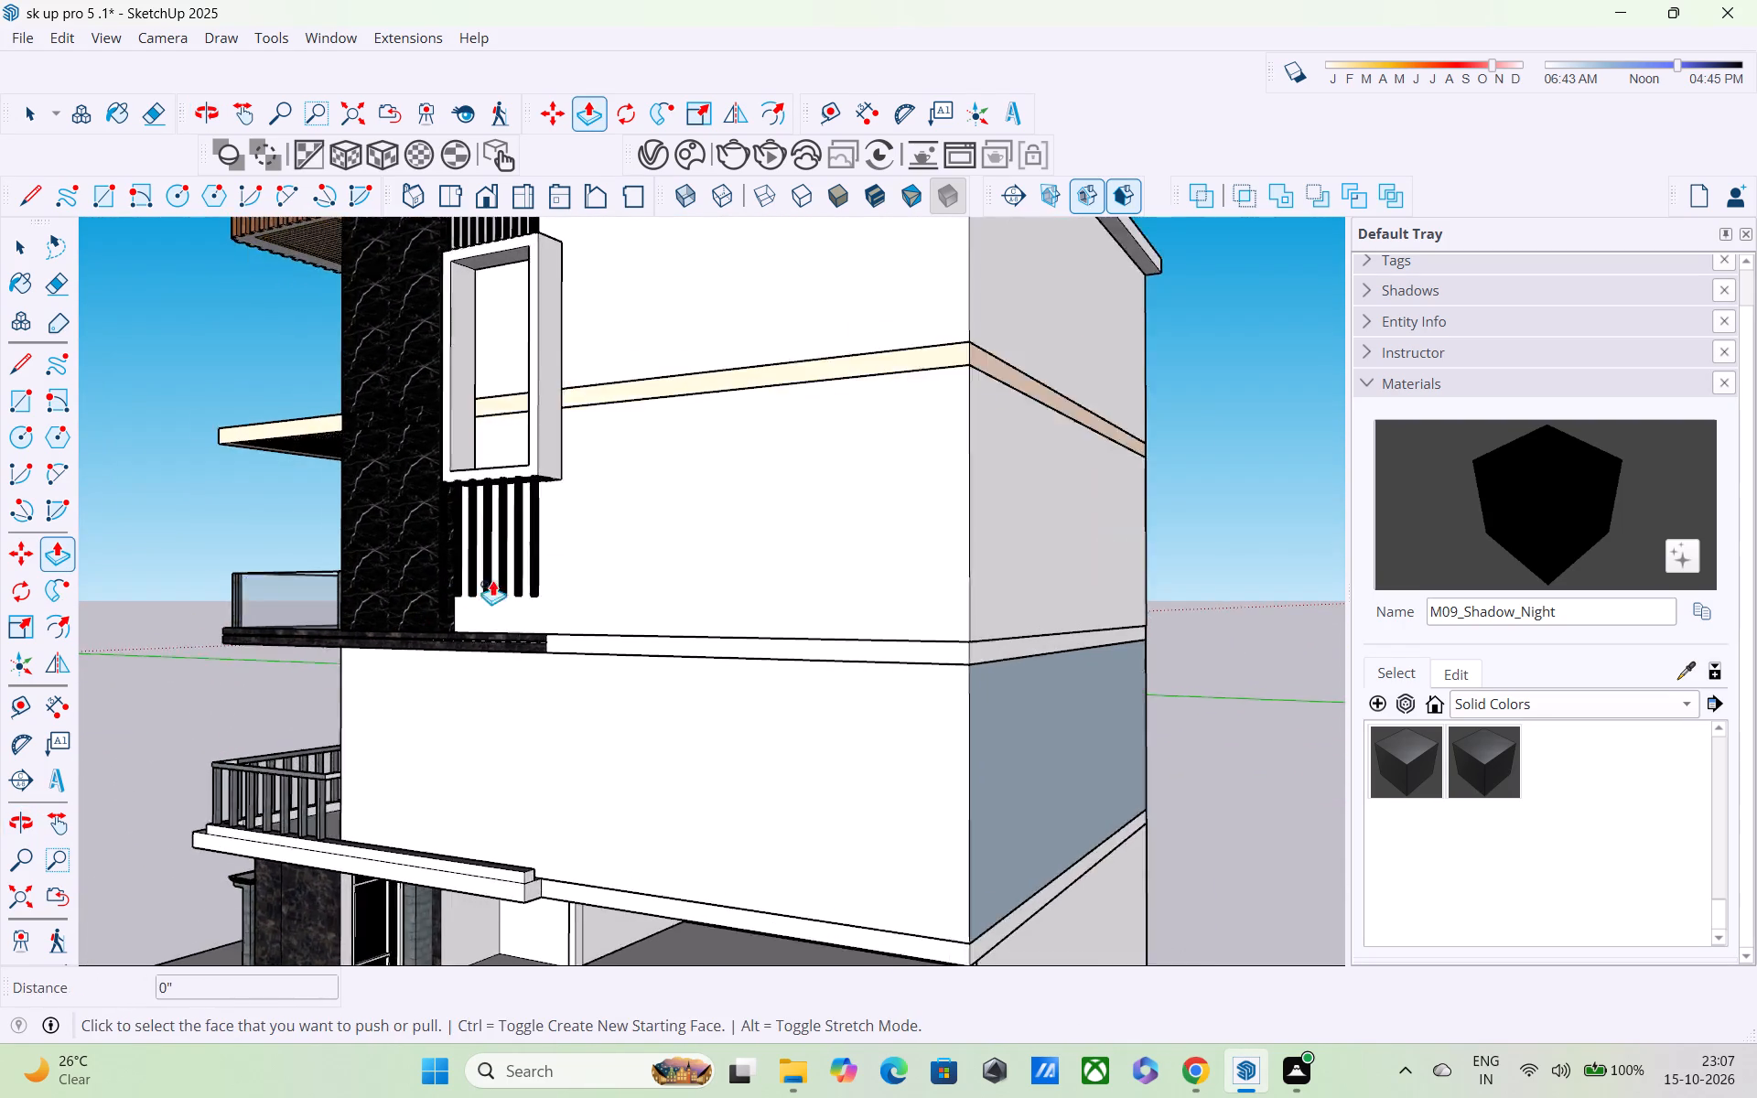
Open the group of the white wall behind the black posts for editing.
scroll(492, 580, "up", 1)
middle_click_drag(745, 540, 511, 573)
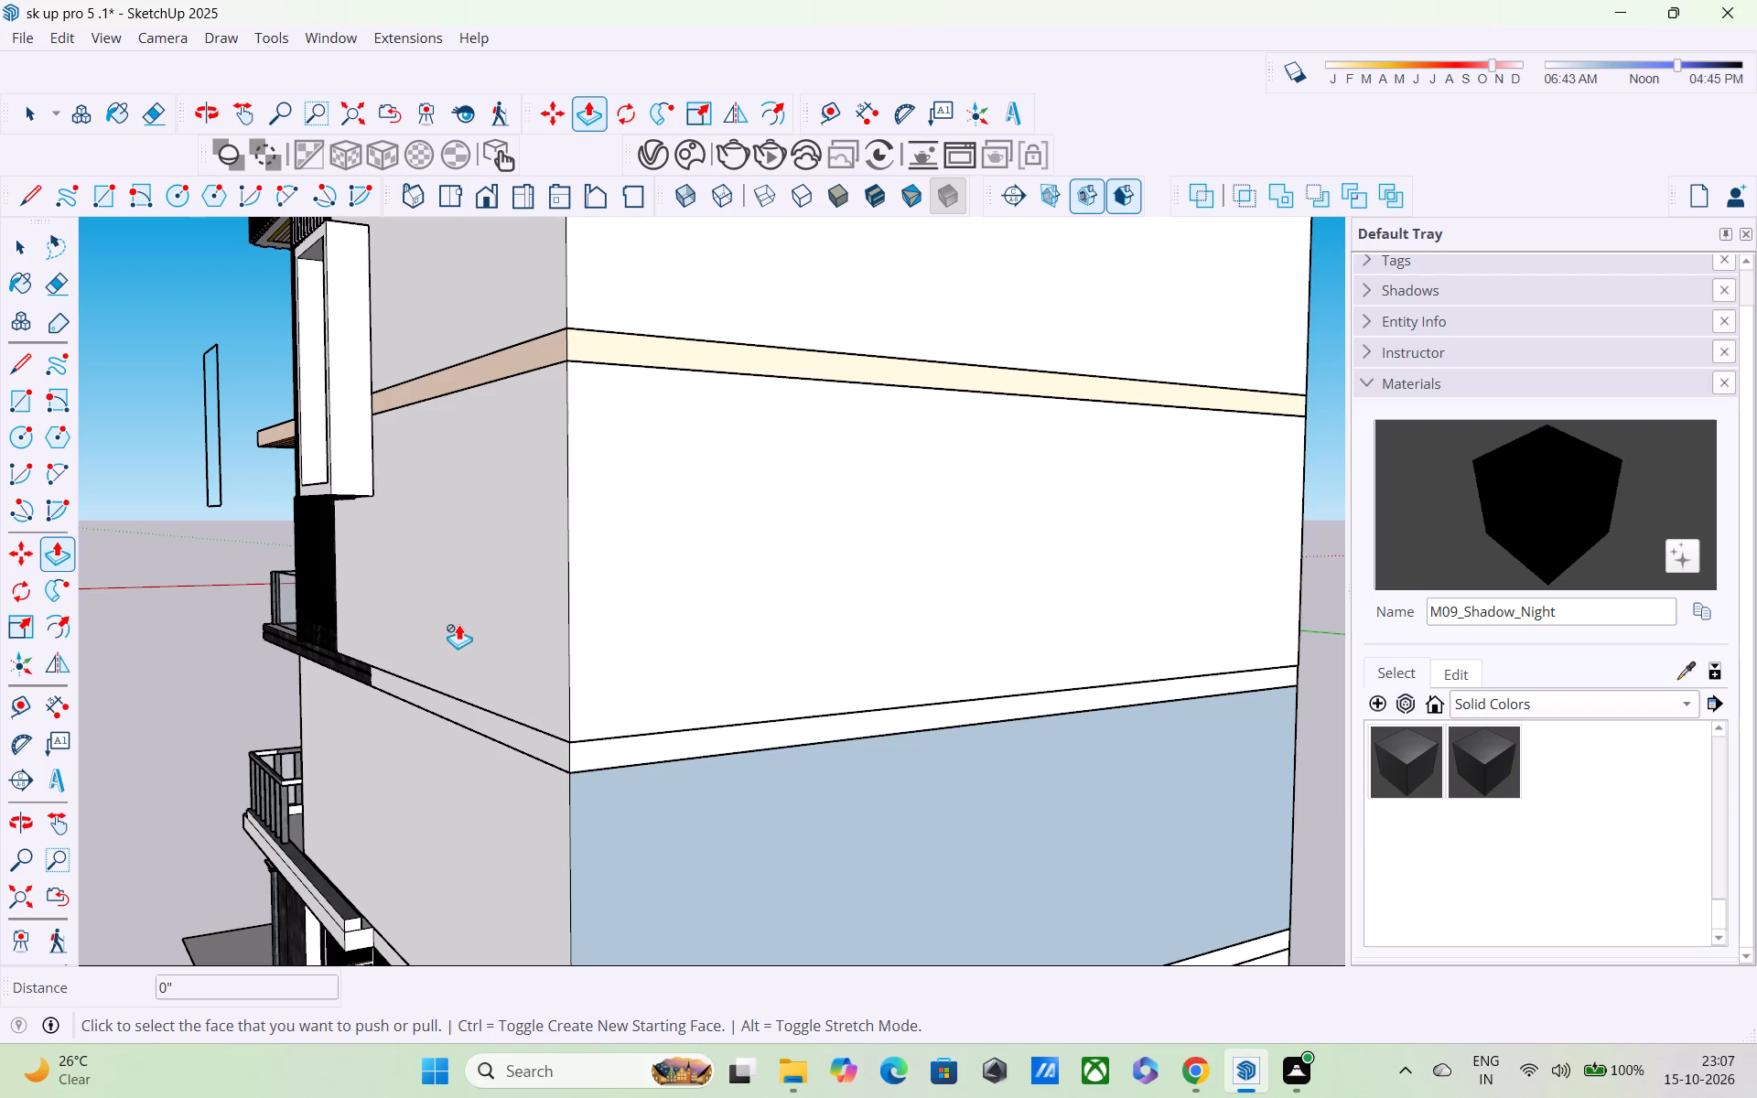
middle_click_drag(528, 599, 432, 606)
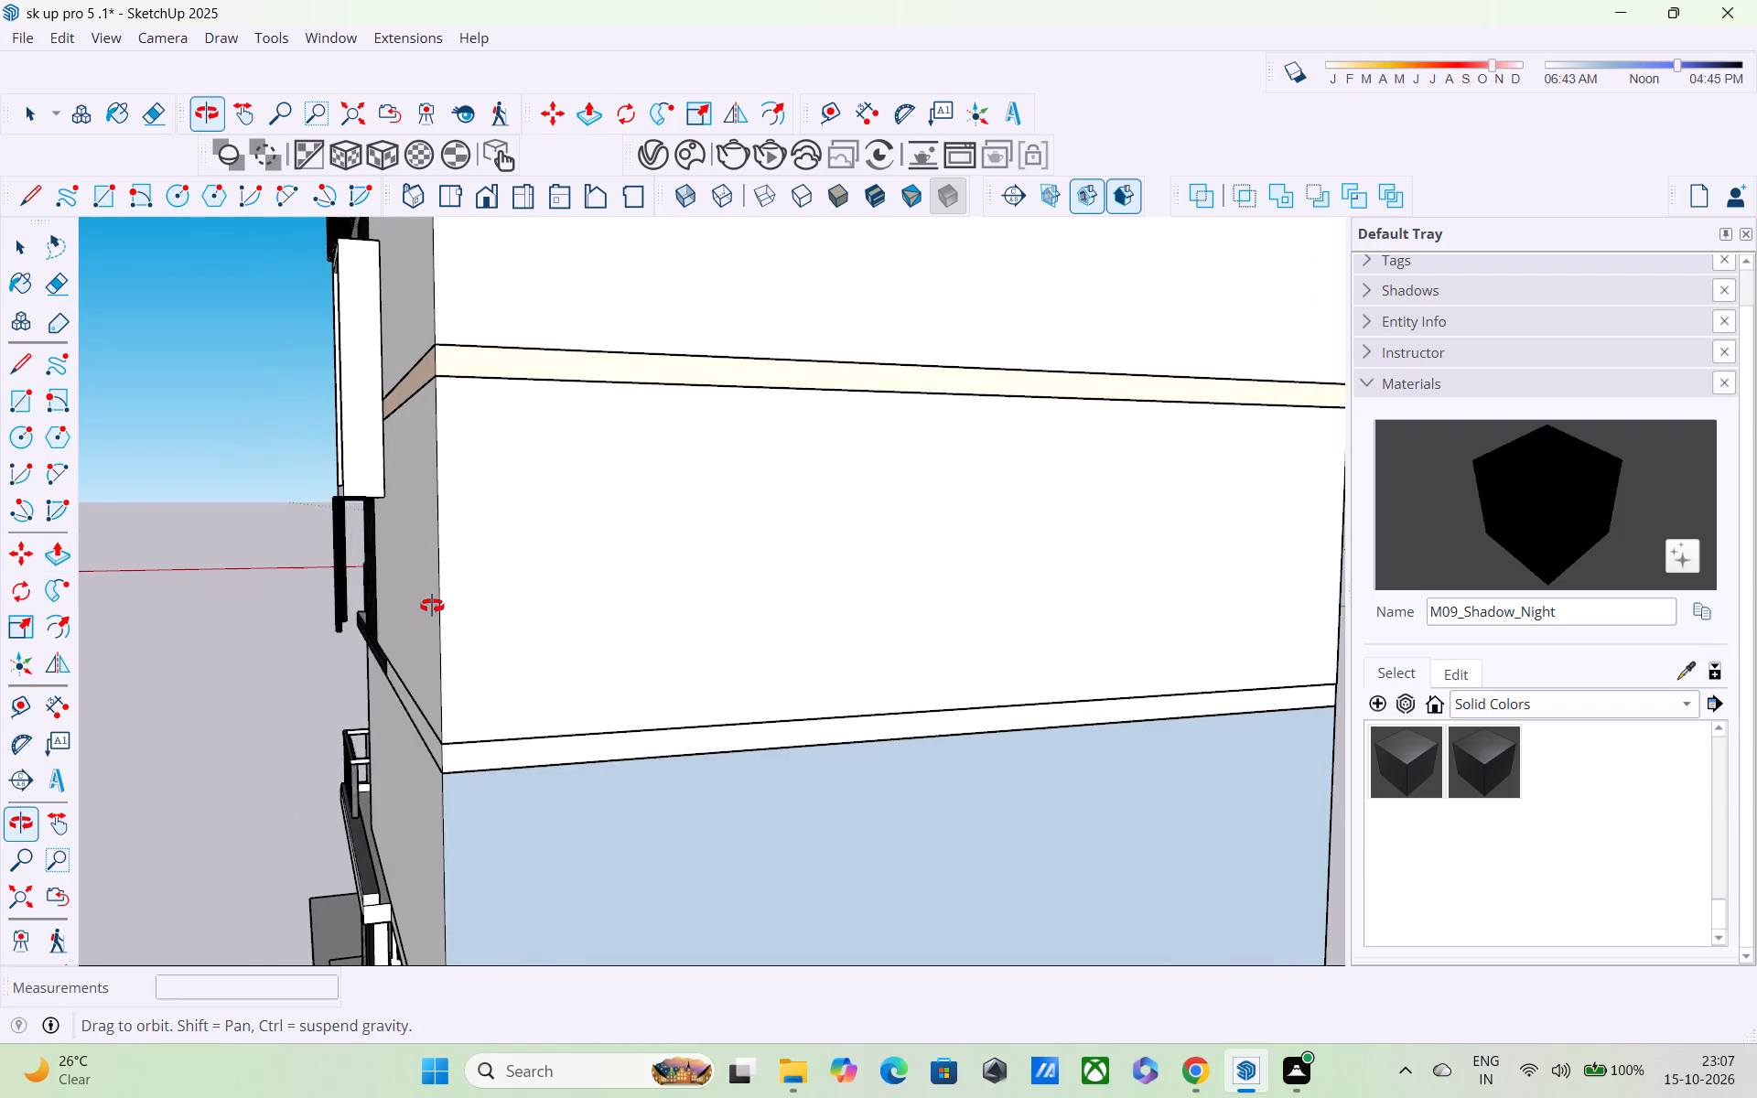
middle_click_drag(432, 606, 804, 552)
middle_click_drag(437, 652, 708, 654)
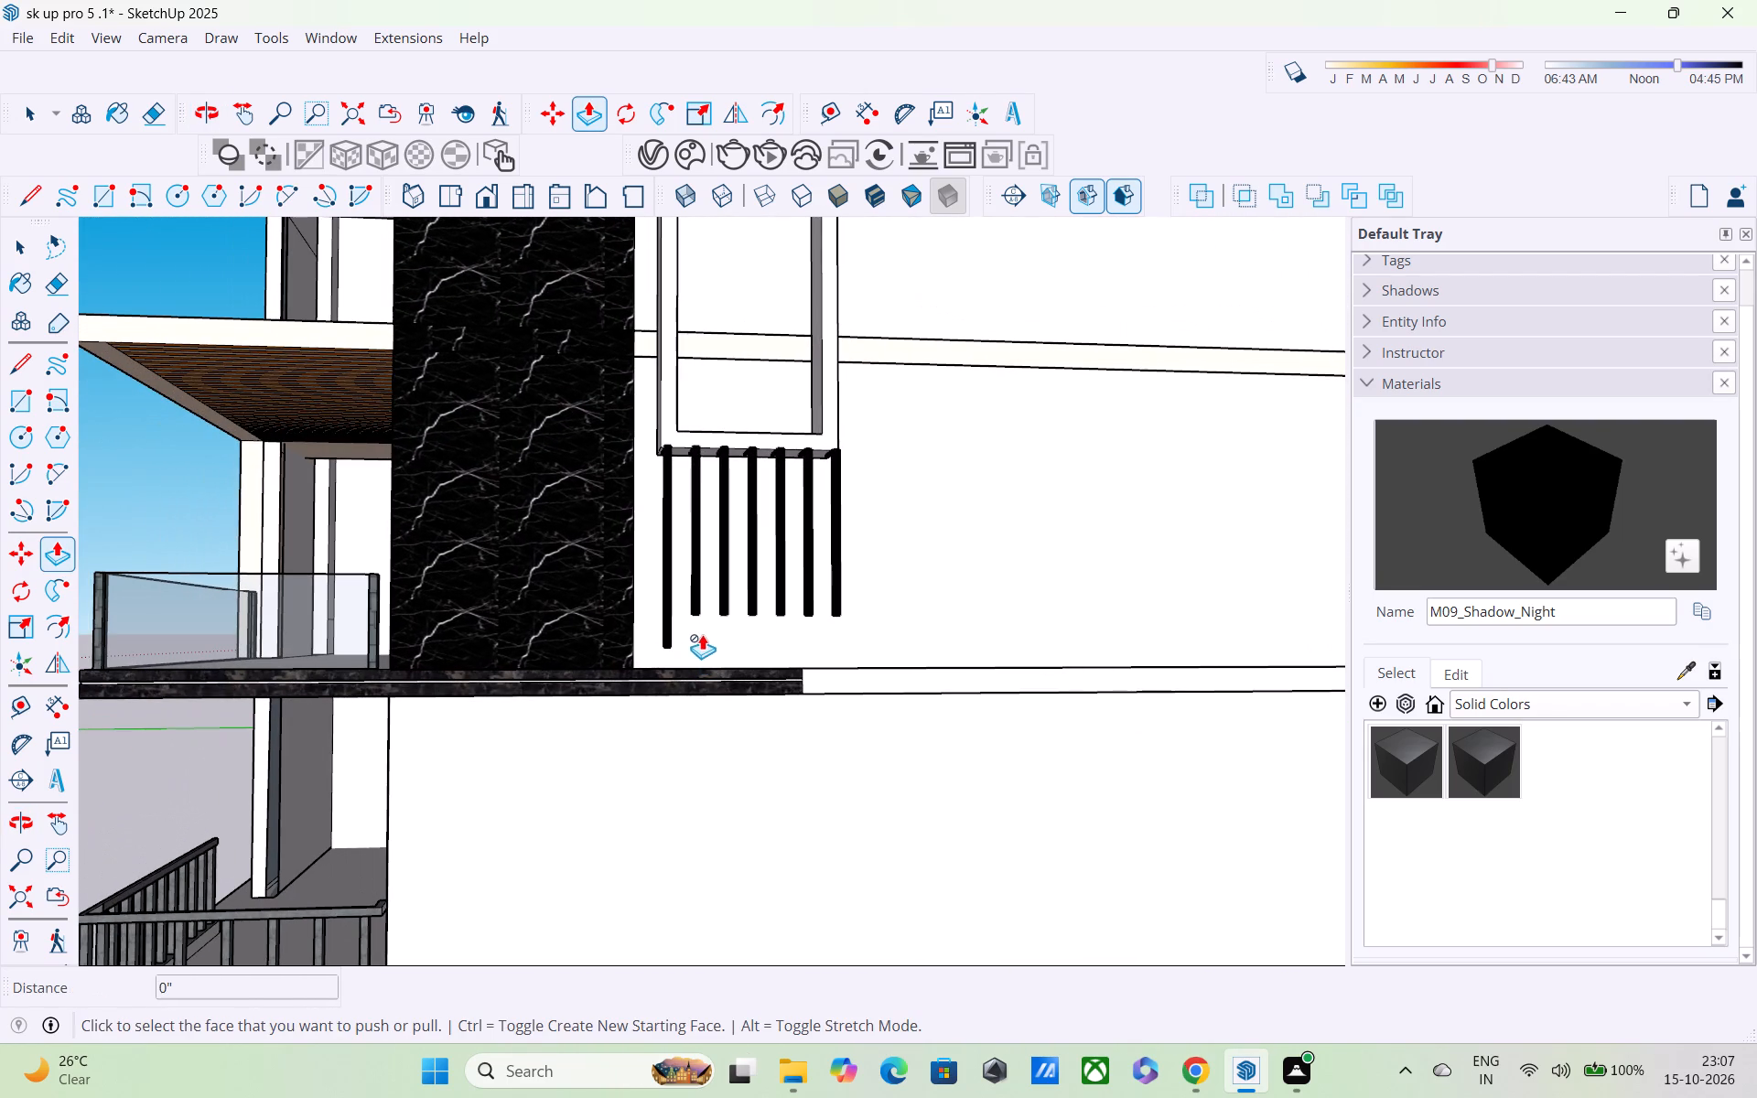
scroll(744, 628, "up", 3)
key("space")
middle_click_drag(720, 624, 618, 624)
scroll(711, 624, "down", 1)
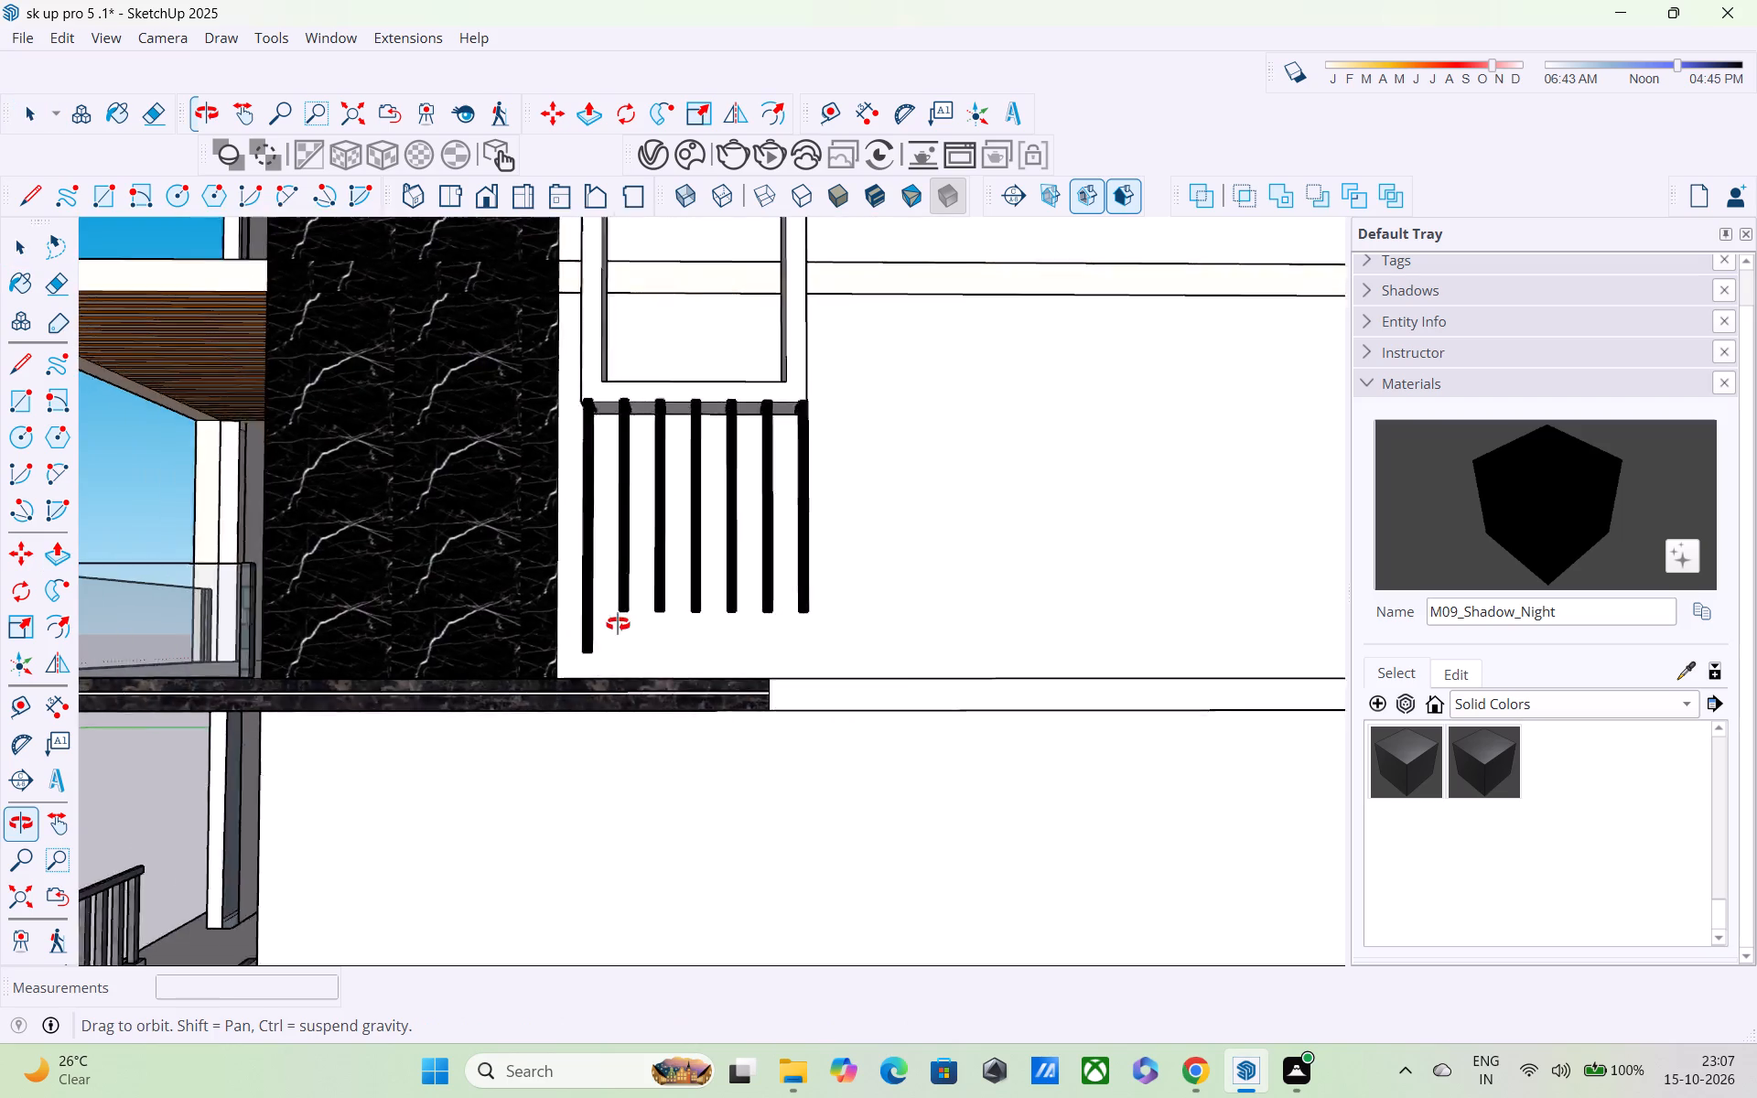
middle_click_drag(618, 624, 439, 624)
scroll(461, 624, "up", 2)
double_click(656, 591)
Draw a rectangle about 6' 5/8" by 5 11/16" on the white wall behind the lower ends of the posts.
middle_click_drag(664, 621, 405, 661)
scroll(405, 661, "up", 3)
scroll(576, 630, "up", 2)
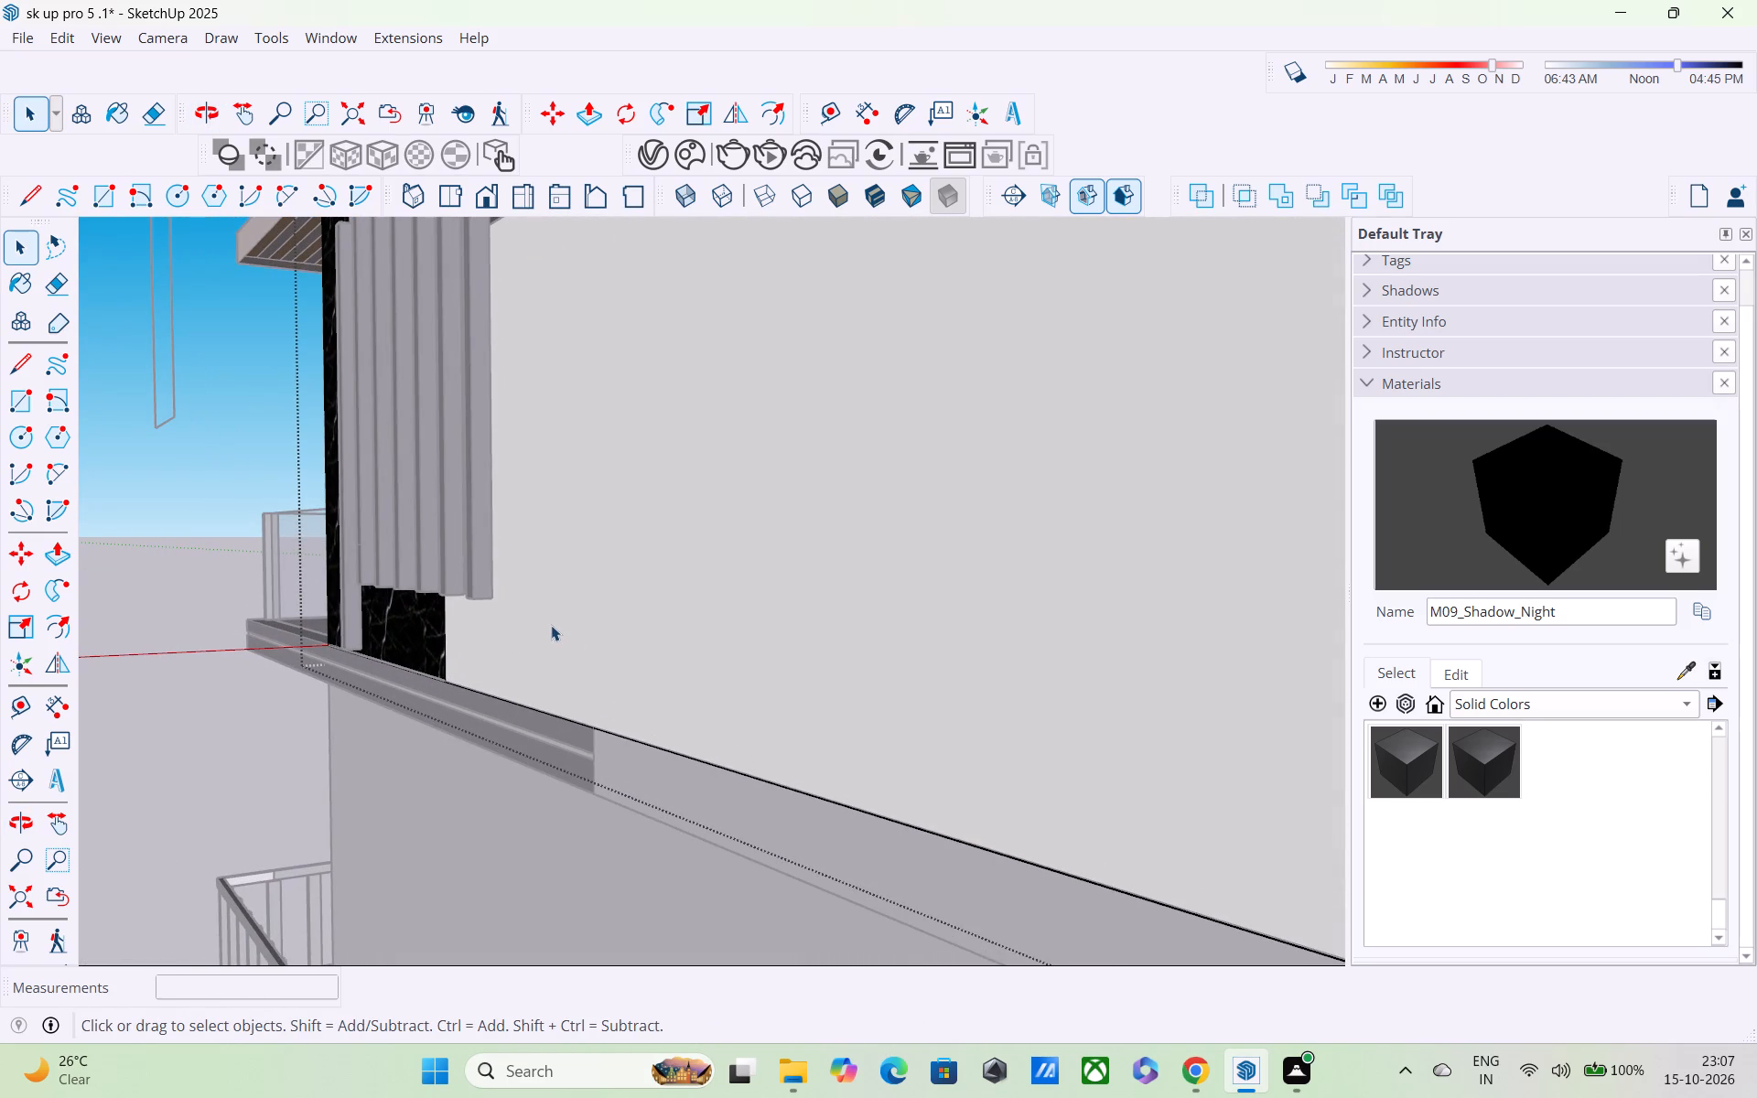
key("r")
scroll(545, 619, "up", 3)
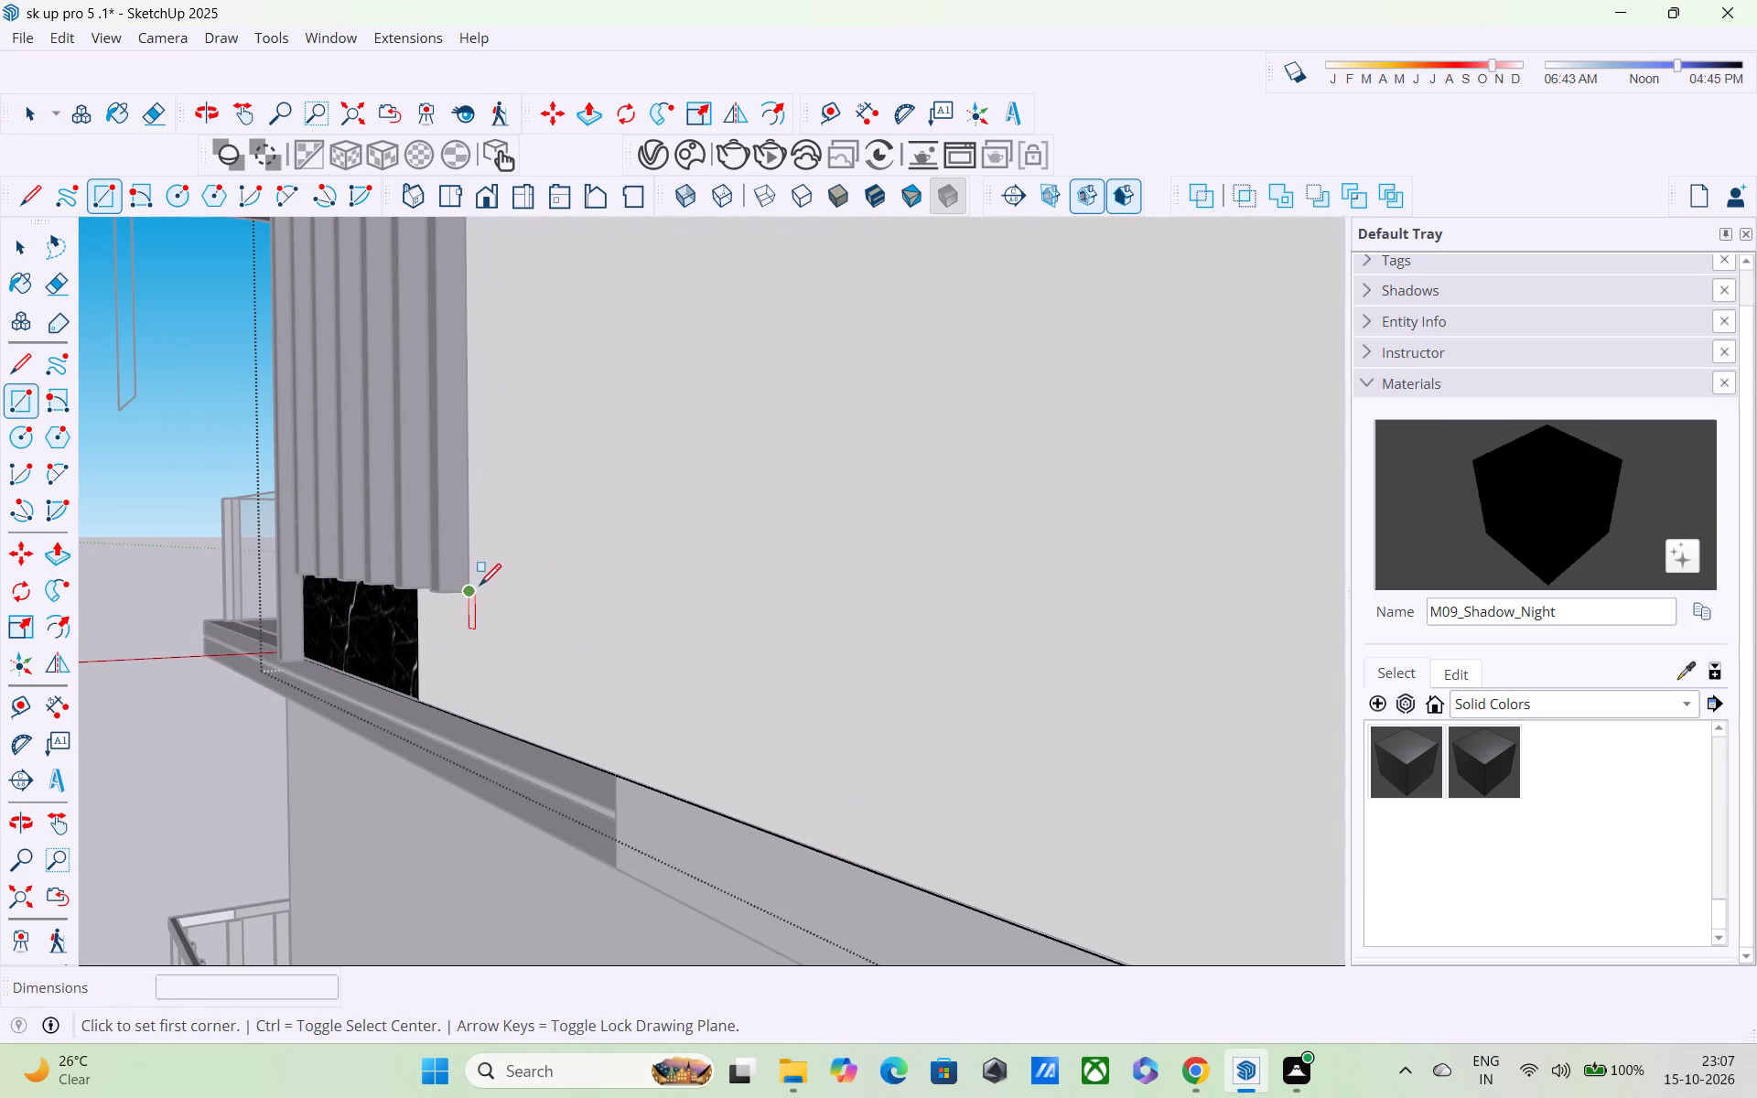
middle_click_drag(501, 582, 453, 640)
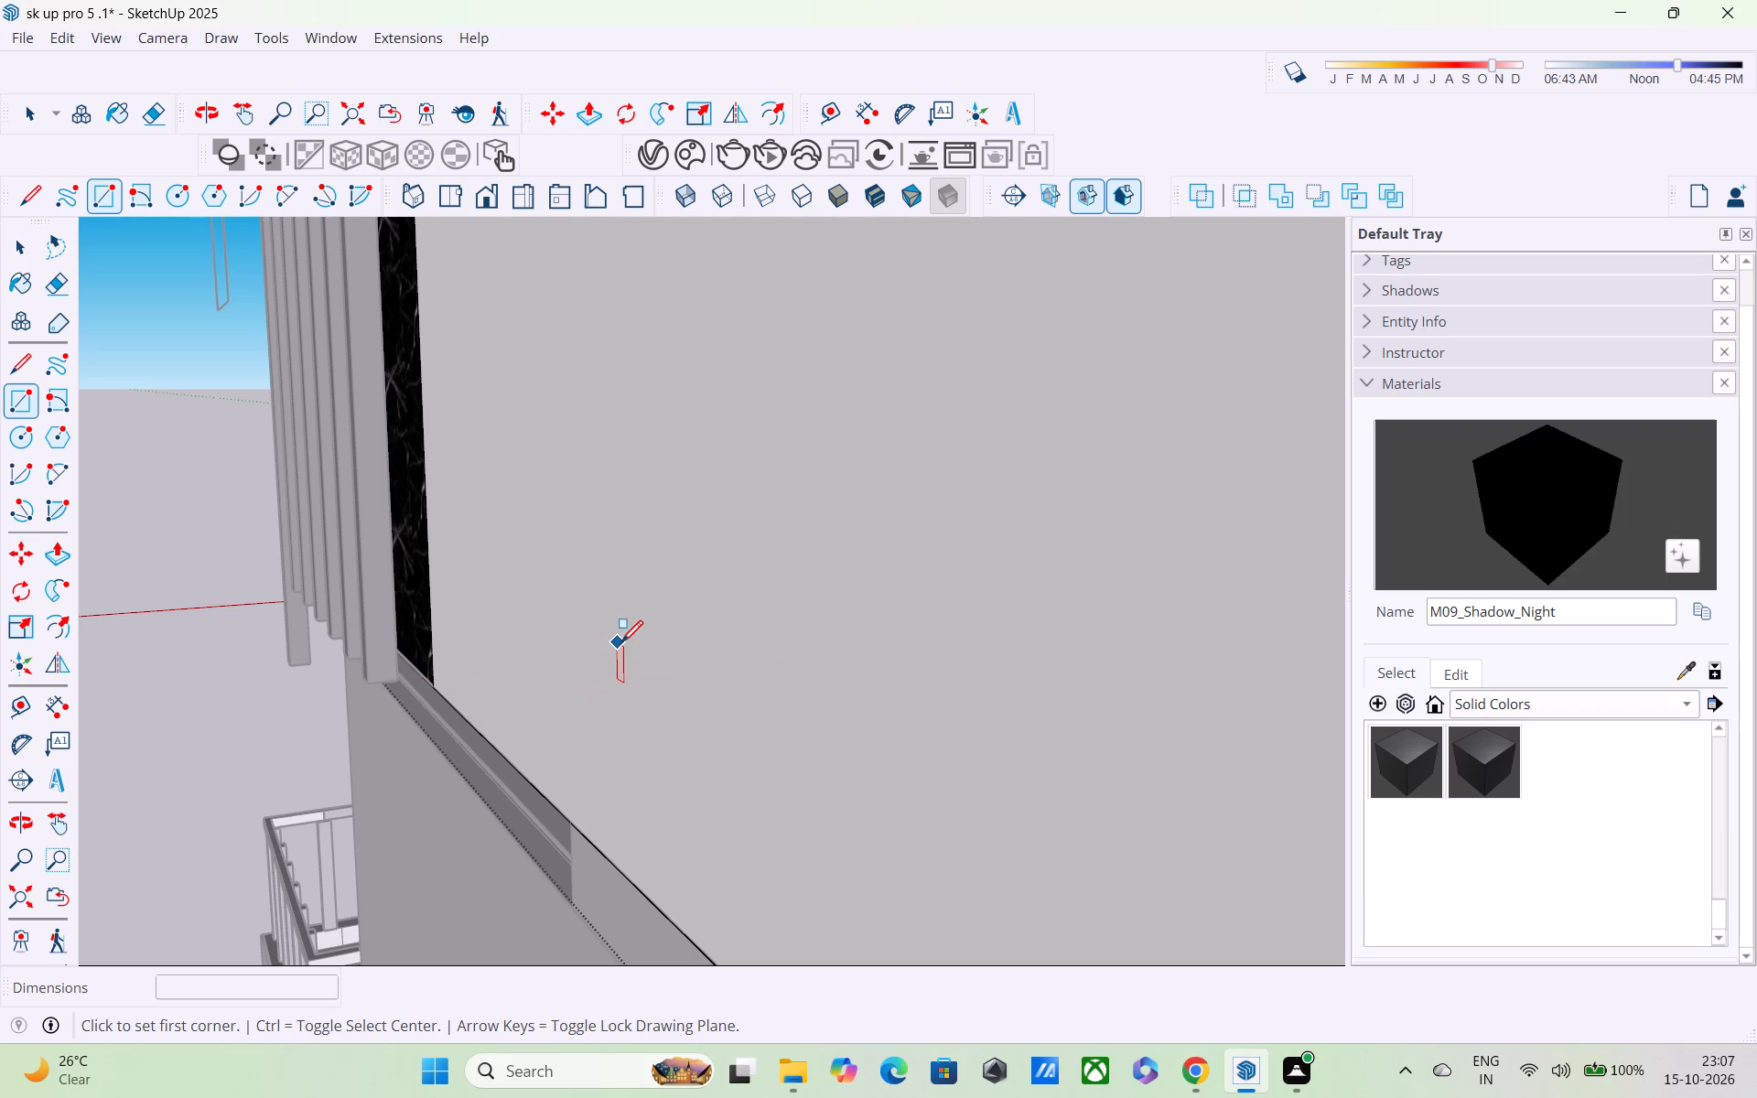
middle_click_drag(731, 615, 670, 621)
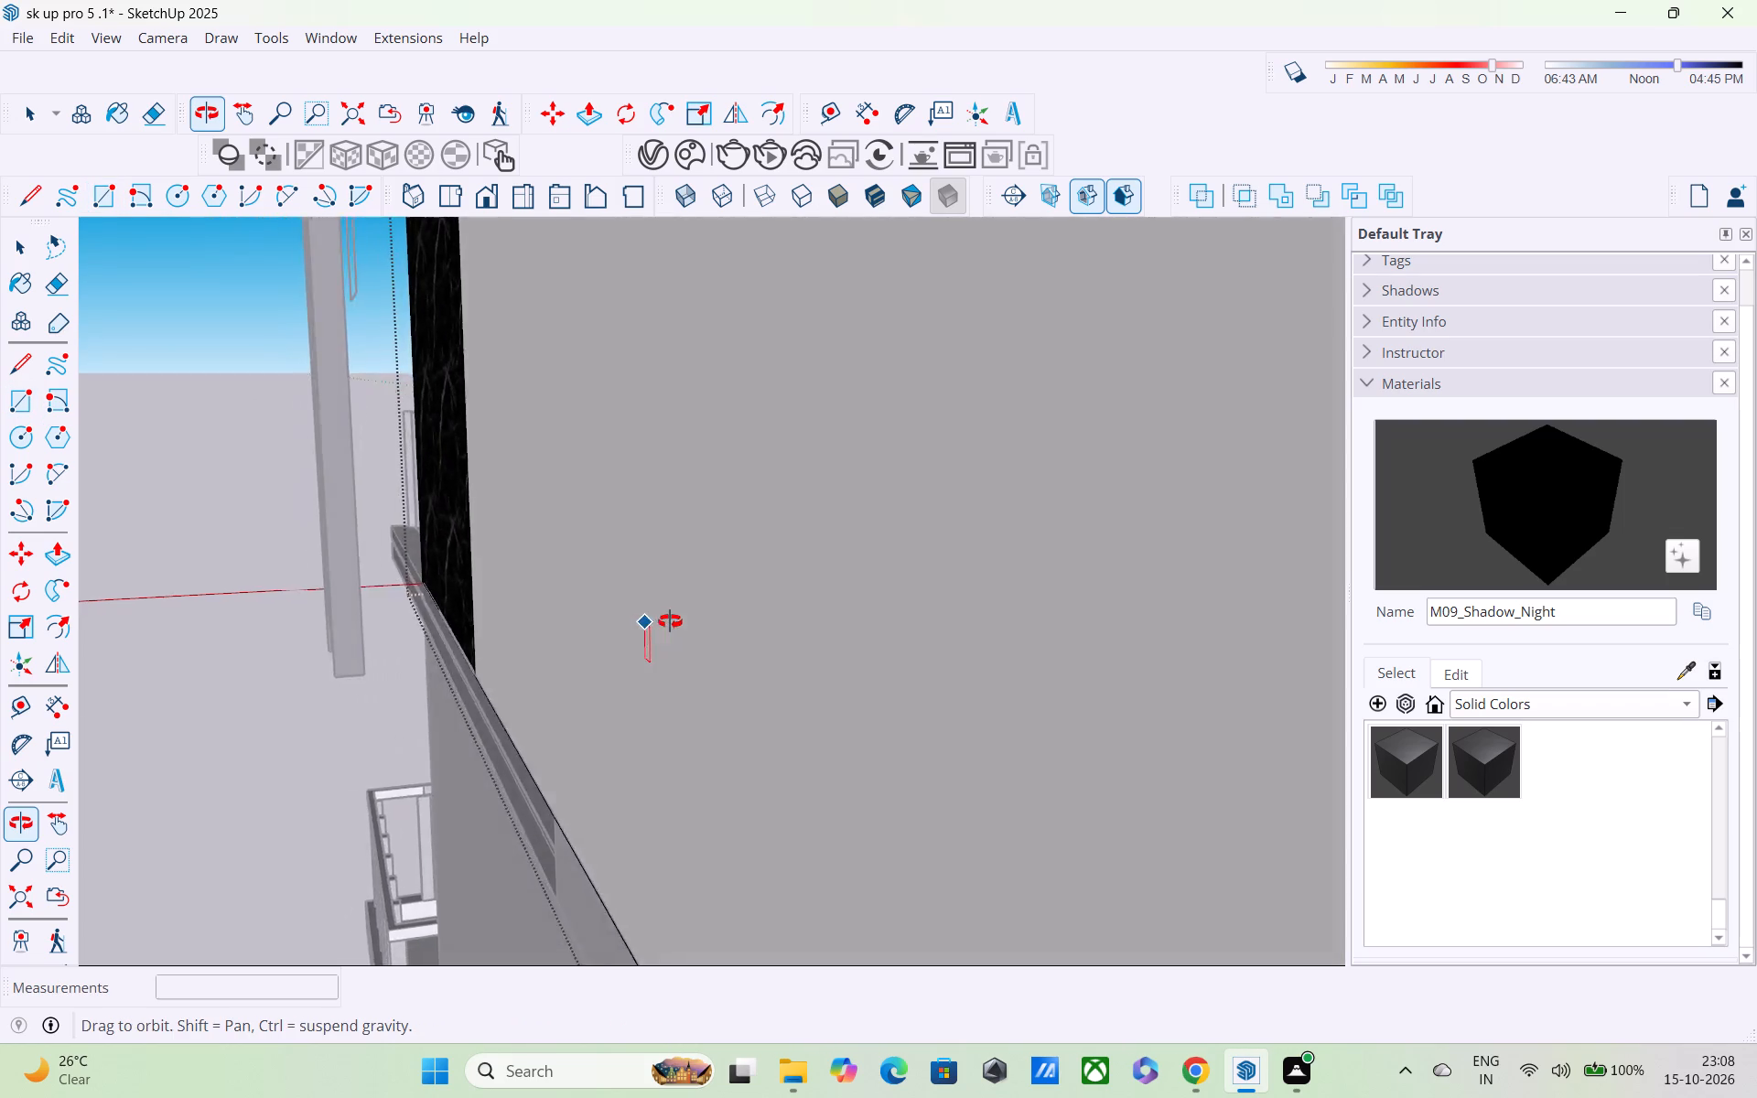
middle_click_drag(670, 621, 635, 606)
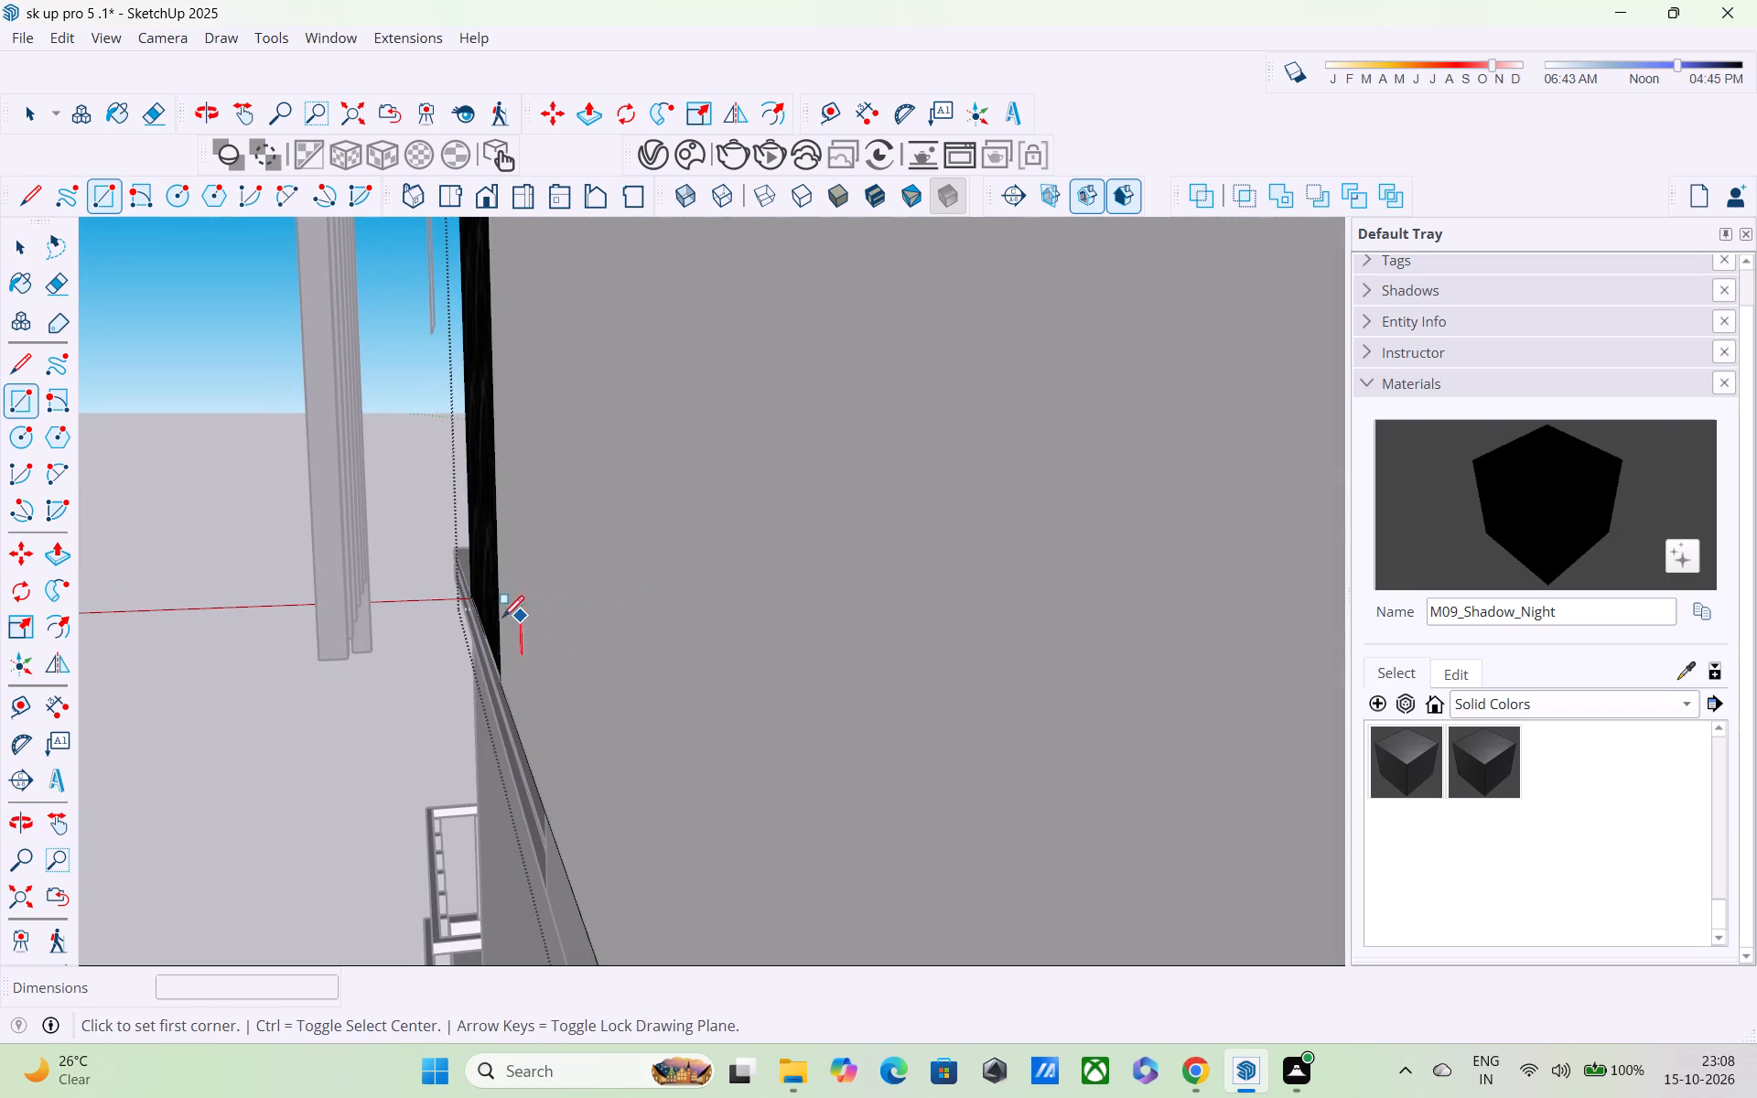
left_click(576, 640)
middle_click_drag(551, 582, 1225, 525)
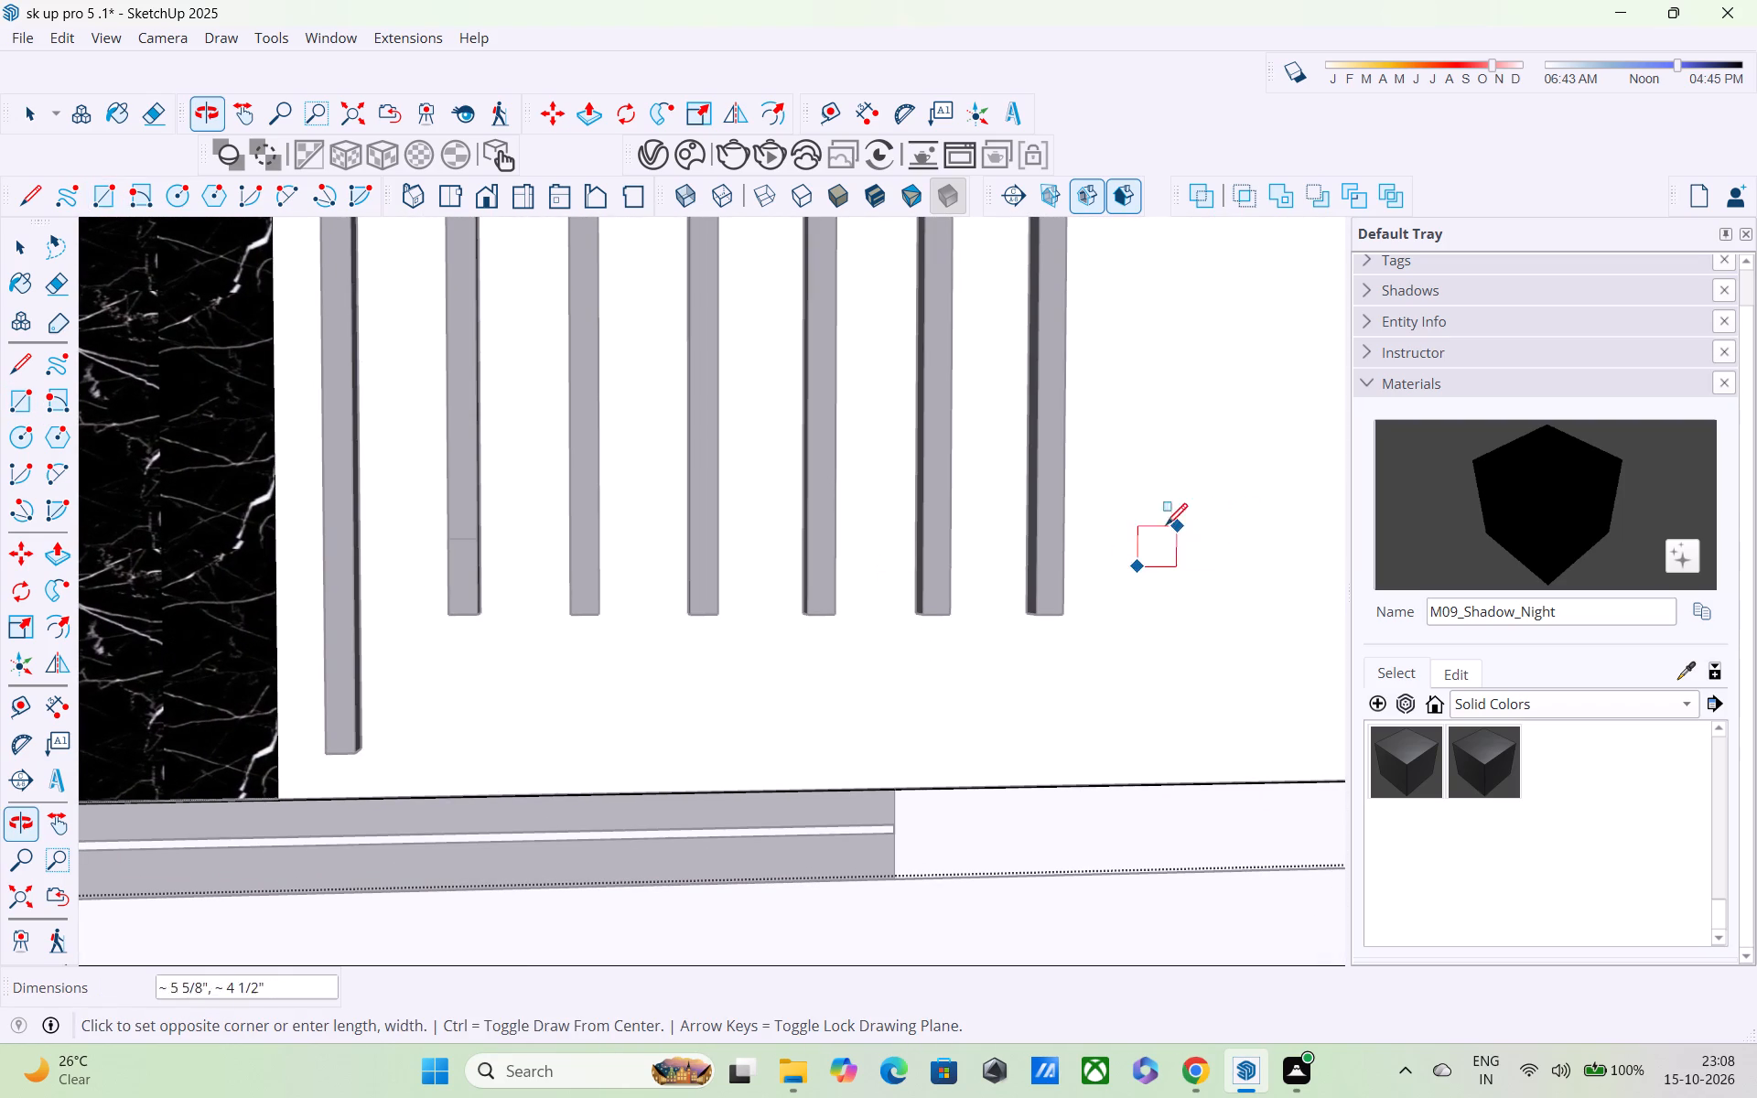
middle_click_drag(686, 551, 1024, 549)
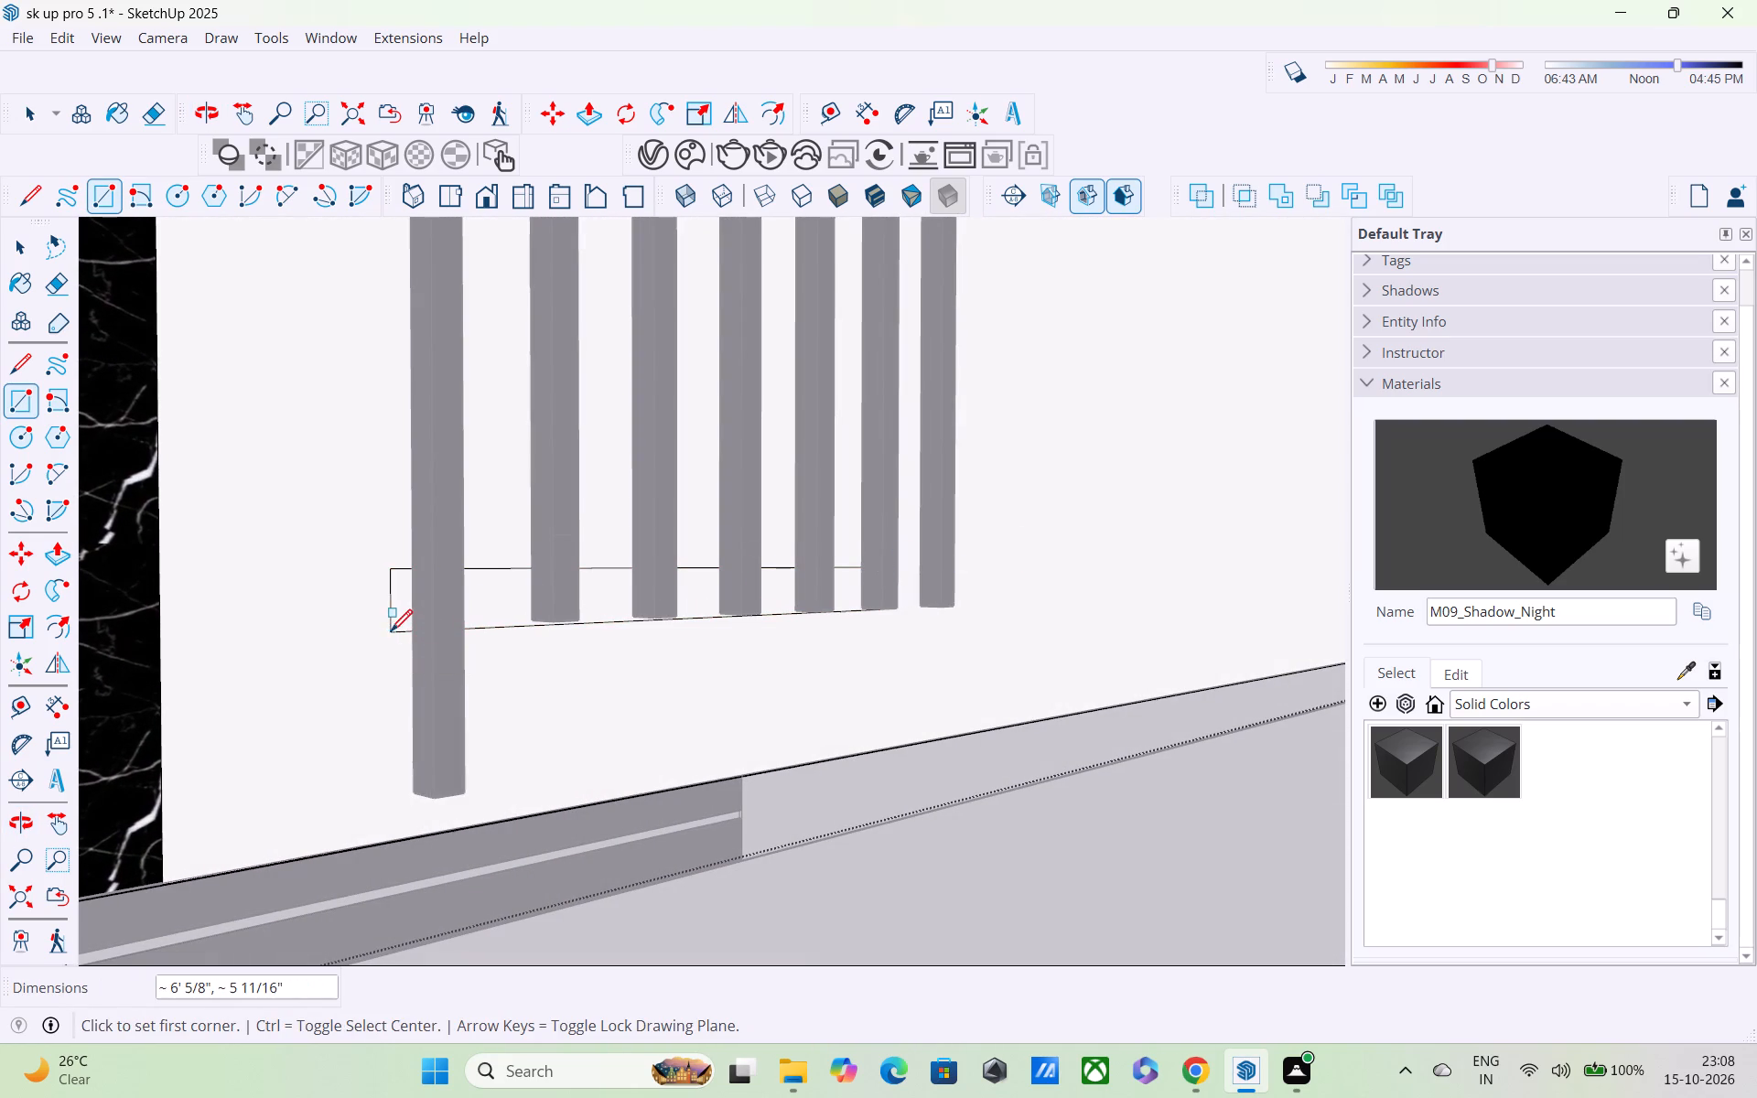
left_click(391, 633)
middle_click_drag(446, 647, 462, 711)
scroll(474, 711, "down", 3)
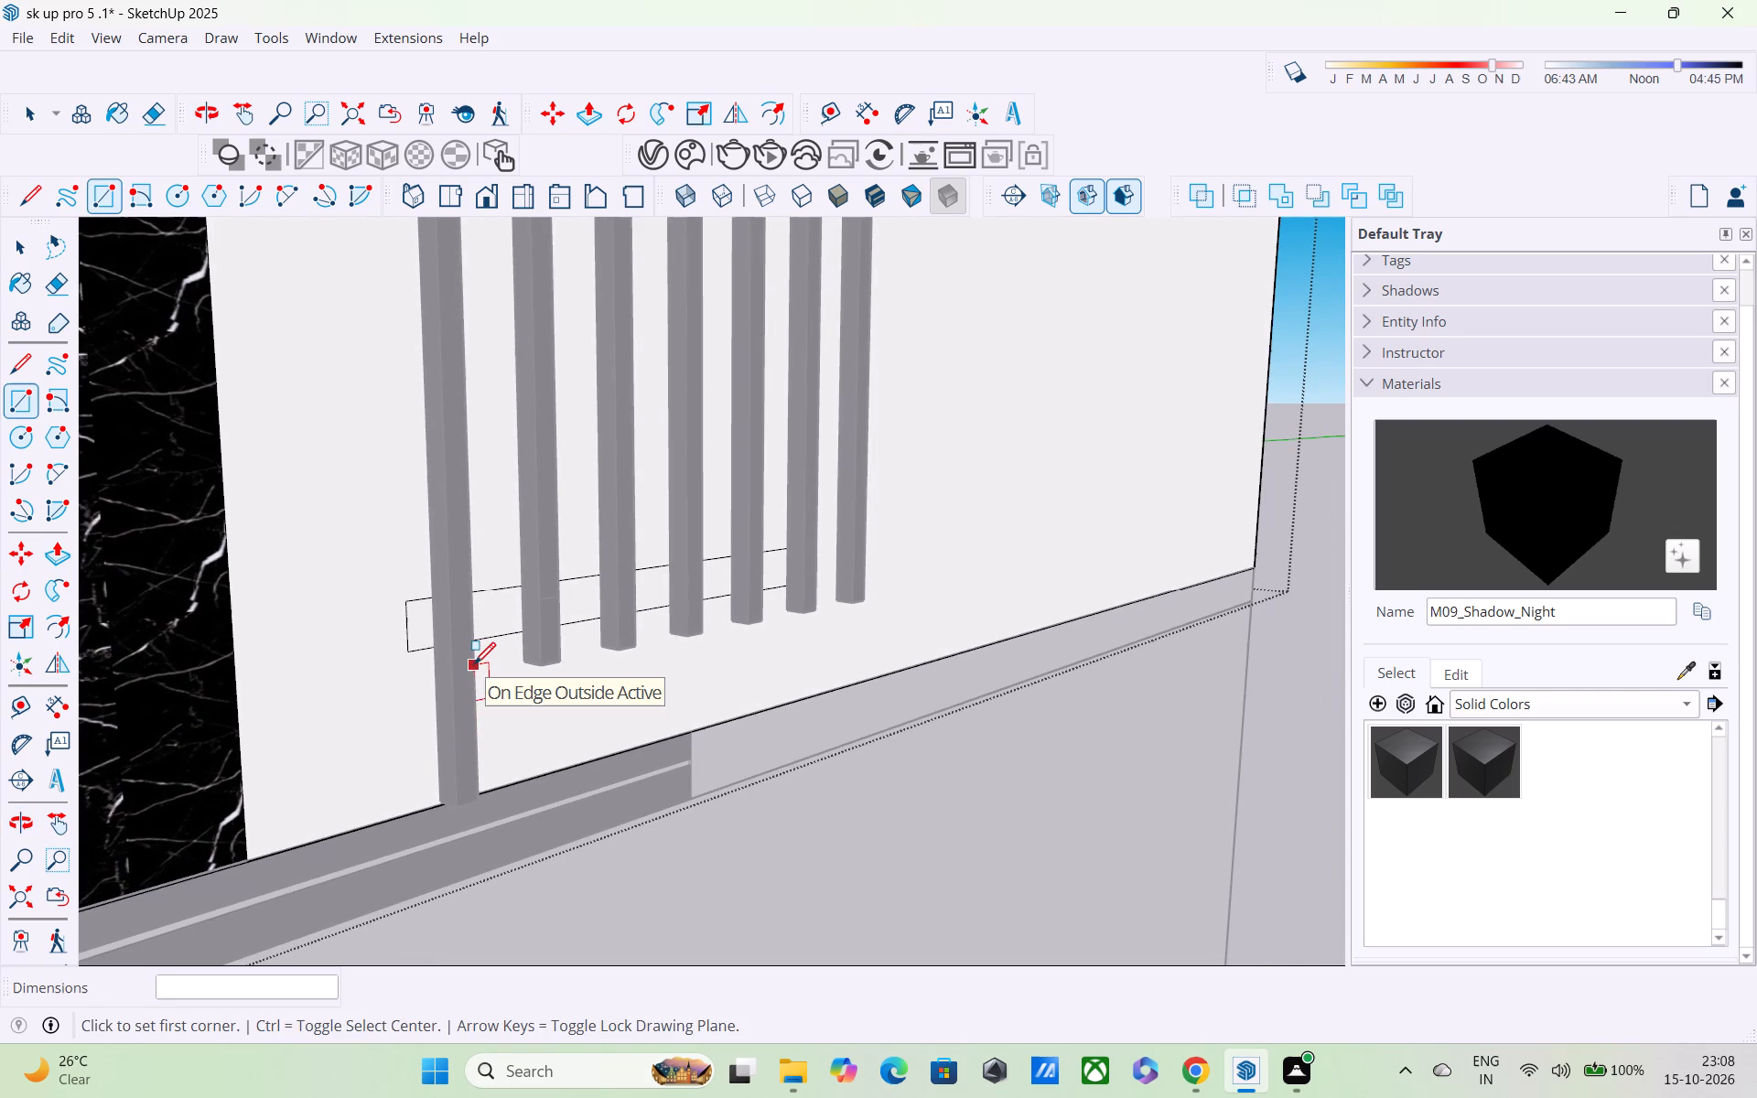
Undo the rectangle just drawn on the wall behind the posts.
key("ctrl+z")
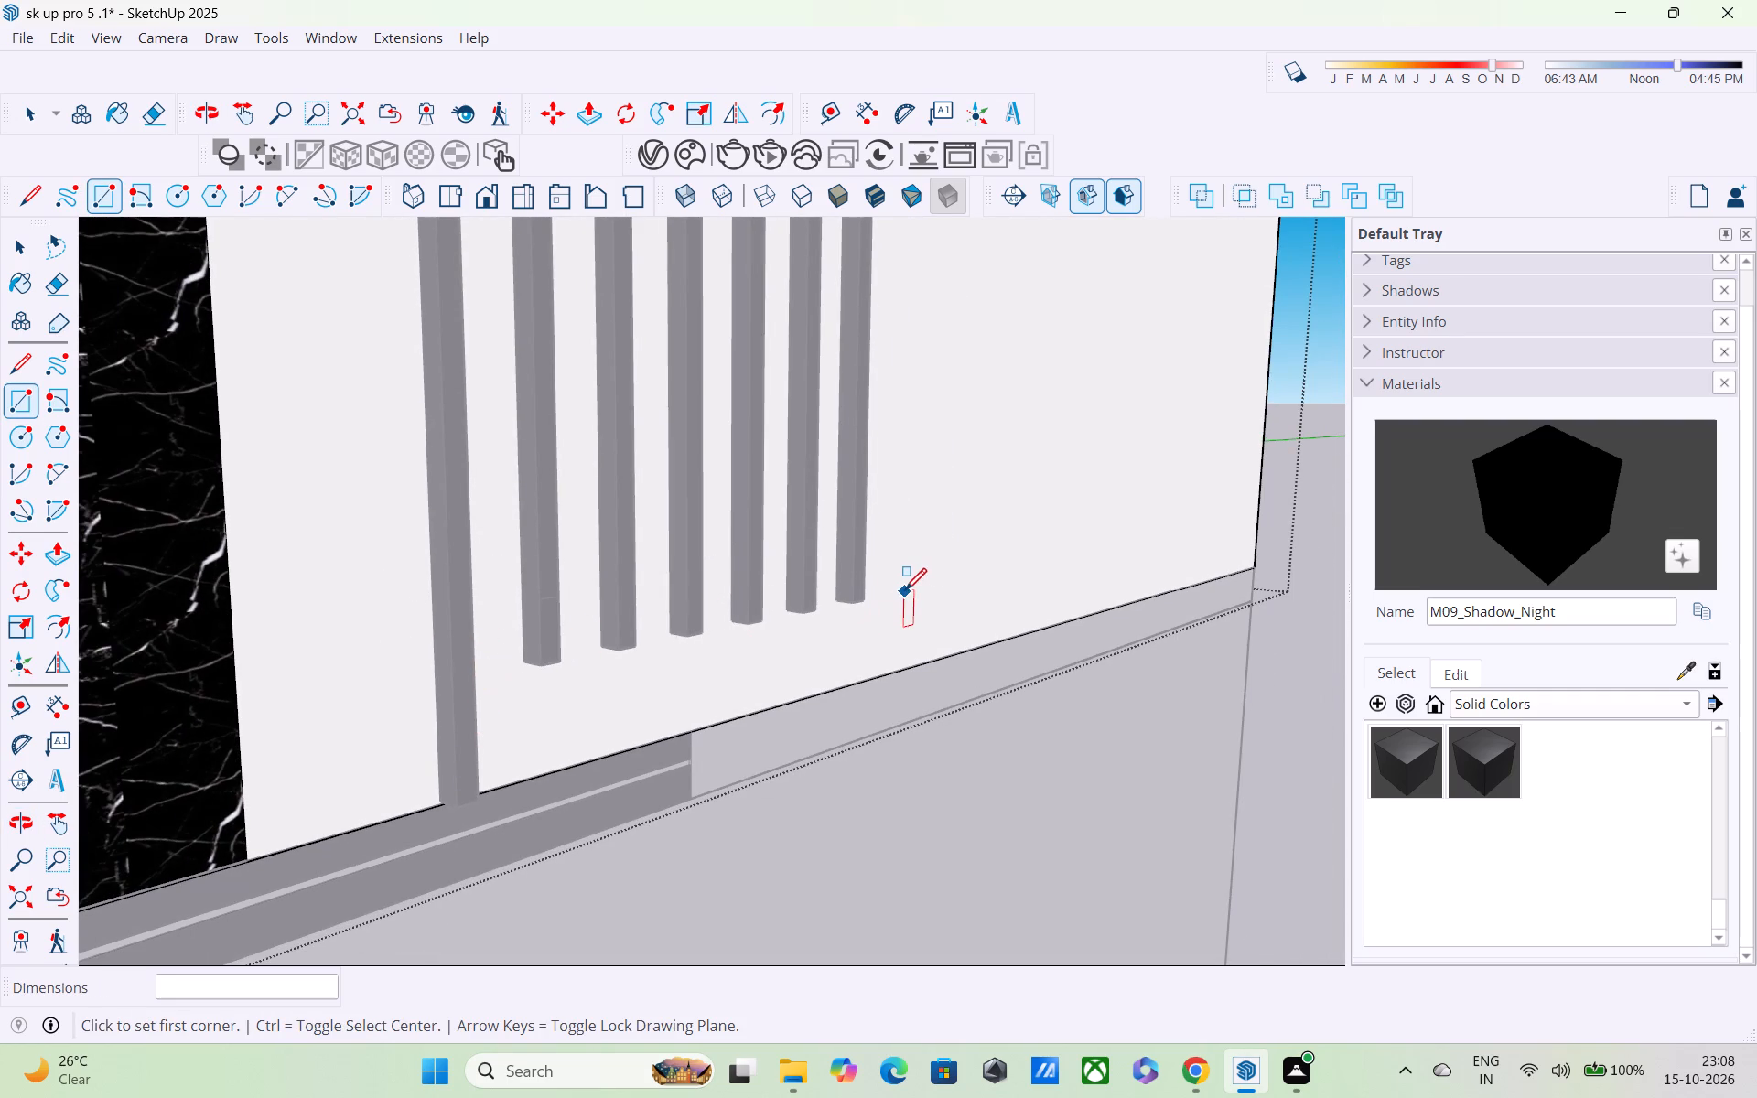
Draw a red-axis line about 1' 7 1/2" long from the bottom corner of the post farthest from the marble wall towards the white wall.
key("l")
middle_click_drag(924, 619, 458, 627)
middle_click_drag(900, 544, 274, 674)
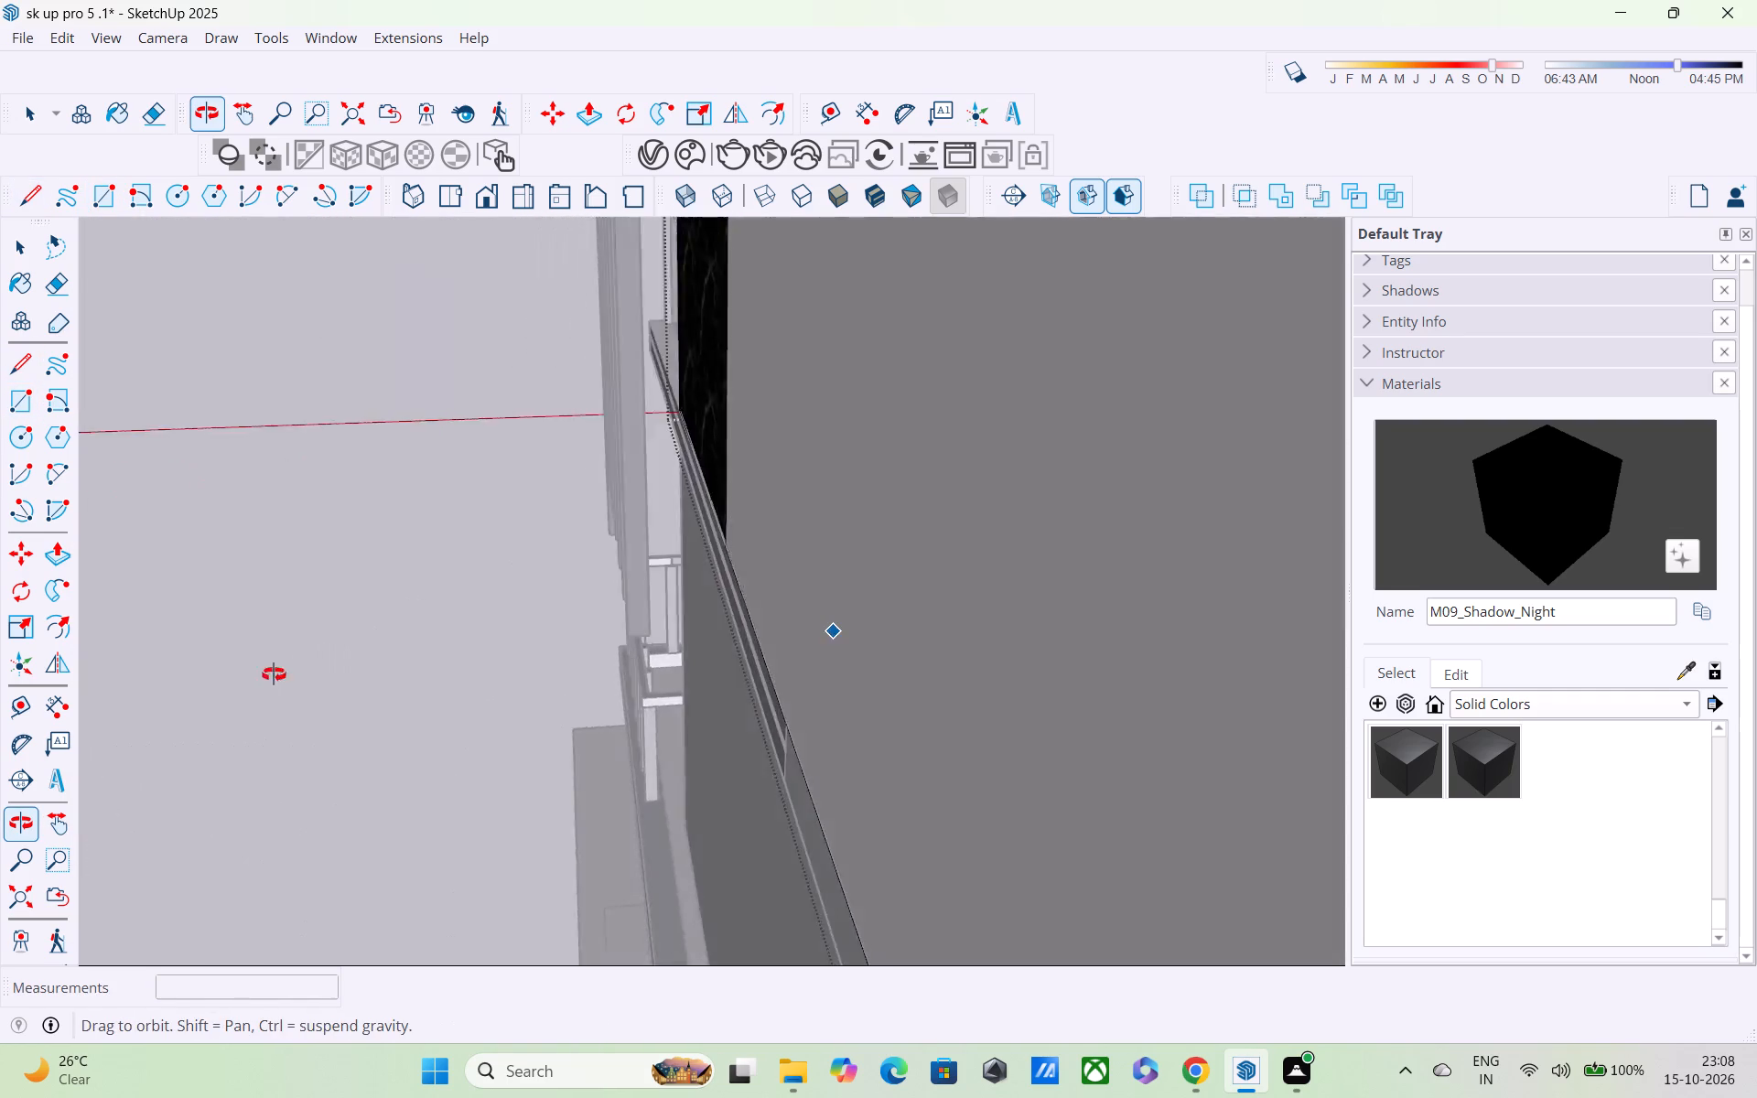
middle_click_drag(274, 674, 454, 662)
scroll(500, 649, "up", 3)
scroll(822, 615, "down", 1)
middle_click_drag(829, 614, 558, 600)
scroll(601, 615, "up", 2)
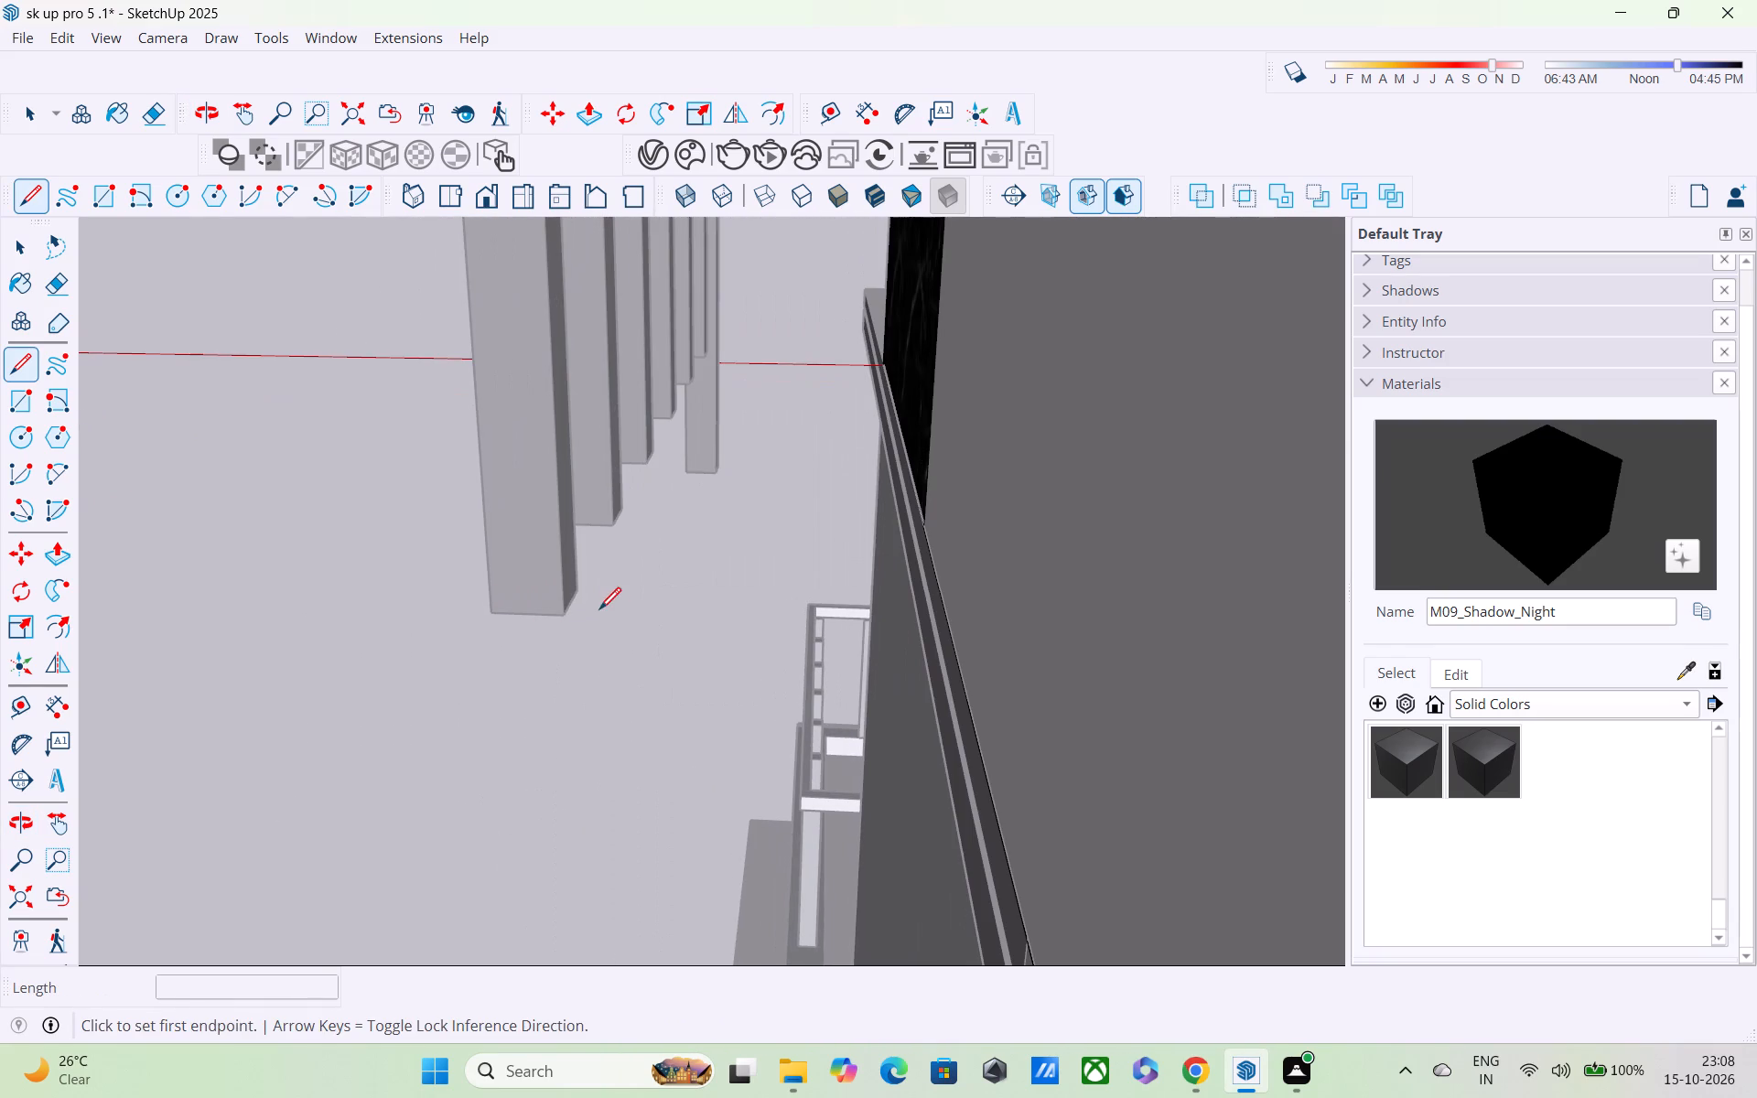
left_click(554, 618)
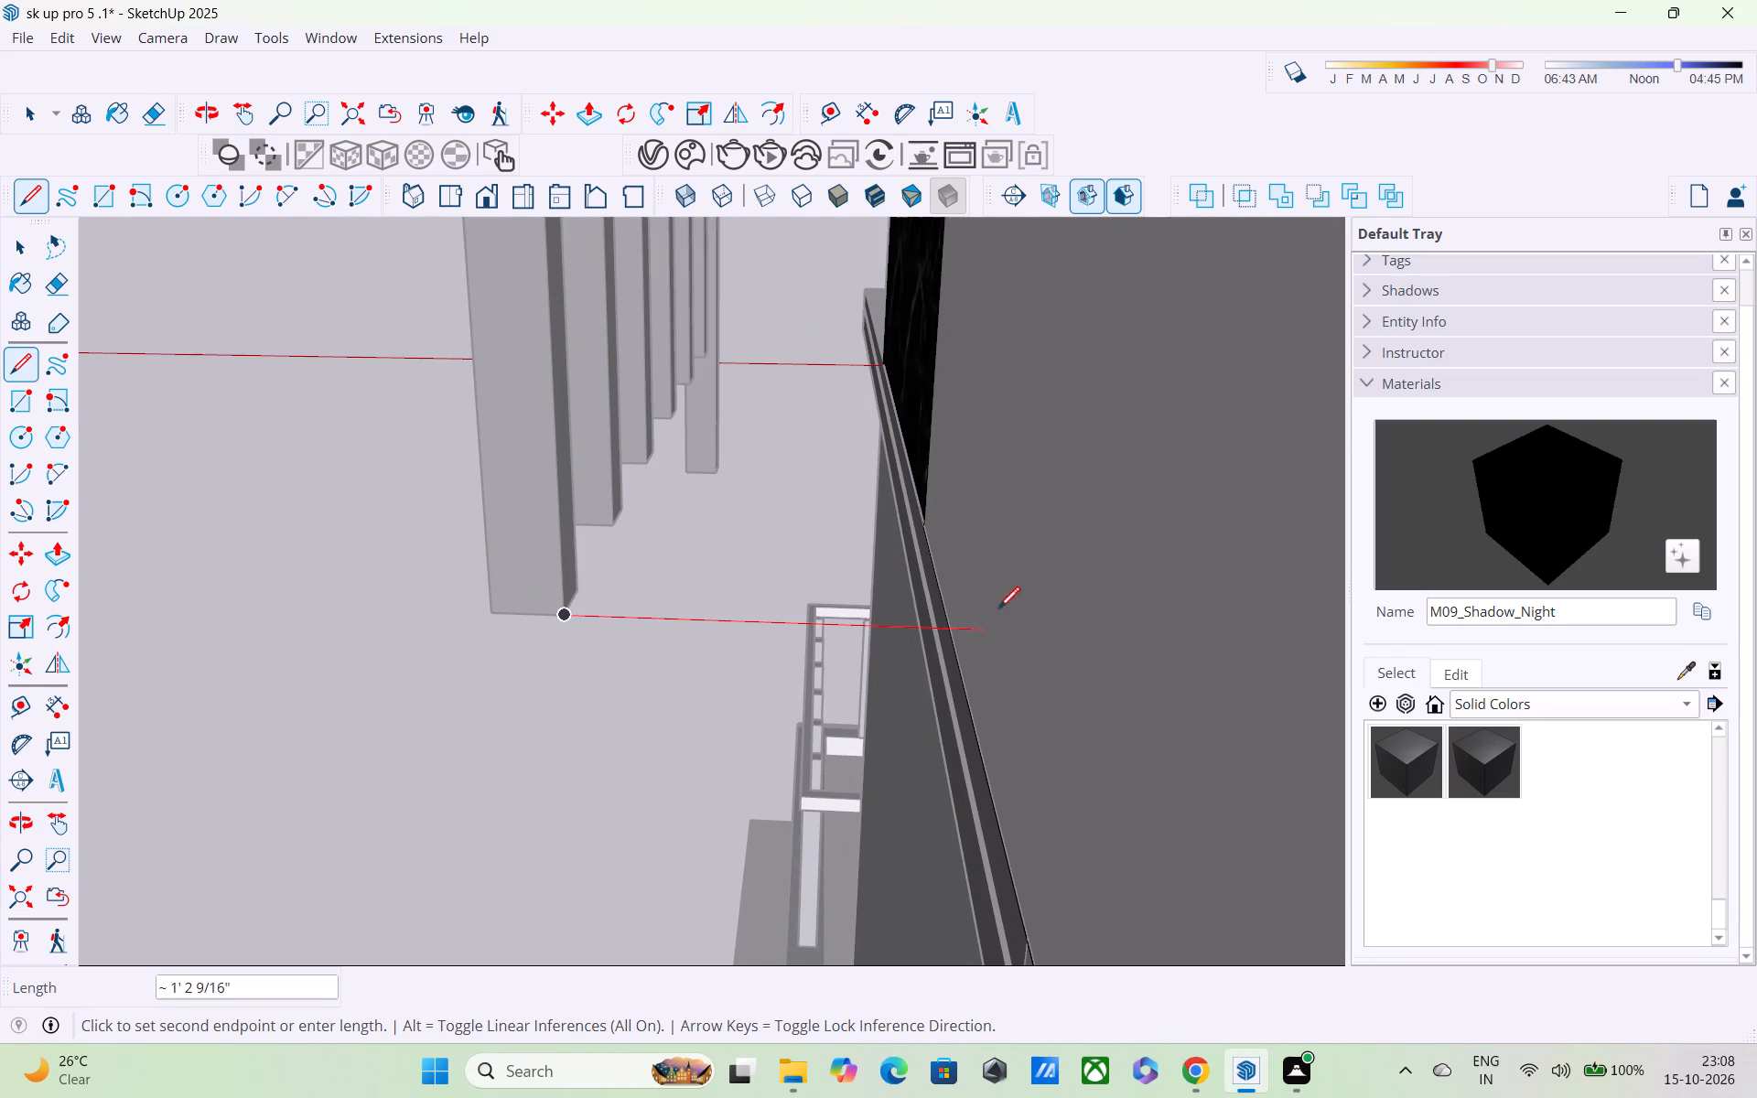
left_click(1128, 640)
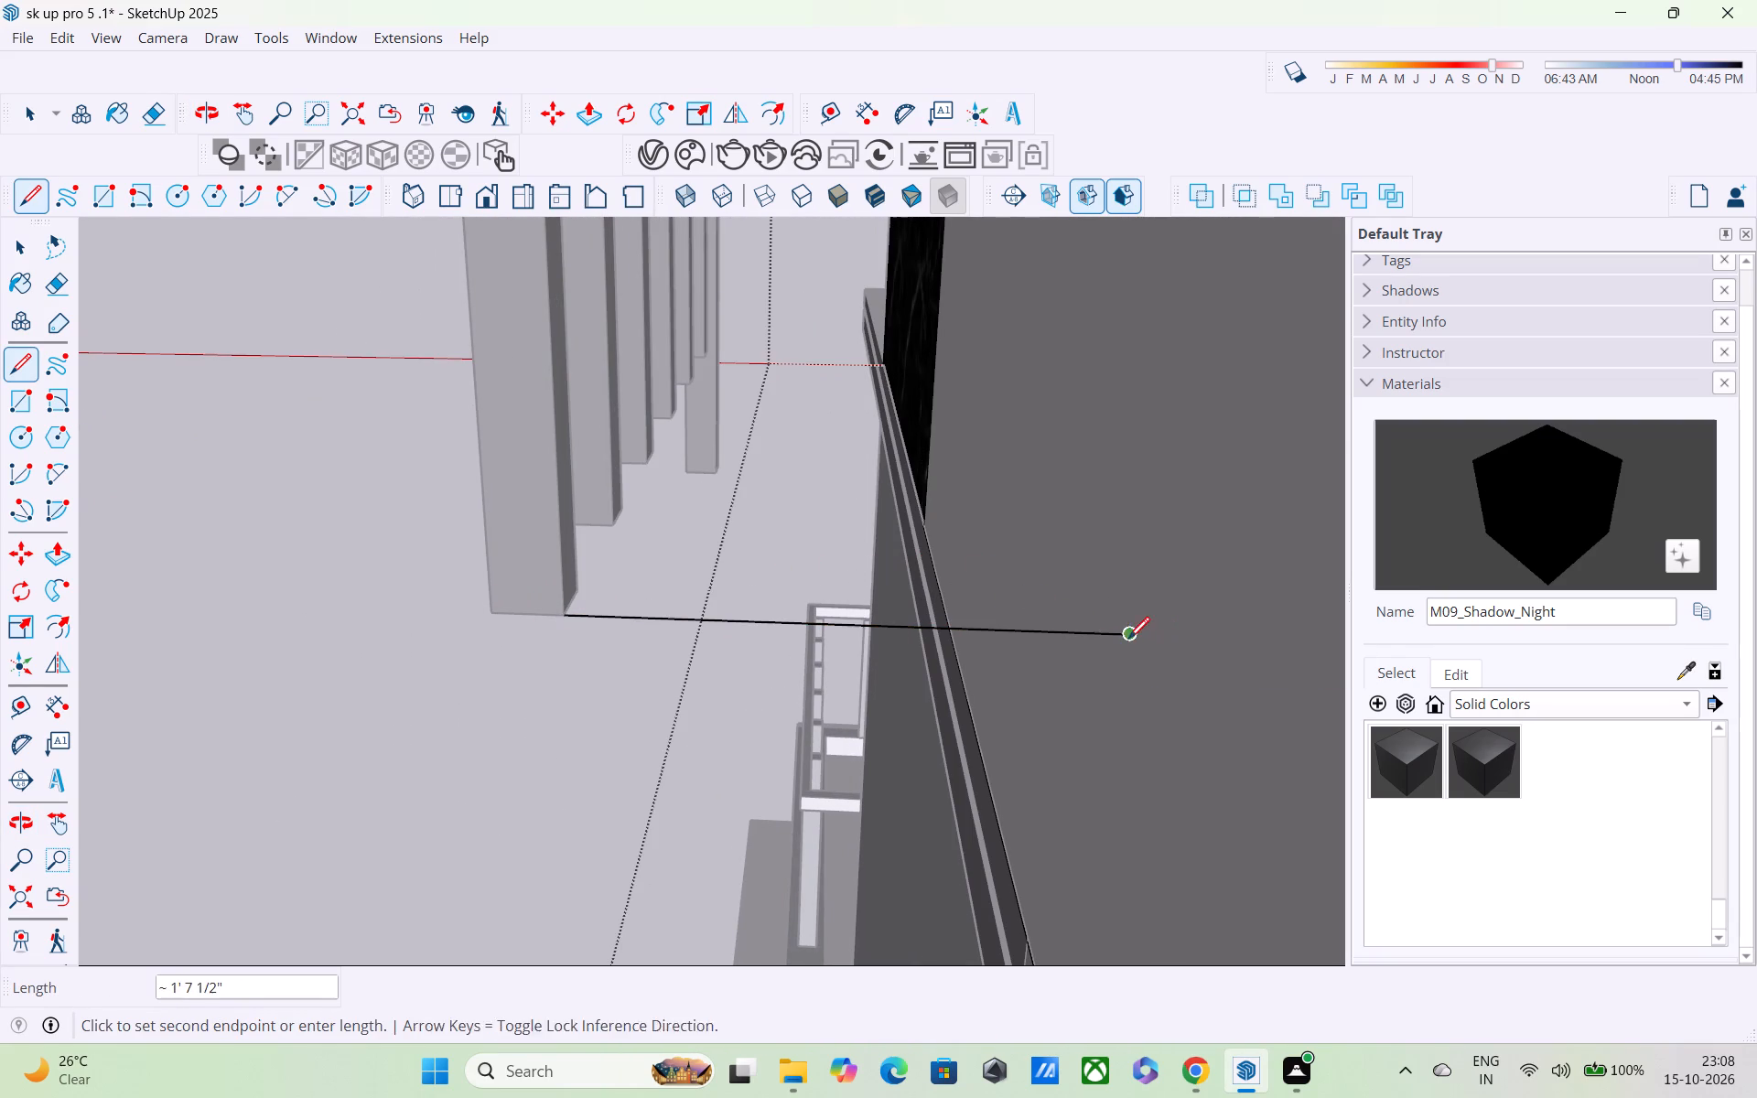
Continue the outline along the white wall to near the marble wall, and turn it outward along the red axis past the posts.
scroll(1051, 415, "up", 1)
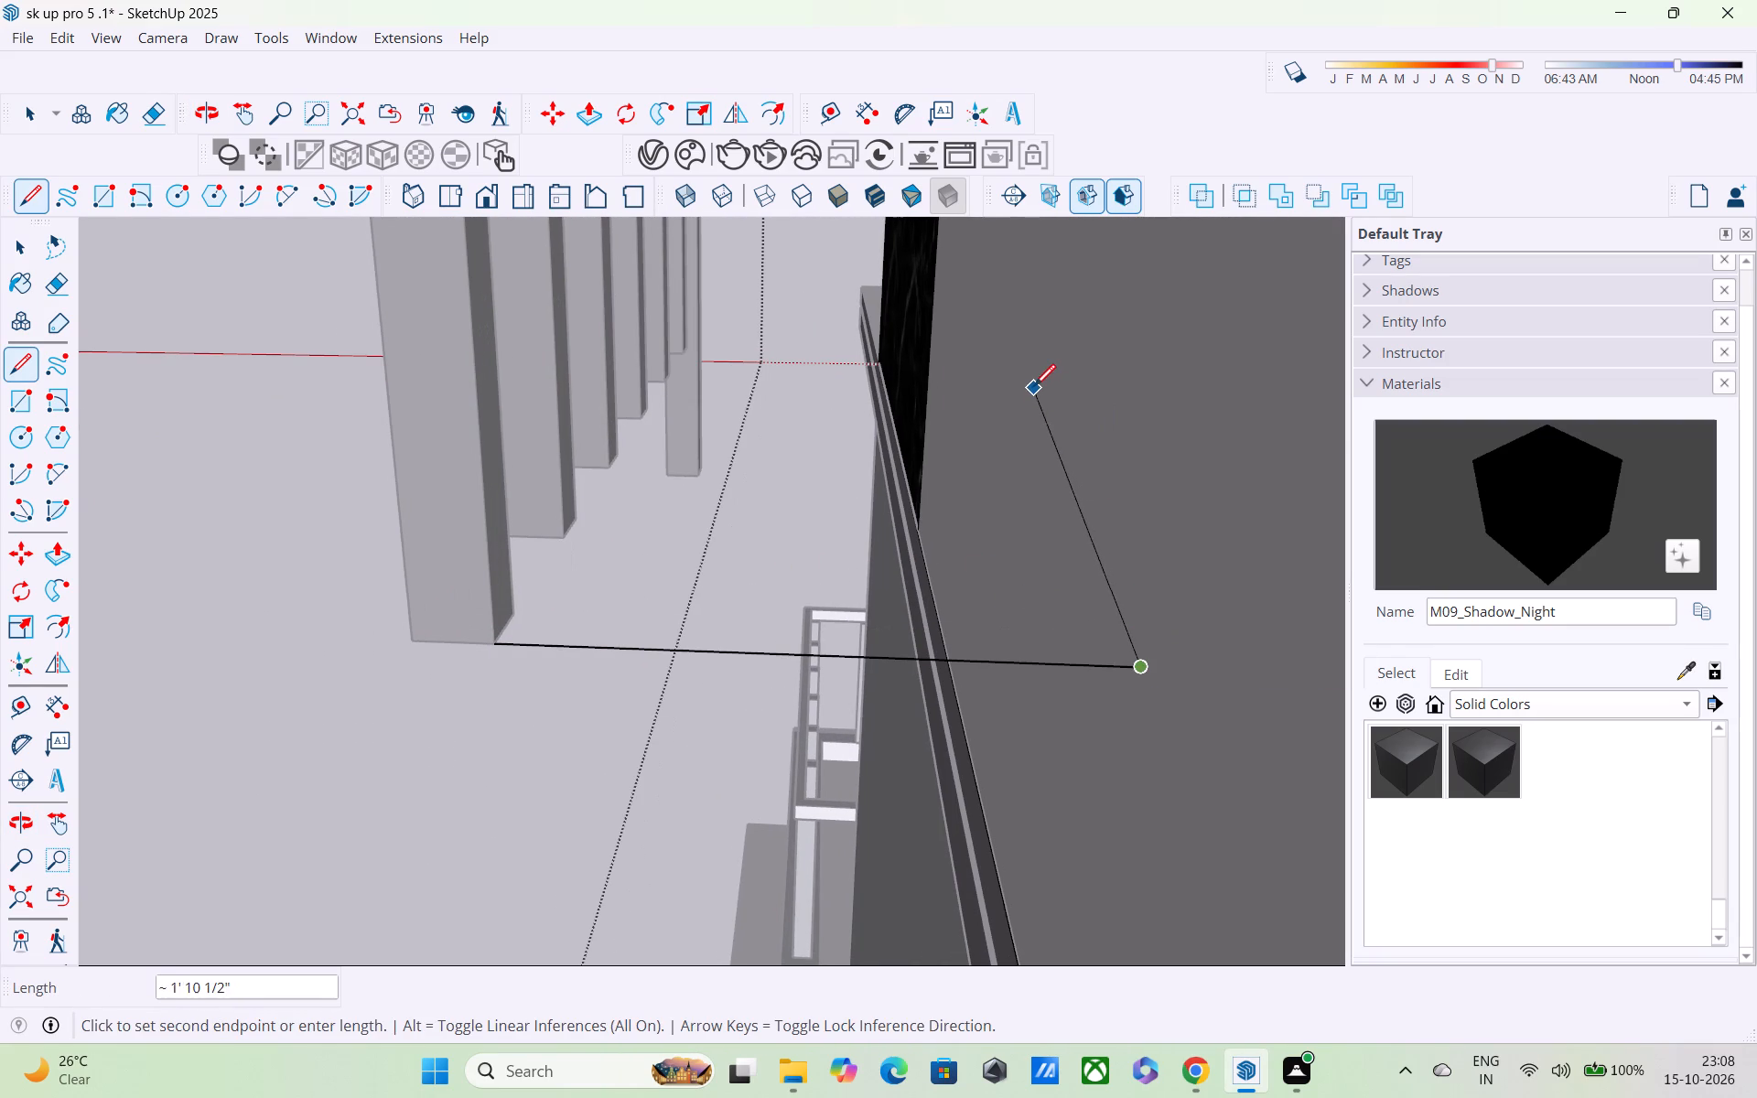
middle_click_drag(1034, 388, 1064, 566, "shift")
scroll(1011, 458, "up", 3)
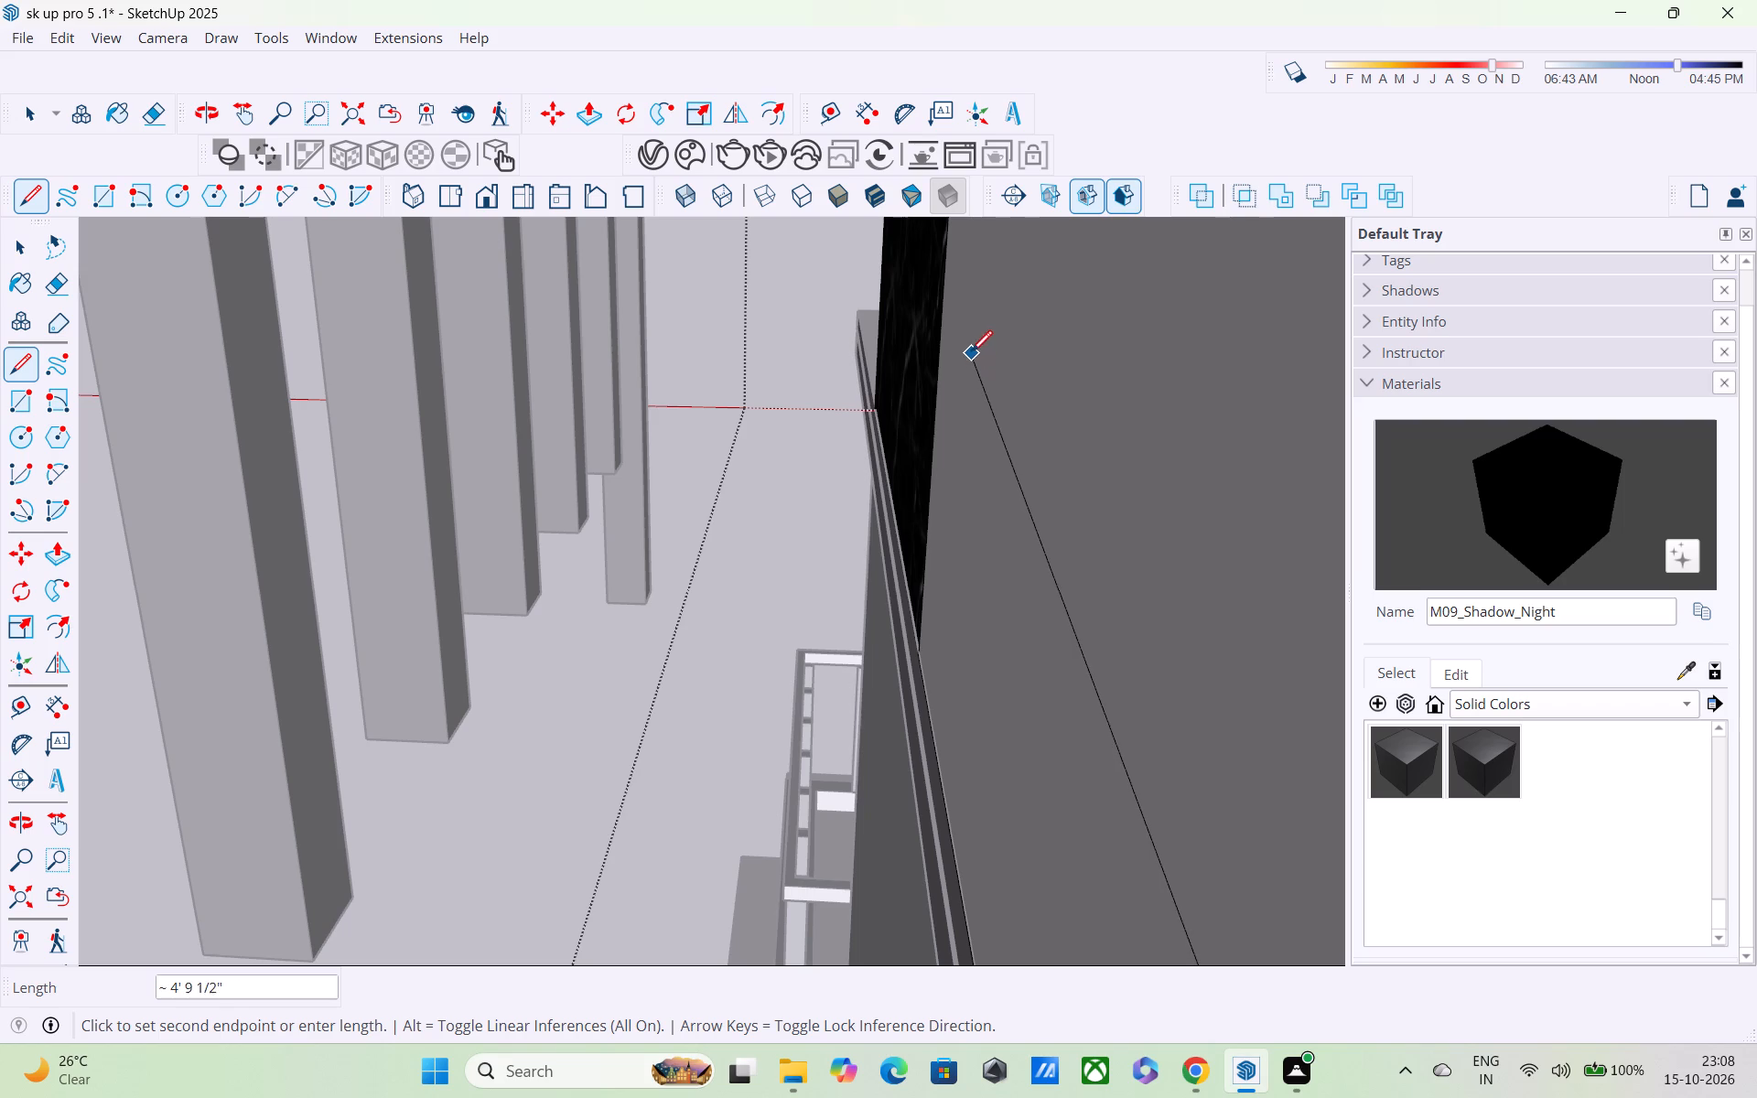
left_click(954, 401)
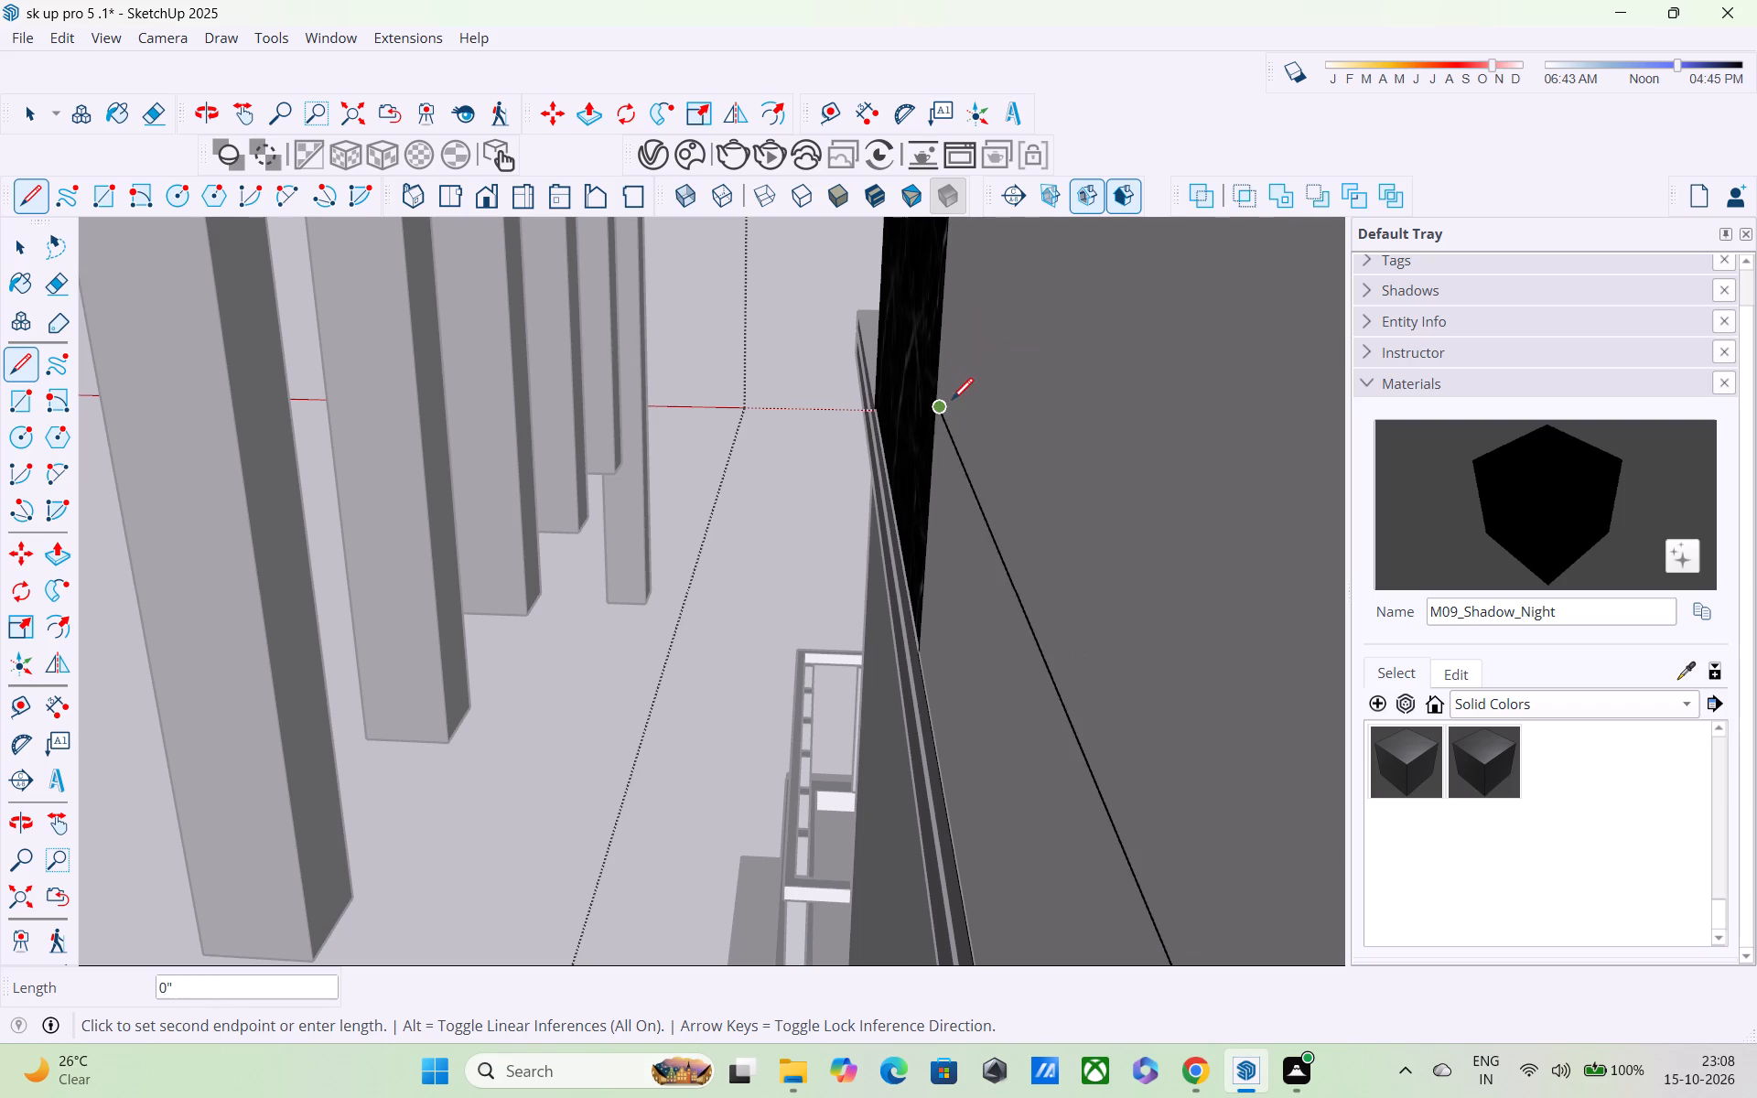
middle_click_drag(929, 394, 1585, 370)
middle_click_drag(1073, 398, 1601, 225)
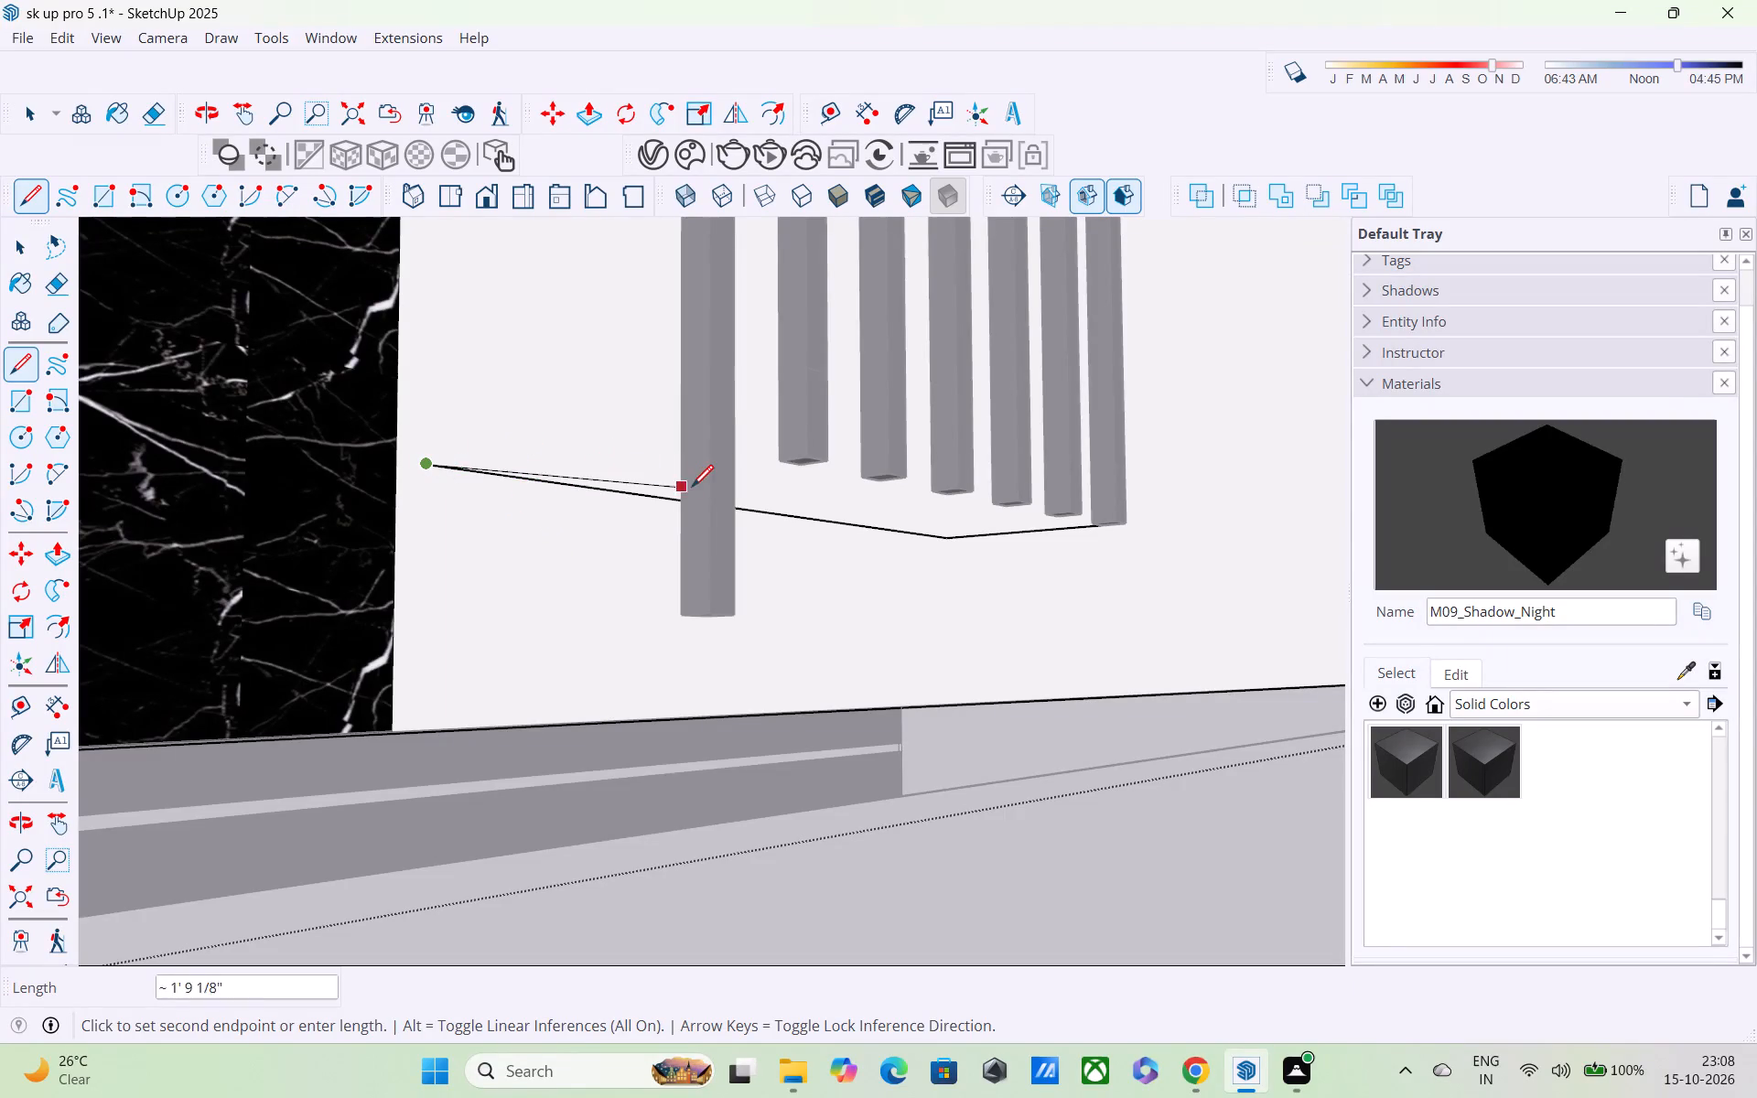
left_click(693, 410)
Draw the outline's outer side along the green axis, in front of the posts, level with the post farthest from the marble wall.
middle_click_drag(761, 431, 792, 619)
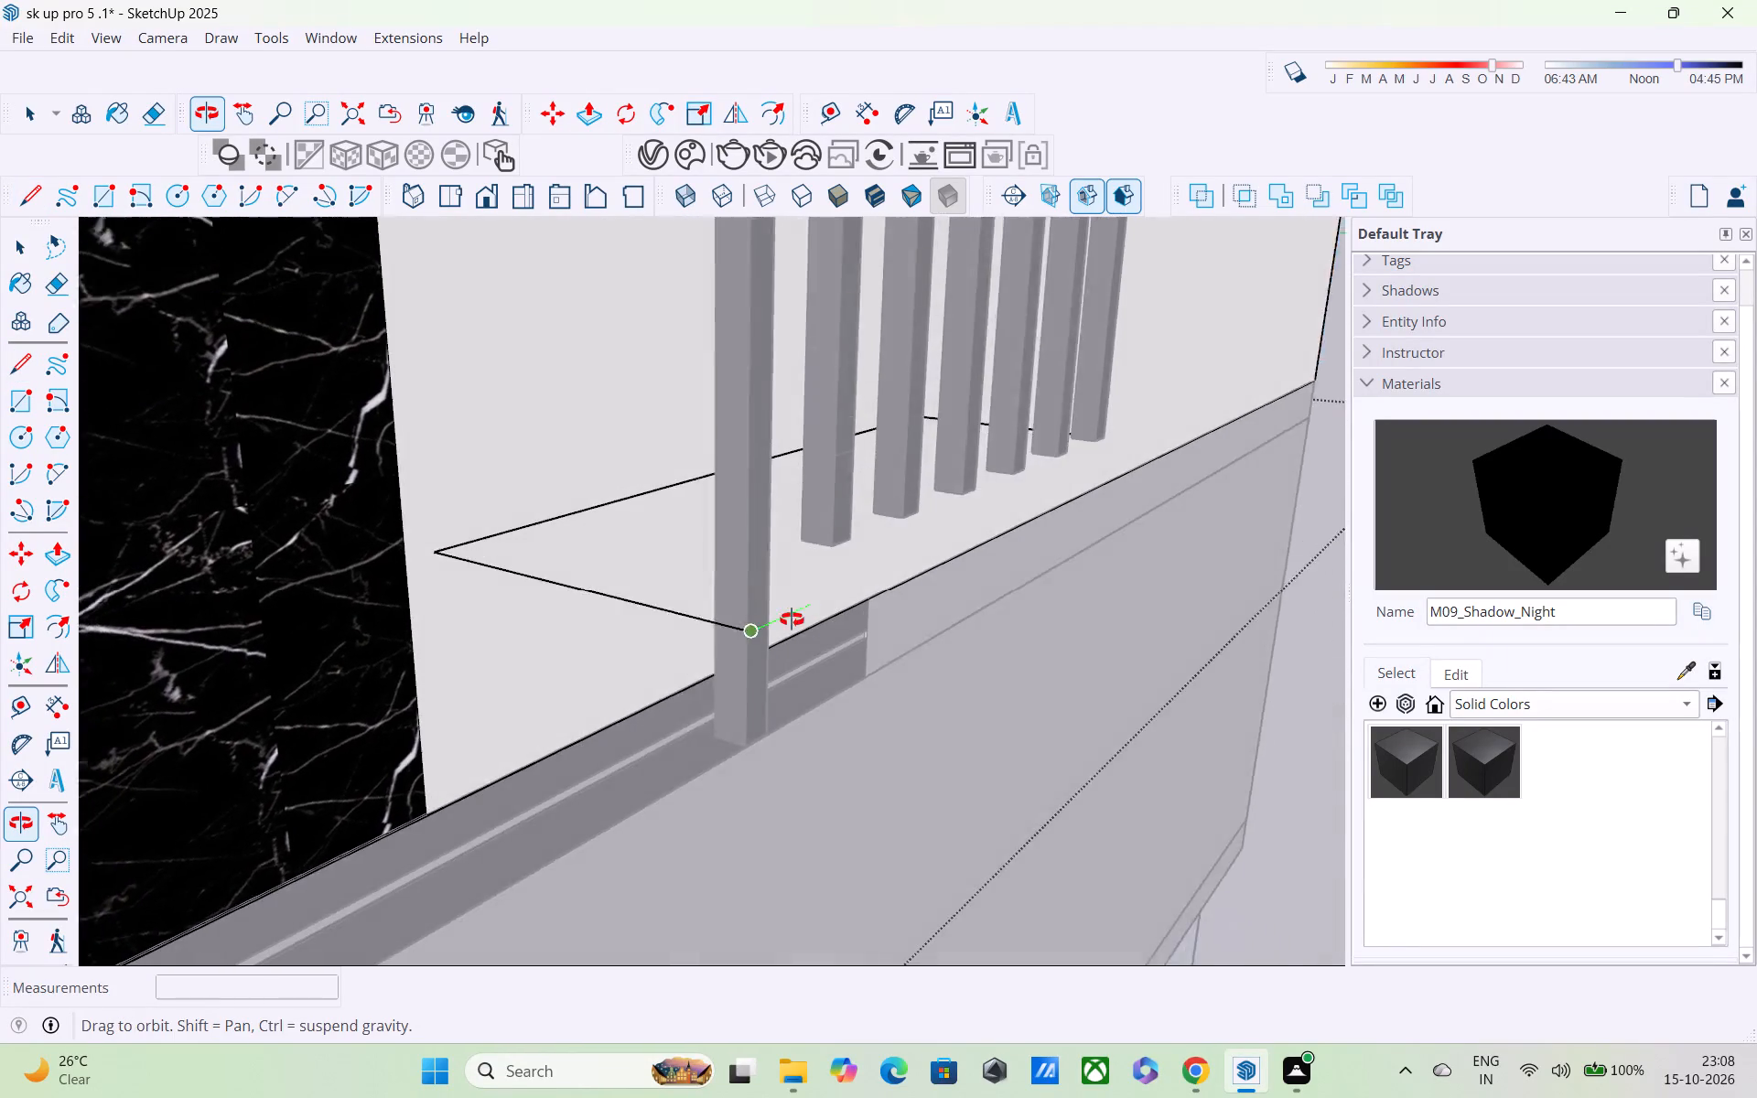
middle_click_drag(792, 619, 753, 630)
middle_click_drag(1008, 519, 841, 543, "shift")
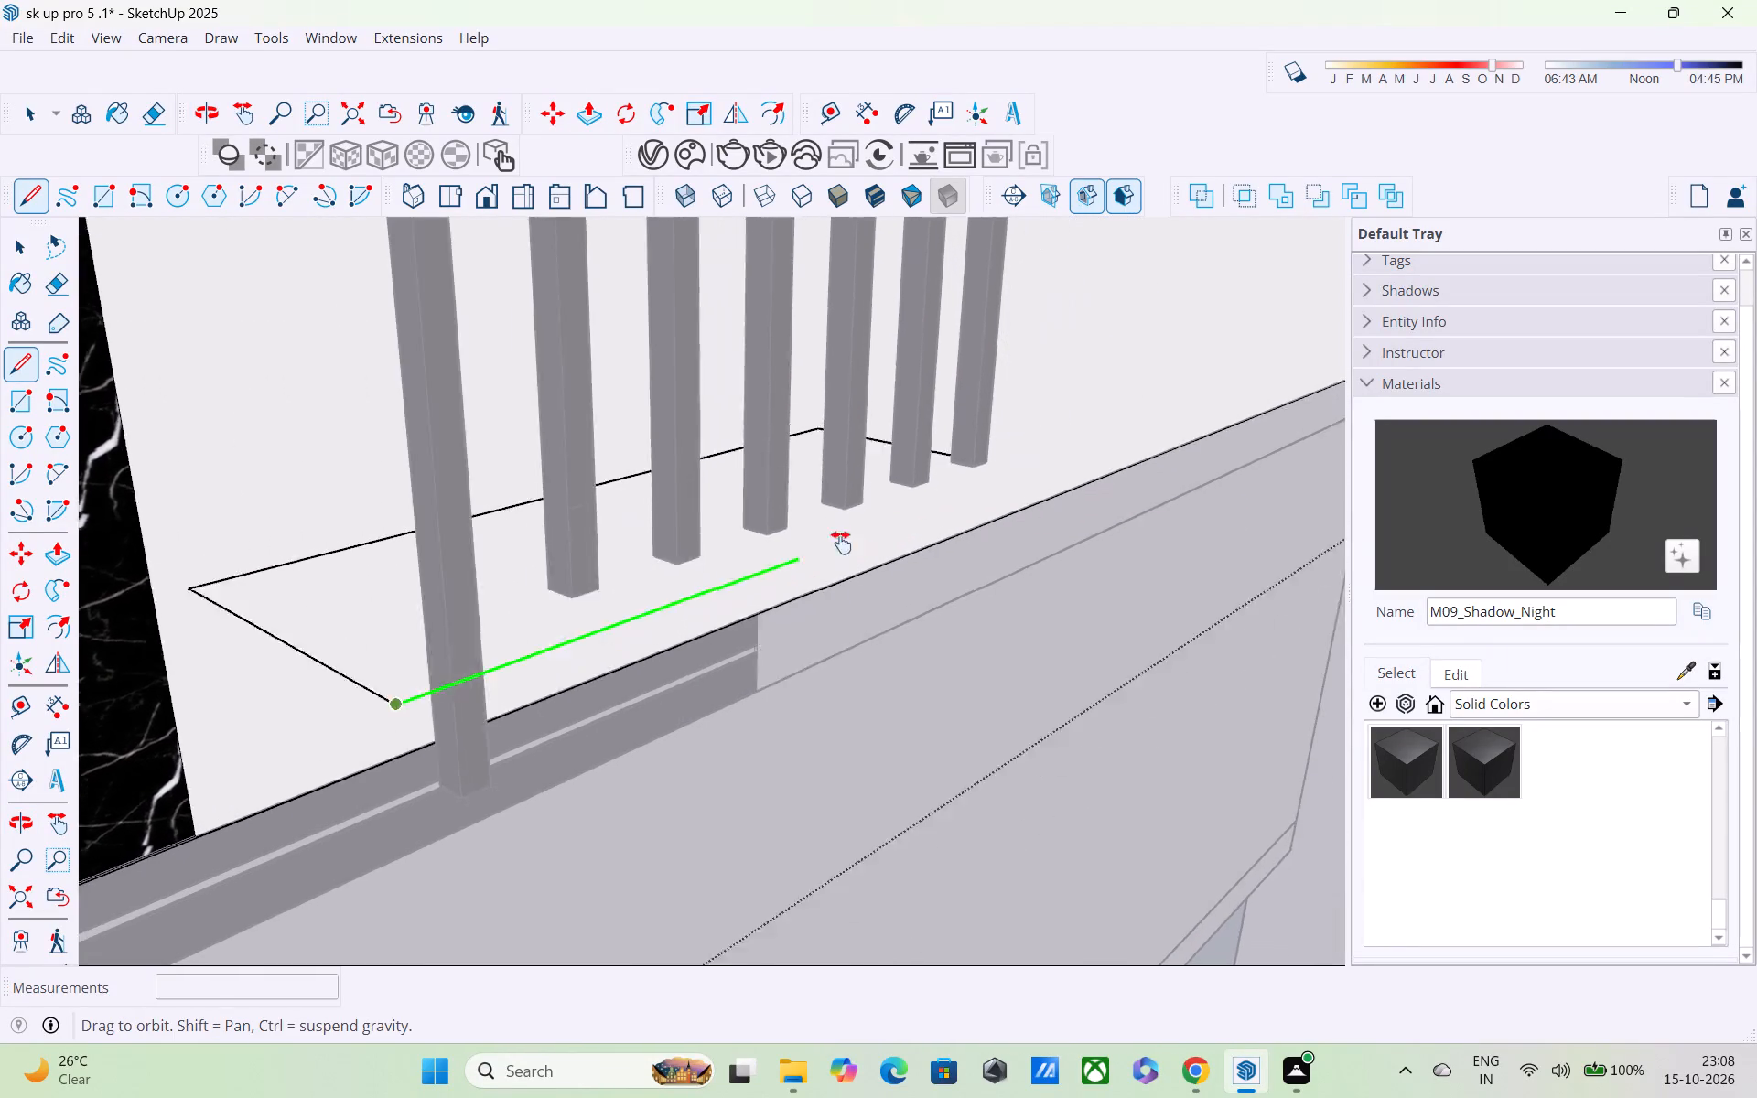
middle_click_drag(841, 543, 626, 583, "shift")
scroll(668, 547, "up", 2)
middle_click_drag(676, 511, 583, 562)
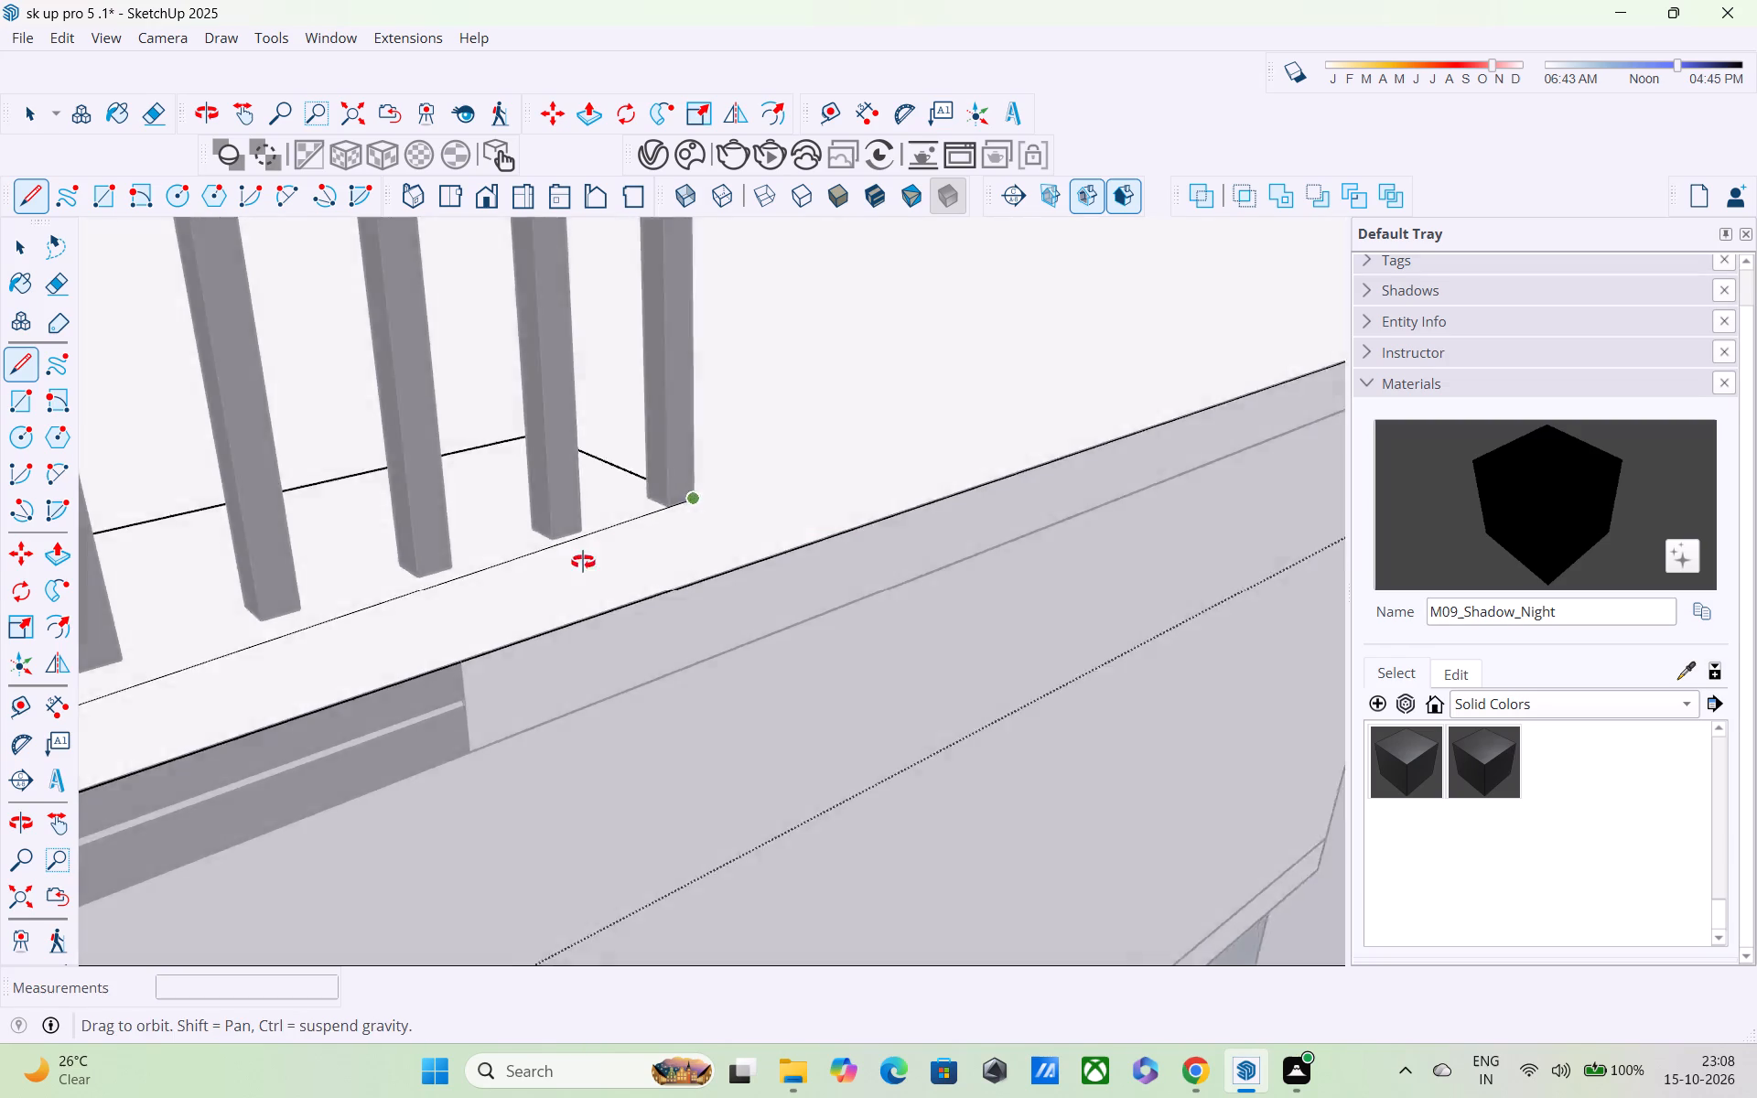
middle_click_drag(583, 562, 238, 610)
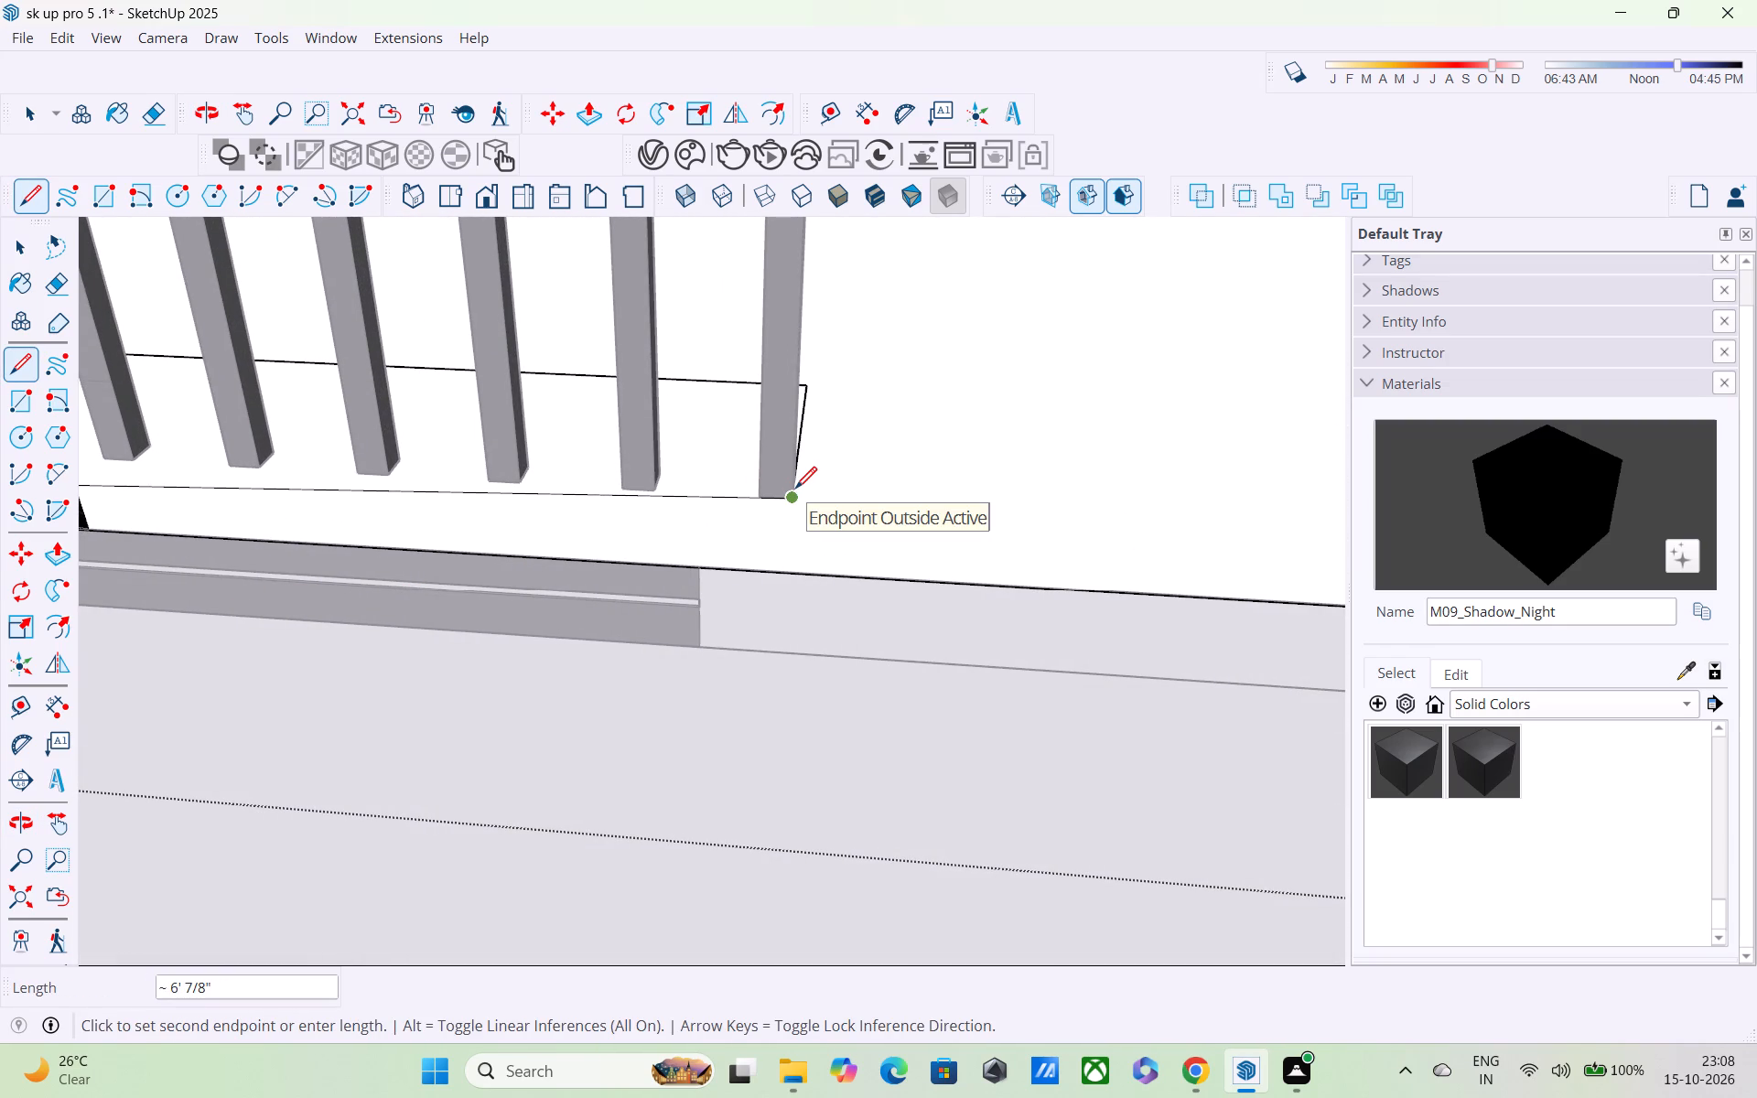
scroll(794, 491, "down", 1)
middle_click_drag(792, 492, 383, 528)
middle_click_drag(539, 533, 443, 519)
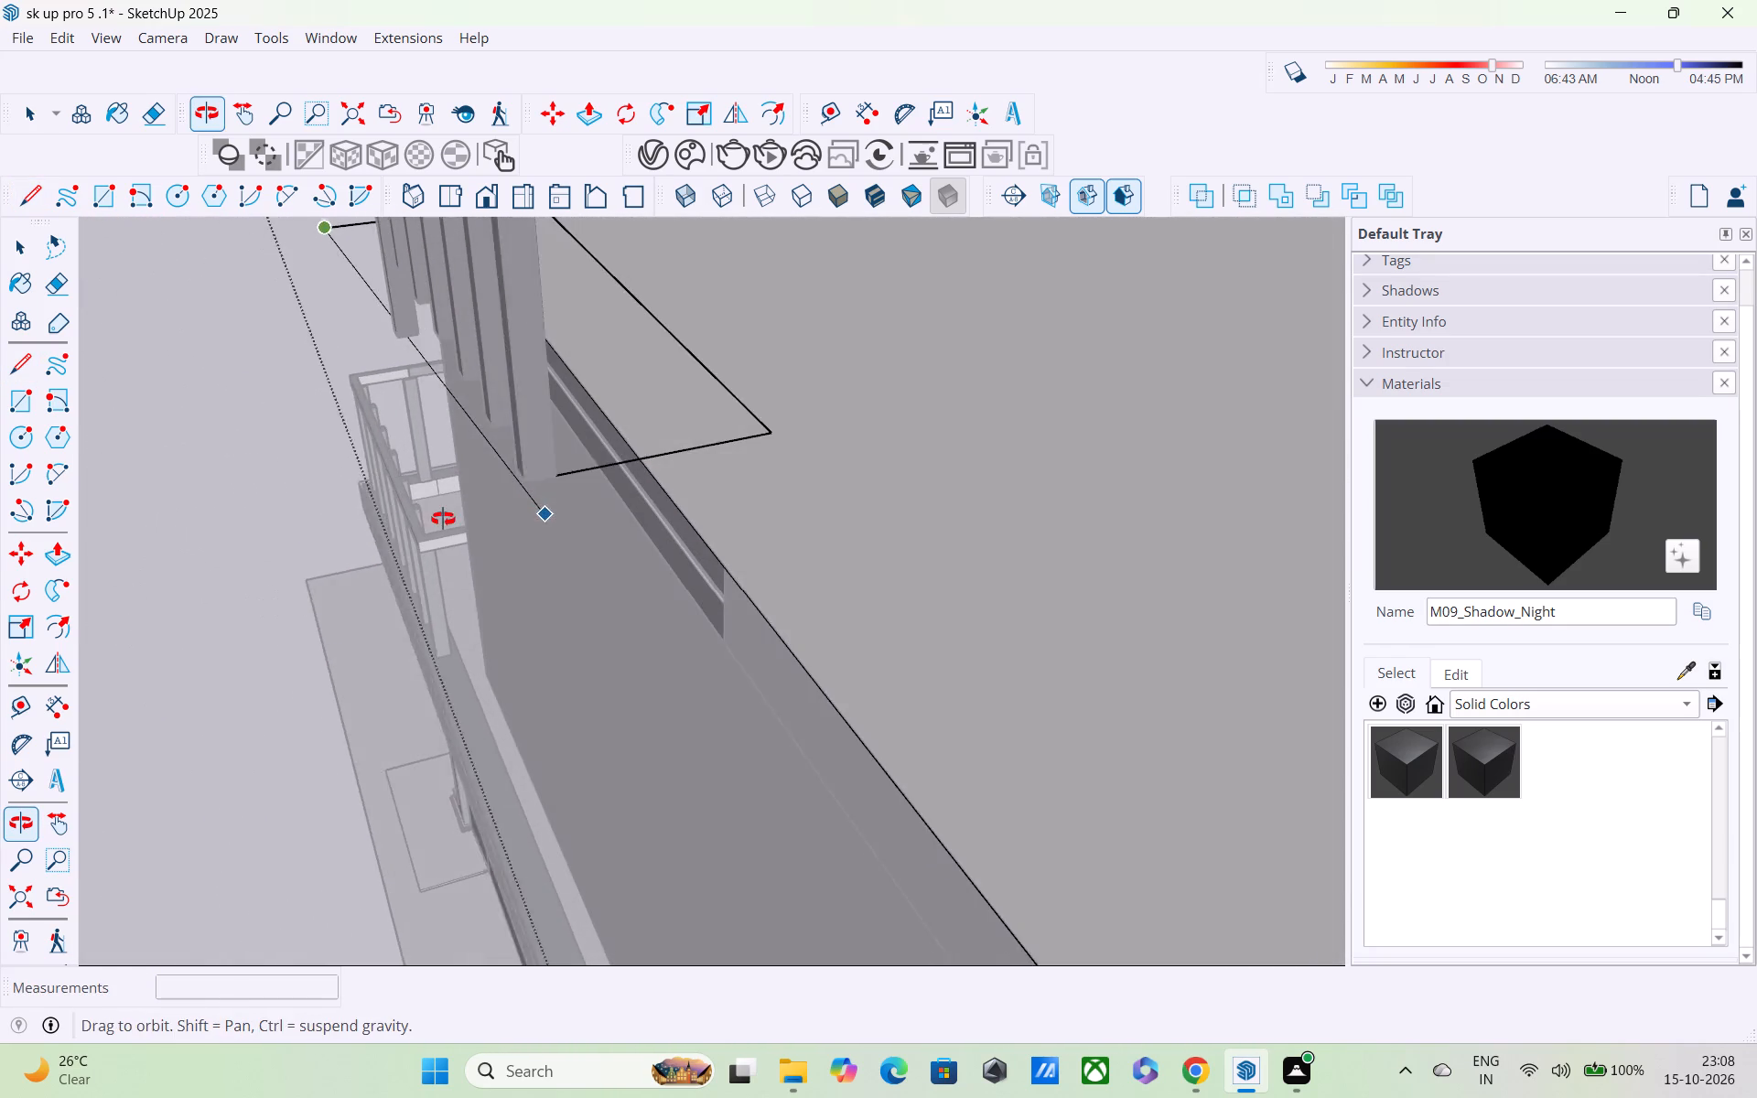
middle_click_drag(443, 519, 435, 518)
scroll(410, 333, "up", 1)
scroll(400, 340, "down", 6)
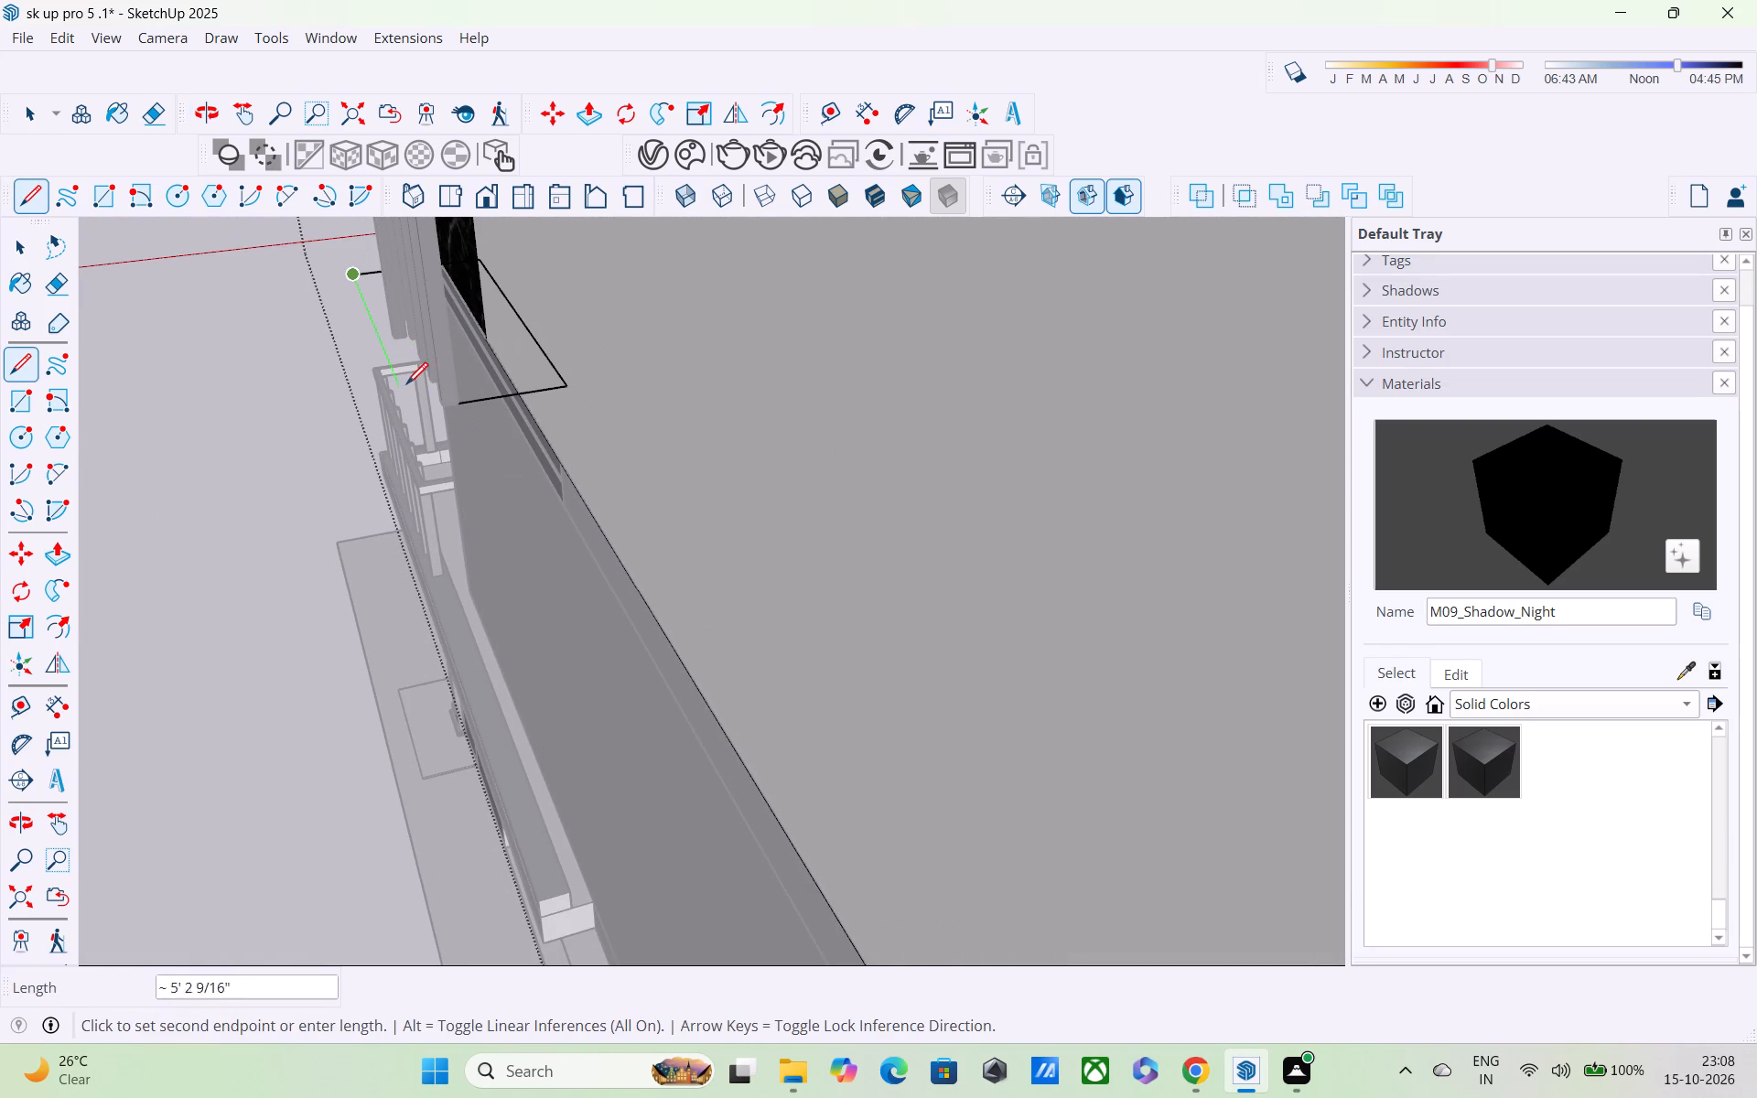
left_click(411, 414)
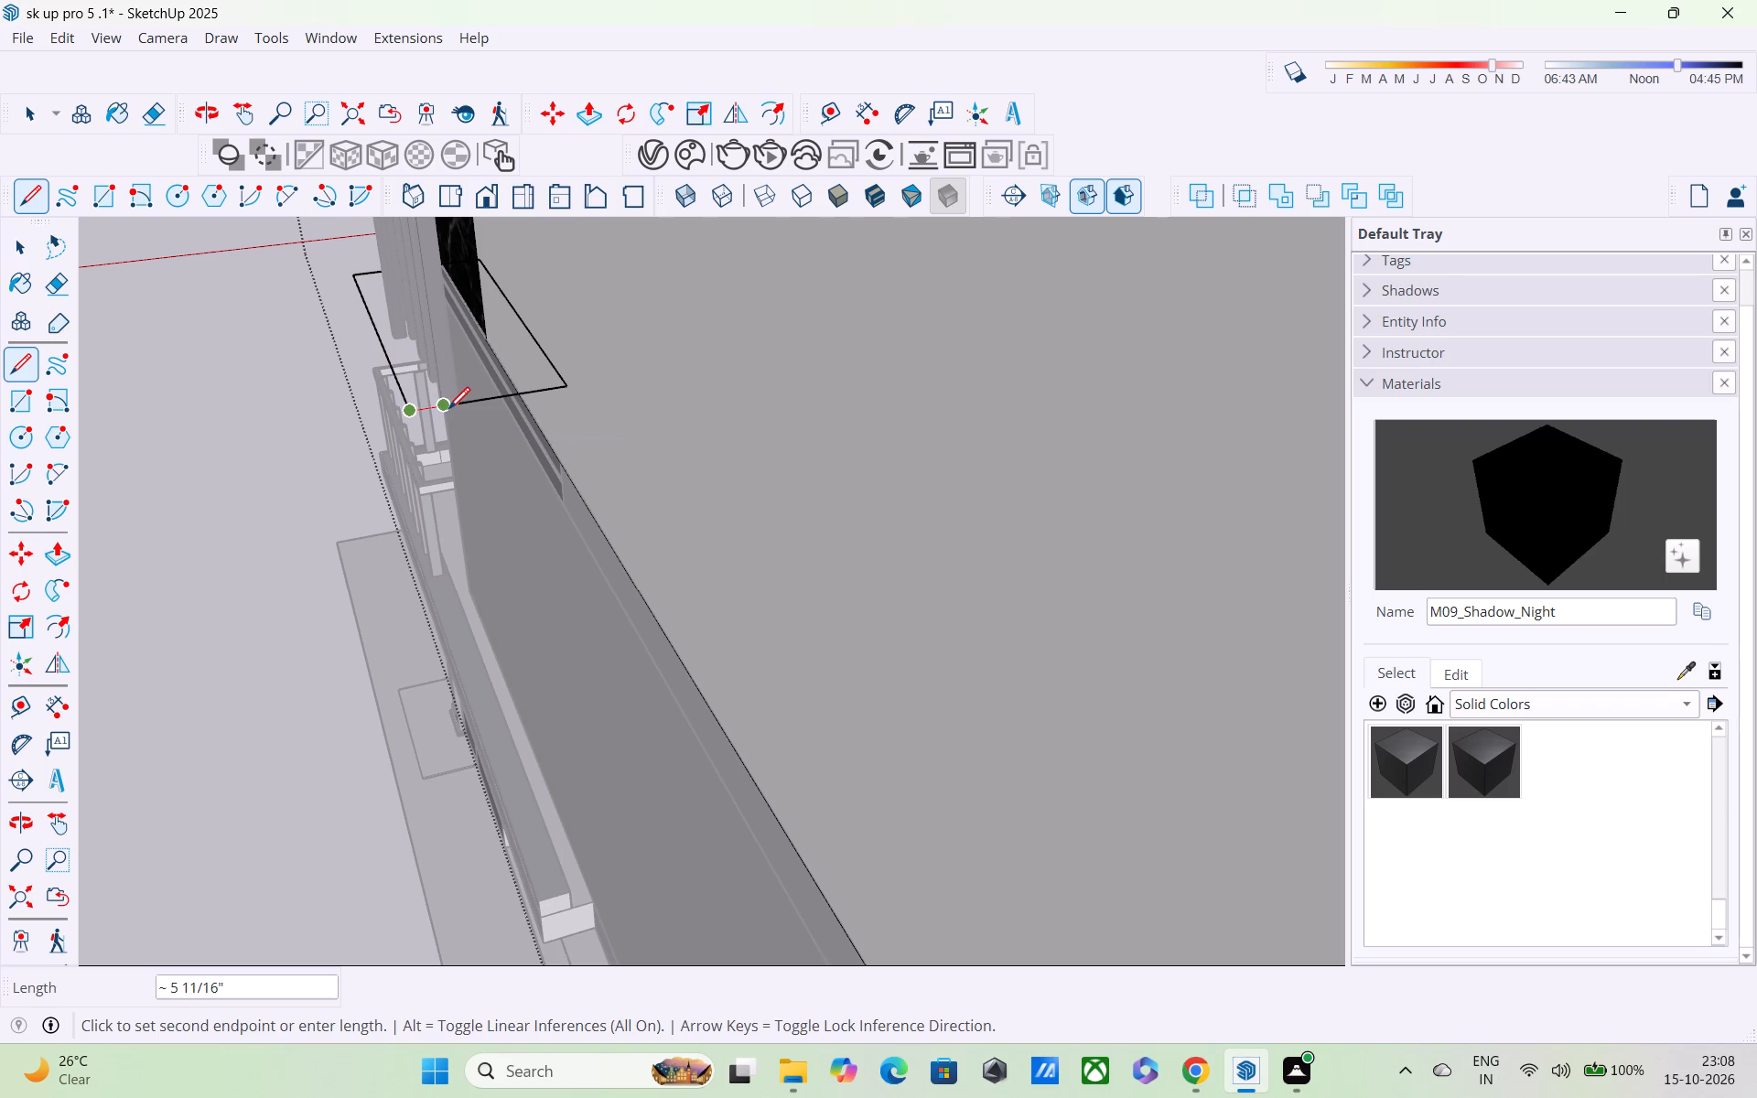
Close the outline with a red-axis line about 5 11/16" long to the farthest post's bottom corner and leave the wall group.
left_click(450, 410)
middle_click_drag(453, 411, 454, 482)
key("space")
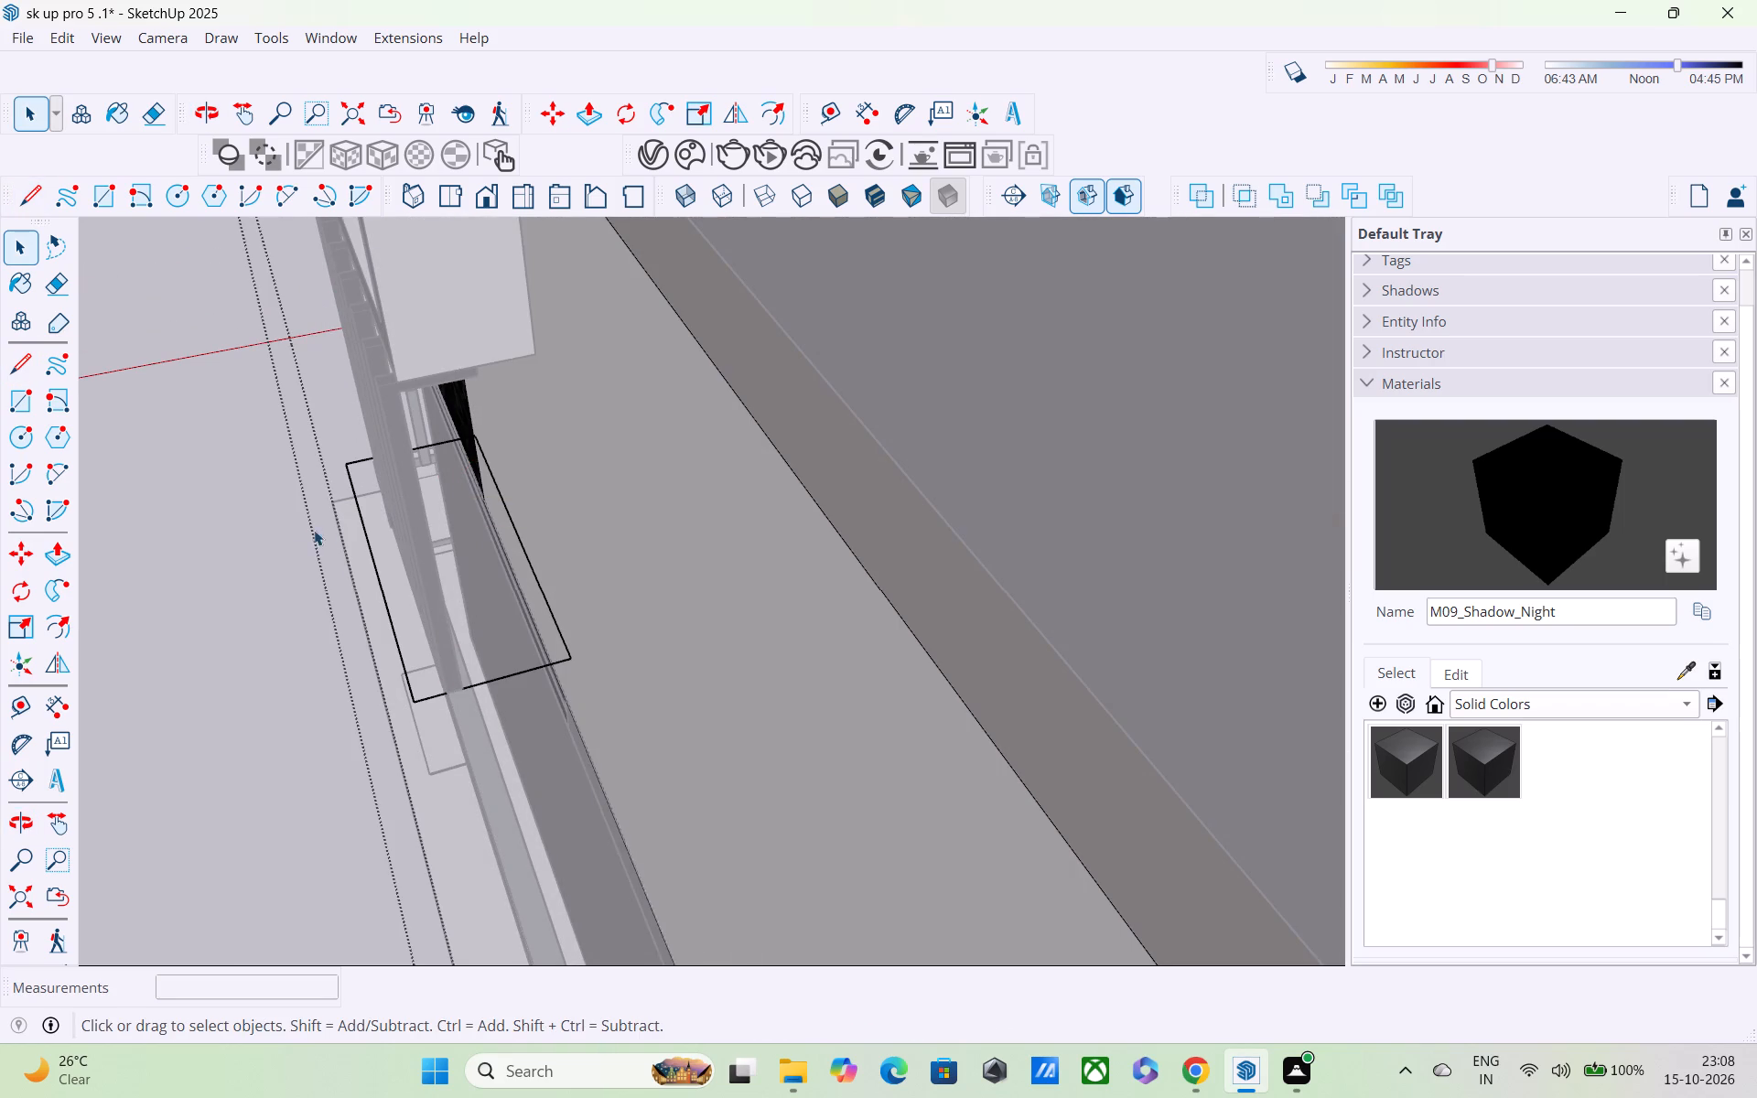
left_click(275, 504)
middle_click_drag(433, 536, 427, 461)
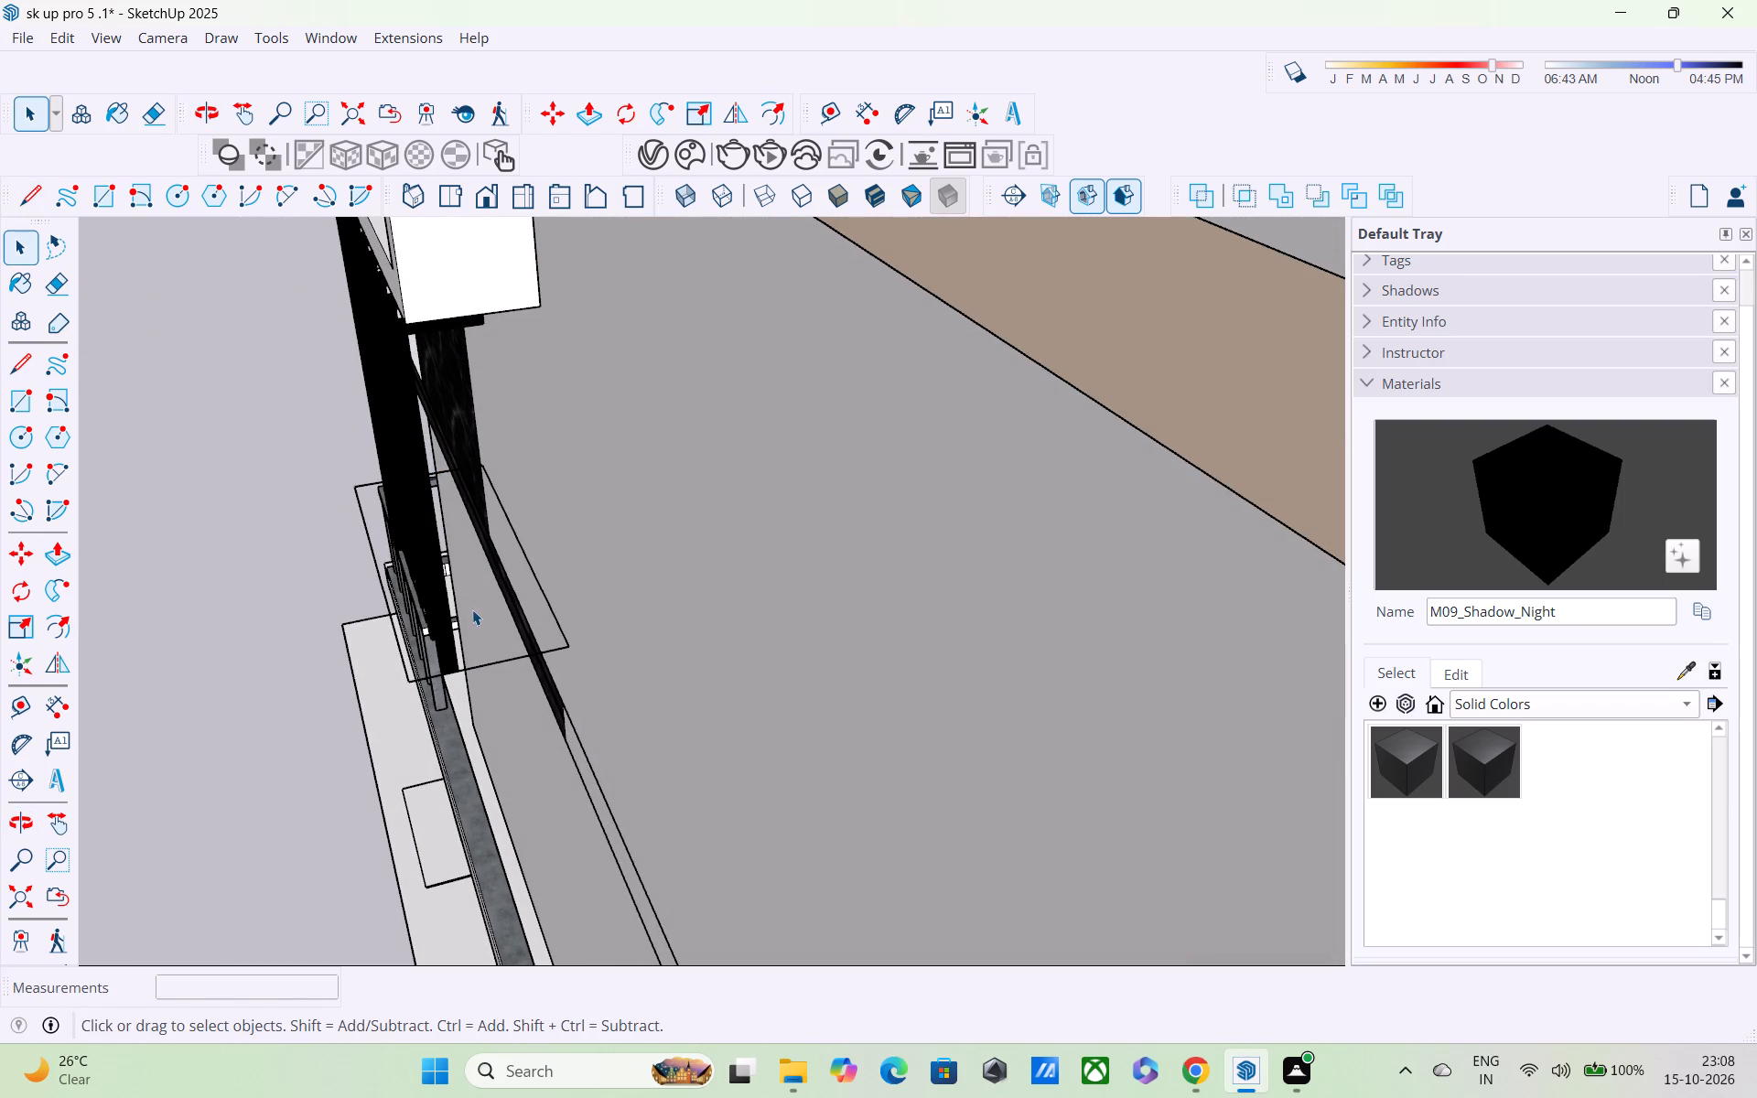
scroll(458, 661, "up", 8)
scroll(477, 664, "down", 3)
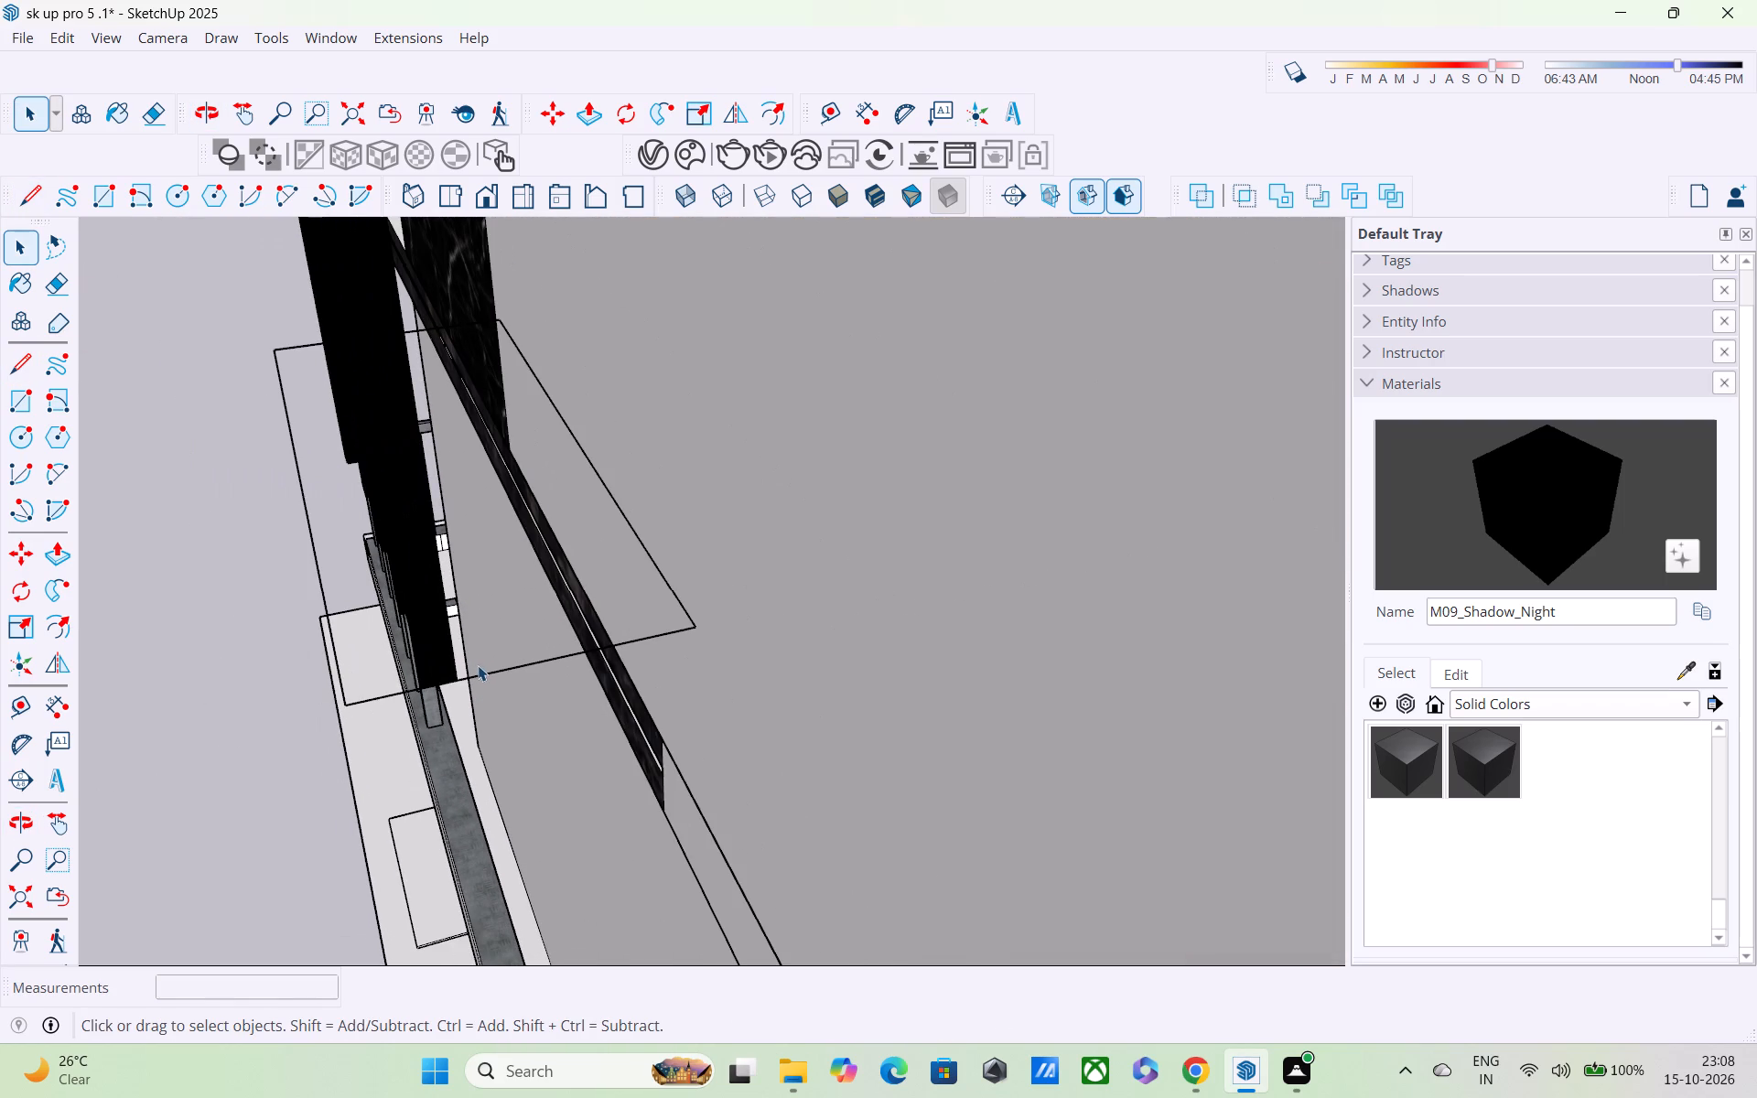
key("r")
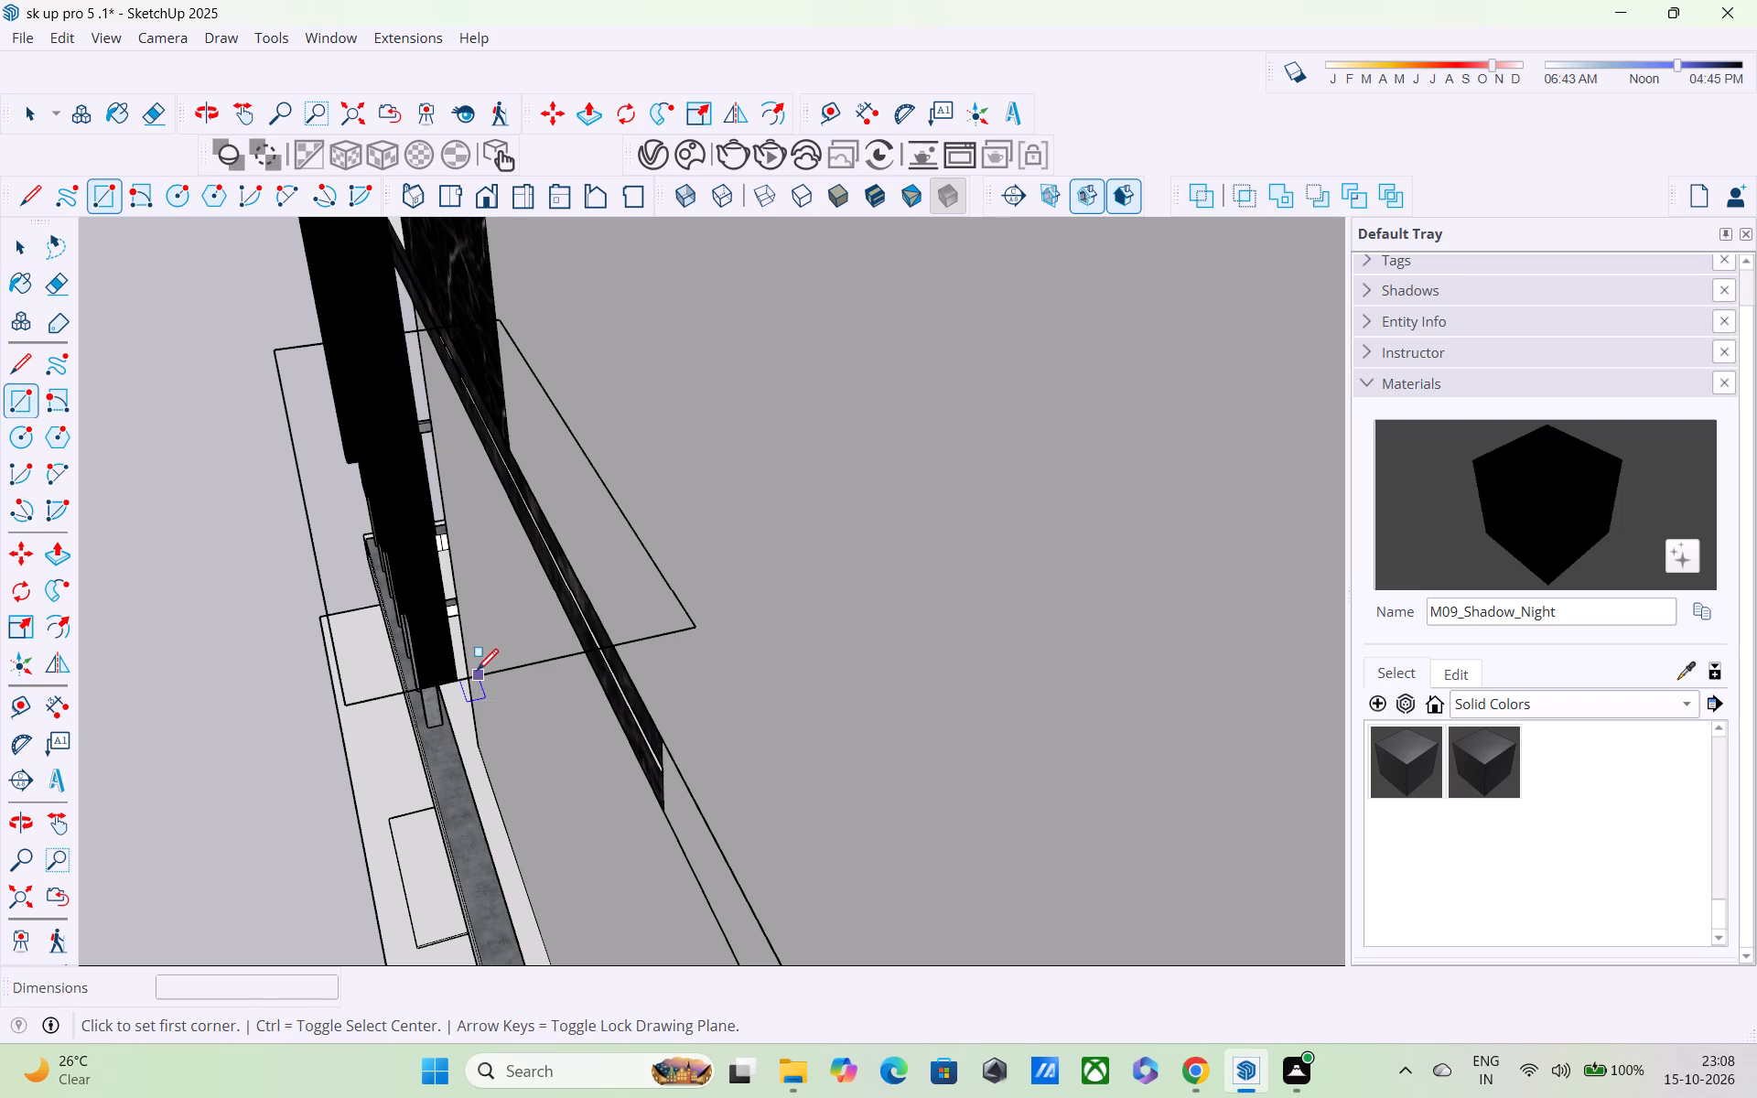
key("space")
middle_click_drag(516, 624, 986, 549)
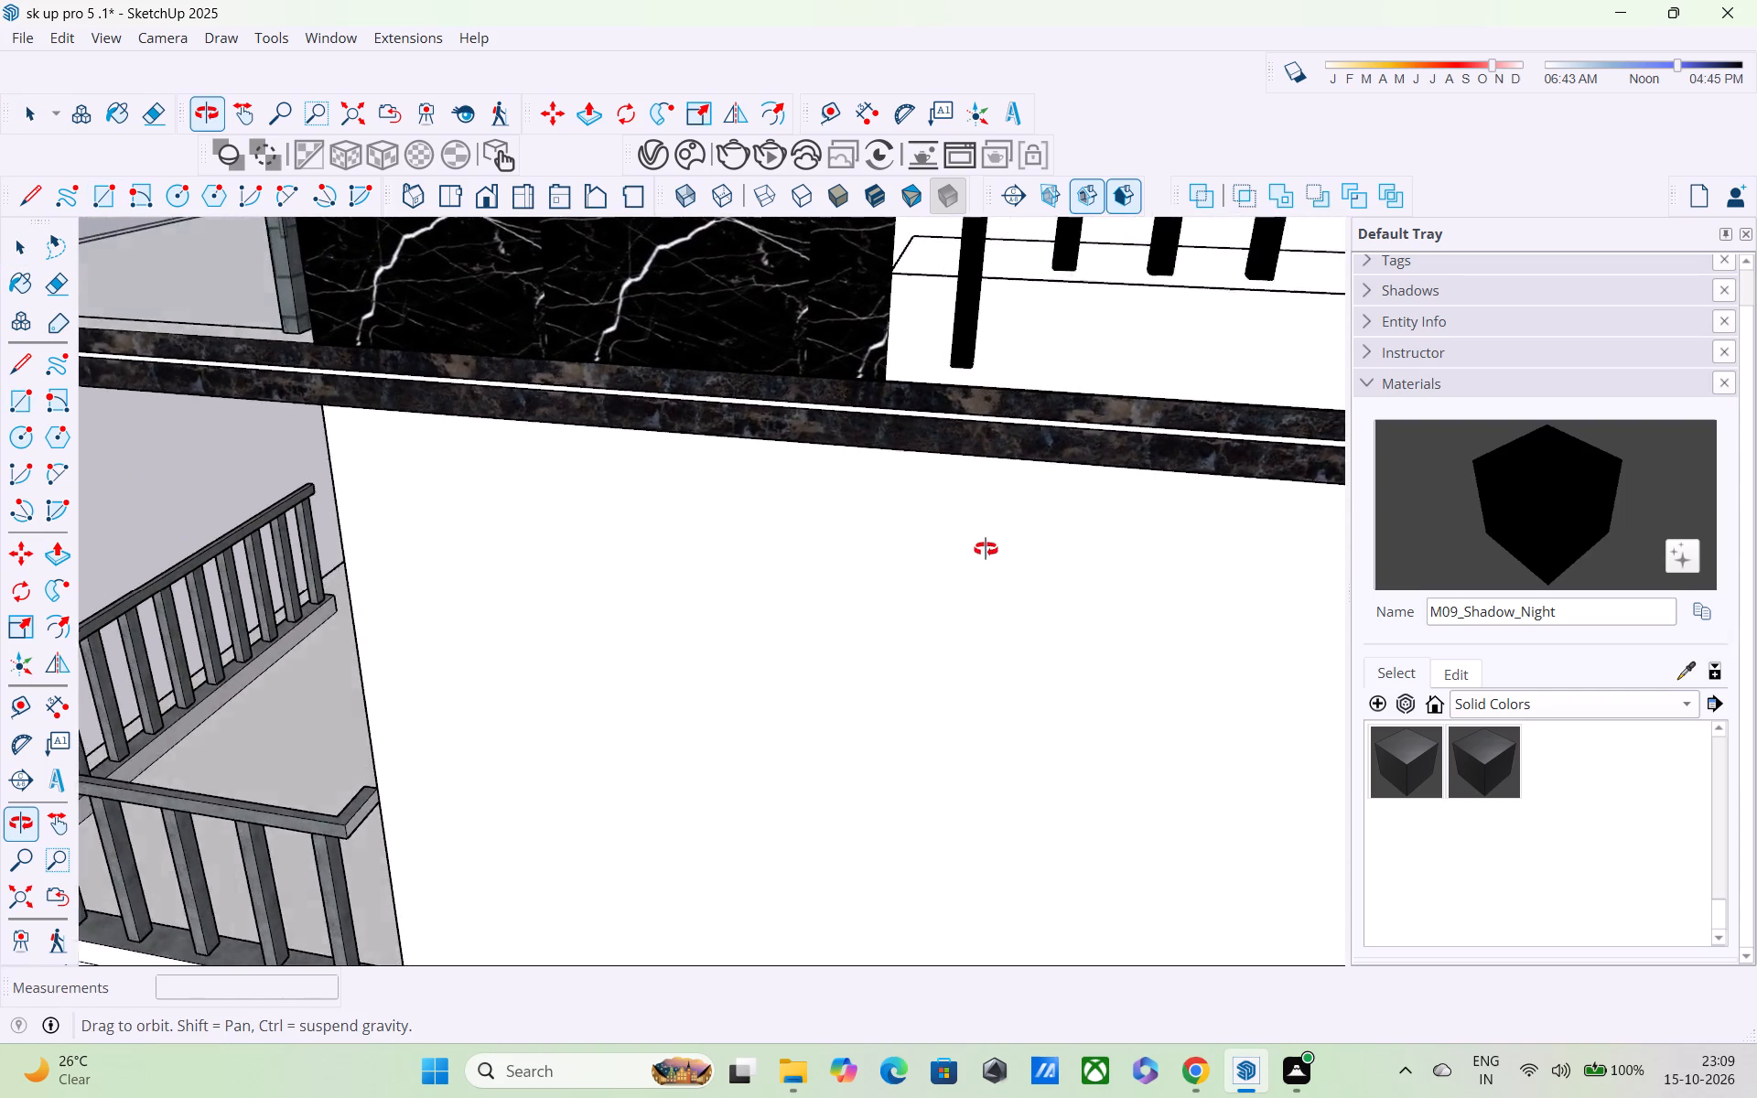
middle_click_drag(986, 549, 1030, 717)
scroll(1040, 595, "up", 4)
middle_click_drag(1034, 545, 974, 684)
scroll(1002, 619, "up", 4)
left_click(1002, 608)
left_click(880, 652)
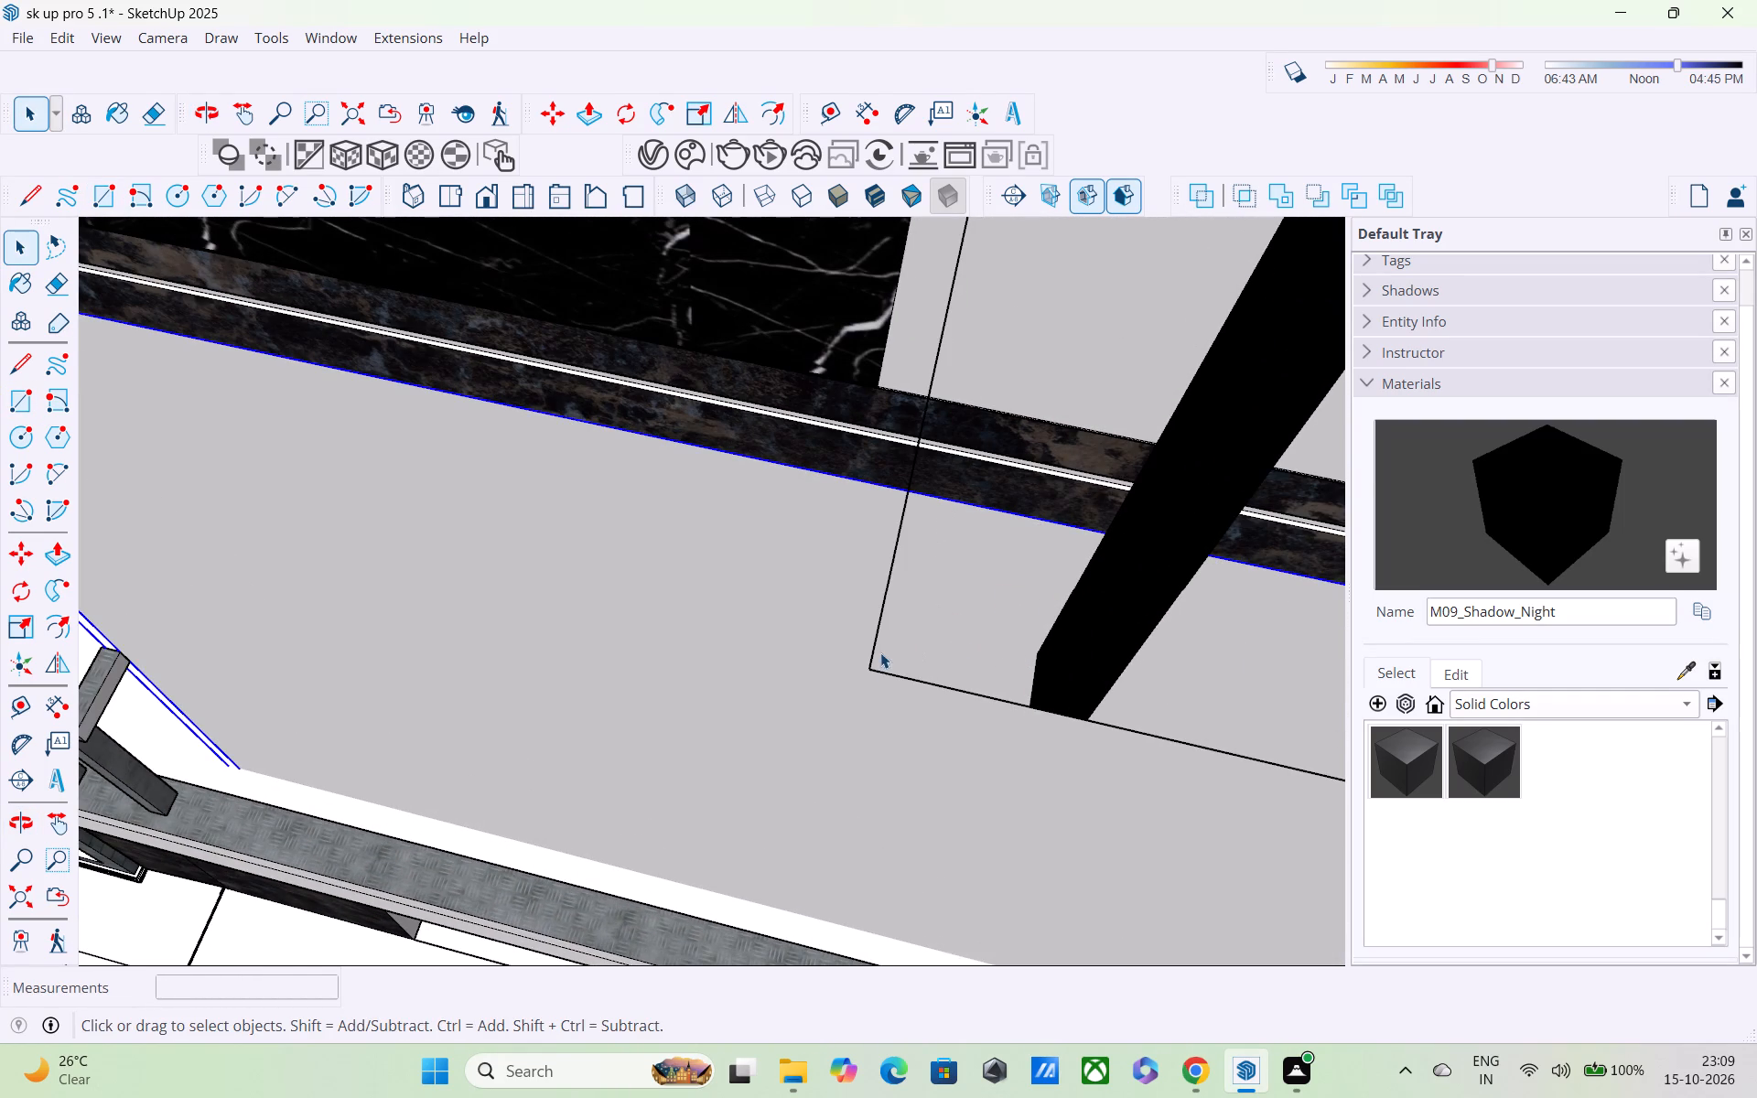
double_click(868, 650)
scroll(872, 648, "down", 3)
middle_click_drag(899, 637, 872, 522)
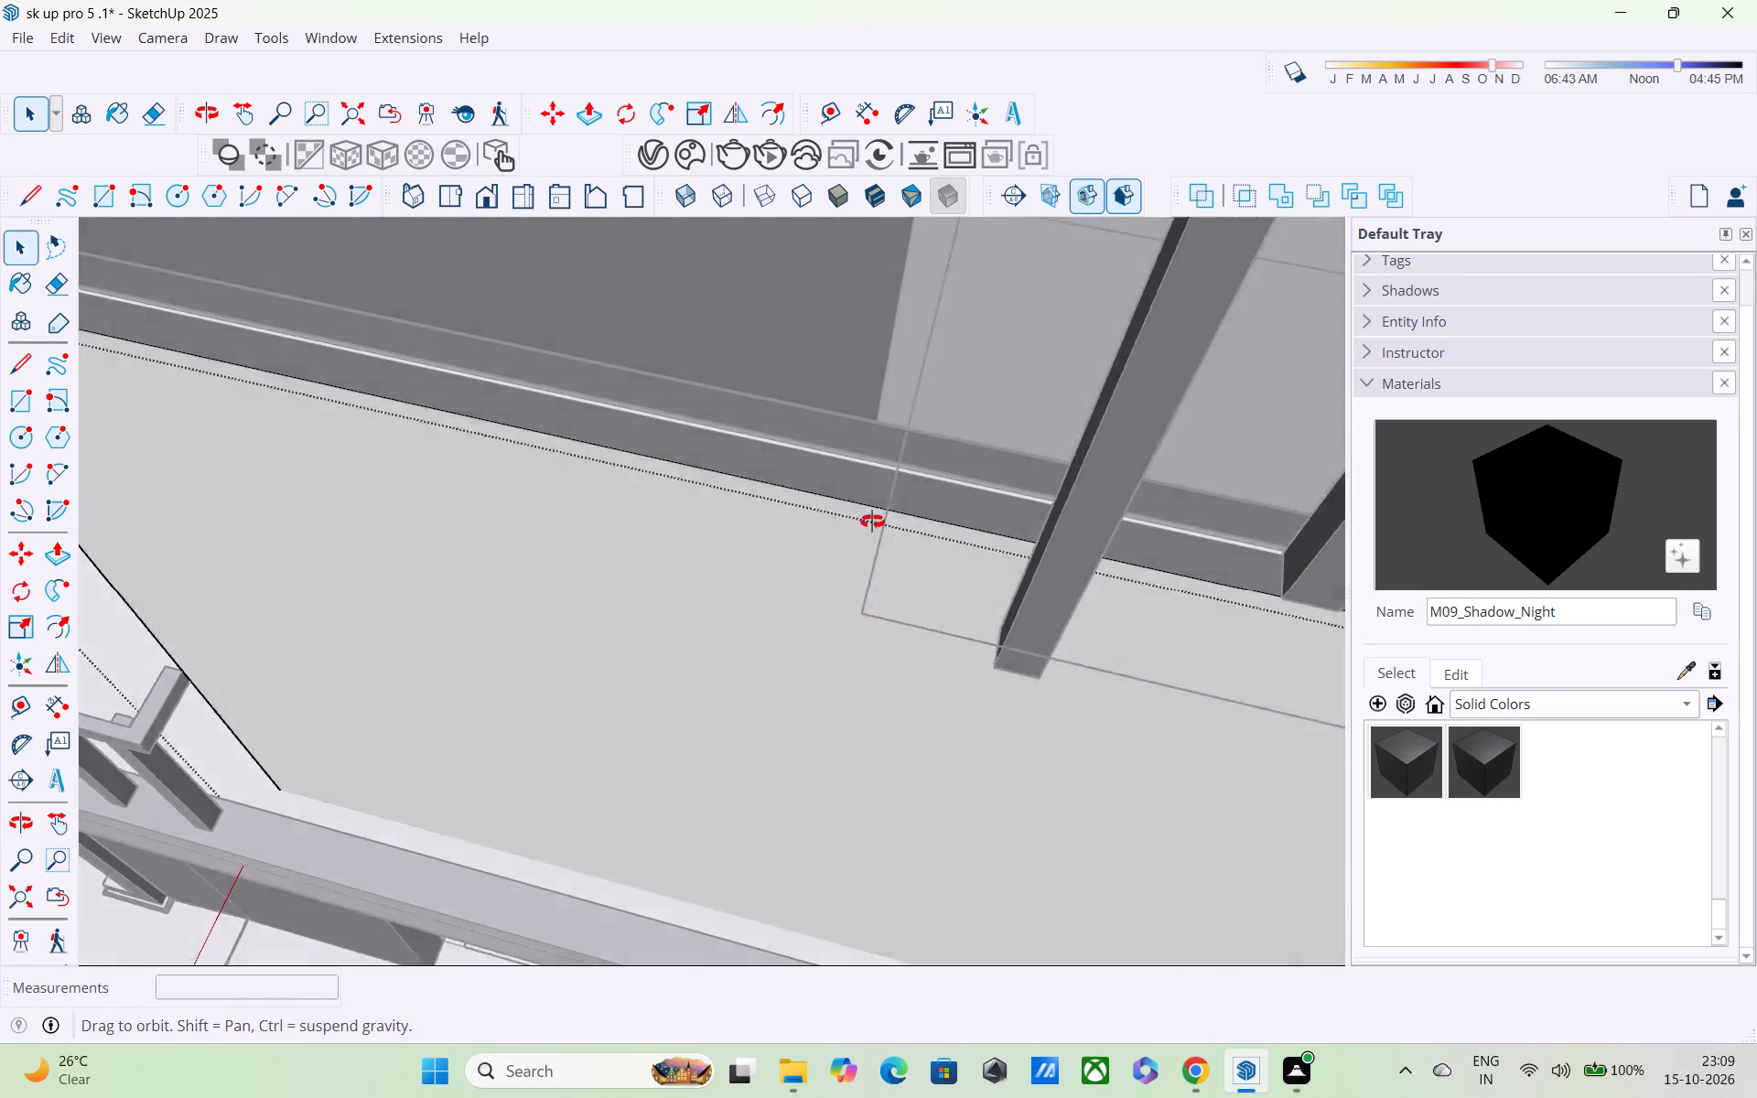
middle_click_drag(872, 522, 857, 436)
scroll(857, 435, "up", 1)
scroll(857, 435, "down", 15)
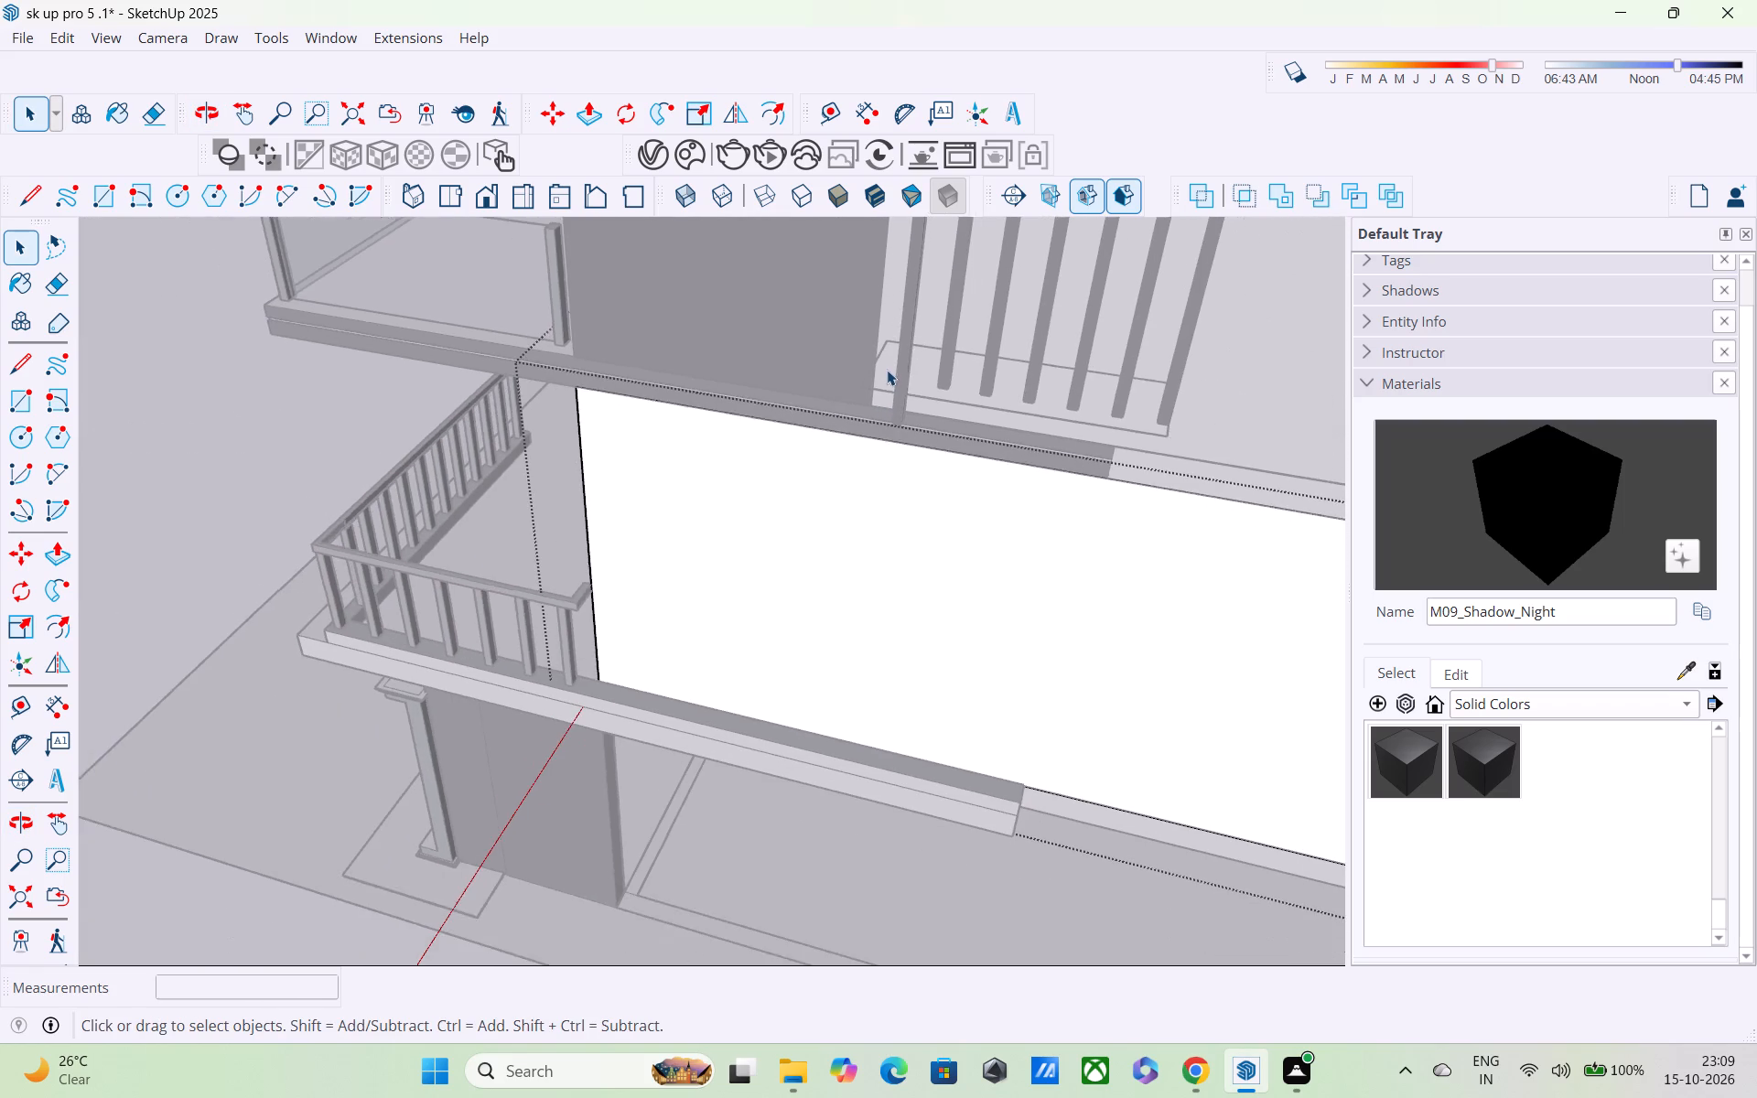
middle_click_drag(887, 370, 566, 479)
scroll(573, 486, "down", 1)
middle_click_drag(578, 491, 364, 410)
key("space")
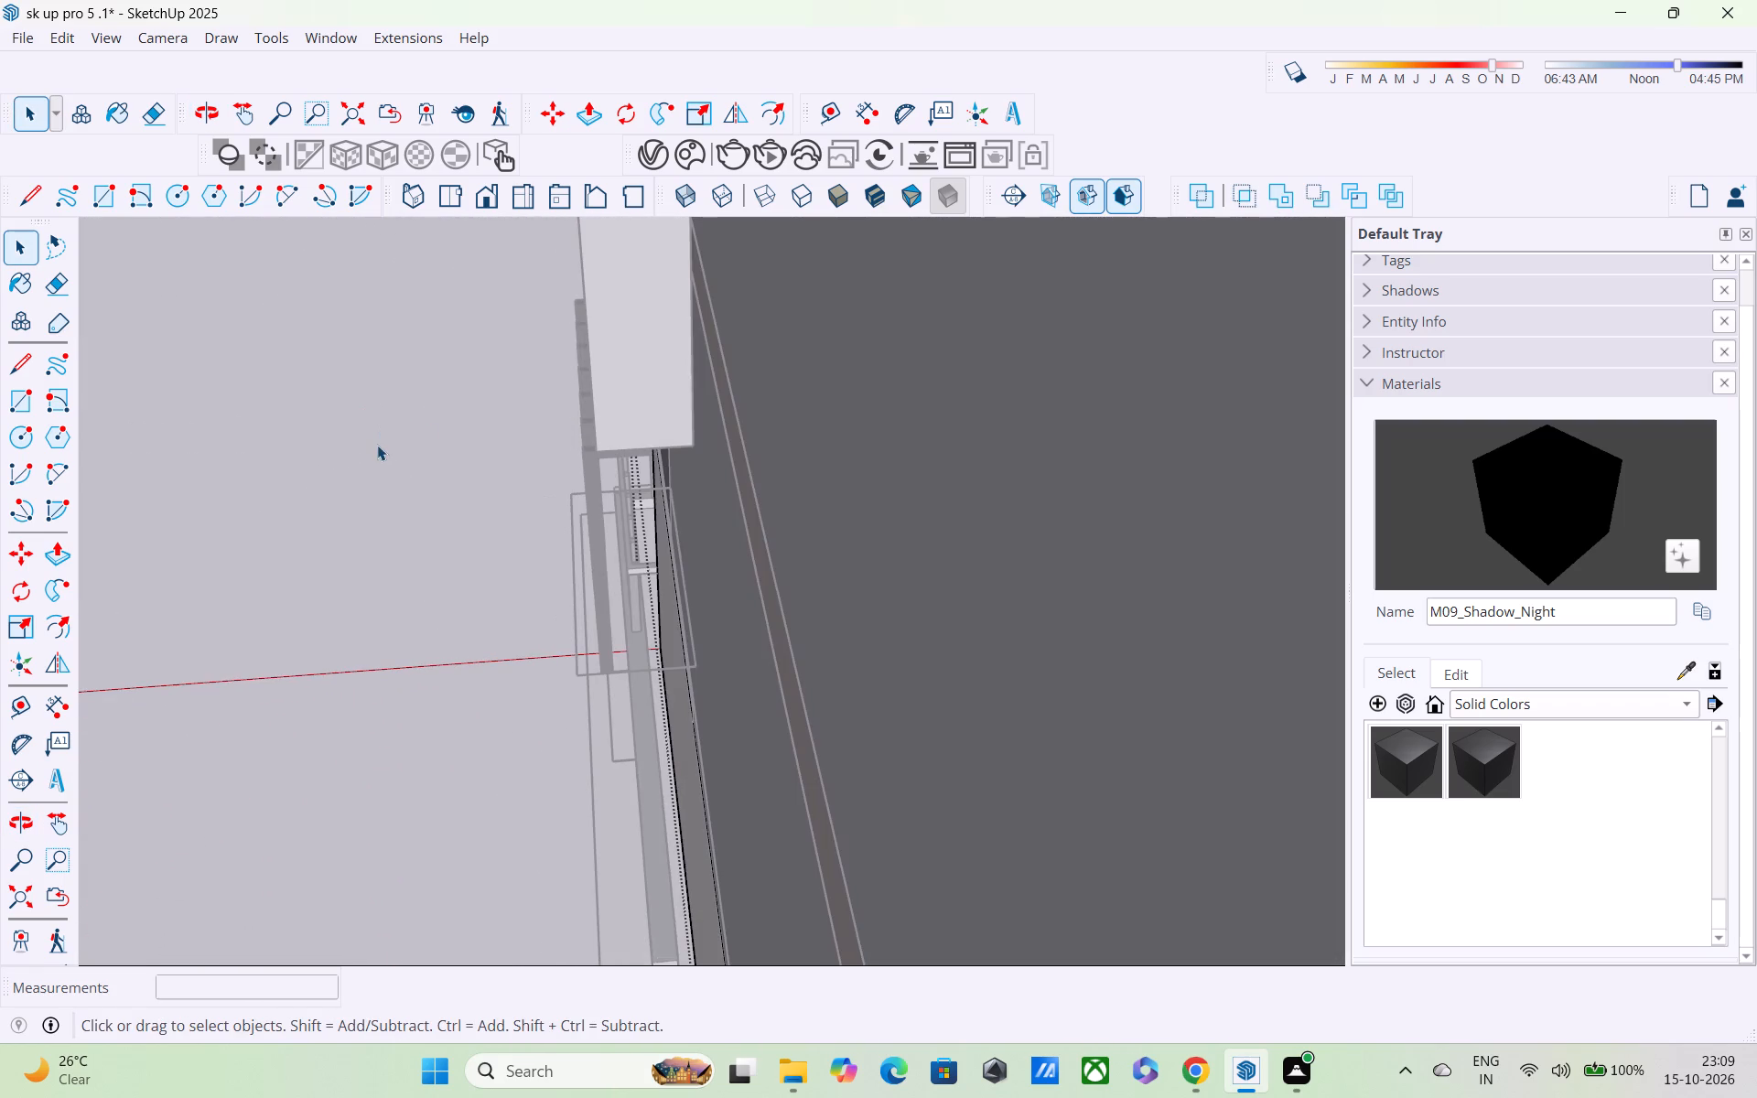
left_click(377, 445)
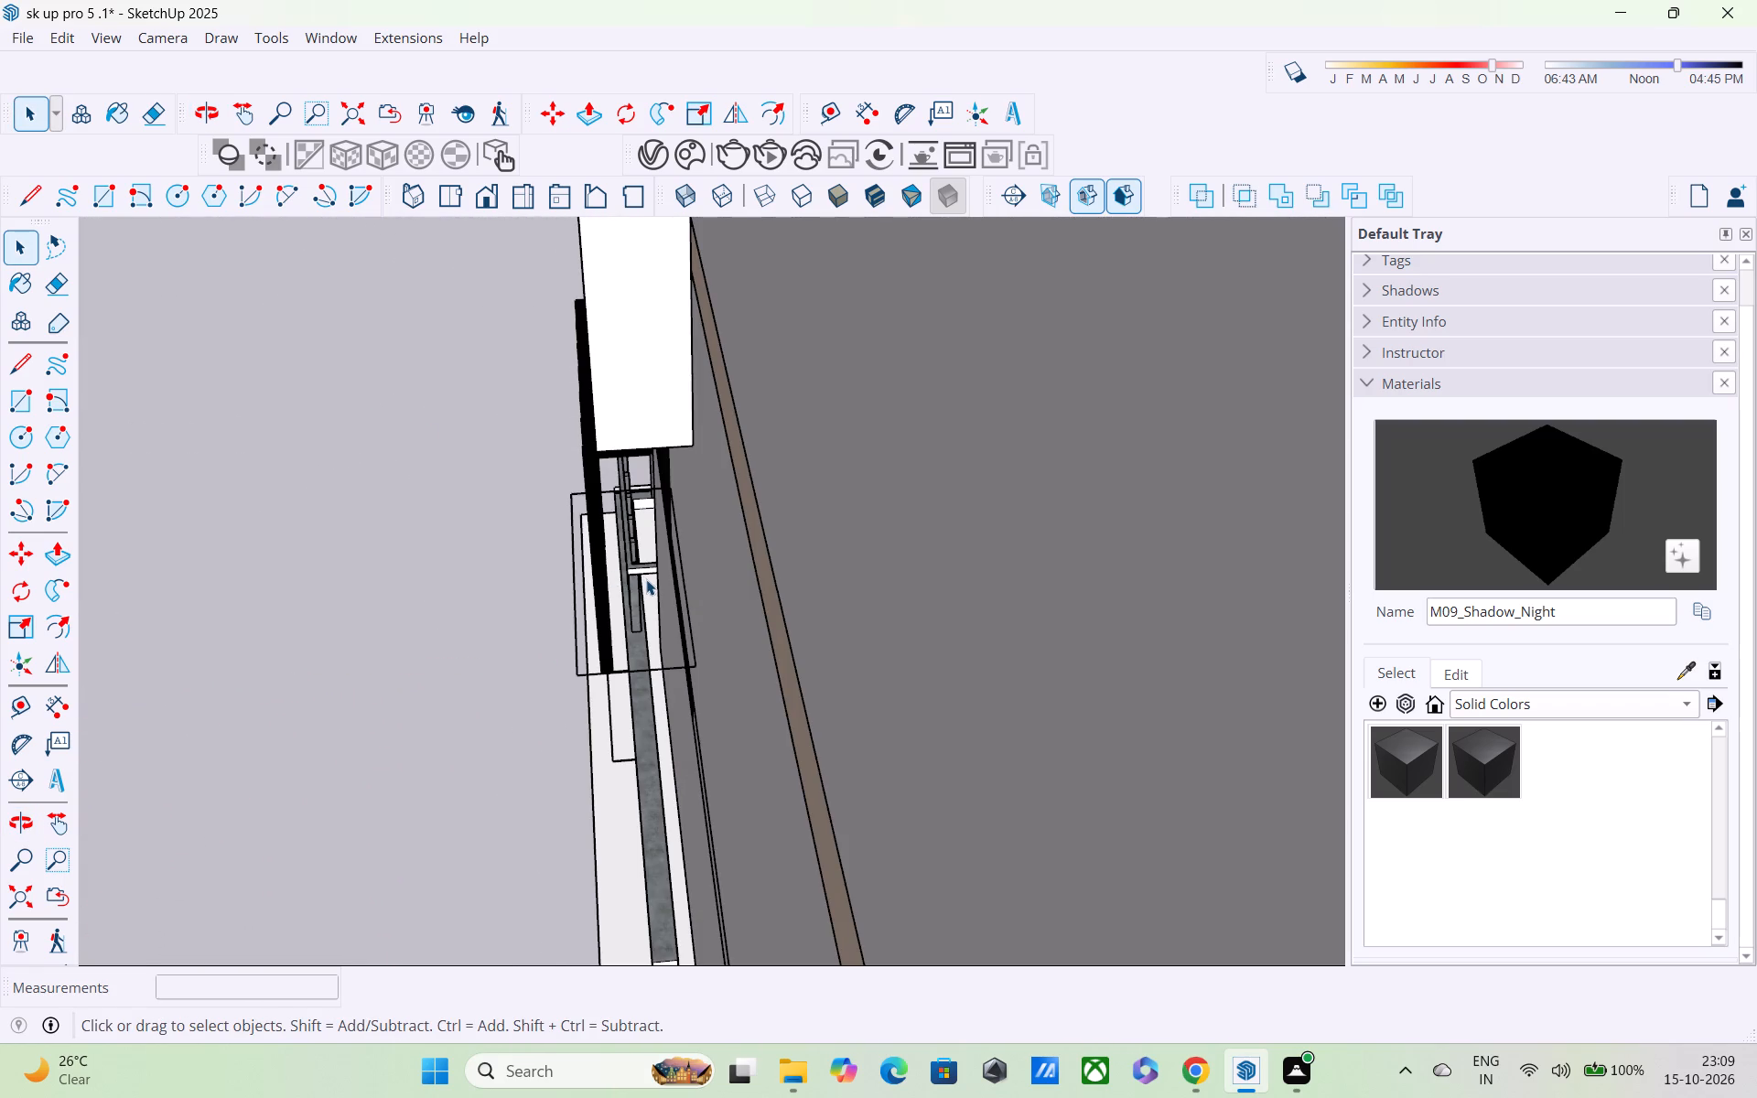
Draw a rectangle about 49' 10 5/8" by 23' 3 3/4" from the outline's wall-side corner near the marble wall.
key("r")
scroll(643, 540, "up", 7)
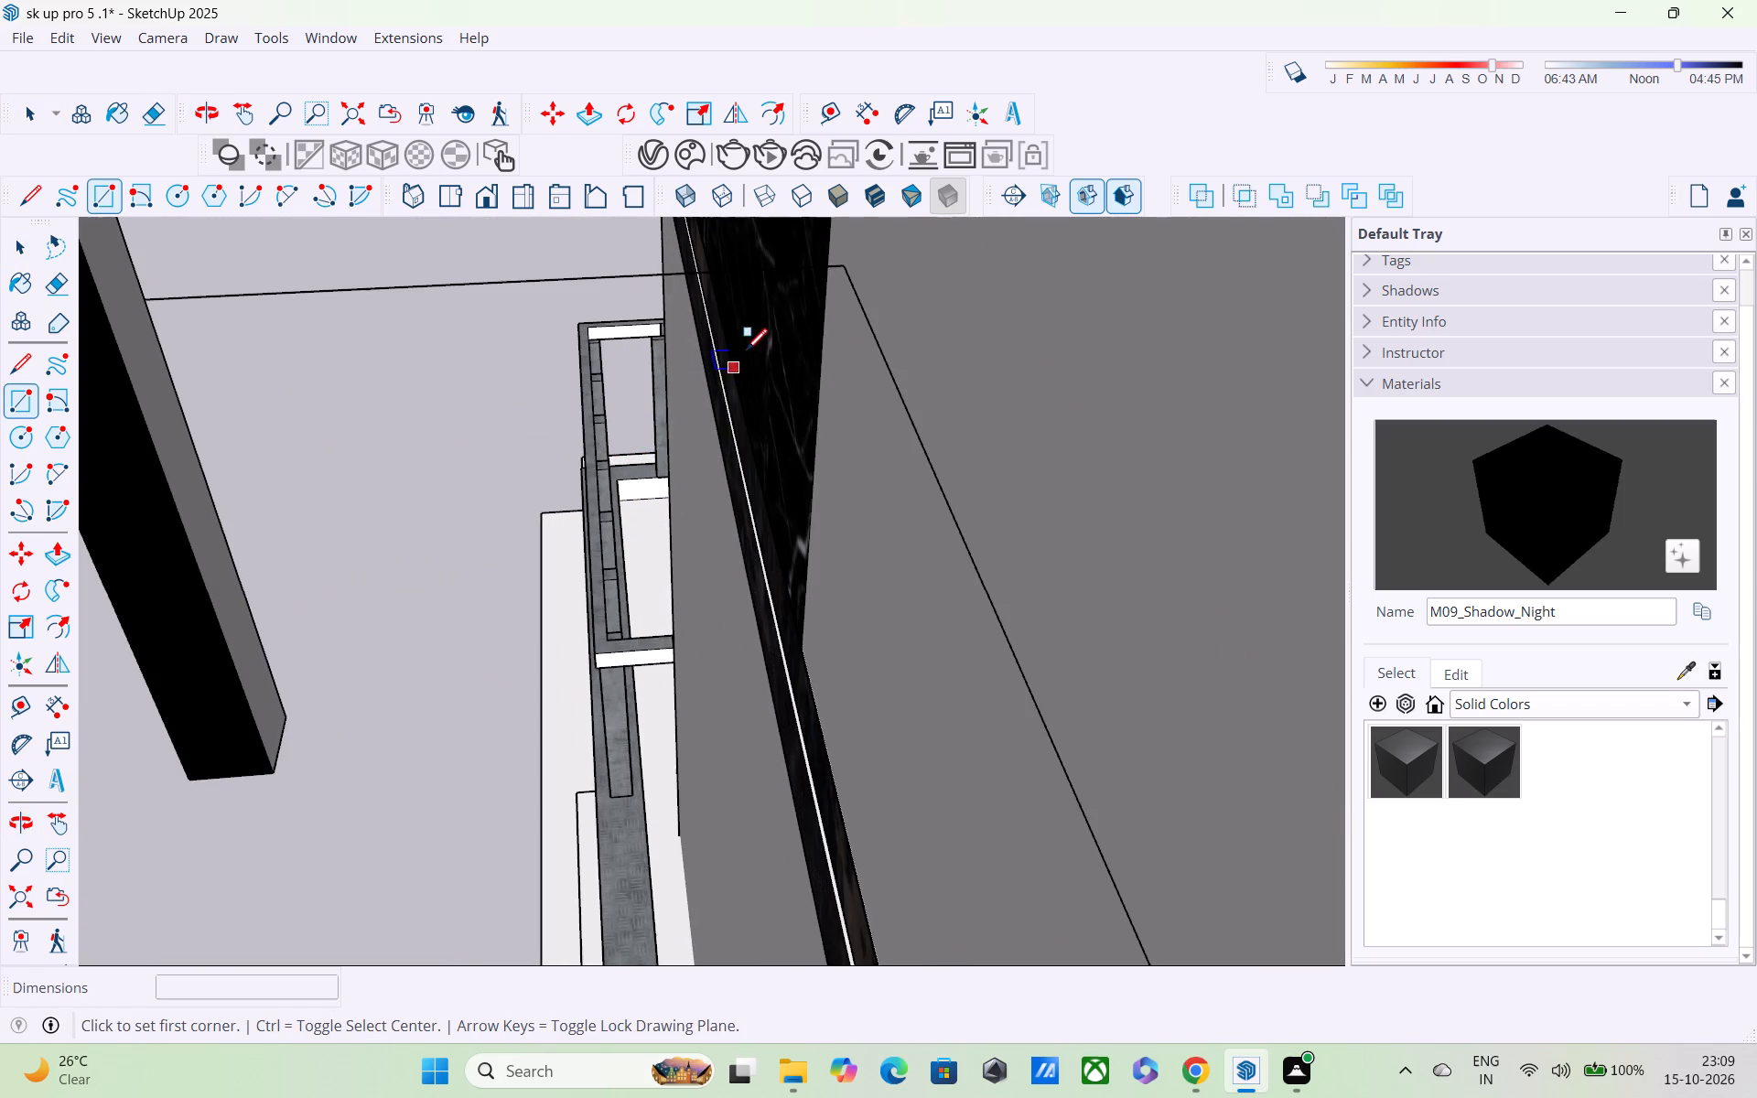
left_click(845, 264)
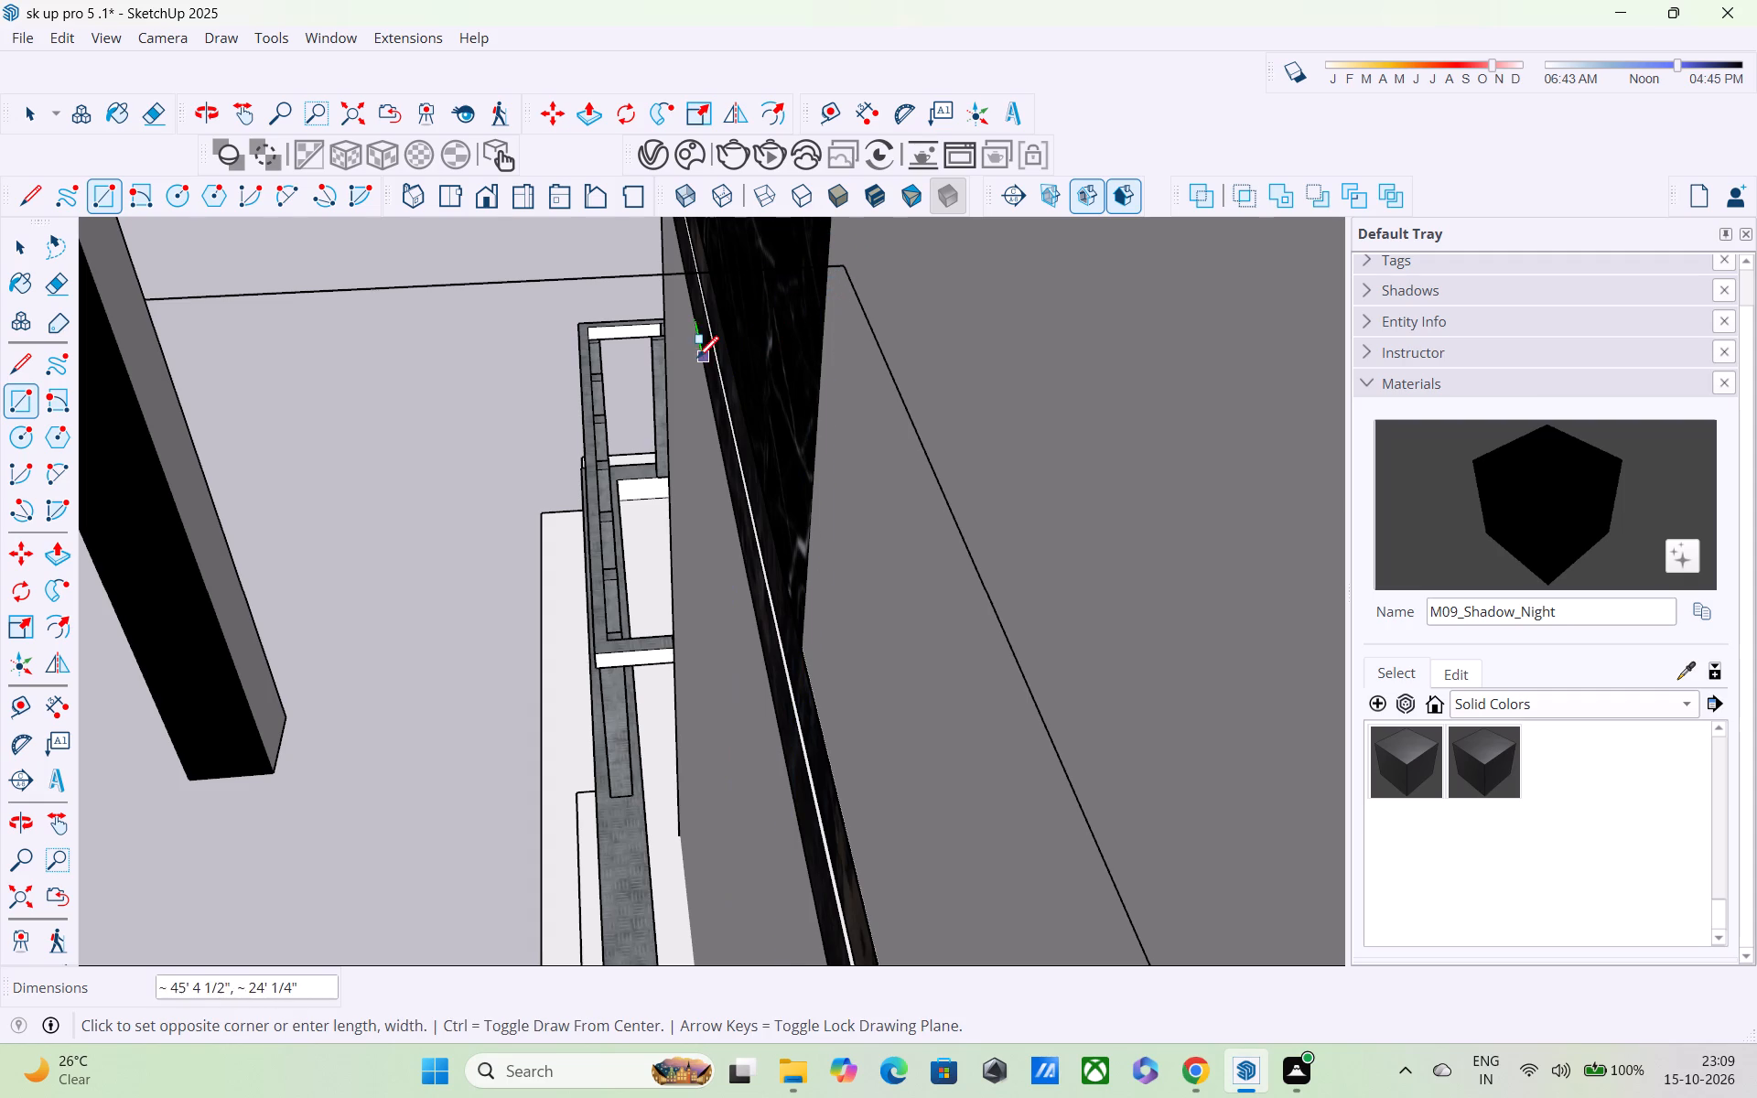
left_click(837, 270)
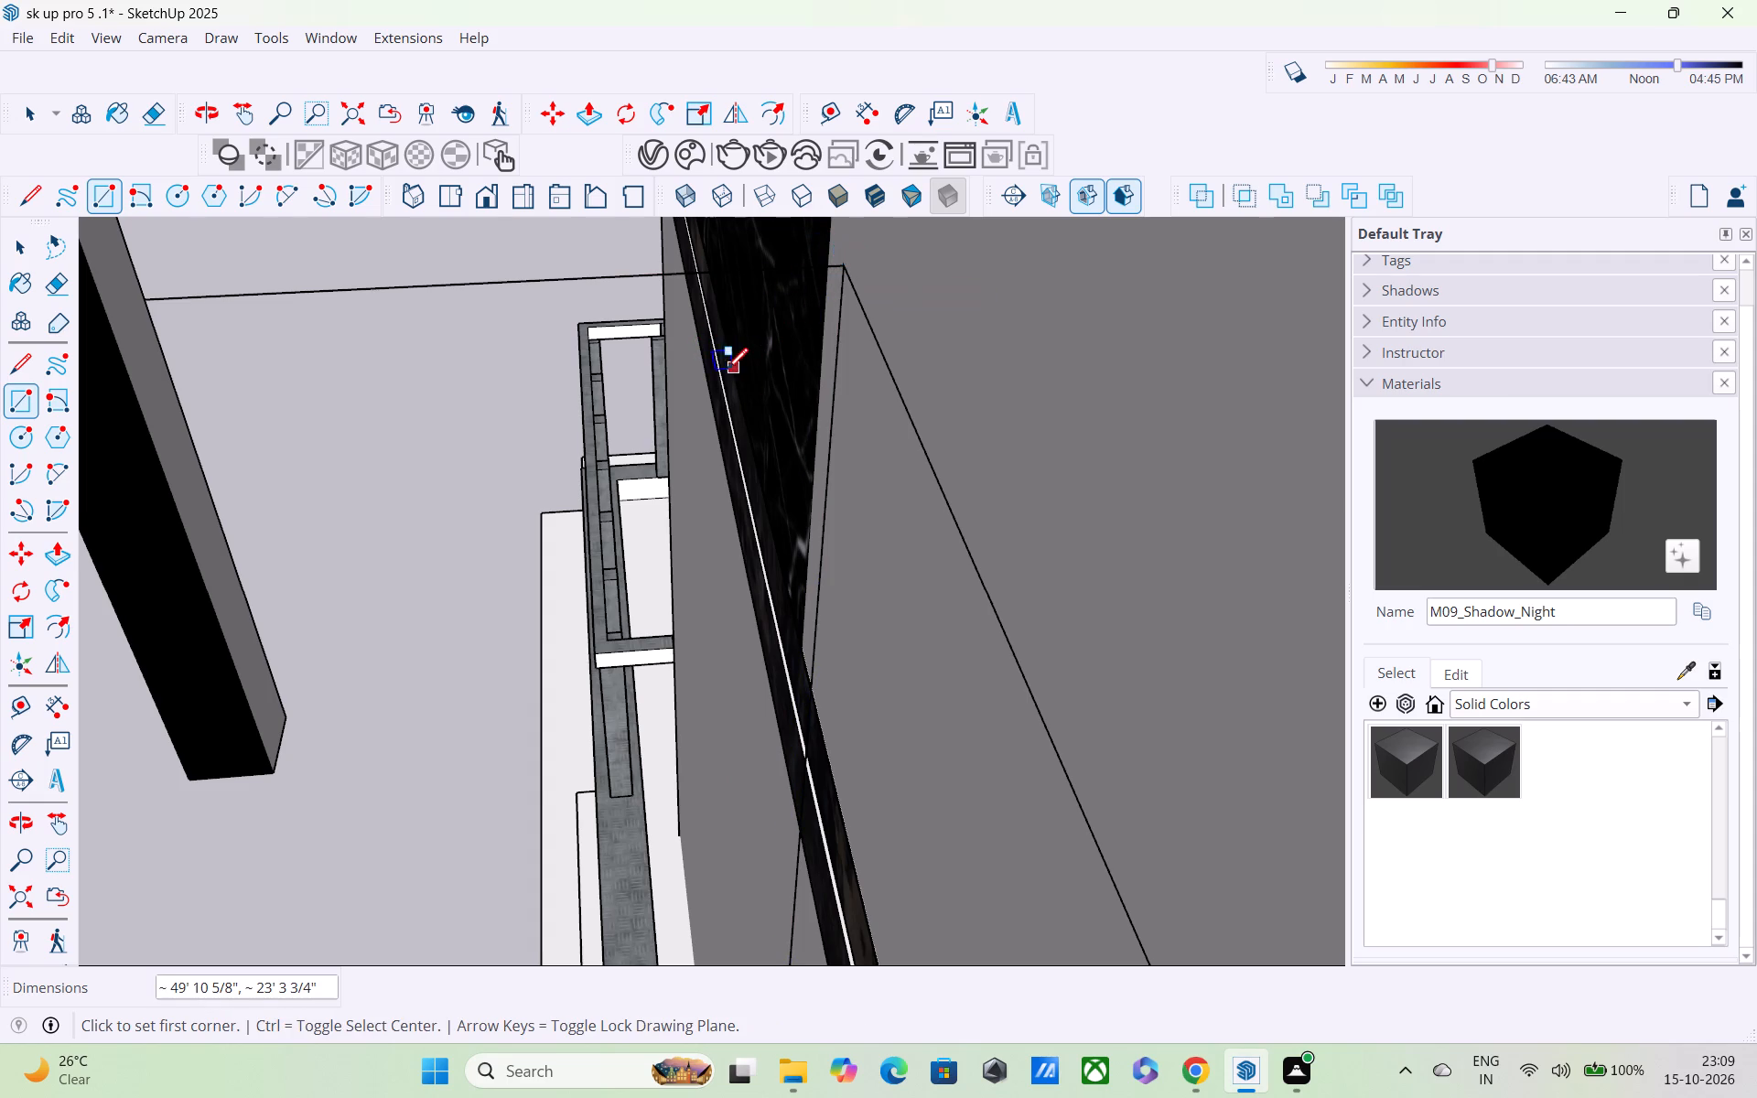
Fill the outline with a rectangle from its outer corner by the farthest post to its wall-side corner near the marble wall.
scroll(709, 387, "down", 4)
scroll(563, 498, "down", 3)
scroll(541, 584, "down", 1)
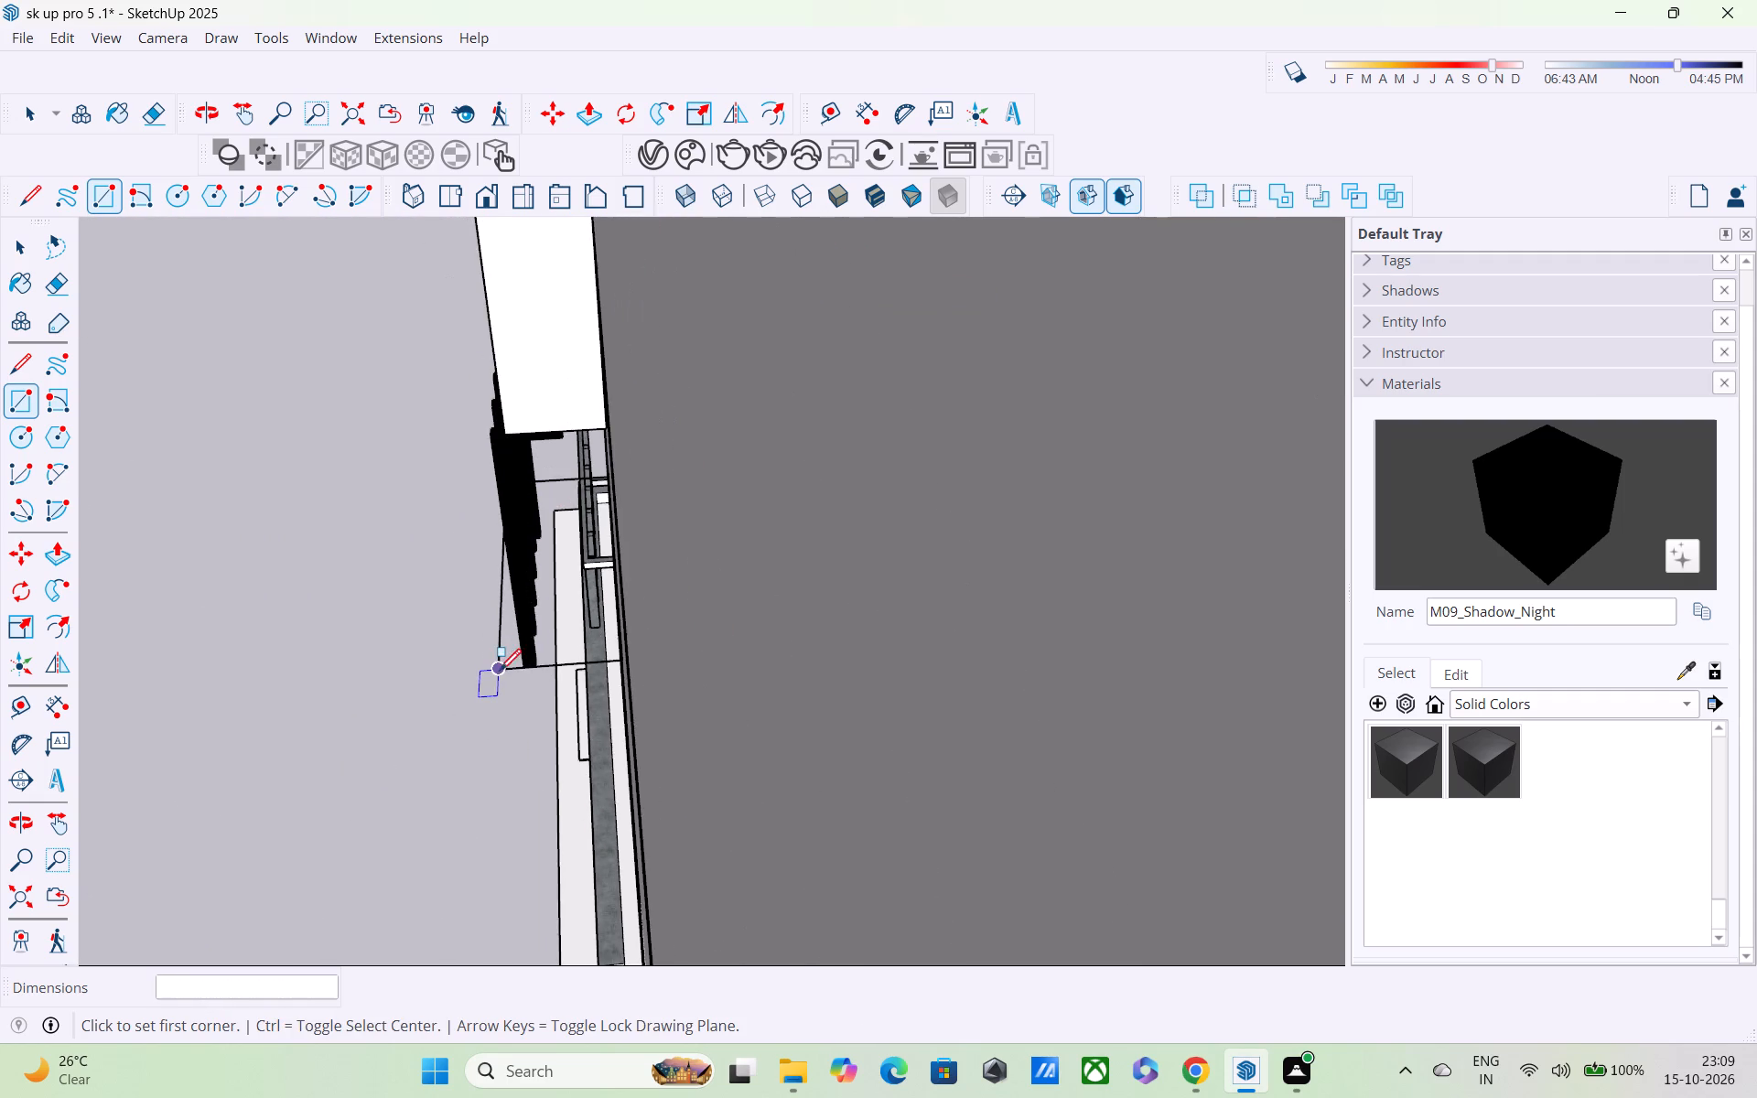
scroll(498, 674, "up", 3)
left_click(497, 670)
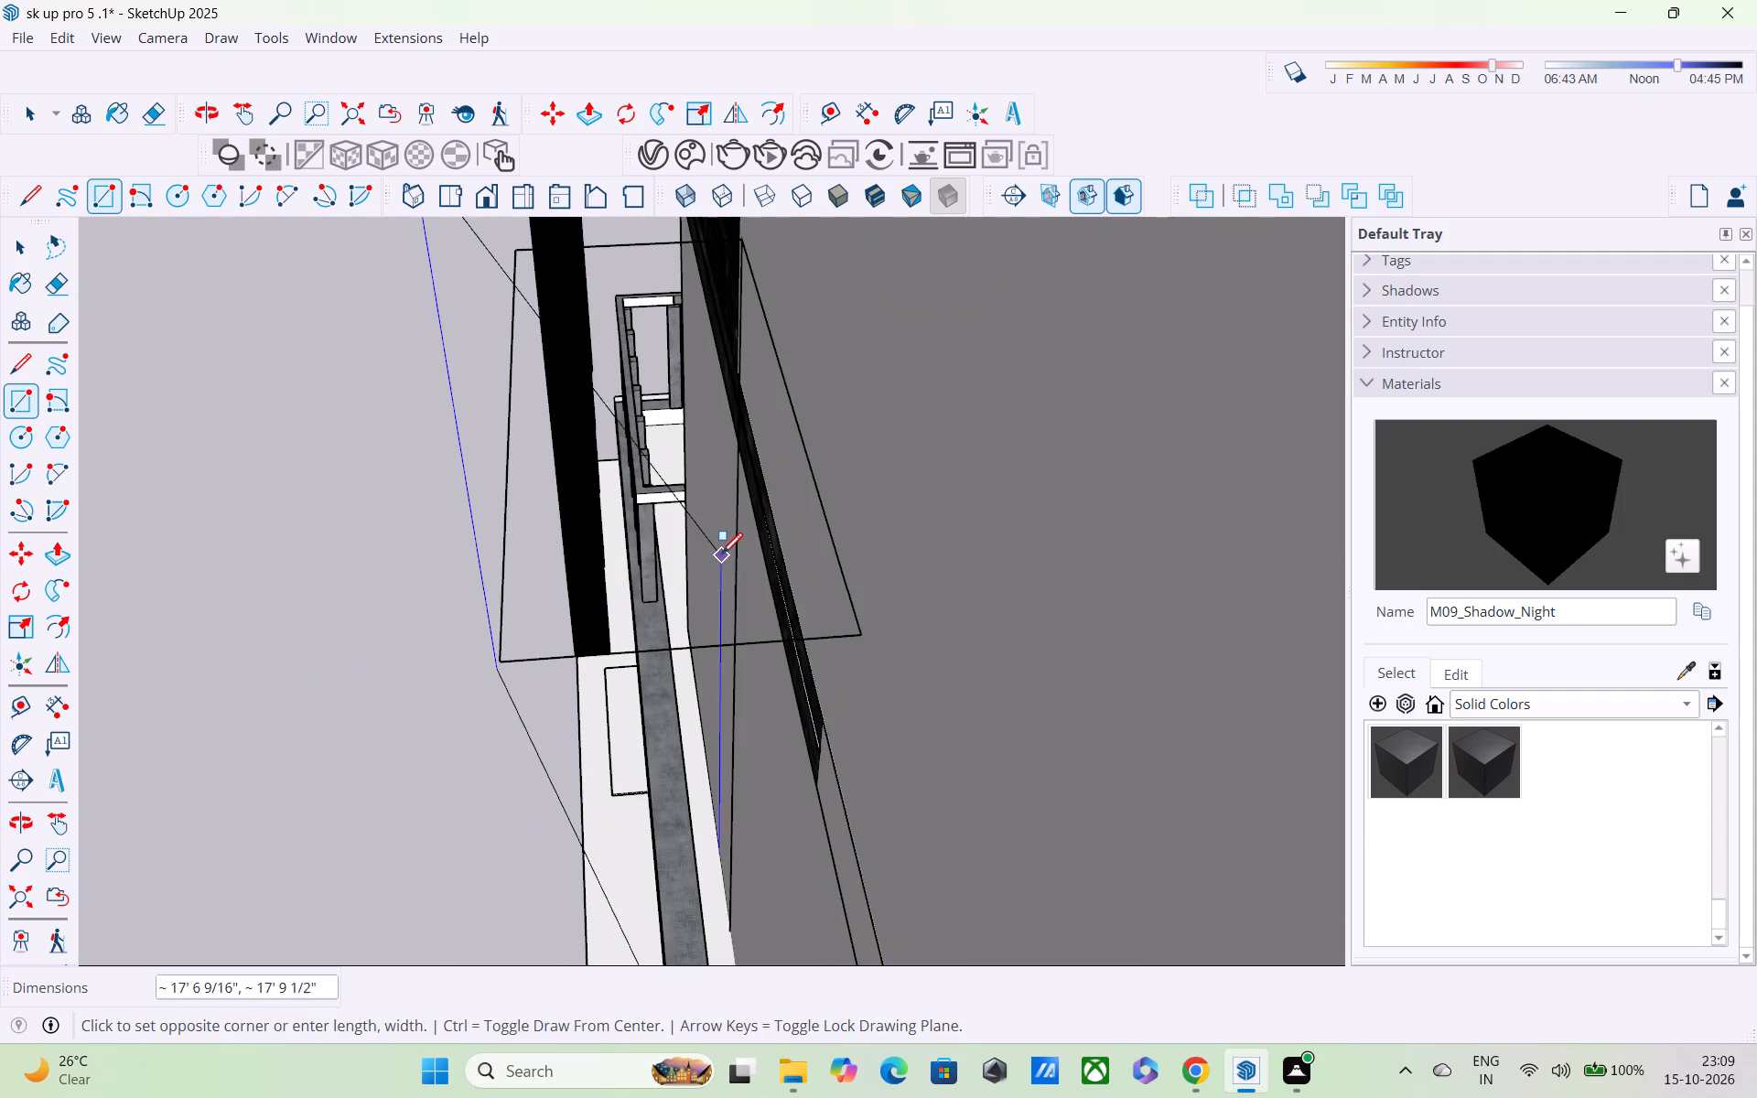
key("Escape")
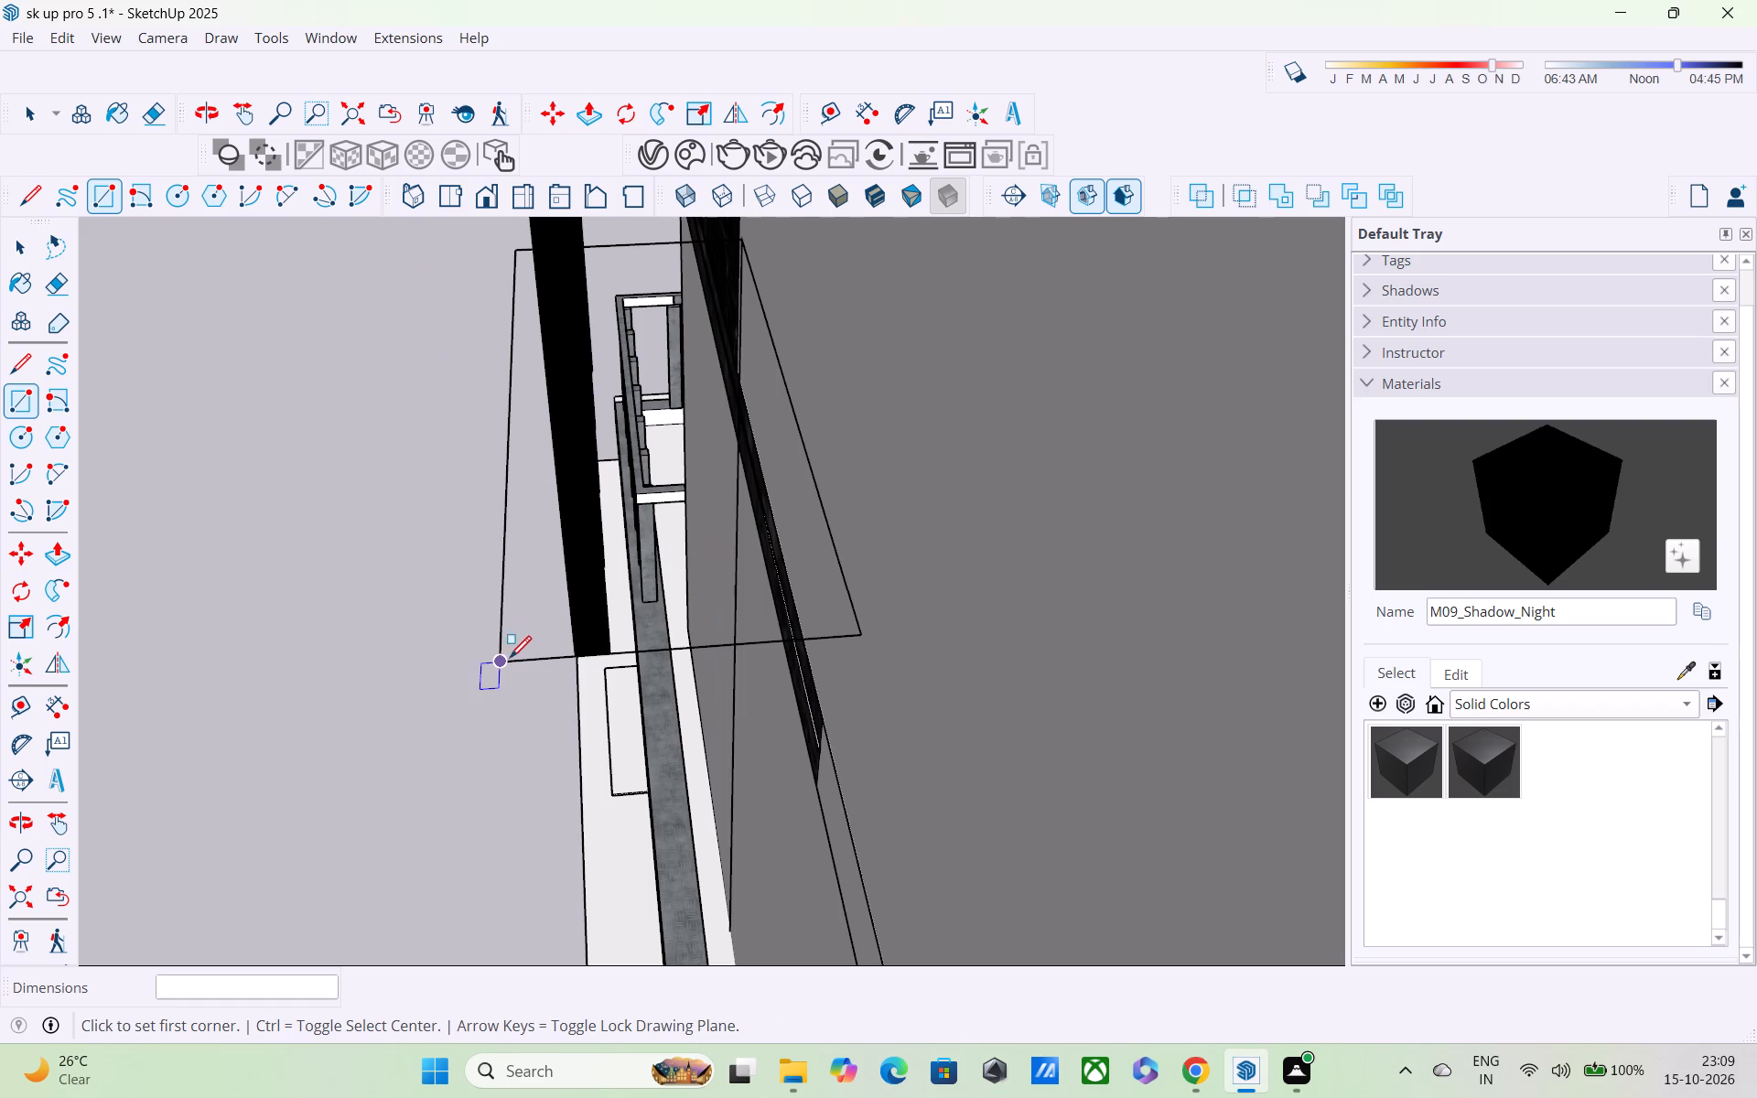
left_click(501, 657)
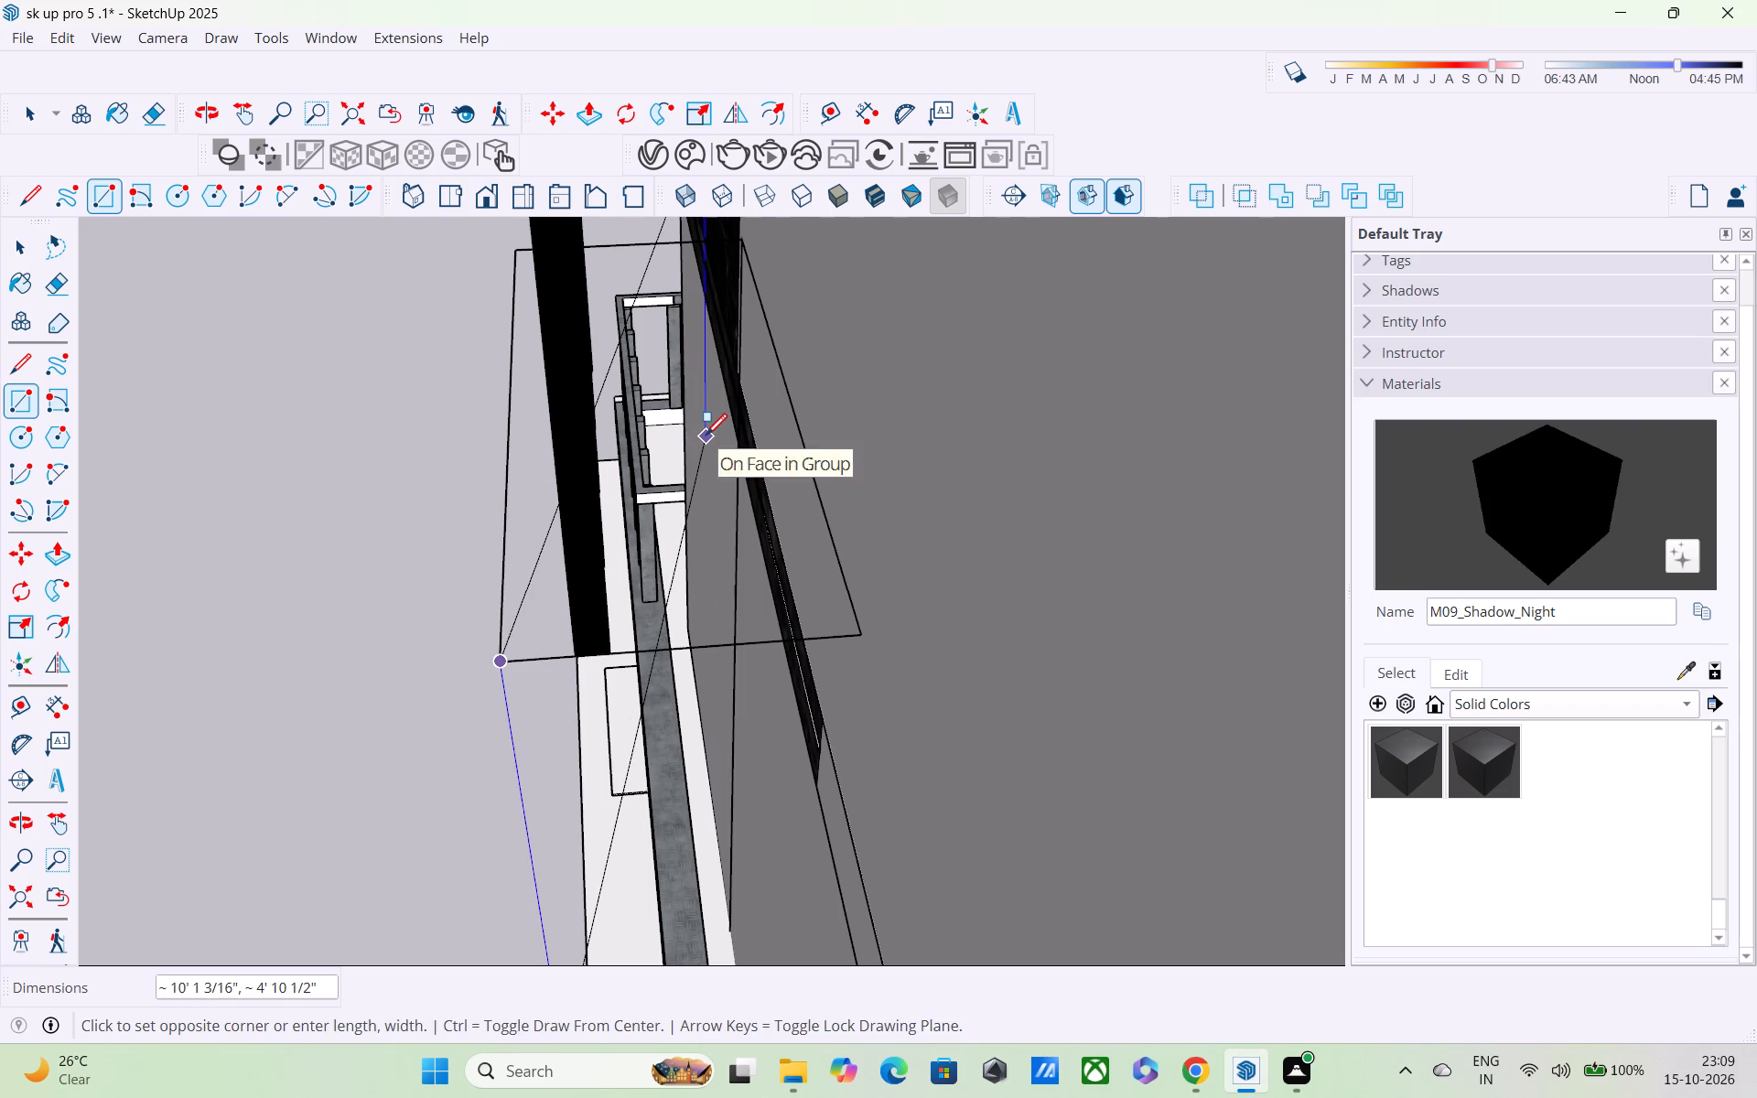
middle_click_drag(706, 436, 716, 675, "shift")
middle_click_drag(751, 602, 710, 306)
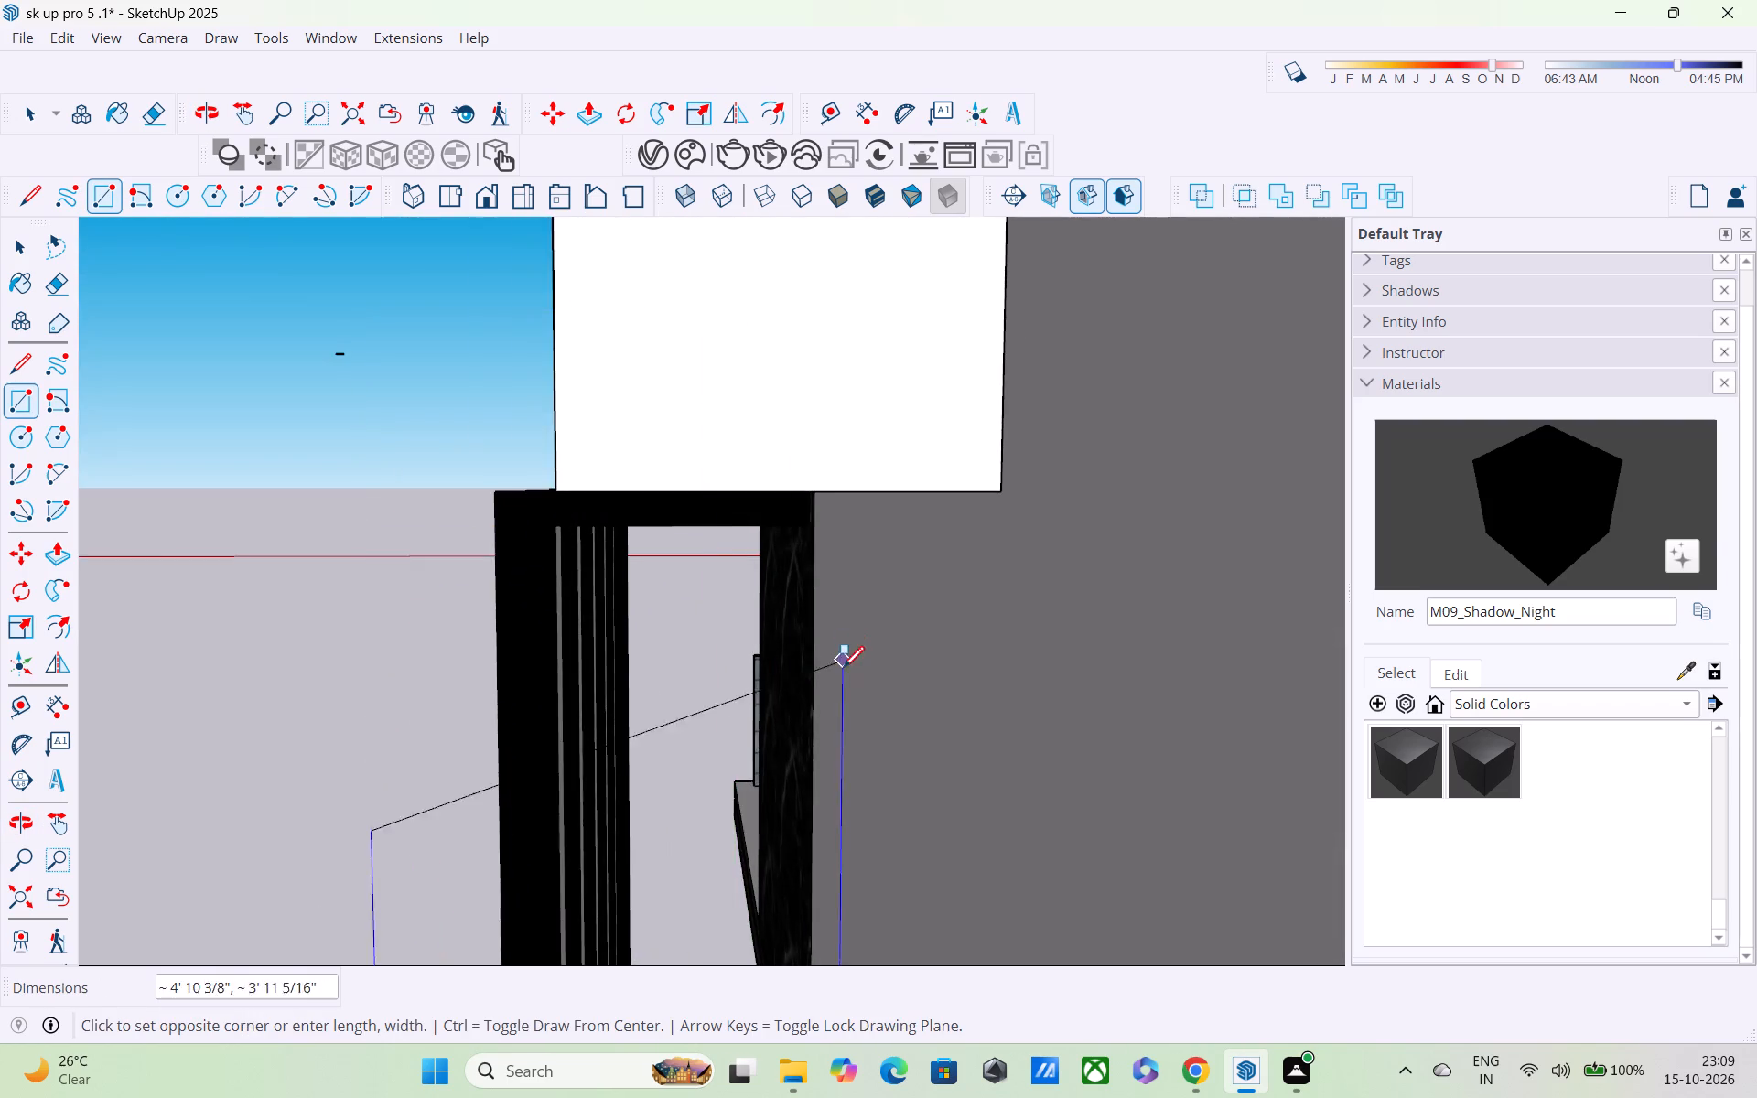
scroll(841, 684, "up", 3)
middle_click_drag(841, 708, 840, 132, "shift")
scroll(837, 169, "down", 3)
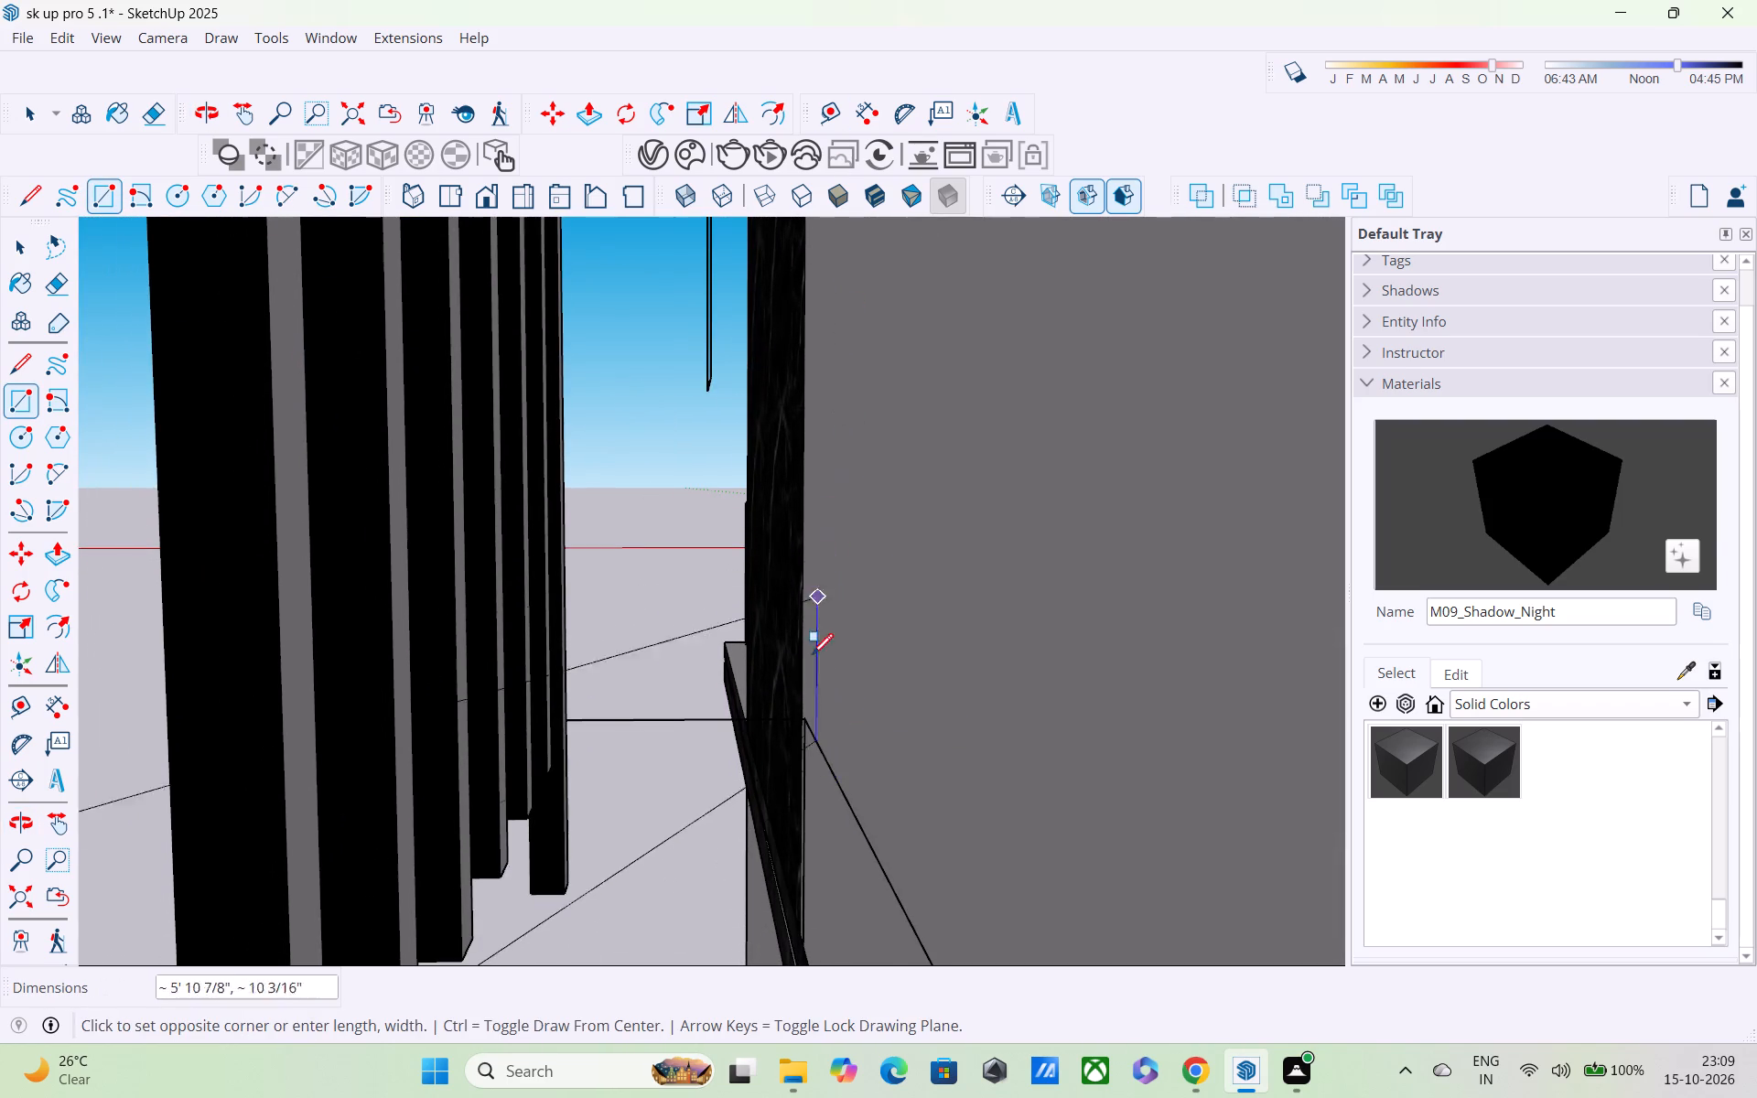
scroll(812, 673, "up", 3)
scroll(811, 694, "down", 3)
scroll(809, 730, "up", 7)
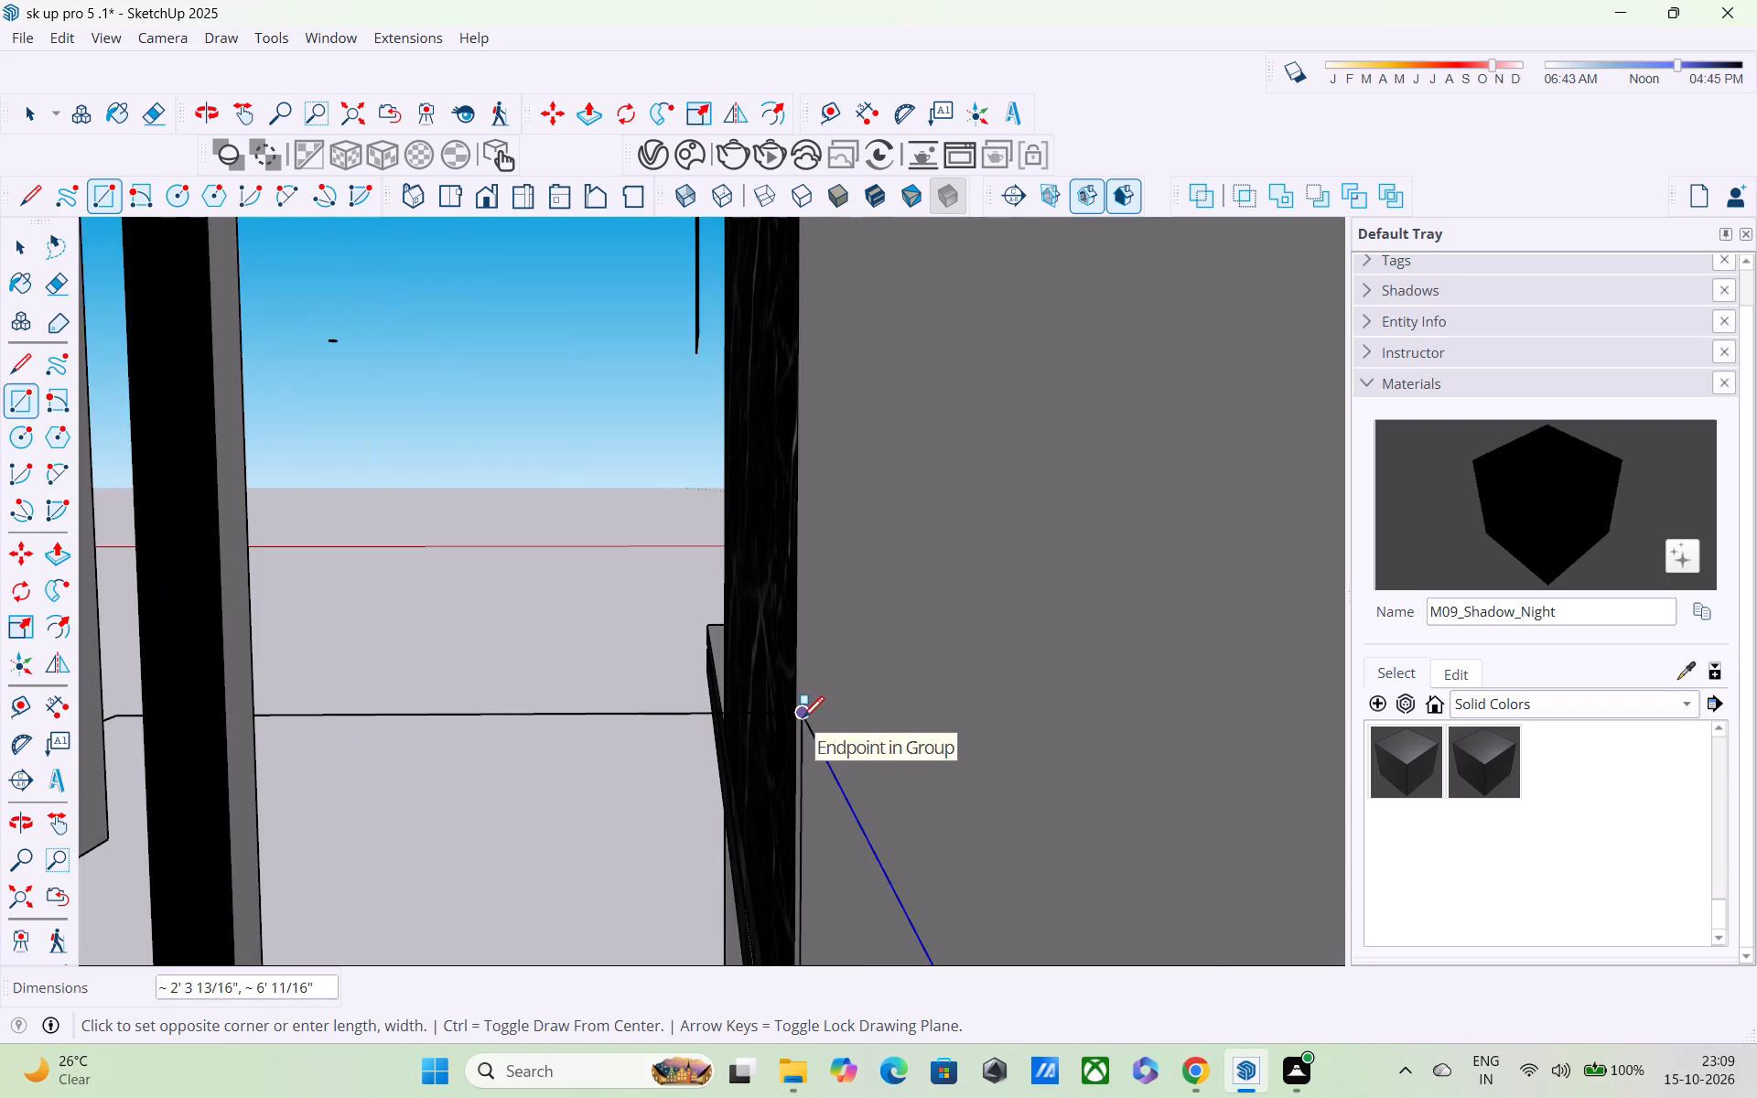
left_click(803, 720)
Edit the post group nearest the marble wall, push its bottom face up about 1' 1/16" to the horizontal face, and leave the group.
scroll(803, 719, "down", 4)
middle_click_drag(775, 761, 1122, 677)
scroll(1122, 677, "up", 1)
scroll(1119, 673, "down", 4)
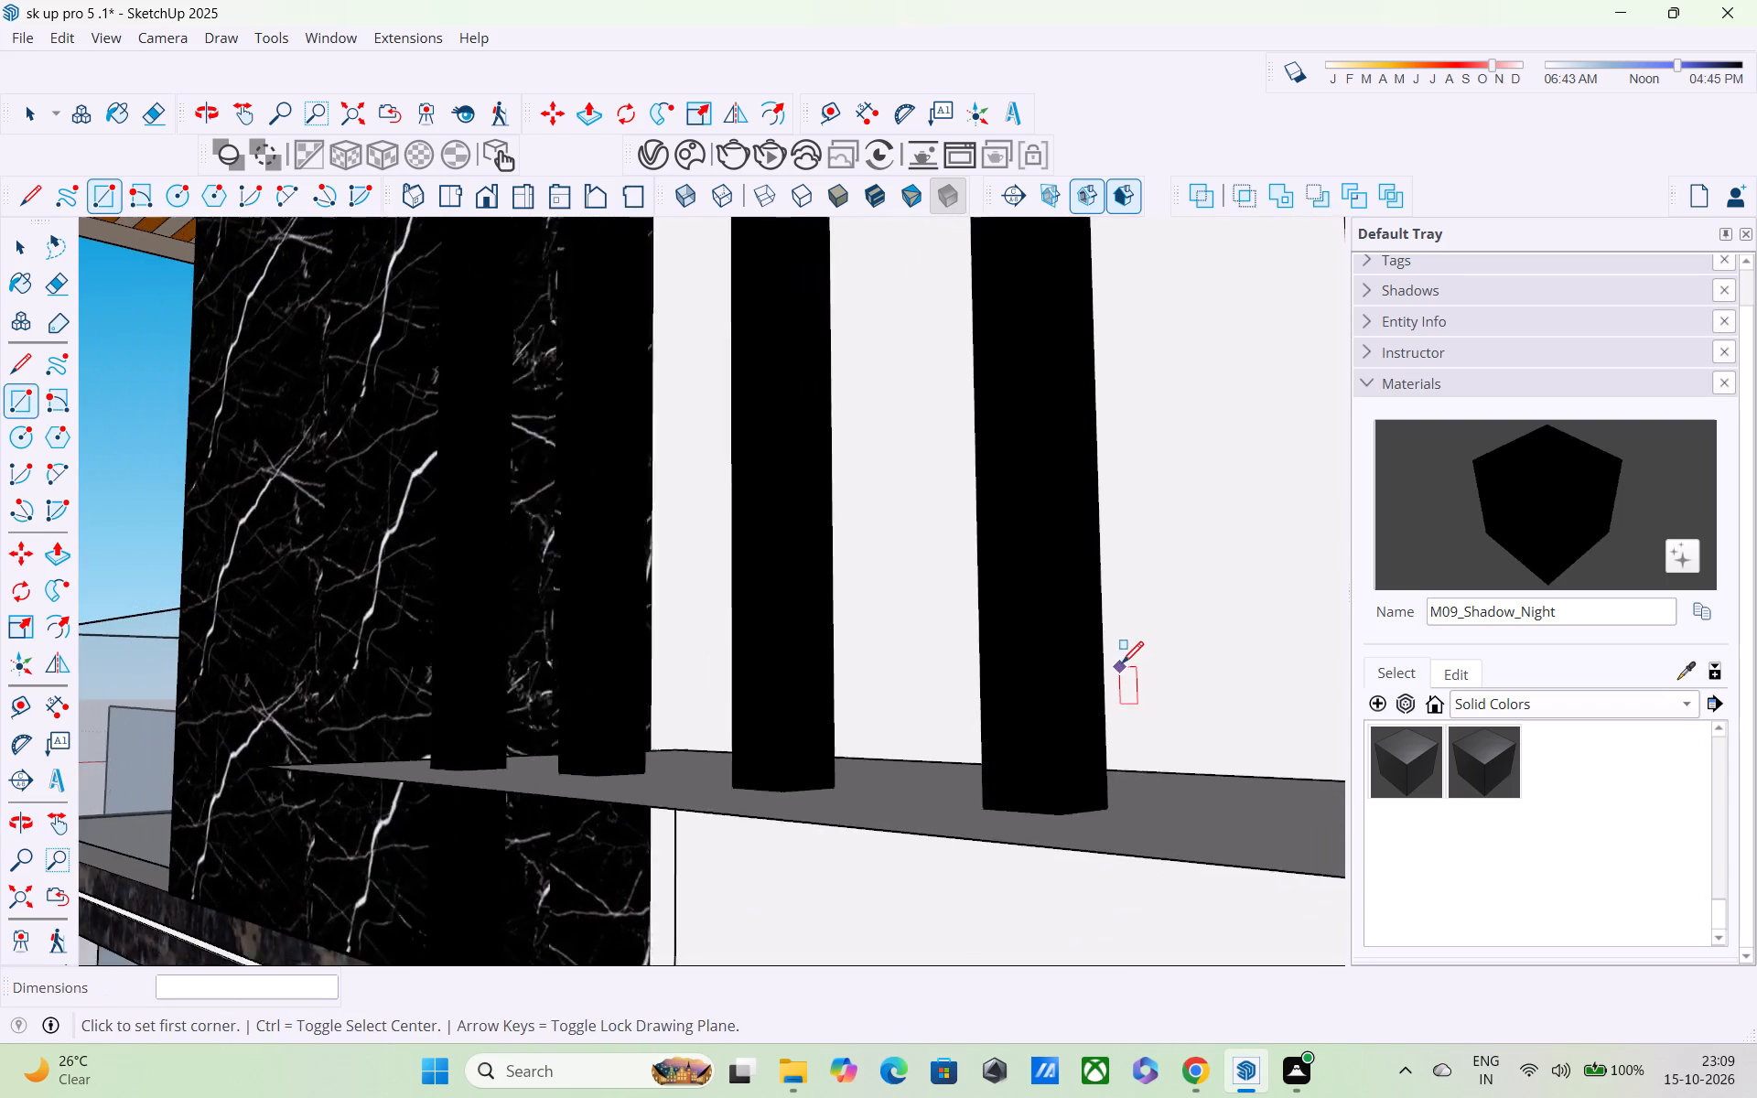
middle_click_drag(1126, 660, 1224, 472)
scroll(1224, 472, "up", 1)
scroll(1225, 473, "down", 5)
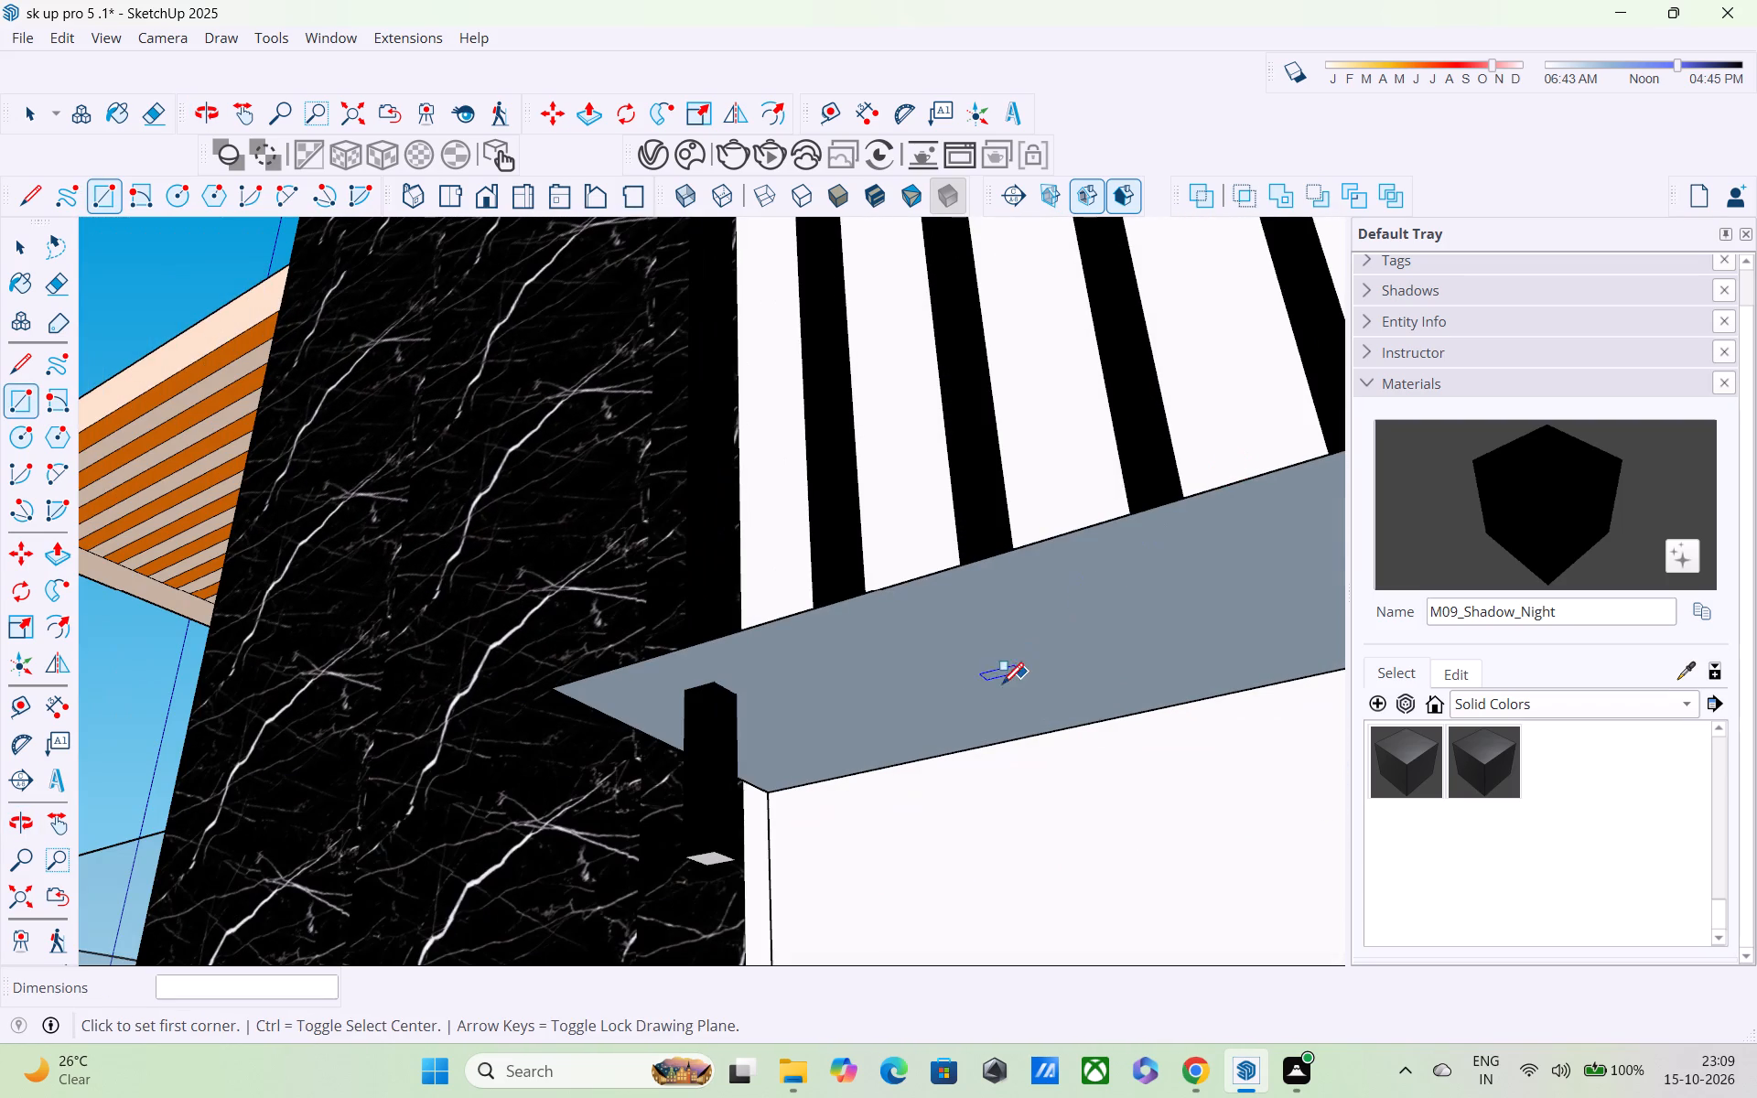
key("space")
key("p")
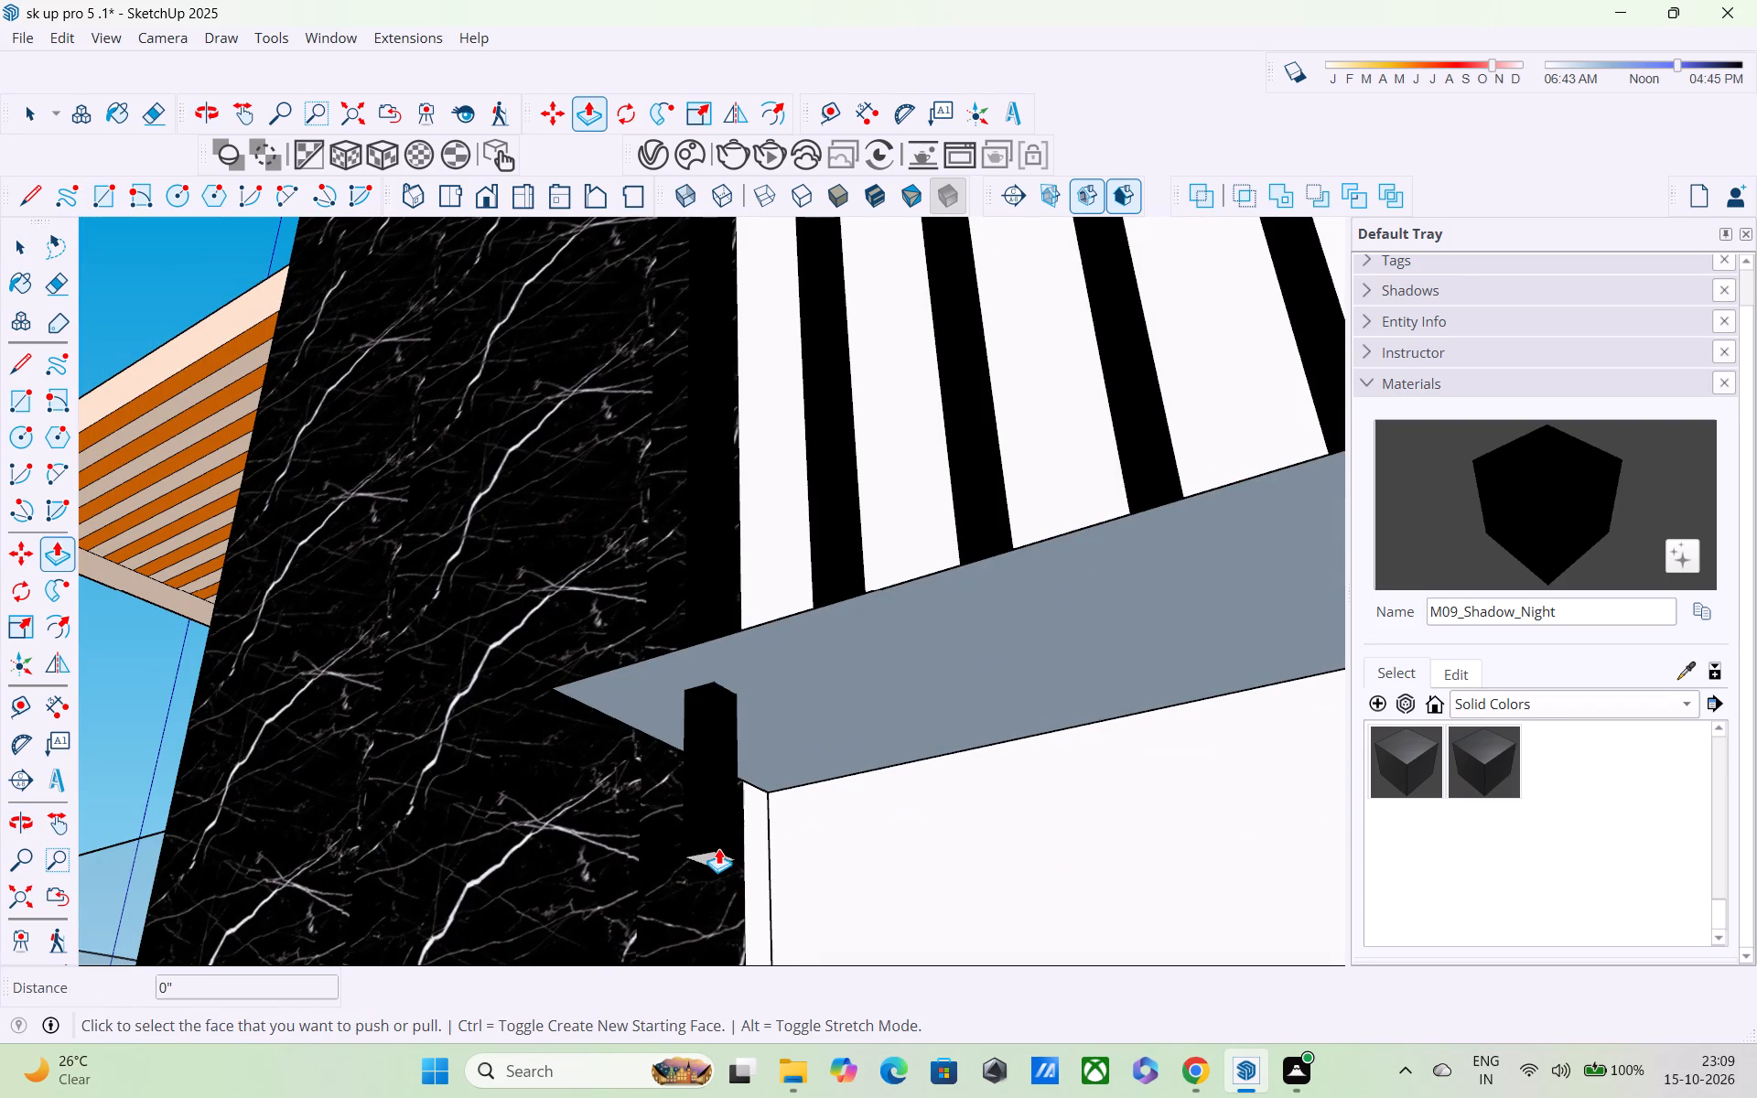
double_click(717, 845)
right_click(735, 813)
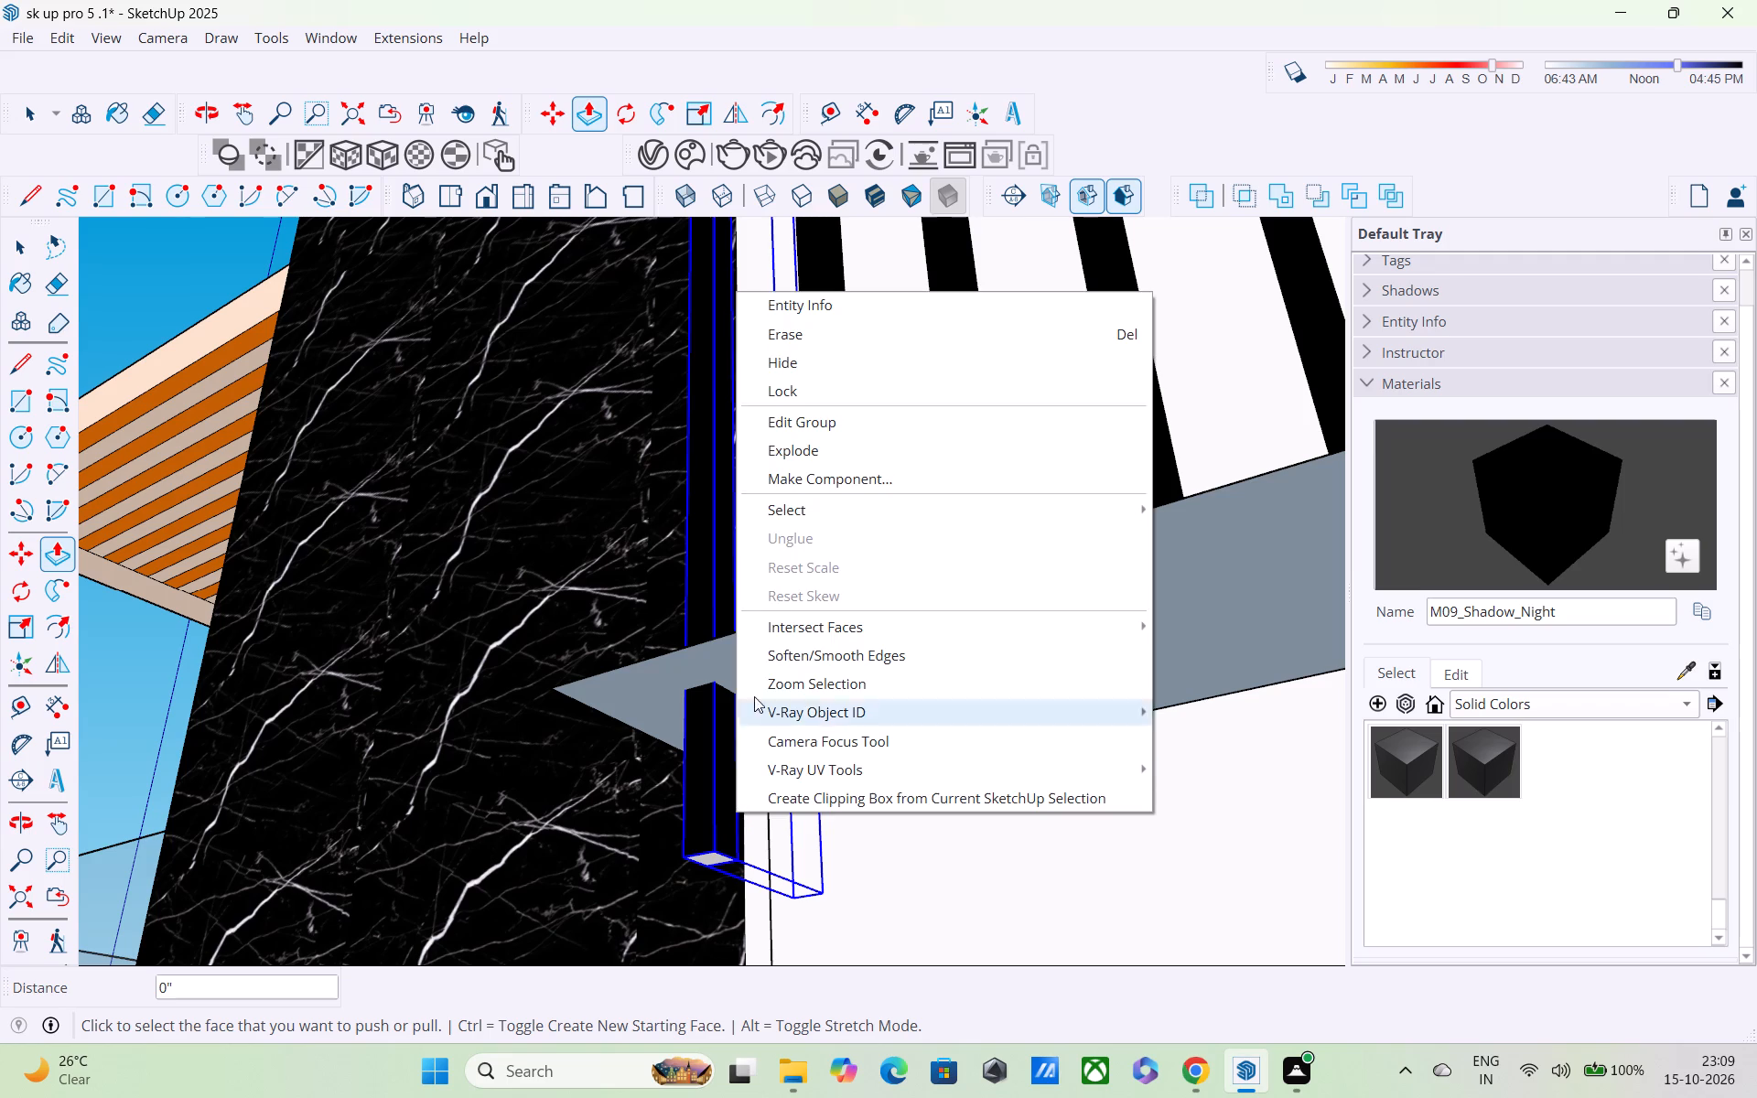
left_click(849, 429)
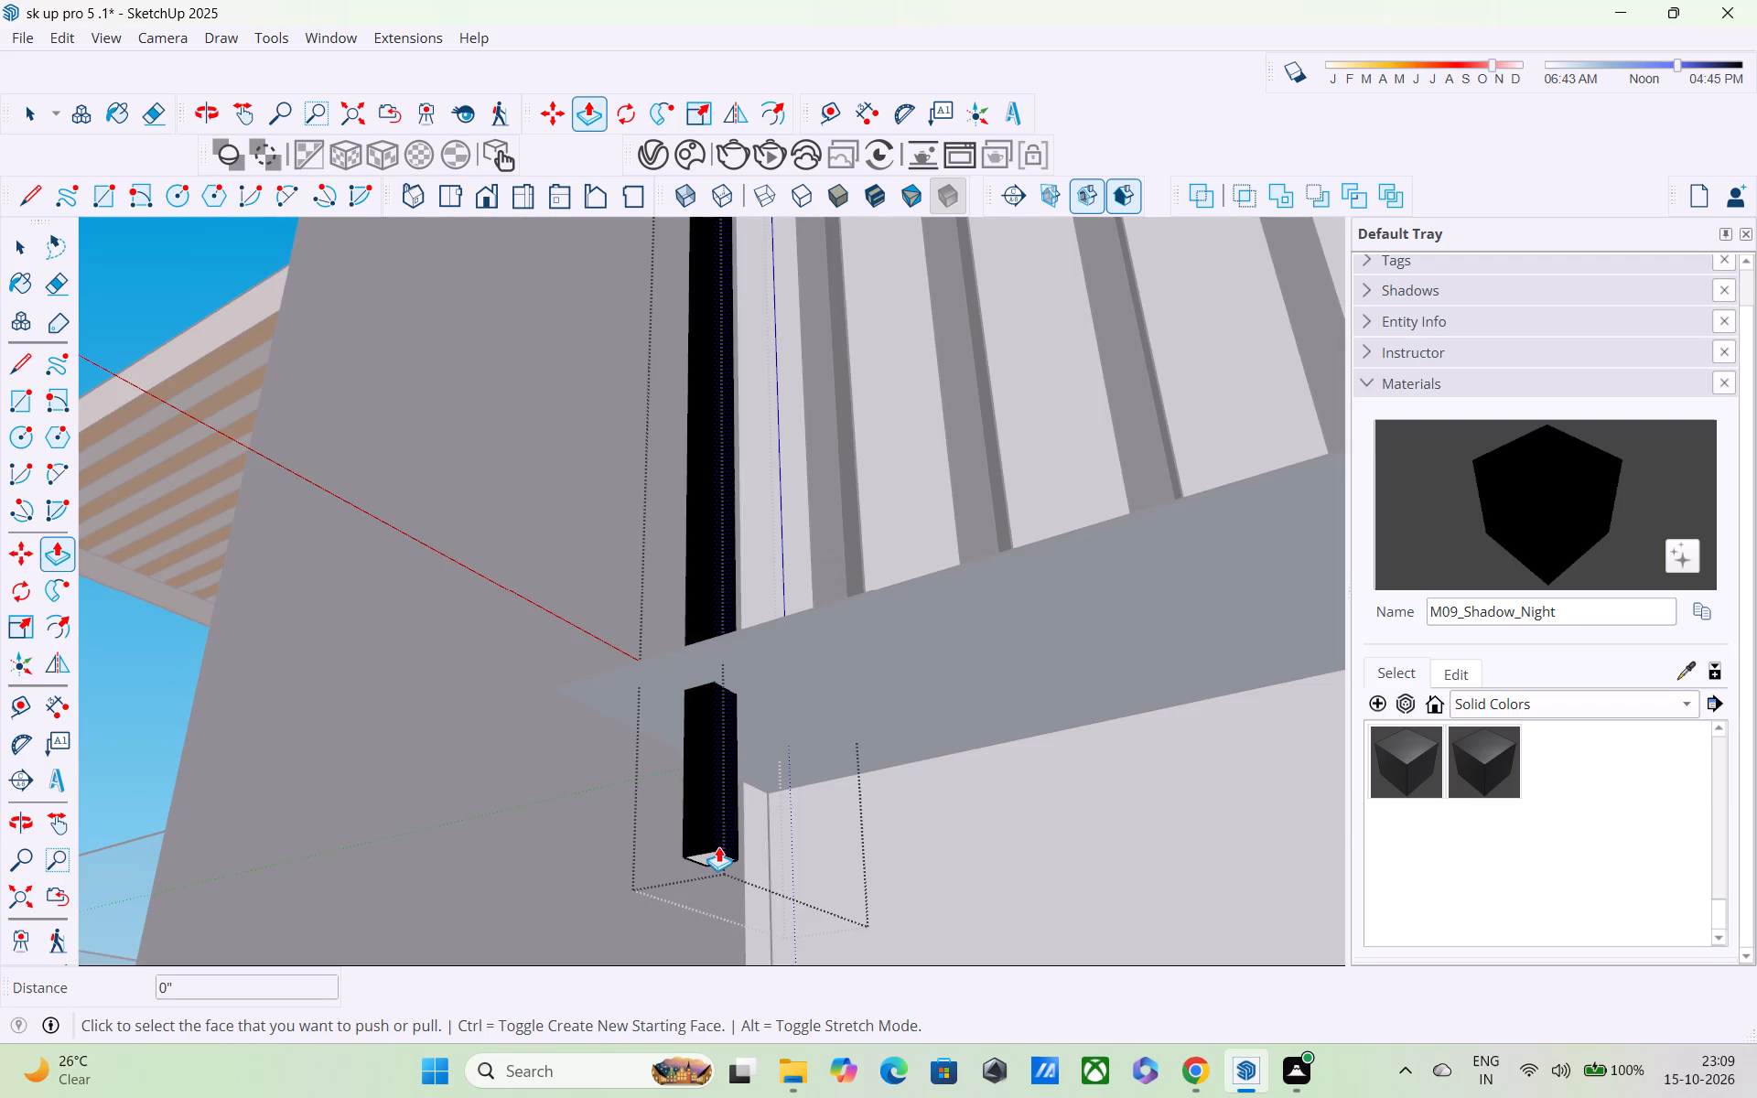
scroll(706, 860, "up", 1)
middle_click_drag(706, 856, 706, 835)
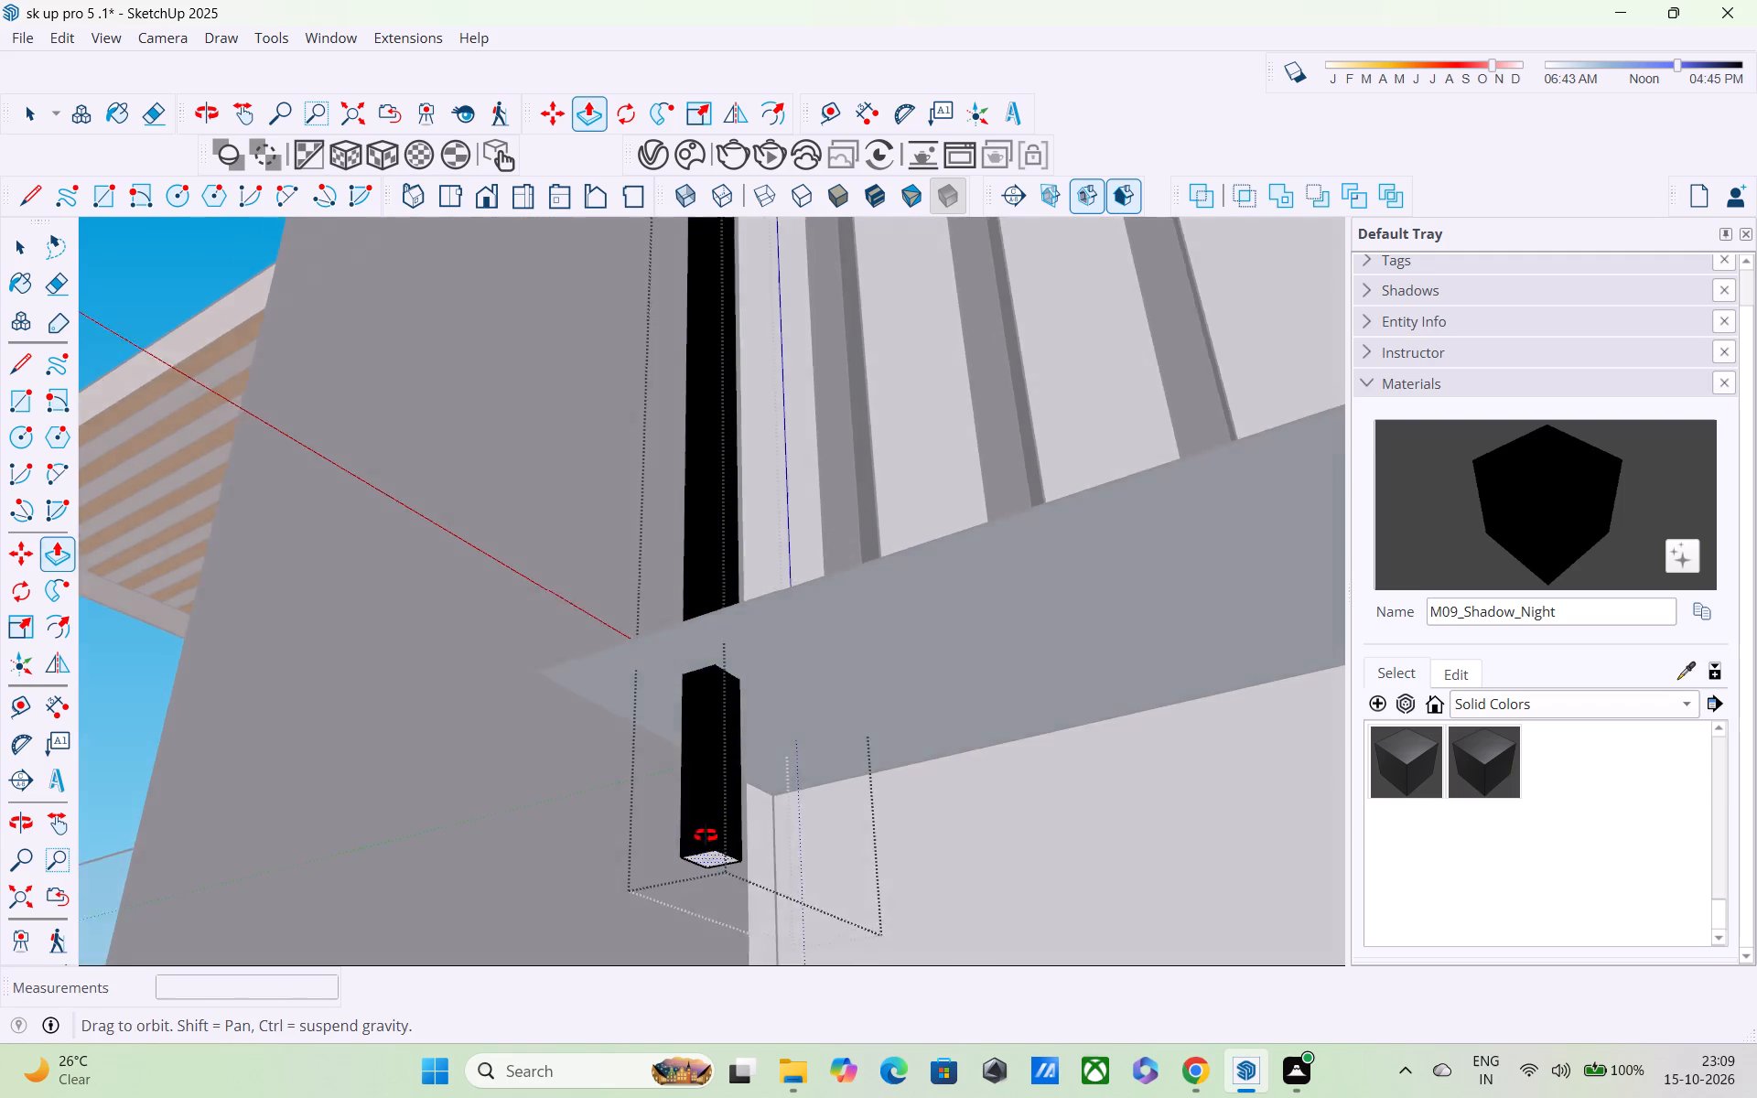
middle_click_drag(706, 835, 755, 658)
scroll(704, 841, "up", 3)
left_click(701, 835)
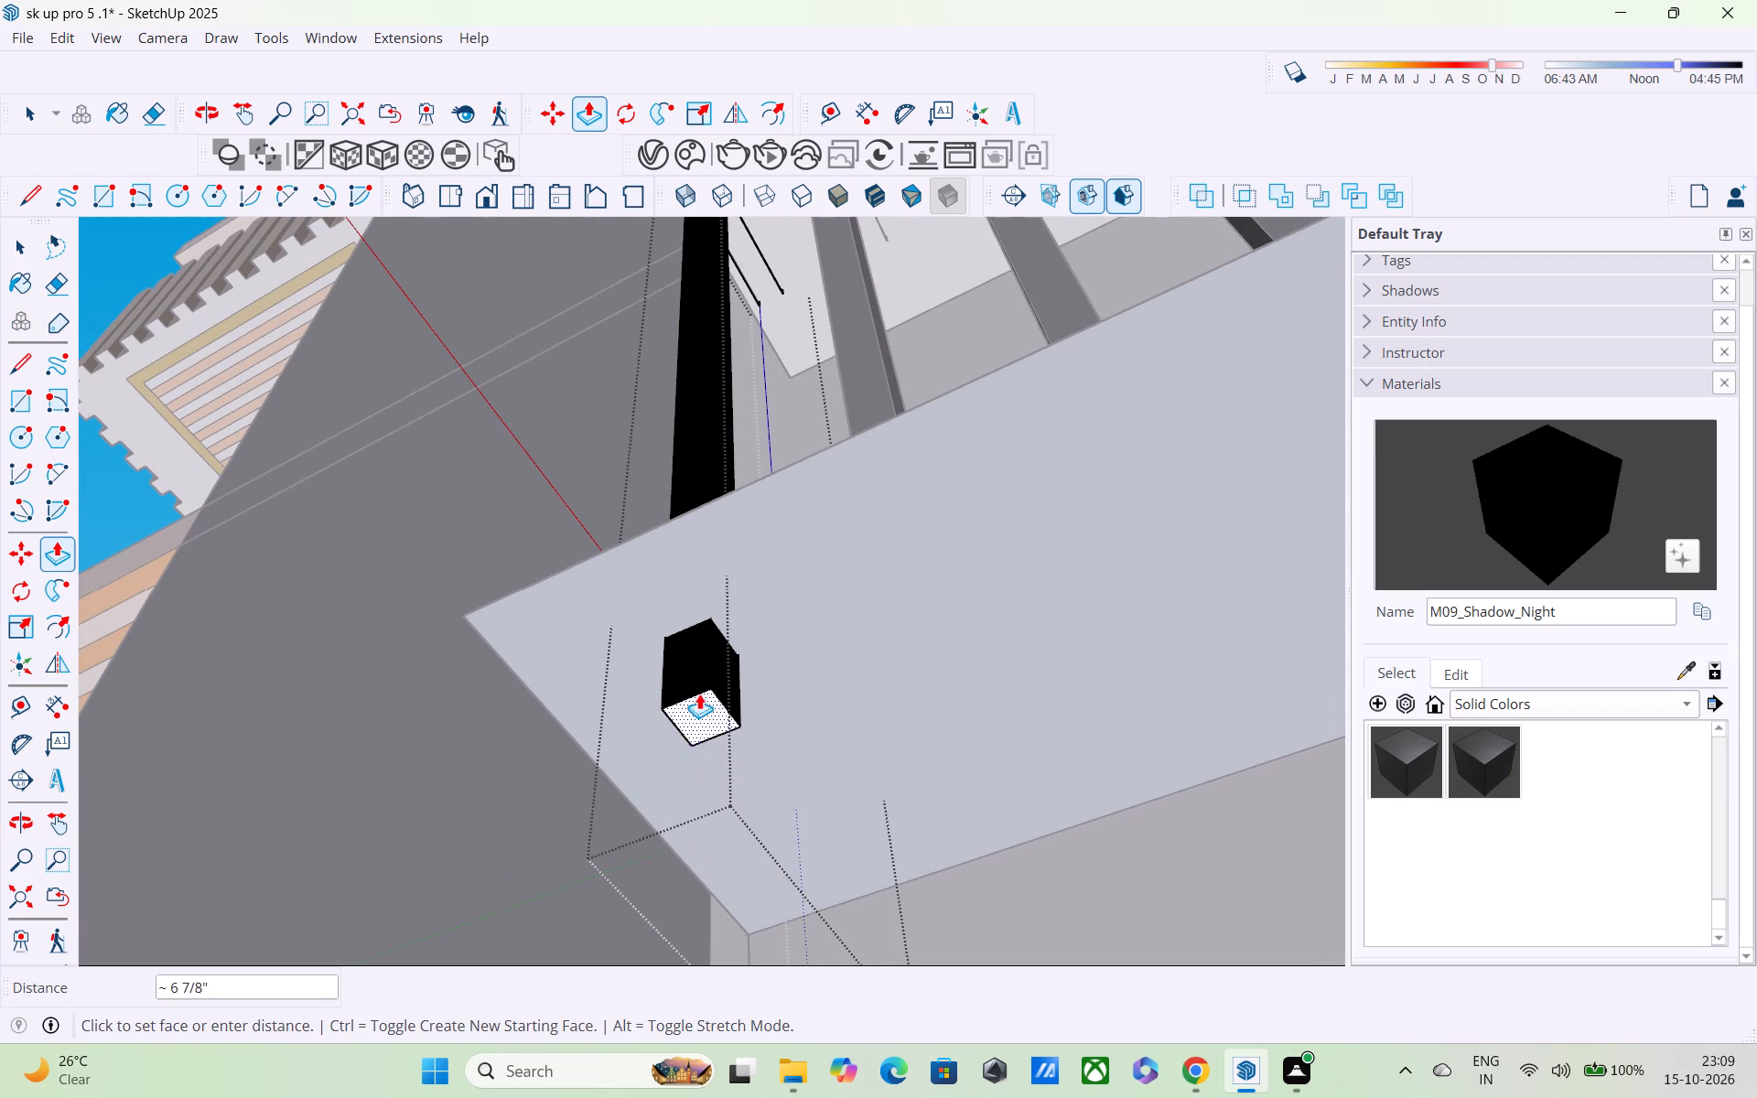
left_click(701, 634)
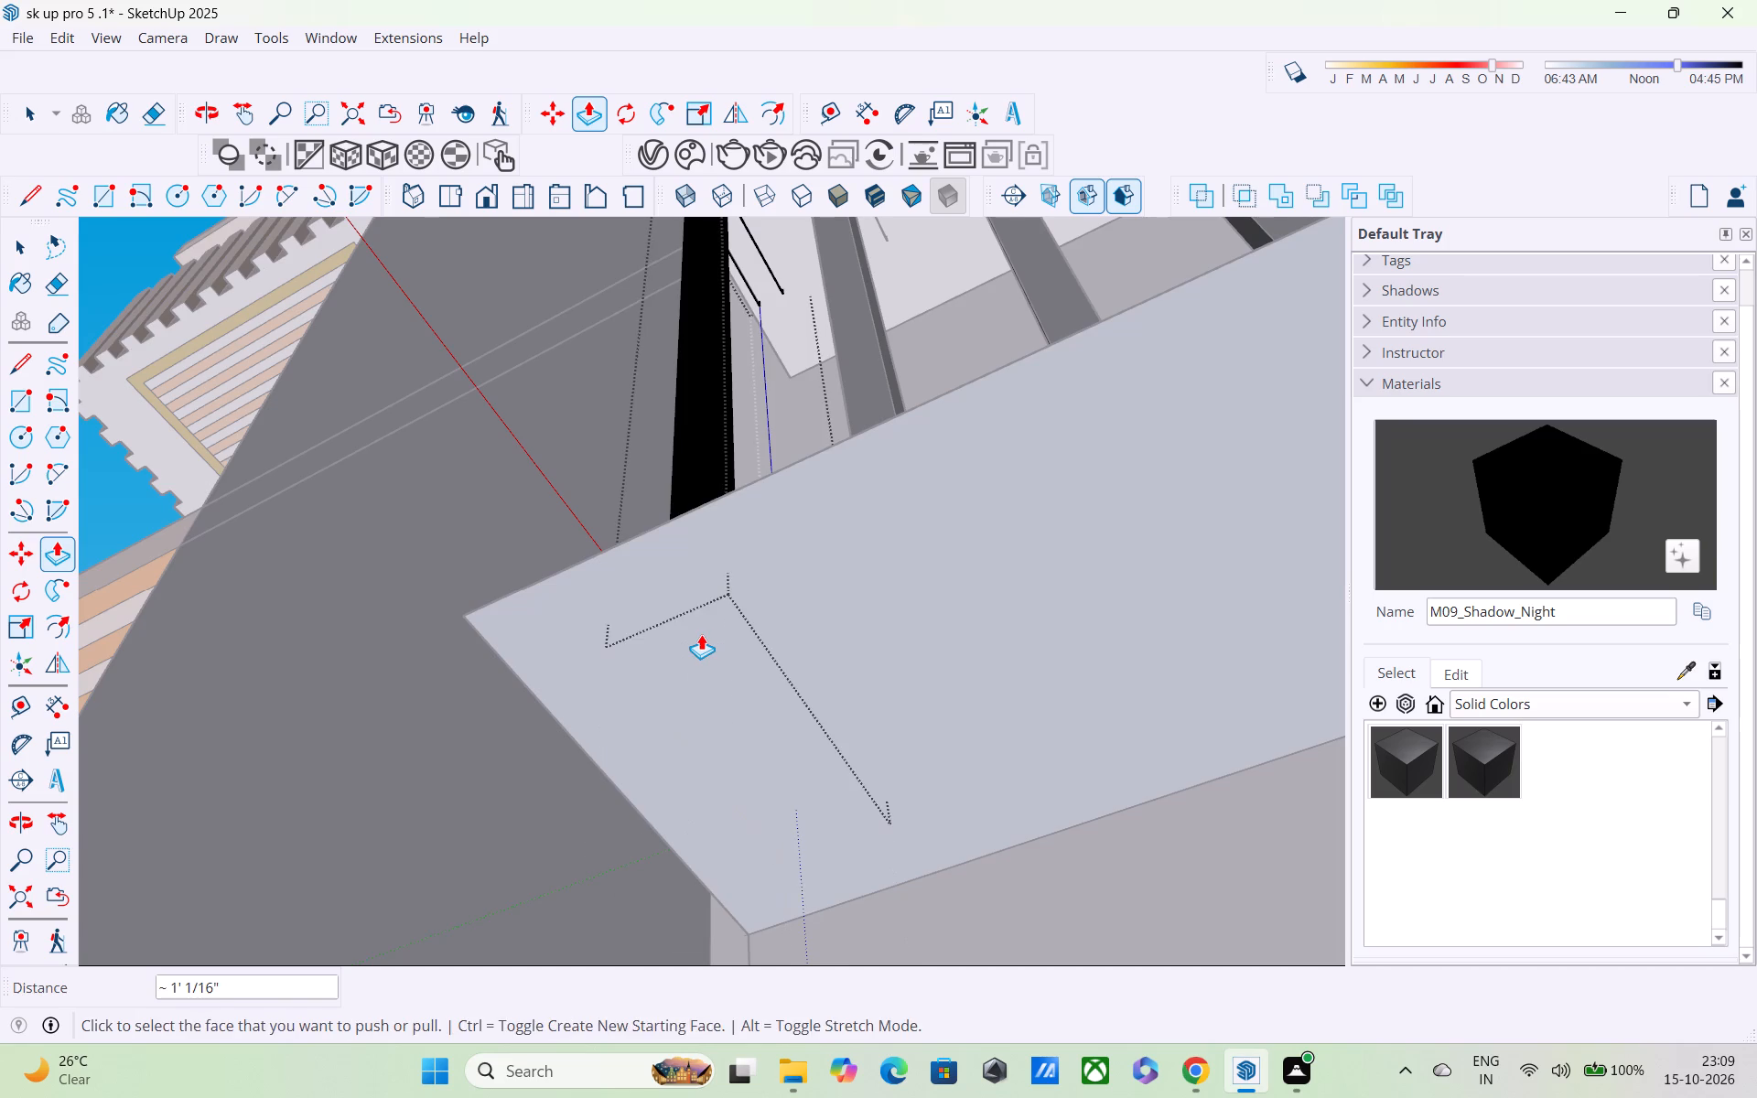
middle_click_drag(716, 630, 830, 882)
key("space")
left_click(888, 671)
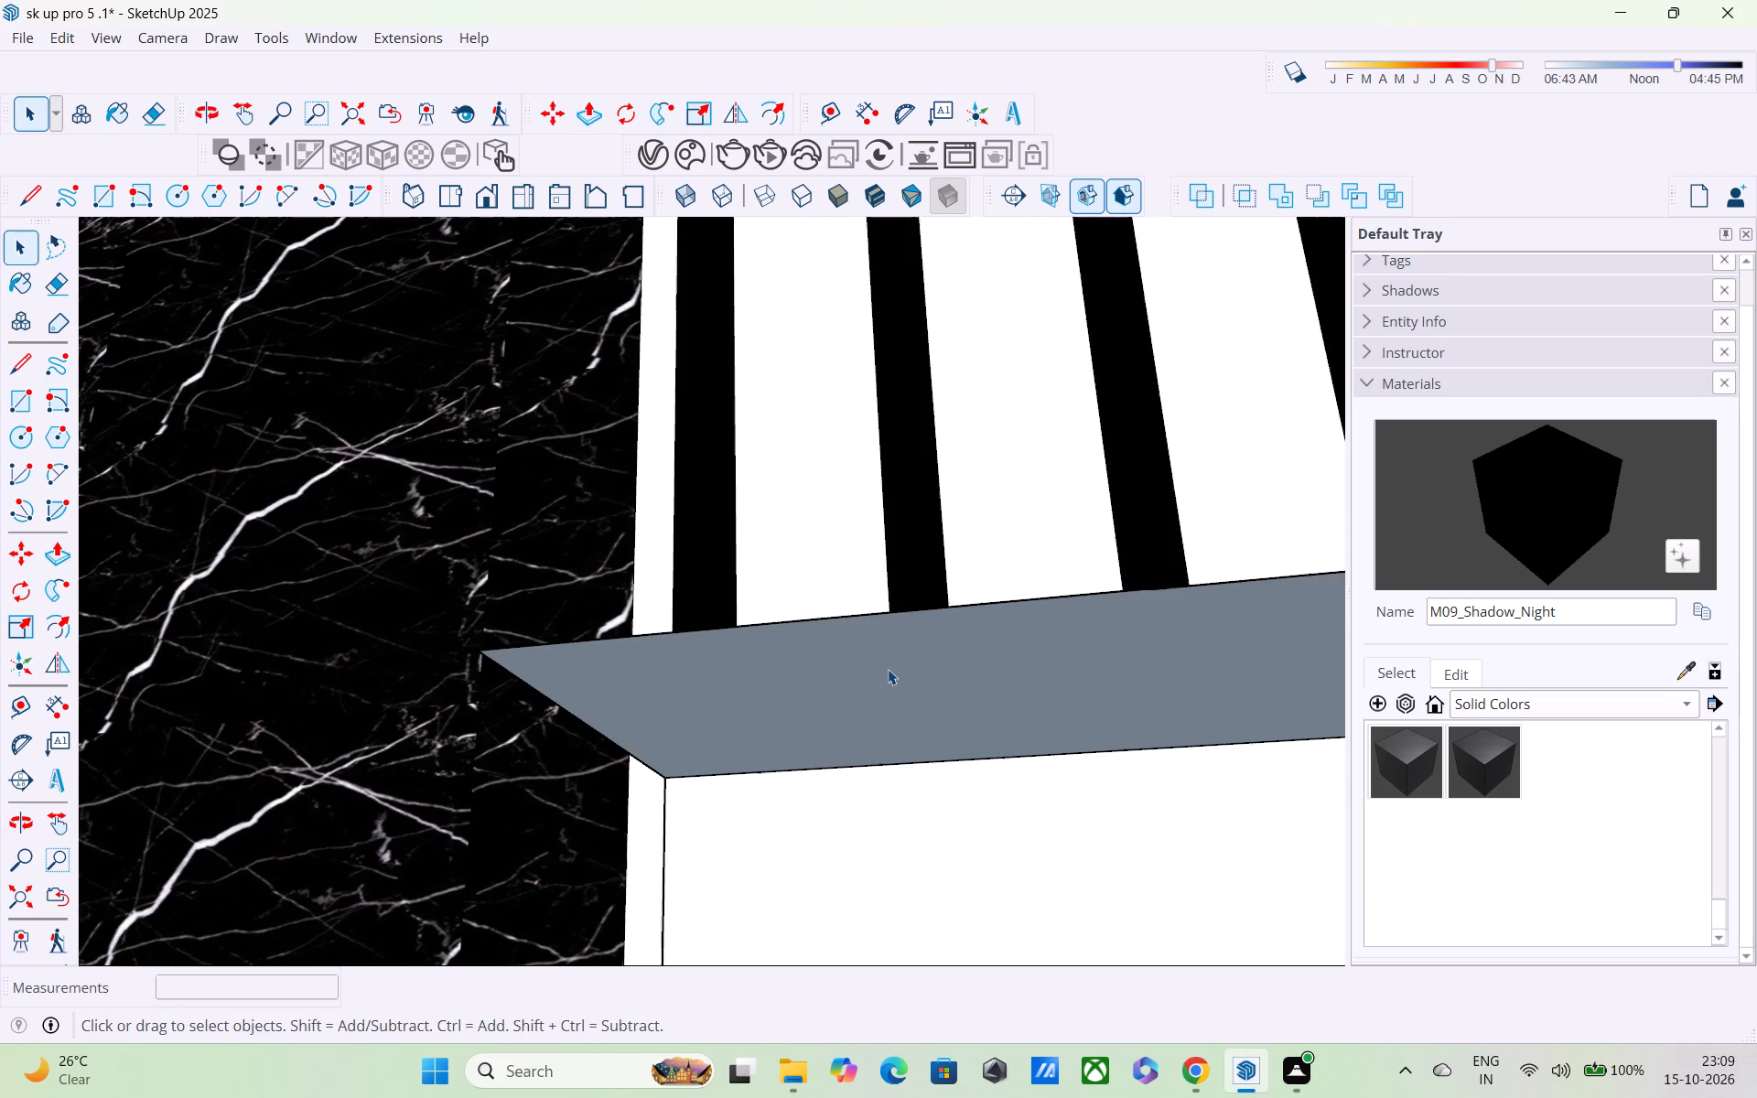
Push/Pull the horizontal face beneath the posts downward about 4 3/16" to form a slab.
left_click(888, 669)
key("p")
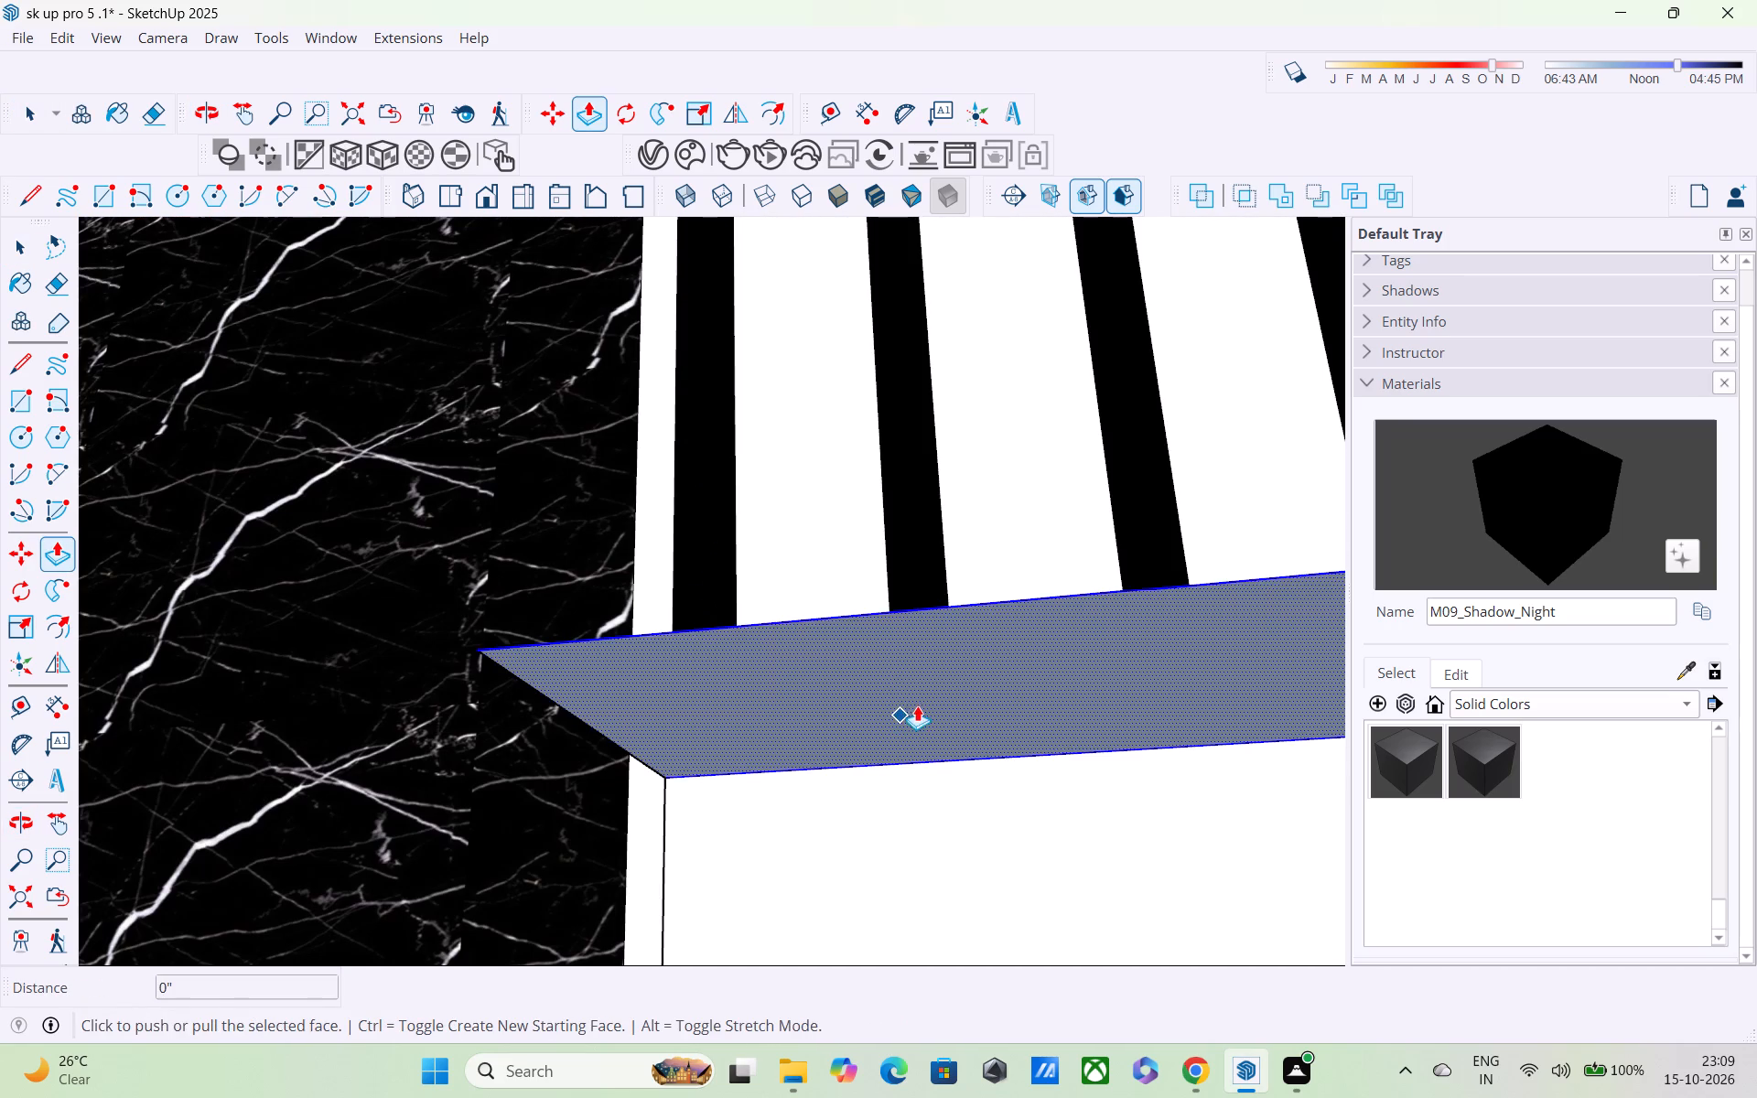
left_click(917, 705)
middle_click_drag(930, 737, 1232, 868)
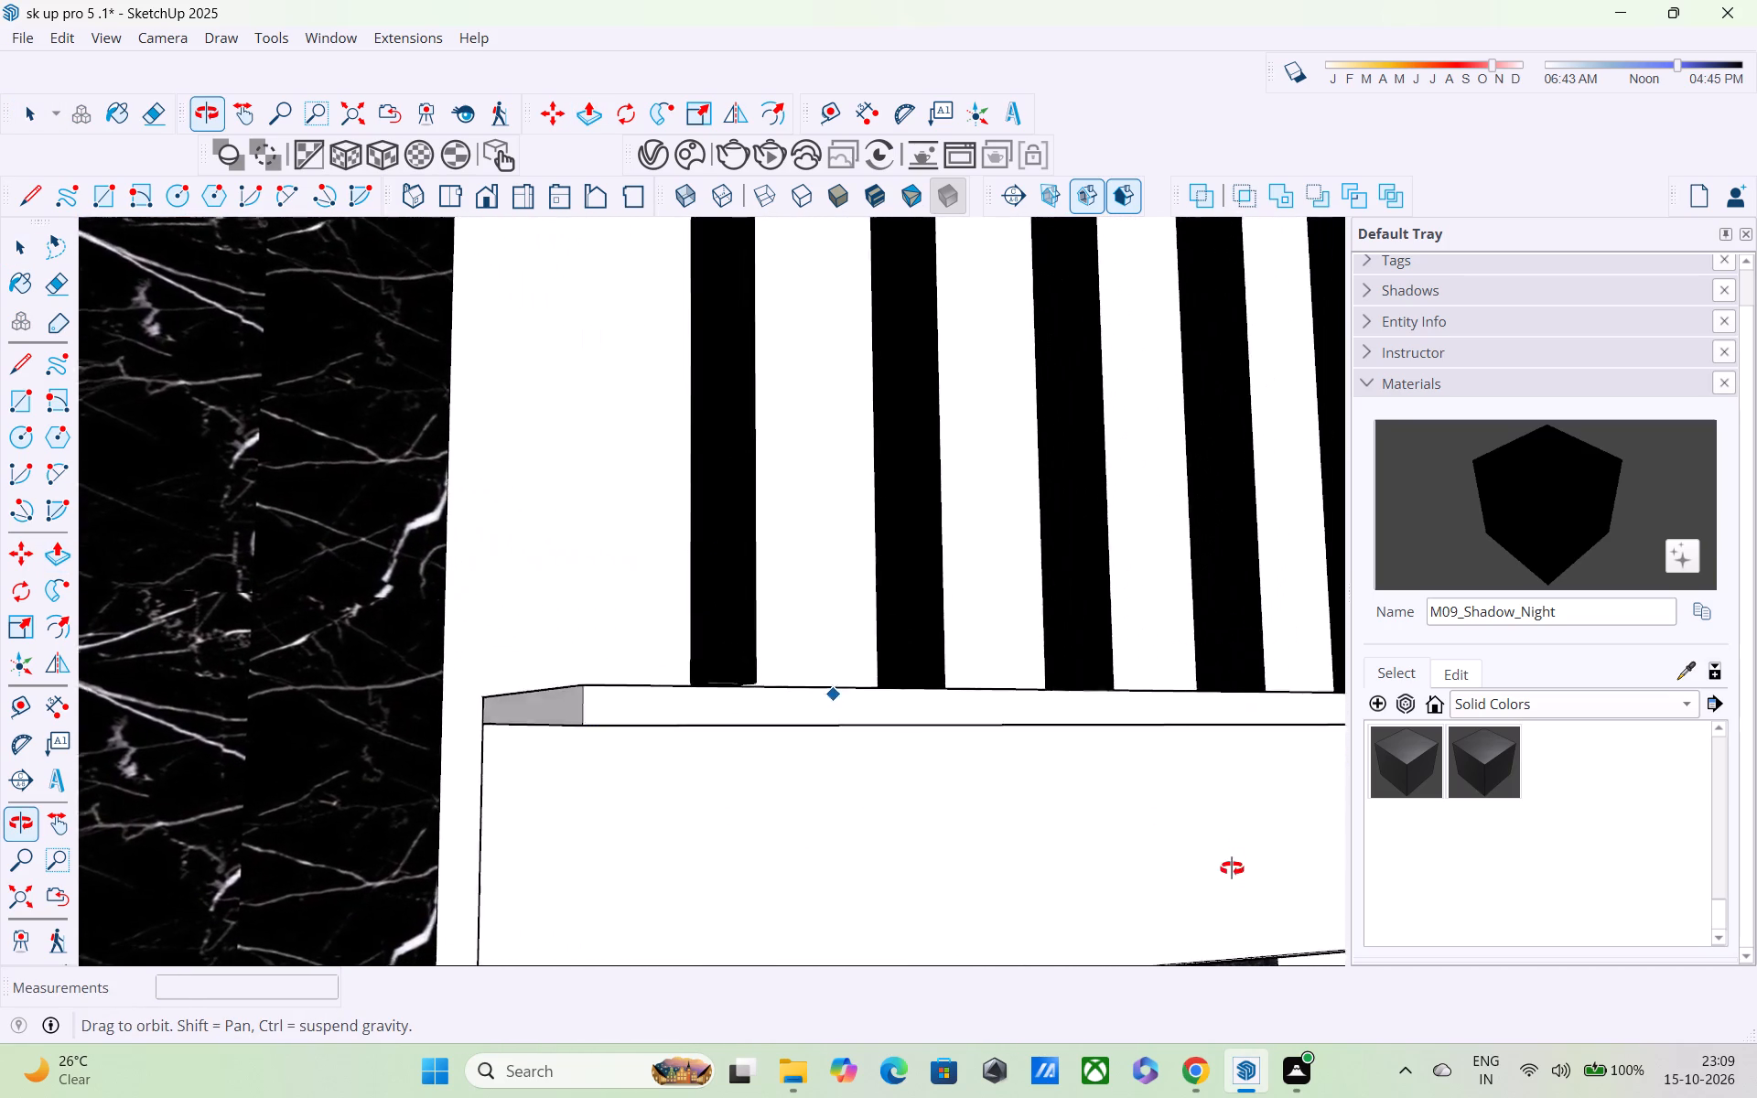
middle_click_drag(1232, 868, 1251, 882)
left_click(1094, 769)
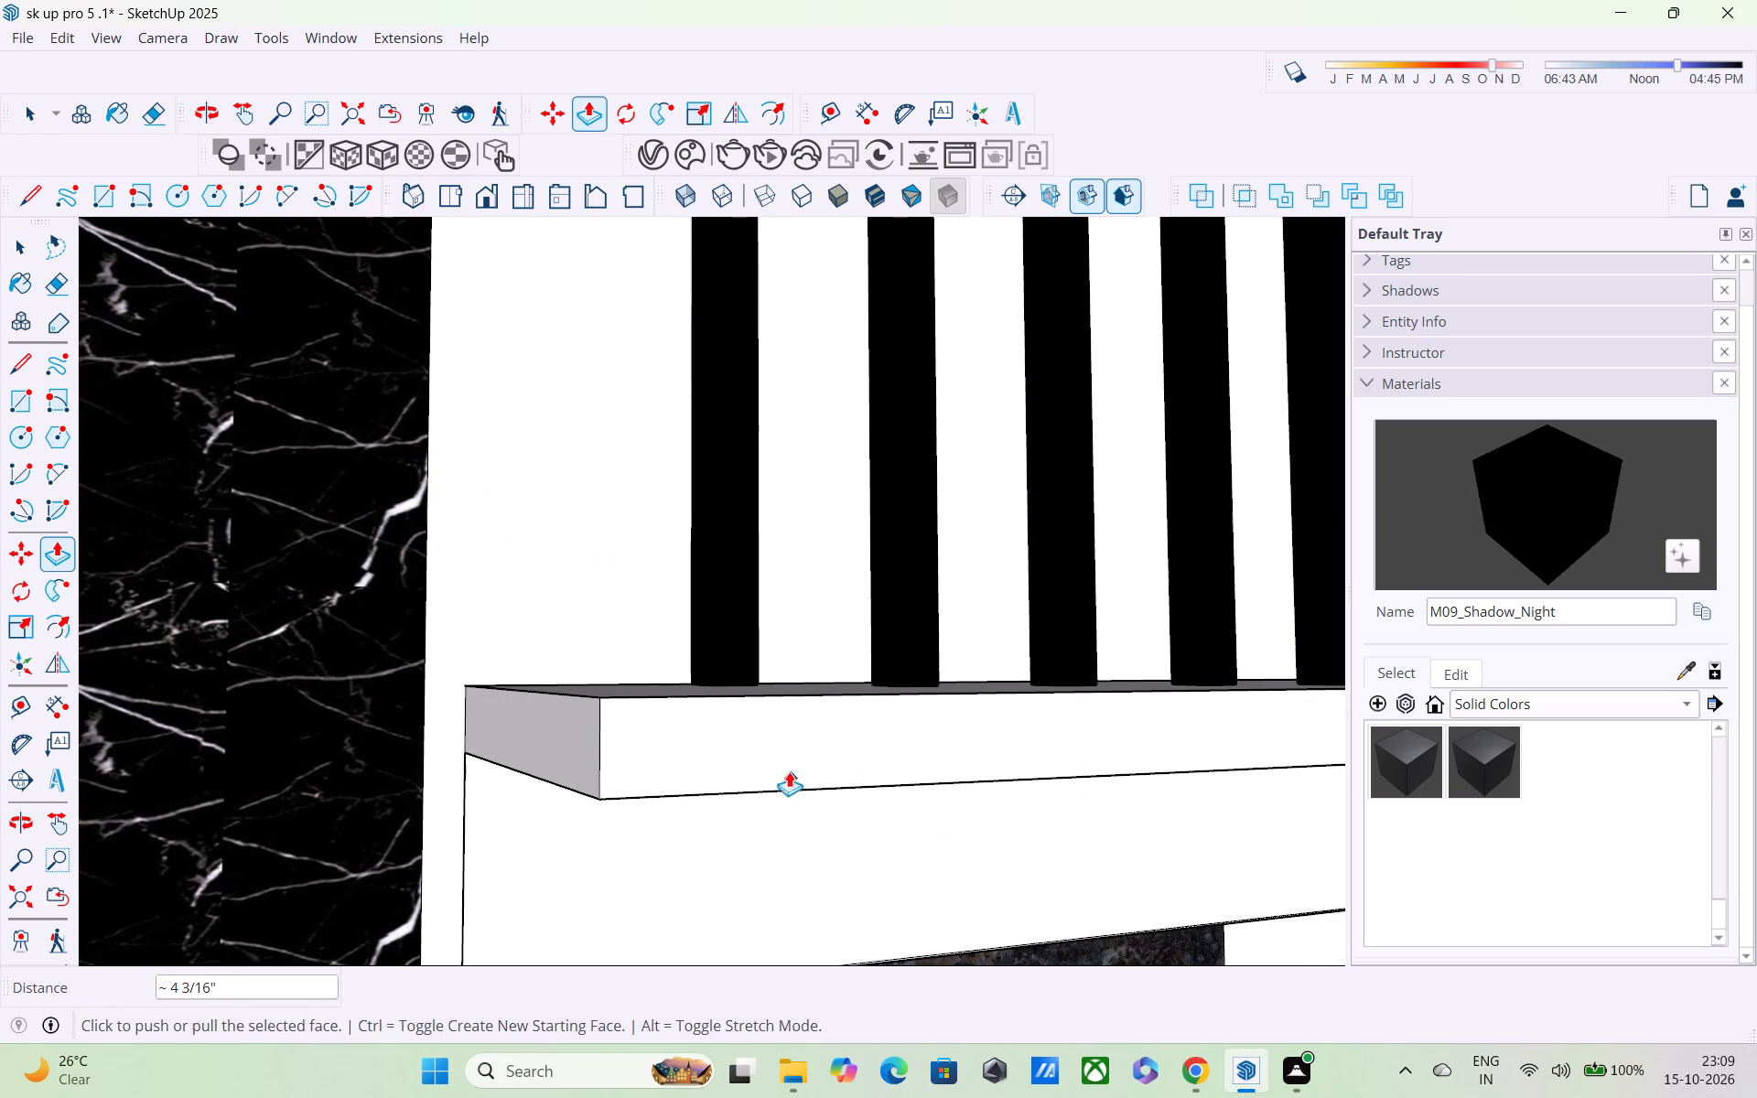
Draw a red-axis line across the slab's top face, between its marble-side end and the nearest post.
middle_click_drag(788, 768, 863, 931)
scroll(764, 892, "down", 2)
middle_click_drag(762, 888, 762, 837)
scroll(762, 838, "down", 12)
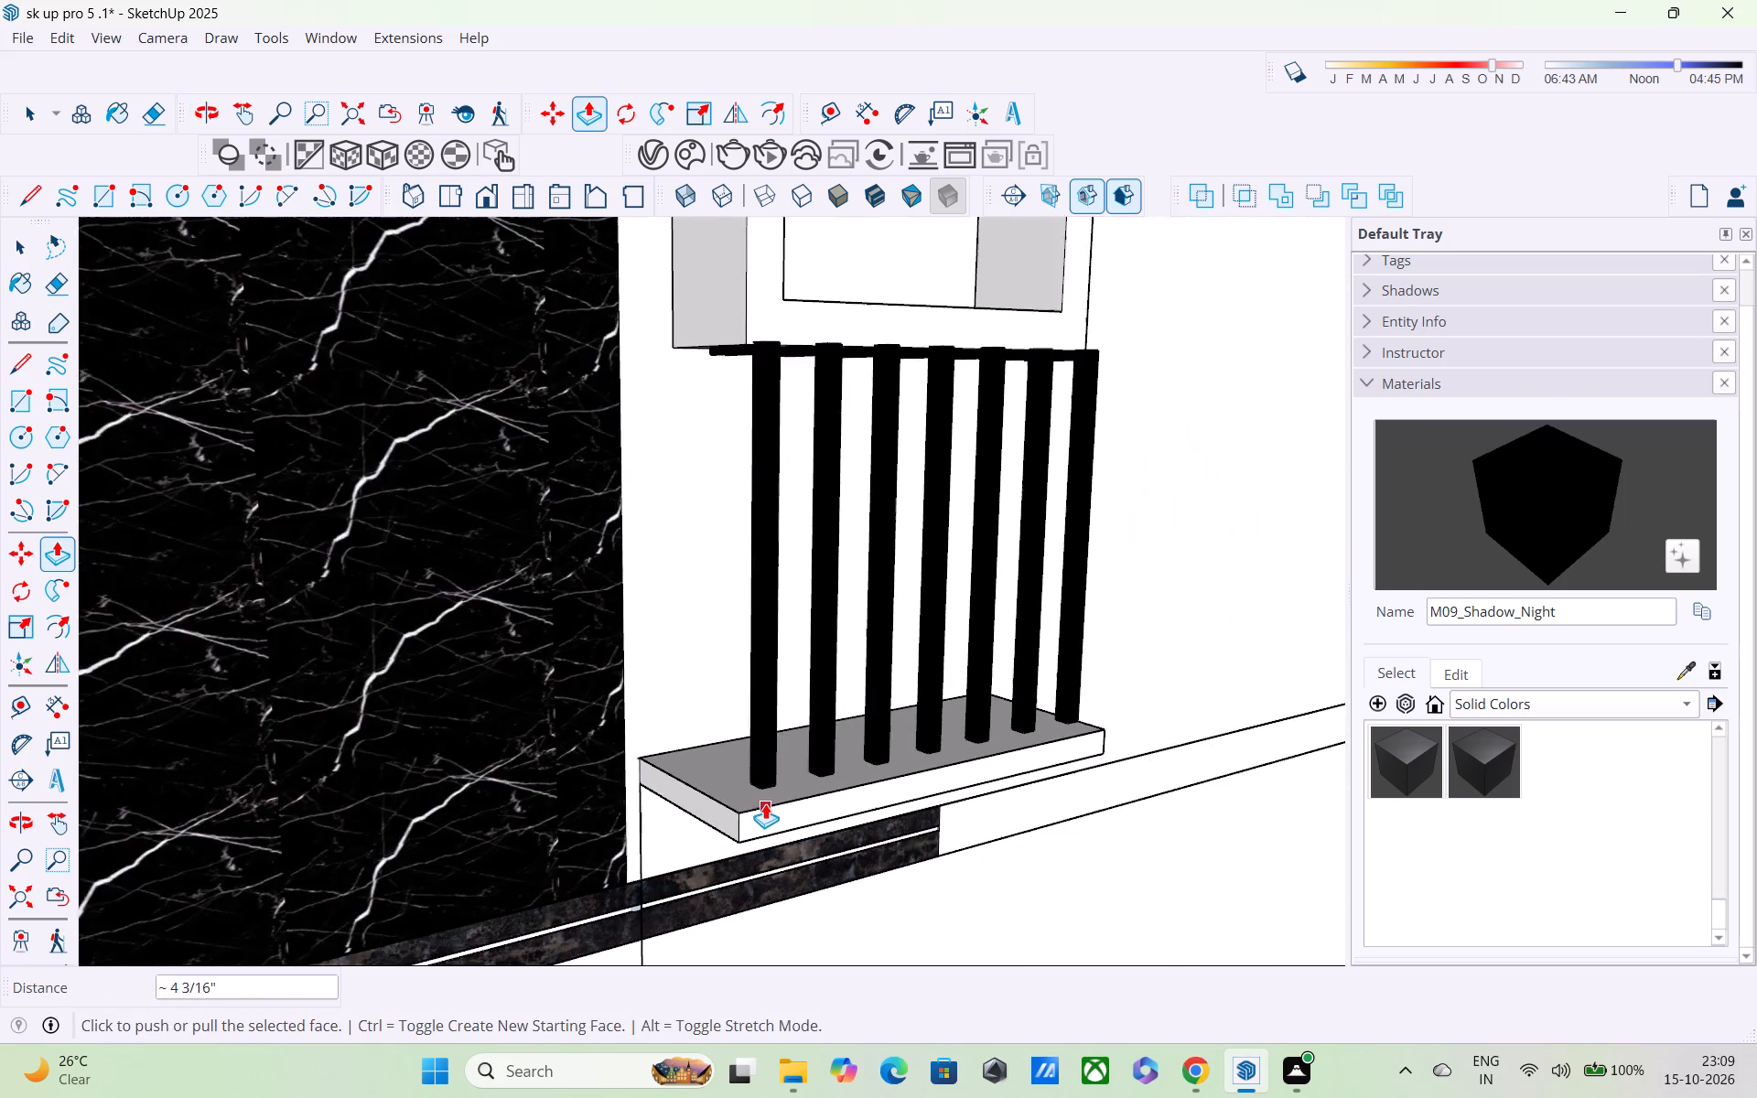
scroll(765, 803, "down", 7)
middle_click_drag(767, 798, 800, 714)
scroll(804, 715, "down", 2)
middle_click_drag(821, 735, 774, 916)
scroll(767, 914, "up", 1)
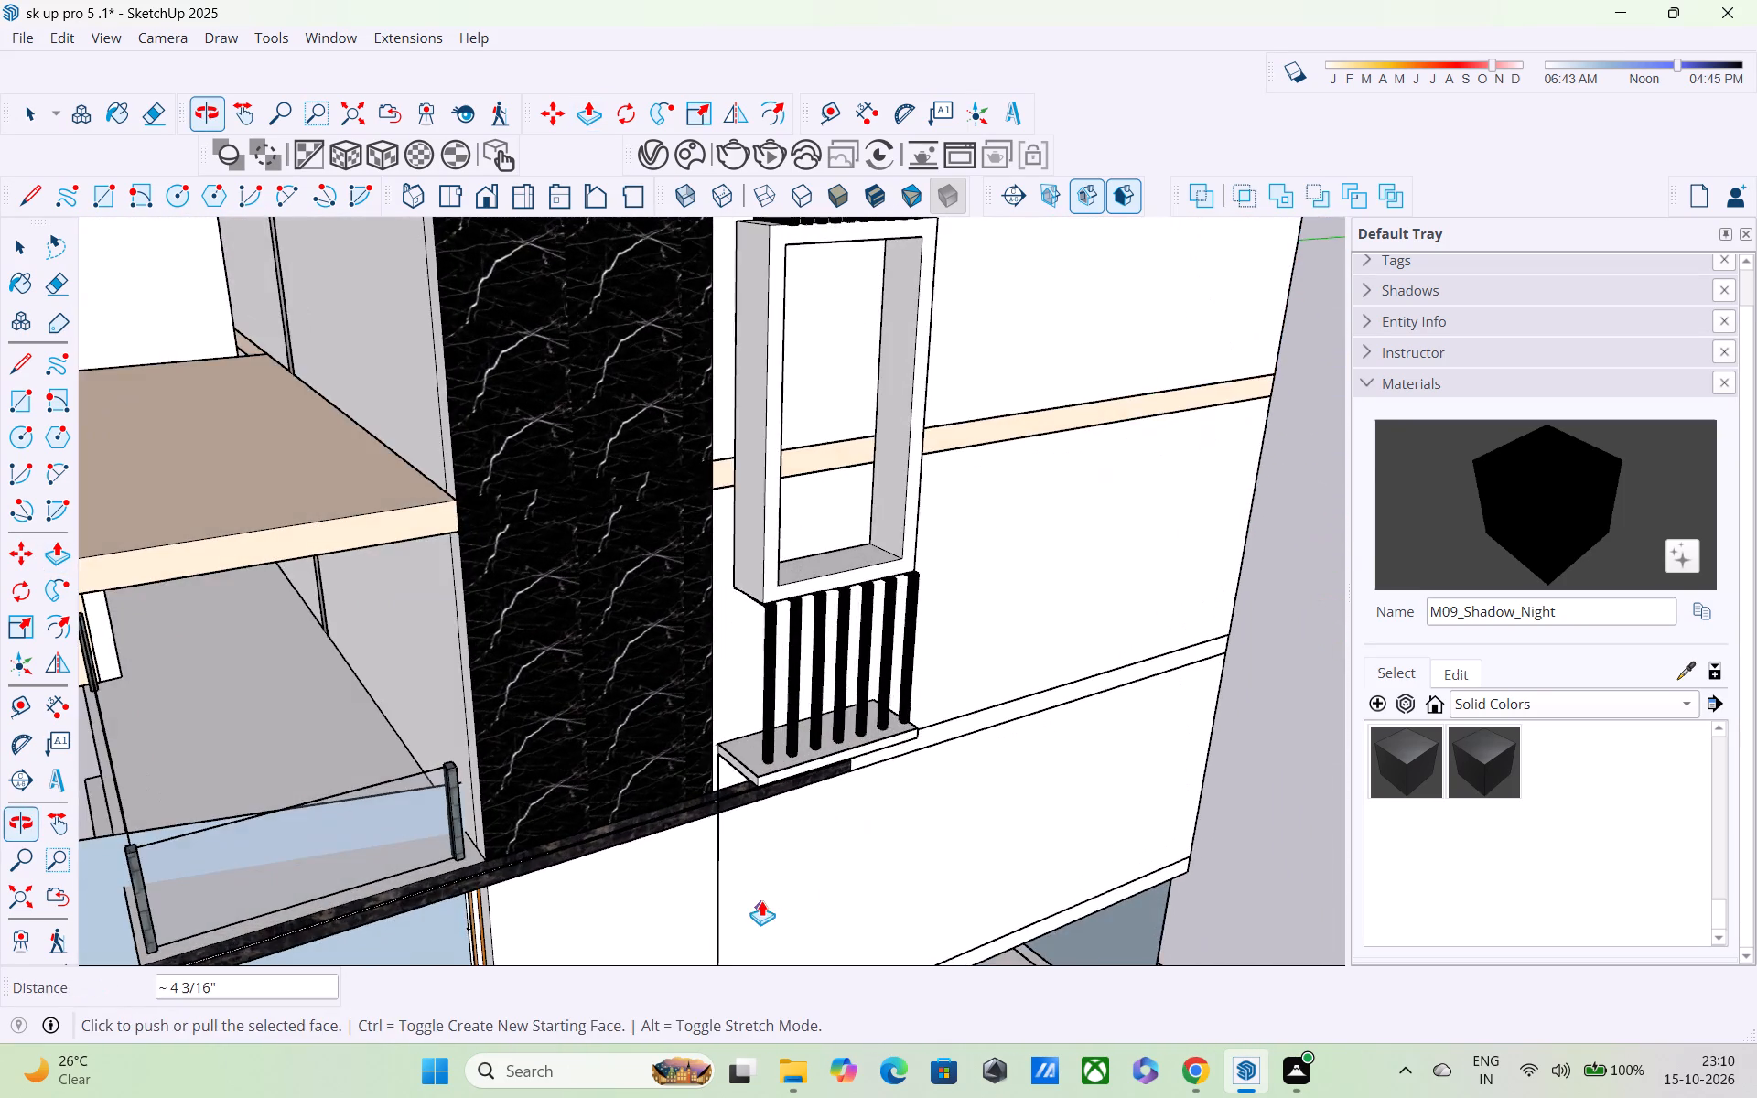
scroll(769, 822, "up", 2)
middle_click_drag(769, 820, 726, 1040)
scroll(723, 781, "up", 8)
key("space")
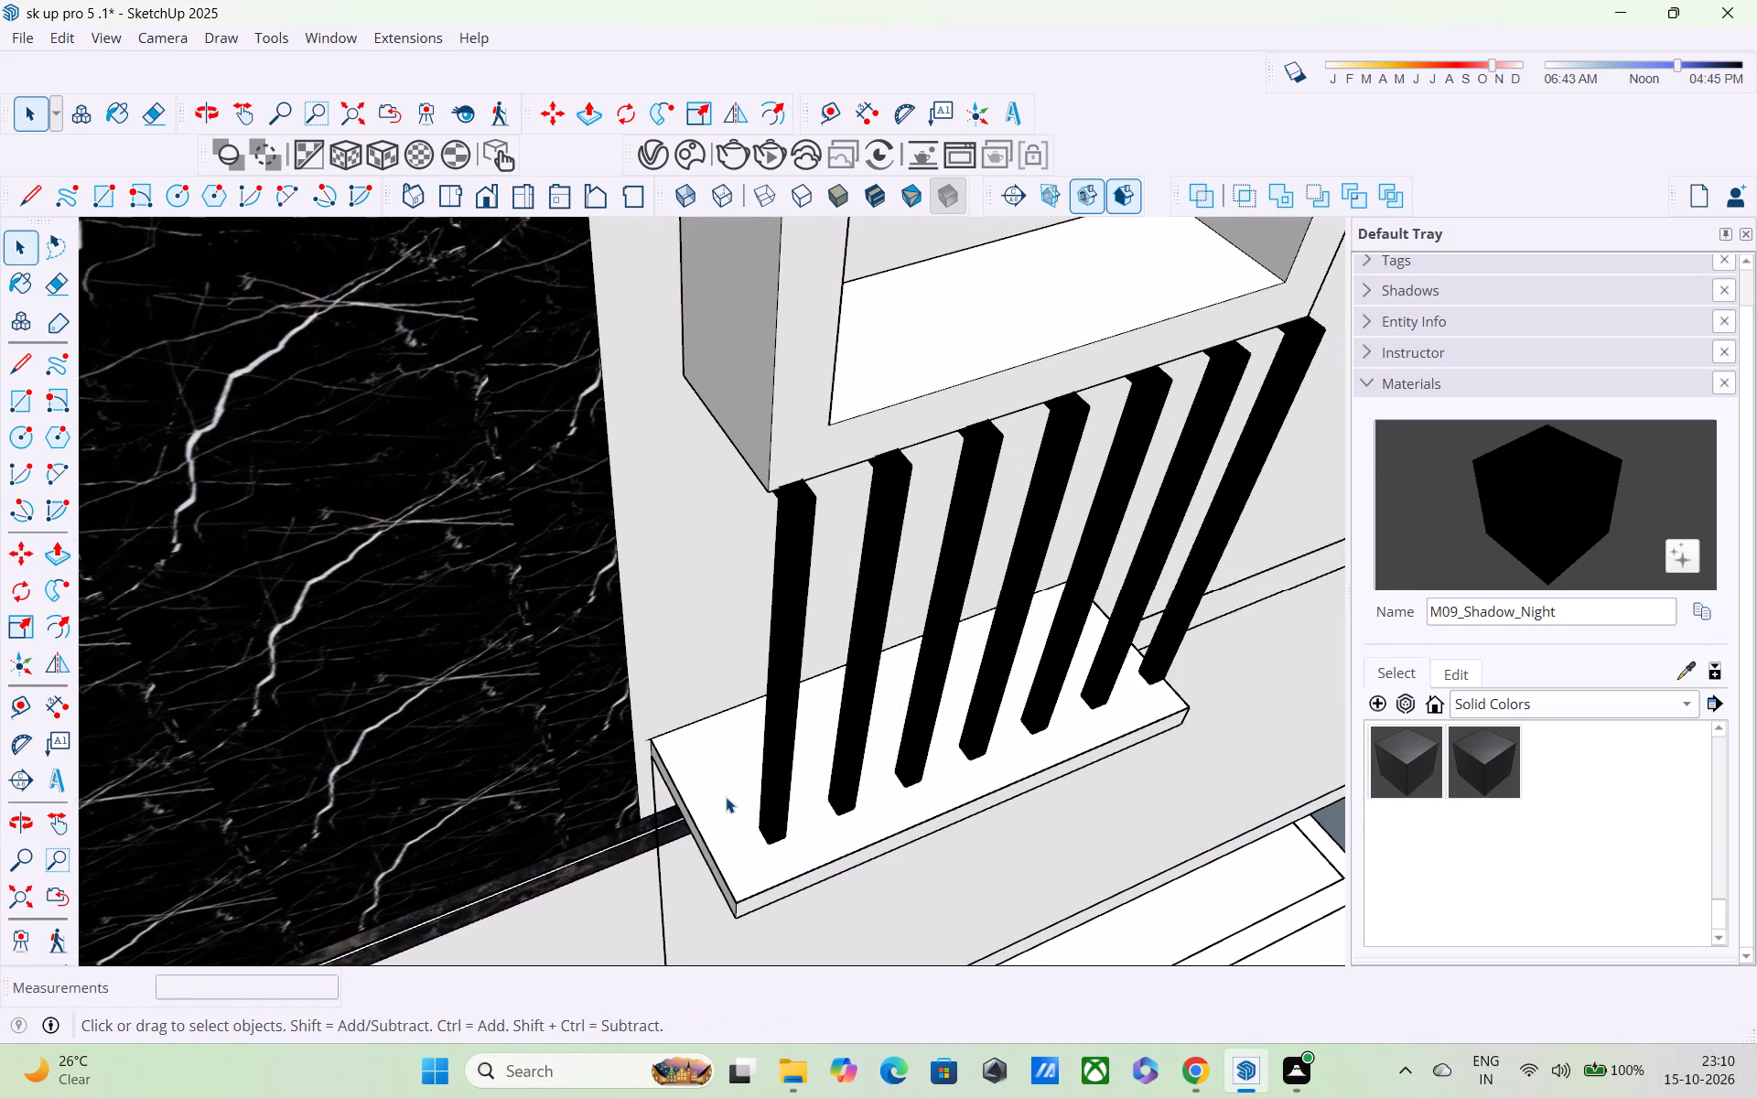
key("l")
left_click(682, 736)
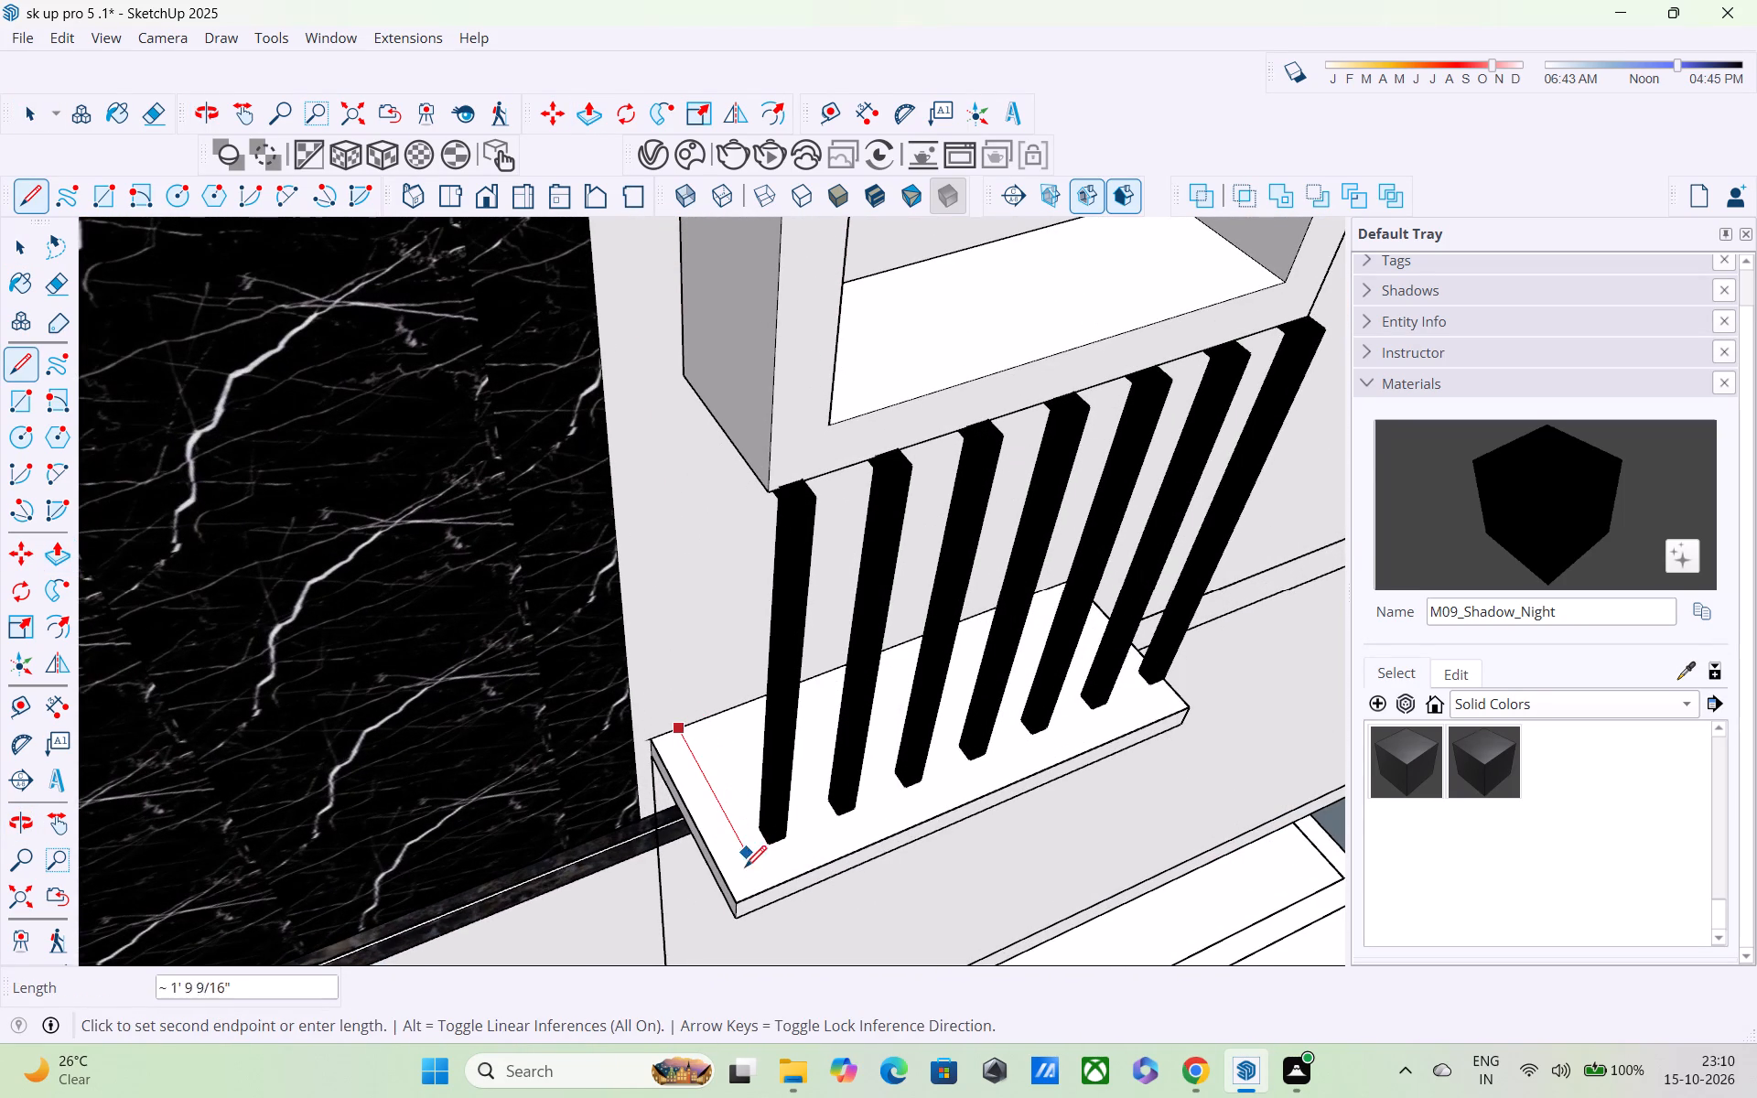
left_click(760, 889)
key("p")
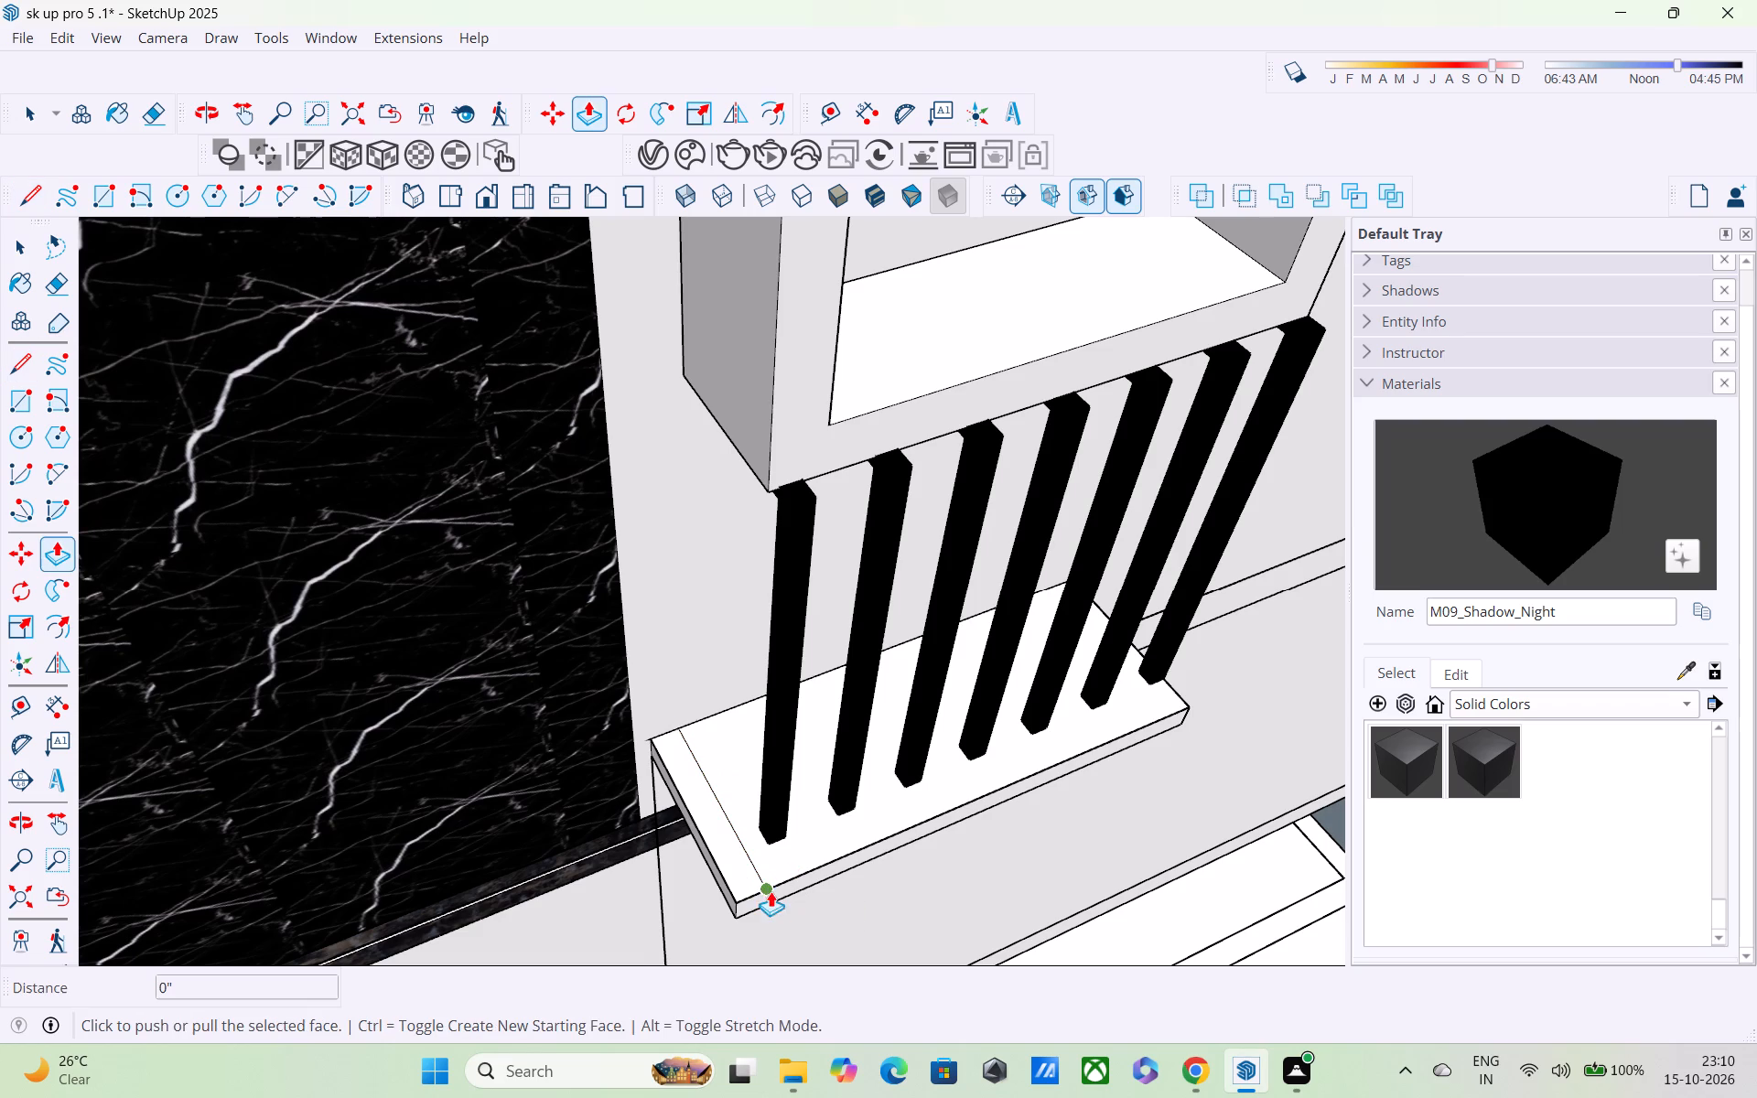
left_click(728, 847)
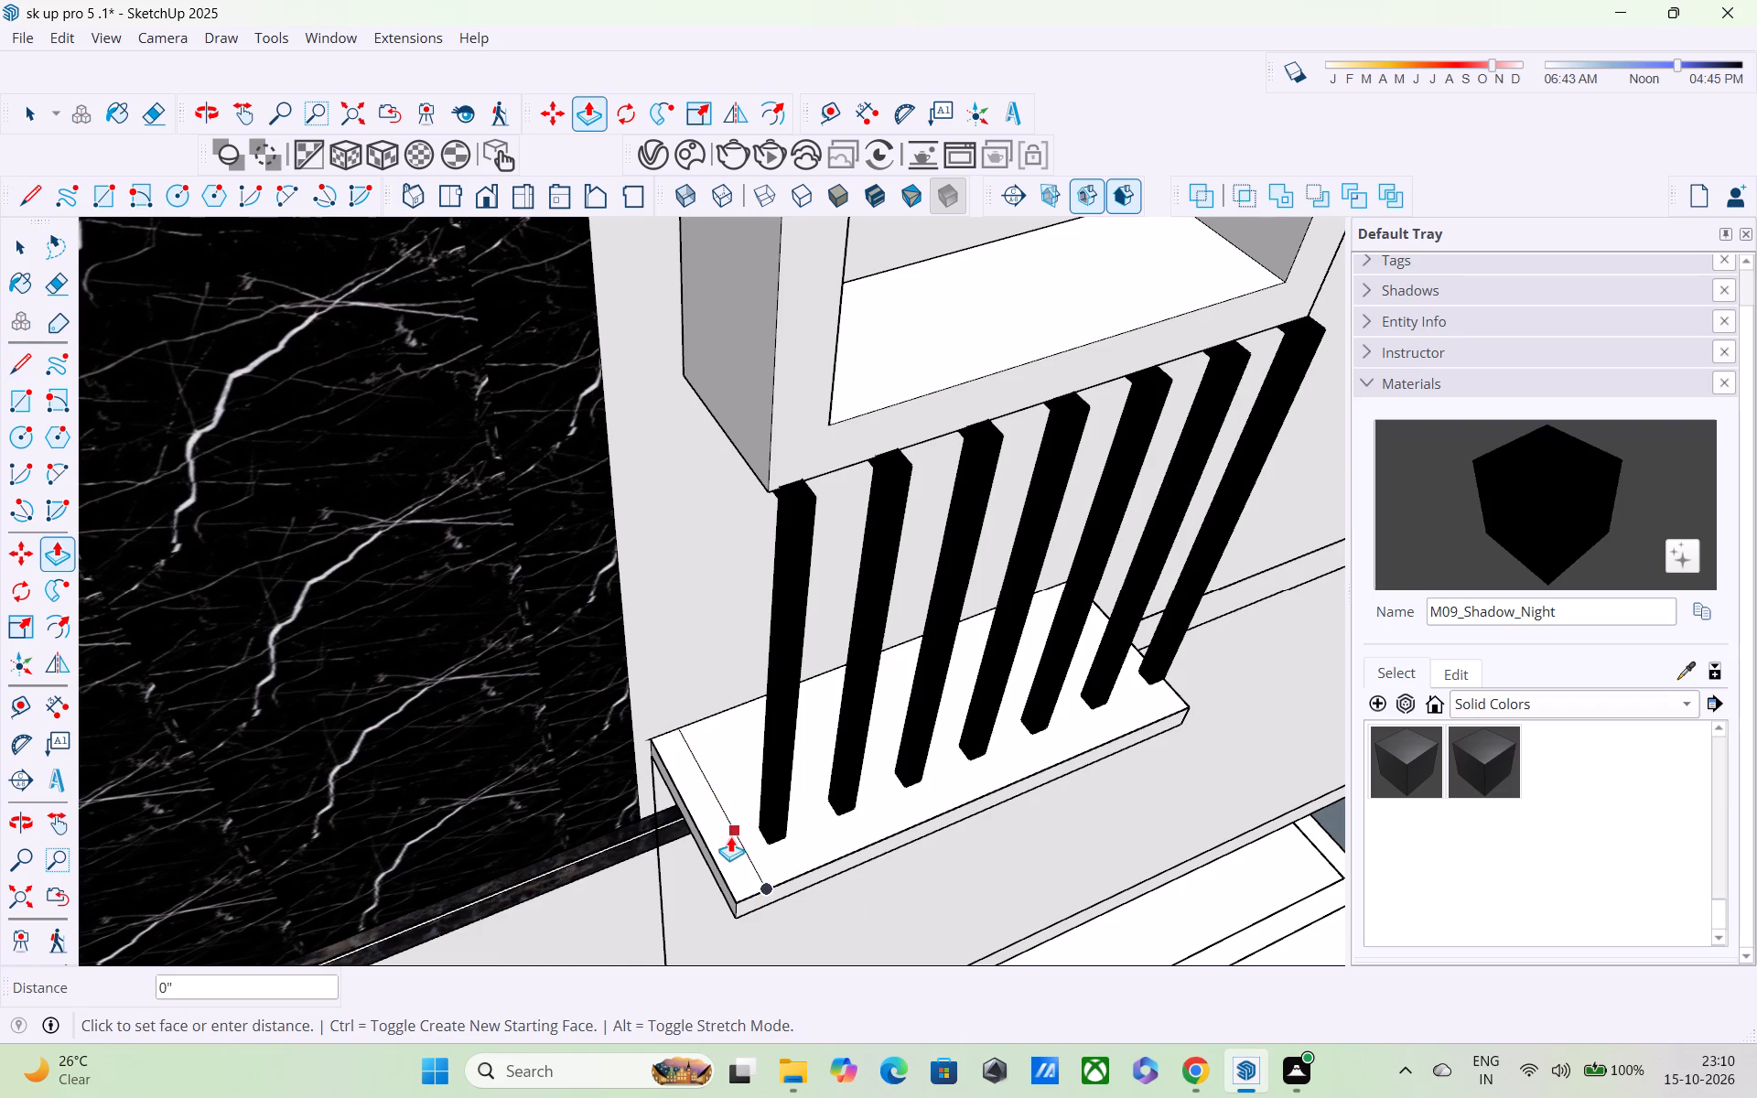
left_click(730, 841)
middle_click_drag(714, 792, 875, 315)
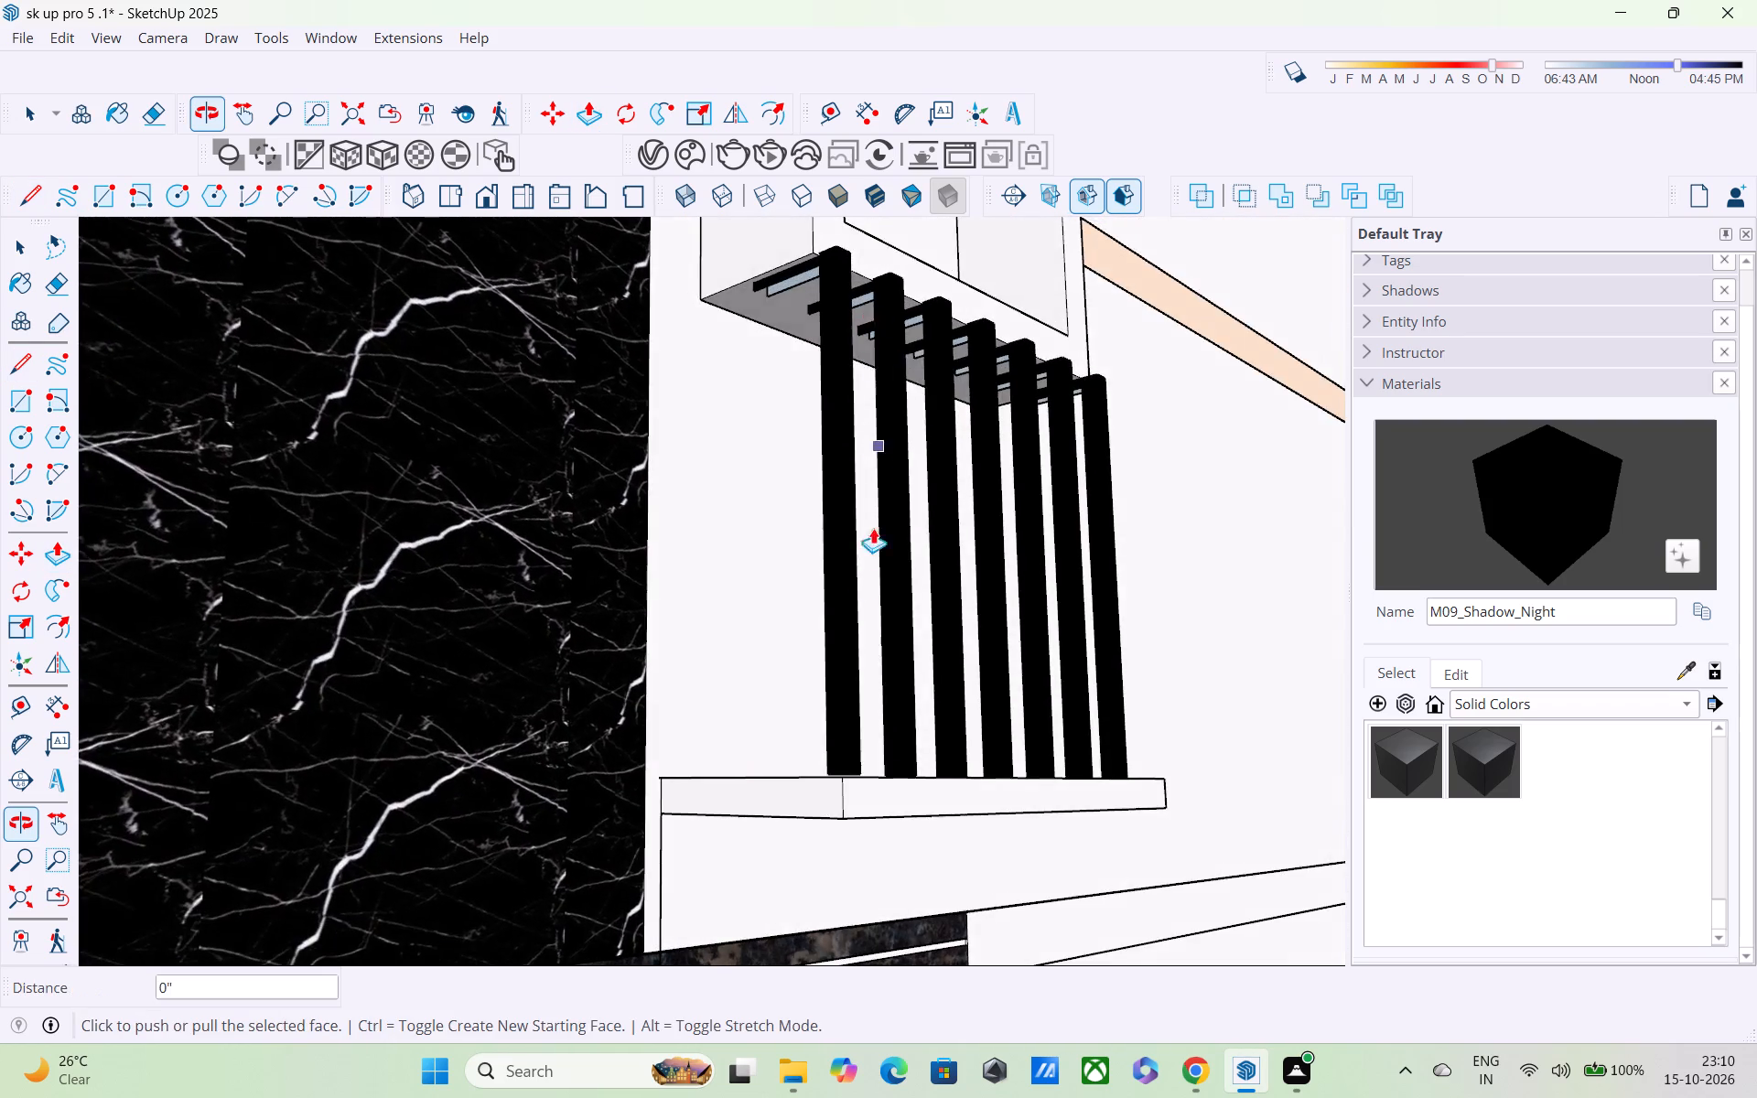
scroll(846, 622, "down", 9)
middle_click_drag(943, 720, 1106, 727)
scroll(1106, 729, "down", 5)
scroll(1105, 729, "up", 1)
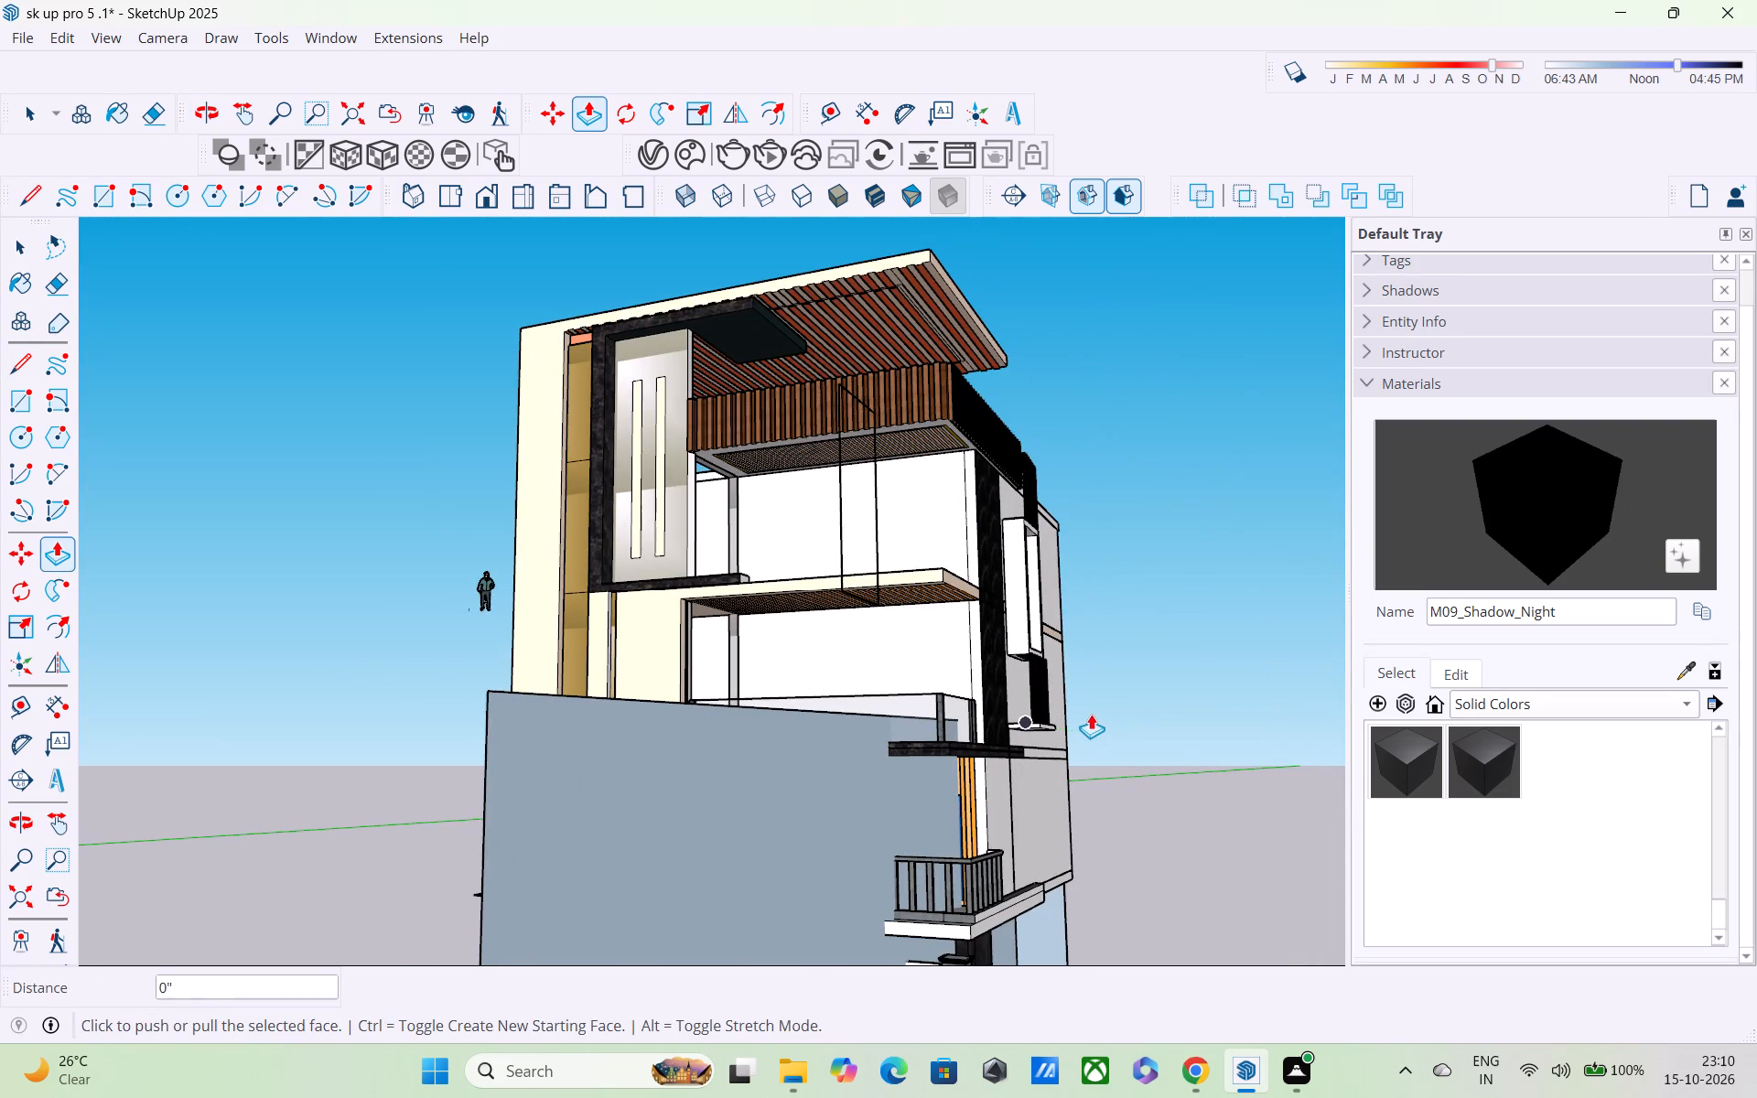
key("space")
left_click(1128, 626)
Draw a line about 5' 8" long across the slab's top face, beside the posts' wall side, from the far edge to the marble-side cross line.
middle_click_drag(1133, 635, 976, 716)
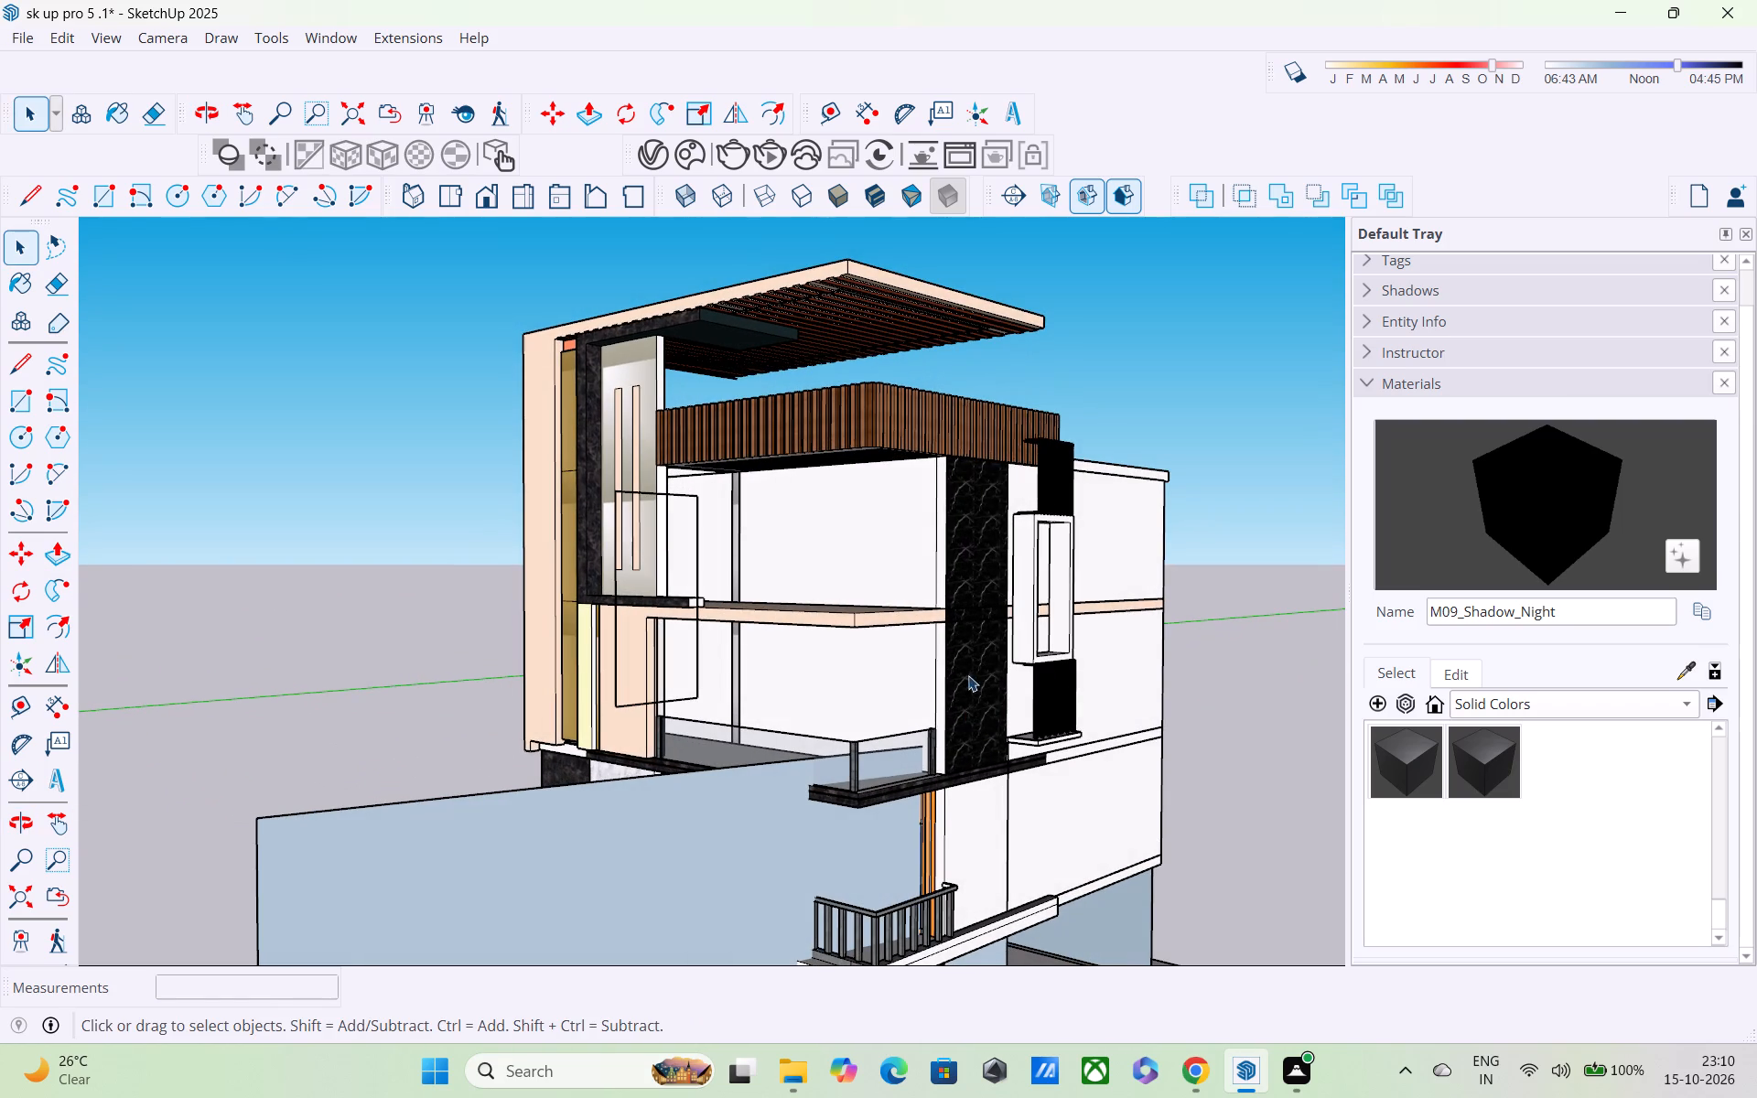
middle_click_drag(997, 691, 1069, 832)
scroll(1050, 770, "up", 5)
middle_click_drag(982, 702, 1021, 734)
scroll(1021, 736, "up", 7)
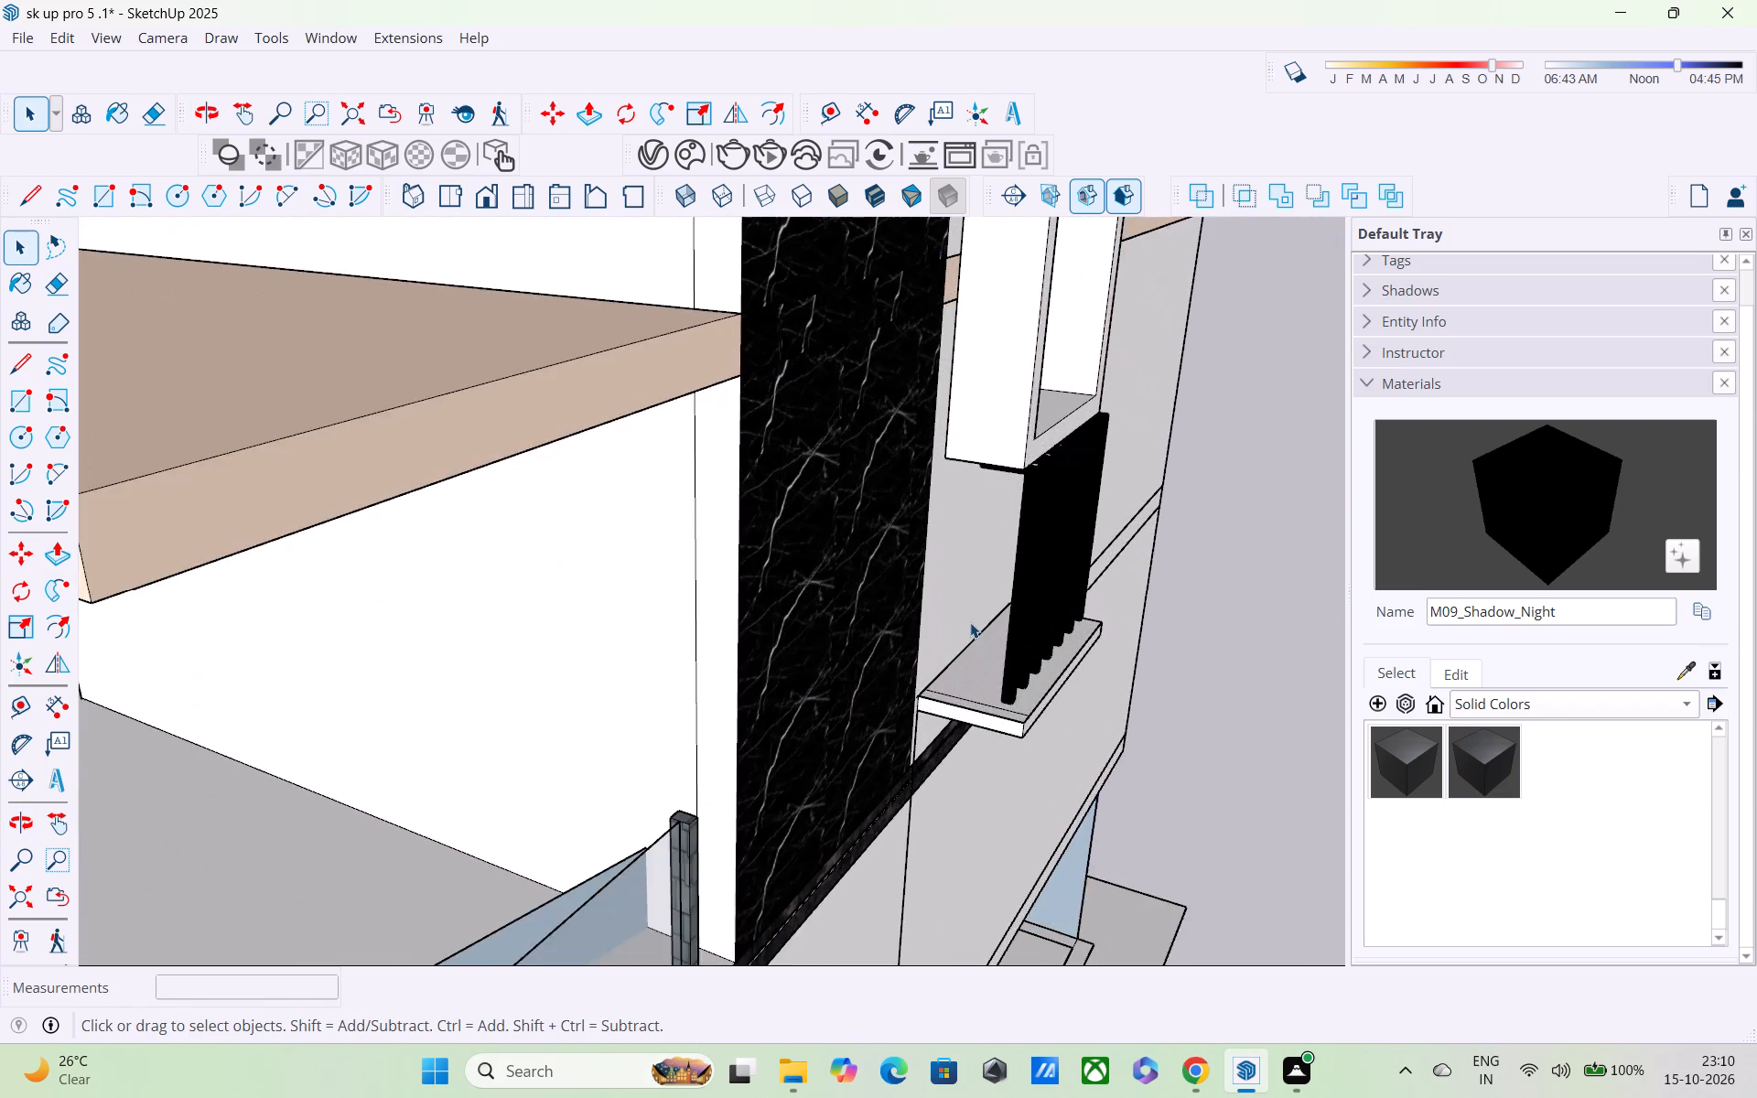
scroll(970, 622, "up", 4)
middle_click_drag(979, 622, 1048, 603)
scroll(1047, 641, "up", 4)
scroll(1046, 585, "down", 1)
middle_click_drag(1048, 587, 1106, 608)
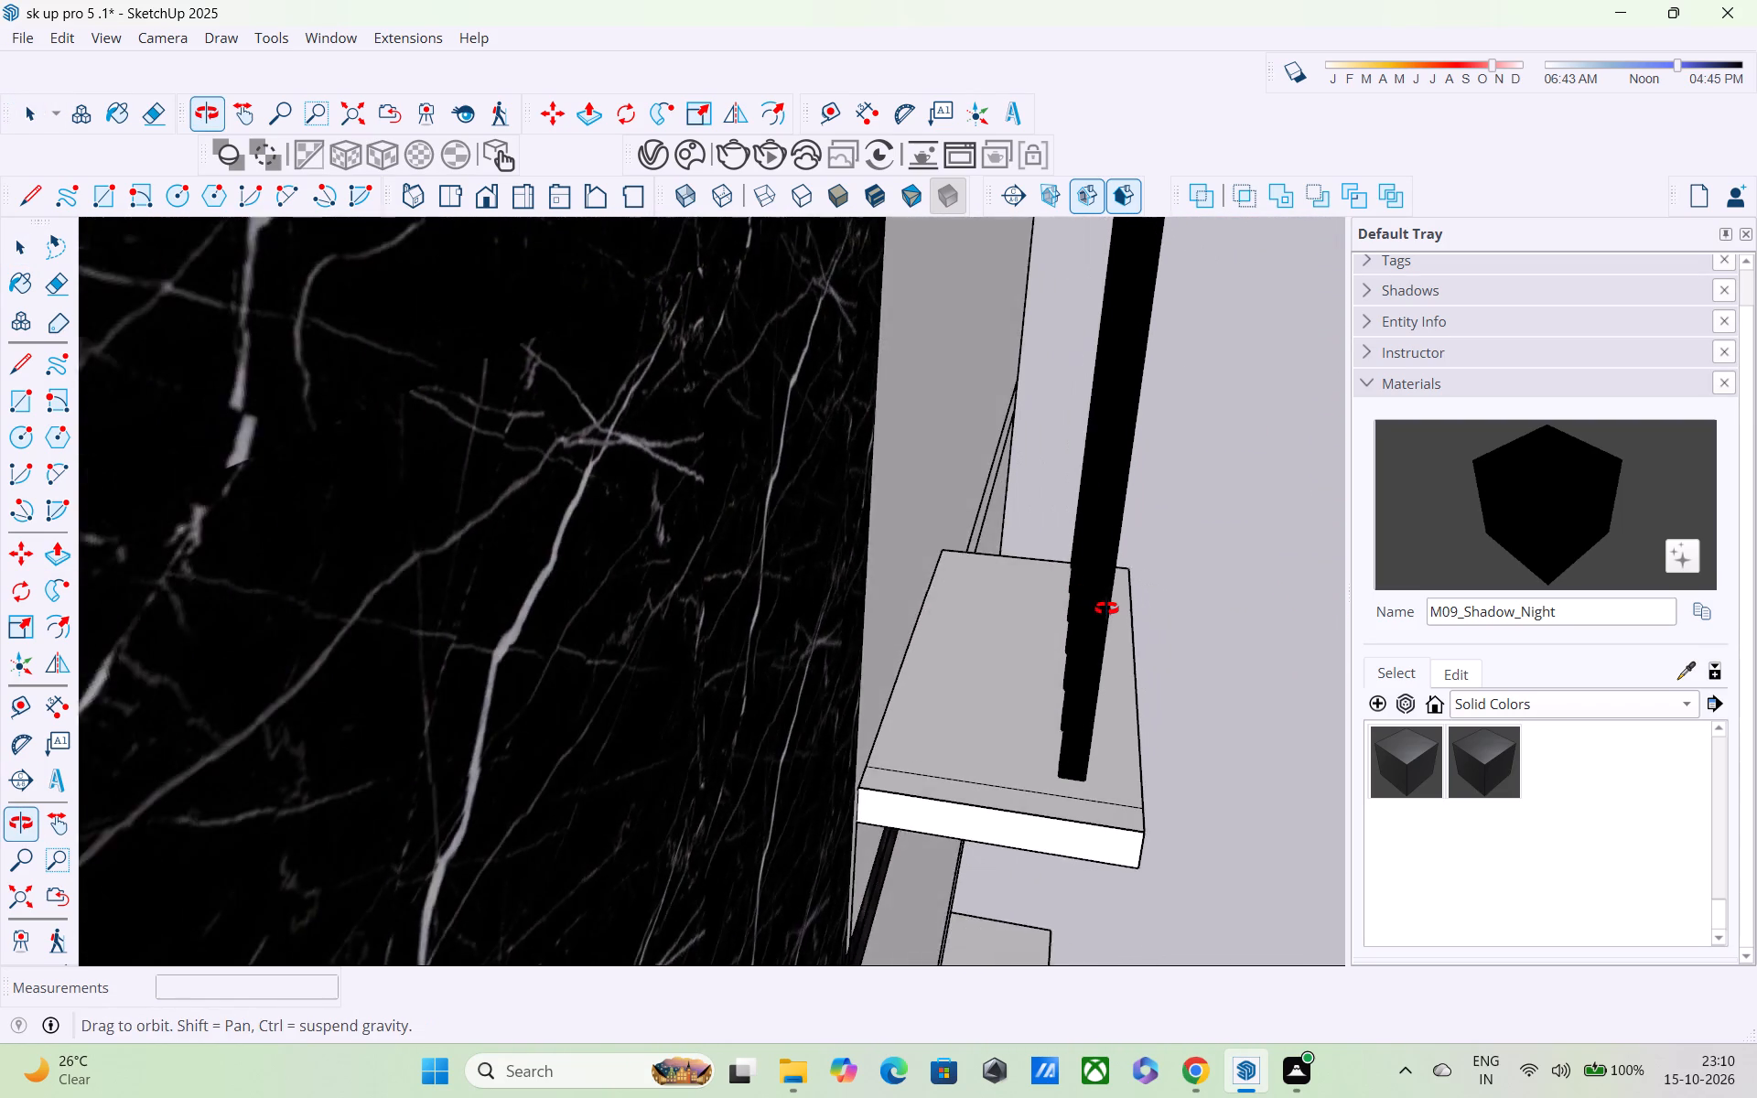
middle_click_drag(1106, 608, 1103, 601)
scroll(1087, 577, "up", 3)
key("l")
scroll(1068, 541, "up", 3)
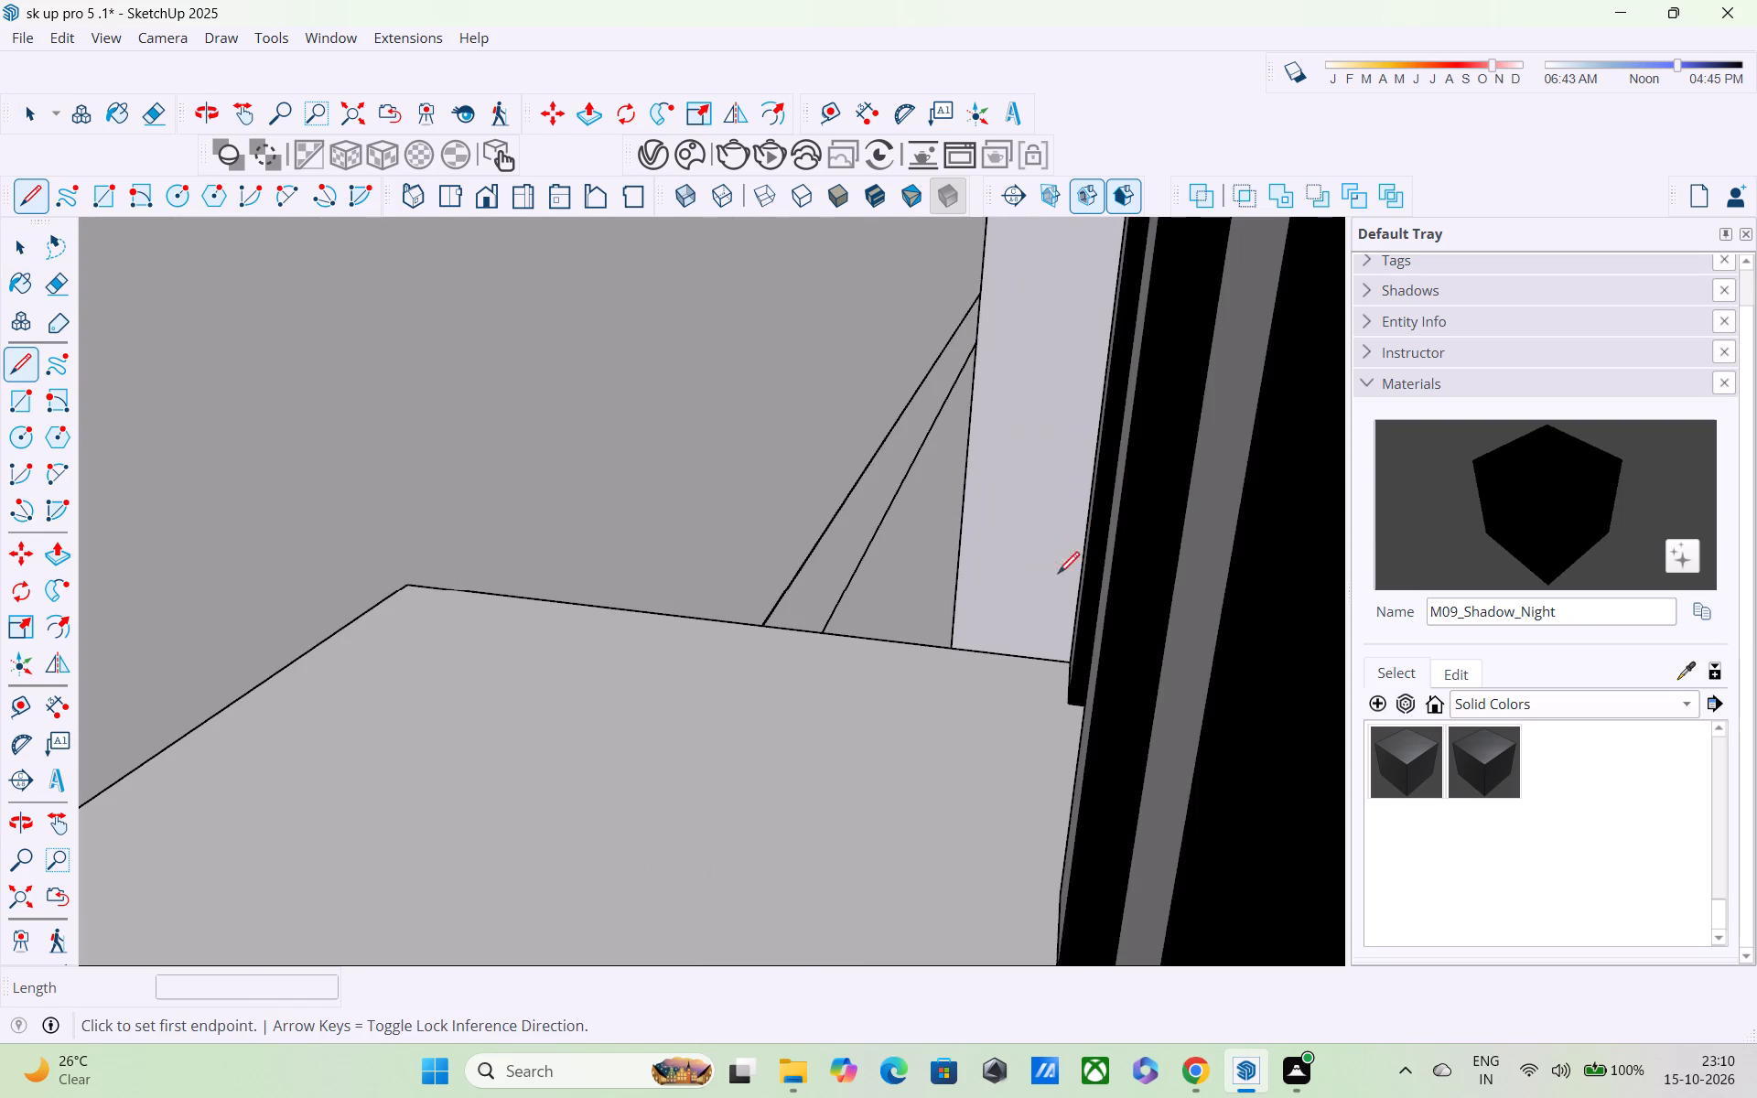
left_click(1065, 661)
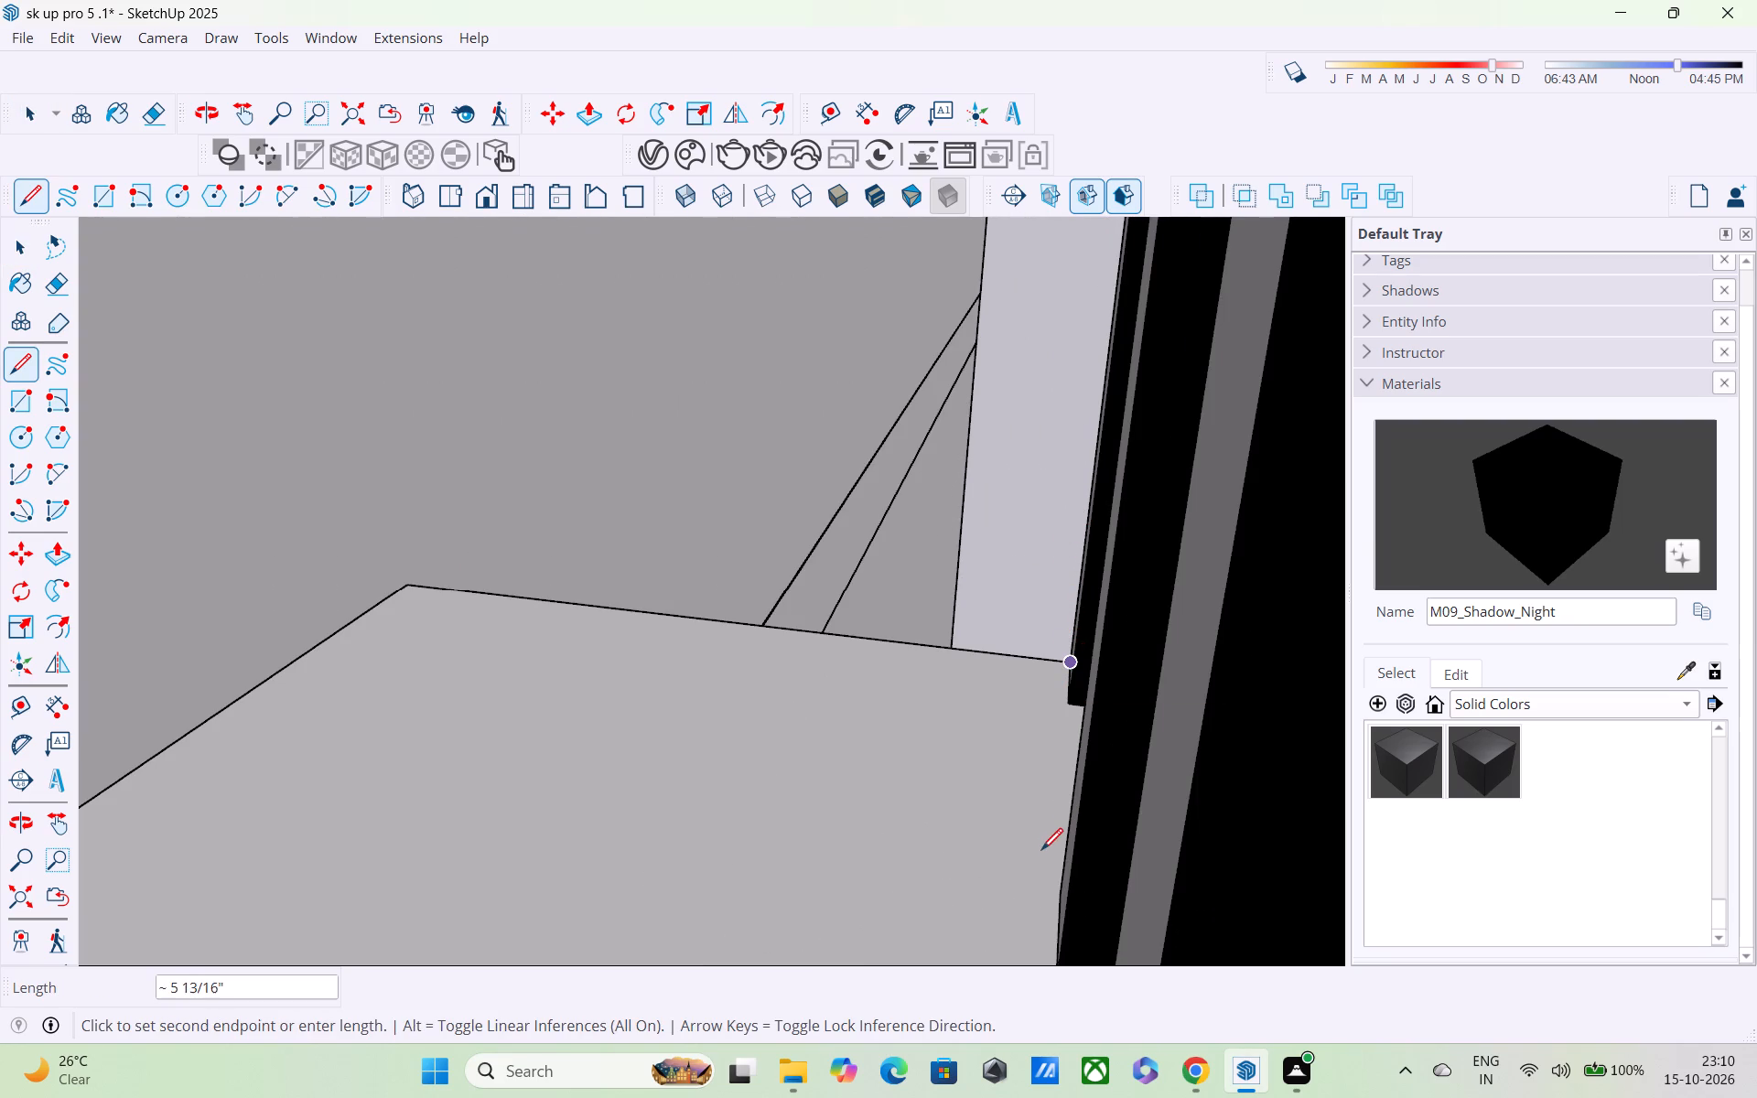
middle_click_drag(1041, 856, 1066, 645, "shift")
scroll(1072, 631, "down", 12)
scroll(1052, 738, "down", 1)
middle_click_drag(1048, 750, 1054, 410, "shift")
scroll(1060, 425, "down", 4)
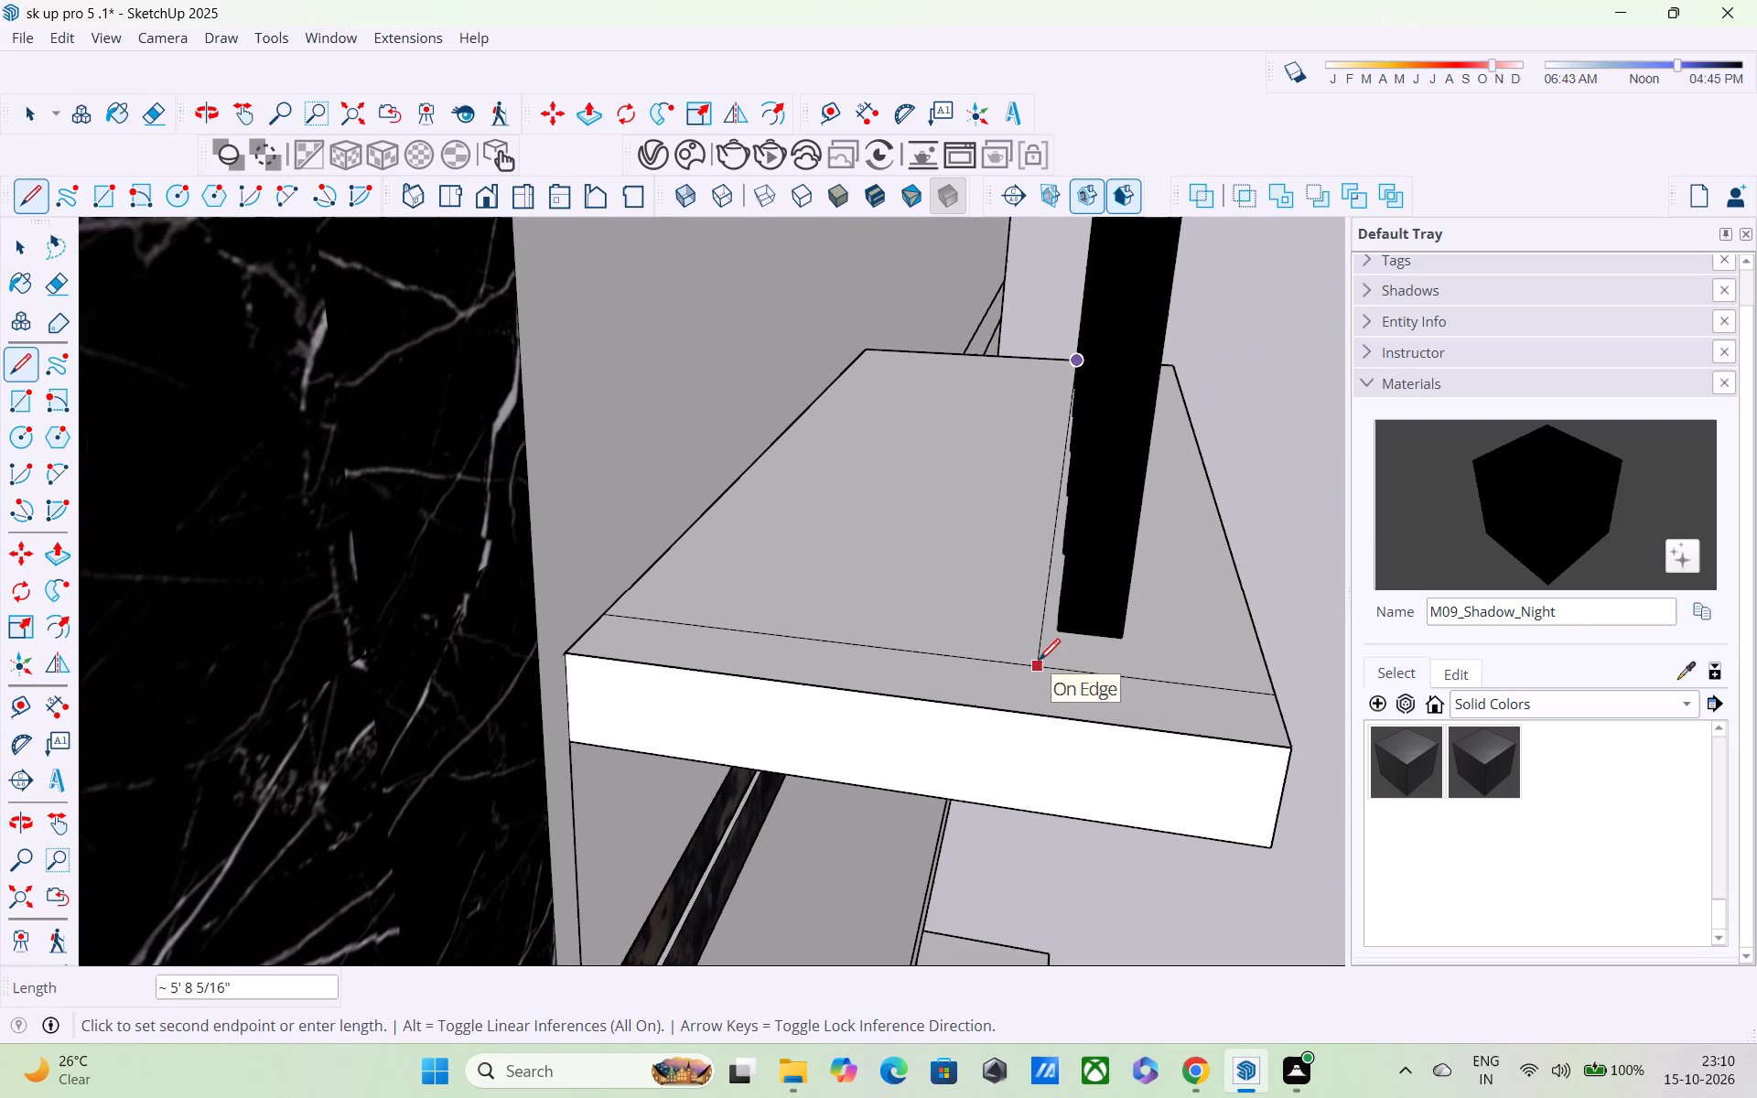
left_click(1049, 660)
Push/Pull the slab's main top face between the wall and the posts up about 2 7/8".
key("p")
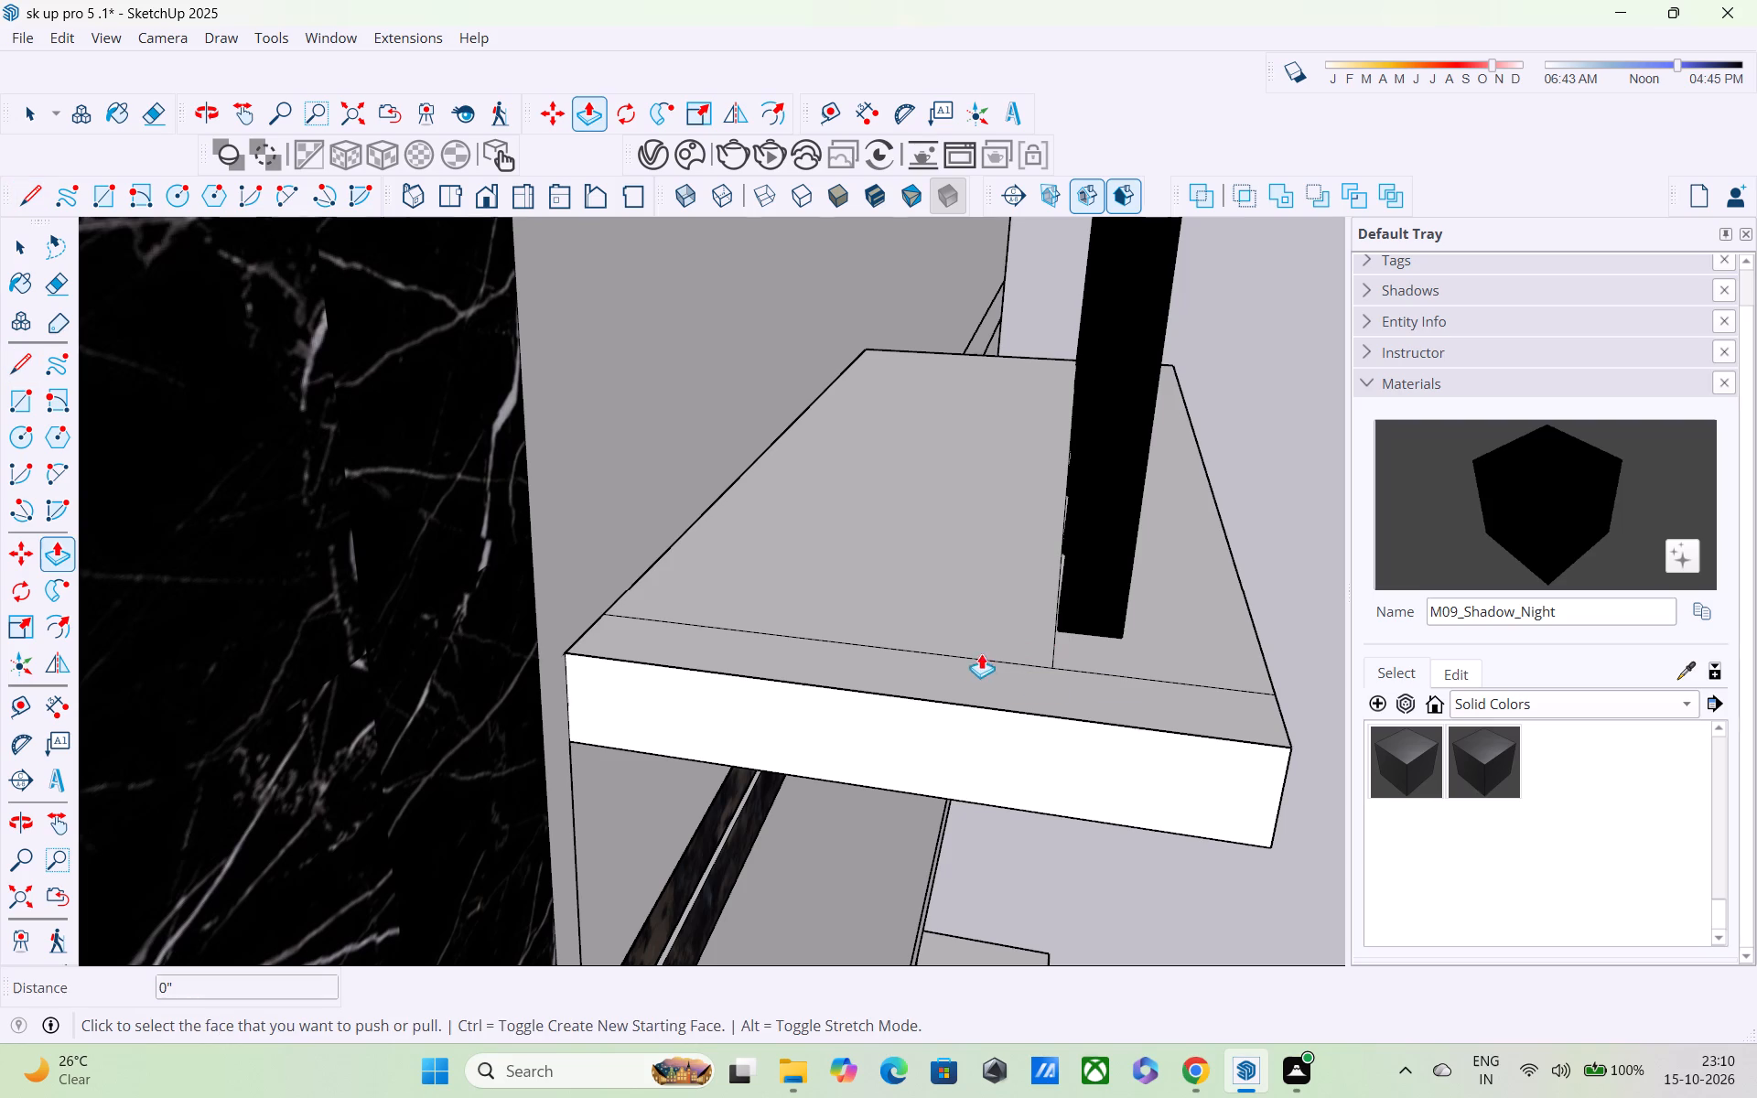
left_click(976, 608)
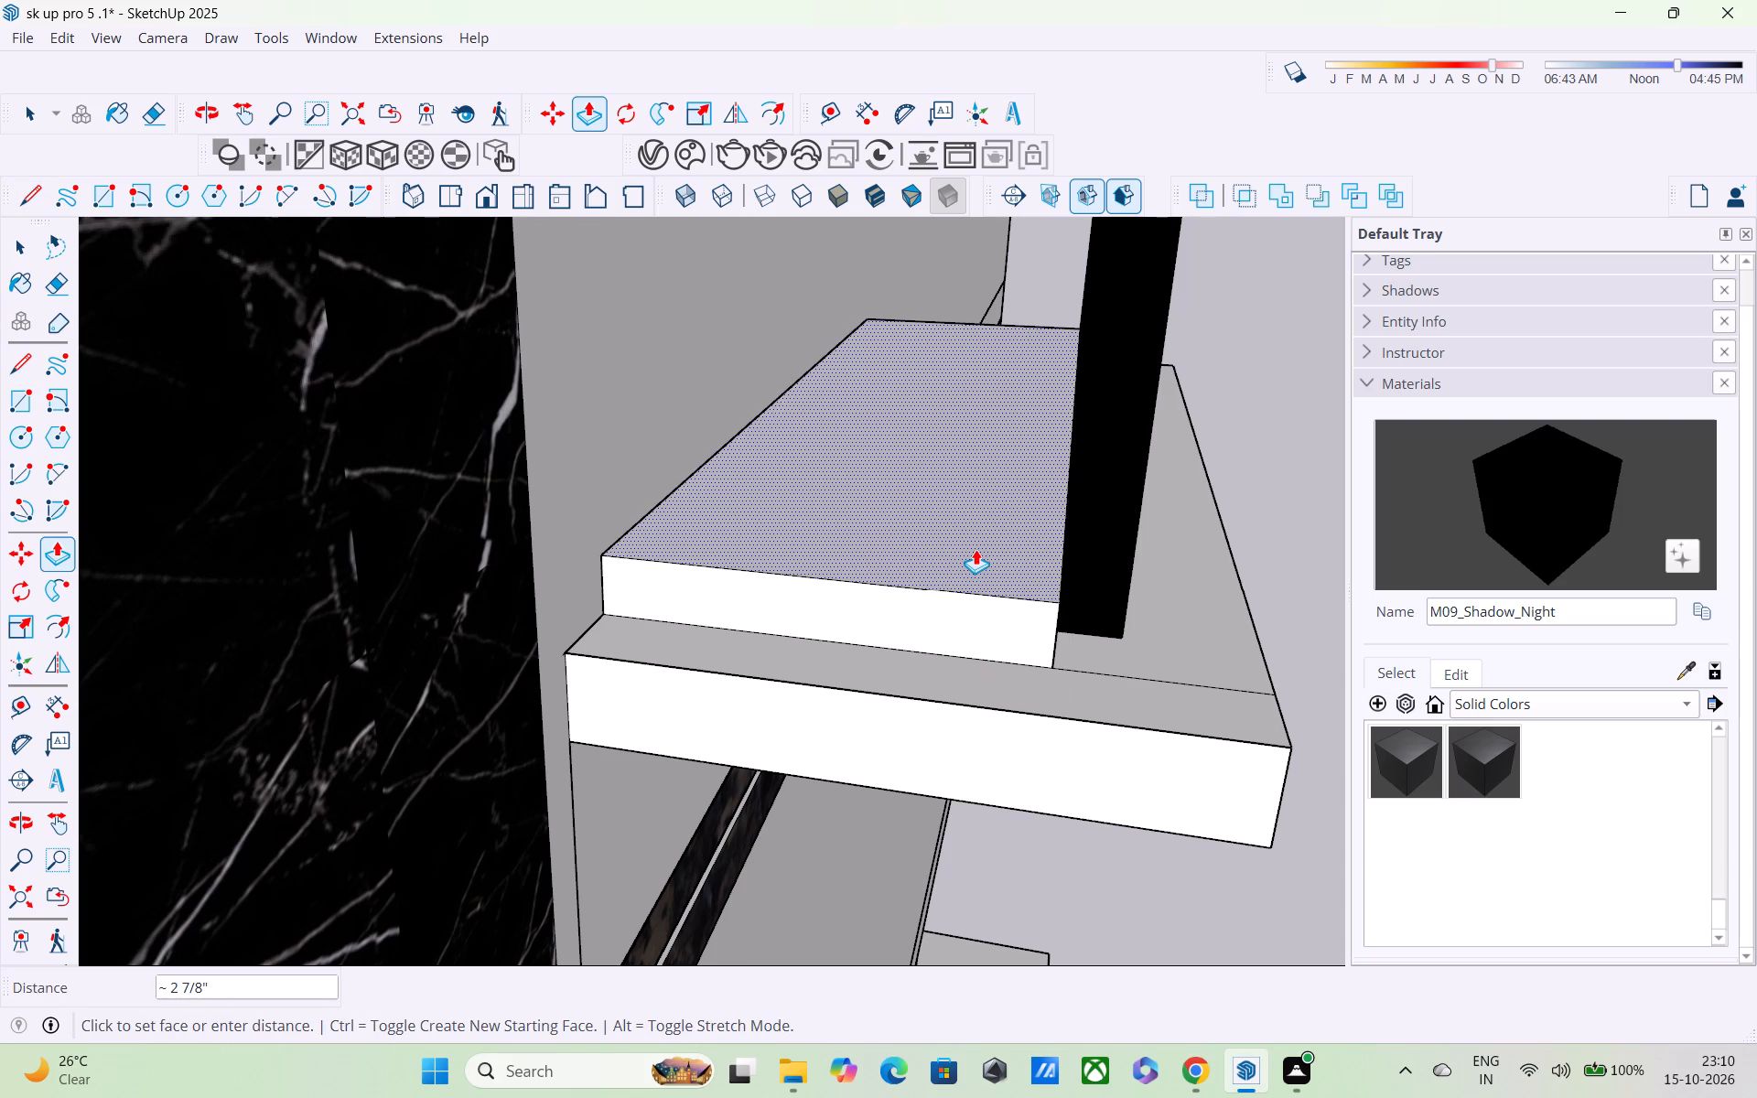
left_click(976, 549)
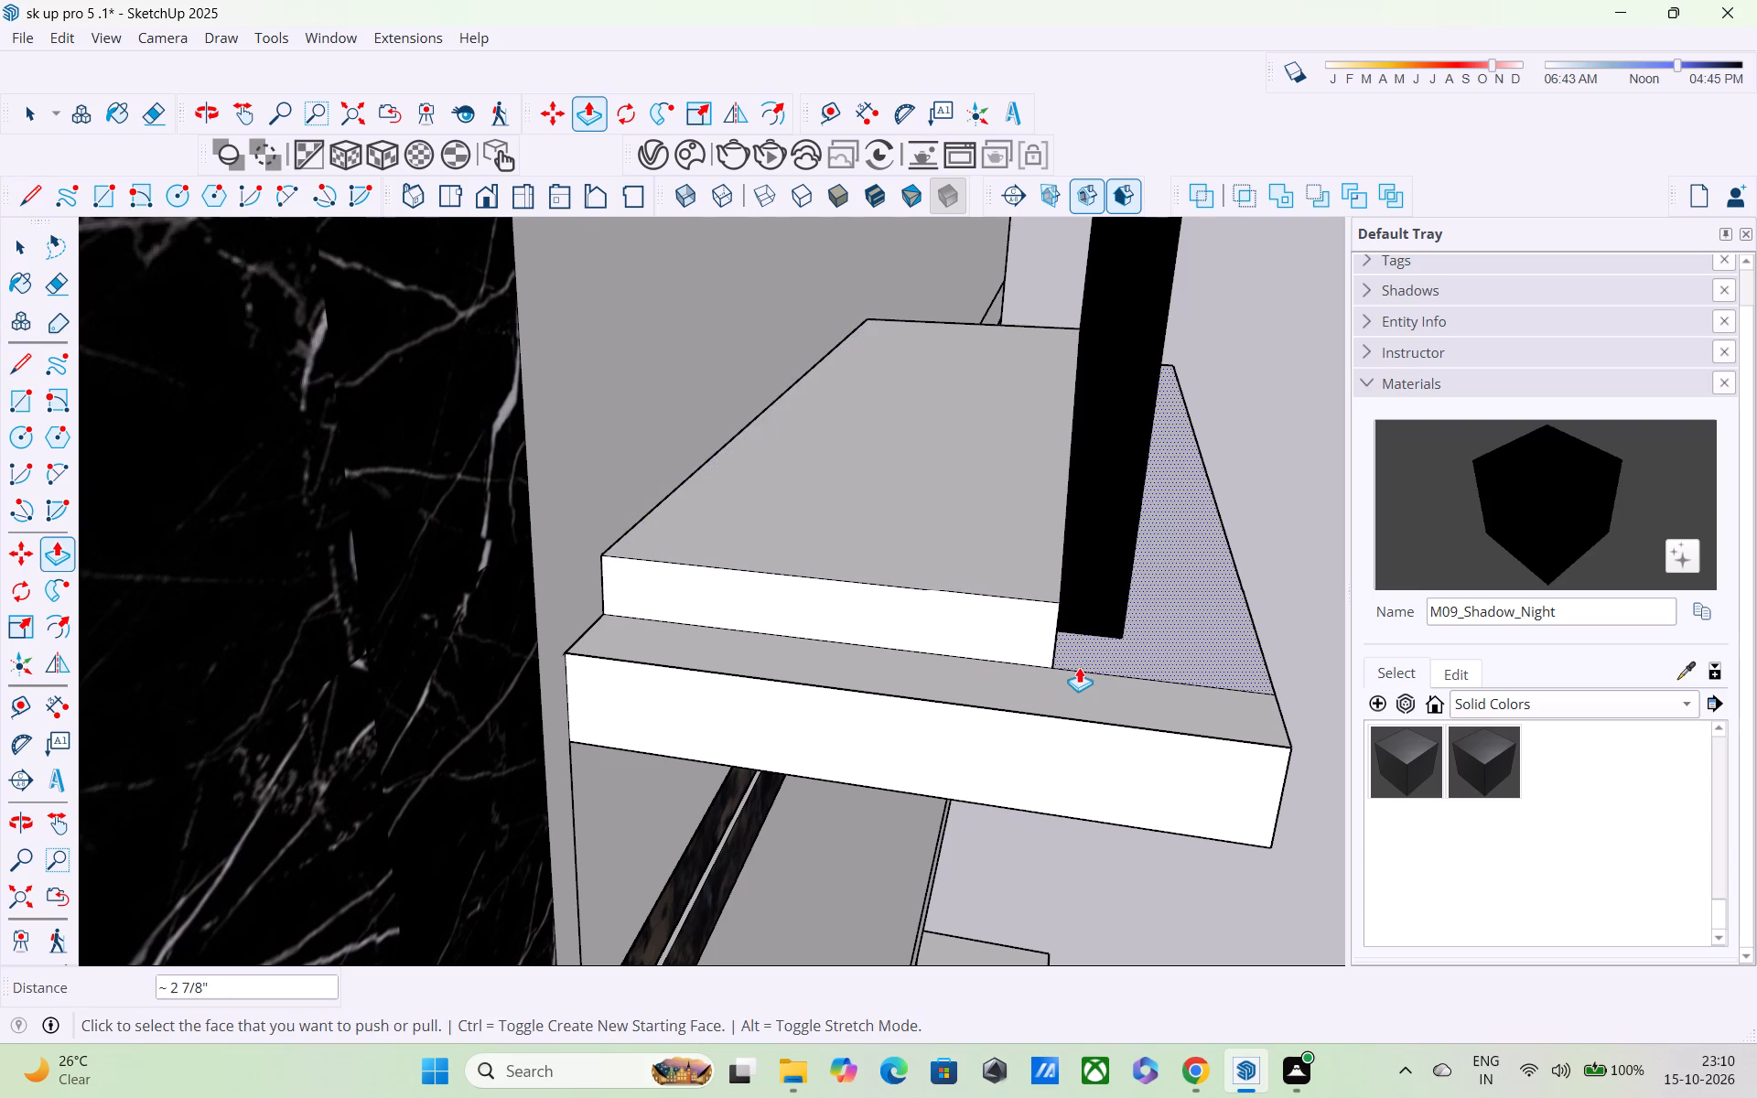
Split the marble-side end strip with a line about 3 5/8" long from the raised block's corner and raise its wall-side part about 2 7/8".
key("l")
left_click(1062, 665)
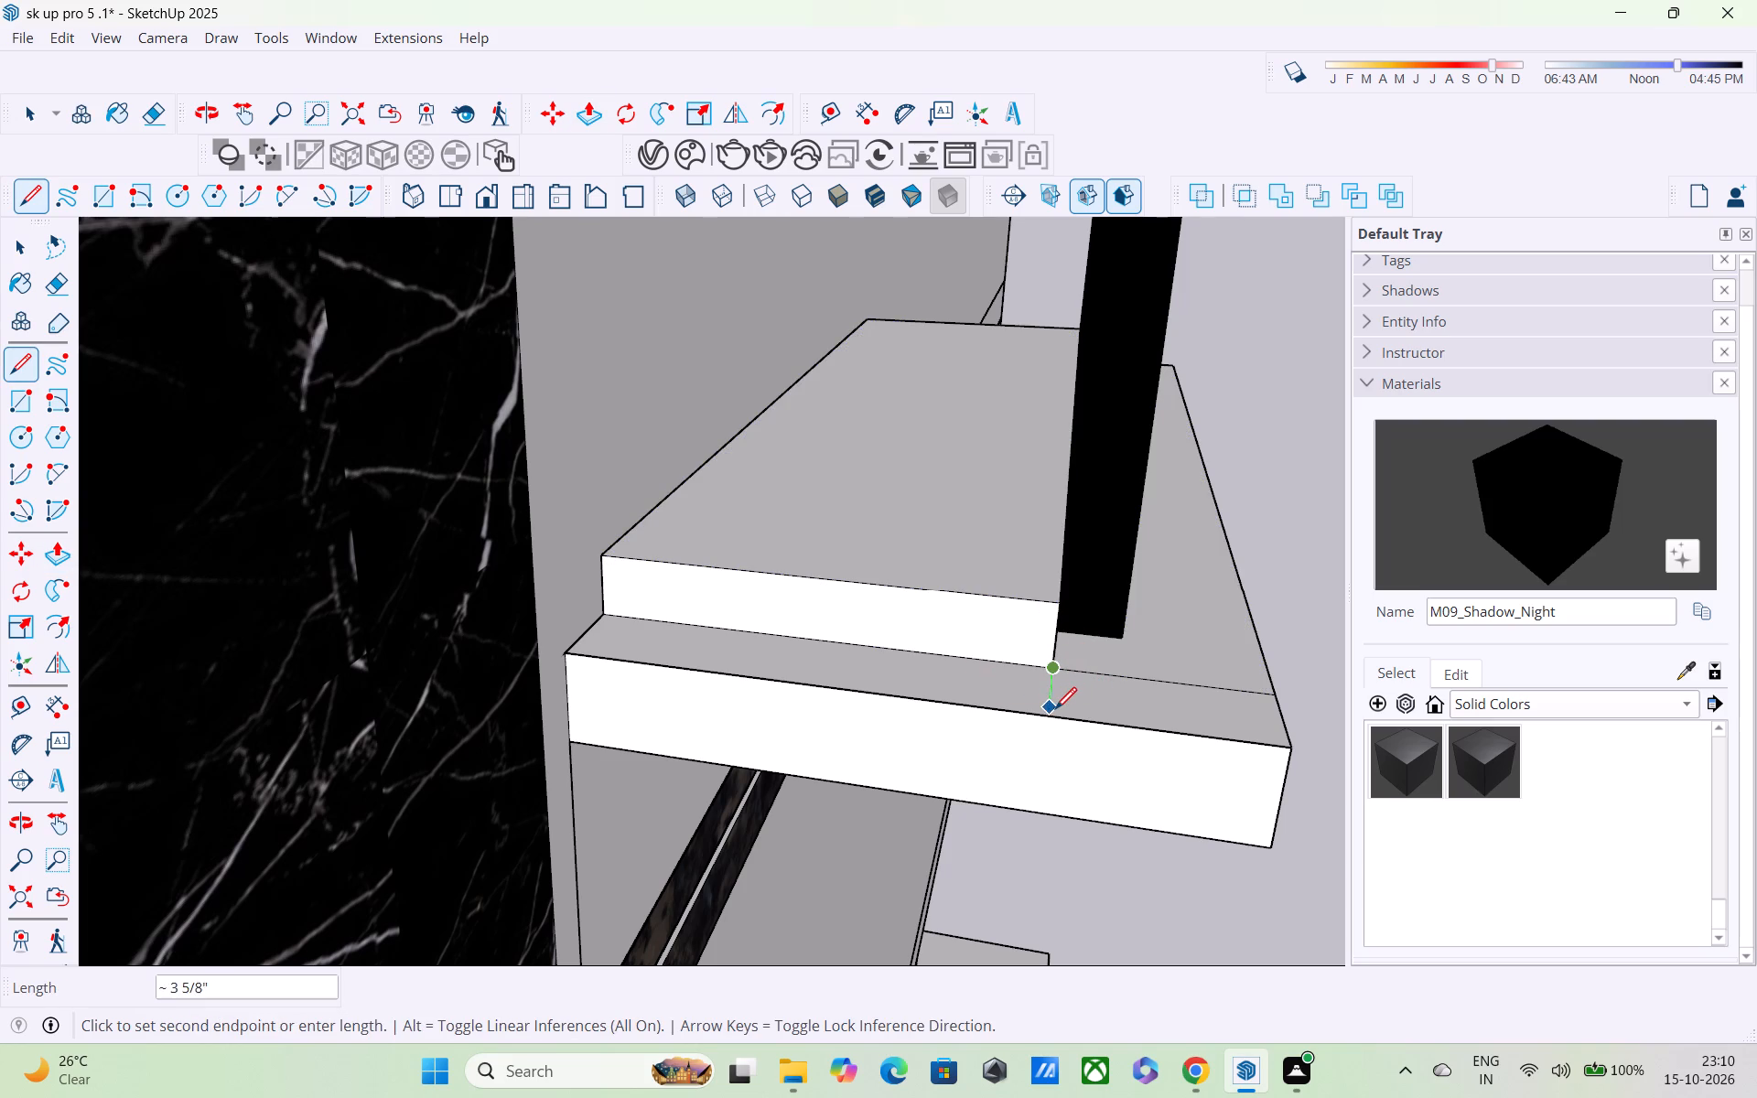
left_click(1055, 711)
key("p")
left_click(1019, 684)
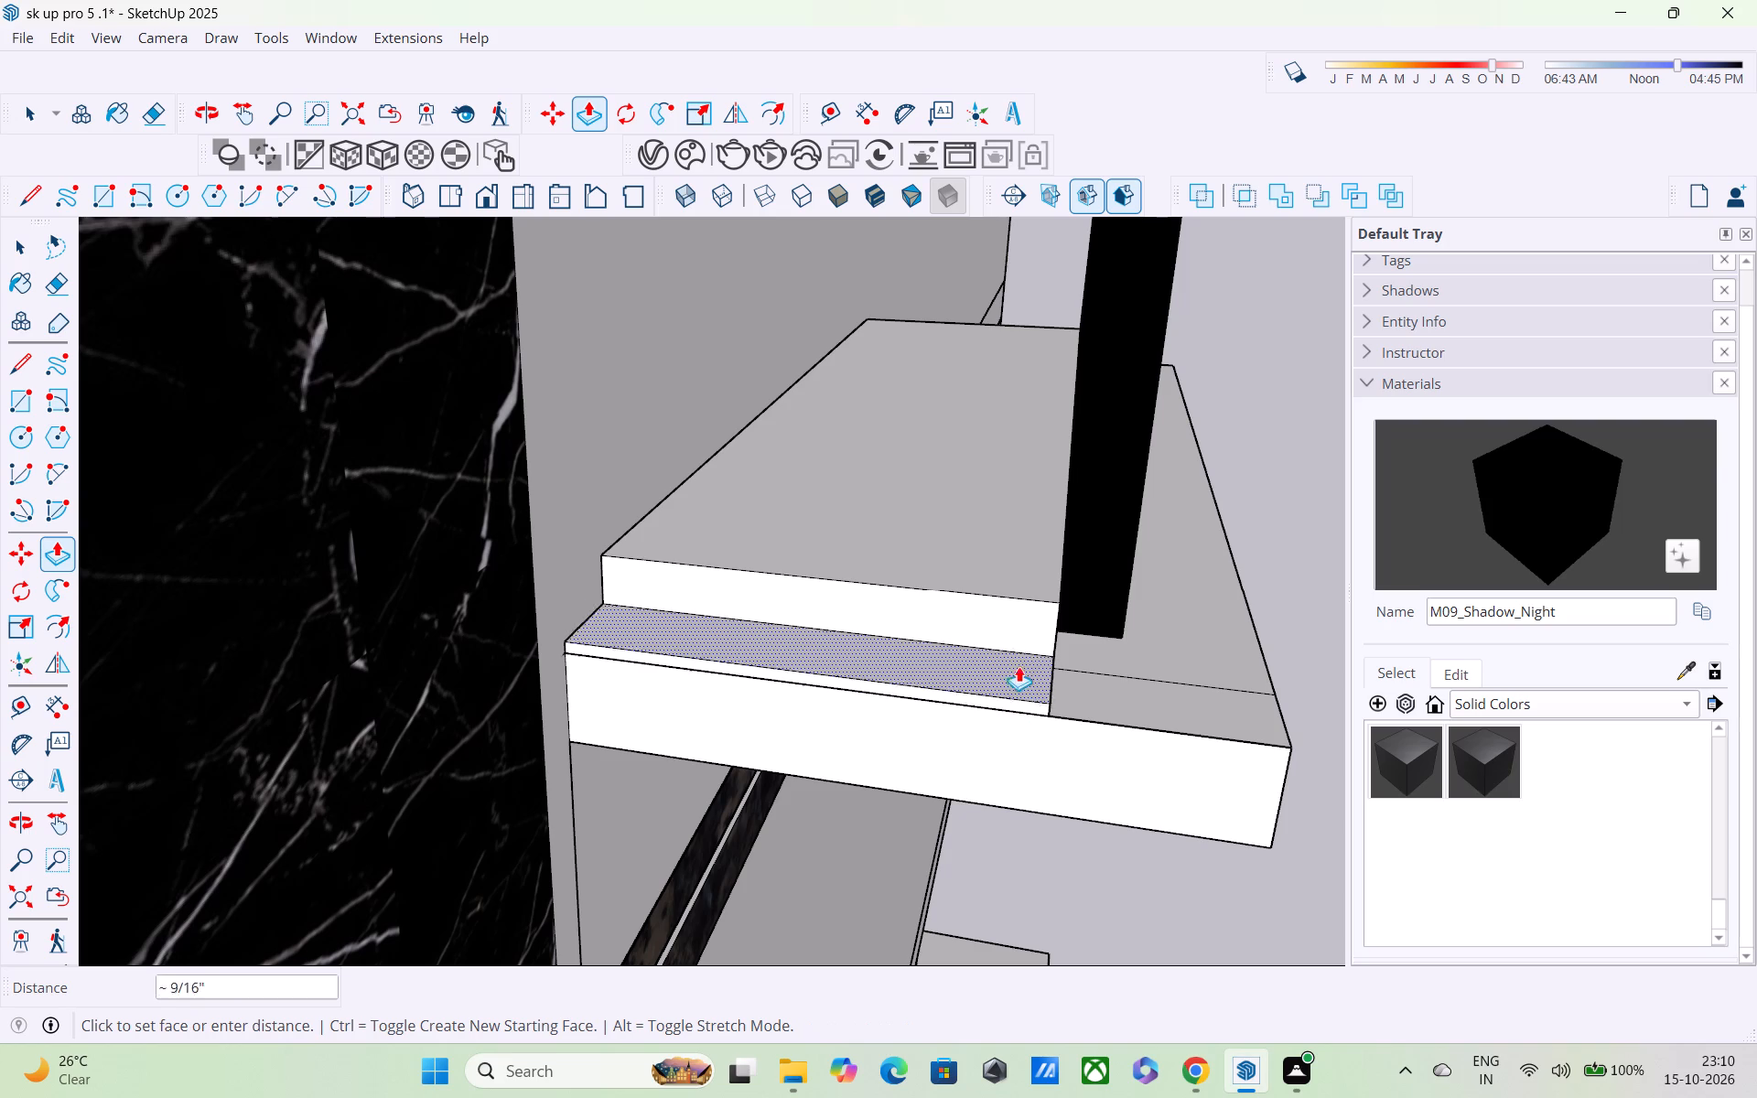
left_click(1017, 601)
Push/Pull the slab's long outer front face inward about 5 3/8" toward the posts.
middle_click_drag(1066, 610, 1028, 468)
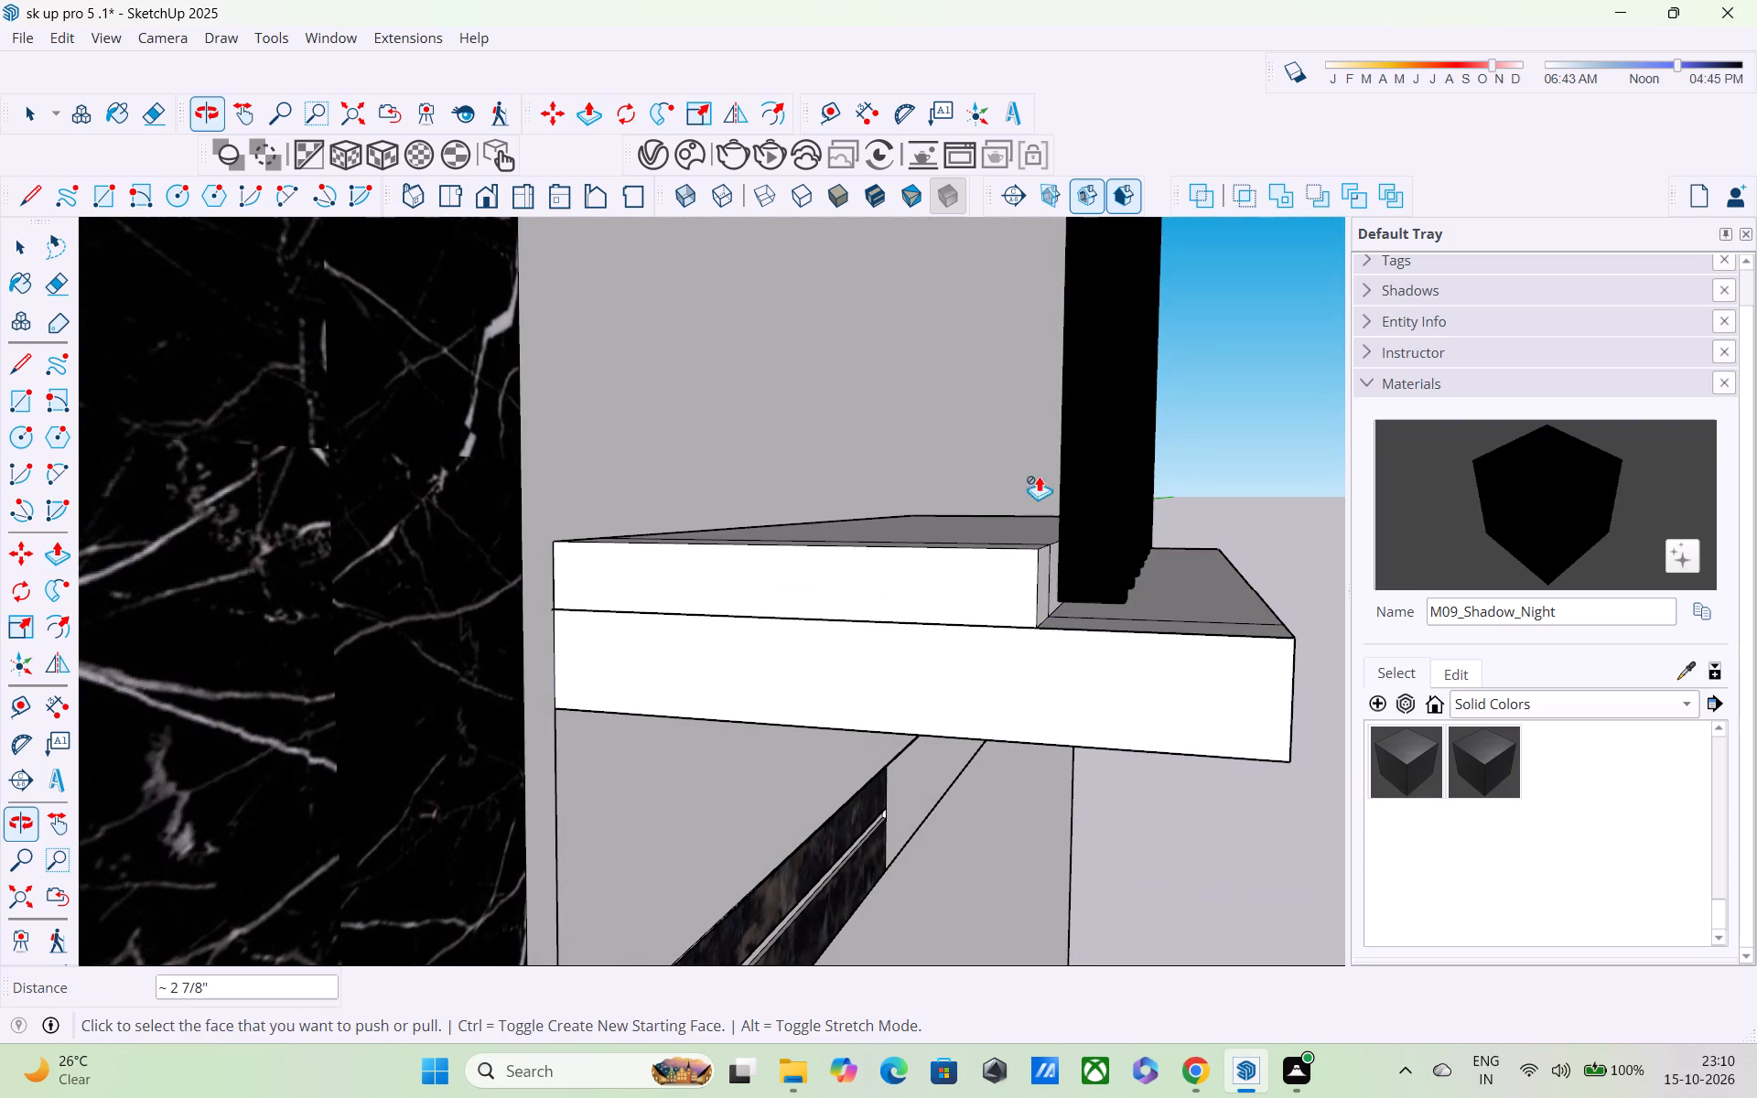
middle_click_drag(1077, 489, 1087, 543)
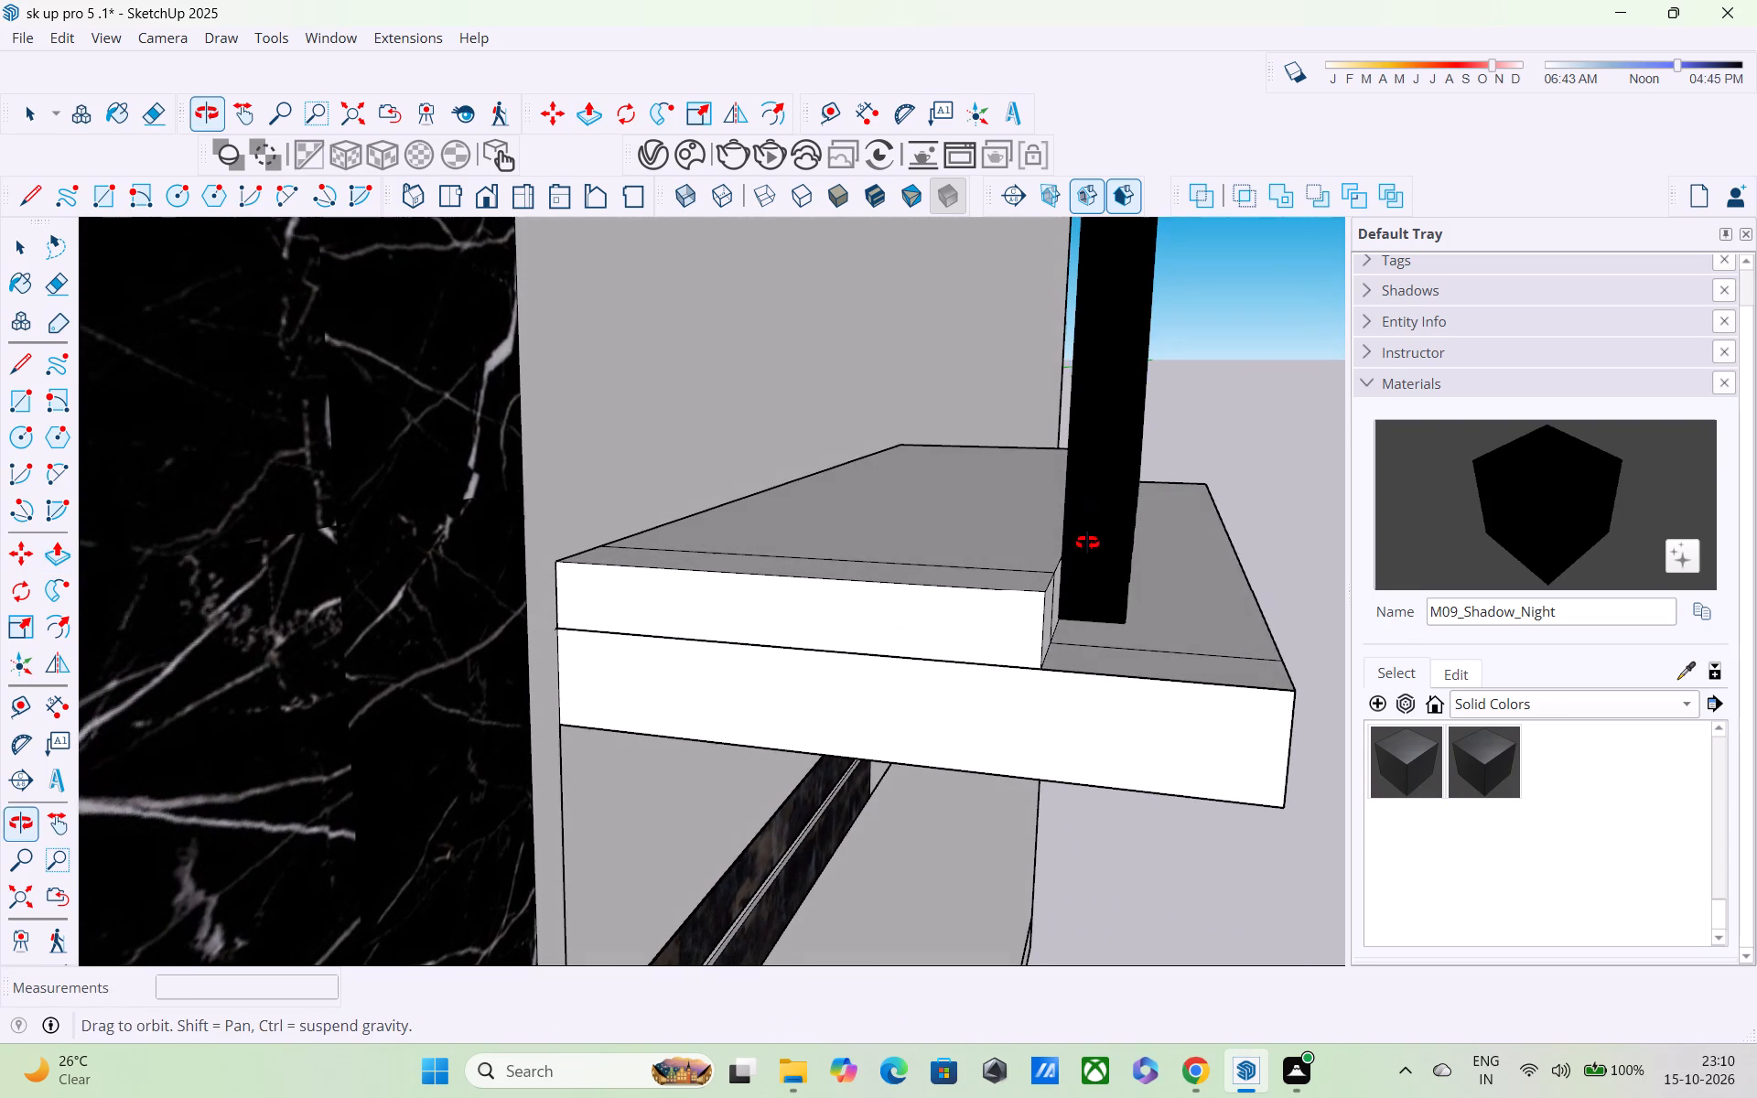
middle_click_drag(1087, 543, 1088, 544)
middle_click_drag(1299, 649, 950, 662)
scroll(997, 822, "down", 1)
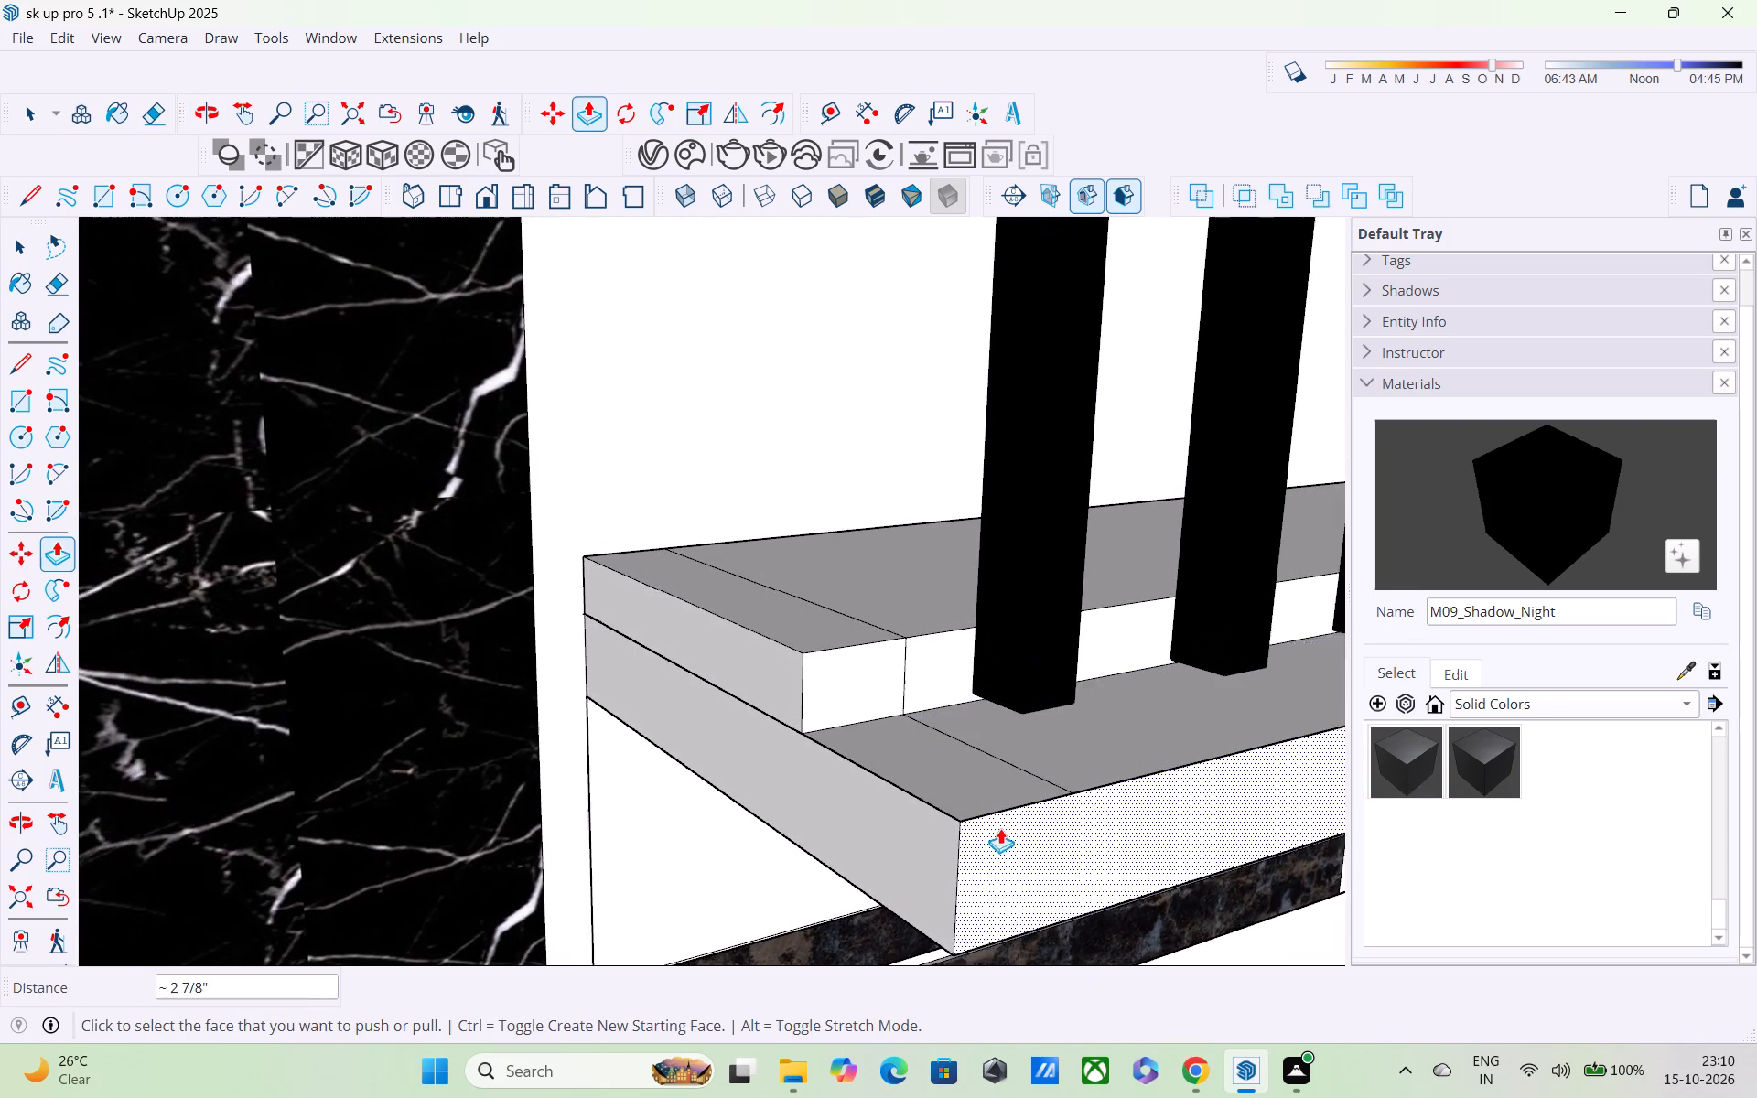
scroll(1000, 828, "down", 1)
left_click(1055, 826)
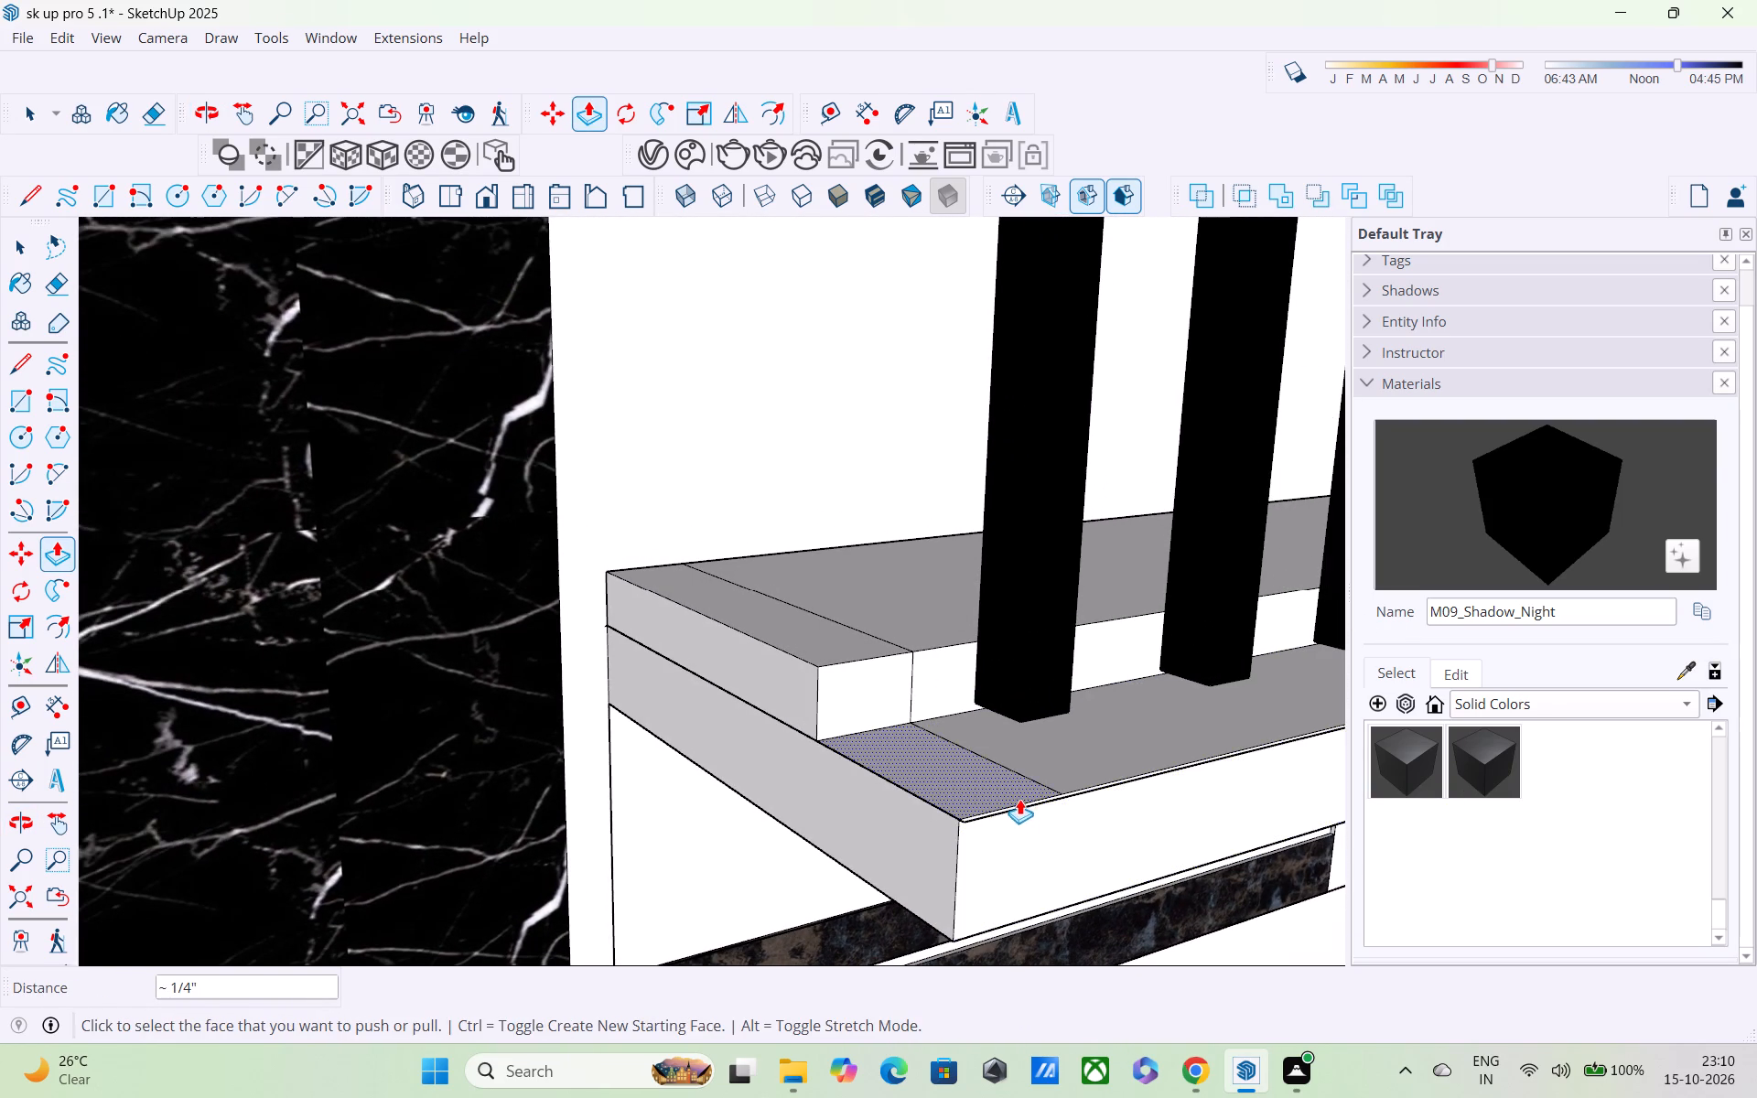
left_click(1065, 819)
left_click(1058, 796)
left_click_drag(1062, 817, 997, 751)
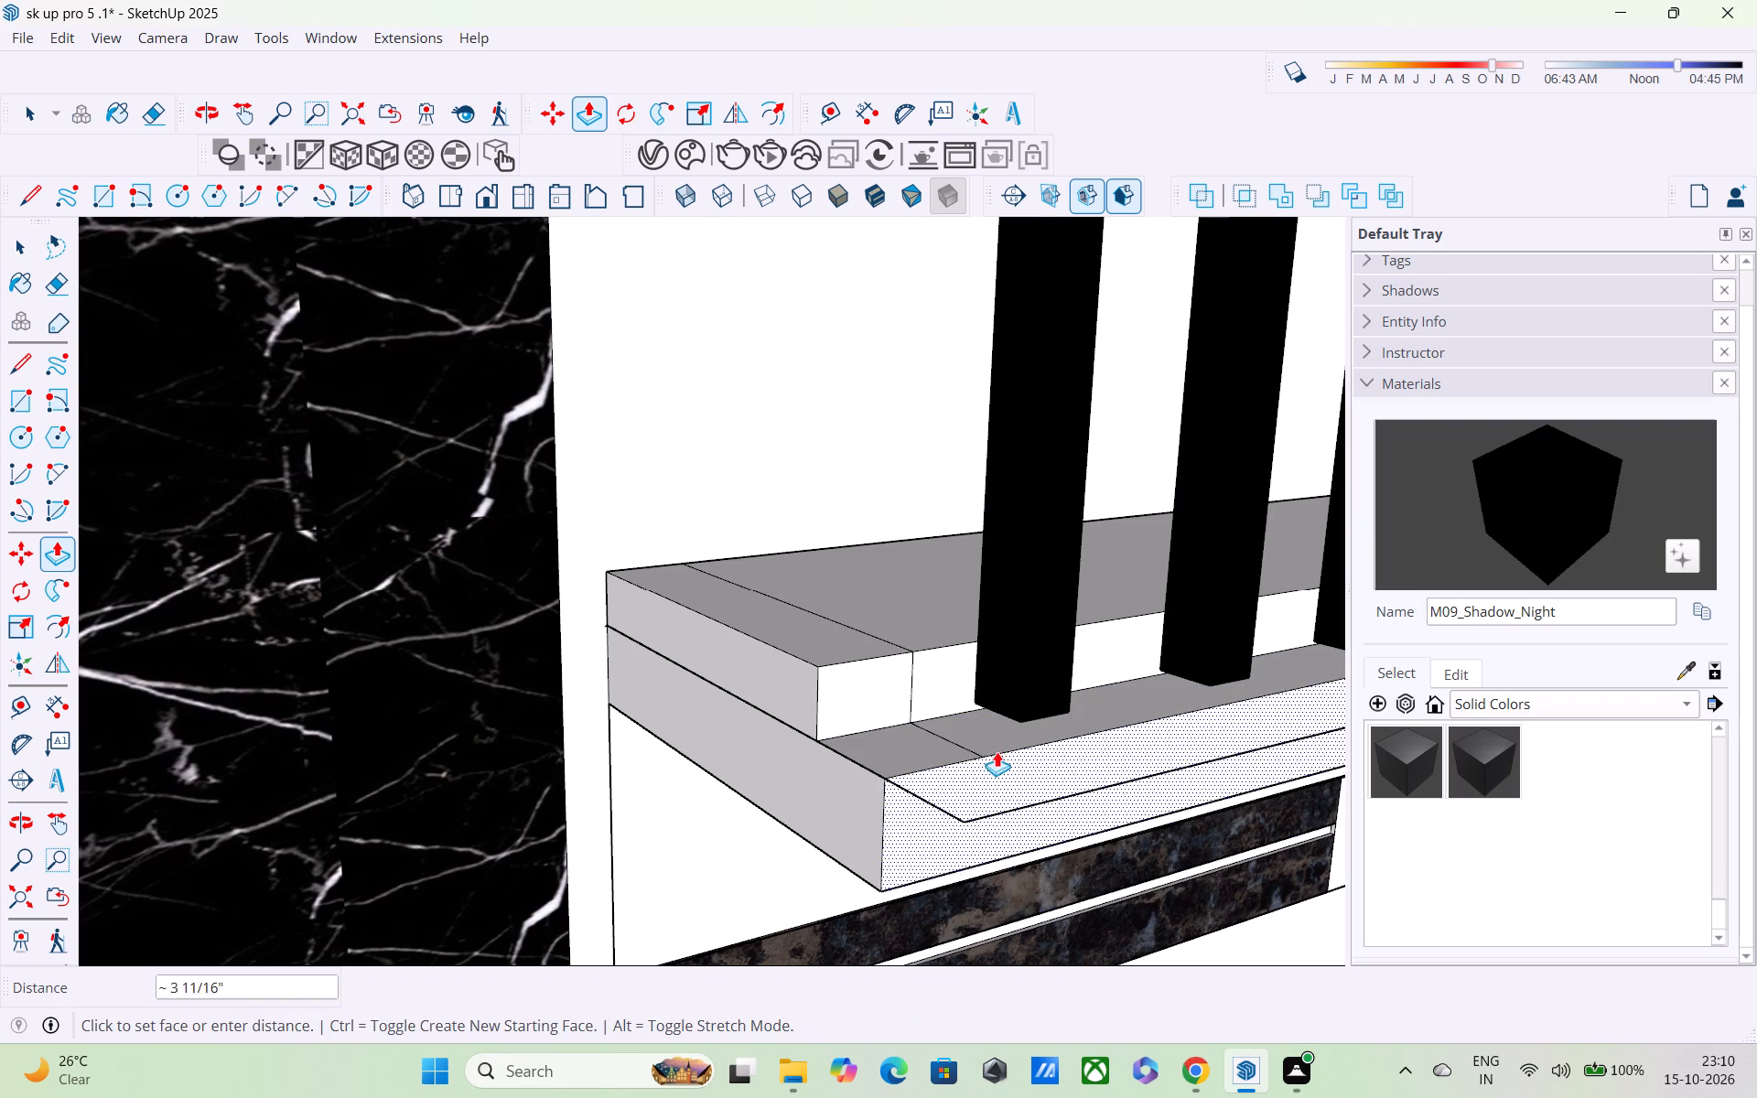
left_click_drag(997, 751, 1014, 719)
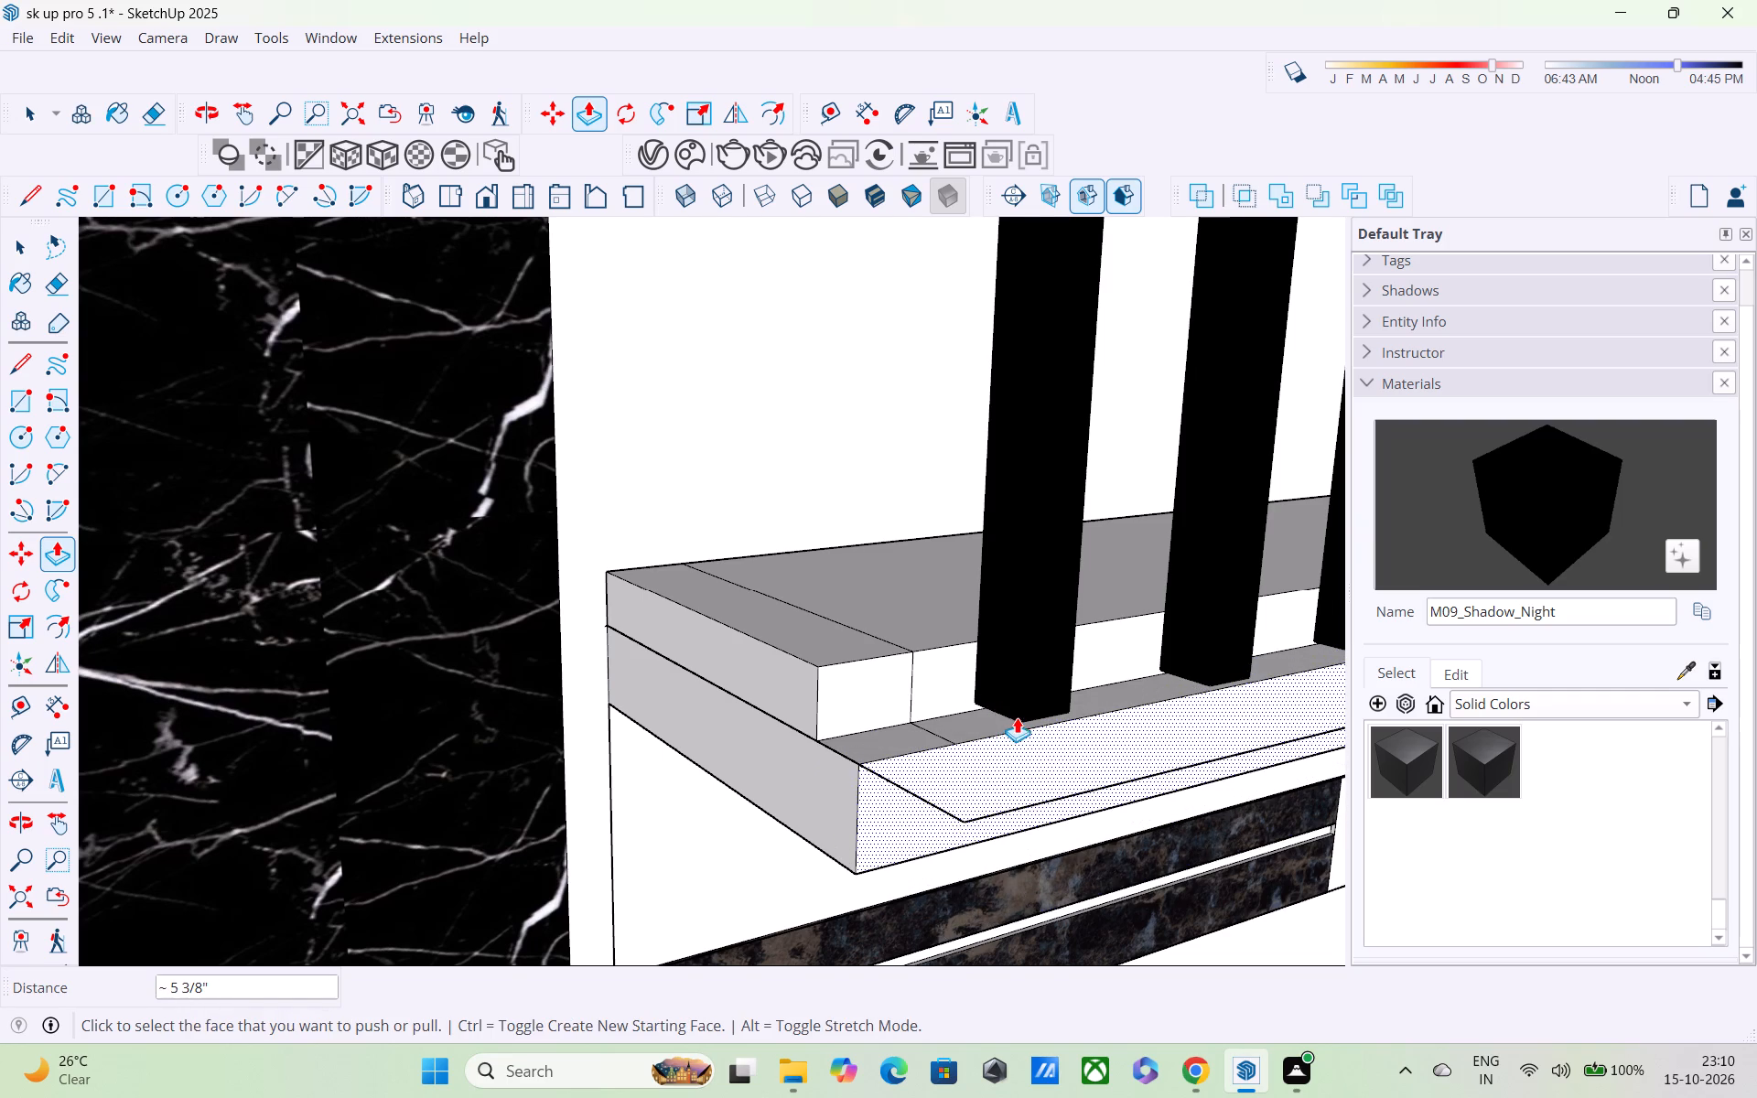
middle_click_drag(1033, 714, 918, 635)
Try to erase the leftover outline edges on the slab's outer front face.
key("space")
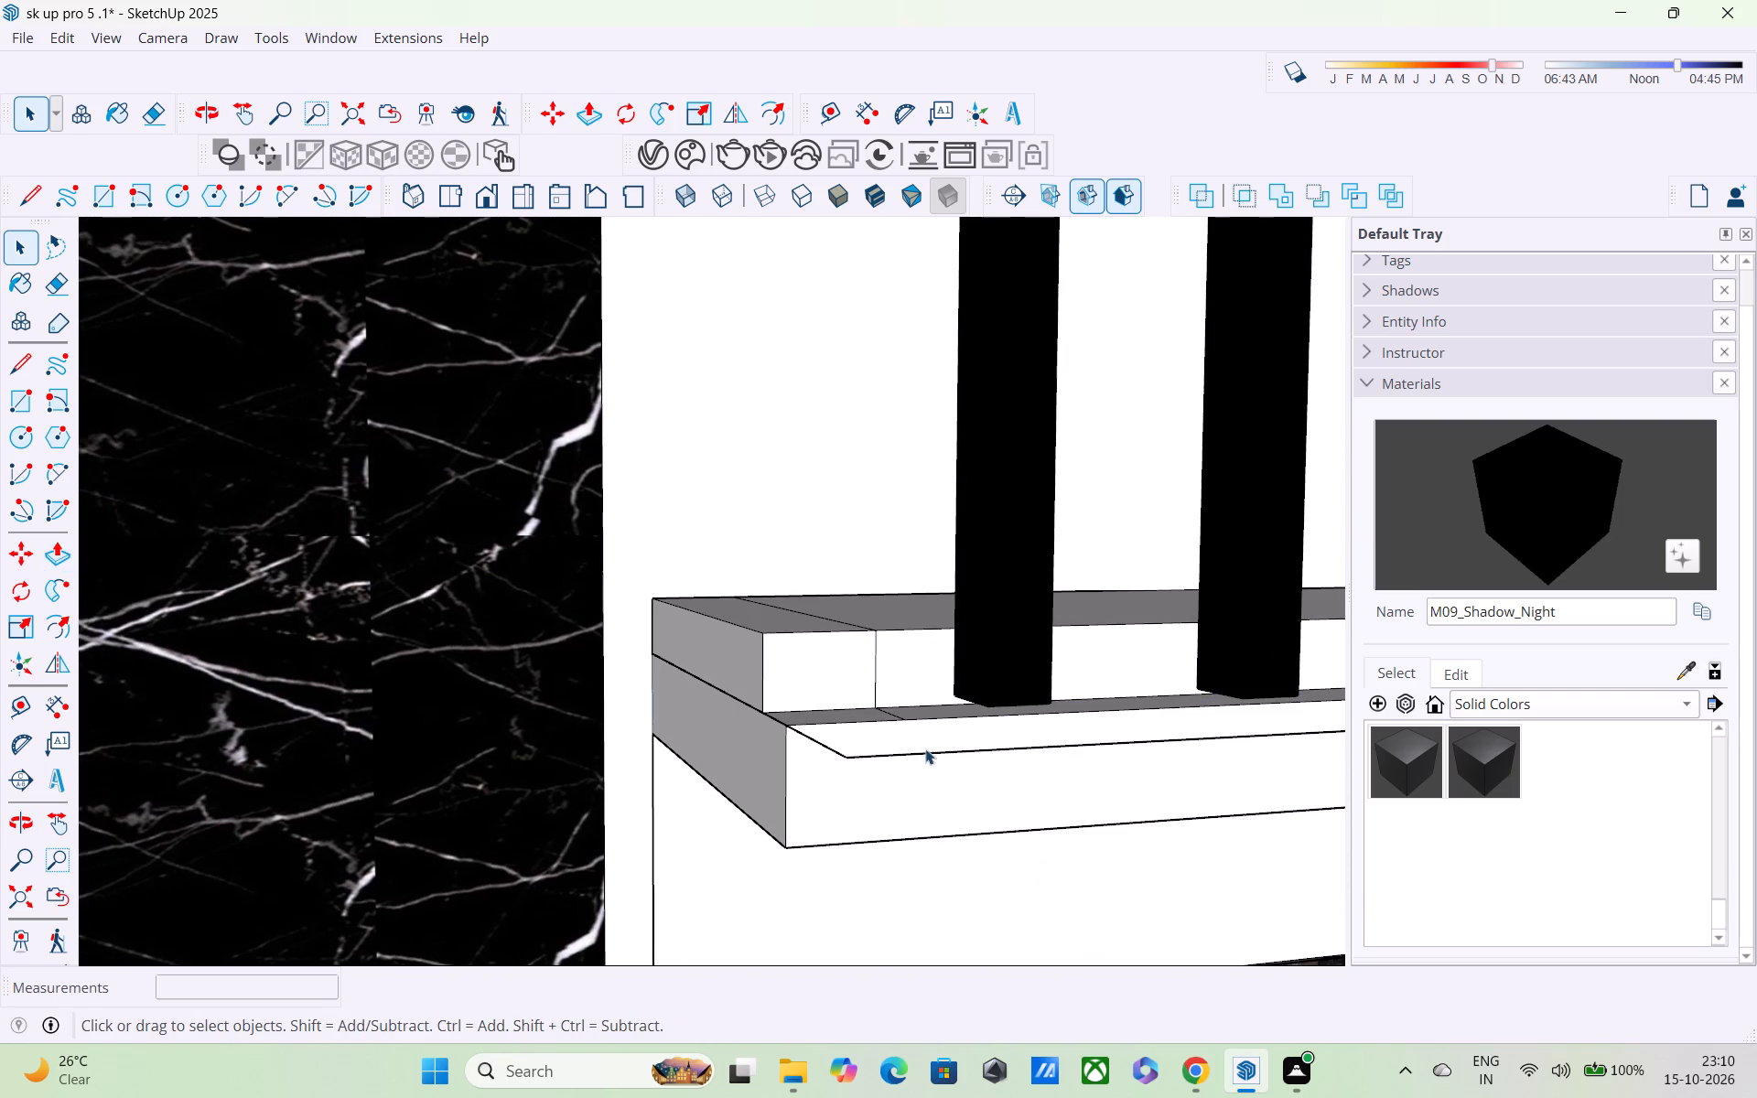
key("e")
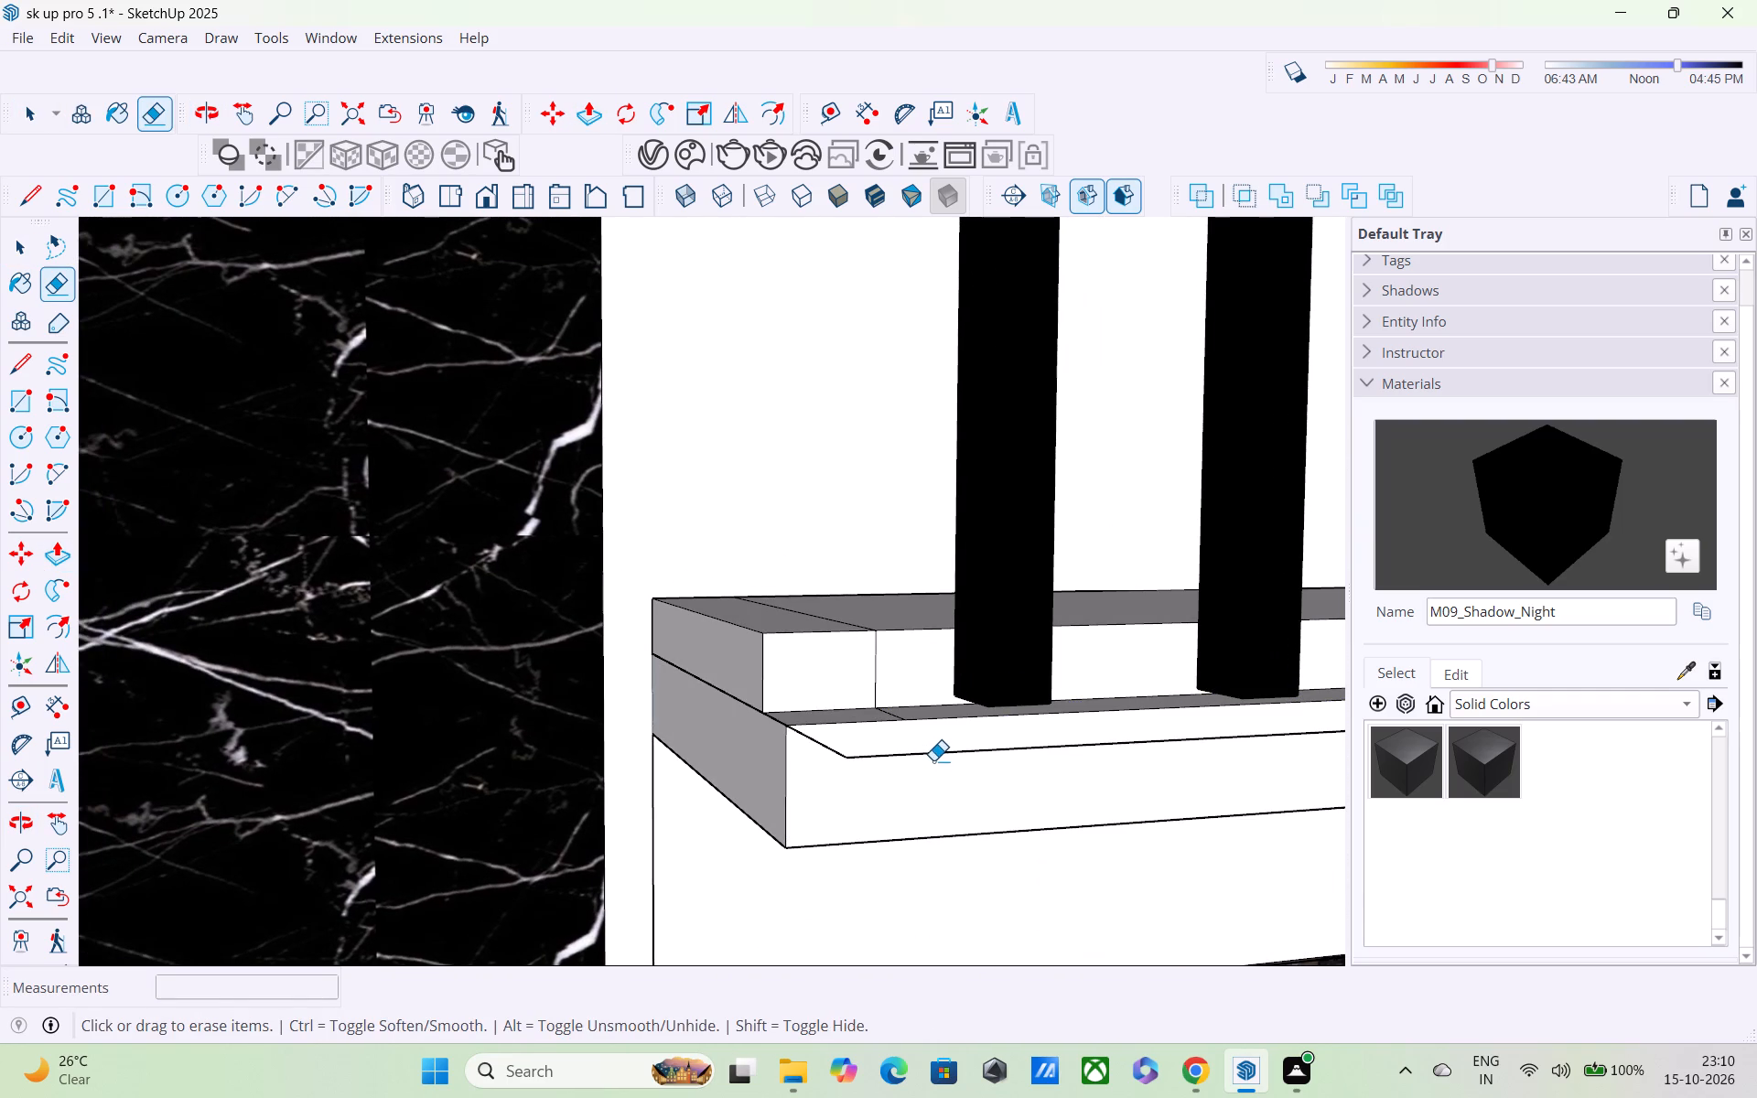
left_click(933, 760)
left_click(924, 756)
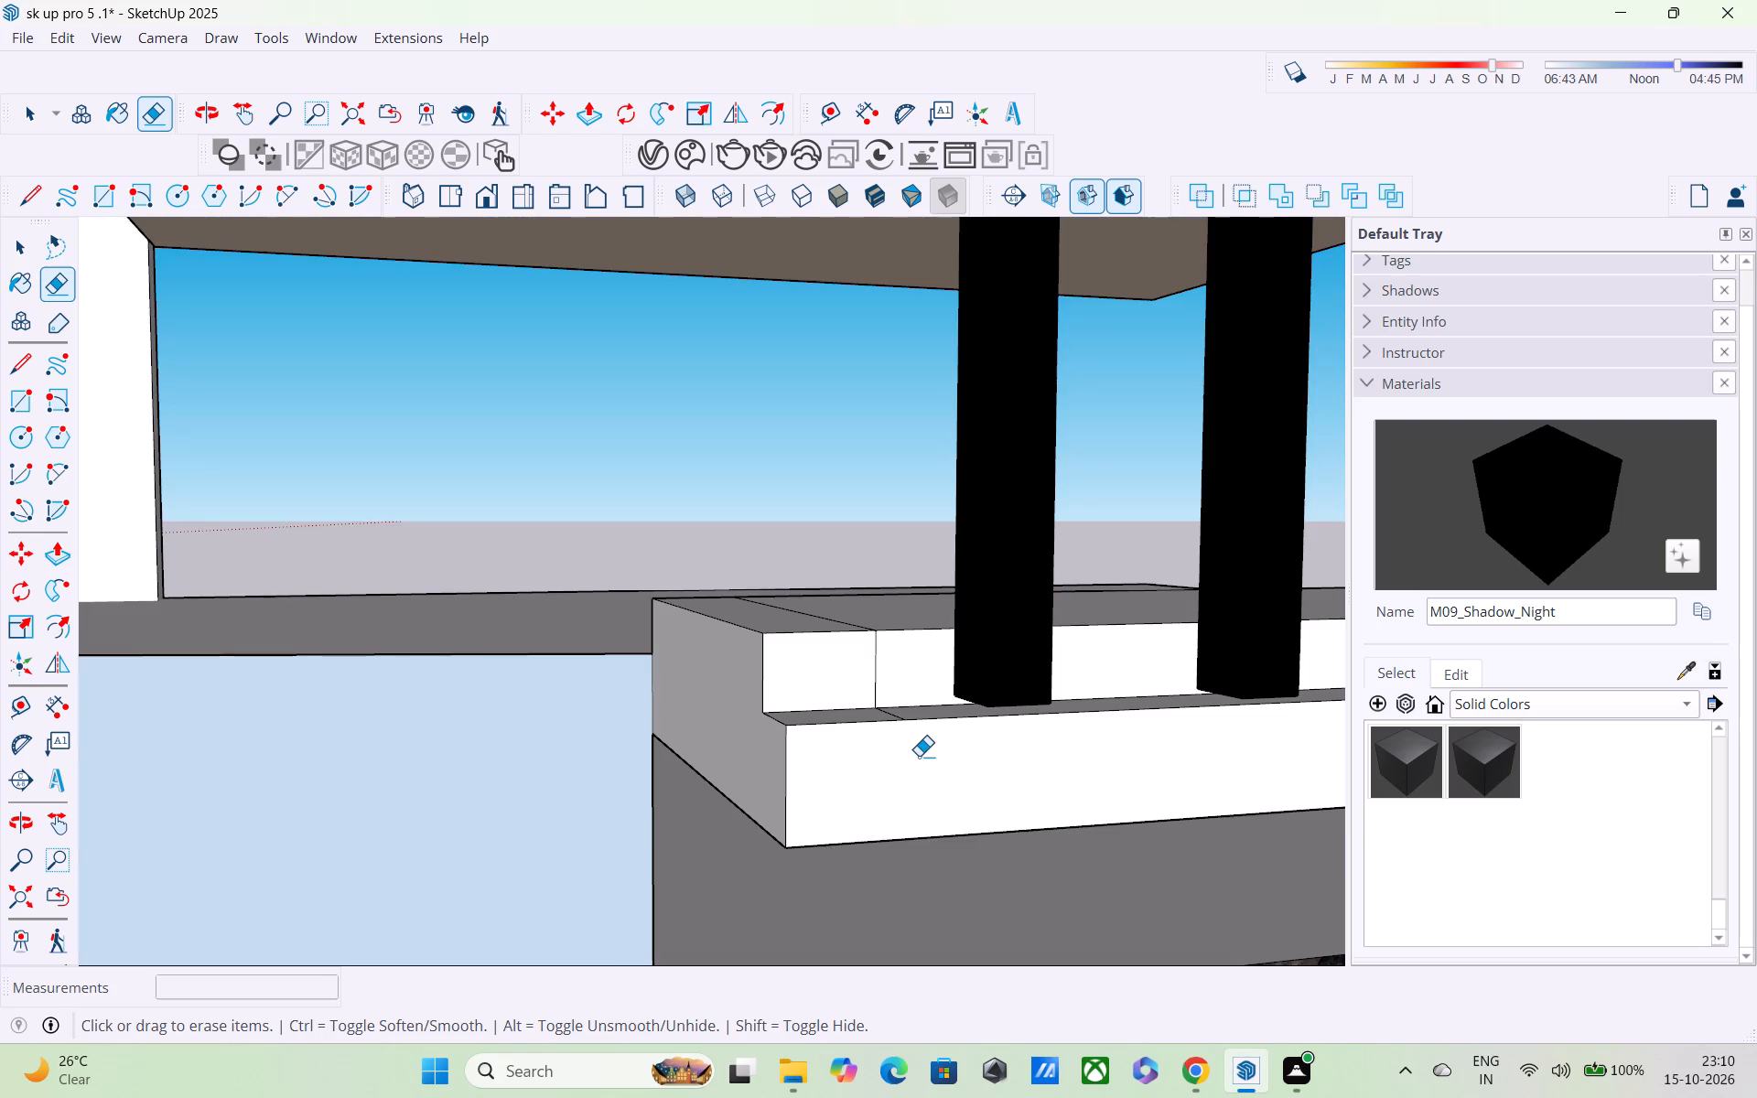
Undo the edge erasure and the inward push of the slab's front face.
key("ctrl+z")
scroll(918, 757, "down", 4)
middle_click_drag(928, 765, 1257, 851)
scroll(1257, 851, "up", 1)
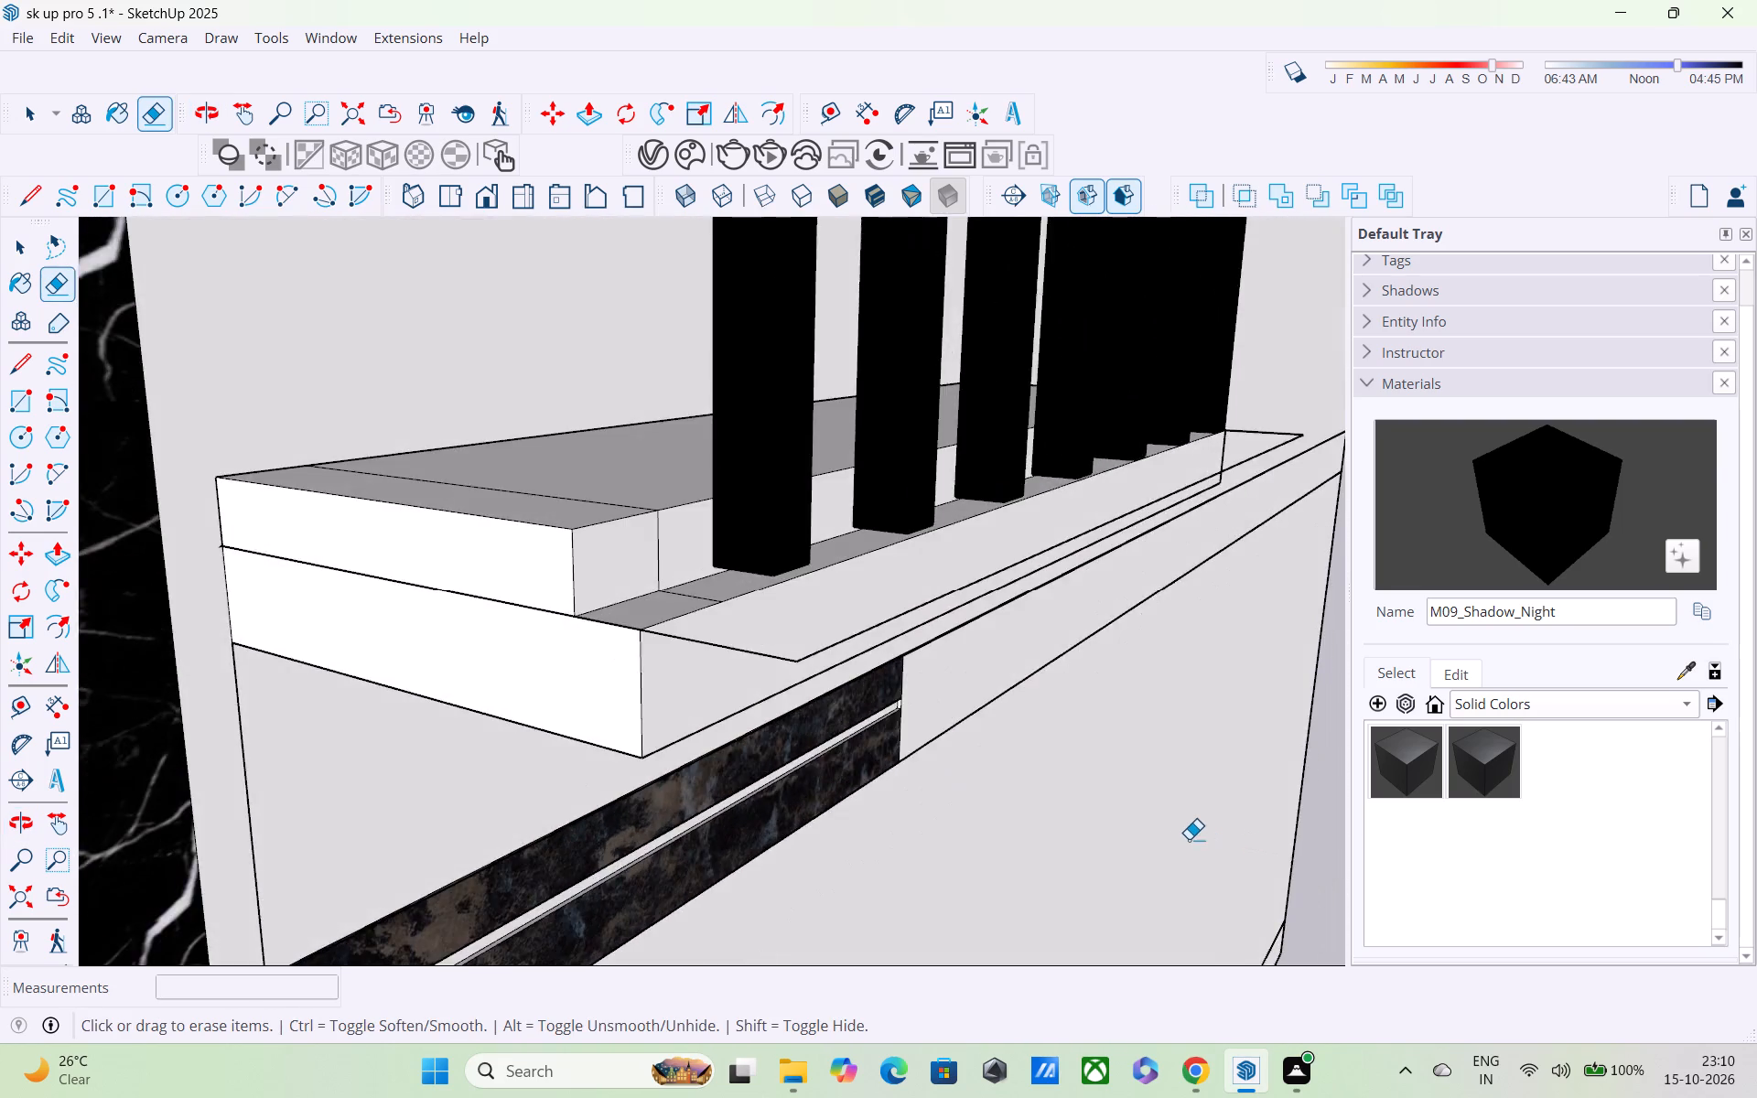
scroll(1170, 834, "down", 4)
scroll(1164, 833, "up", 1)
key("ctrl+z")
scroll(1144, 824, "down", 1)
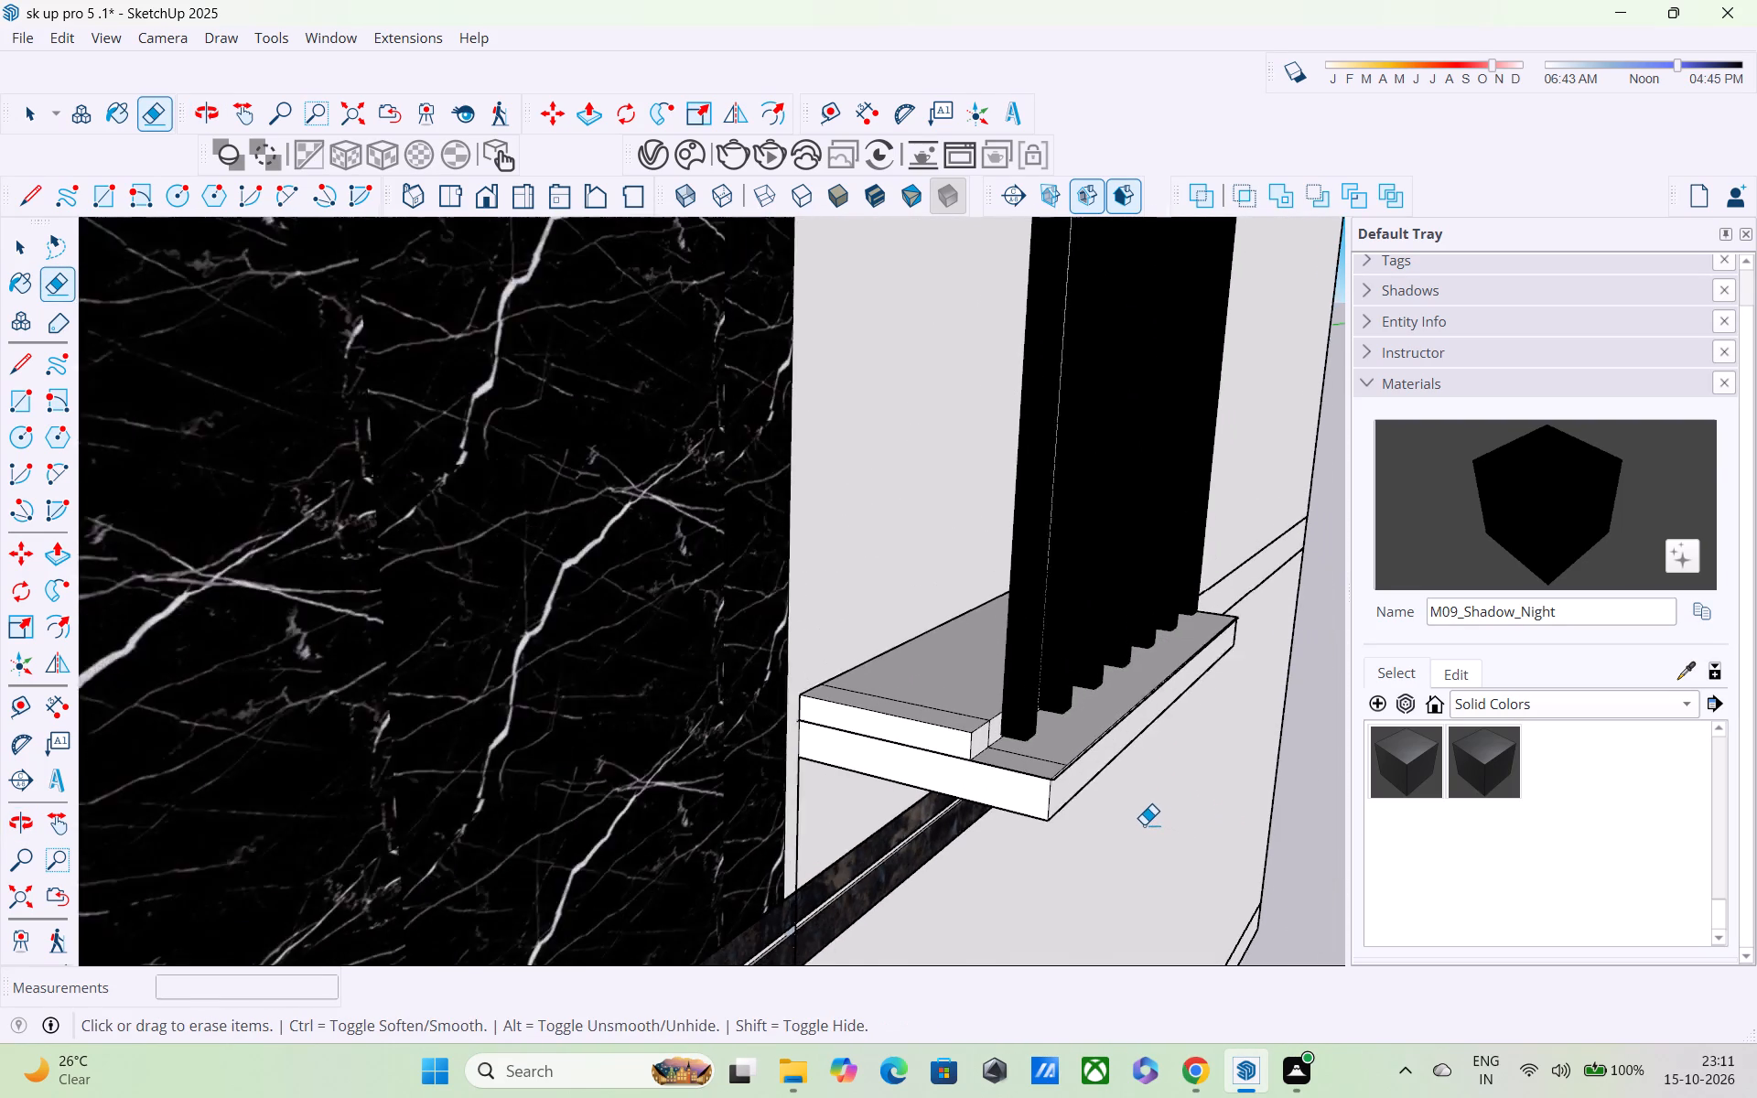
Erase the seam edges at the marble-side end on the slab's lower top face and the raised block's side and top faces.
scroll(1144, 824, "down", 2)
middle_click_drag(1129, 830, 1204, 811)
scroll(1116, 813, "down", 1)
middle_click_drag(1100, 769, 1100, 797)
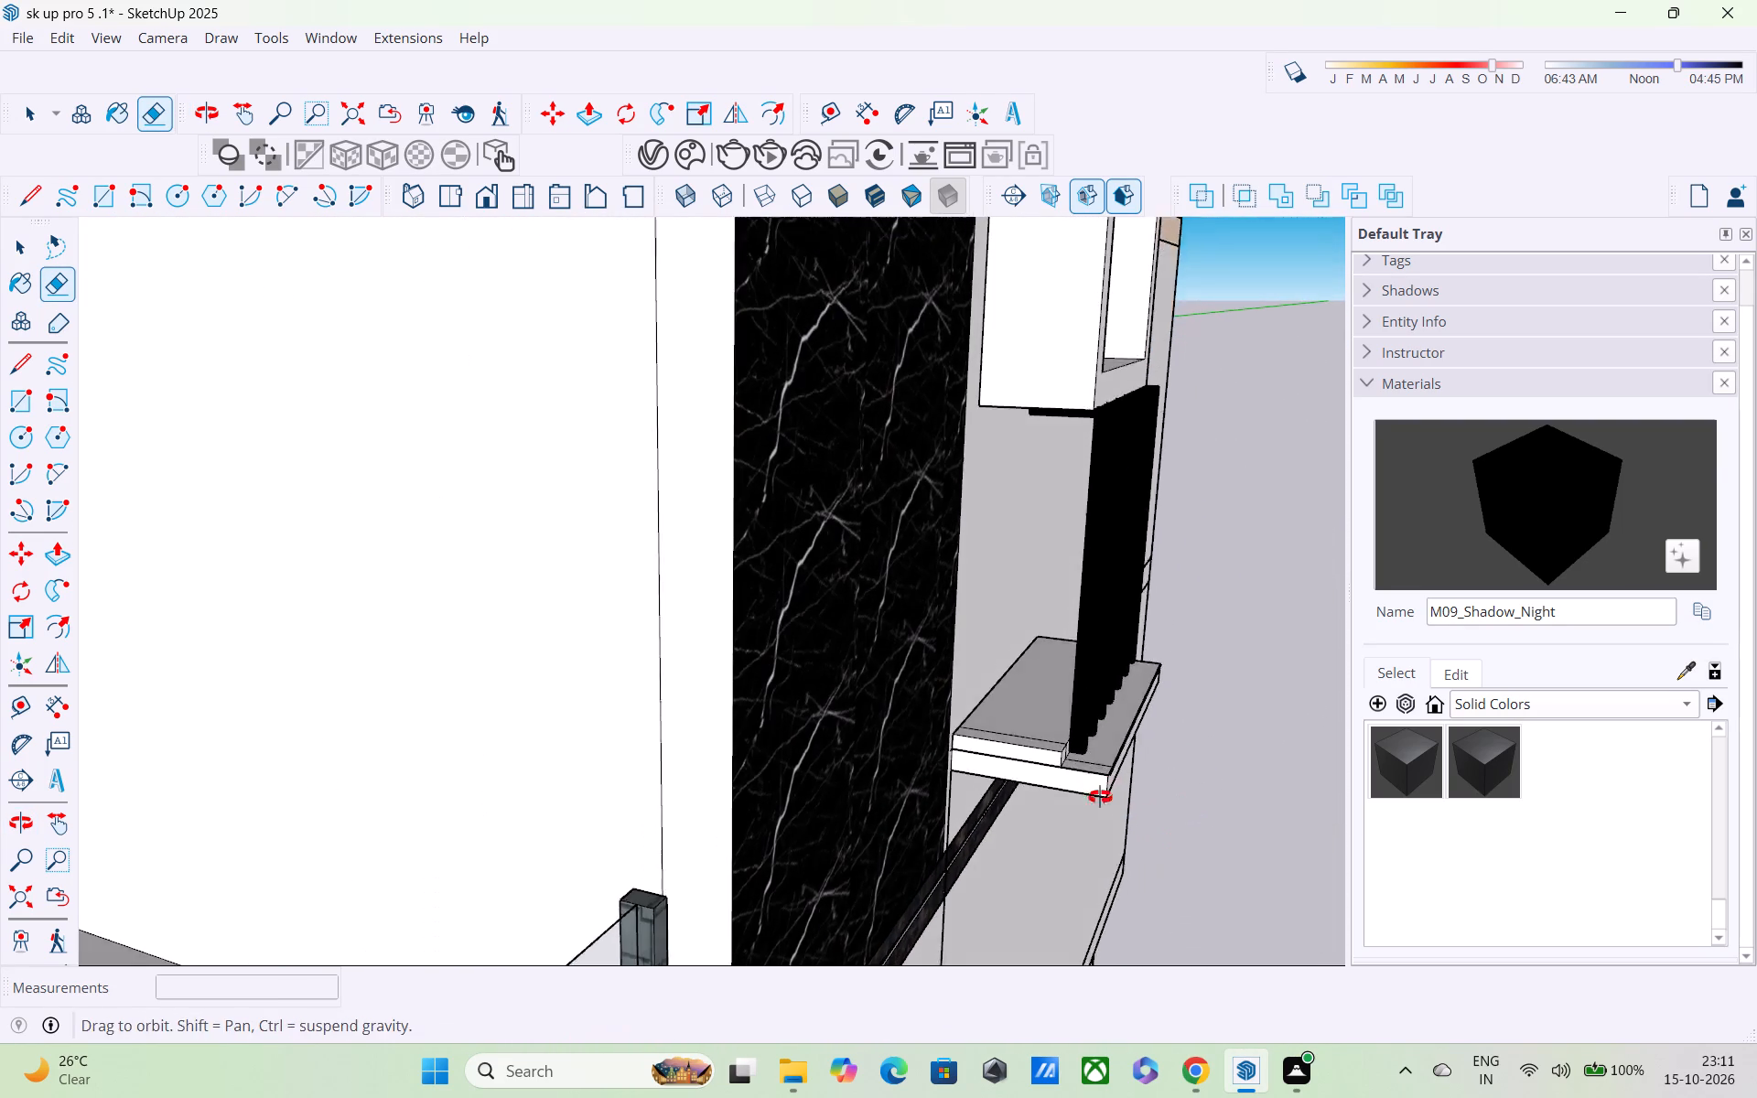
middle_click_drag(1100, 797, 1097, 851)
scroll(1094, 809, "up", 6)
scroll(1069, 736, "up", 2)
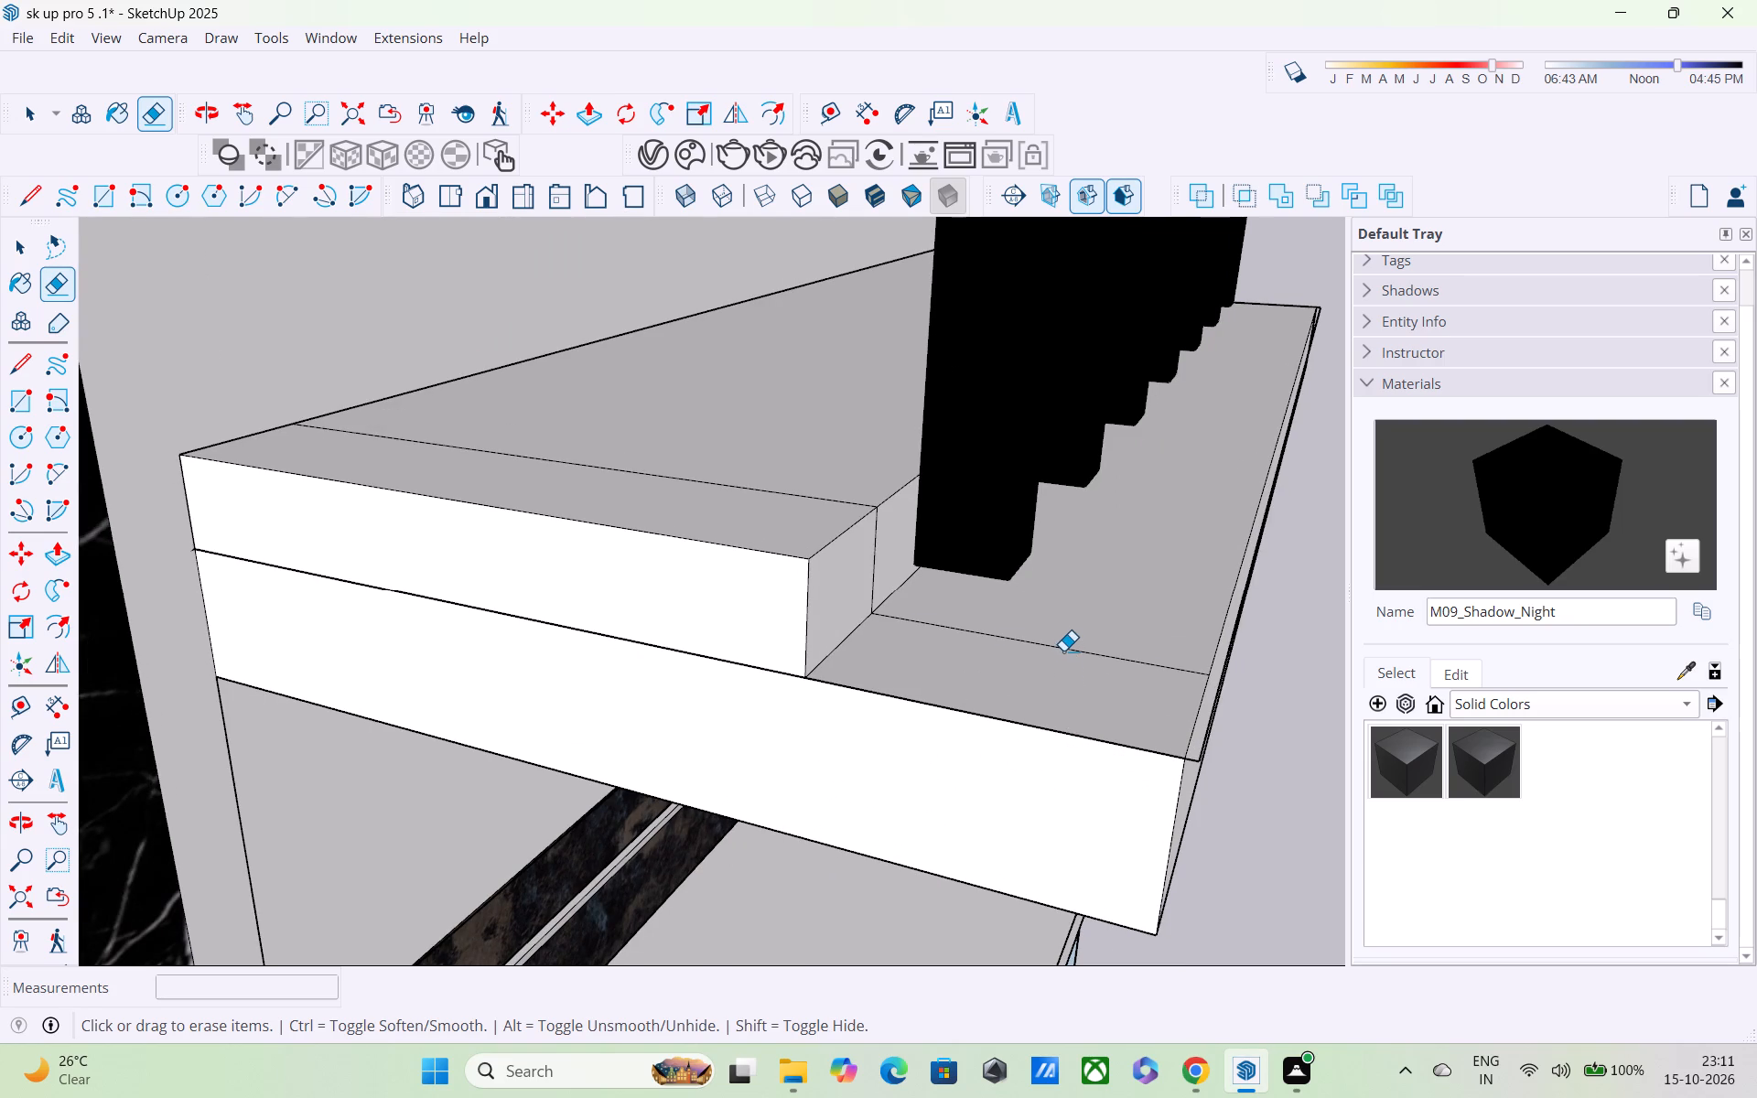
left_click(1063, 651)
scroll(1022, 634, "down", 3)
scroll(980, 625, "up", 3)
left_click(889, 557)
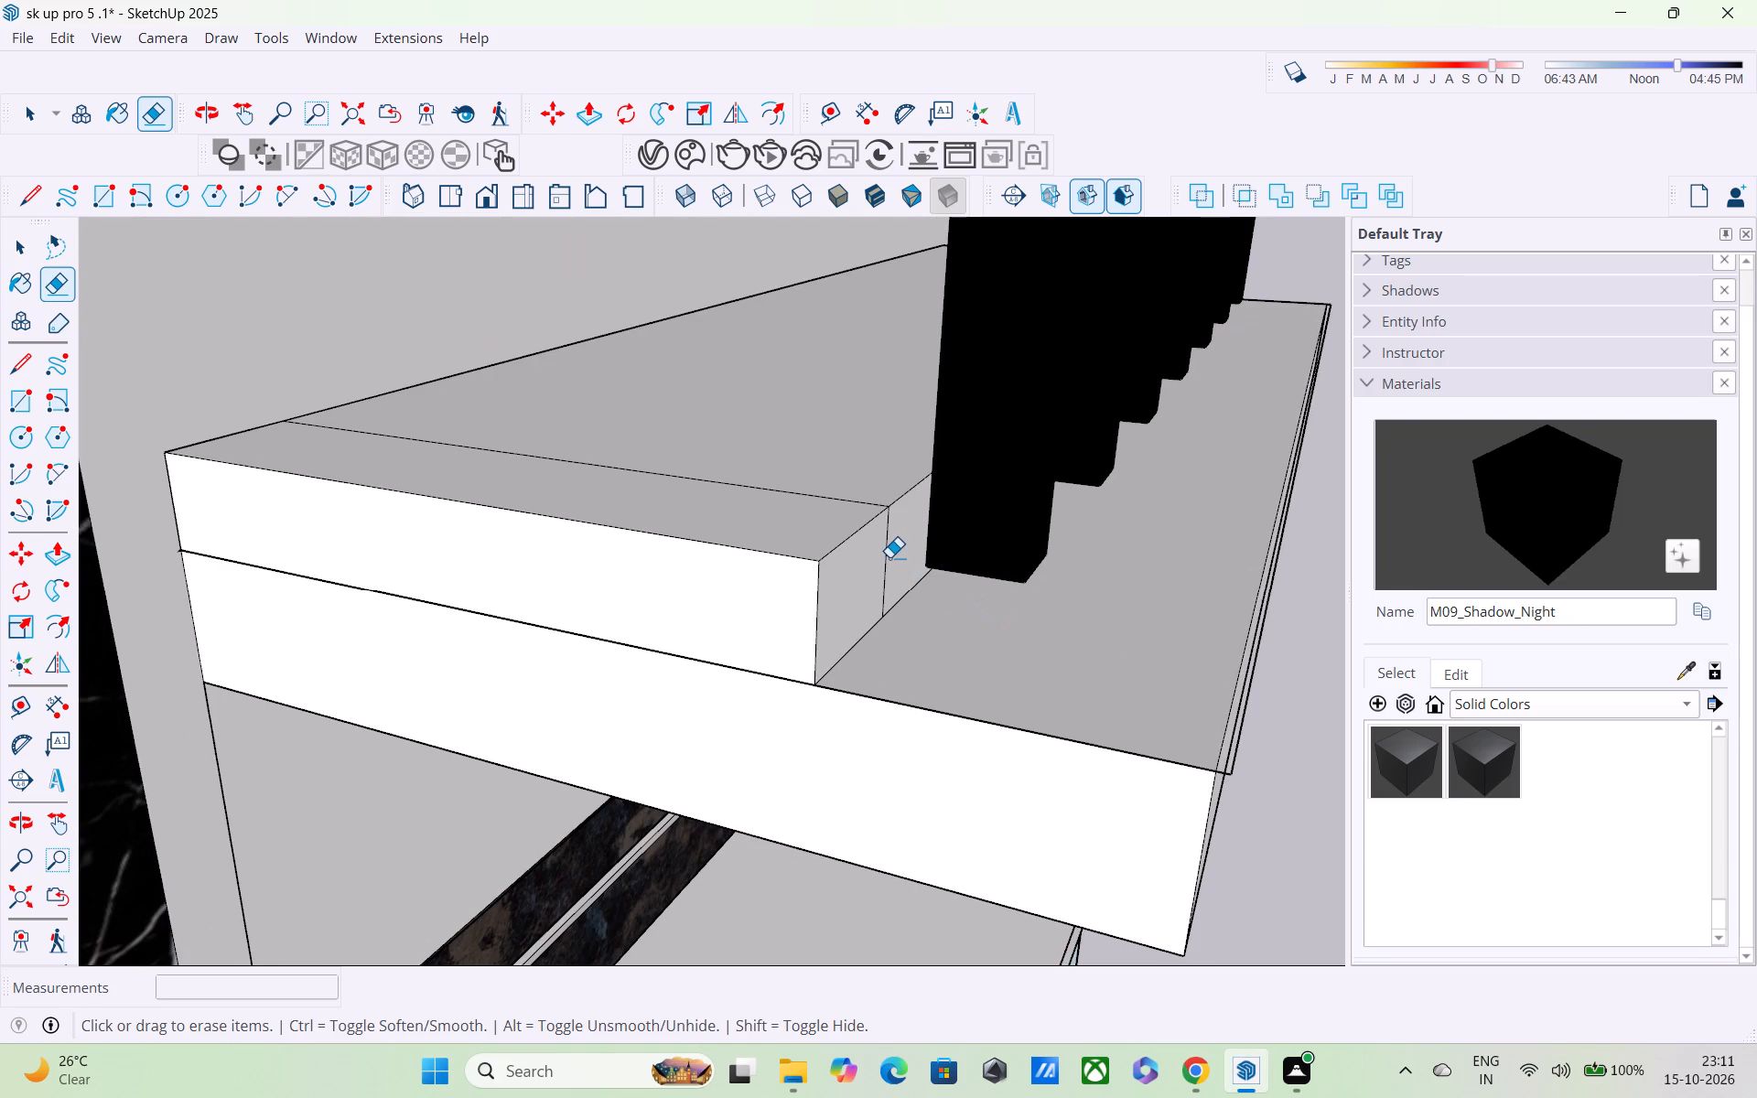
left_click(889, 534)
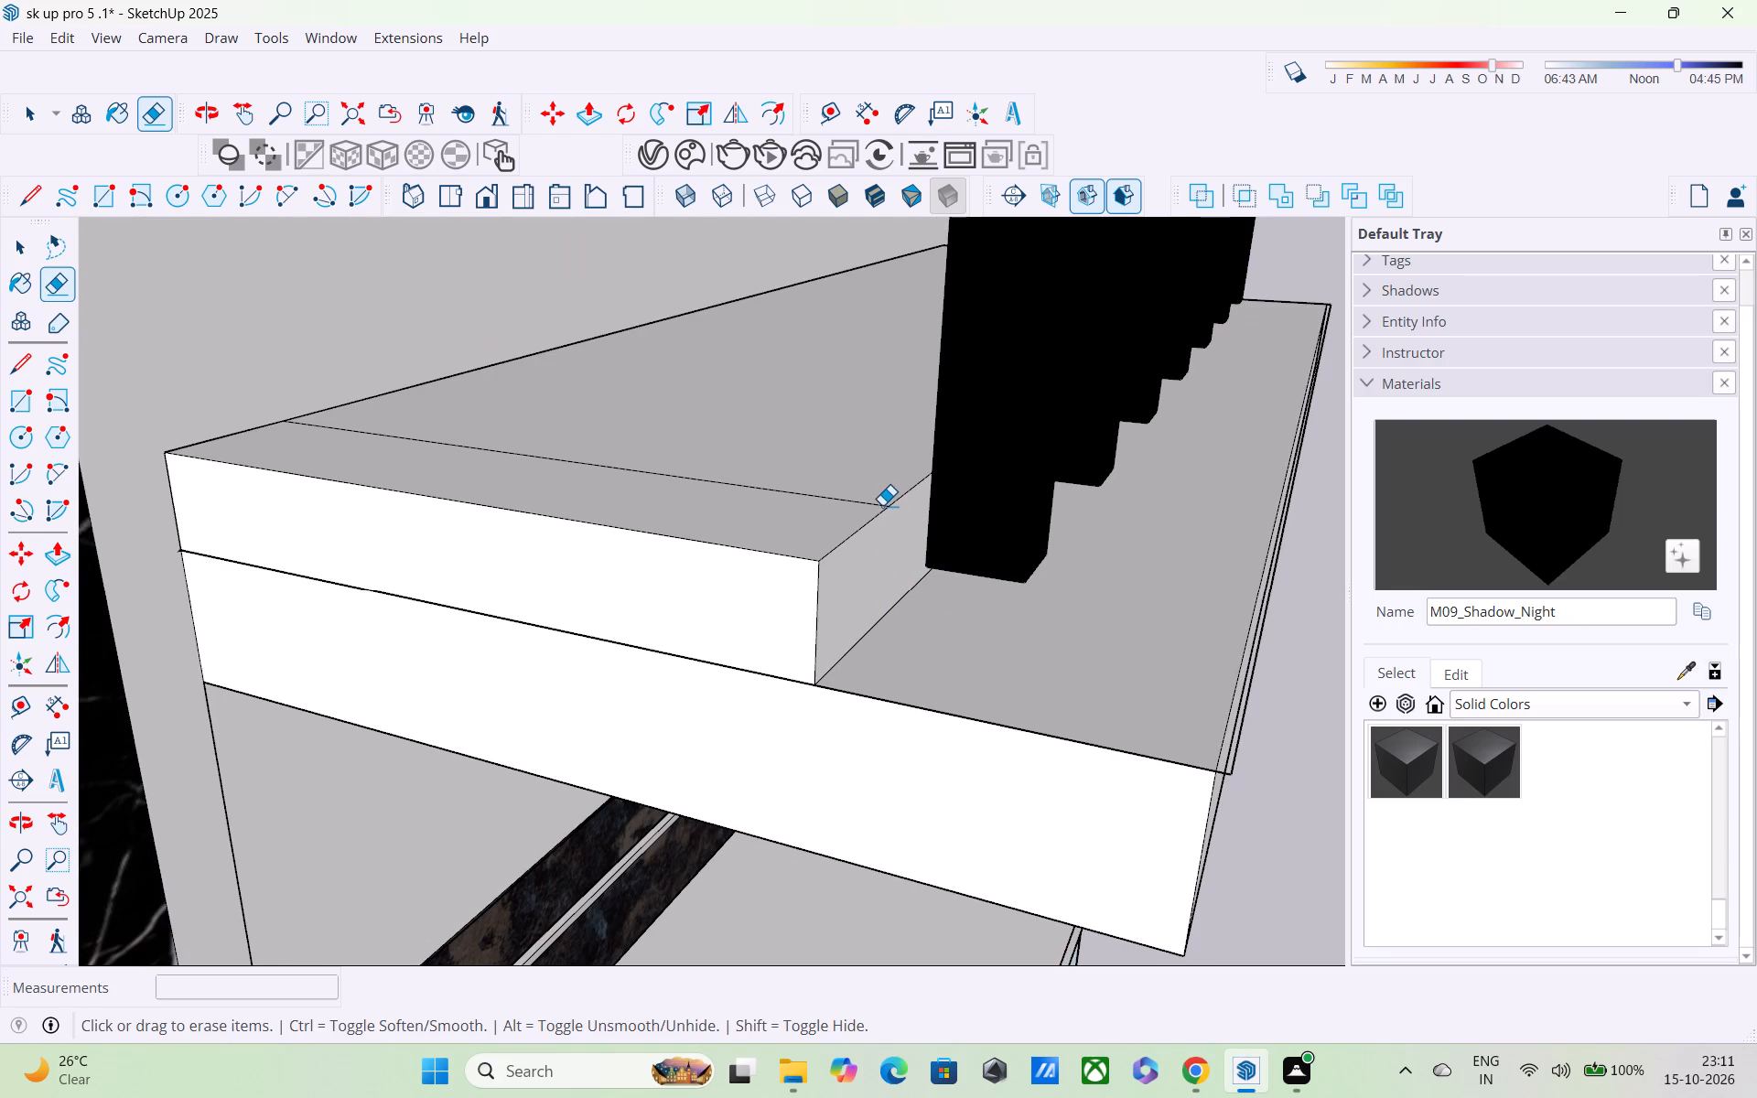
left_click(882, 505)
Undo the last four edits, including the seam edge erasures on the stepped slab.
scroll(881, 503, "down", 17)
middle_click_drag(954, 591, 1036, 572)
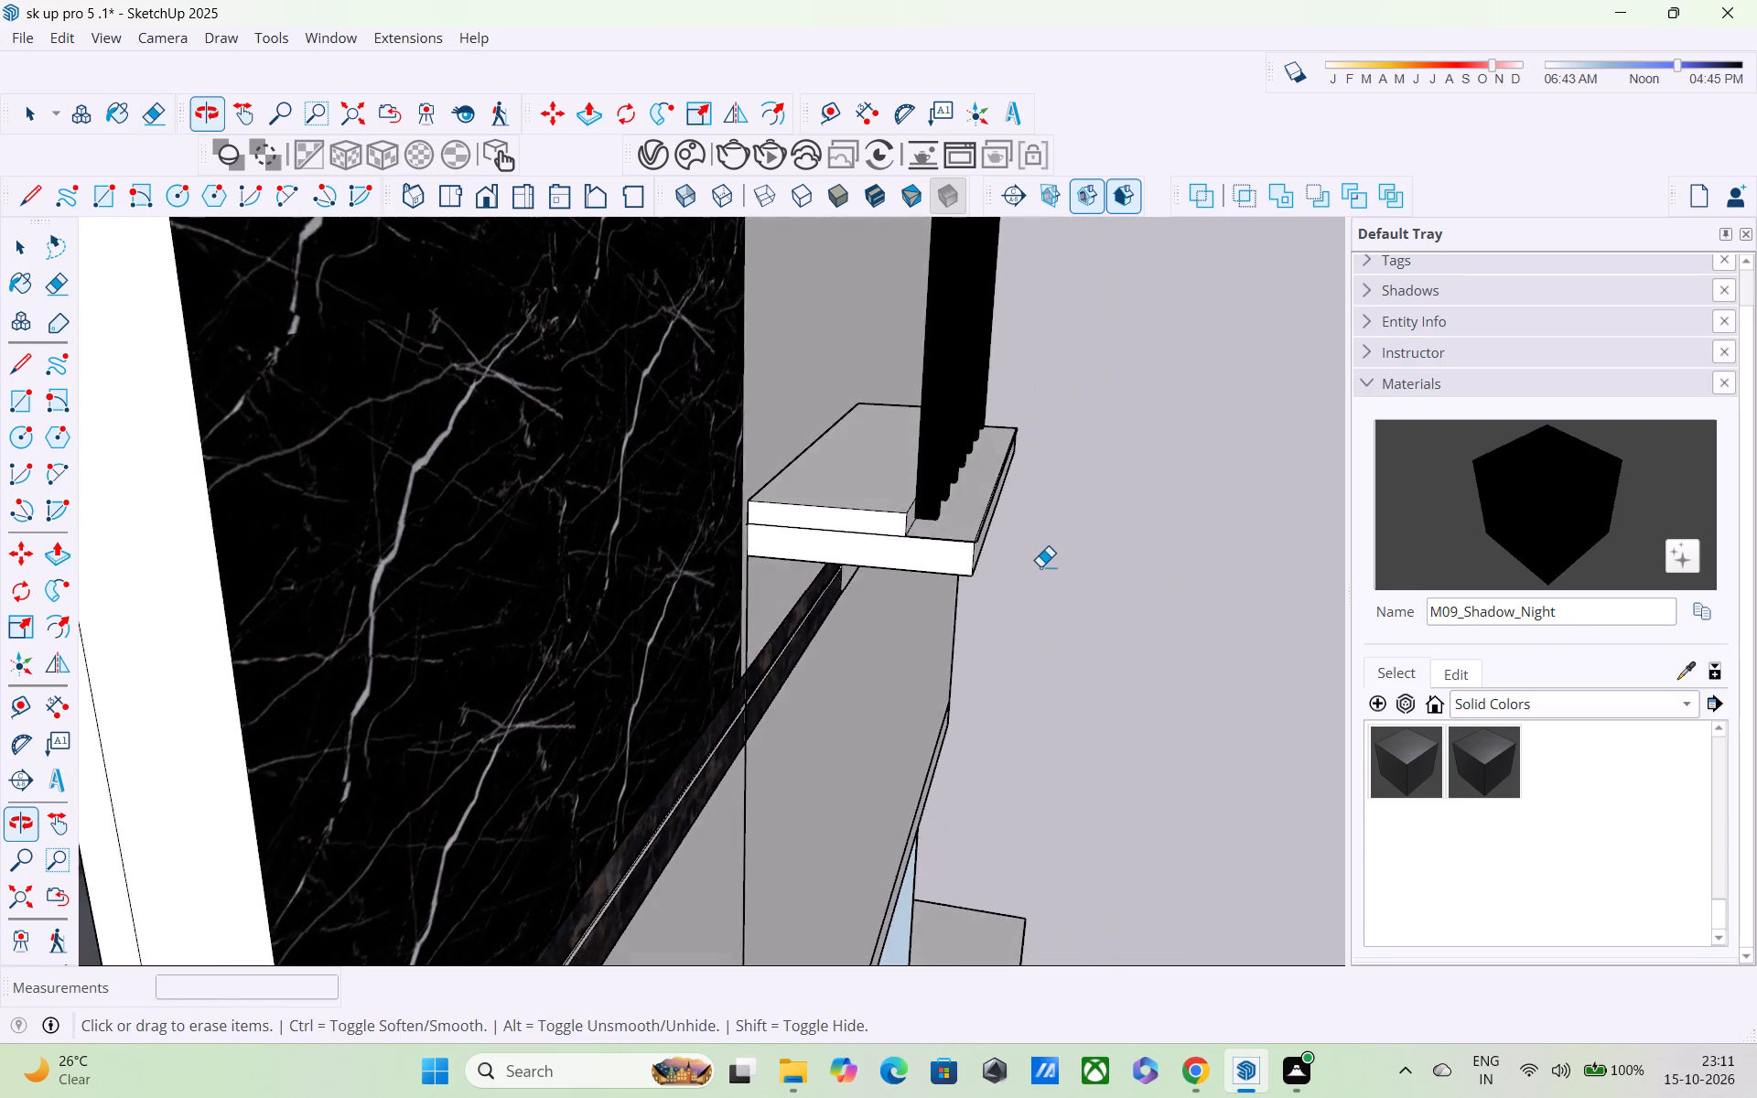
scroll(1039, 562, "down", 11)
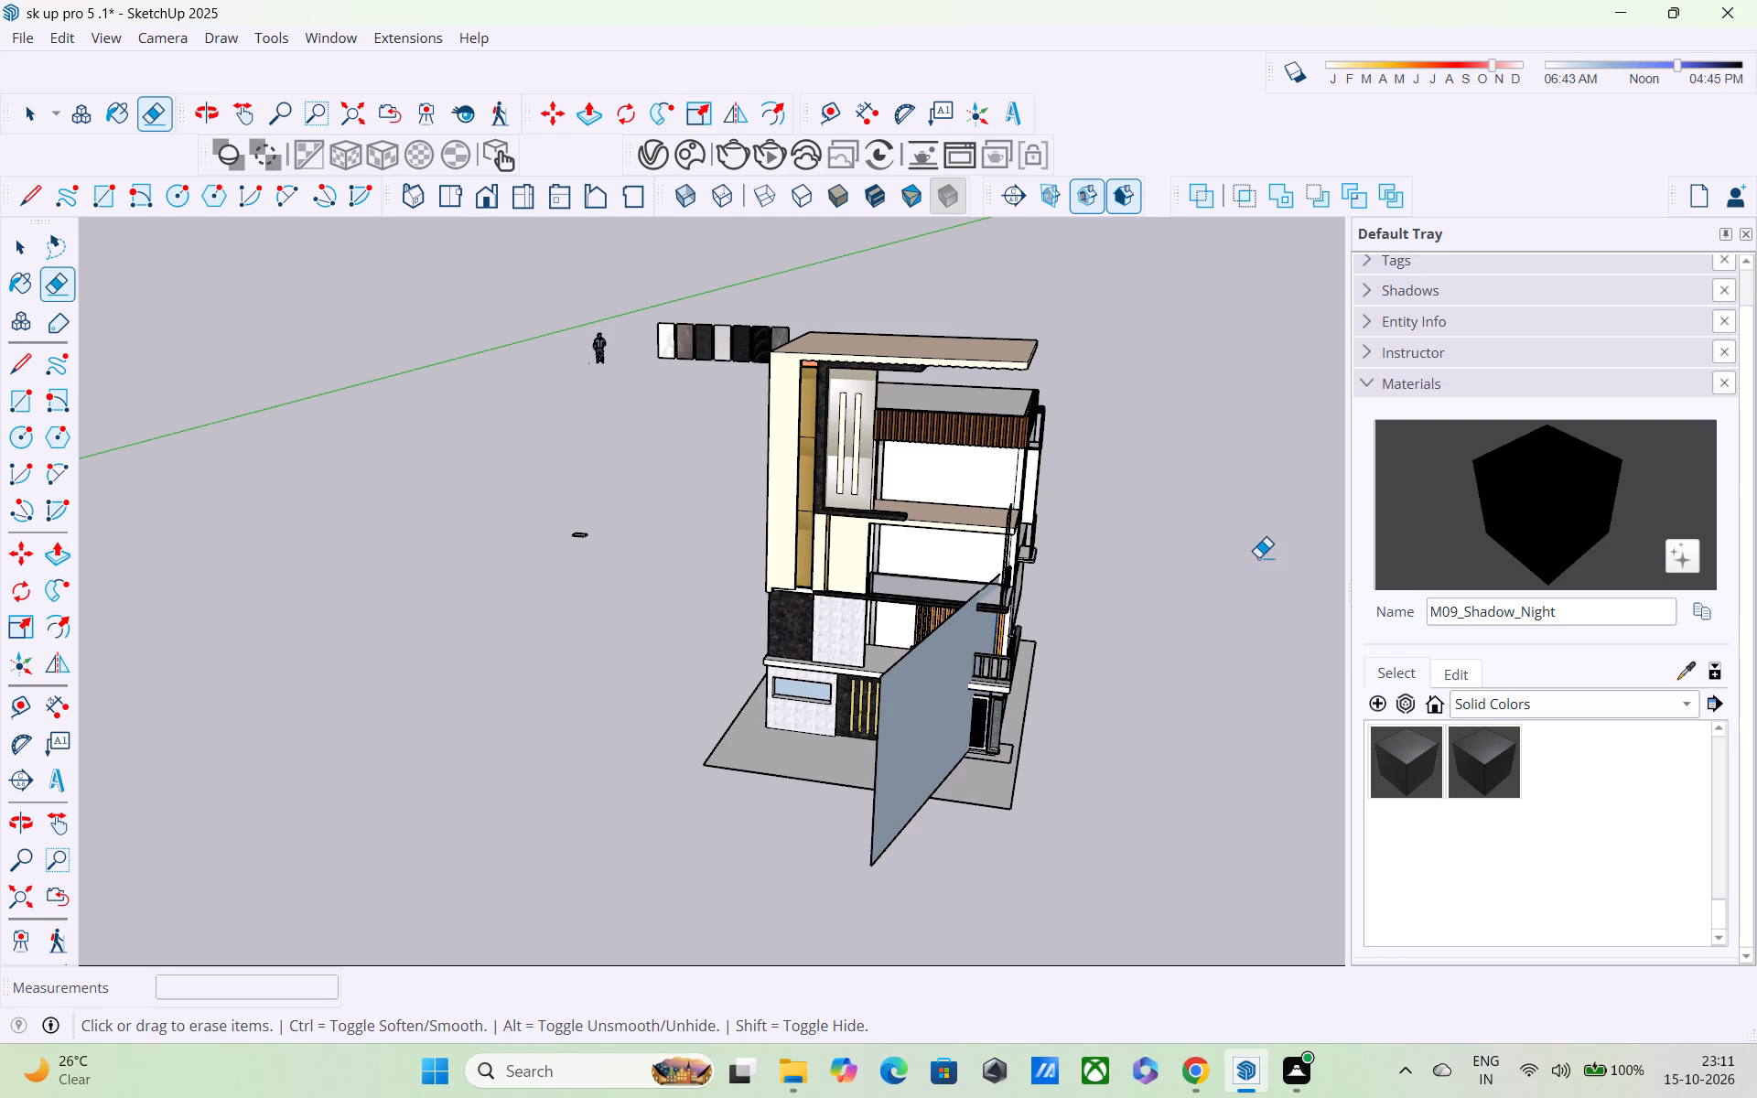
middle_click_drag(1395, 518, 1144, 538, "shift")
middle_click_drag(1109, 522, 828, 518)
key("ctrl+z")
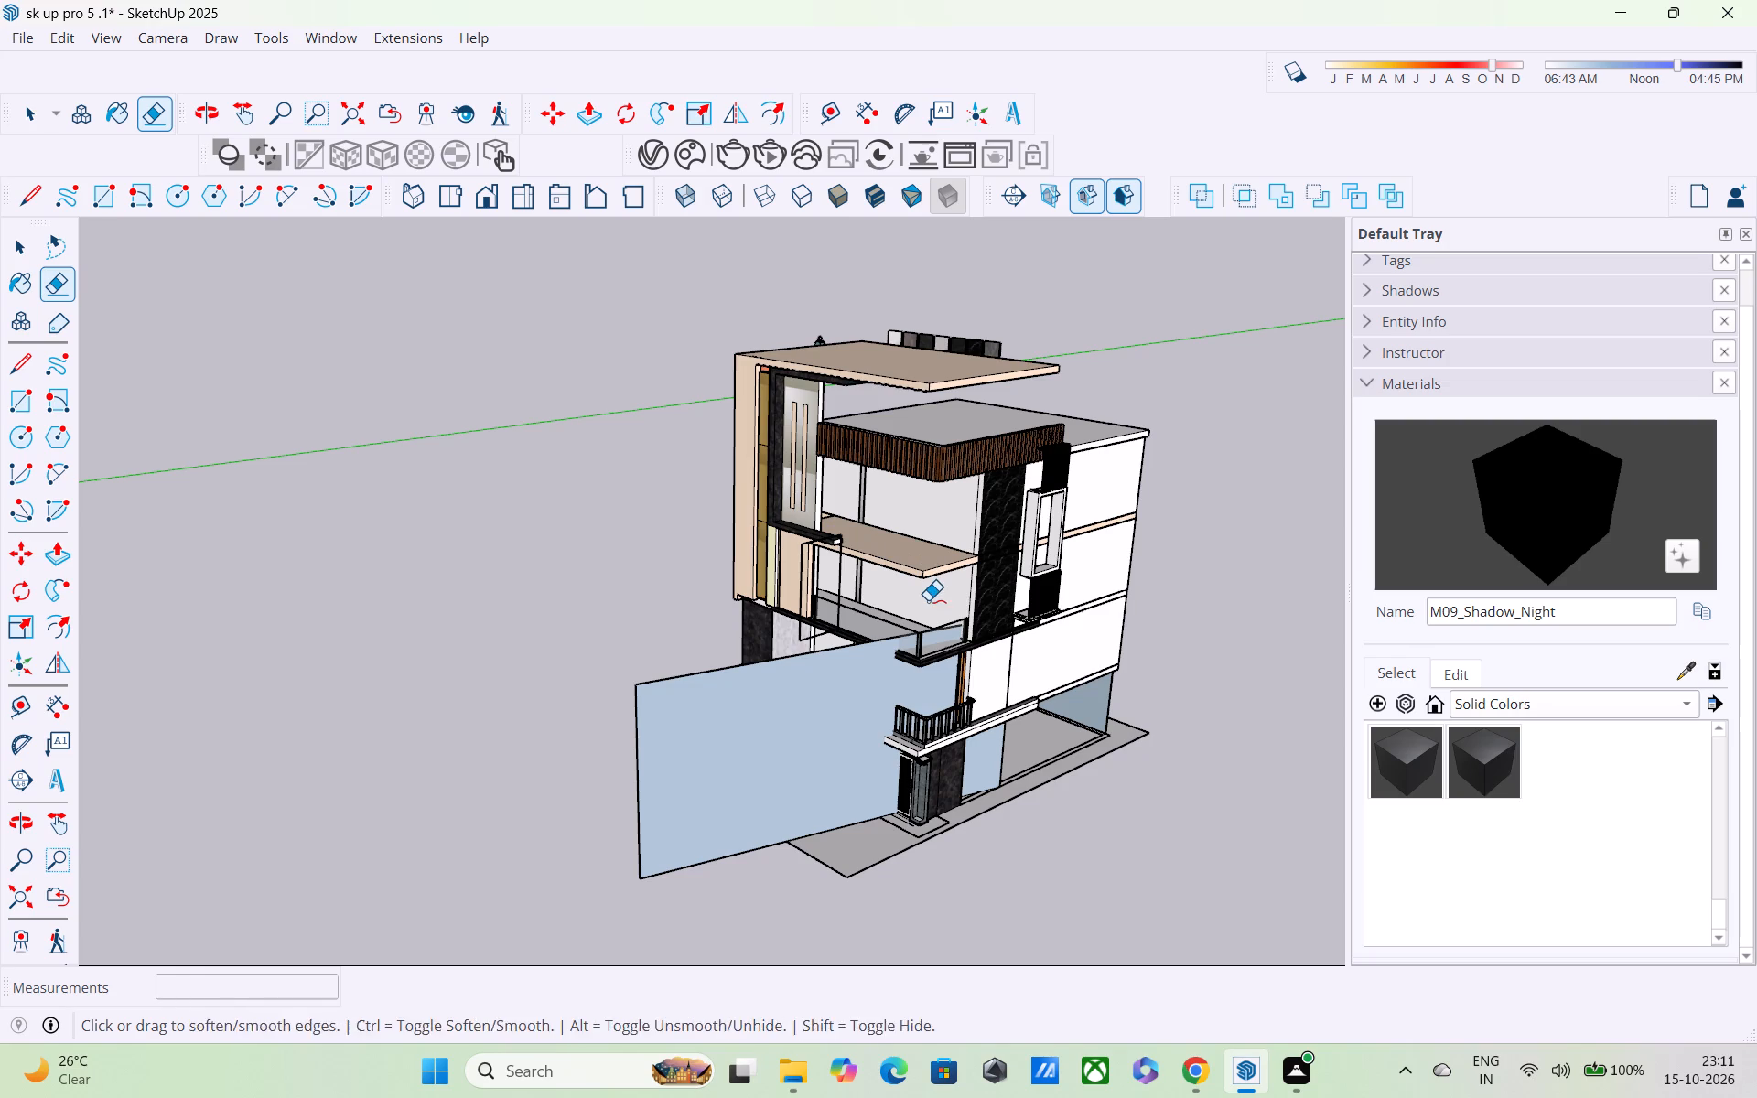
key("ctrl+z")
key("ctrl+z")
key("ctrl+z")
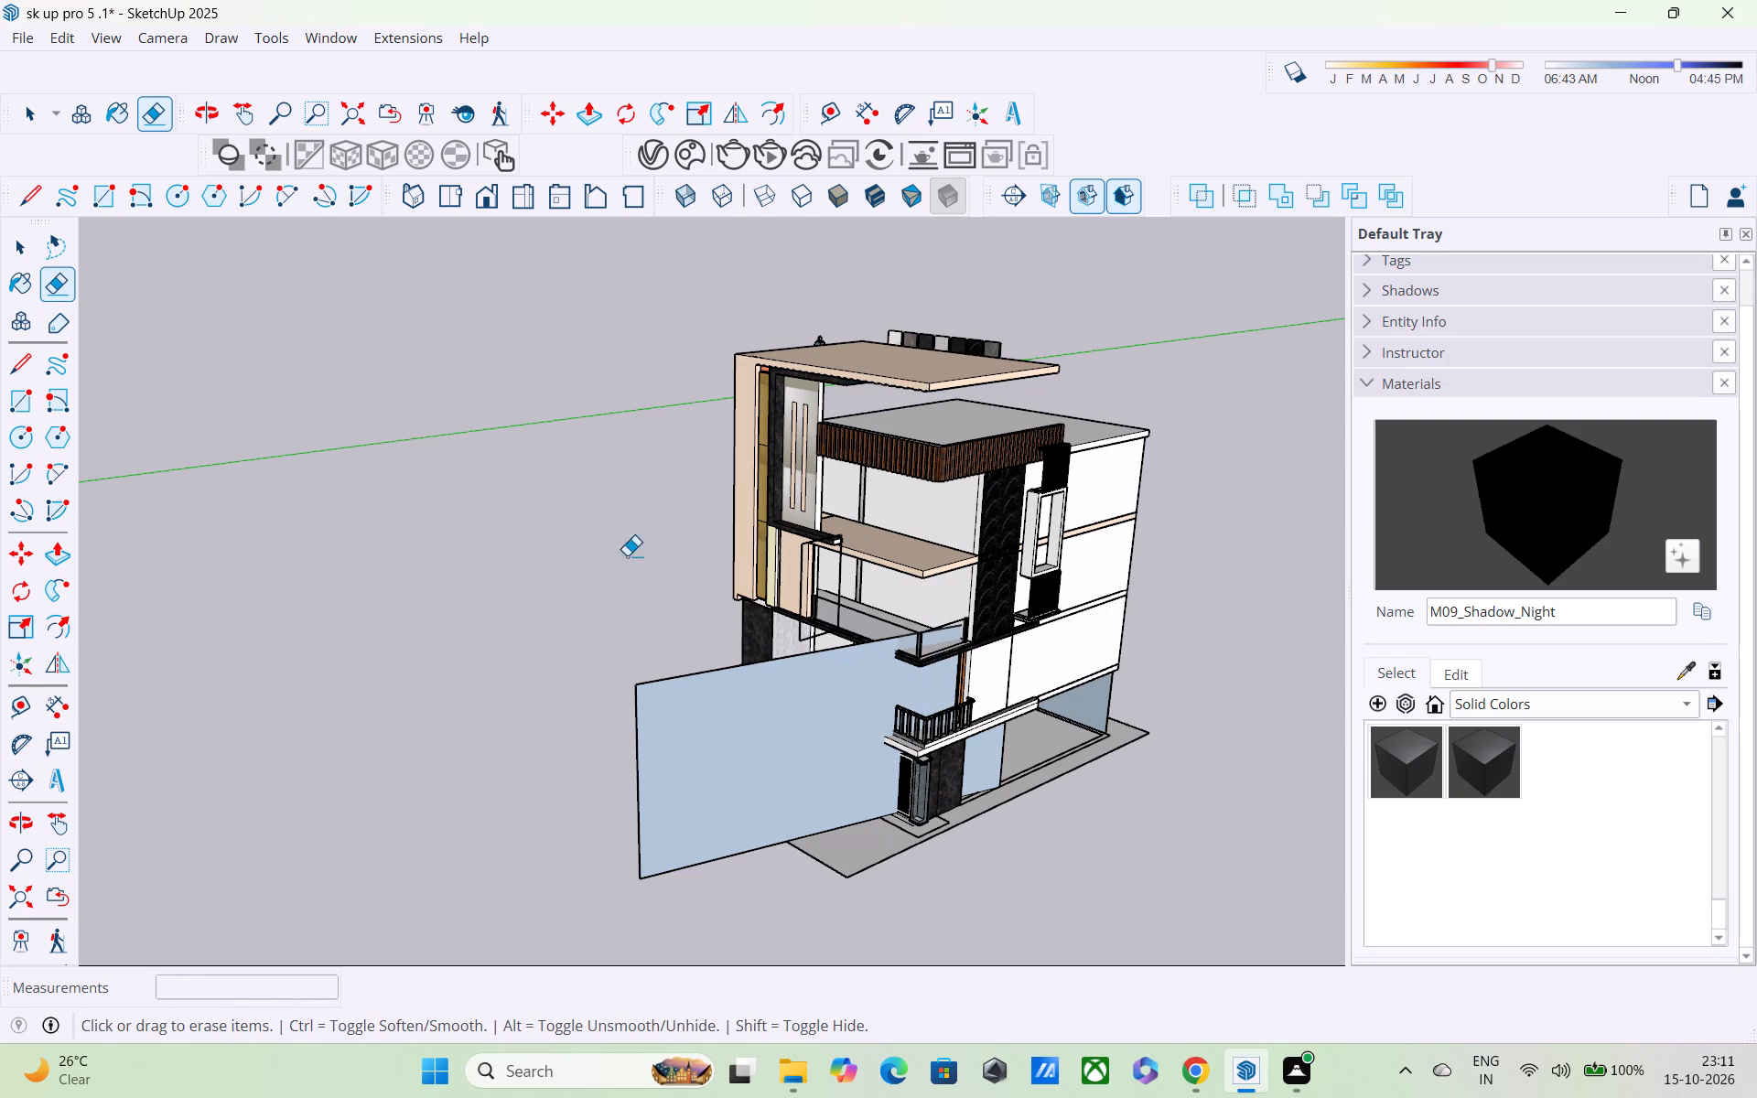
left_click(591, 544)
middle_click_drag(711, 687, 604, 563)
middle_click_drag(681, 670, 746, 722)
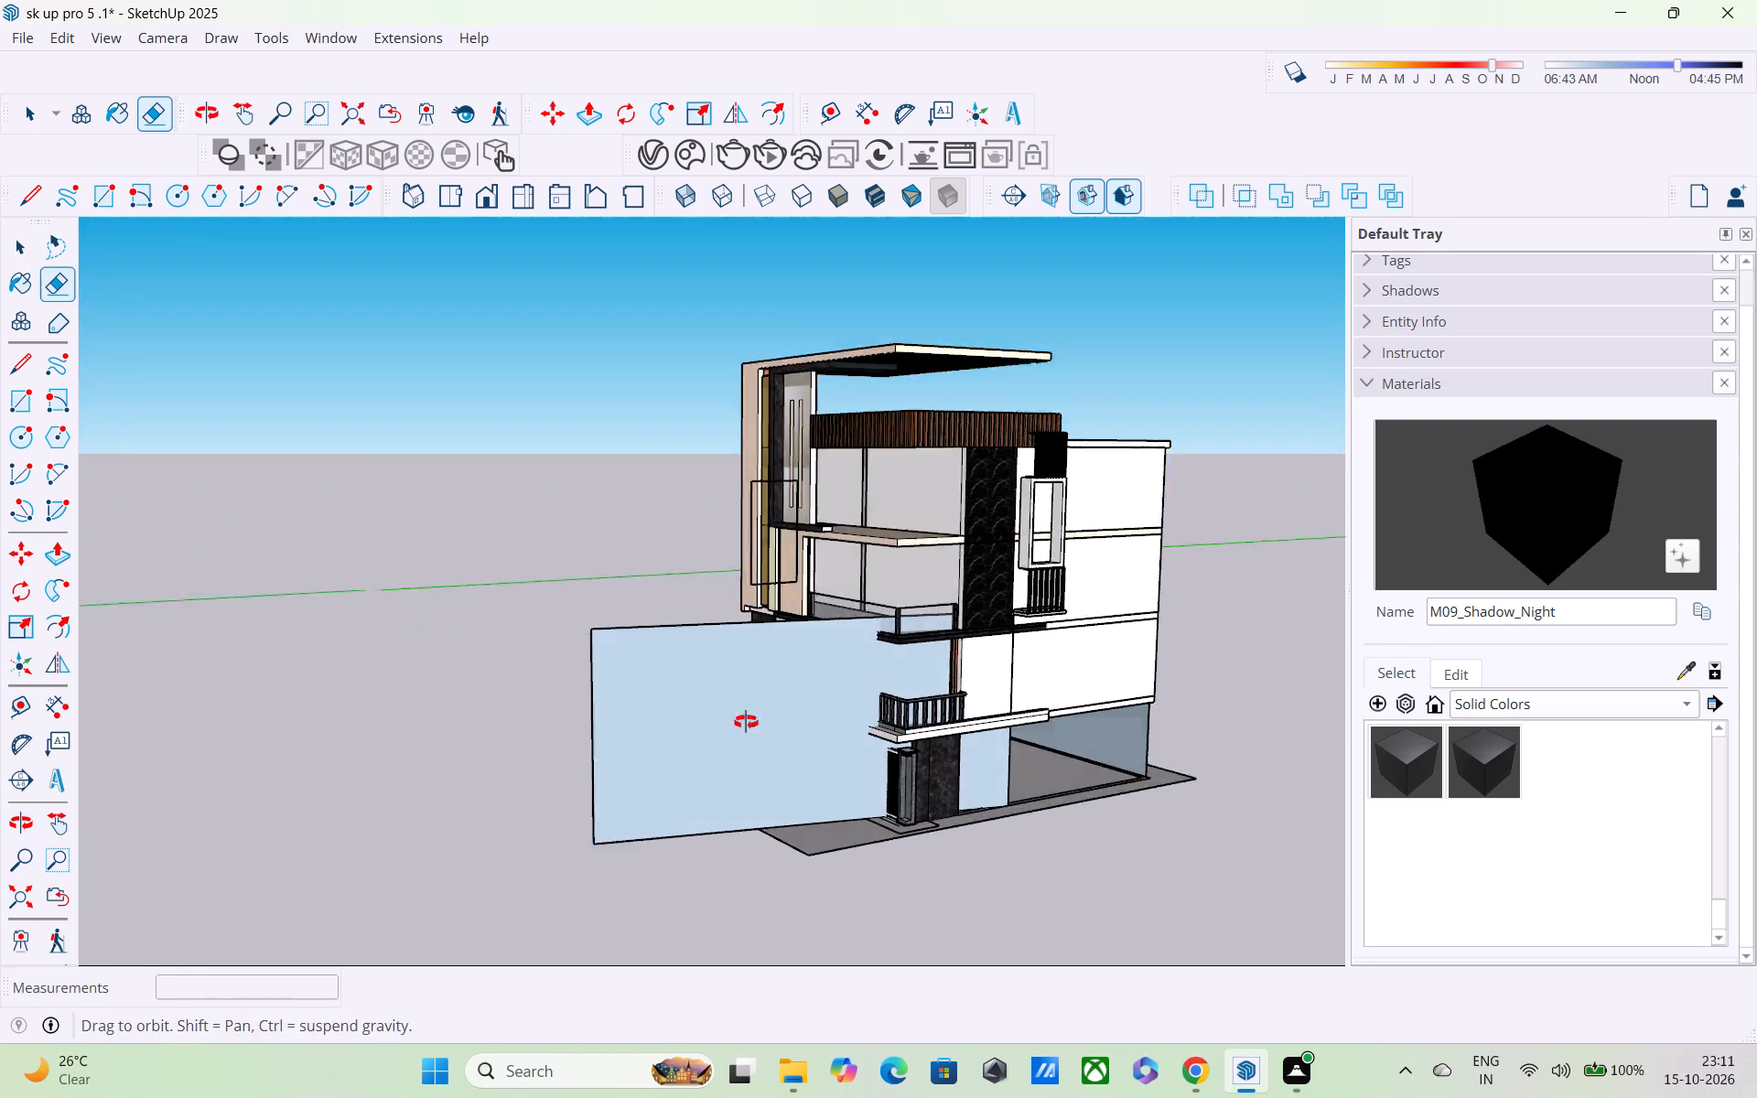
Delete the large vertical face projecting forward from the house's side wall, and erase its leftover outer, top and bottom border edges.
middle_click_drag(746, 722, 1515, 724)
scroll(892, 684, "up", 1)
key("space")
left_click(891, 673)
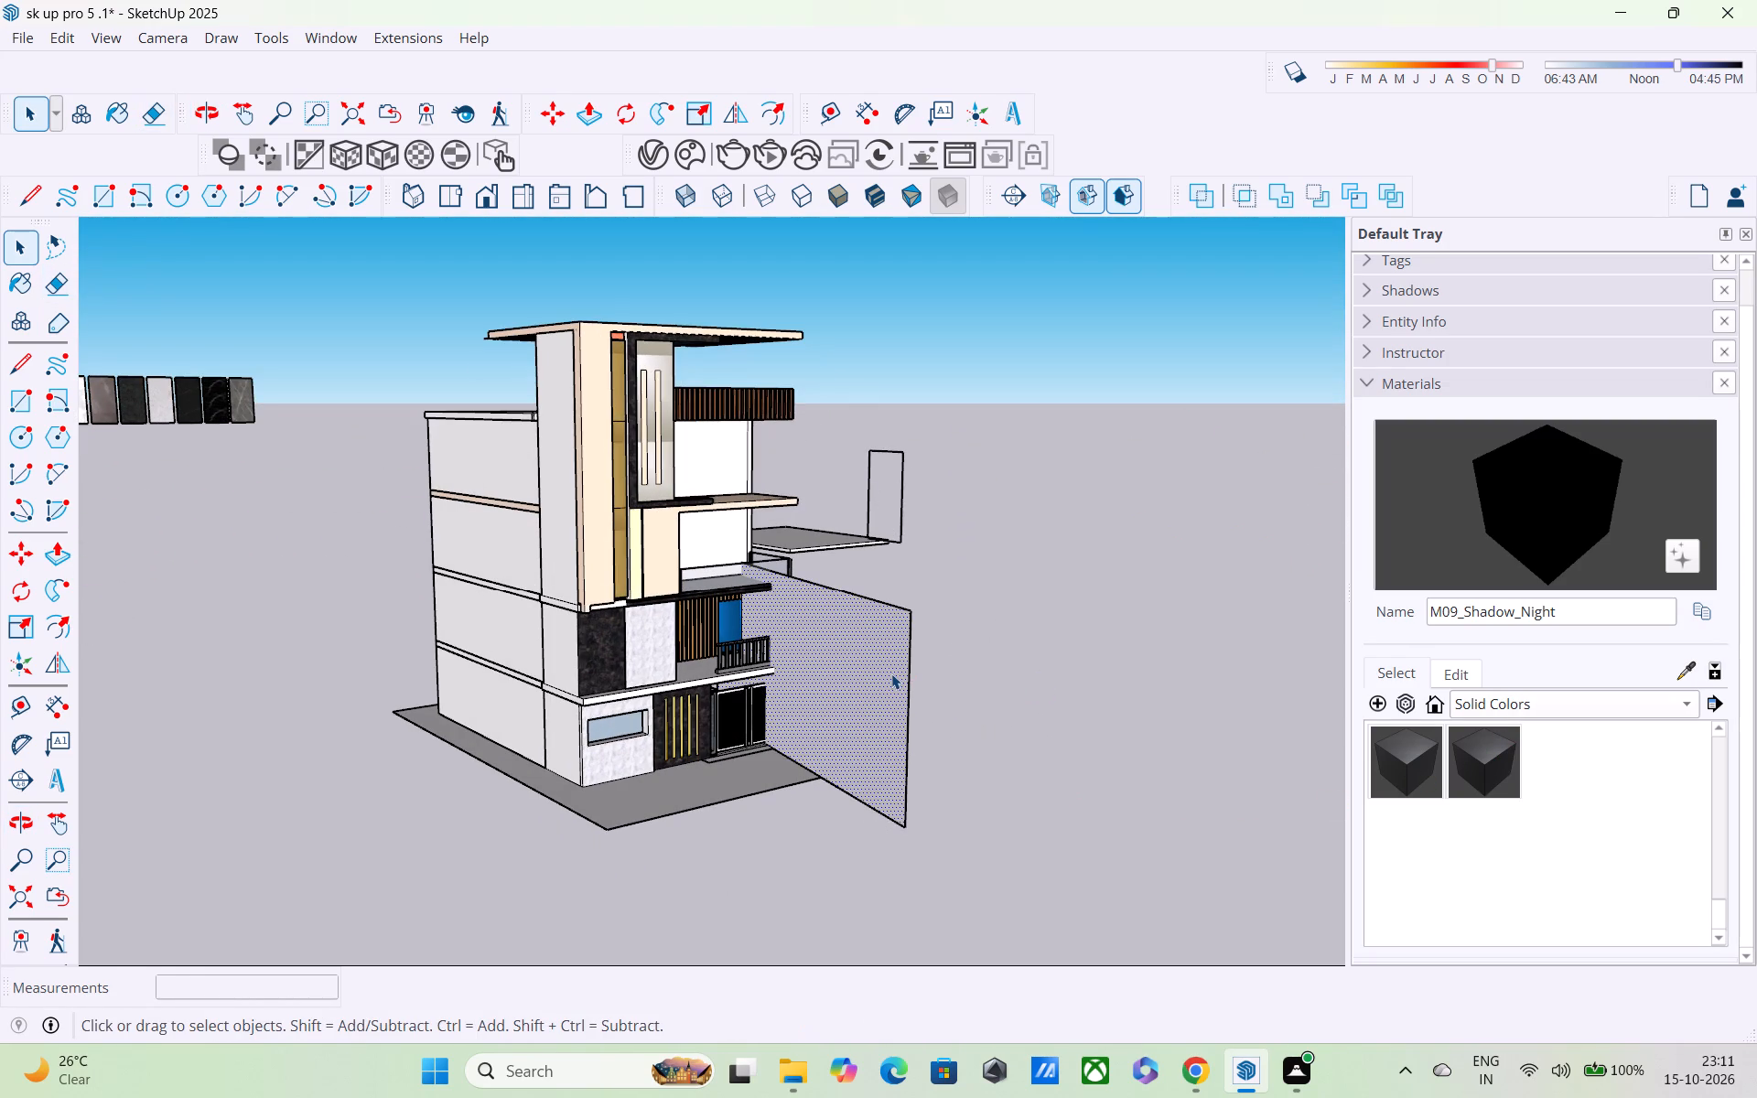
key("Delete")
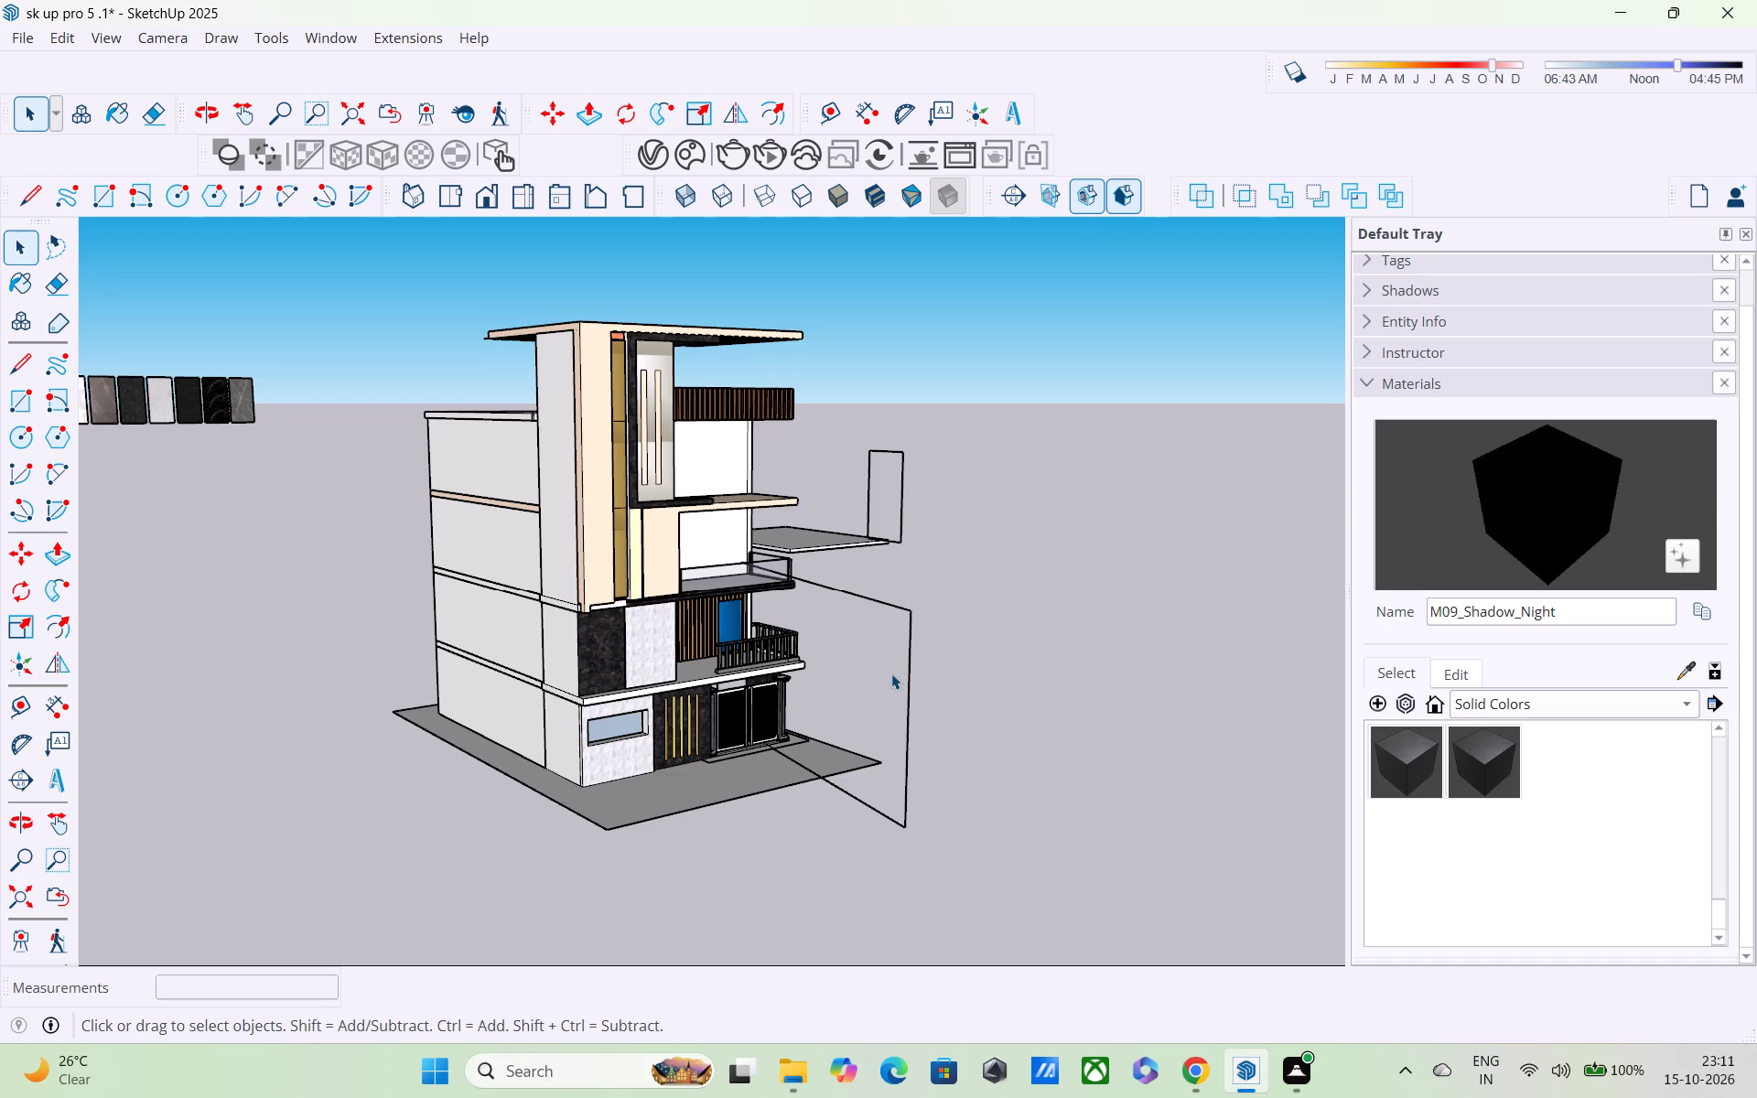
key("e")
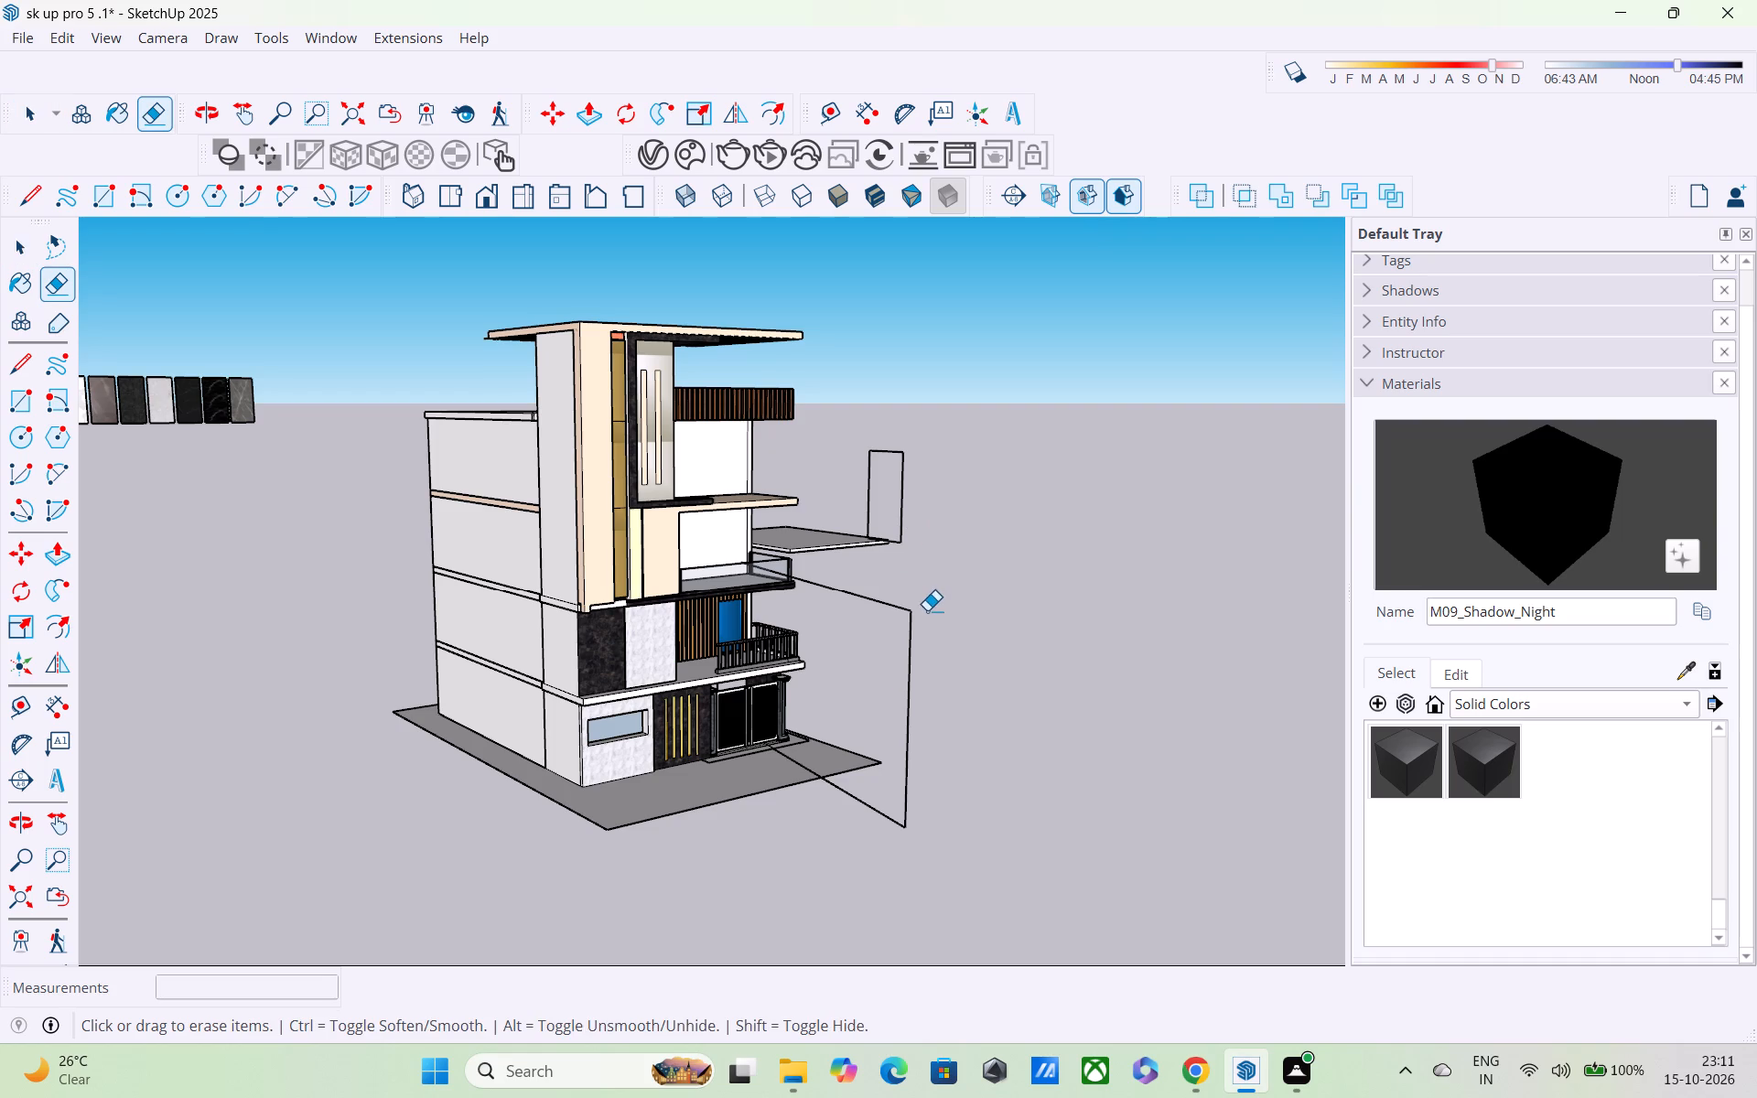
left_click(910, 617)
left_click(900, 605)
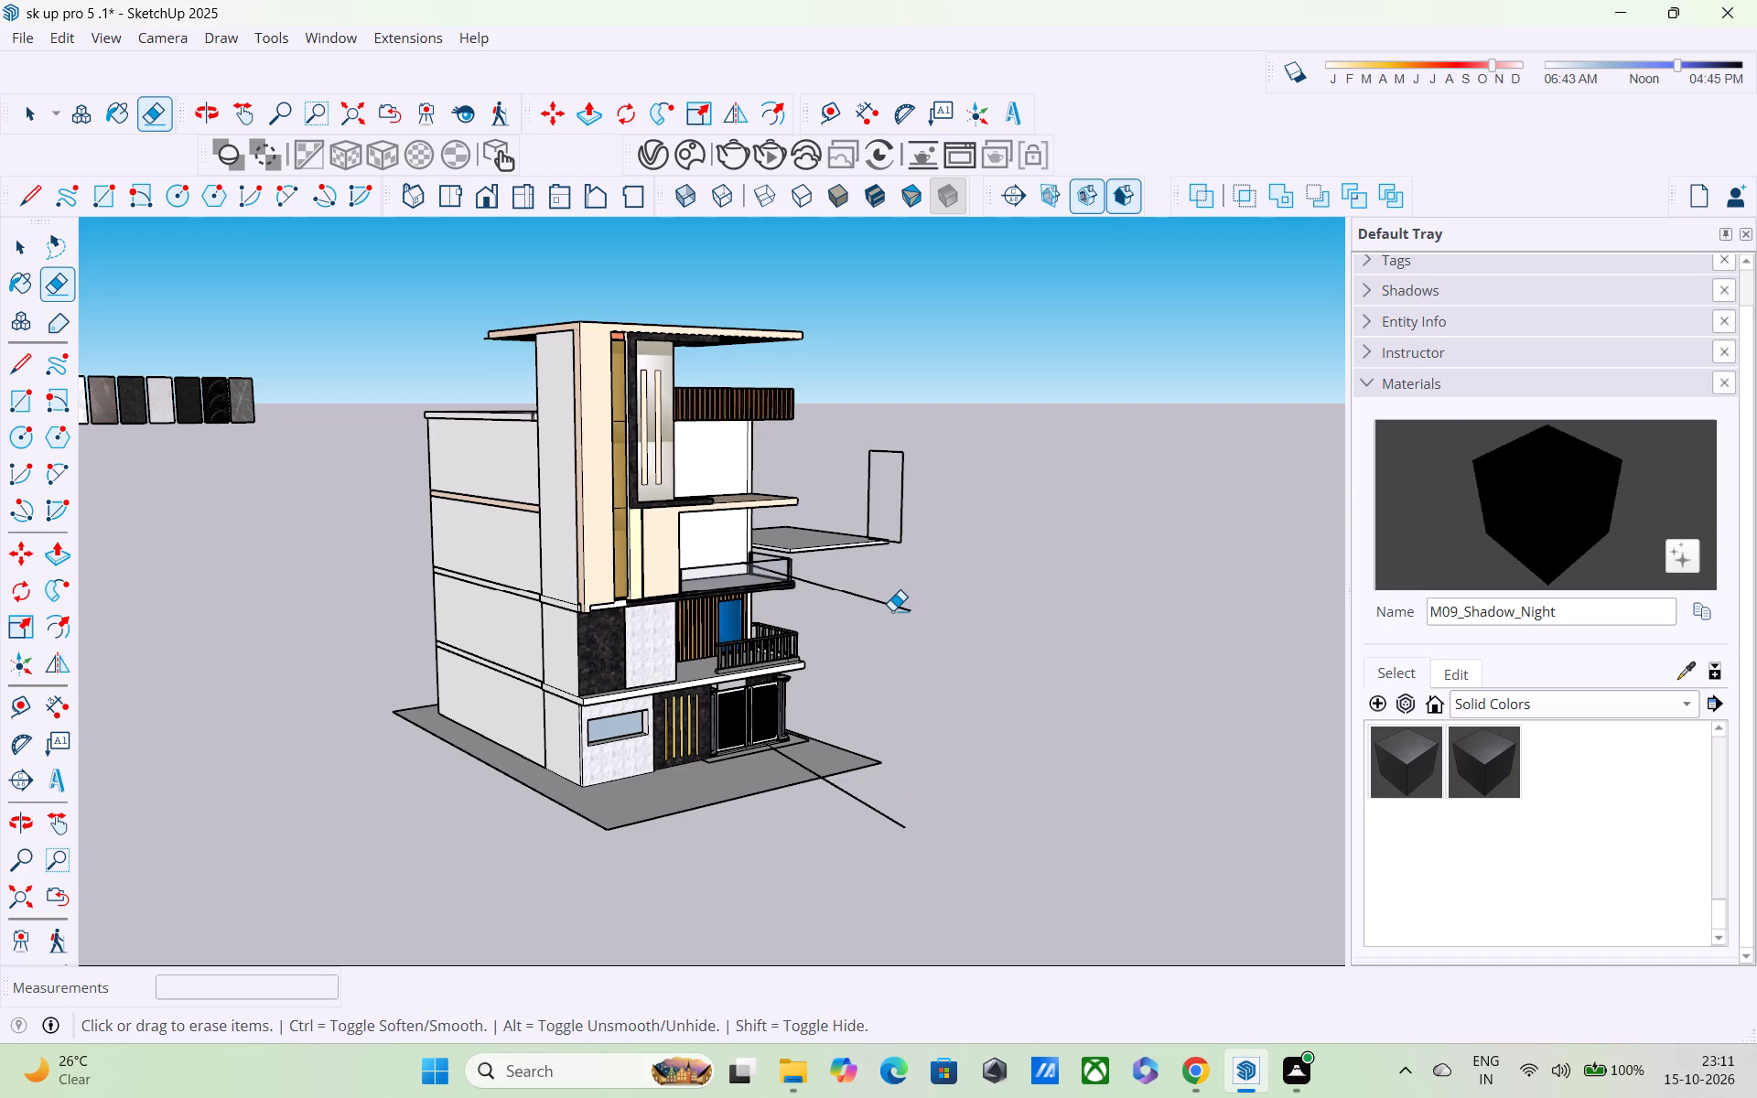
left_click(892, 610)
left_click(891, 605)
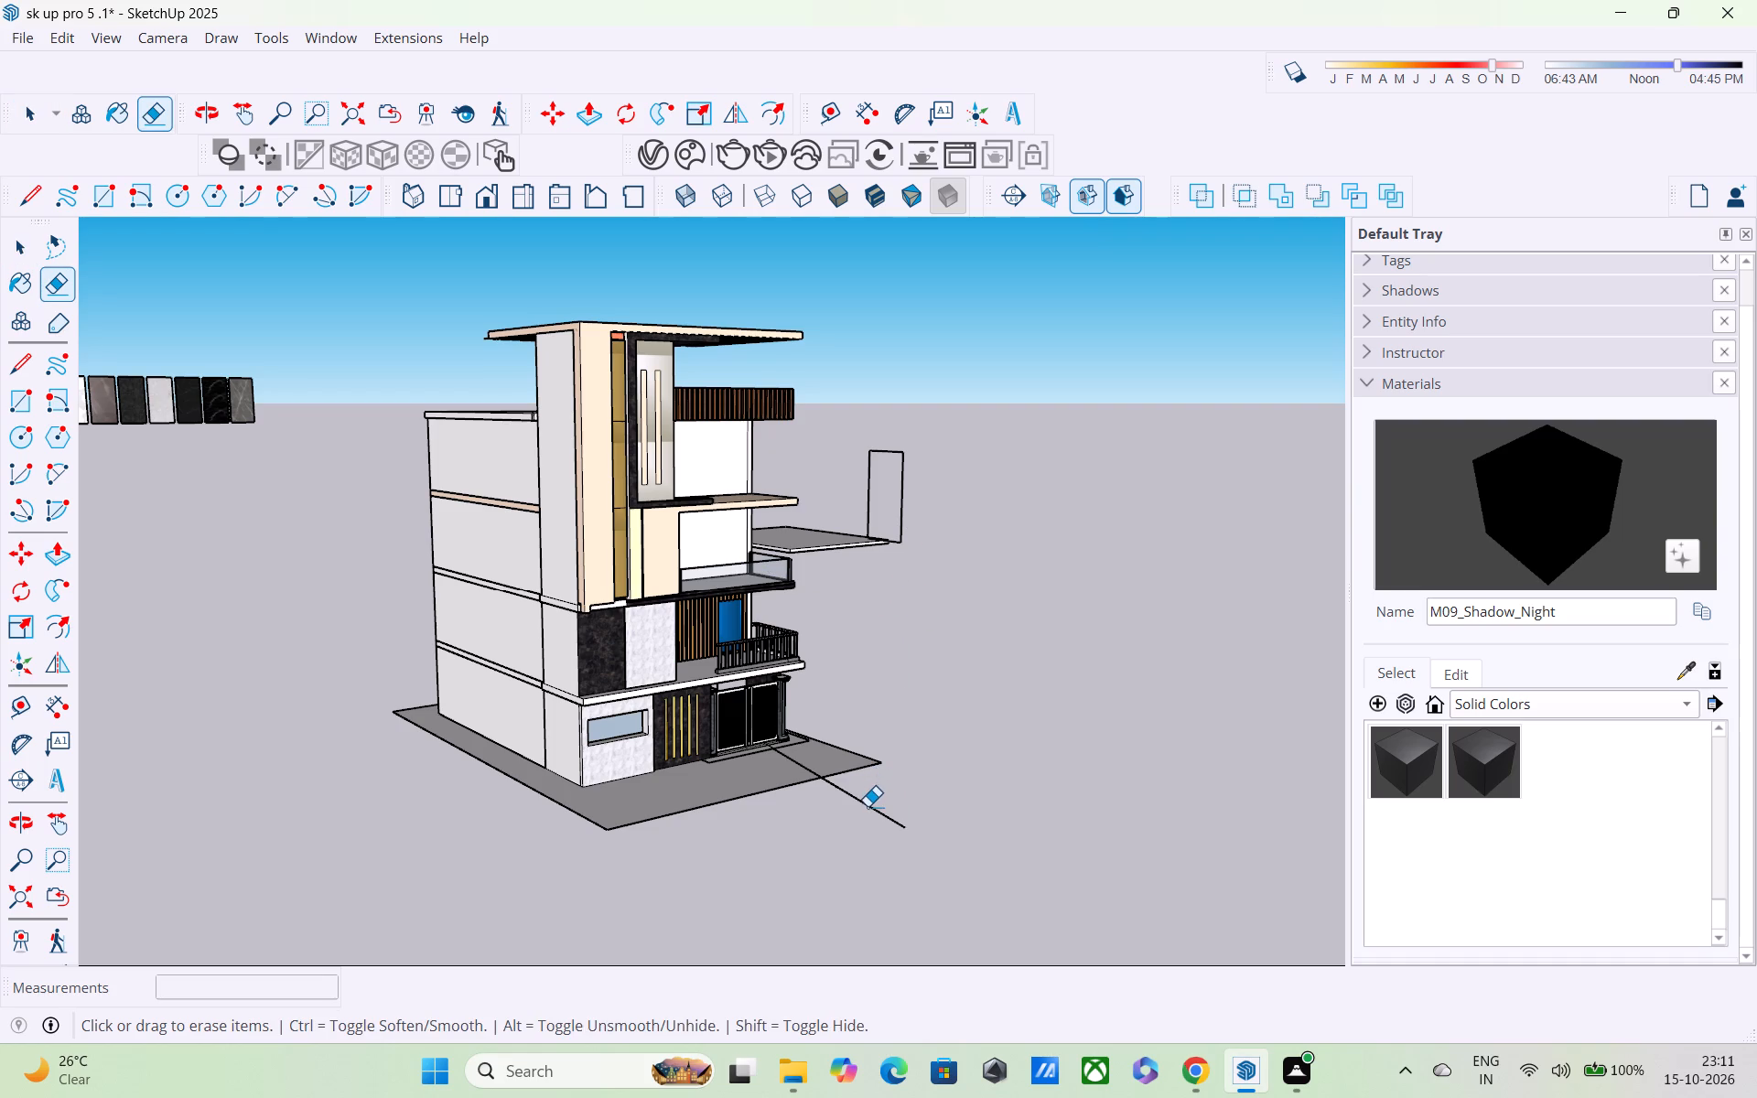
left_click(868, 806)
Erase the stray line crossing the ground slab in front of the entrance gate.
middle_click_drag(863, 807, 265, 871)
scroll(716, 677, "up", 3)
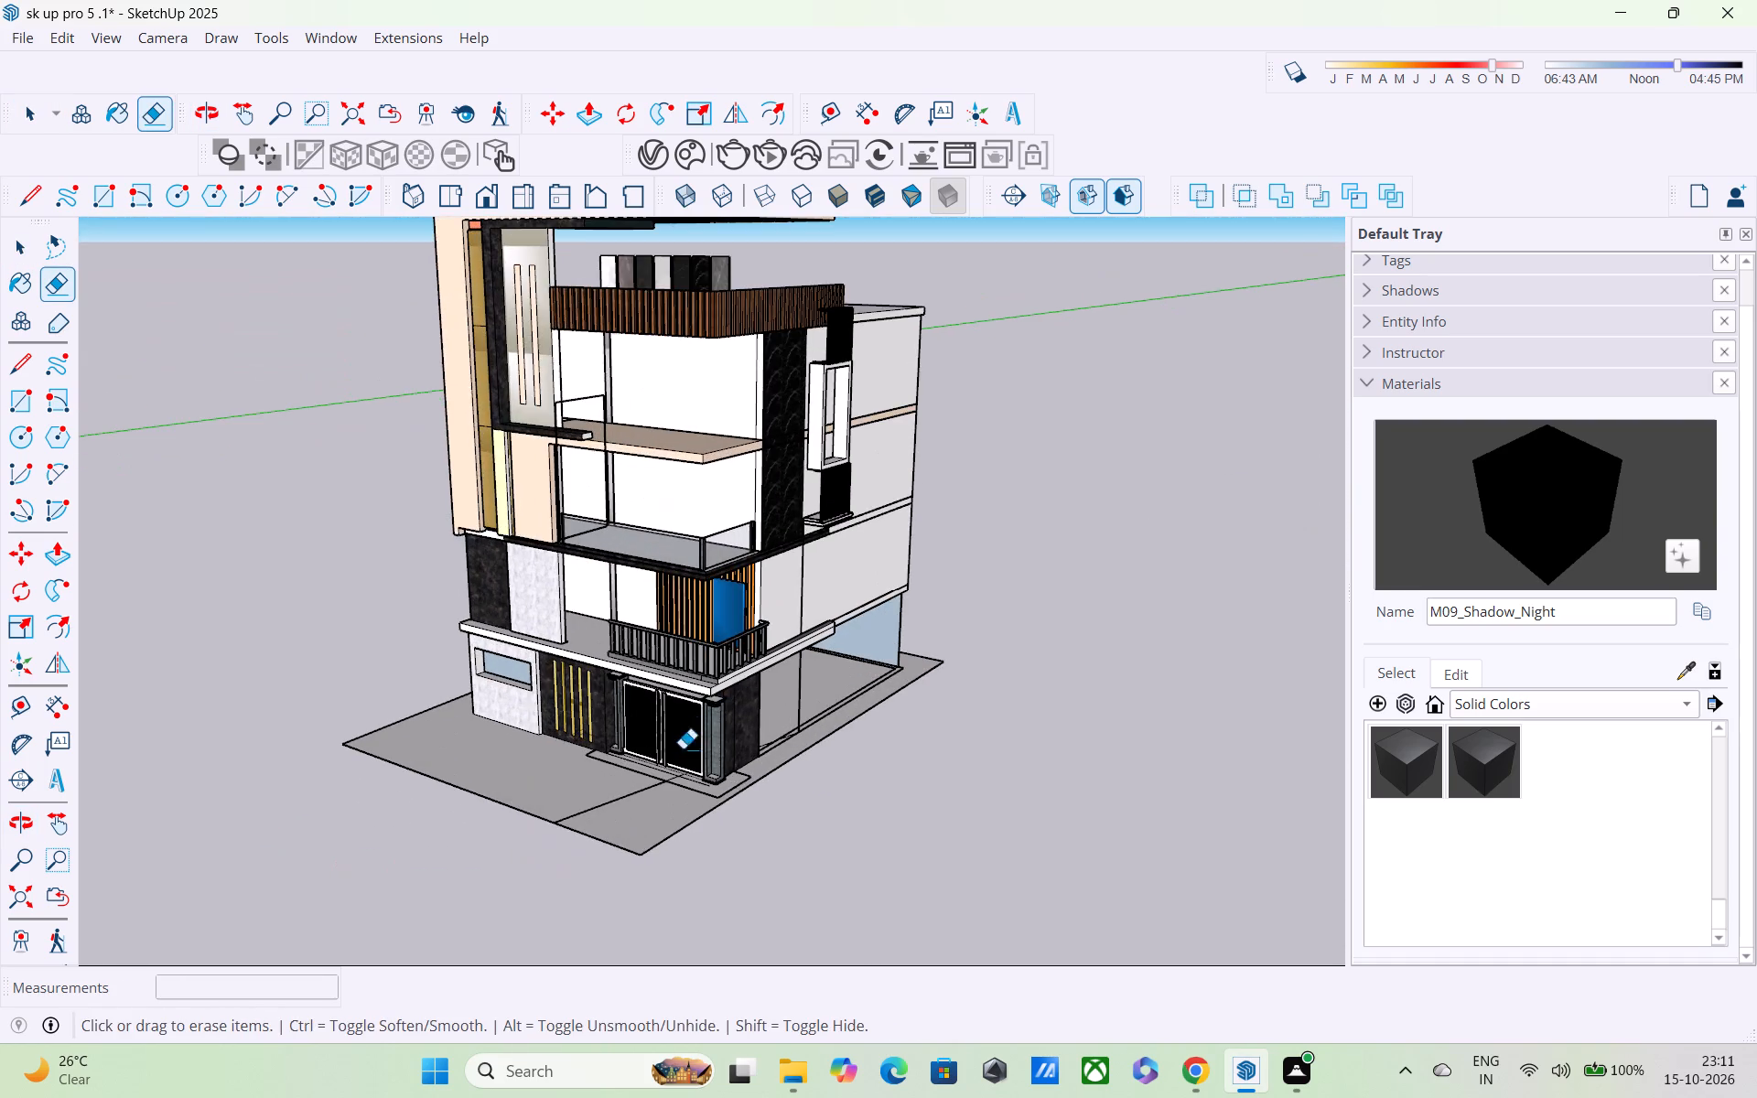
middle_click_drag(677, 748, 555, 705)
scroll(555, 698, "up", 4)
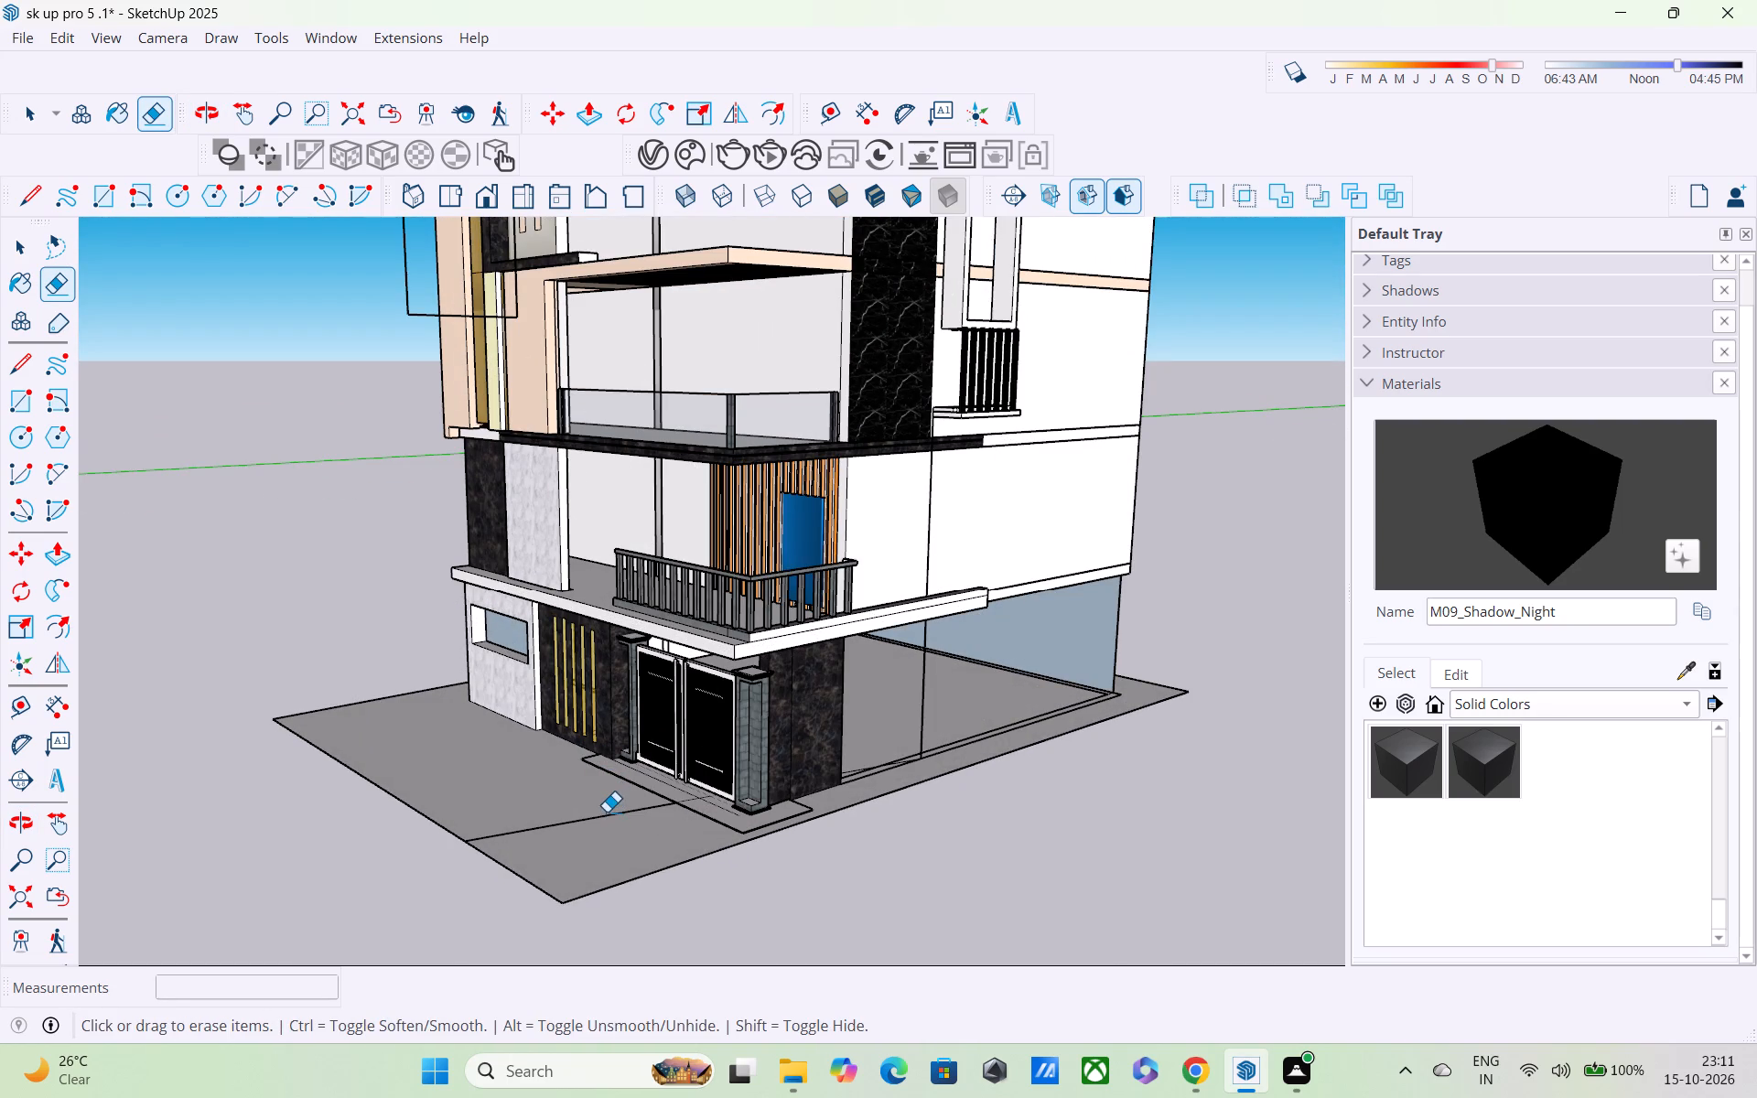
left_click(607, 816)
Erase the short diagonal edge on the ground floor just behind the dark marble wall.
scroll(725, 798, "up", 9)
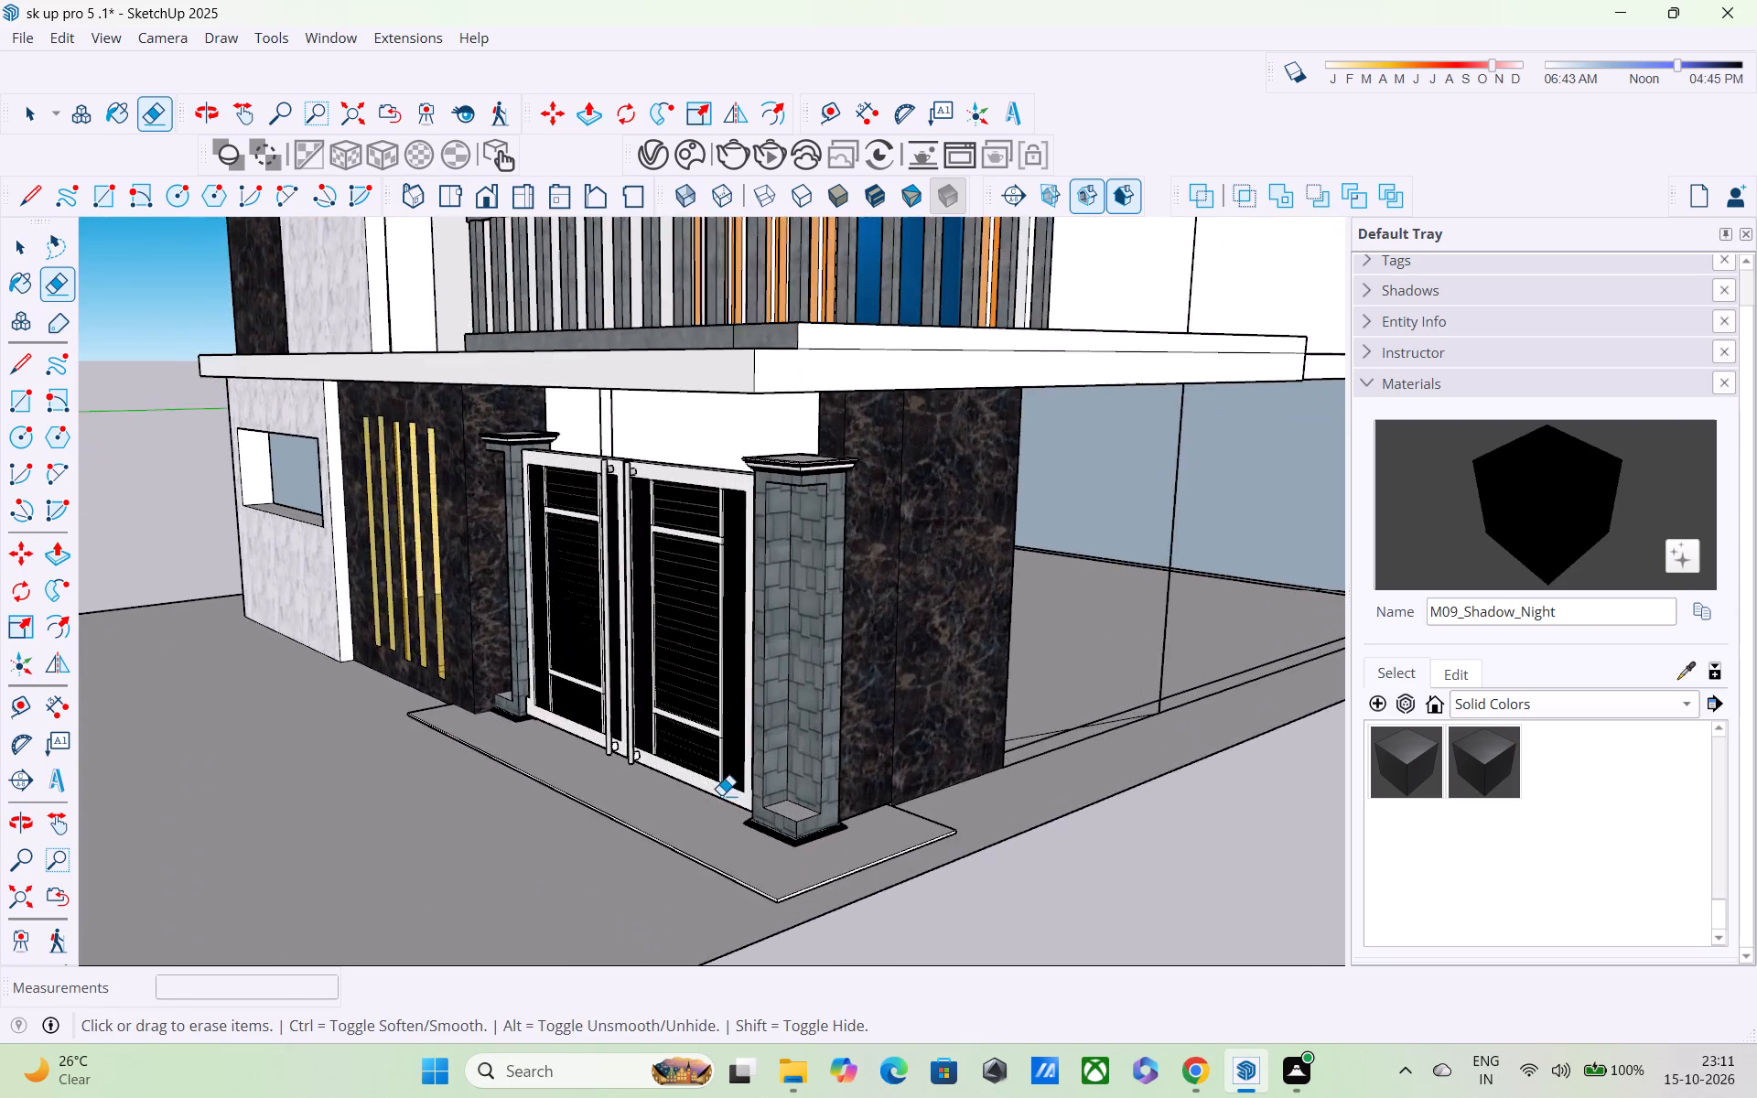
middle_click_drag(718, 795, 455, 870)
scroll(457, 842, "down", 4)
middle_click_drag(644, 790, 629, 665)
middle_click_drag(856, 742, 708, 890)
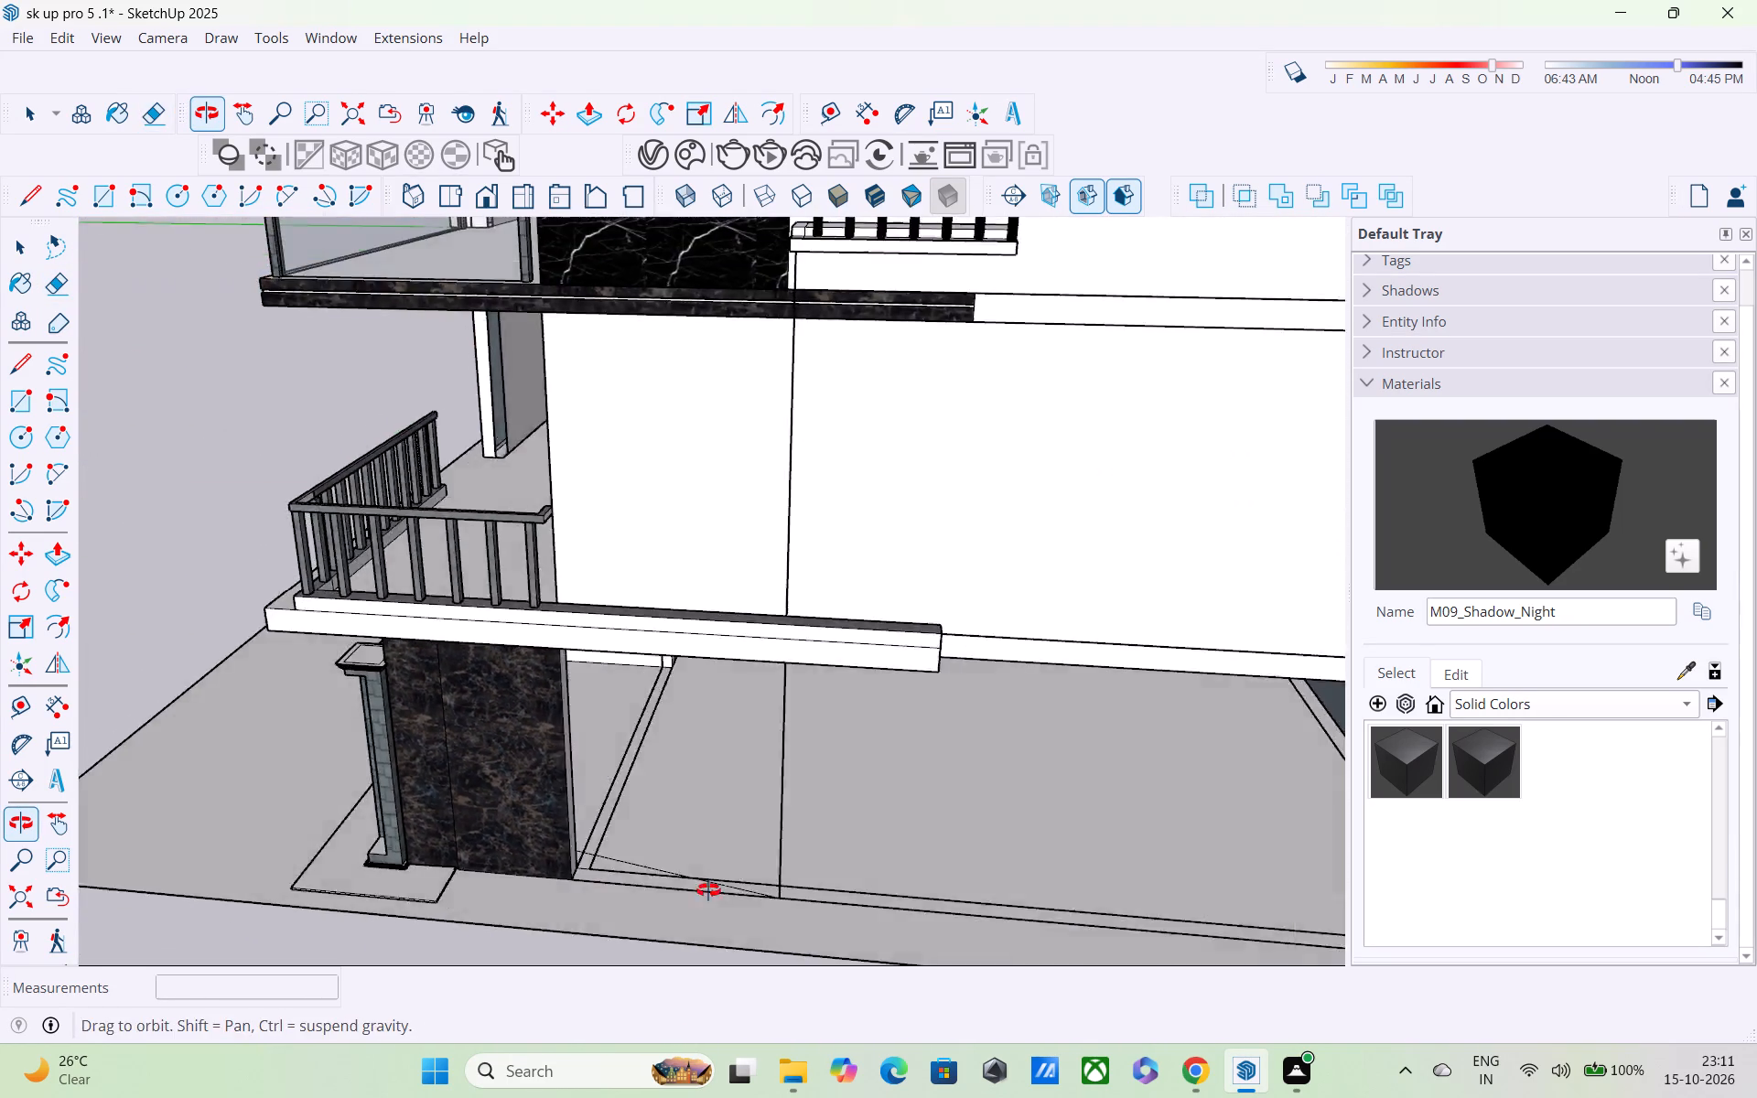
middle_click_drag(708, 890, 619, 899)
scroll(619, 899, "up", 5)
left_click(534, 843)
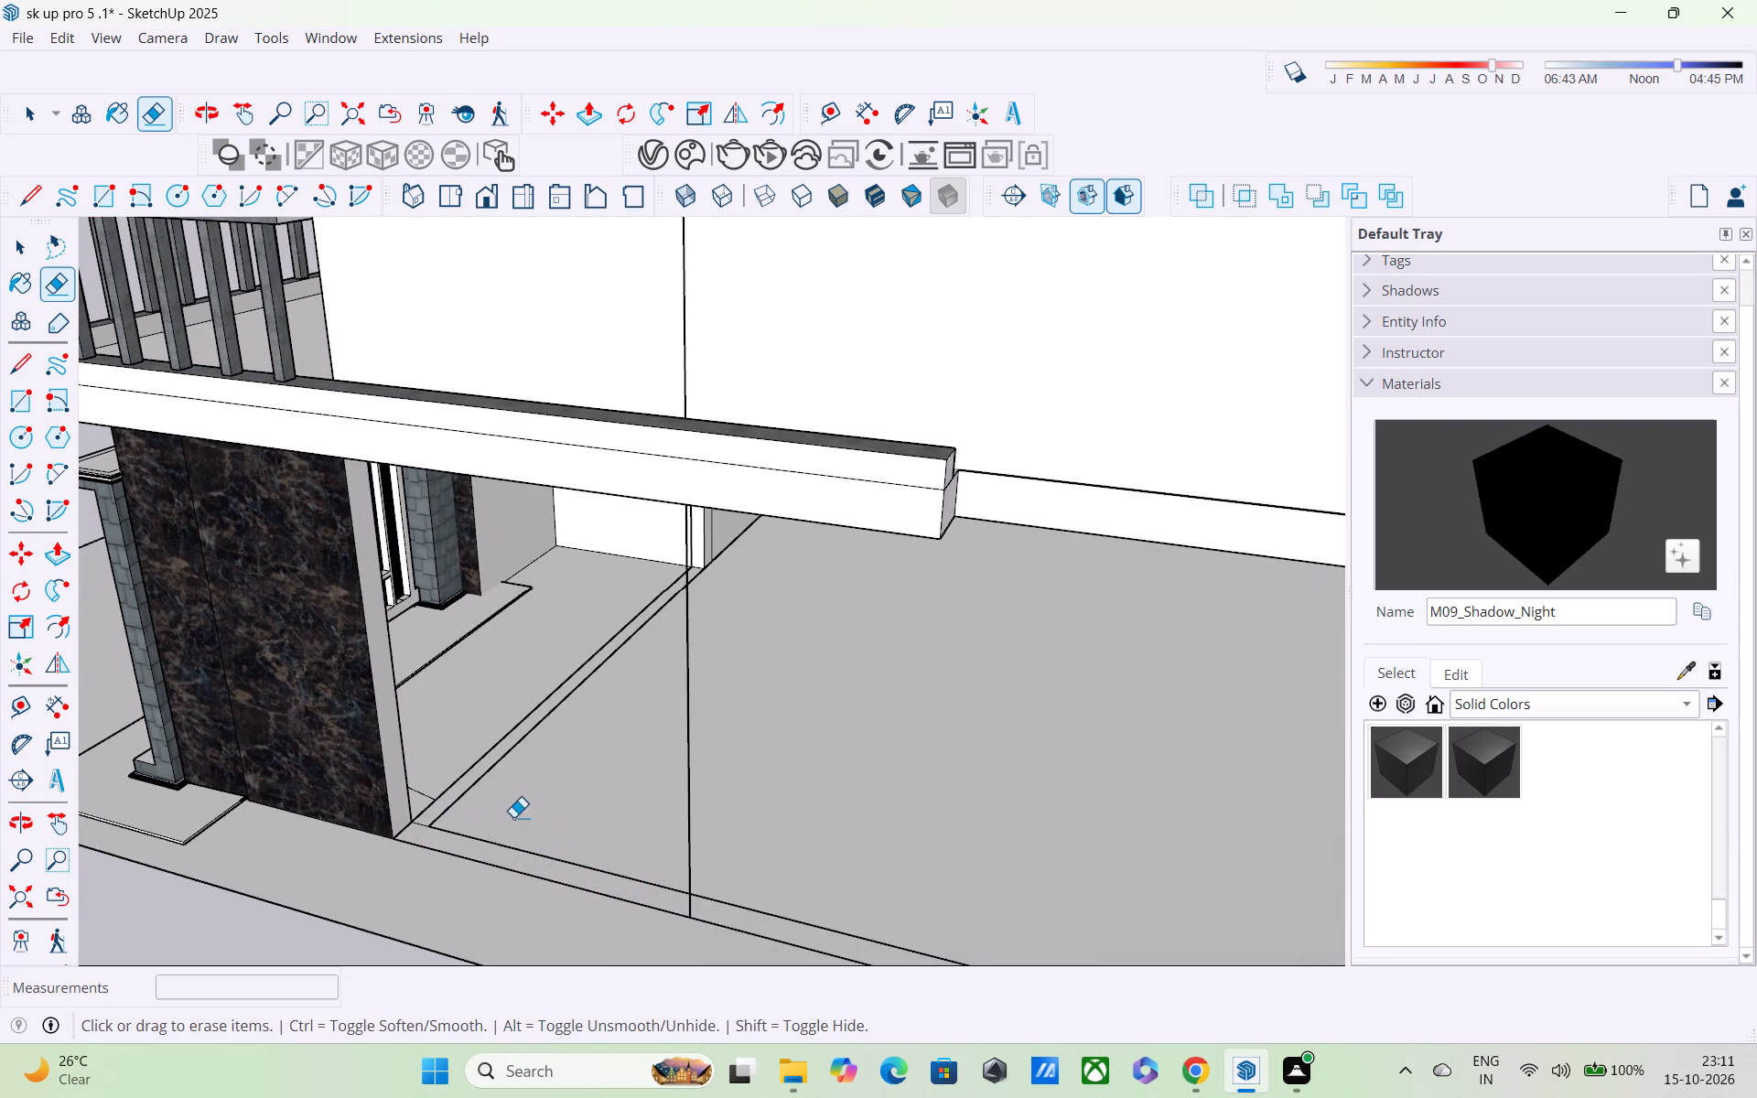
middle_click_drag(385, 829, 258, 877)
scroll(343, 749, "up", 5)
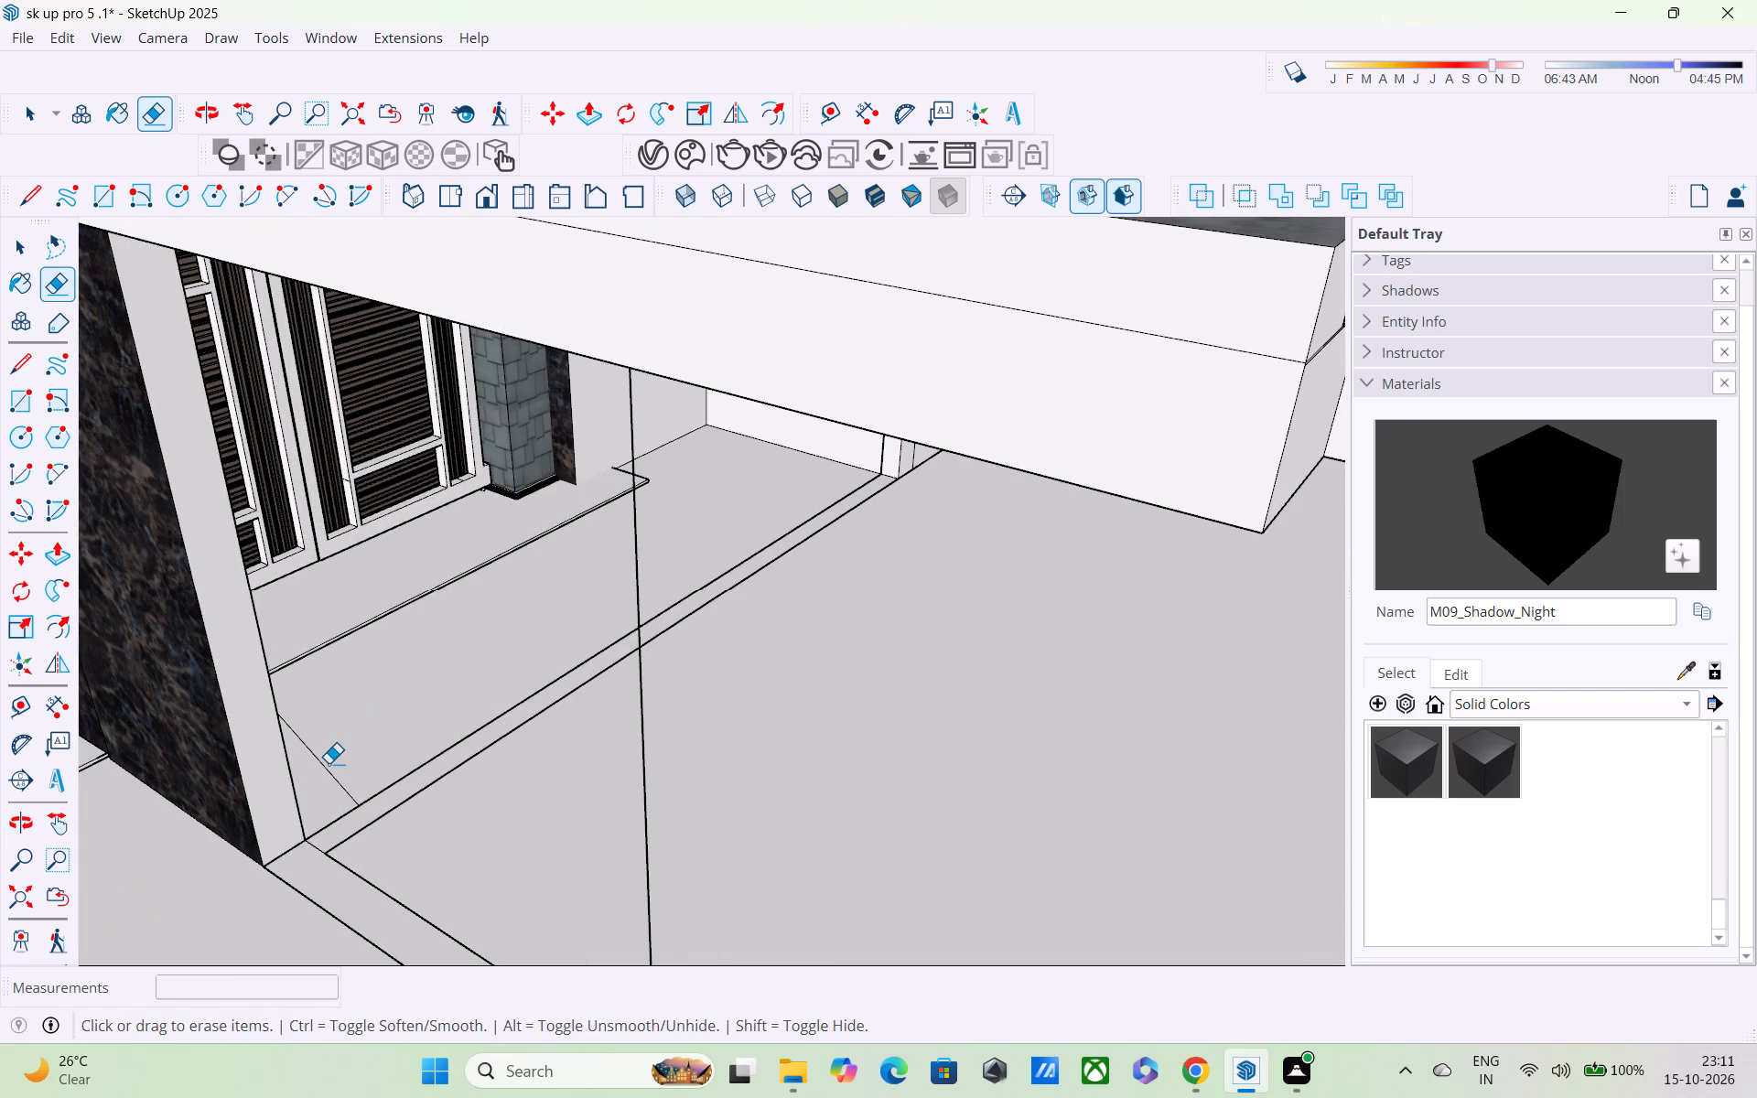
left_click(324, 772)
Erase the stray vertical edge running down the side of the house across the ground-floor opening.
middle_click_drag(318, 745, 209, 705)
scroll(209, 690, "down", 3)
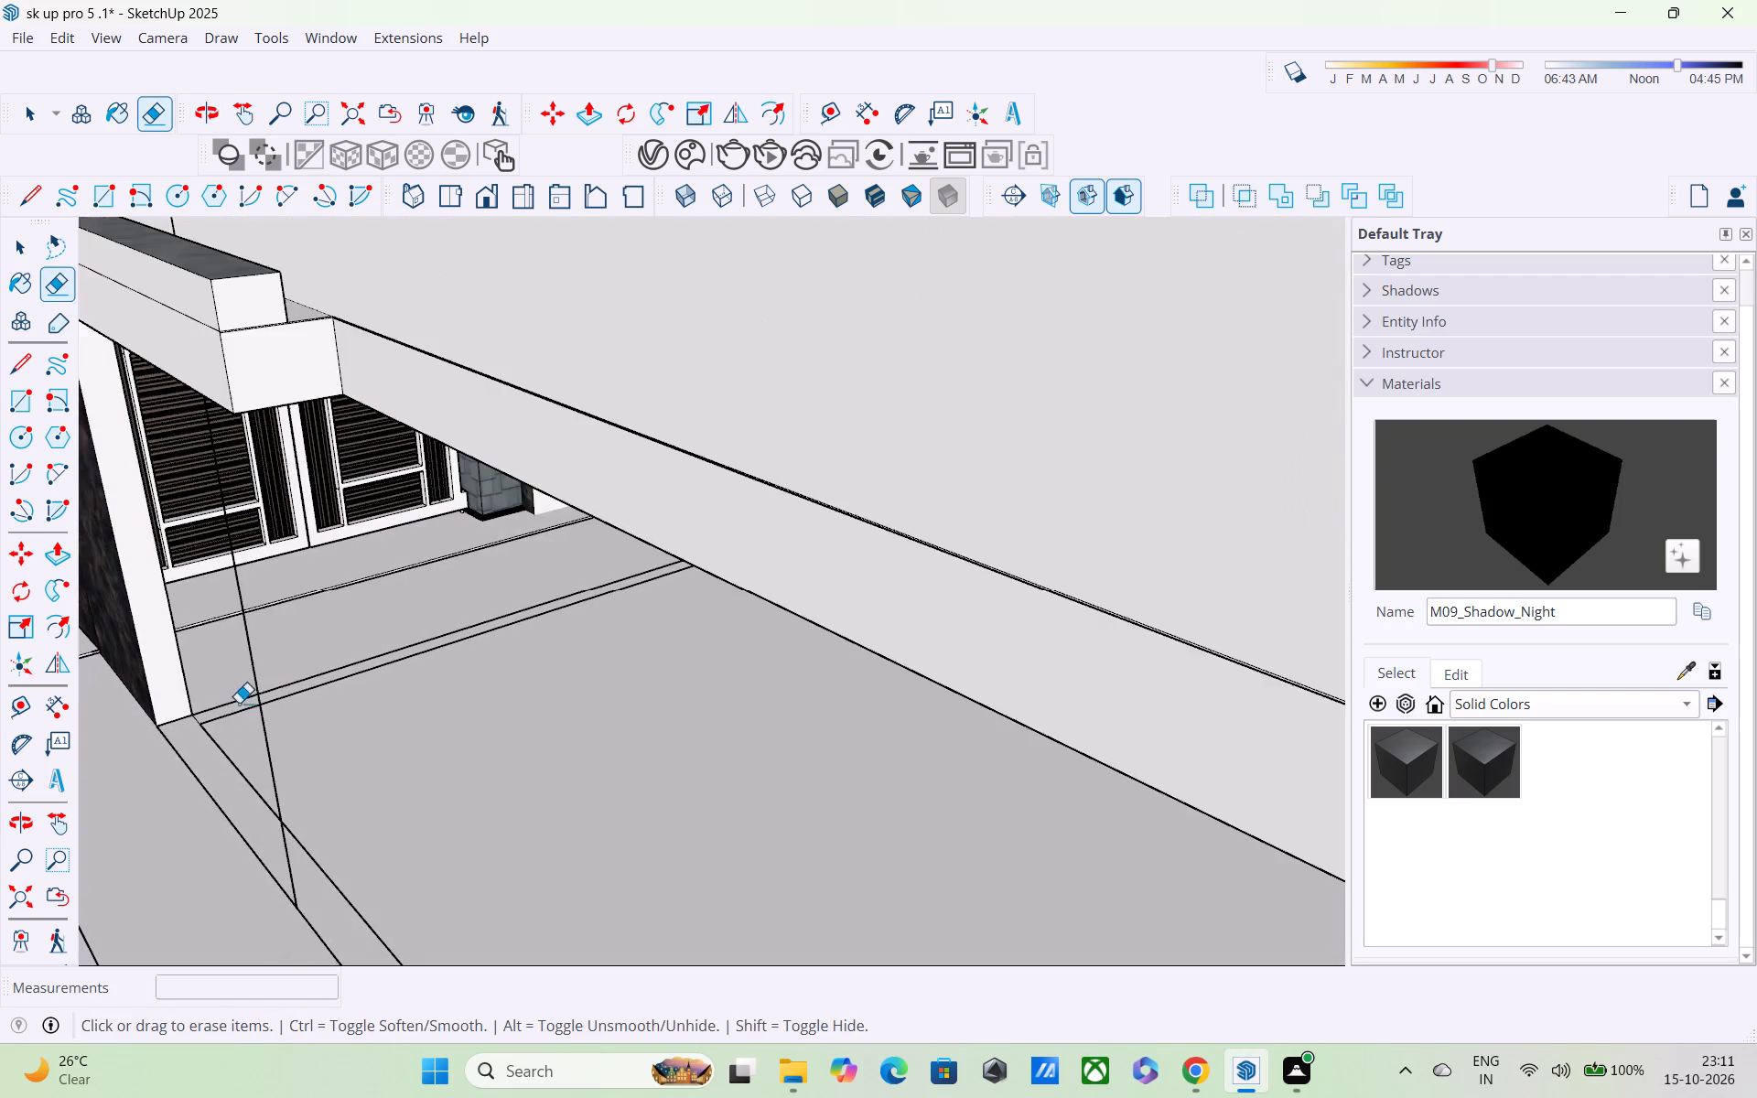
scroll(256, 705, "up", 1)
scroll(266, 703, "down", 3)
middle_click_drag(279, 689, 518, 535)
scroll(527, 539, "down", 4)
middle_click_drag(630, 514, 703, 575)
scroll(703, 575, "up", 1)
left_click(727, 487)
scroll(726, 455, "down", 7)
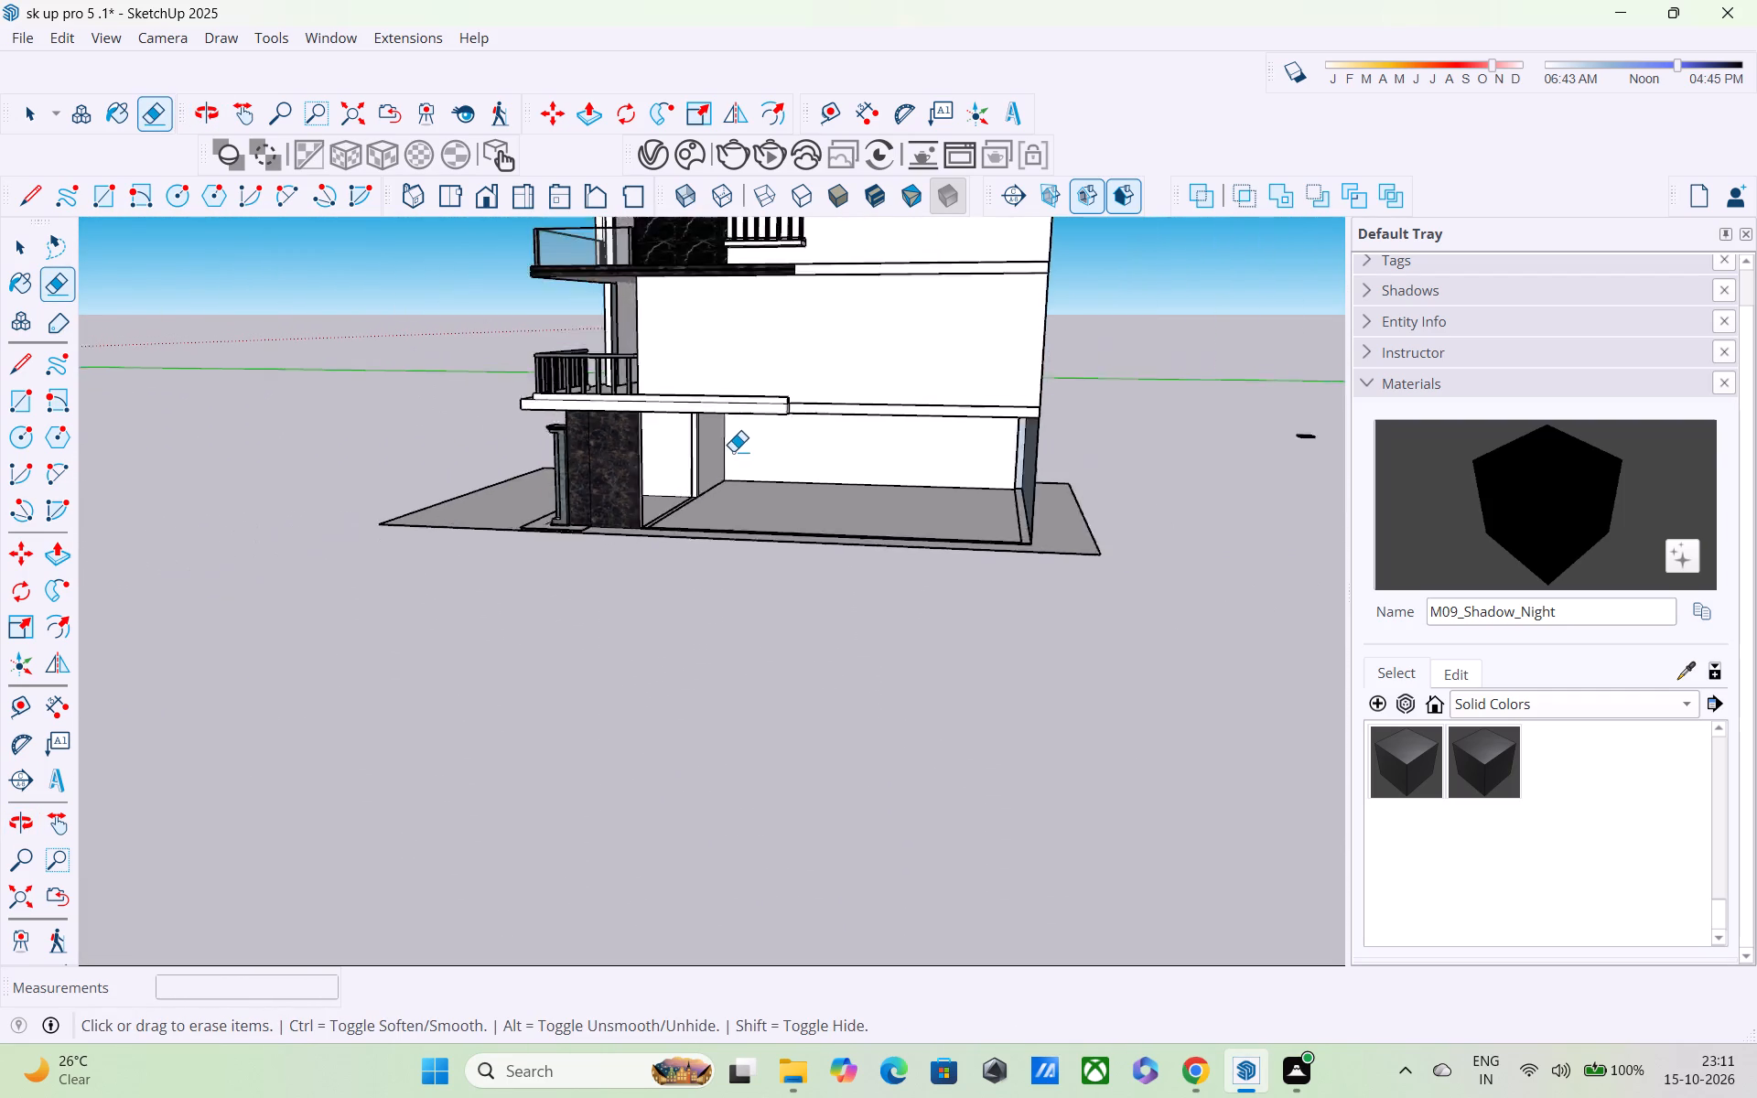
Examine the lower storeys from the front and side, checking the balcony slab, side wall and ground-floor opening.
scroll(733, 451, "down", 5)
middle_click_drag(736, 448, 857, 529)
middle_click_drag(786, 384, 1232, 455)
scroll(923, 385, "up", 3)
middle_click_drag(710, 384, 772, 382)
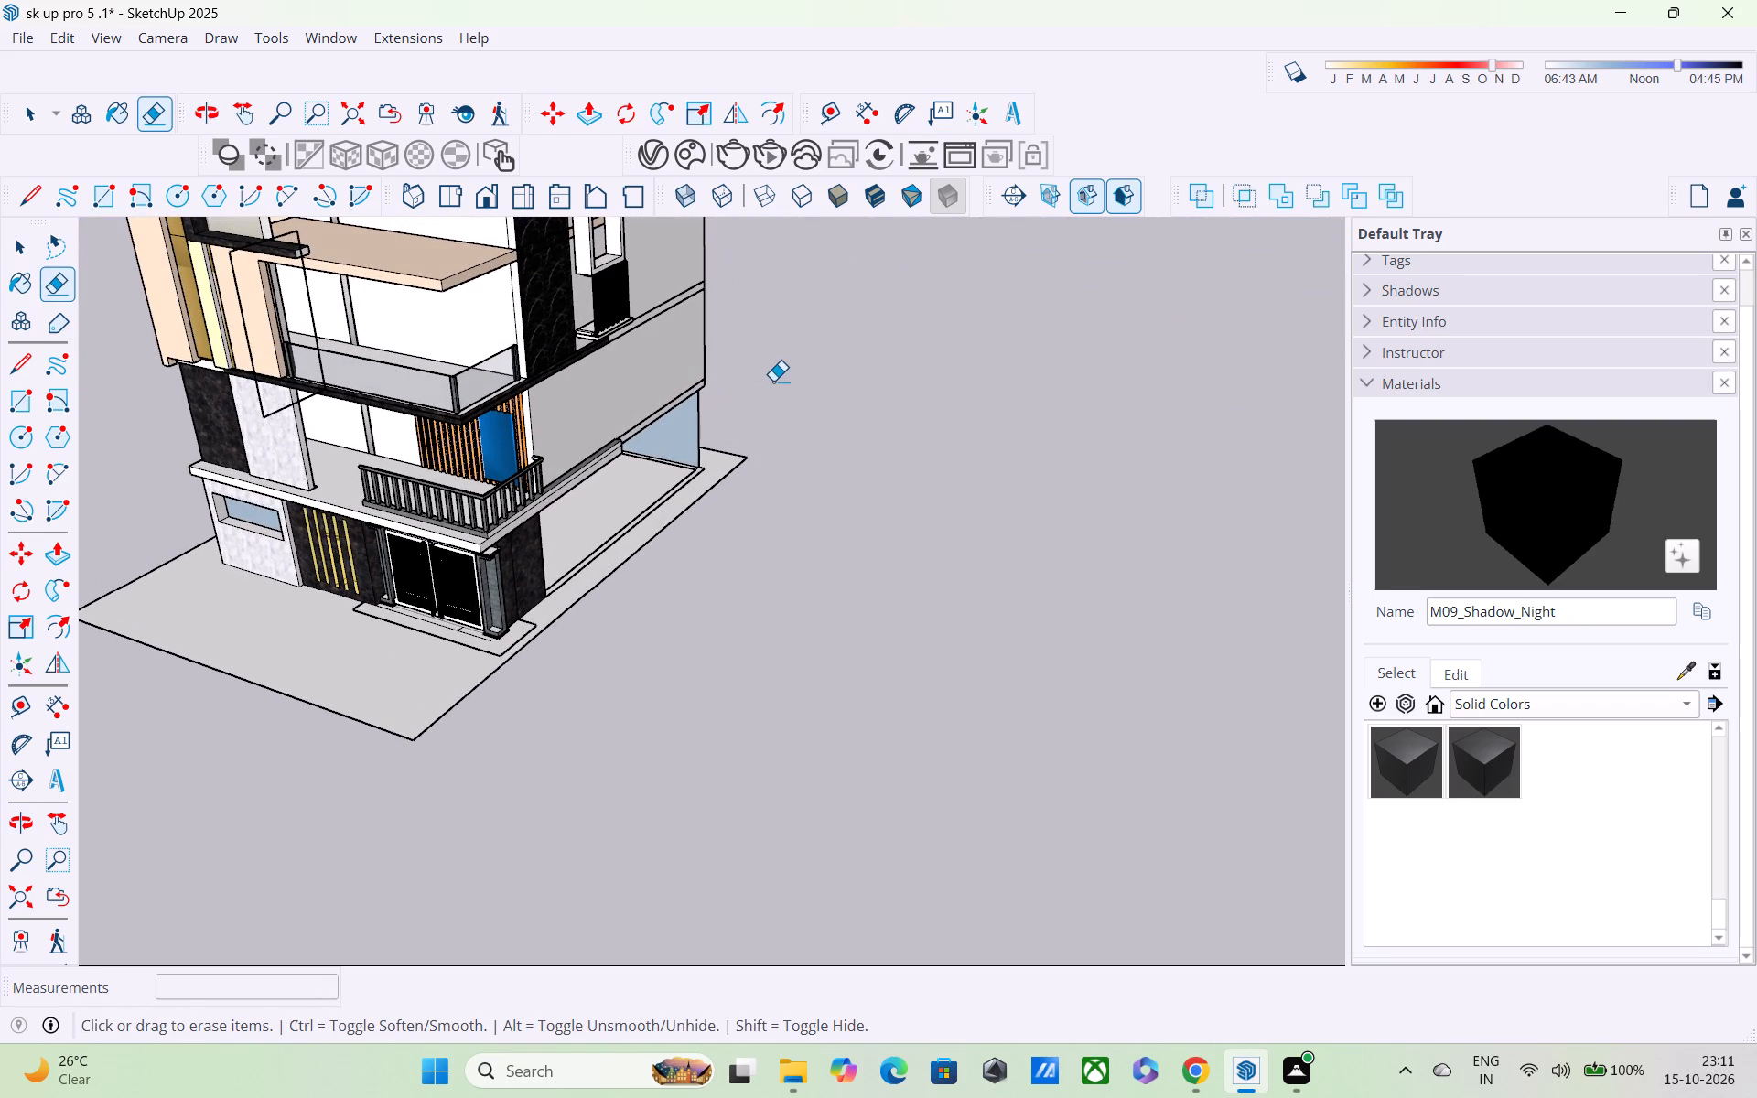
middle_click_drag(757, 396, 939, 351, "shift")
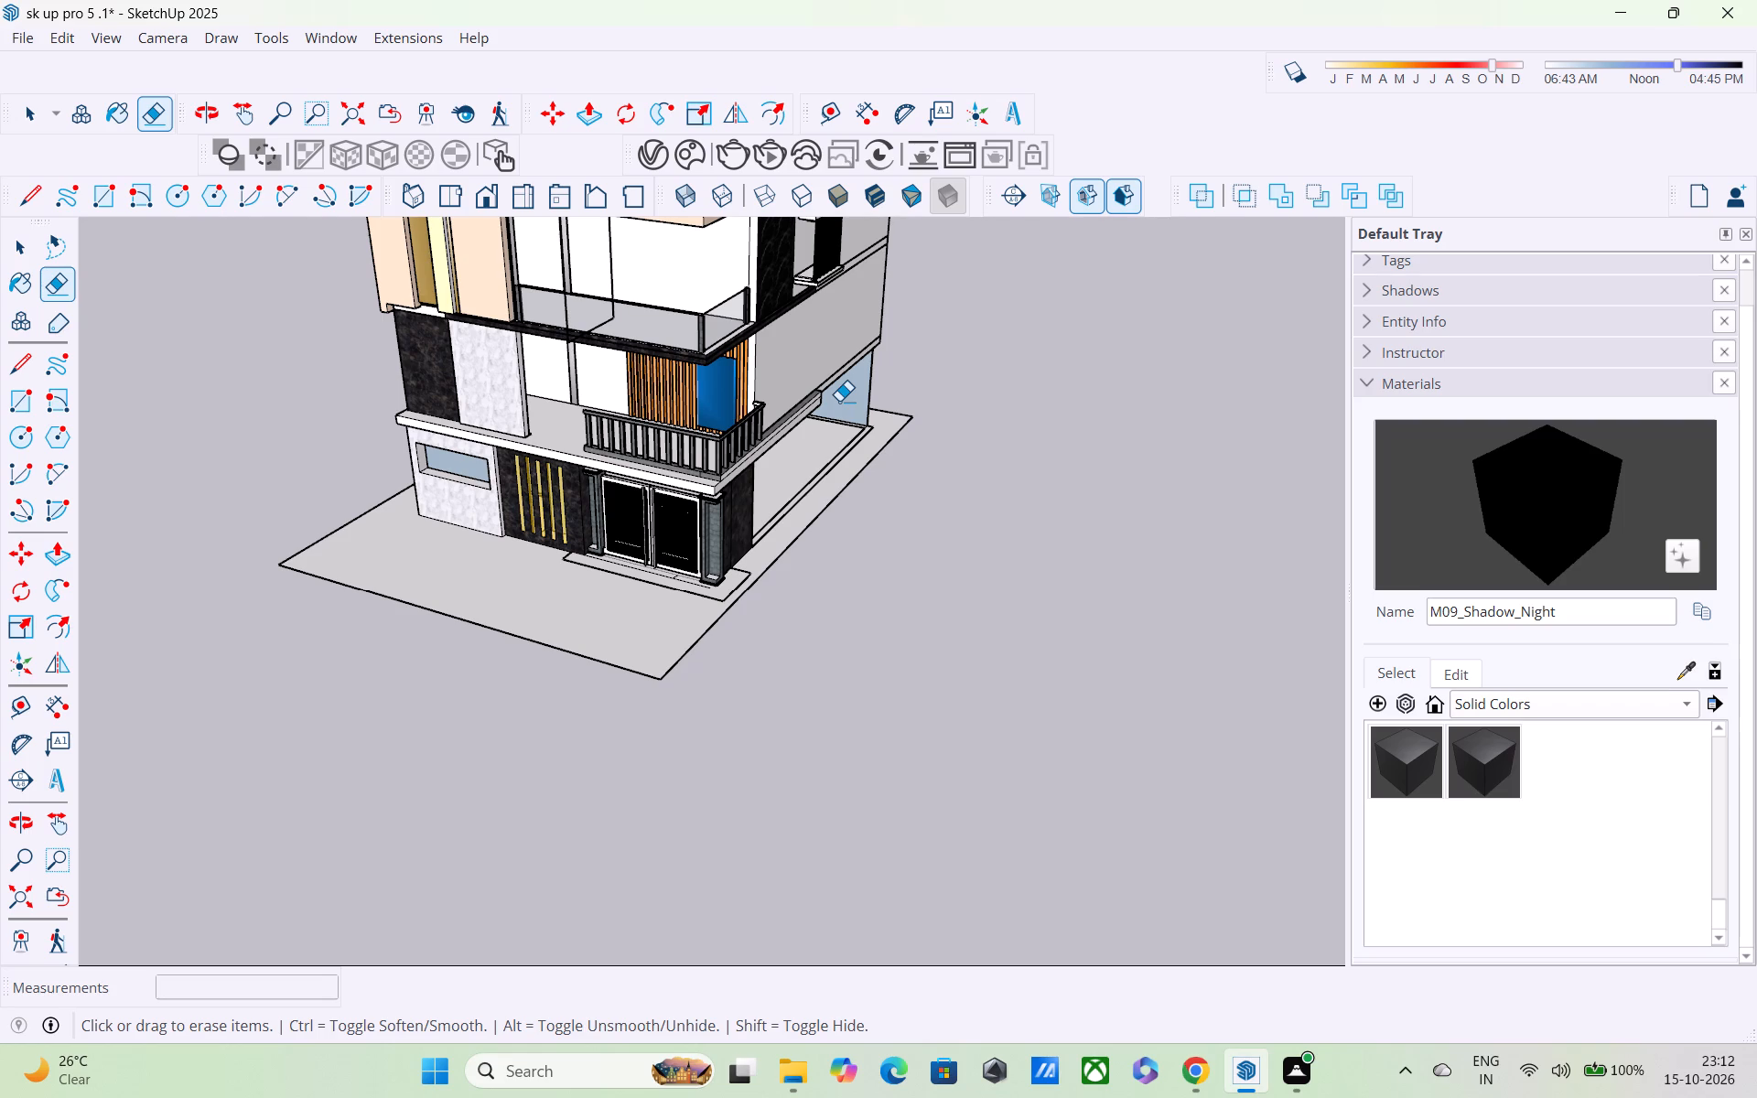
middle_click_drag(838, 401, 585, 309)
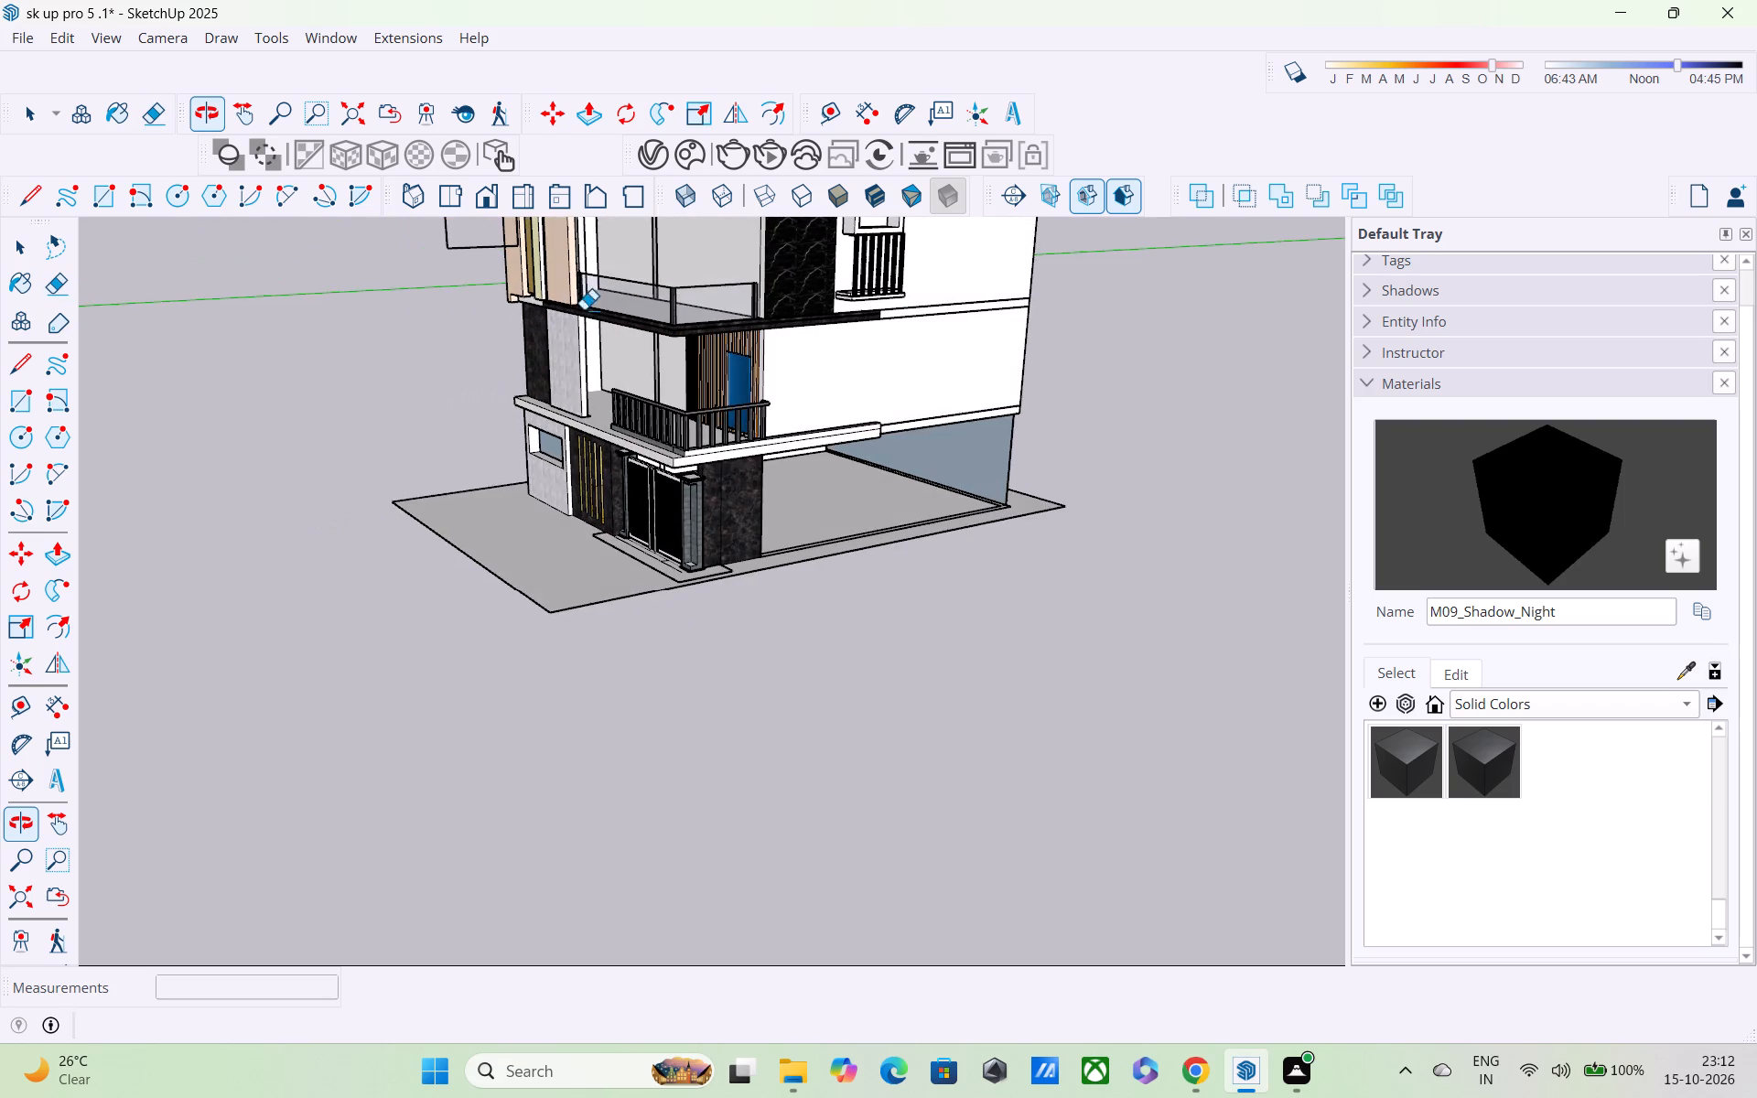
middle_click_drag(781, 398, 691, 343)
scroll(725, 399, "up", 3)
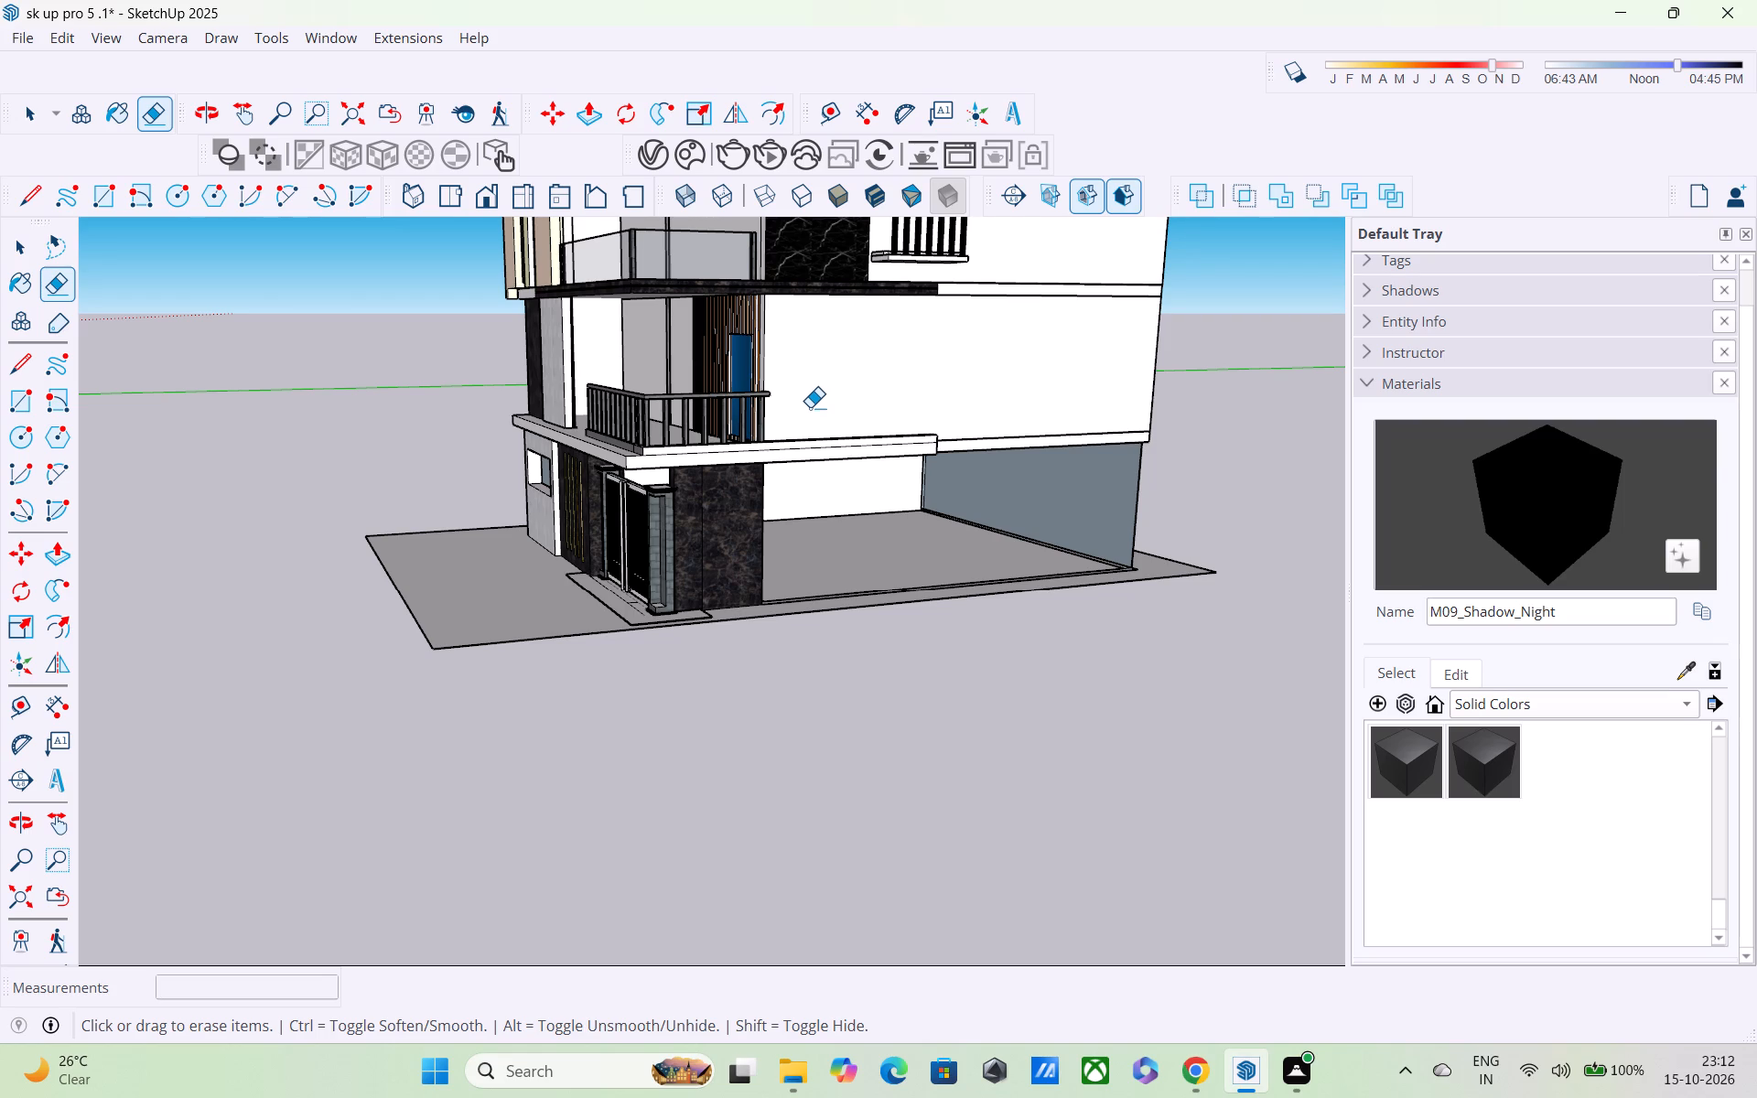
middle_click_drag(890, 447, 688, 458)
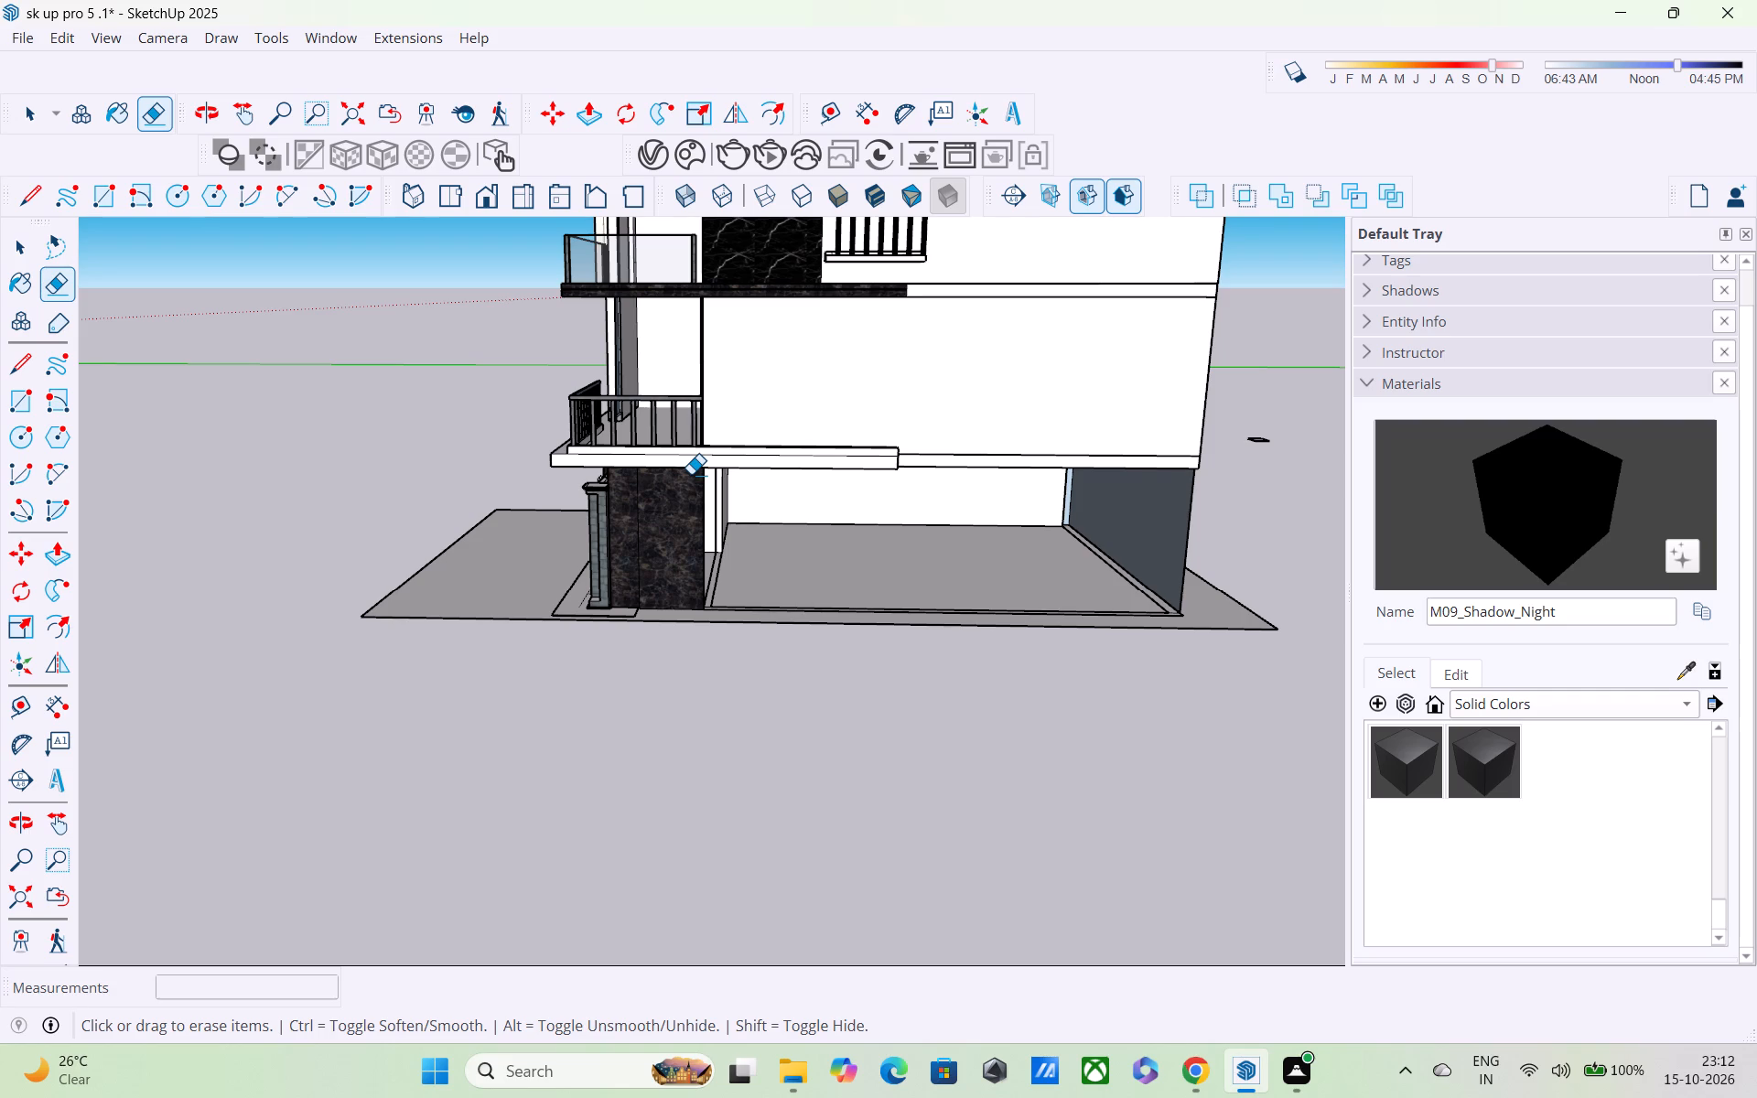
scroll(691, 474, "up", 1)
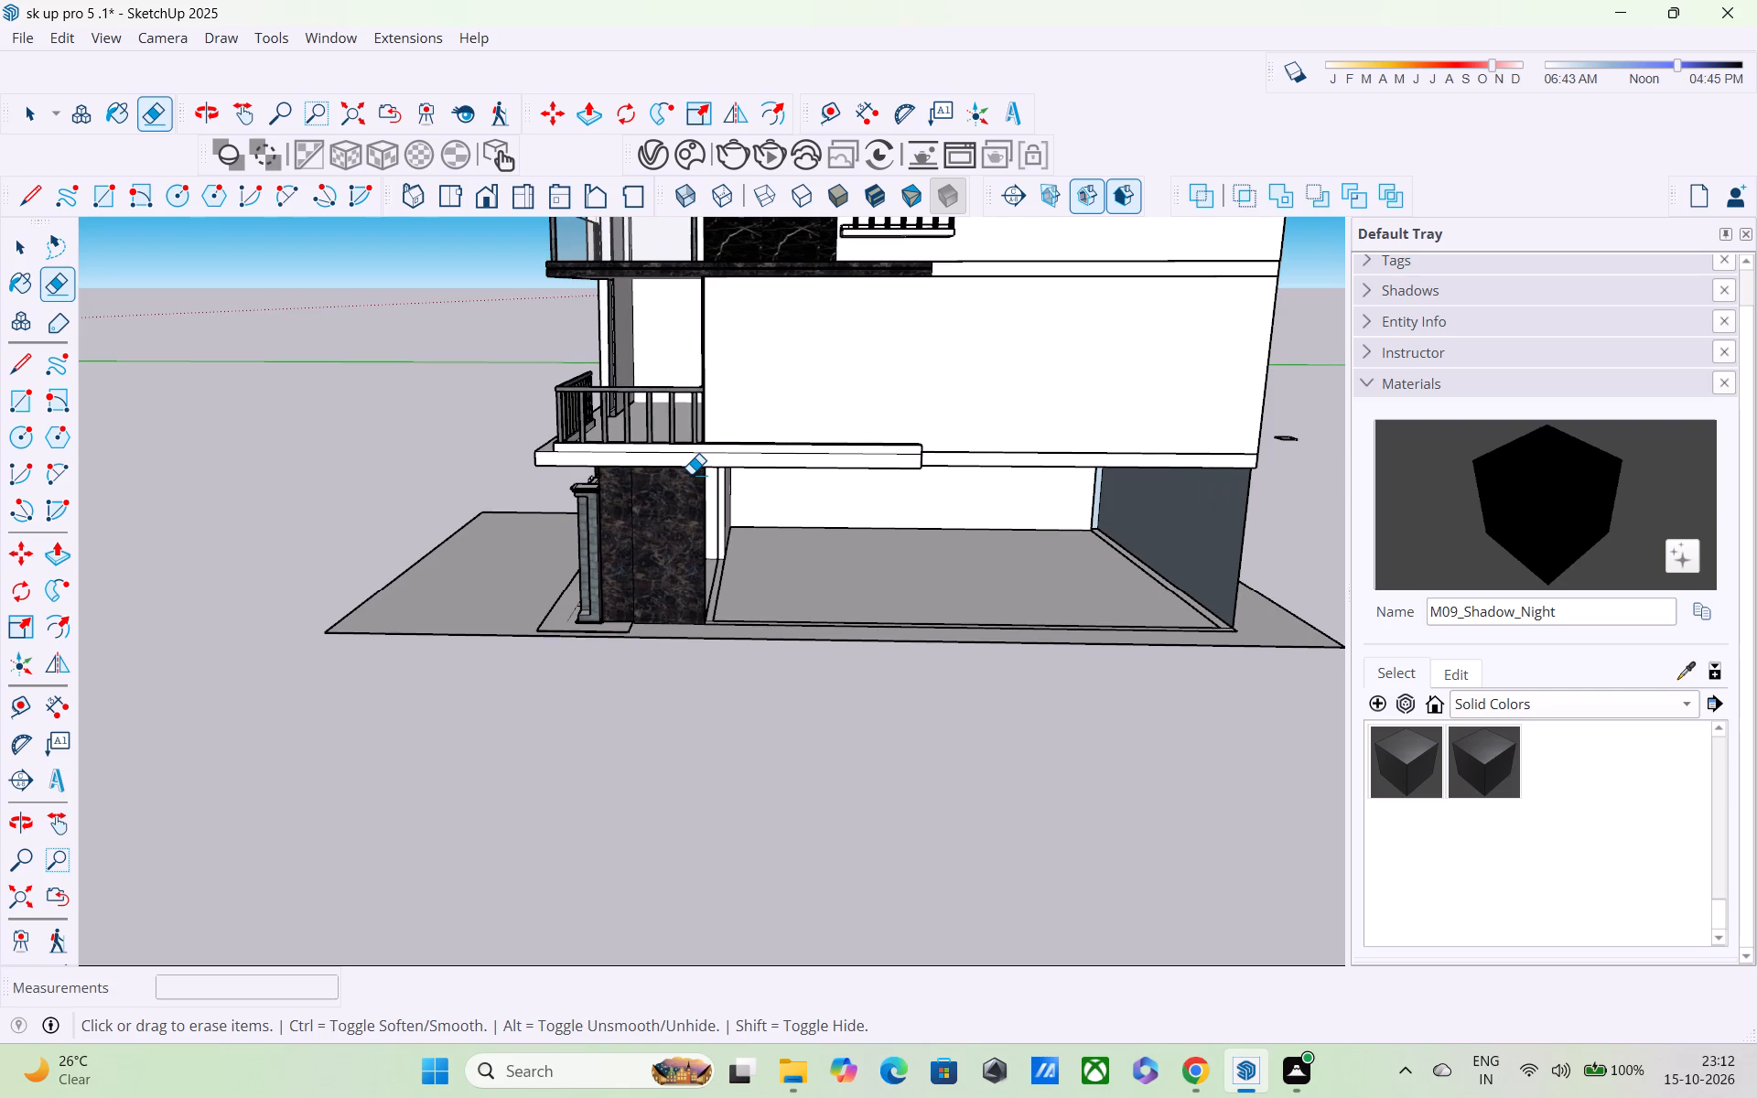
middle_click_drag(696, 474, 1227, 348)
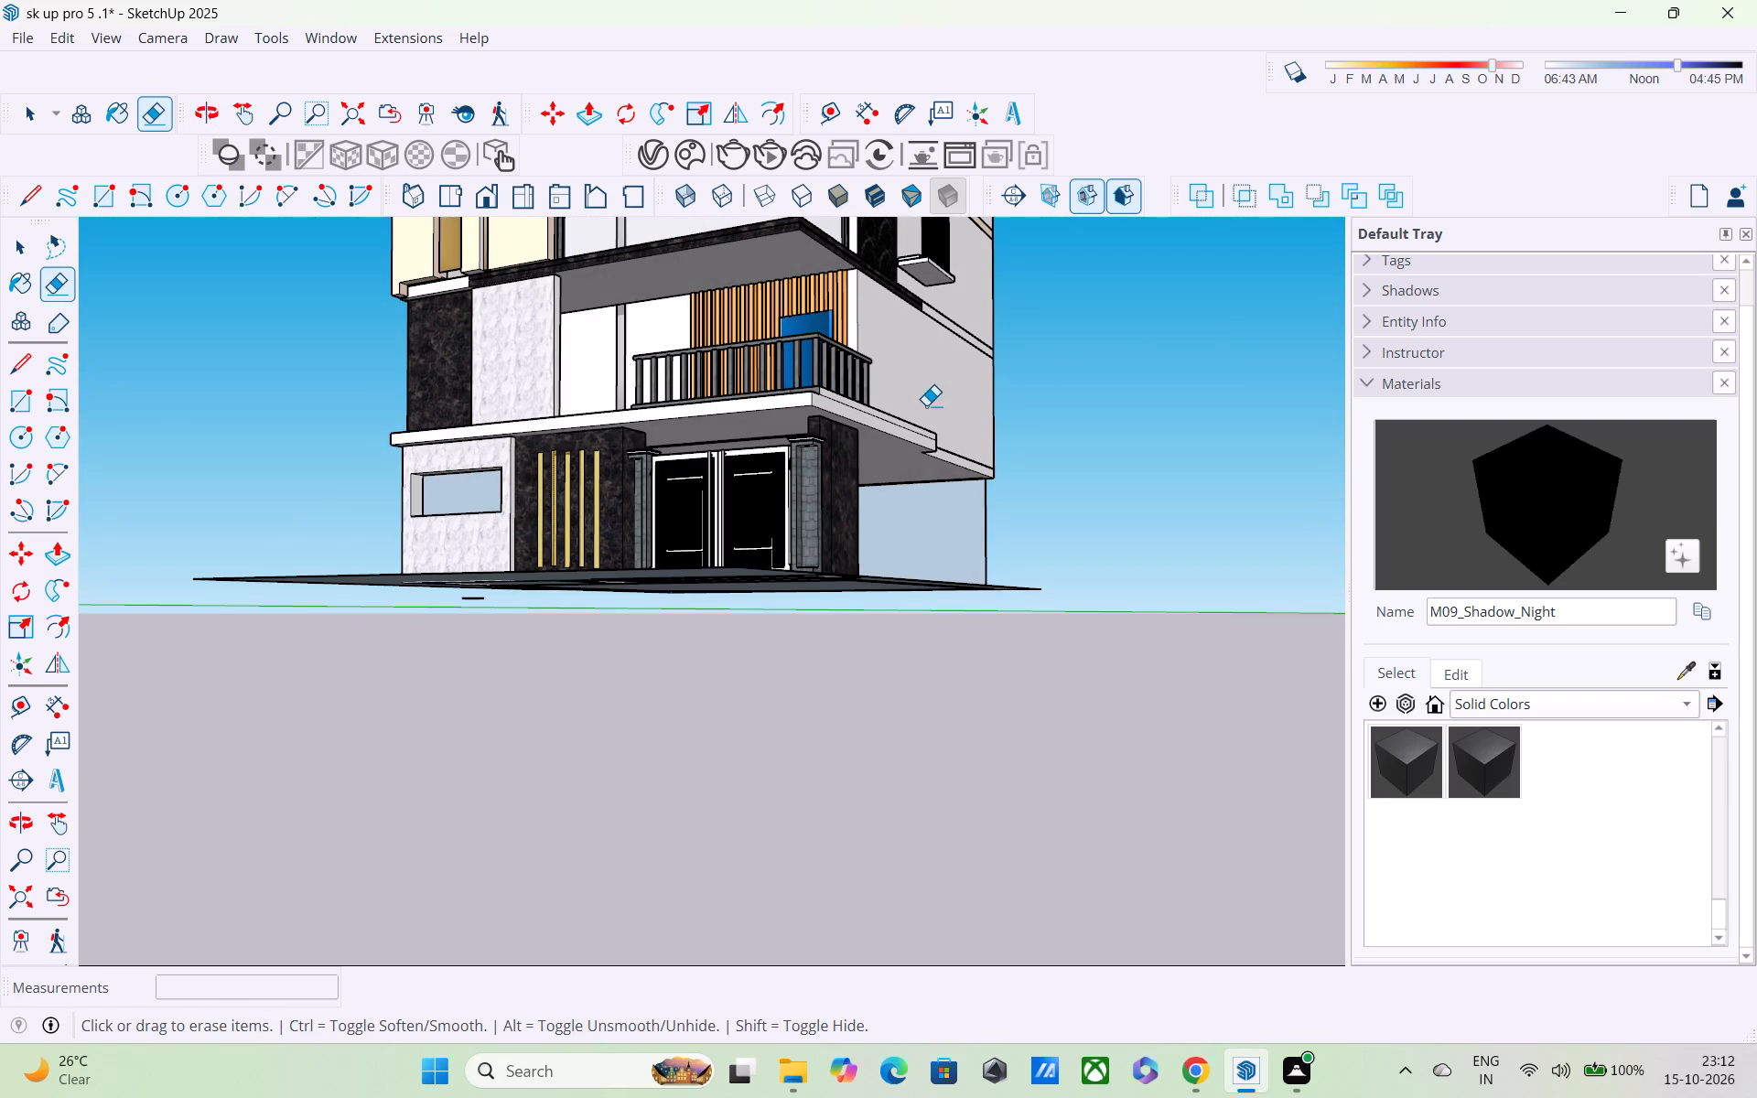
middle_click_drag(925, 404, 803, 568)
scroll(803, 568, "up", 4)
scroll(731, 516, "up", 4)
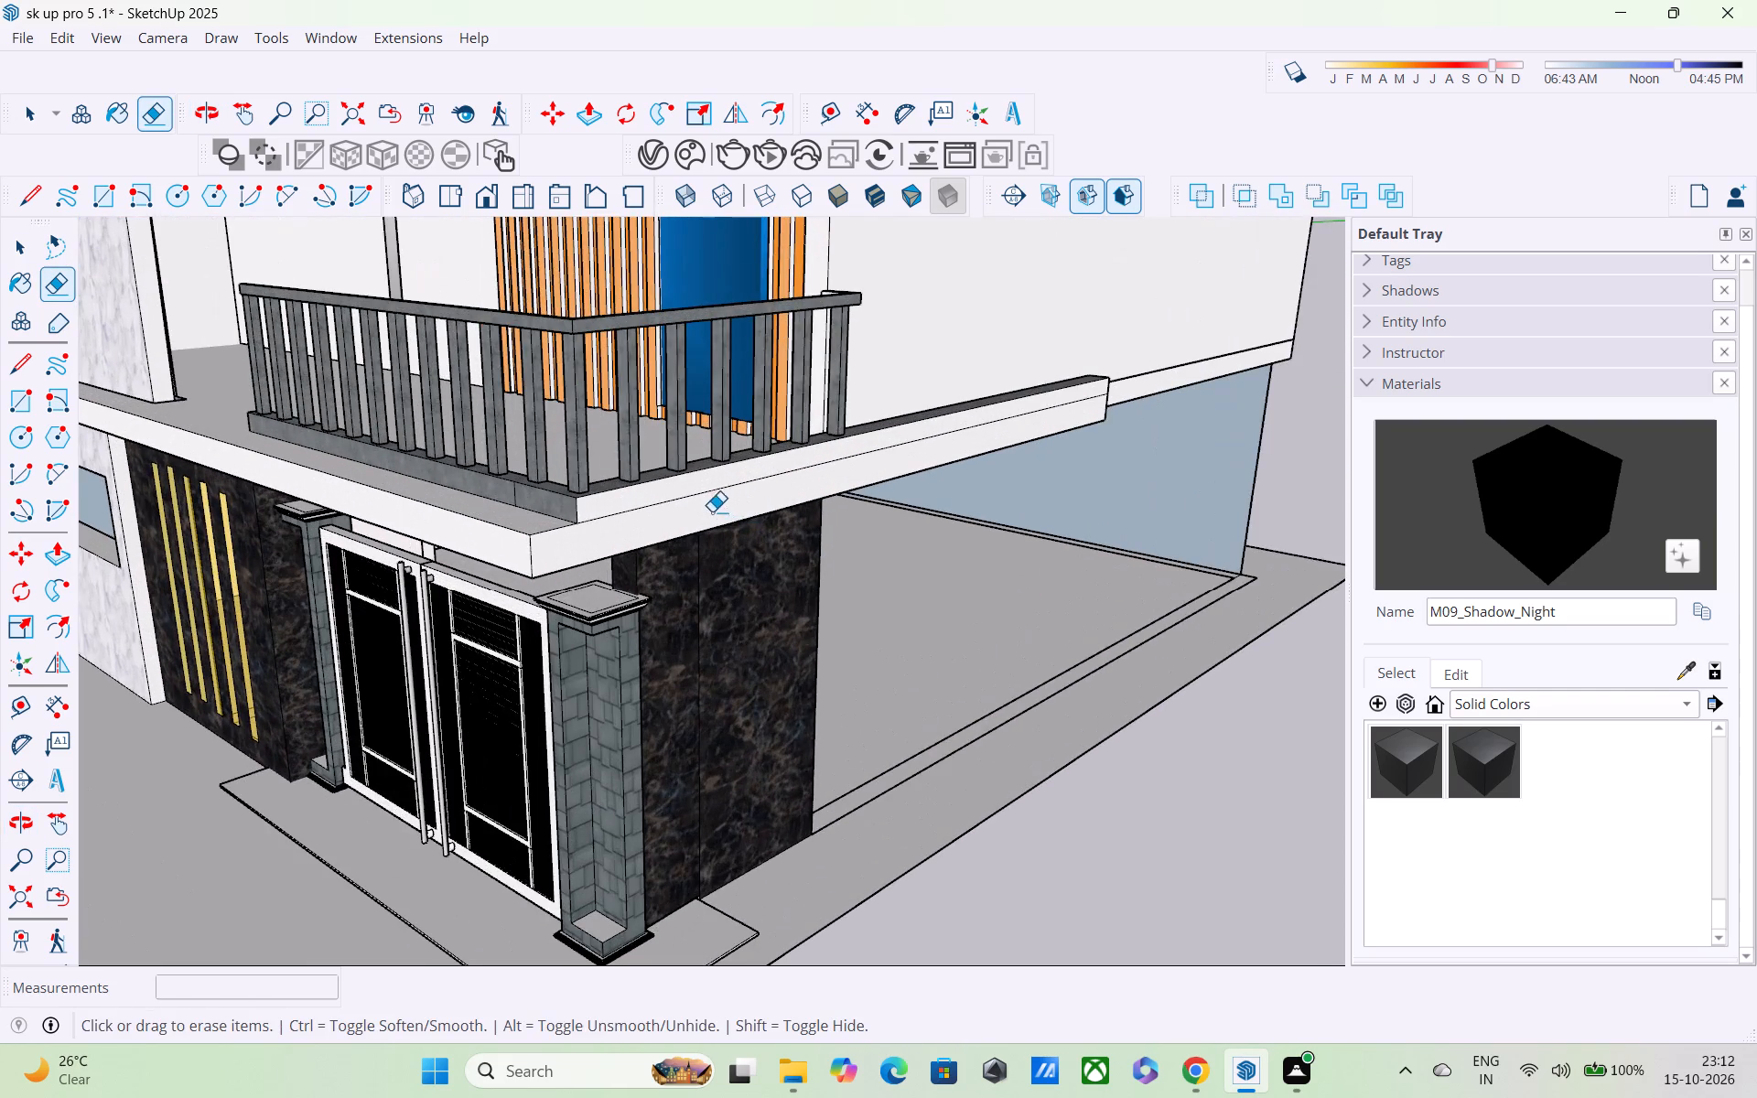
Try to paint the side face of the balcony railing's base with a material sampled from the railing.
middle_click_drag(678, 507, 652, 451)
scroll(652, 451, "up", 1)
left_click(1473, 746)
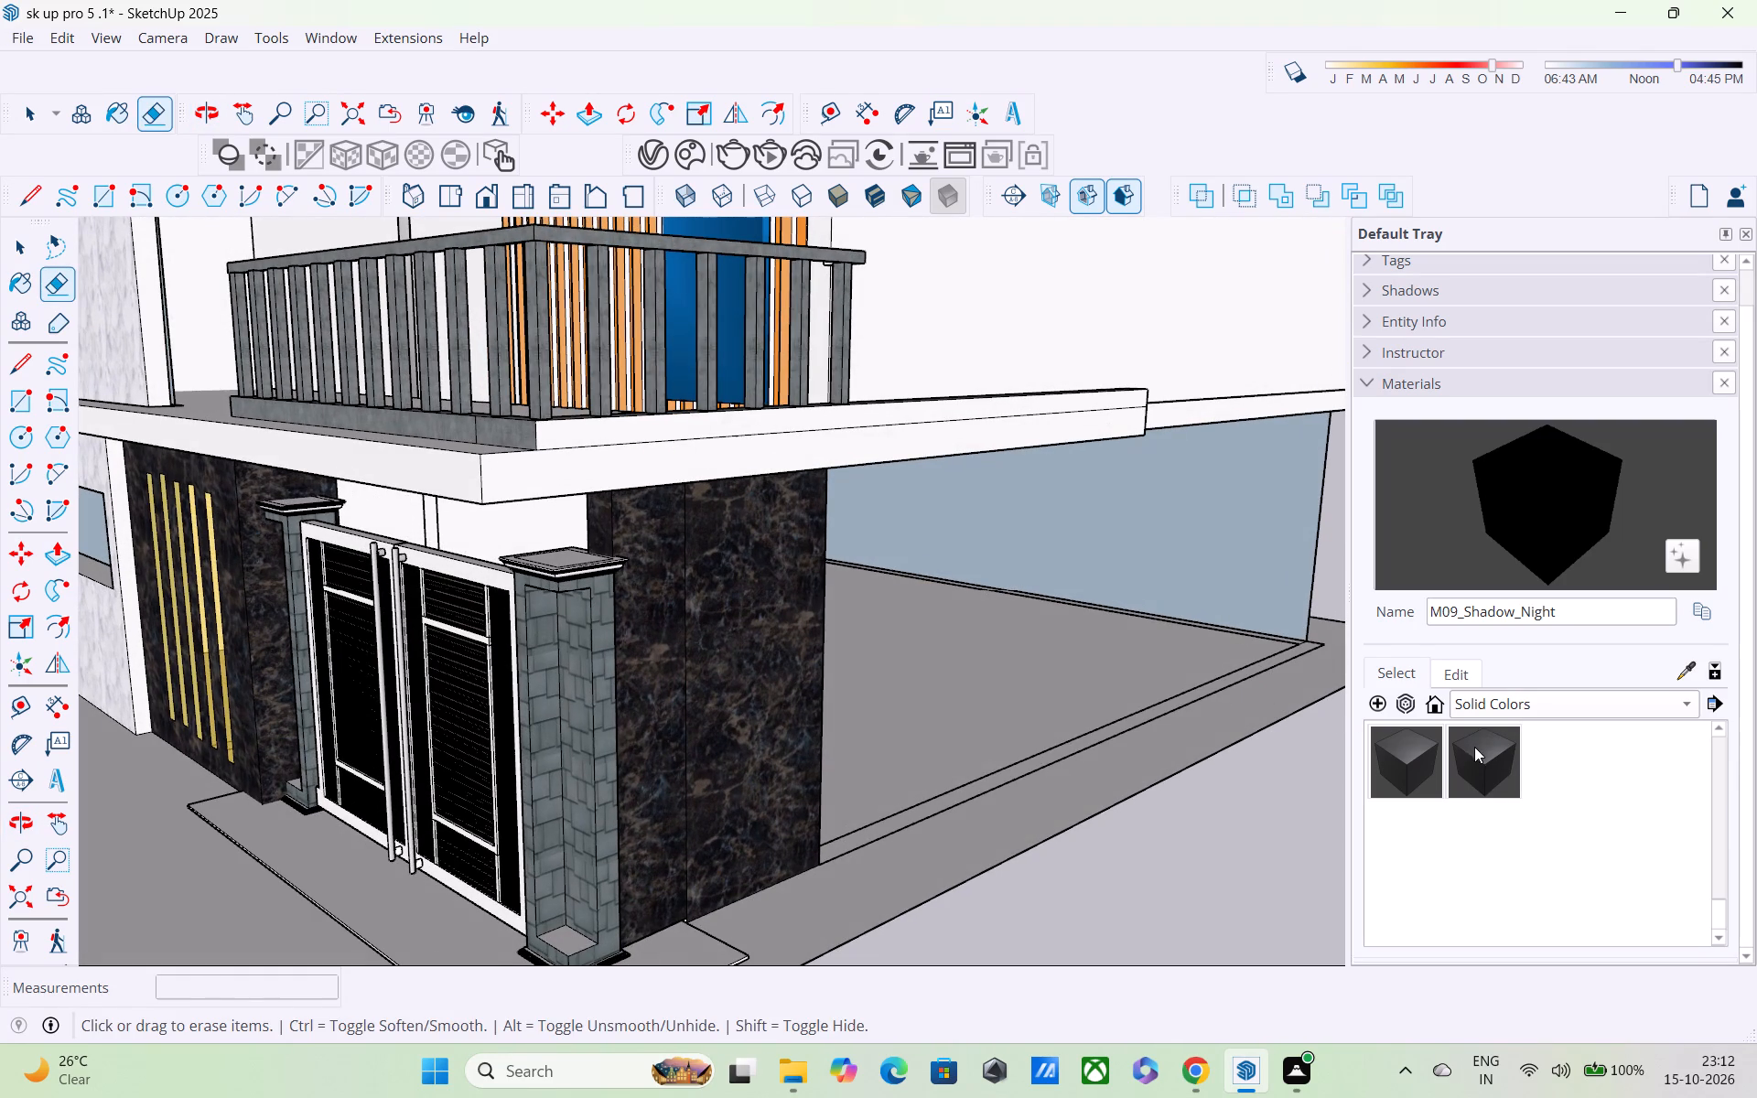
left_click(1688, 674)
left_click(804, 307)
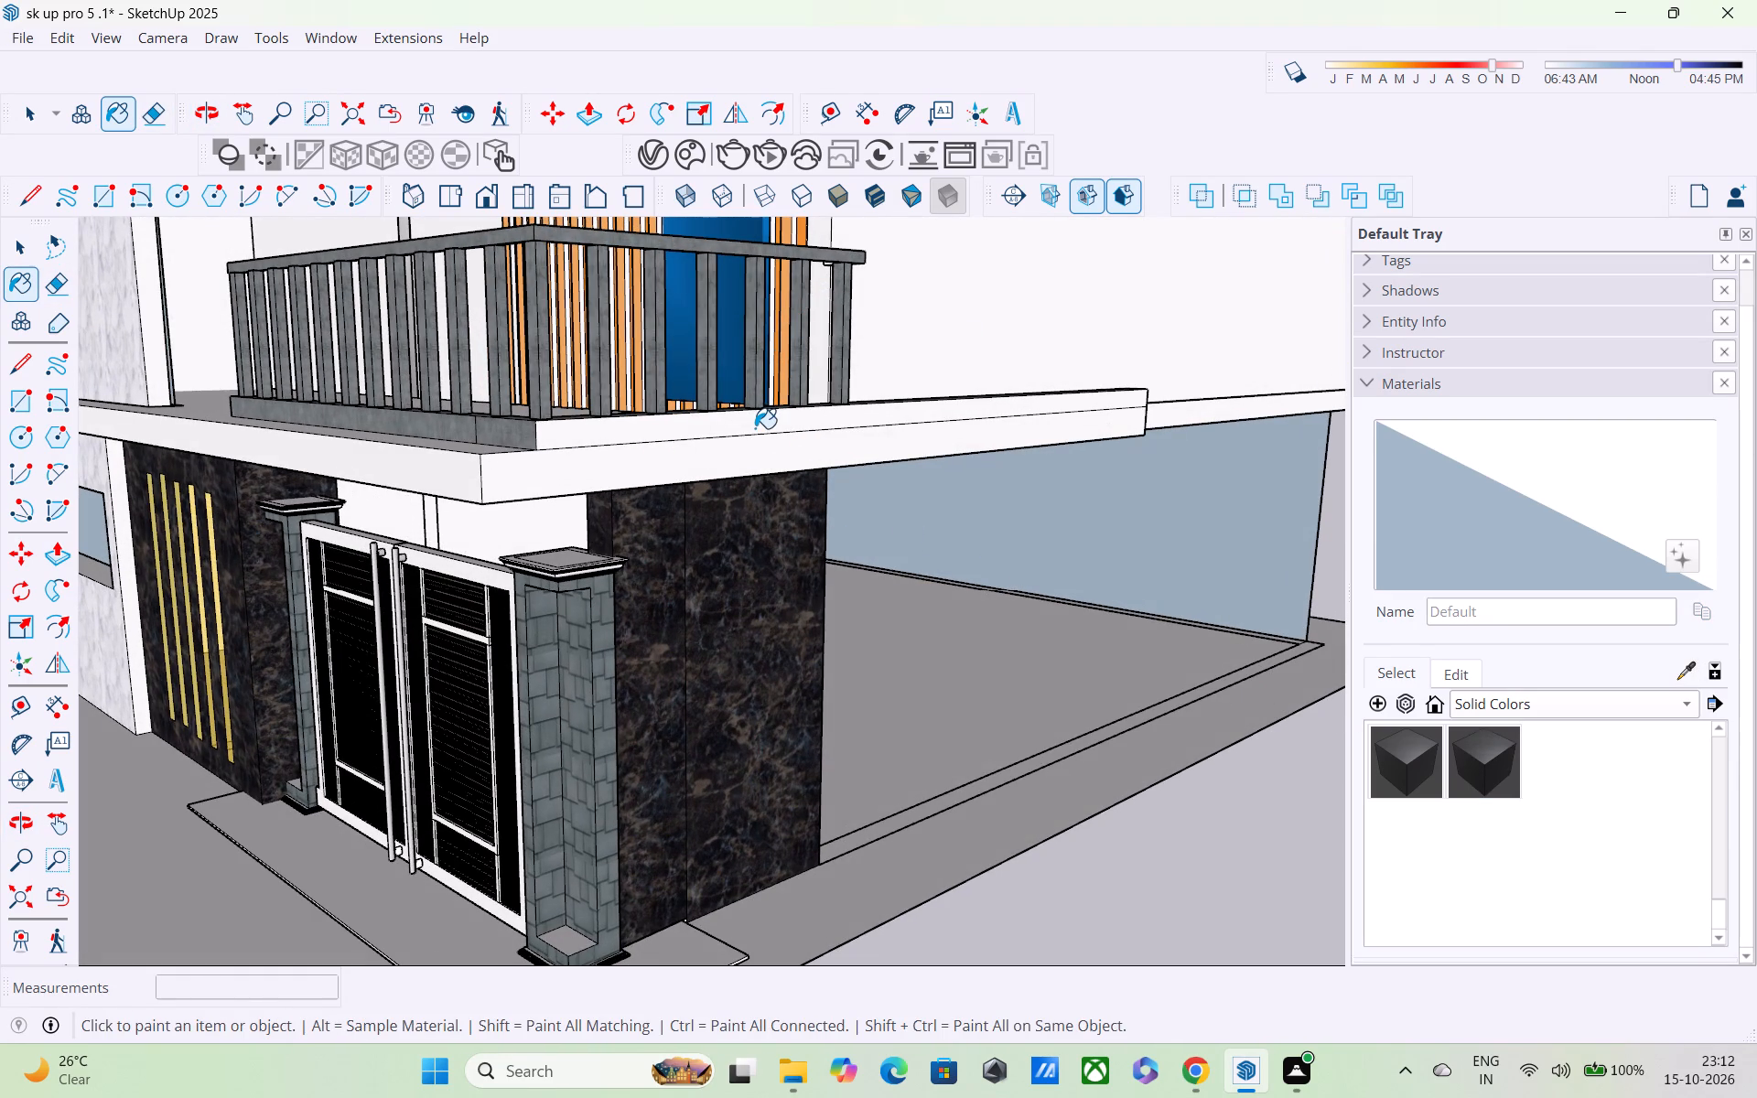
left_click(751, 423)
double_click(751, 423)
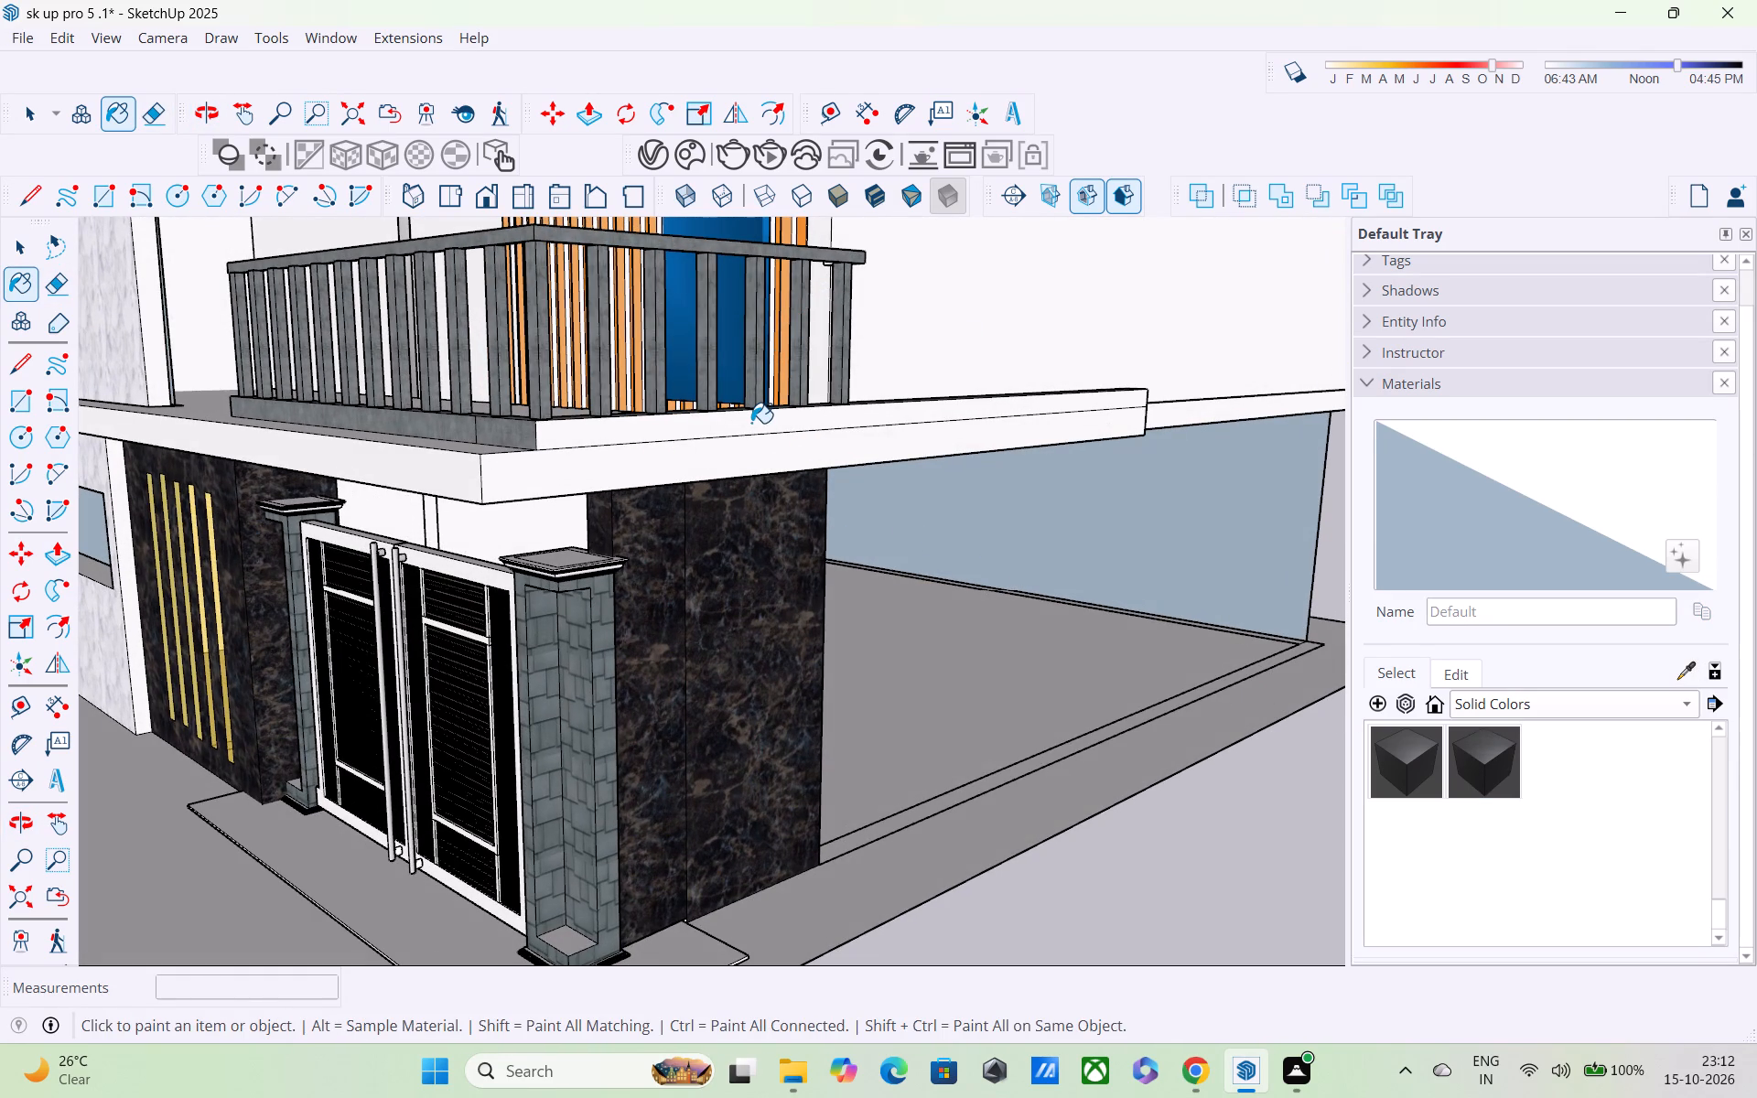
Open the balcony slab and railing group for editing and try to paint the railing base's side face.
right_click(748, 421)
left_click(787, 542)
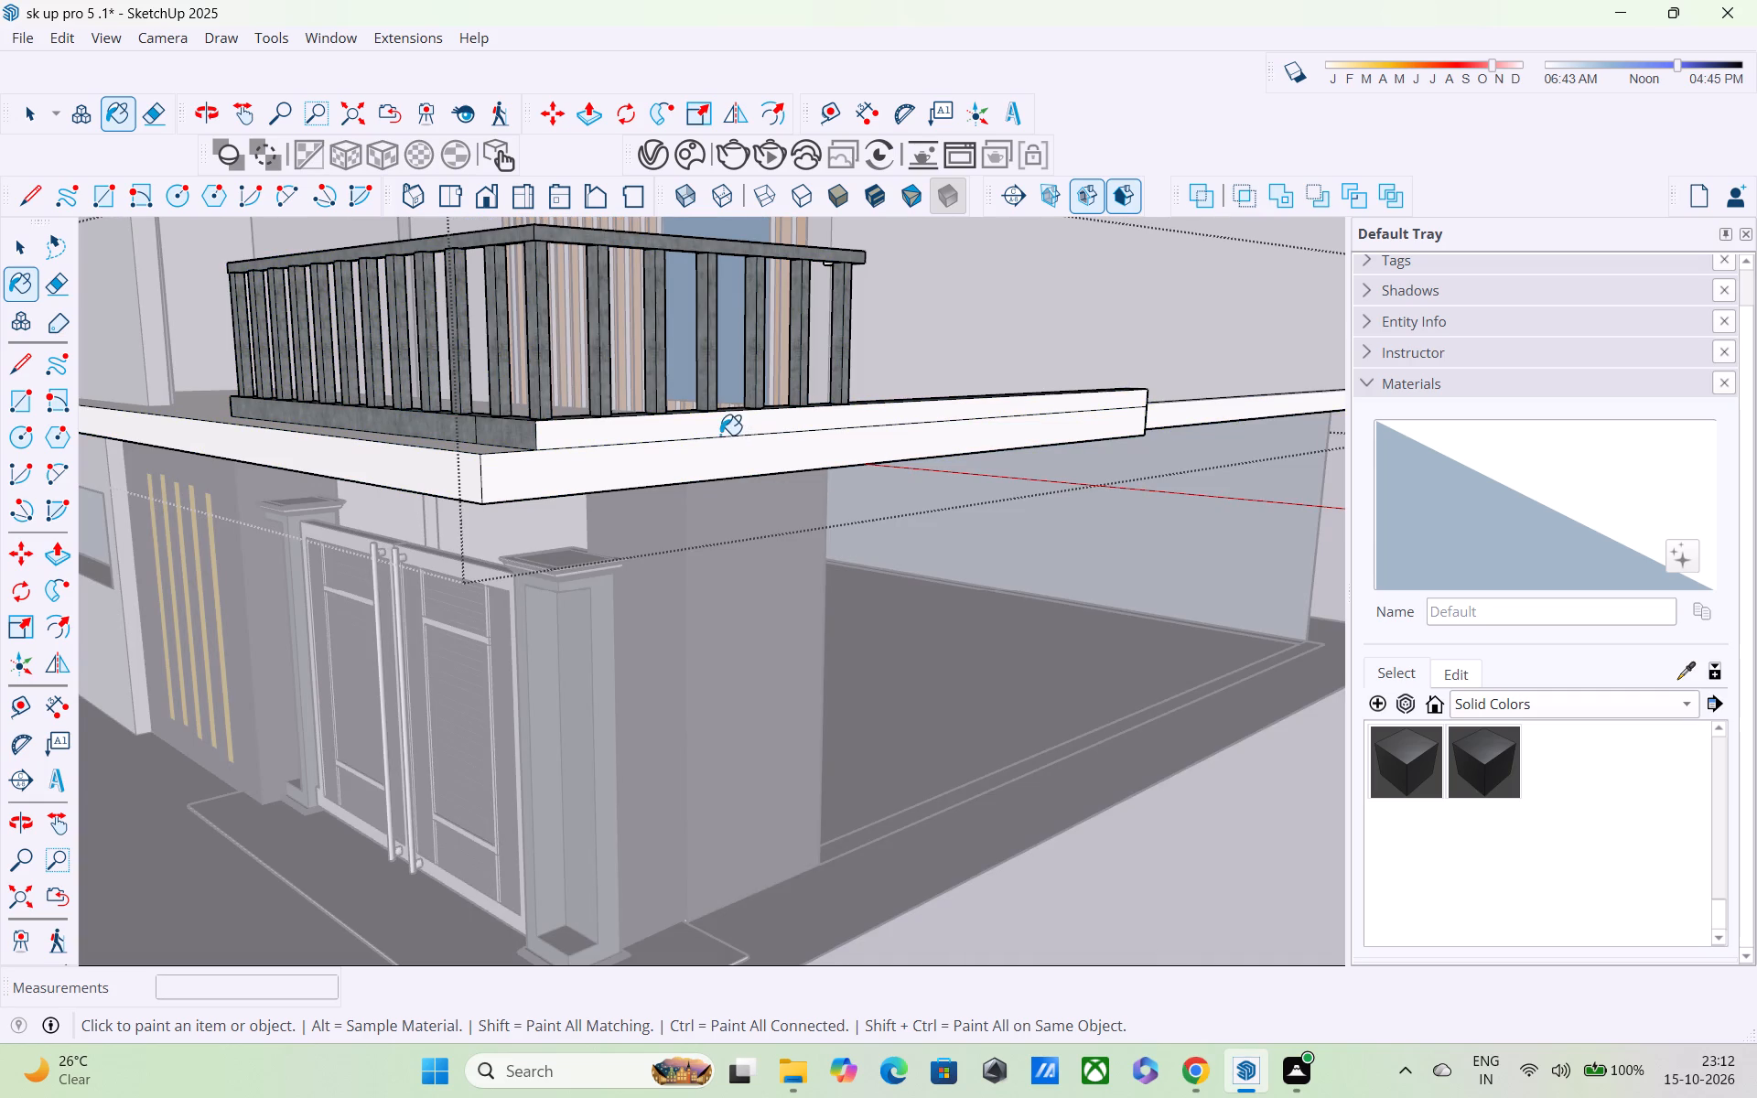
left_click(717, 428)
left_click(708, 420)
left_click(708, 420)
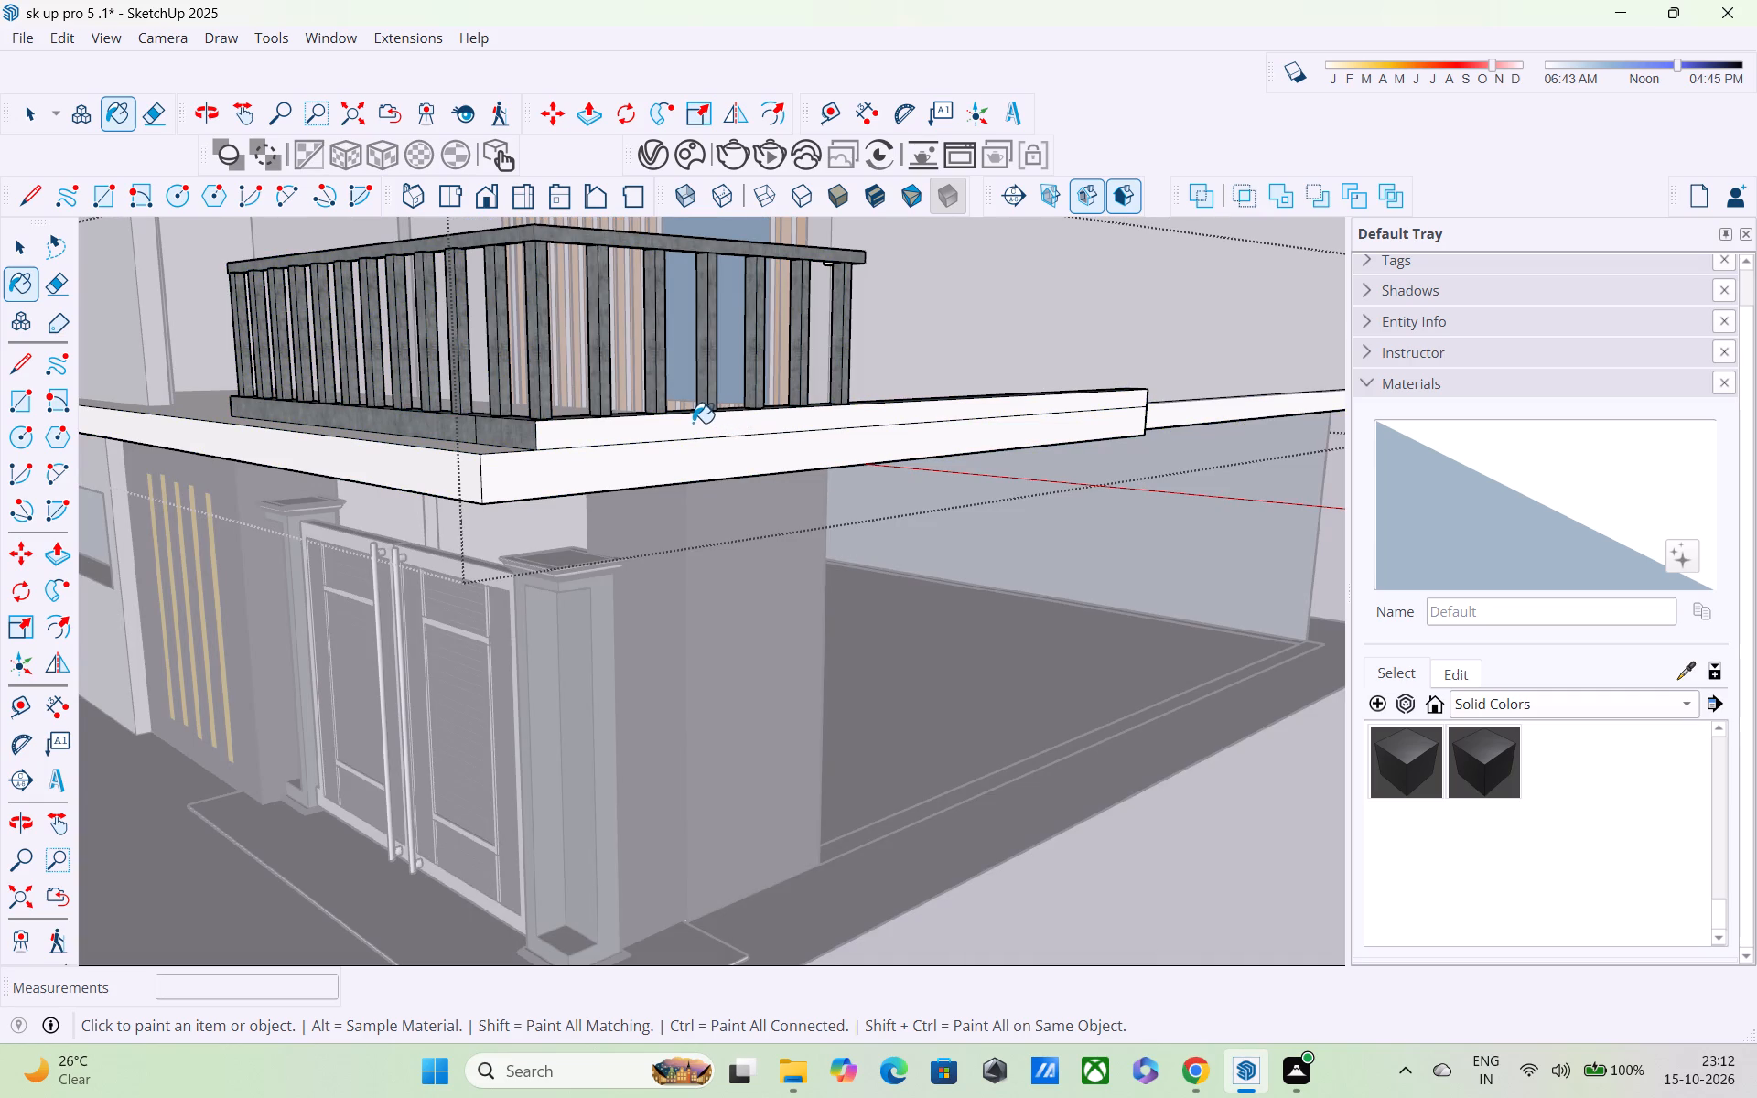
left_click(692, 423)
Sample Metal_32_1K from a railing post, paint the white side face of the balcony railing's base with it, and close the group.
middle_click_drag(607, 431, 610, 501)
scroll(610, 501, "up", 5)
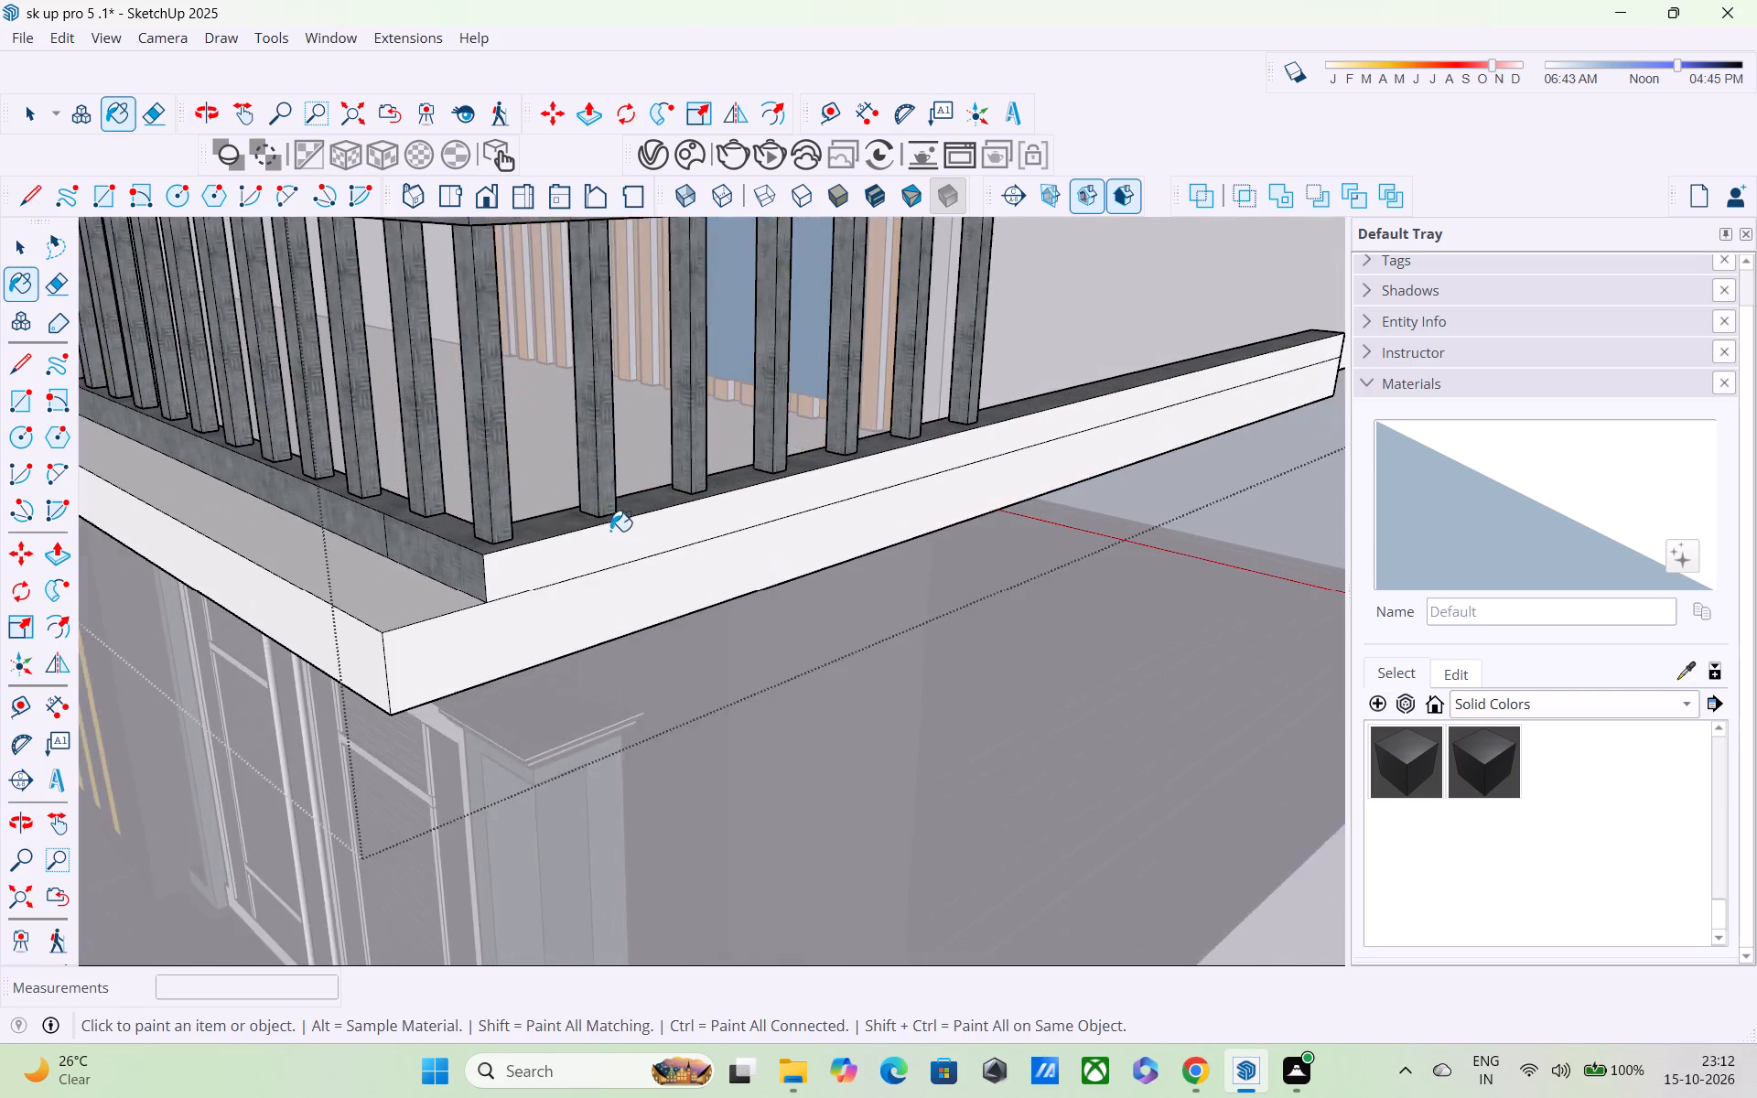
scroll(610, 531, "up", 4)
left_click(605, 554)
double_click(590, 547)
key("space")
key("space")
left_click(521, 541)
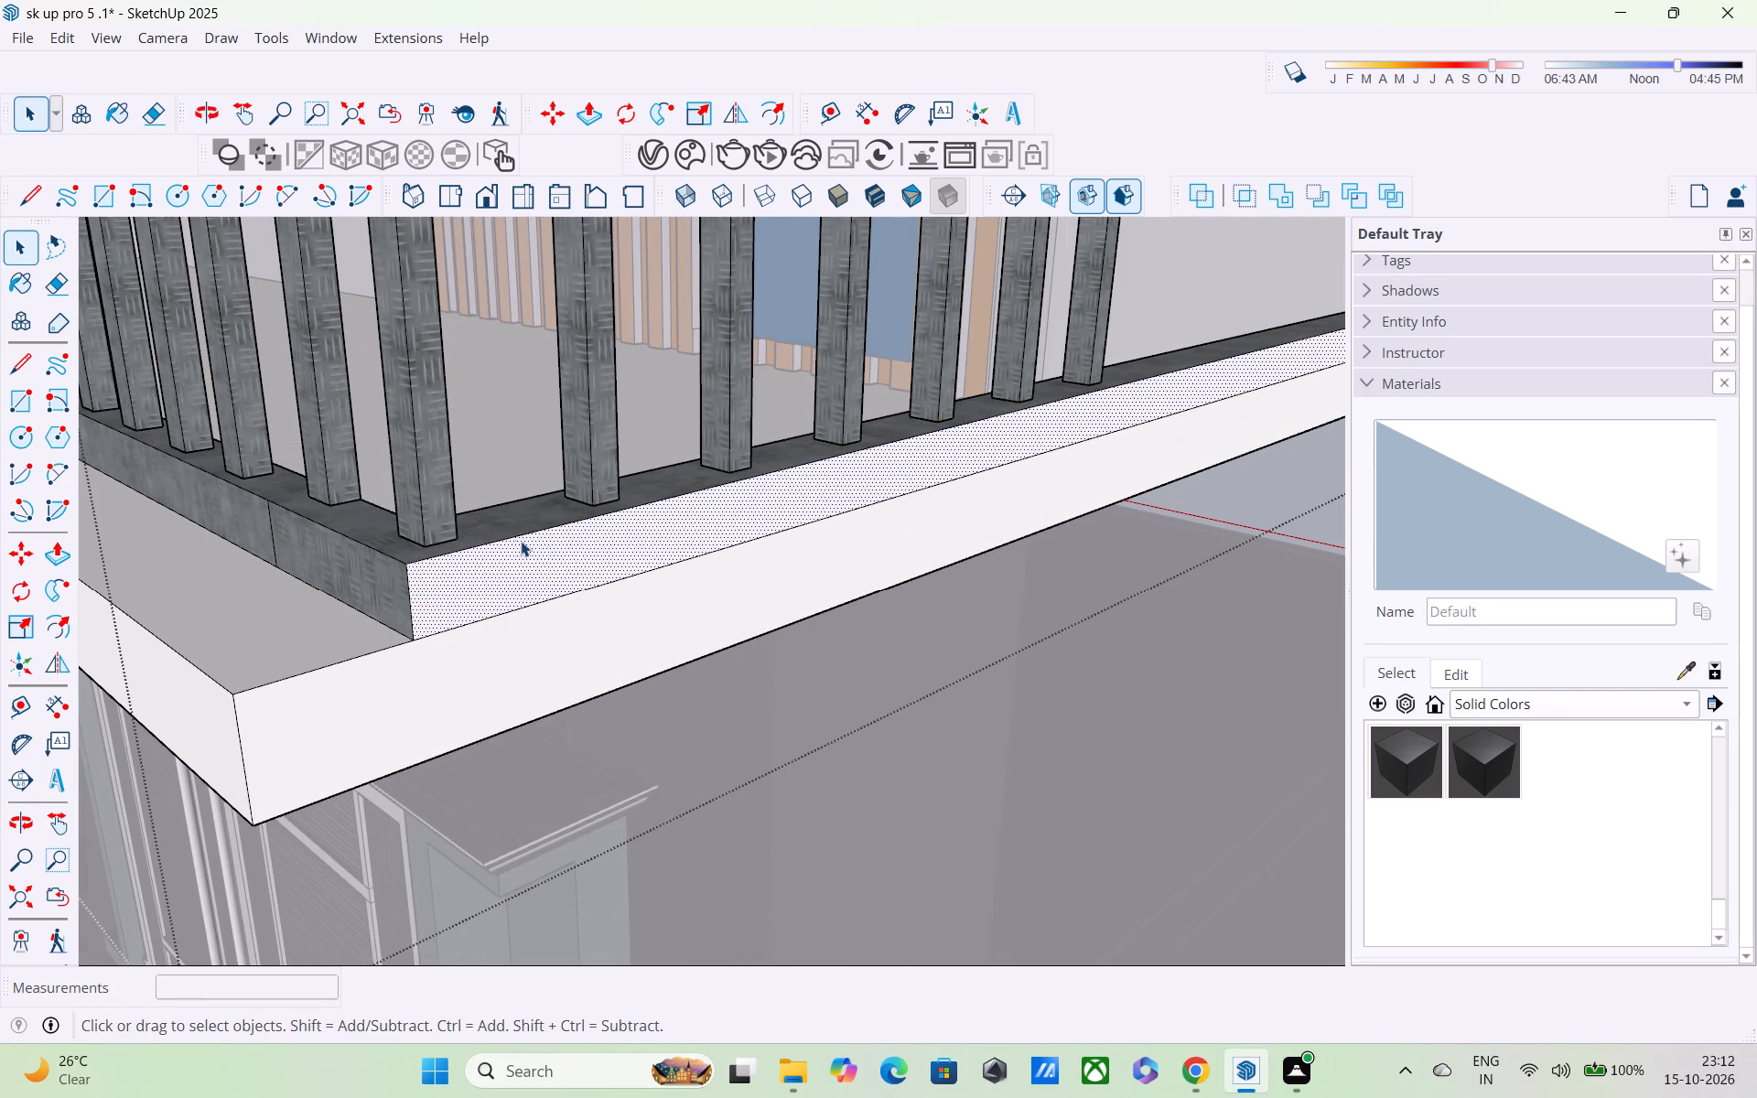
left_click(434, 487)
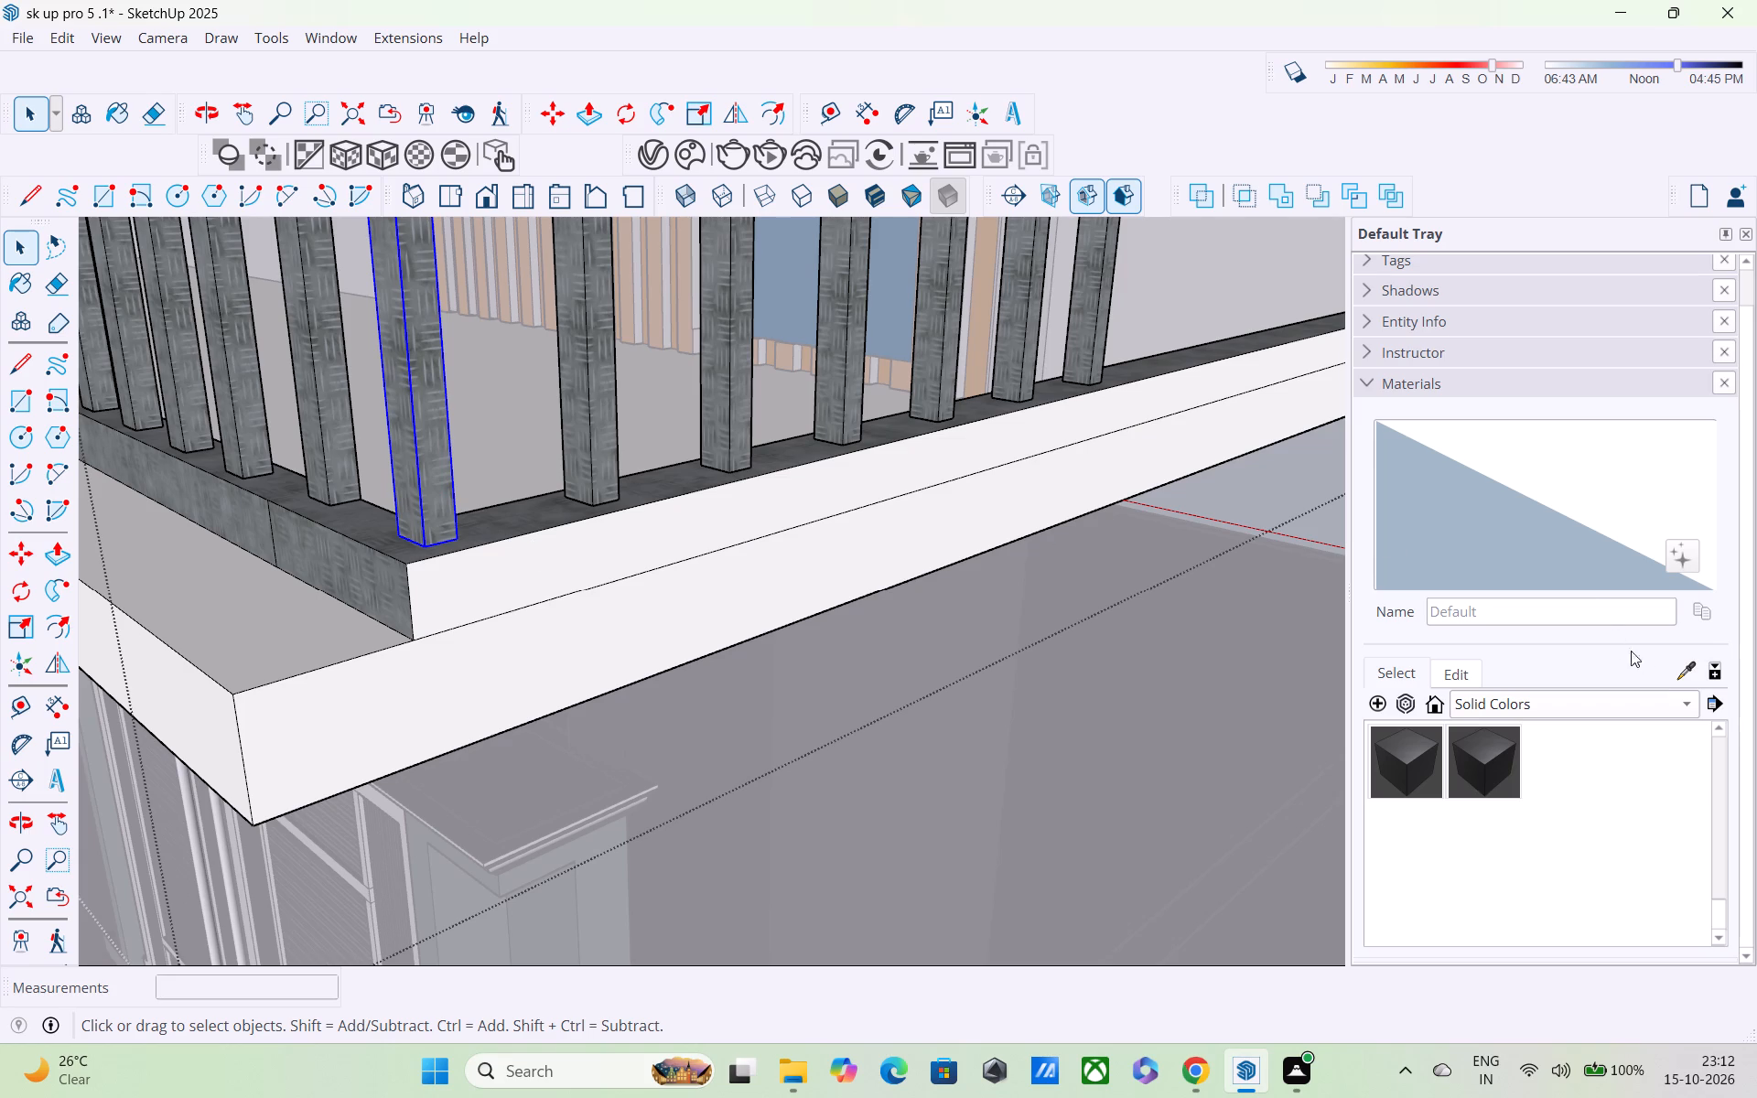
left_click(1687, 662)
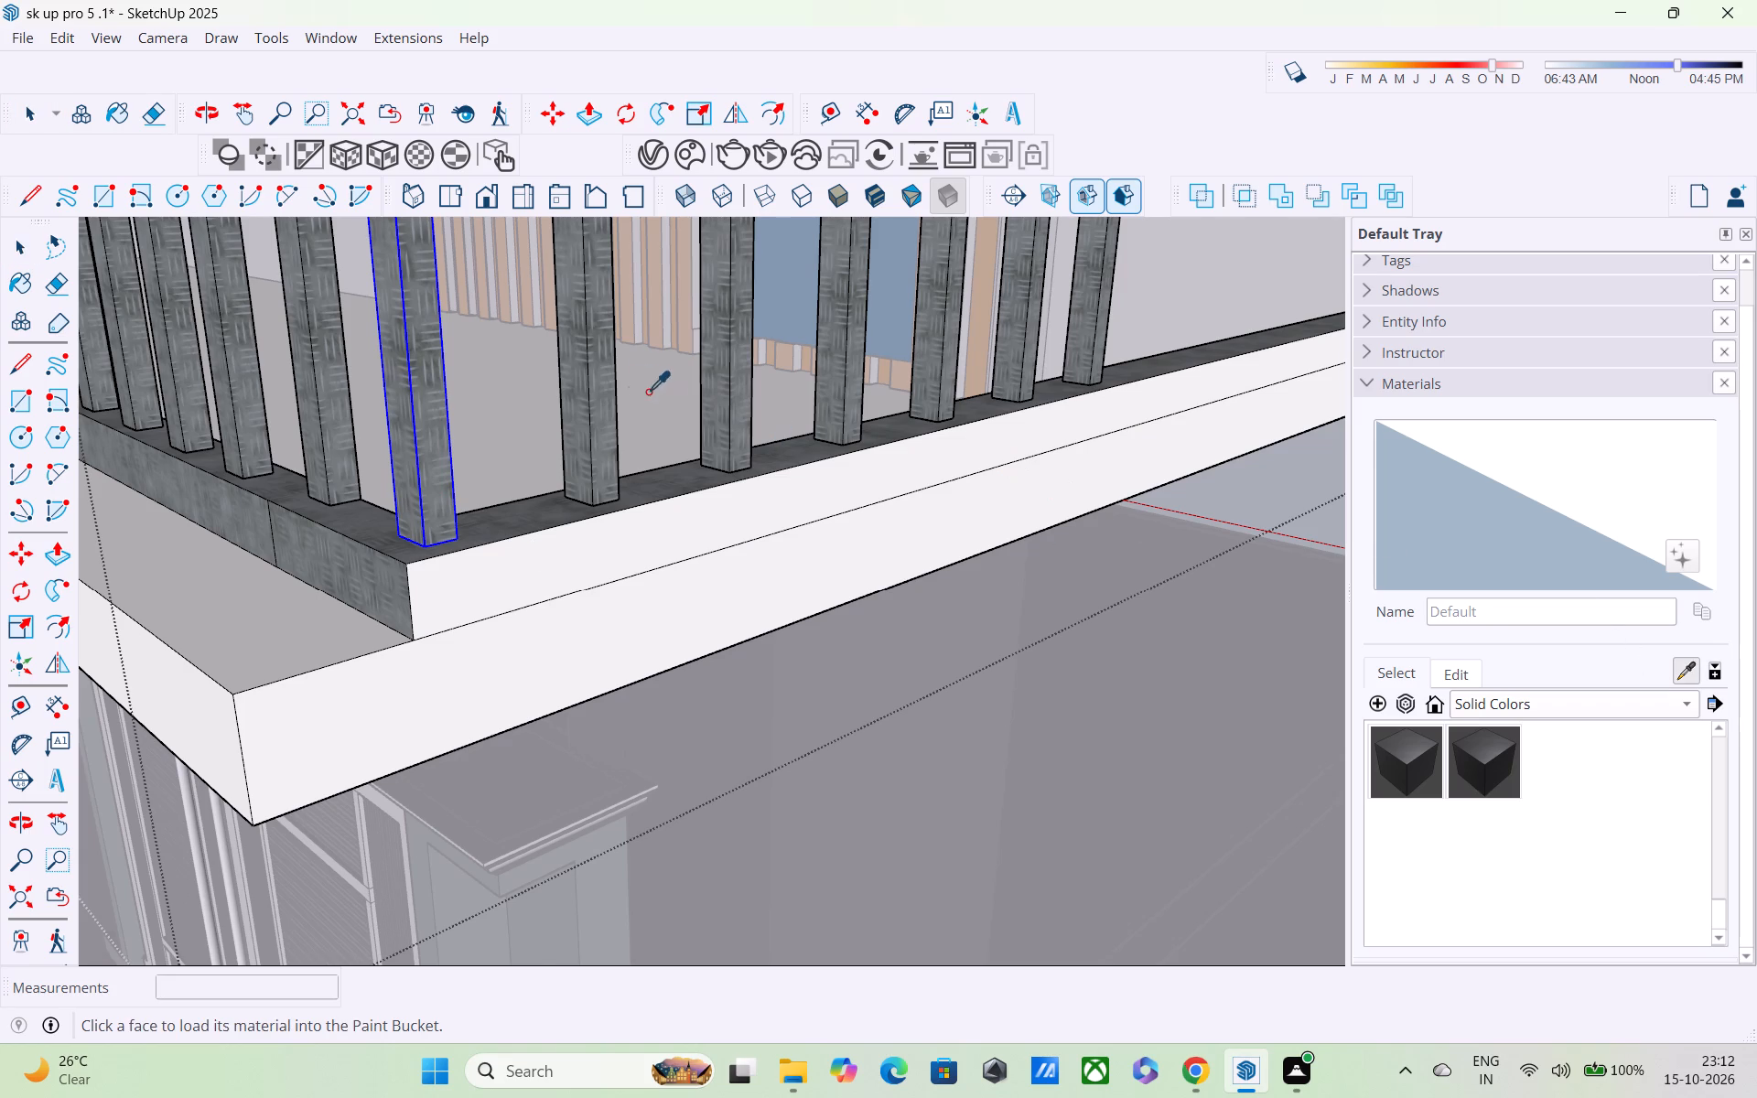
left_click(599, 368)
left_click(578, 567)
scroll(604, 567, "down", 1)
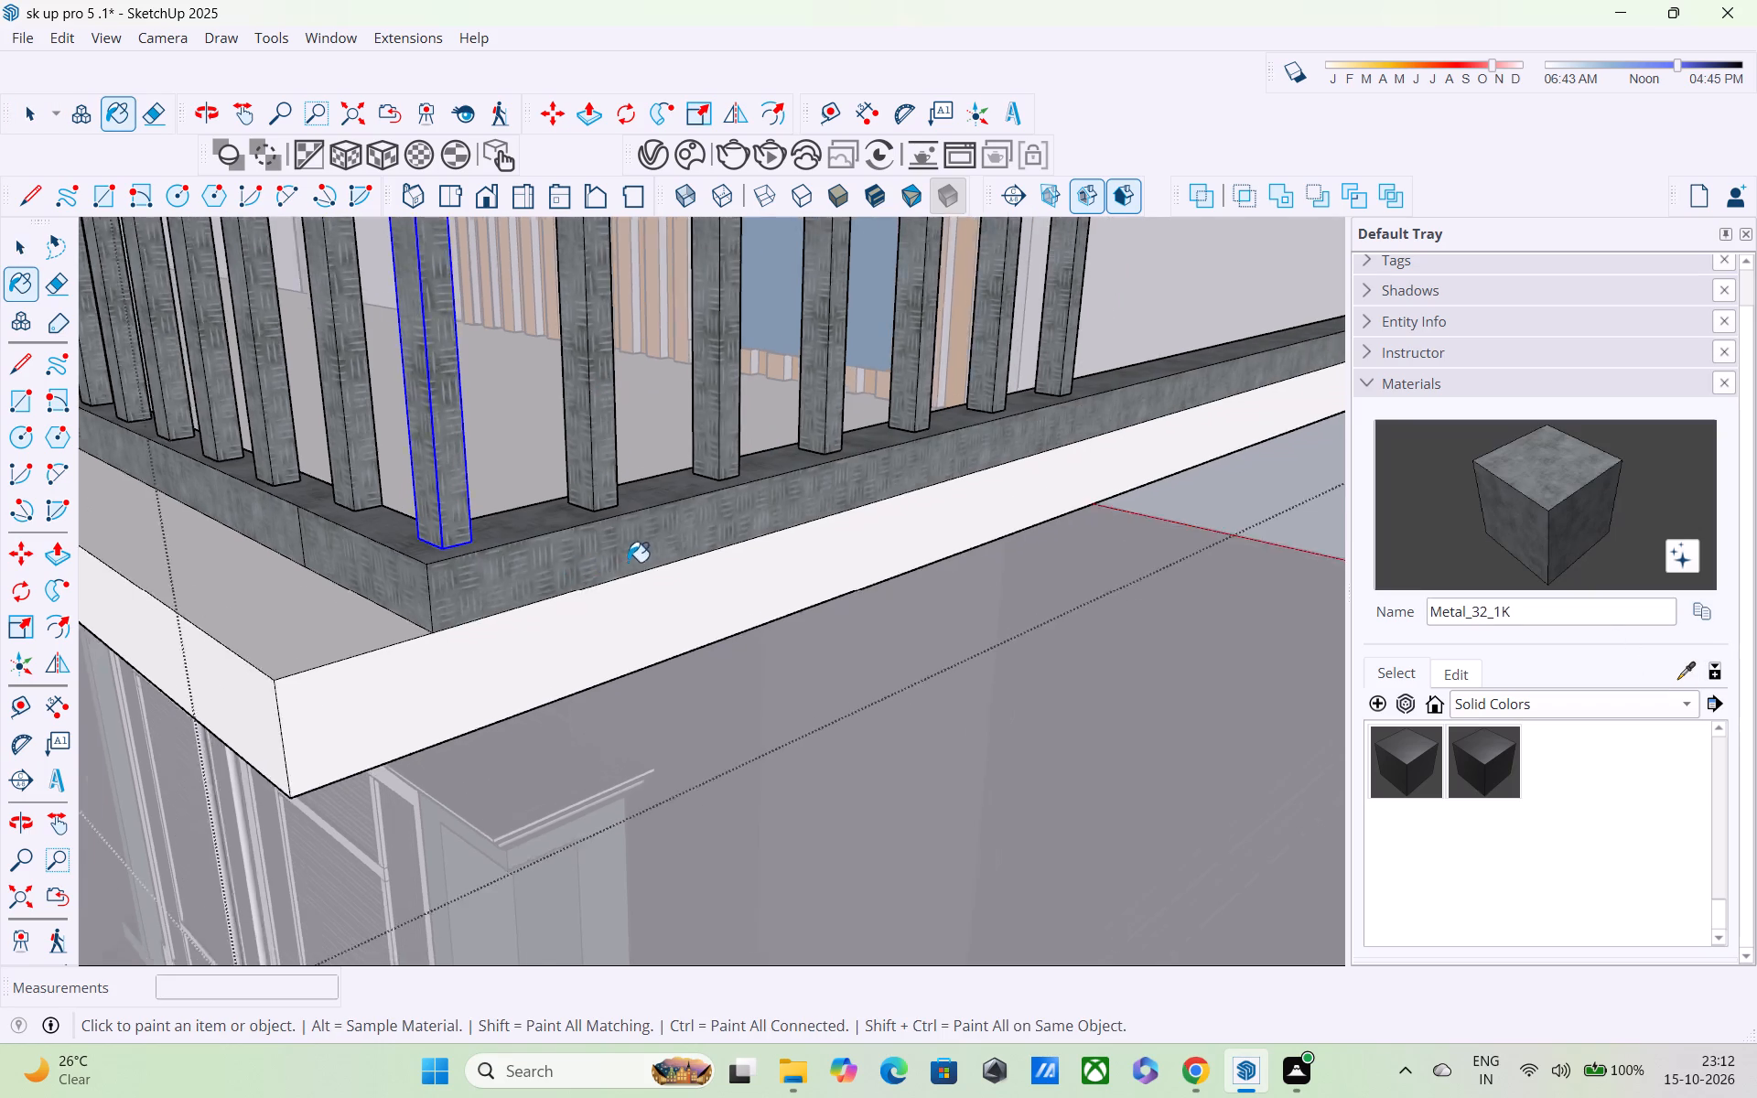
scroll(628, 562, "down", 2)
middle_click_drag(657, 565, 767, 402)
scroll(767, 402, "up", 1)
scroll(771, 408, "down", 7)
scroll(783, 414, "up", 1)
scroll(796, 423, "down", 4)
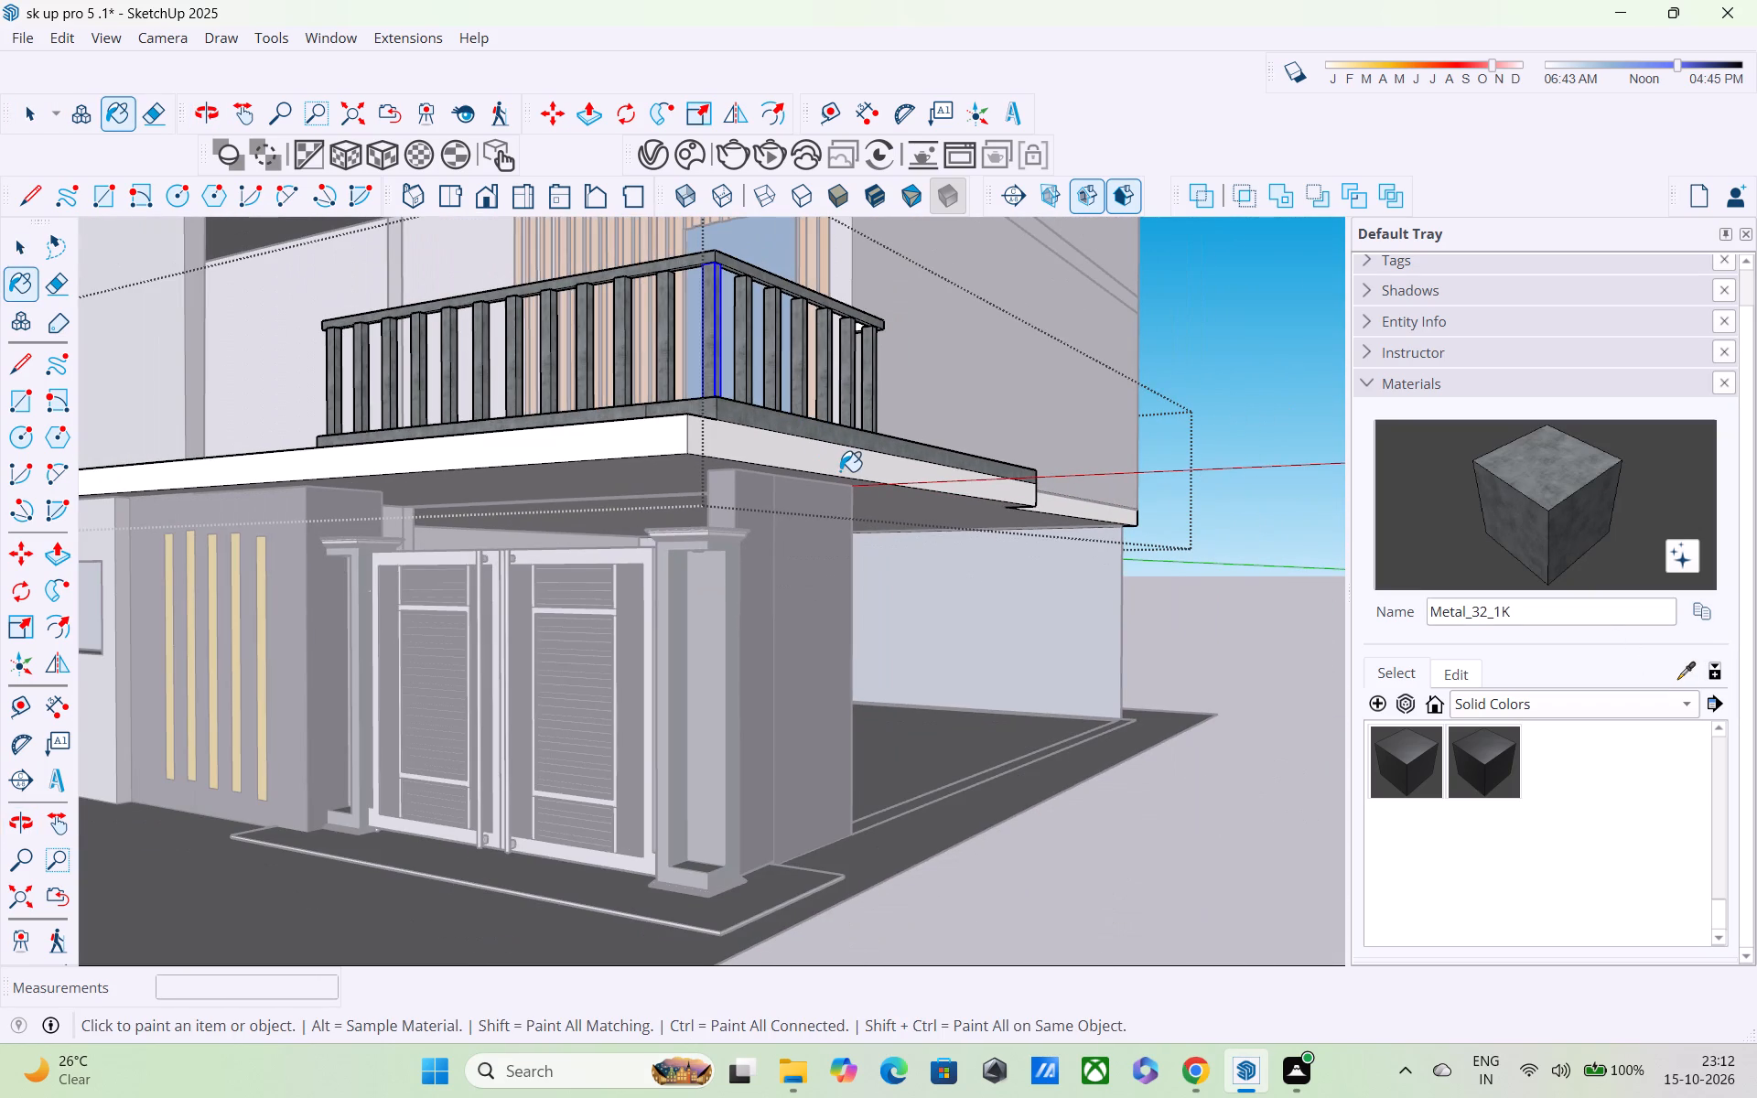
scroll(840, 471, "down", 2)
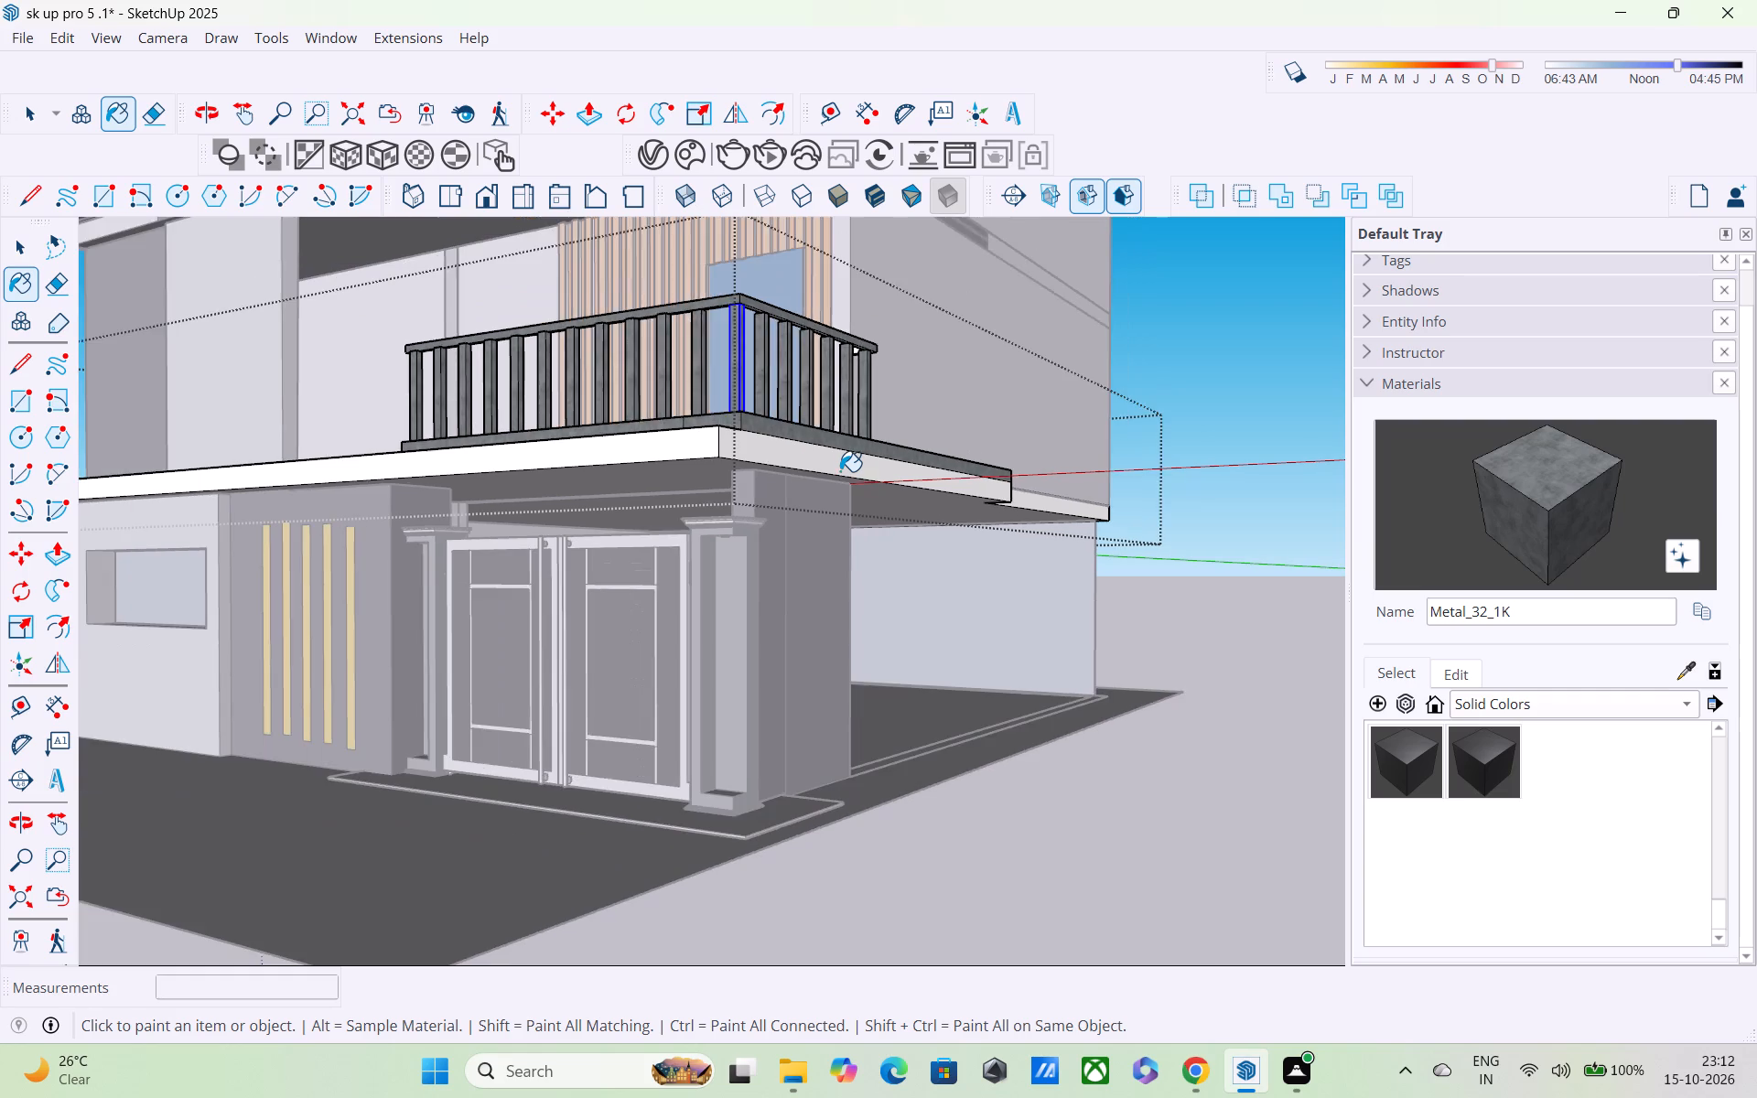
middle_click_drag(850, 479, 921, 552)
key("space")
left_click(1219, 284)
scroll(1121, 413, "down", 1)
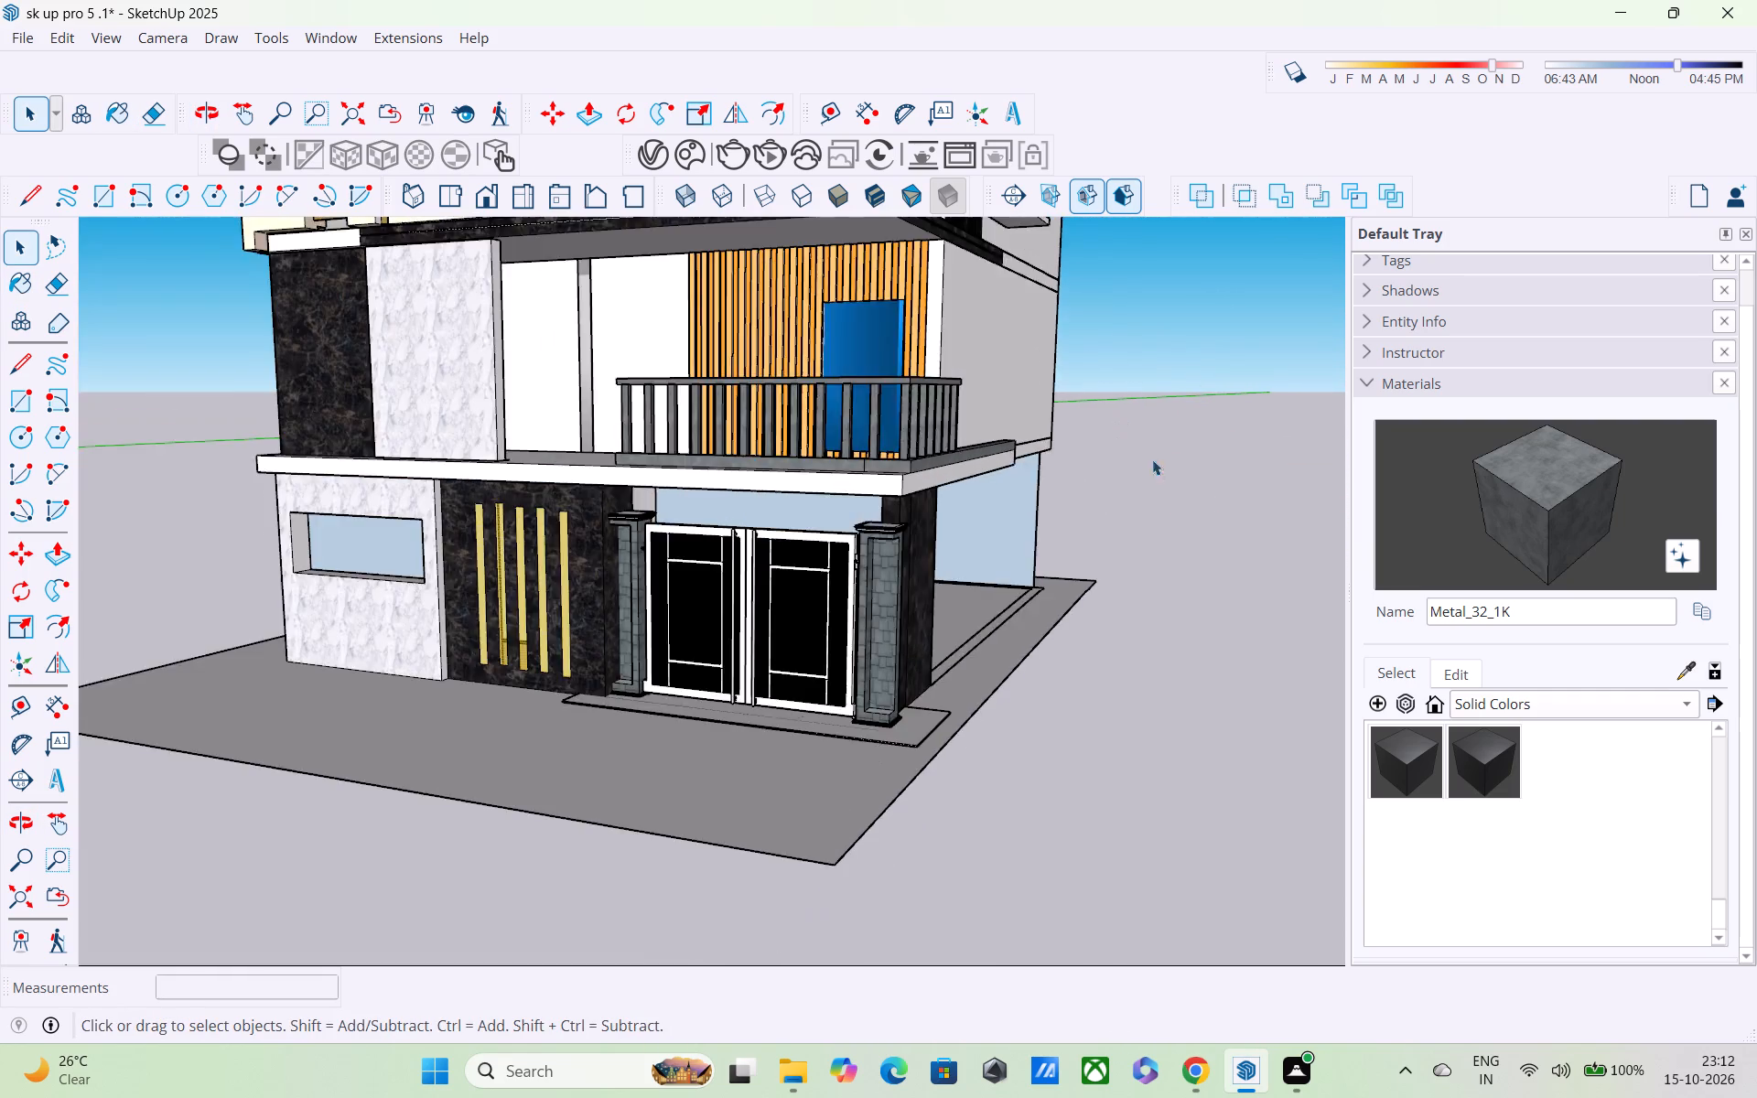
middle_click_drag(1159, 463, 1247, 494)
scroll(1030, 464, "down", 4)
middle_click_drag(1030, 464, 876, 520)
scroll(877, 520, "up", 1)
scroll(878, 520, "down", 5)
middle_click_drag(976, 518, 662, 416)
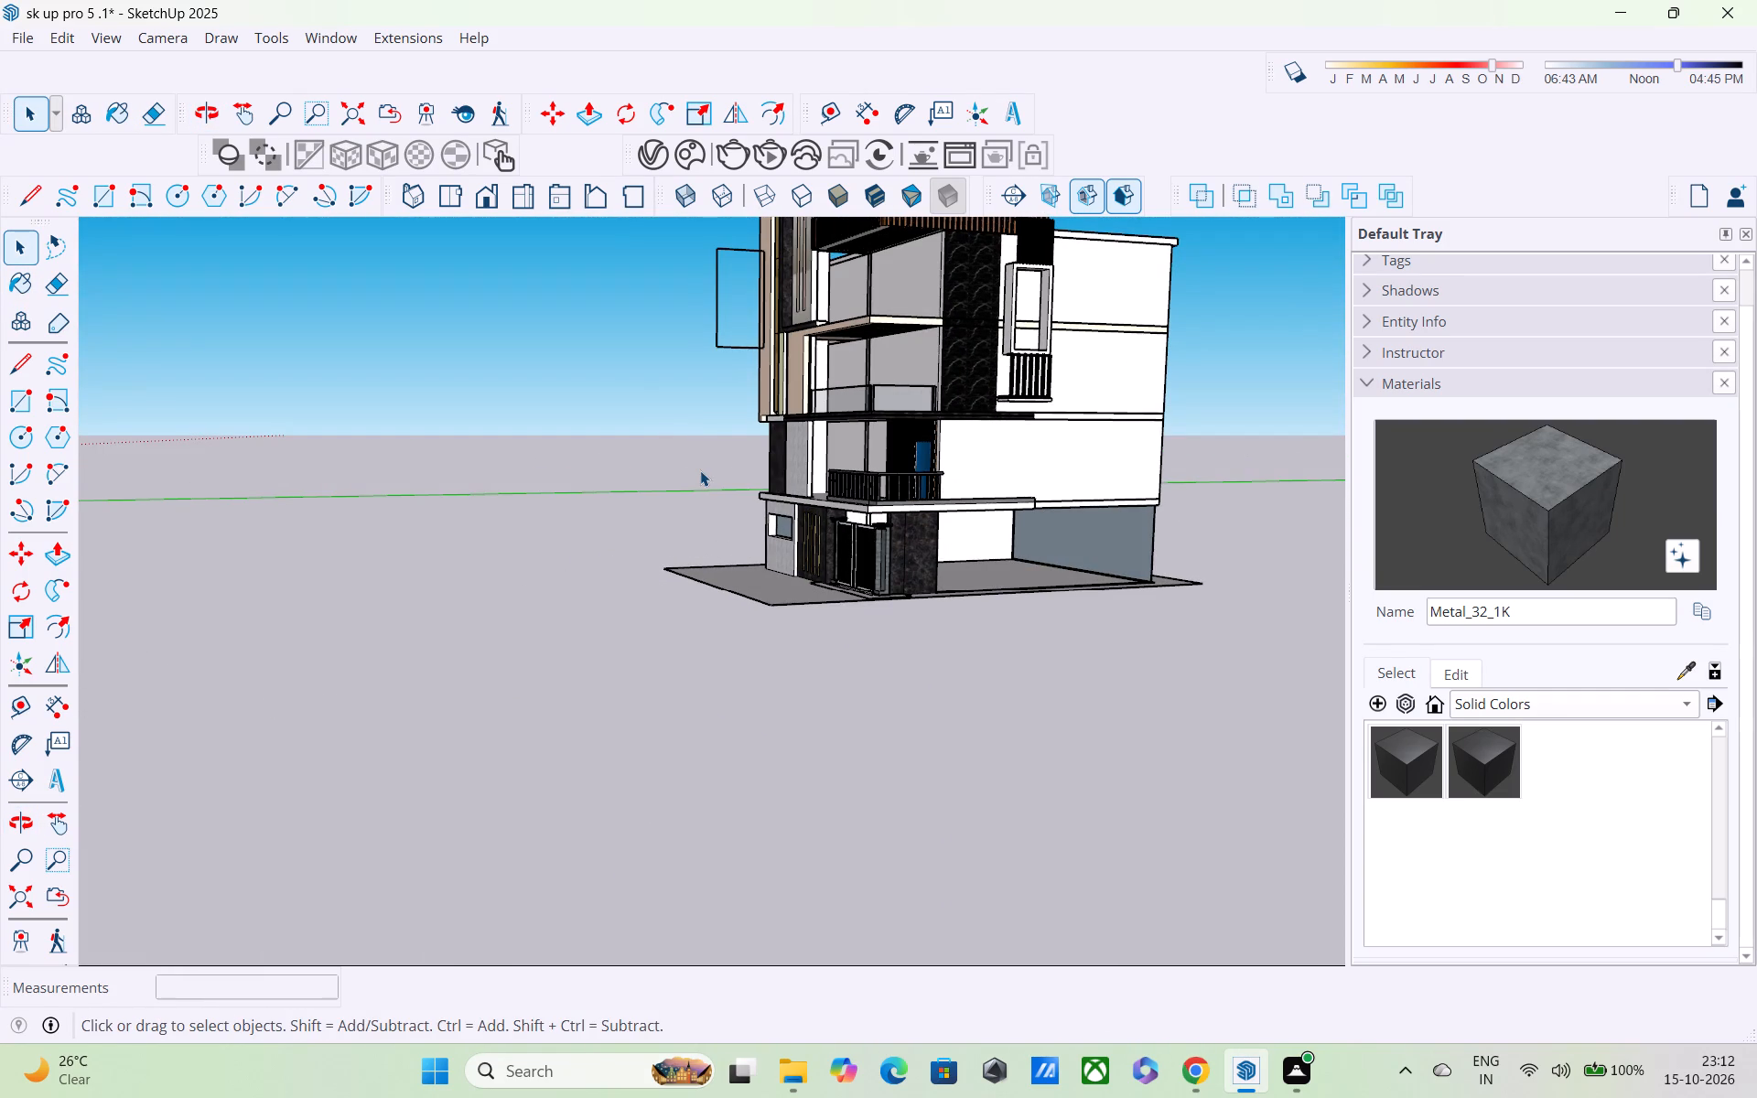
Open the side wall above the ground floor for editing and draw a window rectangle about 3' 6" by 5' 5" on it.
scroll(700, 470, "up", 1)
middle_click_drag(766, 485, 758, 483)
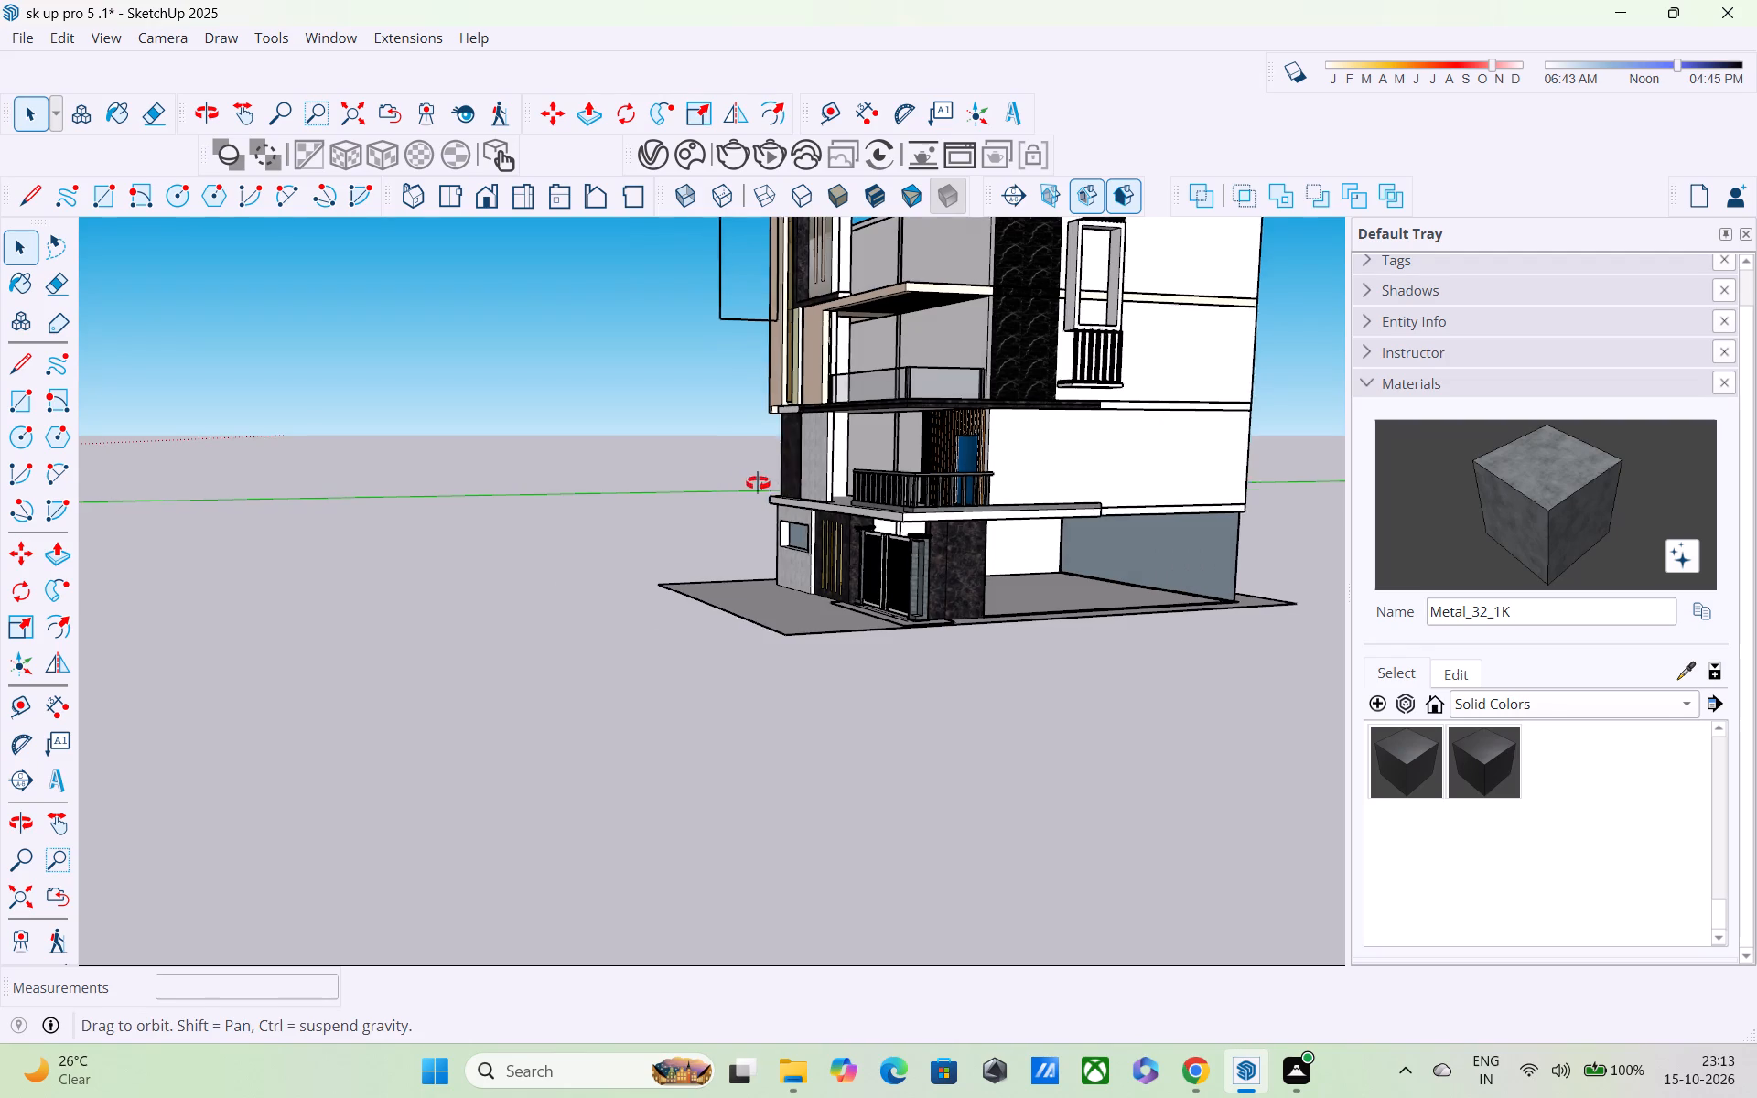
middle_click_drag(758, 483, 589, 437)
scroll(1053, 403, "up", 3)
double_click(1062, 413)
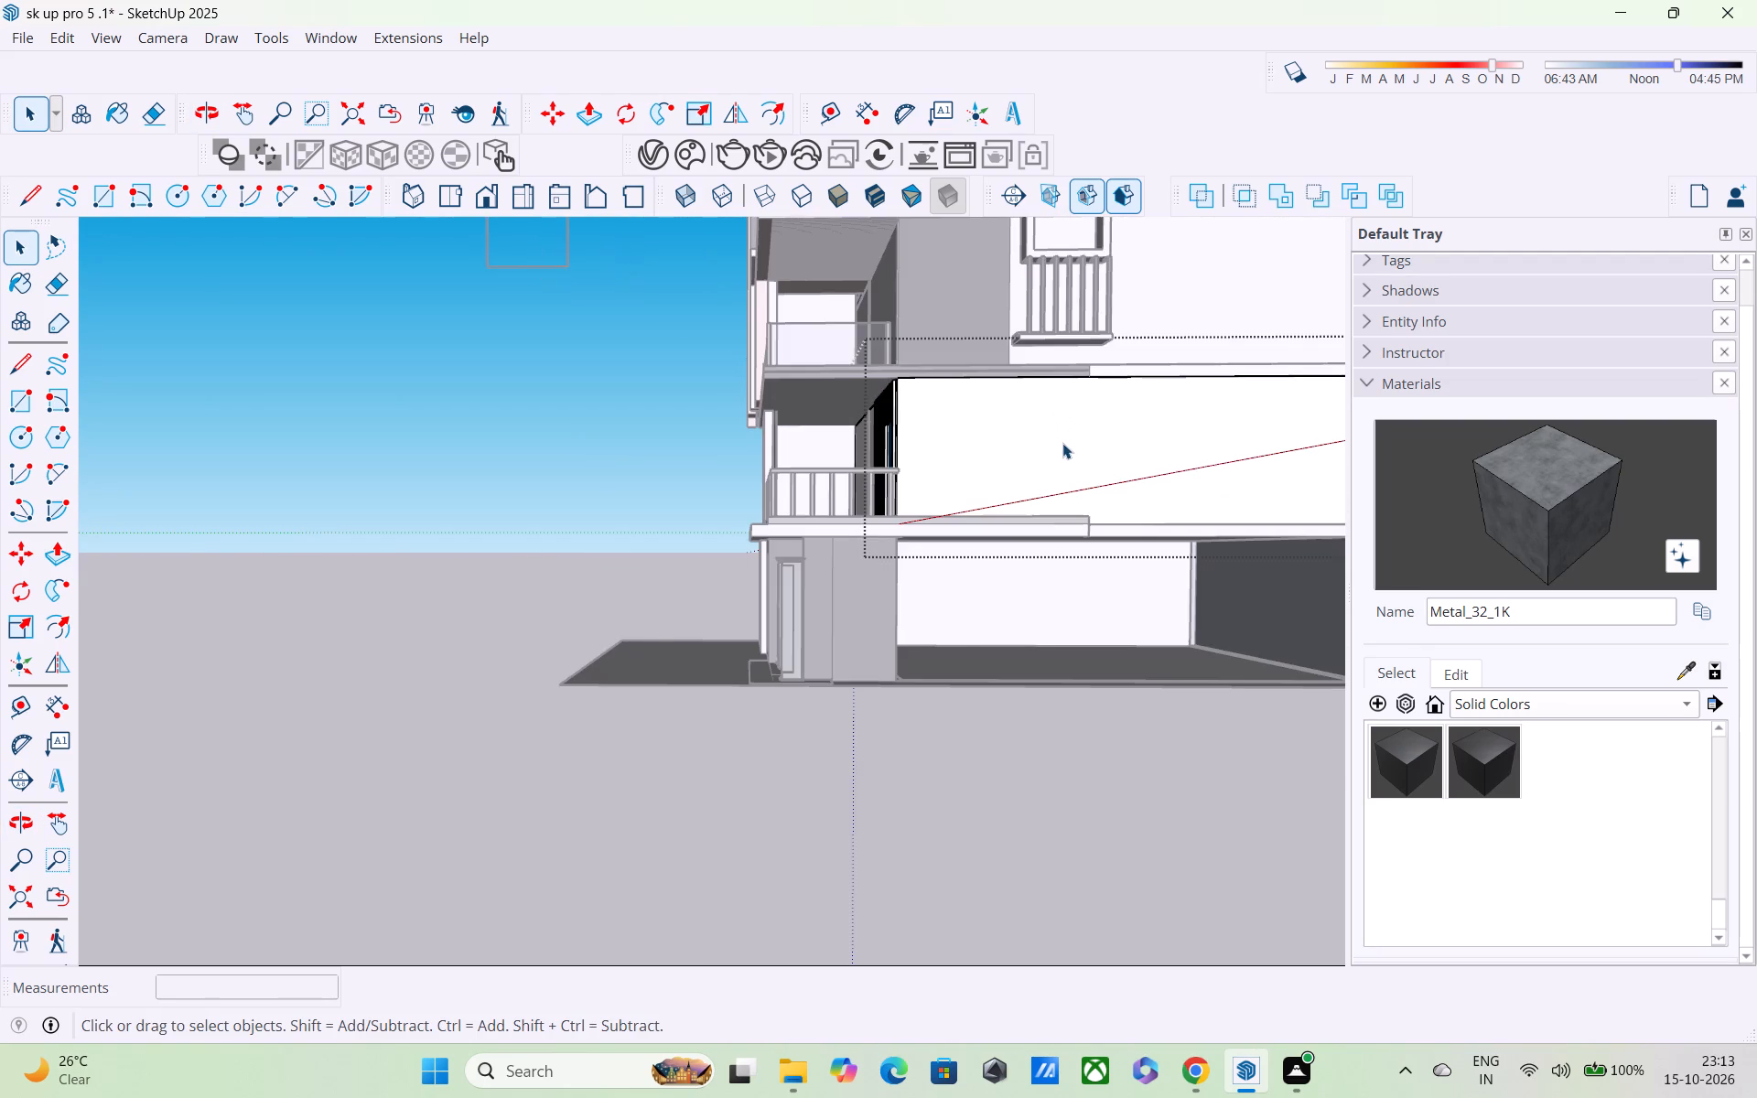
scroll(1062, 443, "up", 3)
middle_click_drag(1063, 443, 1023, 493)
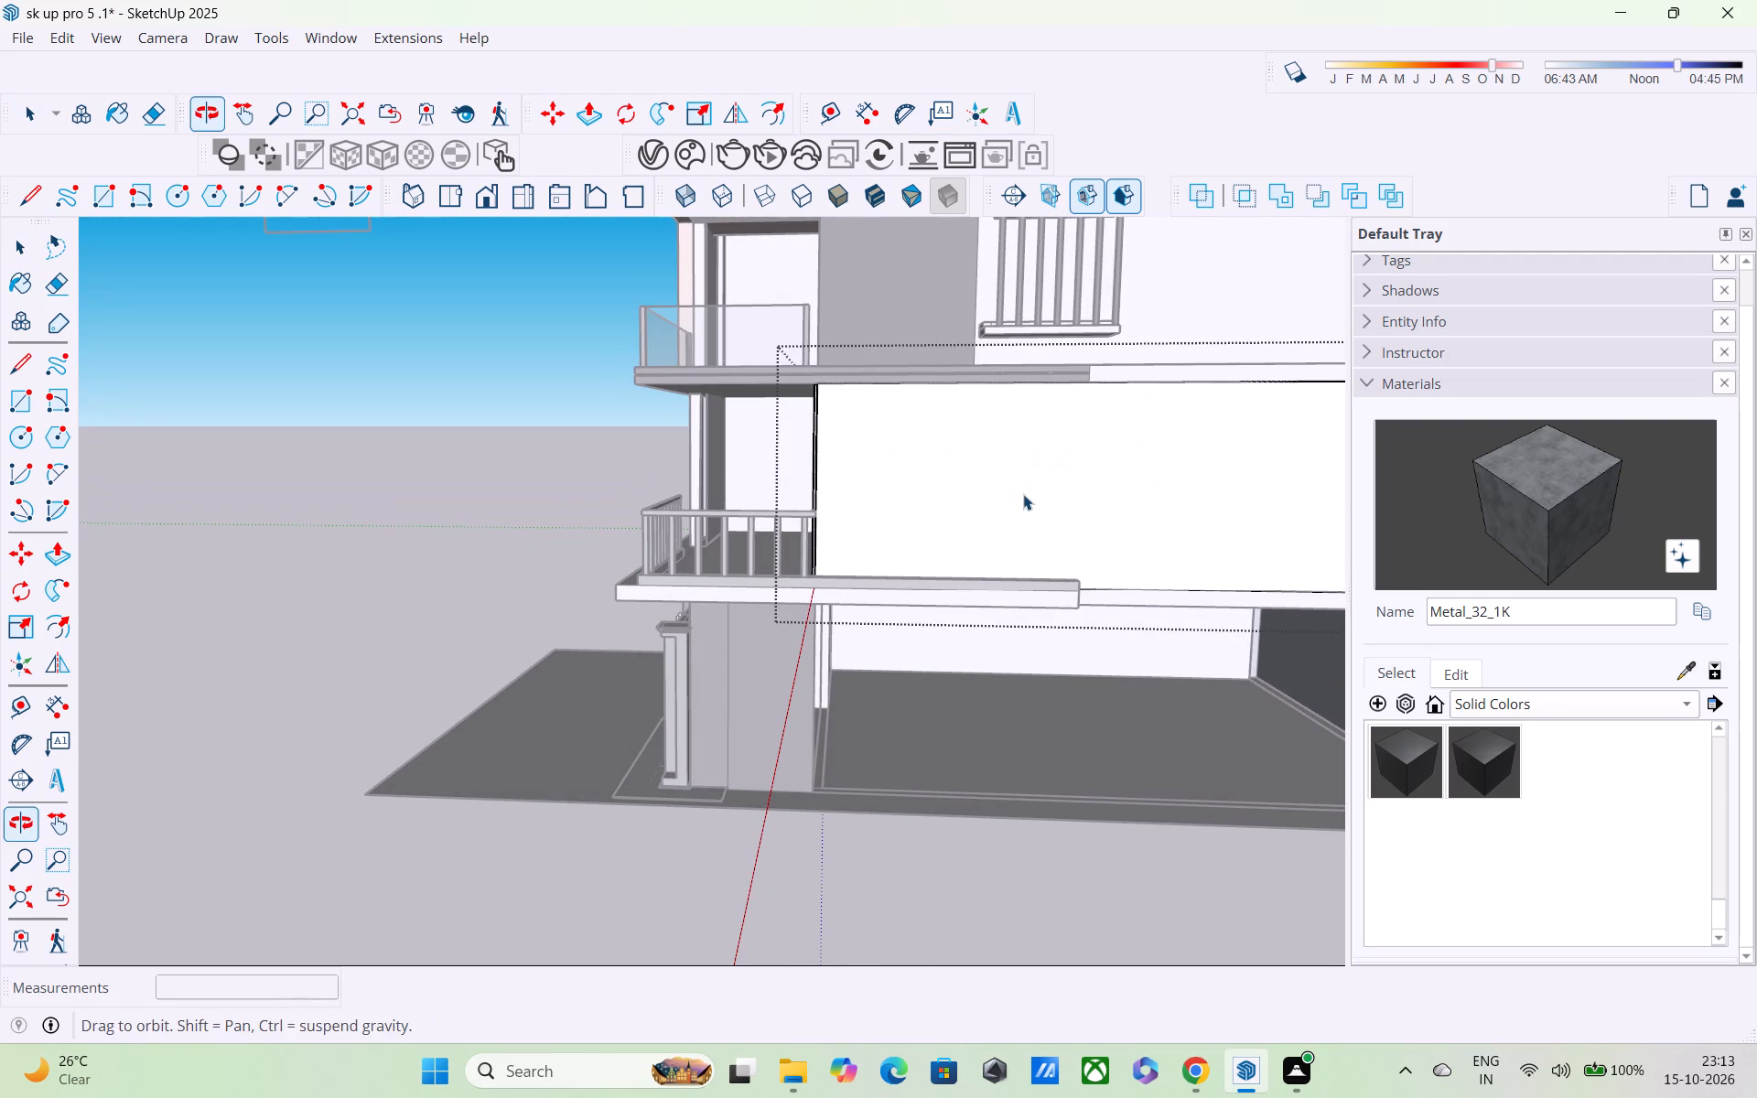
key("r")
scroll(1011, 450, "up", 5)
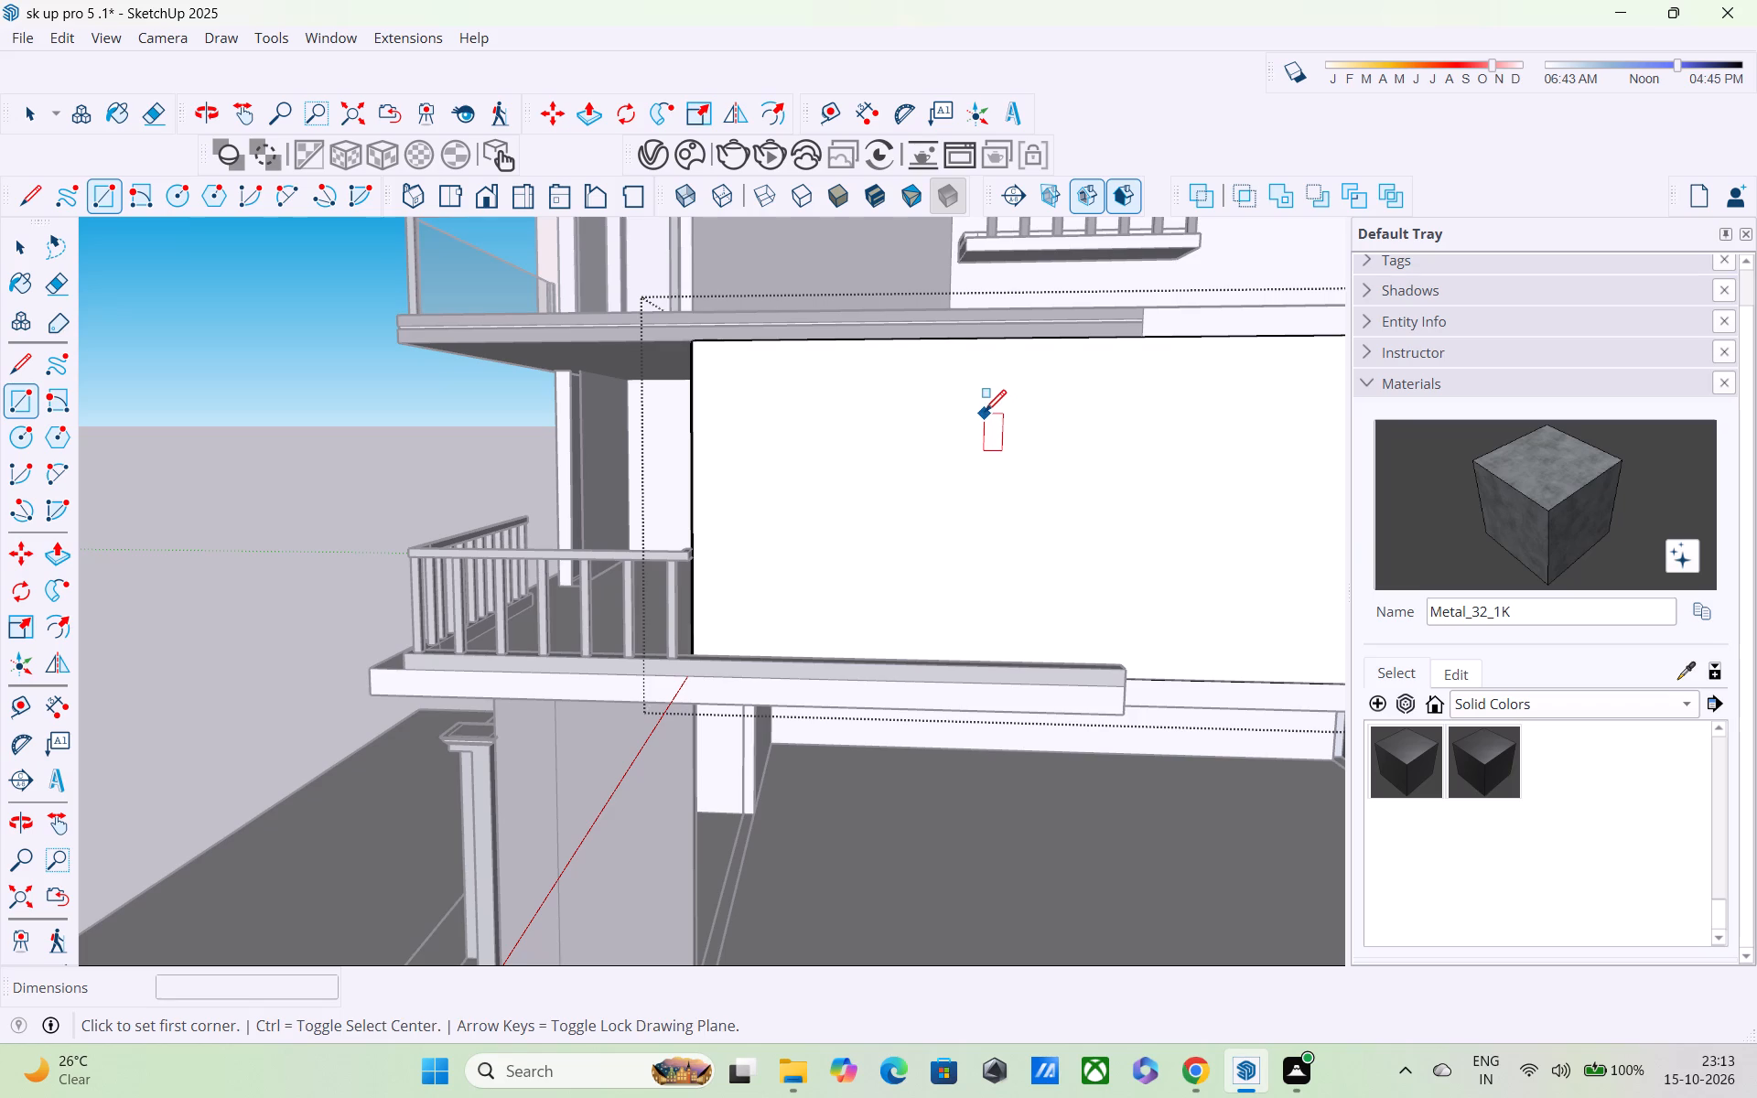
left_click(985, 414)
left_click(1099, 598)
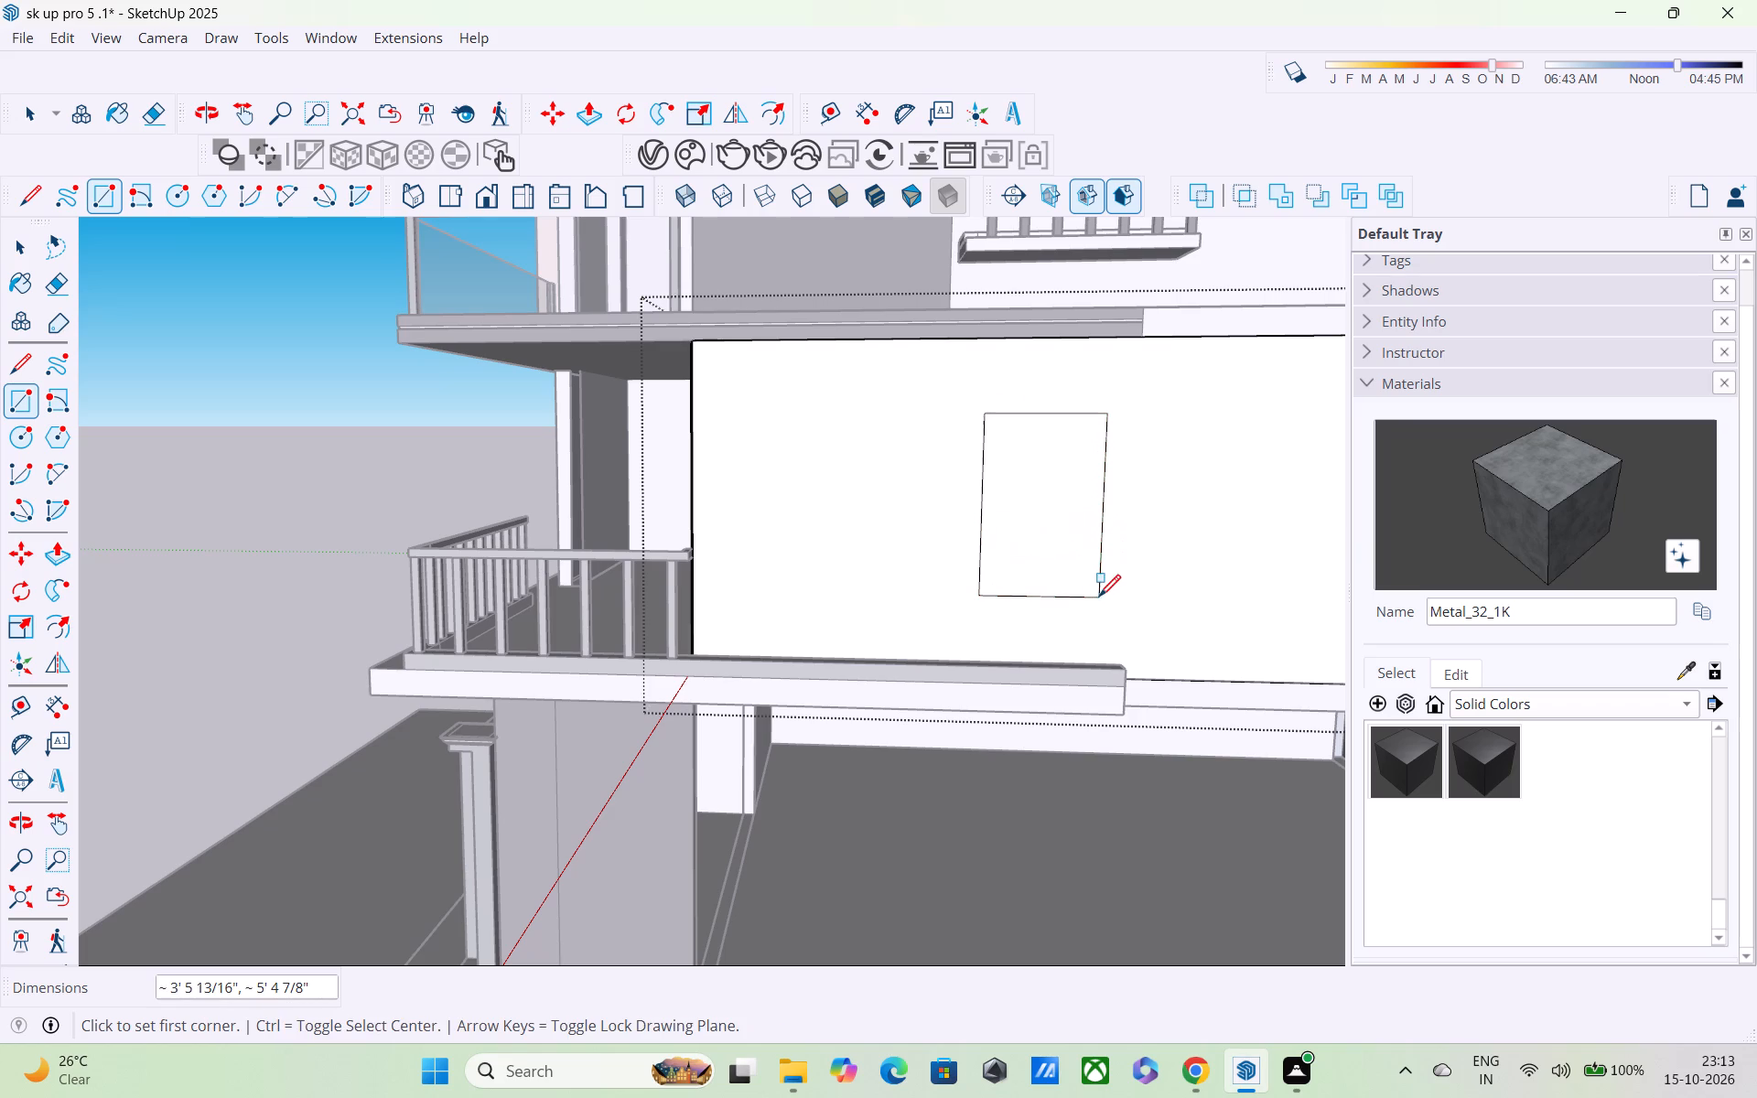
Push the window rectangle 9" through the wall to cut an opening.
scroll(1074, 554, "up", 1)
key("space")
key("p")
left_click(1046, 496)
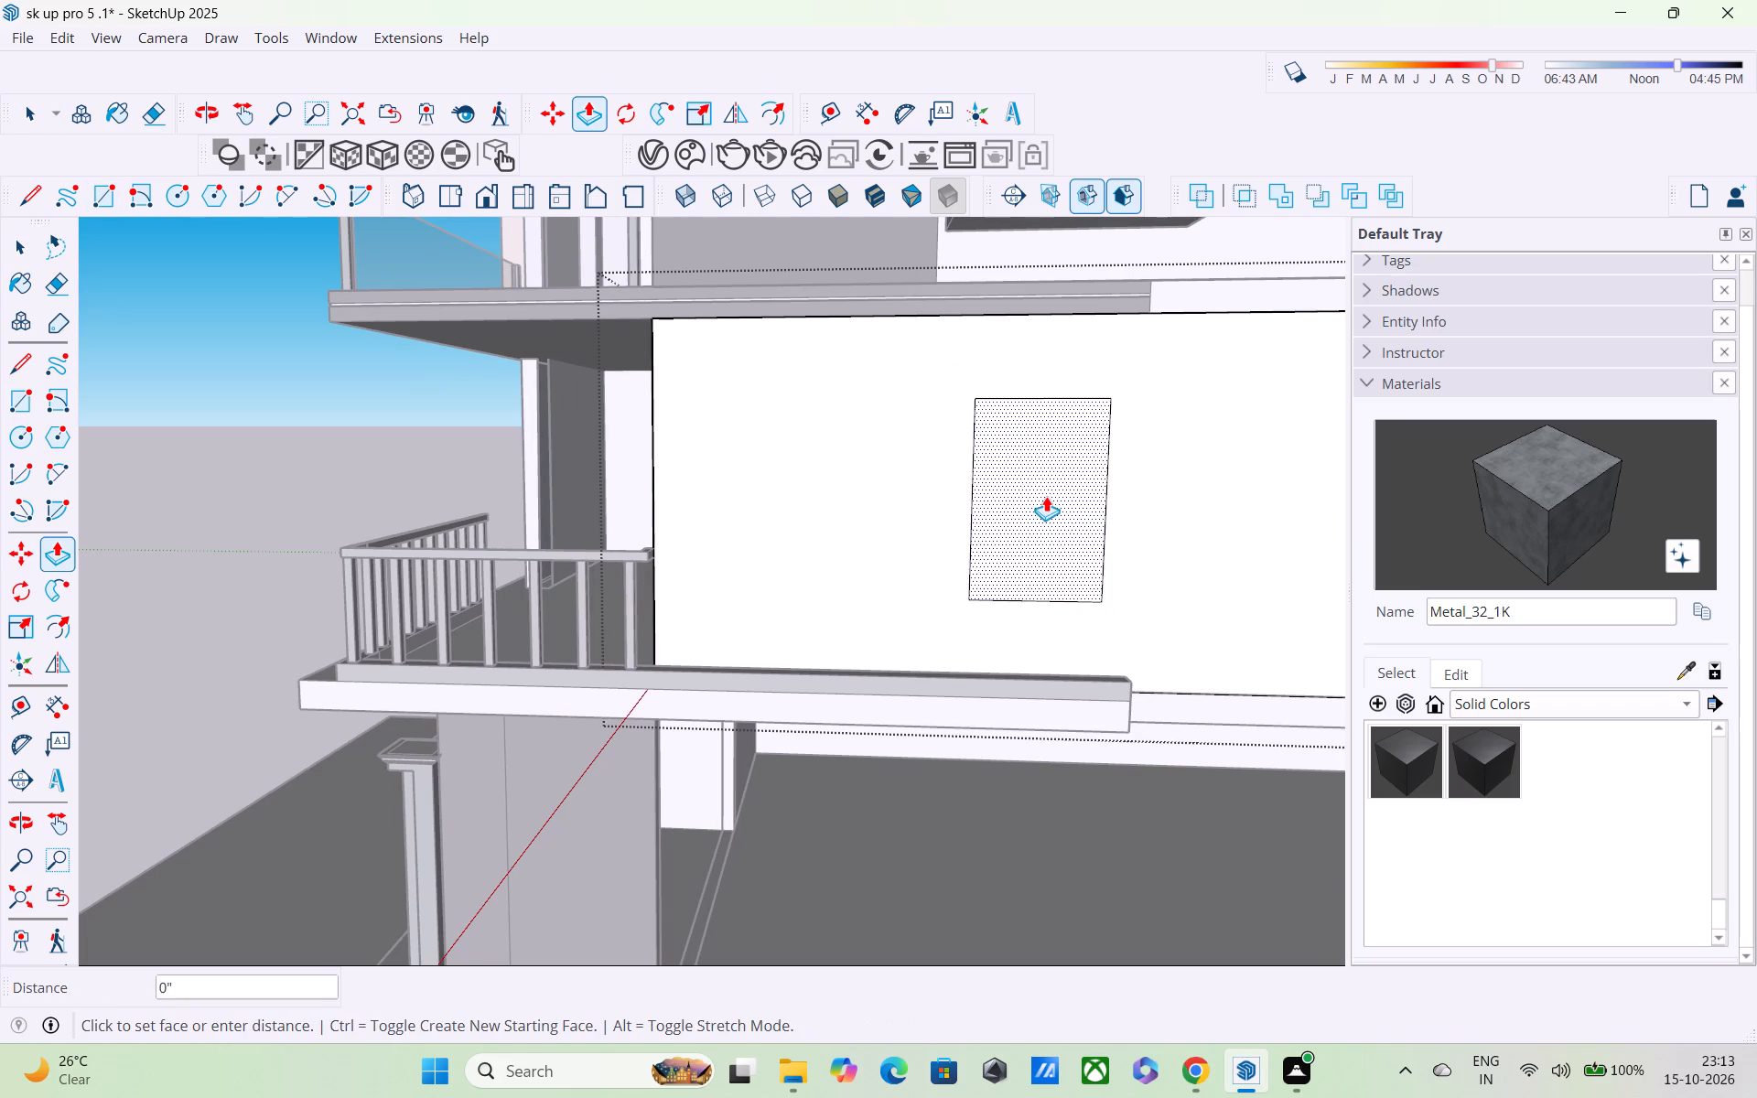
left_click(1040, 462)
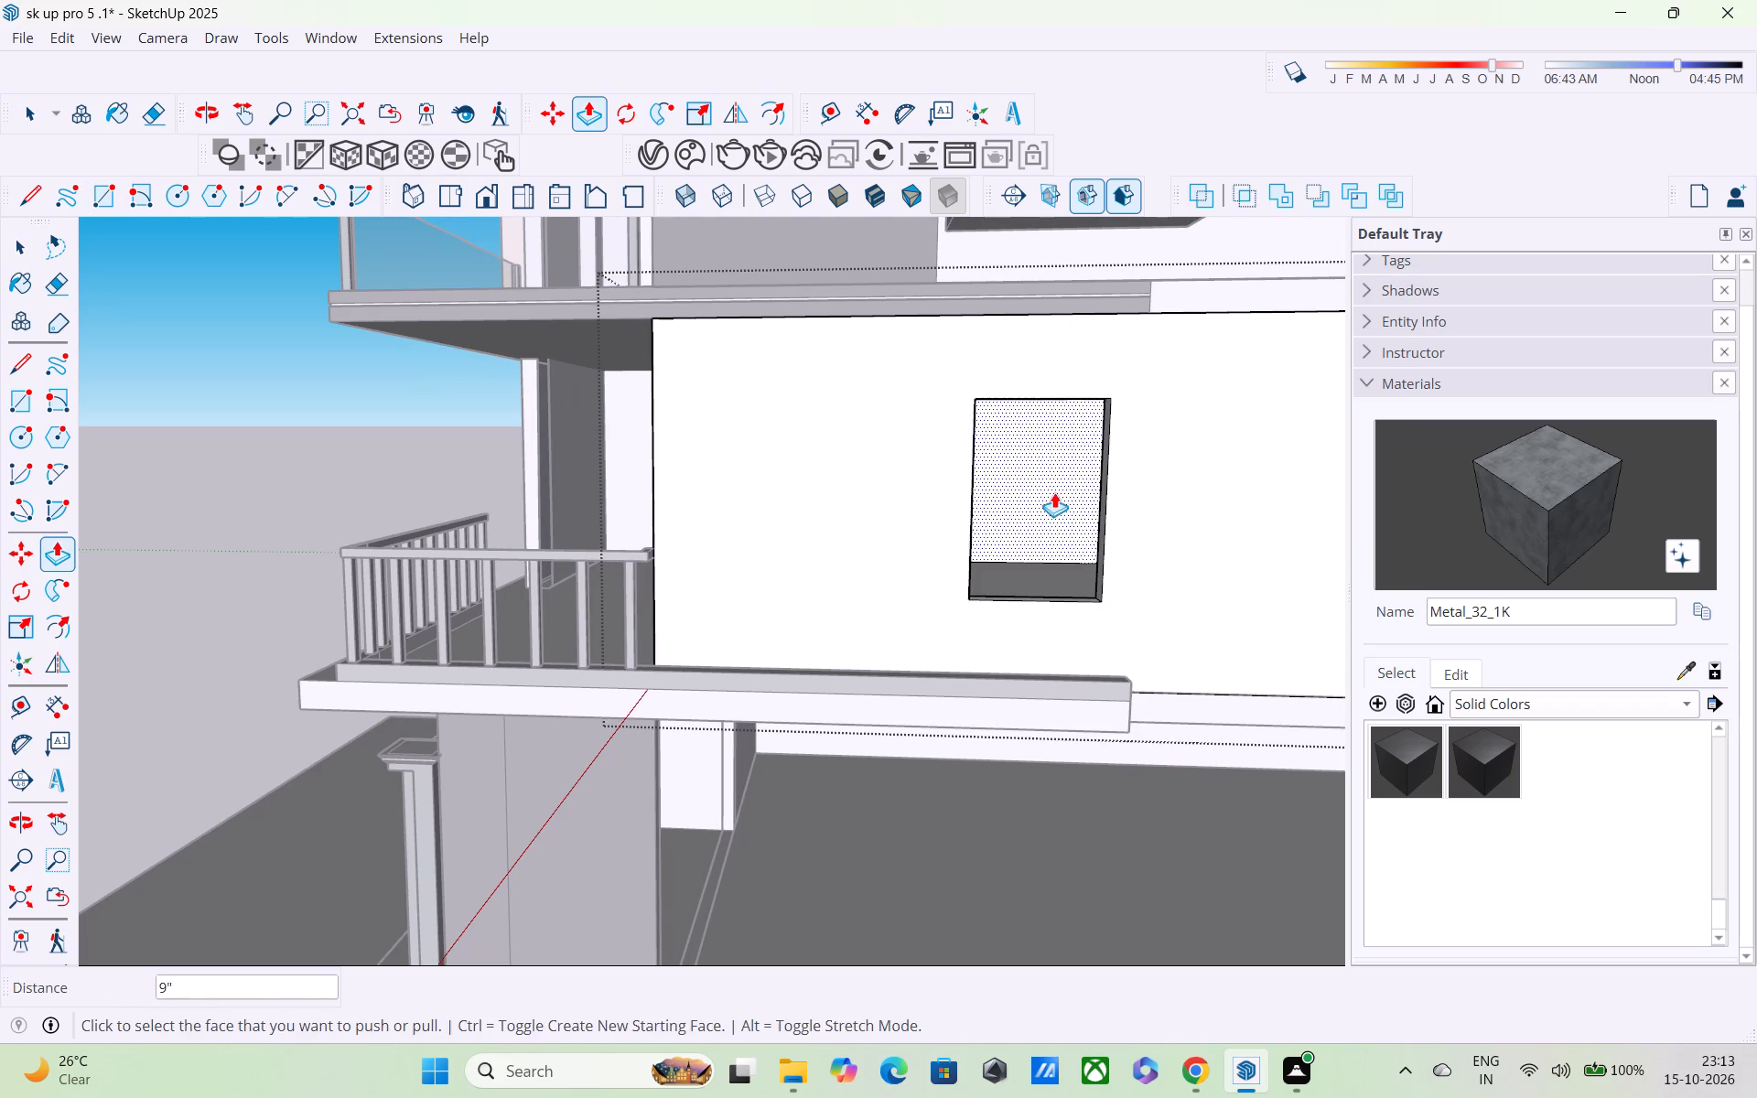
middle_click_drag(1054, 492, 869, 515)
scroll(719, 570, "up", 3)
scroll(719, 570, "down", 1)
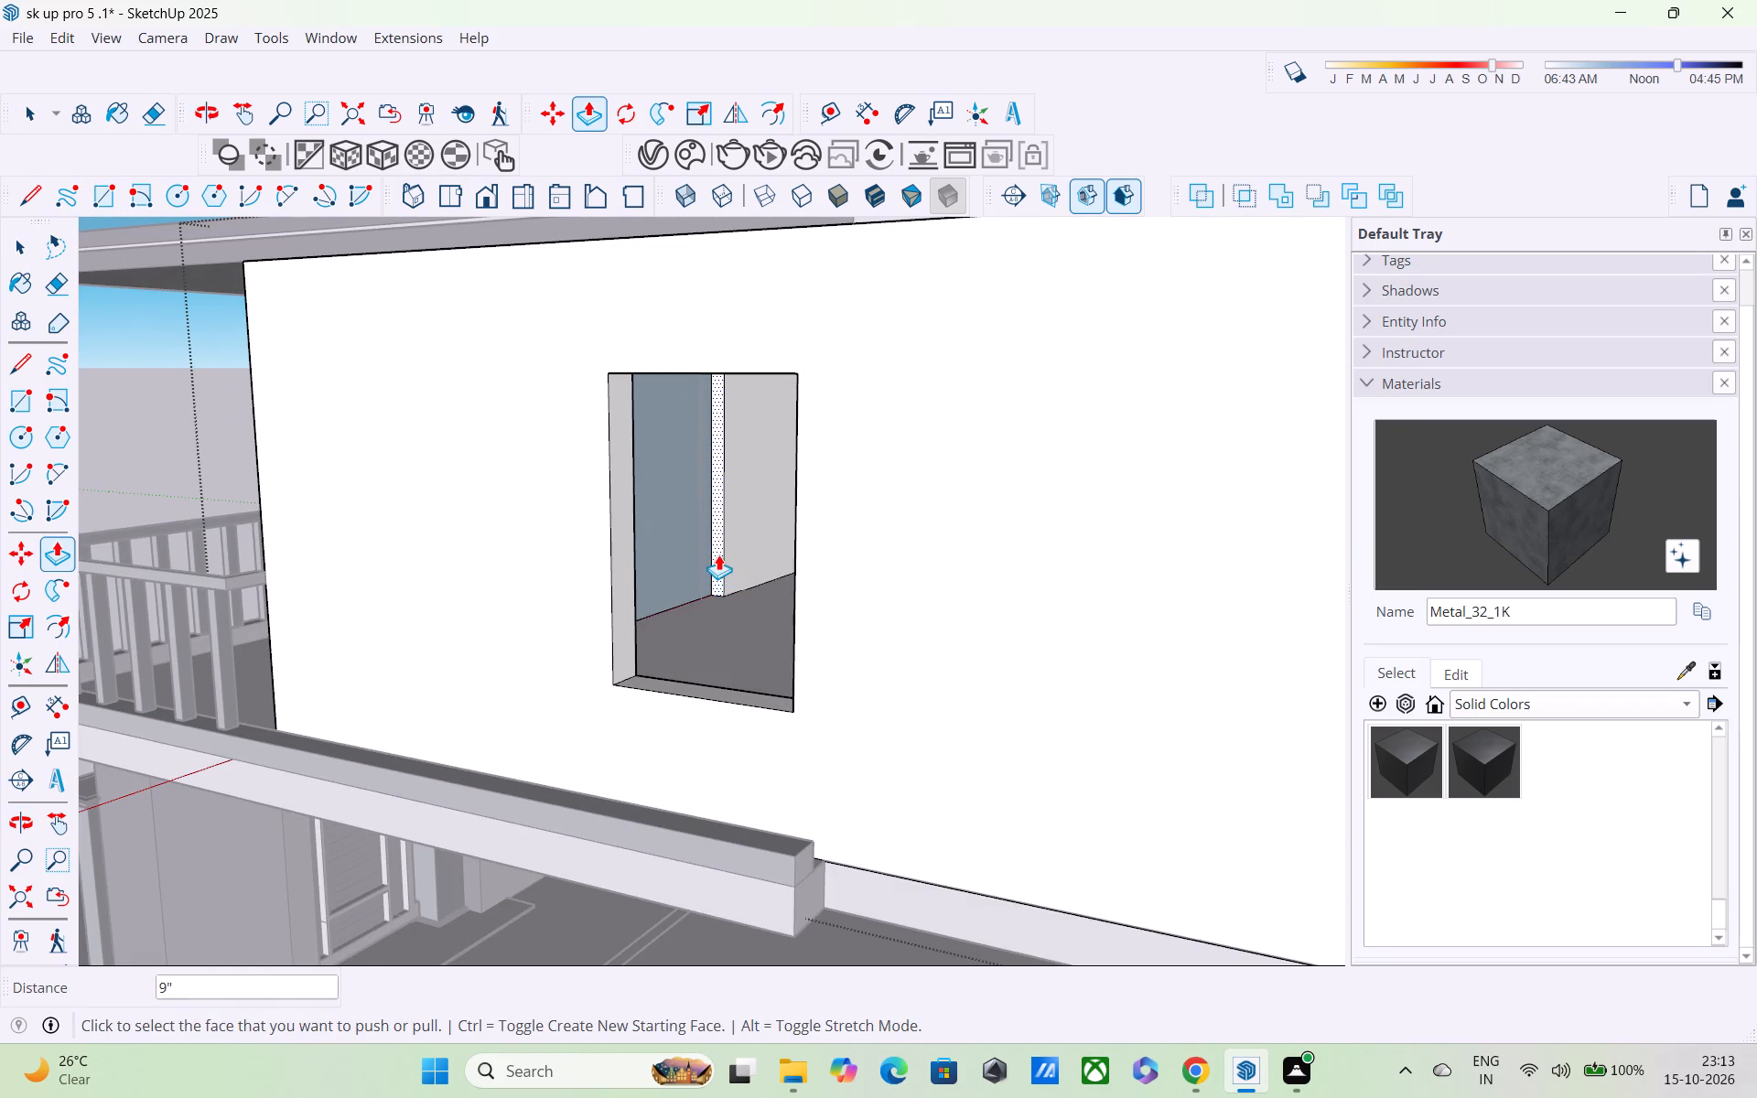
middle_click_drag(718, 554, 710, 590)
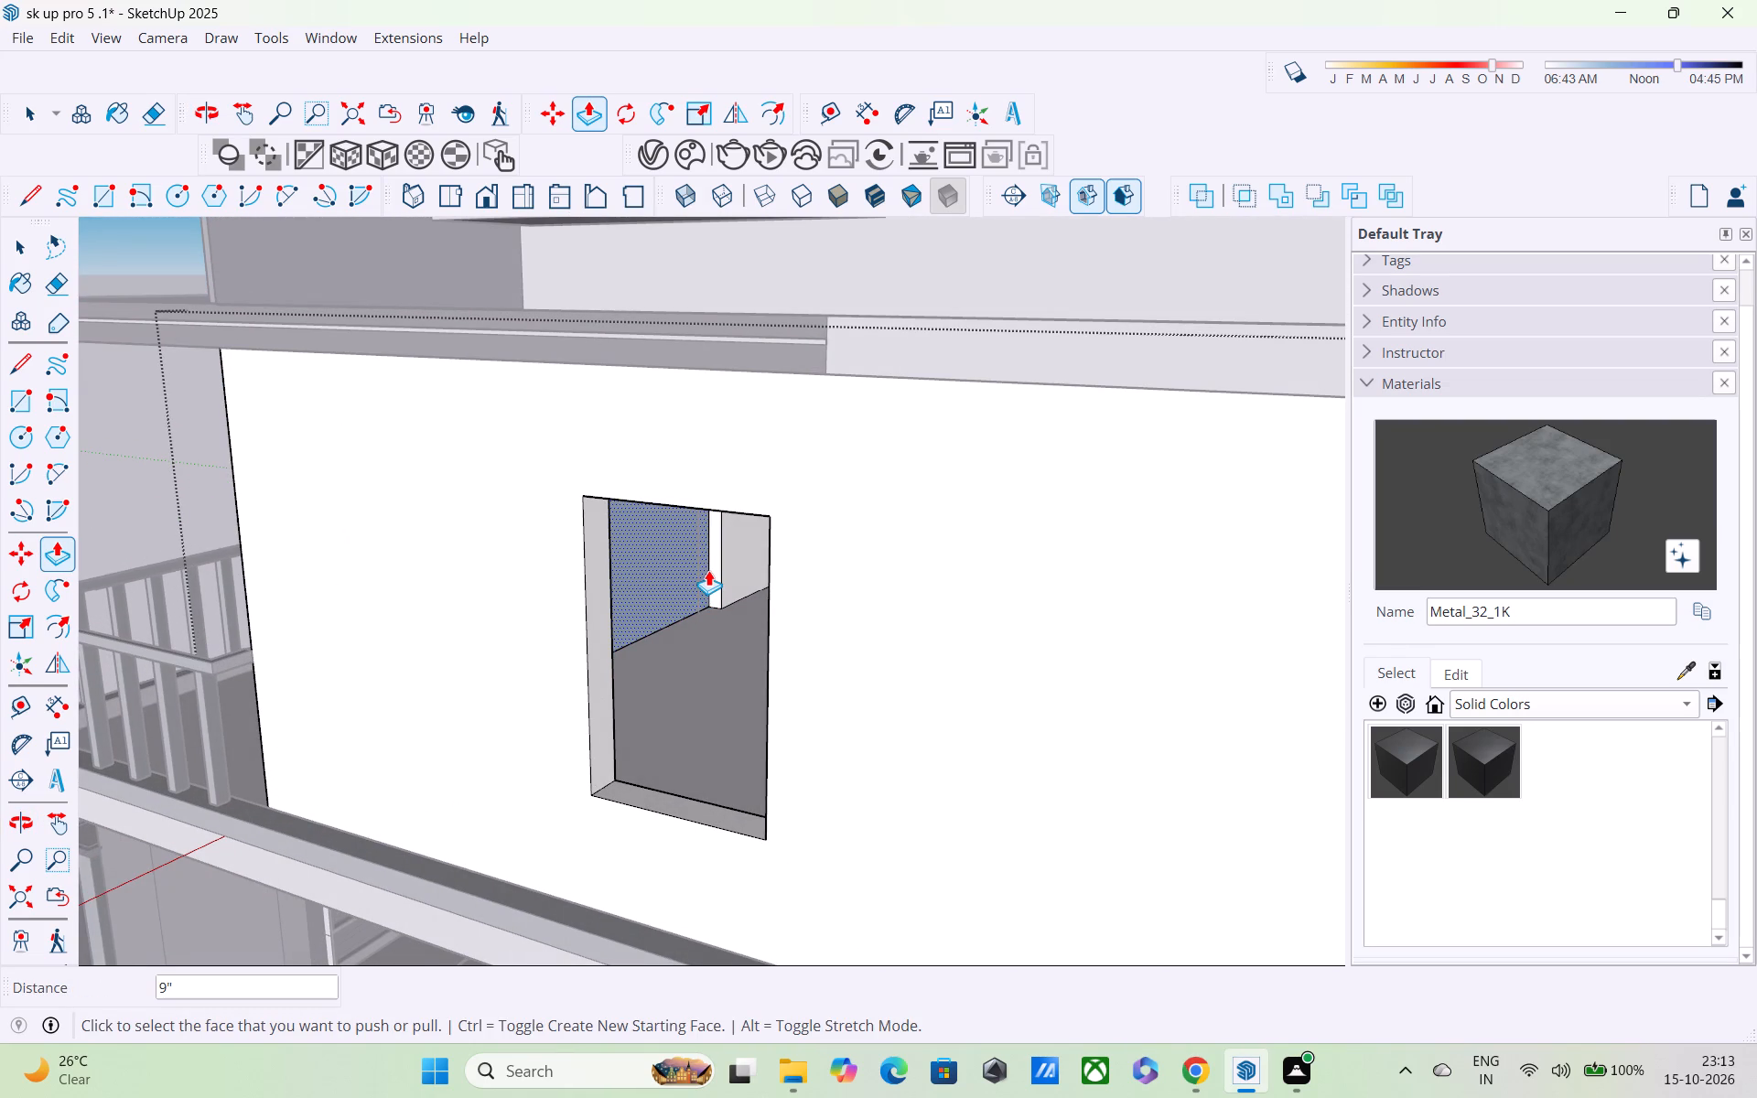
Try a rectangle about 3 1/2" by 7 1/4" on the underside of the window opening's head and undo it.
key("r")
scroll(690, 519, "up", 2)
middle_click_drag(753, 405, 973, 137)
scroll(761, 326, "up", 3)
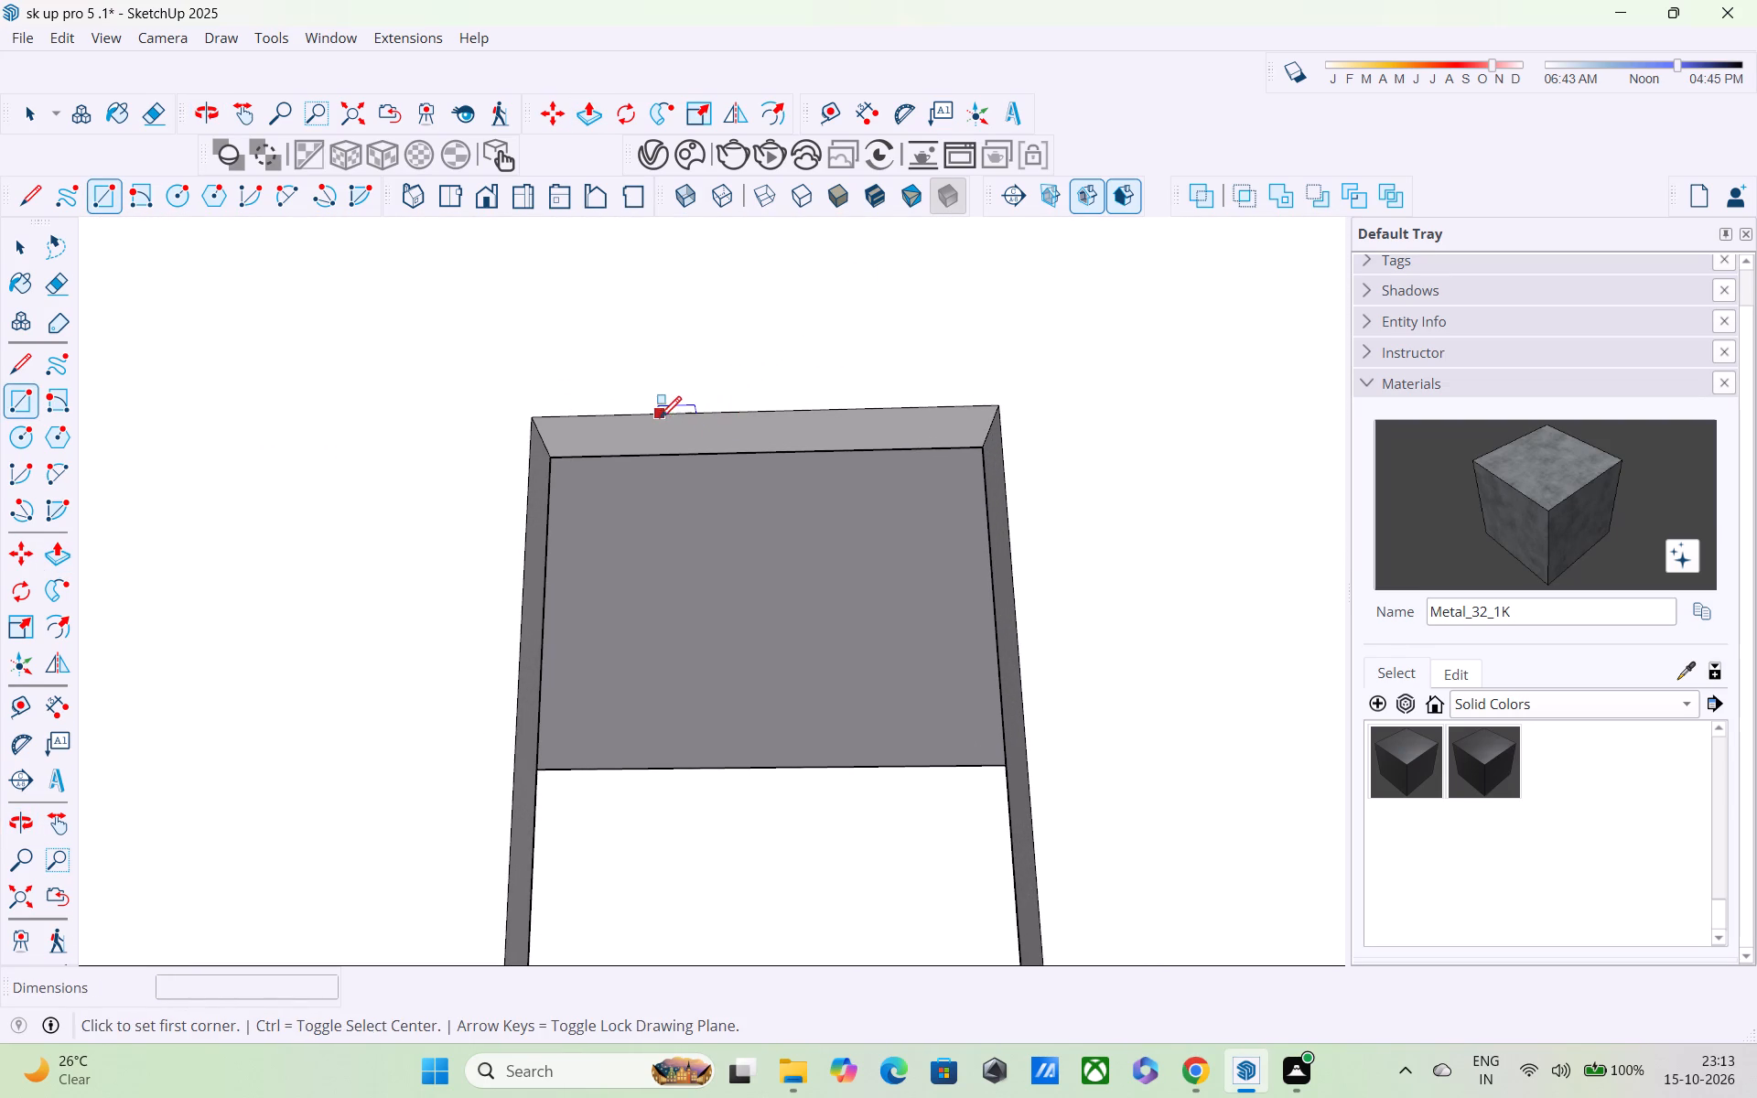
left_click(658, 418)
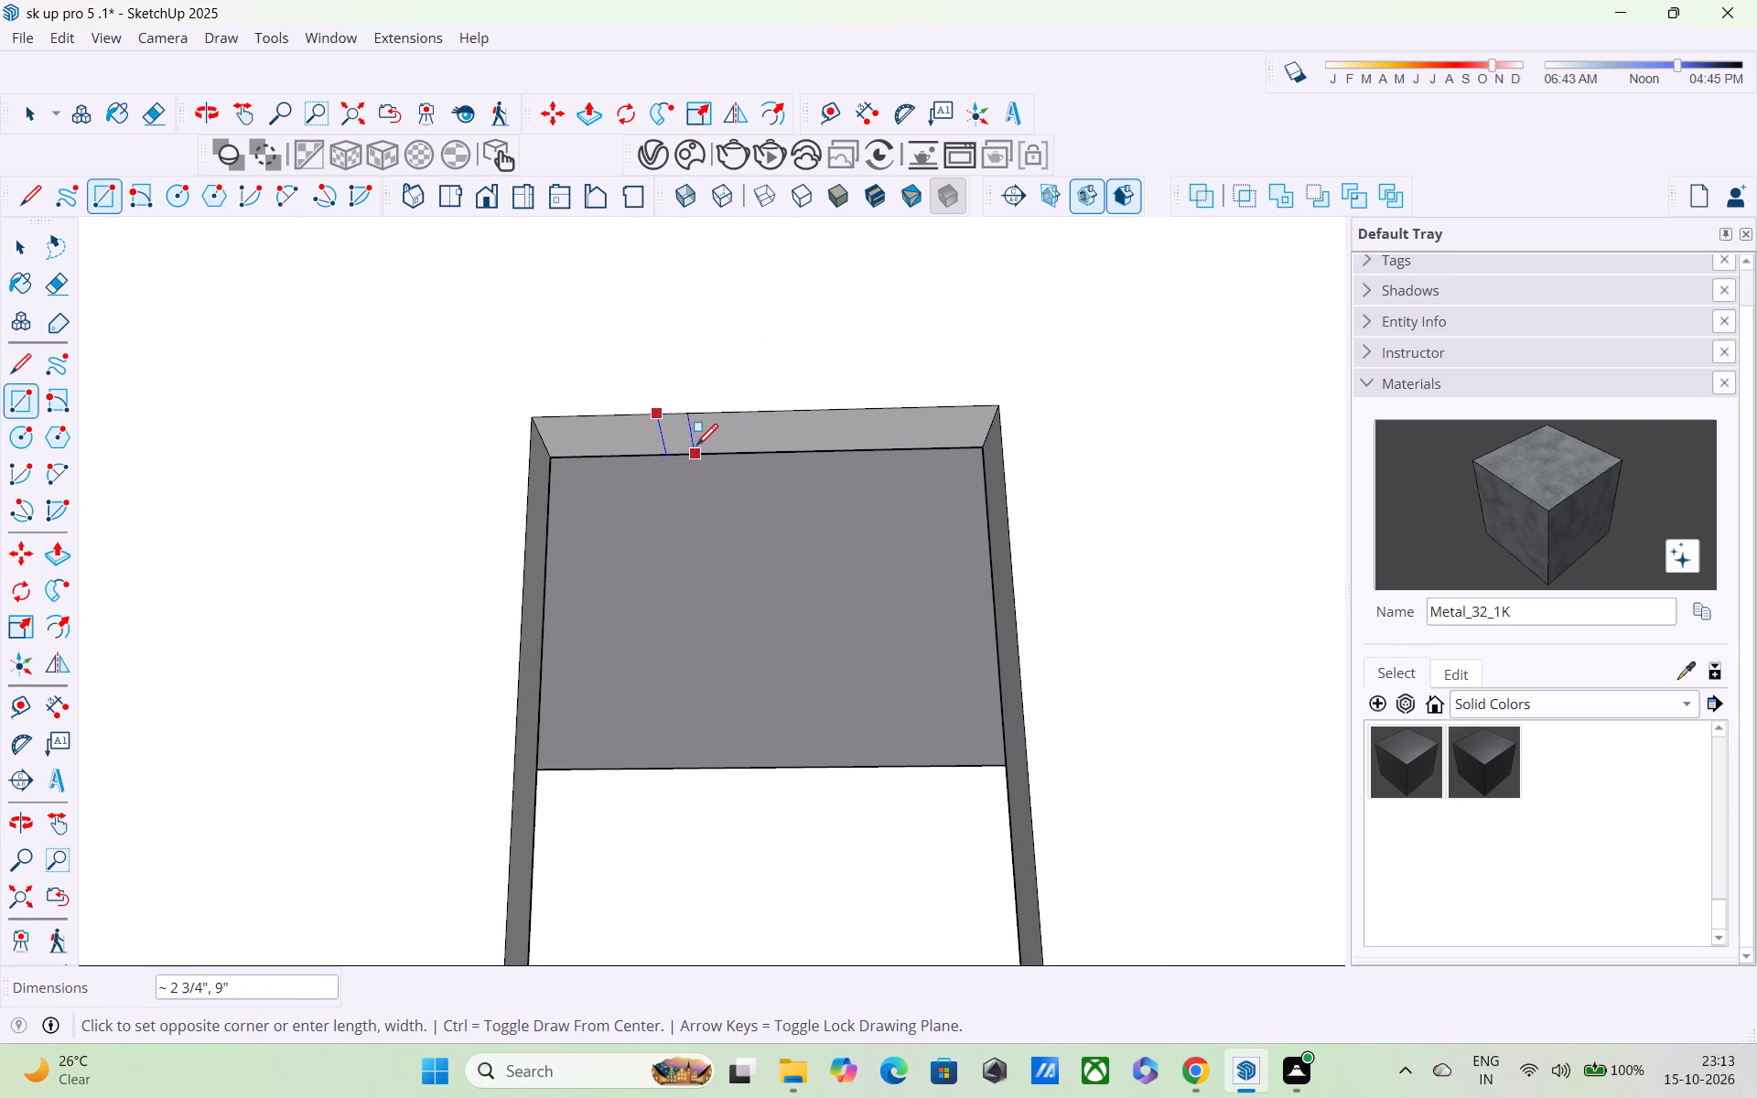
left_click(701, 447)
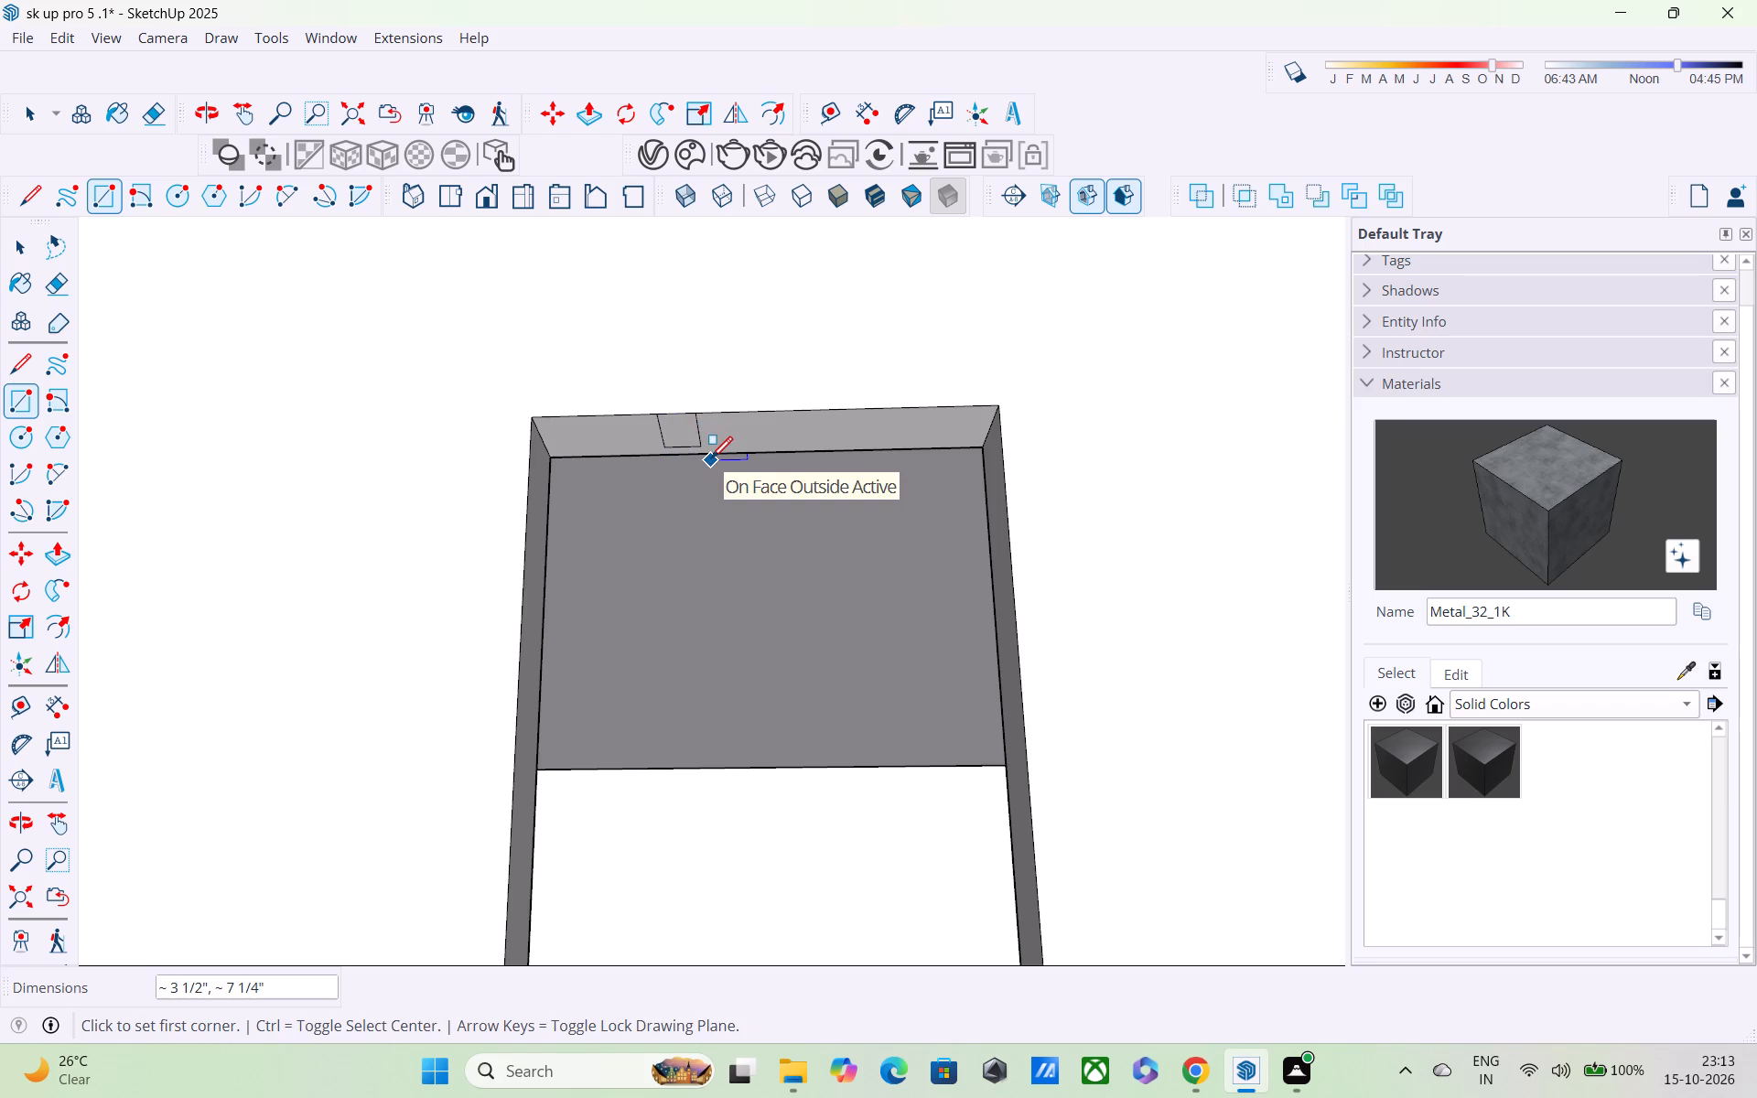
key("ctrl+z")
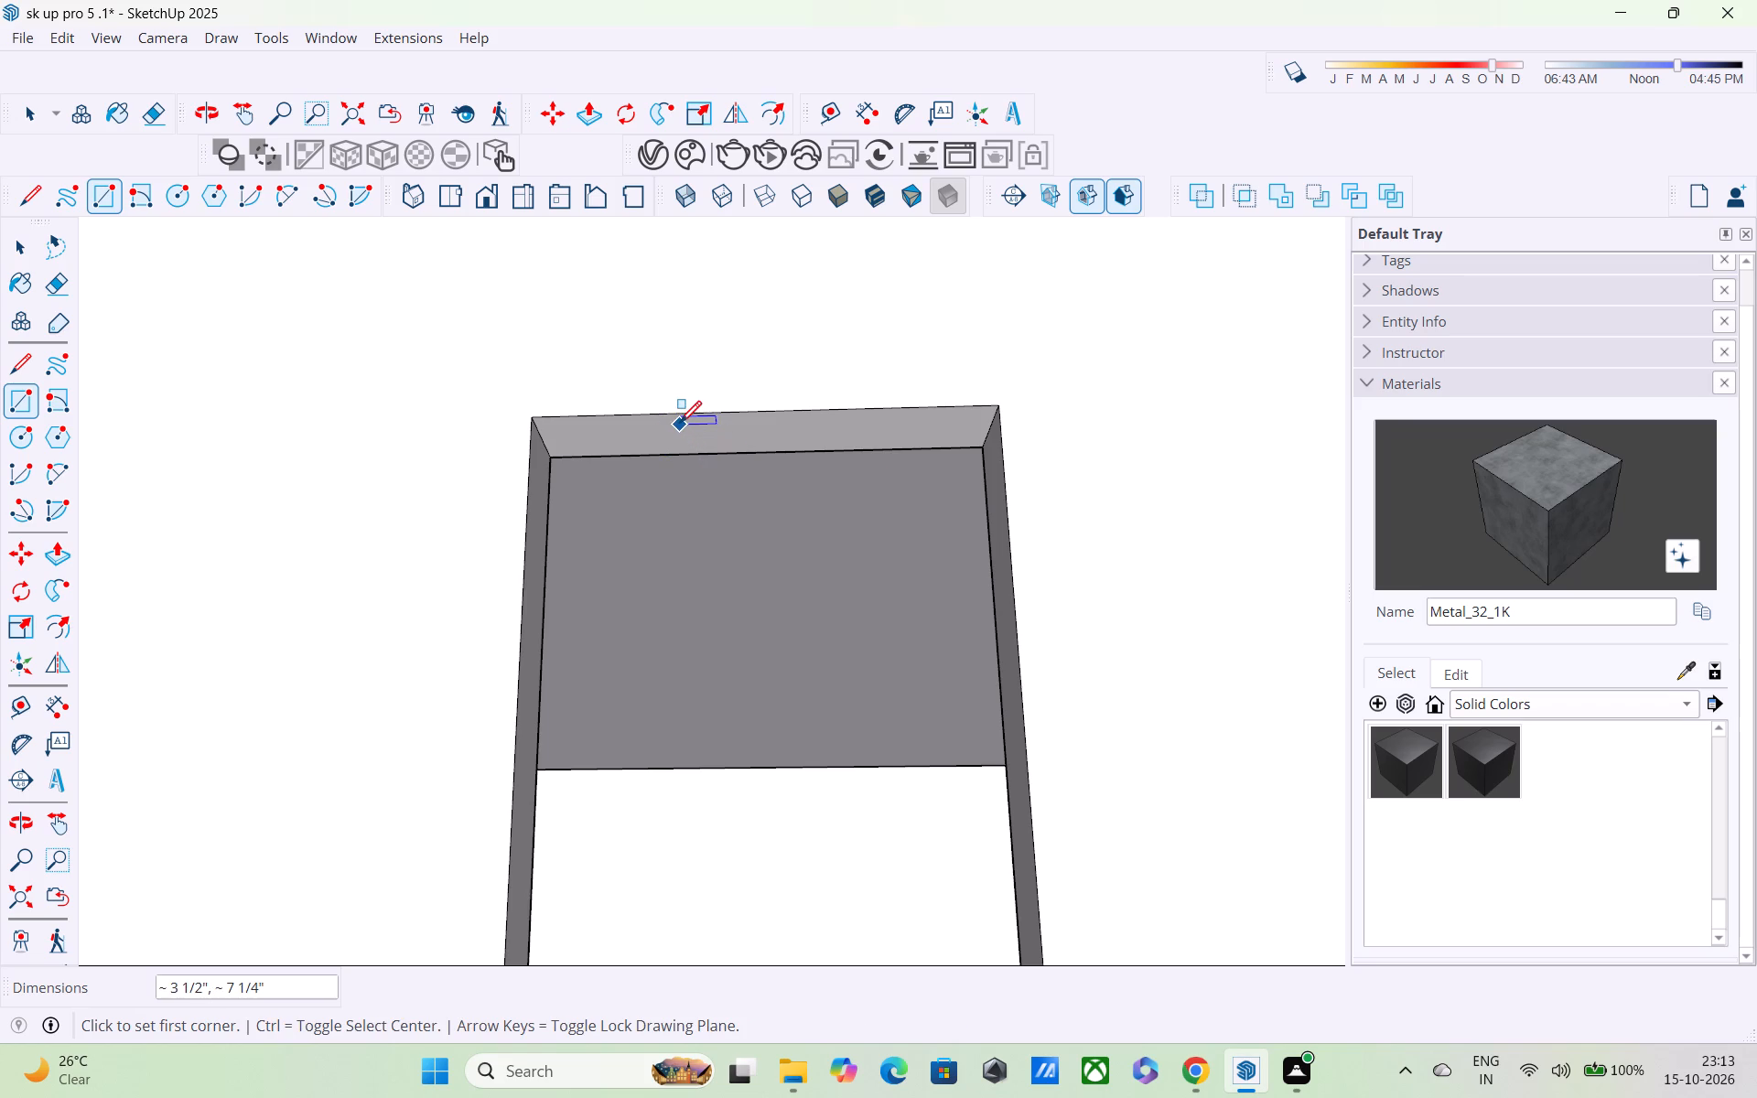
Draw two small bar profiles side by side on the underside of the opening's head, the first about 5 7/16" by 2 1/2".
scroll(667, 436, "up", 4)
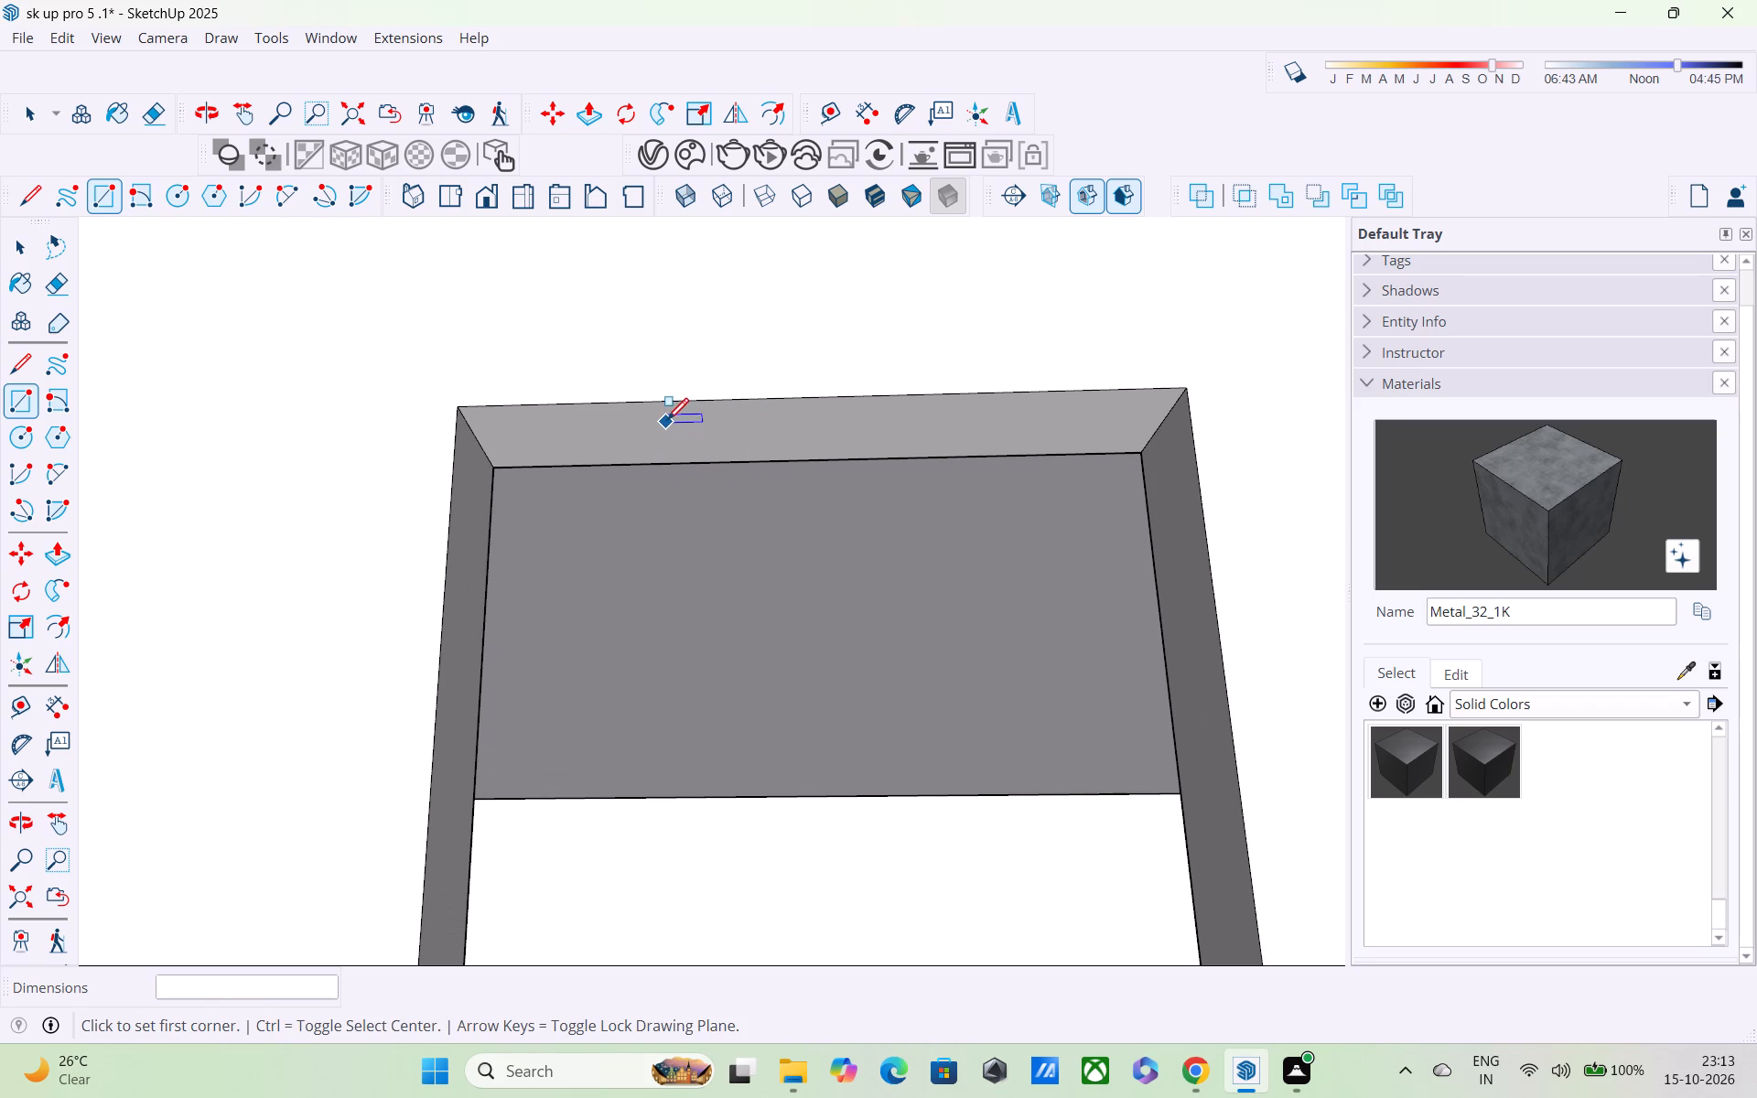
left_click(667, 421)
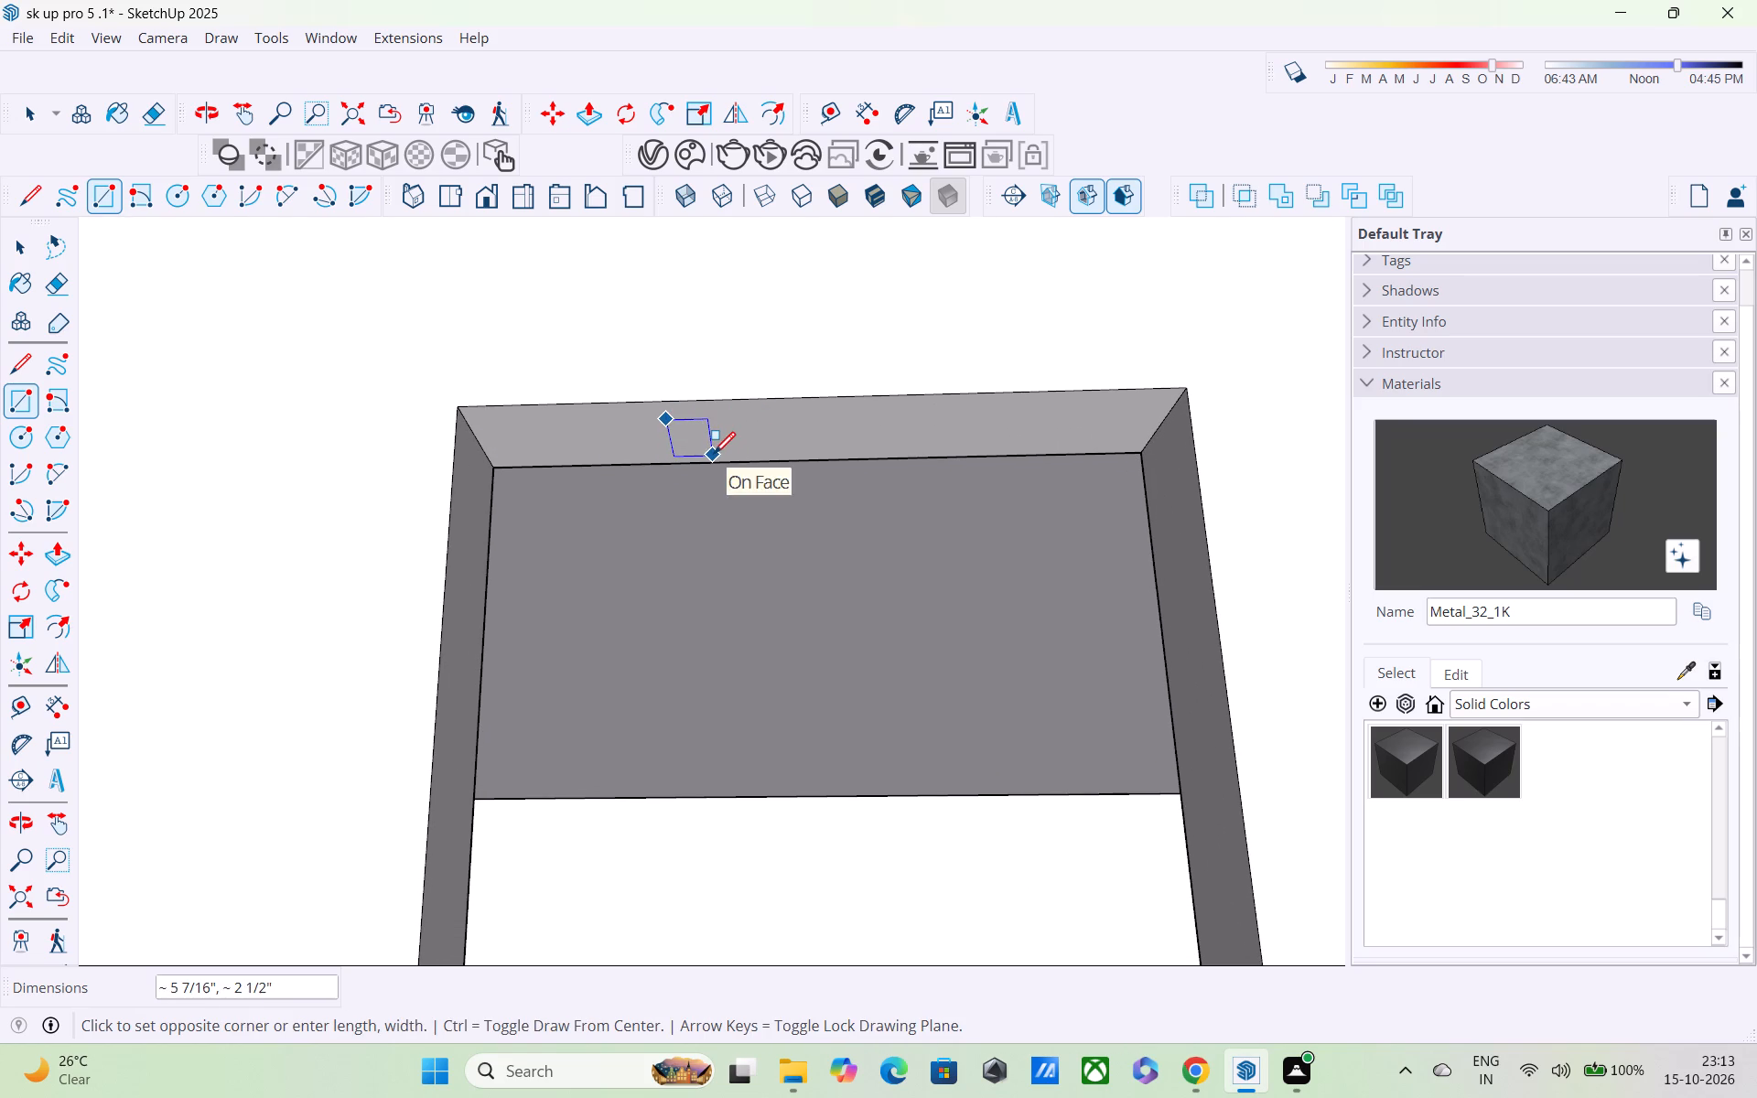
left_click(714, 456)
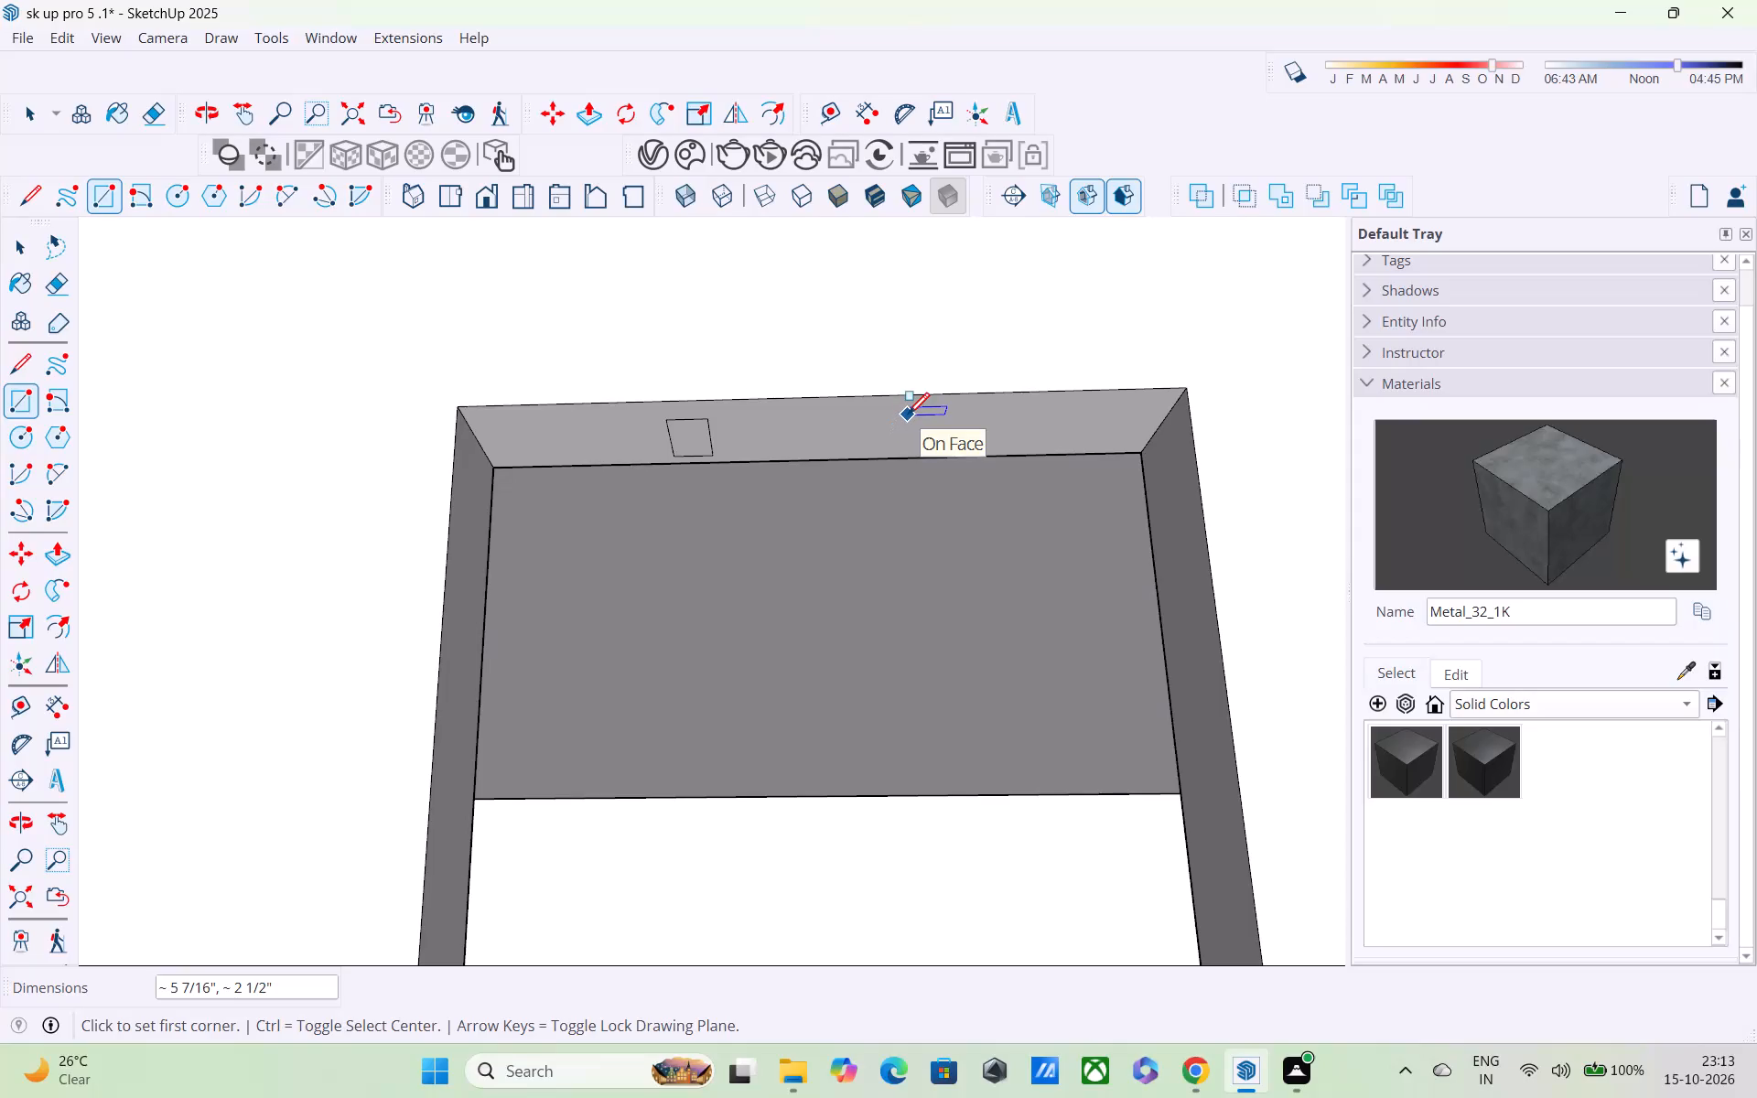
left_click(907, 423)
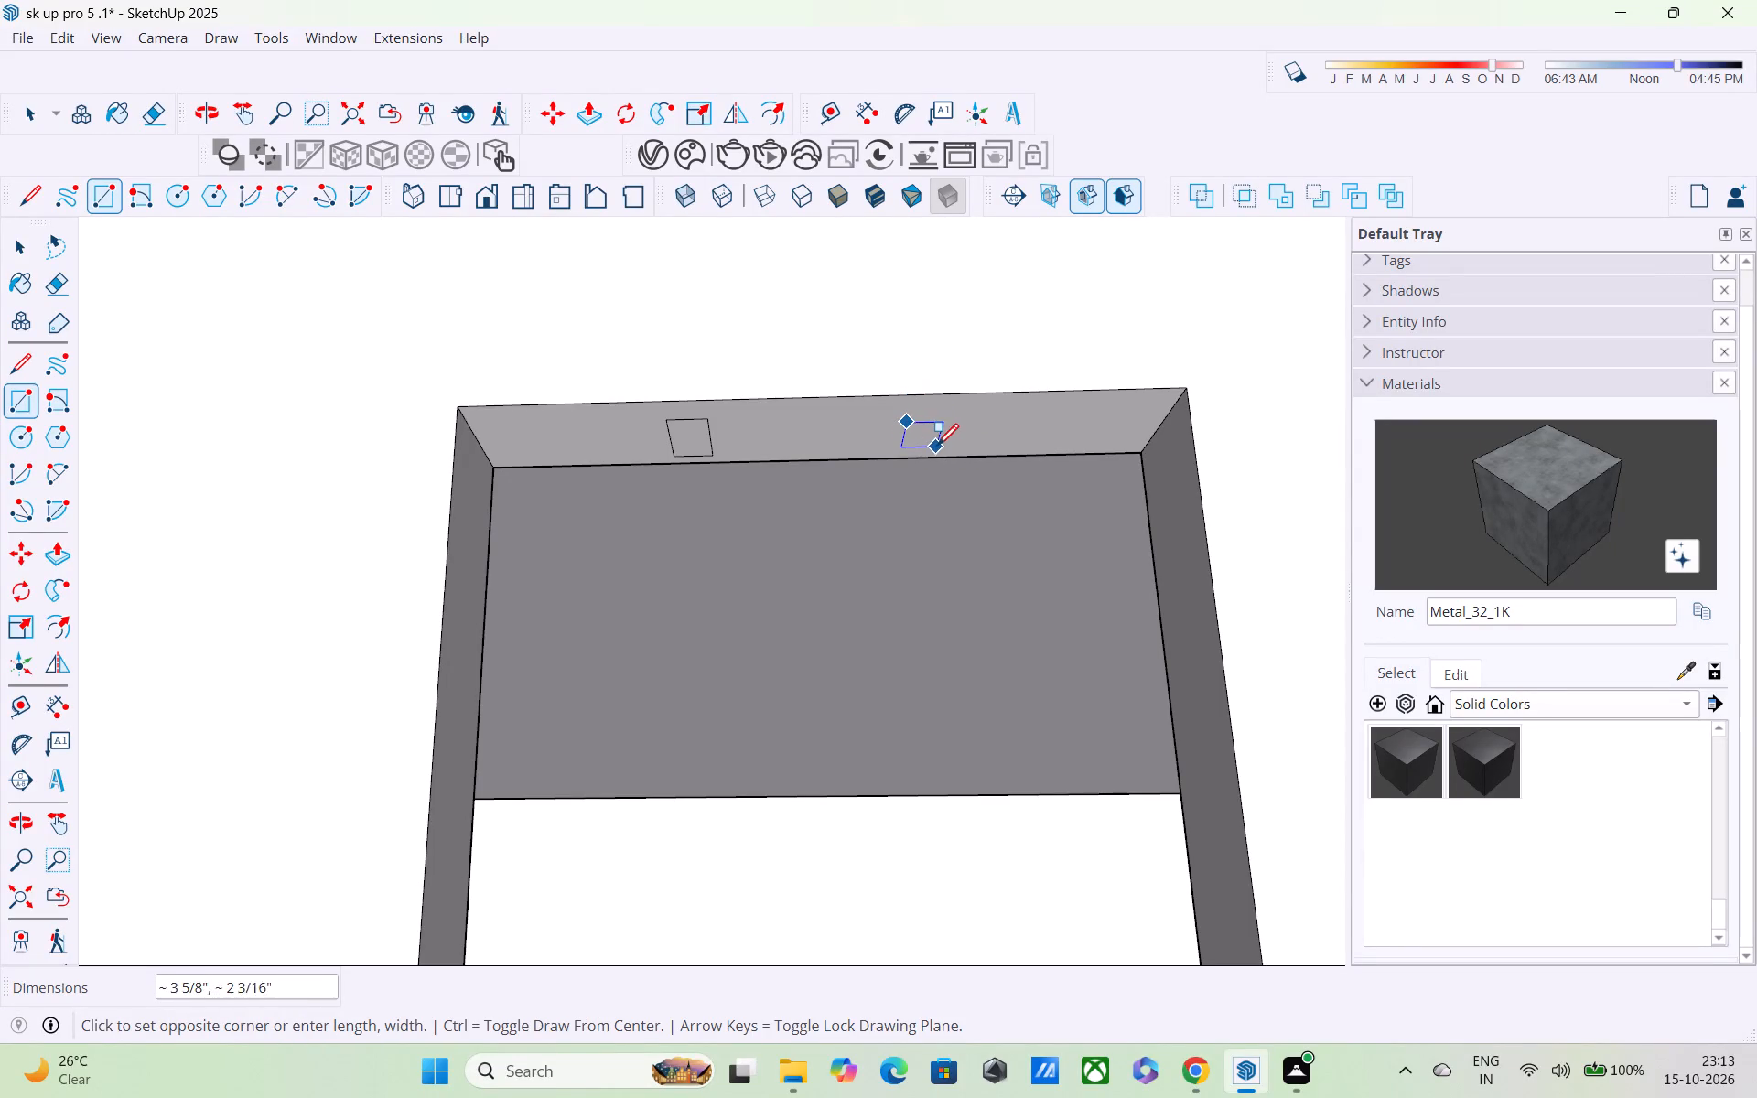
left_click(953, 447)
Extrude the first small rectangle about 5' 5 3/8" down to the sill as a vertical window bar.
scroll(925, 465, "down", 2)
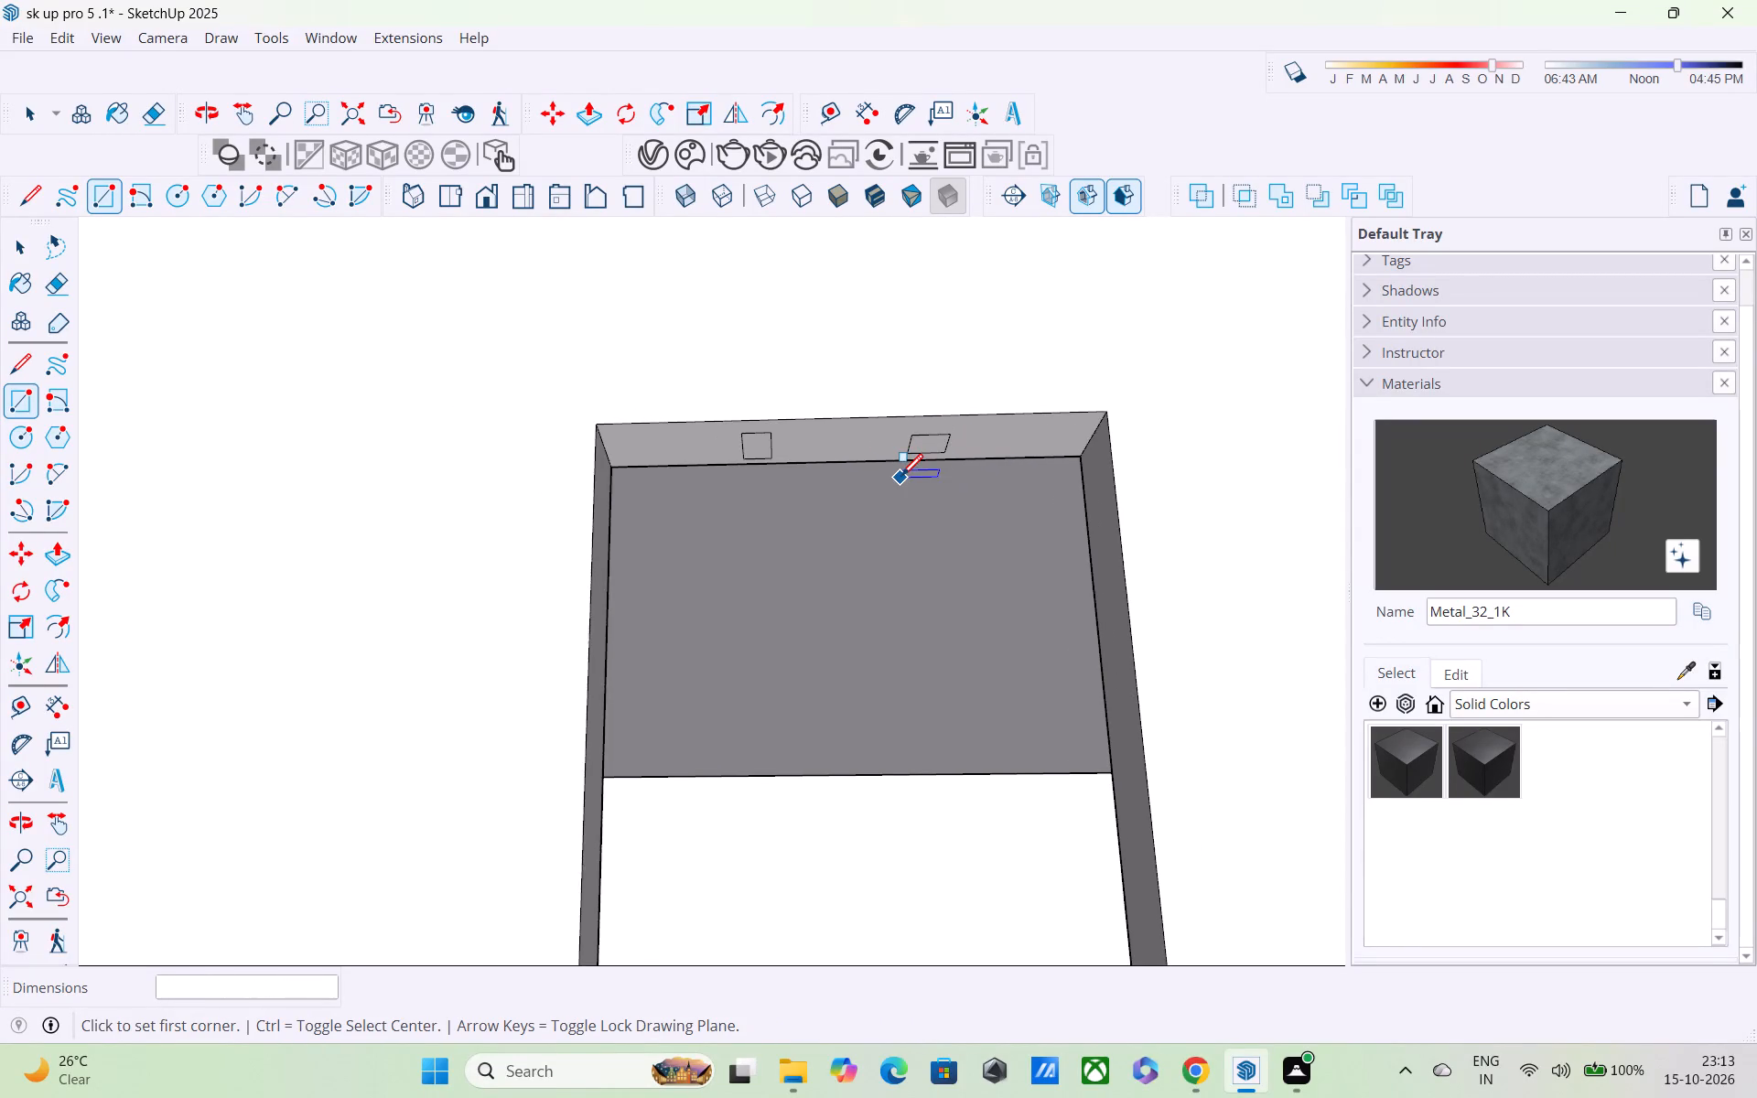
scroll(899, 479, "down", 1)
key("p")
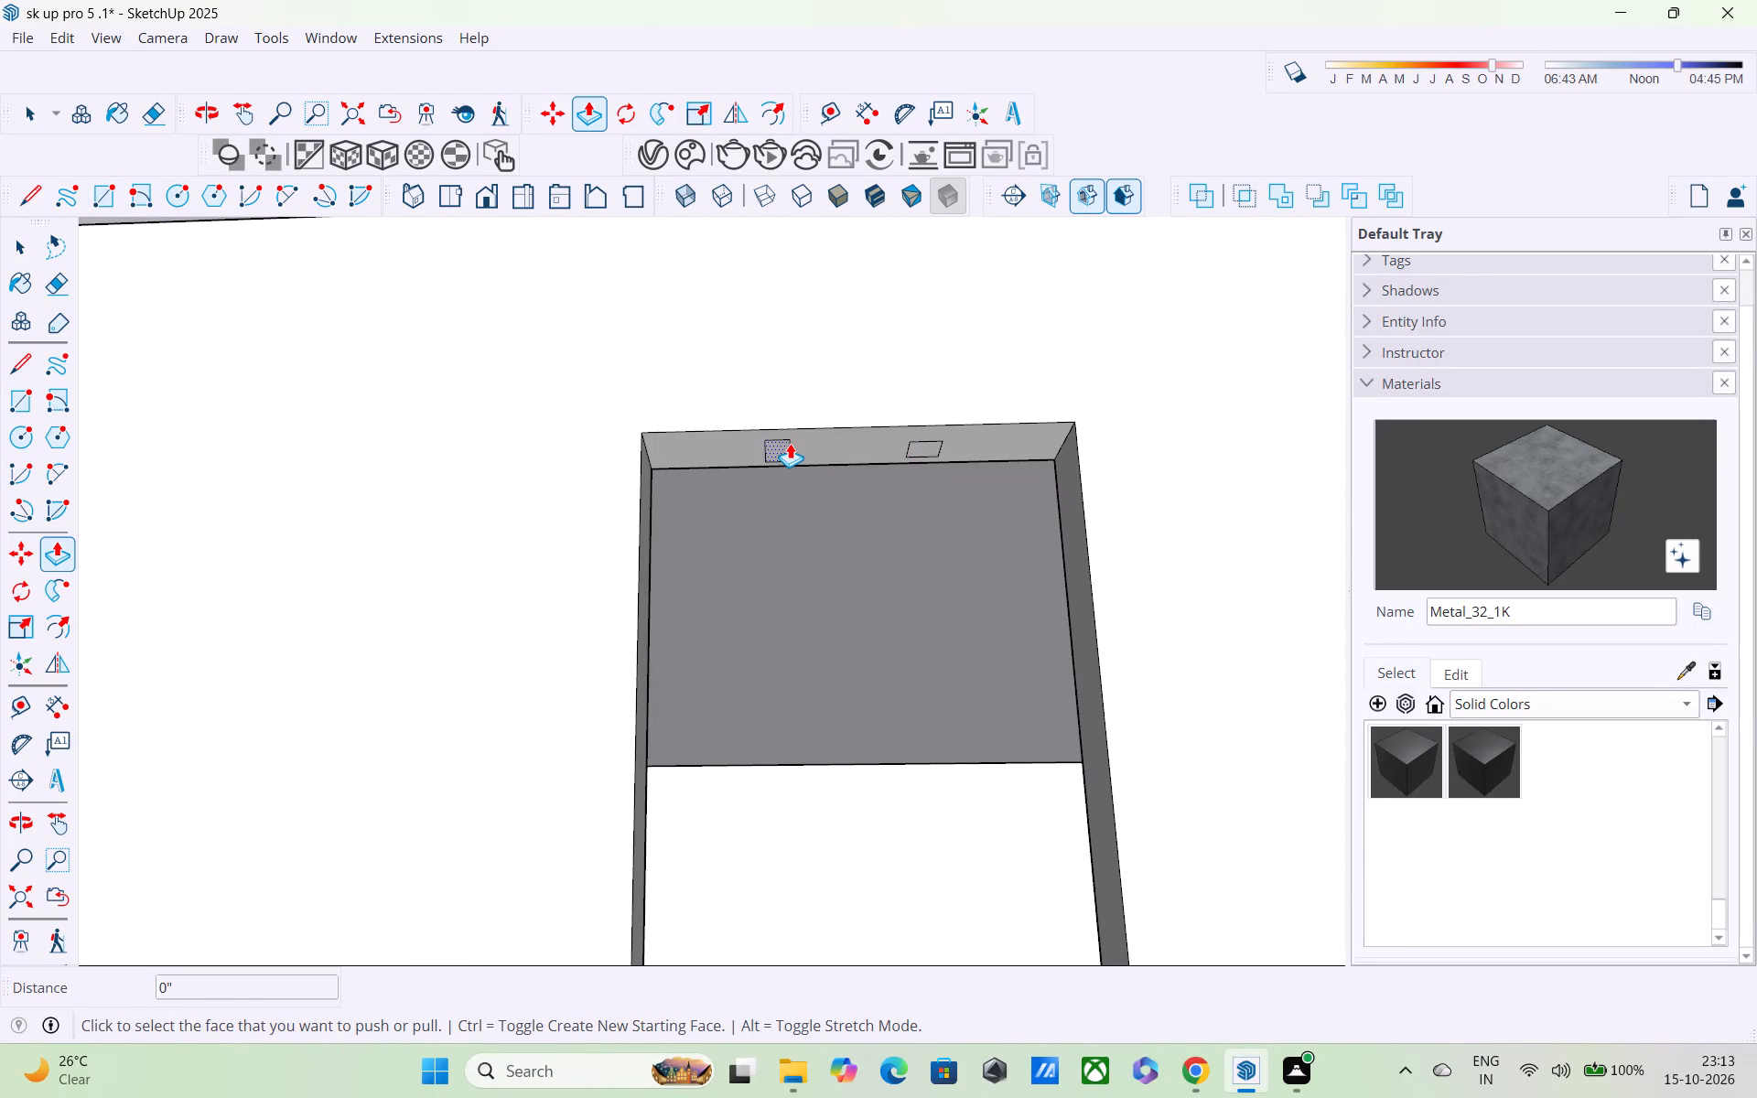
left_click(790, 443)
scroll(800, 507, "down", 4)
middle_click_drag(800, 522, 805, 443, "shift")
scroll(806, 442, "up", 1, "shift")
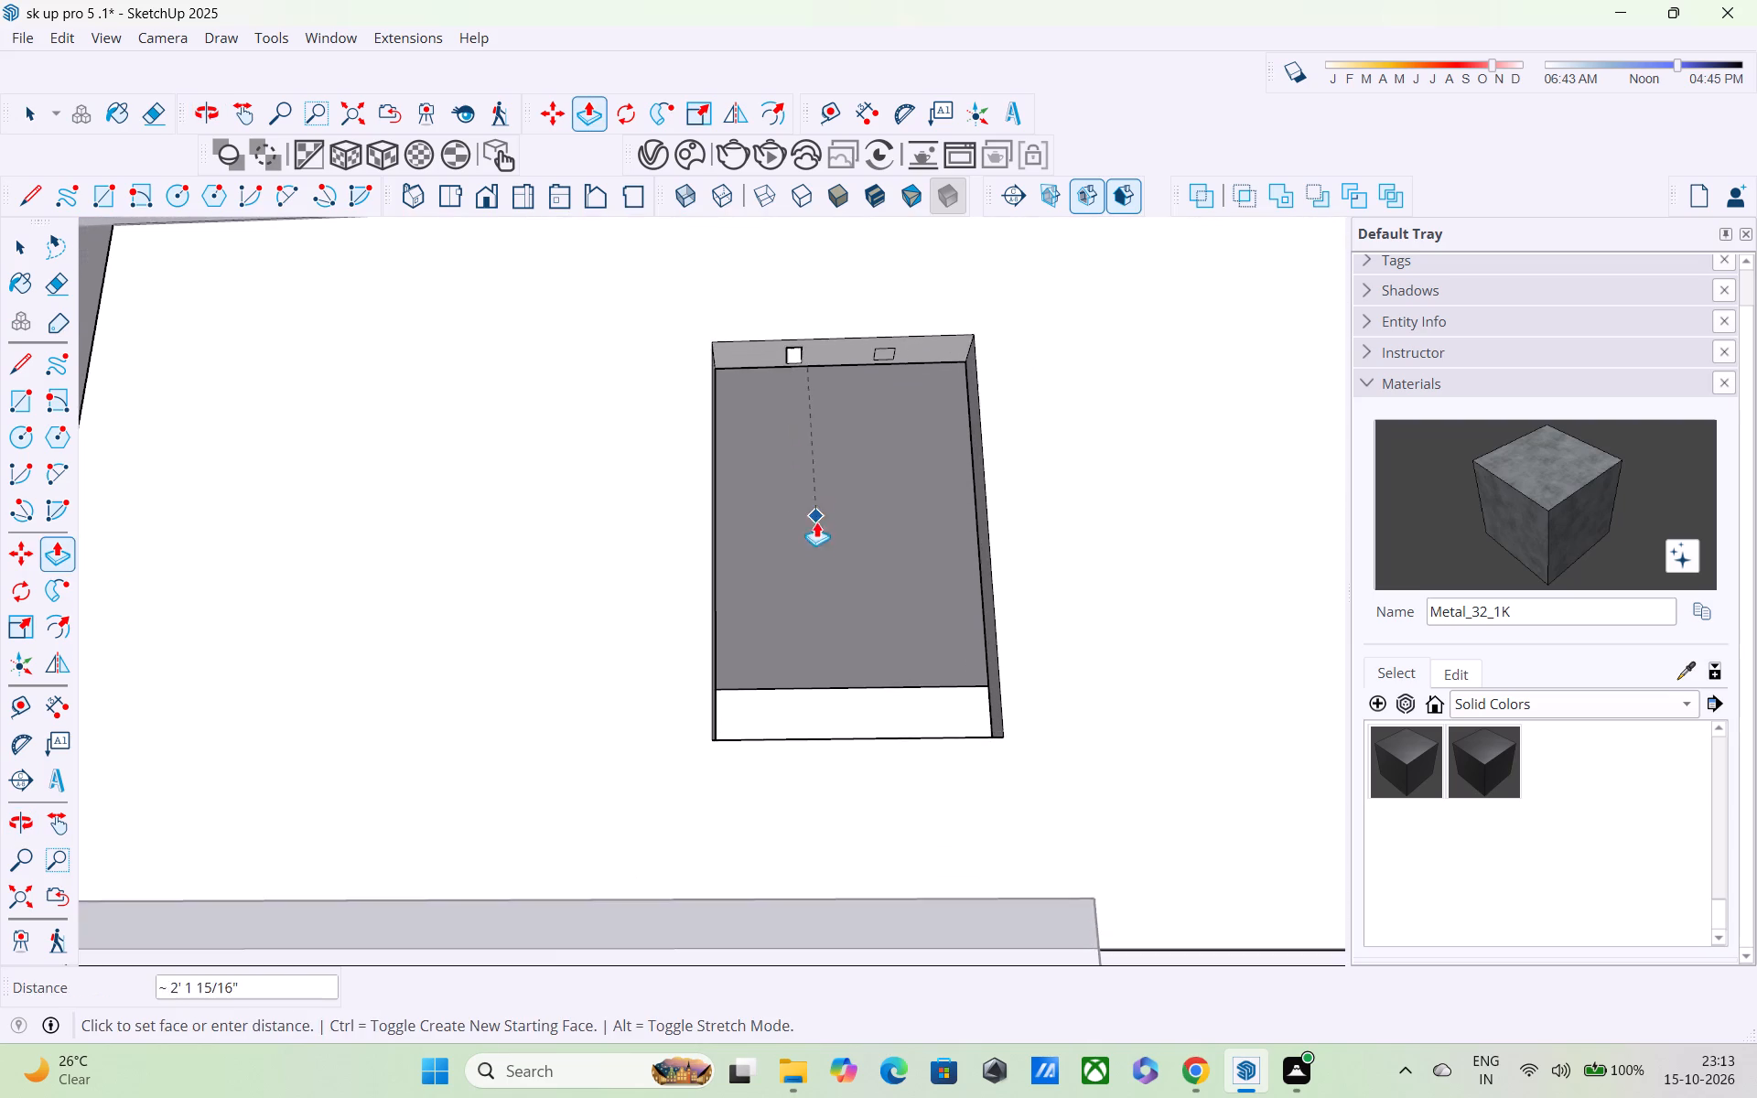
scroll(816, 548, "down", 1)
middle_click_drag(816, 564, 827, 407)
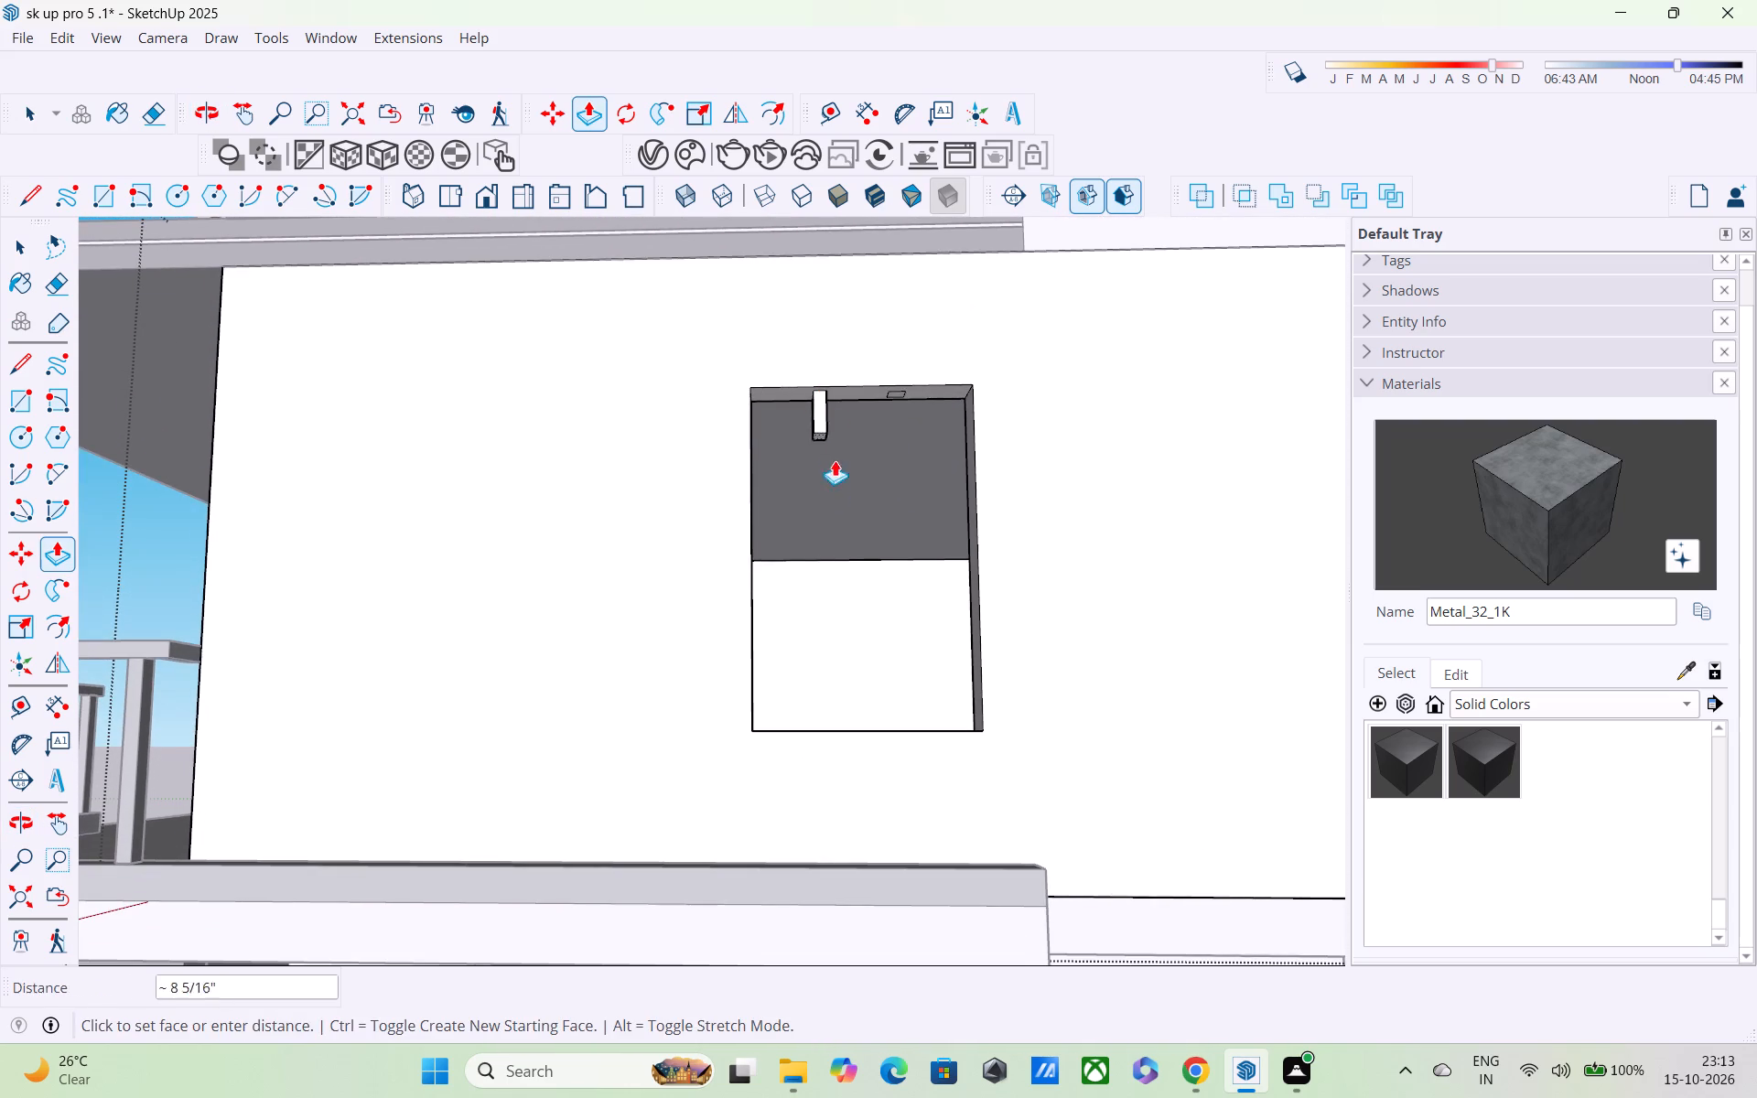
middle_click_drag(840, 580, 844, 643)
middle_click_drag(844, 643, 858, 283, "shift")
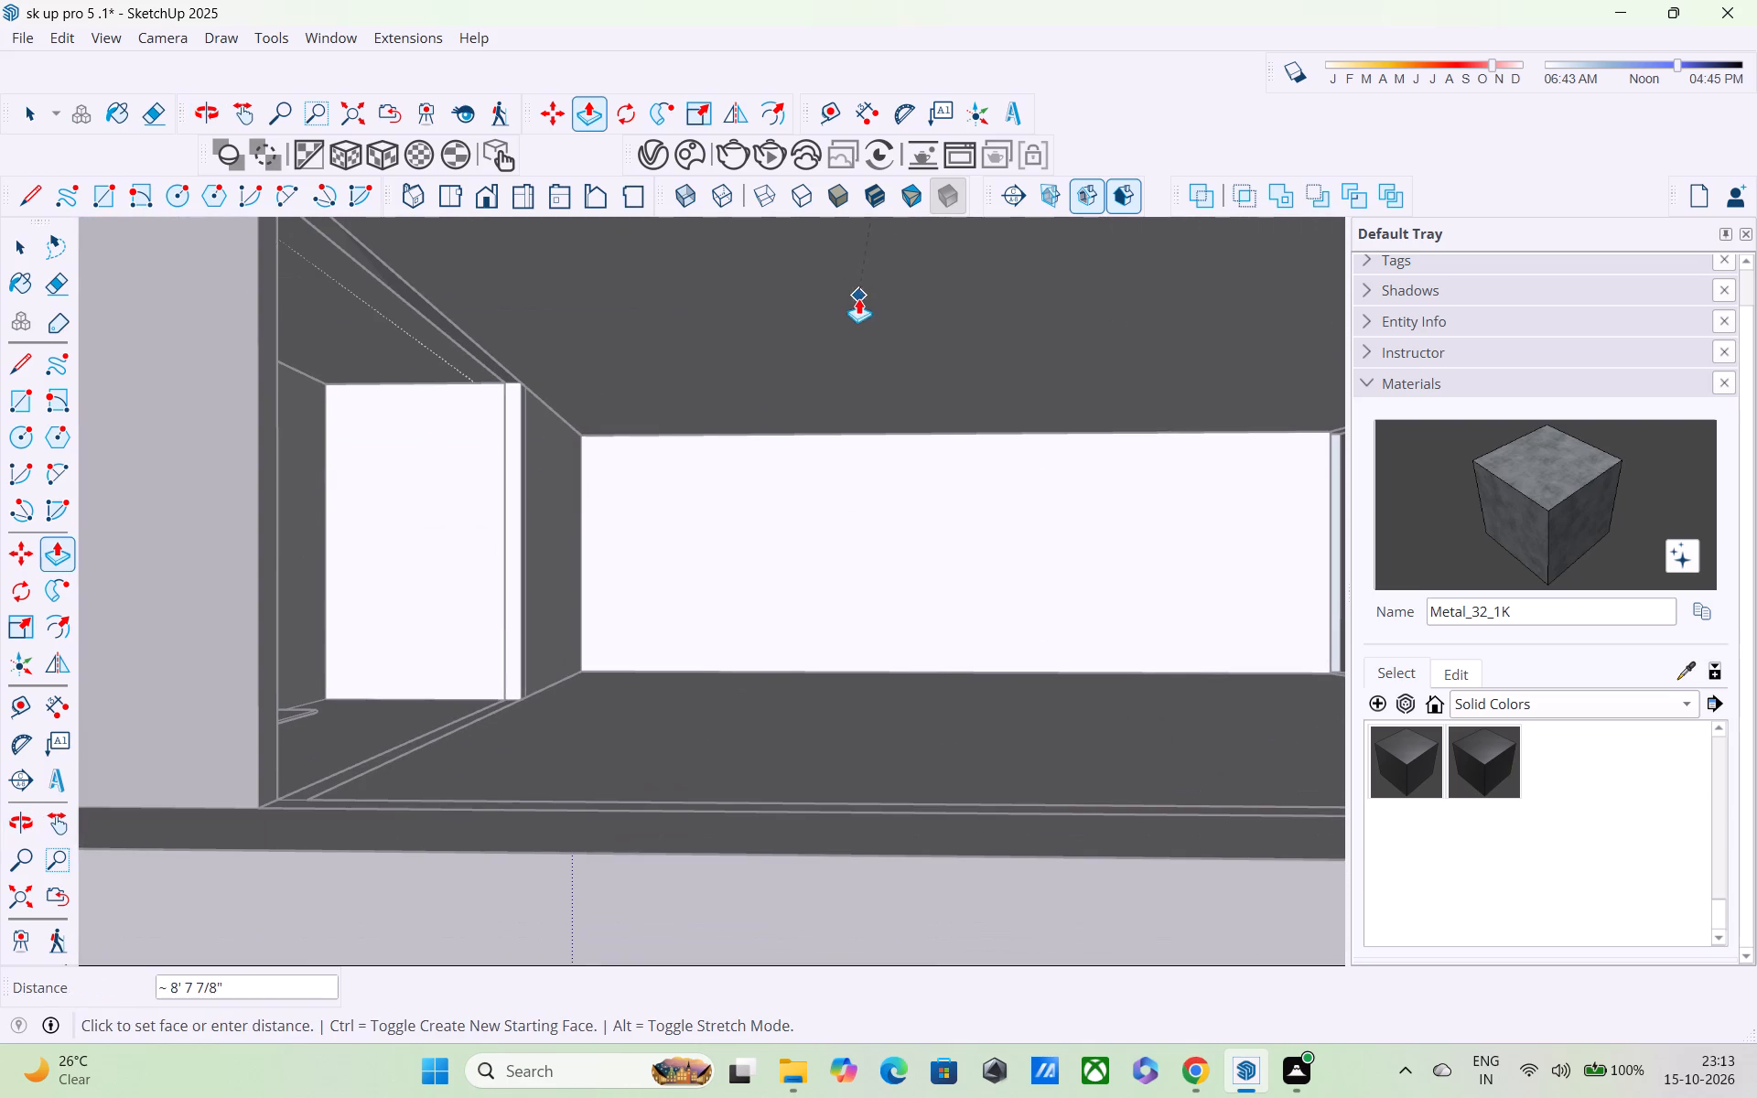
middle_click_drag(880, 249, 833, 768, "shift")
middle_click_drag(839, 481, 841, 650)
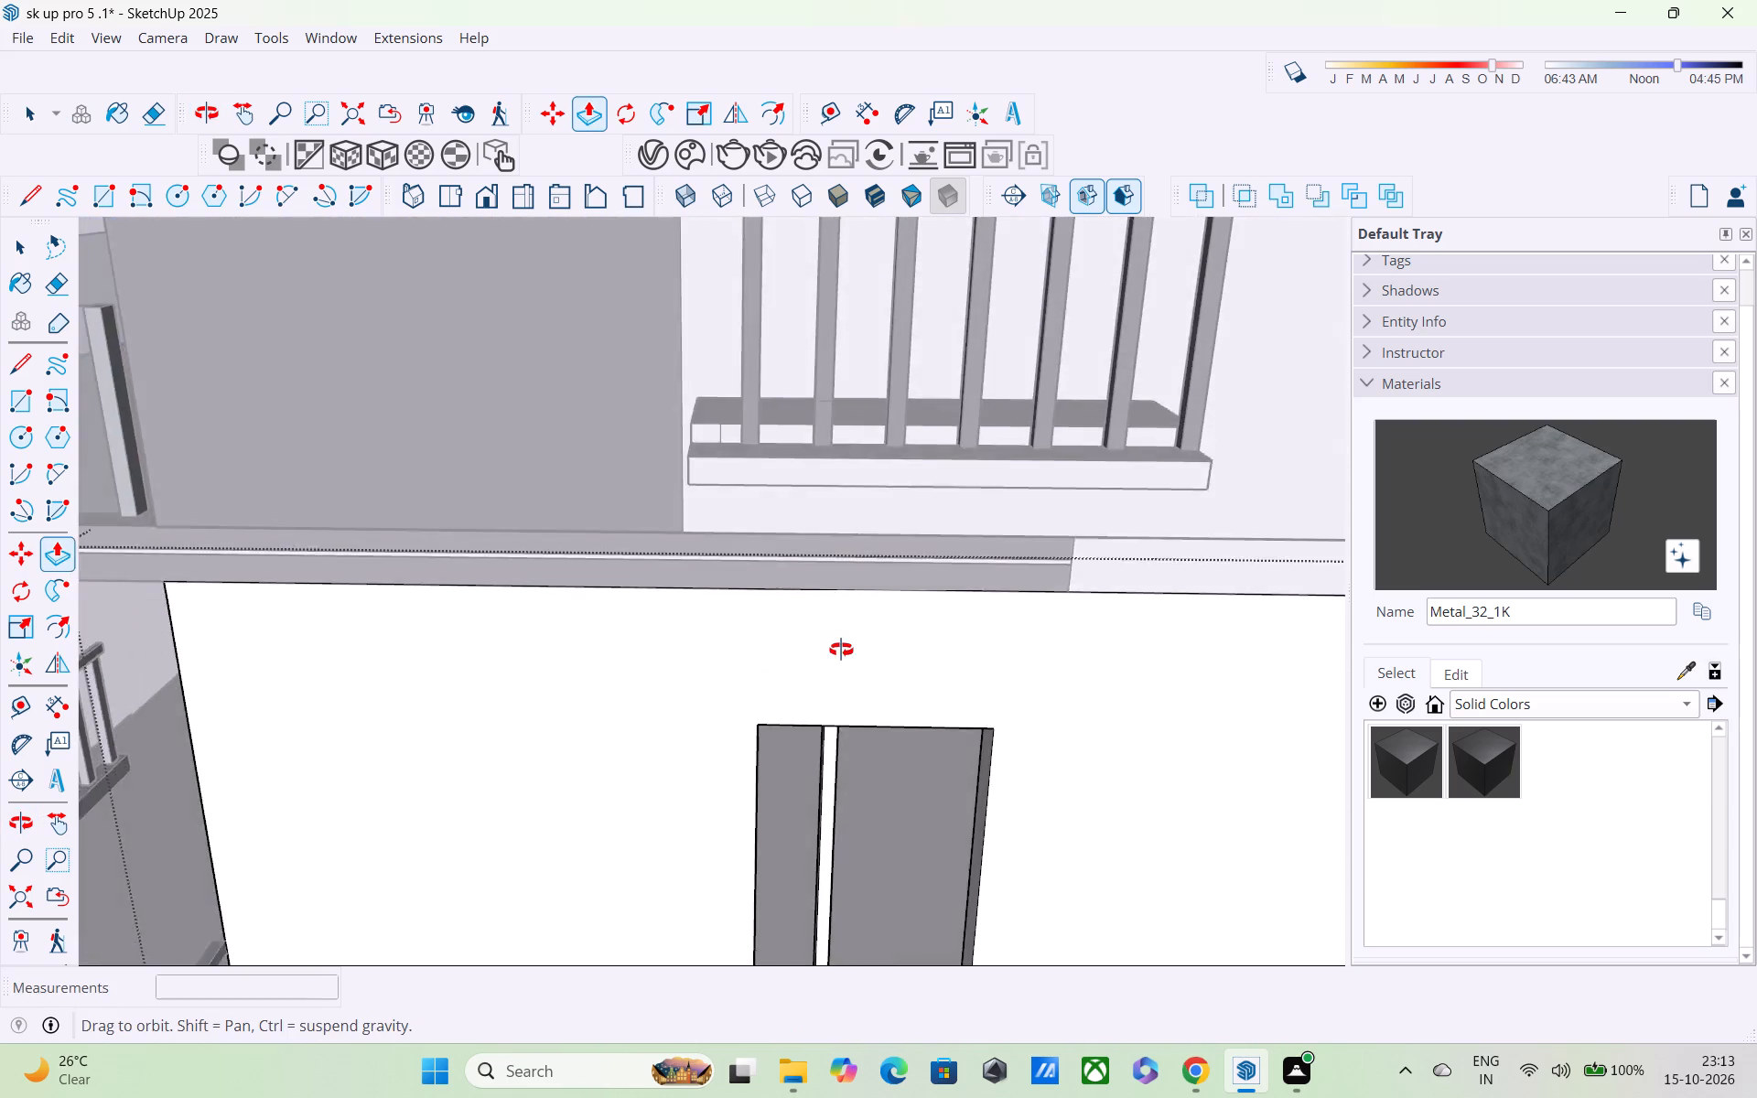
middle_click_drag(841, 650, 841, 572)
scroll(840, 683, "up", 3)
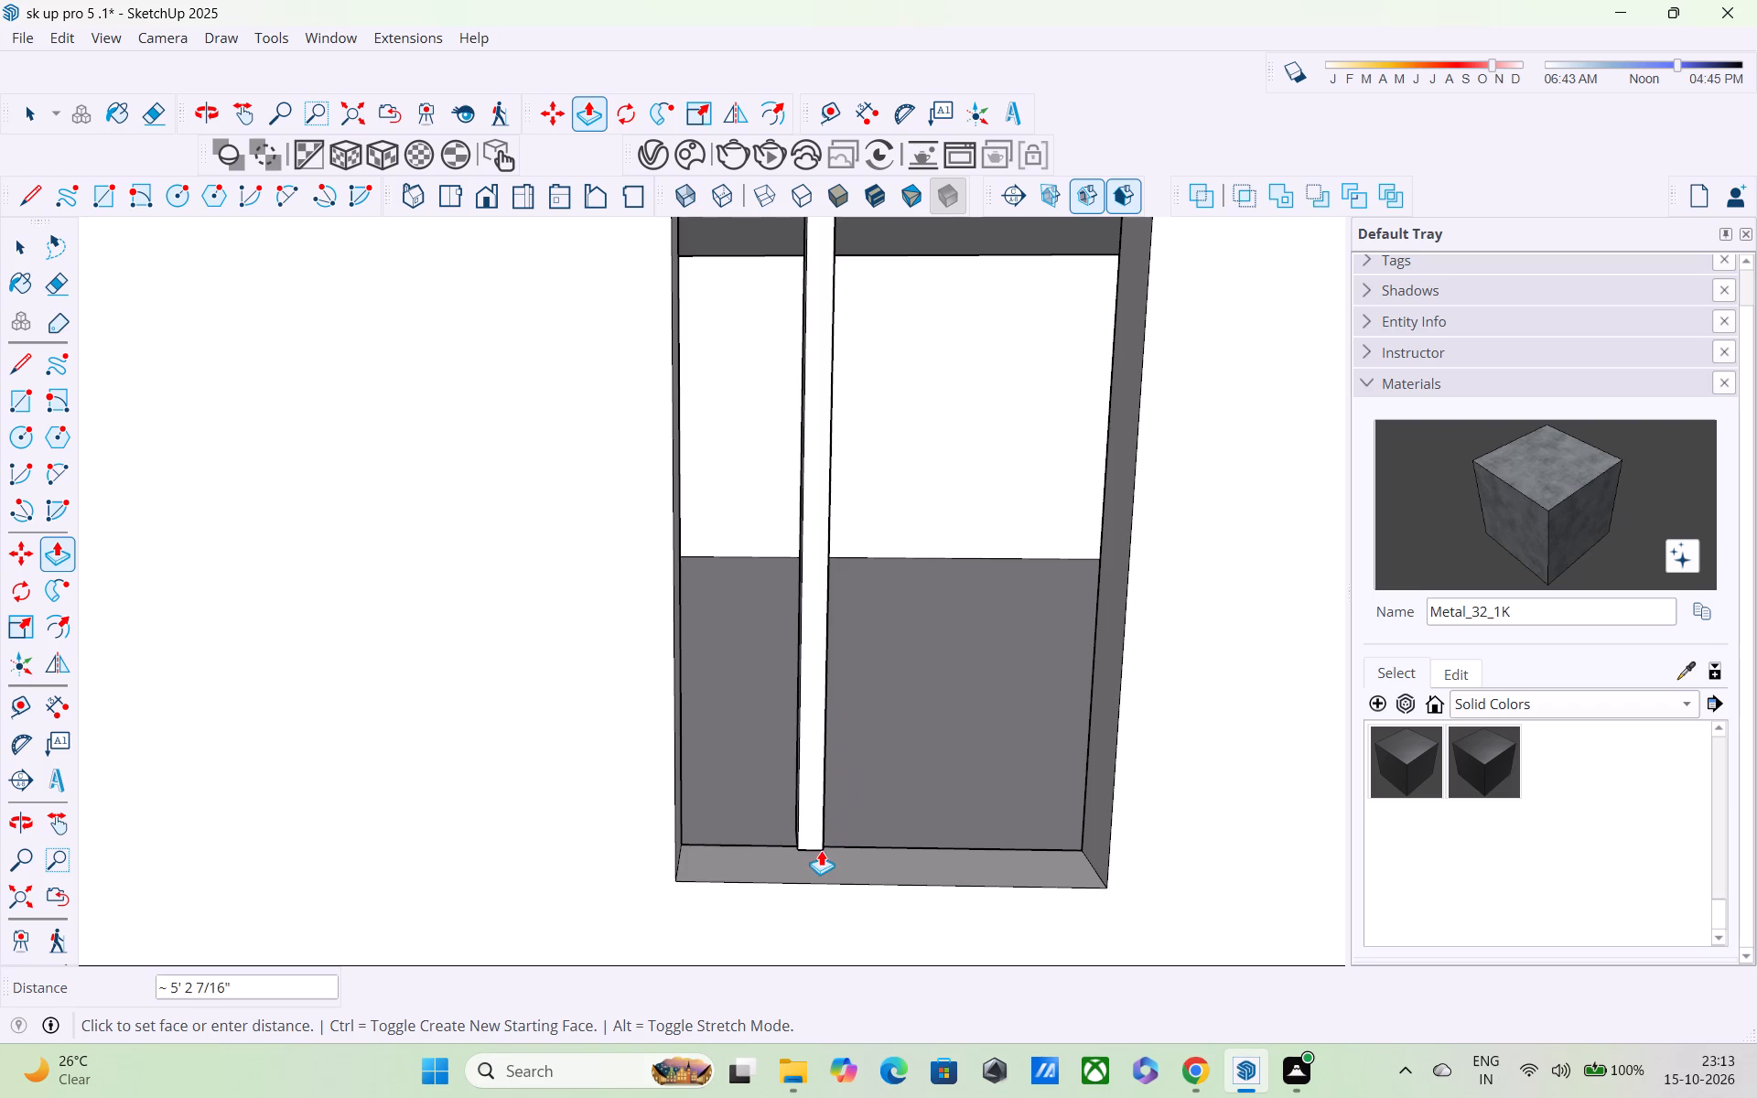
left_click(820, 876)
Extrude the second small rectangle down about 6' 1" as another vertical bar spanning the full height of the window opening.
middle_click_drag(975, 625, 972, 612)
middle_click_drag(968, 587, 958, 760, "shift")
middle_click_drag(956, 717, 955, 666)
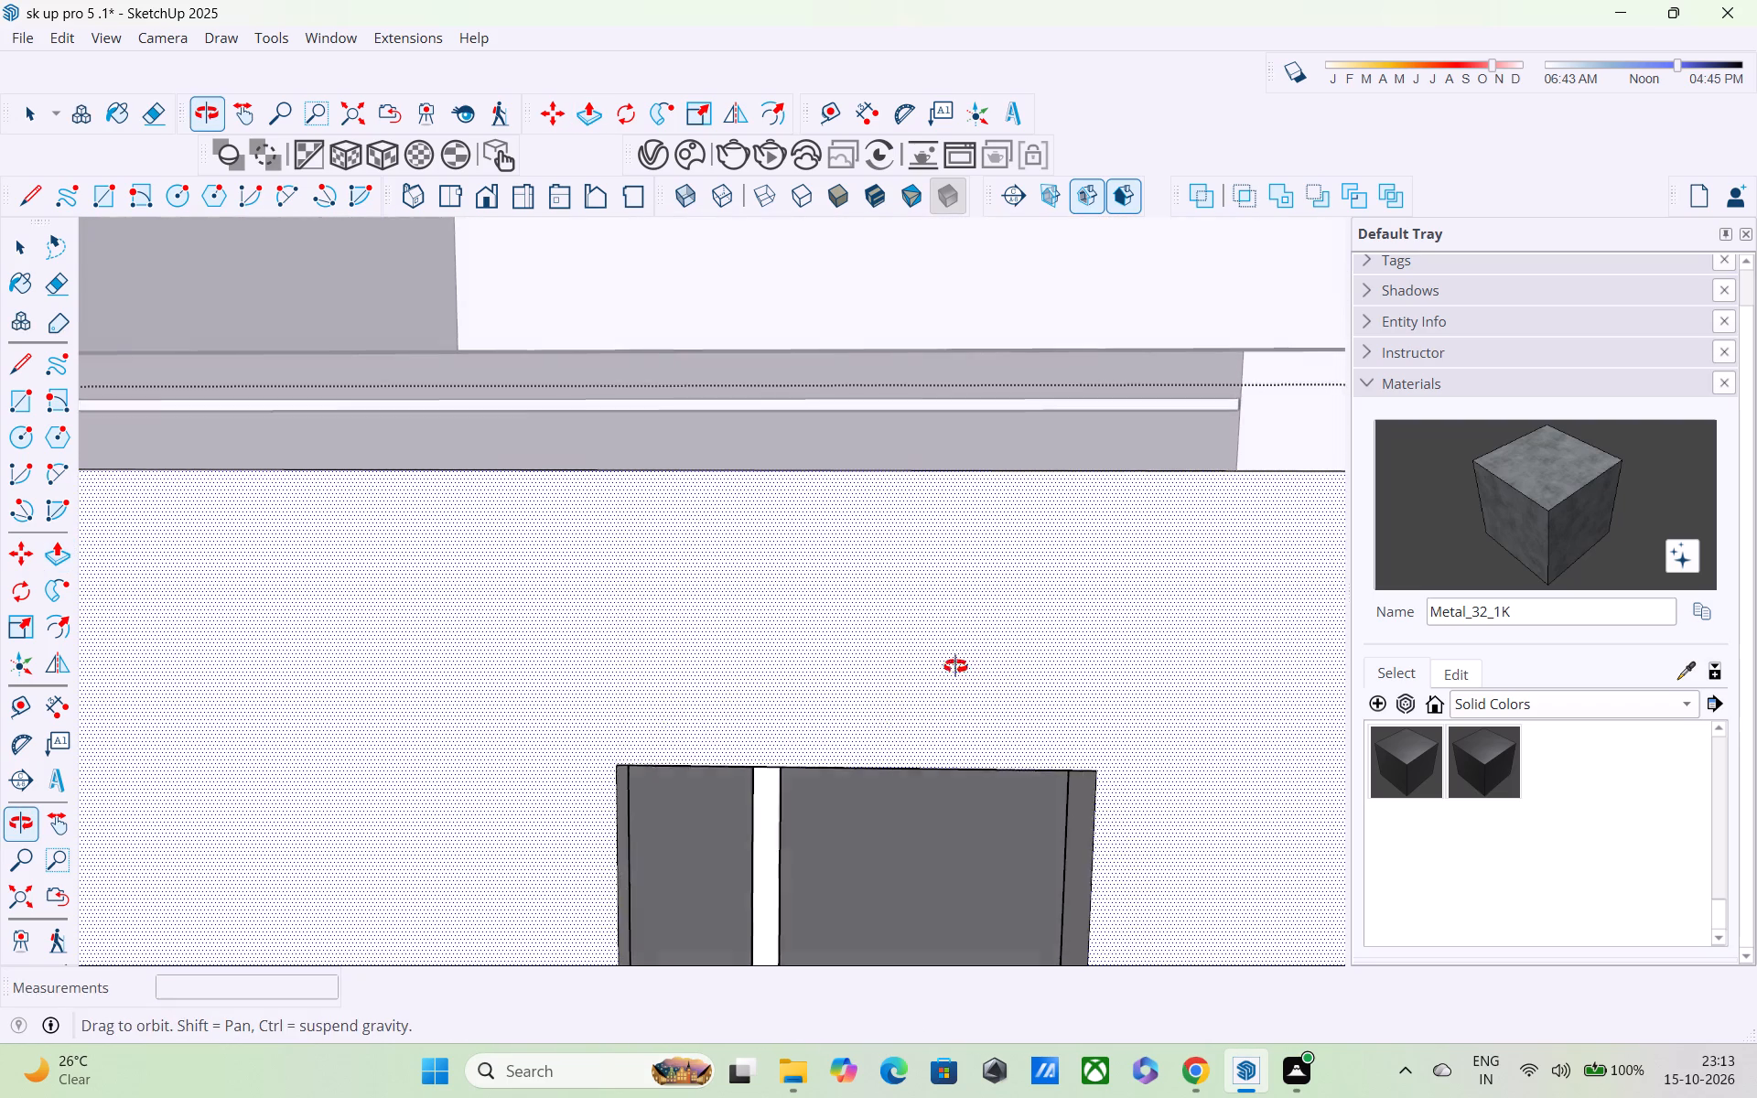
middle_click_drag(955, 666, 954, 482)
middle_click_drag(952, 717, 952, 501, "shift")
scroll(938, 607, "up", 2)
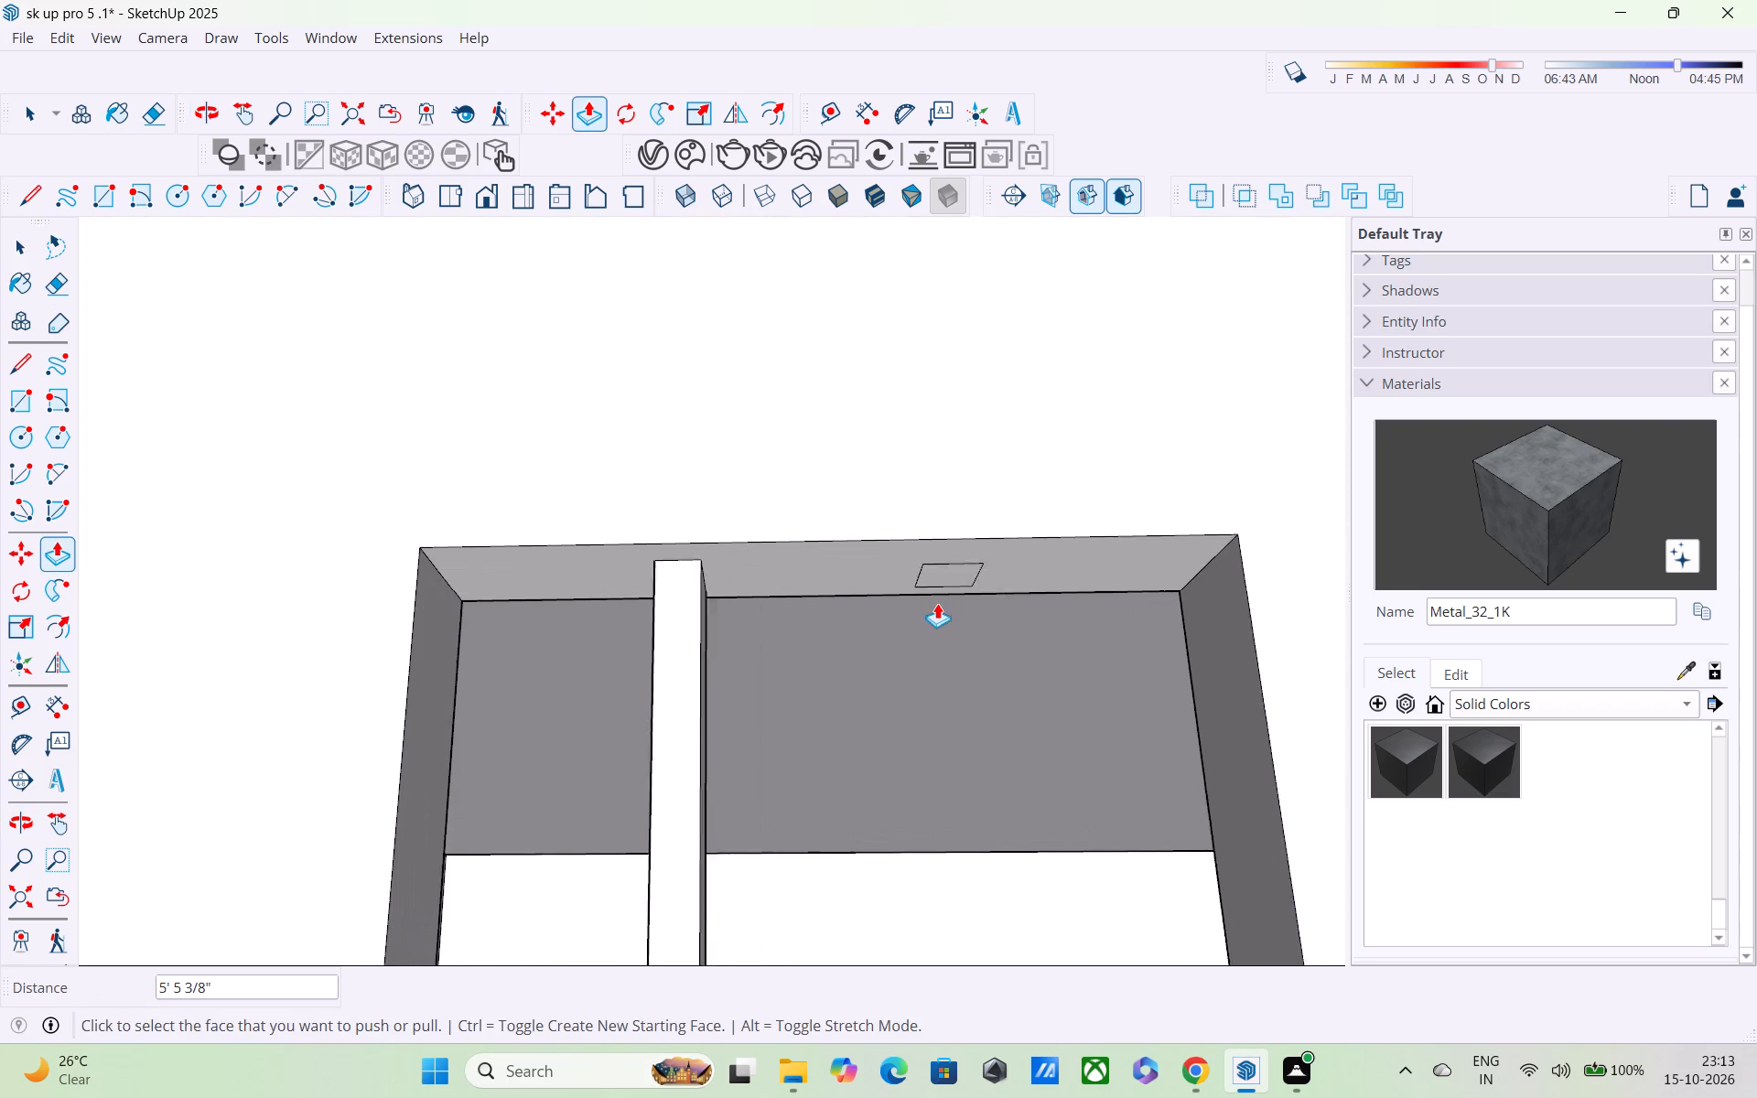
scroll(937, 603, "up", 1)
left_click(940, 570)
left_click(949, 563)
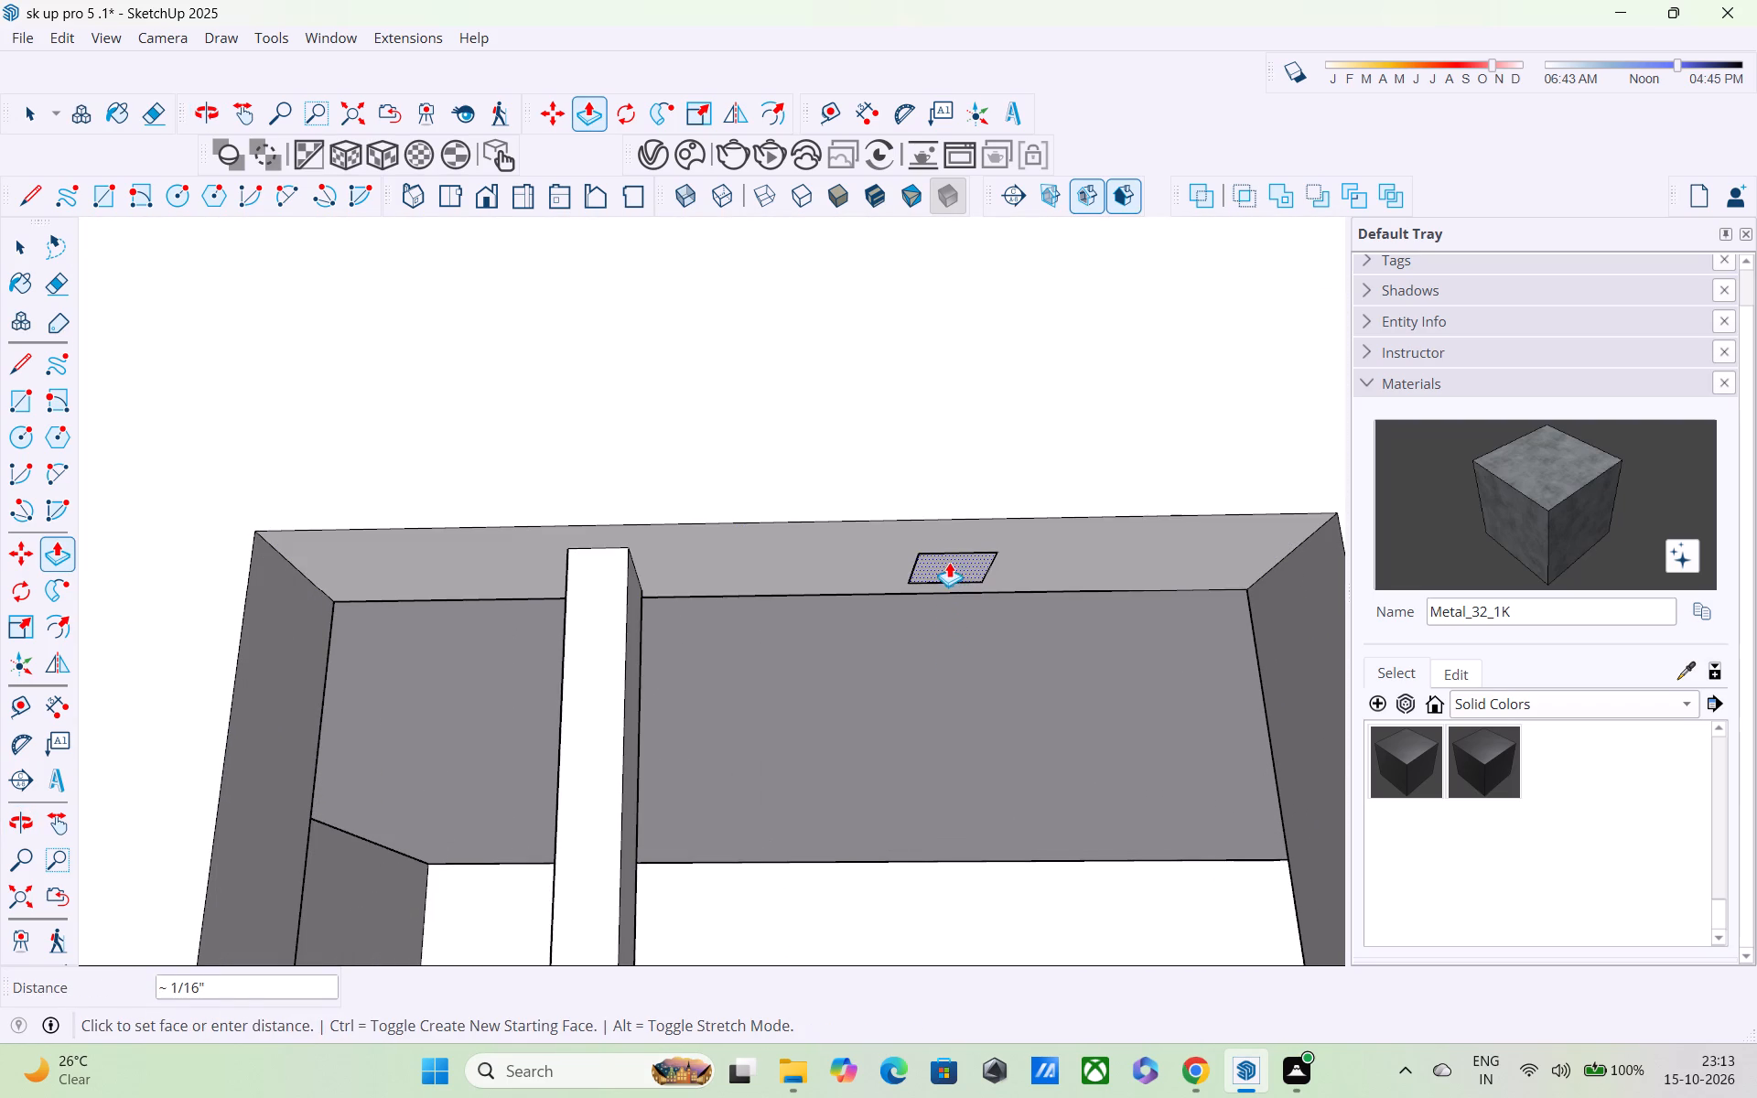
scroll(949, 651, "down", 1)
middle_click_drag(943, 664, 943, 406, "shift")
scroll(943, 406, "down", 10, "shift")
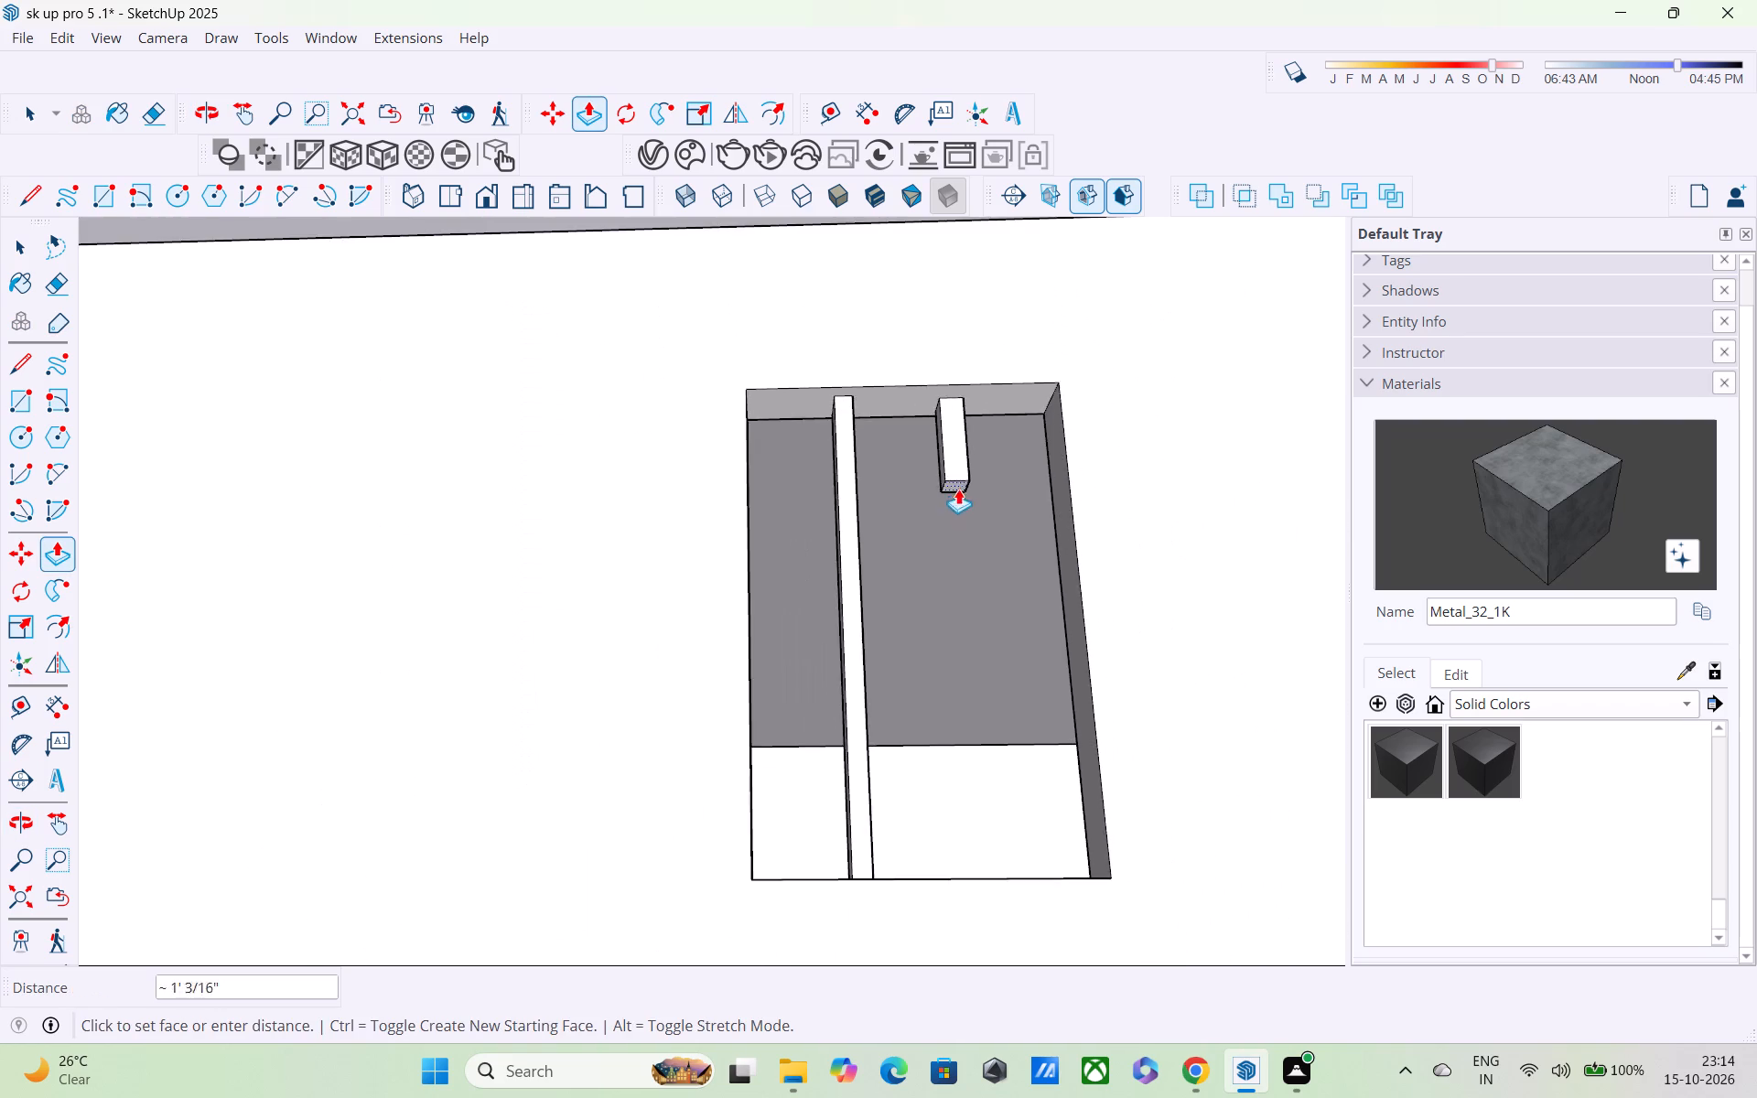
scroll(958, 489, "down", 8, "shift")
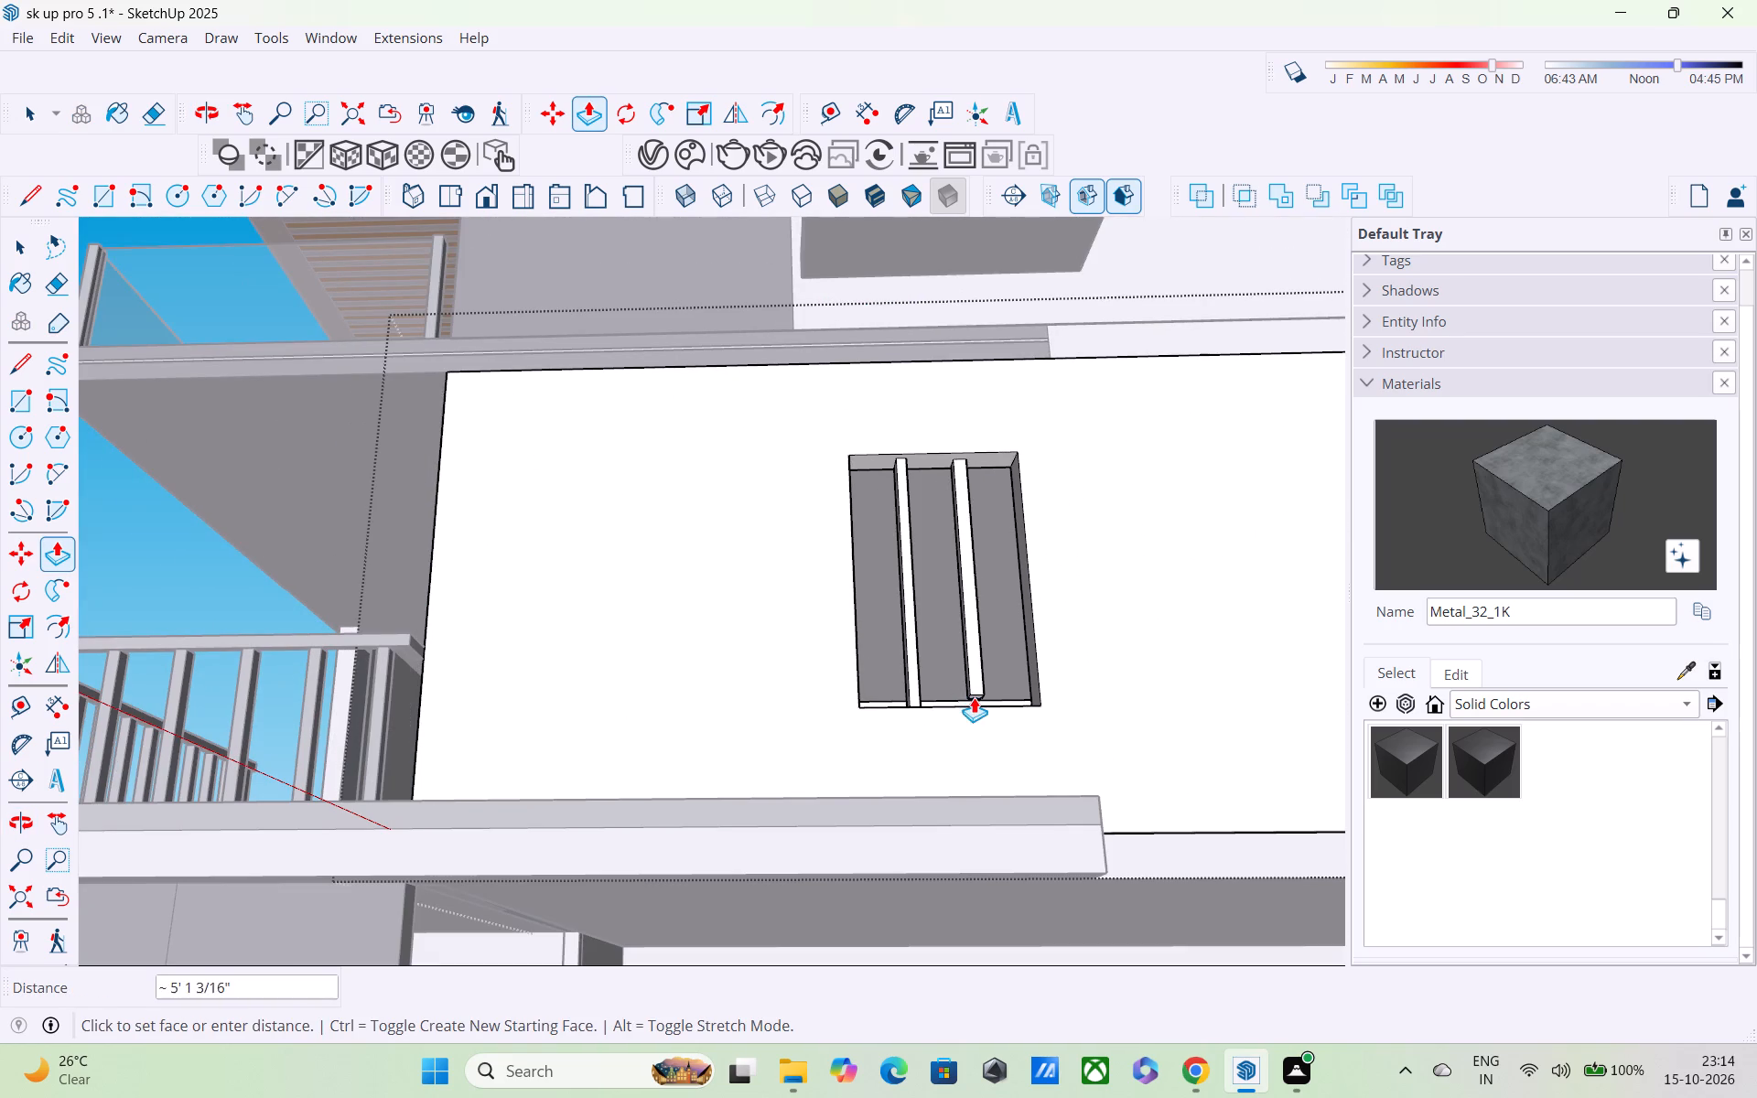
middle_click_drag(975, 701, 975, 740)
middle_click_drag(973, 729, 966, 811)
scroll(967, 816, "up", 4)
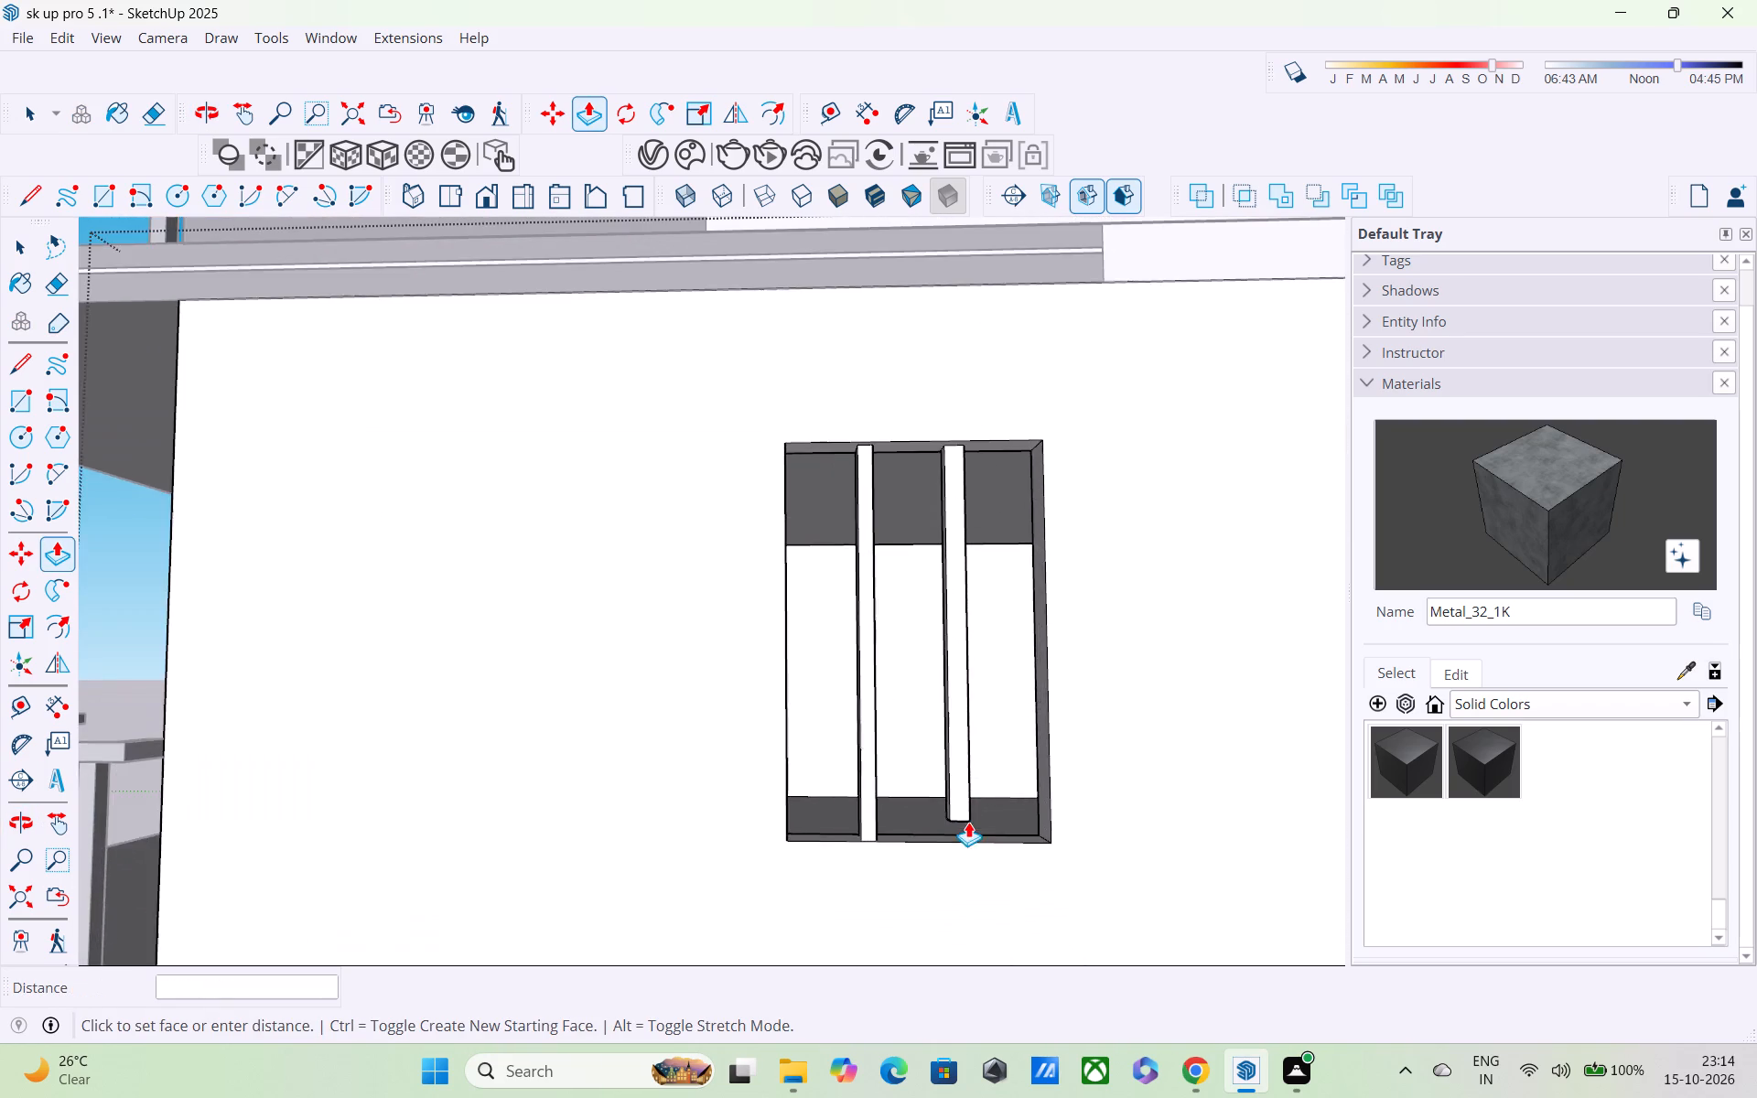
scroll(972, 838, "up", 5)
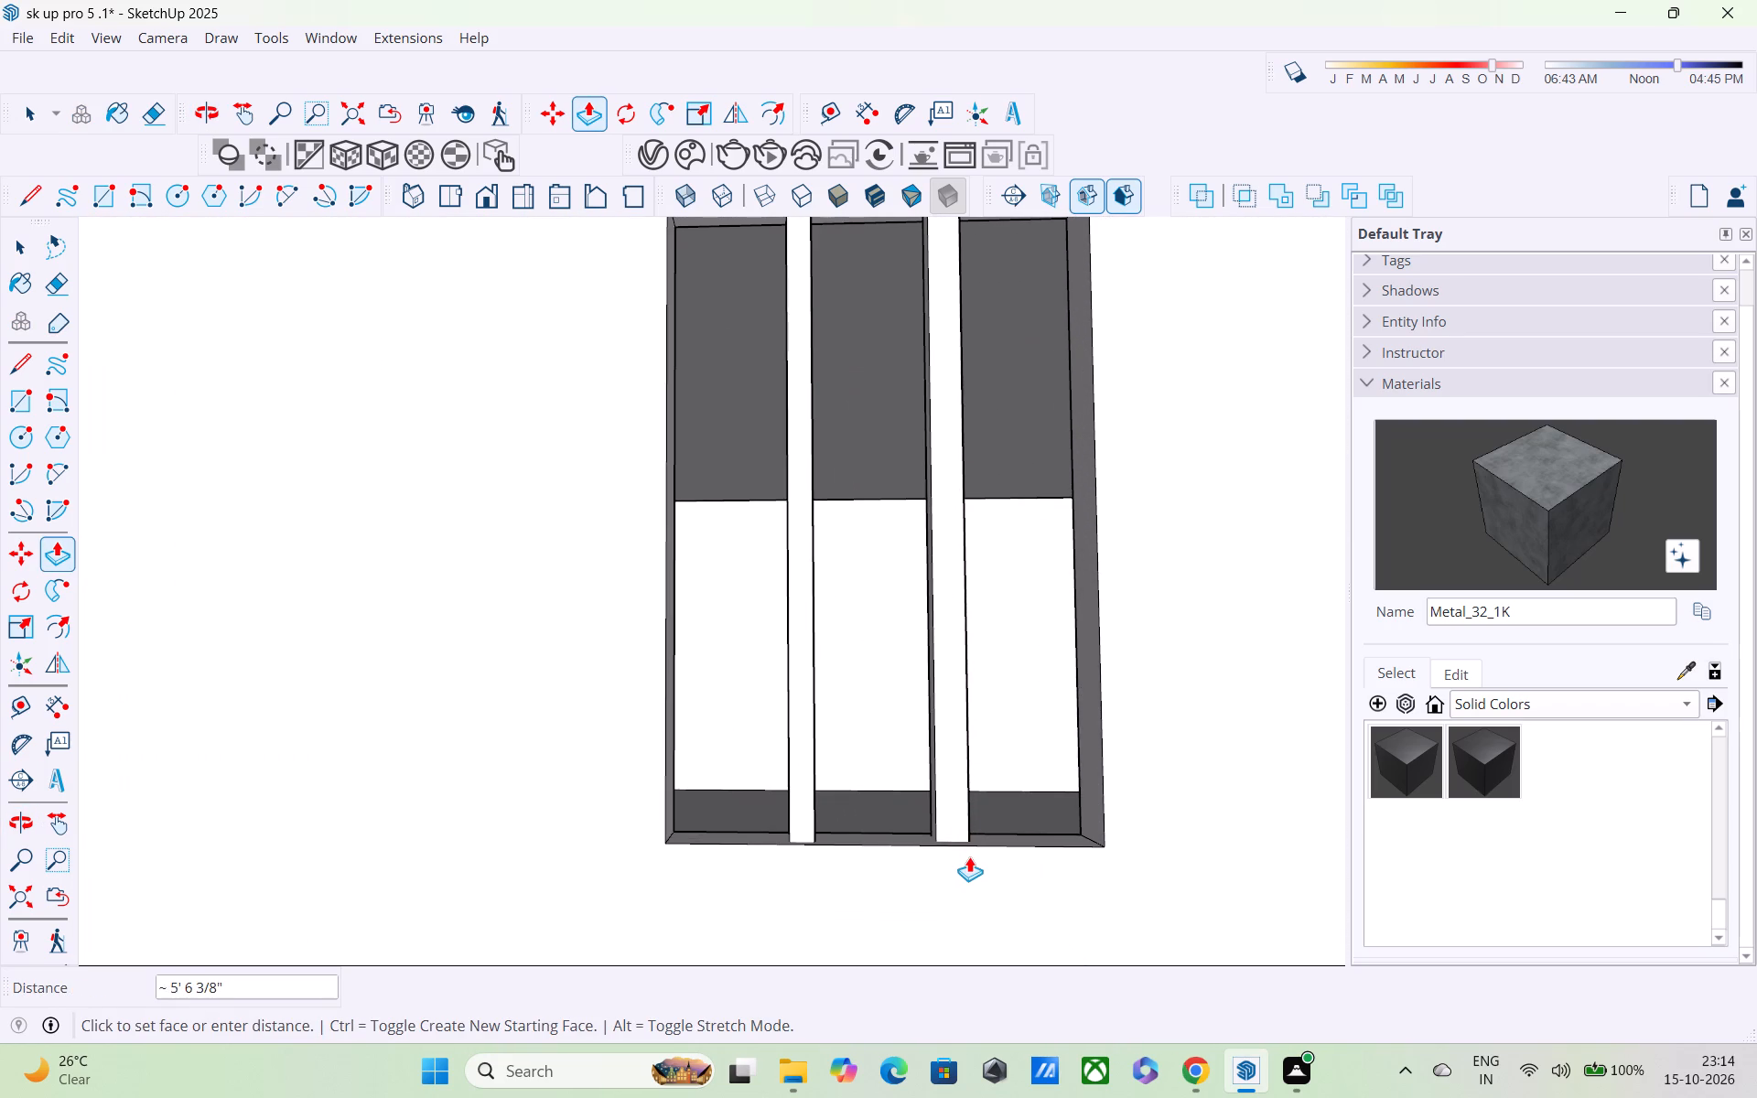
middle_click_drag(962, 845, 956, 902)
left_click(951, 915)
scroll(940, 741, "down", 7)
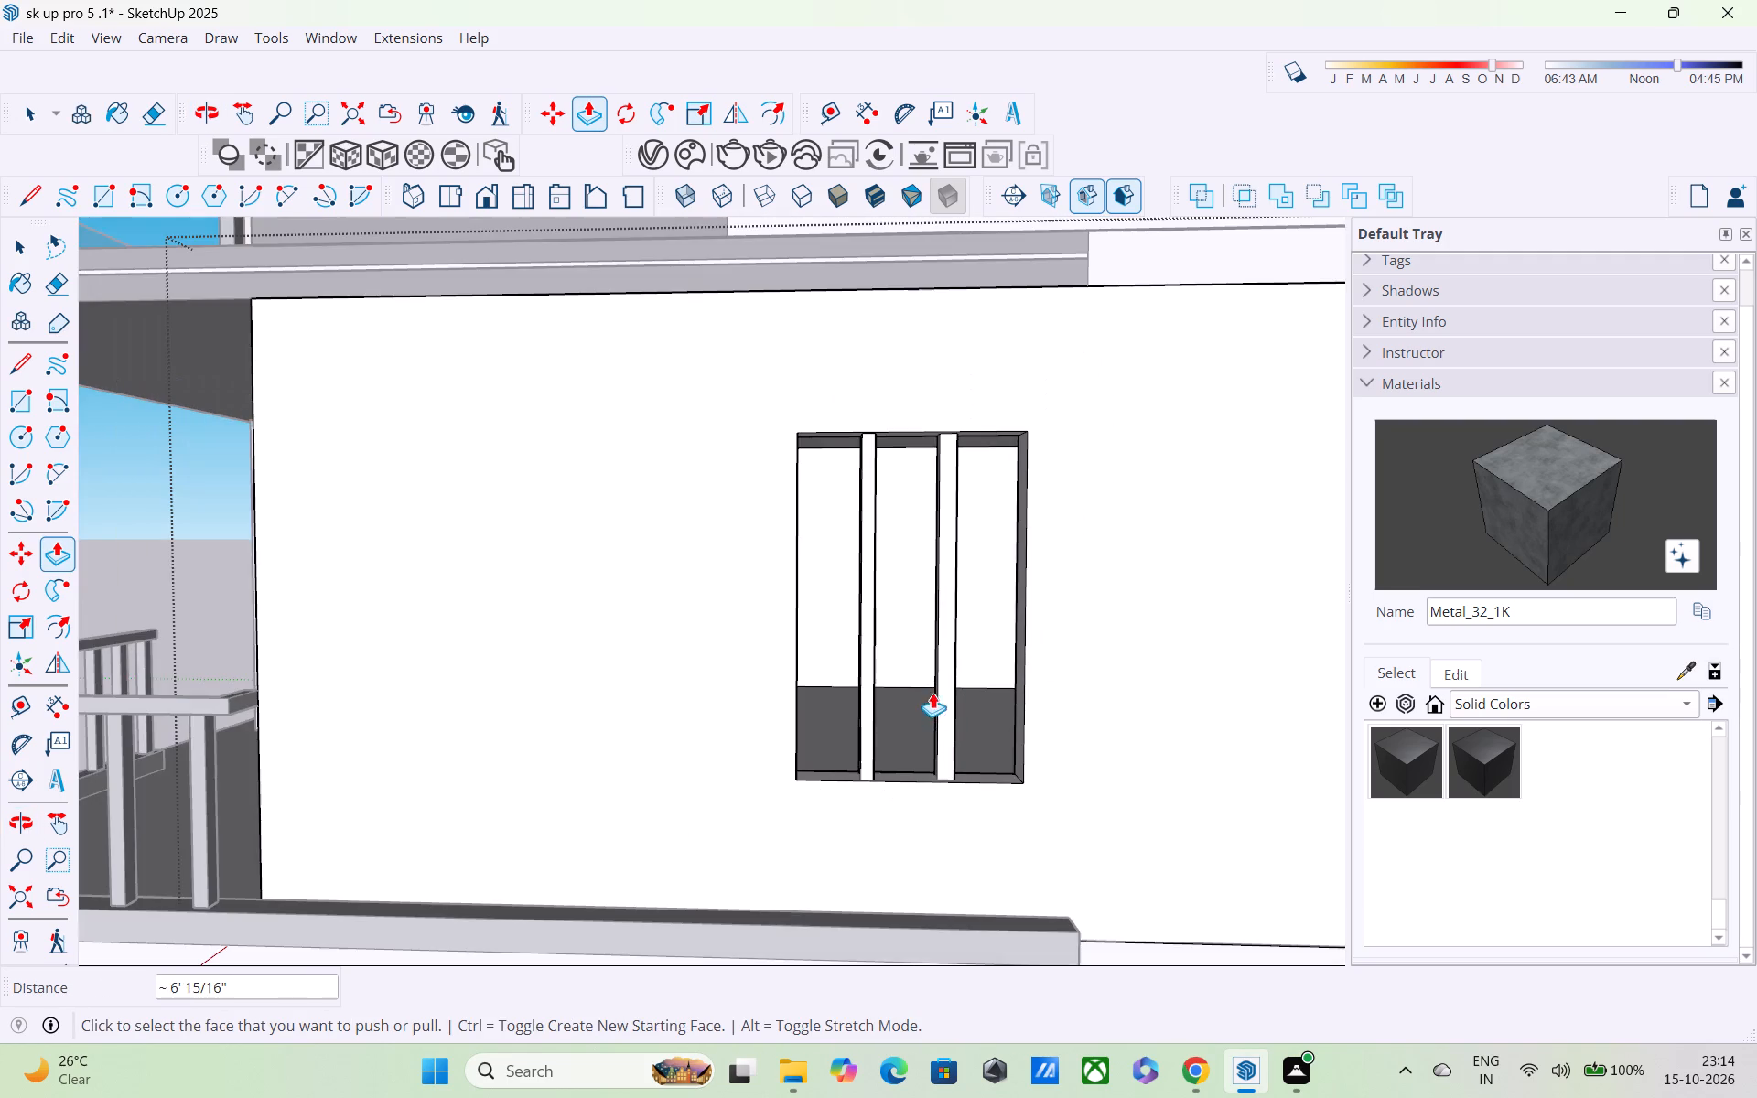
Examine the two vertical window bars and the inner faces of the opening from several angles.
key("space")
scroll(876, 484, "up", 4)
middle_click_drag(833, 444, 868, 434)
scroll(868, 434, "up", 2)
scroll(869, 434, "down", 4)
middle_click_drag(1040, 436, 903, 420)
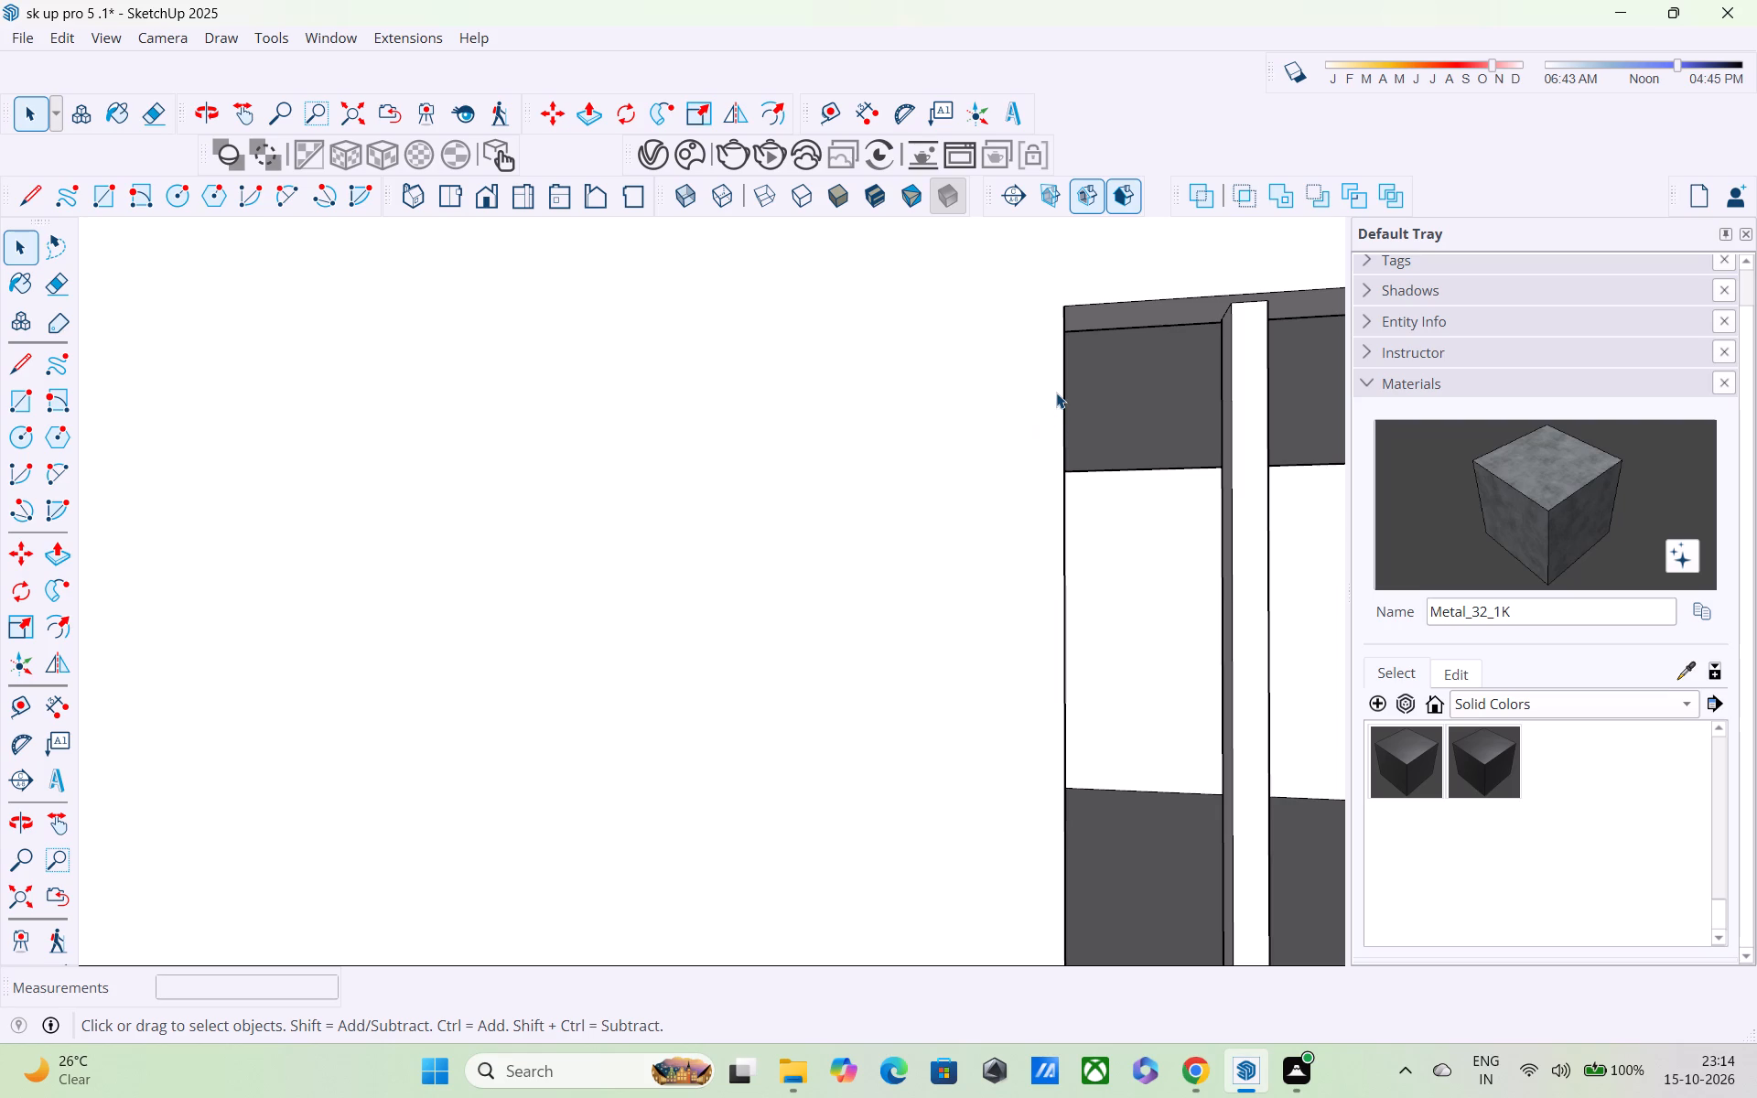
middle_click_drag(1051, 389, 927, 342, "shift")
scroll(948, 350, "up", 4)
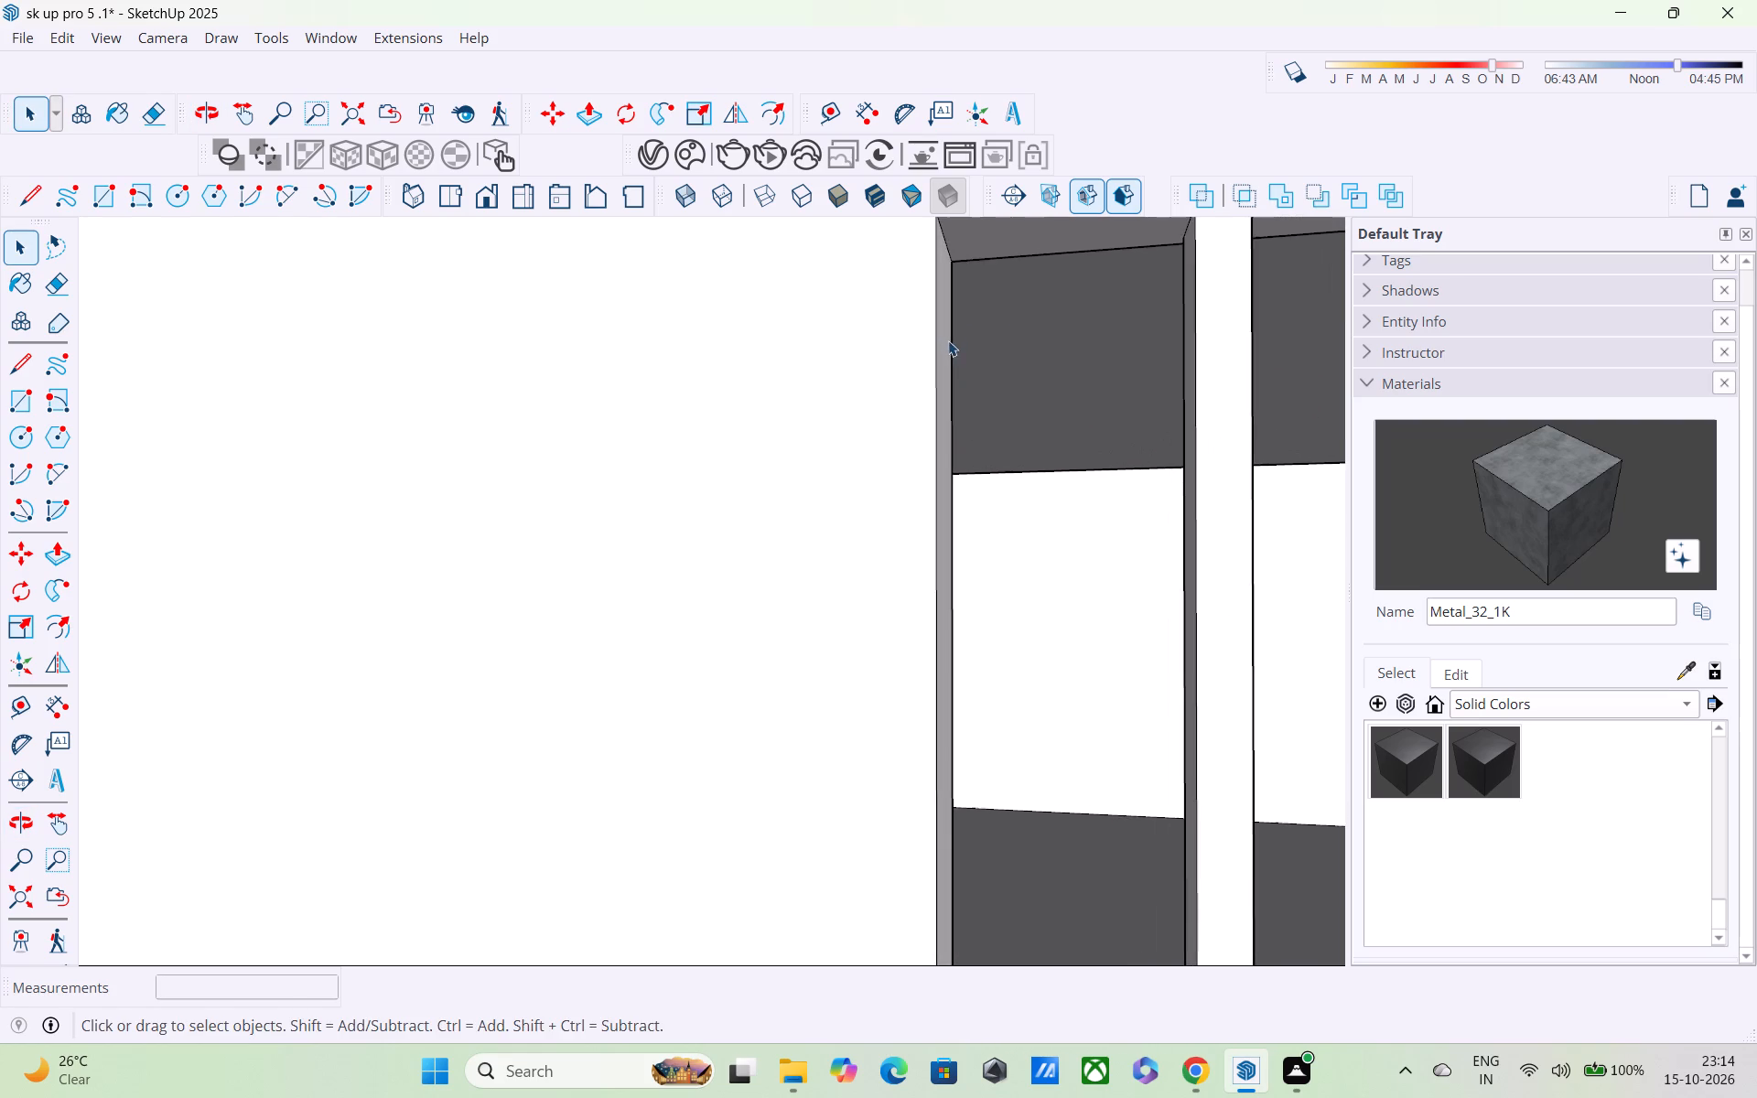
middle_click_drag(946, 338, 876, 391)
scroll(876, 391, "down", 4)
middle_click_drag(948, 340, 933, 325)
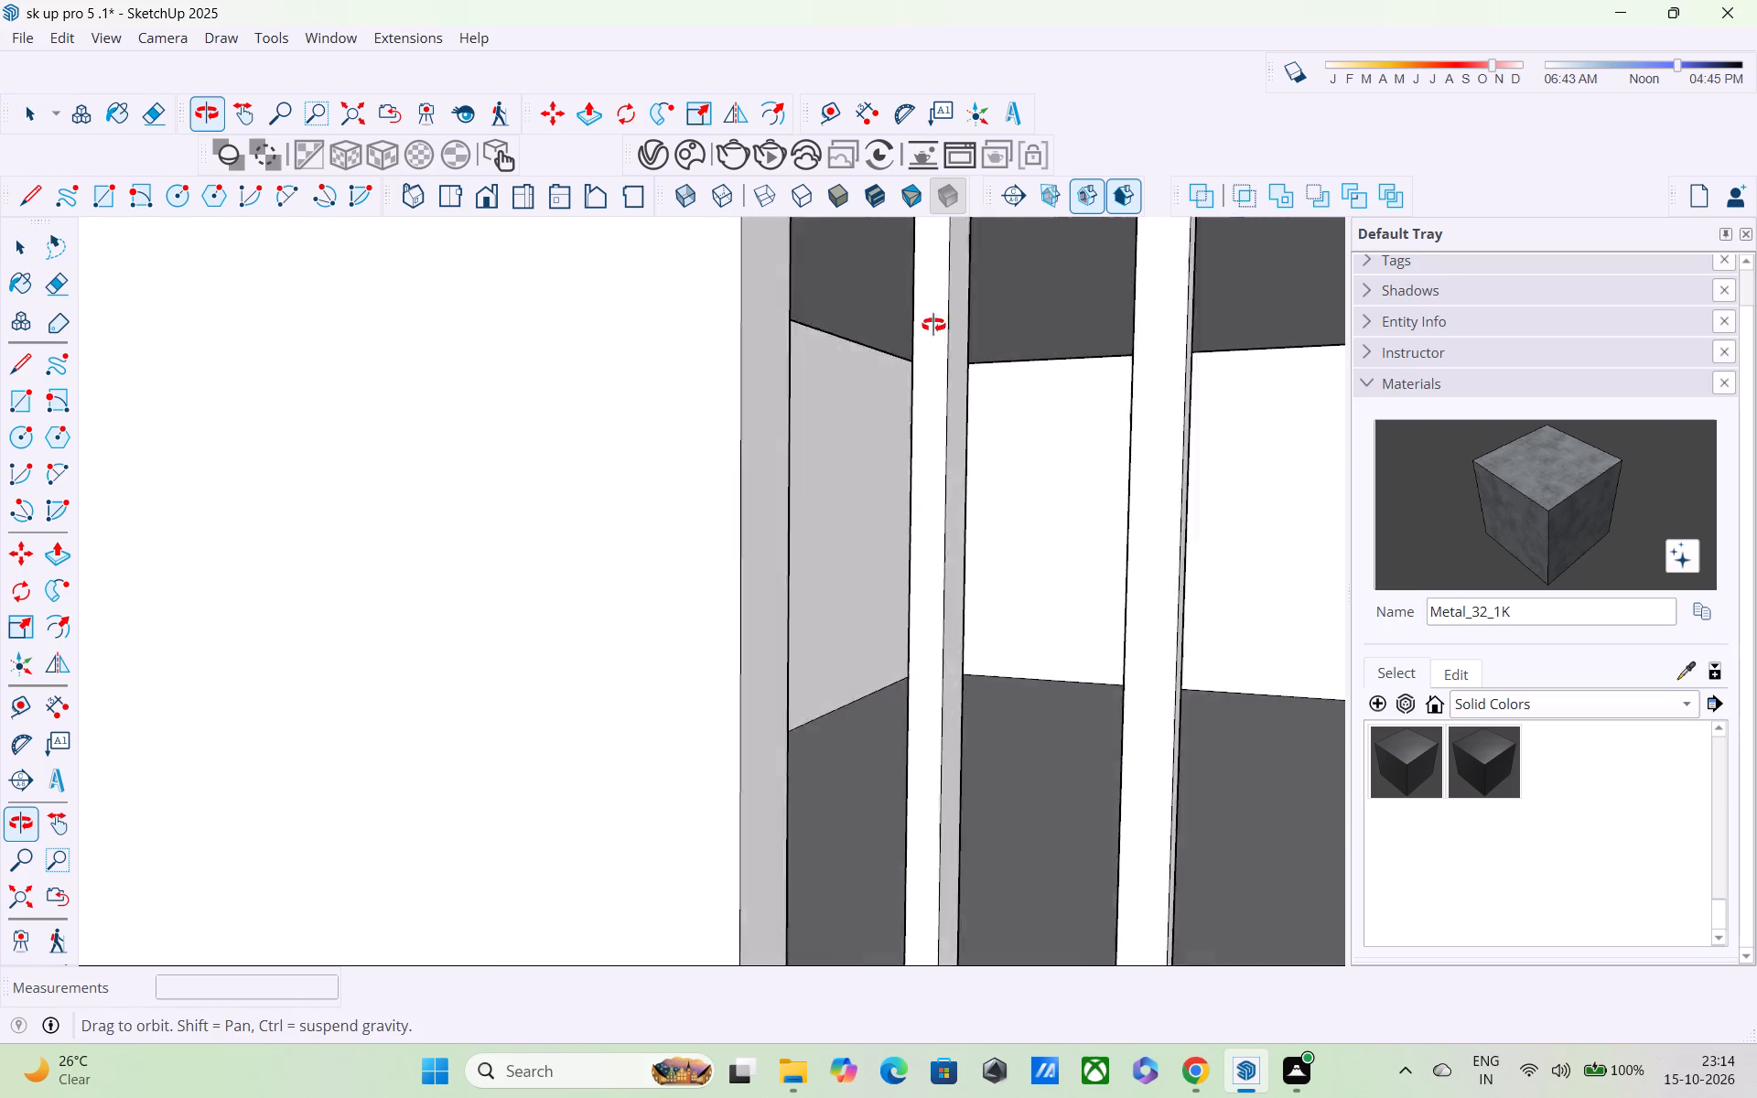
middle_click_drag(933, 325, 924, 338)
scroll(924, 338, "up", 1)
scroll(875, 358, "down", 2)
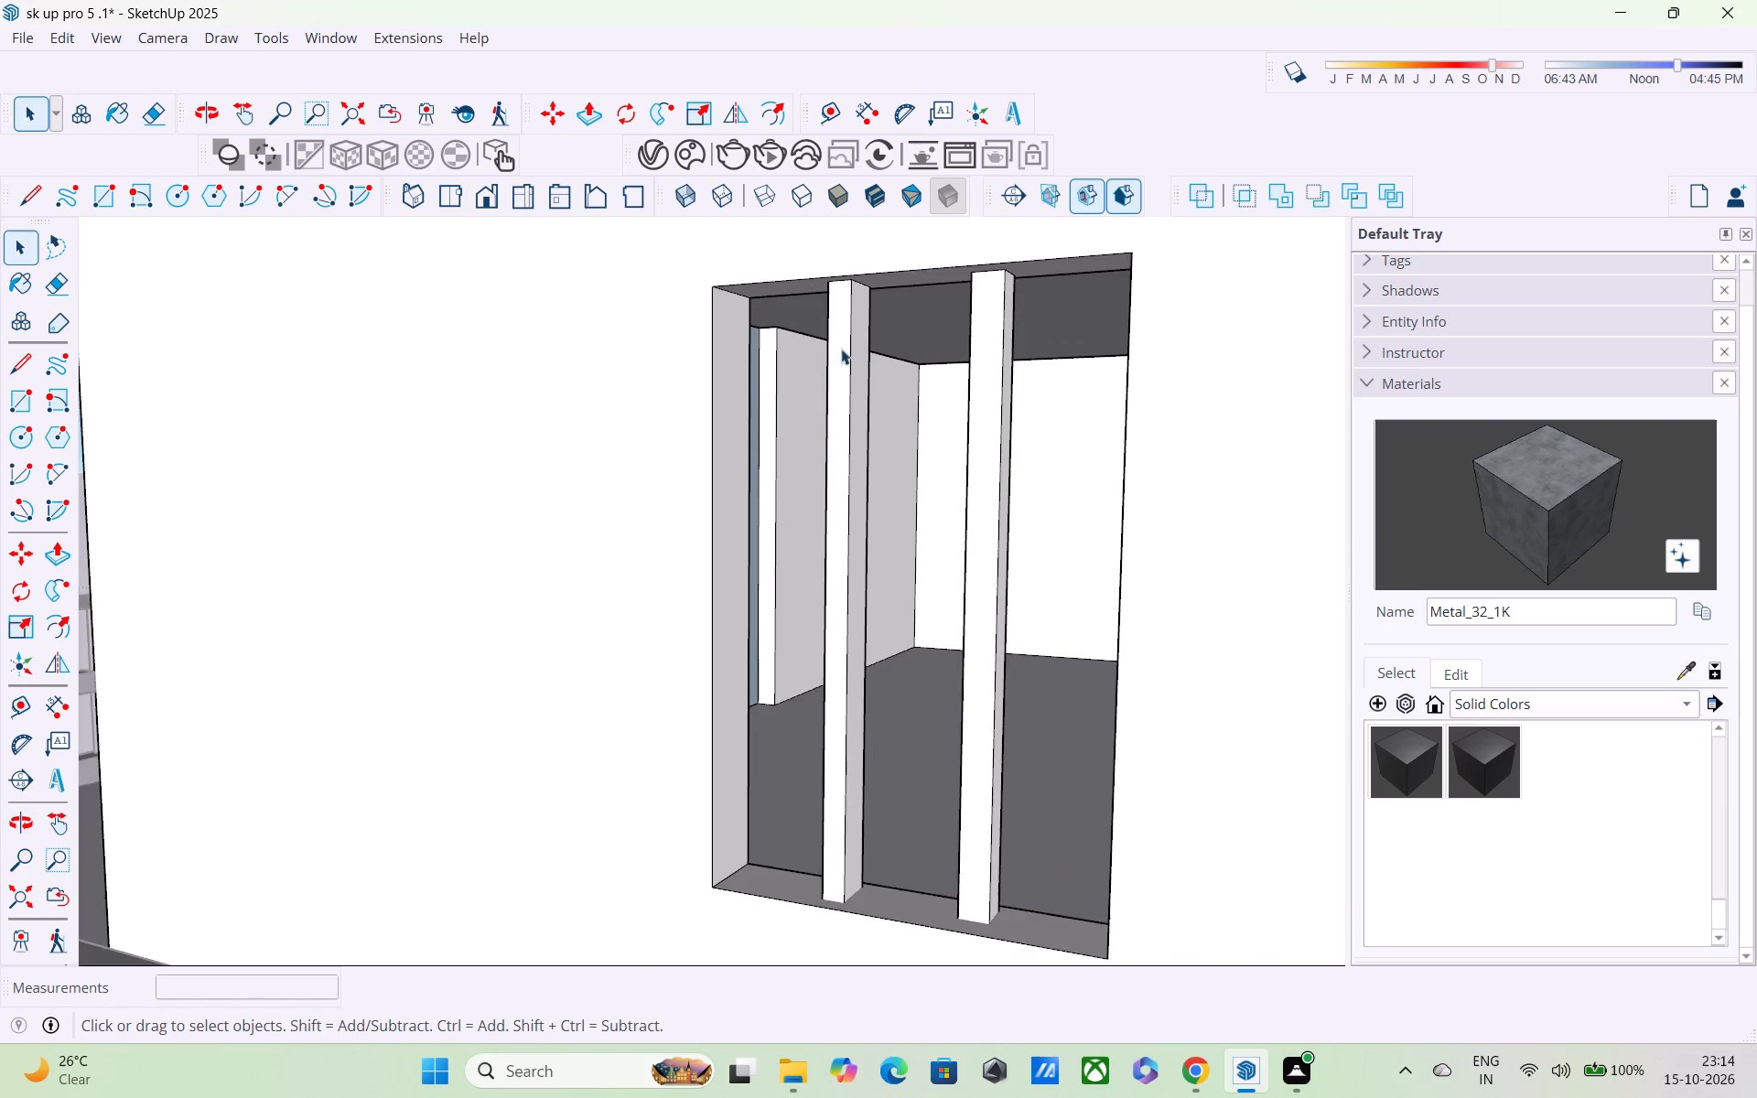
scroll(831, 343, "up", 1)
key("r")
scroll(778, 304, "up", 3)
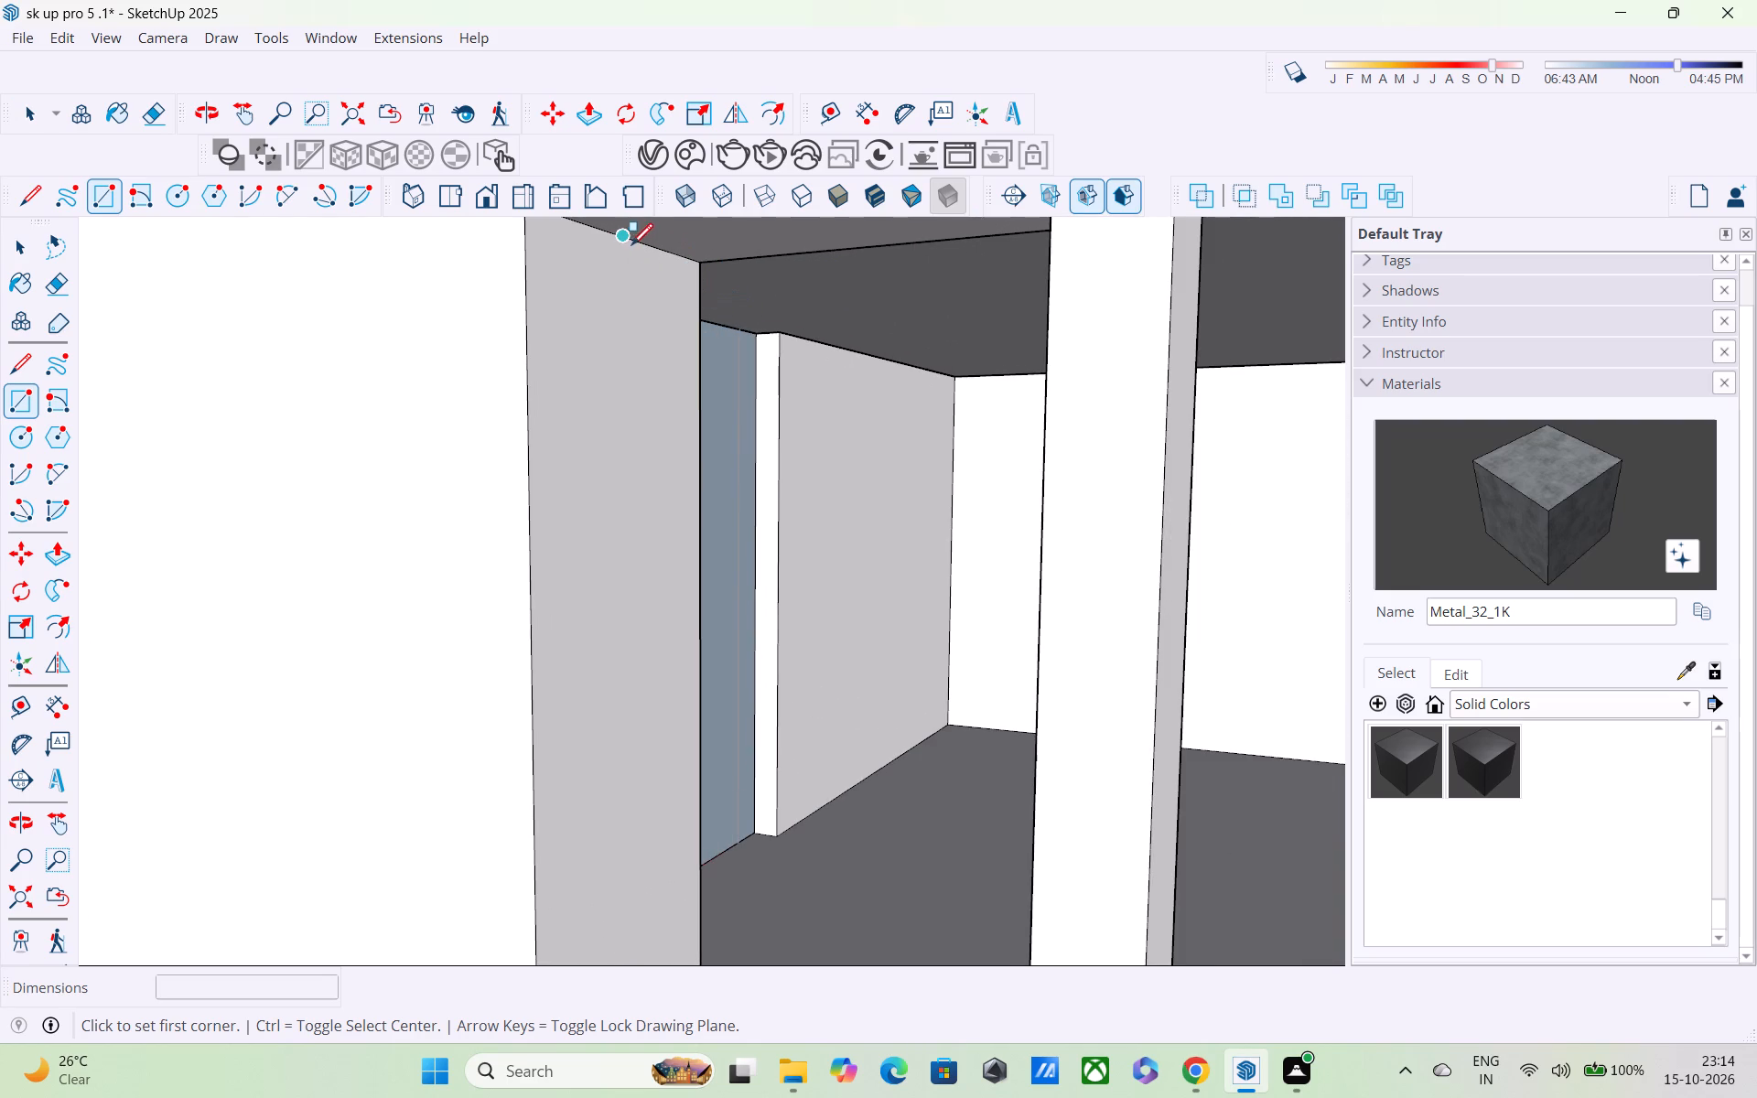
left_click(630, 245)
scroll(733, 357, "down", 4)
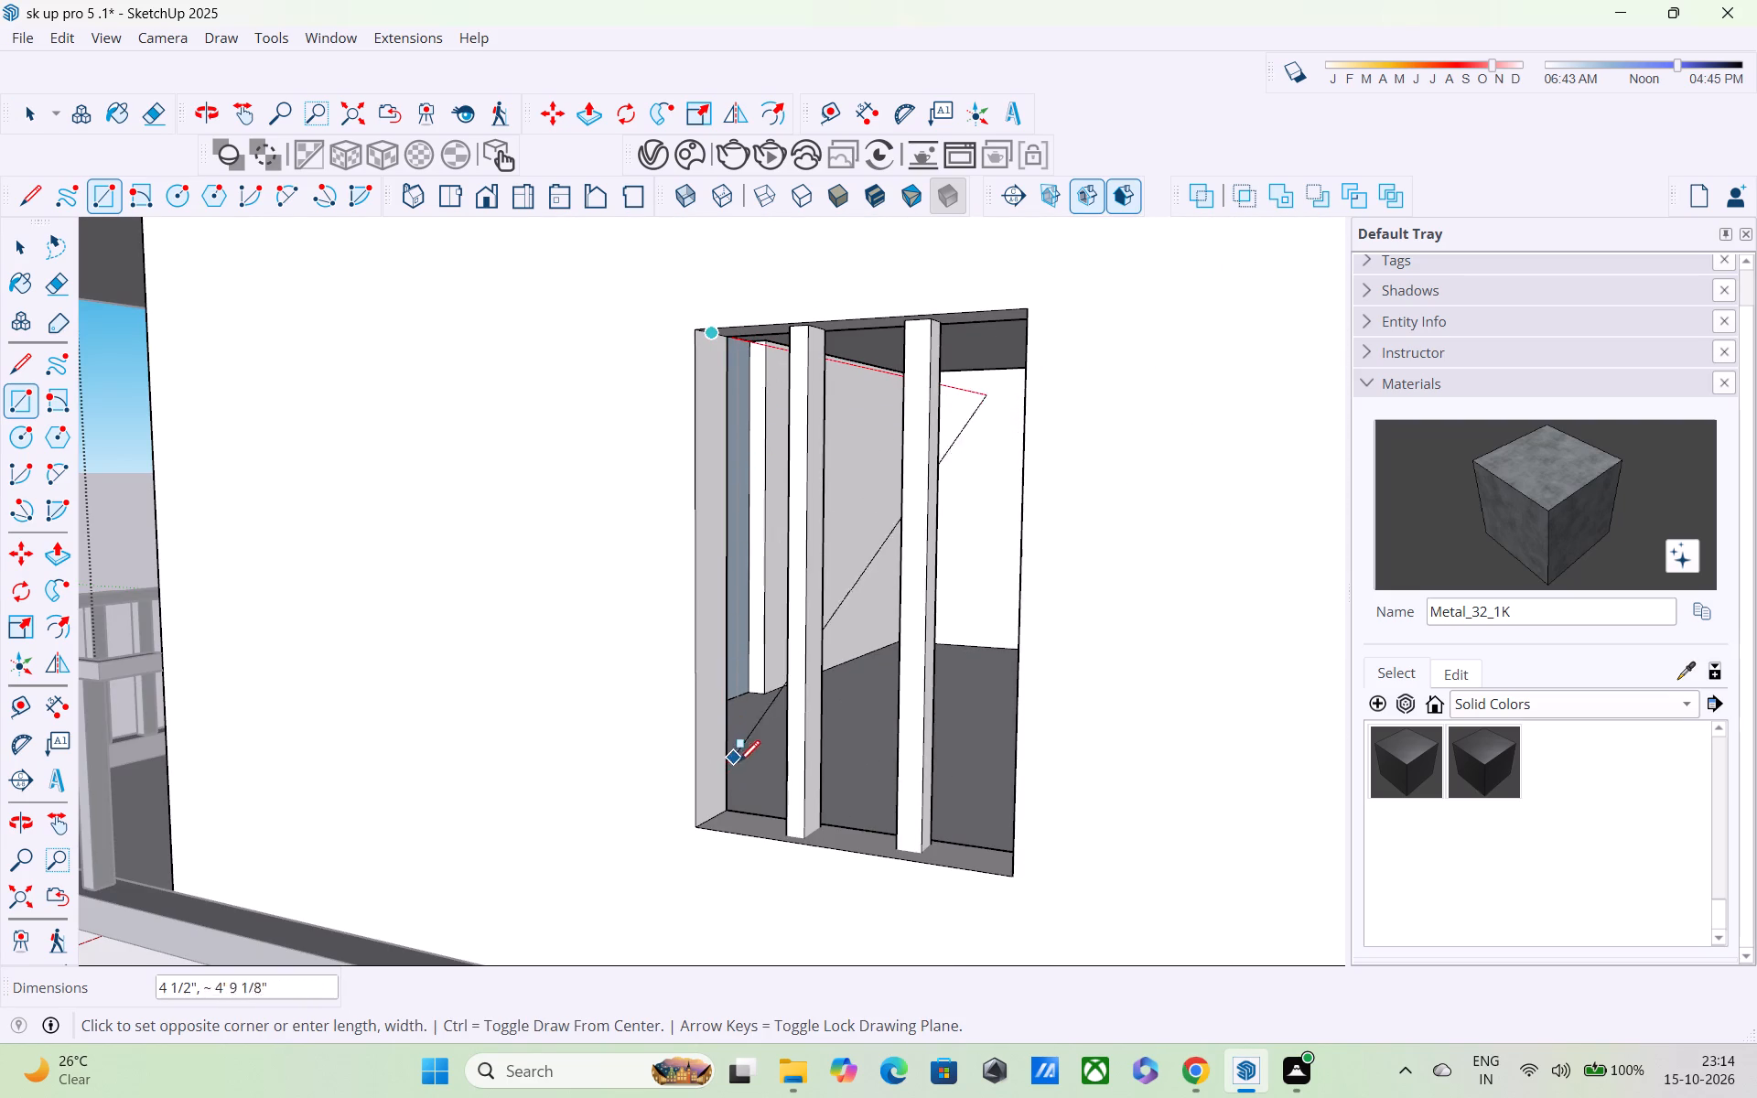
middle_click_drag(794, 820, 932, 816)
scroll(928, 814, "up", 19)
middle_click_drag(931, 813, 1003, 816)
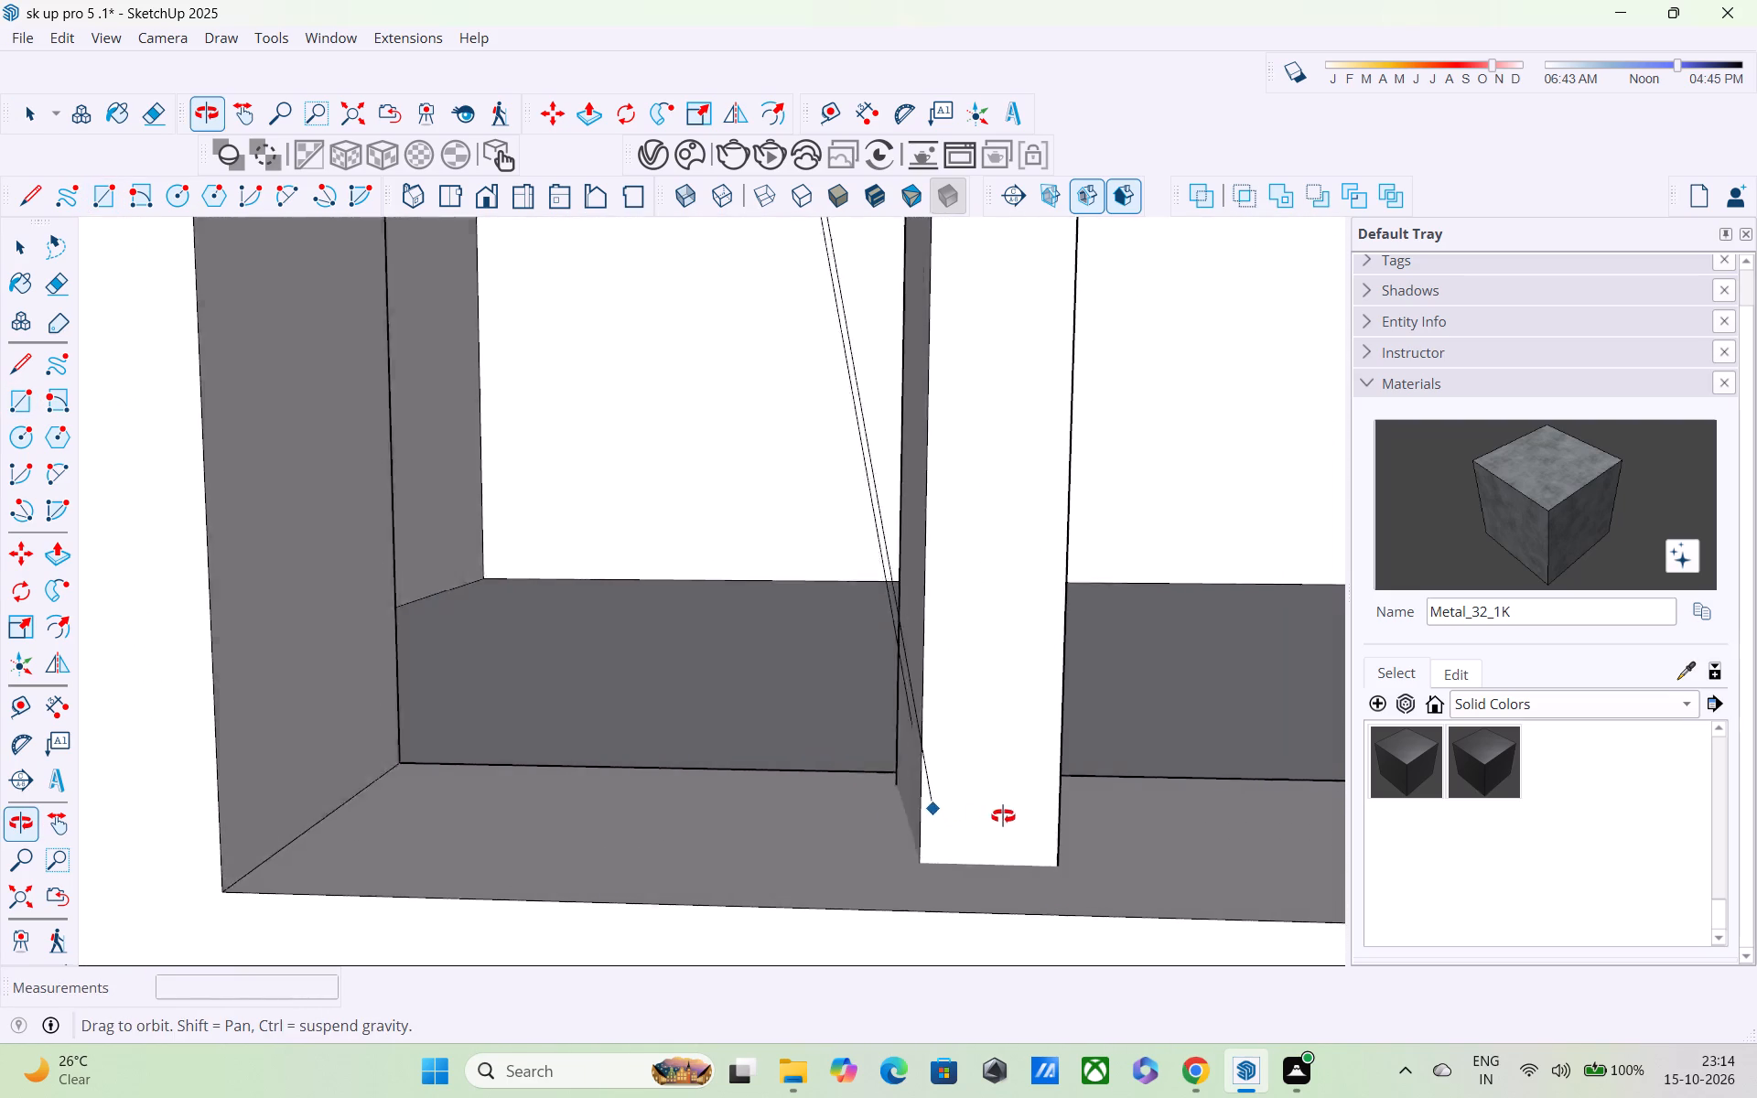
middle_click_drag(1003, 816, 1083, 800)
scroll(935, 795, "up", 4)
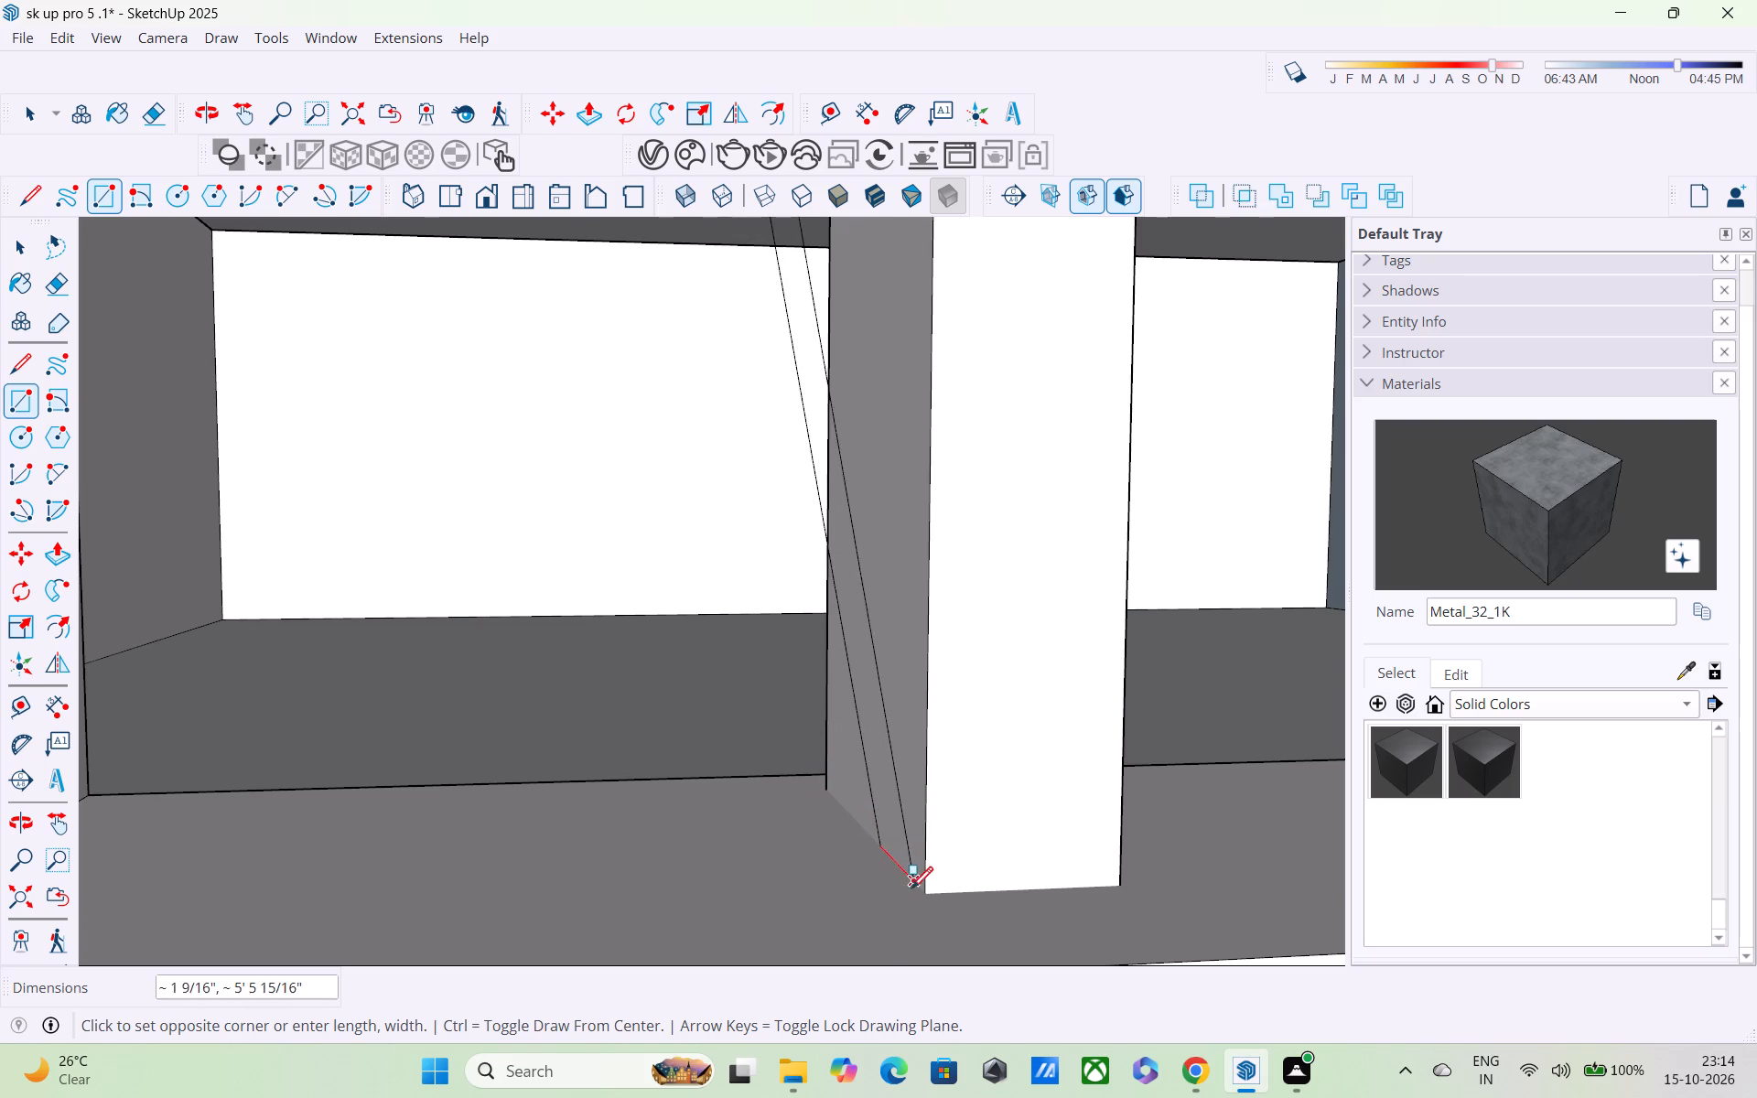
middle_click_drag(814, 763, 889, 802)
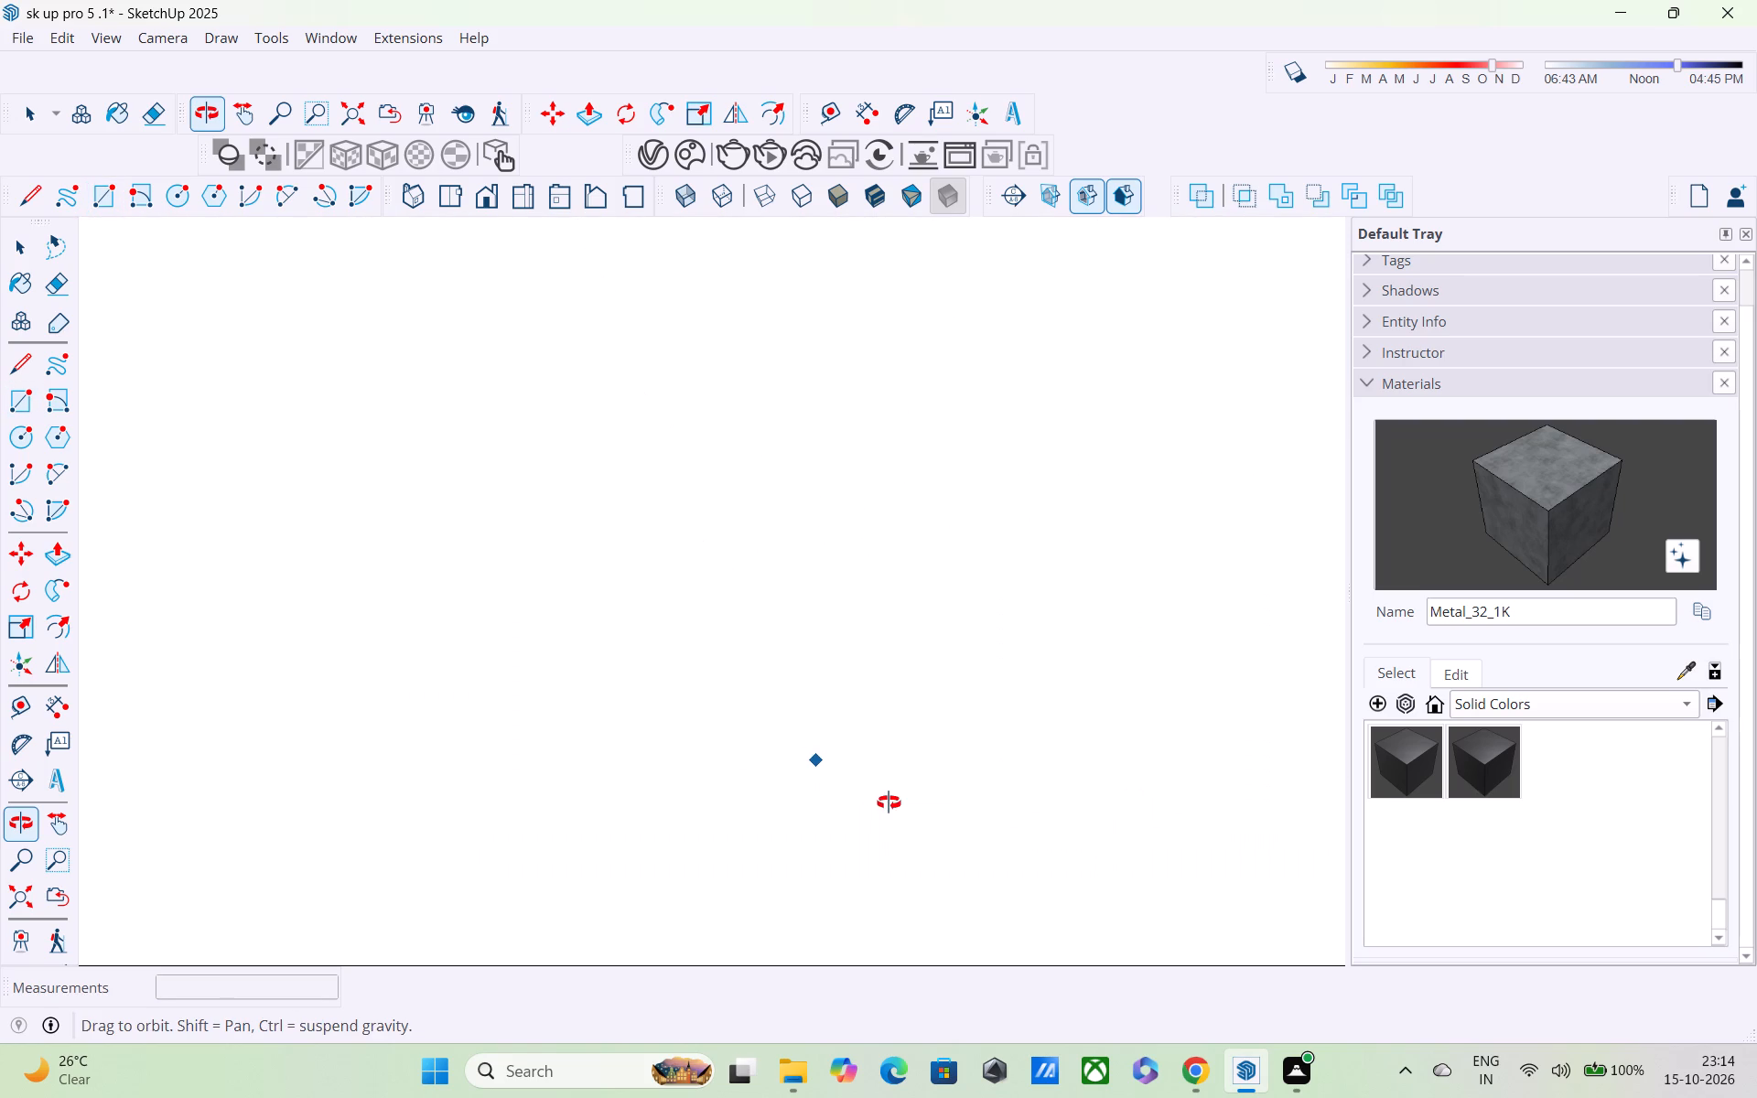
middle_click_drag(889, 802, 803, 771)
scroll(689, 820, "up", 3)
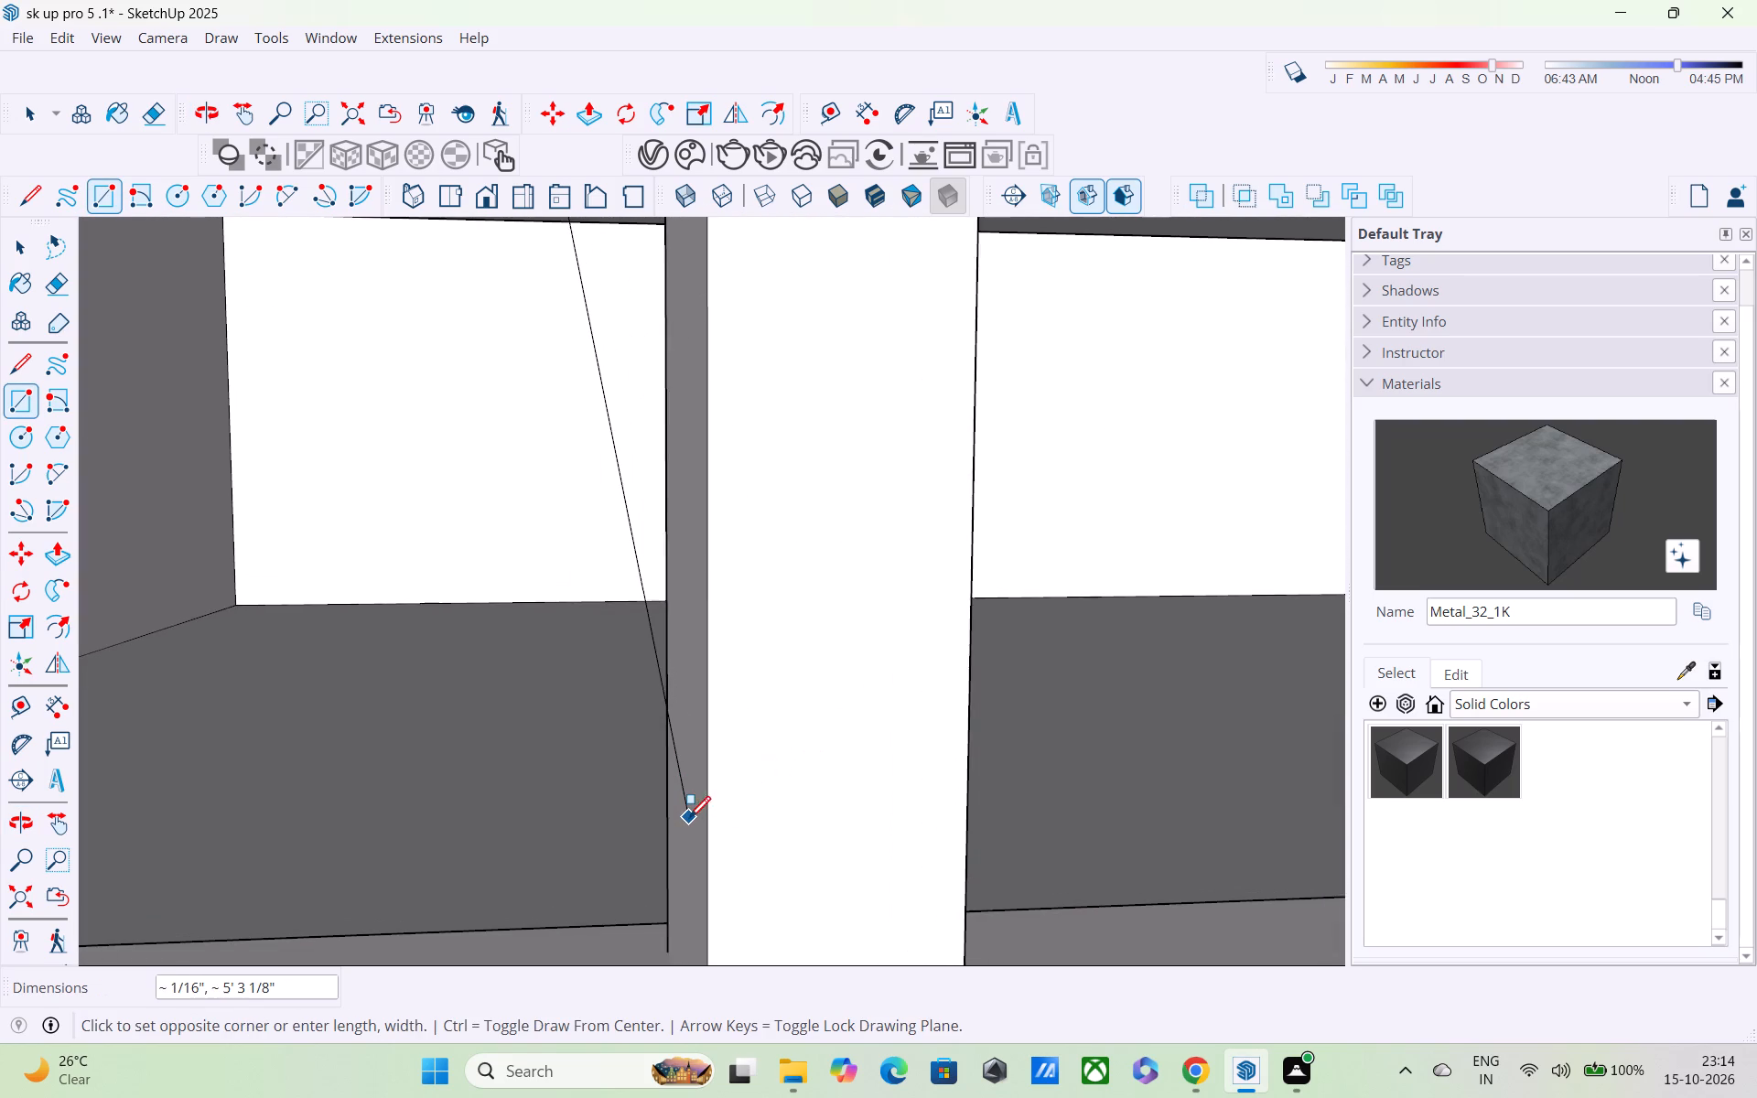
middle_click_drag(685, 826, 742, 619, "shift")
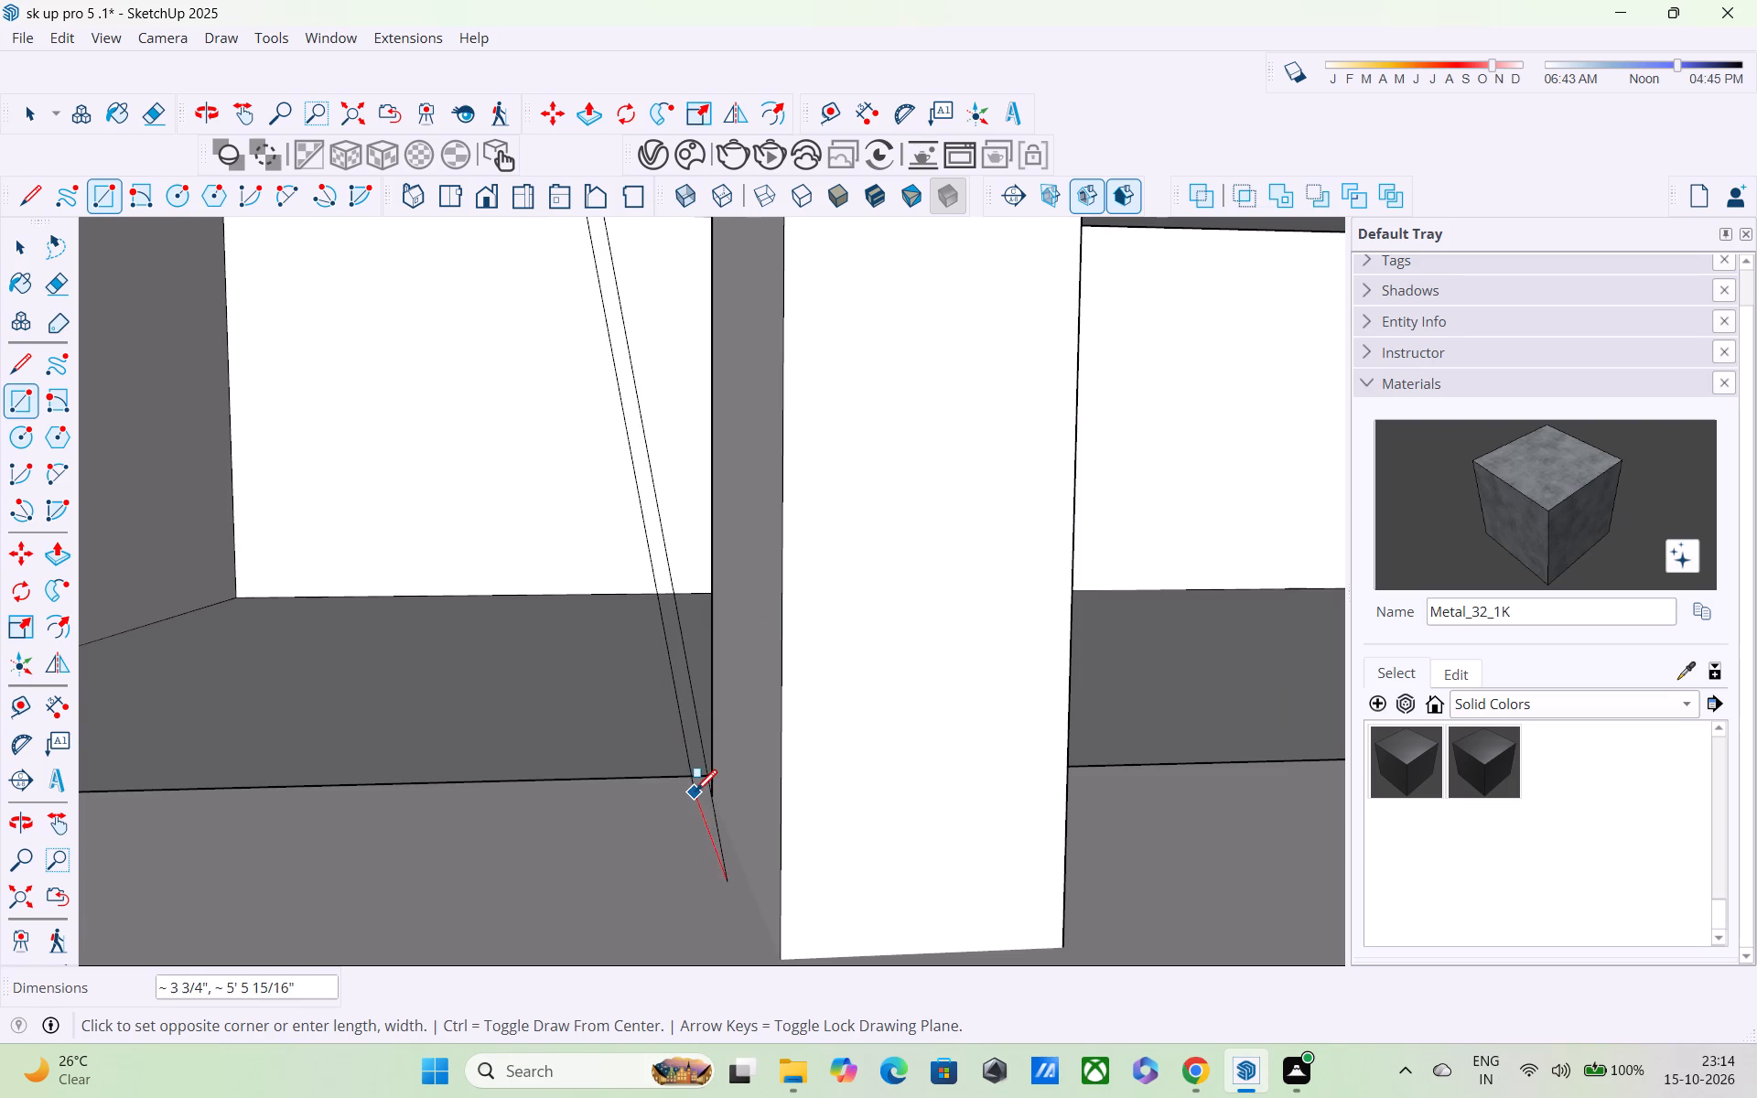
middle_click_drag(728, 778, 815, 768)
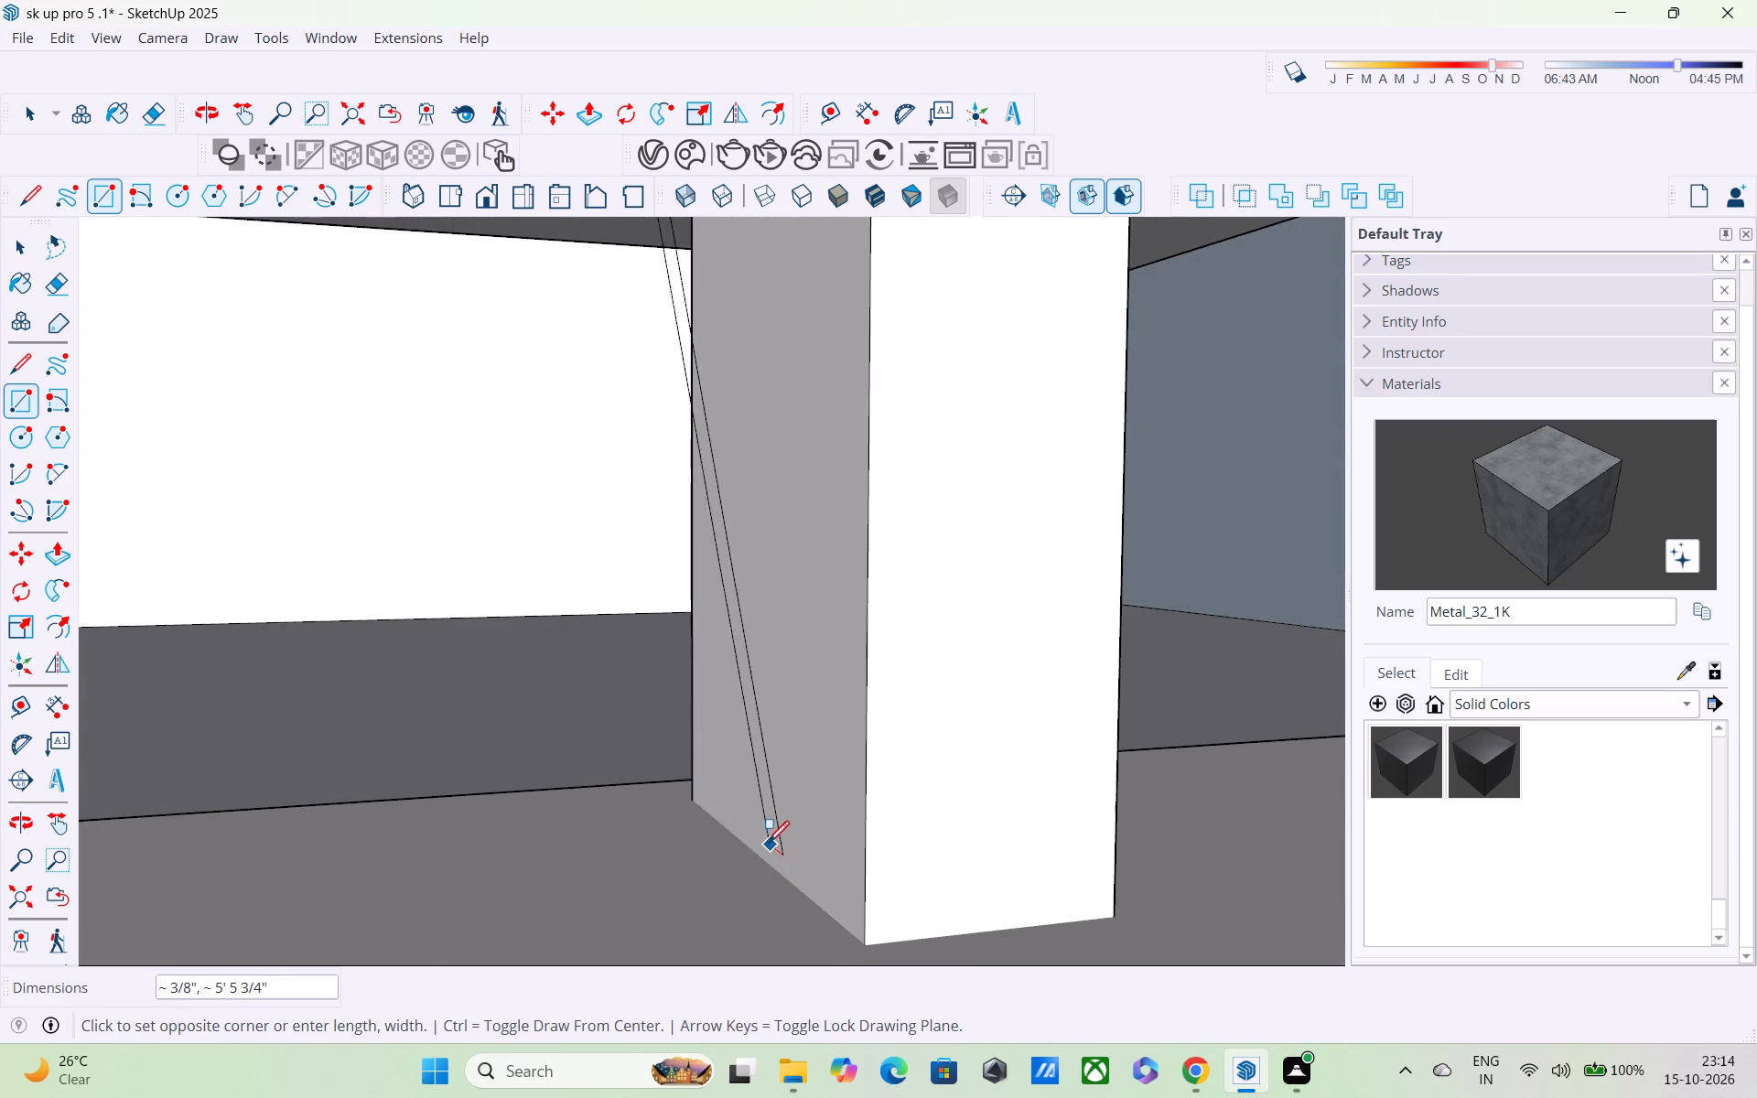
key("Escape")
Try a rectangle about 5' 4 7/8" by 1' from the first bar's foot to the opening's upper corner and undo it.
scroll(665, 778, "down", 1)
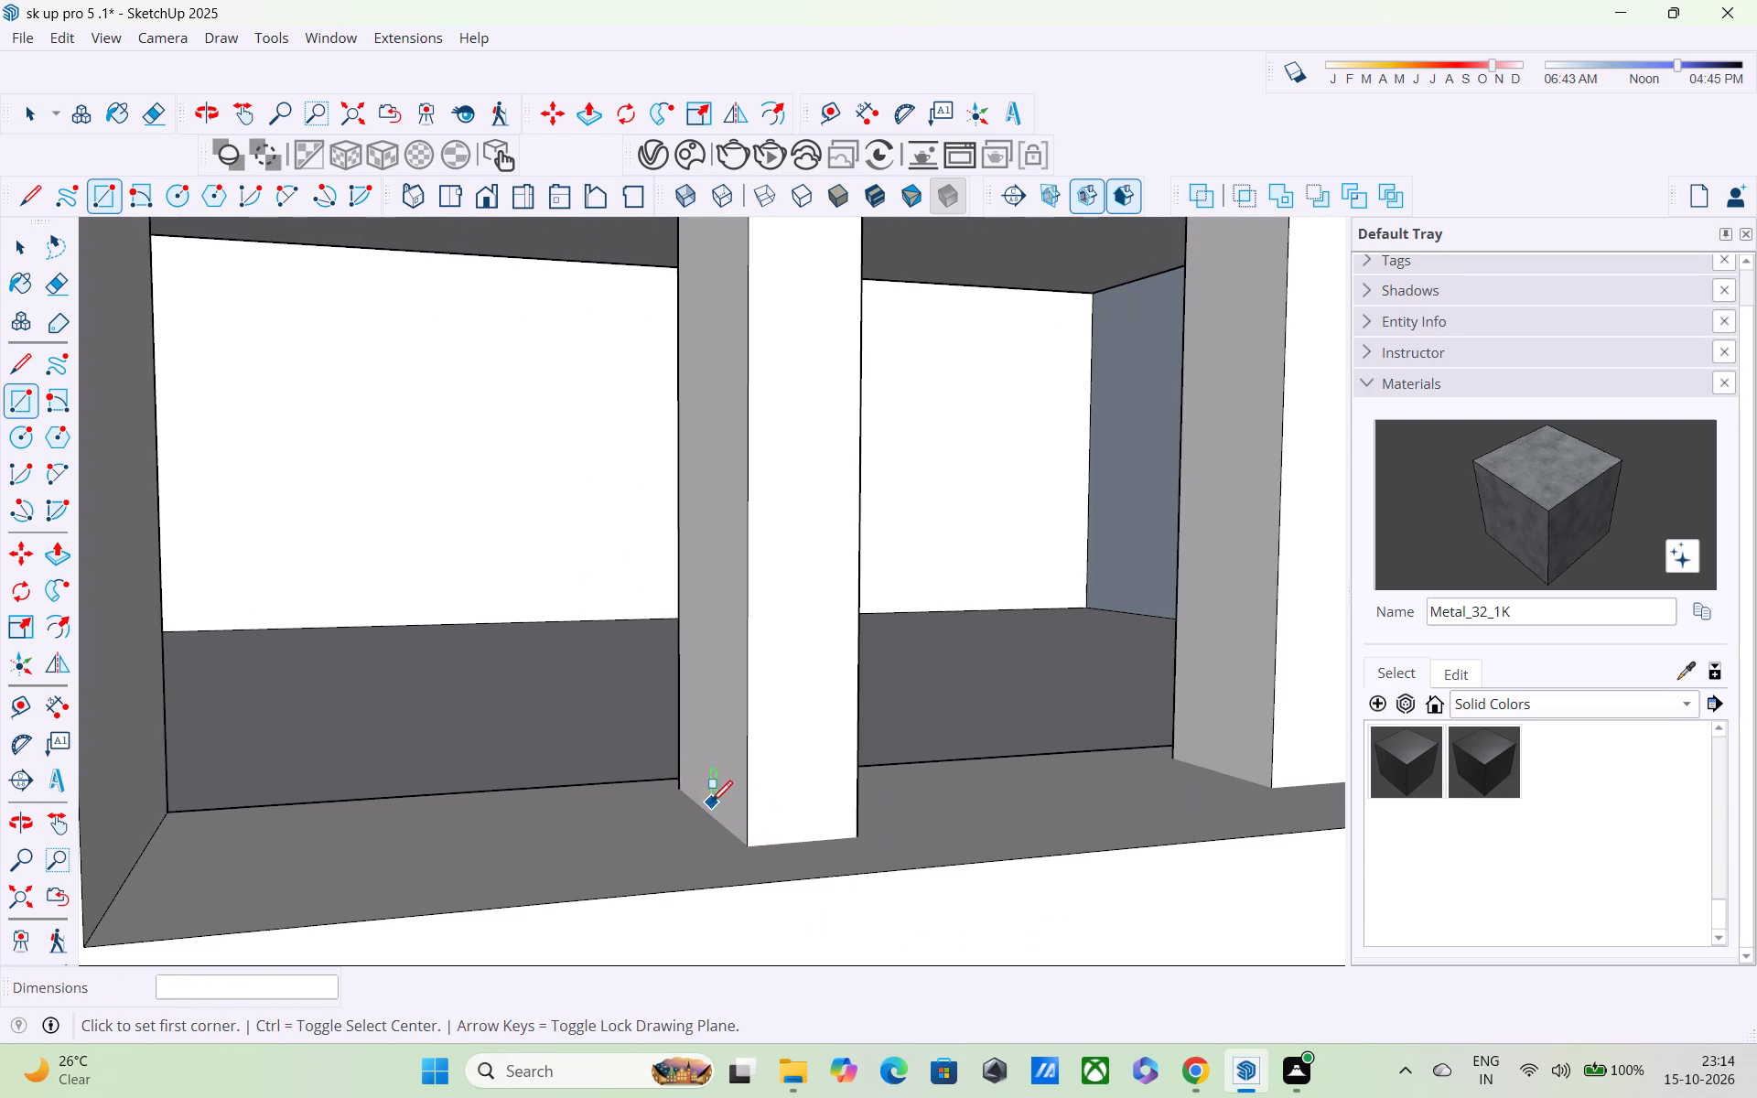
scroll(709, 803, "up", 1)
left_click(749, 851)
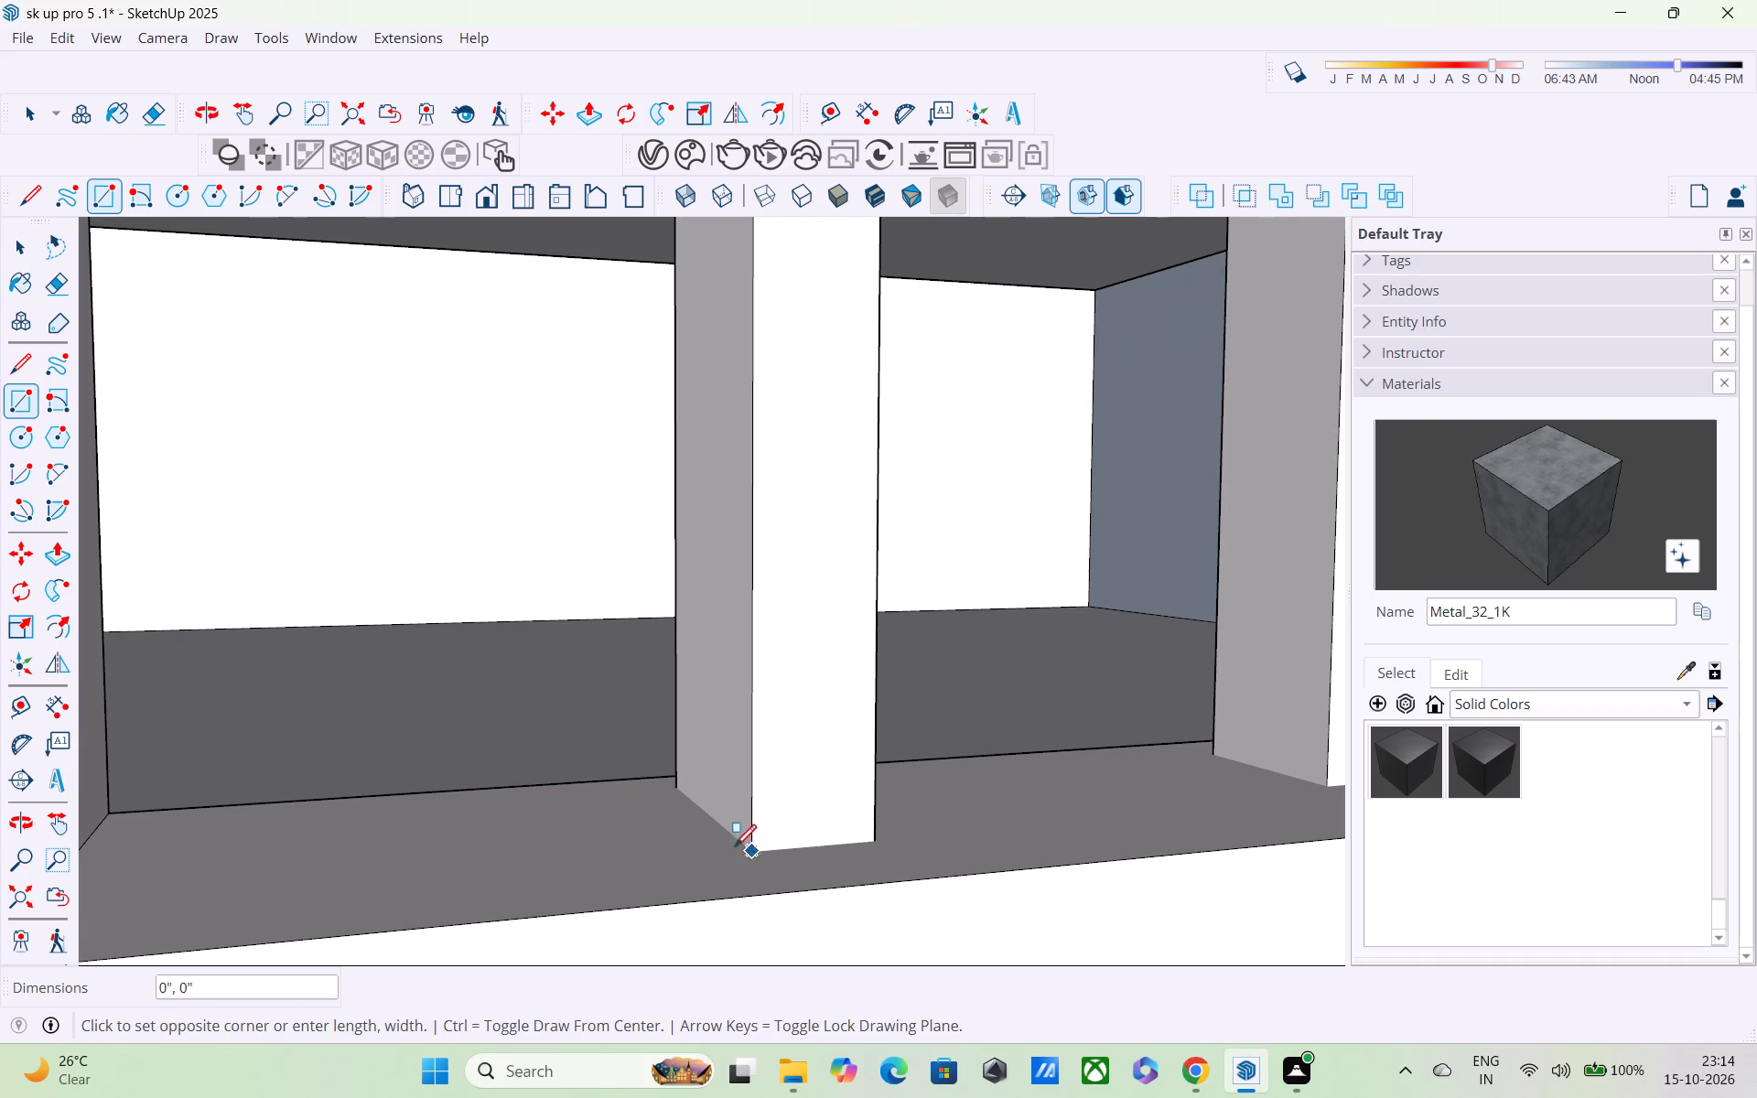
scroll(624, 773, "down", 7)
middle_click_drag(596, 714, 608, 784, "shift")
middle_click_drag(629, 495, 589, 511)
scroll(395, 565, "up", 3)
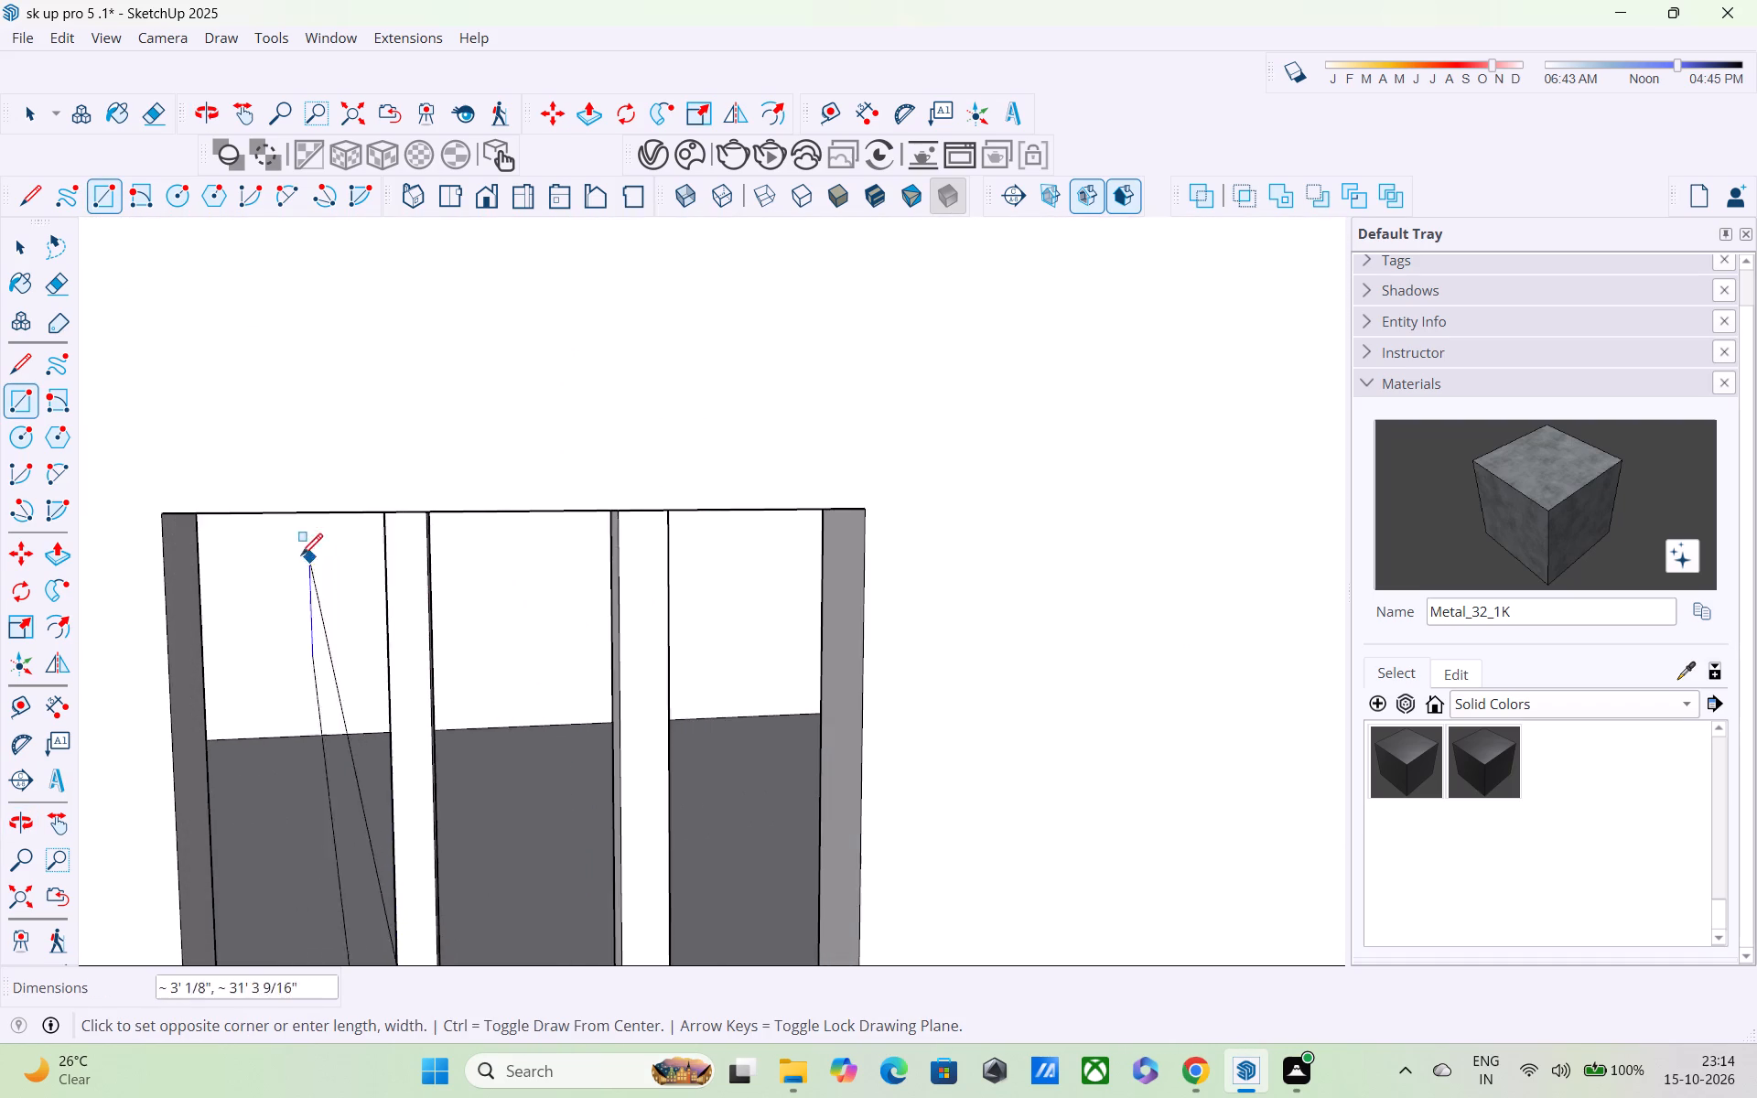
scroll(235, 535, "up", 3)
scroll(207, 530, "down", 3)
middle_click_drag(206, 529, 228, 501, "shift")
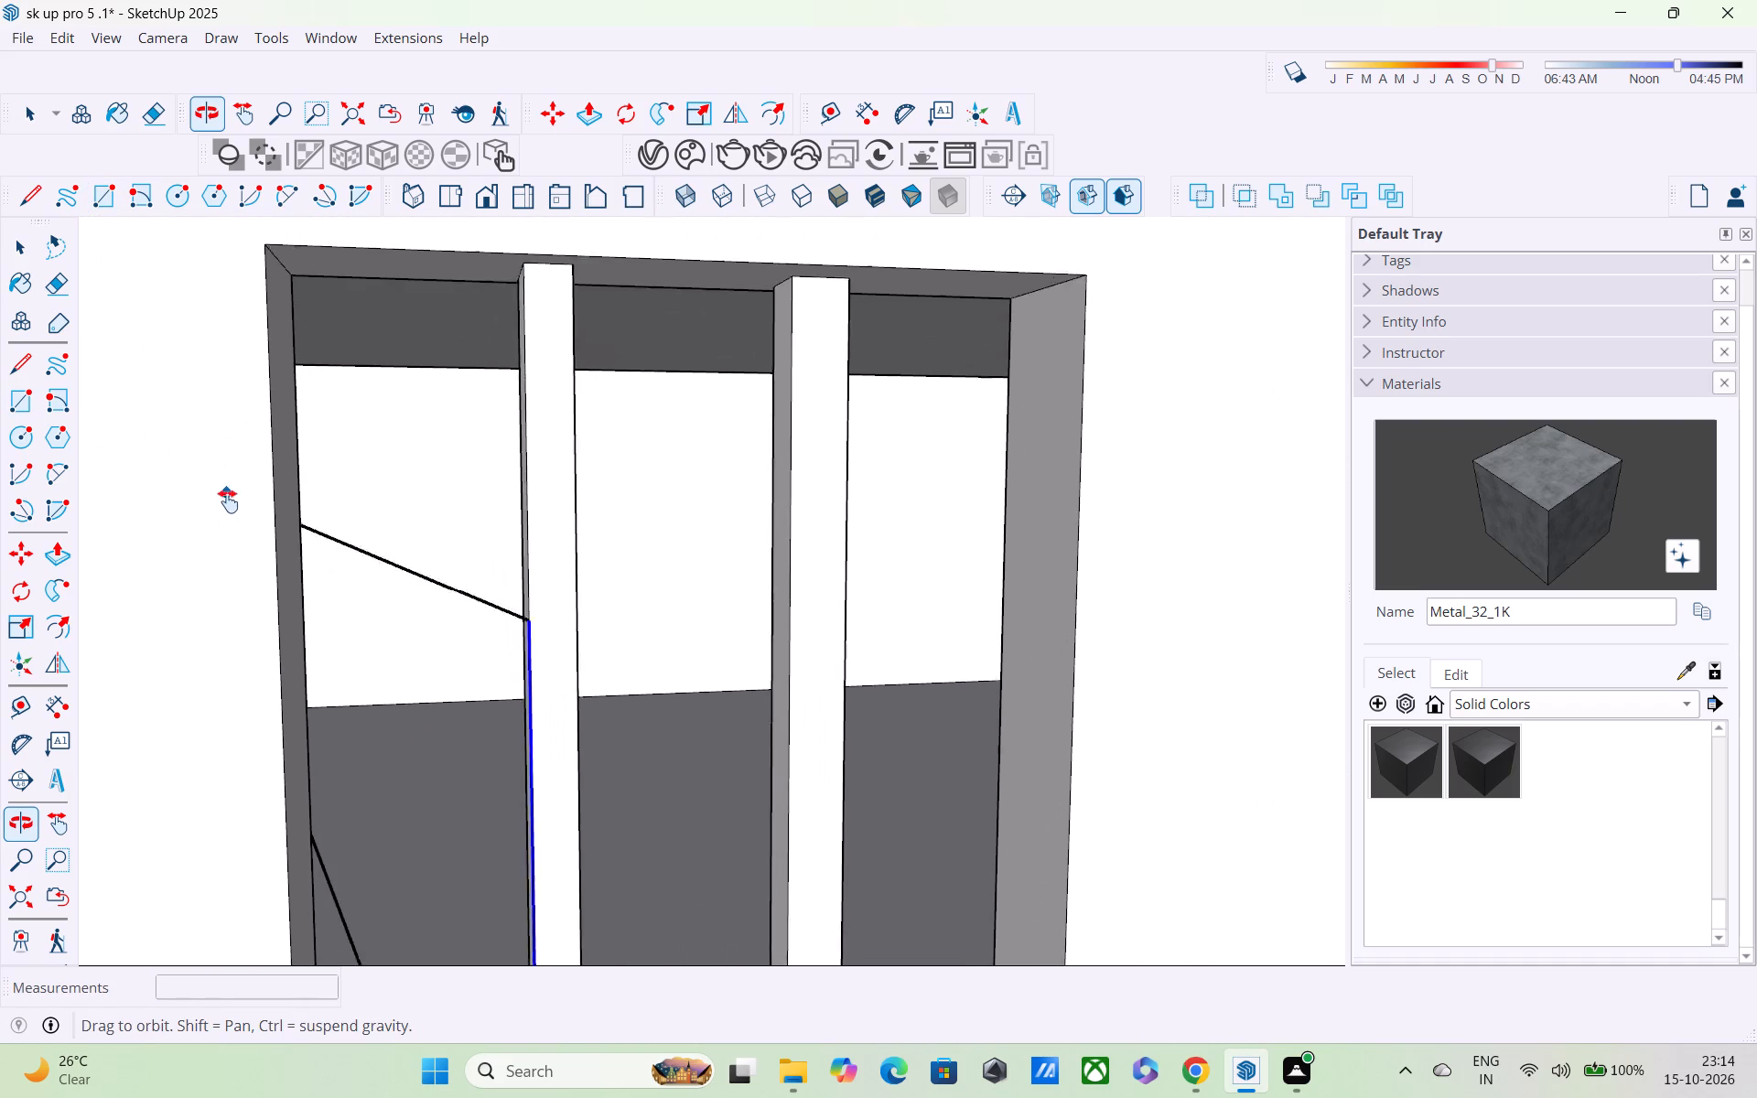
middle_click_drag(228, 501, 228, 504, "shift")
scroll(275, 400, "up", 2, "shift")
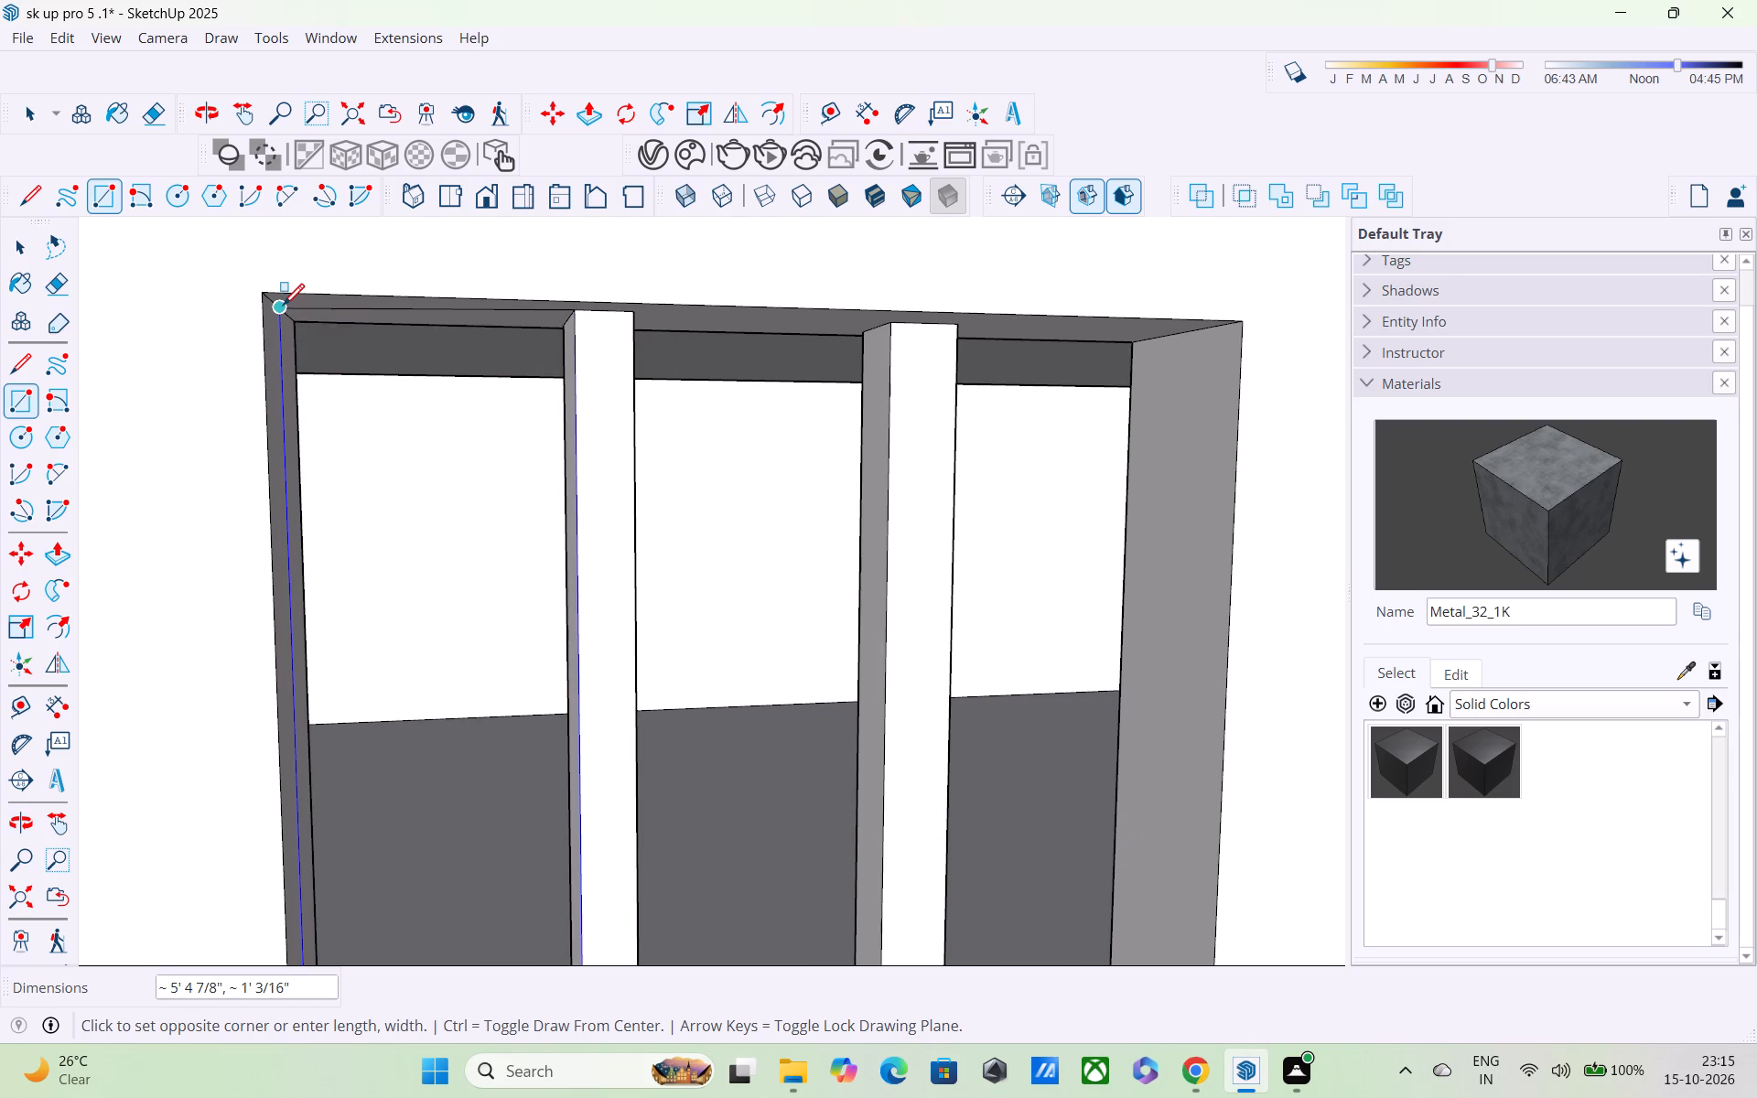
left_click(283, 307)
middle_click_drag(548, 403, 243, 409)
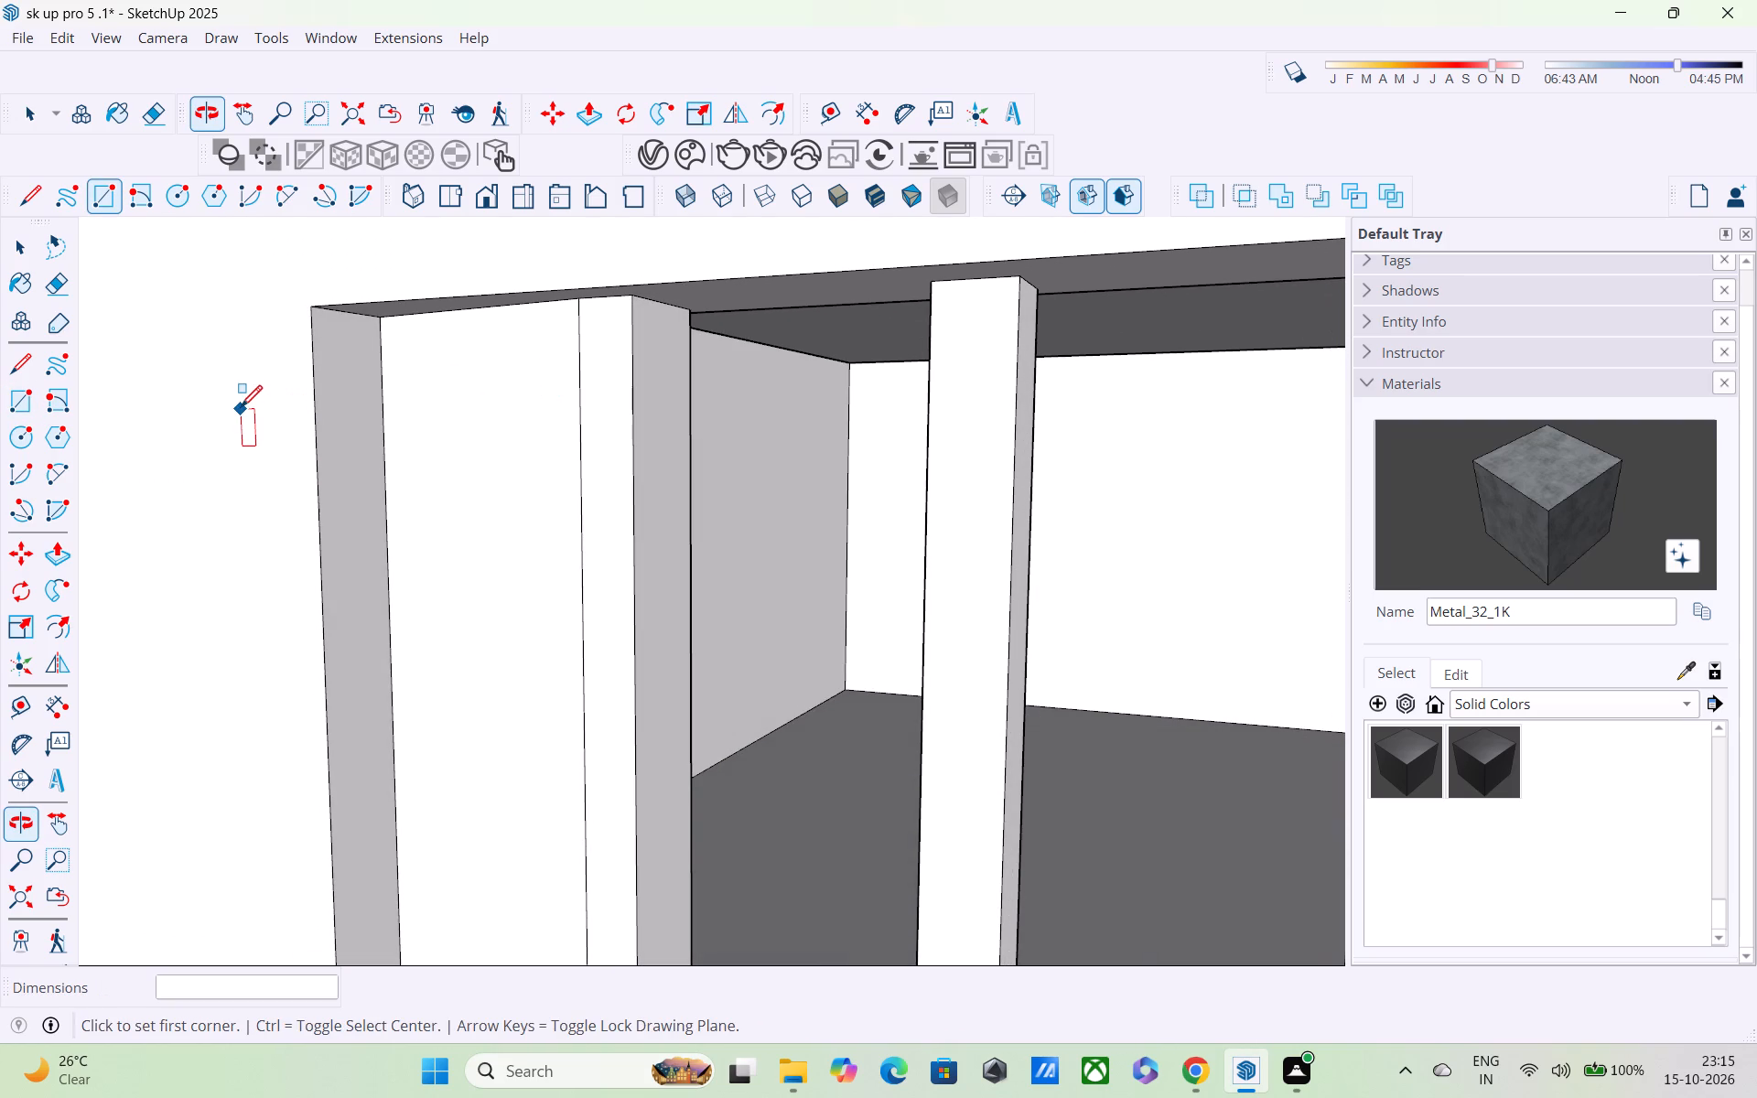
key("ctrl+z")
Draw a line about 1' long across the underside of the opening's head from the first bar to the nearest jamb.
middle_click_drag(408, 430, 397, 381)
scroll(401, 378, "down", 4)
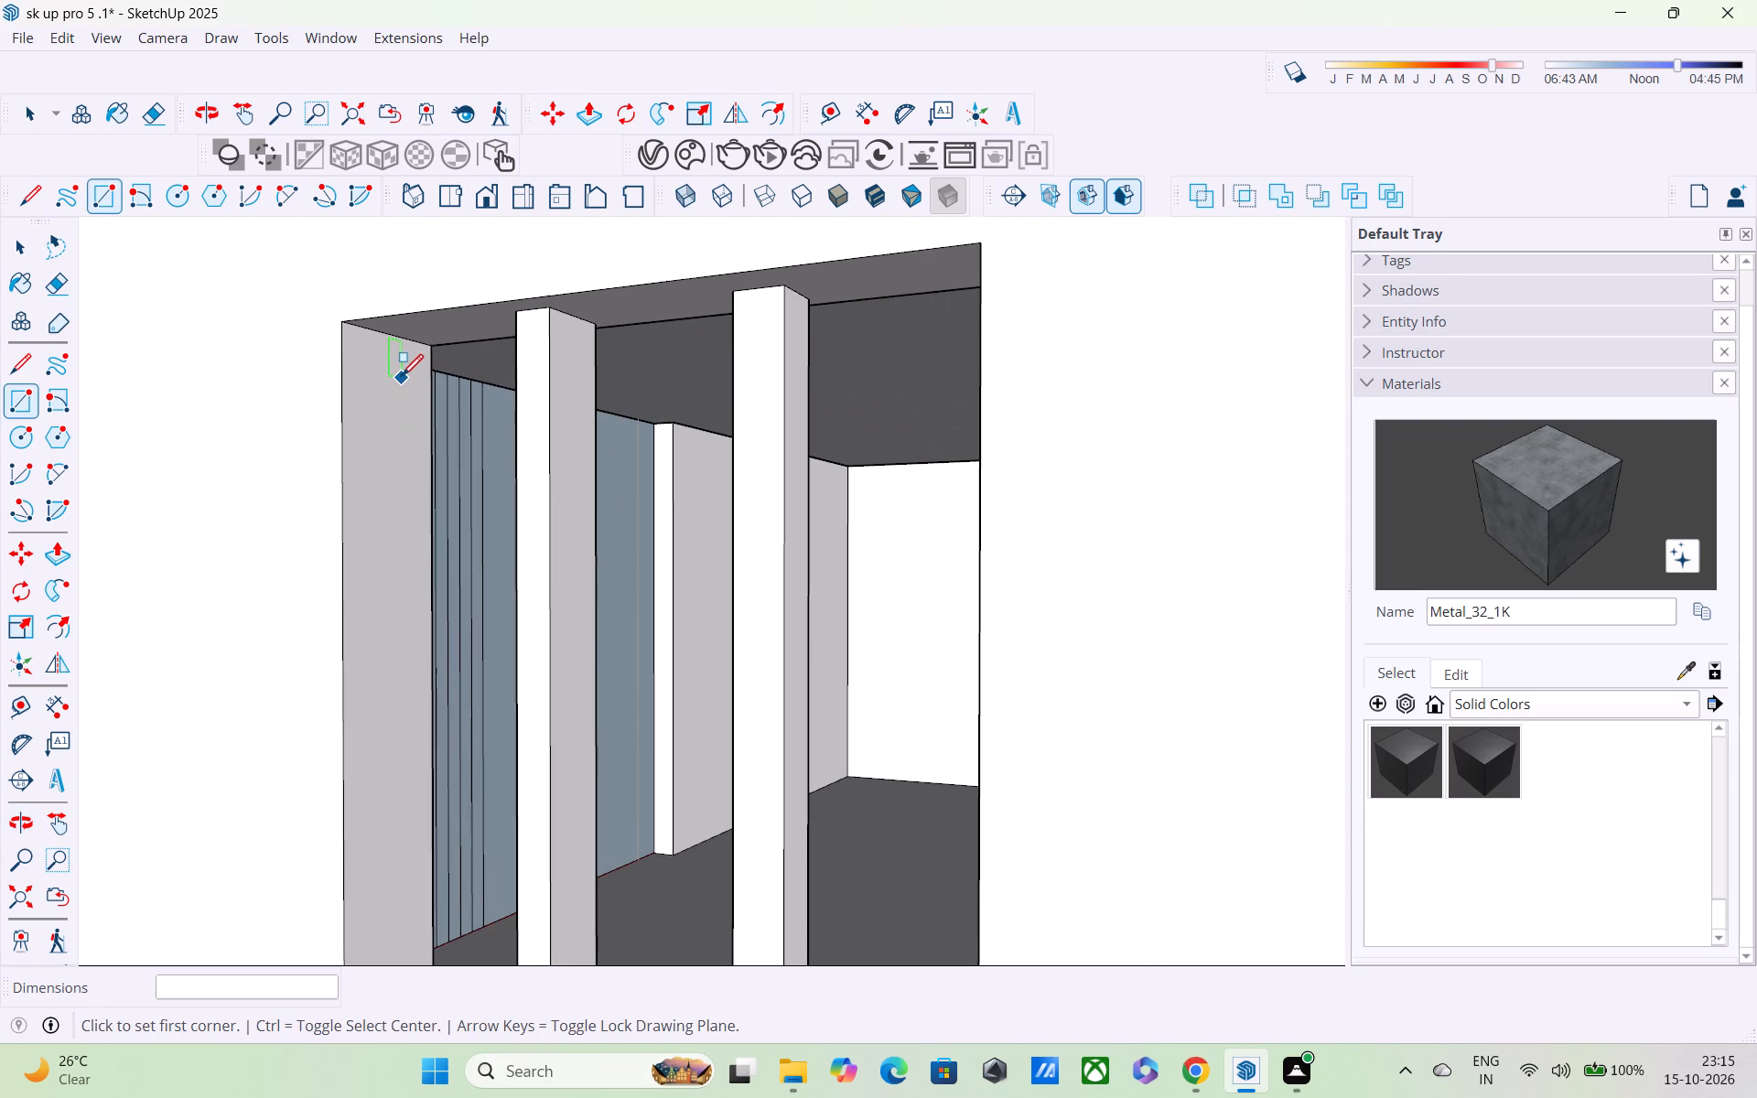
key("space")
key("l")
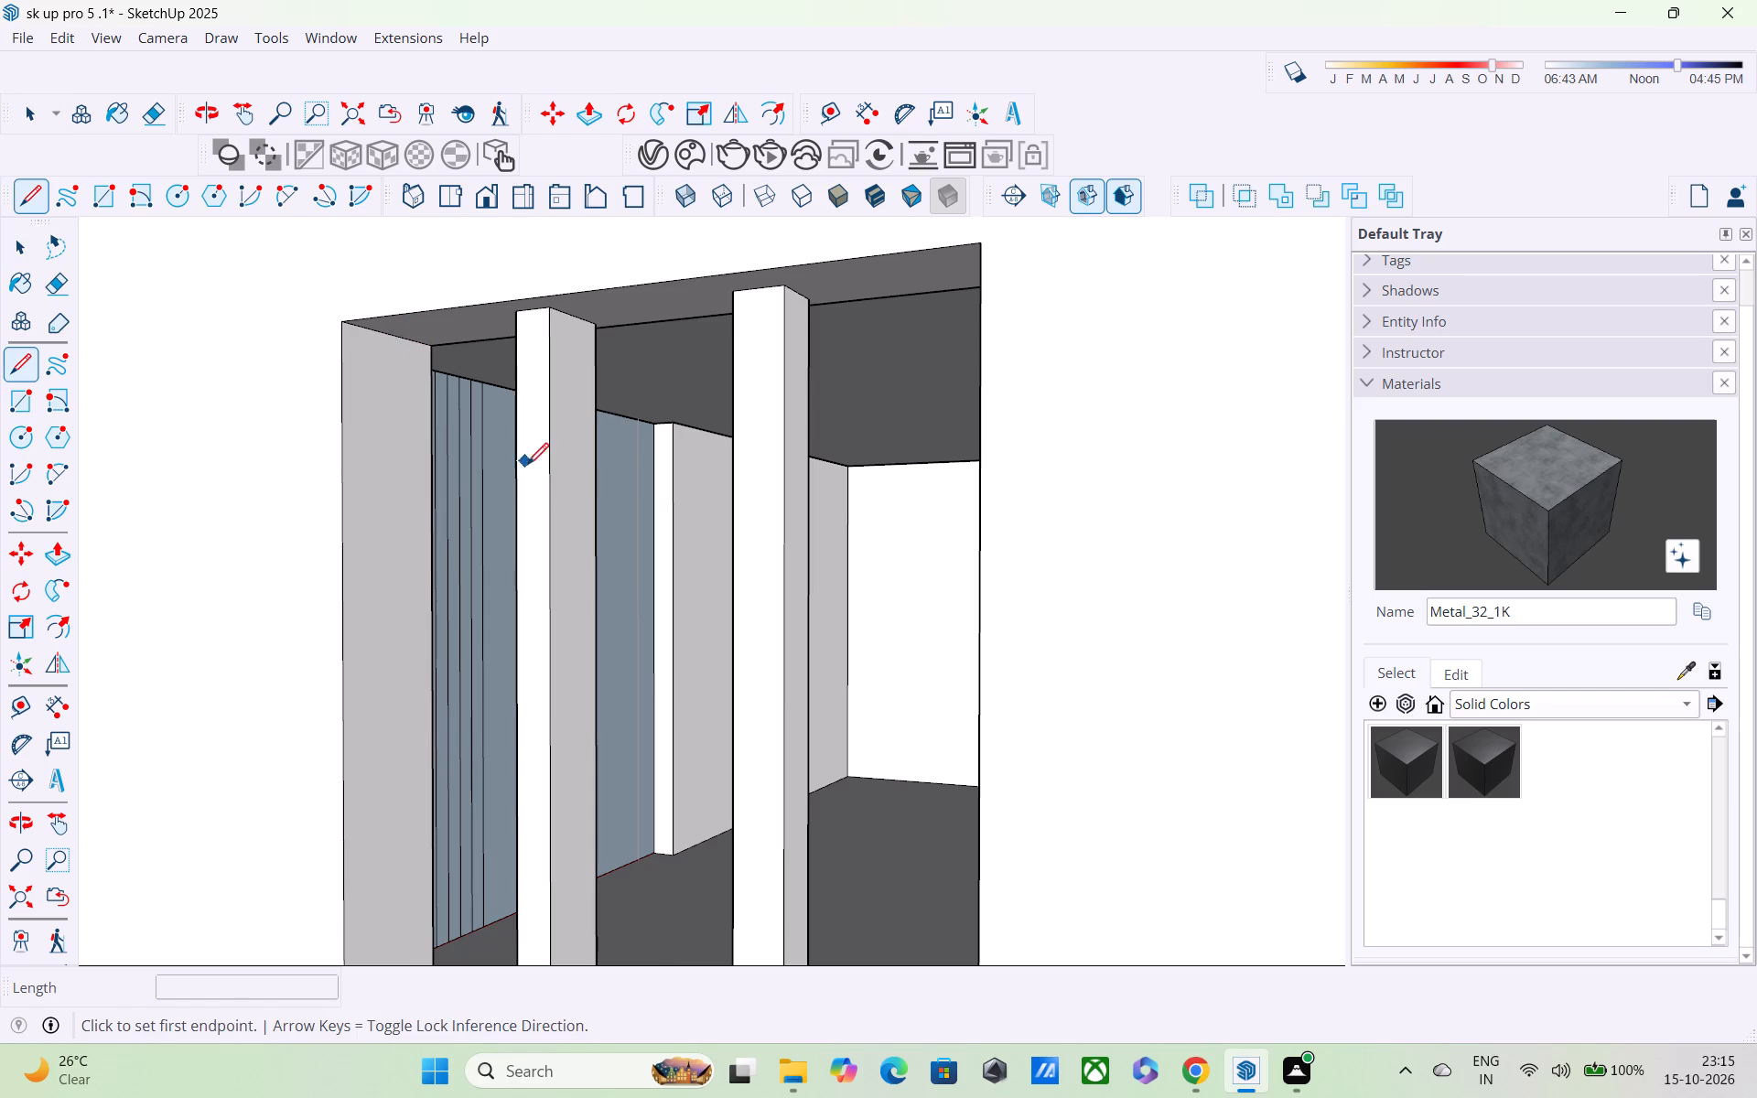
middle_click_drag(544, 493, 772, 483)
scroll(551, 353, "up", 2)
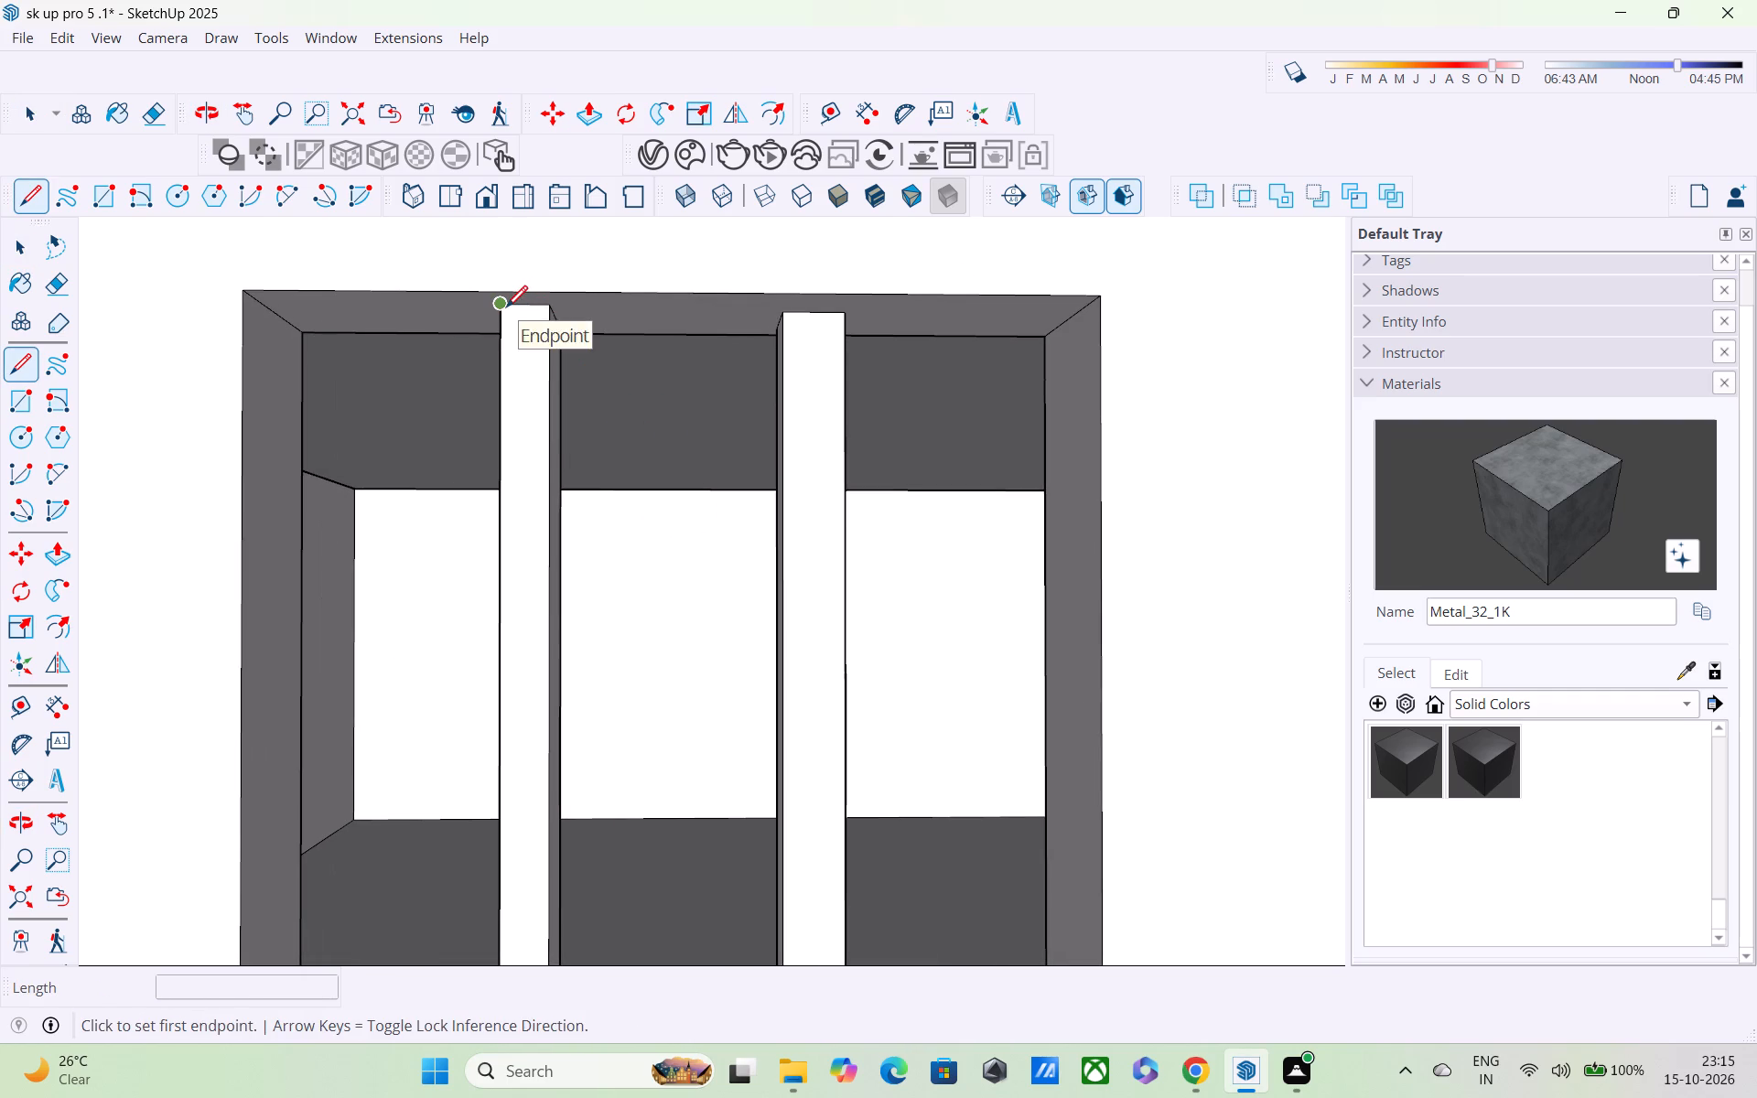
left_click(506, 309)
left_click(264, 309)
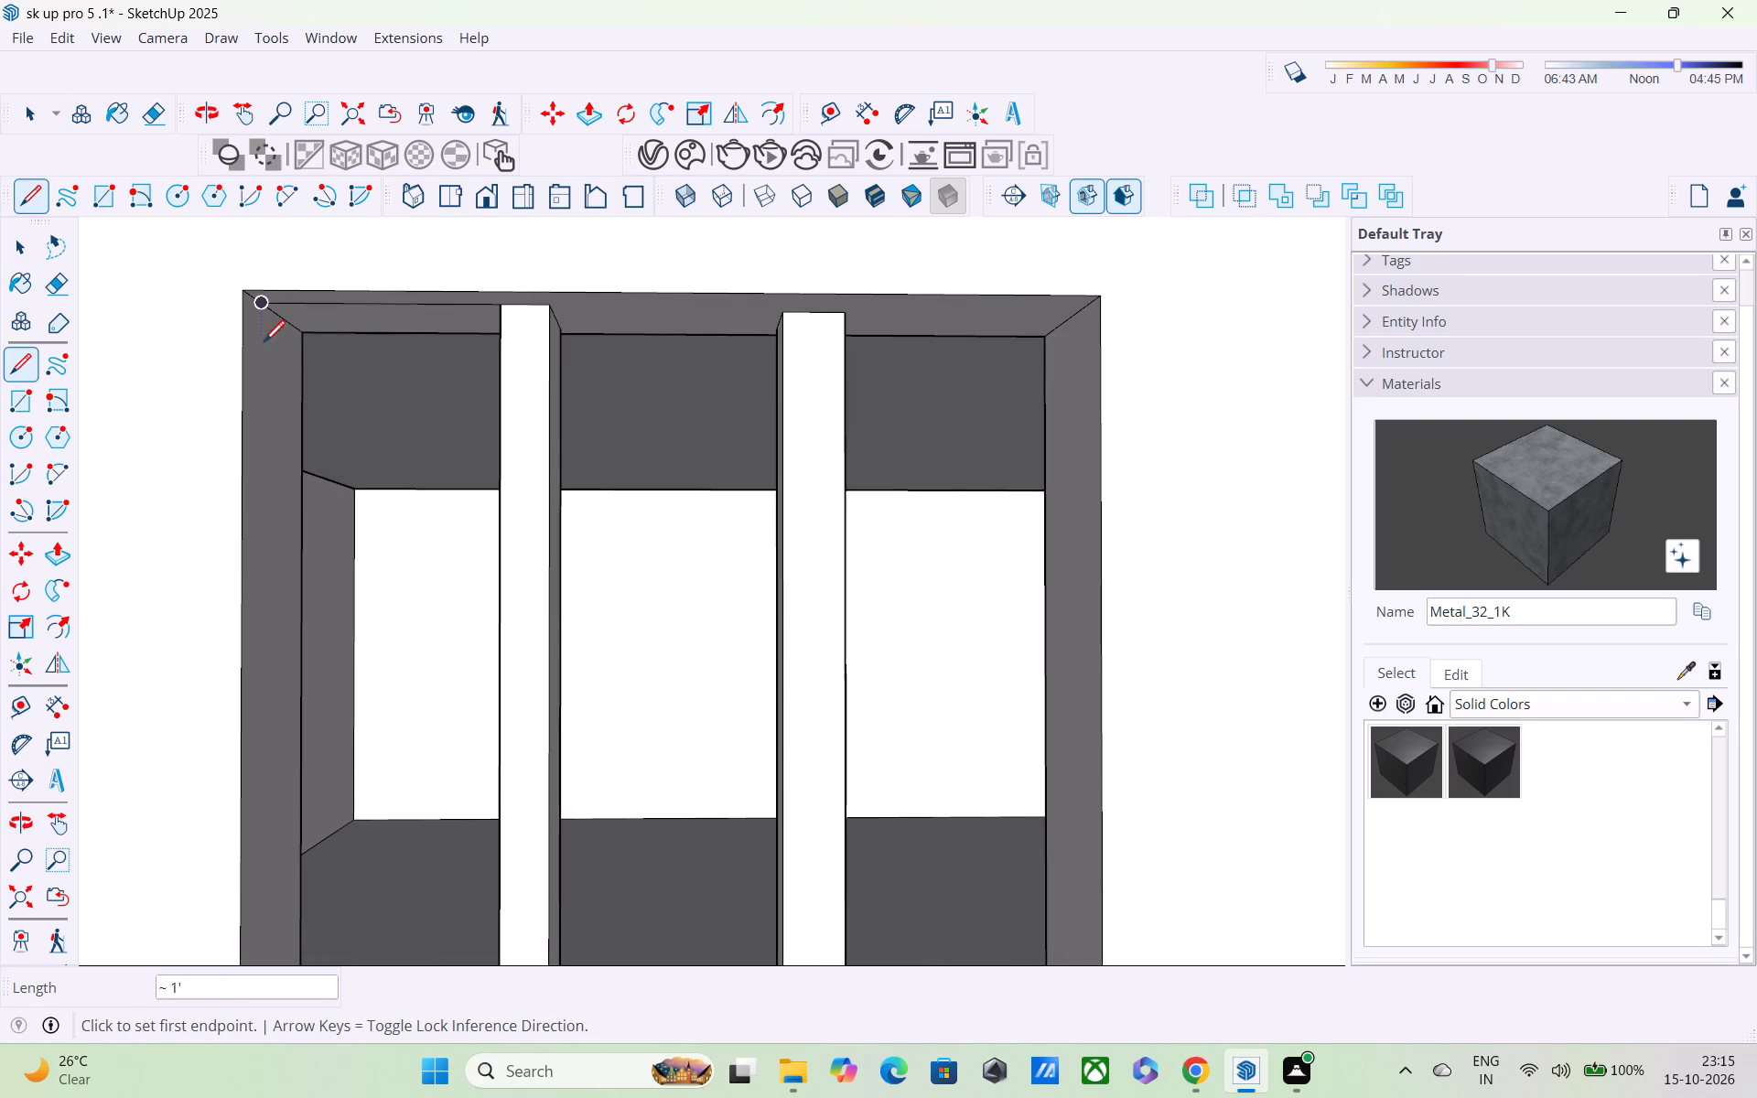
Draw a vertical line about 5' 4 7/8" long down the jamb from the head line's end to the sill.
scroll(264, 408, "down", 1)
middle_click_drag(268, 414, 328, 352, "shift")
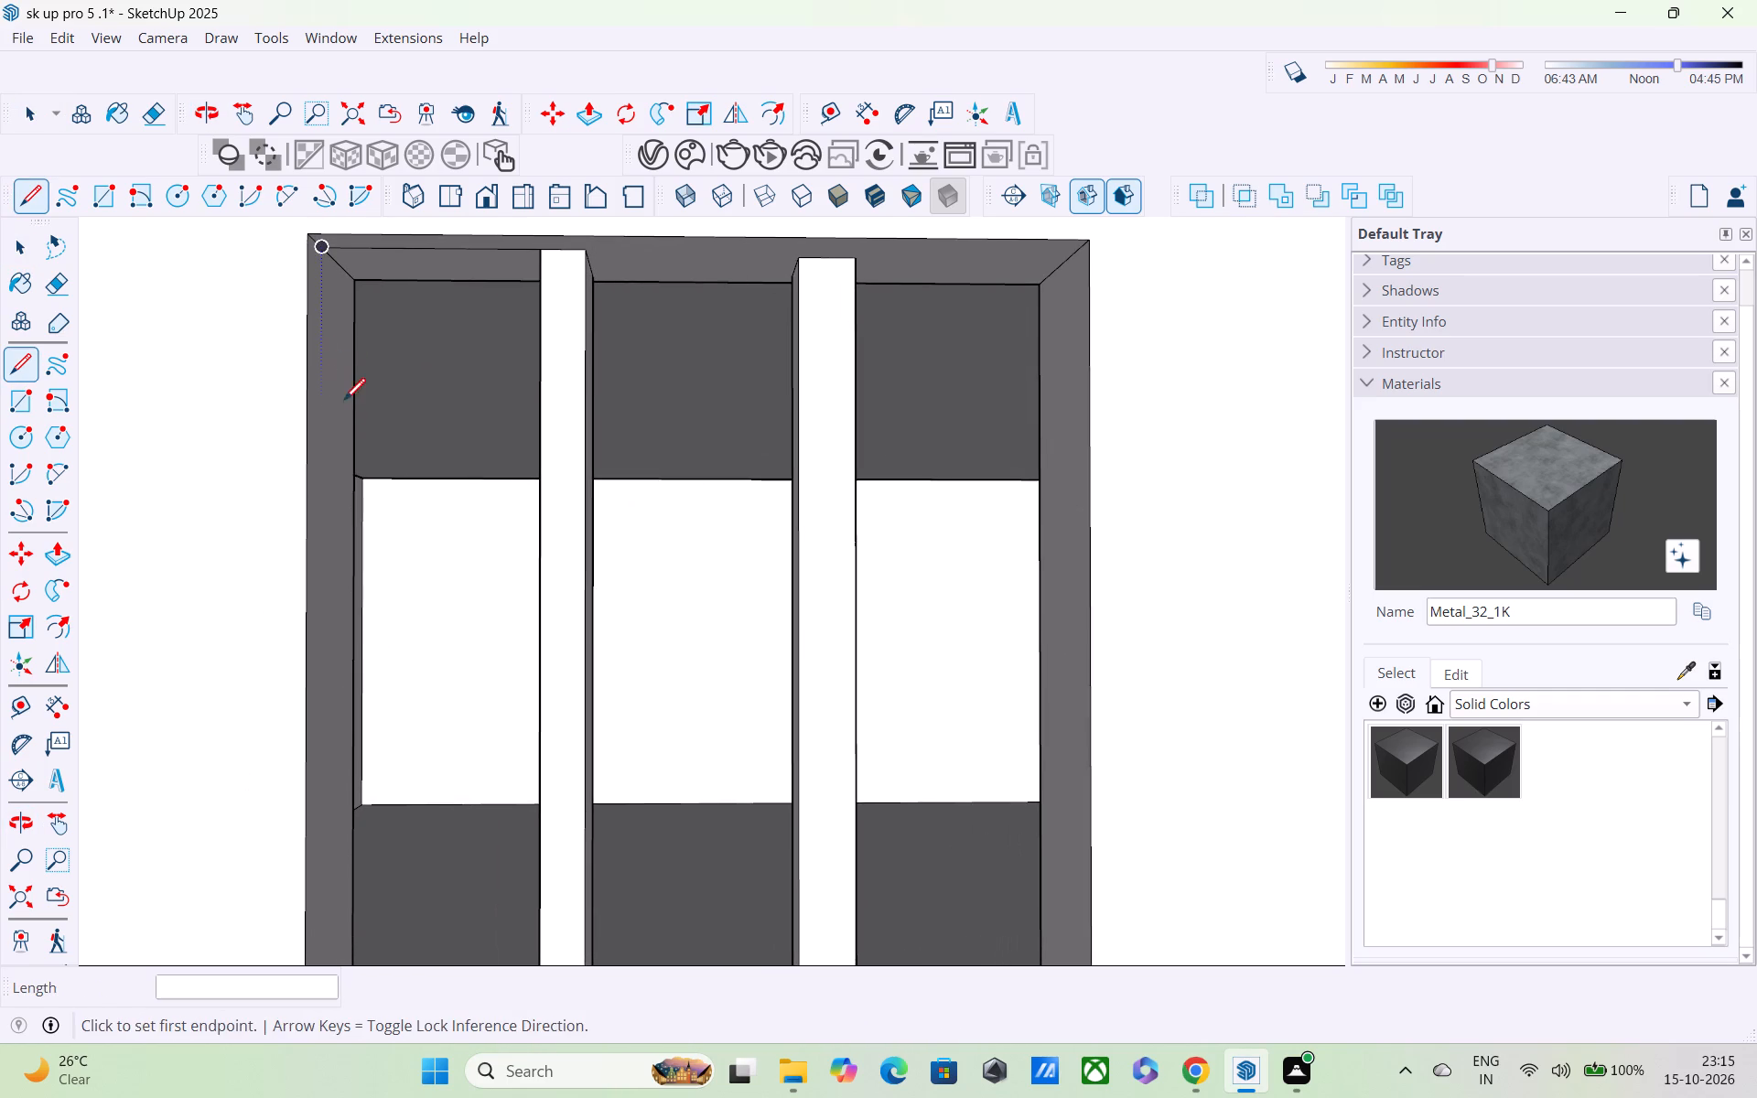
middle_click_drag(340, 449, 364, 478, "shift")
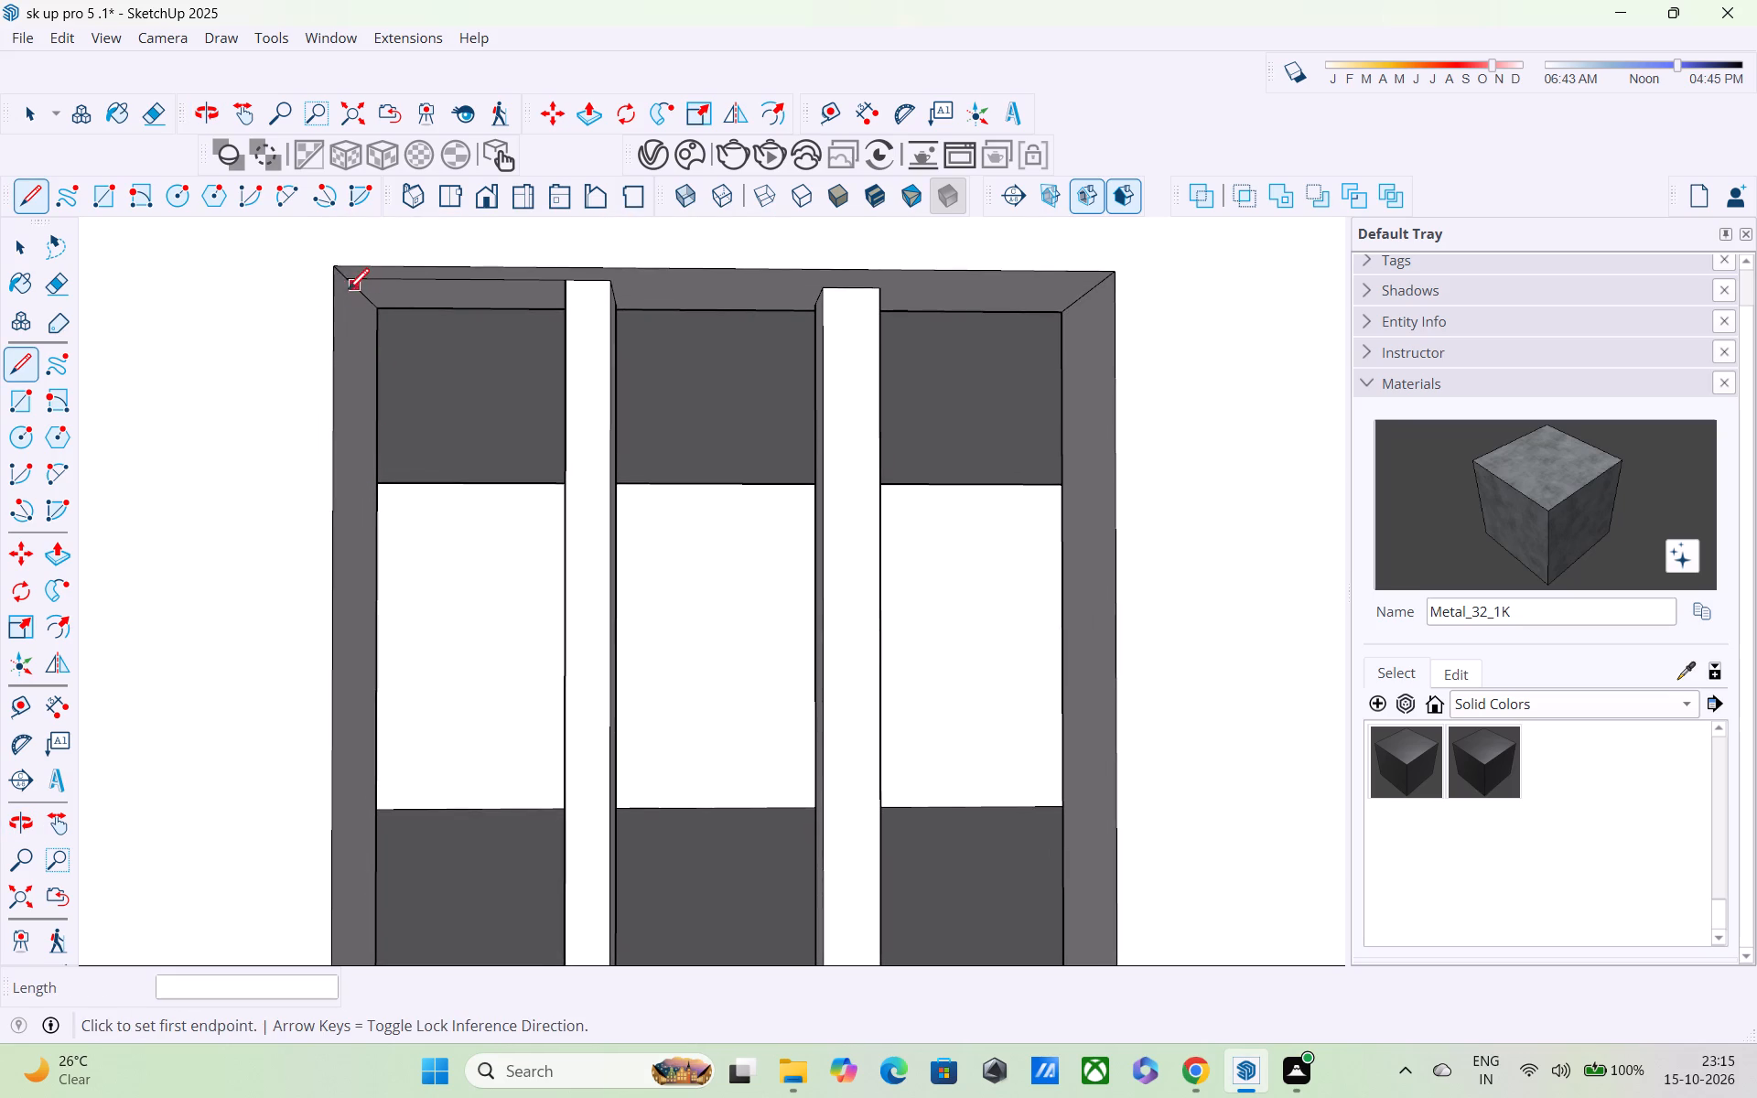
left_click(345, 285)
middle_click_drag(360, 535, 378, 346, "shift")
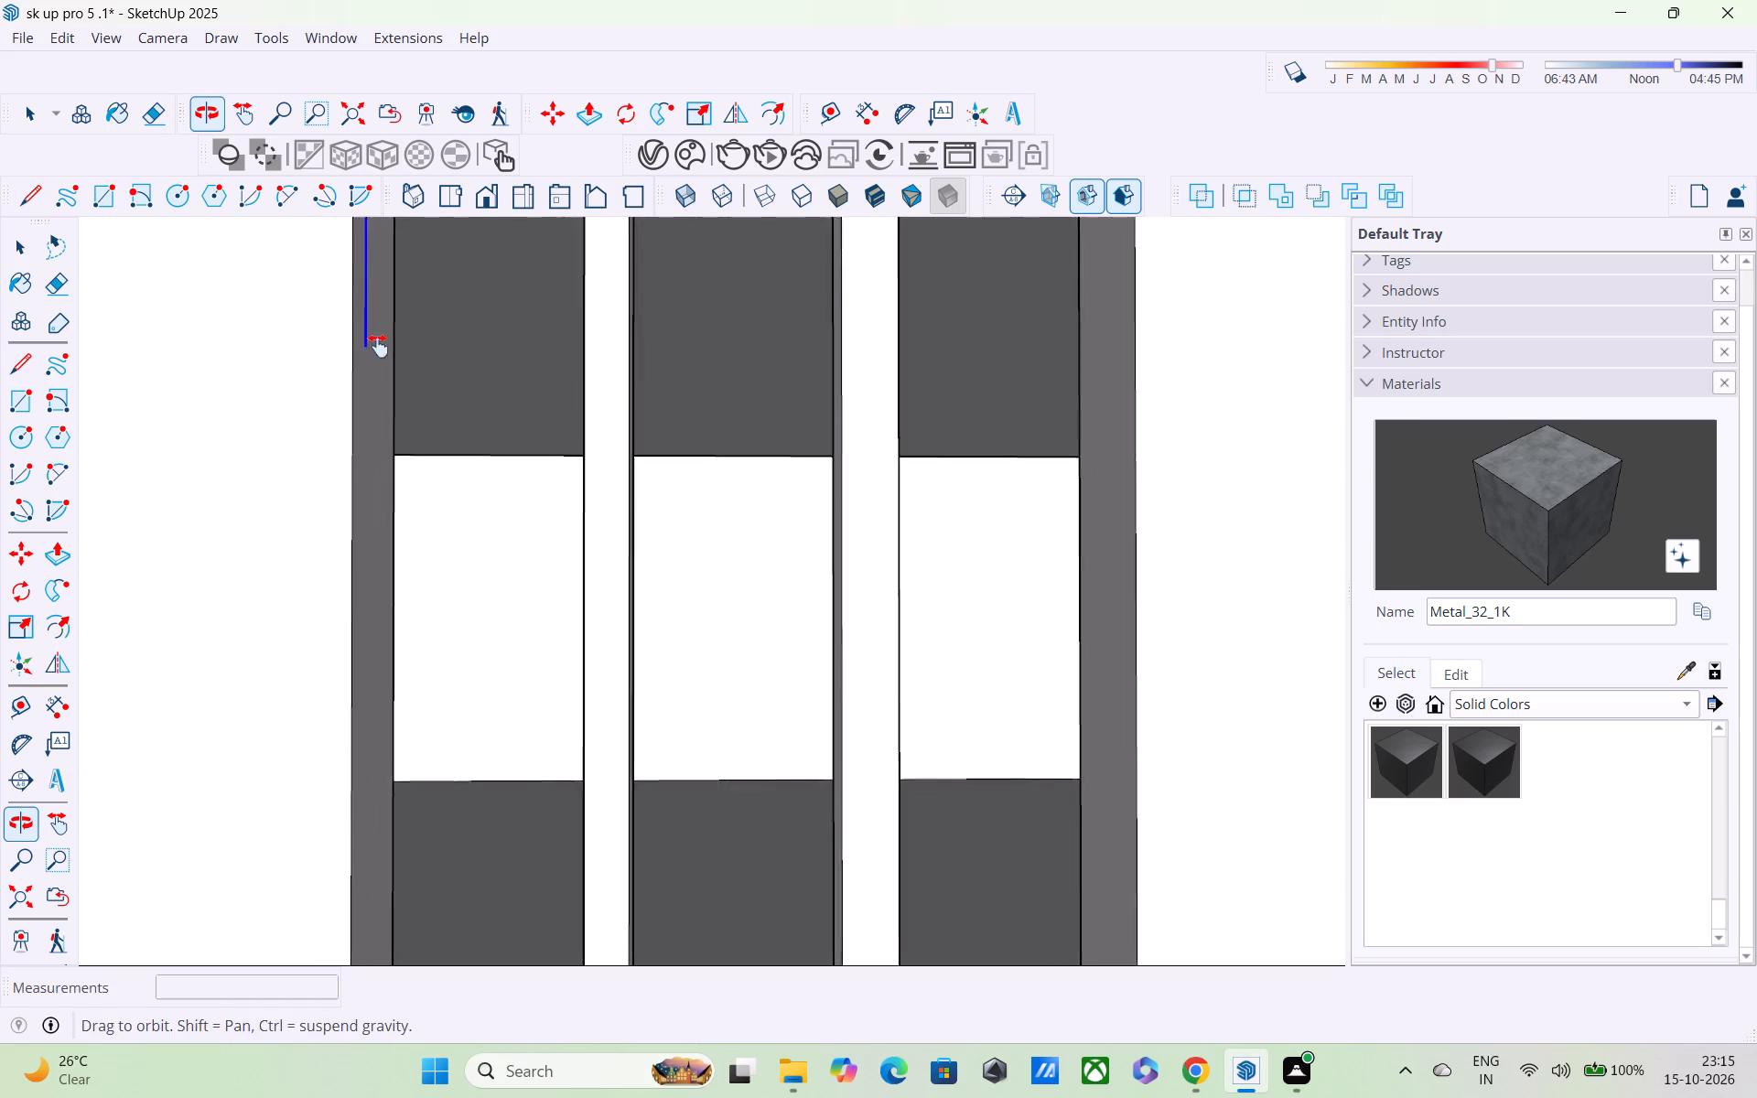
middle_click_drag(378, 346, 391, 231, "shift")
scroll(391, 259, "down", 5)
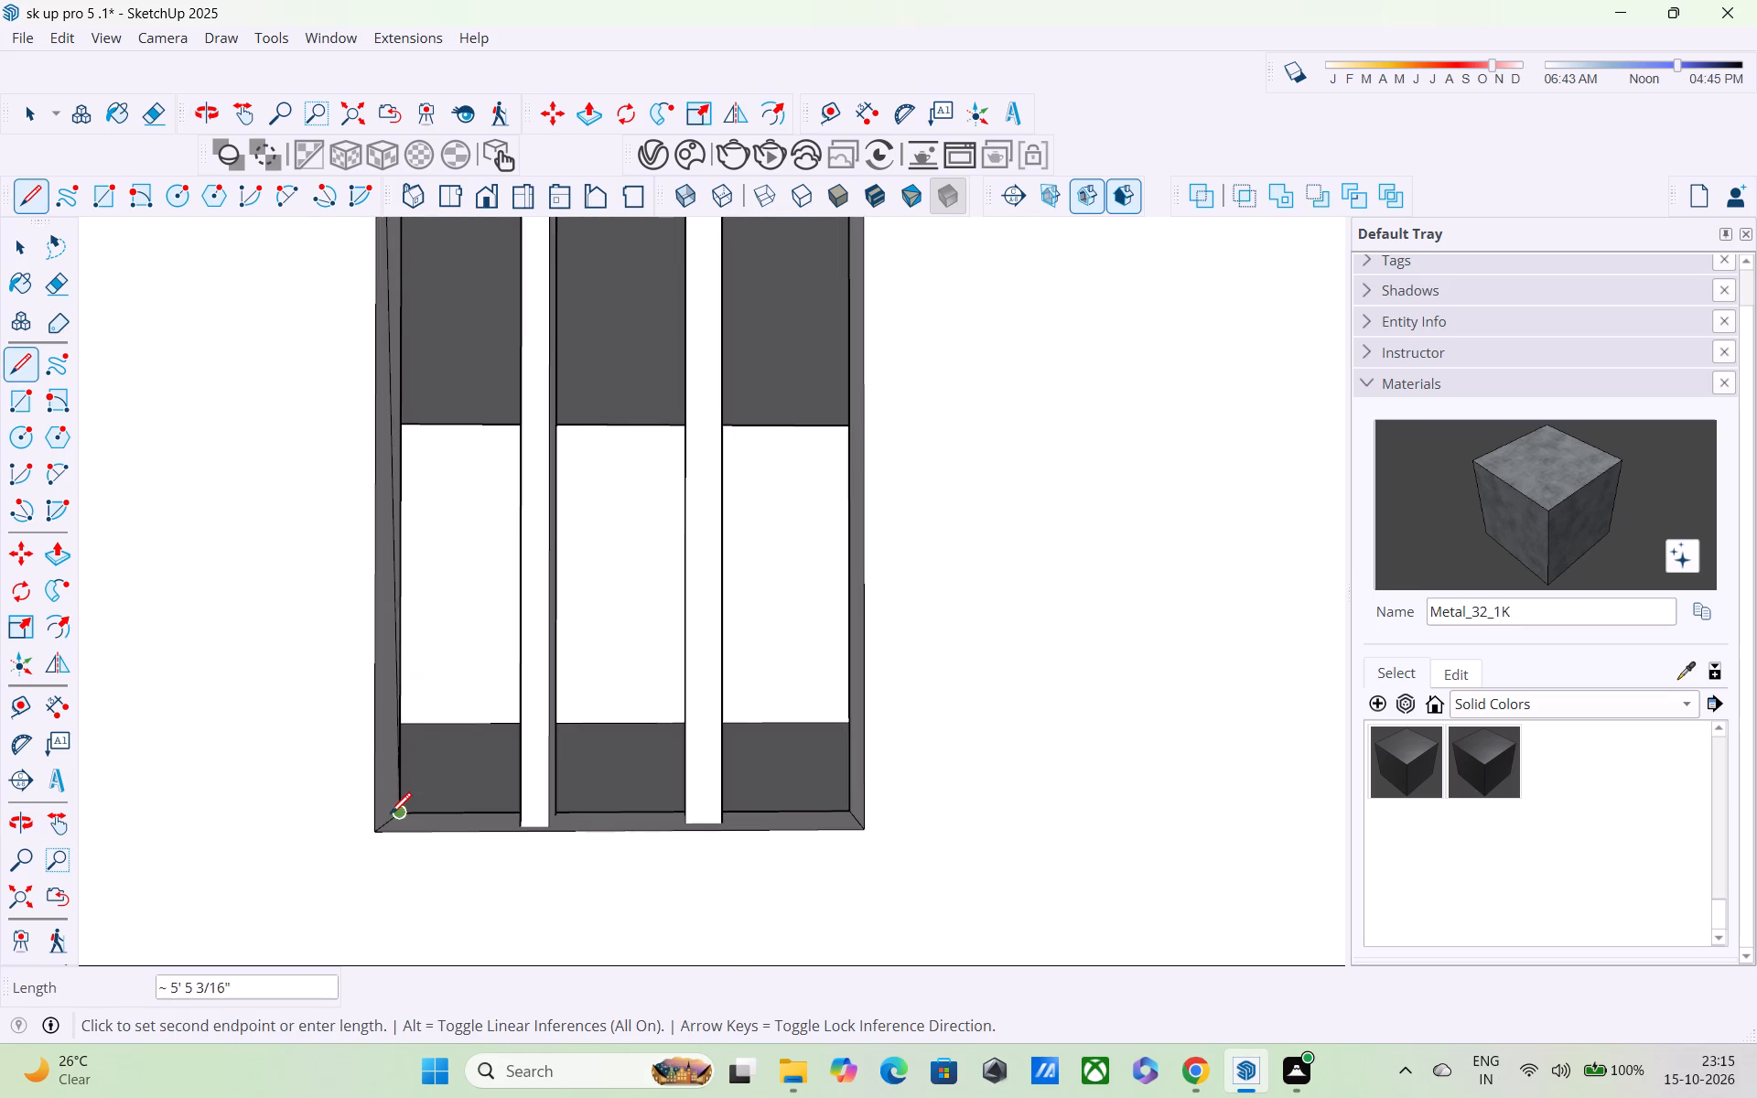
left_click(390, 816)
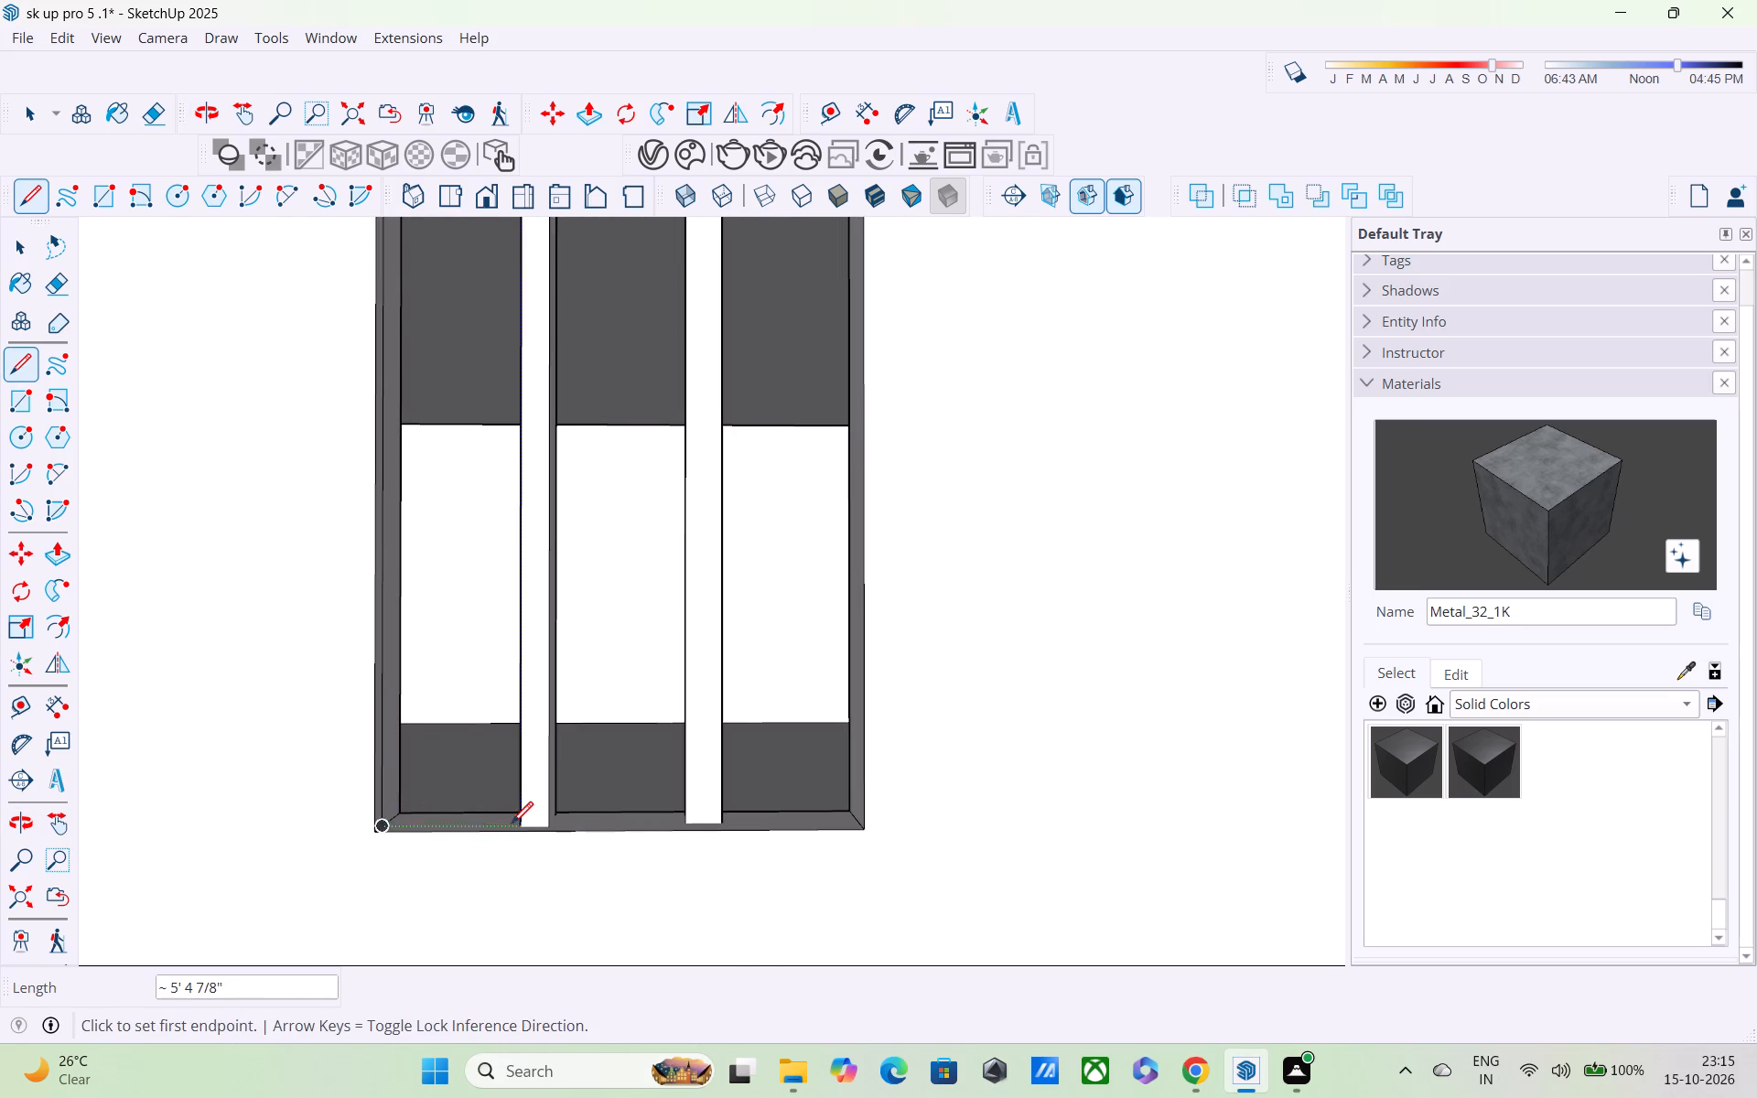
Draw a line about 5' 4 7/8" long from the sill beside the first bar up to the bar's top corner.
left_click(523, 829)
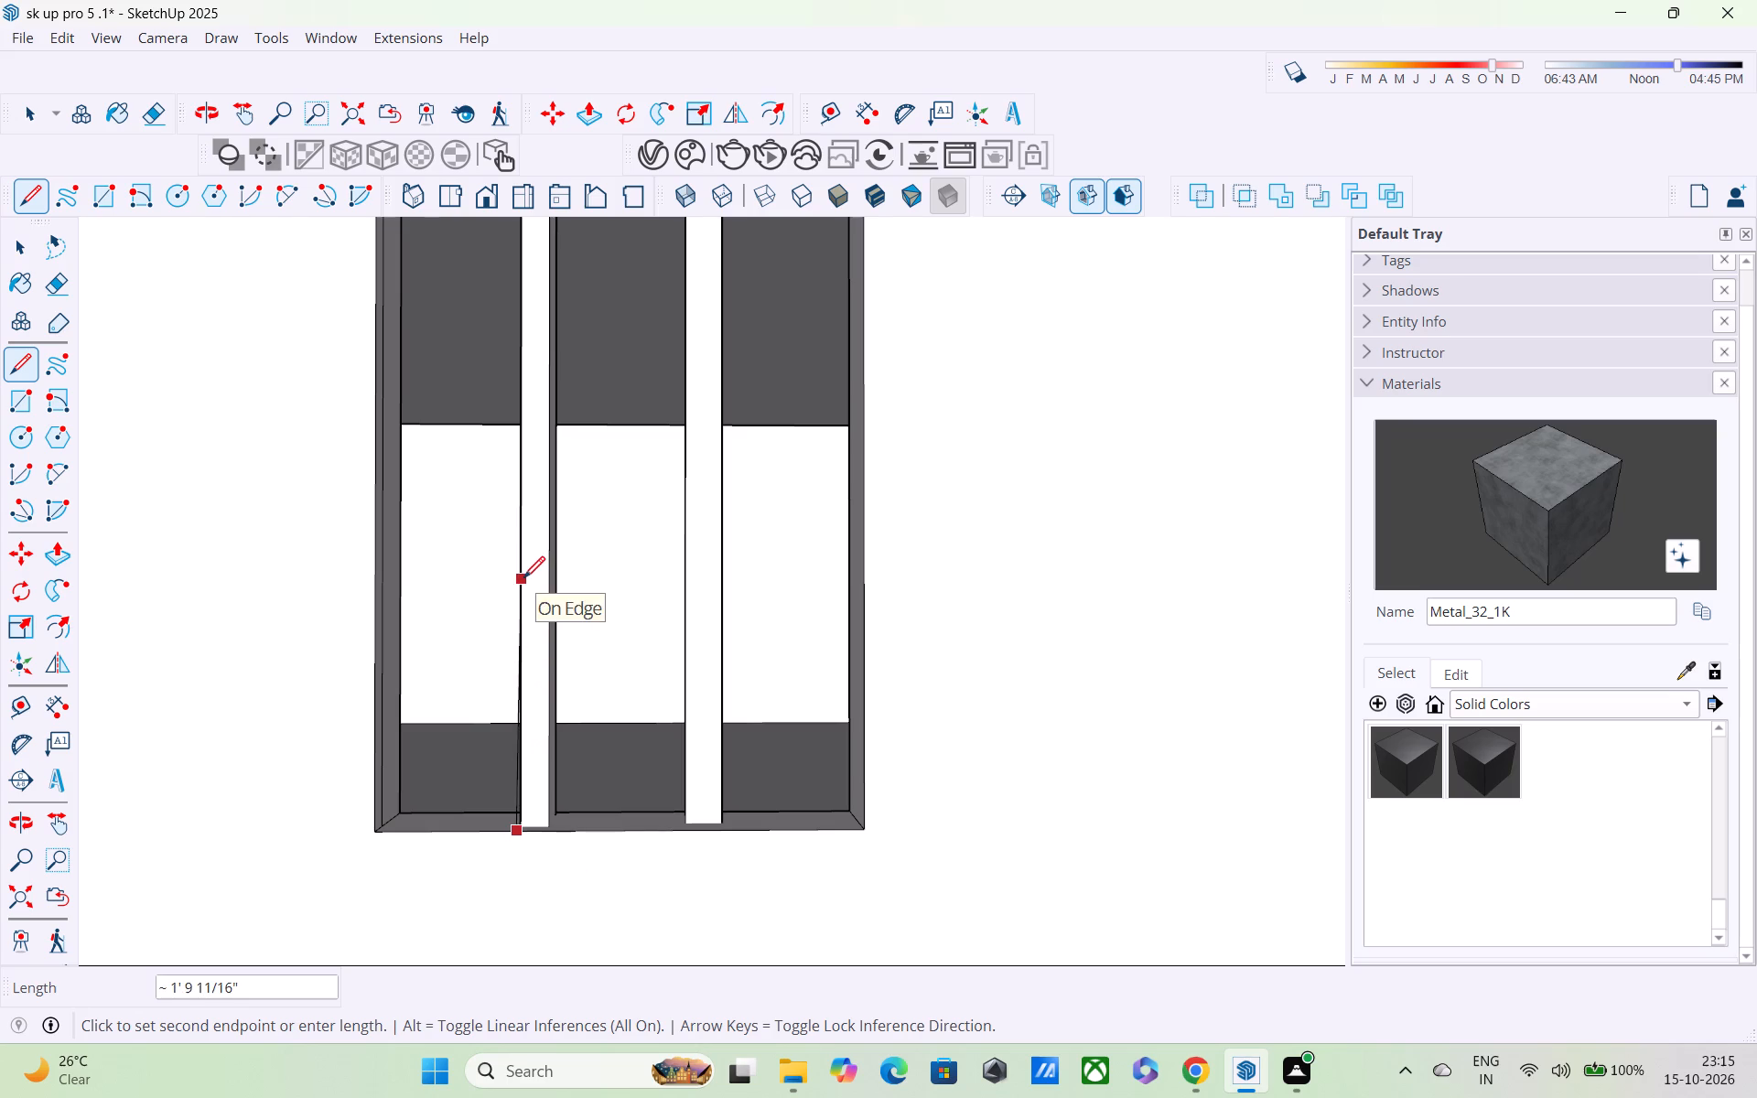
middle_click_drag(523, 580, 547, 825)
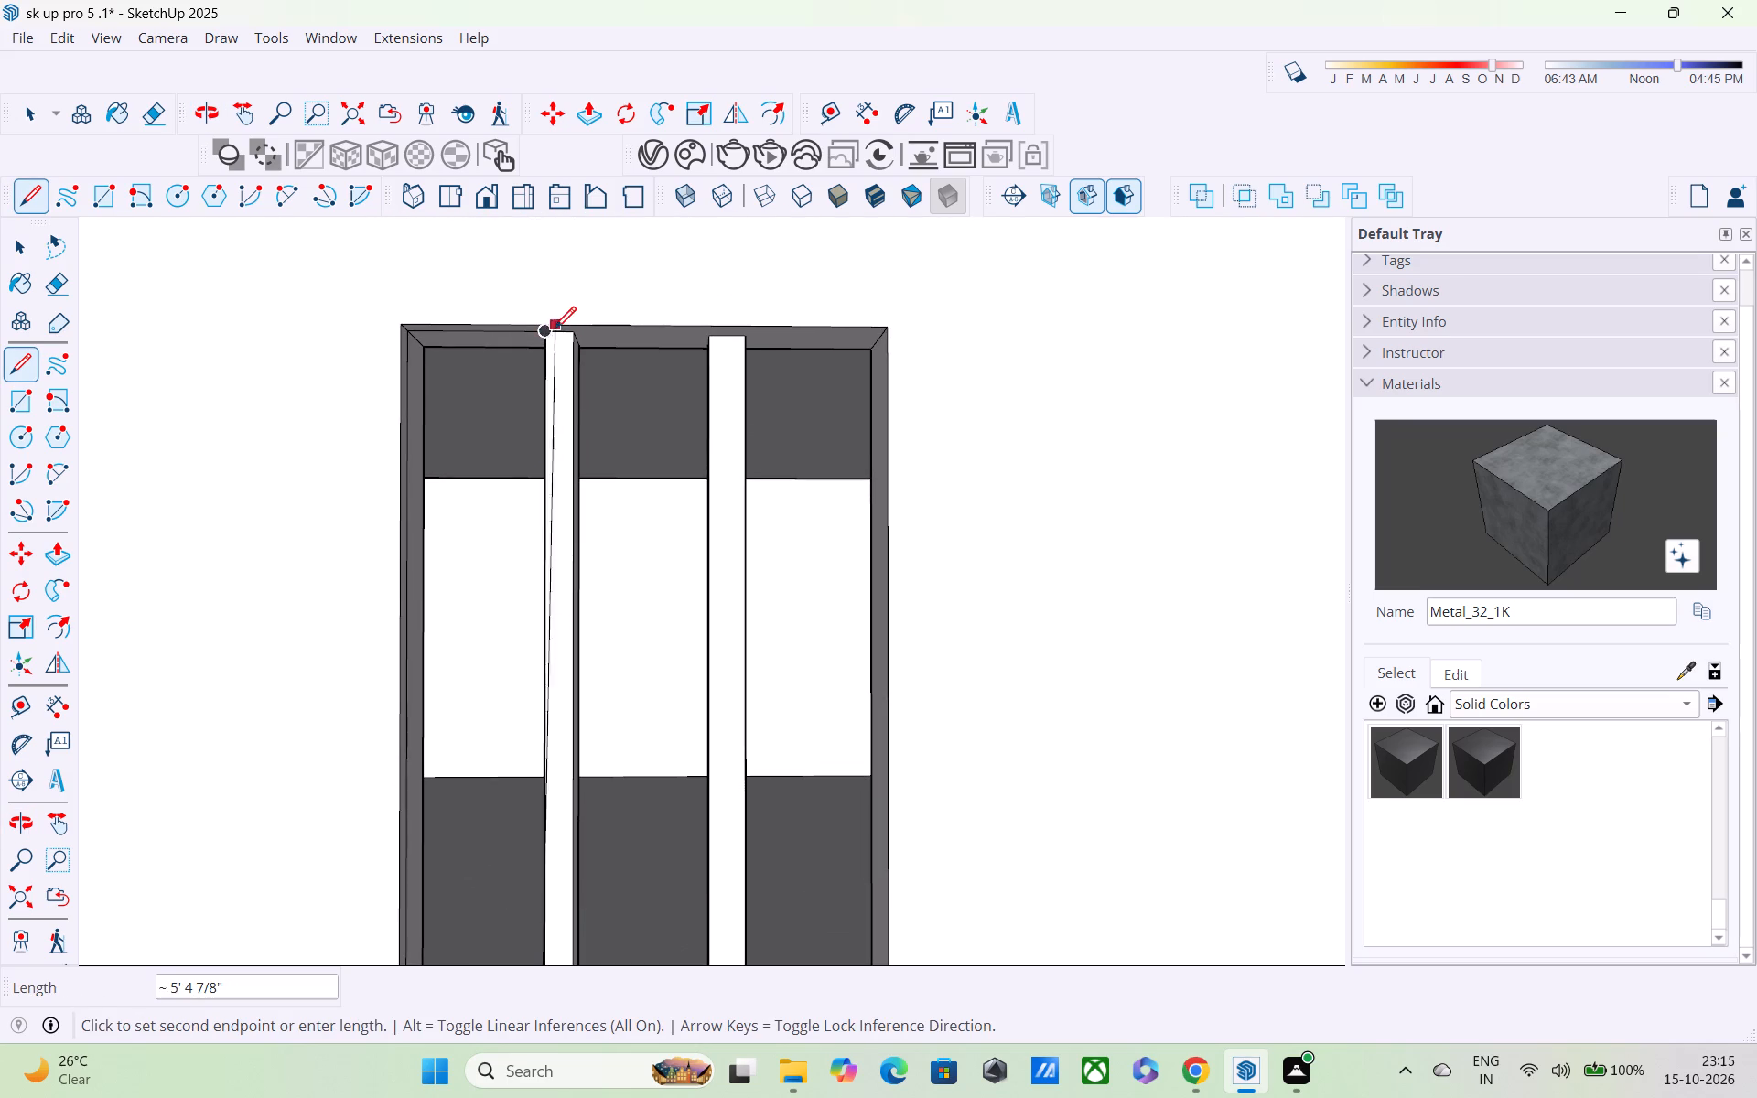
left_click(542, 335)
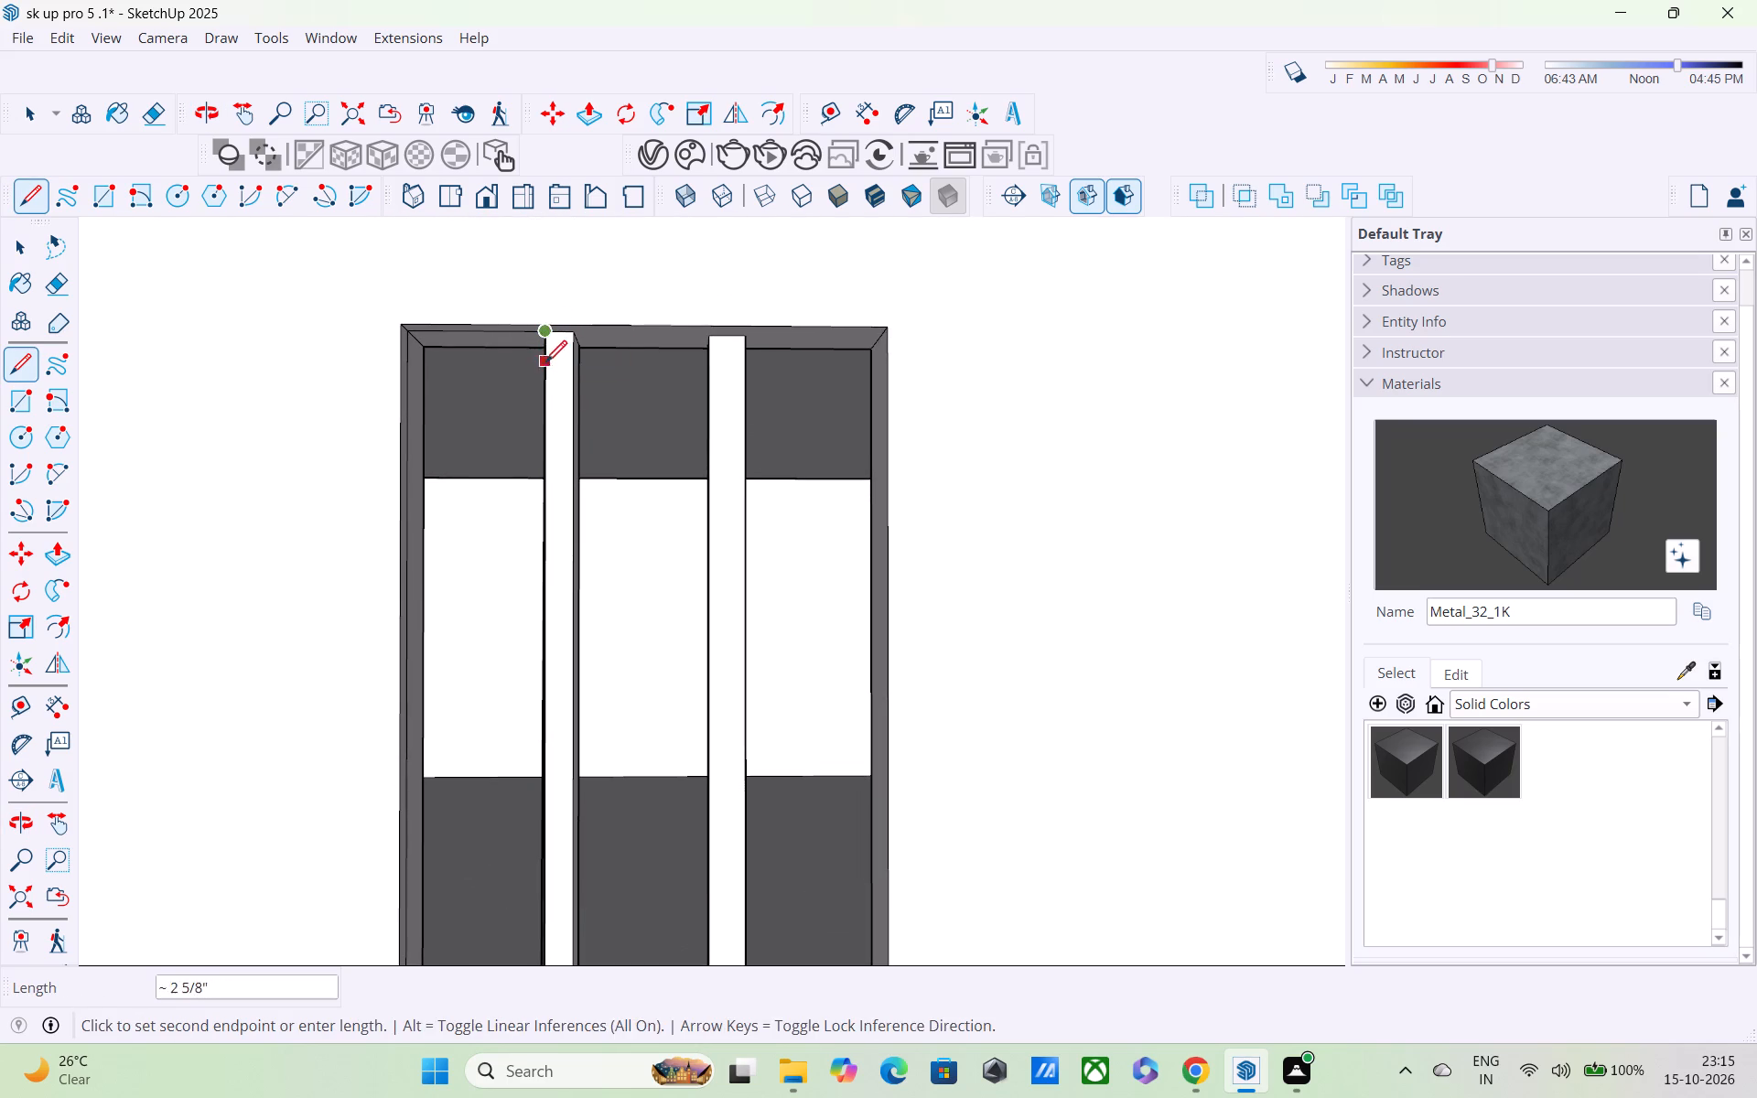
middle_click_drag(549, 385, 779, 380)
scroll(584, 351, "up", 3)
scroll(576, 353, "down", 2)
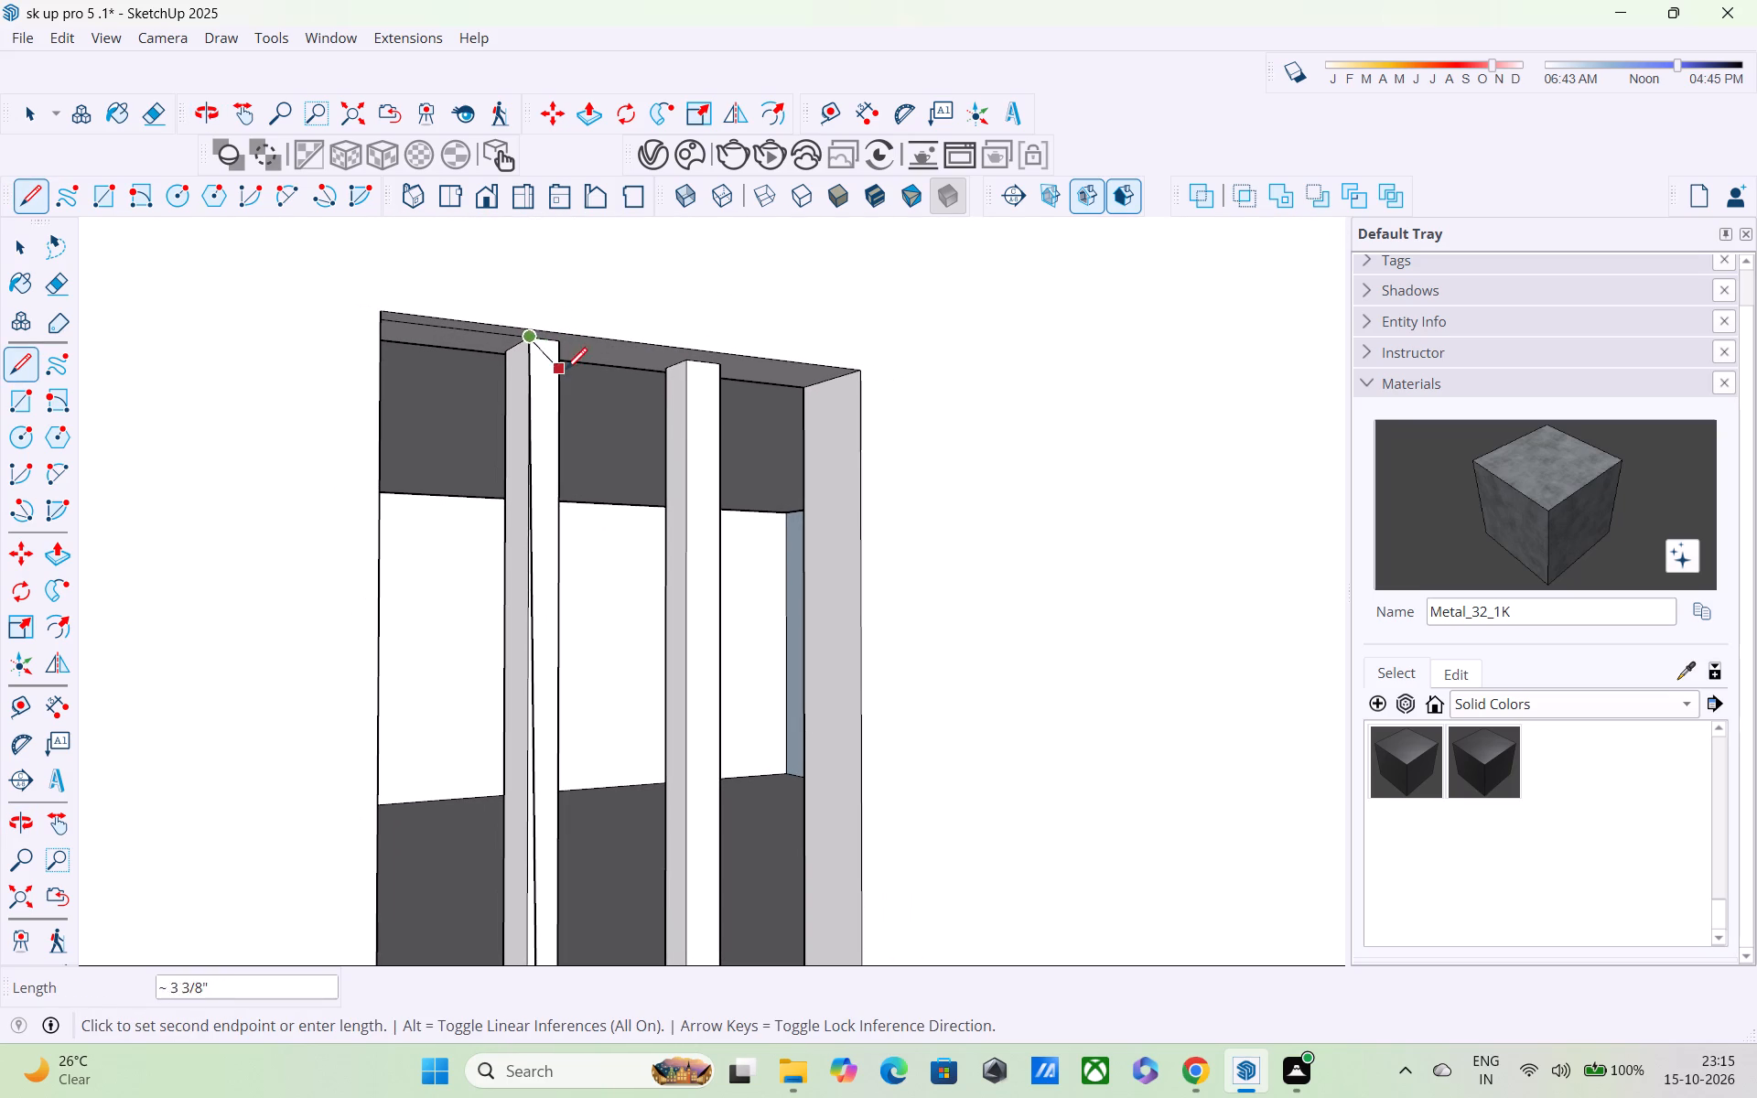
key("space")
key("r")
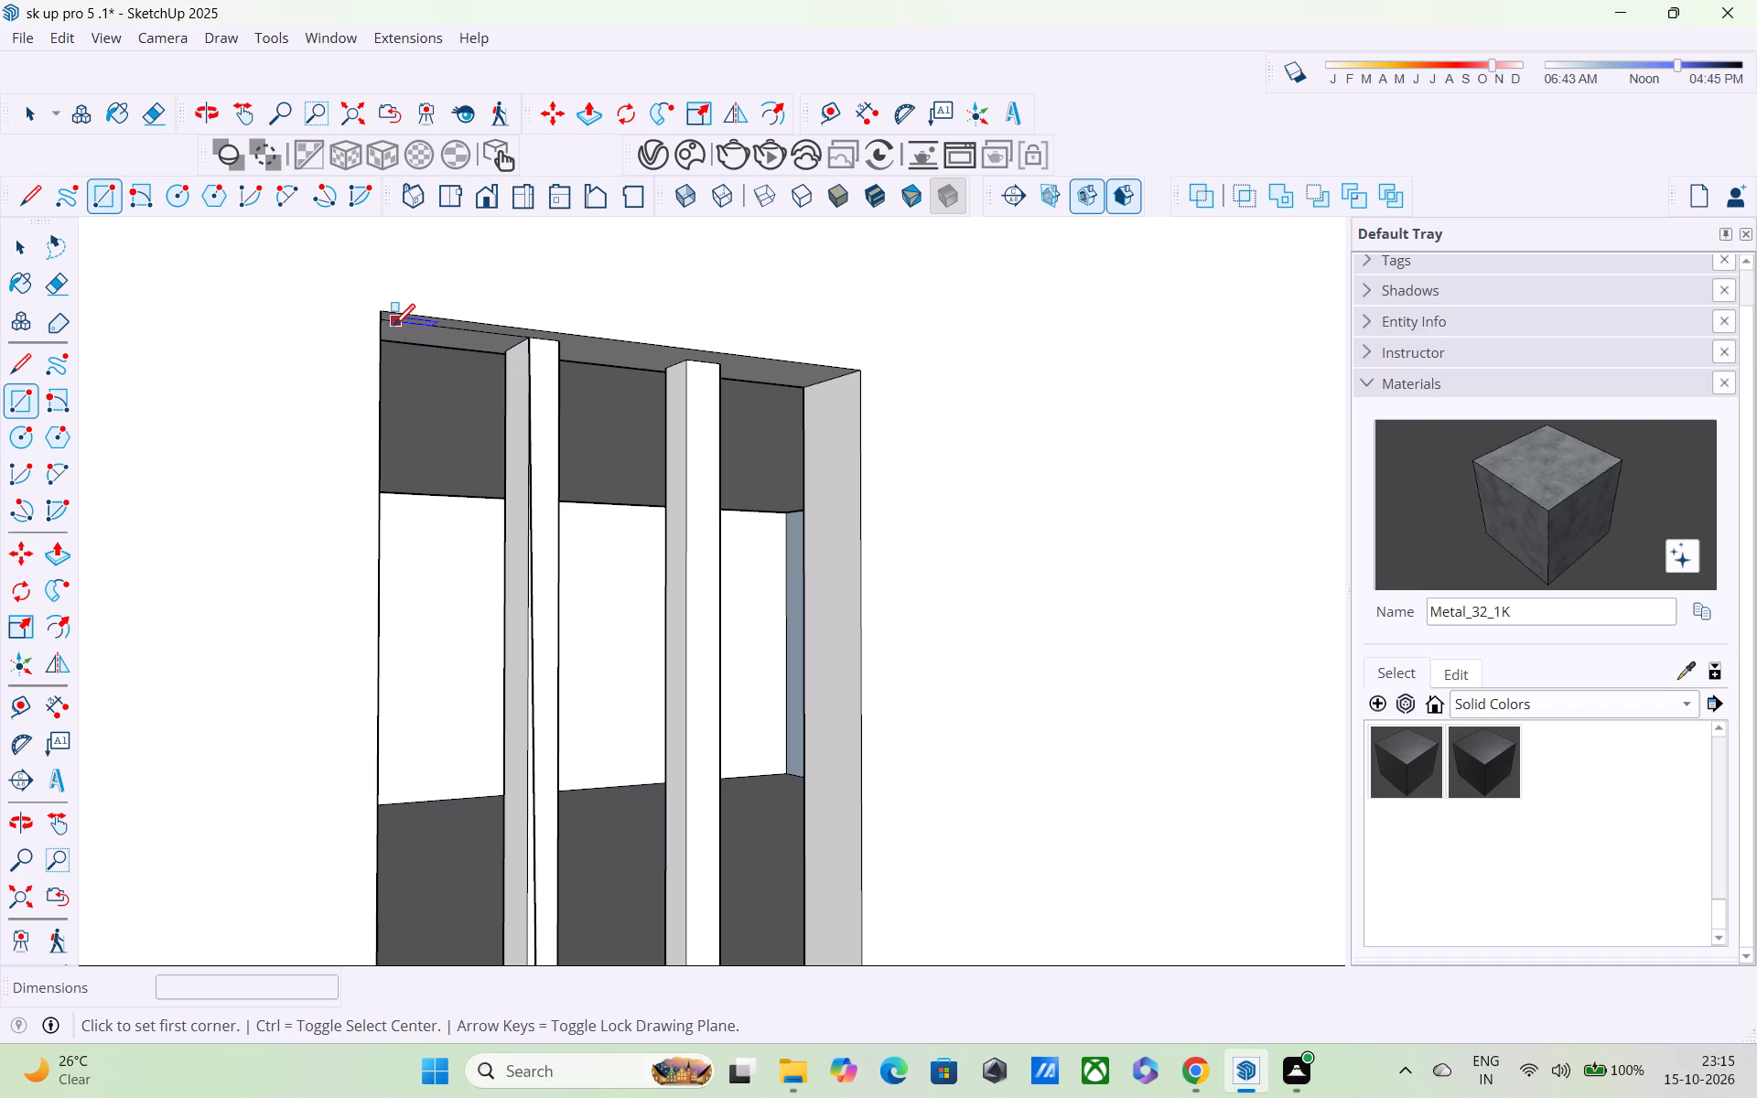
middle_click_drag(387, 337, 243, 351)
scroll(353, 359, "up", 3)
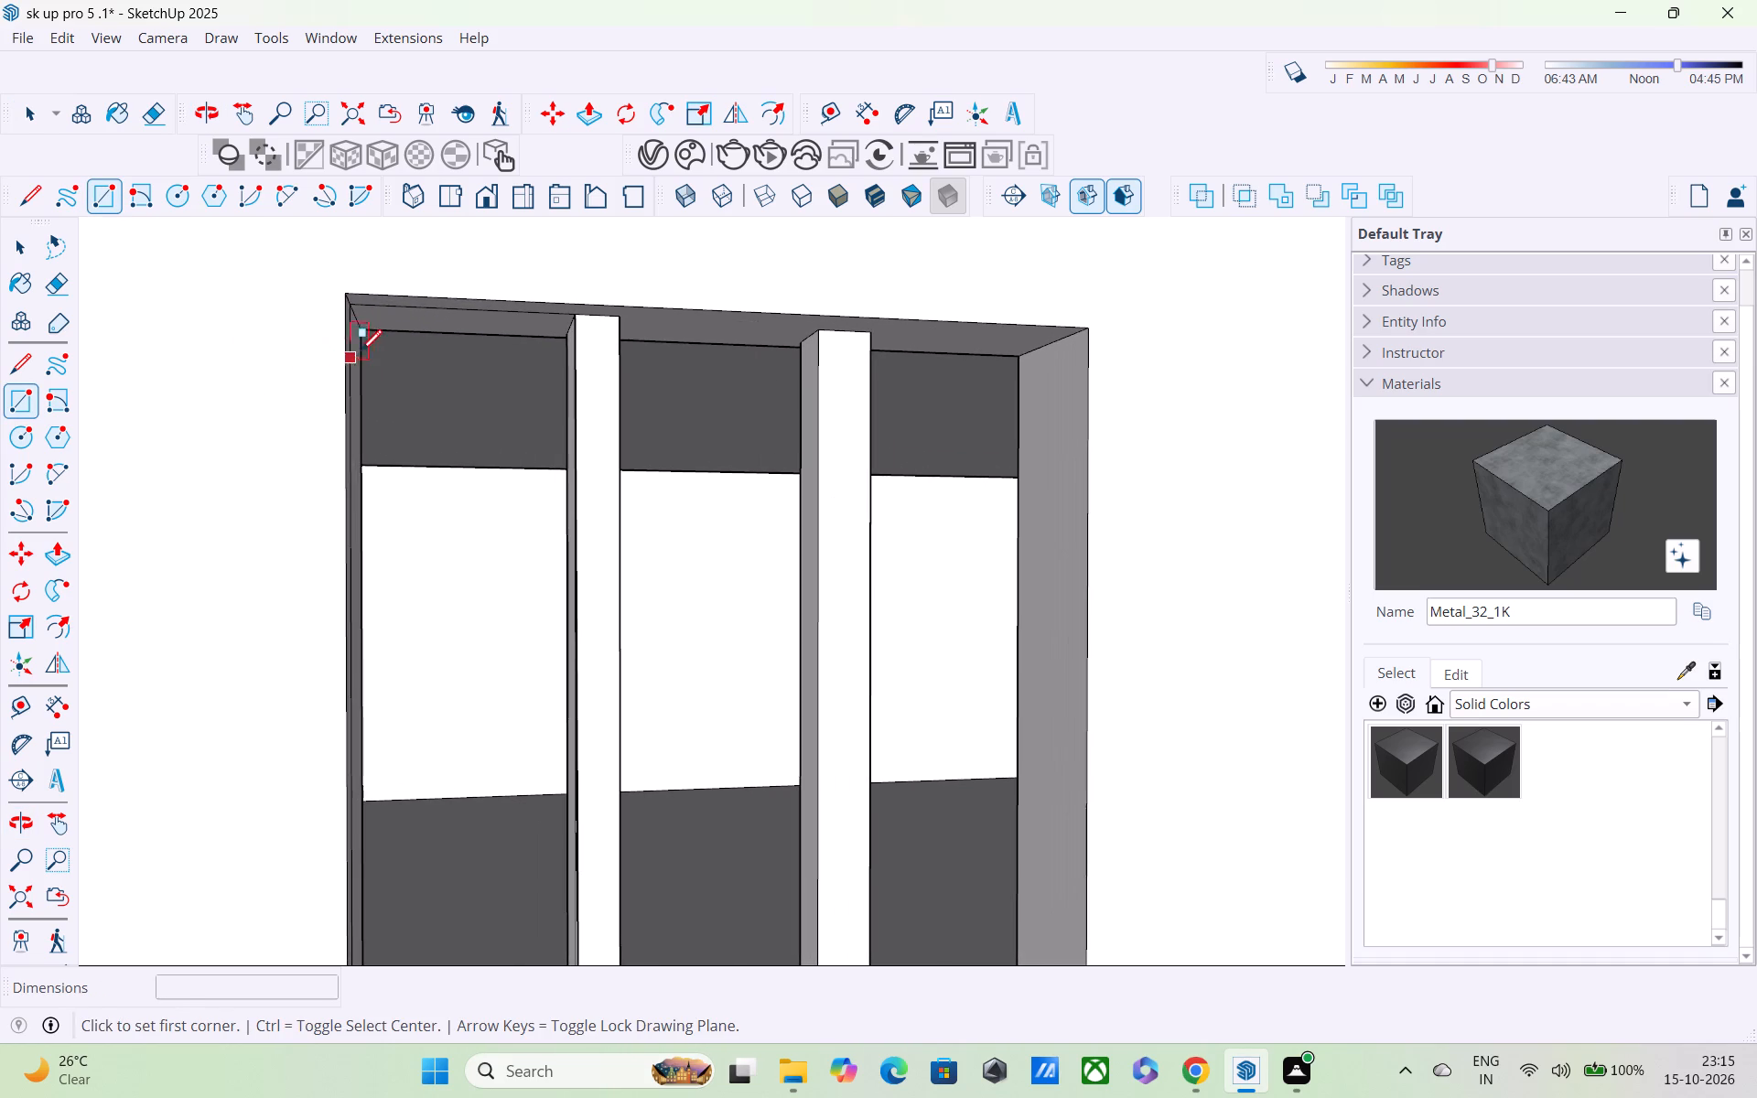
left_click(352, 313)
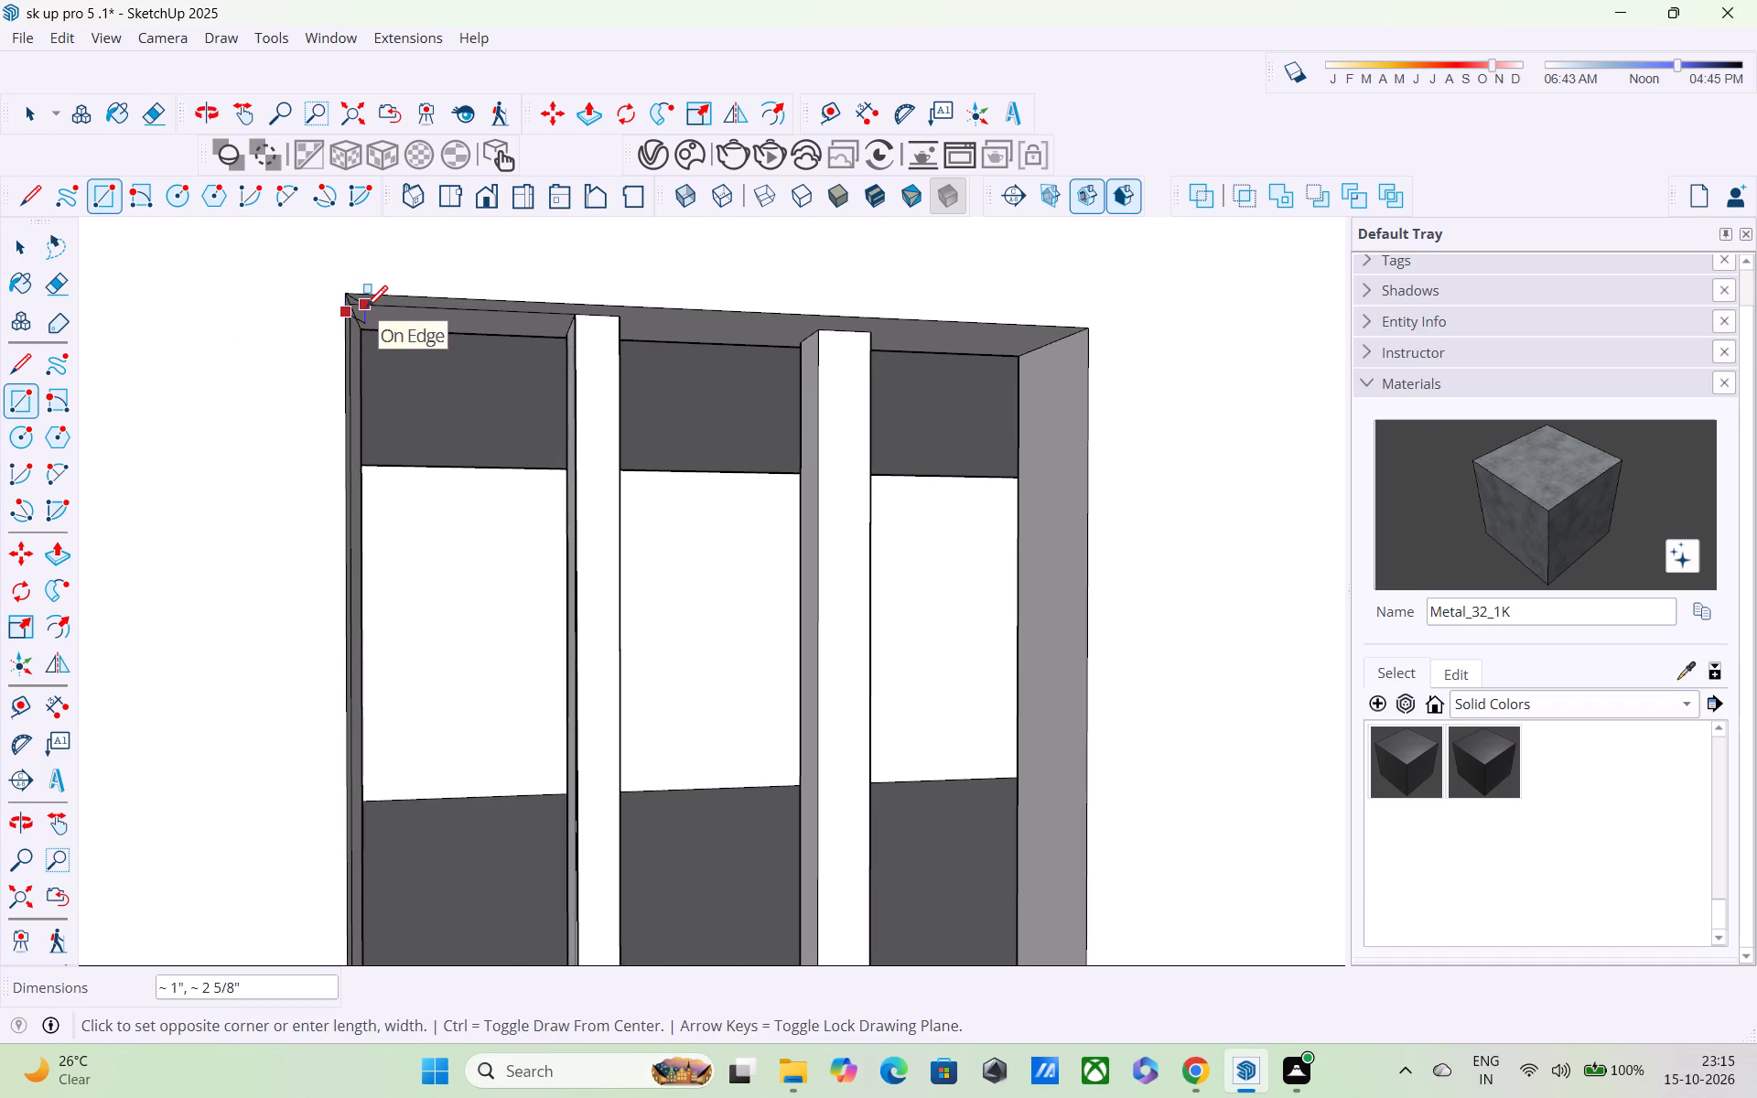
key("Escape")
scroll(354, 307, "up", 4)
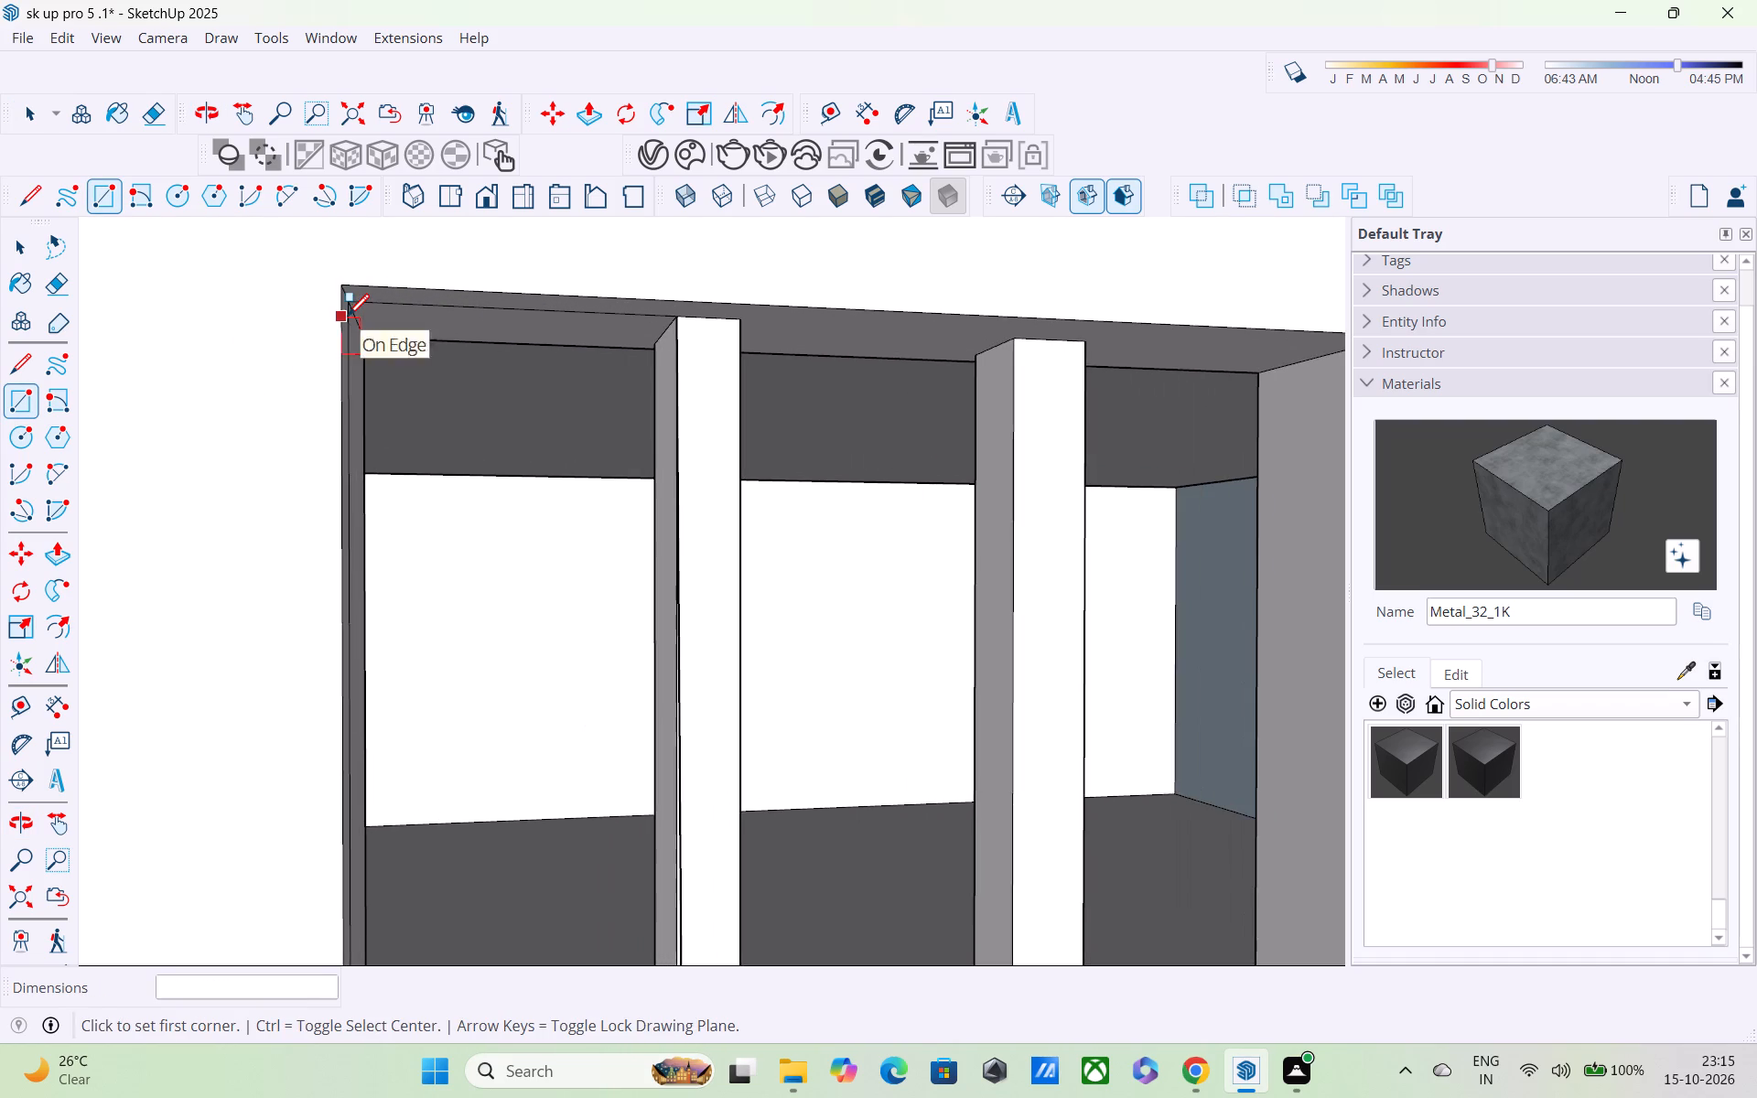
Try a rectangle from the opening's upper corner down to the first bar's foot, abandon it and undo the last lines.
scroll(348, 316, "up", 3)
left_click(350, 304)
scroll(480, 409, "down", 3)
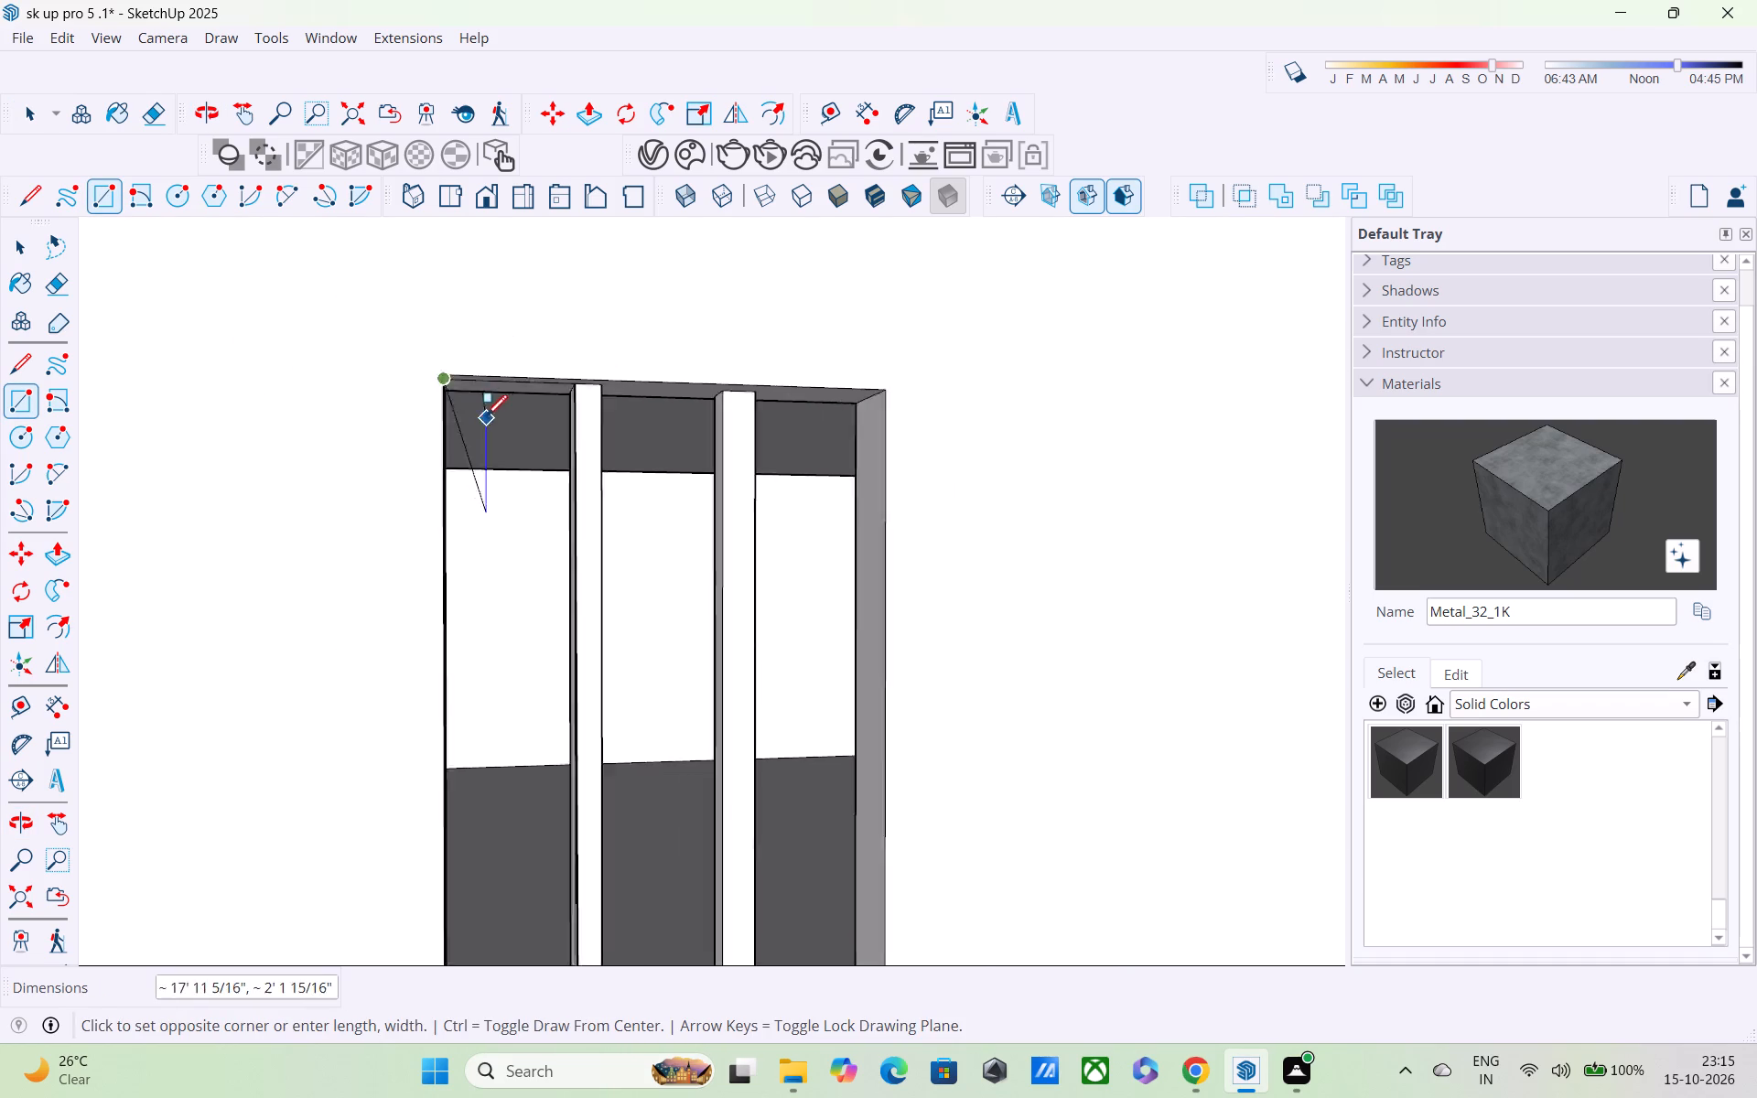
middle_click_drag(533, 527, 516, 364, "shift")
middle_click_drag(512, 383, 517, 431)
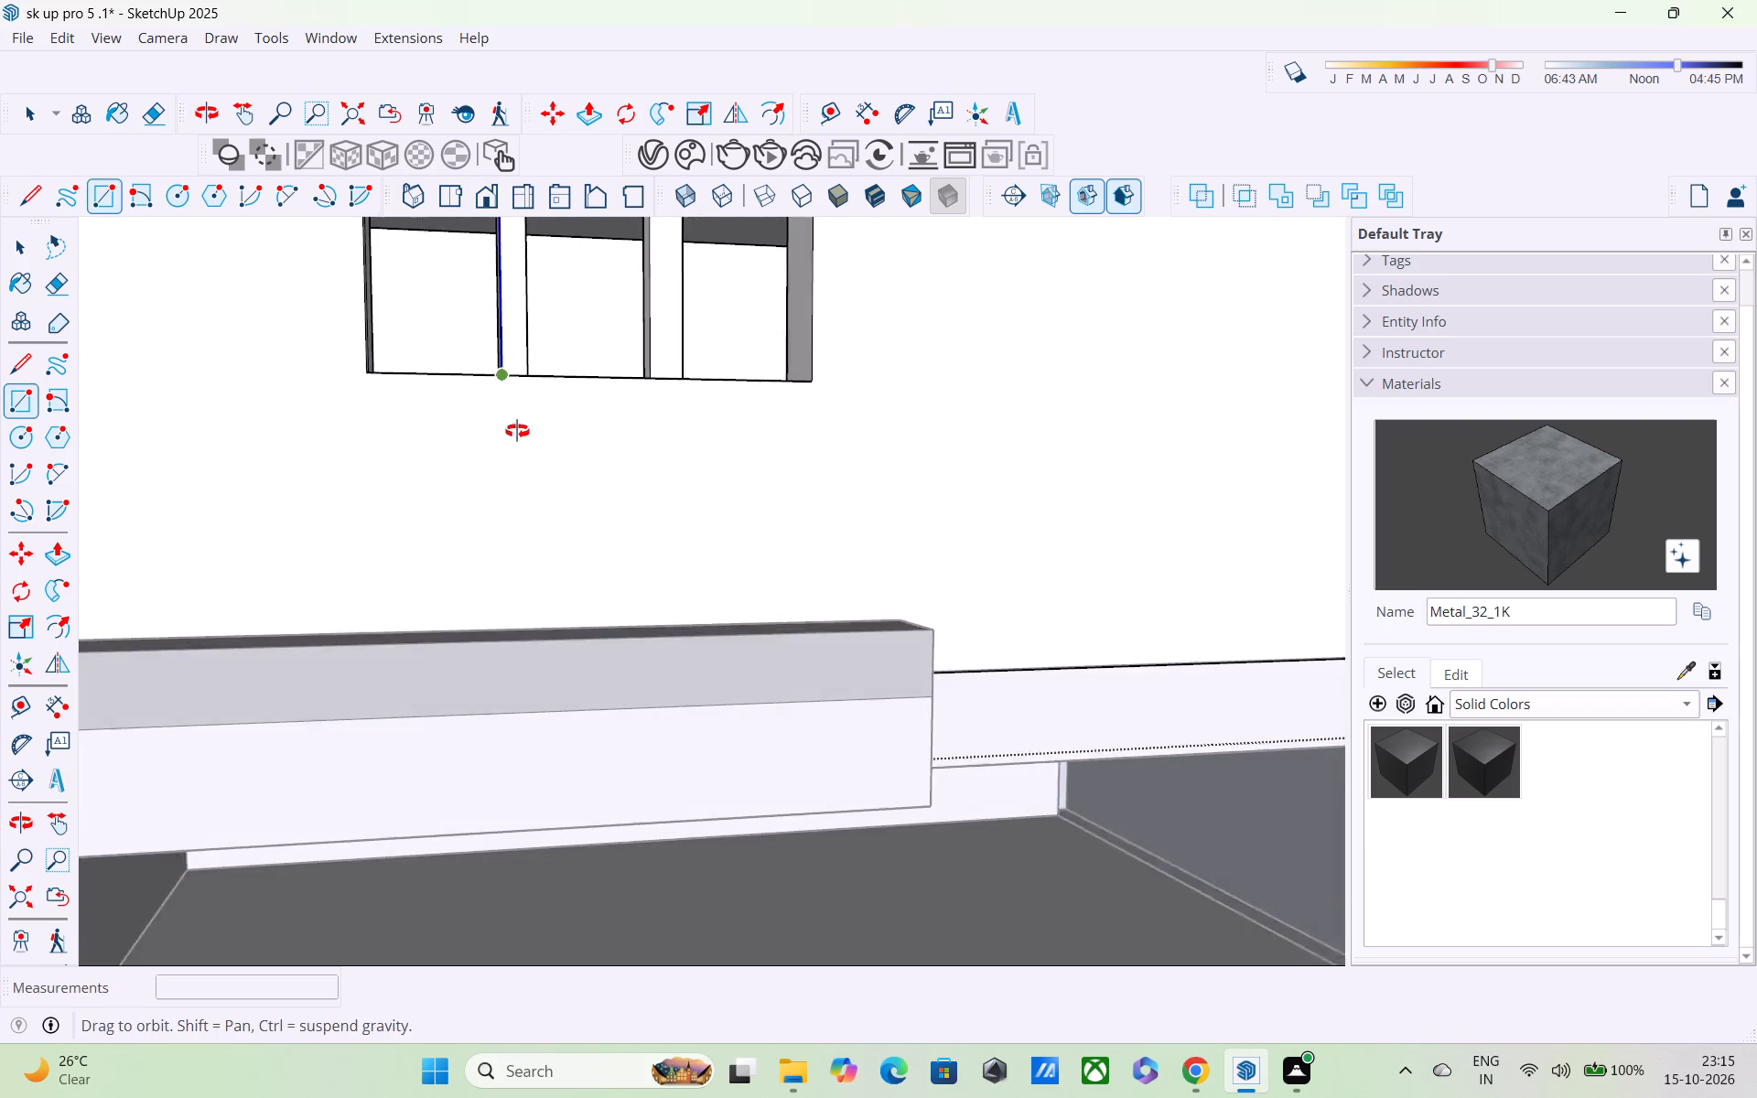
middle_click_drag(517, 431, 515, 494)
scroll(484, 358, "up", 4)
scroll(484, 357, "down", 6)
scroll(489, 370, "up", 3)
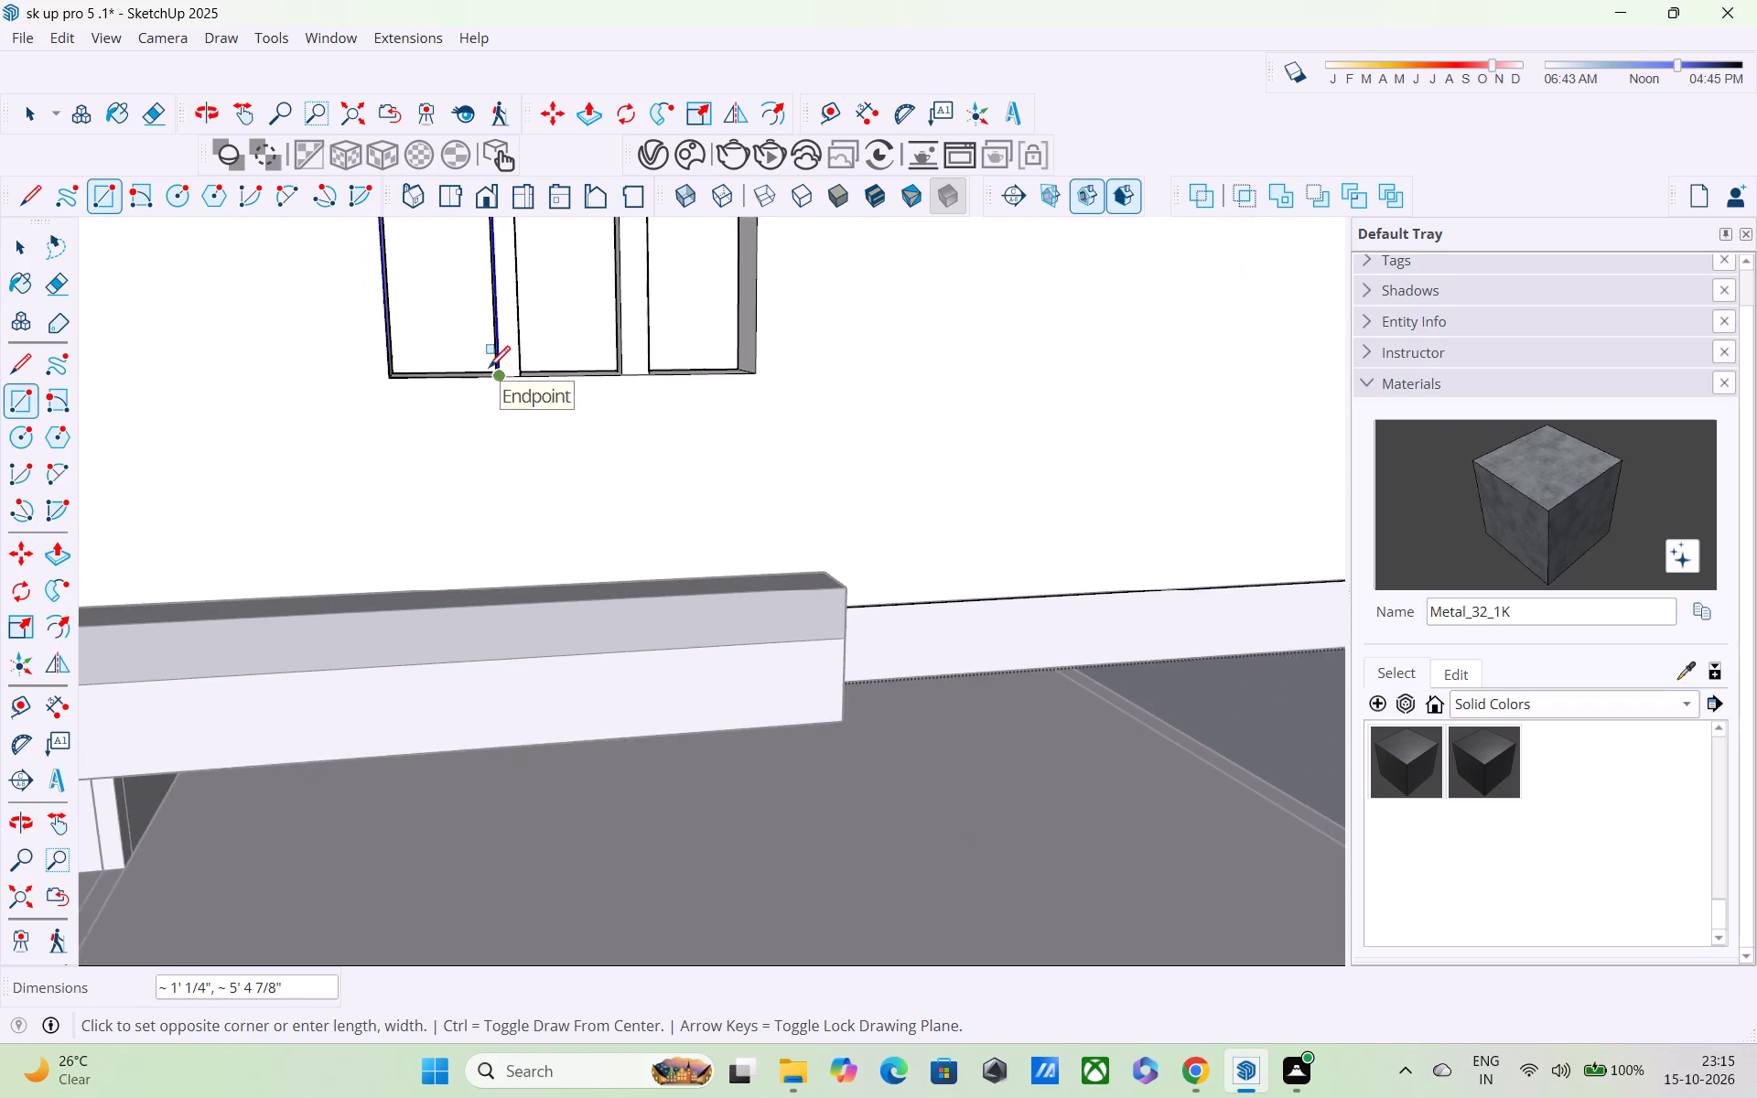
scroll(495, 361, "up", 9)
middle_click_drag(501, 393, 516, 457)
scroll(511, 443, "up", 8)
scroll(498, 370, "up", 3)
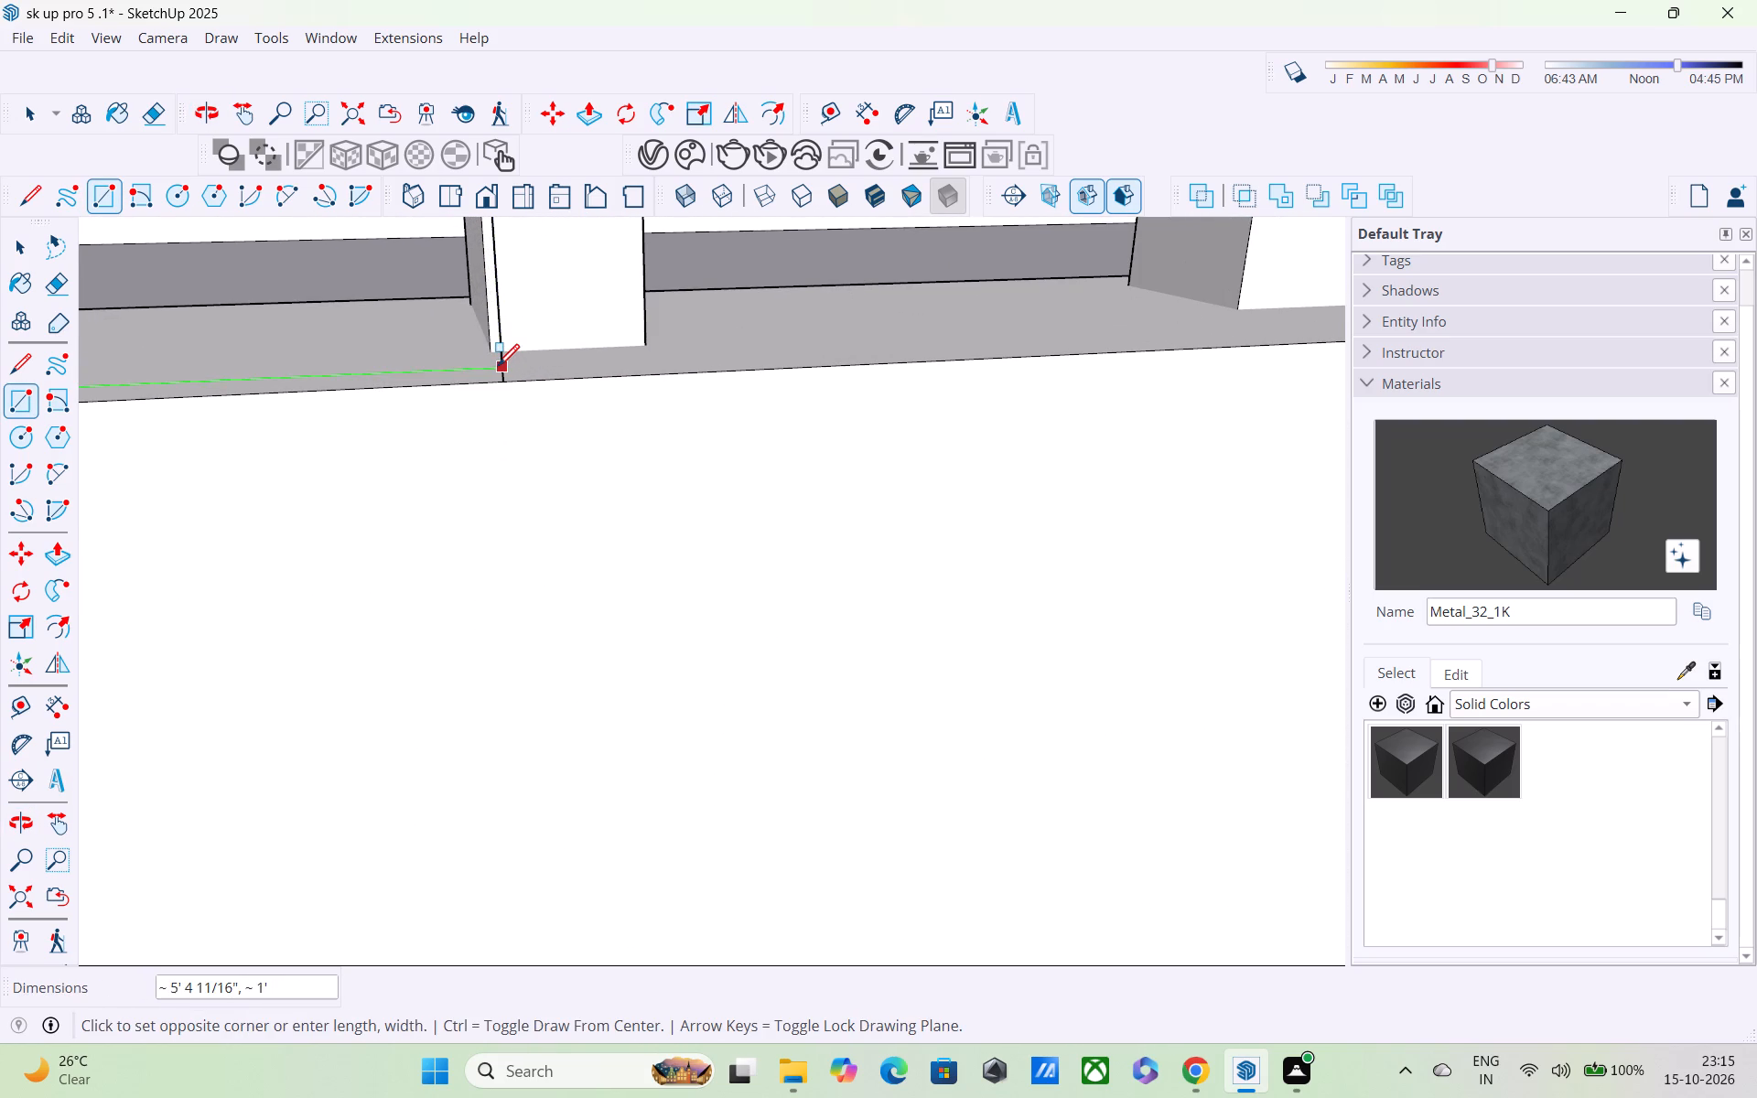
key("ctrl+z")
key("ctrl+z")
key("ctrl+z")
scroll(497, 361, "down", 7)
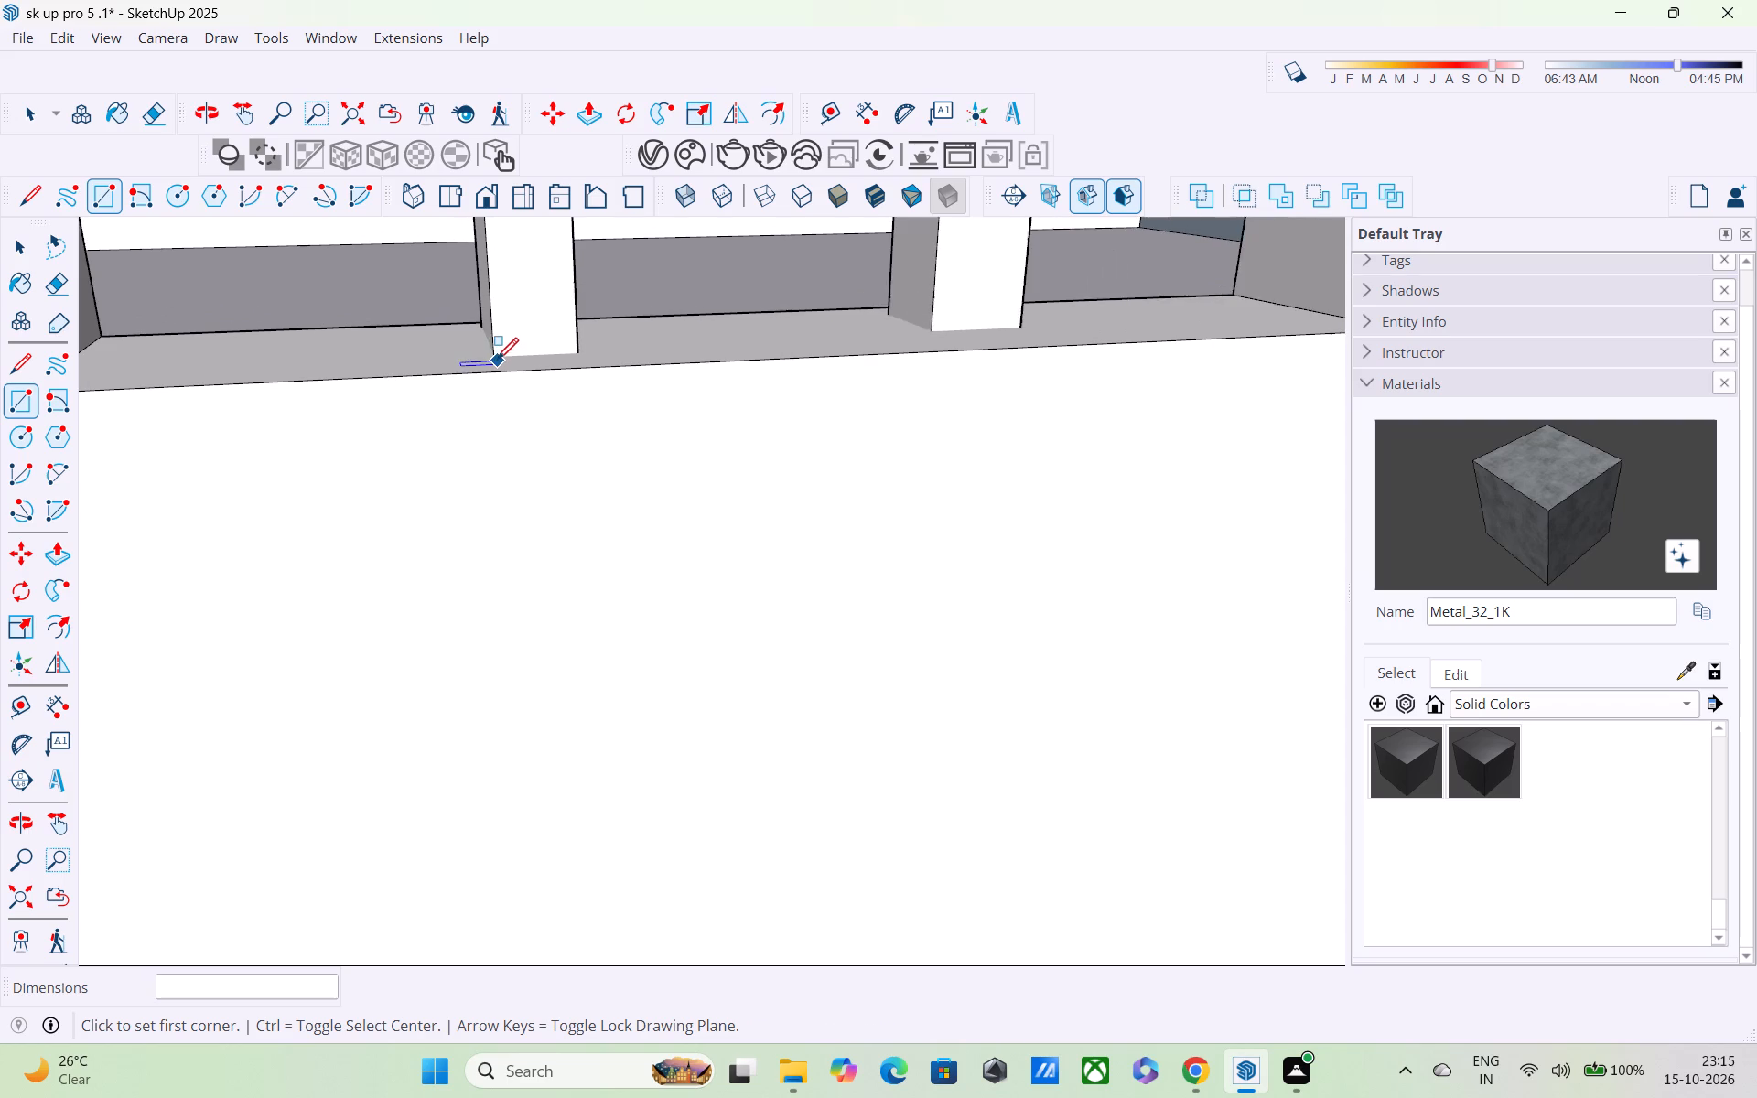
Draw a line about 1' long along the sill from the first bar's foot to the nearest jamb.
middle_click_drag(503, 382, 519, 445)
scroll(519, 382, "down", 3)
key("l")
scroll(506, 345, "up", 4)
left_click(494, 361)
scroll(387, 361, "down", 1)
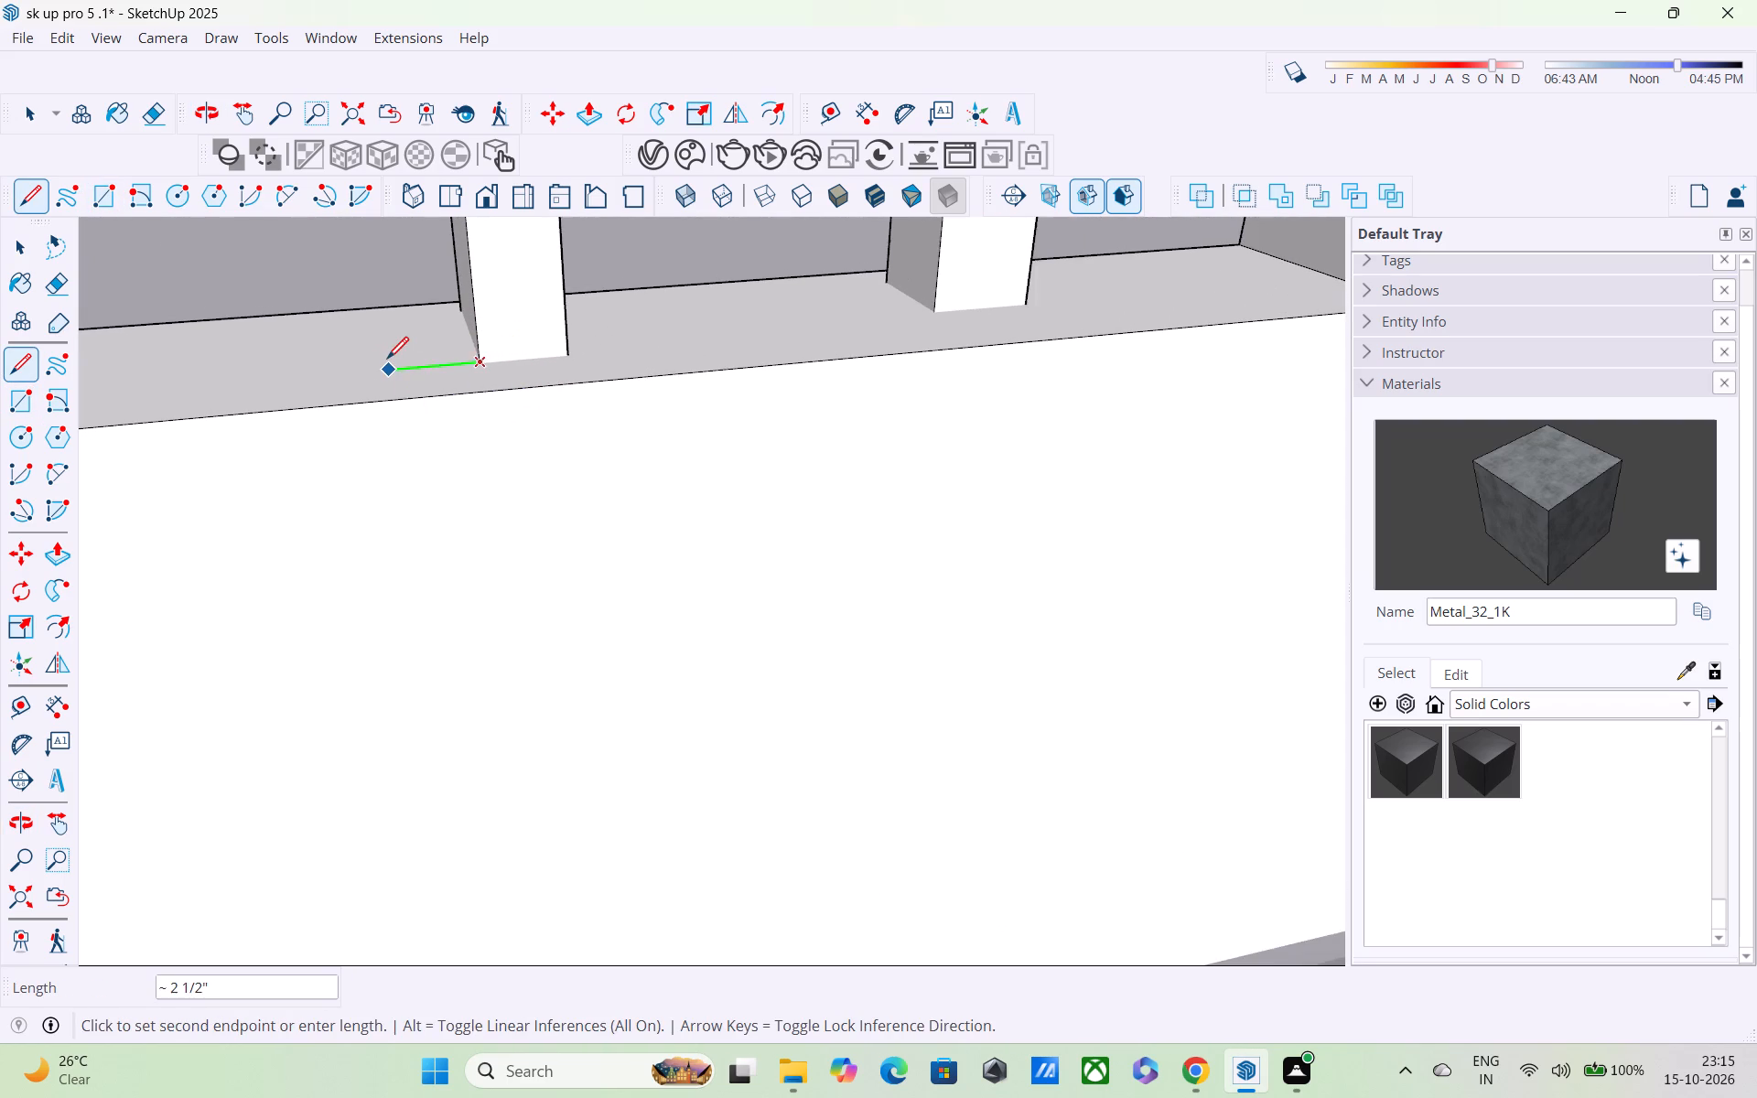
middle_click_drag(387, 361, 536, 376, "shift")
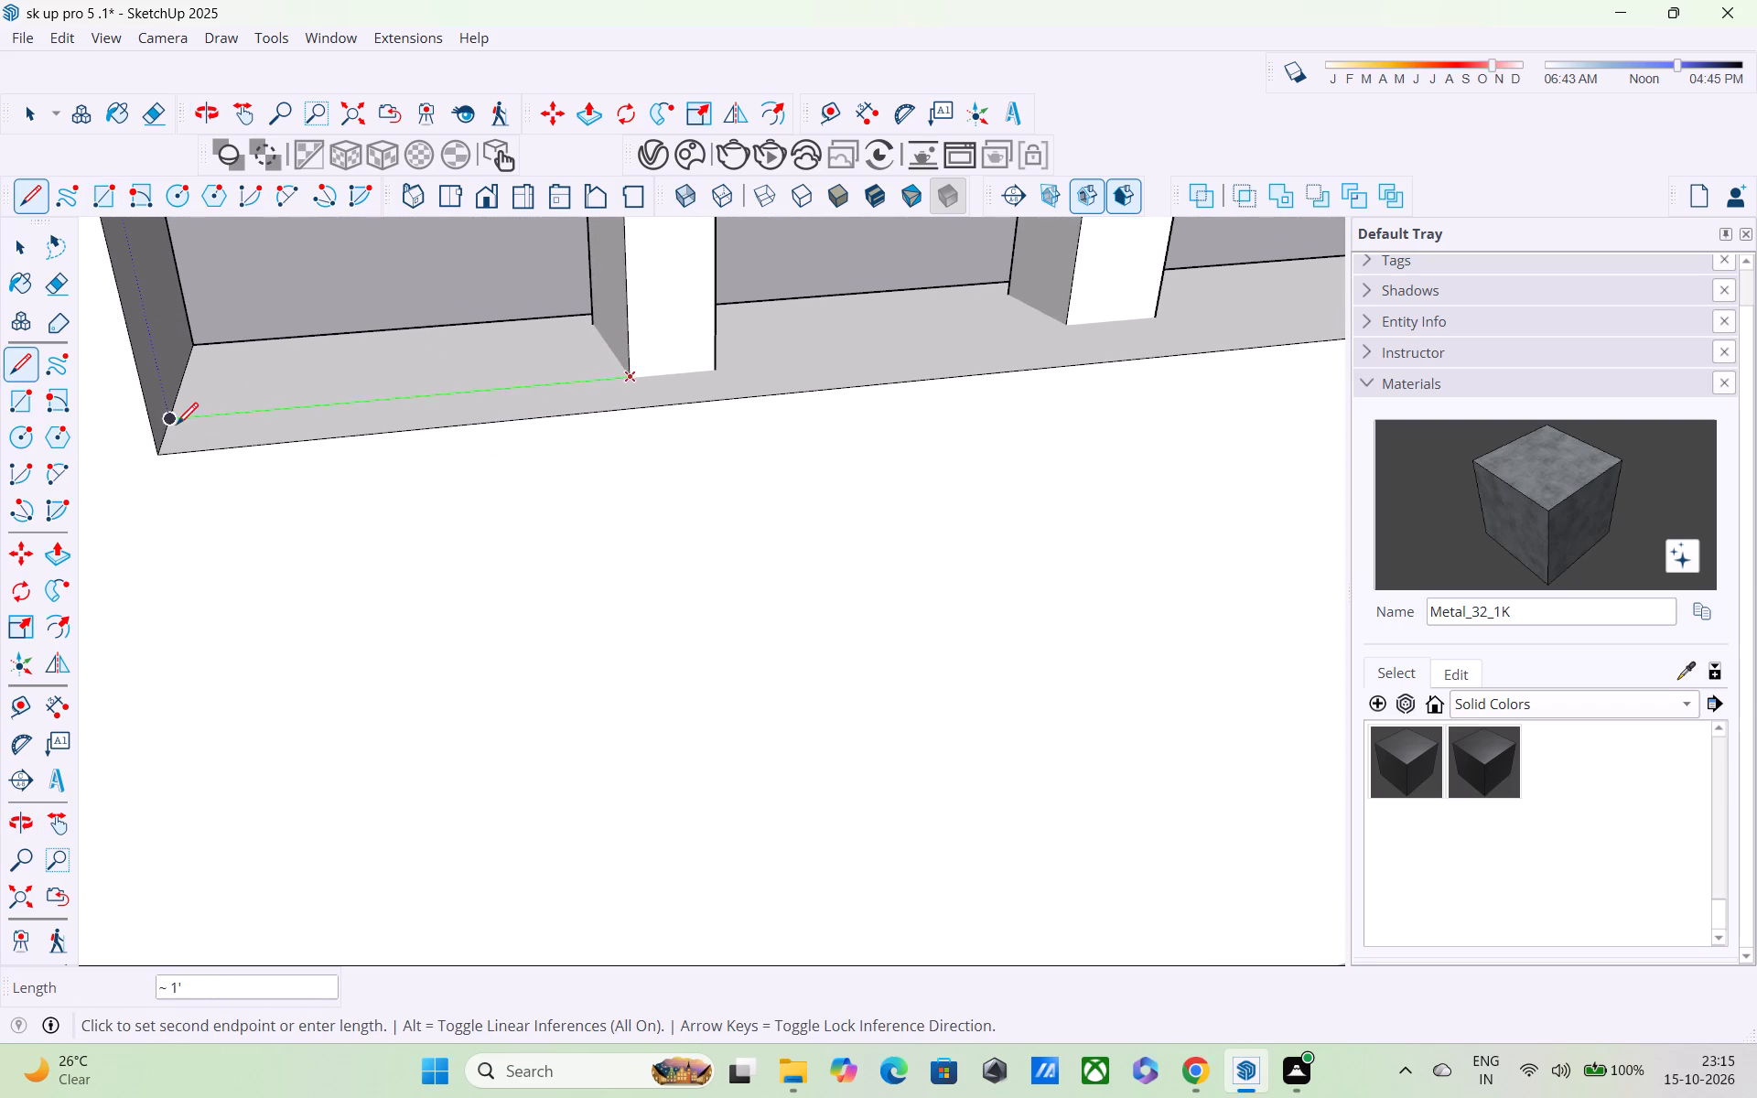
left_click(169, 420)
Draw a vertical line about 5' 4 7/8" long up the jamb from the sill line's end to the head line, closing the first bay.
middle_click_drag(194, 404, 259, 629, "shift")
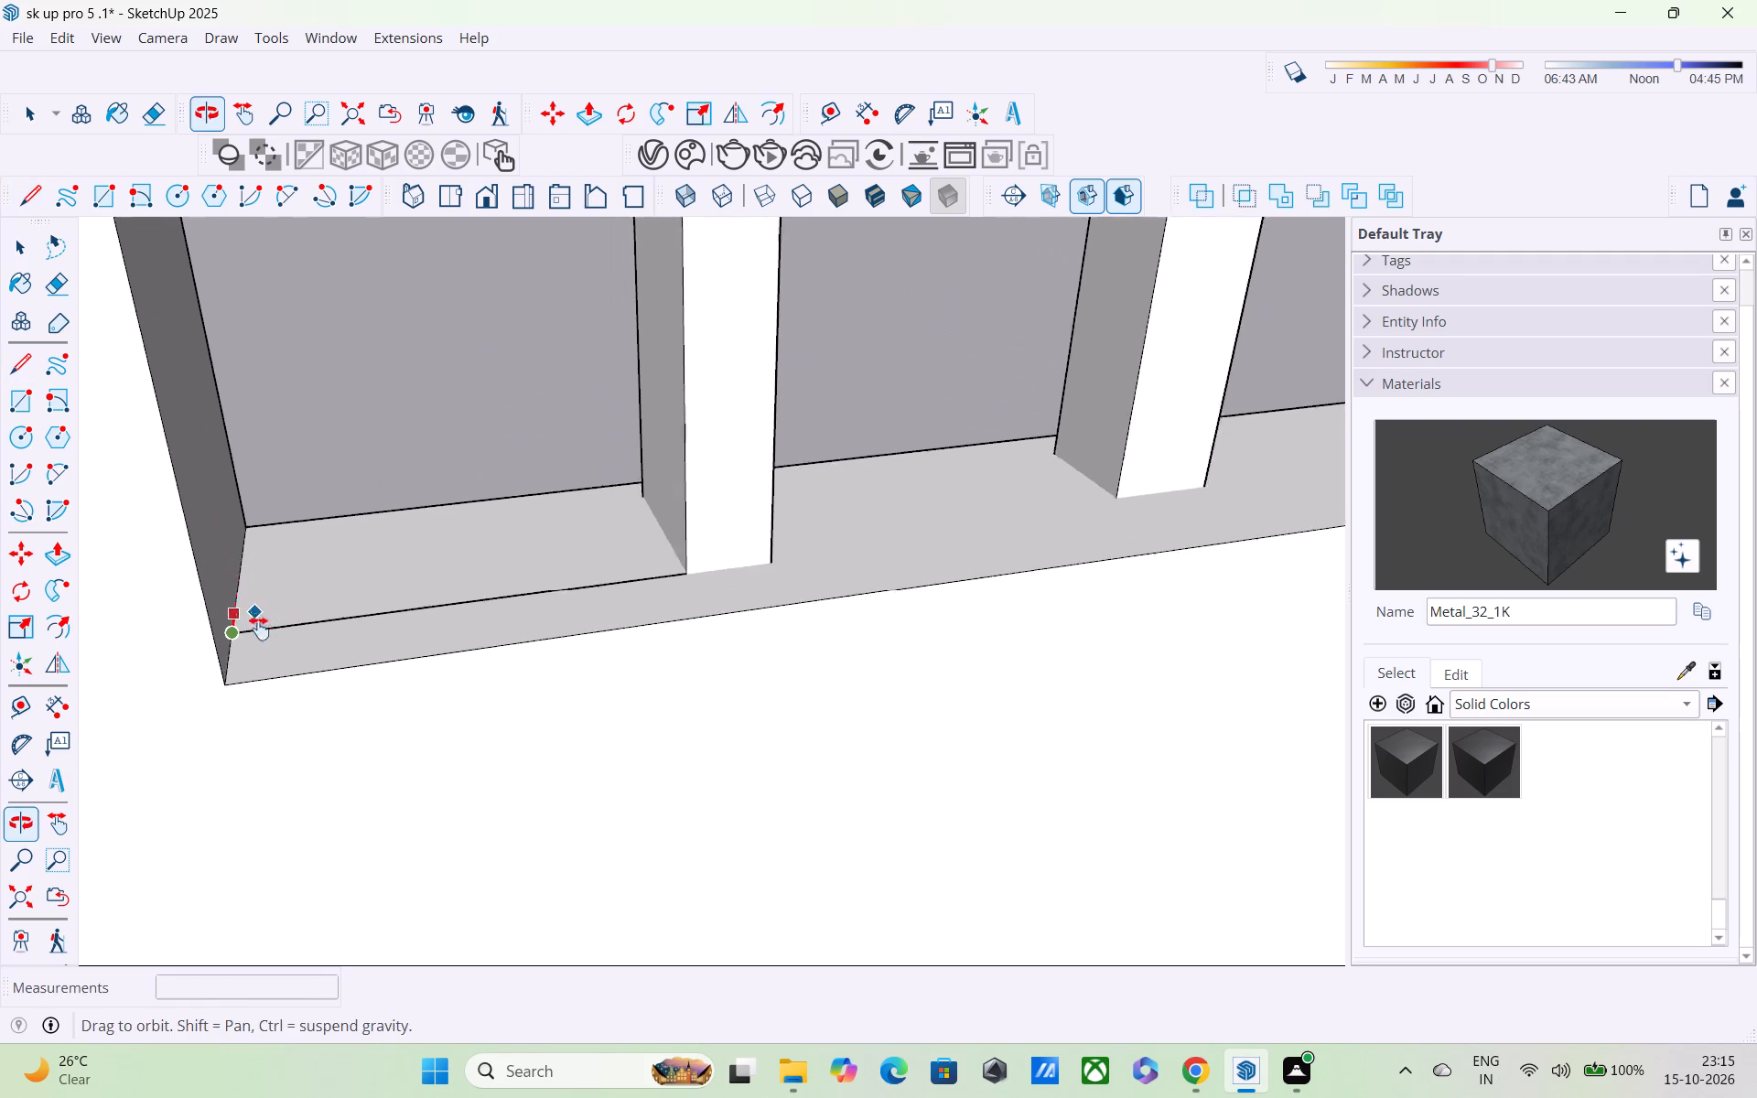
middle_click_drag(259, 629, 259, 630, "shift")
scroll(259, 630, "up", 1, "shift")
scroll(257, 605, "down", 5)
middle_click_drag(261, 499, 304, 789, "shift")
scroll(295, 751, "up", 1, "shift")
scroll(270, 657, "down", 6, "shift")
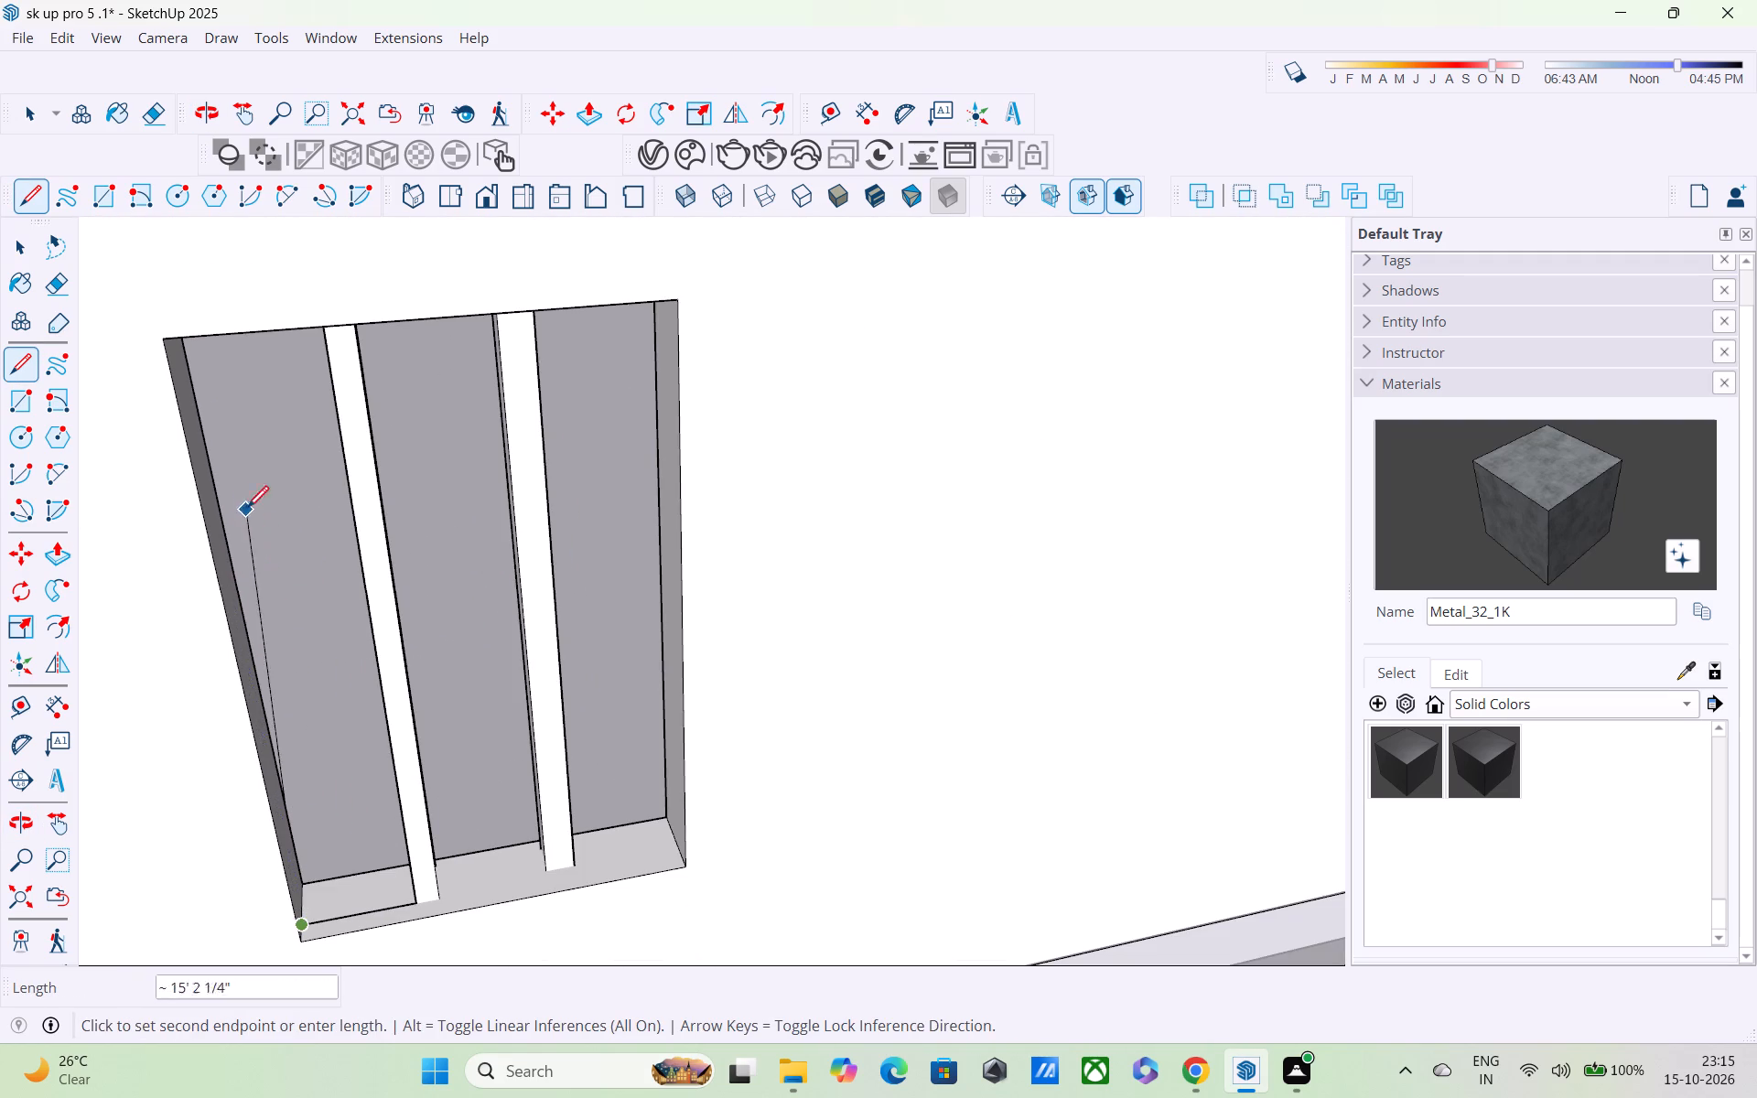
middle_click_drag(184, 369, 170, 275)
scroll(190, 325, "up", 4)
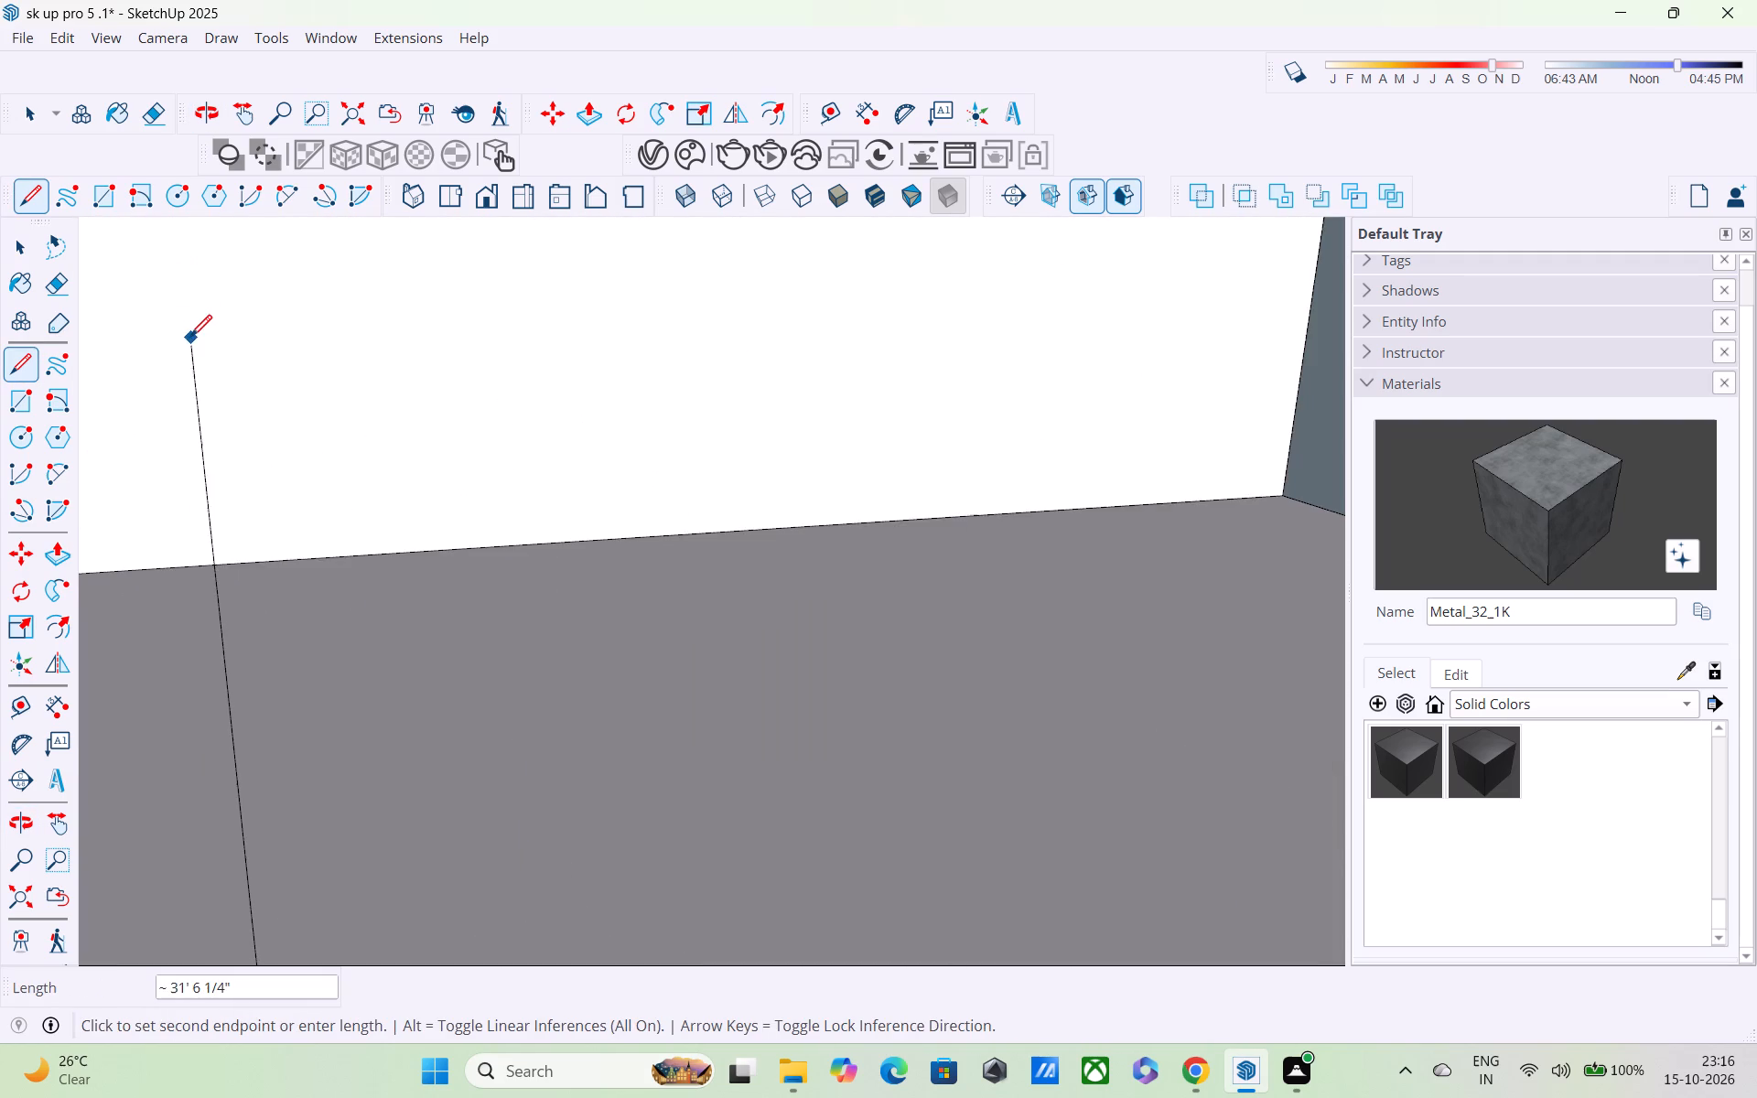
scroll(190, 339, "down", 6)
scroll(189, 342, "up", 2)
scroll(189, 342, "down", 1)
middle_click_drag(204, 451, 190, 372)
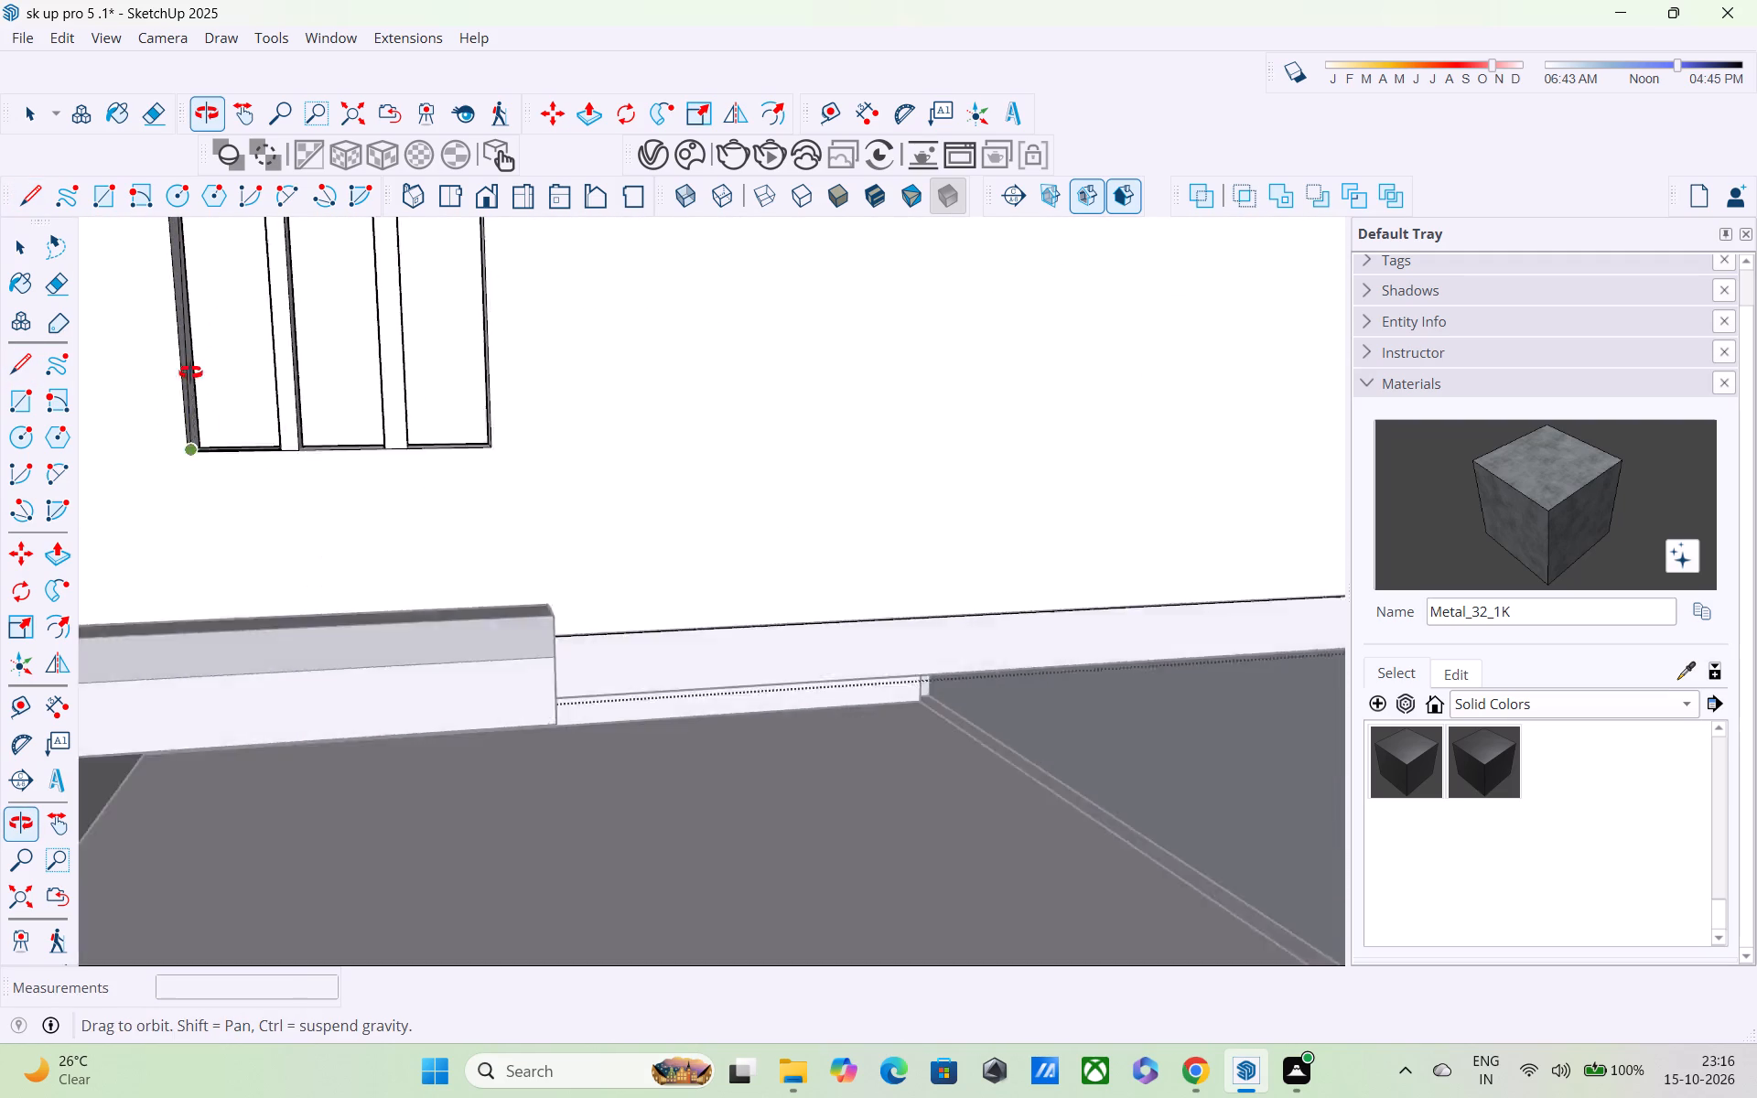
middle_click_drag(190, 372, 198, 482)
middle_click_drag(199, 552, 117, 454)
middle_click_drag(225, 606, 225, 573)
scroll(224, 573, "up", 4)
scroll(184, 472, "down", 2)
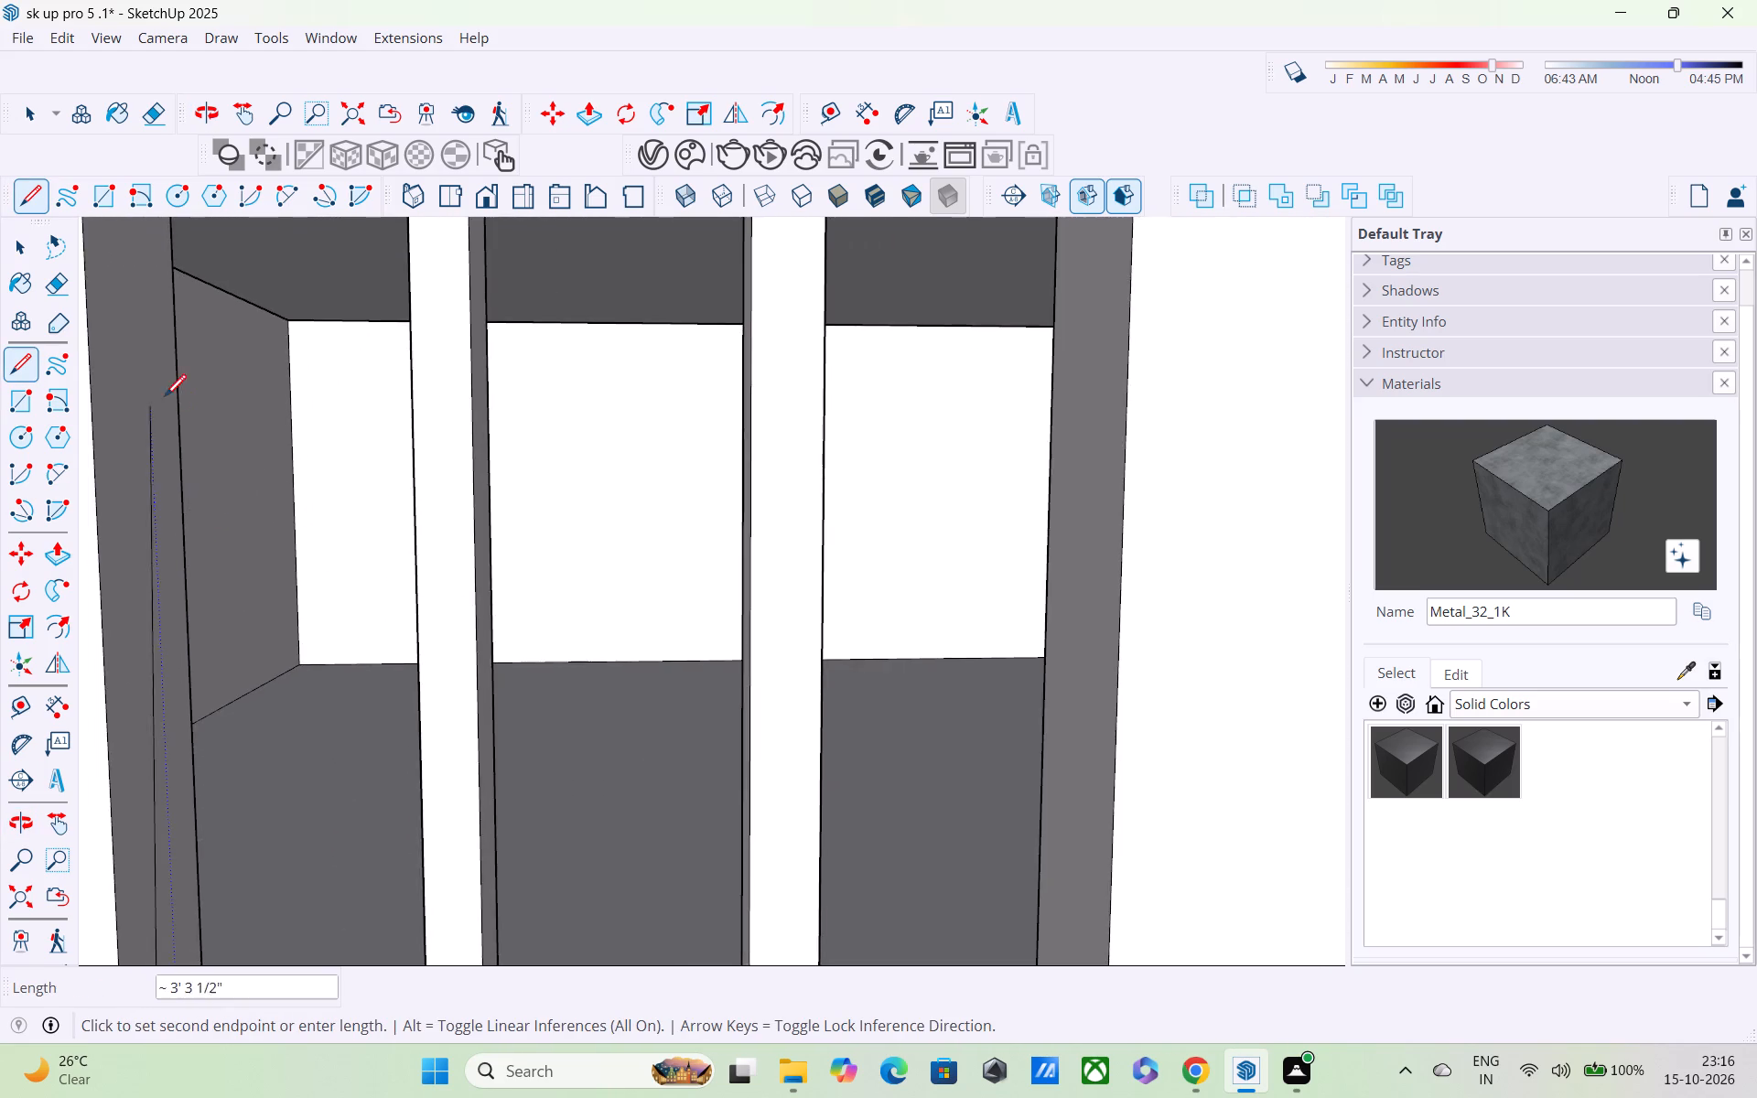
scroll(164, 395, "up", 1)
scroll(158, 378, "down", 3)
middle_click_drag(125, 298, 132, 314, "shift")
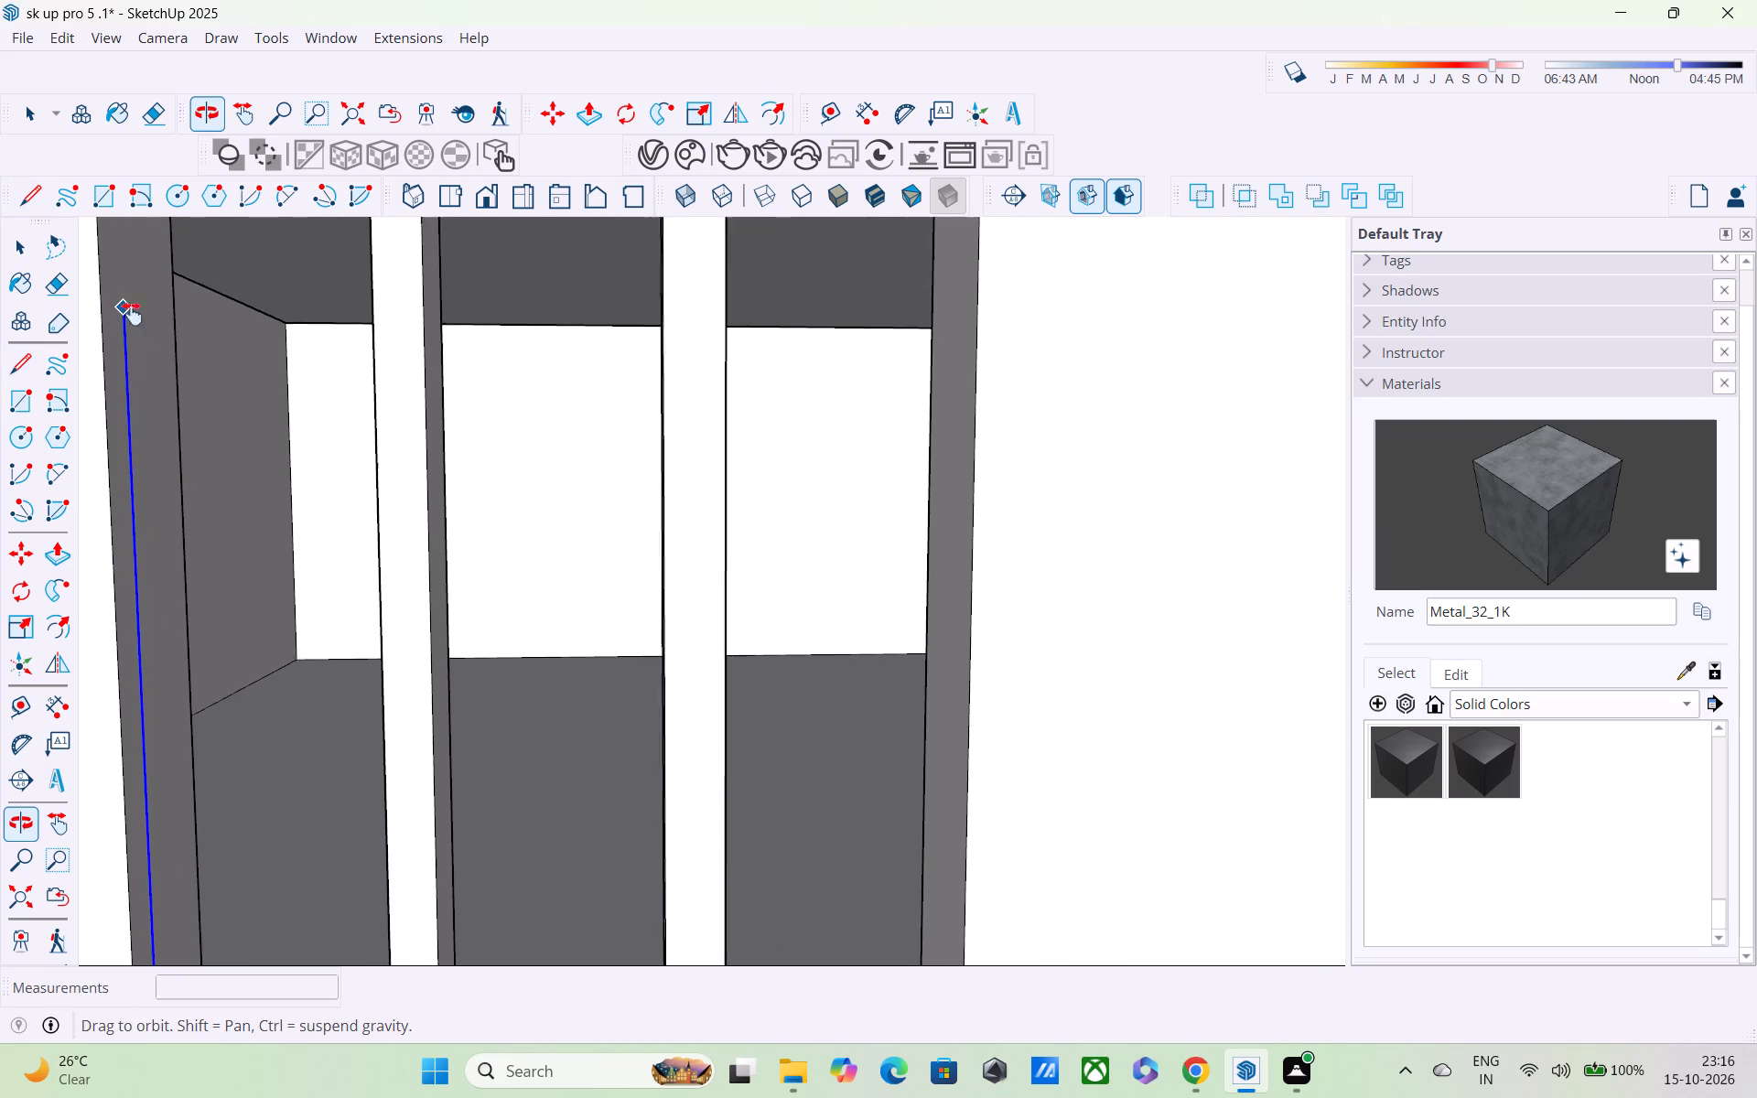
middle_click_drag(132, 314, 190, 453, "shift")
scroll(189, 397, "down", 2)
middle_click_drag(189, 396, 226, 511)
scroll(226, 511, "up", 1, "shift")
scroll(226, 463, "down", 3)
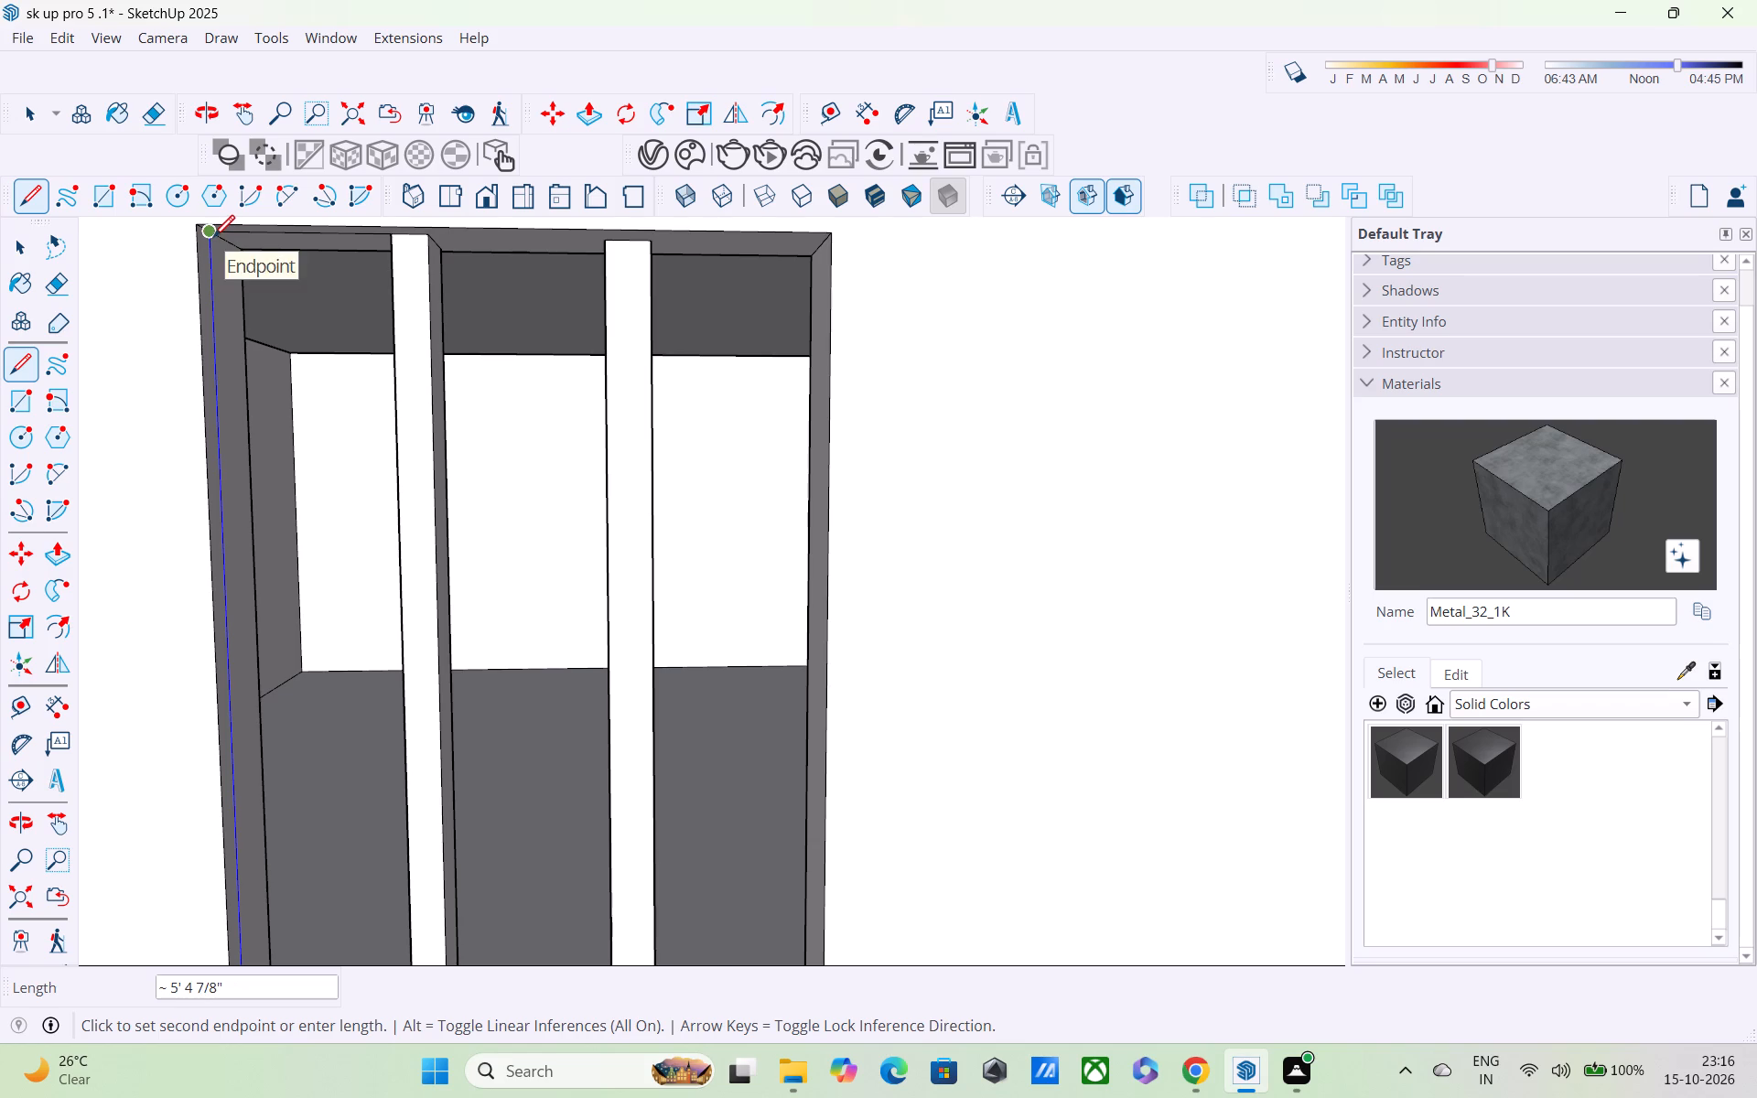
left_click(213, 239)
Draw a line about 11 15/16" long along the sill from the second bar's foot to the first bar.
scroll(287, 317, "down", 1)
key("space")
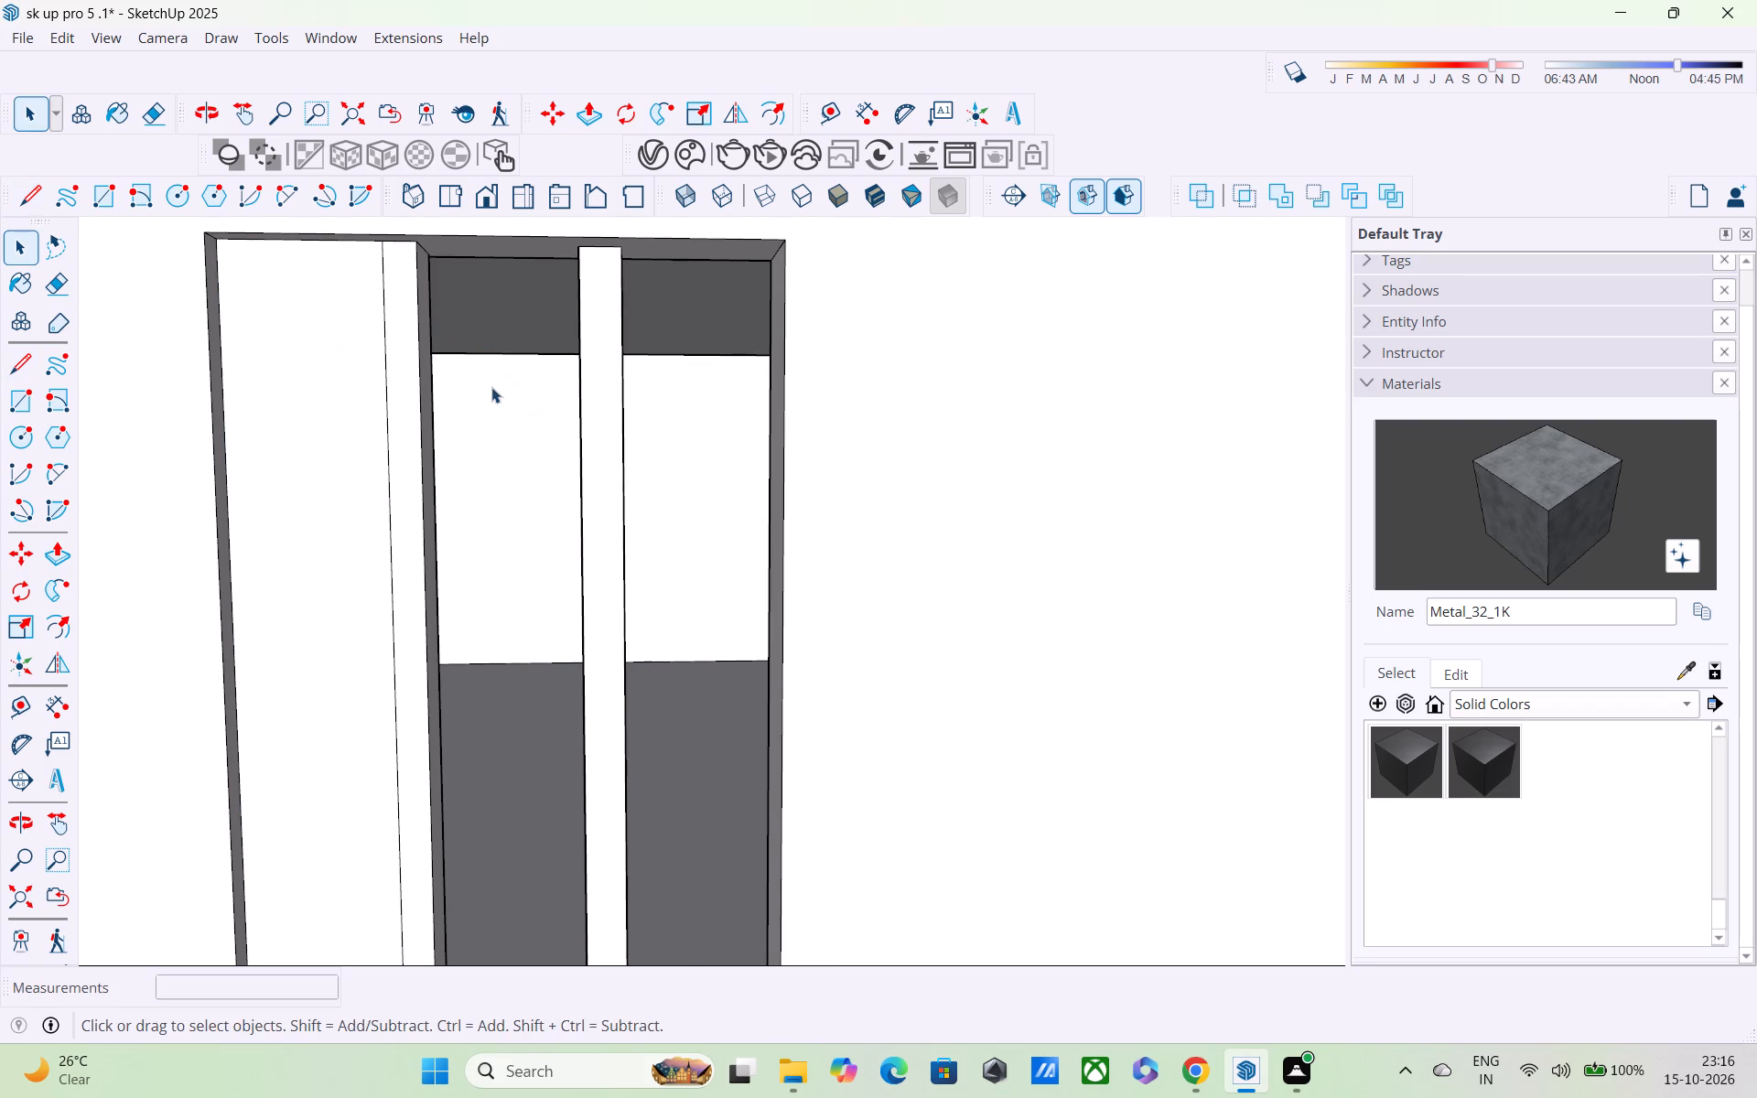
middle_click(469, 373)
middle_click_drag(487, 460, 487, 428, "shift")
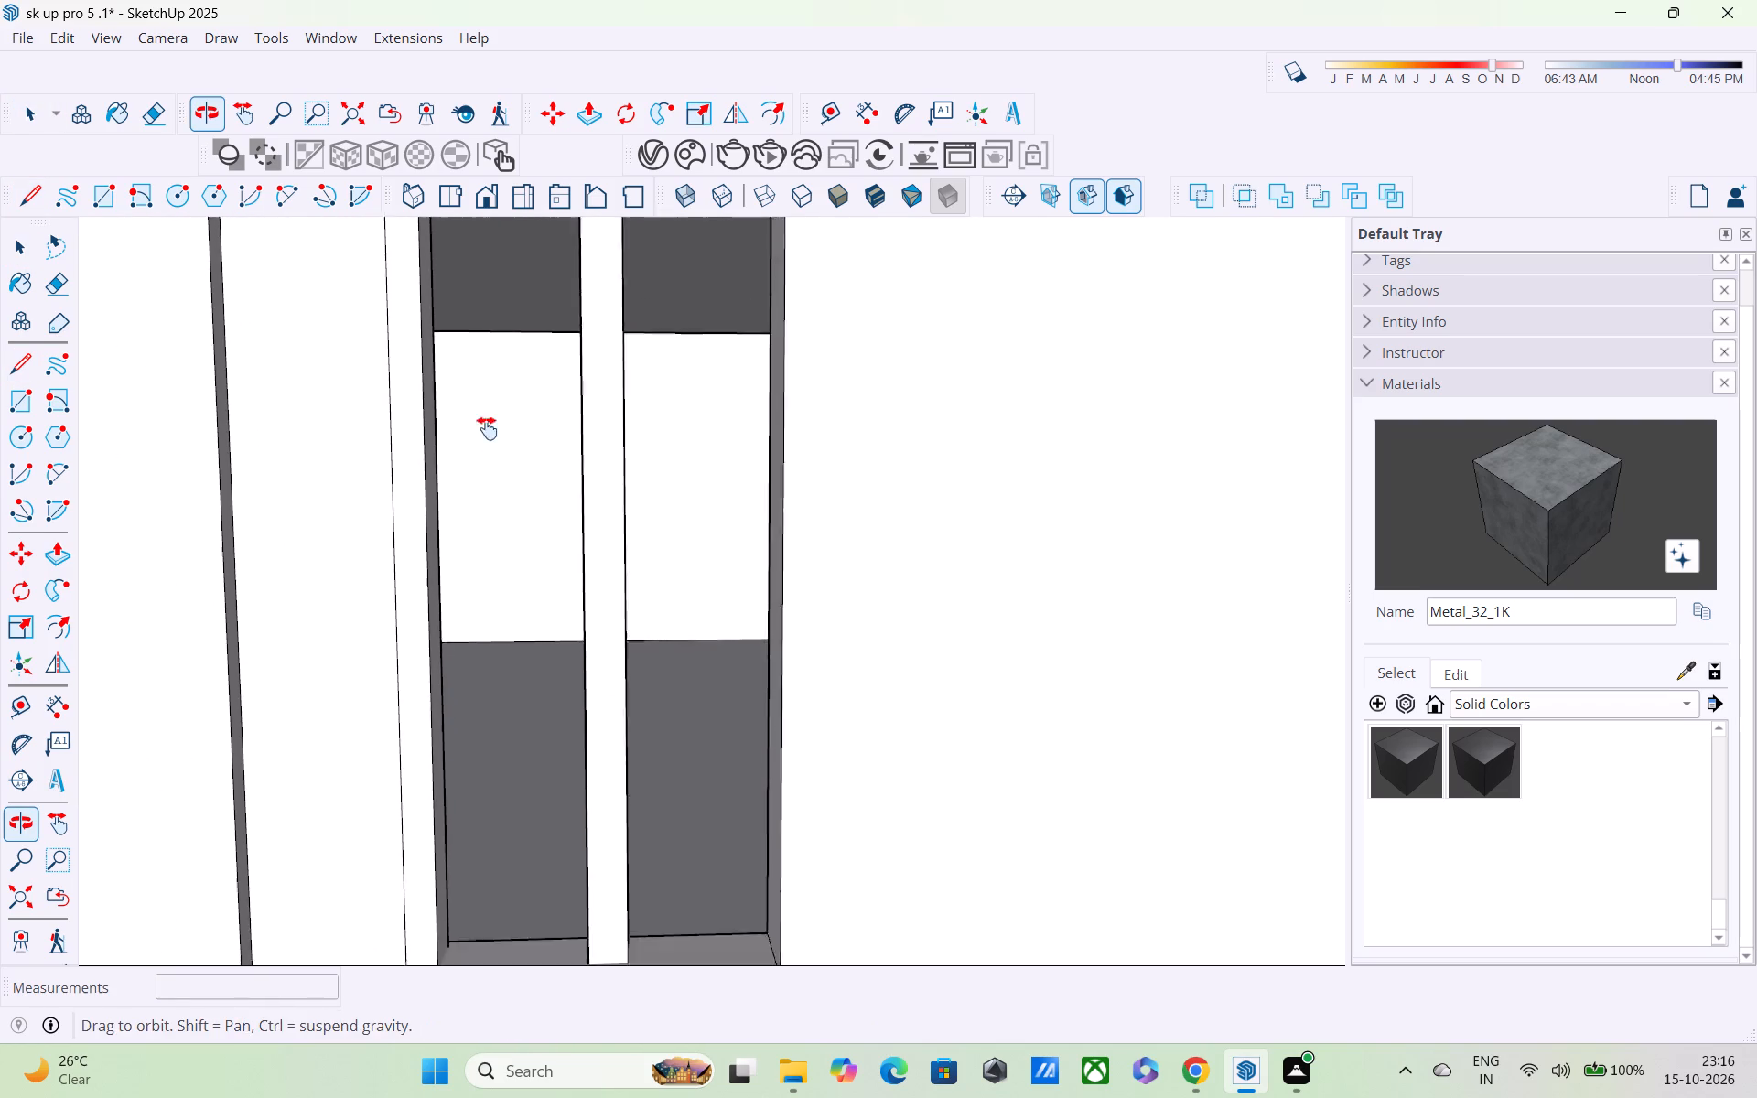
middle_click_drag(487, 428, 480, 403, "shift")
scroll(490, 592, "up", 3)
scroll(464, 690, "down", 6)
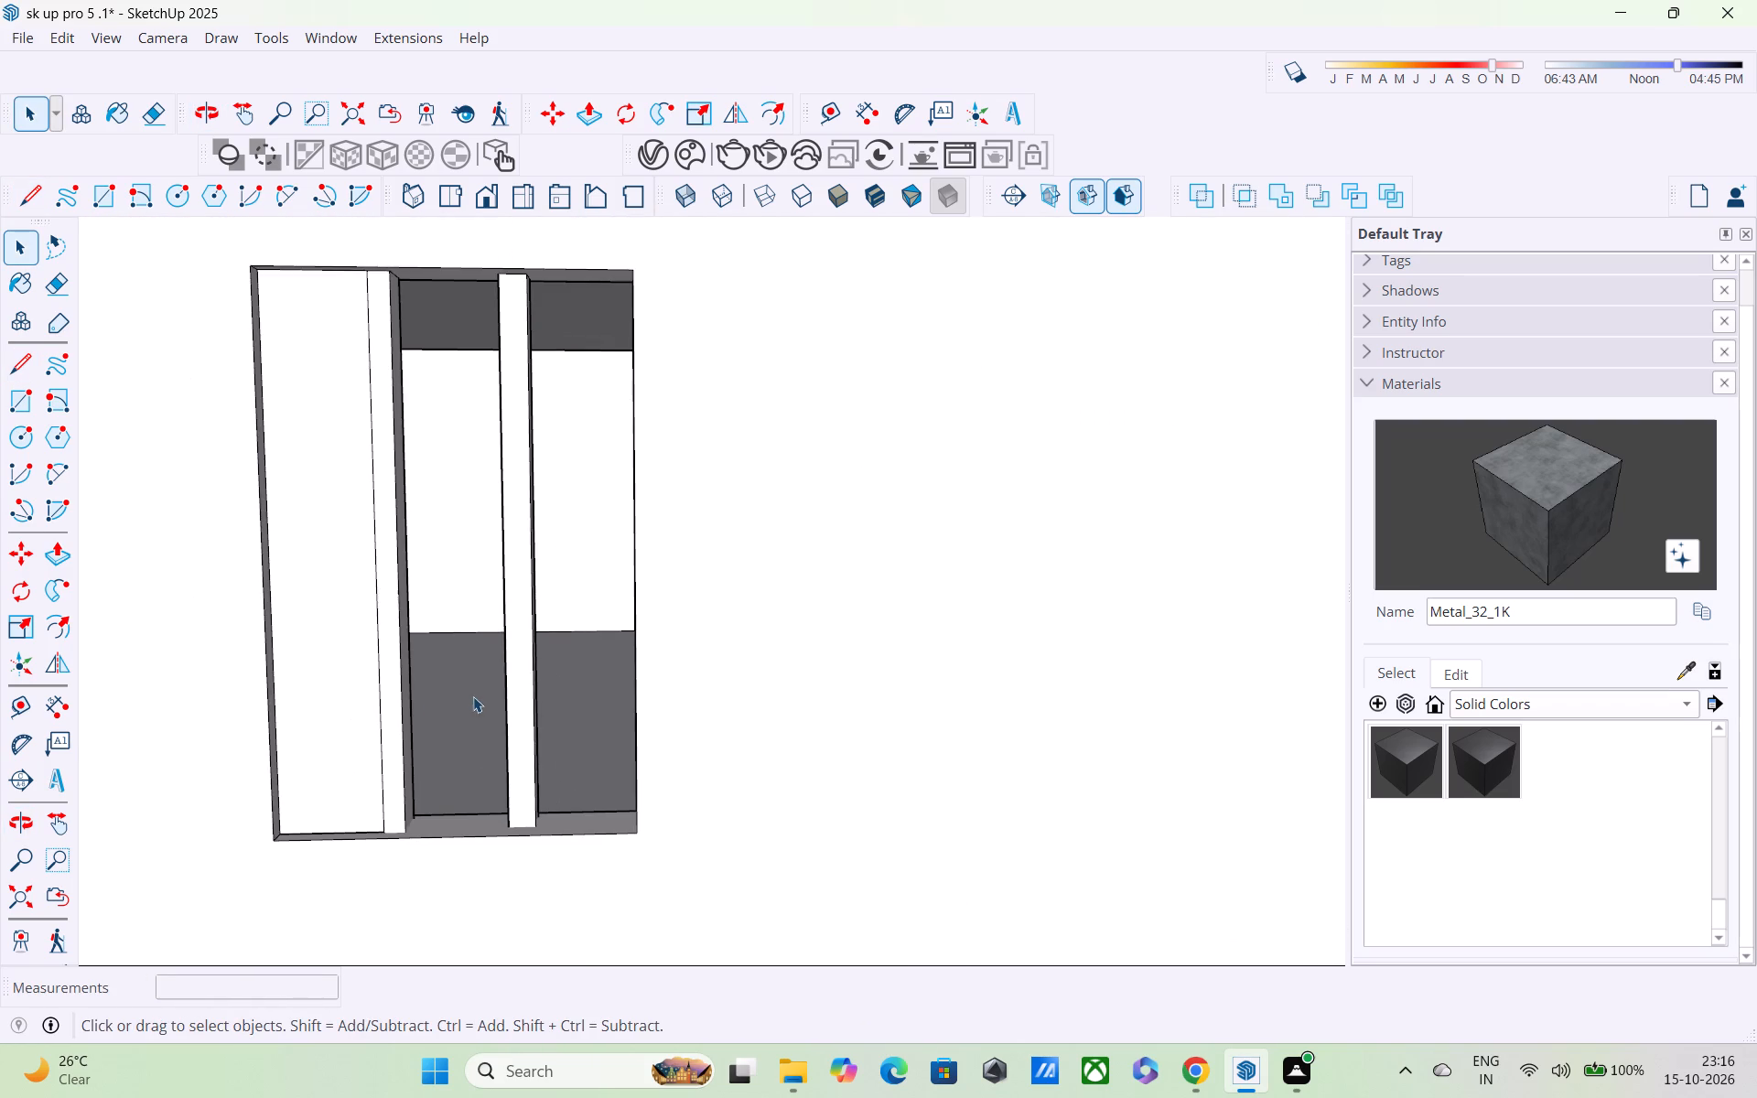
scroll(505, 763, "up", 1)
key("k")
scroll(498, 862, "up", 3)
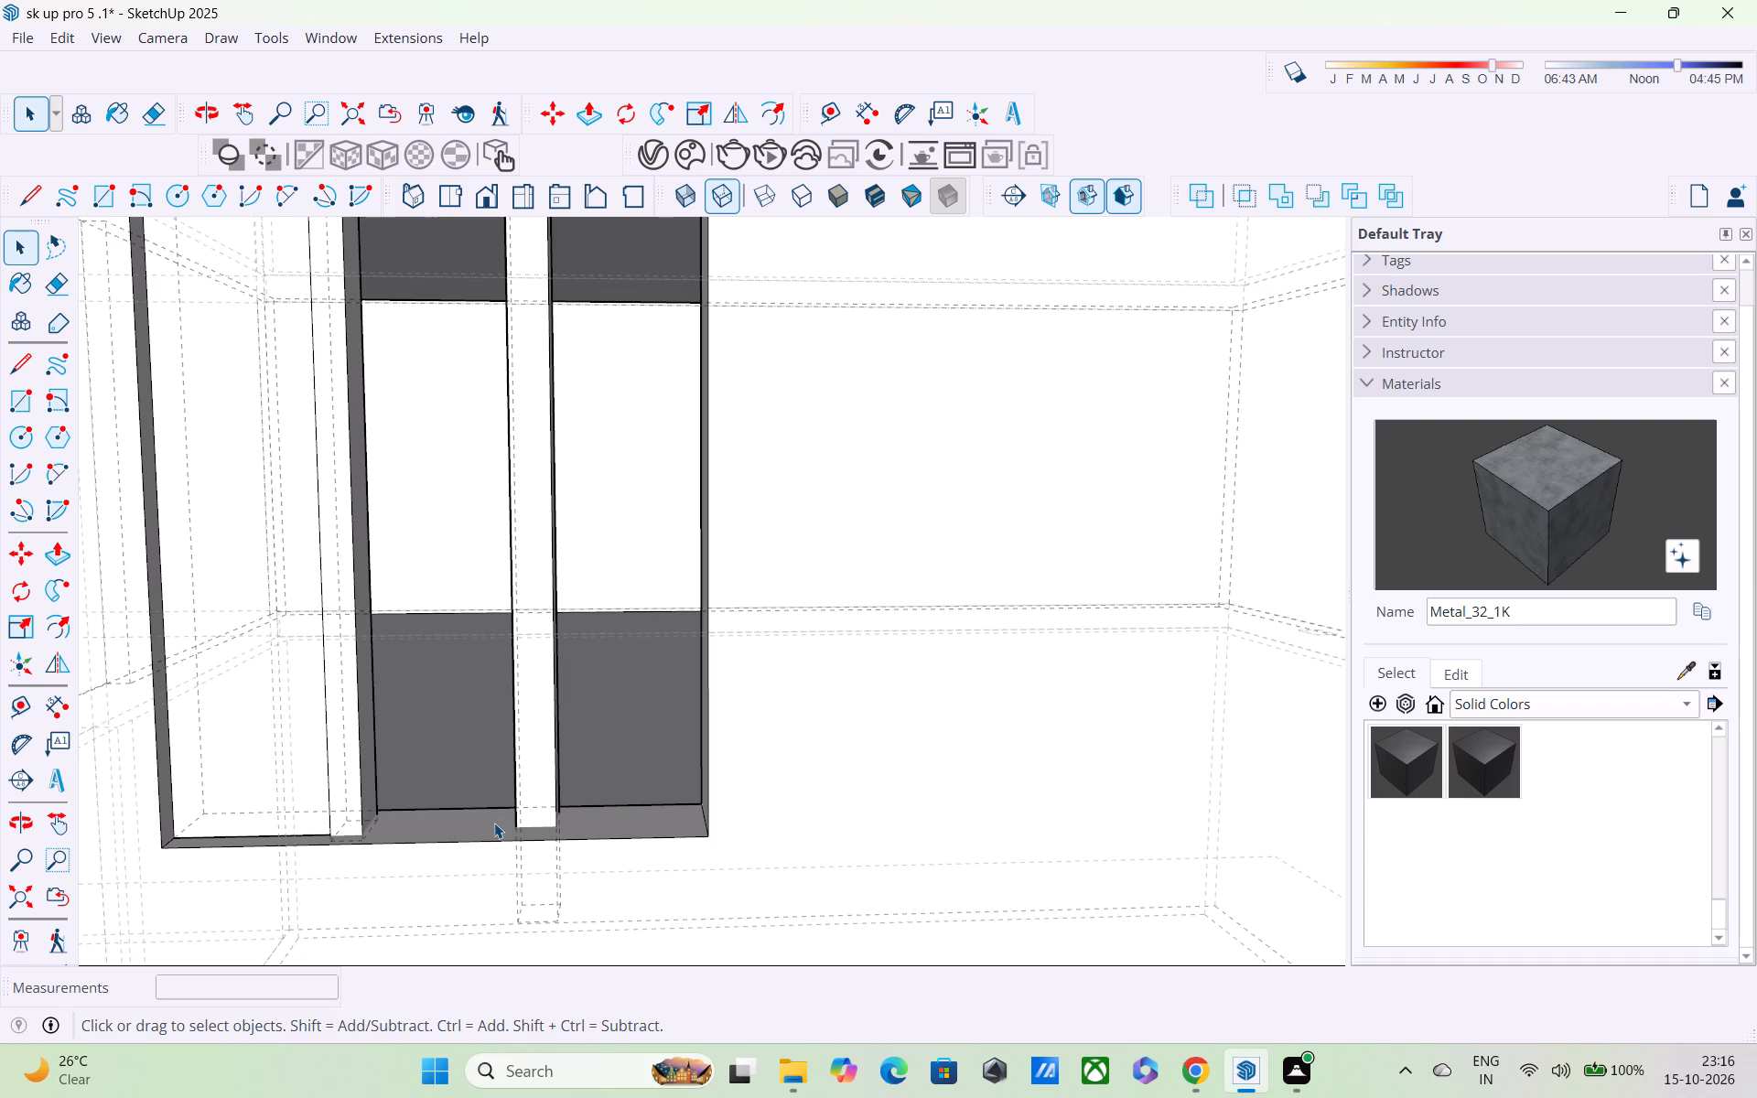
key("k")
scroll(491, 791, "up", 3)
key("l")
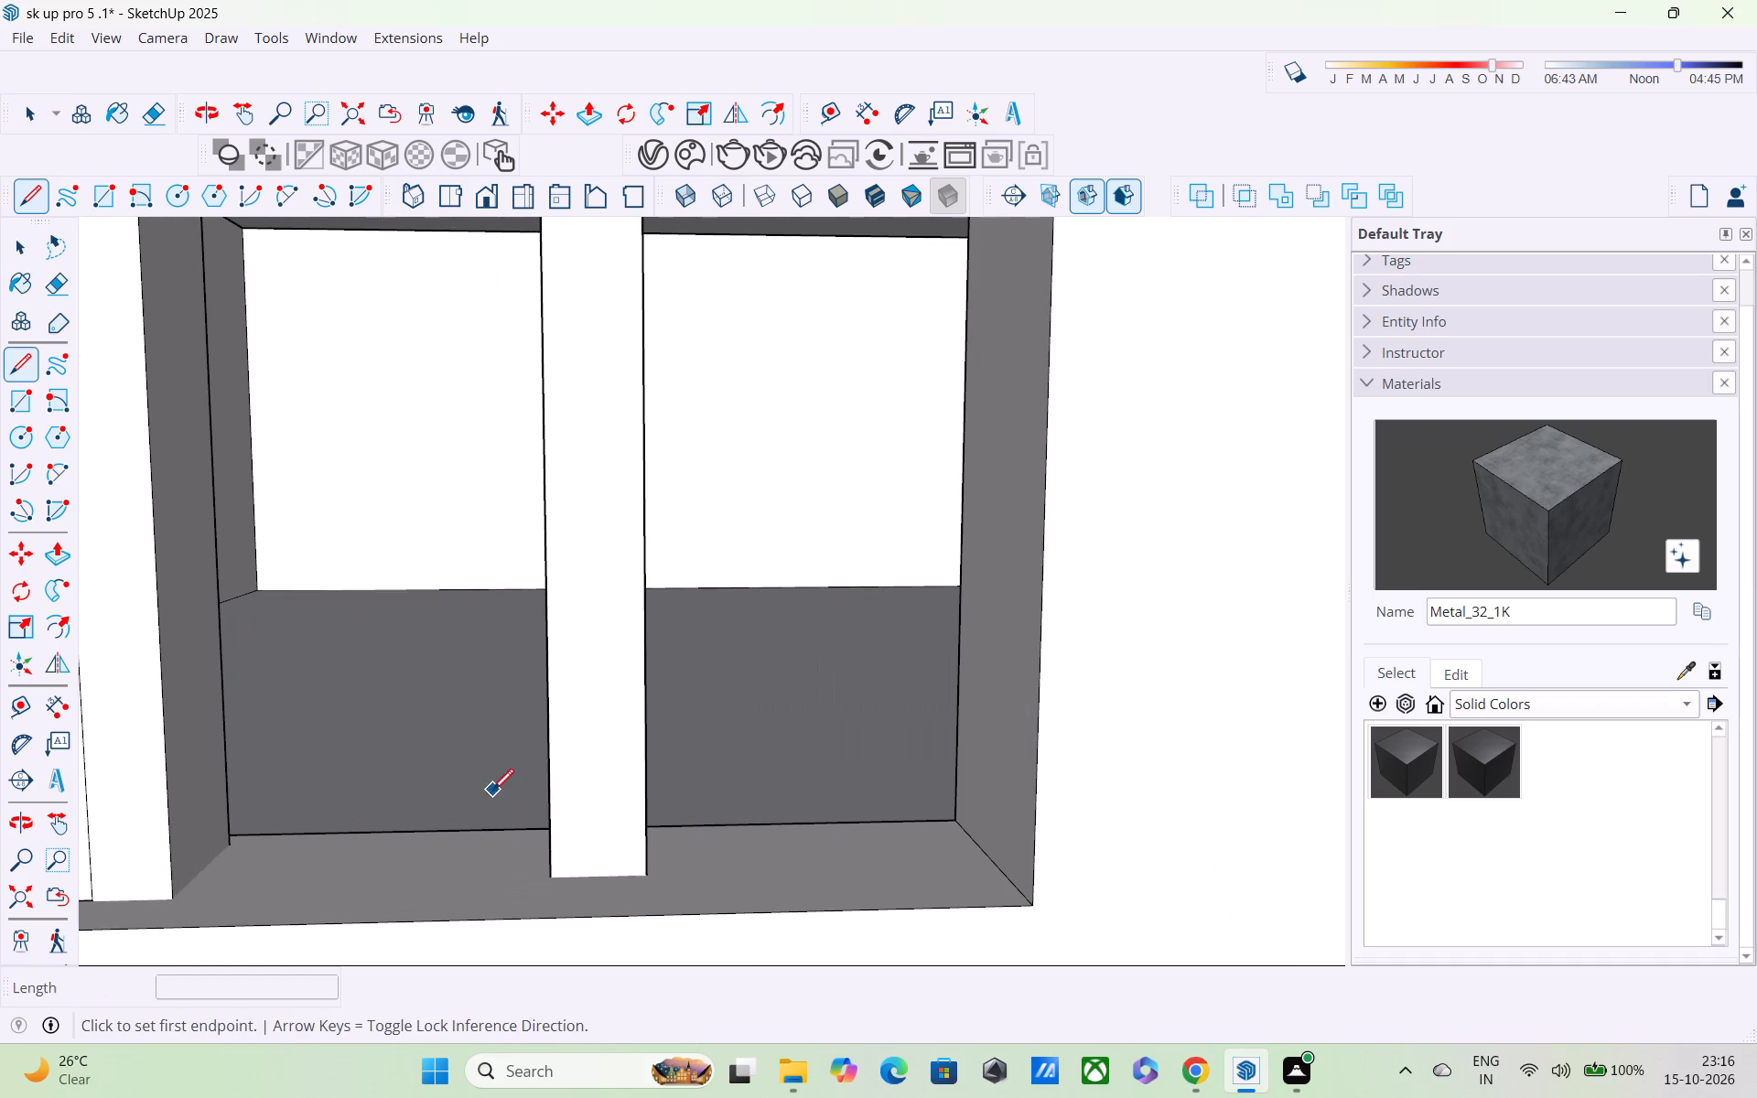
scroll(509, 823, "up", 4)
scroll(526, 845, "down", 3)
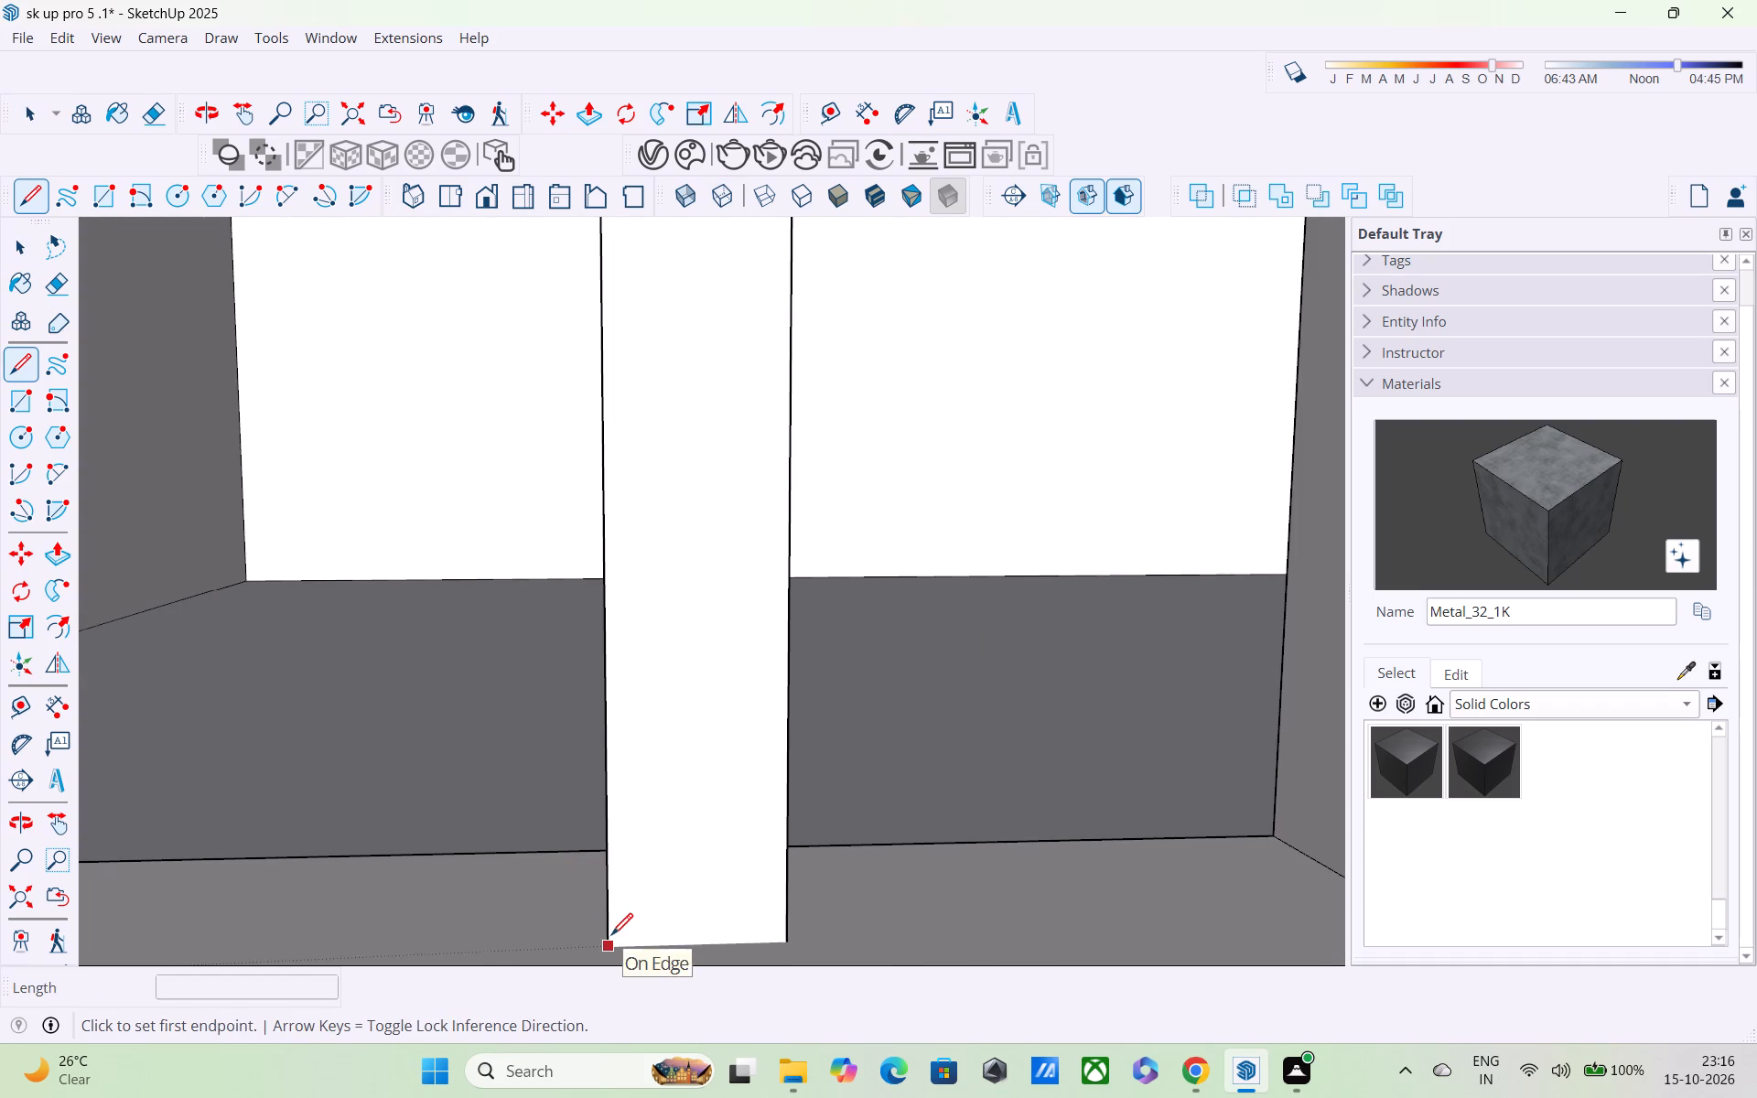
left_click(611, 937)
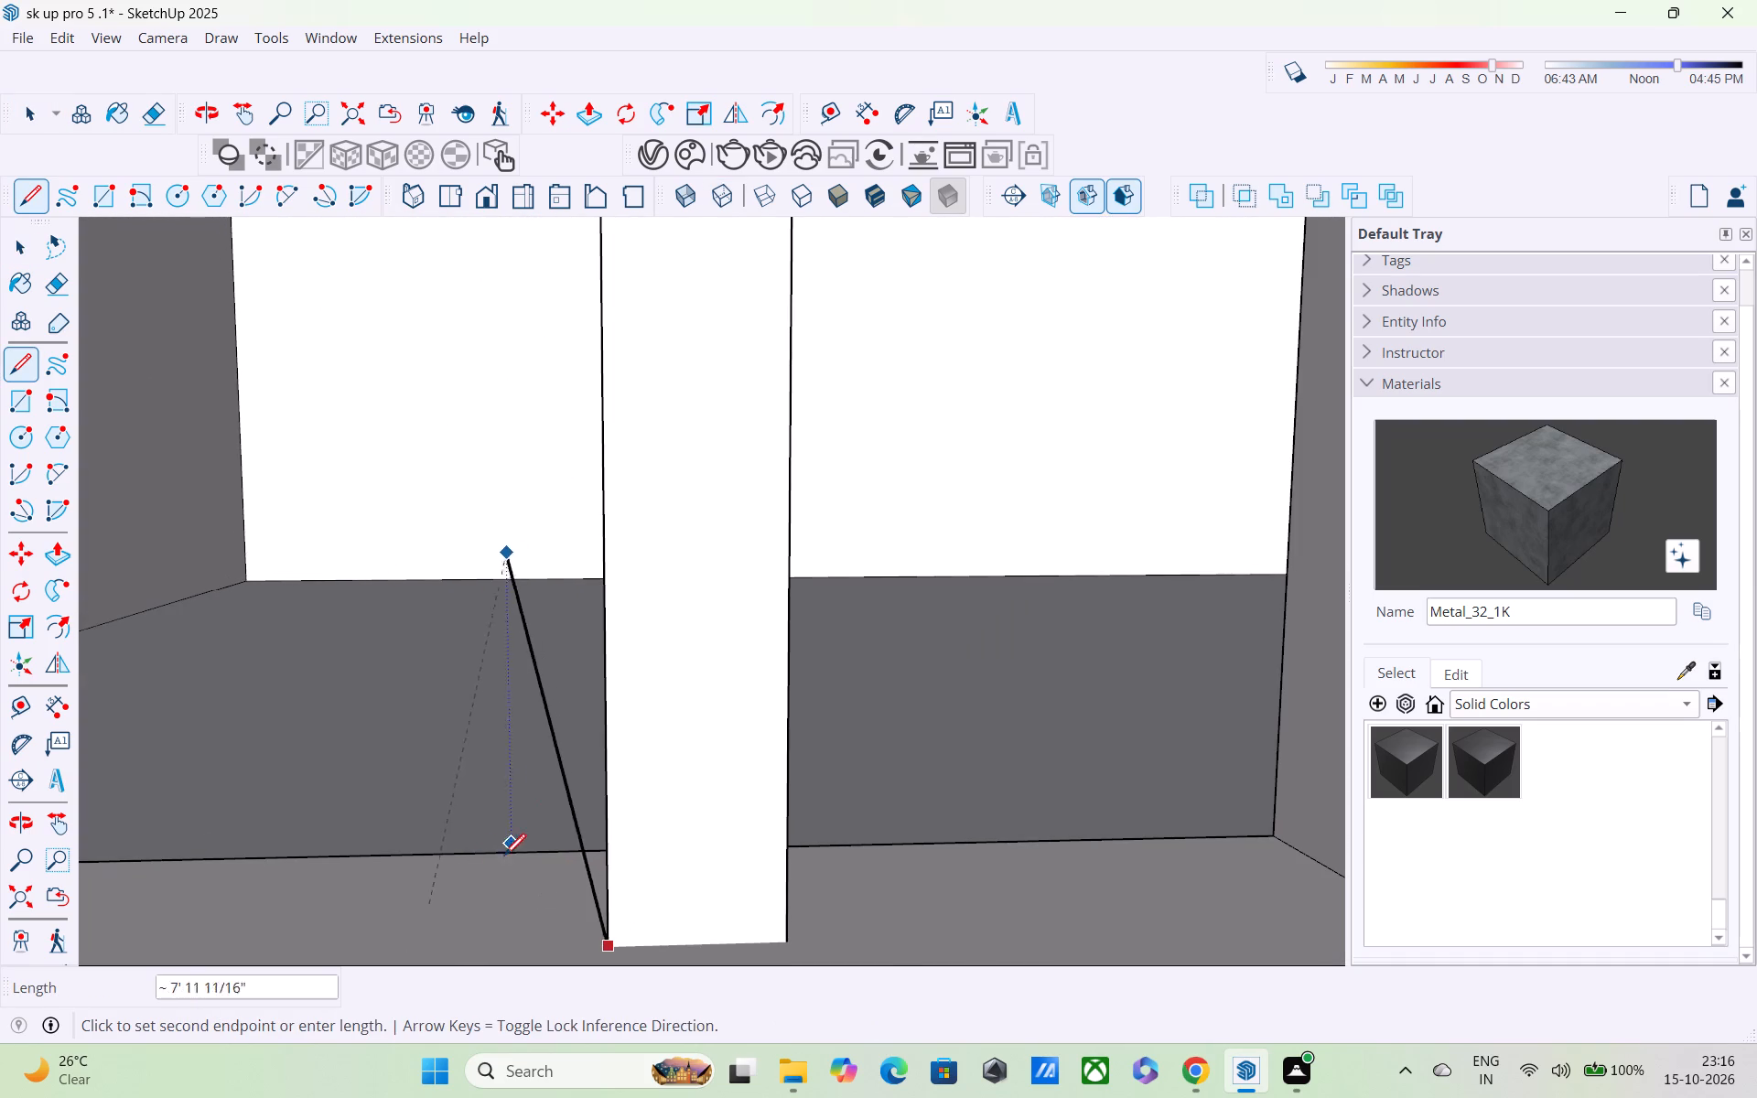
scroll(461, 890, "down", 3)
middle_click_drag(451, 901, 677, 788, "shift")
scroll(606, 795, "up", 1, "shift")
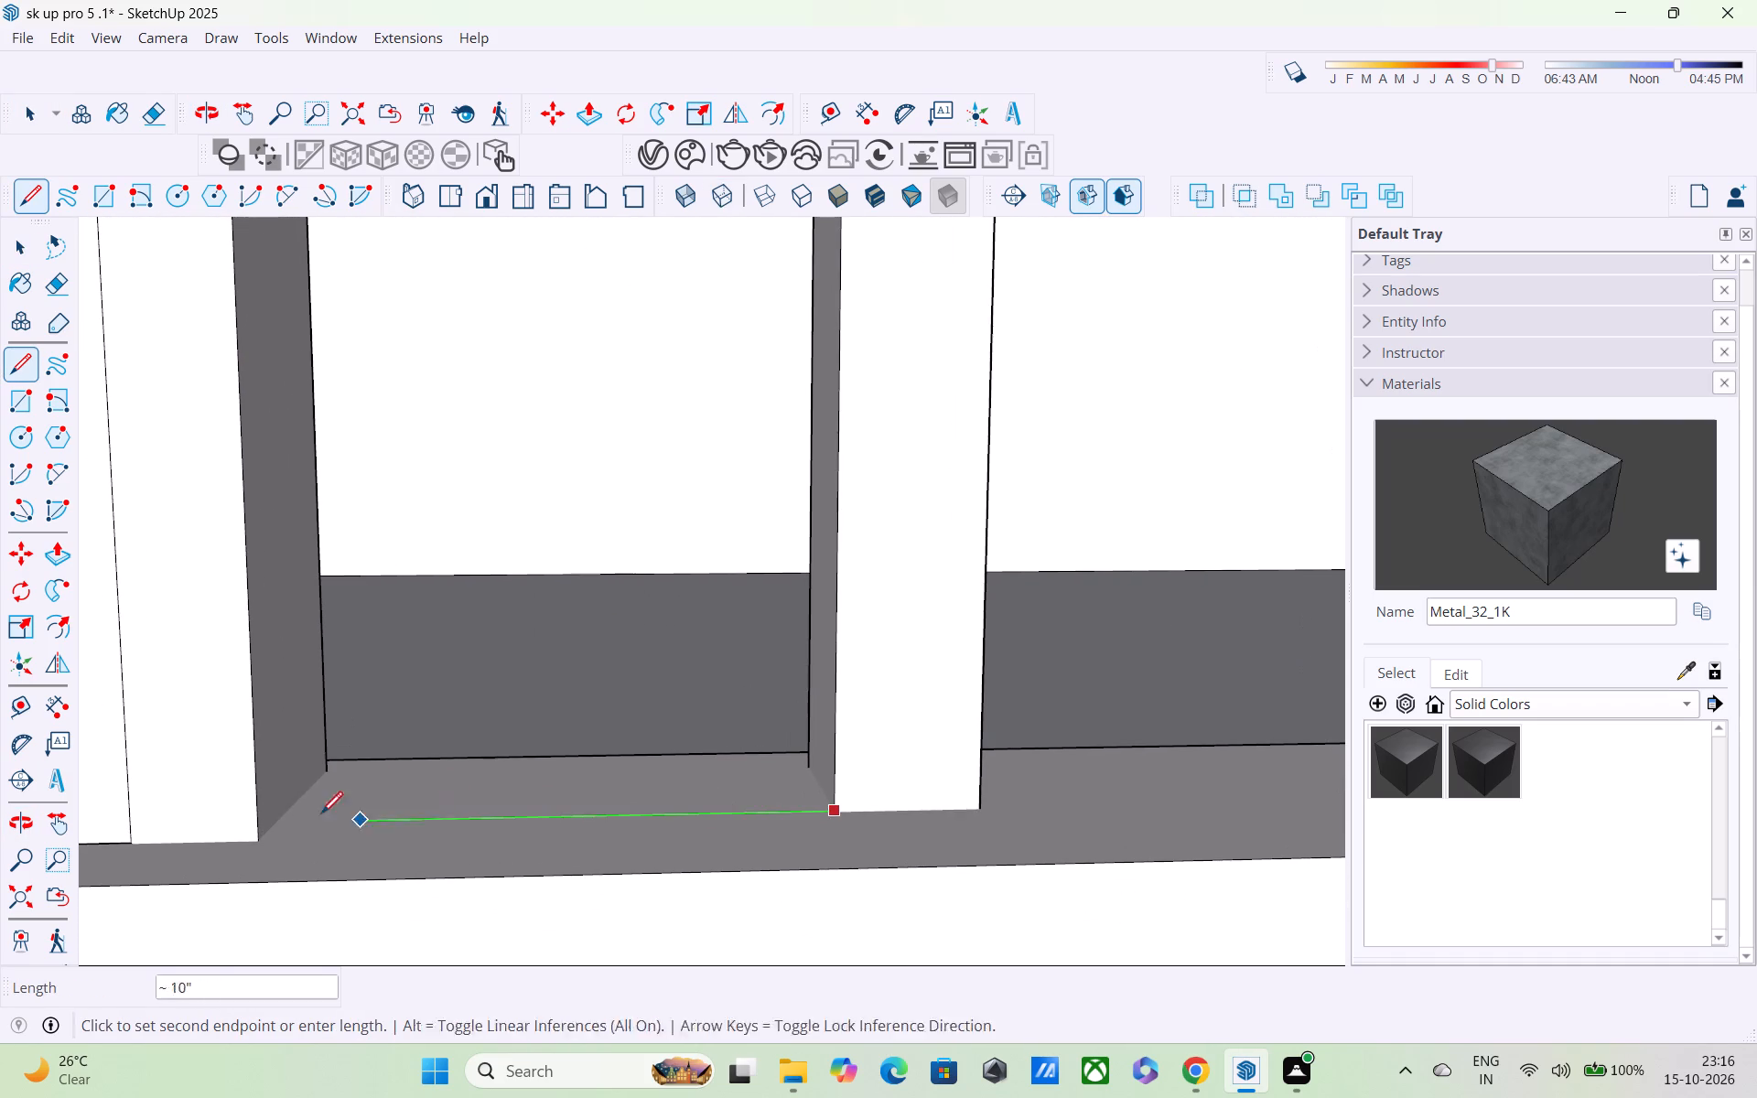
left_click(266, 823)
Draw a vertical line about 5' 4 7/8" long up the first bar's side from the sill to its top corner.
scroll(271, 691, "down", 2)
middle_click_drag(282, 686, 288, 919, "shift")
scroll(288, 905, "up", 1, "shift")
scroll(288, 675, "down", 3)
middle_click_drag(278, 533, 290, 765, "shift")
scroll(287, 664, "down", 3)
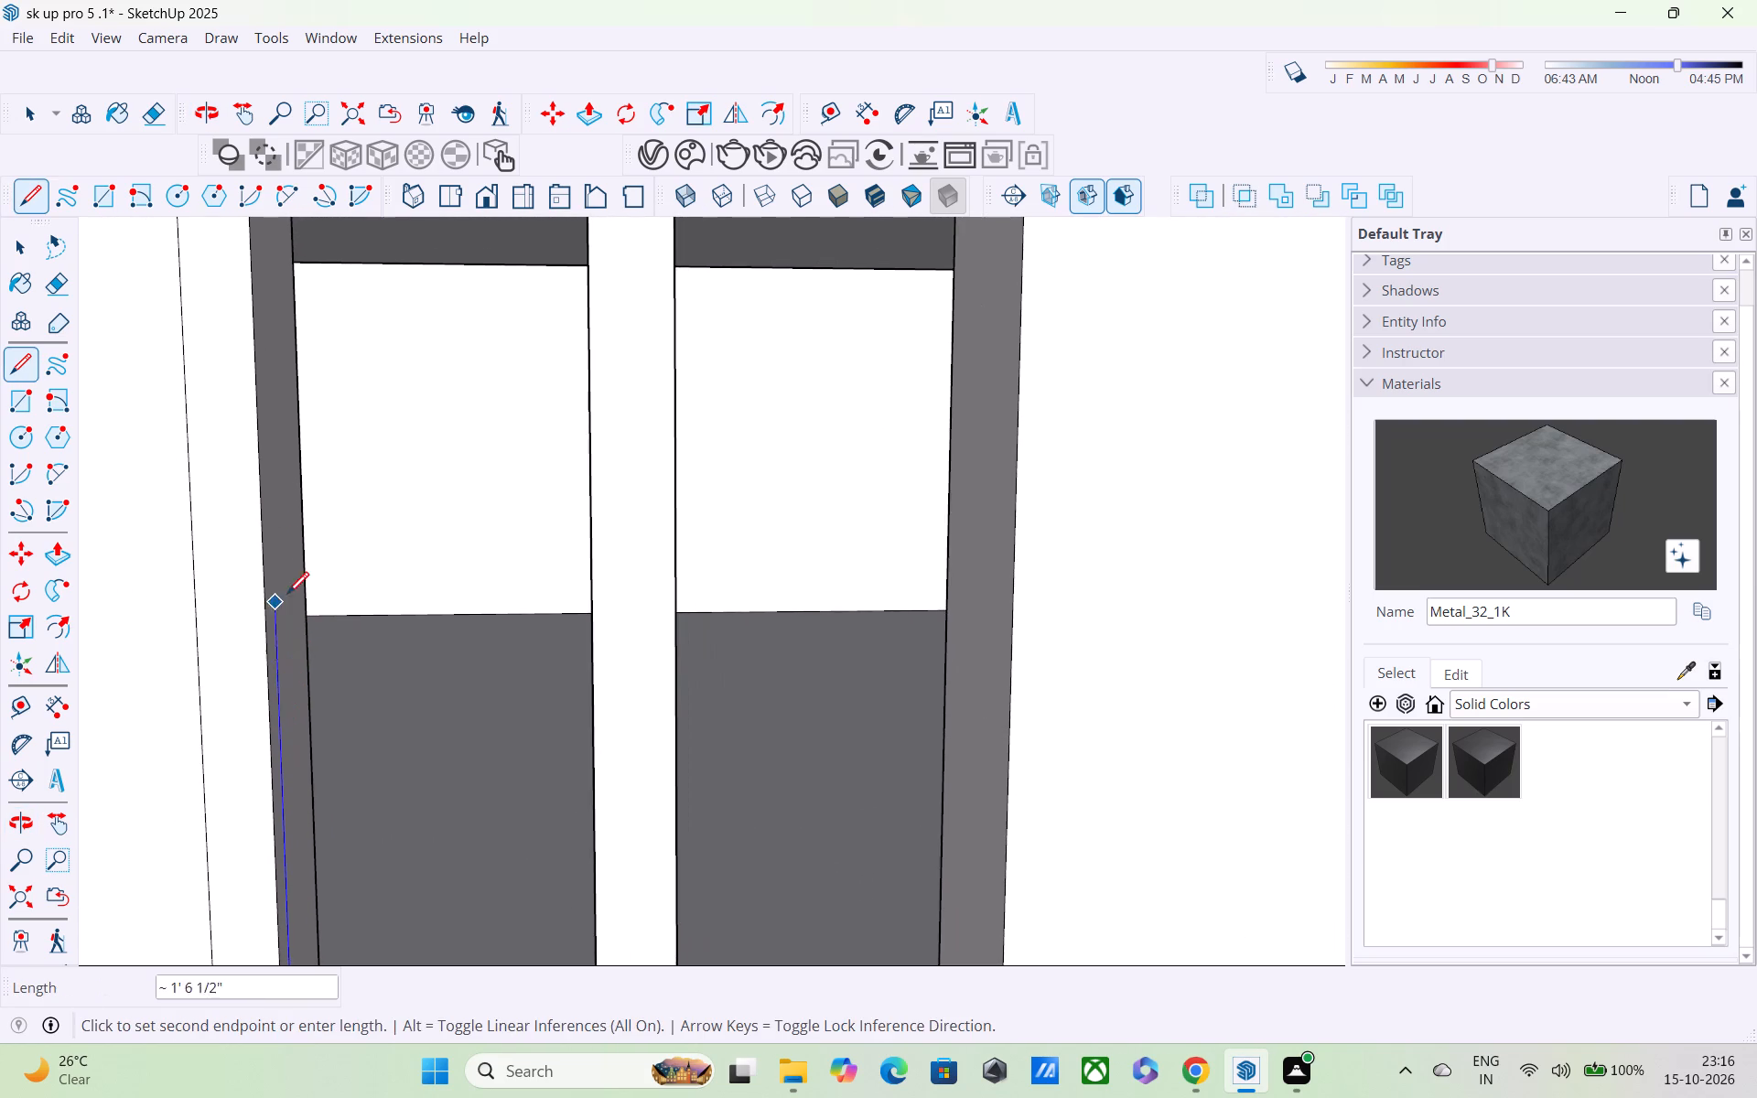
middle_click_drag(286, 582, 291, 802)
scroll(291, 697, "down", 4)
scroll(291, 594, "down", 3)
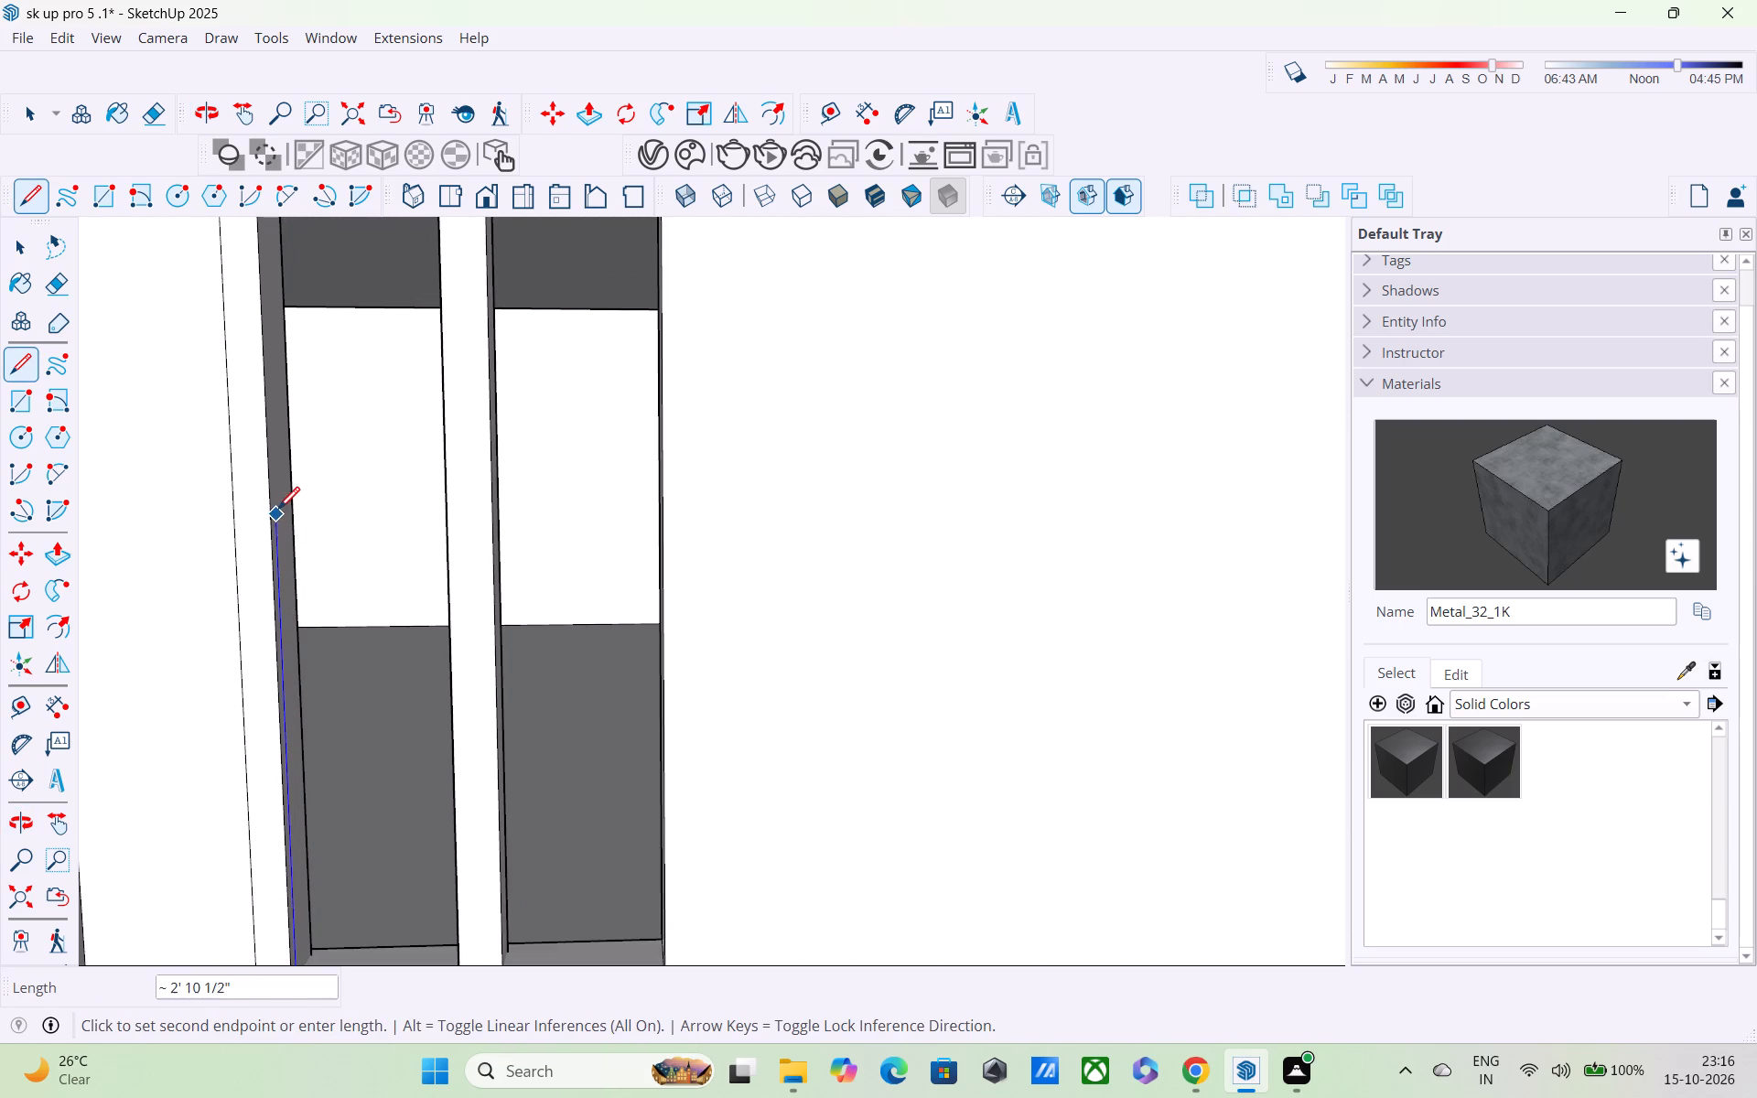
middle_click_drag(278, 519, 302, 764, "shift")
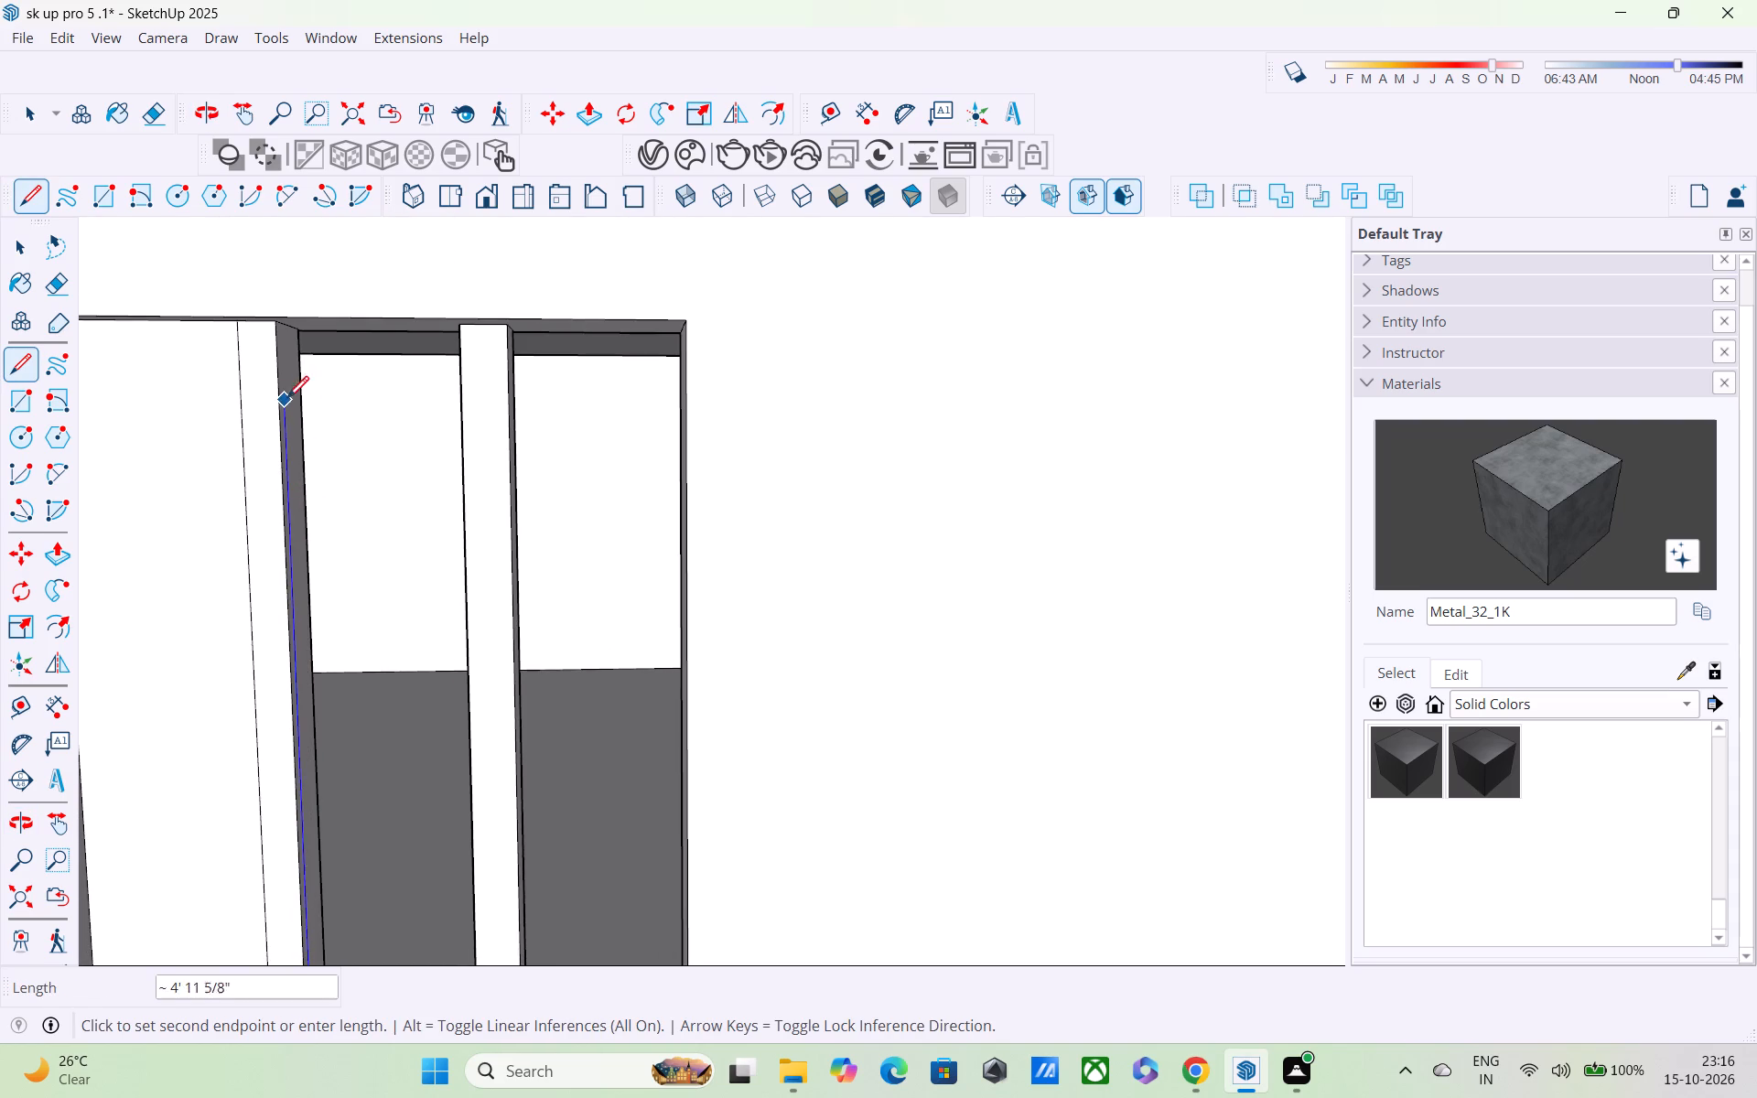
scroll(286, 332, "up", 2)
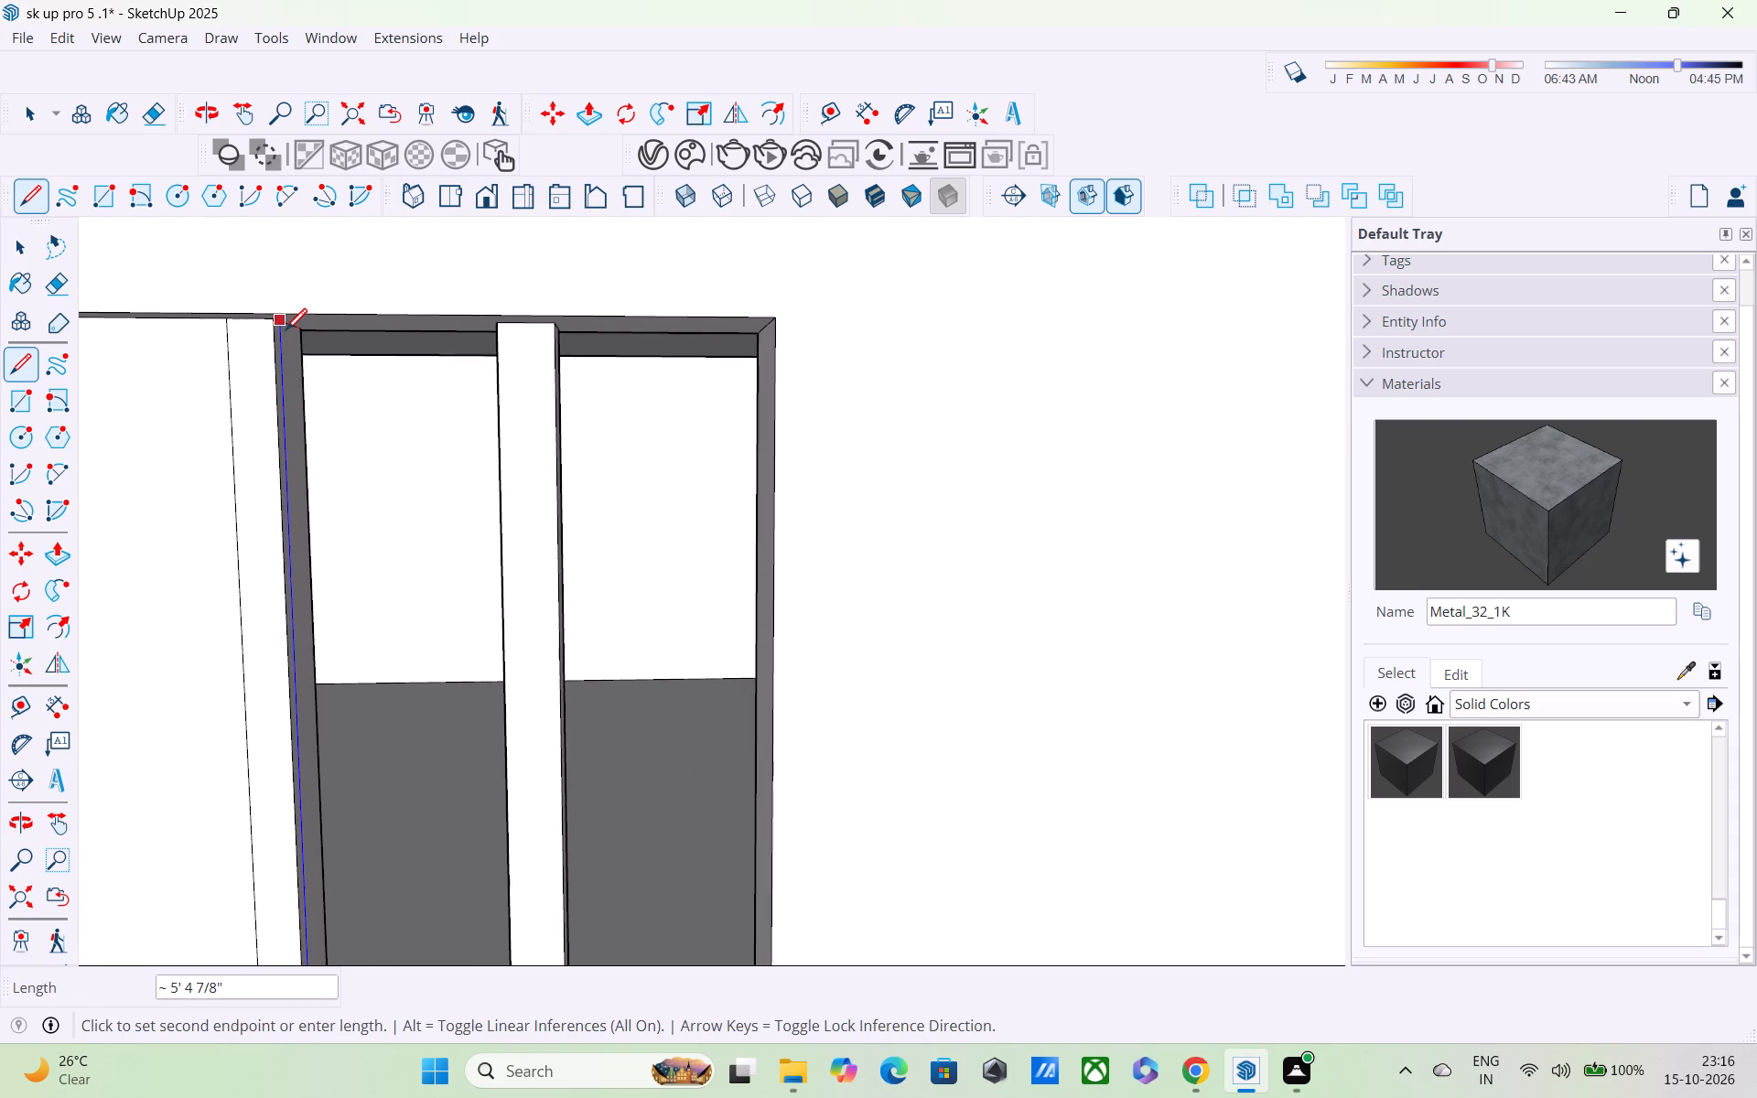
left_click(286, 332)
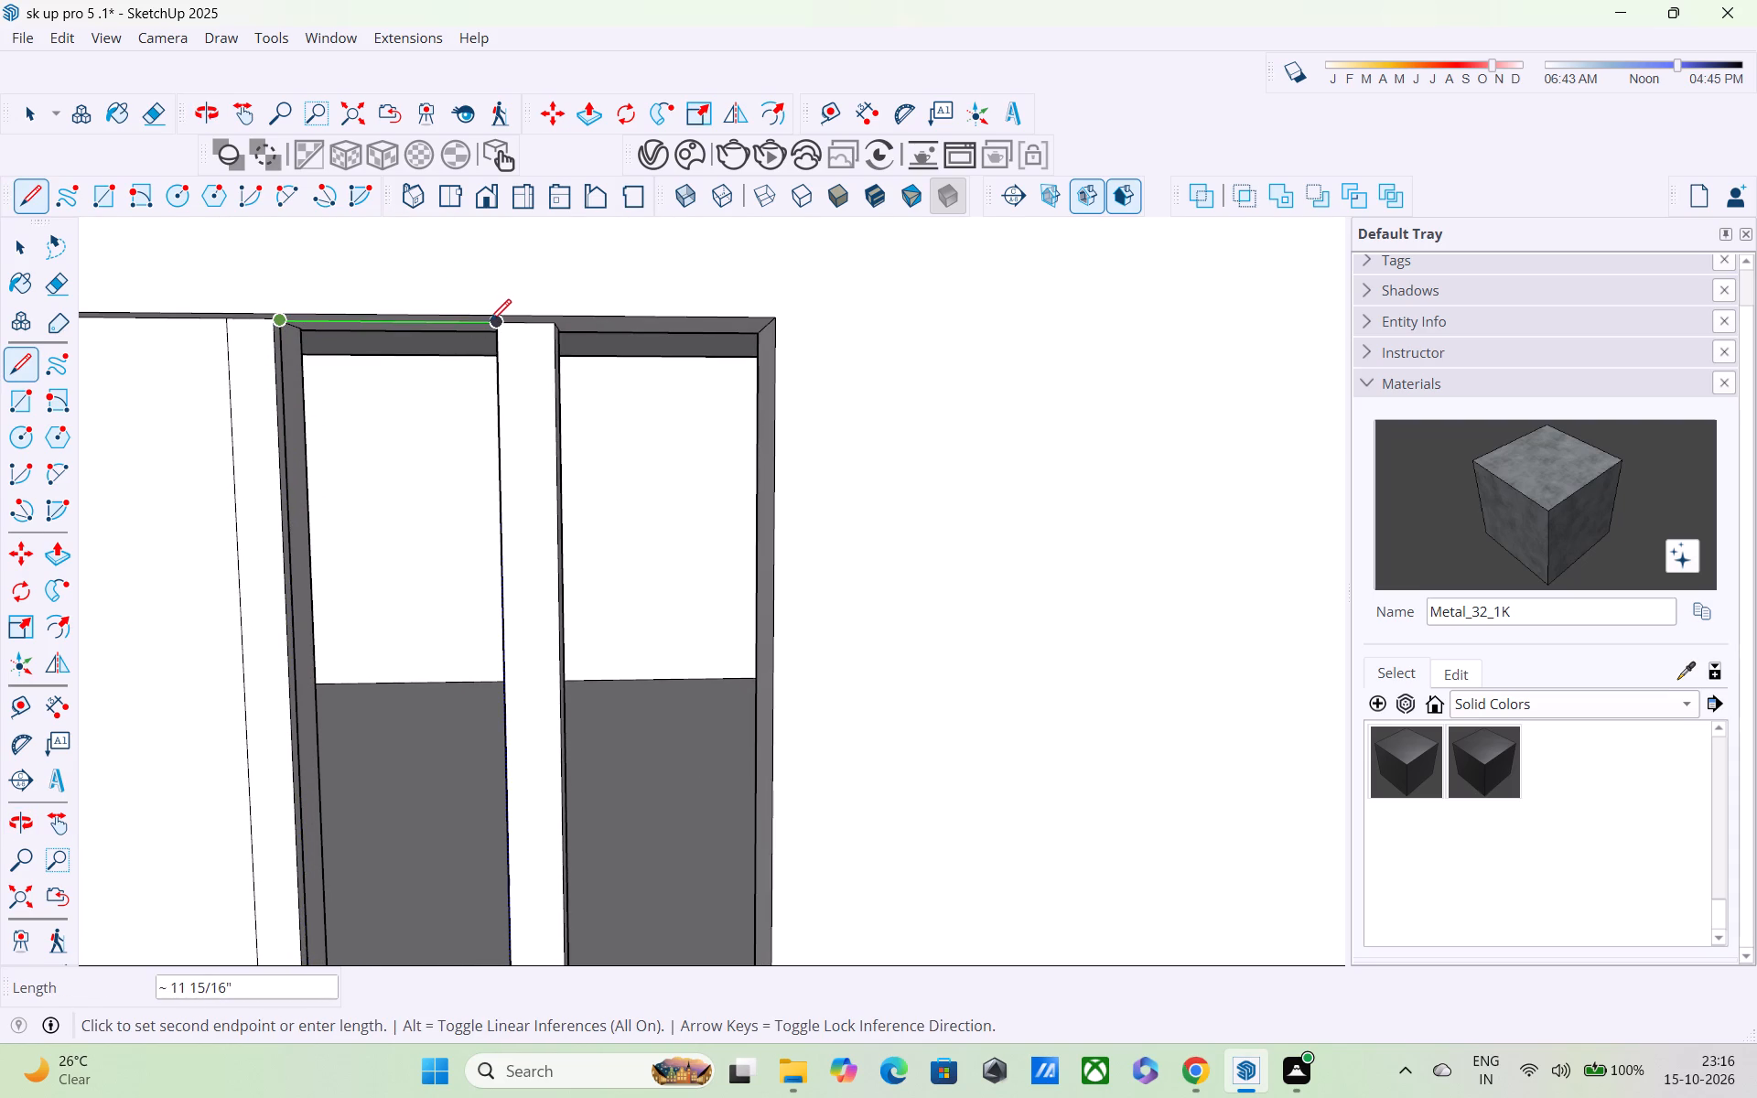
Draw a line about 11 15/16" long under the head from the first bar to the second bar, closing the middle bay.
left_click(490, 323)
Draw a line about 1' 1/8" long along the sill from the second bar's foot to the far jamb.
scroll(519, 365, "down", 2)
middle_click_drag(598, 382, 512, 345)
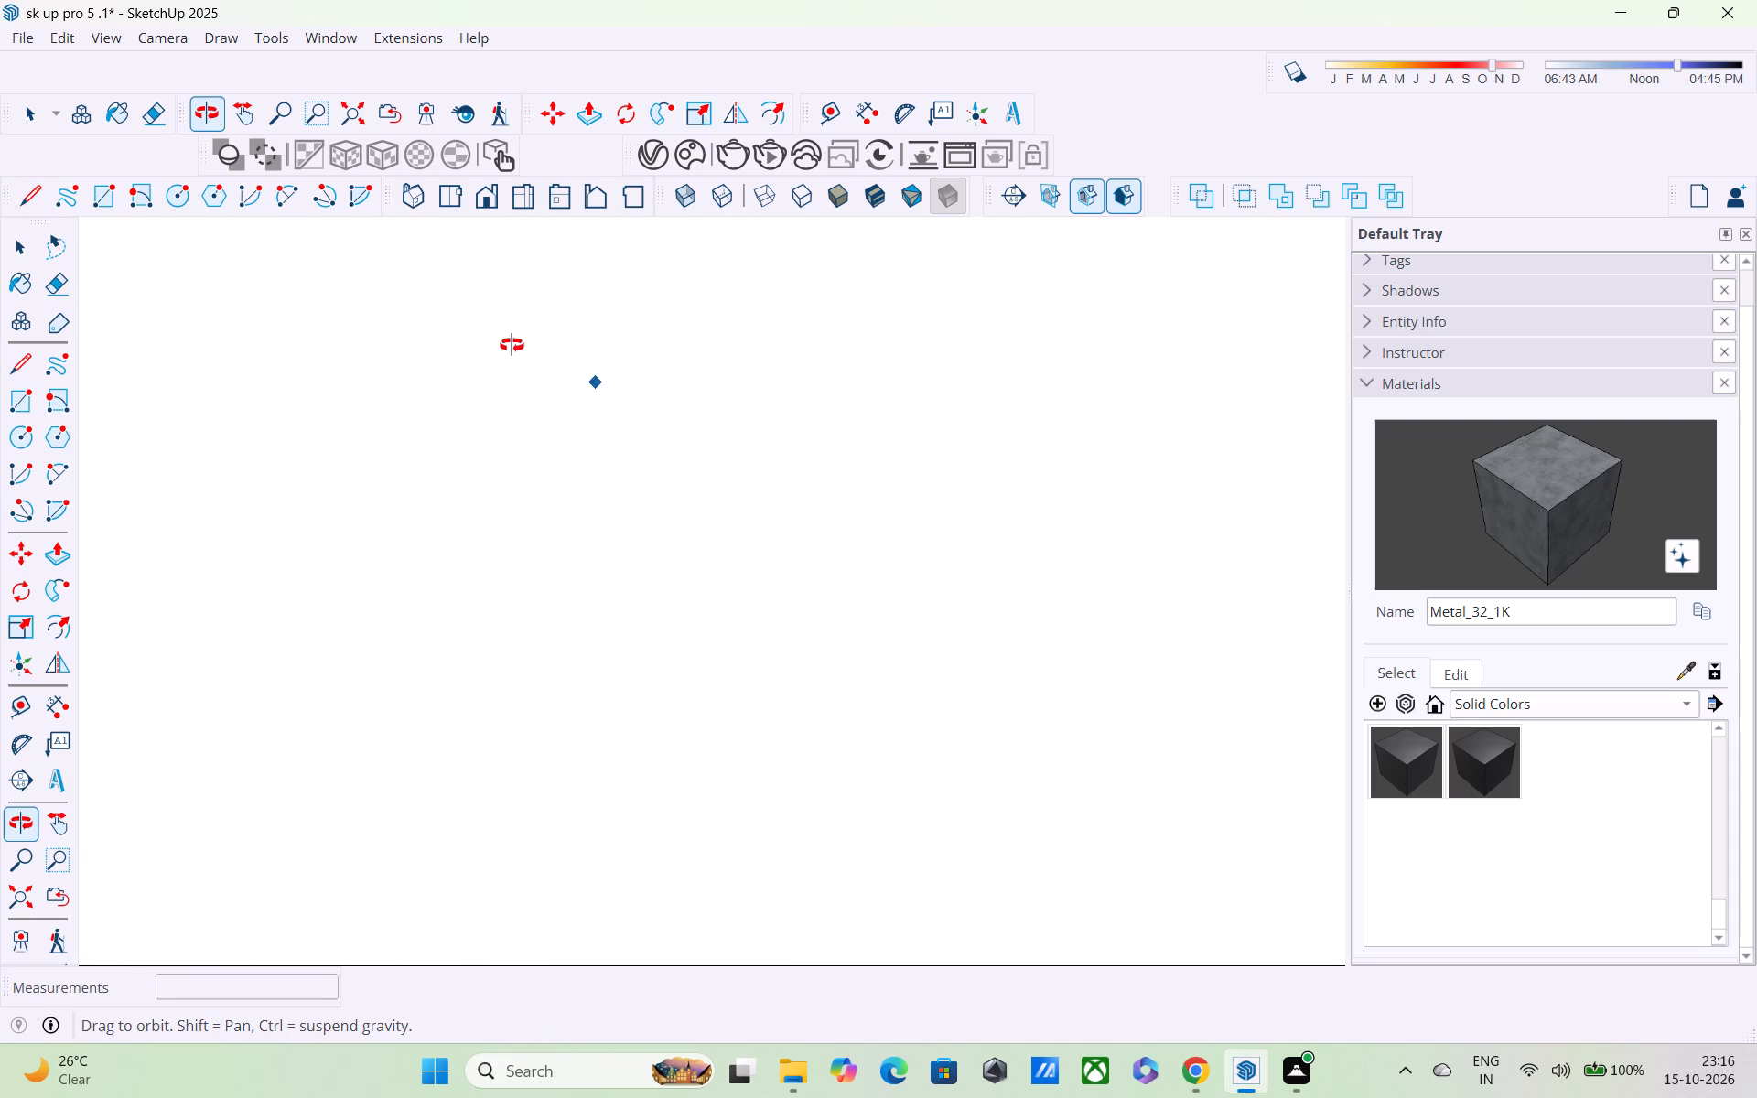
middle_click_drag(512, 345, 641, 350)
scroll(690, 353, "down", 4)
middle_click_drag(1006, 558, 903, 585)
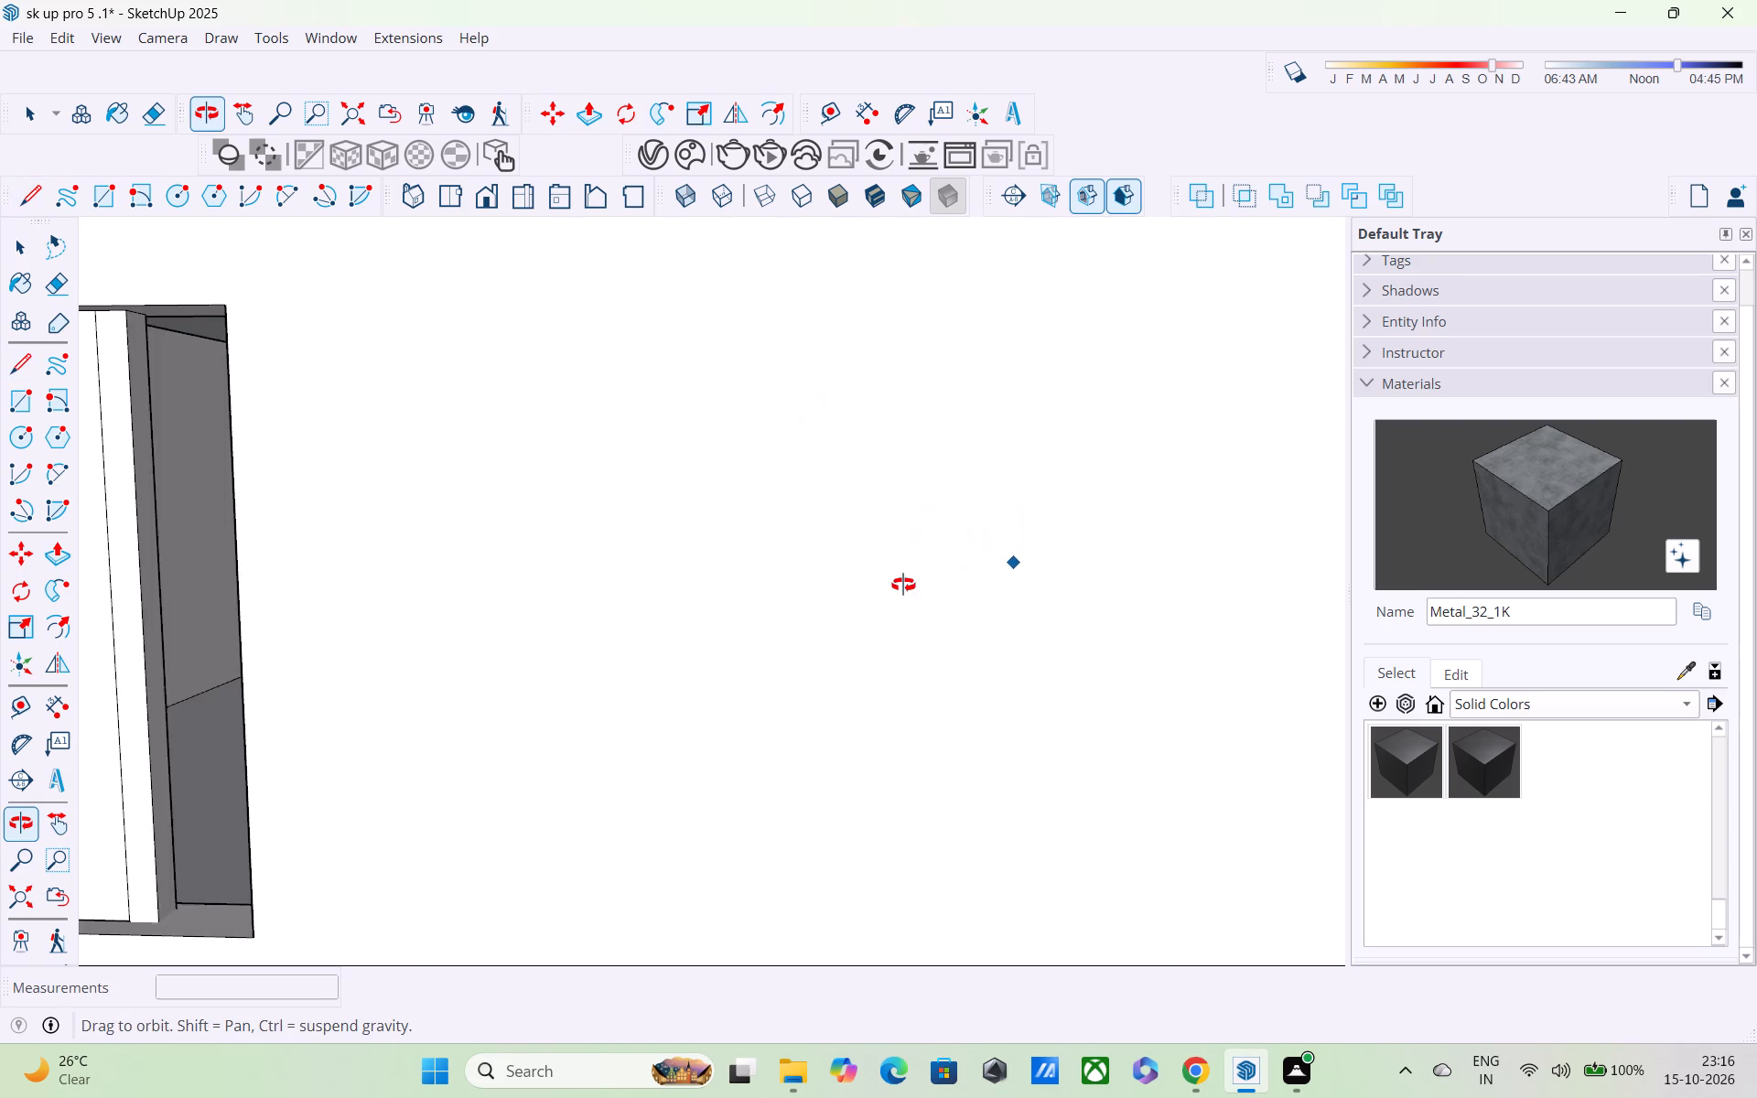
middle_click_drag(903, 585, 952, 552)
scroll(572, 637, "up", 4)
scroll(549, 666, "down", 4)
scroll(495, 722, "up", 3)
scroll(494, 740, "down", 4)
left_click(415, 770)
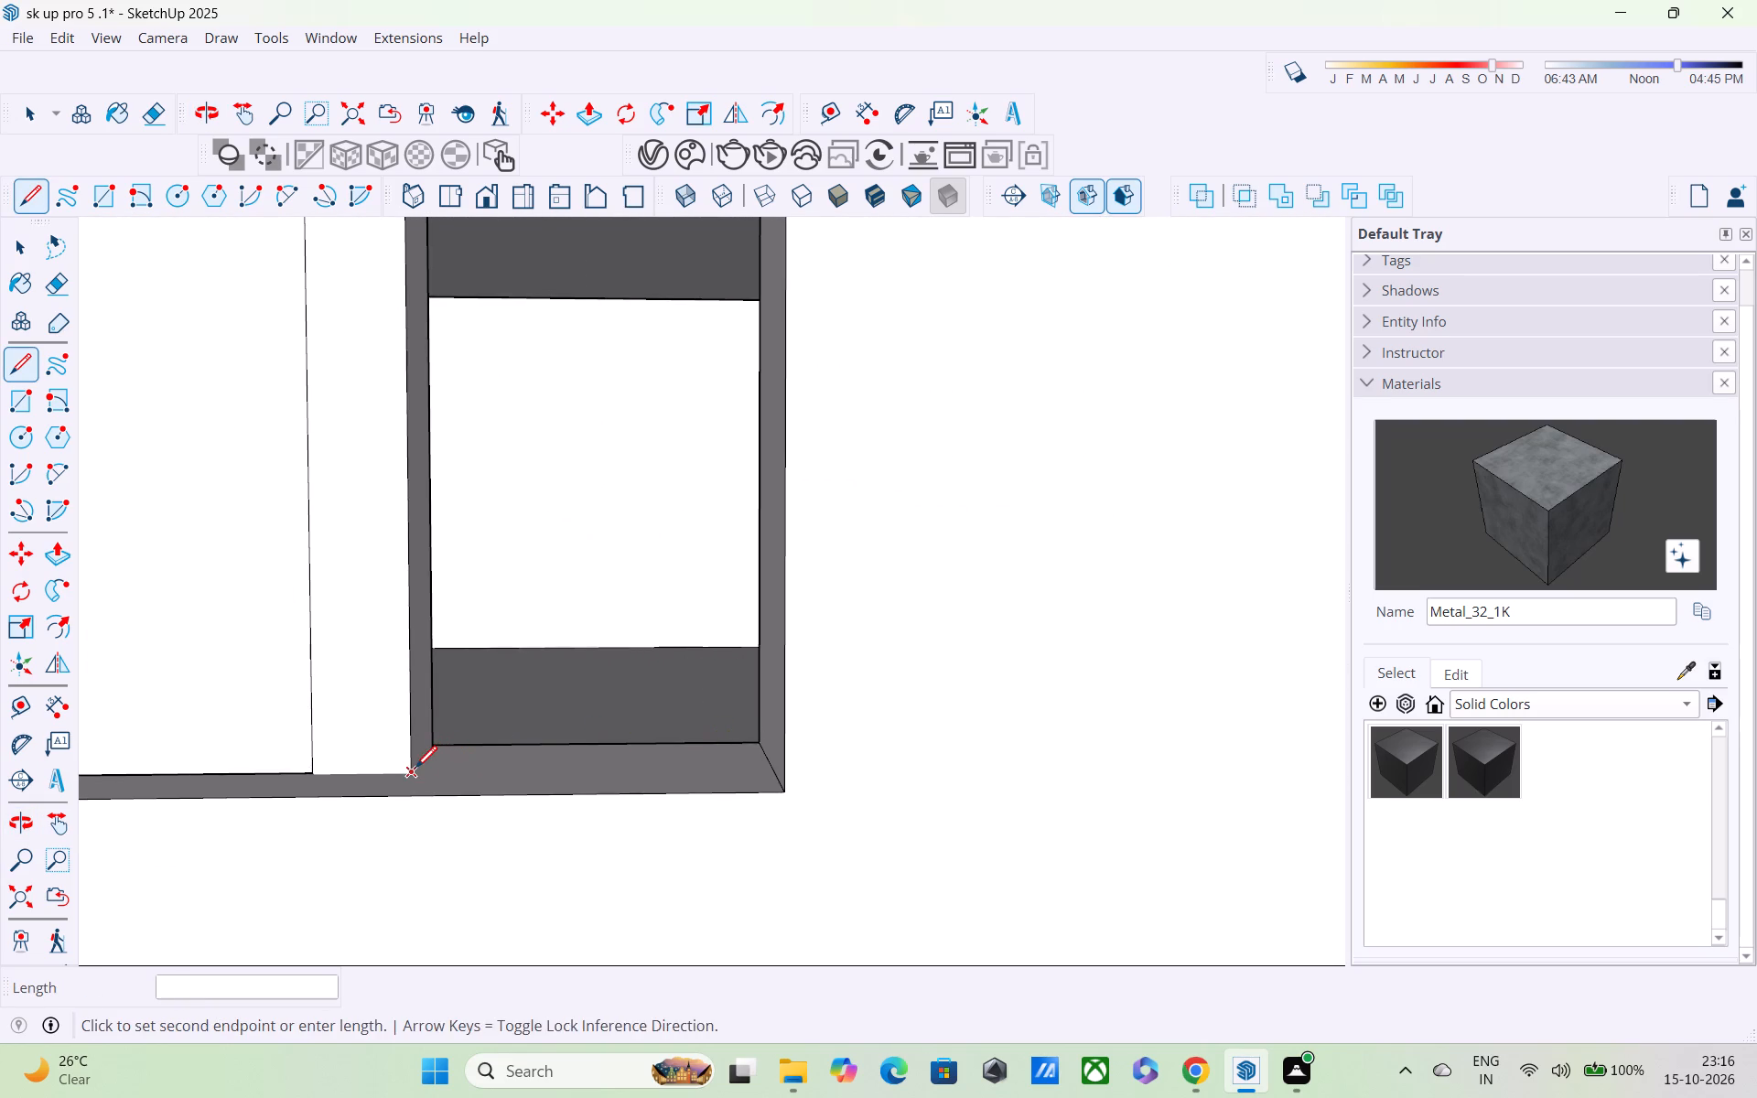
left_click(769, 765)
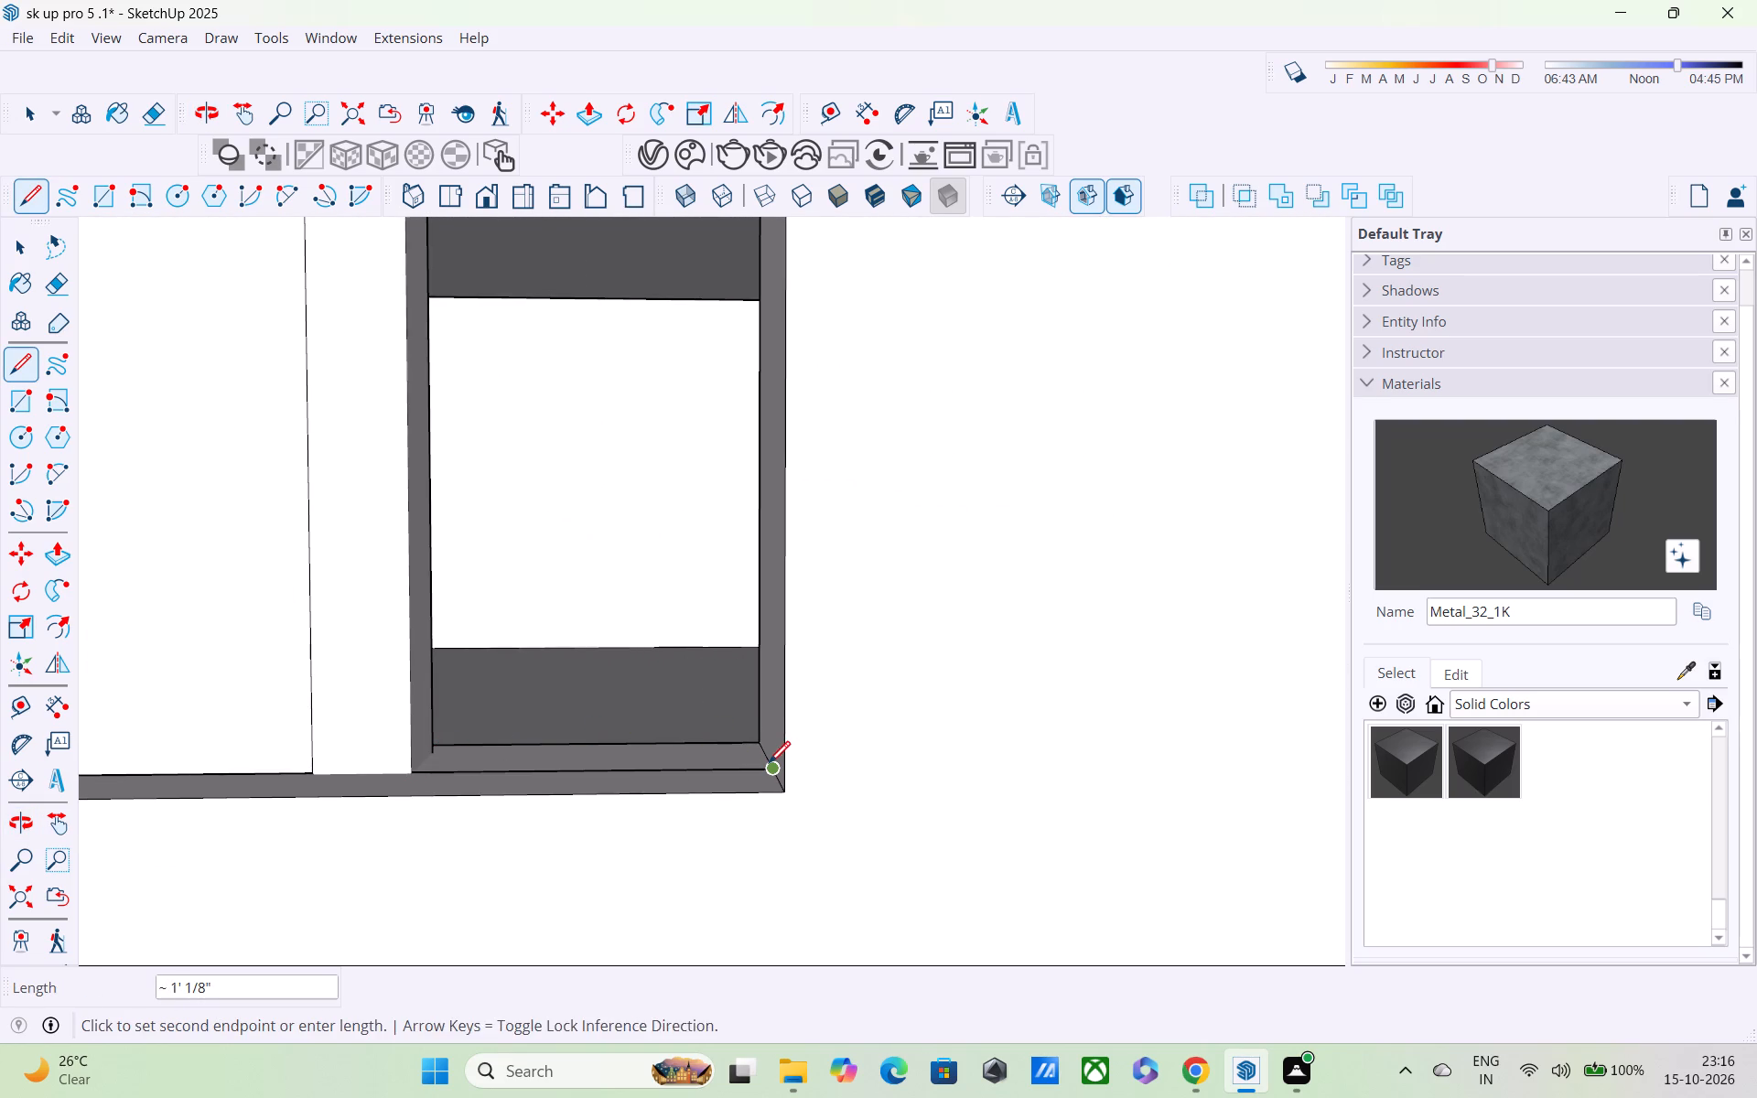
Draw a vertical line about 5' 4 7/8" long up the far jamb from the sill line's end to the head.
middle_click_drag(770, 532, 794, 774, "shift")
scroll(792, 770, "down", 2, "shift")
scroll(773, 677, "down", 2)
middle_click_drag(789, 664, 812, 760)
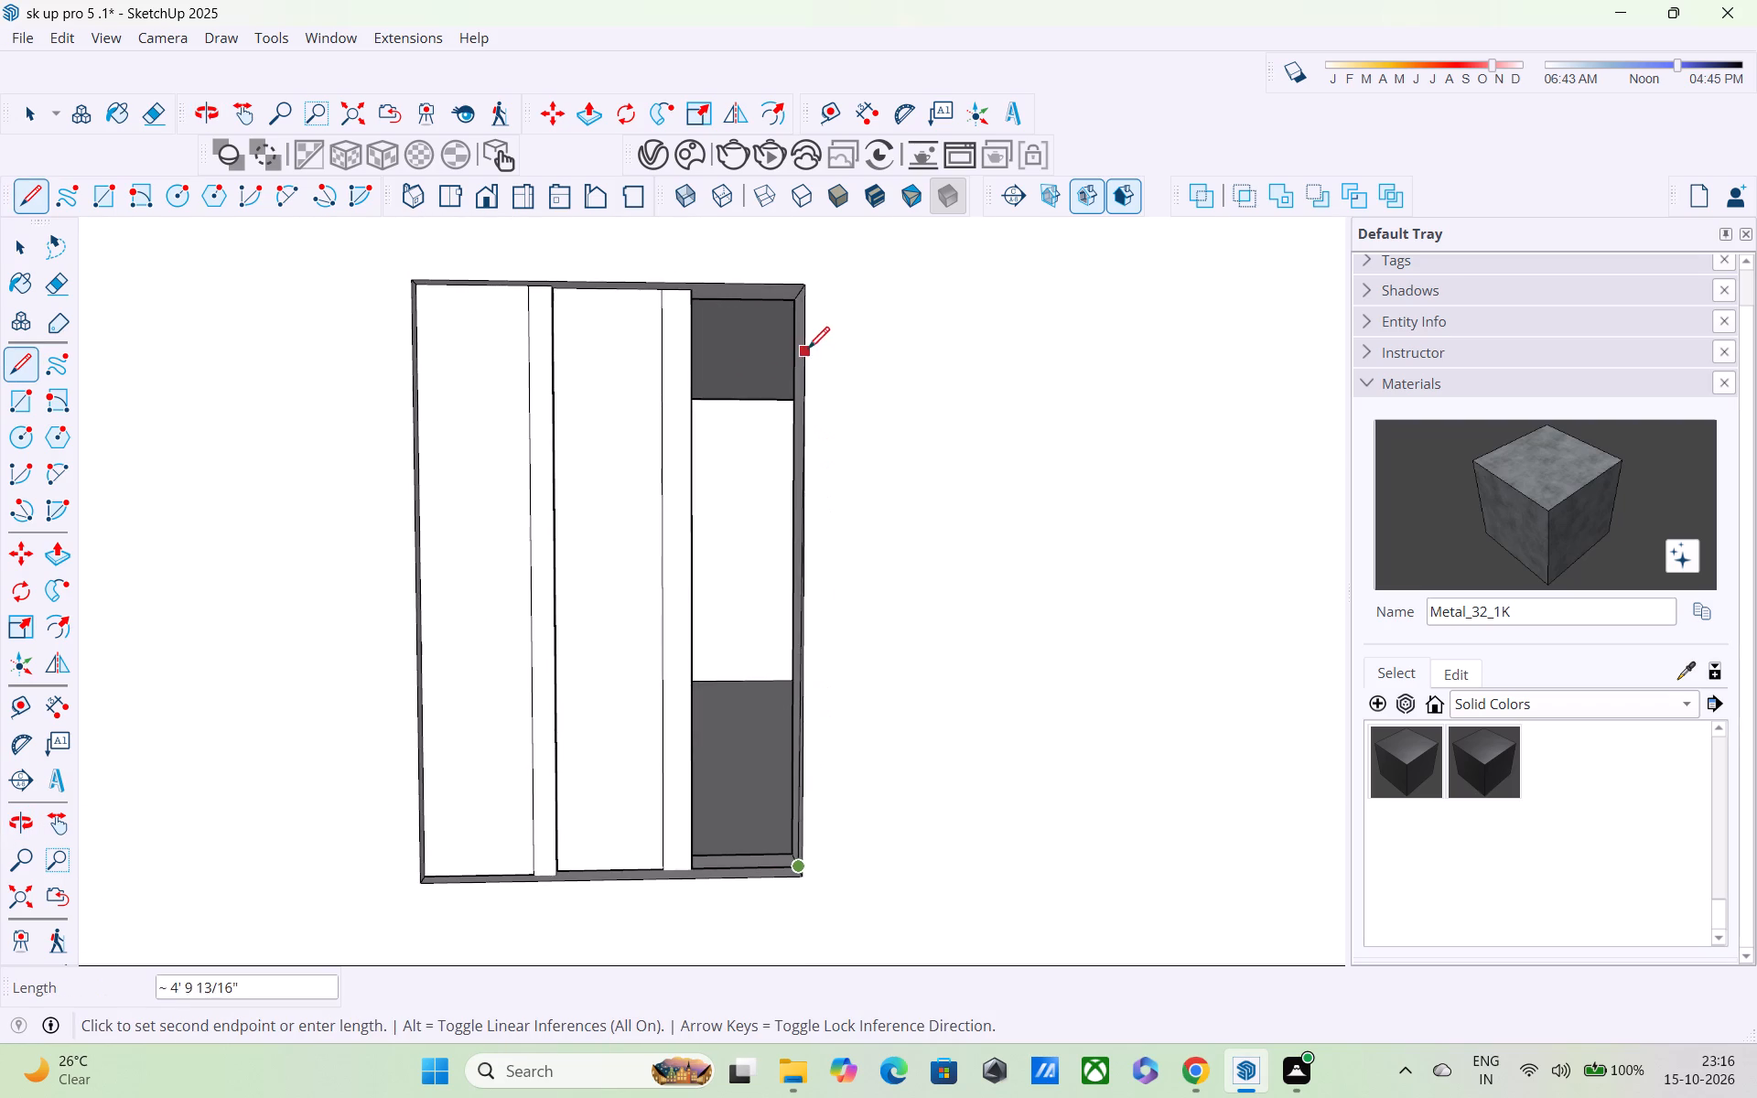
scroll(794, 293, "up", 1)
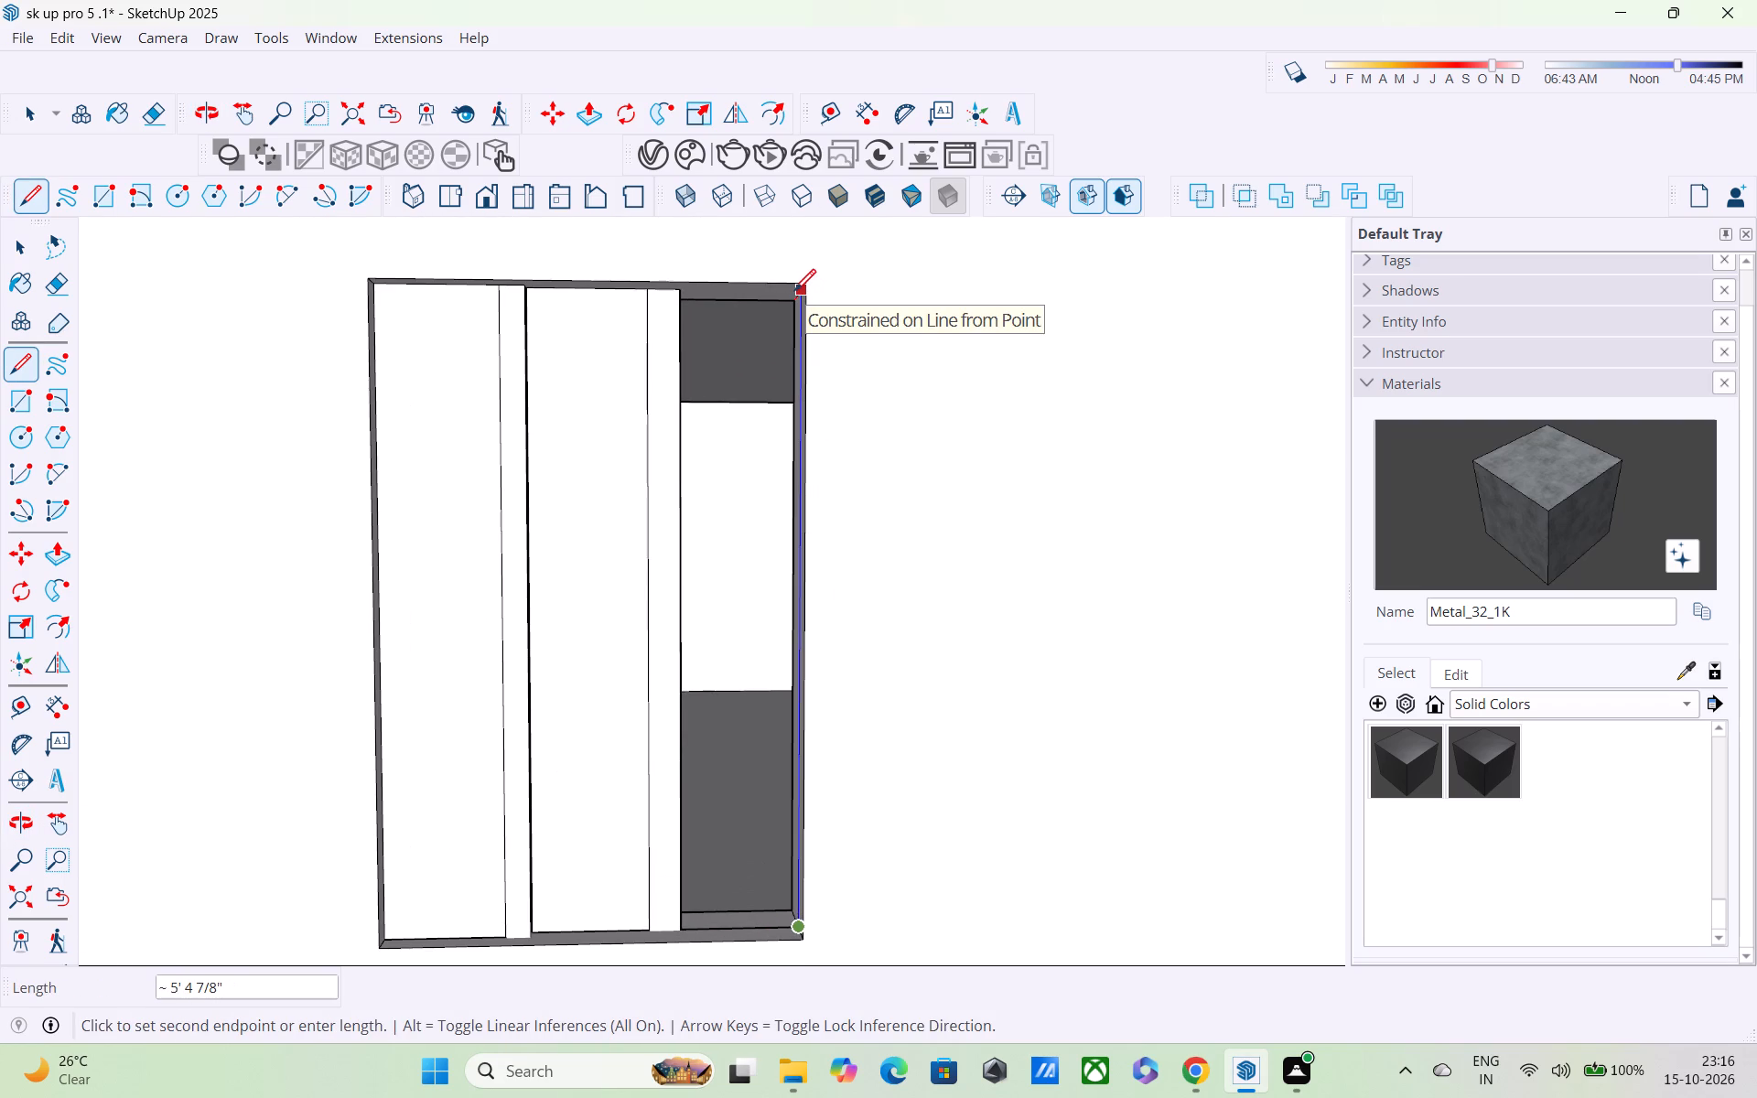
left_click(798, 296)
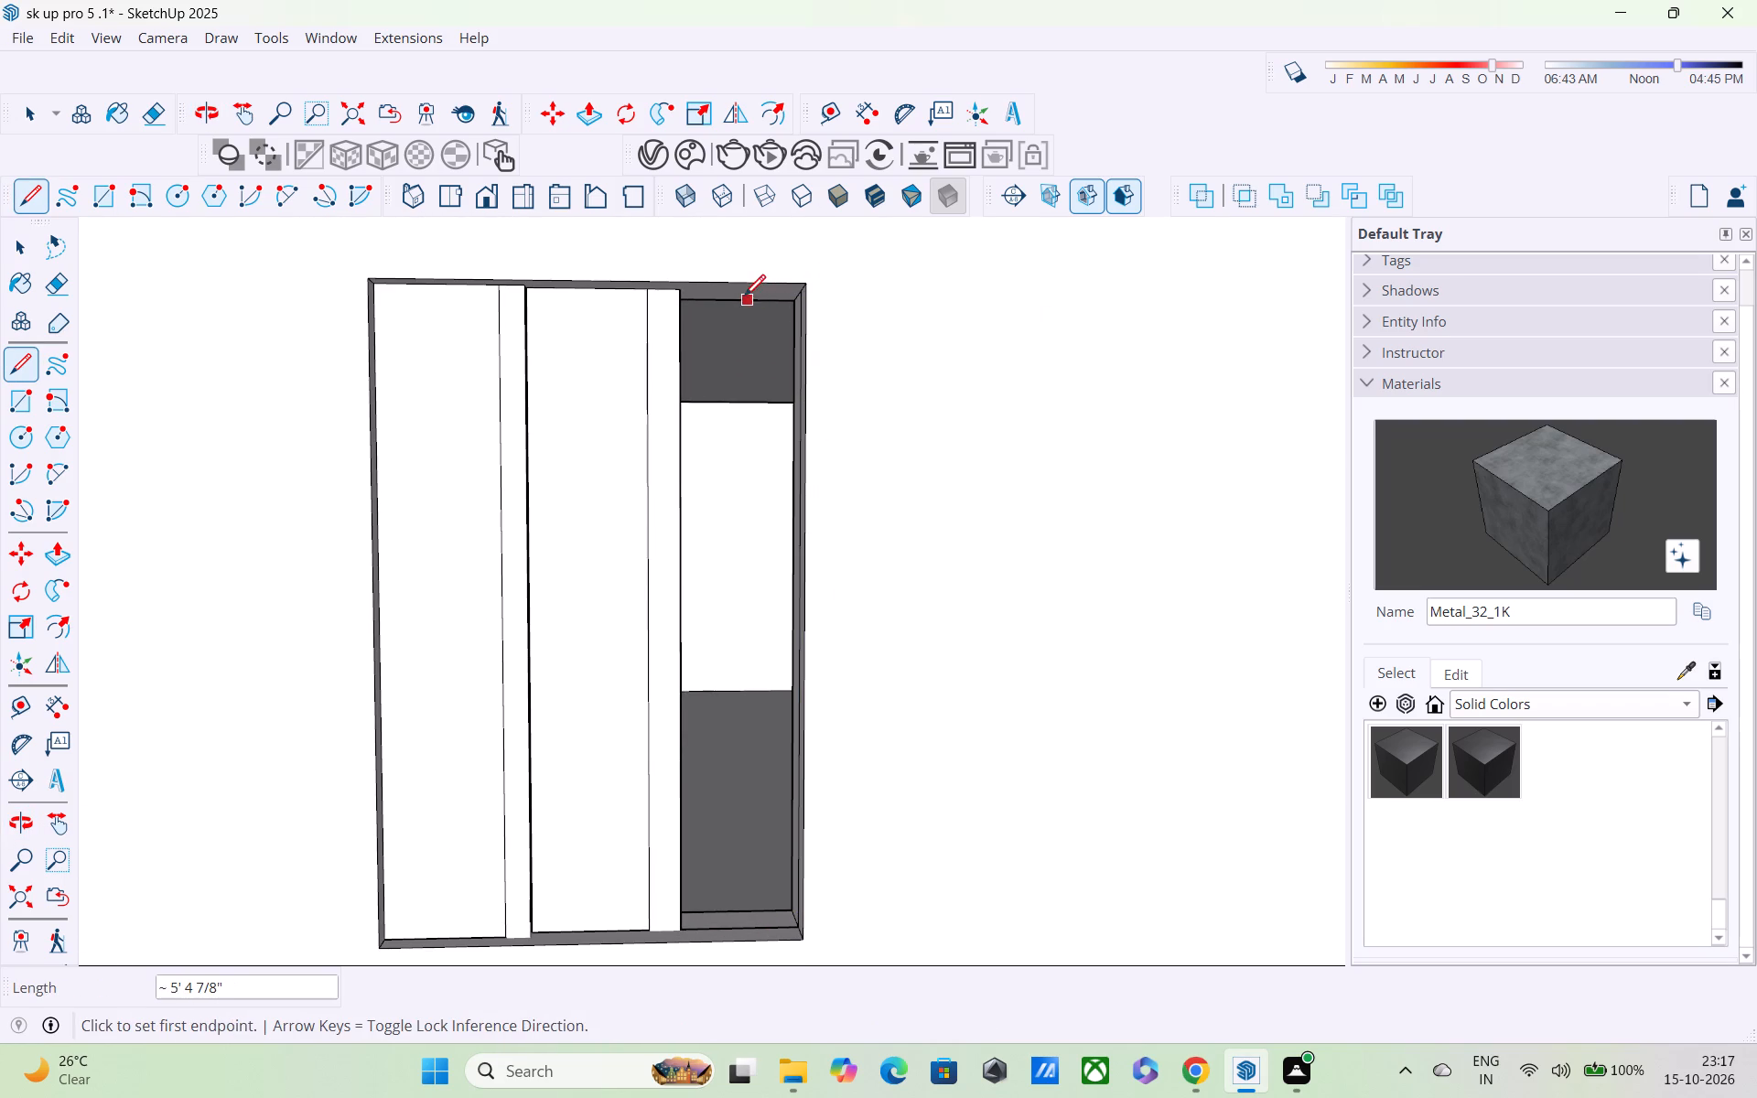
Draw a line about 1' 3/8" long under the head from the second bar to the far jamb, closing the third bay.
middle_click_drag(711, 297, 888, 287)
scroll(833, 304, "up", 4)
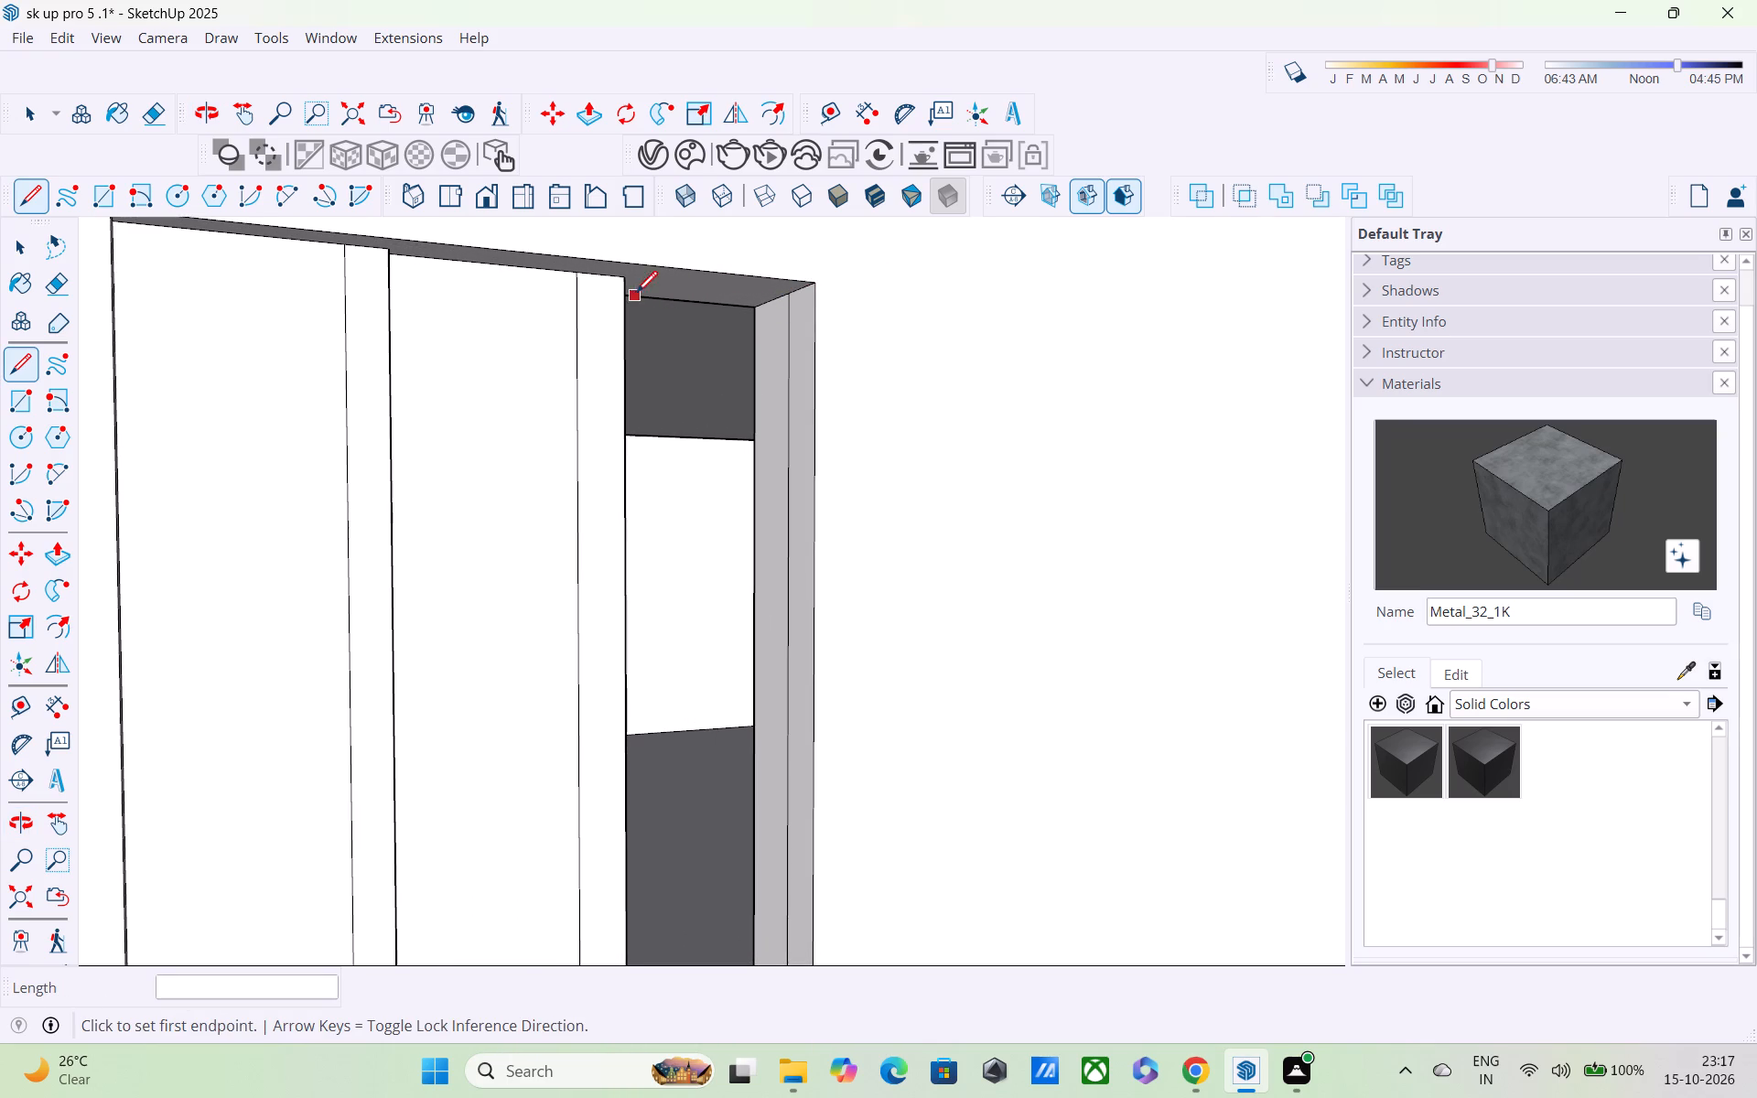
left_click(628, 281)
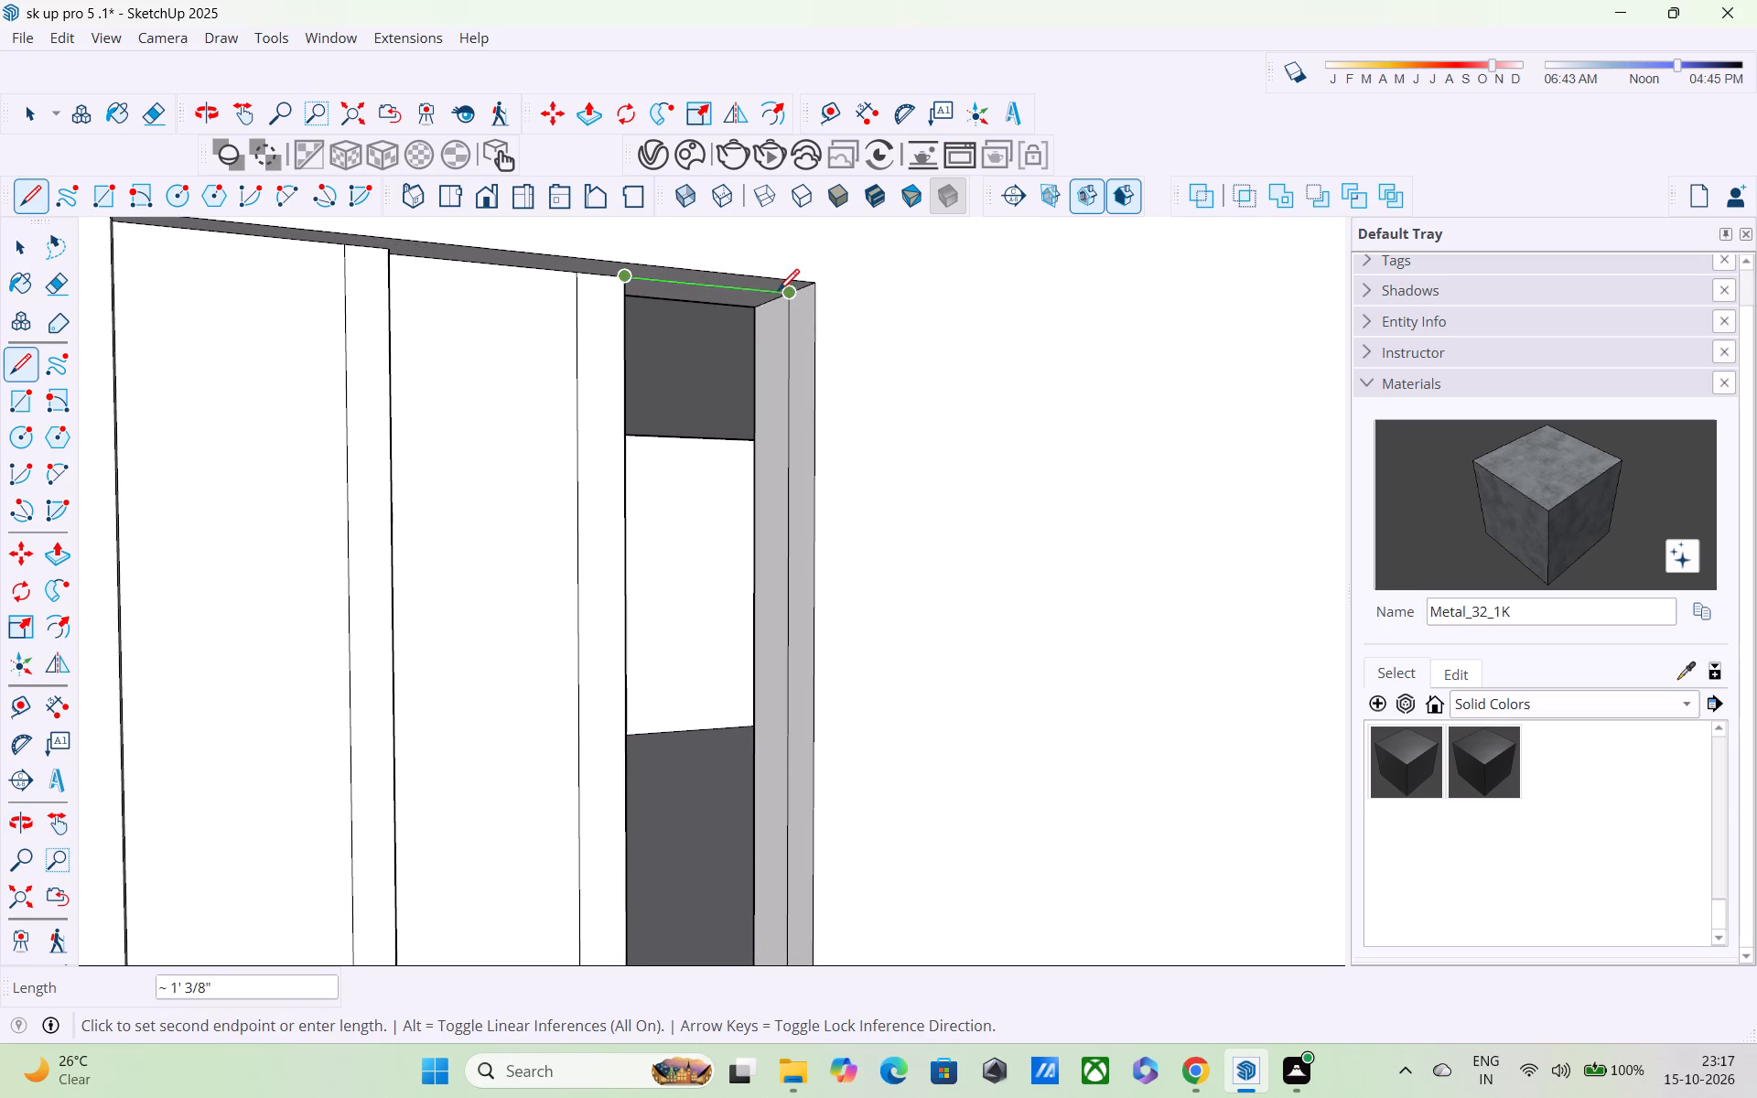
left_click(779, 292)
scroll(764, 320, "down", 4)
key("space")
scroll(689, 426, "down", 1)
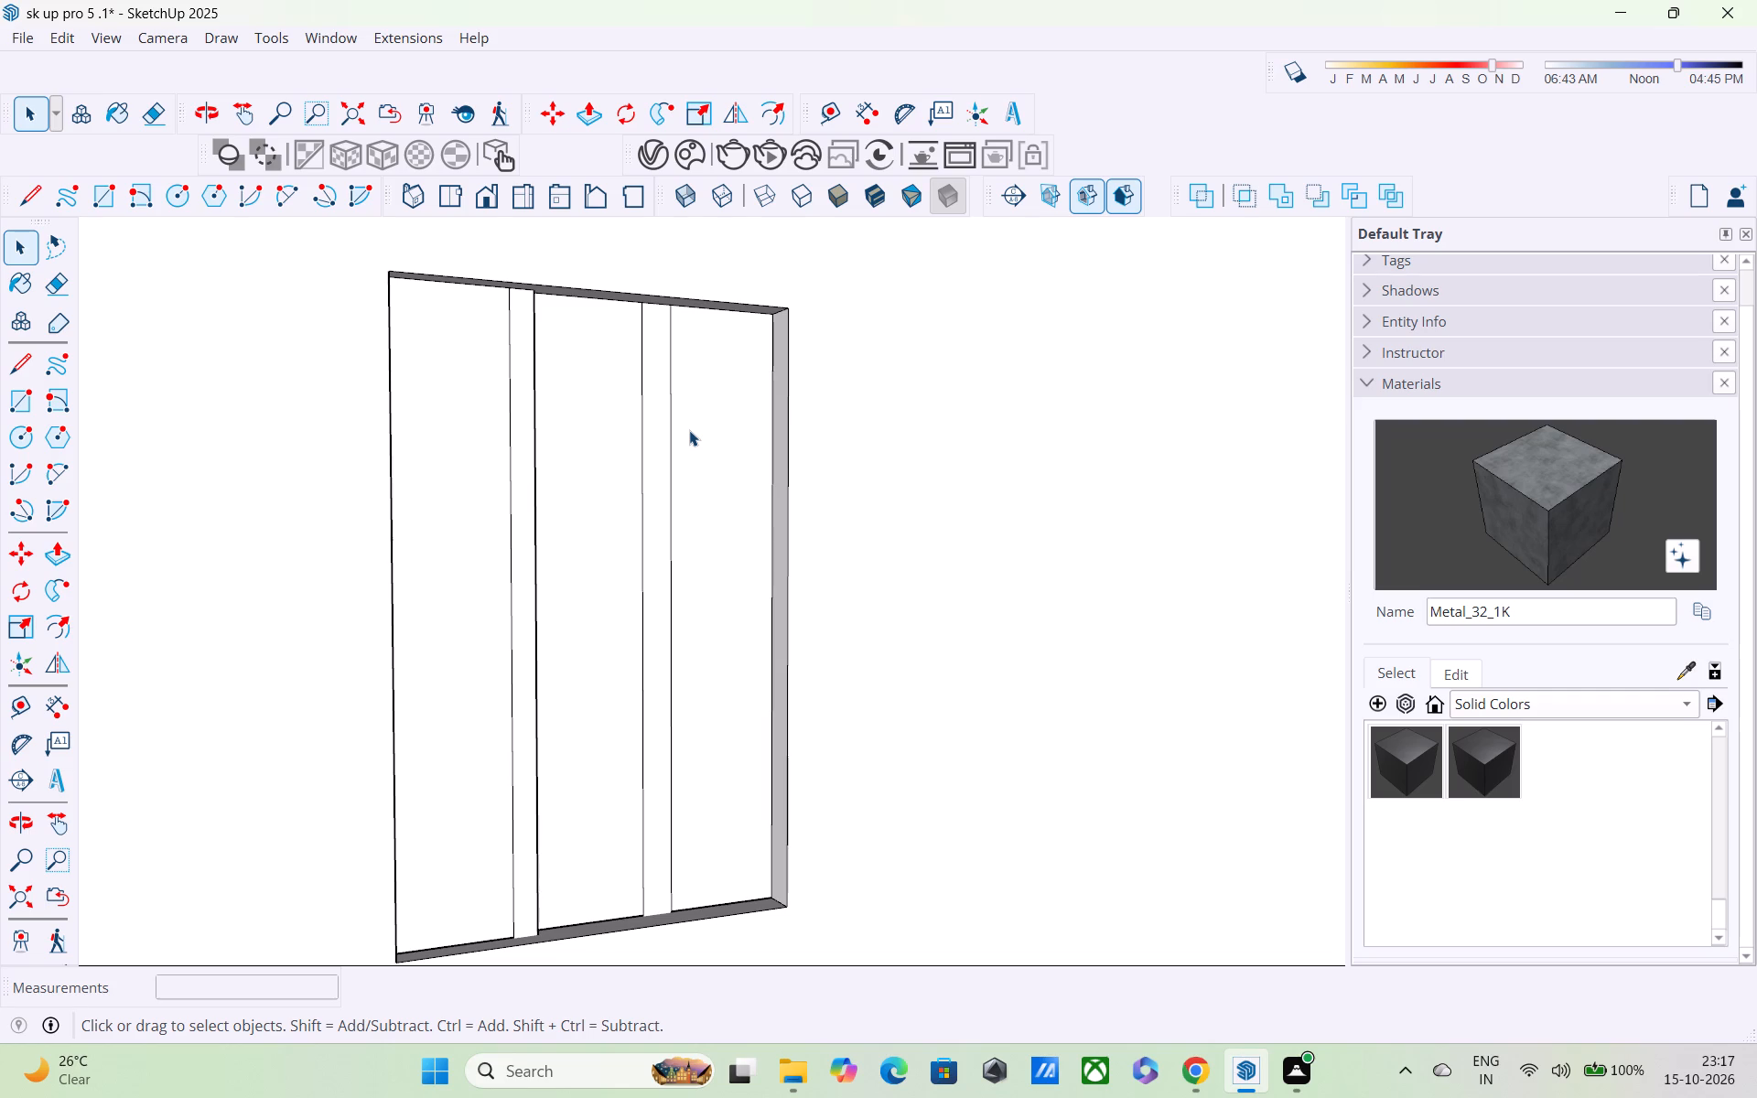
Paint the window's two vertical bars with the solid colour M08_Obsidian_Black.
left_click(1440, 761)
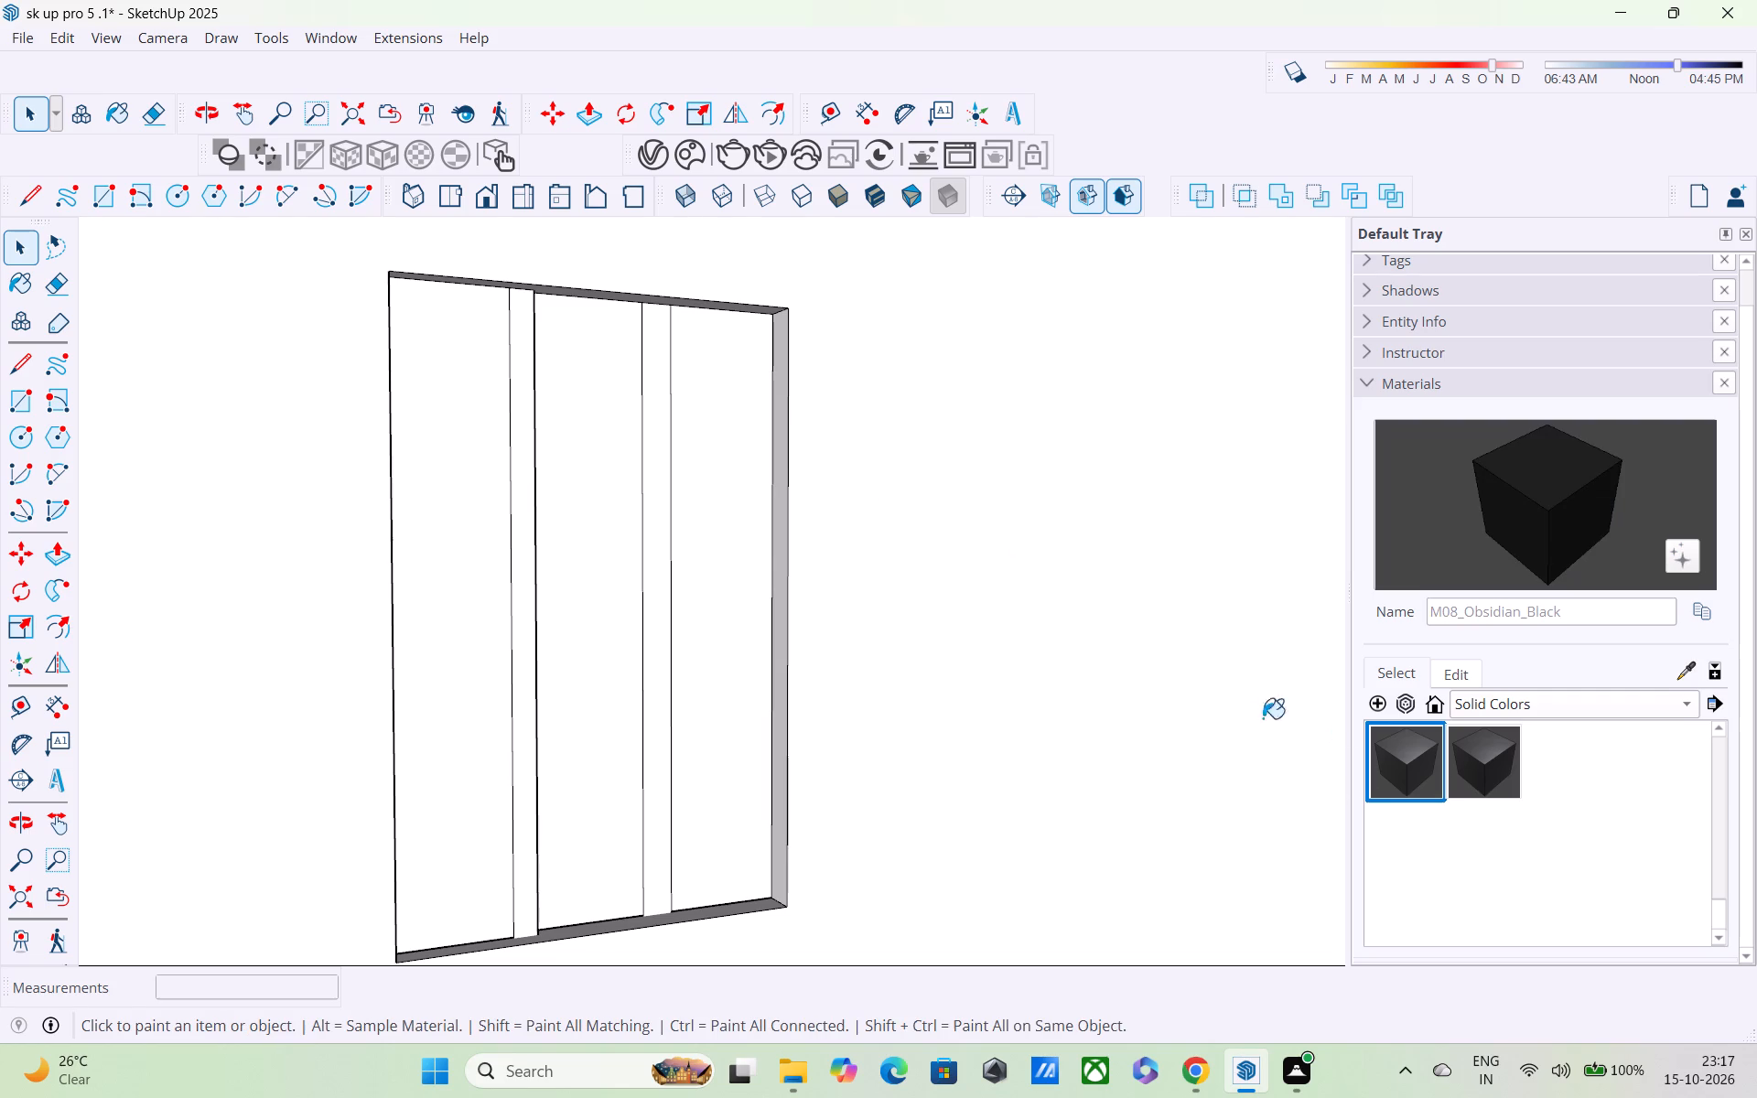
left_click(521, 576)
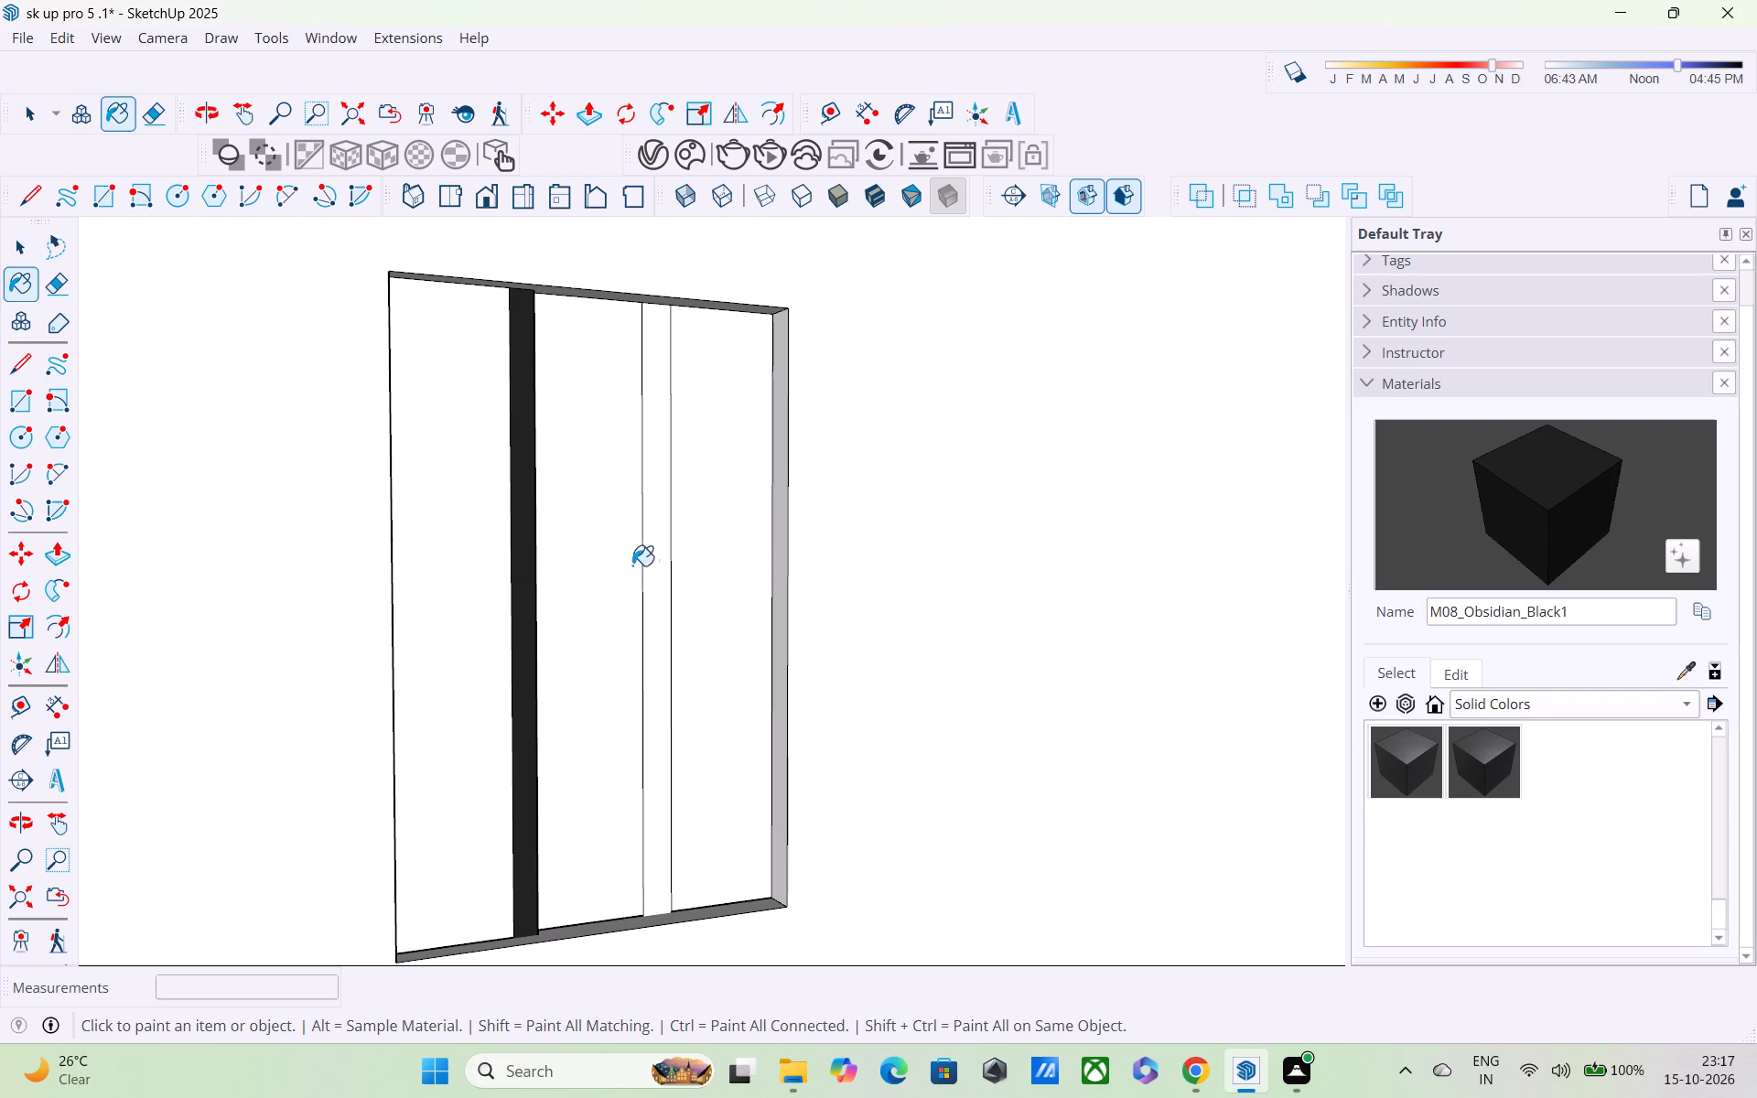
left_click(652, 576)
Paint the three window bay panels with the Glass_Mirror_01 glass material.
left_click(1603, 705)
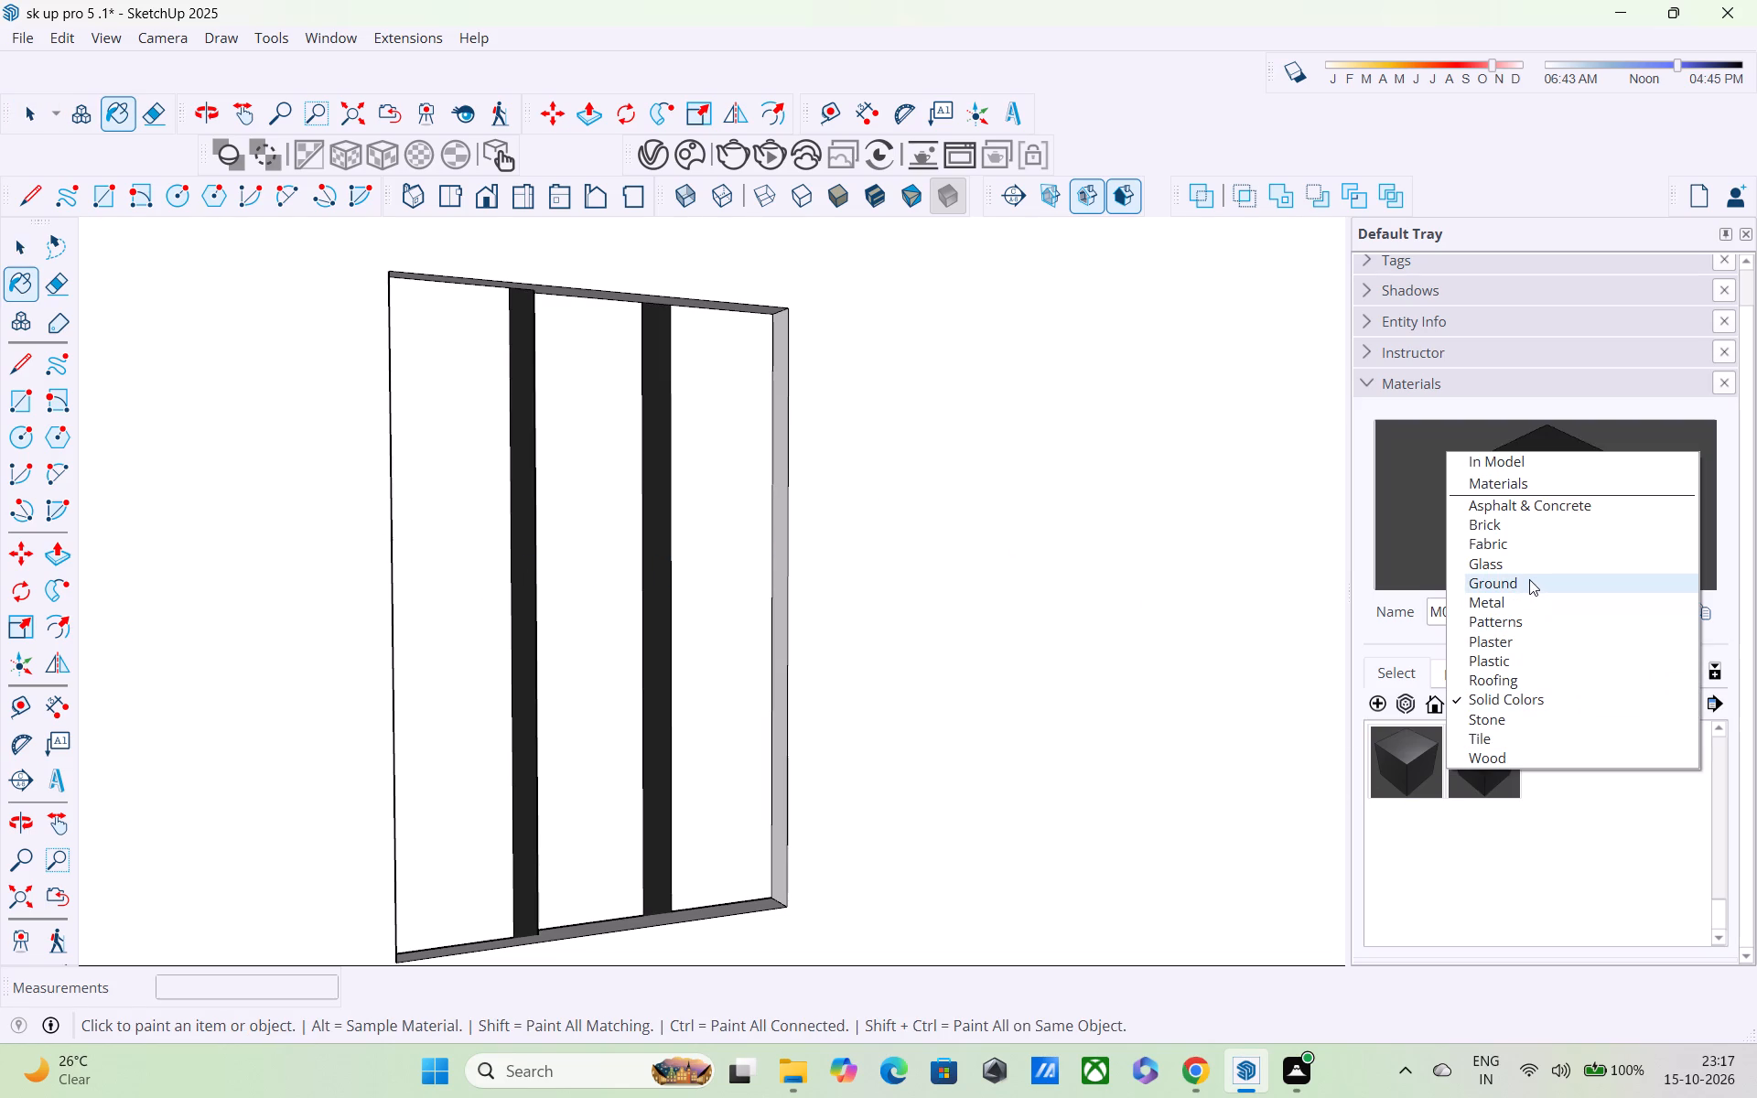
left_click(1527, 564)
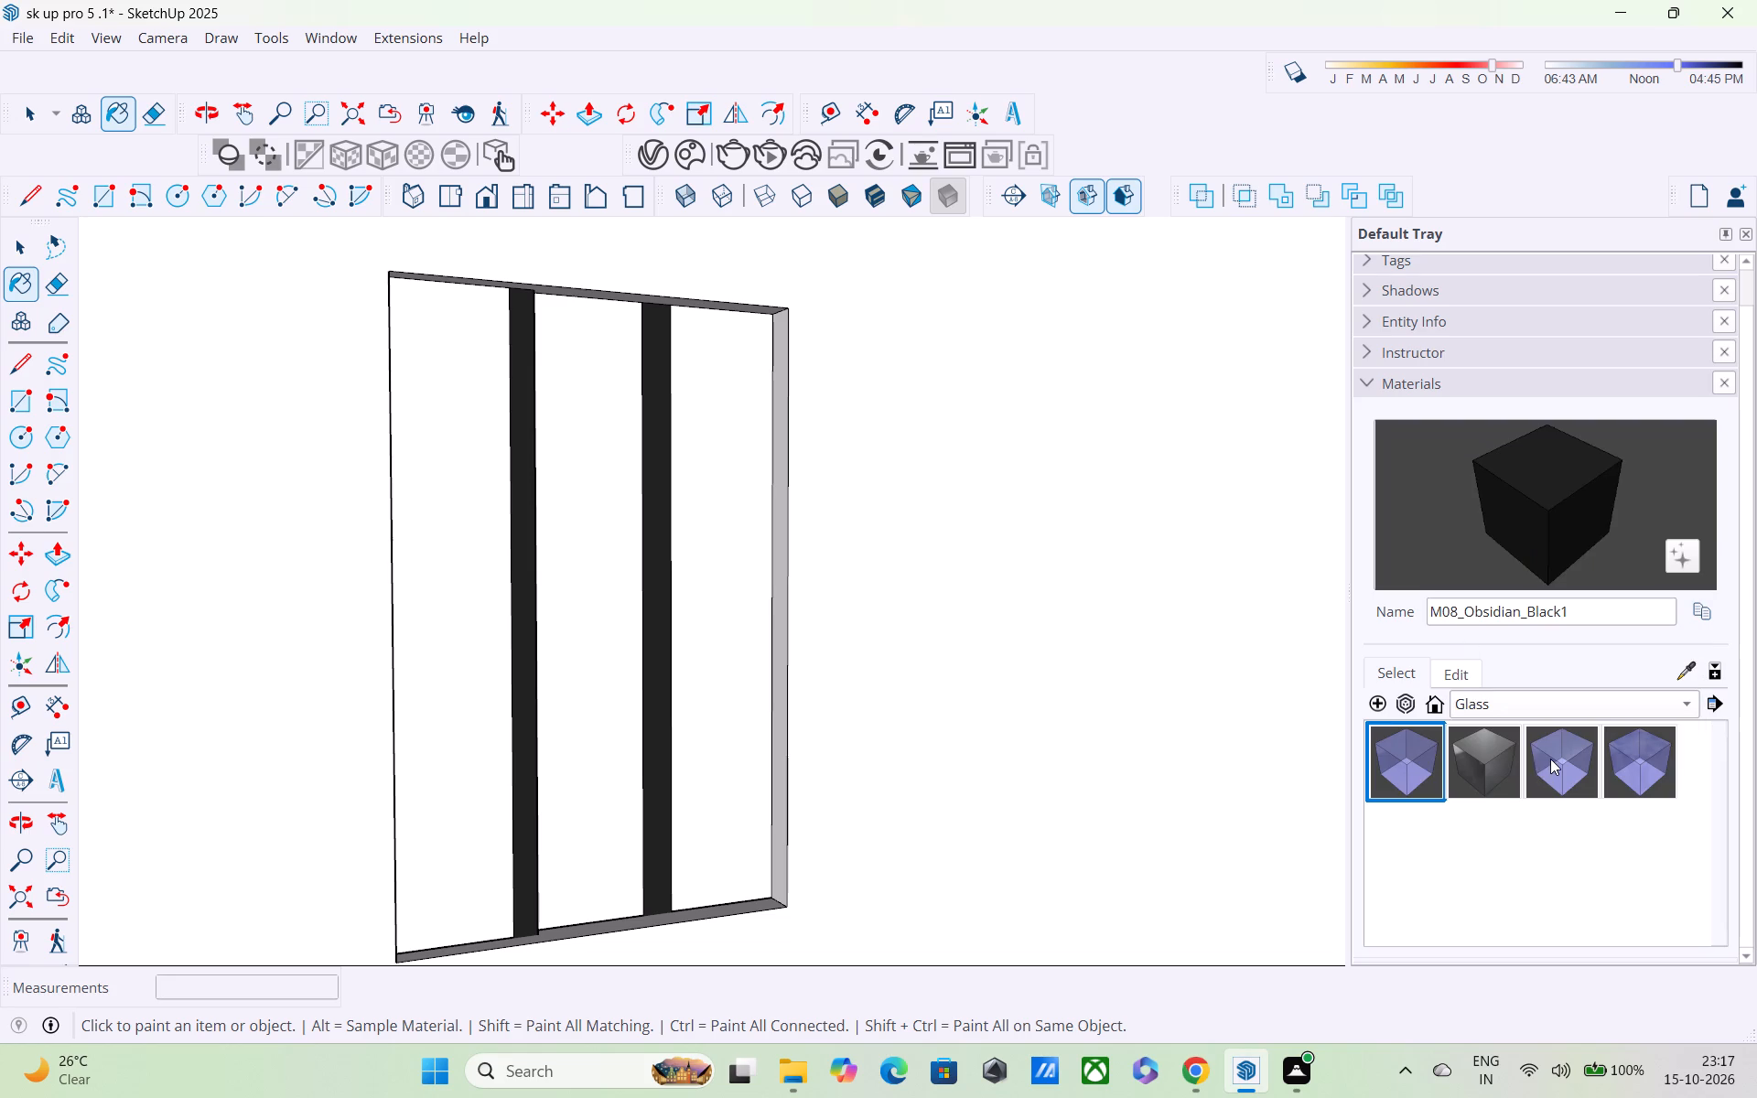
left_click(1484, 758)
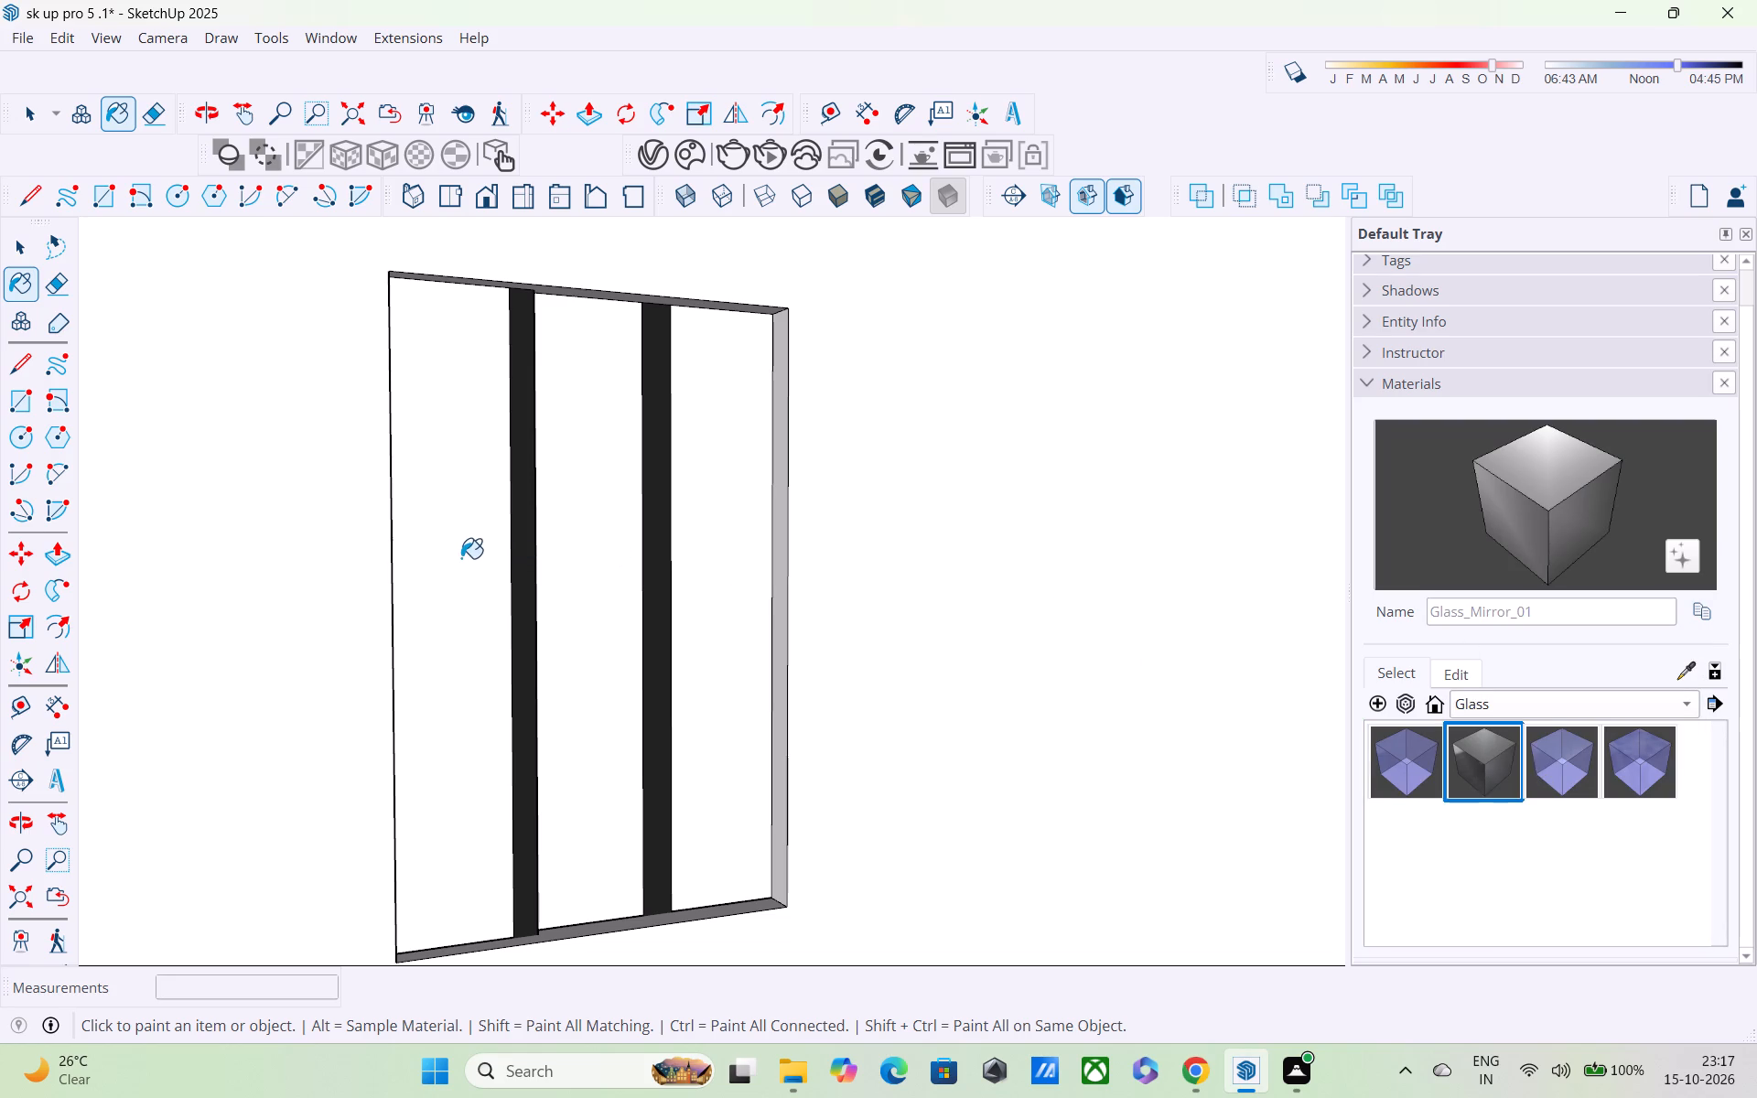
left_click(461, 558)
left_click(606, 594)
left_click(731, 596)
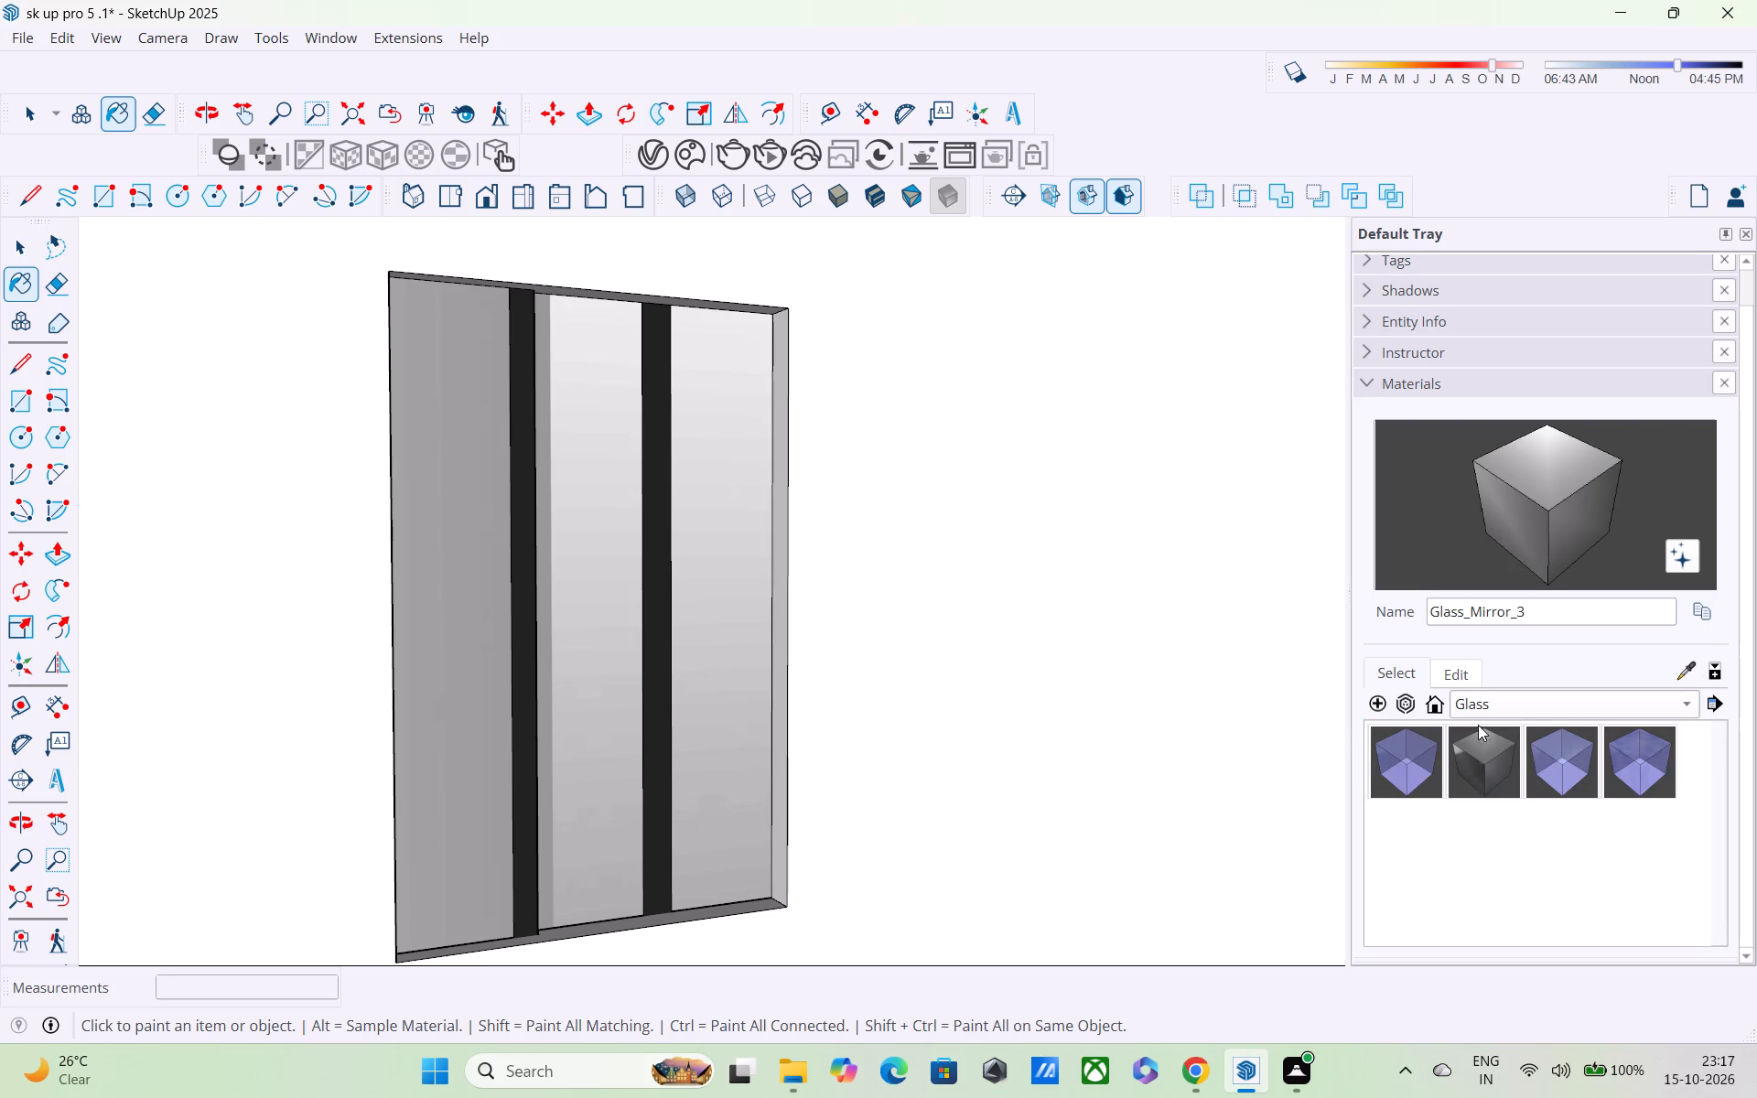
Tint the Glass_Mirror_3 material on the window panels golden yellow using the colour wheel.
left_click(1459, 674)
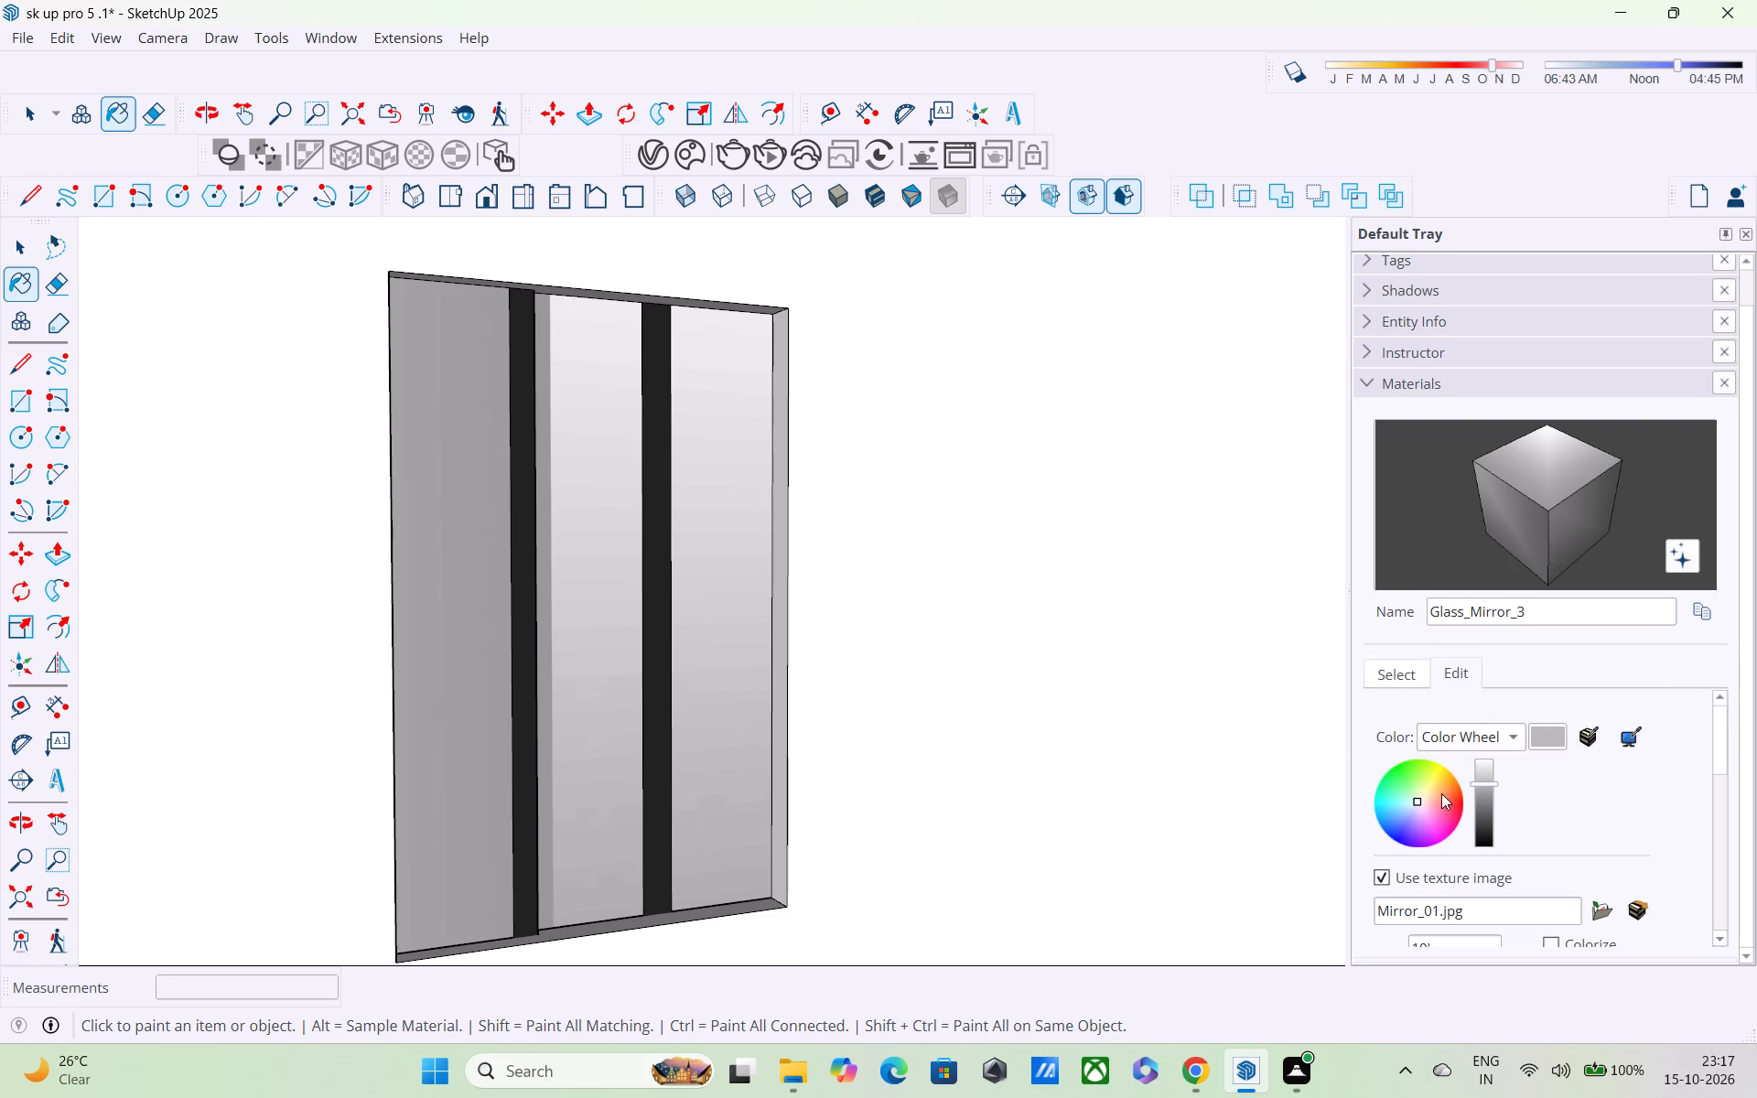
left_click_drag(1411, 797, 1428, 787)
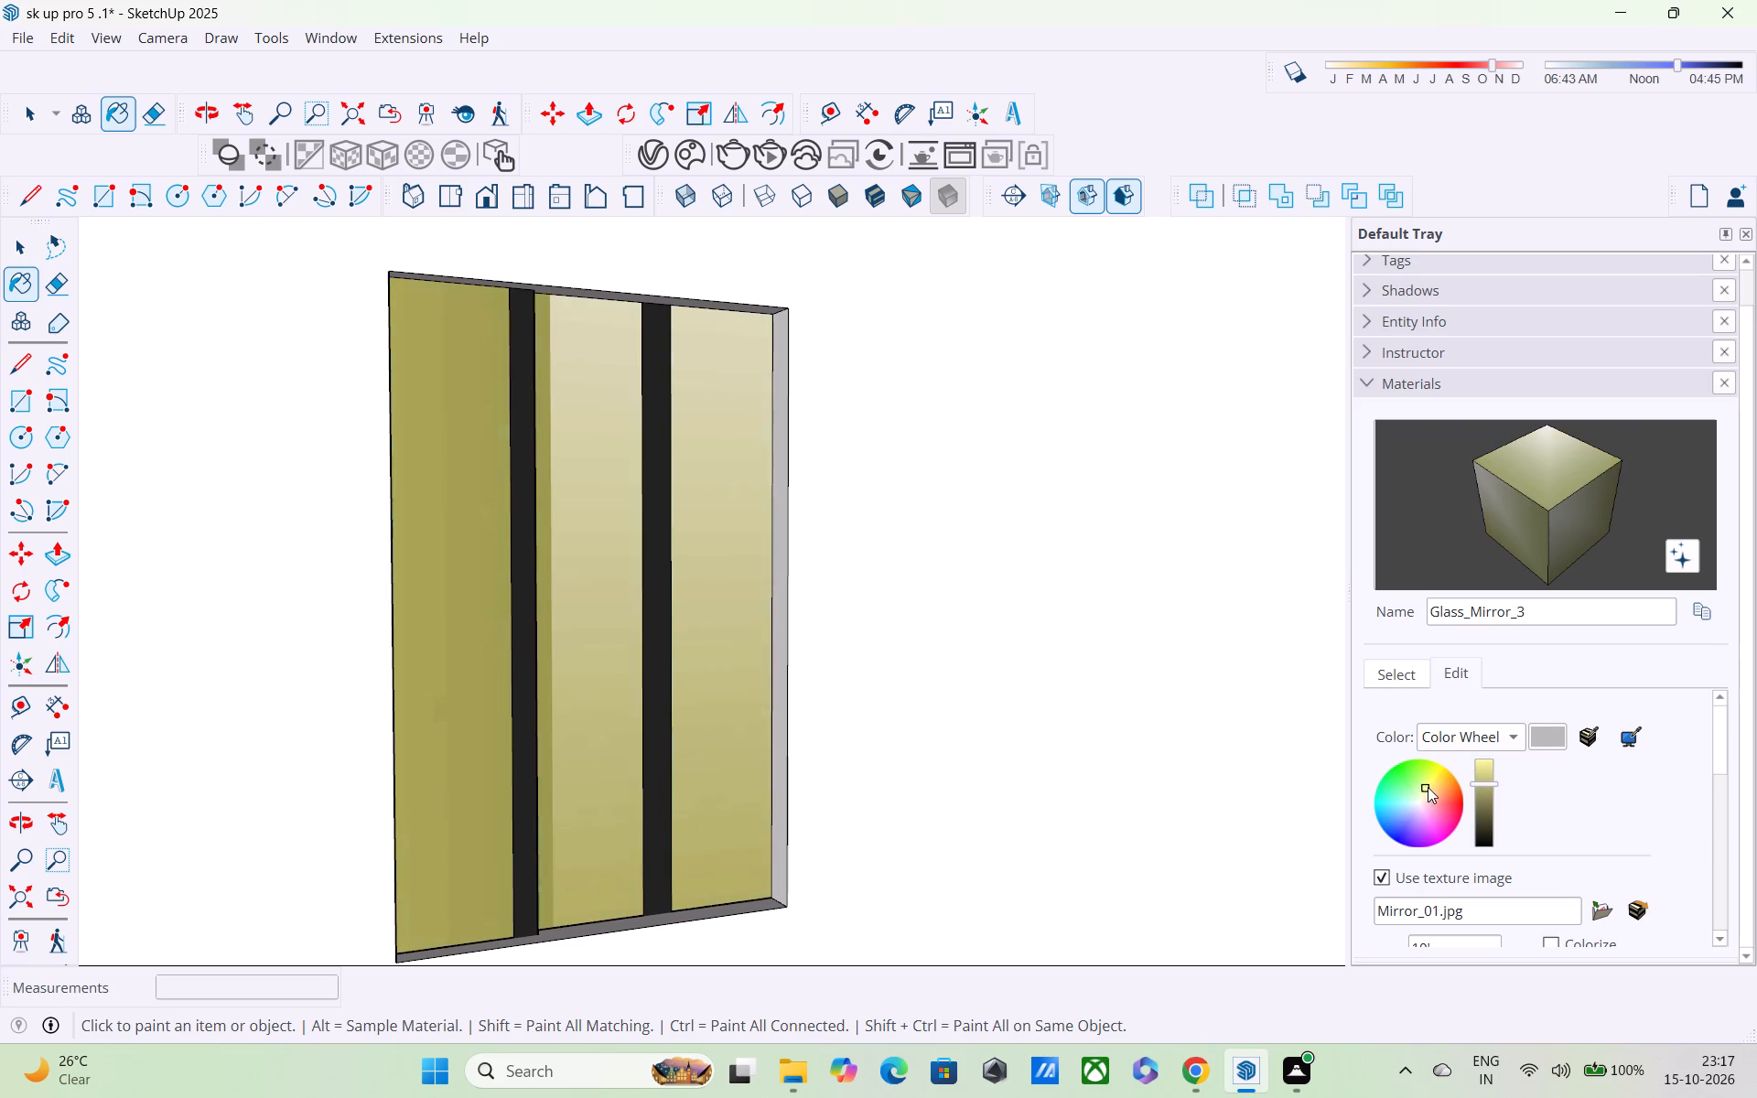
left_click_drag(1428, 787, 1436, 783)
scroll(1332, 765, "down", 10)
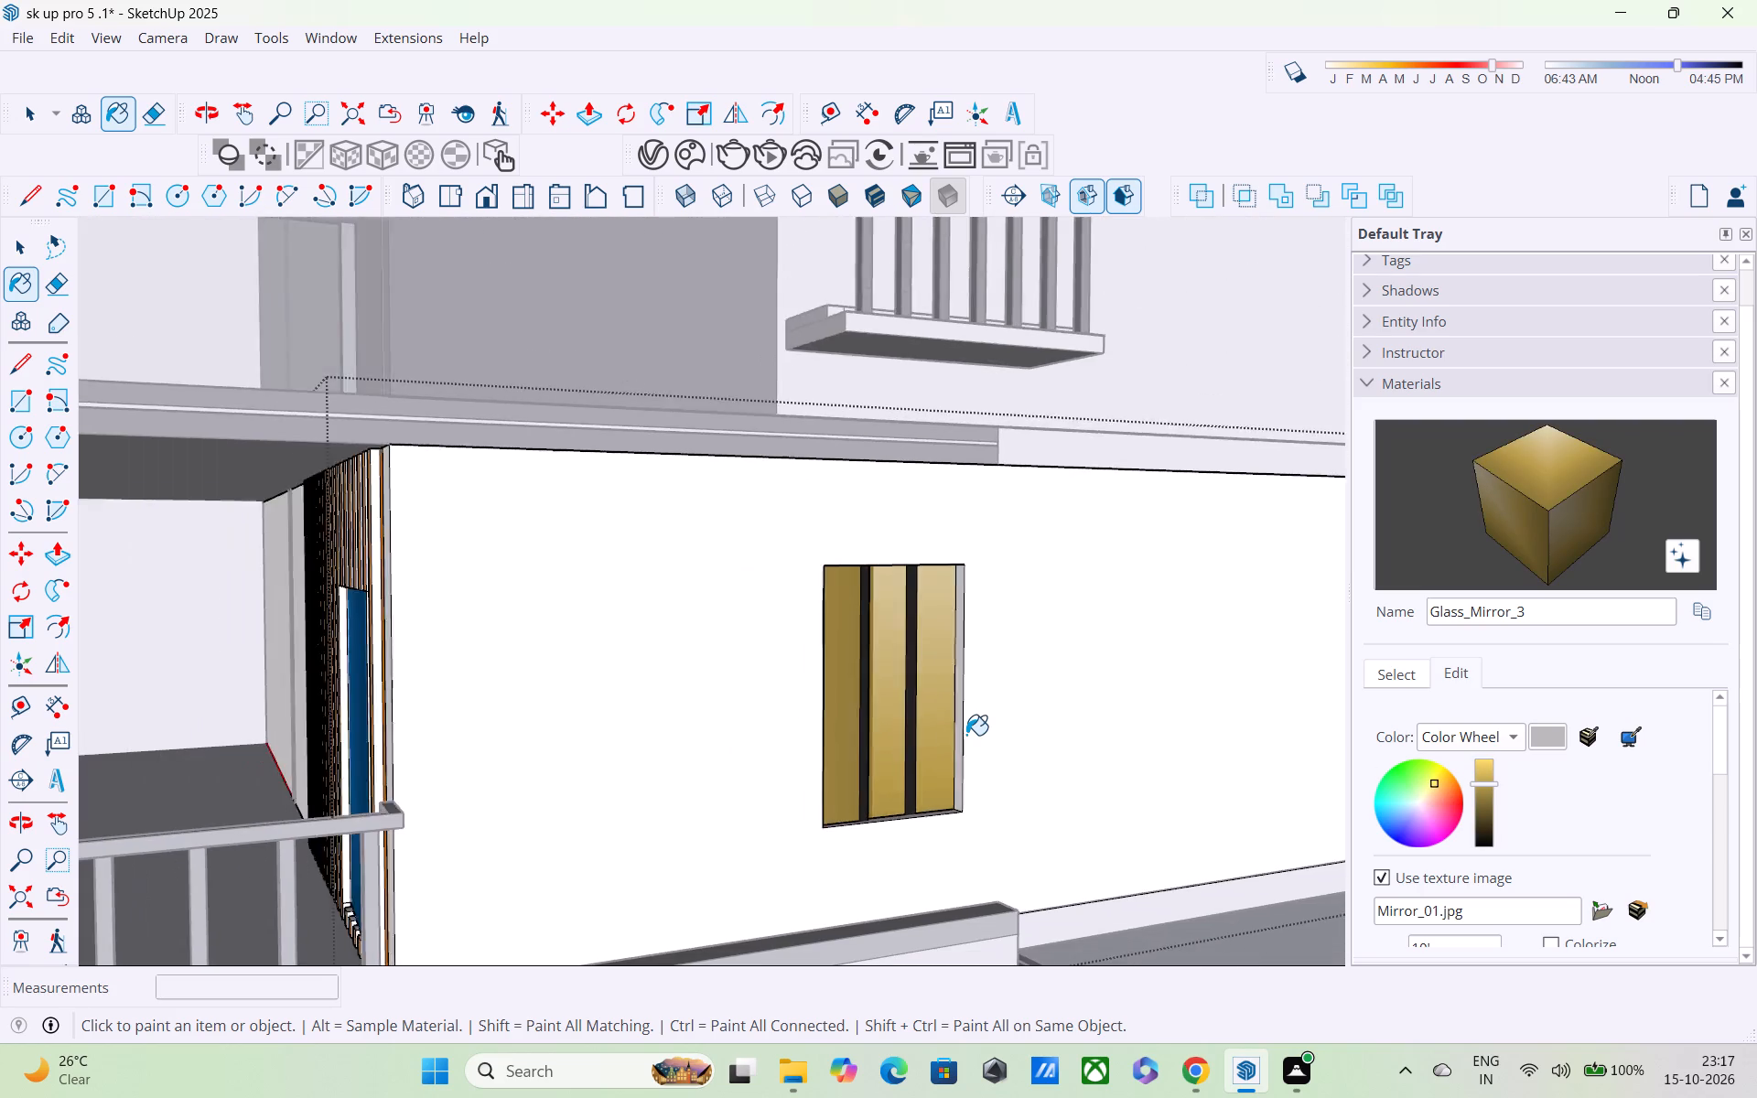
scroll(966, 735, "down", 4)
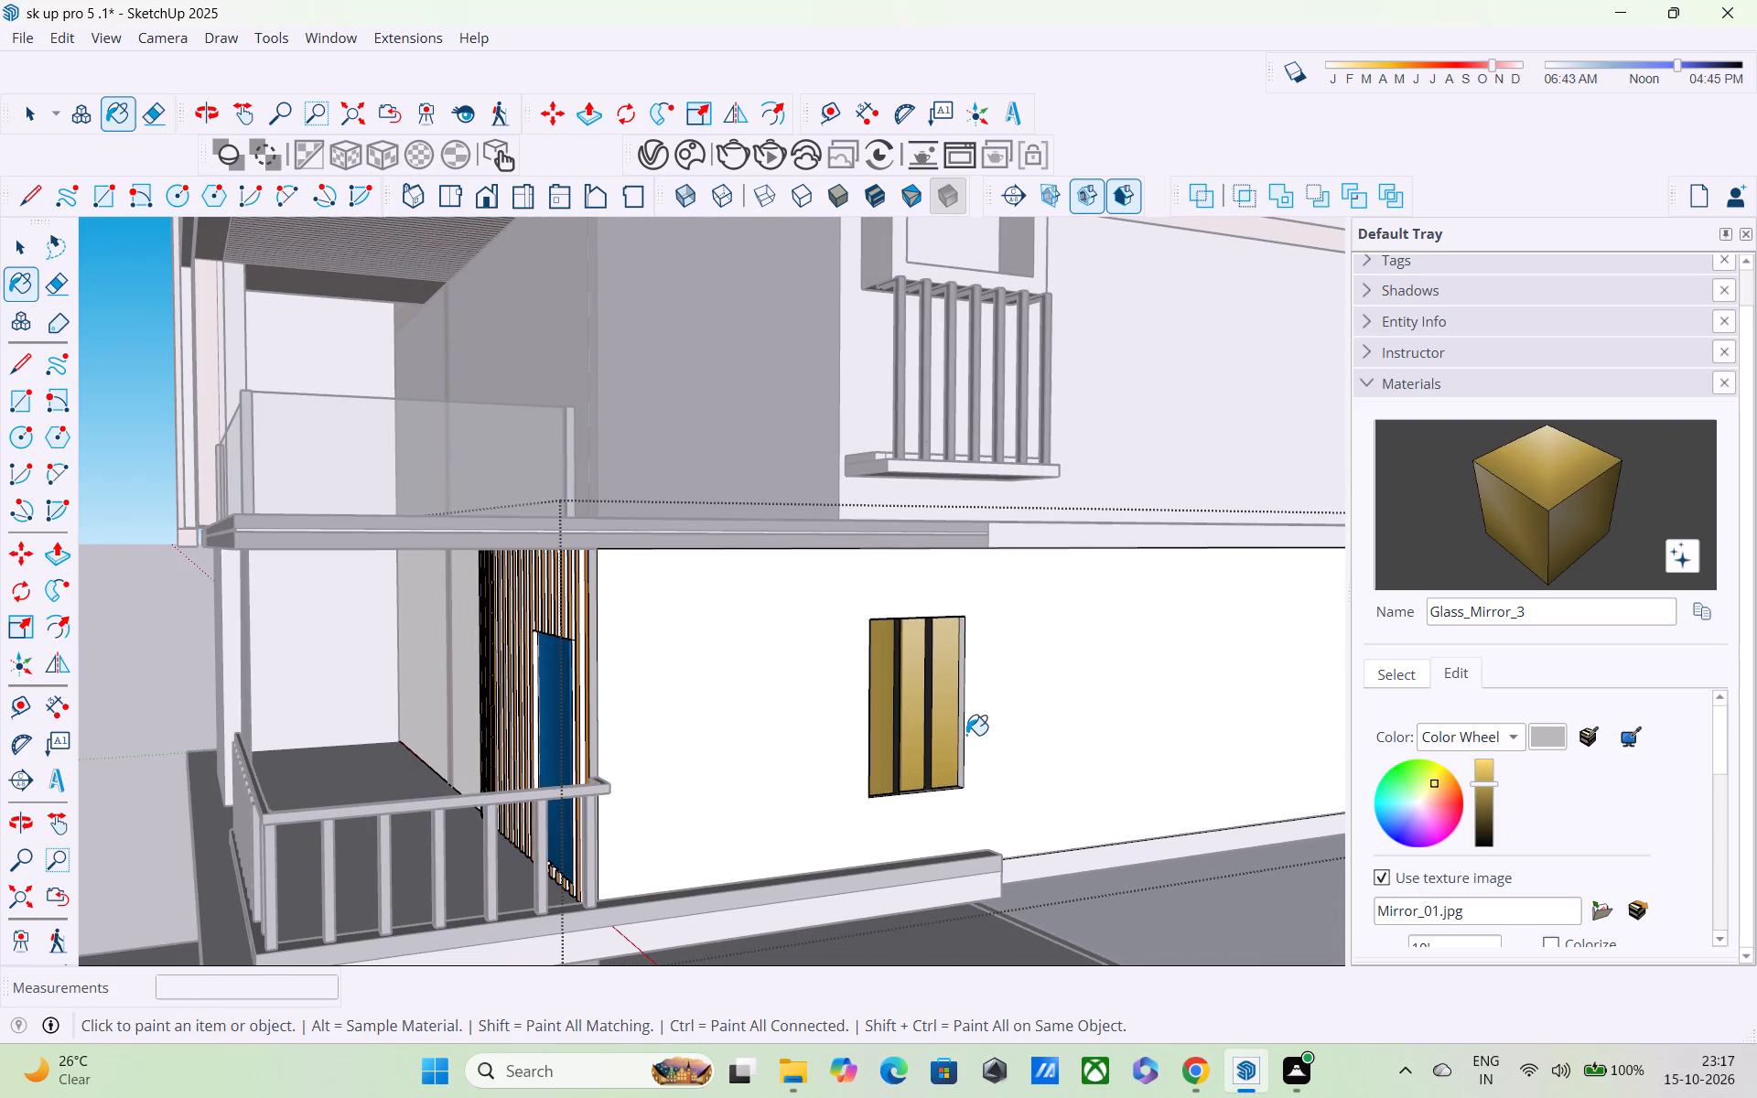
key("Escape")
key("space")
Raise the brightness of the golden Glass_Mirror_3 material to its maximum.
middle_click_drag(954, 697, 1197, 635)
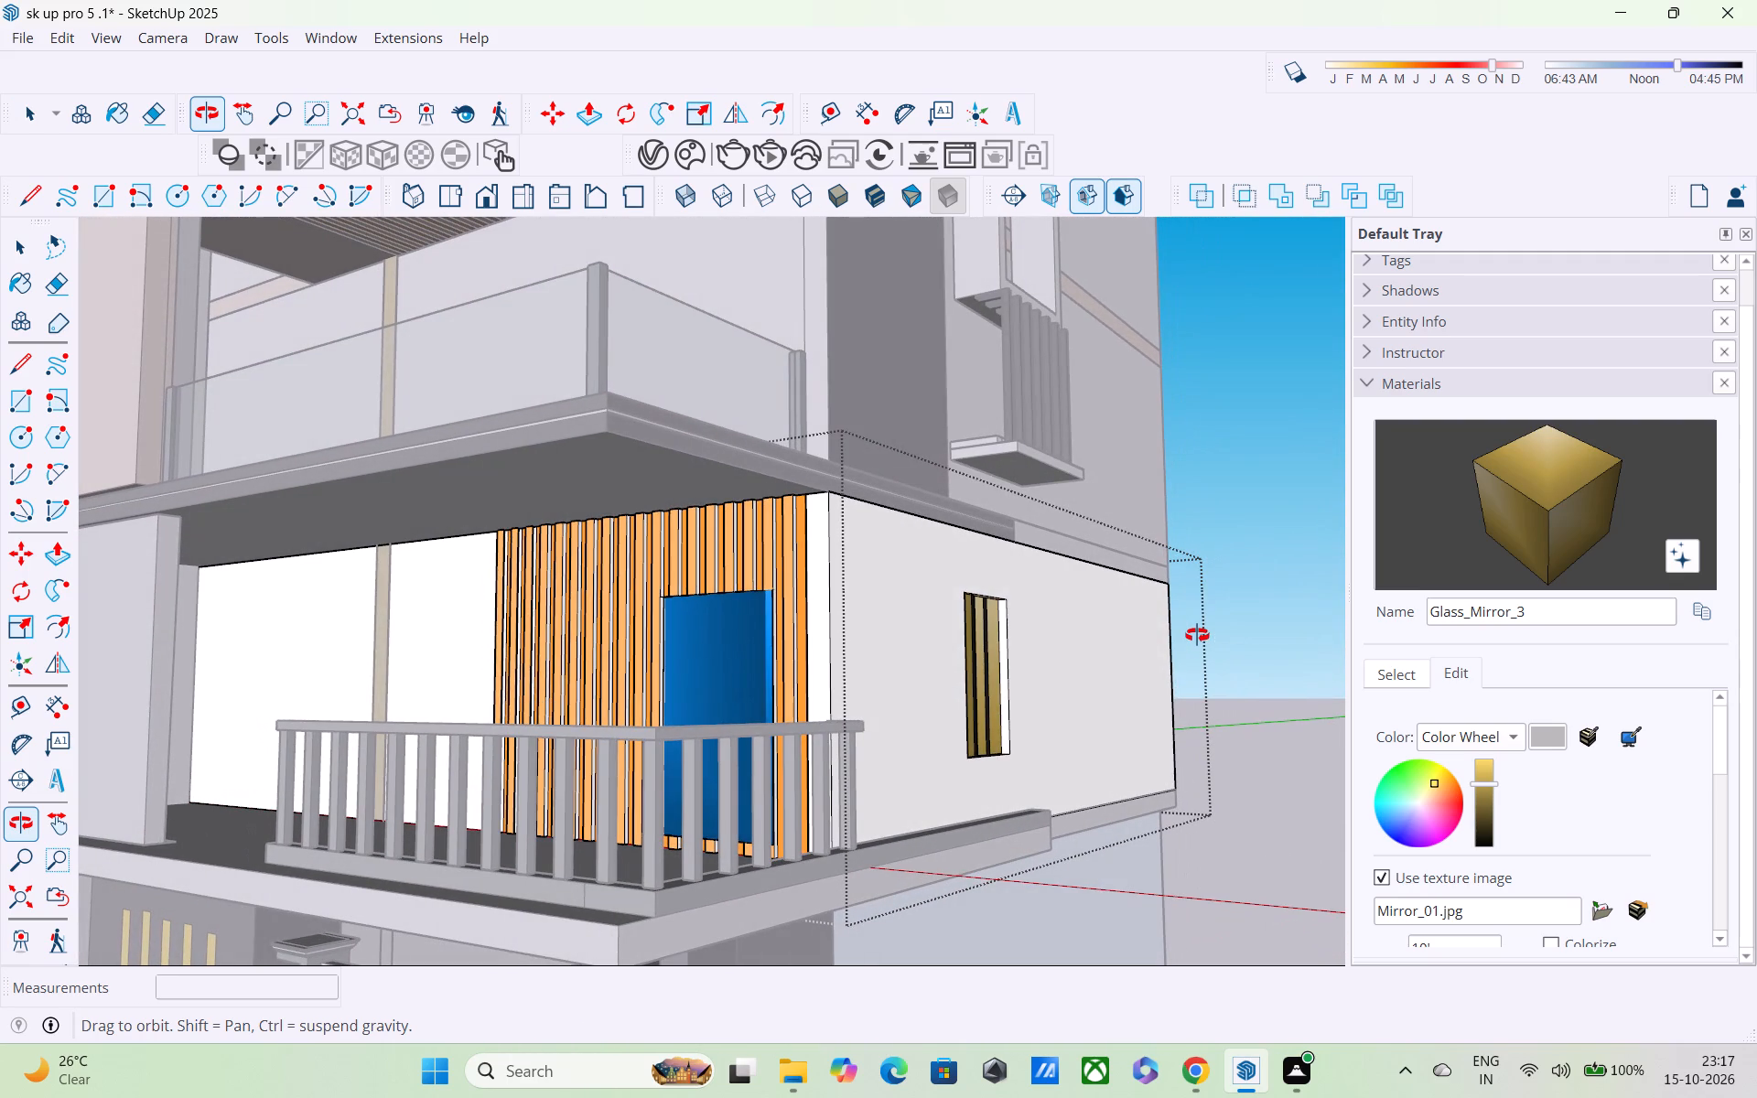
middle_click_drag(1197, 635, 1097, 669)
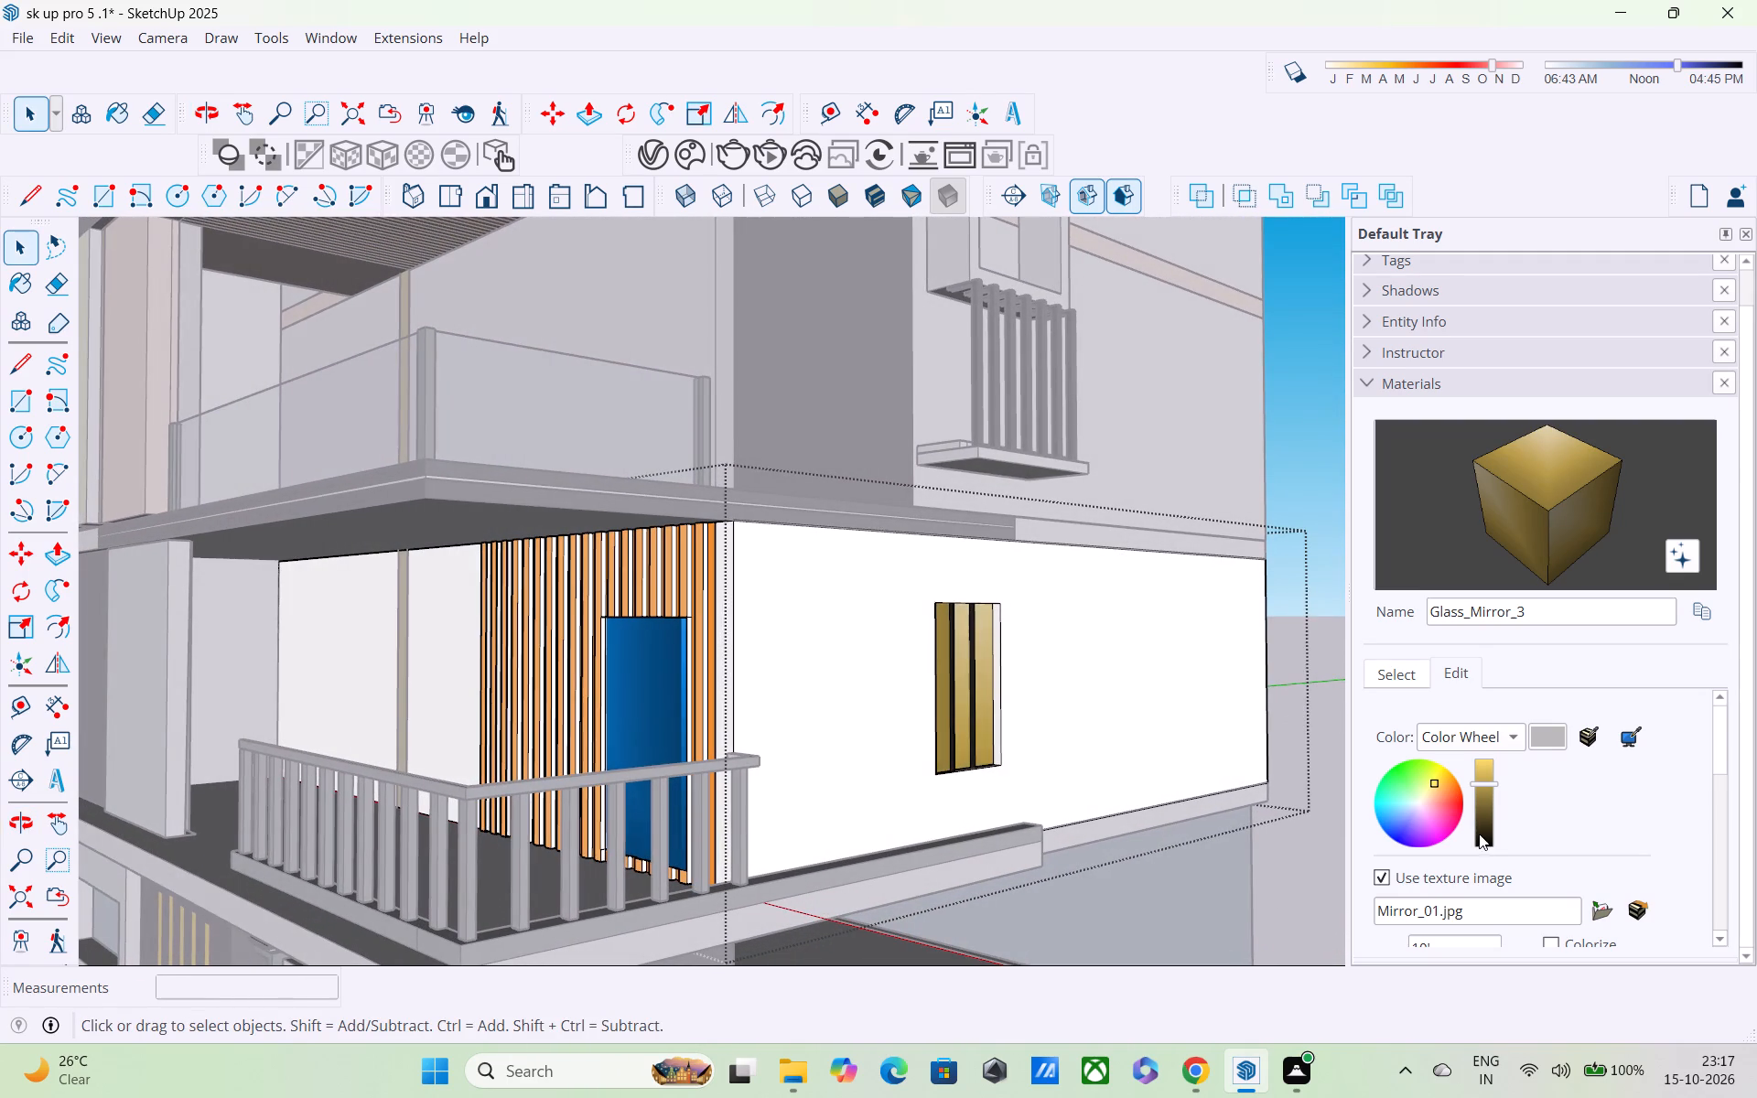
left_click(1483, 838)
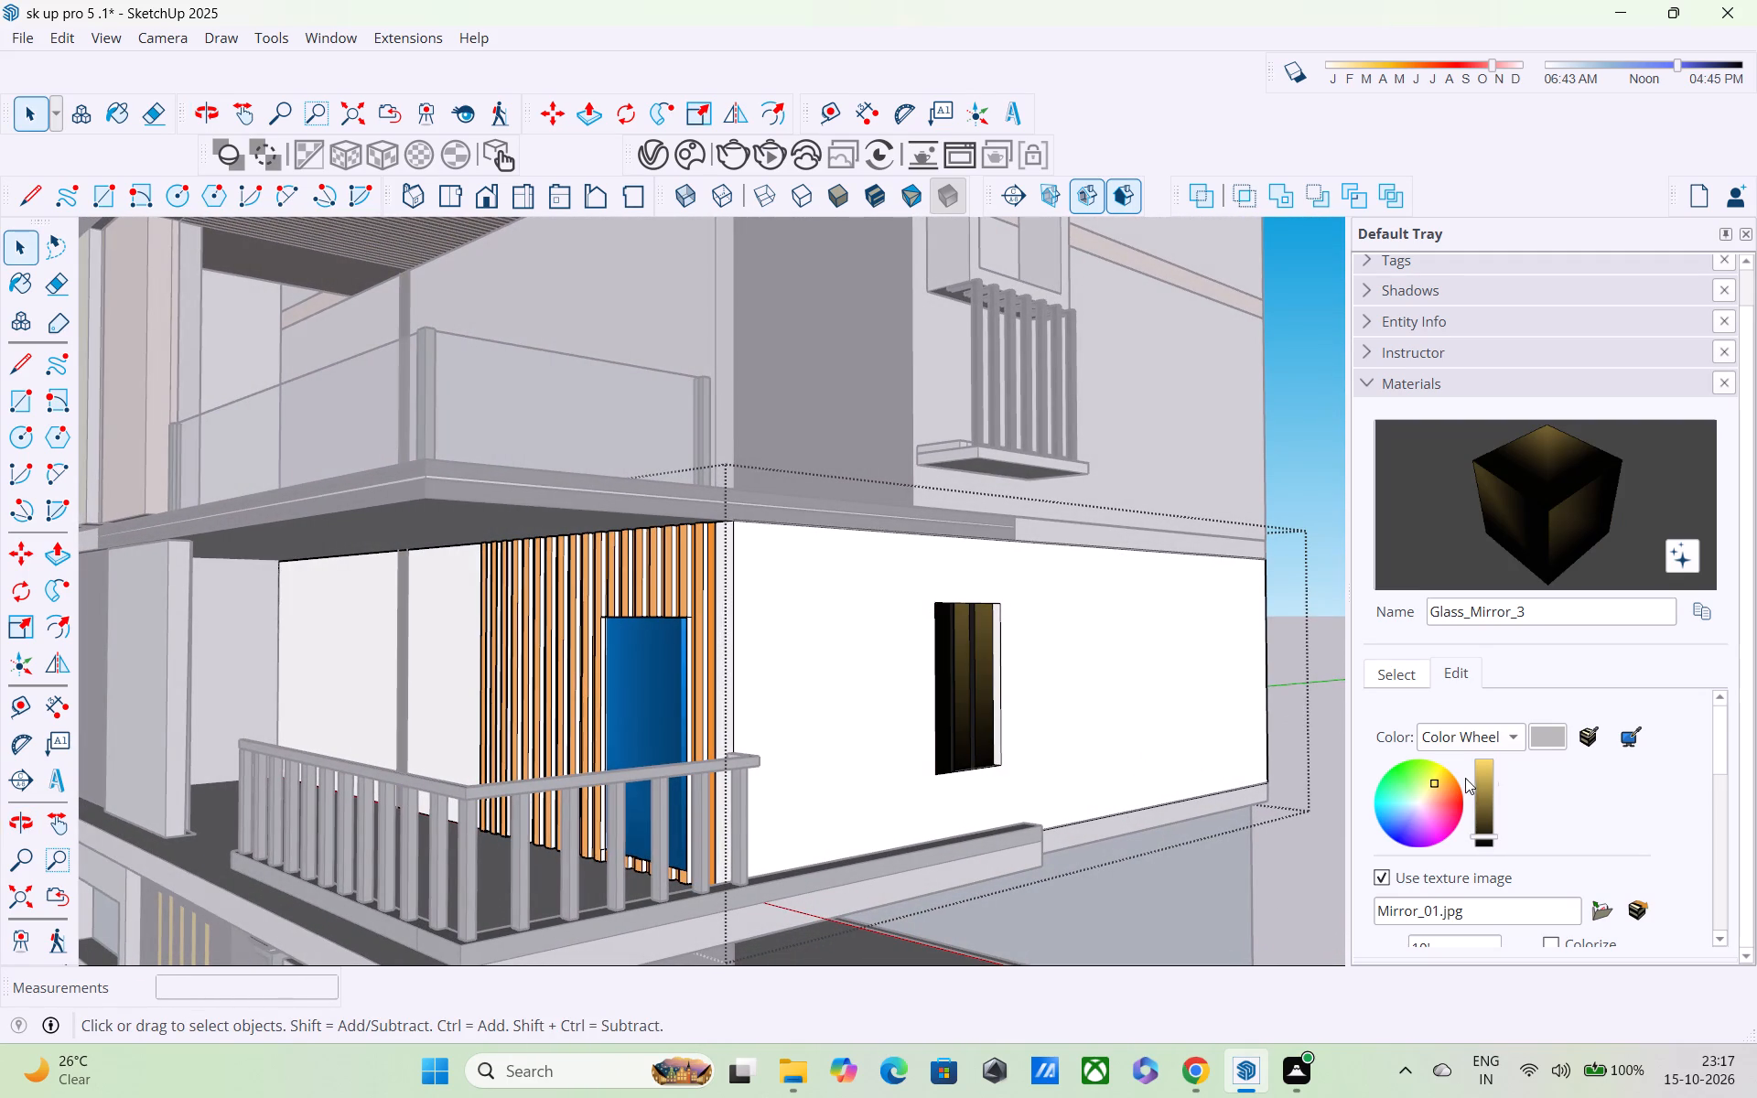
left_click(1485, 764)
key("space")
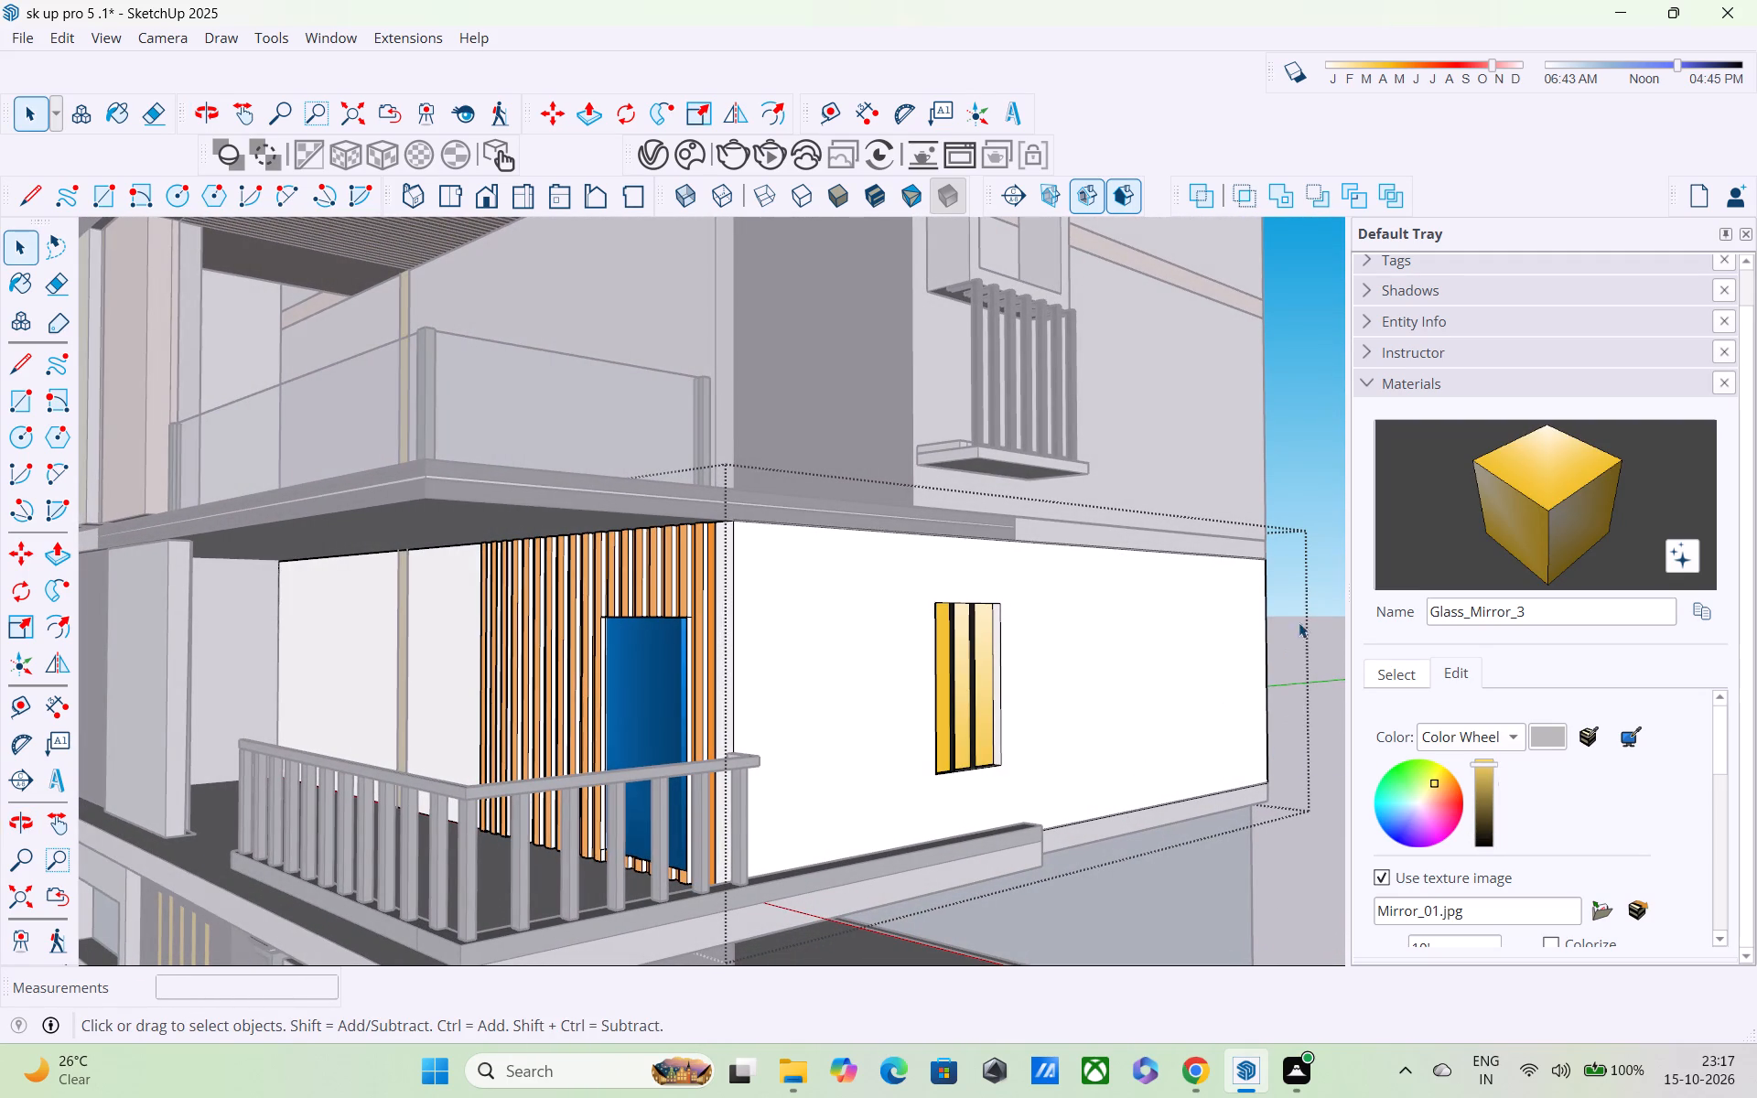
left_click(1323, 505)
scroll(1004, 703, "up", 1)
Reopen the wall group and paint the window's far jamb with the in-model material M09_Shadow_Night.
left_click(972, 684)
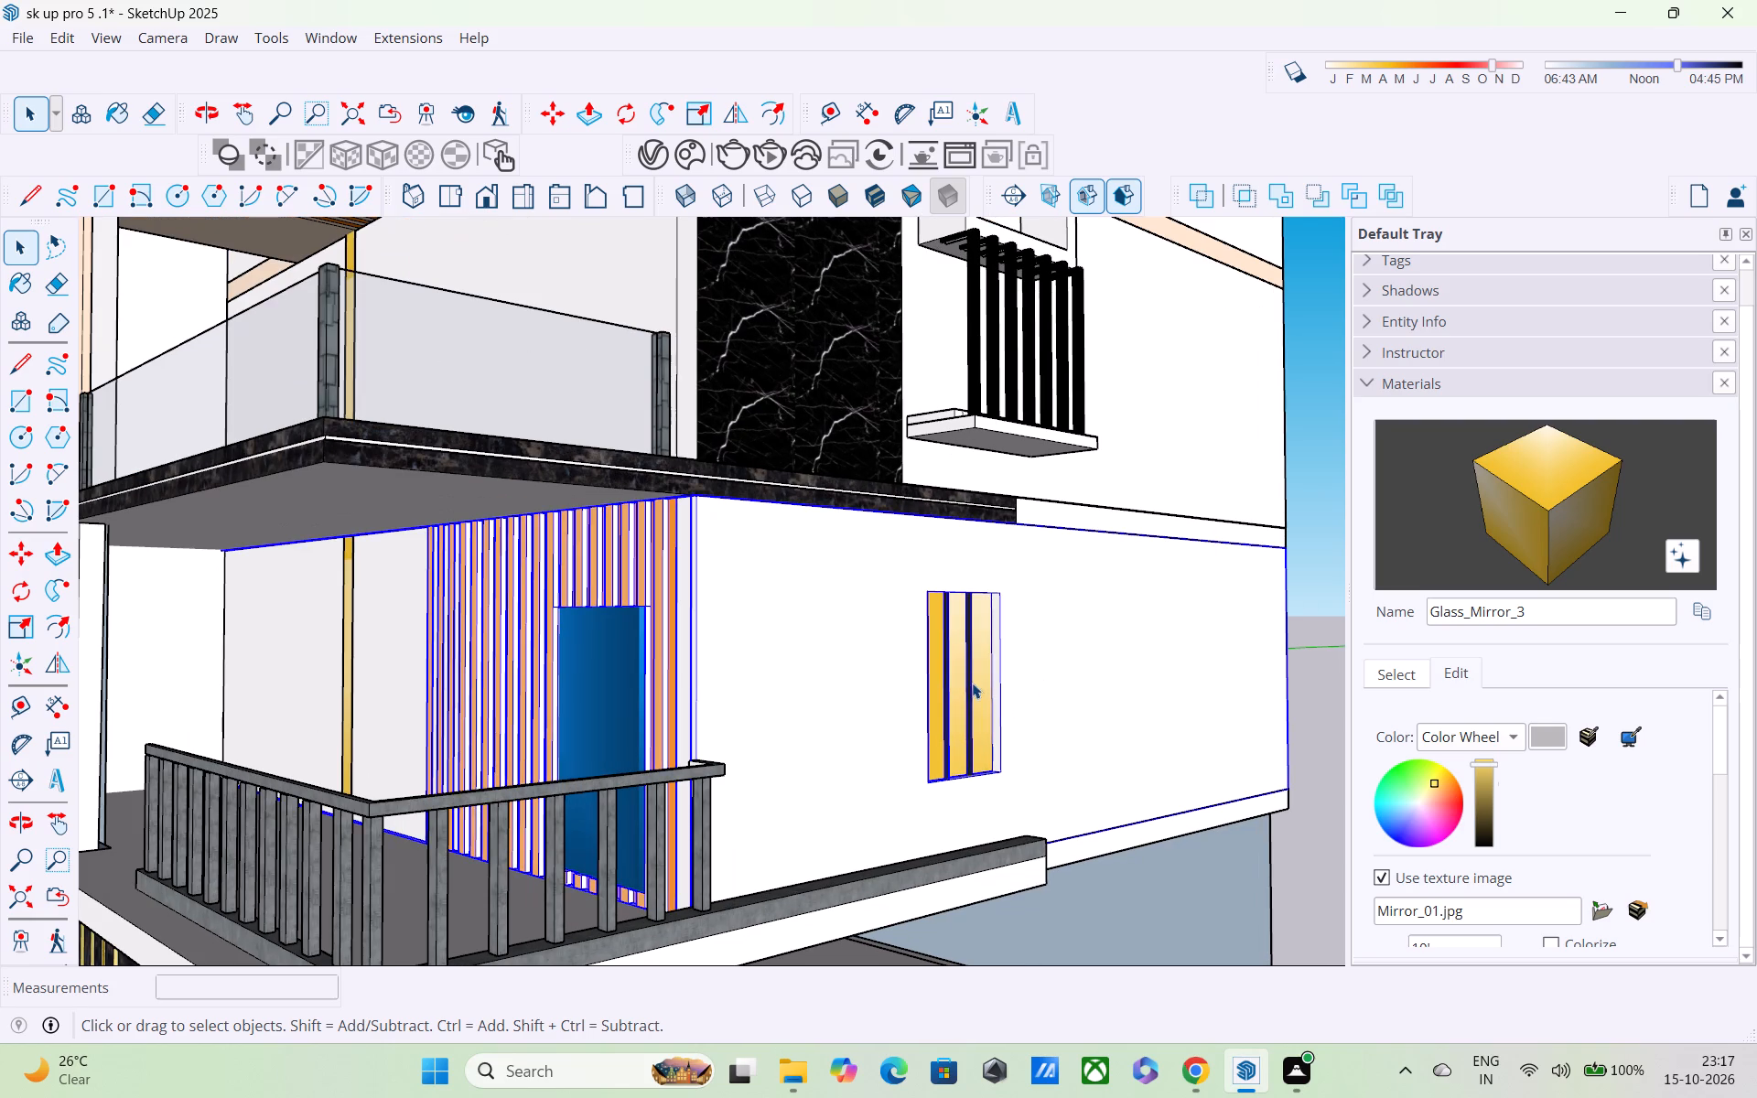
double_click(1097, 658)
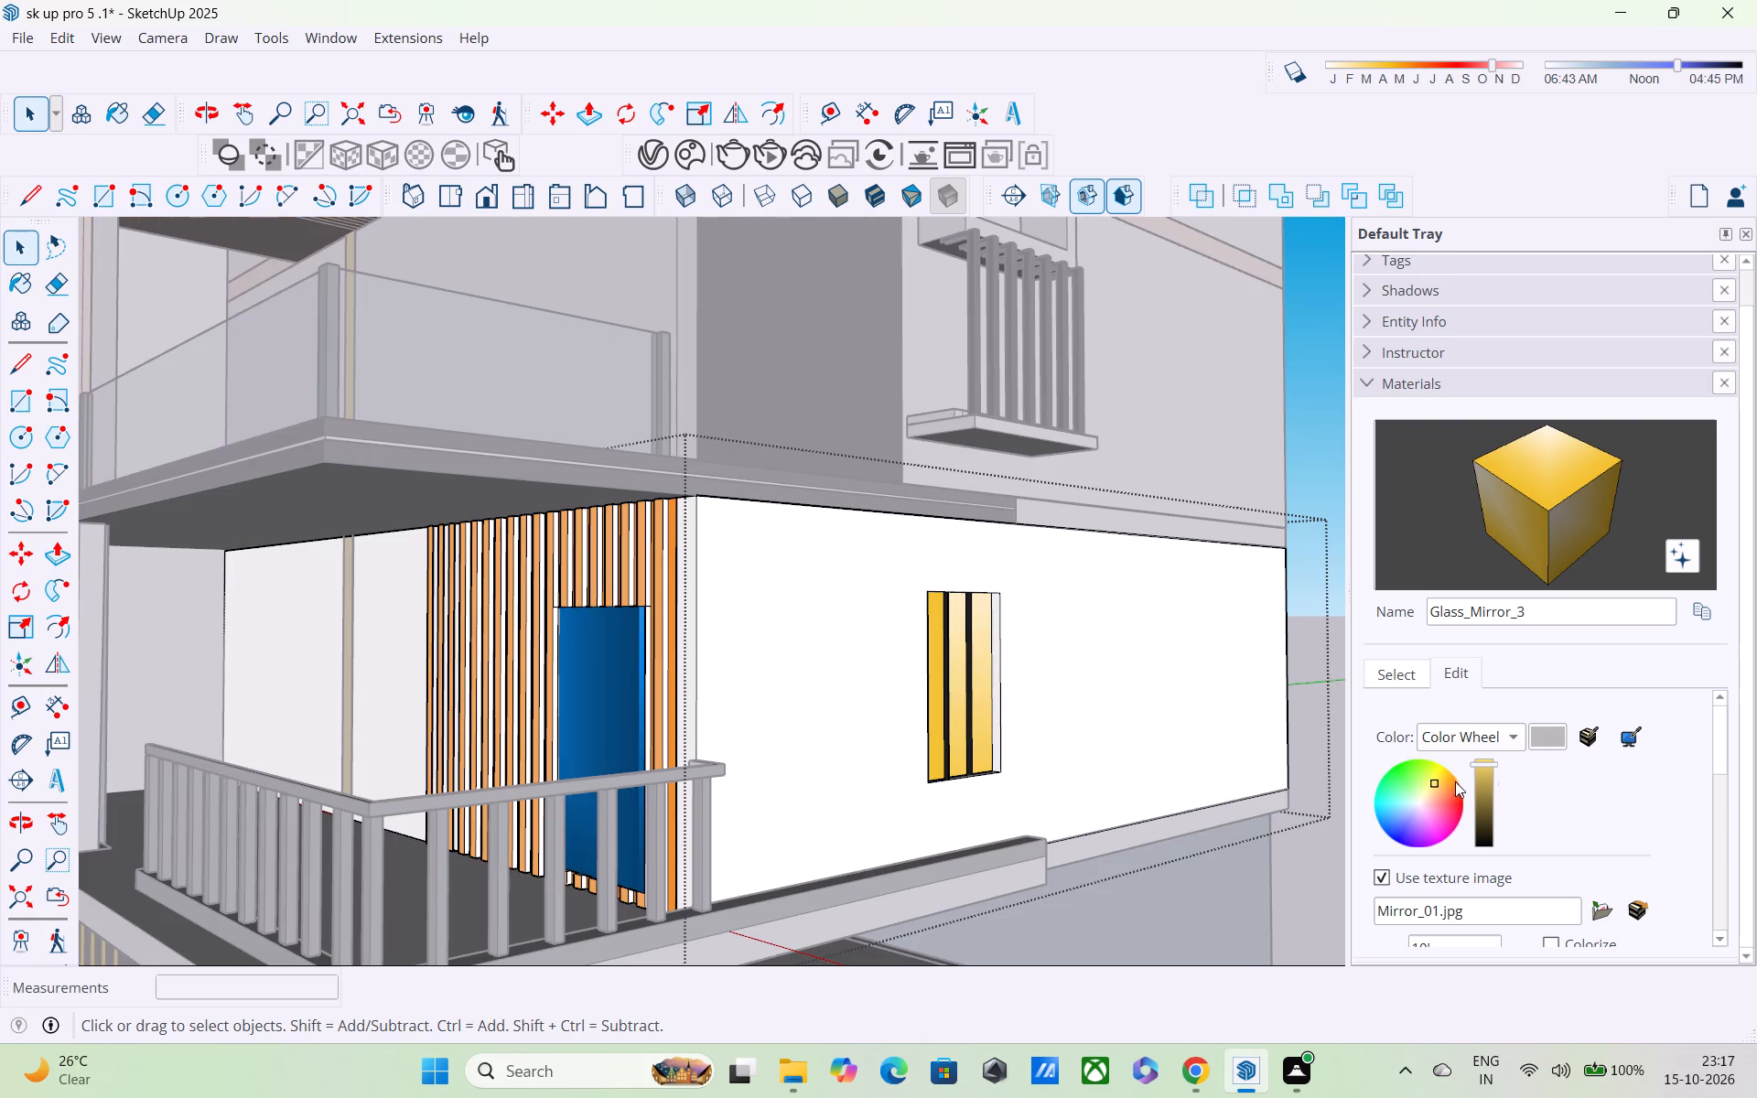
middle_click_drag(1383, 757, 1300, 734)
left_click(1411, 674)
left_click(1472, 713)
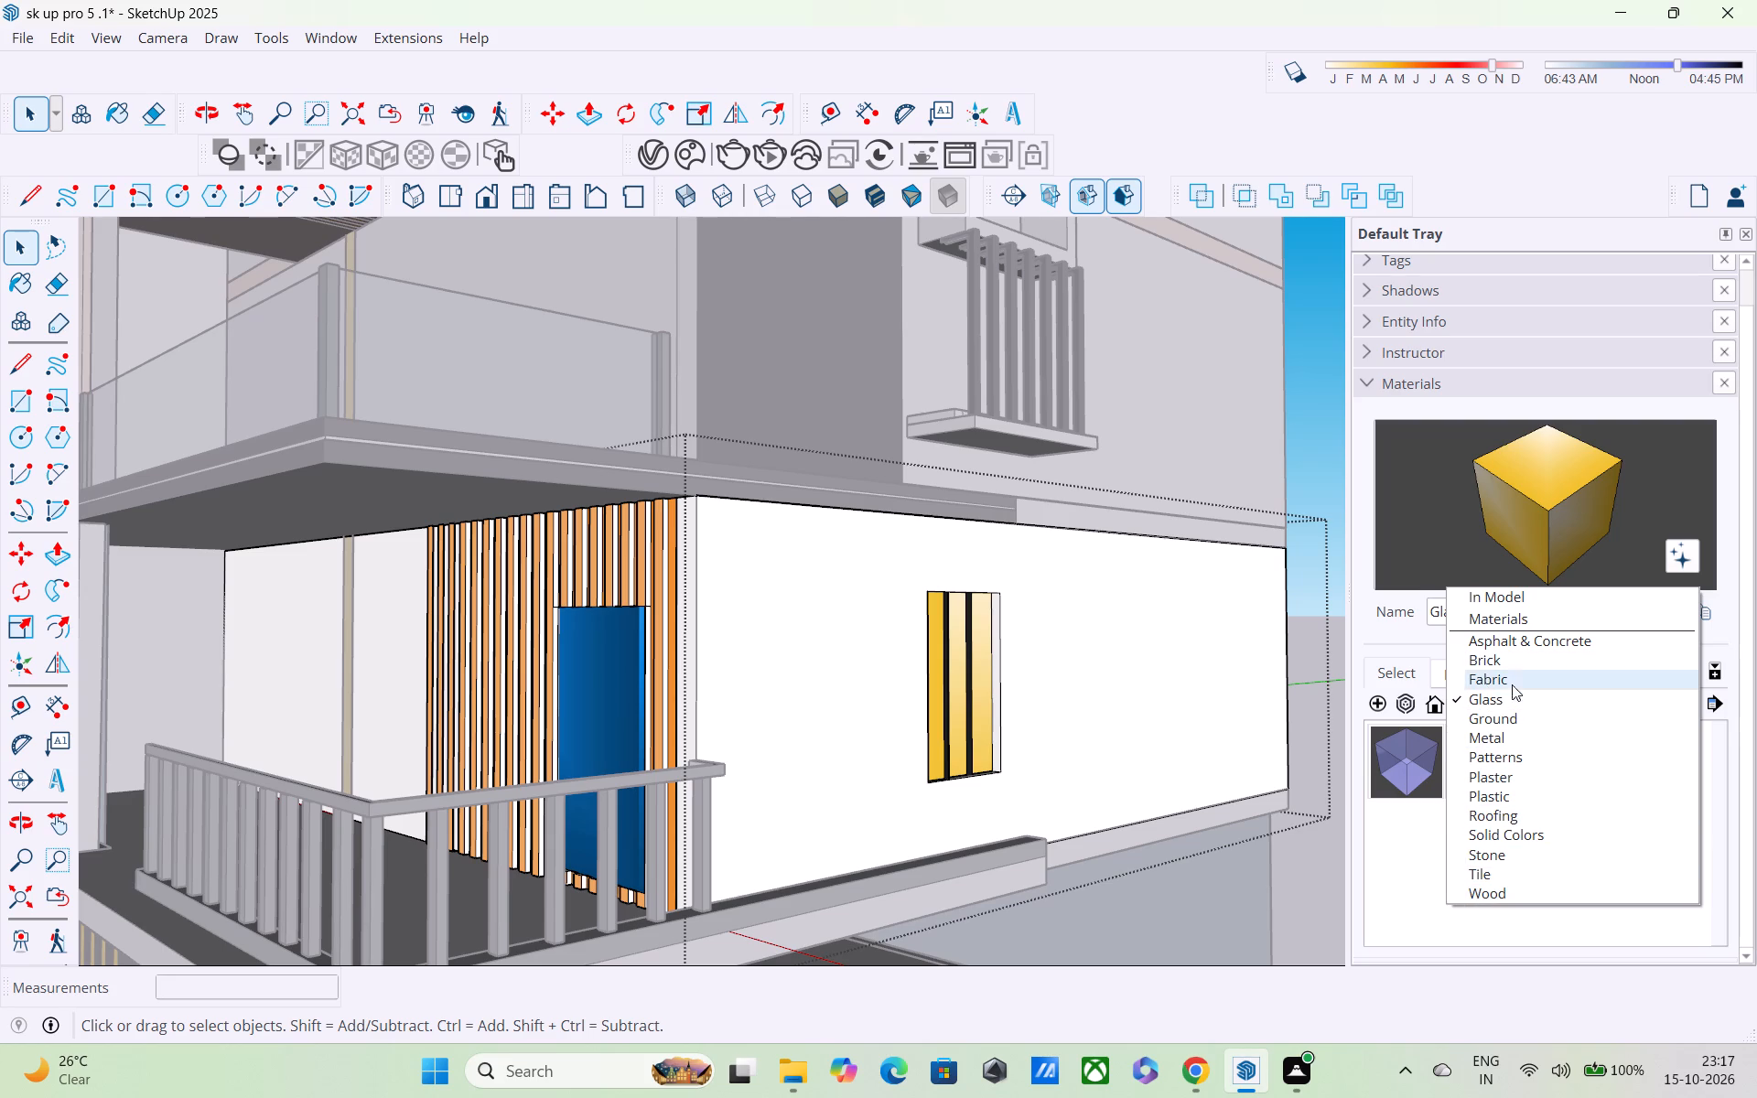
left_click(1506, 598)
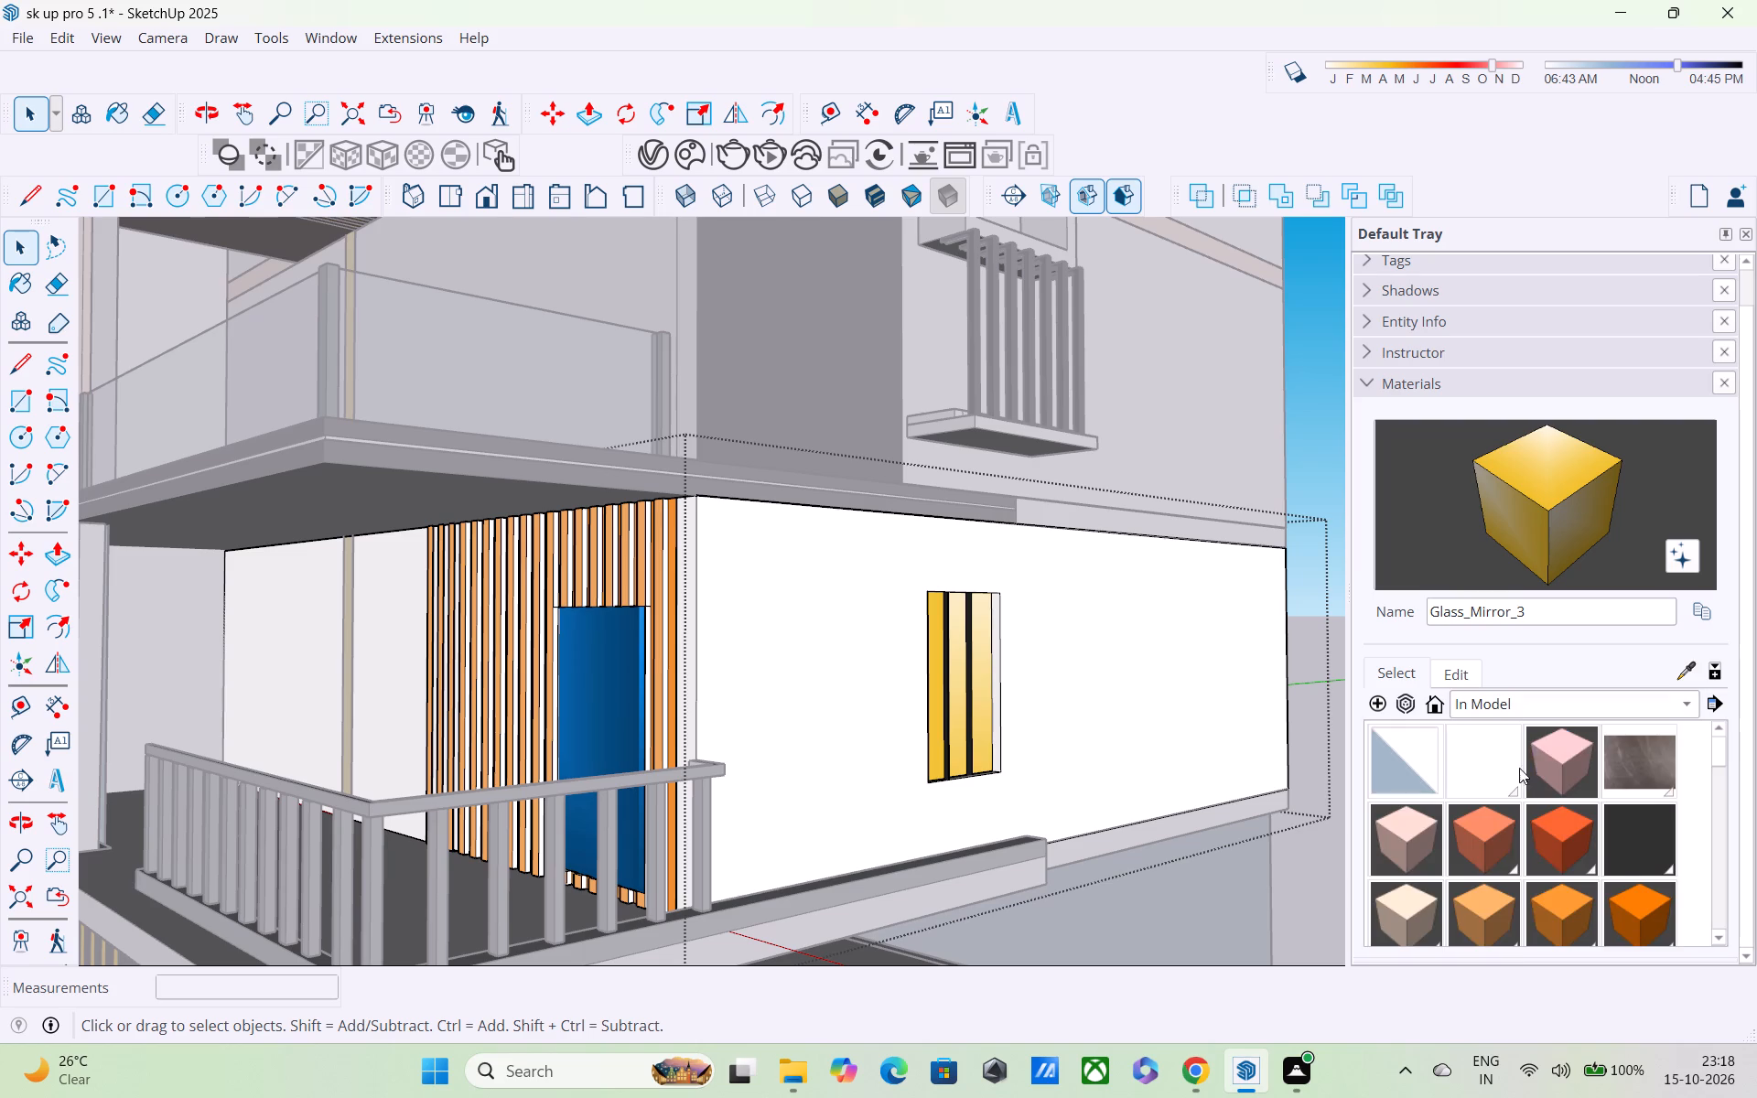
scroll(1643, 836, "down", 15)
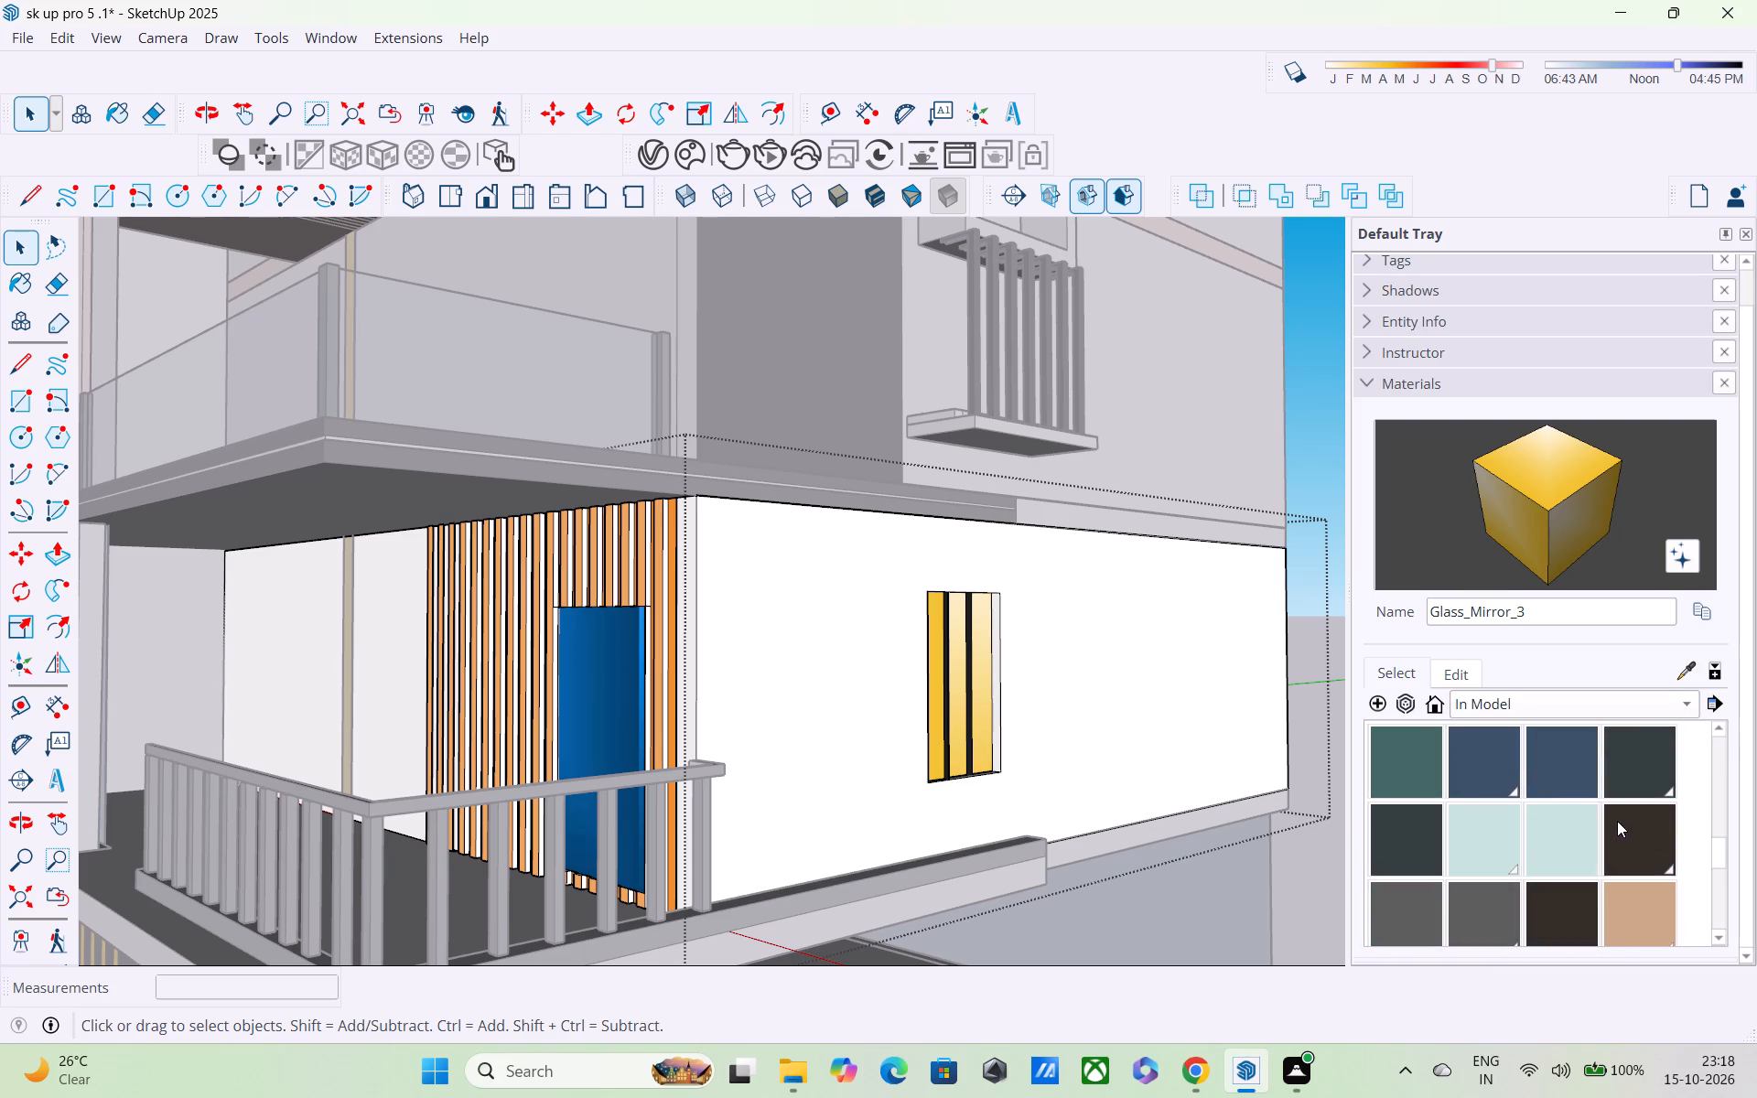
scroll(1615, 820, "up", 4)
scroll(1517, 816, "up", 3)
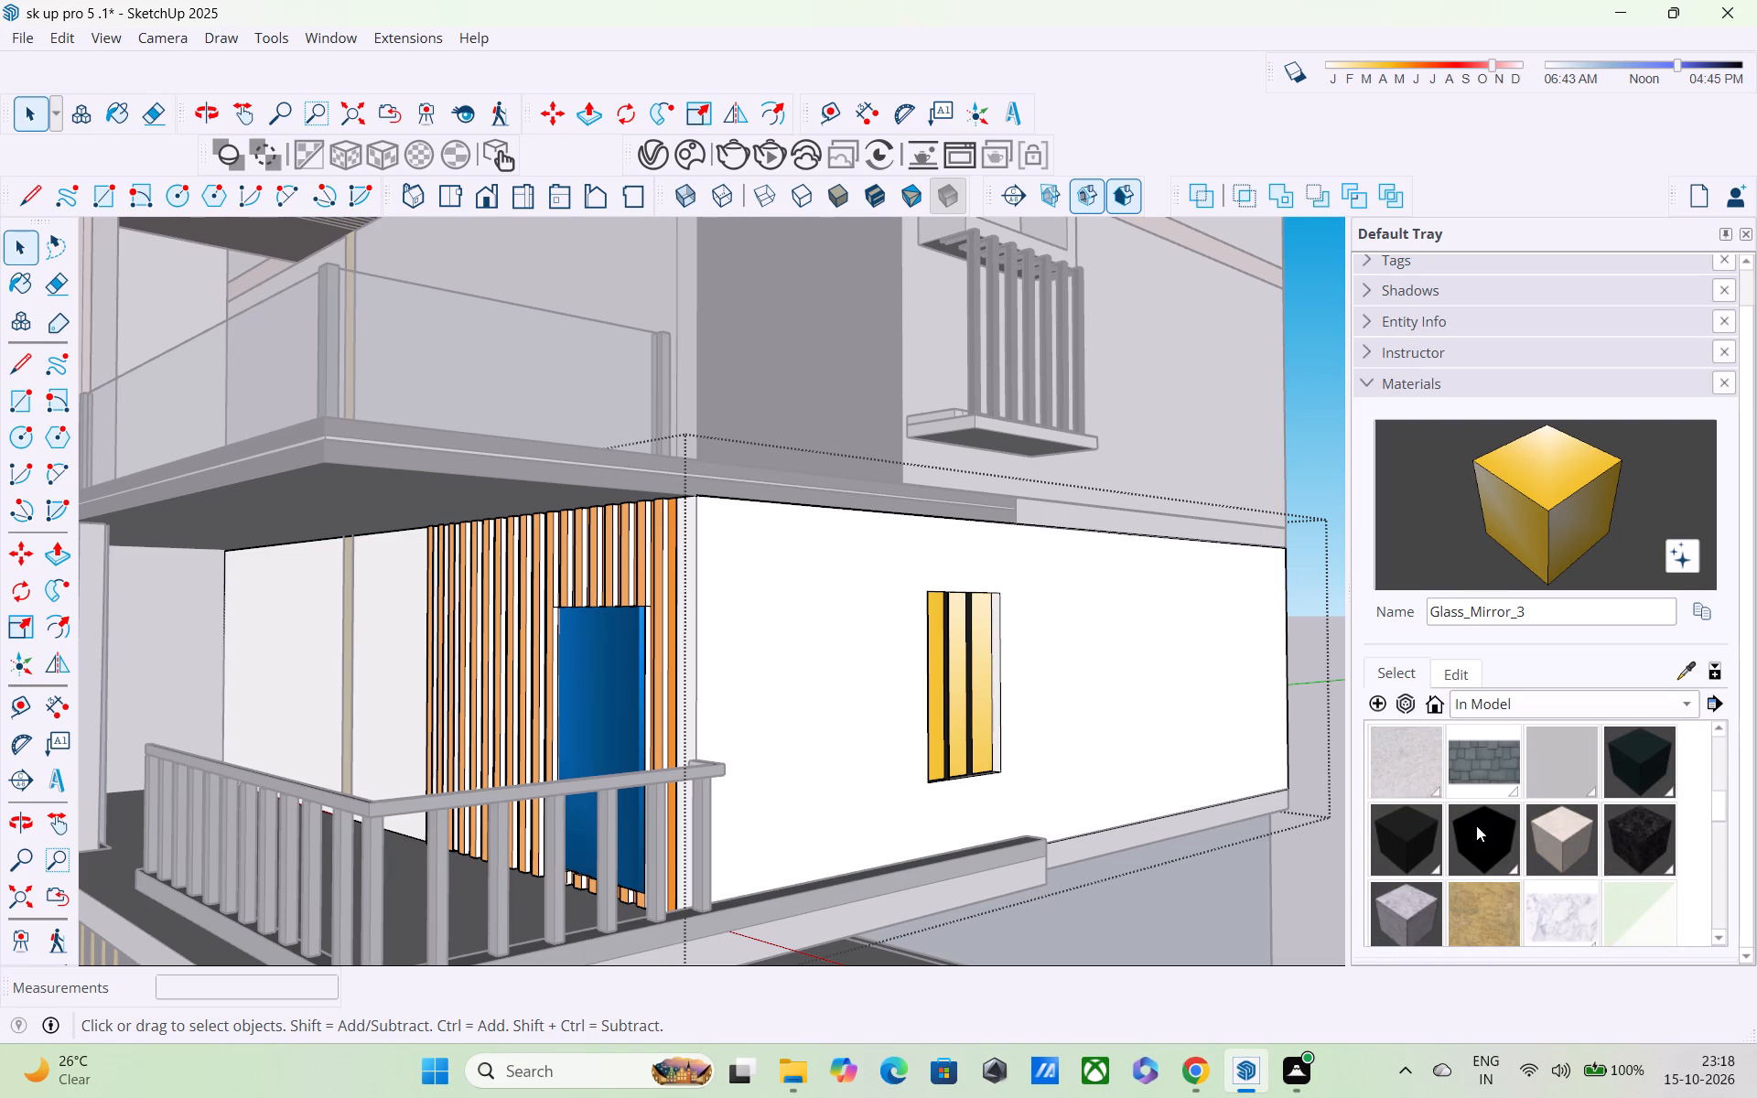
left_click(1482, 826)
scroll(970, 645, "up", 7)
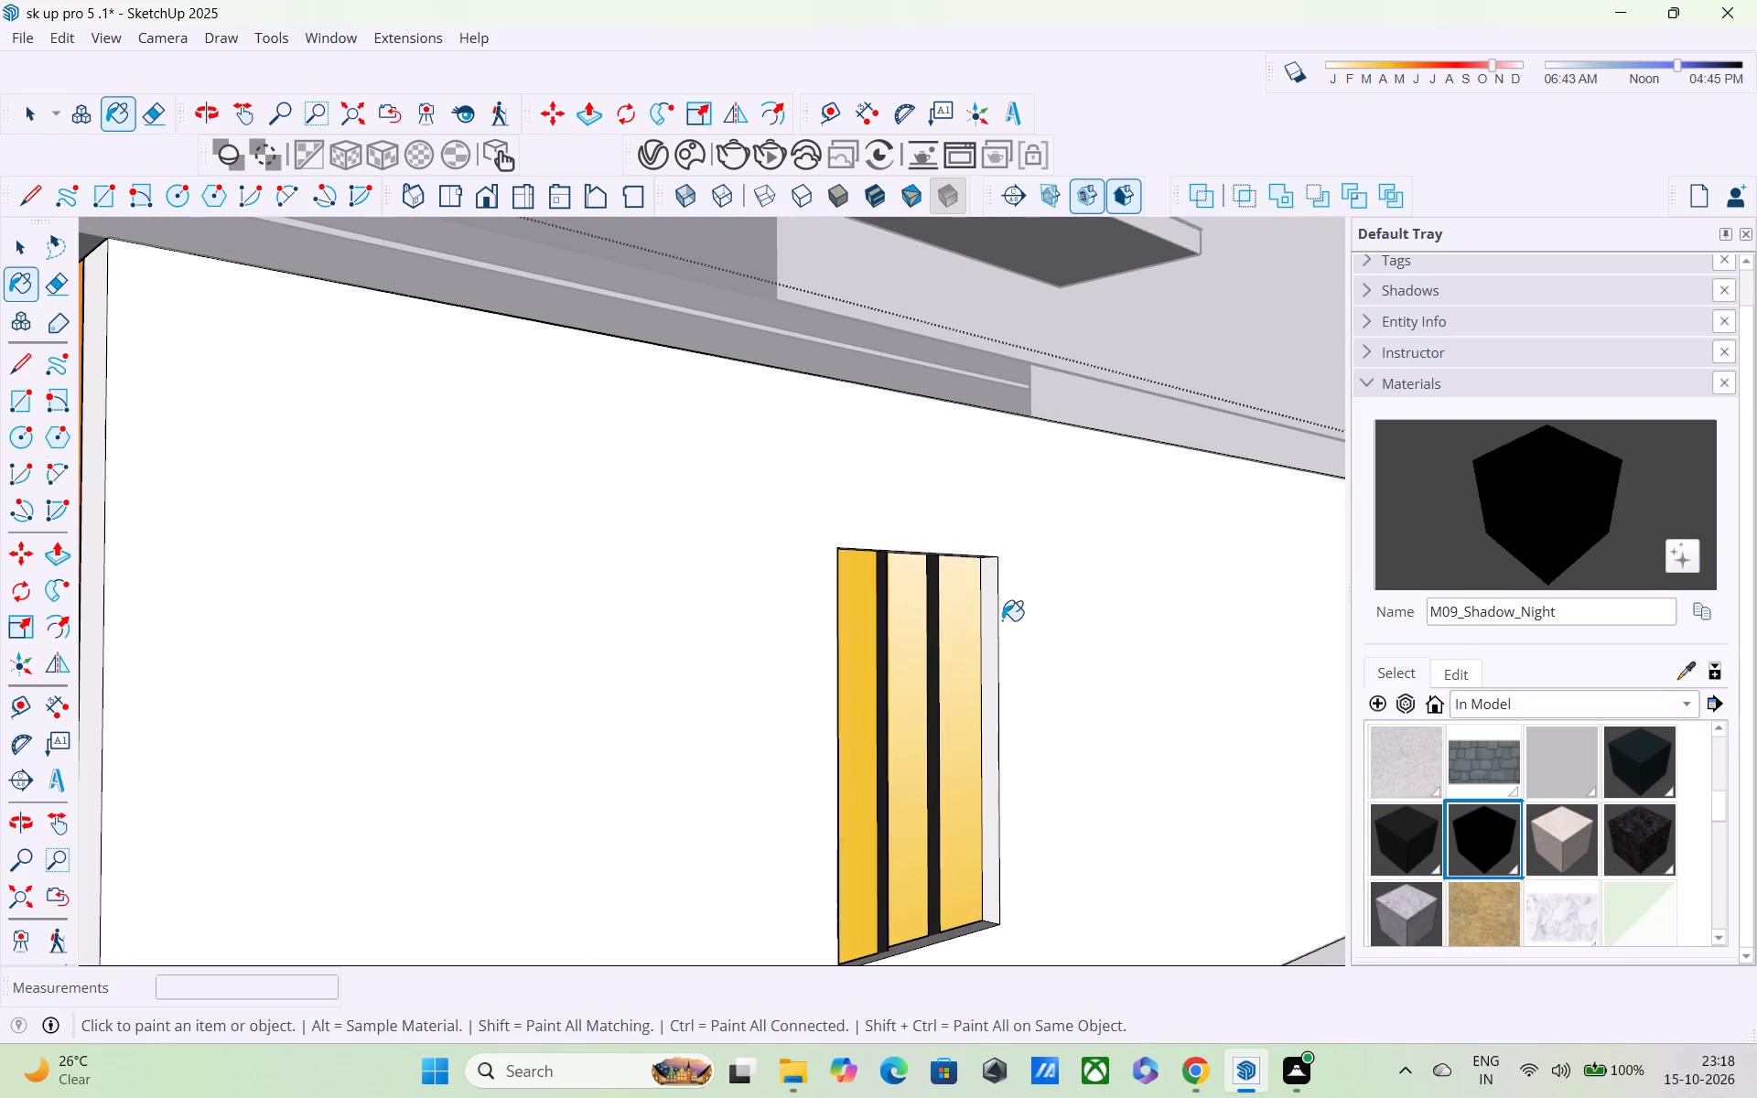
left_click(994, 624)
scroll(931, 660, "down", 1)
Paint the window's opposite jamb, next to the first panel, with M09_Shadow_Night.
middle_click_drag(916, 653, 712, 627)
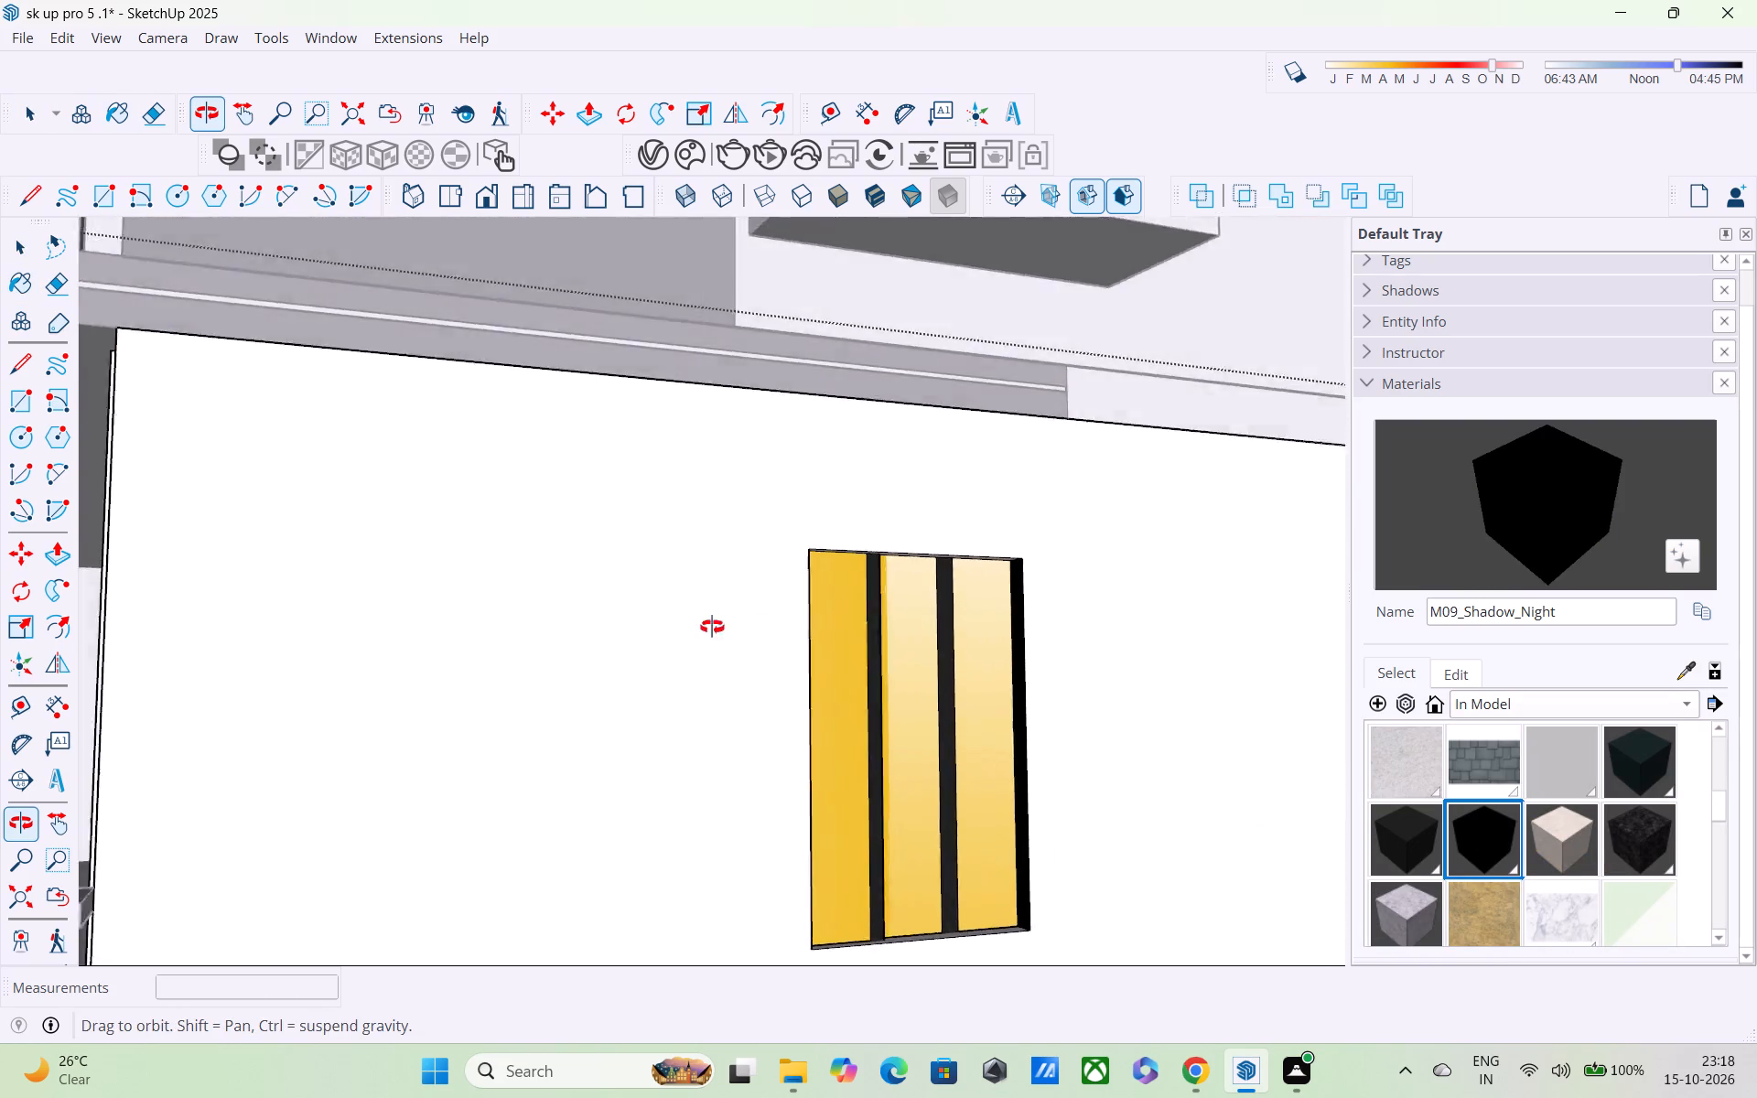
middle_click_drag(712, 627, 403, 662)
scroll(680, 687, "up", 3)
middle_click_drag(718, 673, 619, 670)
scroll(619, 670, "up", 1)
scroll(735, 666, "up", 2)
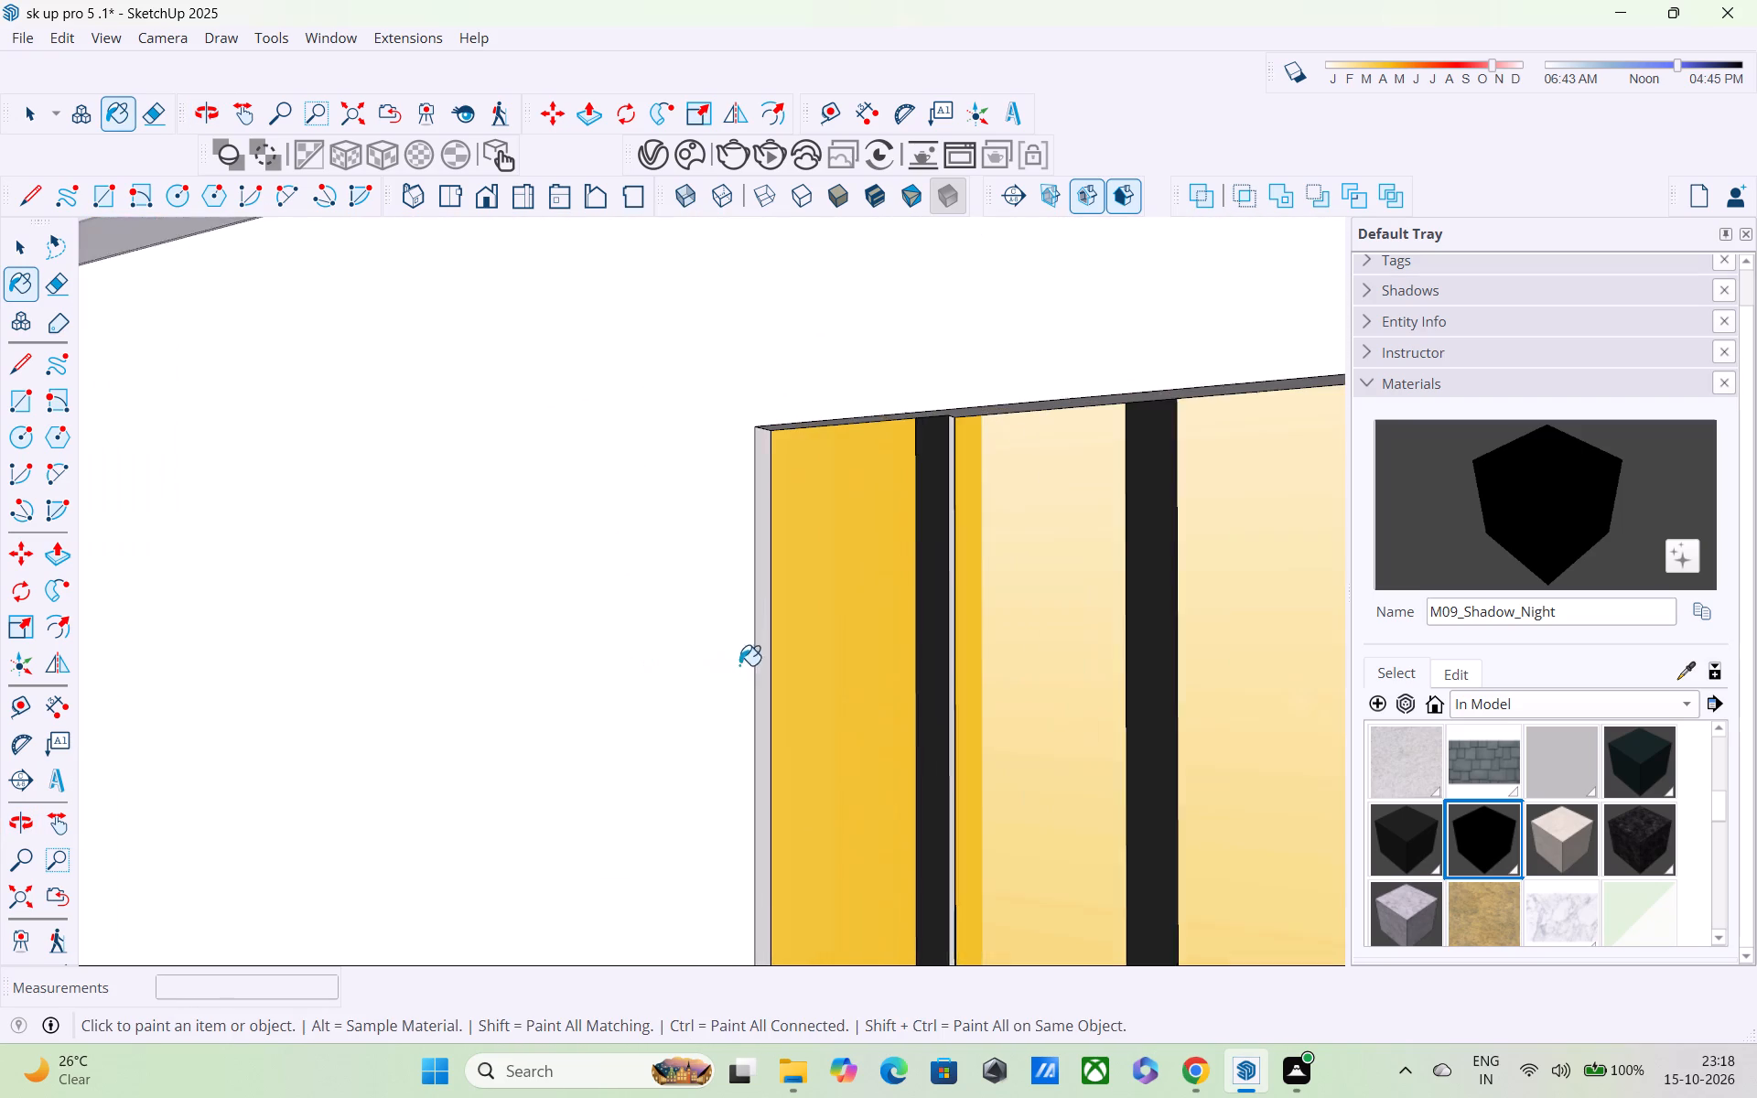
scroll(739, 665, "up", 2)
left_click(761, 602)
scroll(761, 602, "down", 2)
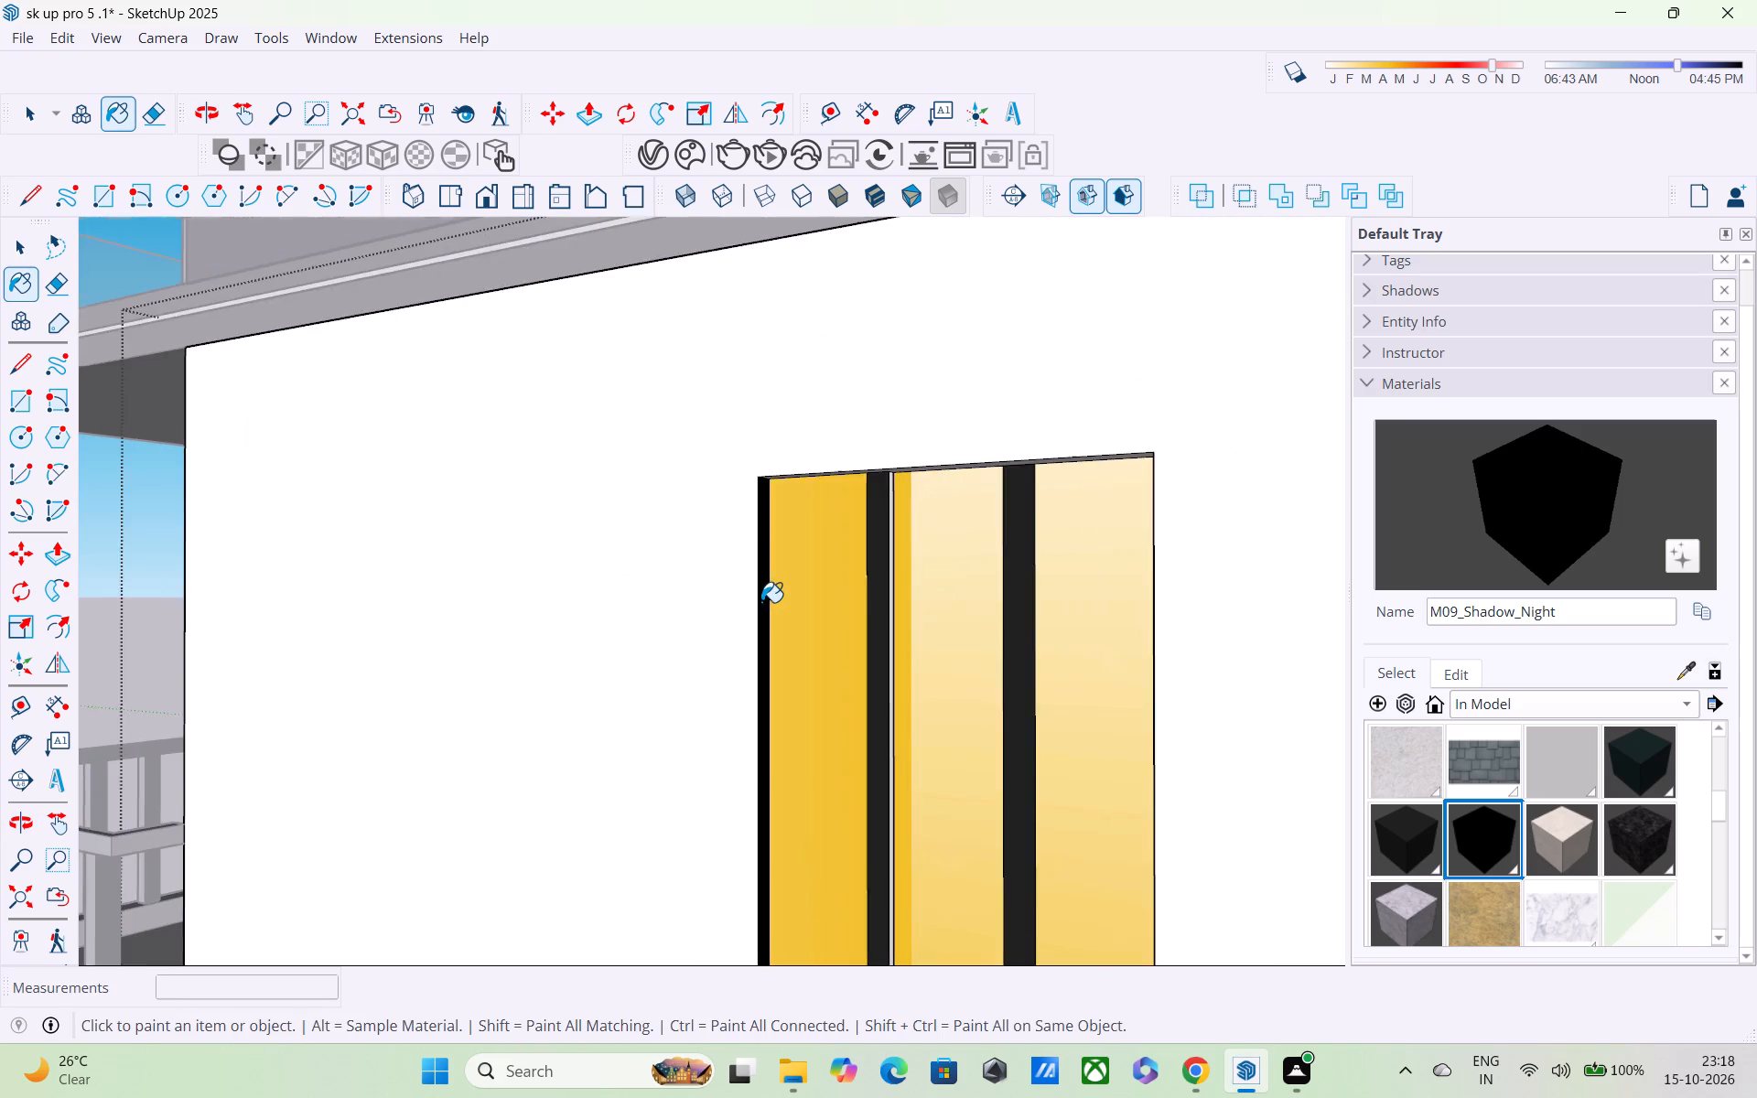
scroll(761, 602, "down", 4)
middle_click_drag(799, 608, 1120, 615)
scroll(1121, 609, "up", 1)
scroll(1130, 591, "down", 12)
scroll(1158, 558, "up", 1)
middle_click_drag(1203, 592, 1264, 599)
scroll(1270, 596, "down", 3)
key("space")
middle_click_drag(1199, 578, 997, 616)
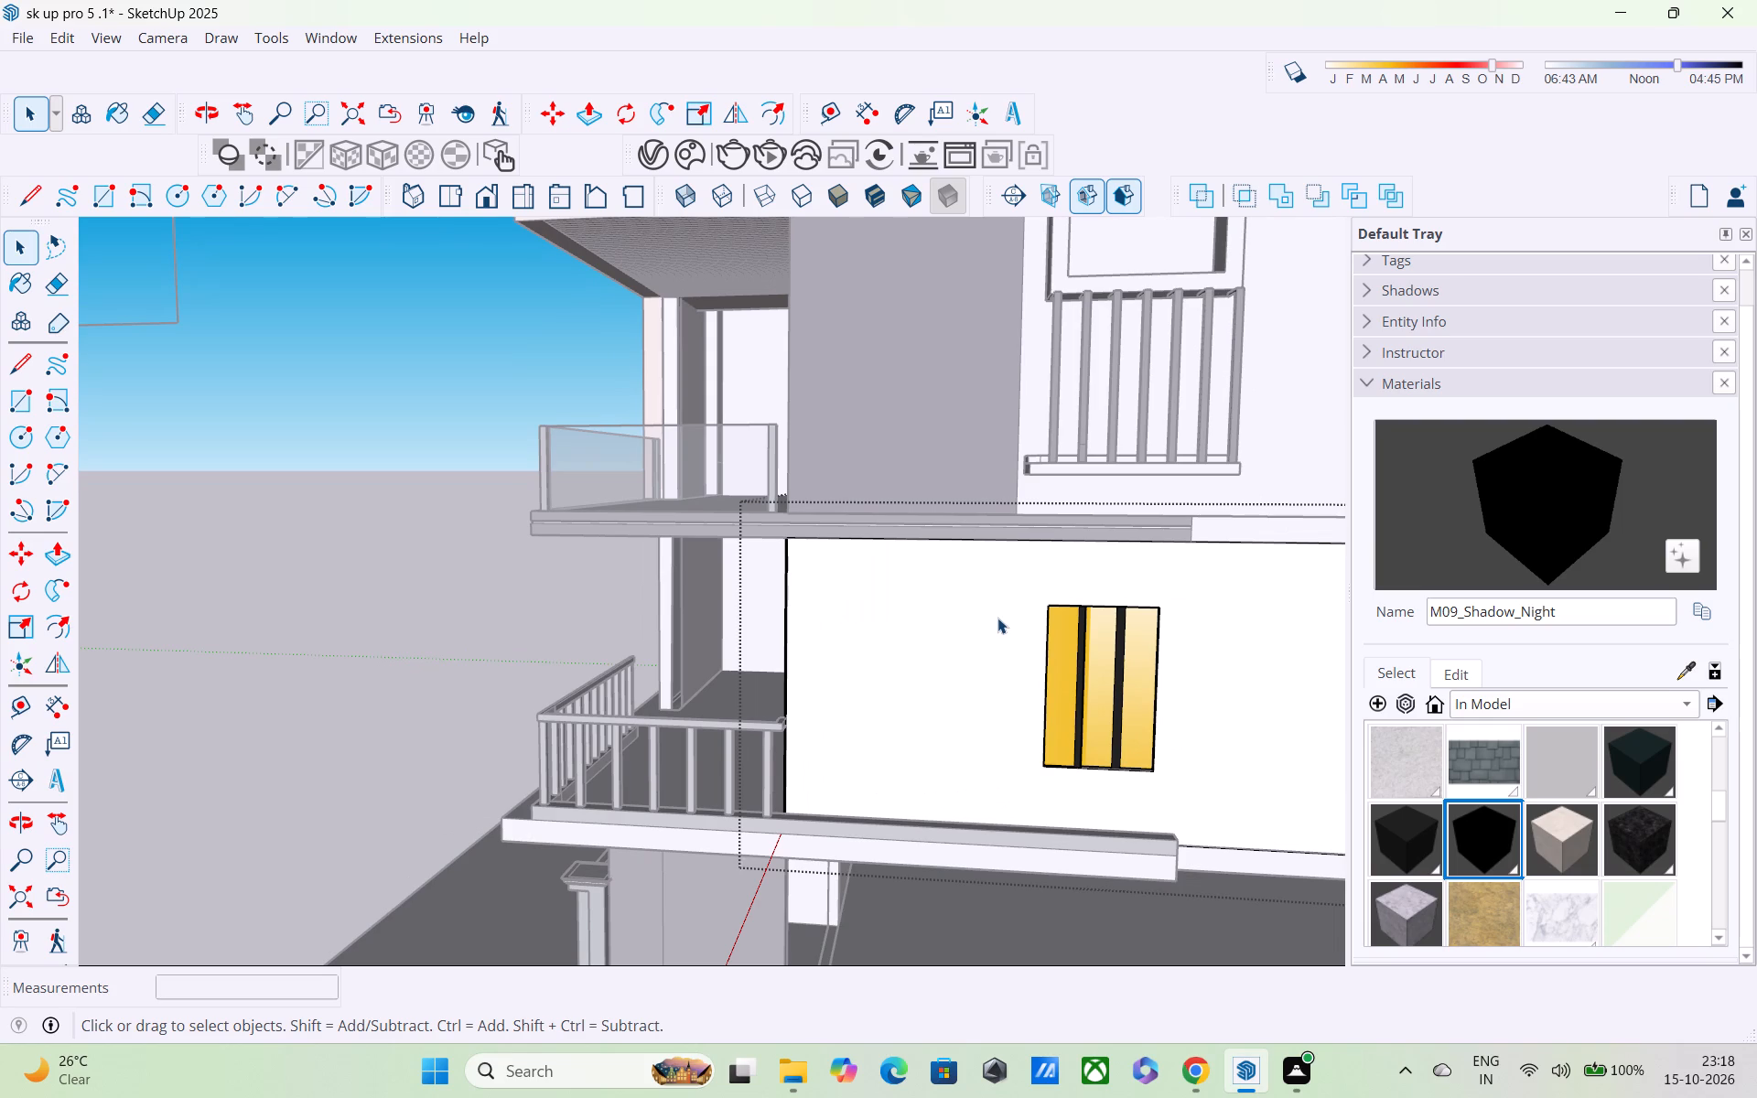
Draw a rectangle about 3' 10 3/4" by 6 1/4" on the wall just above the window, slightly wider than the opening.
key("r")
scroll(1045, 596, "up", 3)
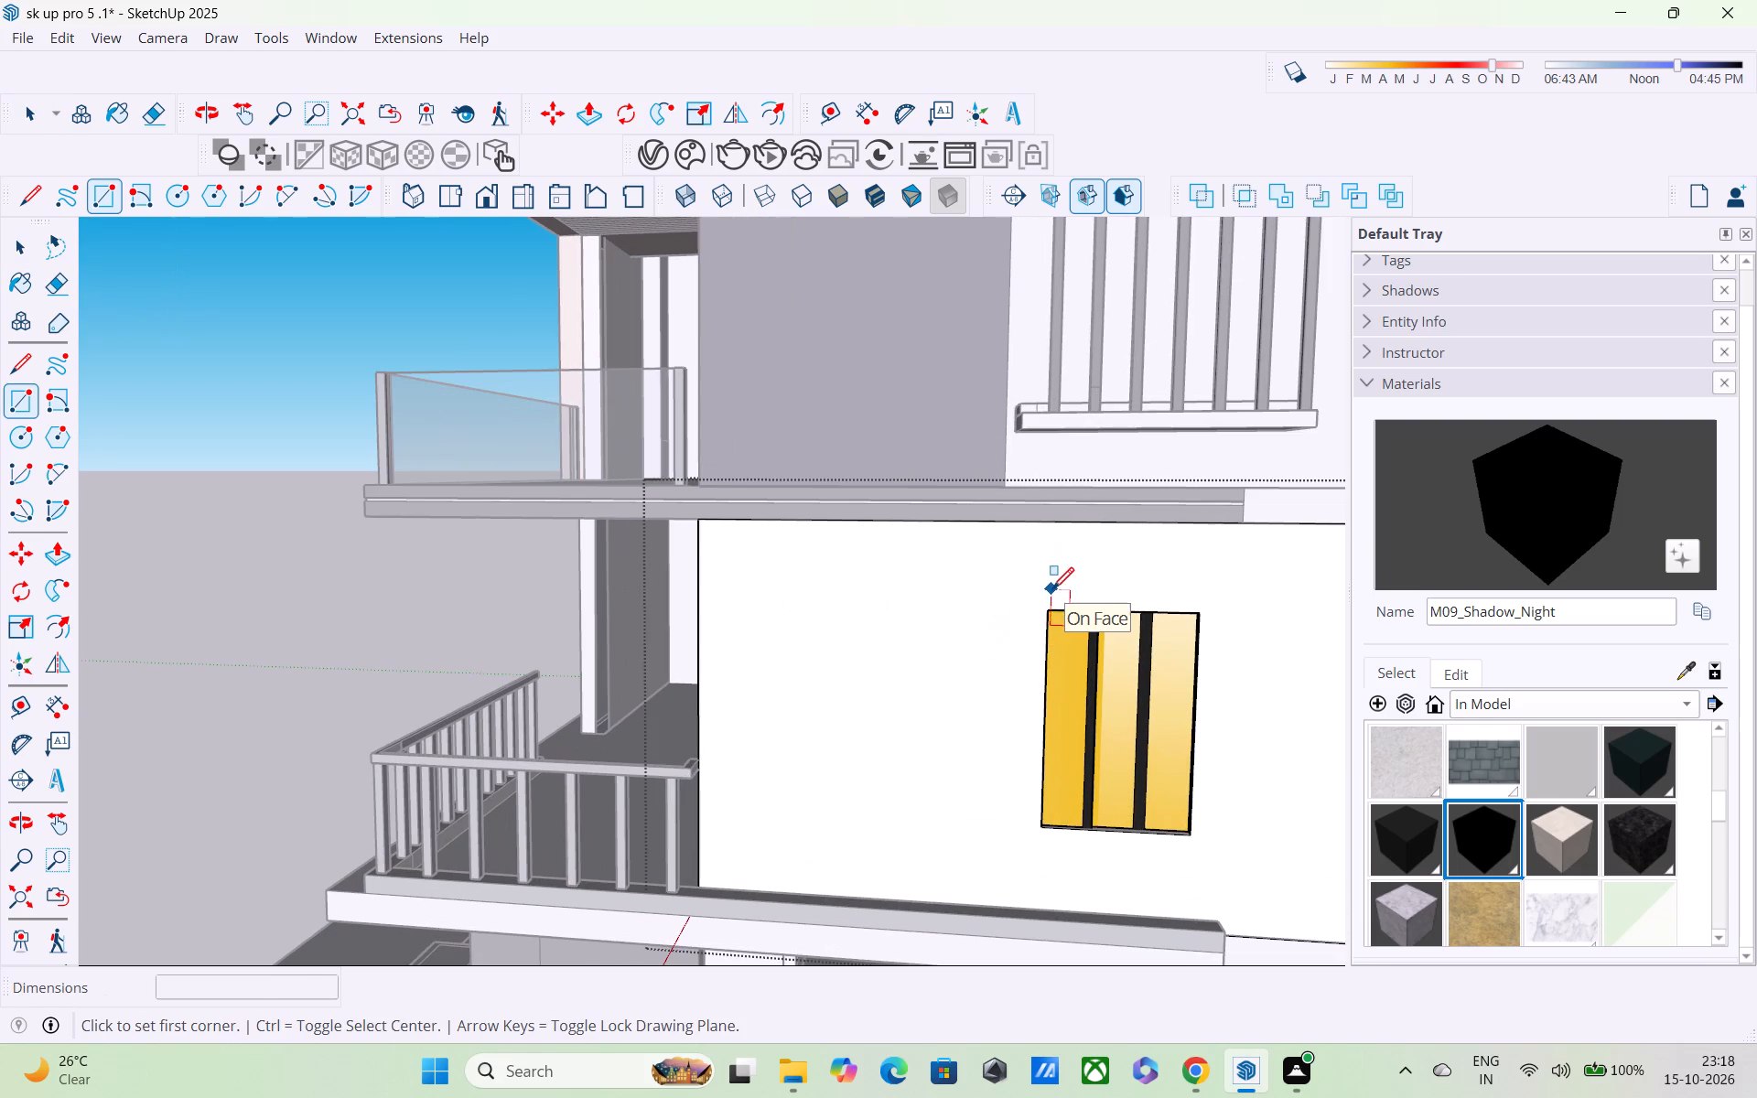
left_click(1029, 604)
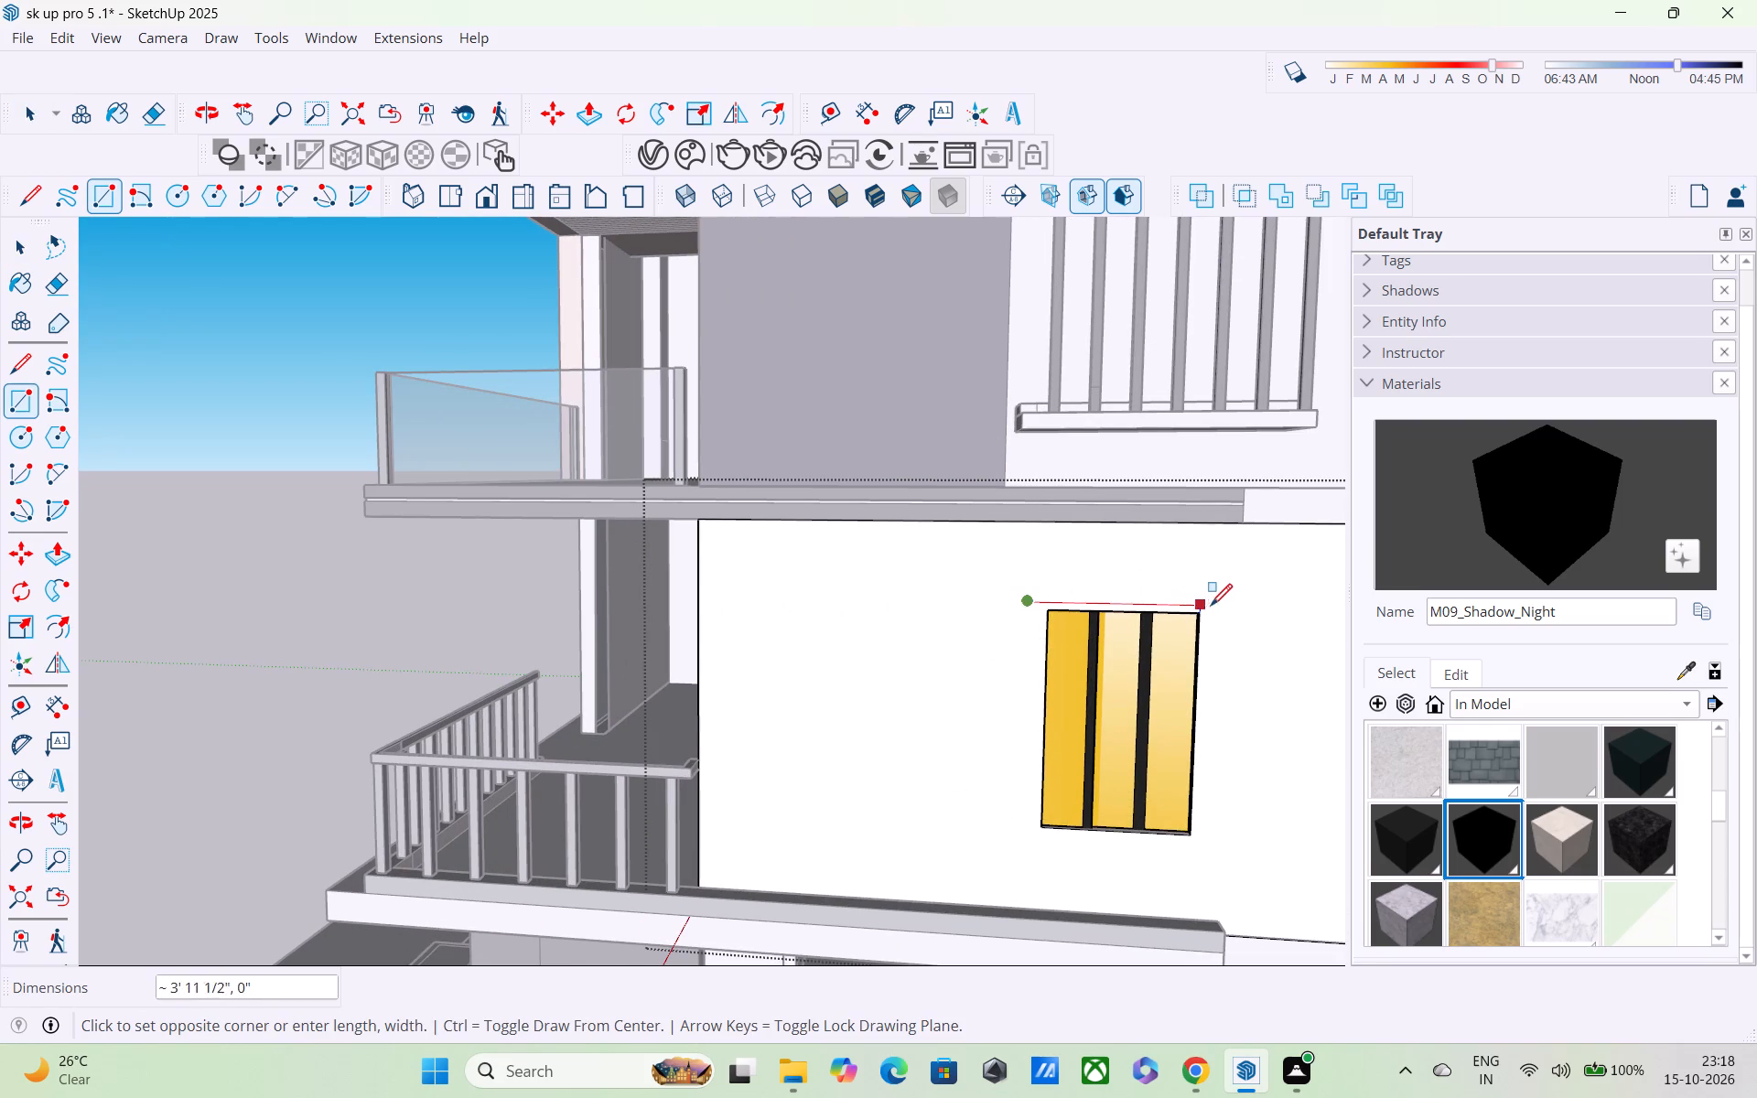
key("Escape")
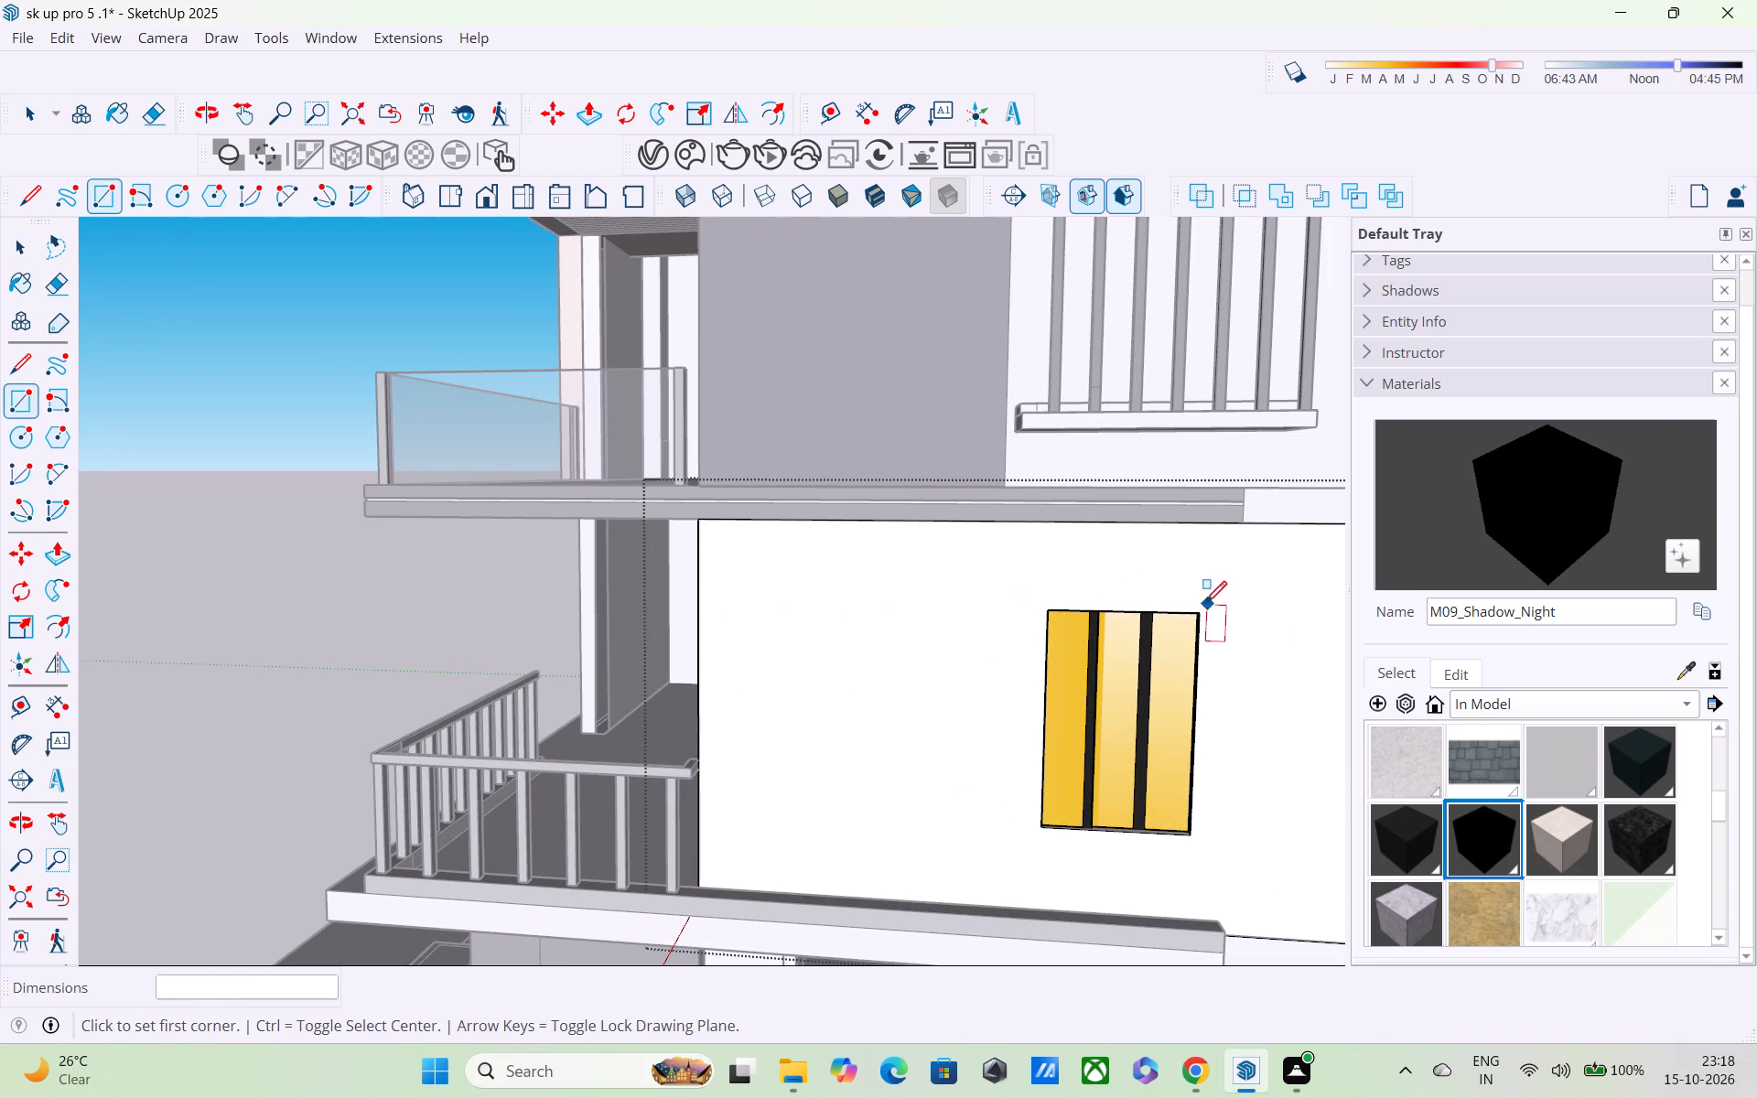
middle_click_drag(1165, 601, 1148, 638)
scroll(1110, 623, "up", 3)
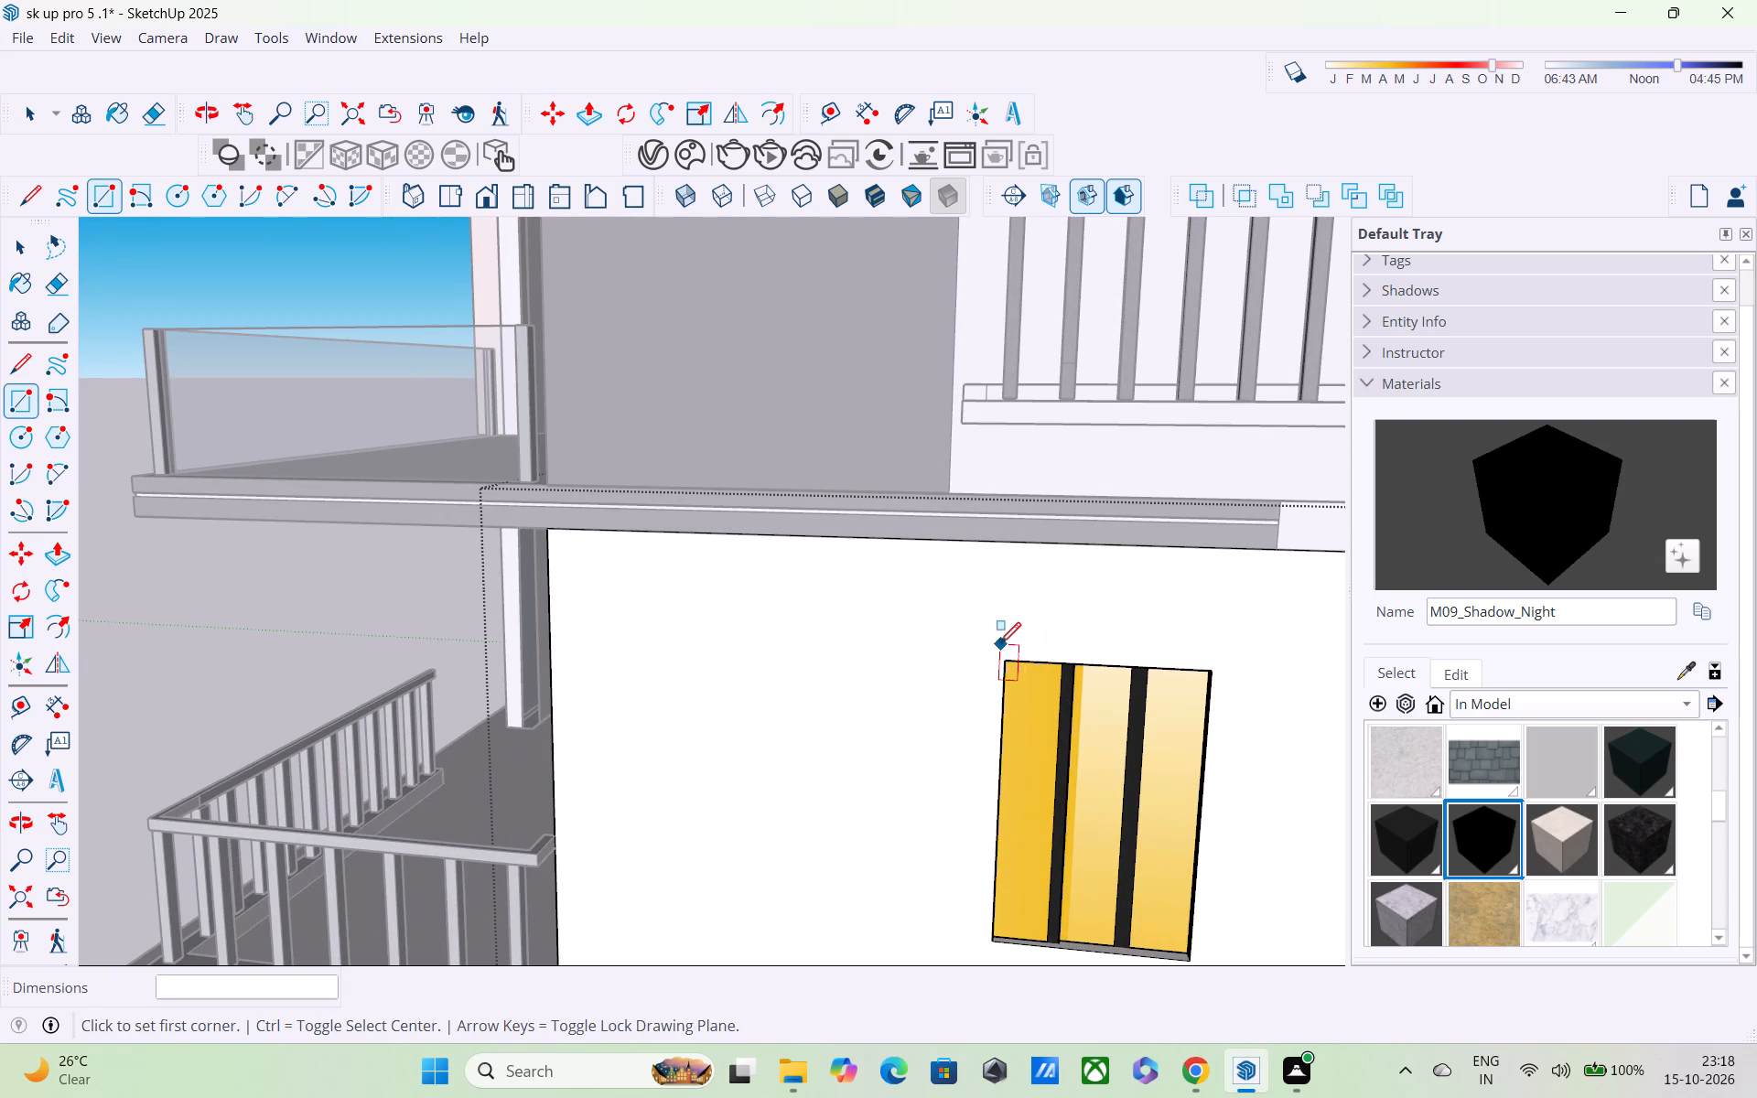
left_click(989, 648)
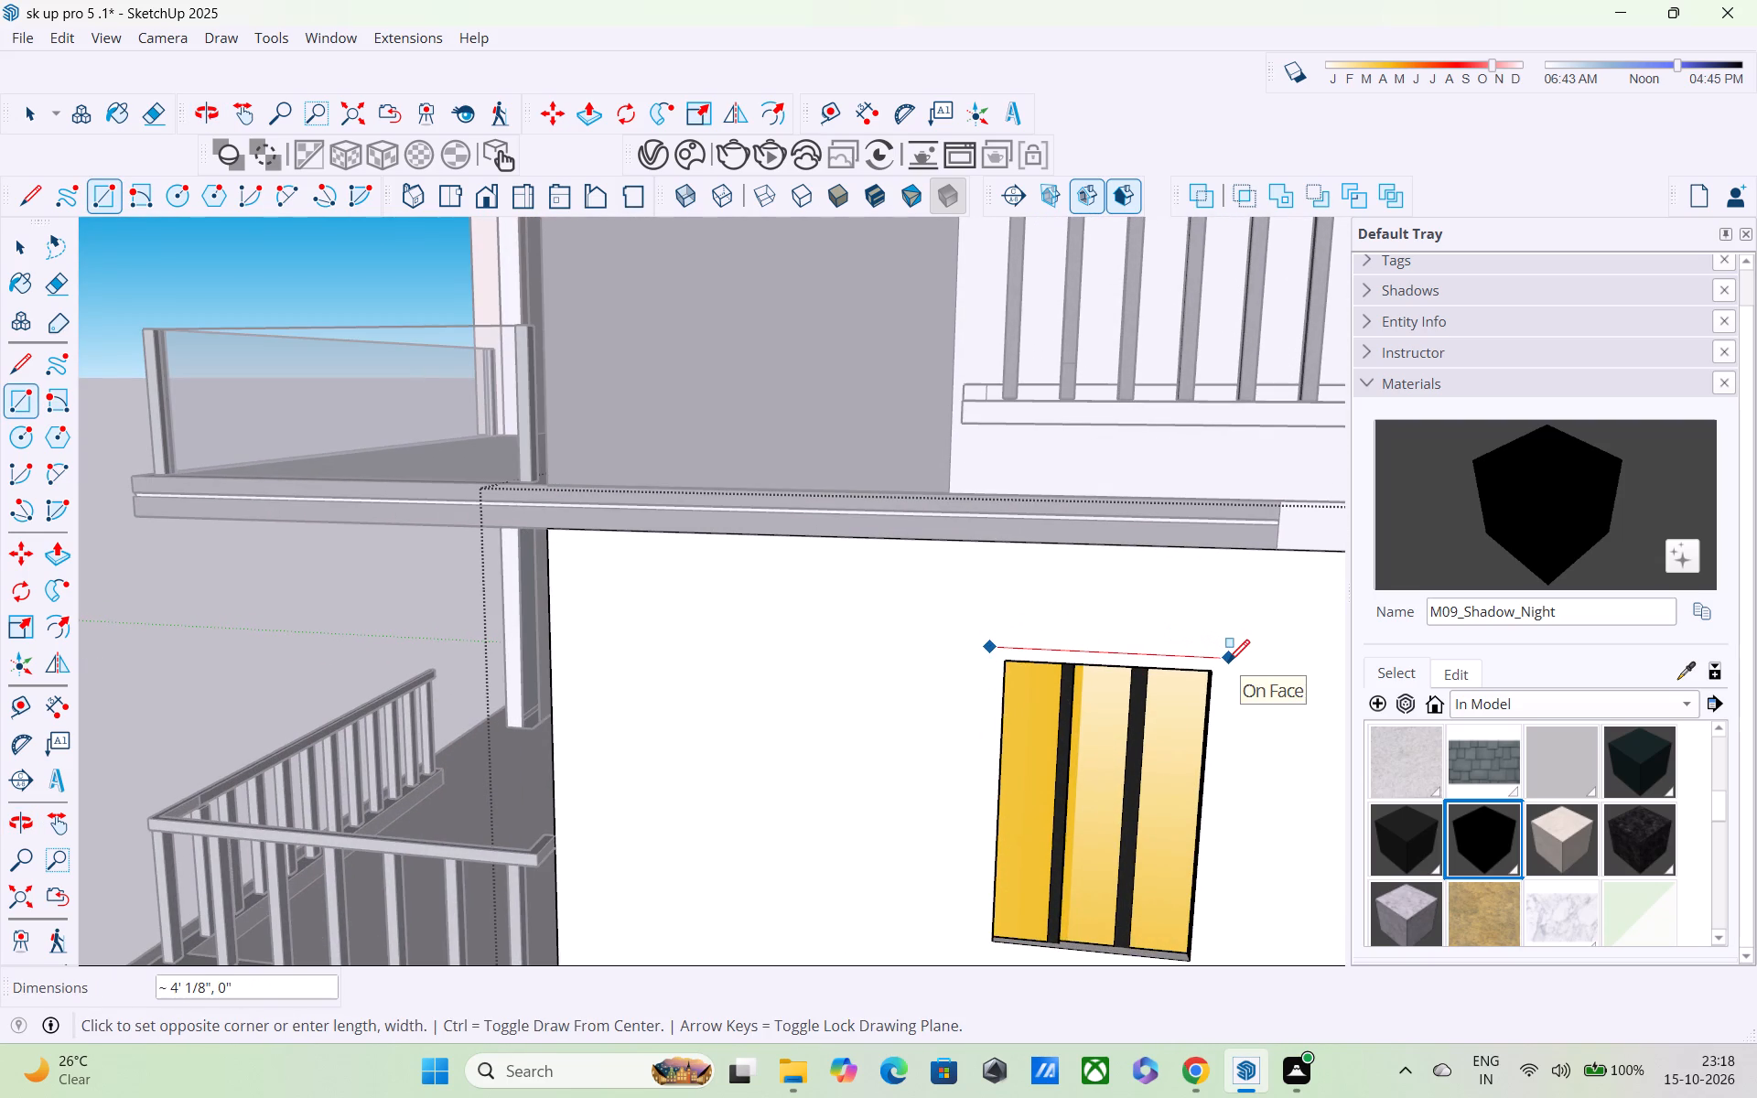
left_click(1228, 663)
left_click(1223, 630)
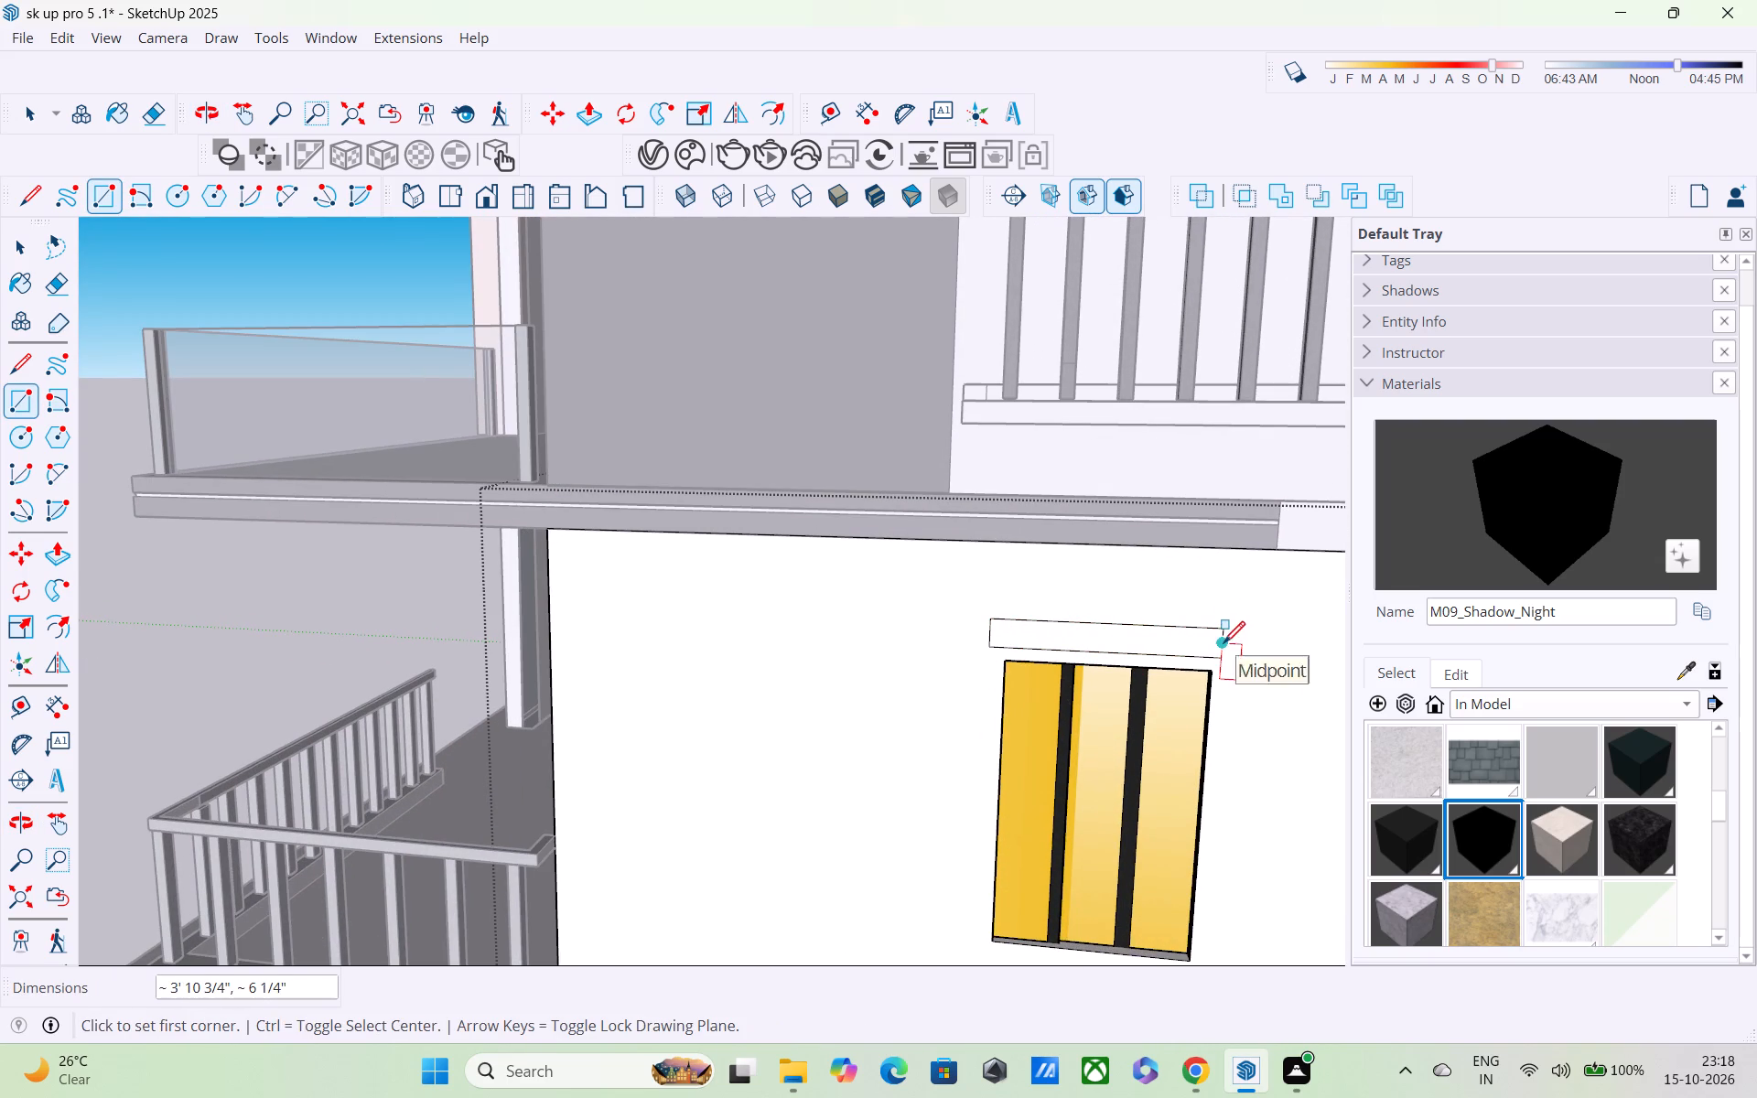
Push/Pull the rectangle above the window outward from the wall as a projecting ledge.
key("p")
left_click(1200, 627)
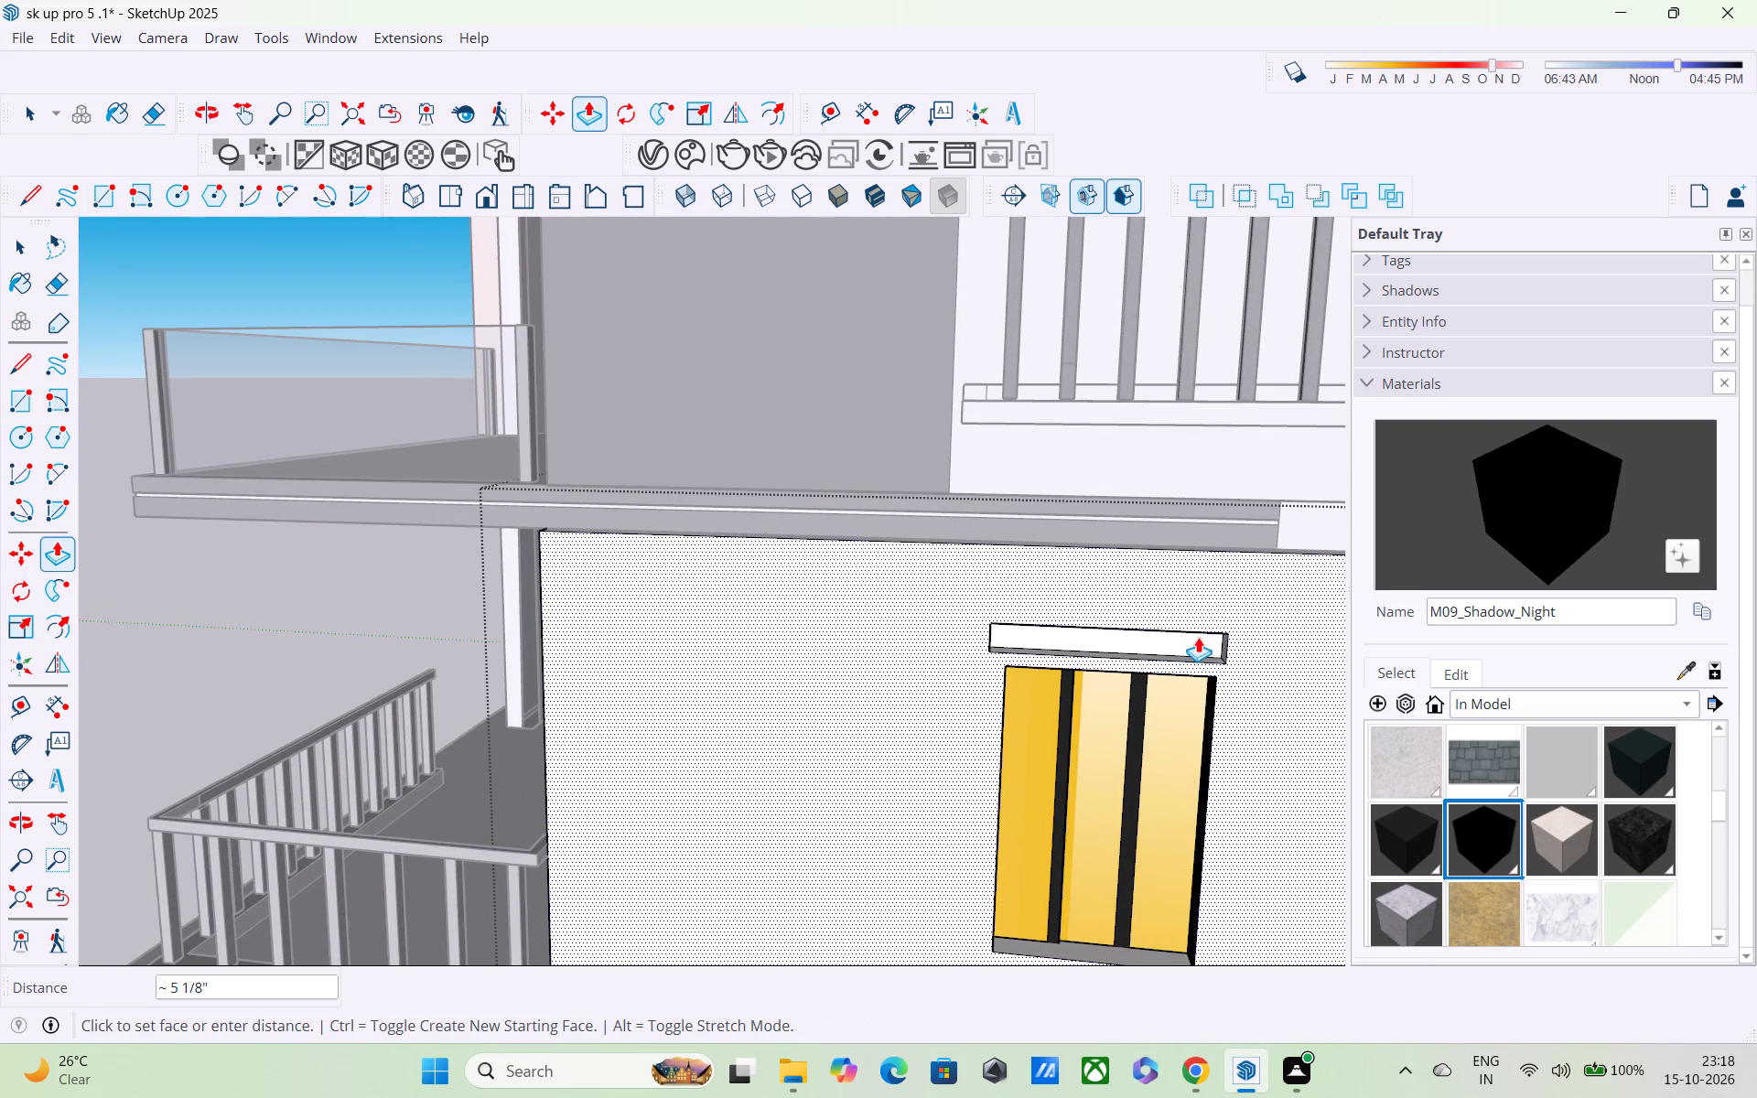
key("Escape")
left_click(1190, 634)
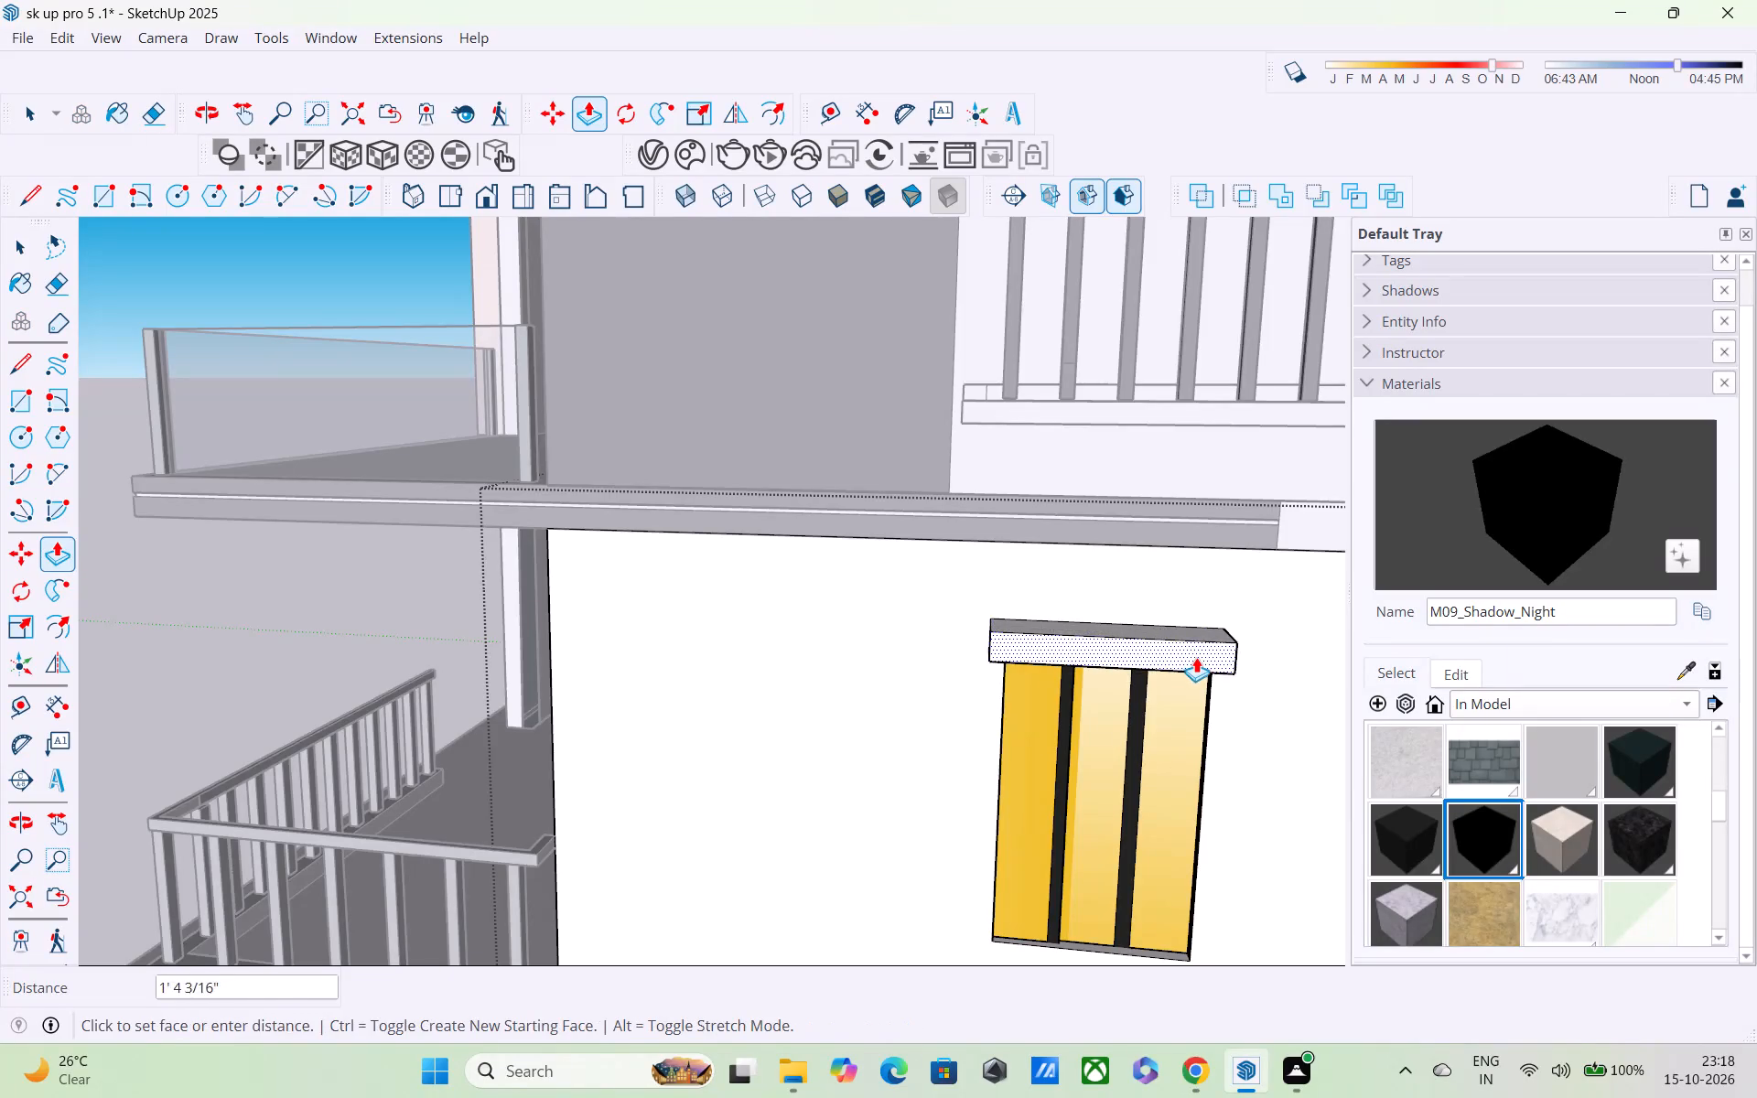
middle_click_drag(1203, 657, 1389, 630)
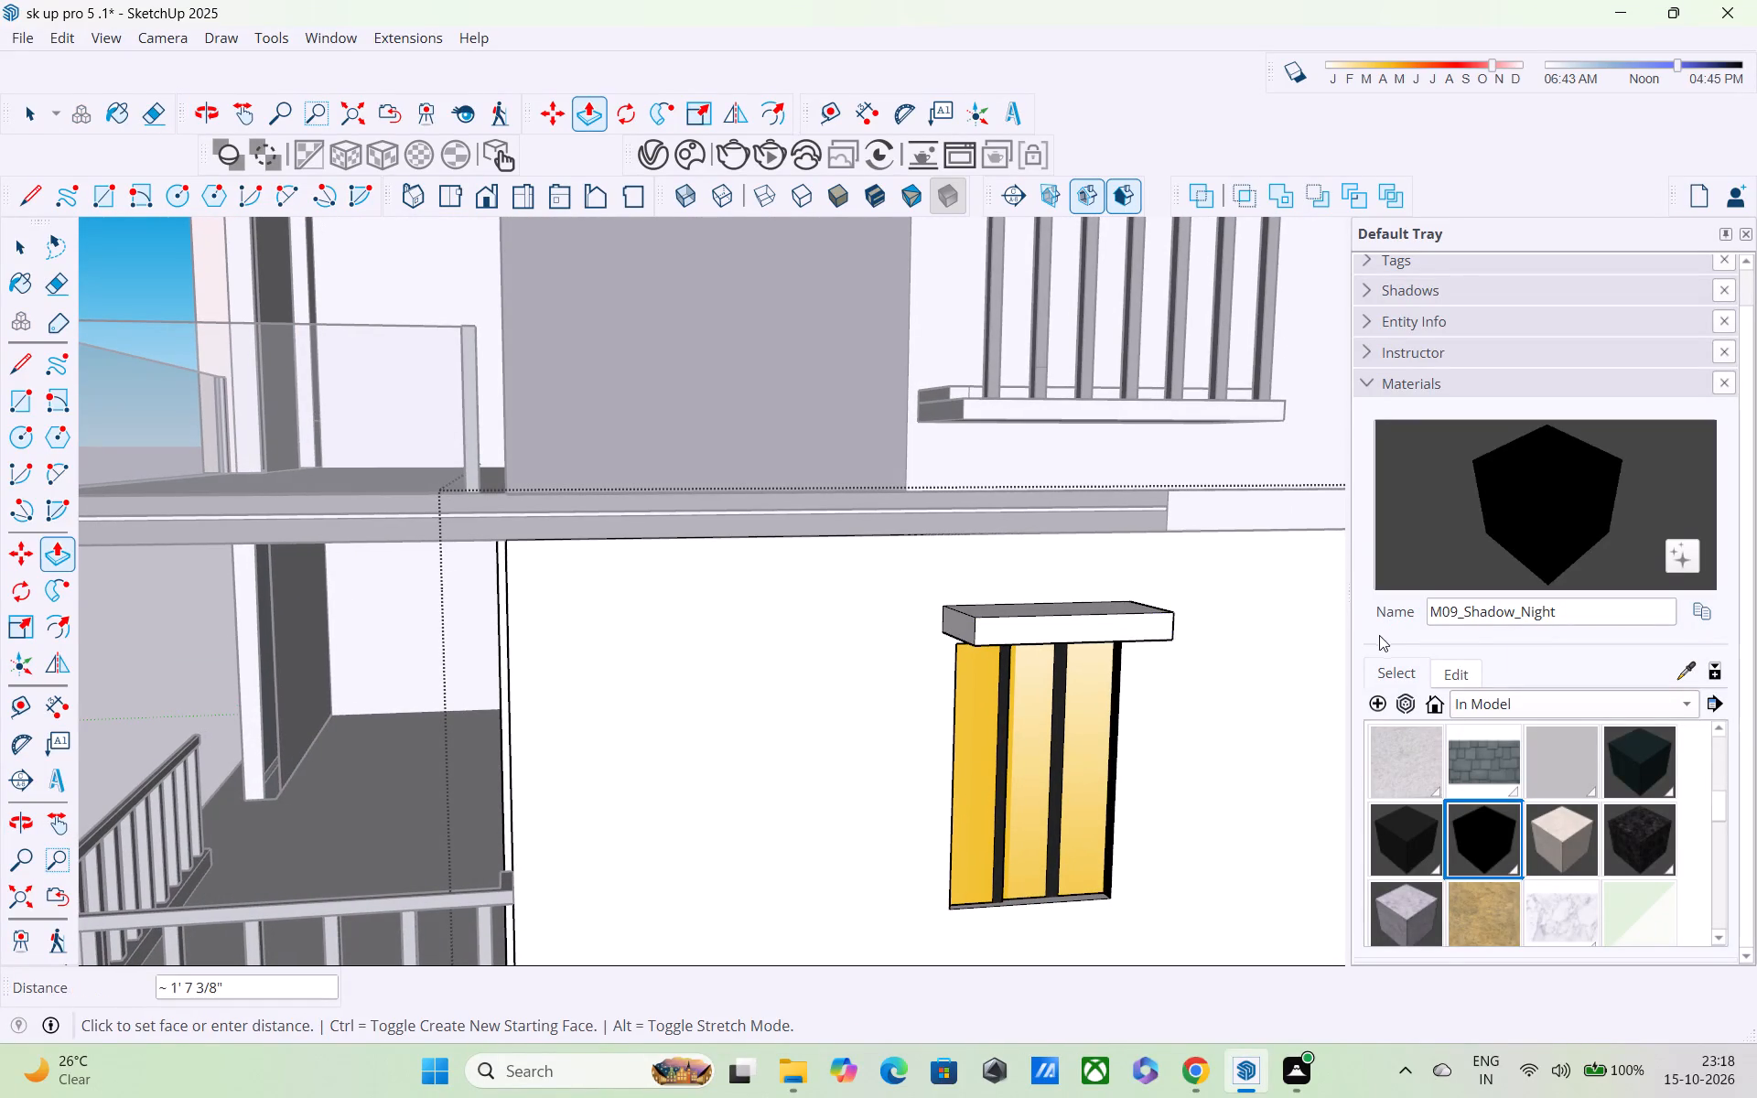
Push/Pull the canopy slab above the yellow window outward by about 2' 1".
middle_click_drag(1214, 653, 1300, 587)
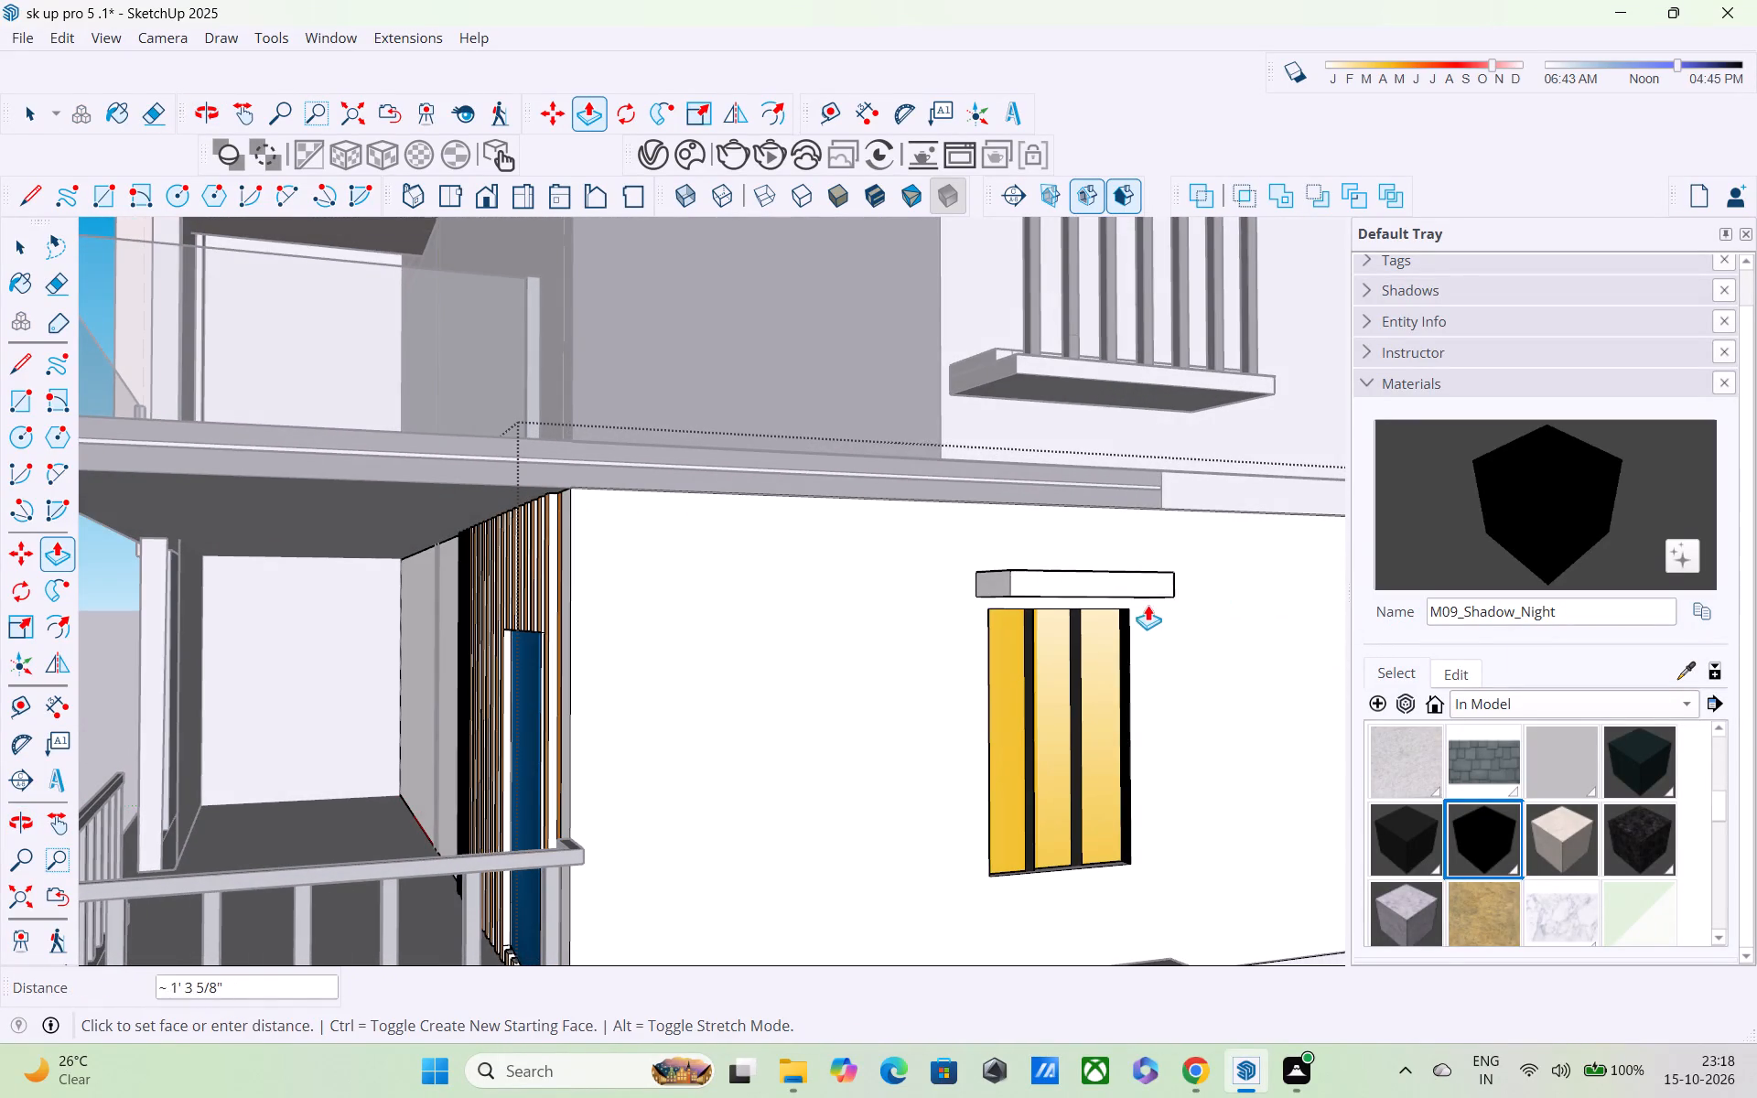
middle_click_drag(1187, 616, 1262, 606)
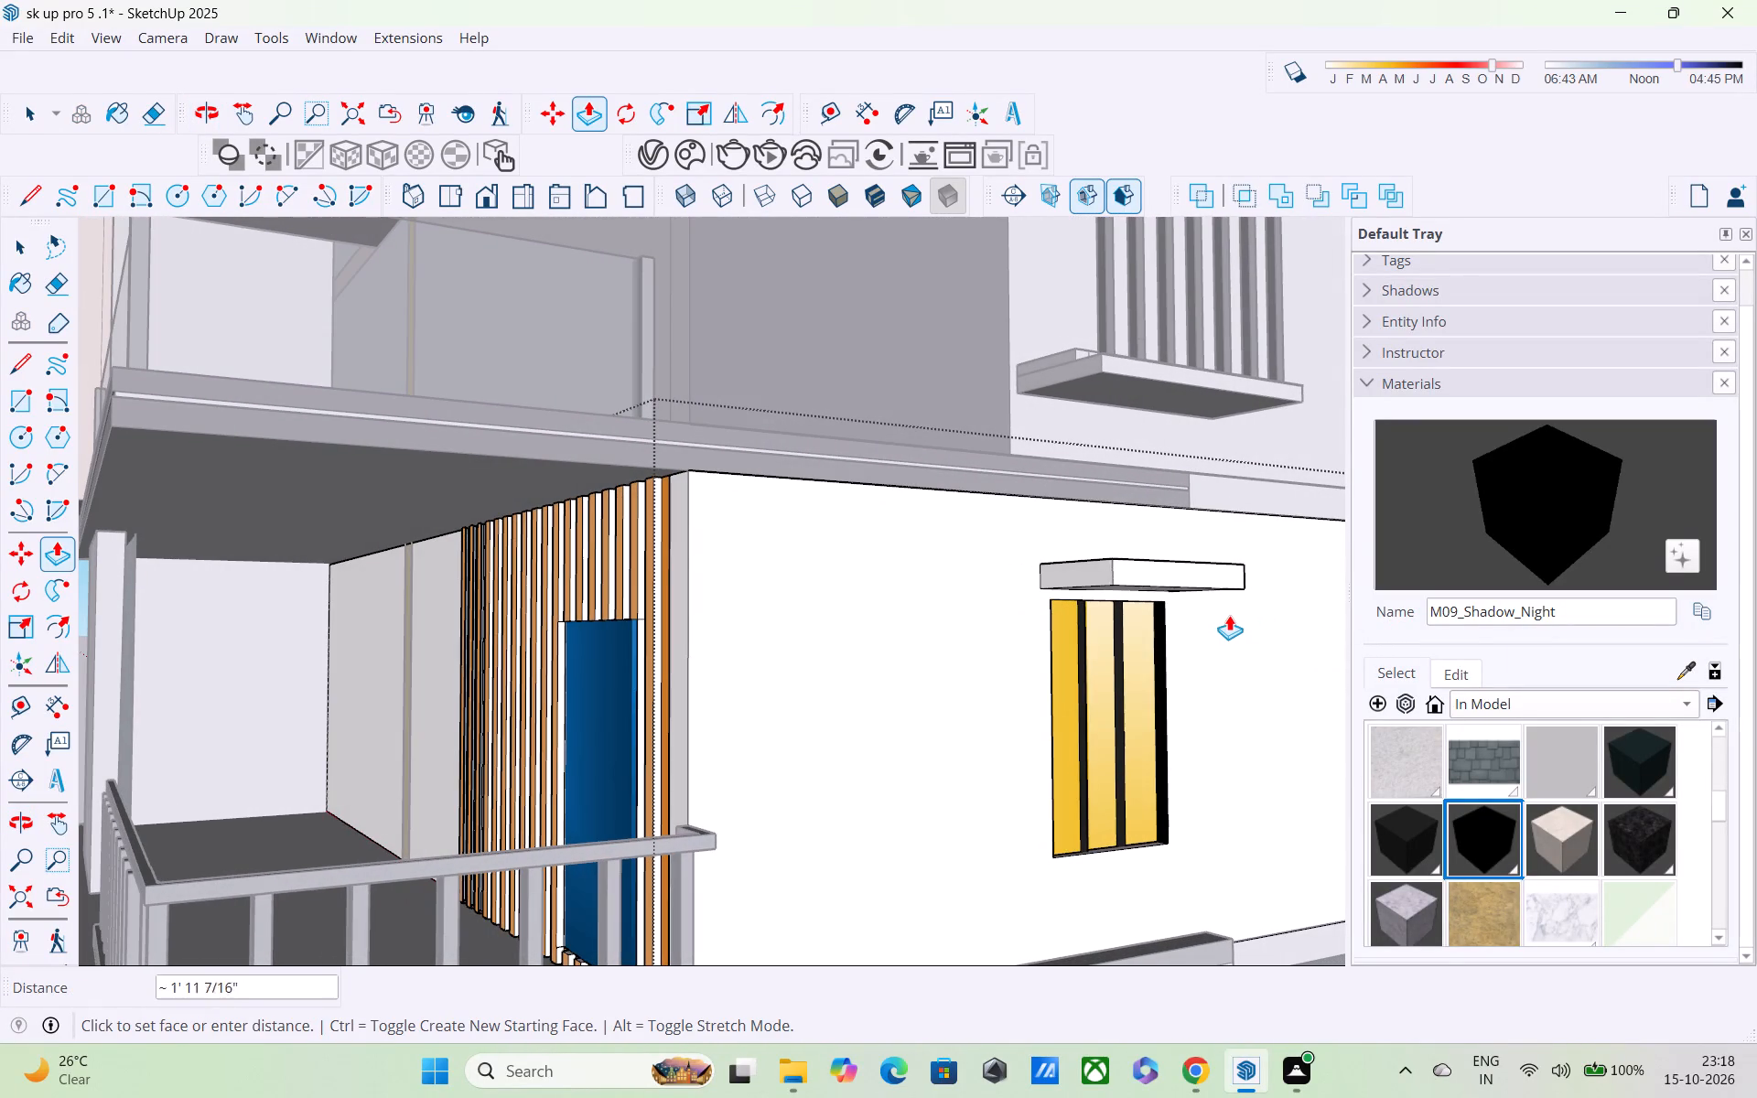
left_click(1234, 616)
Paint the faces of the canopy above the yellow window with M09_Shadow_Night and leave the group.
middle_click_drag(1237, 644, 1324, 739)
scroll(1202, 689, "down", 3)
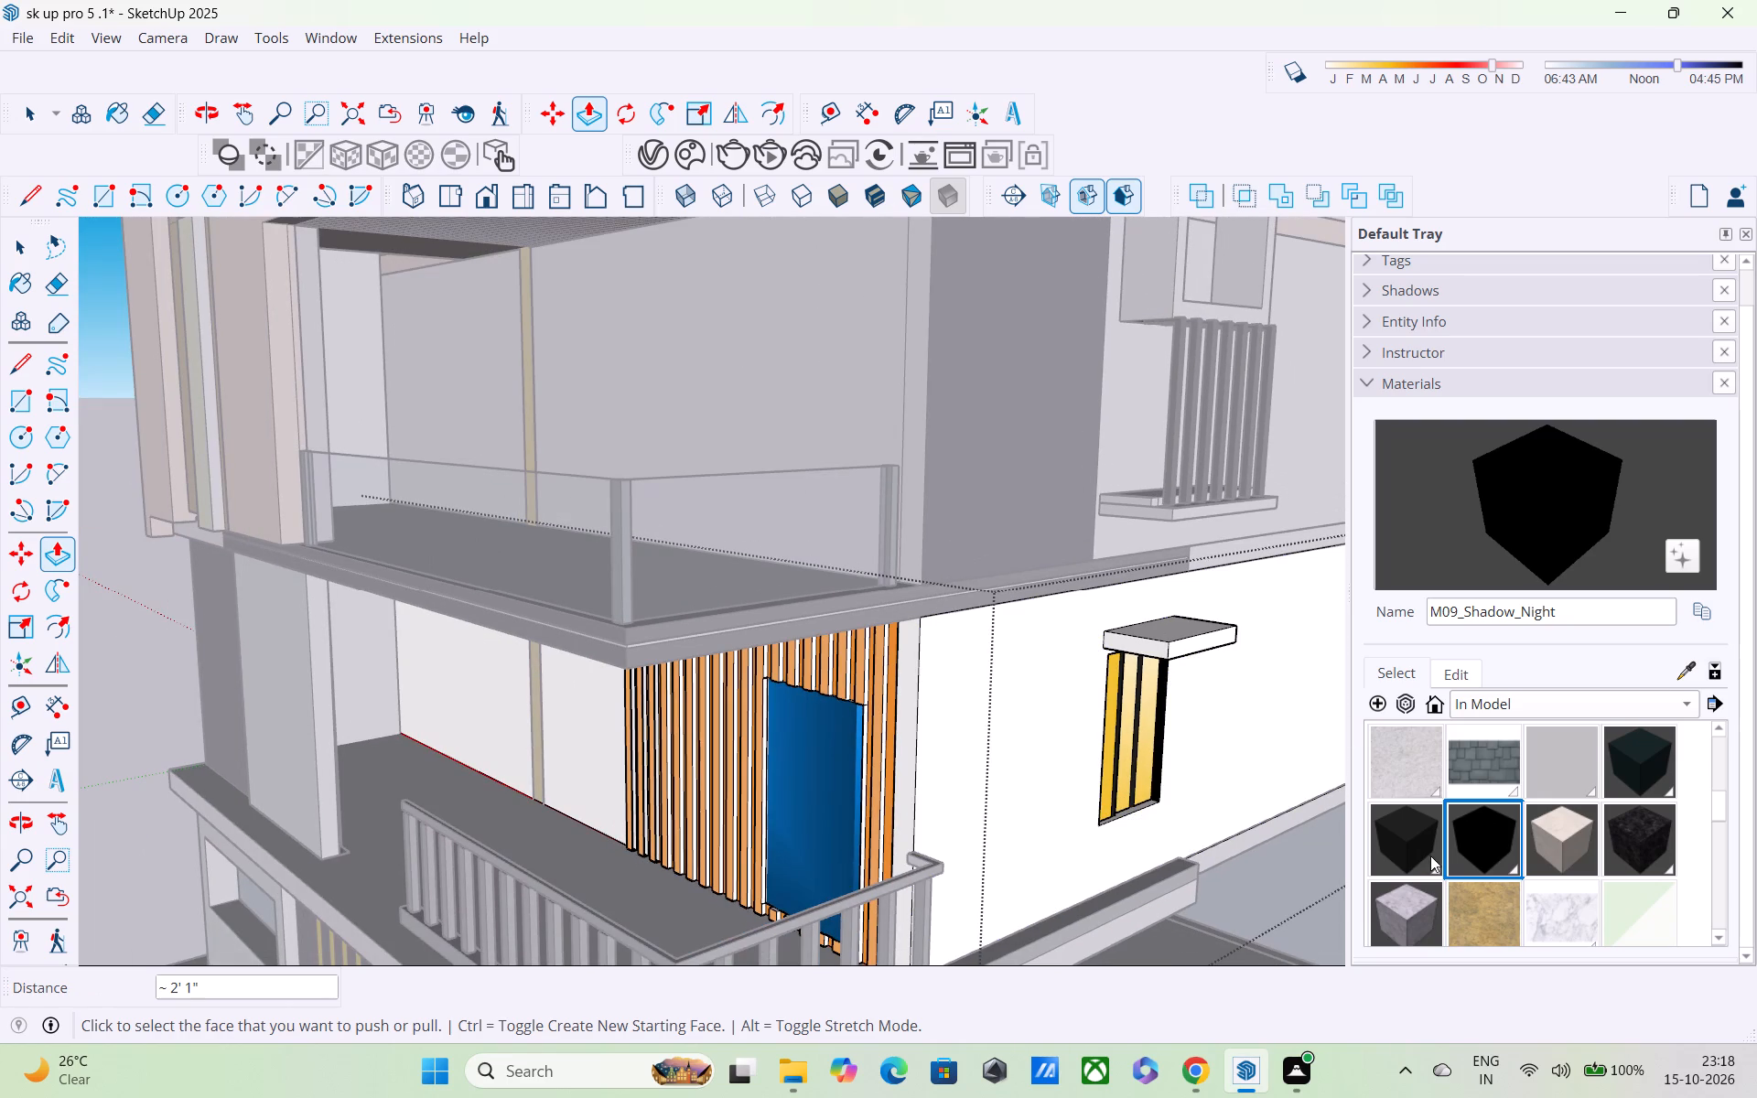
left_click(1472, 835)
left_click(1190, 644)
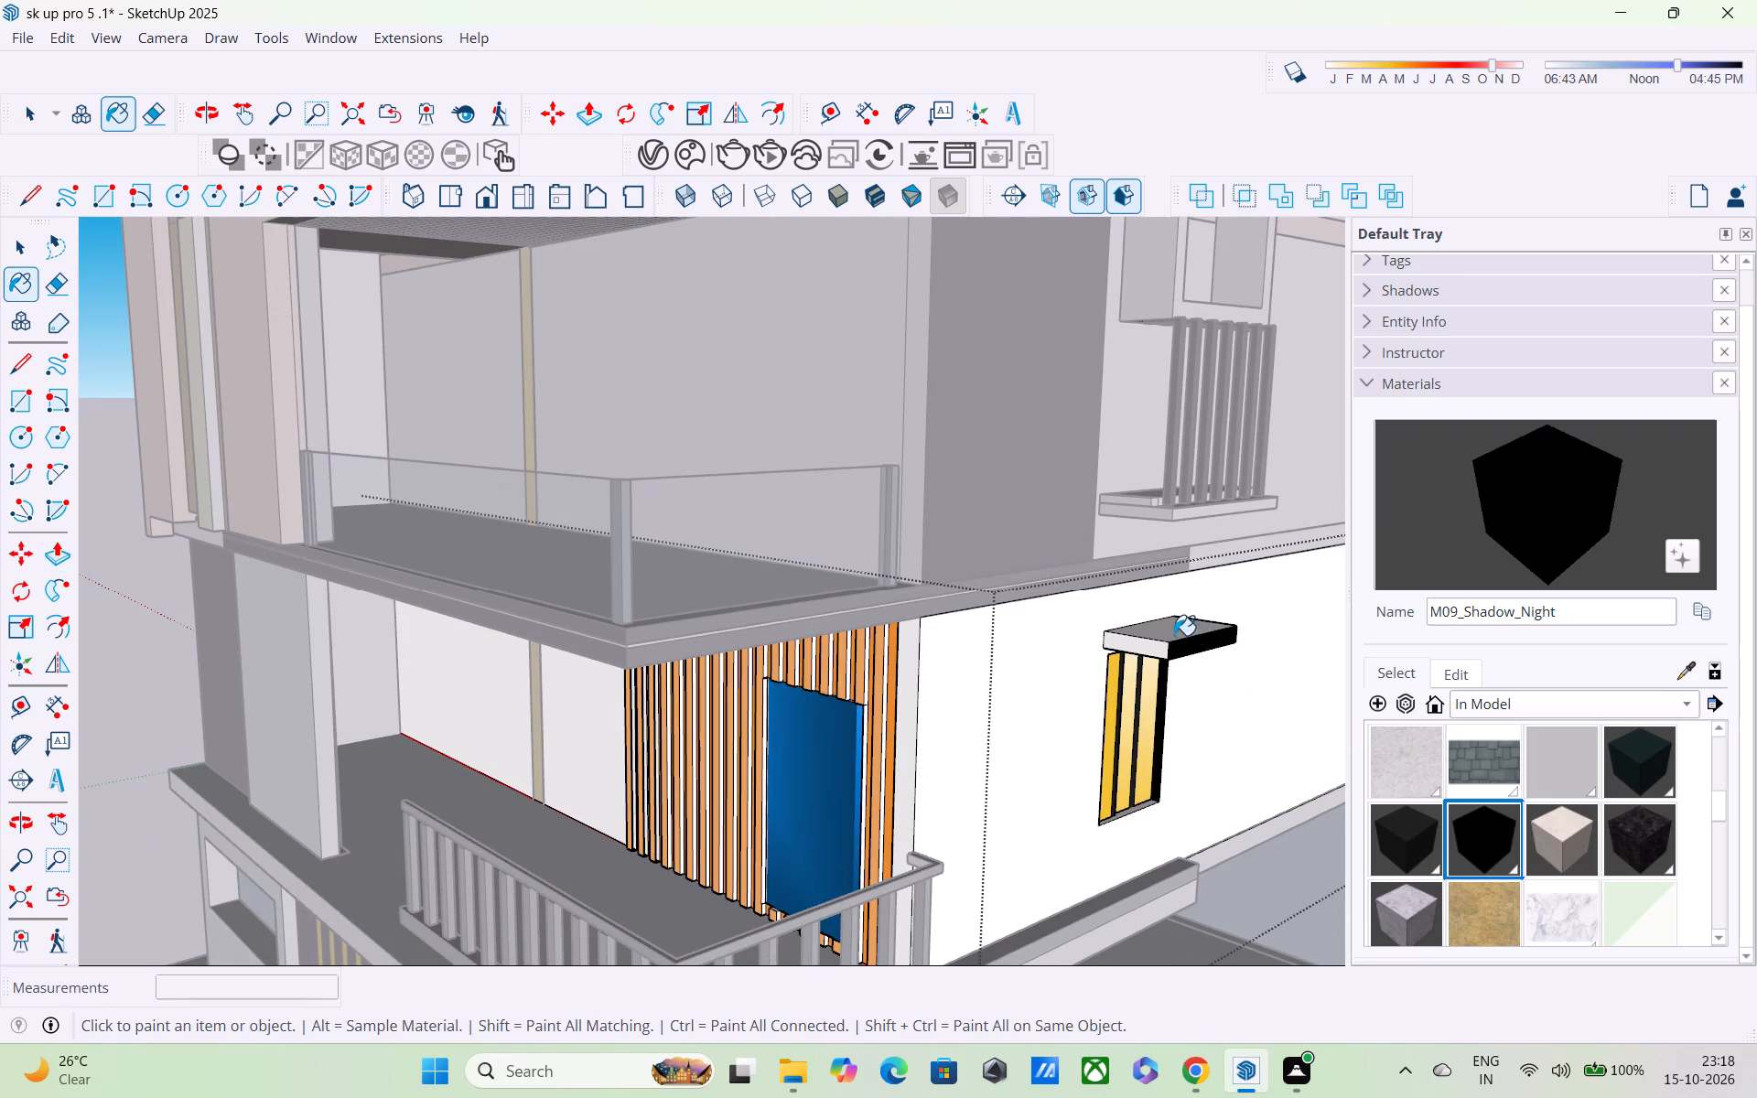
left_click(1174, 635)
left_click(1148, 657)
left_click(1148, 651)
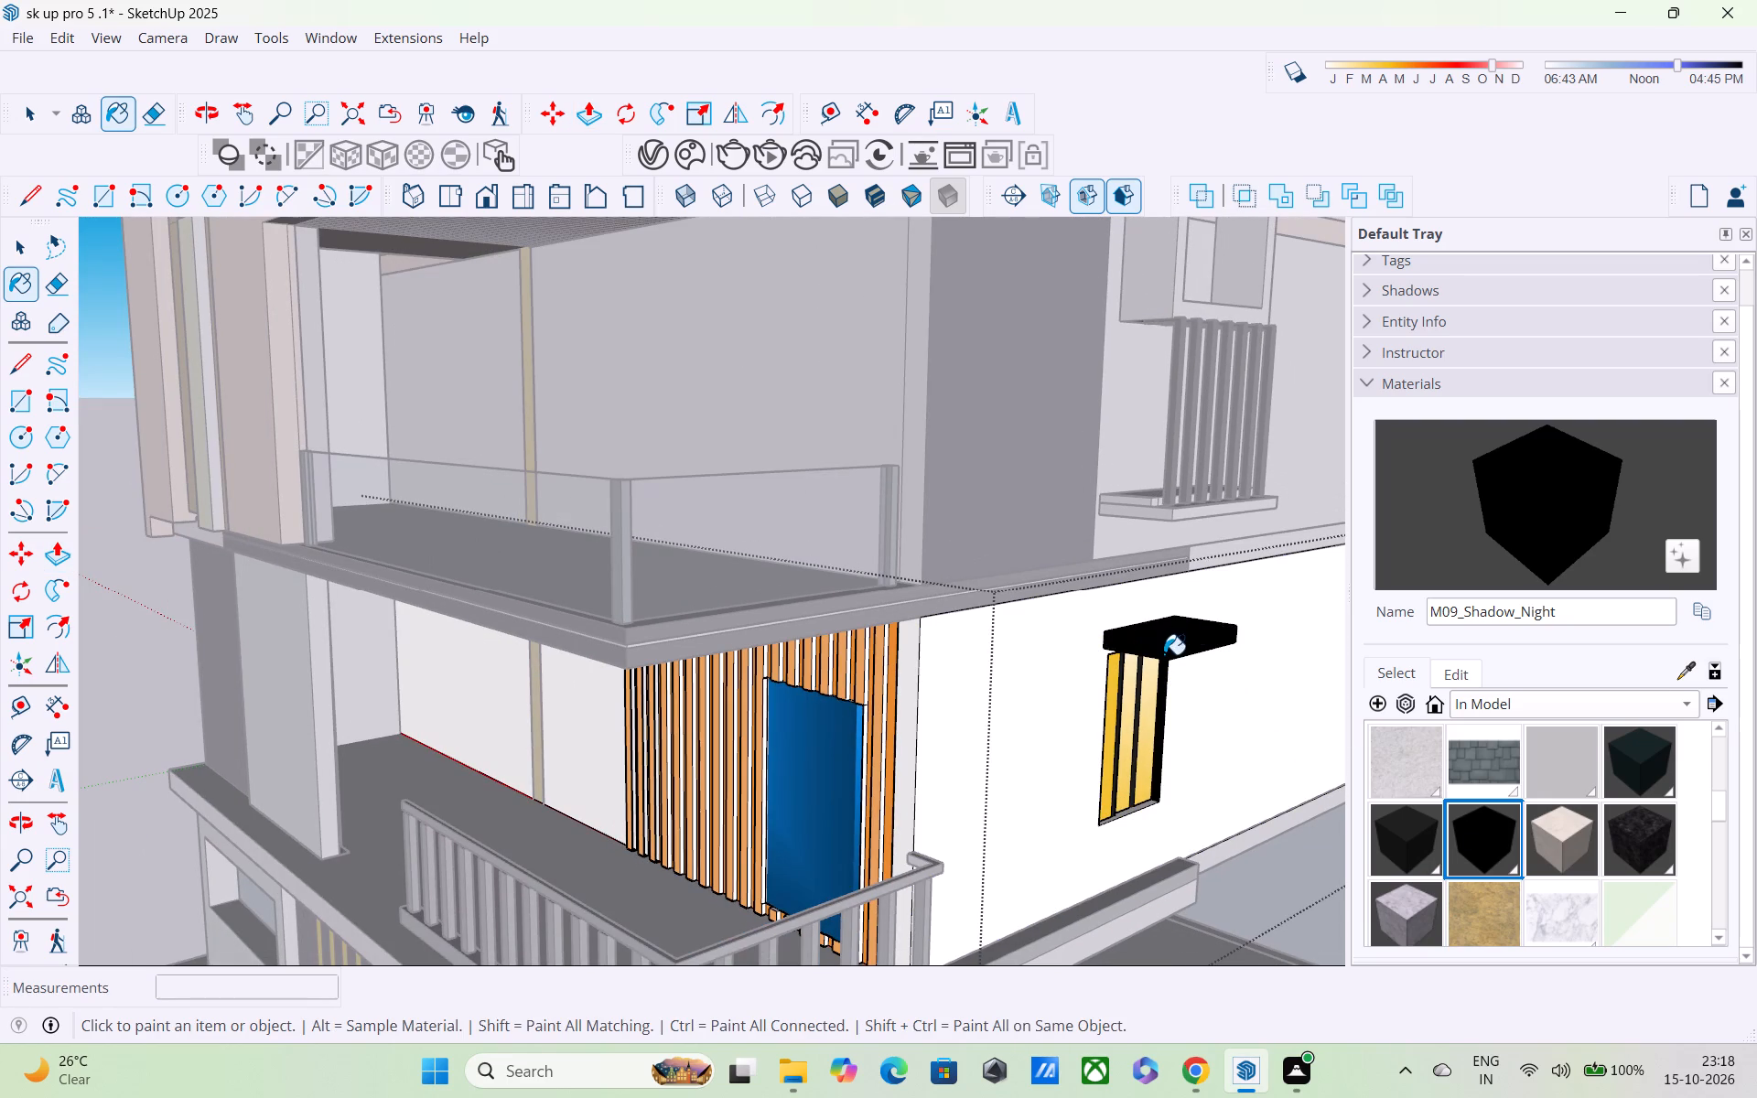
middle_click_drag(1139, 657, 875, 651)
middle_click_drag(1120, 744, 760, 684)
scroll(733, 647, "up", 3)
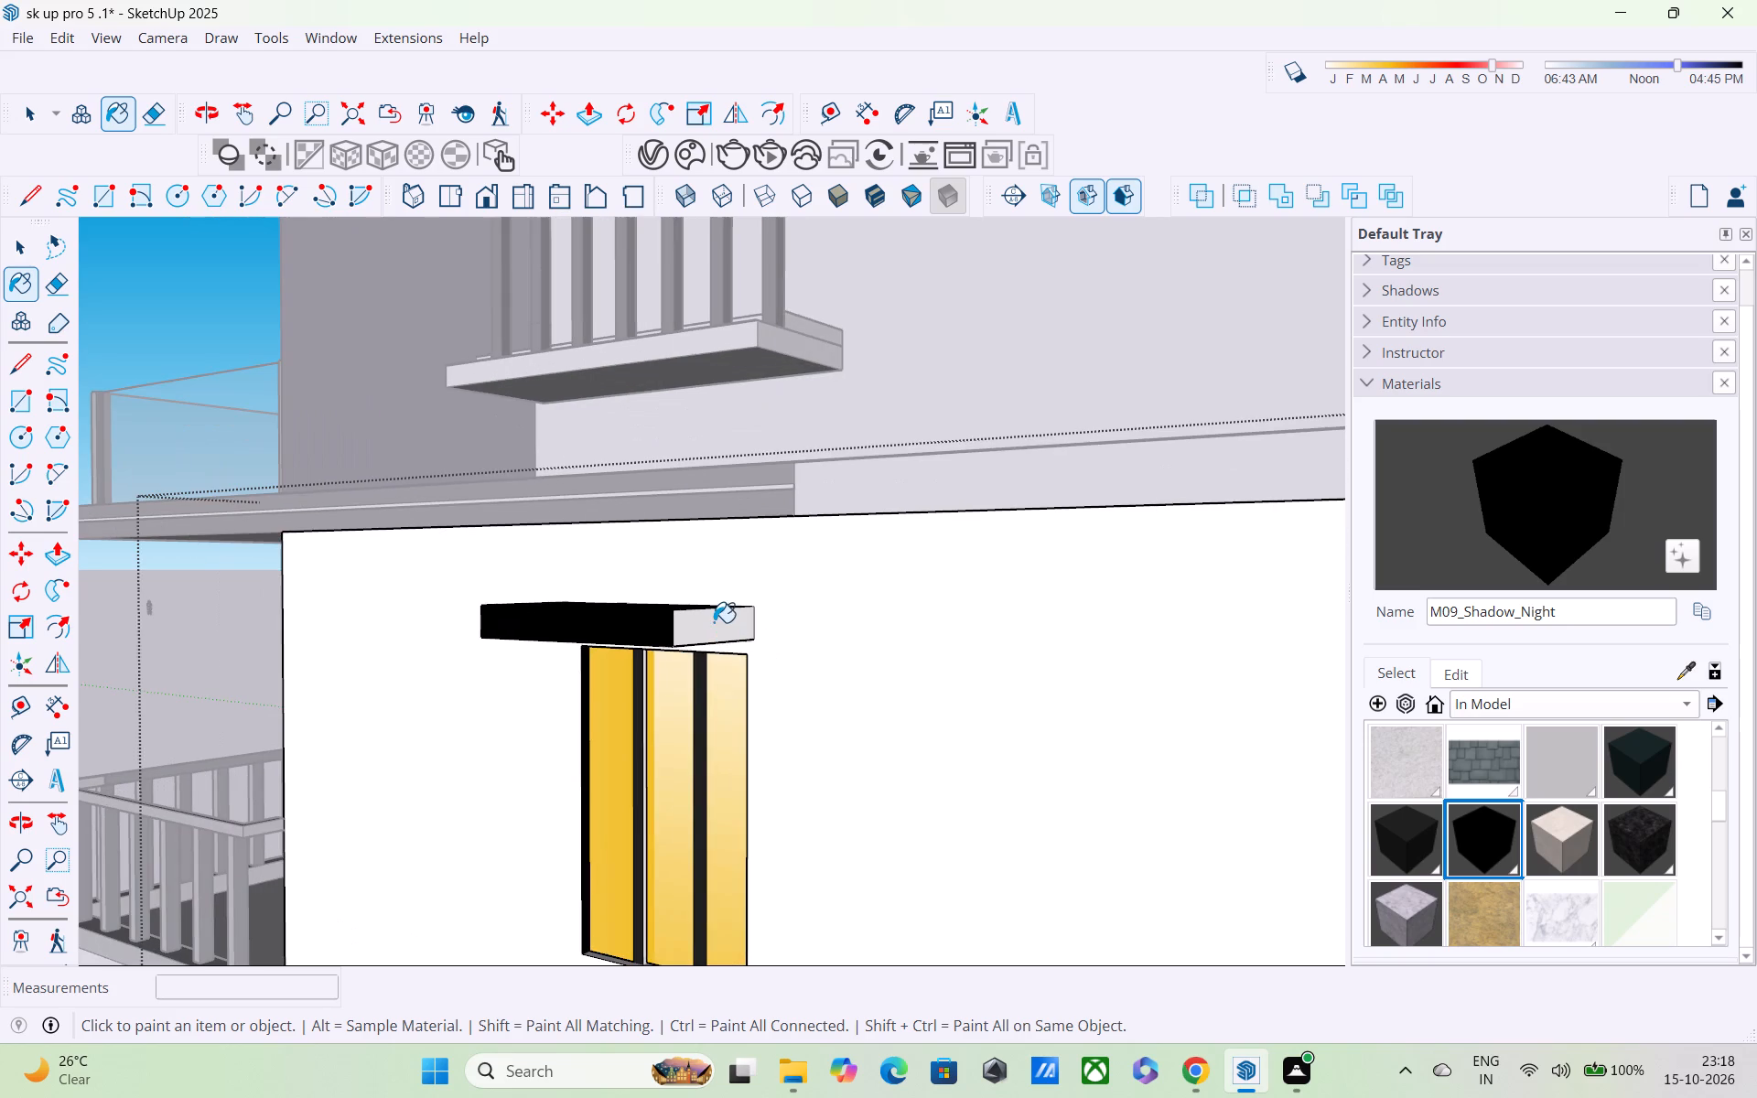
left_click(714, 622)
middle_click_drag(723, 646, 837, 424)
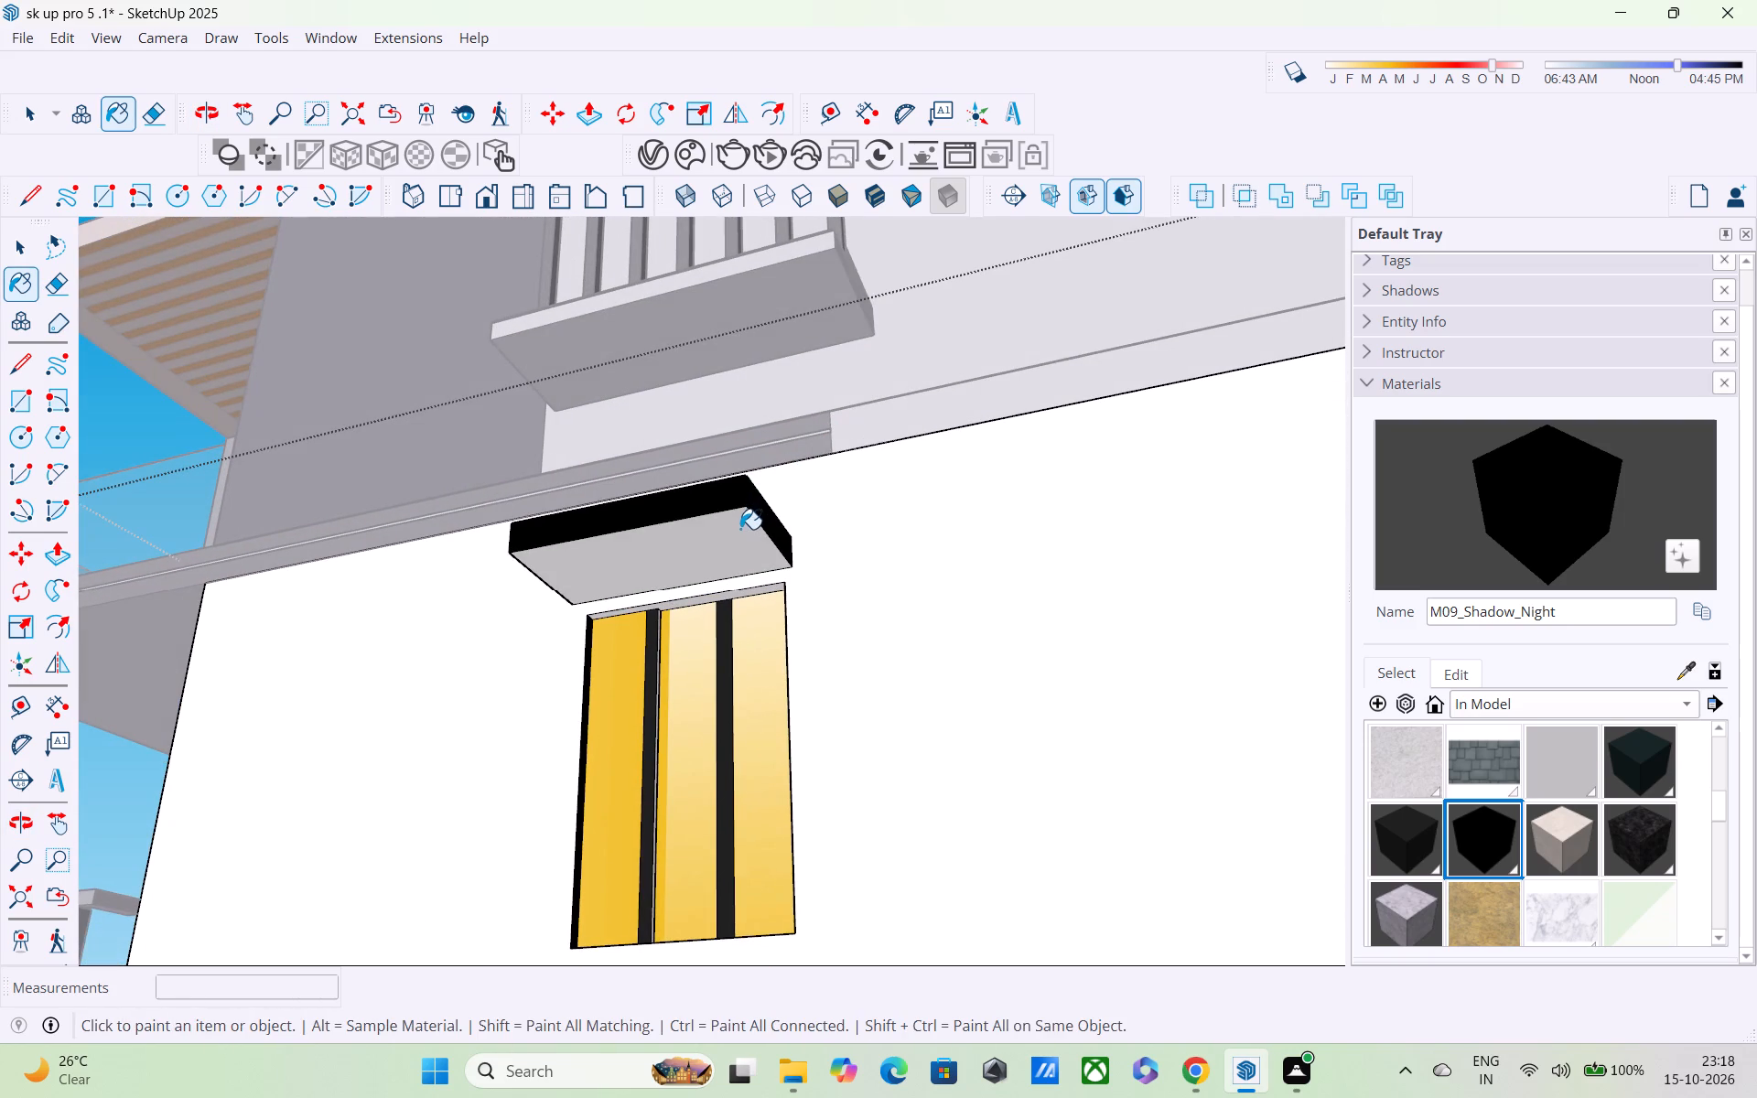
left_click(722, 541)
middle_click_drag(763, 557, 1298, 702)
scroll(1299, 703, "down", 6)
middle_click_drag(1020, 671, 1103, 766)
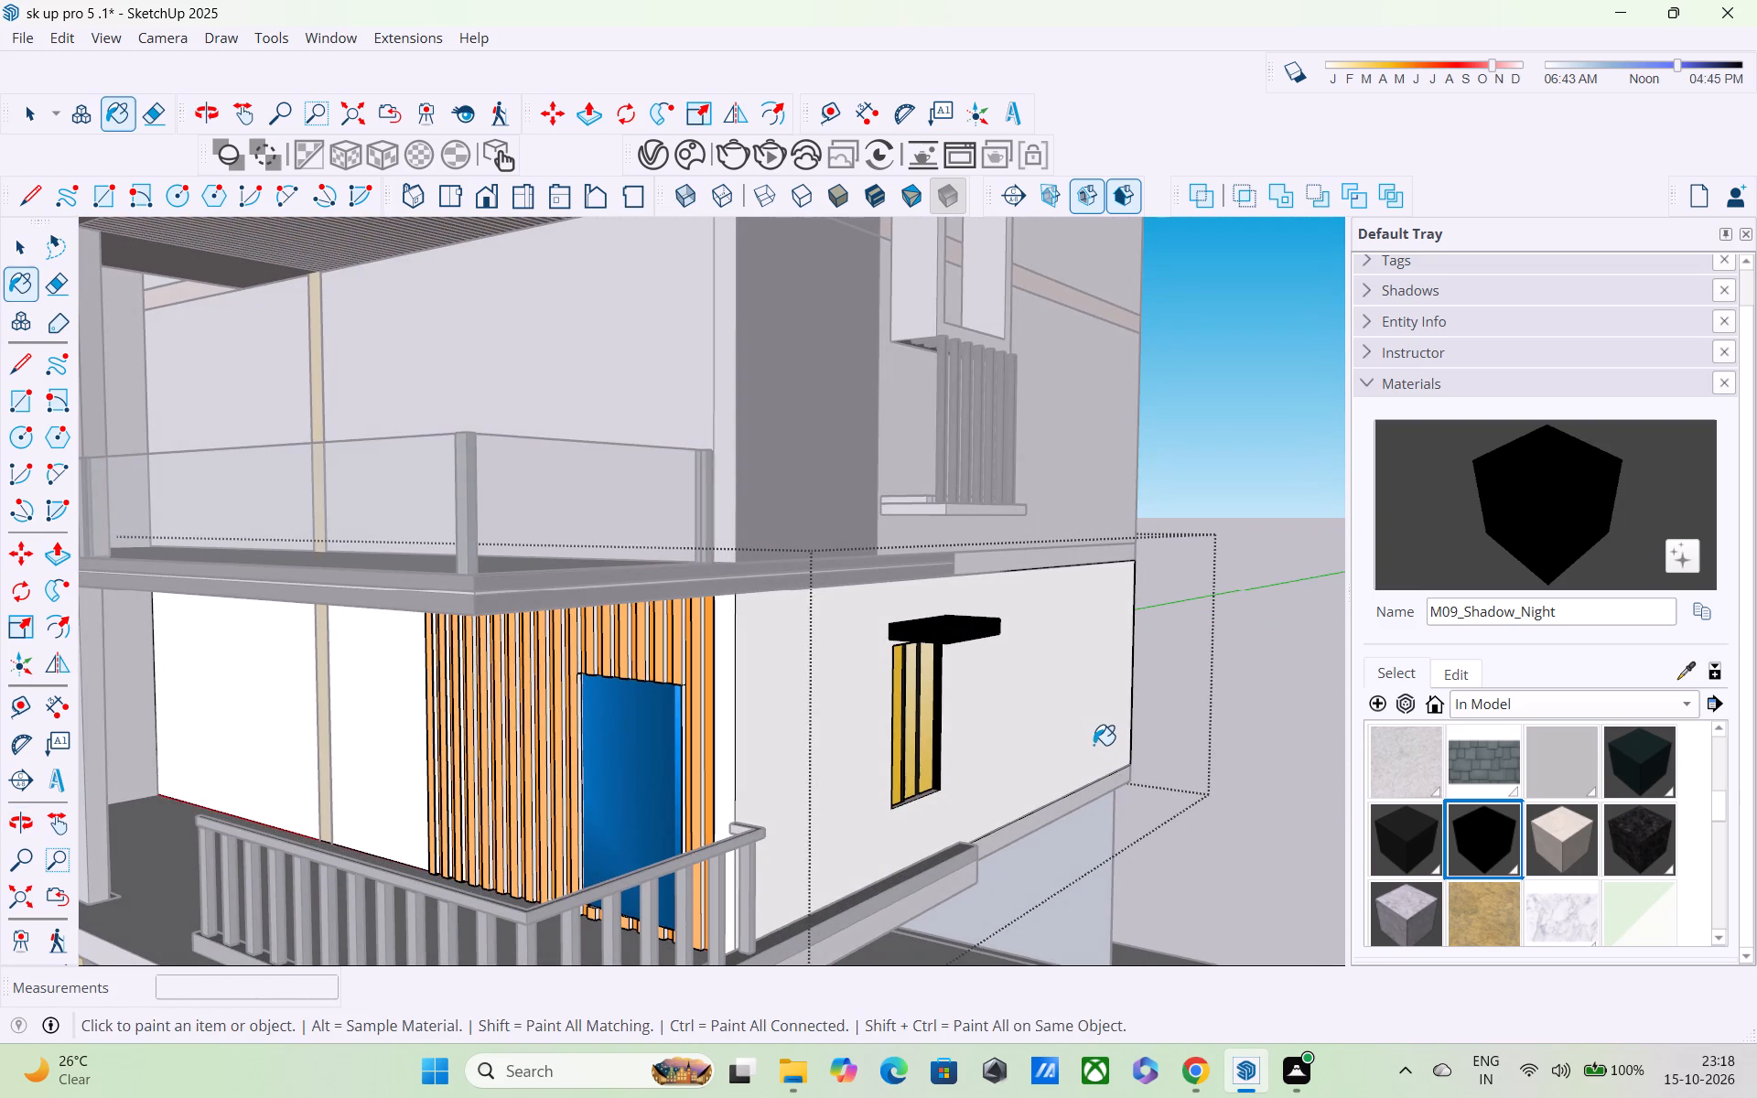
key("space")
scroll(1151, 698, "down", 2)
left_click(1219, 416)
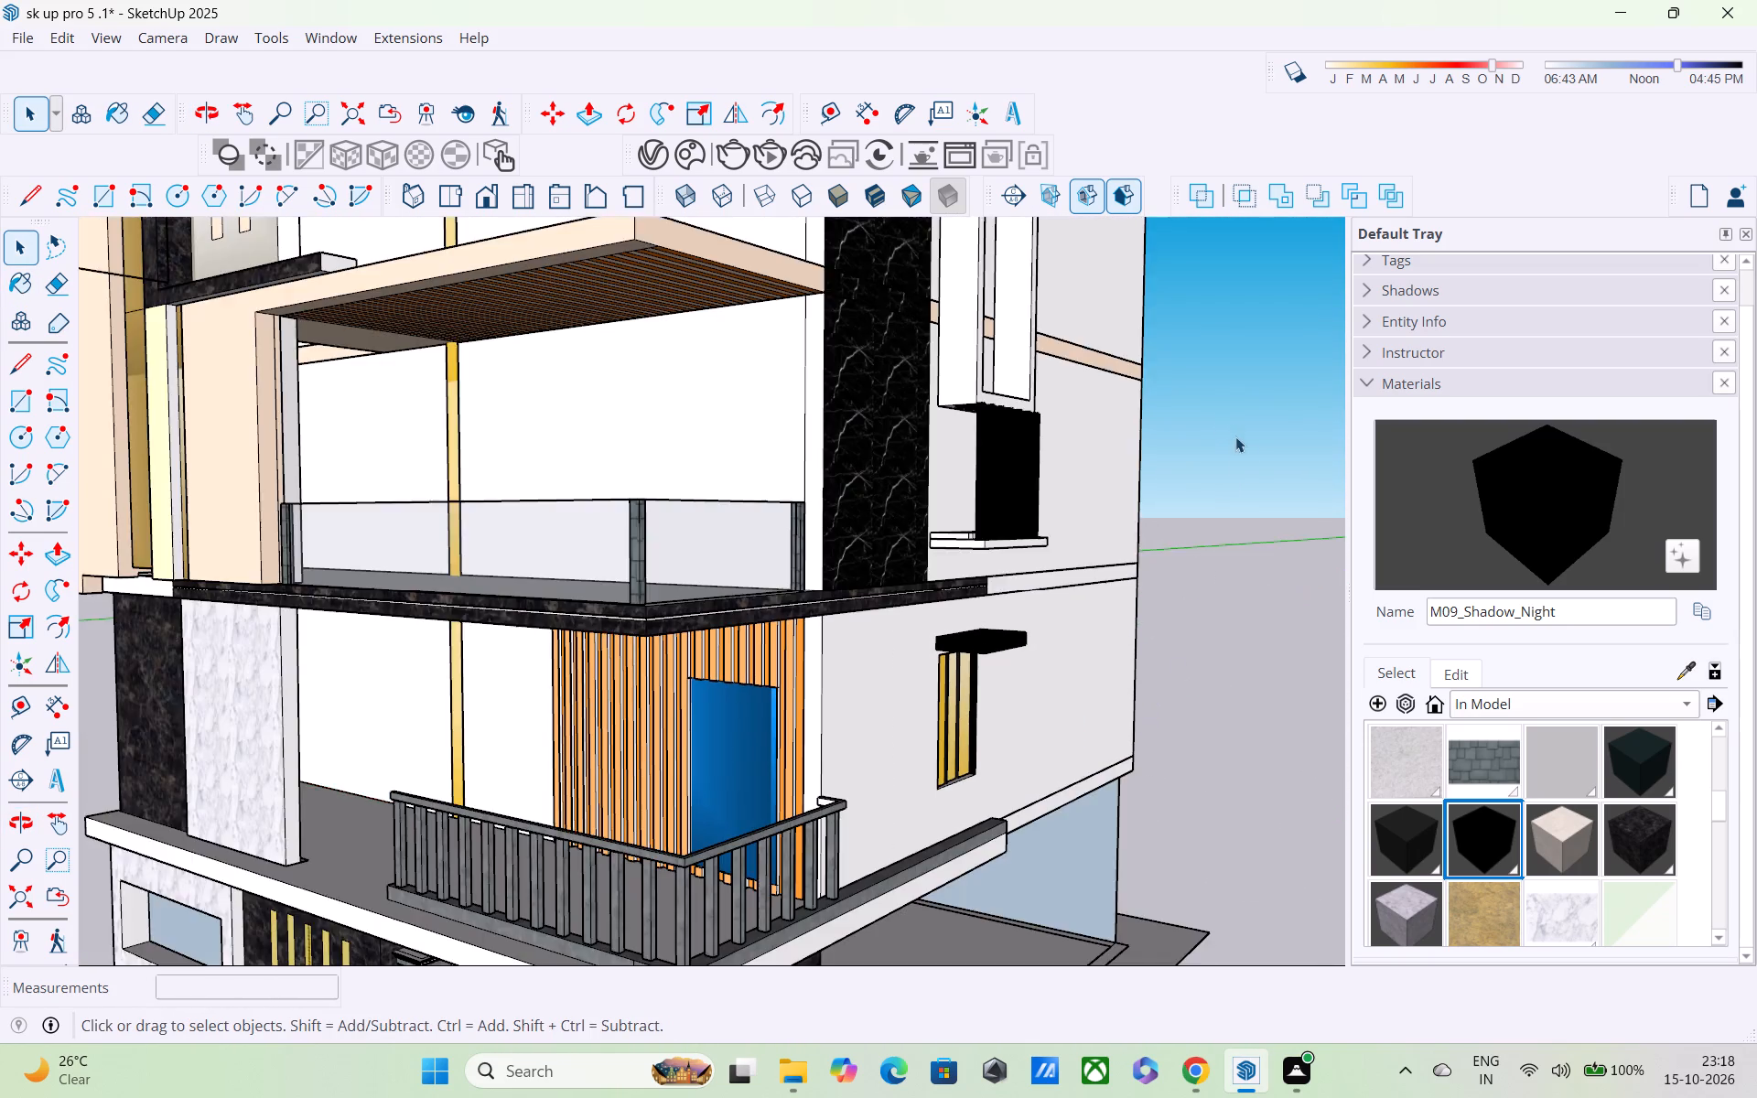
Examine the side elevation around the framed window, black louvres and upper side walls.
middle_click_drag(1235, 464, 902, 501)
scroll(969, 573, "down", 3)
middle_click_drag(1046, 600, 900, 588)
scroll(900, 588, "up", 1)
scroll(916, 595, "down", 6)
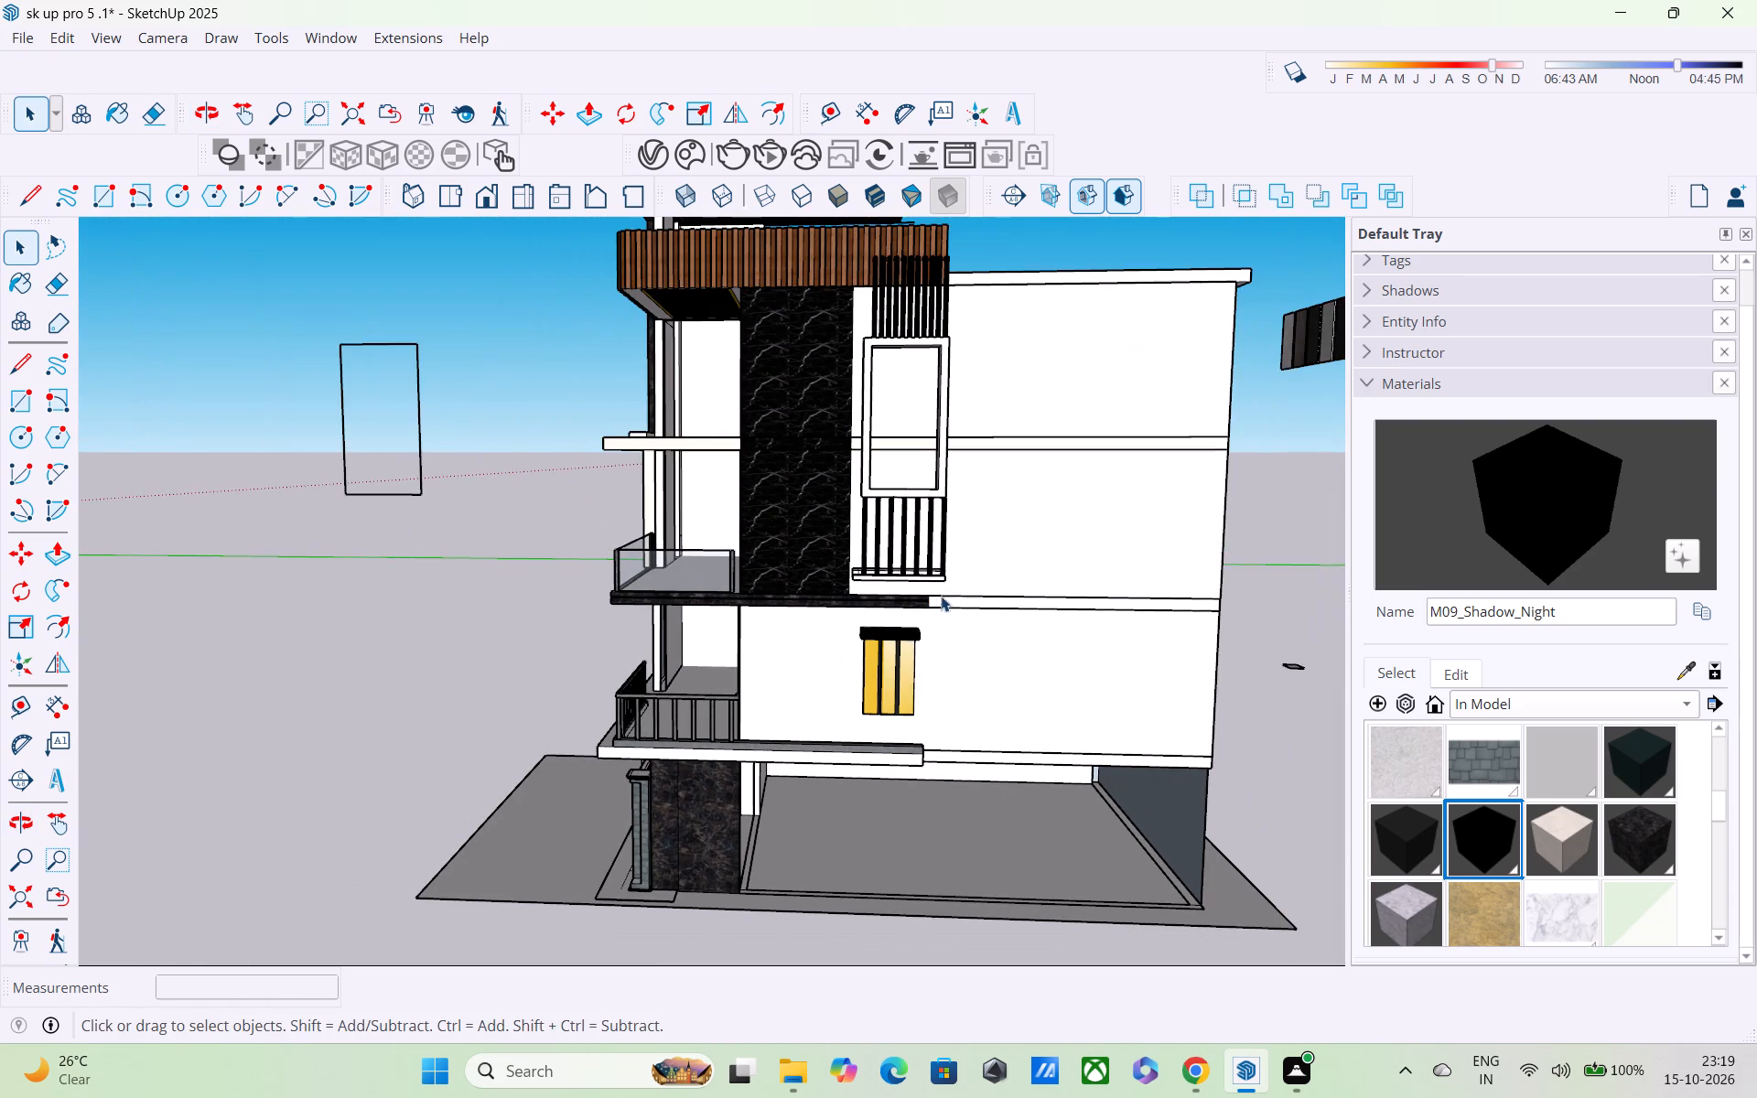
middle_click_drag(952, 544, 950, 559)
scroll(947, 544, "down", 2)
middle_click_drag(935, 526, 1009, 574)
scroll(964, 536, "up", 4)
middle_click_drag(927, 517, 730, 544)
scroll(854, 521, "up", 3)
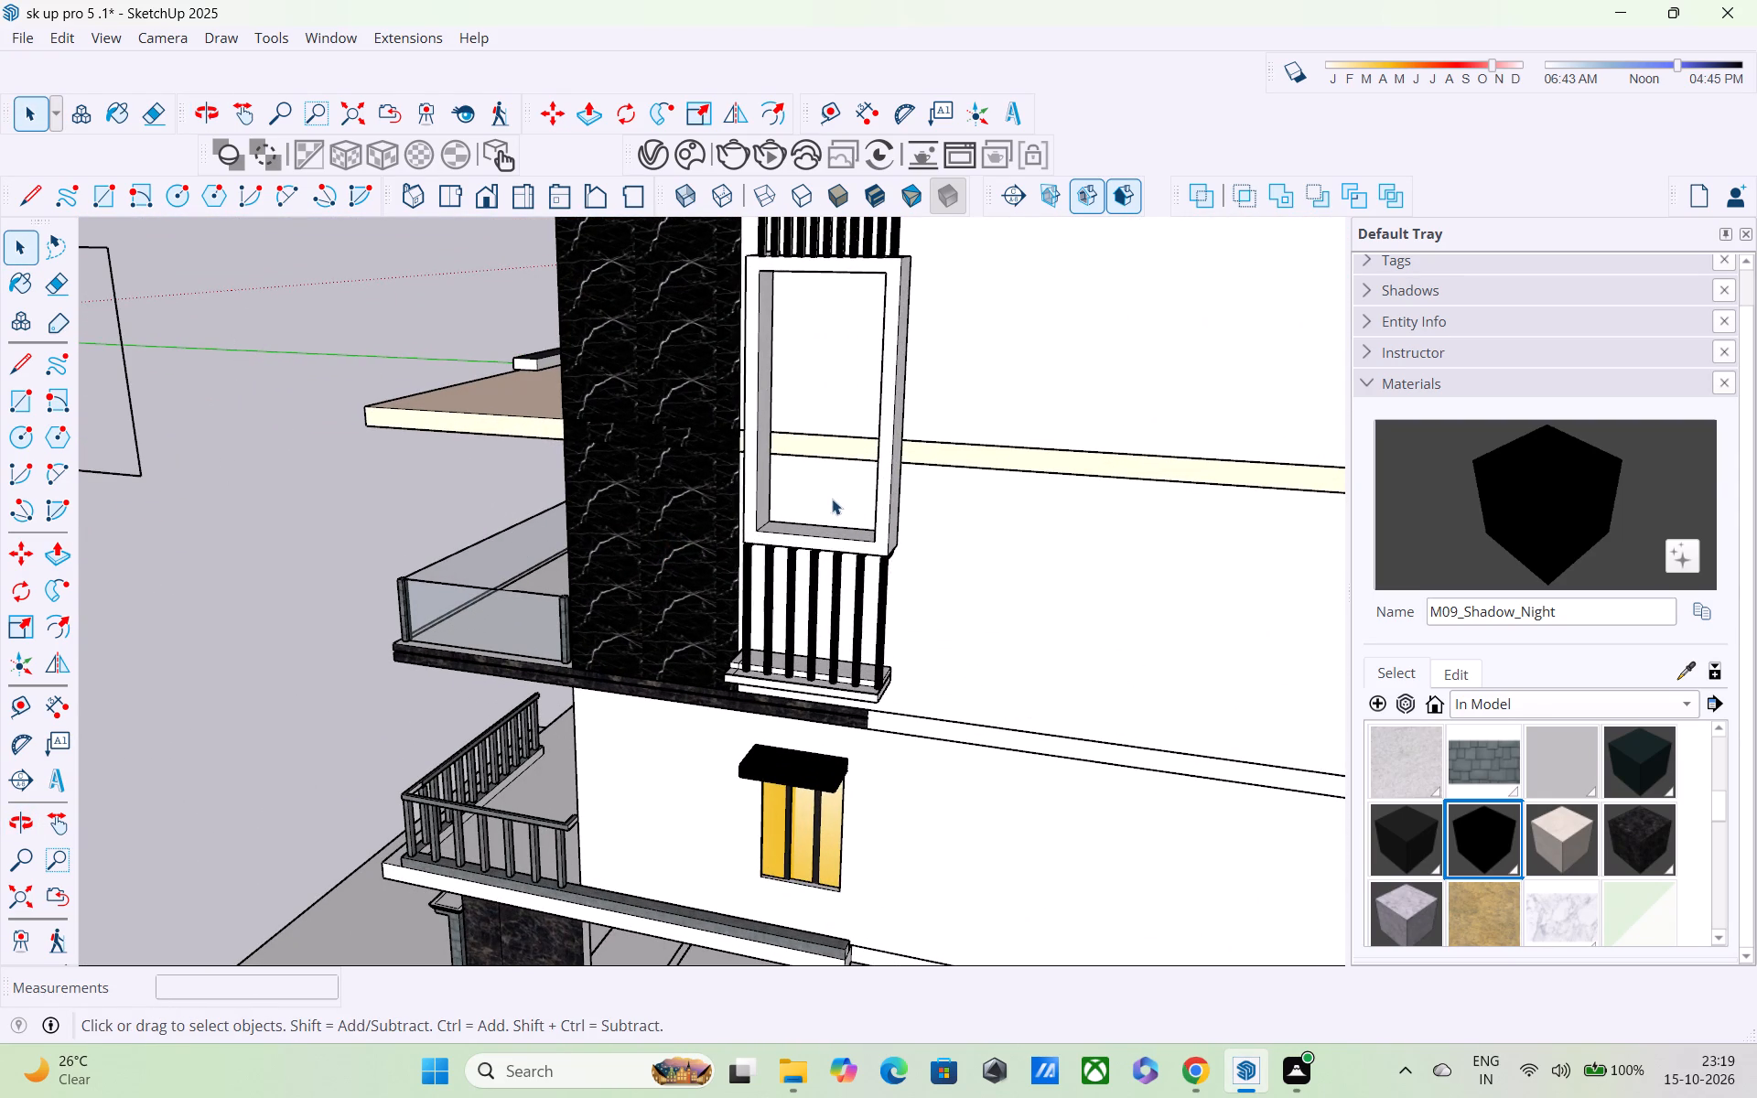
scroll(802, 463, "up", 4)
scroll(802, 463, "down", 3)
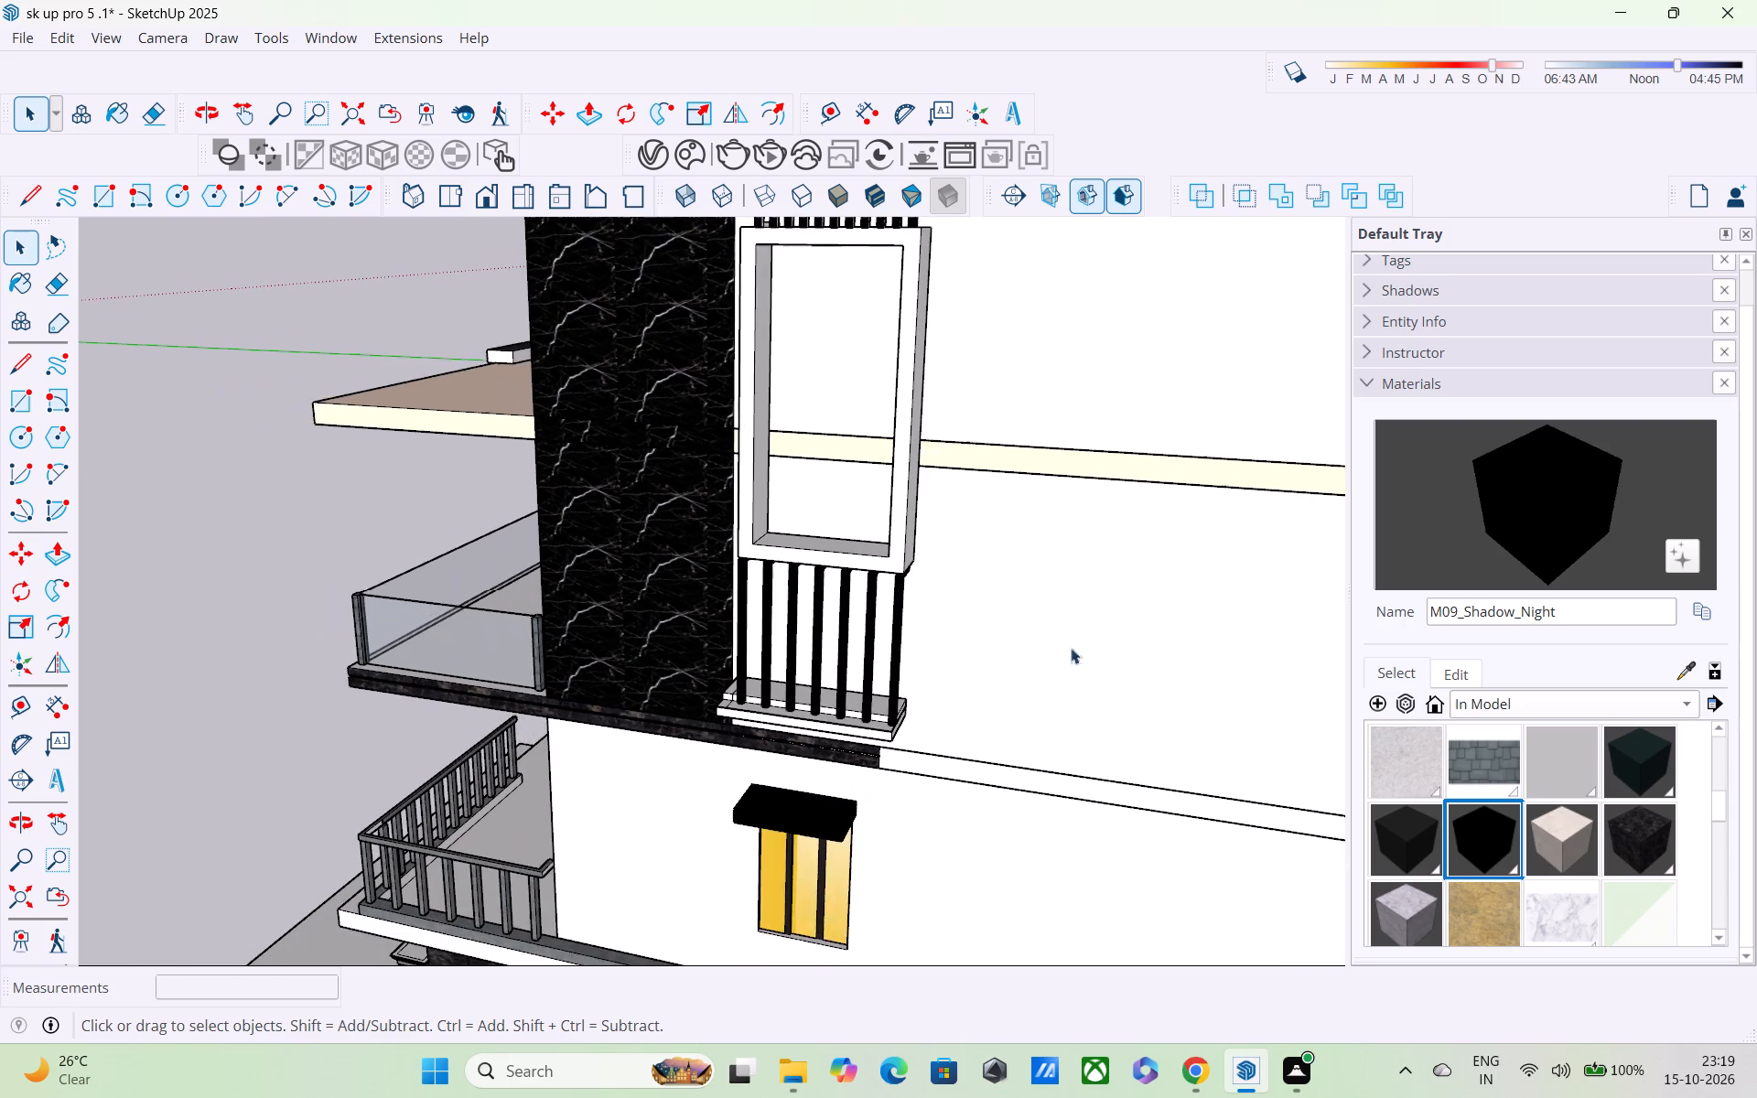
scroll(1137, 673, "up", 1)
Choose the Marble_01_1K material and inspect the building's side, front and opposite walls.
left_click(1564, 832)
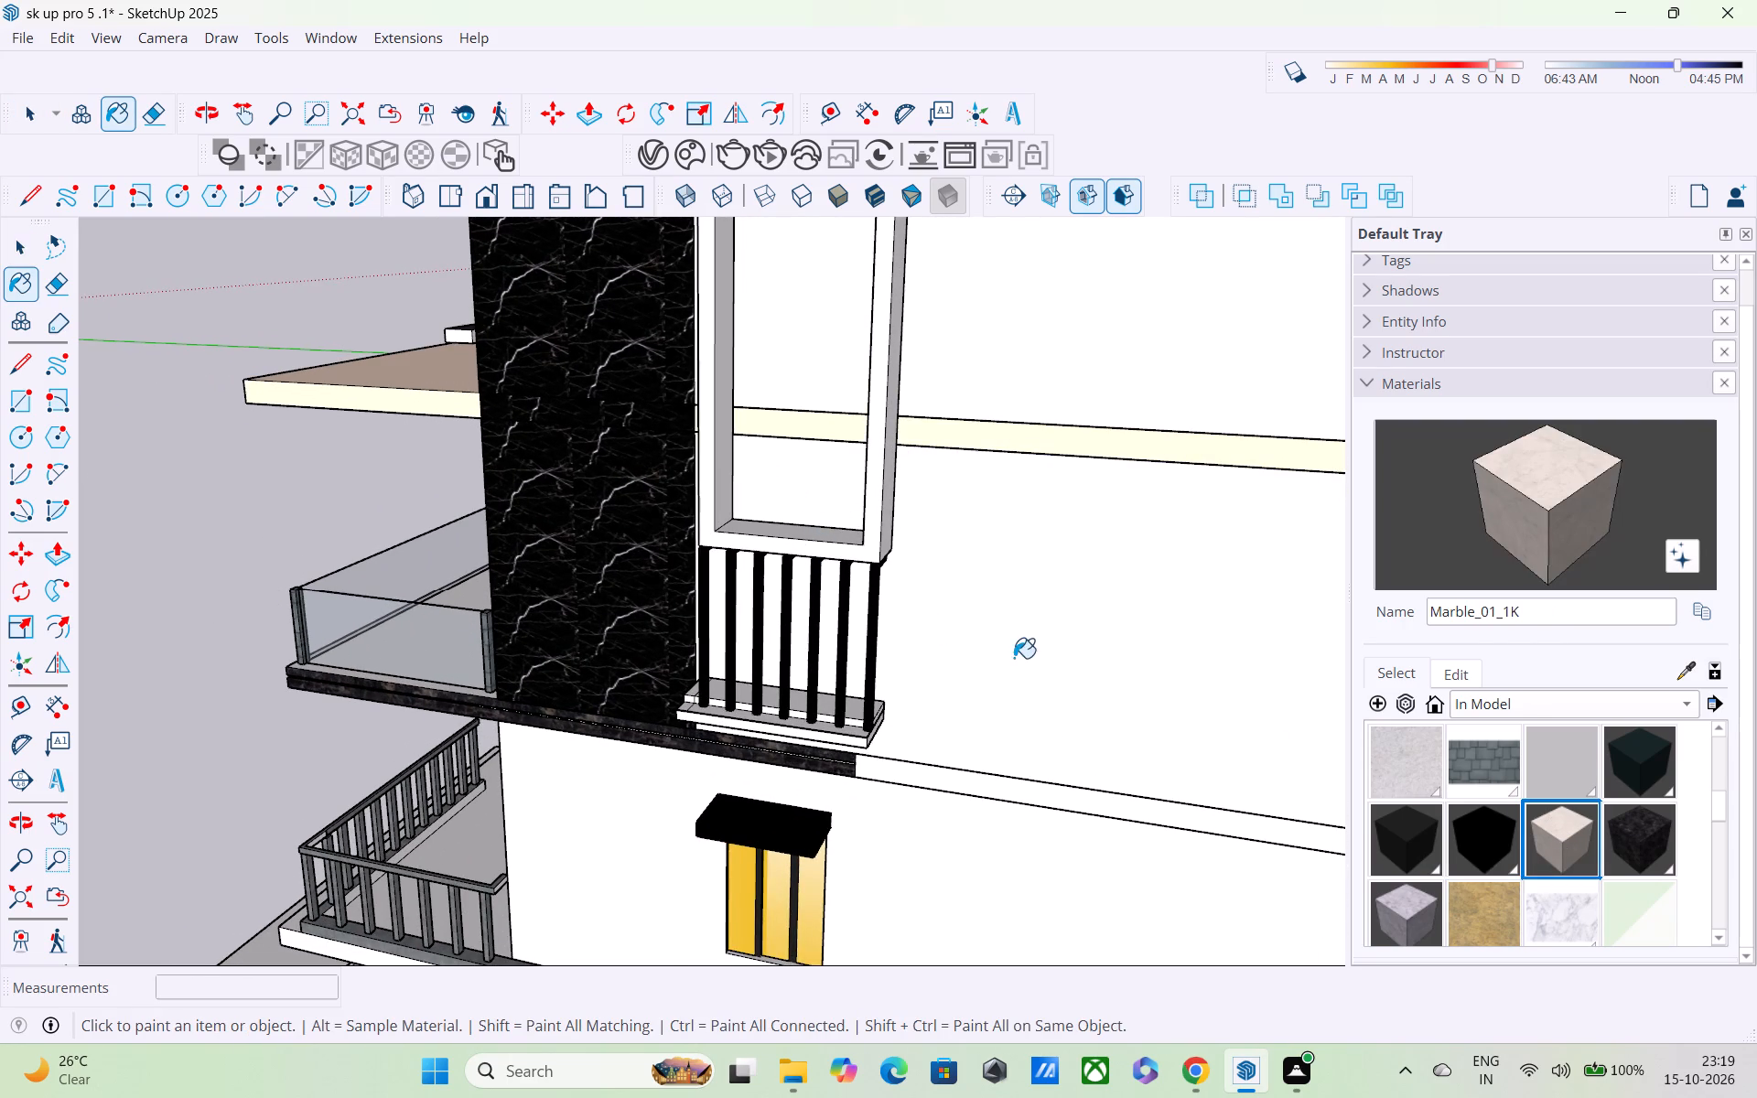
scroll(1009, 638, "down", 5)
middle_click_drag(706, 658, 888, 705)
scroll(743, 600, "down", 3)
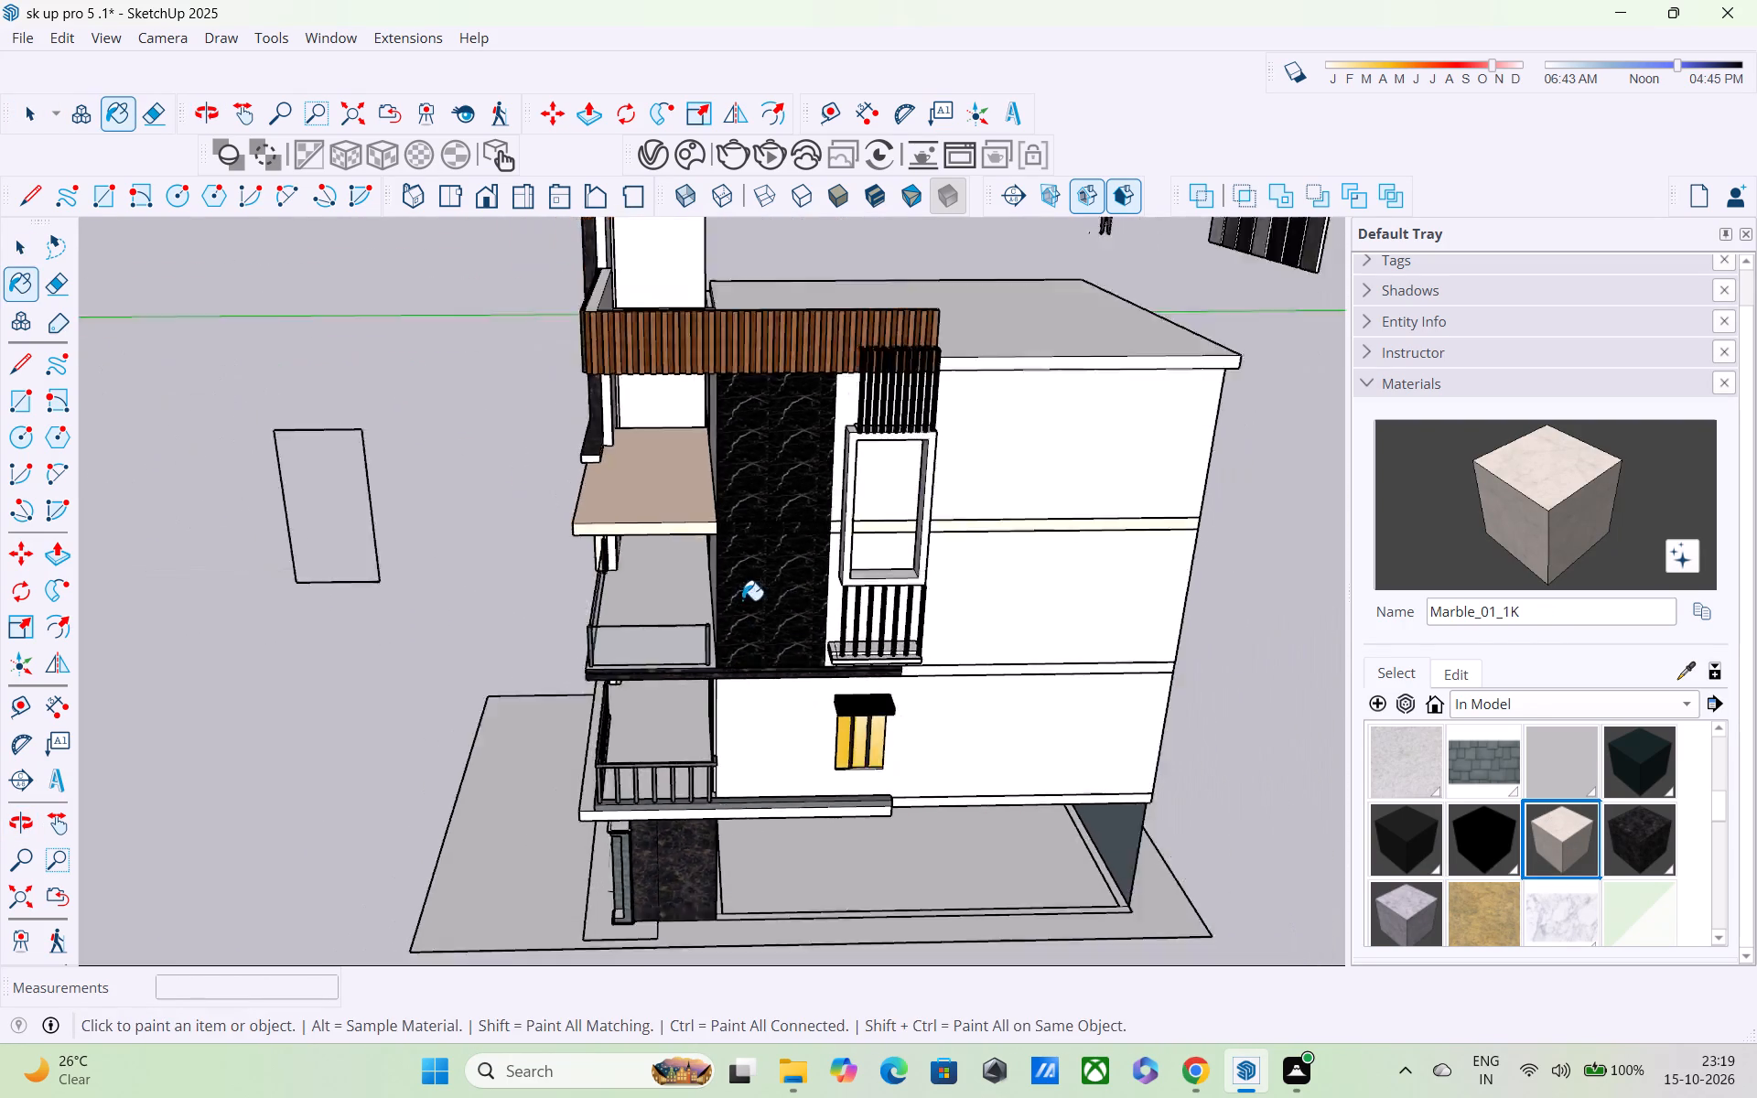
scroll(742, 600, "down", 3)
scroll(596, 573, "up", 1)
middle_click_drag(648, 588, 1097, 554)
scroll(1079, 536, "up", 1)
scroll(647, 491, "down", 2)
middle_click_drag(646, 490, 1002, 463)
scroll(977, 451, "up", 1)
scroll(567, 454, "down", 4)
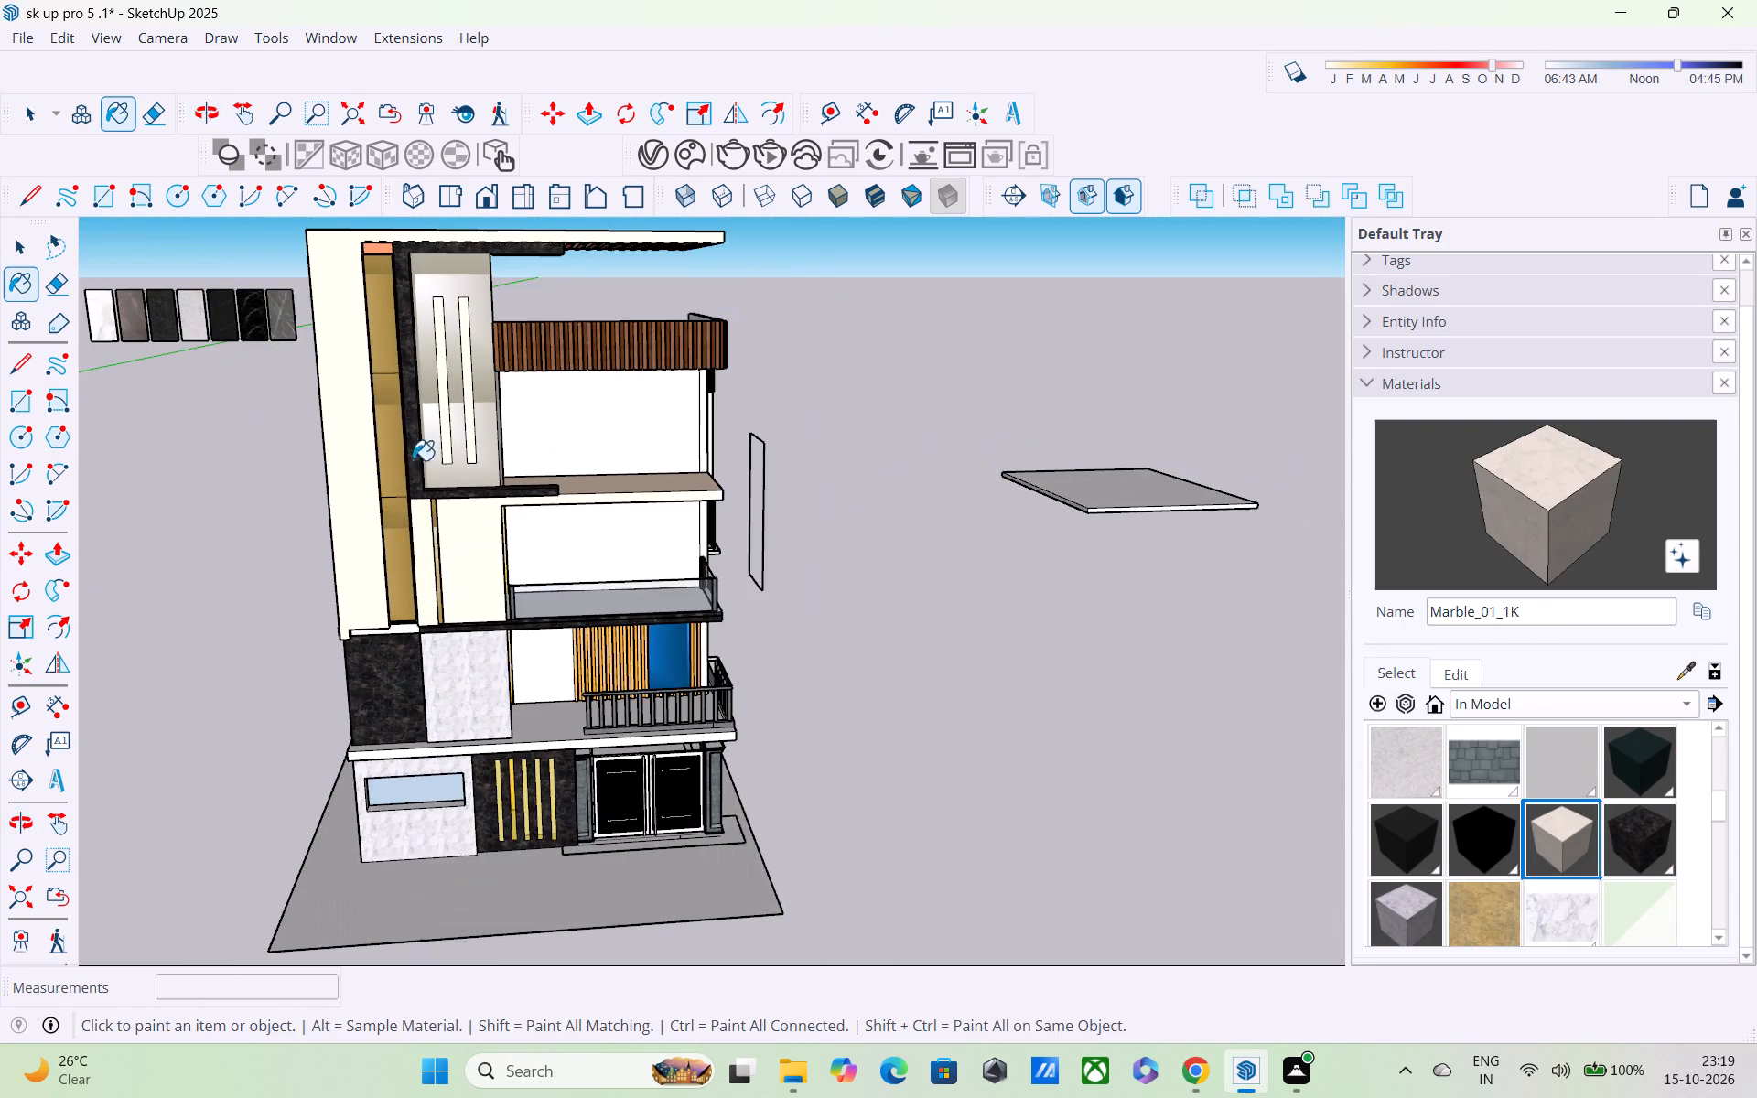
middle_click_drag(326, 464, 580, 469)
scroll(580, 469, "up", 1)
scroll(376, 461, "down", 5)
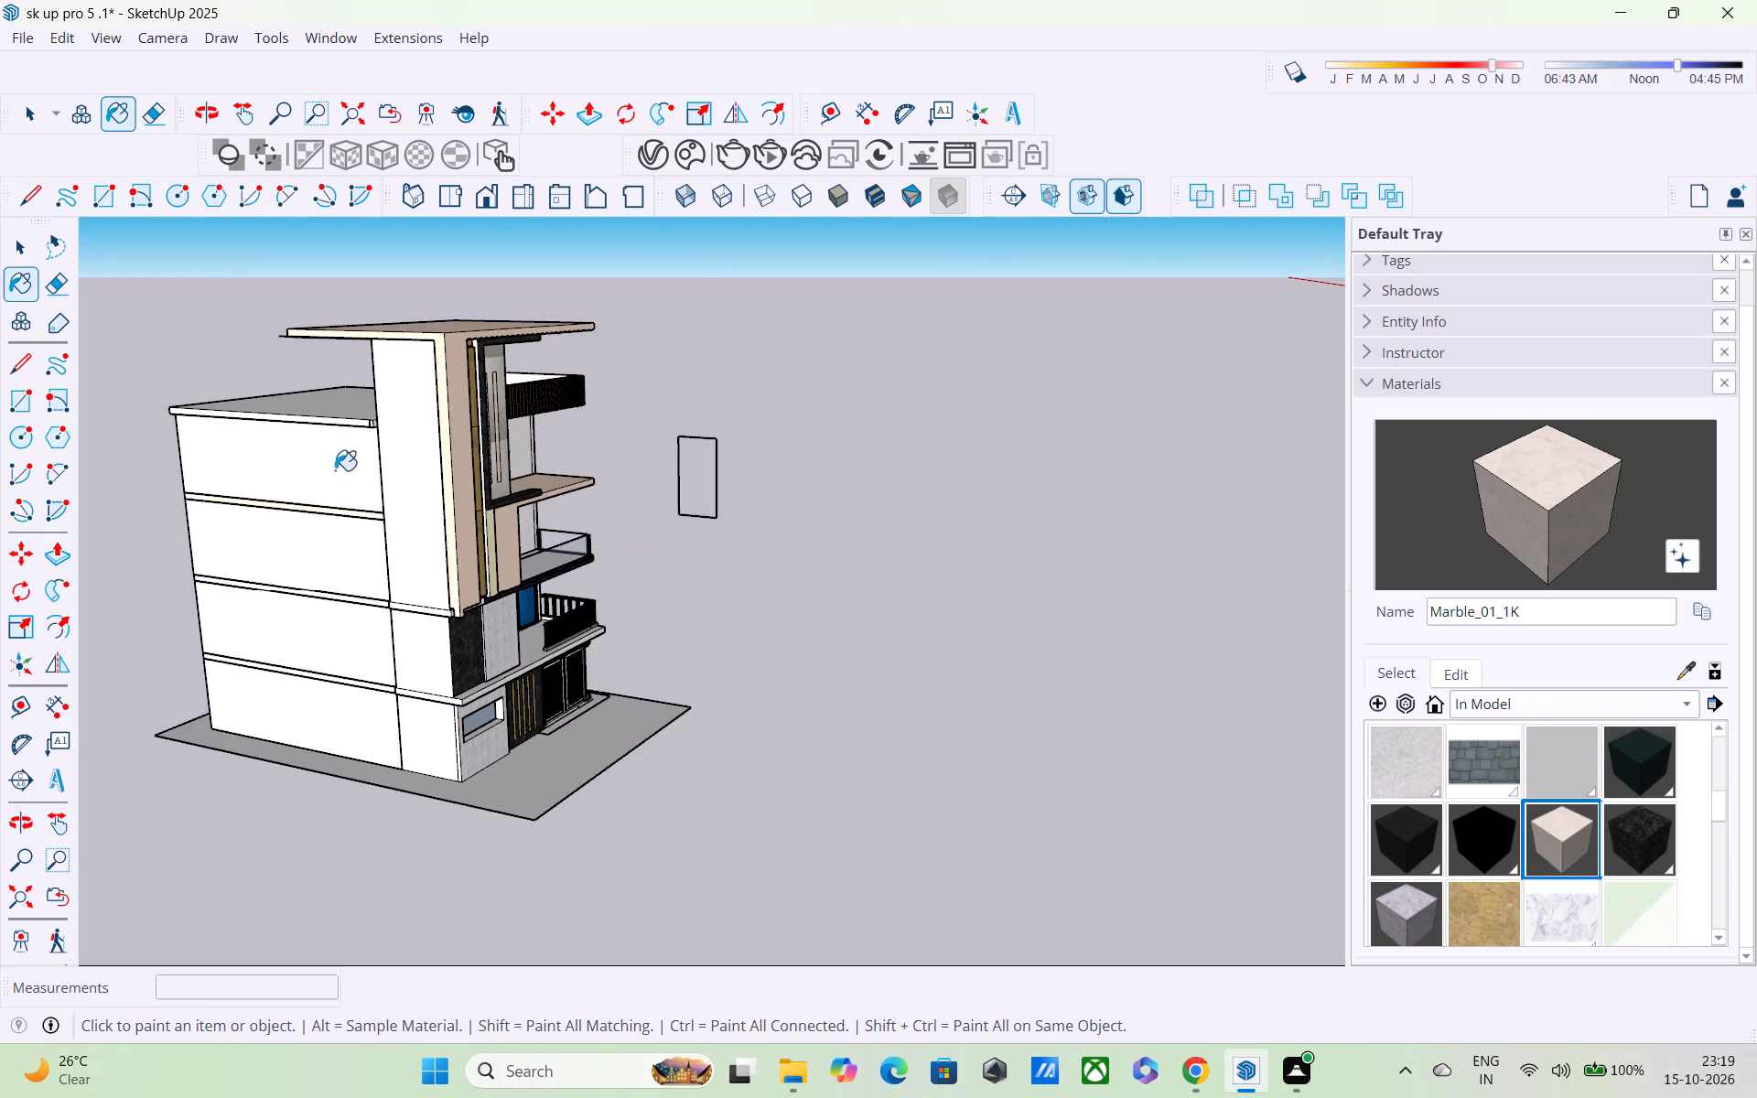
scroll(335, 470, "down", 1)
middle_click_drag(328, 503, 774, 395, "shift")
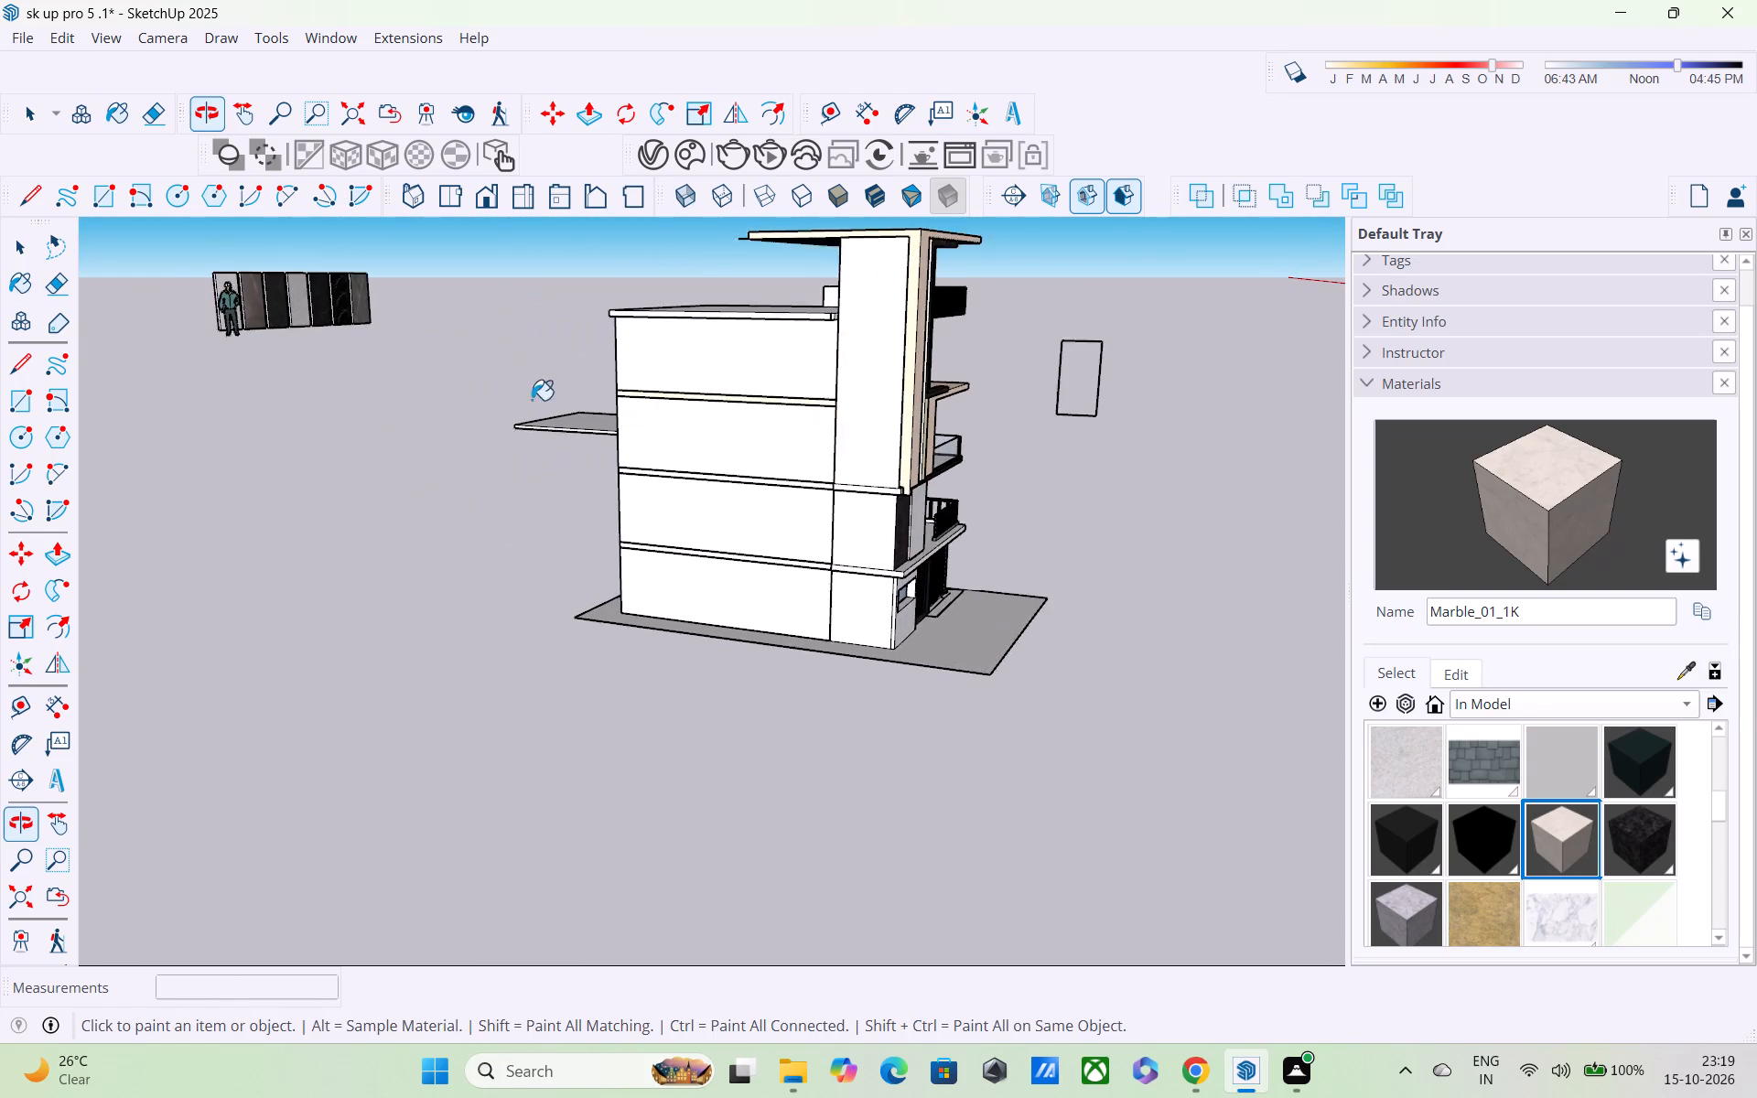
Examine the row of stone and marble sample panels standing beside the building.
scroll(530, 400, "down", 2)
scroll(336, 329, "up", 11)
middle_click_drag(340, 344, 296, 422)
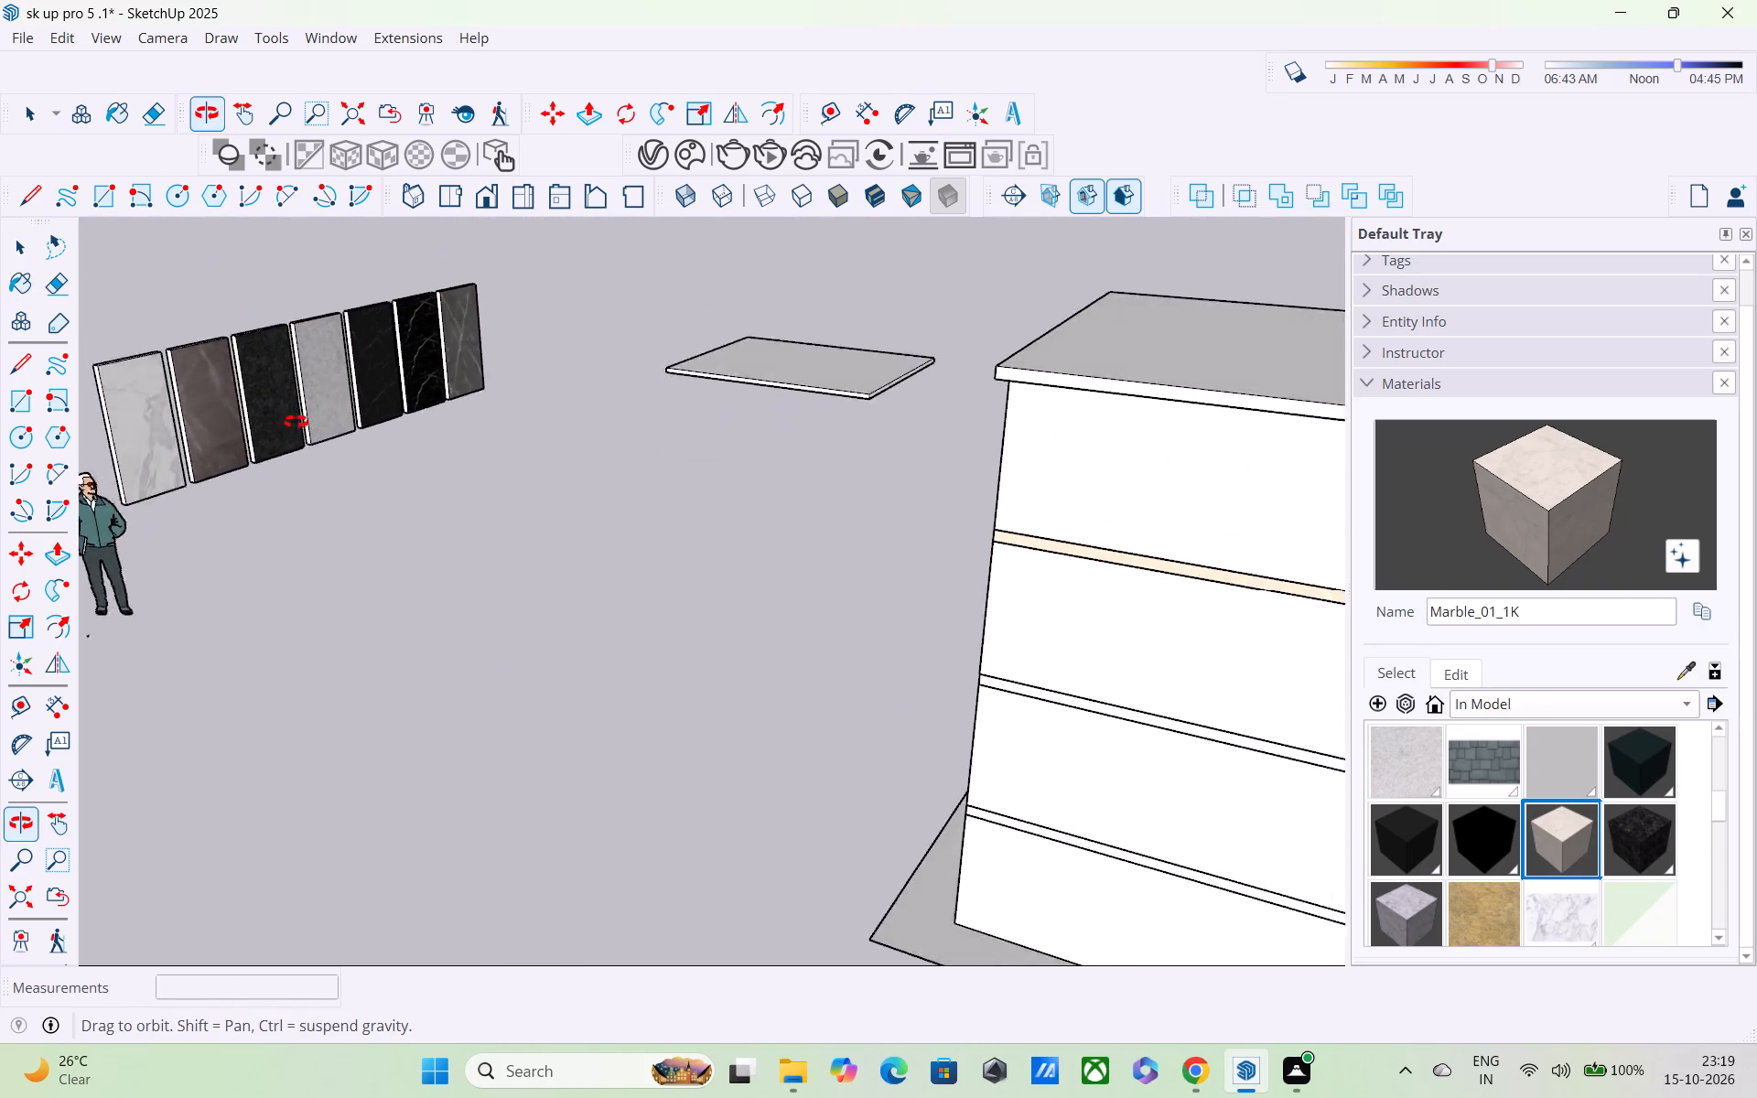
middle_click_drag(296, 422, 196, 435)
scroll(197, 435, "up", 3)
scroll(178, 421, "down", 3)
middle_click_drag(246, 413, 255, 399, "shift")
scroll(264, 382, "up", 4)
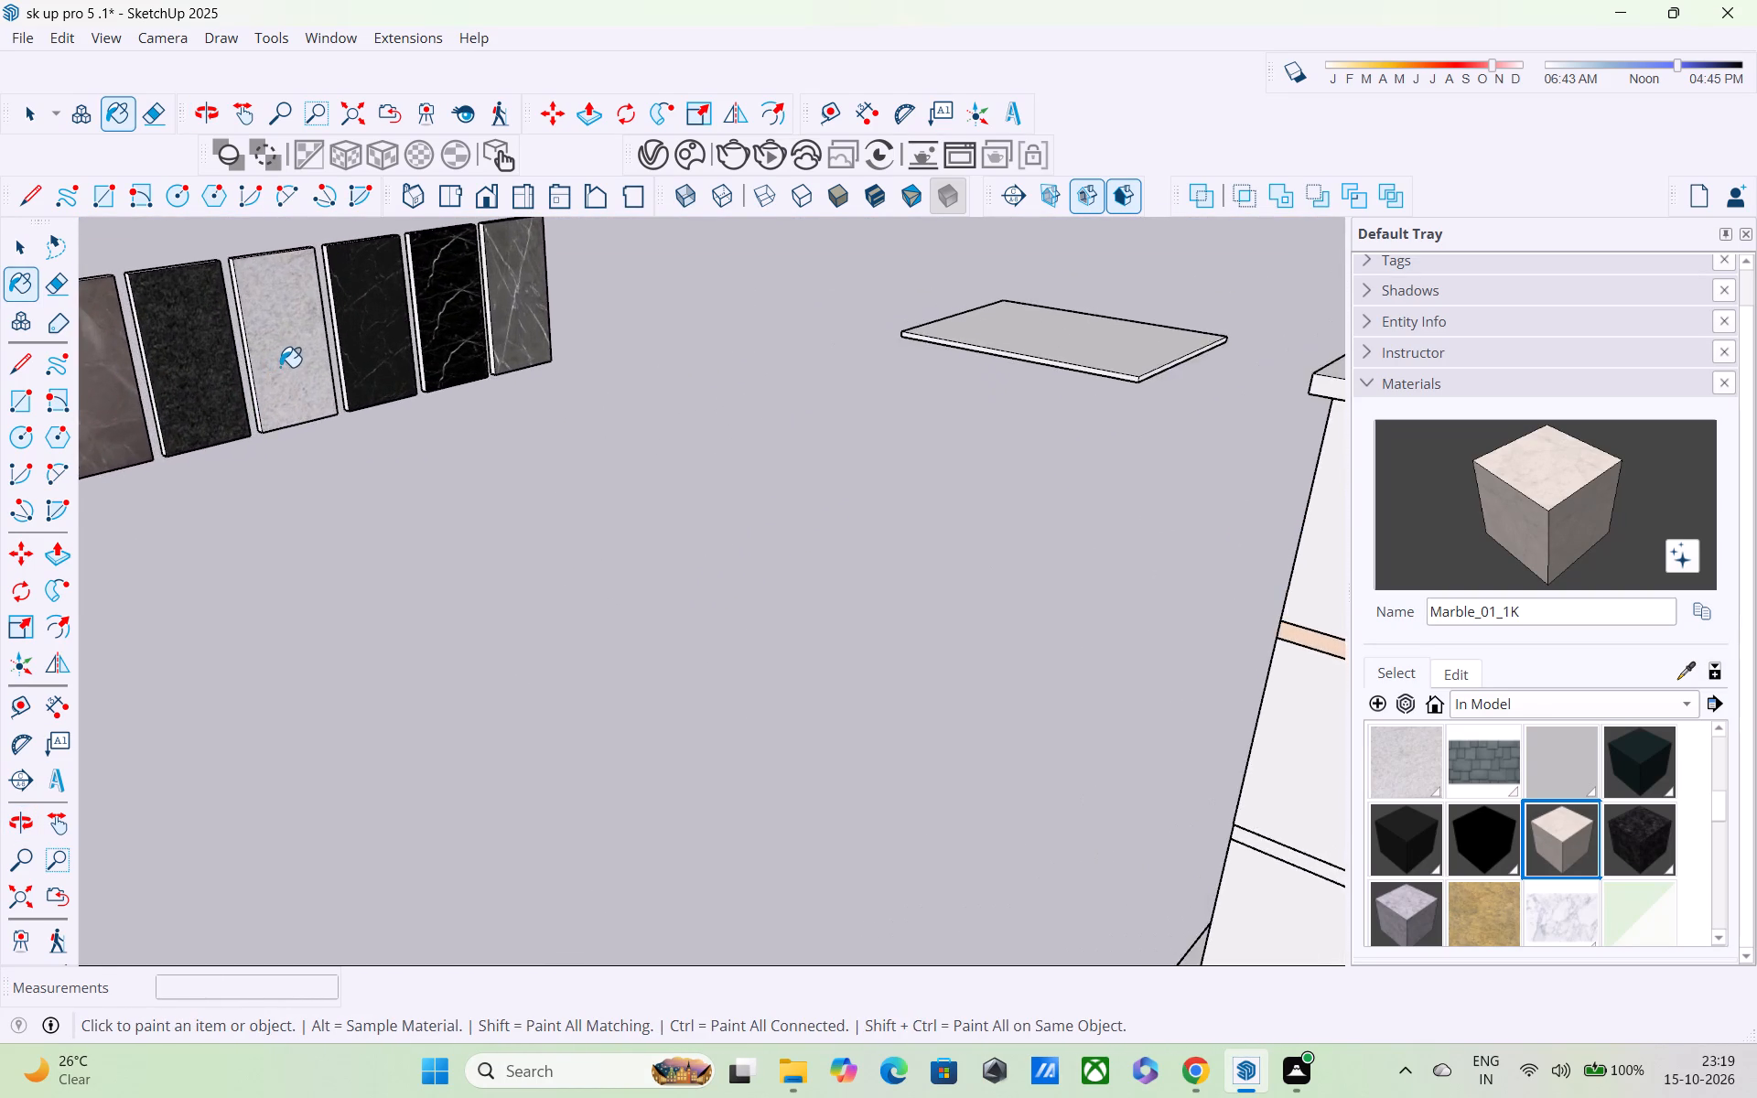
scroll(281, 366, "up", 5)
middle_click_drag(326, 366, 581, 360, "shift")
scroll(579, 358, "down", 5)
scroll(420, 392, "up", 1)
middle_click_drag(544, 361, 400, 372)
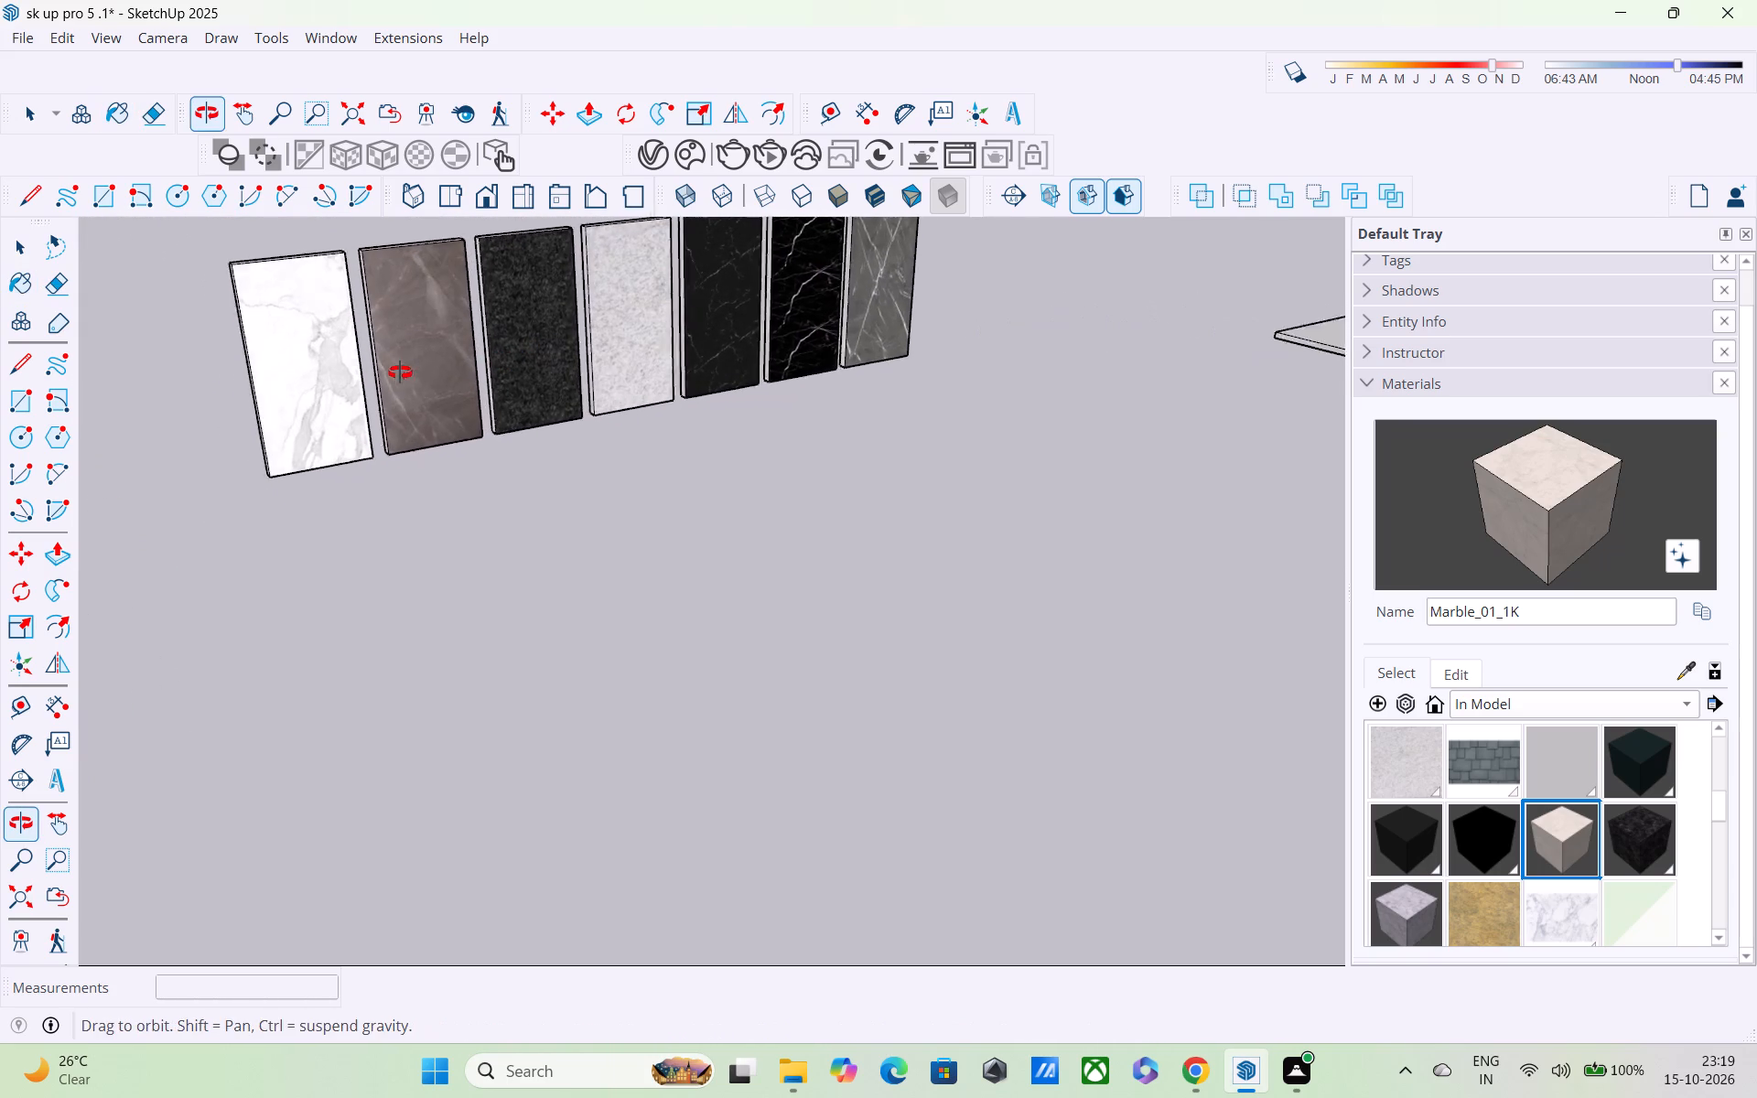
middle_click_drag(400, 372, 399, 372)
left_click(620, 349)
scroll(726, 404, "down", 7)
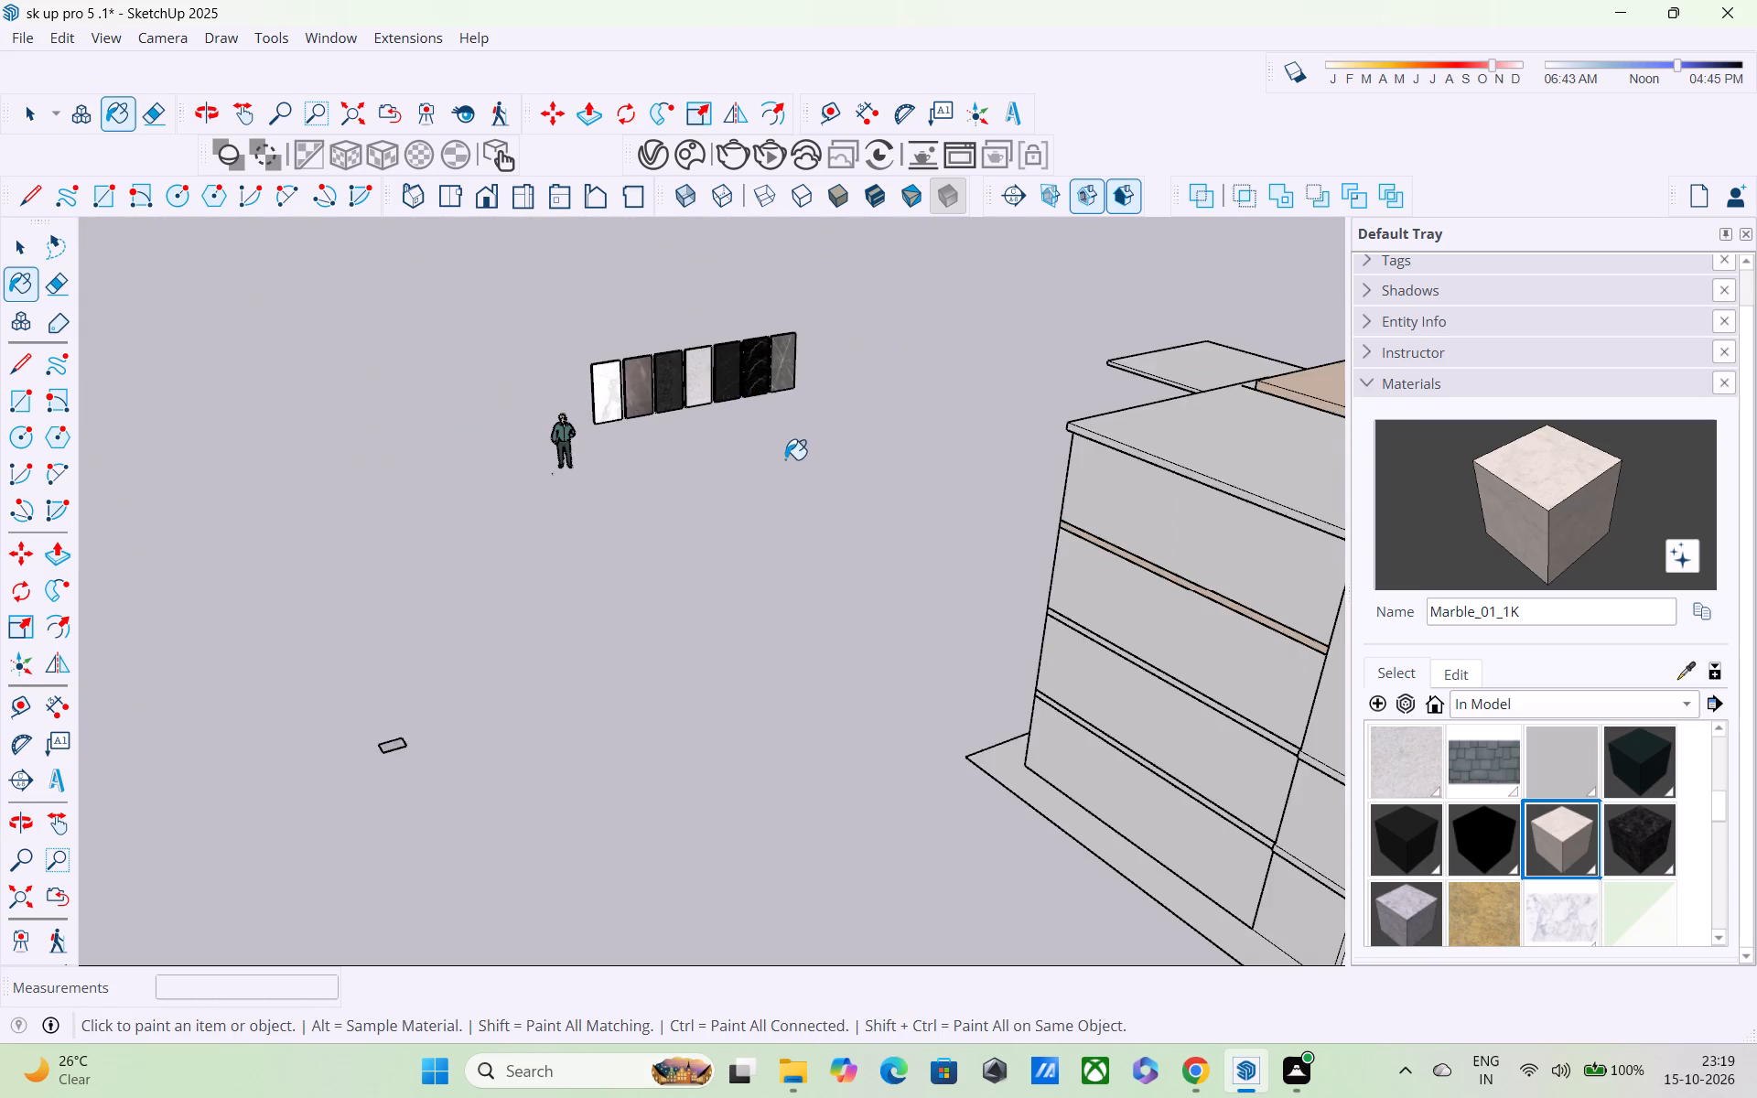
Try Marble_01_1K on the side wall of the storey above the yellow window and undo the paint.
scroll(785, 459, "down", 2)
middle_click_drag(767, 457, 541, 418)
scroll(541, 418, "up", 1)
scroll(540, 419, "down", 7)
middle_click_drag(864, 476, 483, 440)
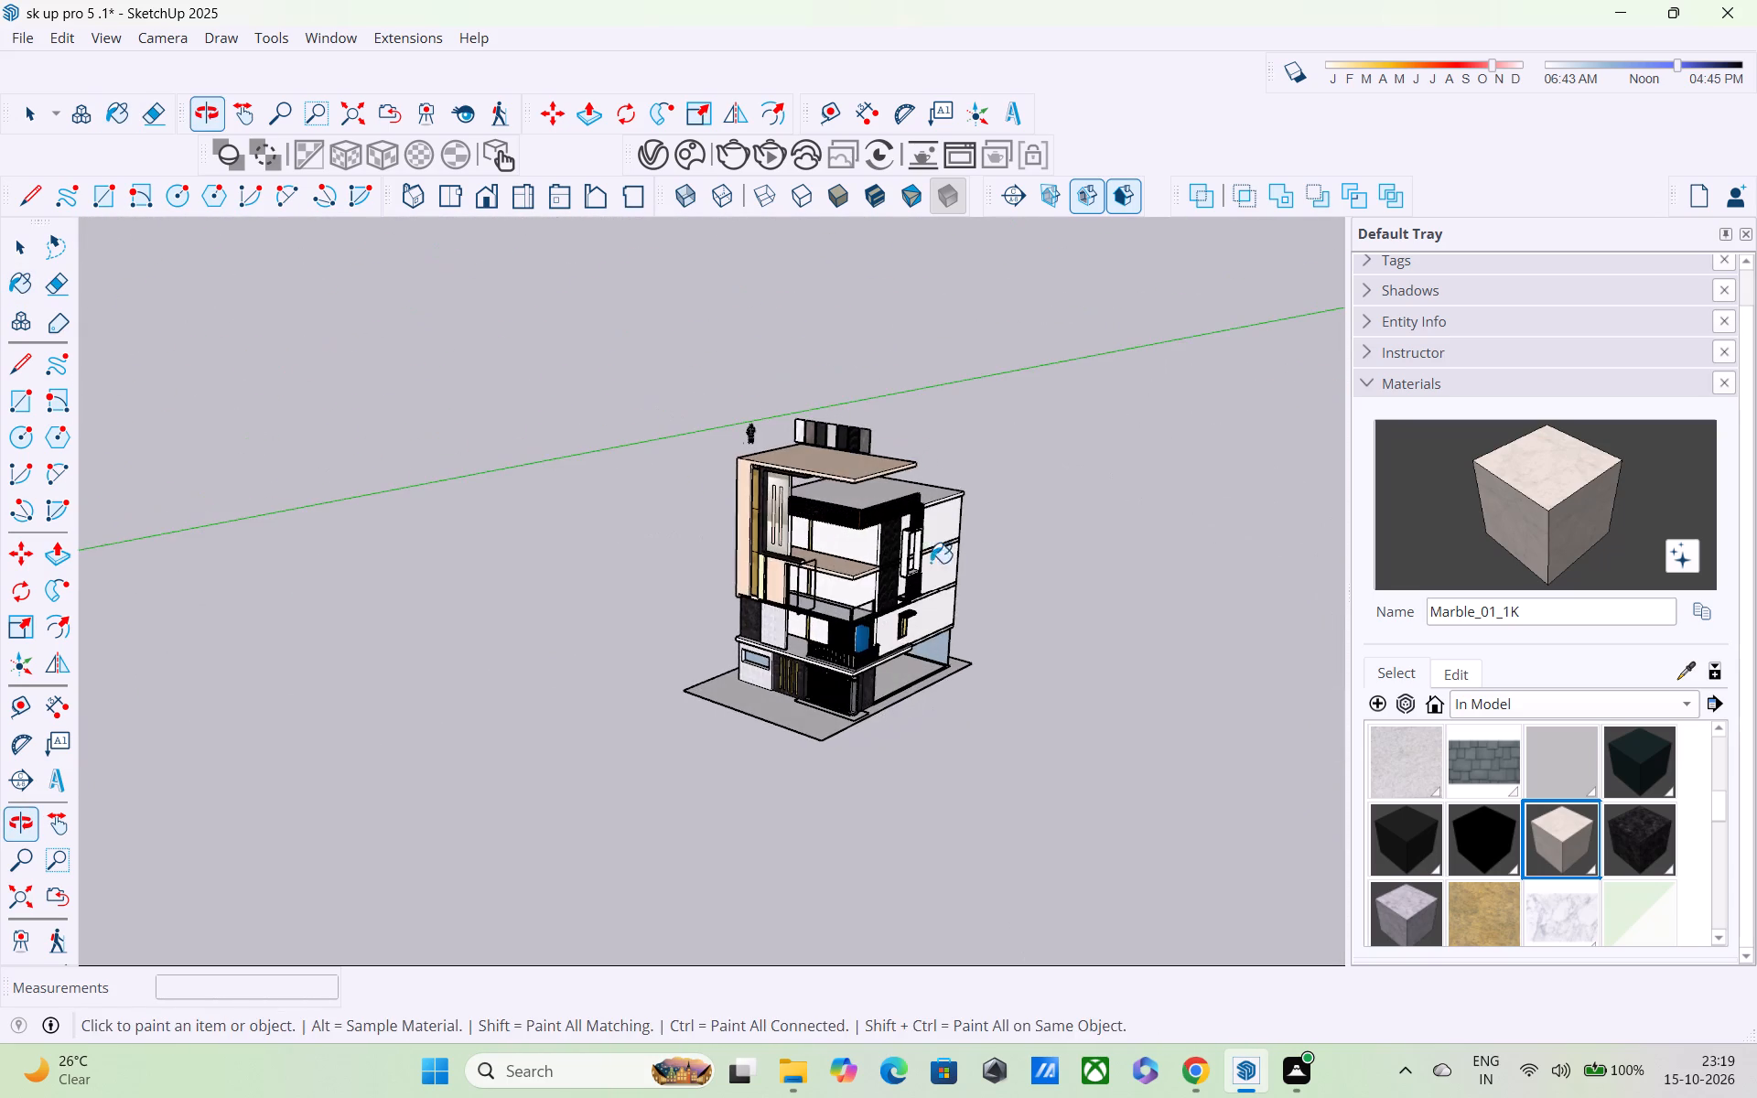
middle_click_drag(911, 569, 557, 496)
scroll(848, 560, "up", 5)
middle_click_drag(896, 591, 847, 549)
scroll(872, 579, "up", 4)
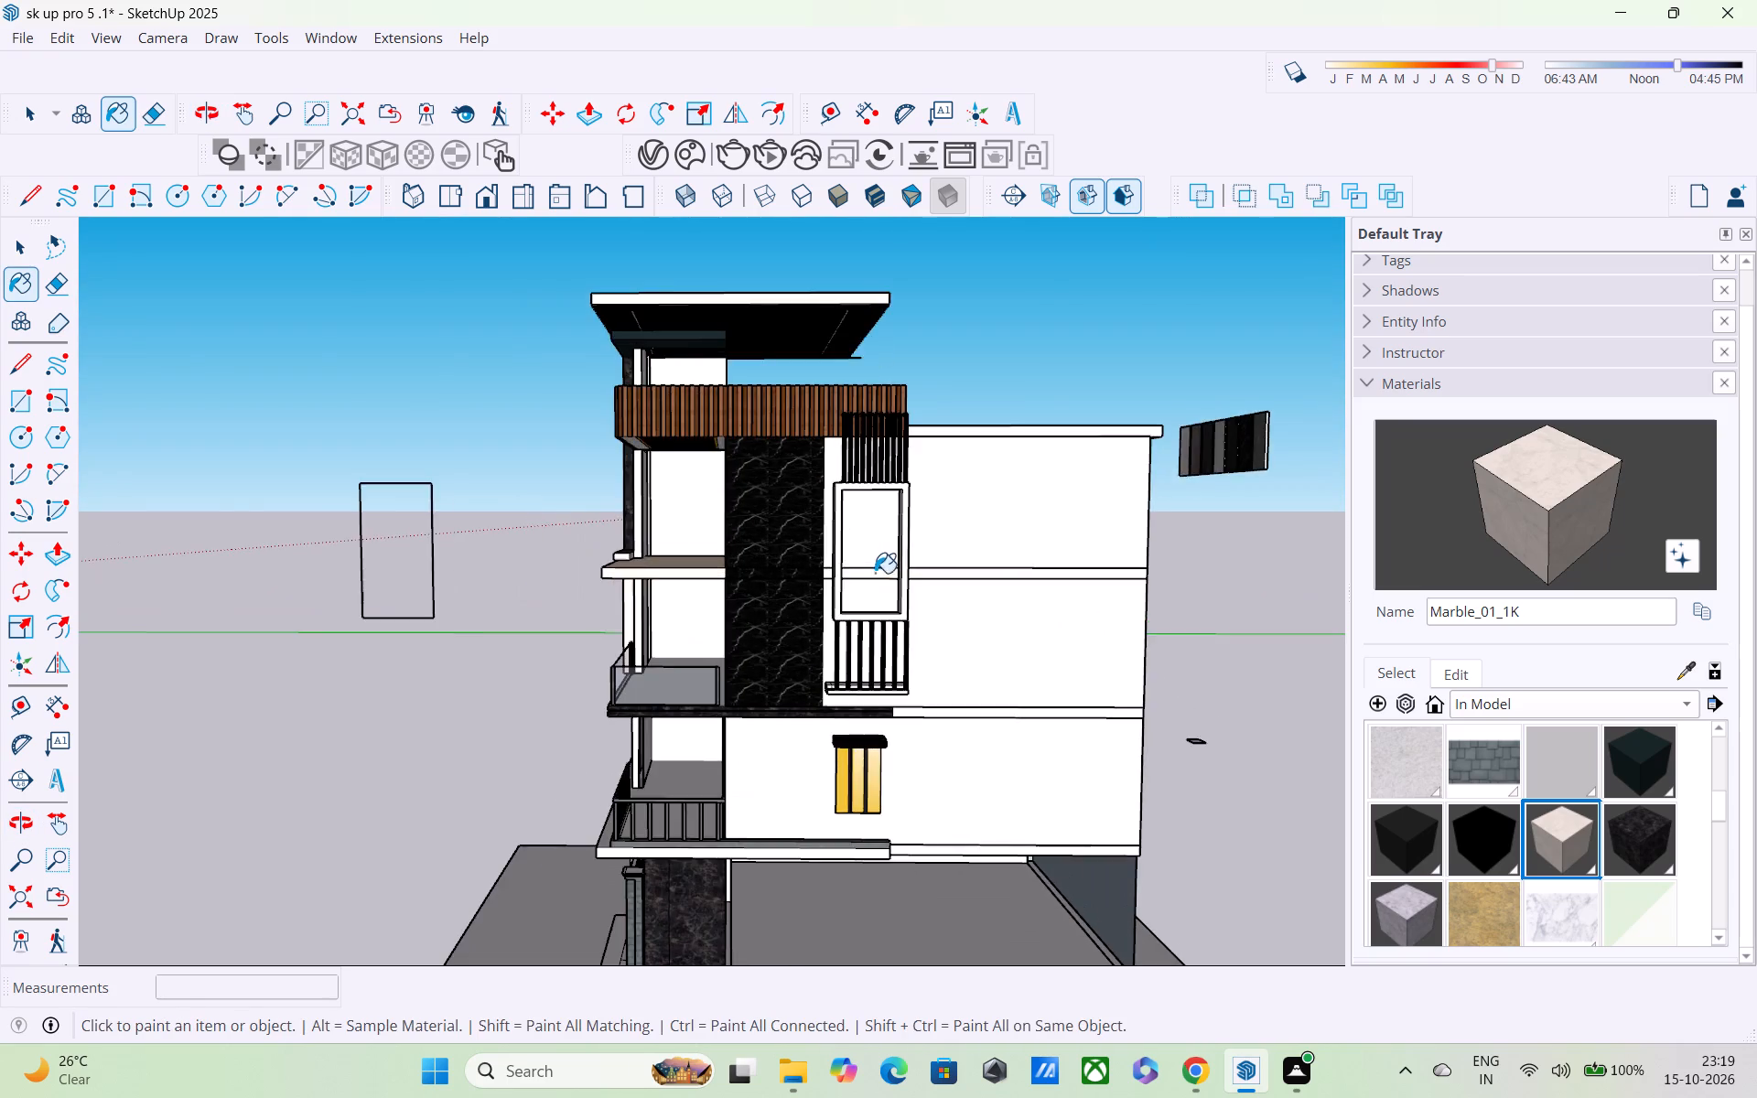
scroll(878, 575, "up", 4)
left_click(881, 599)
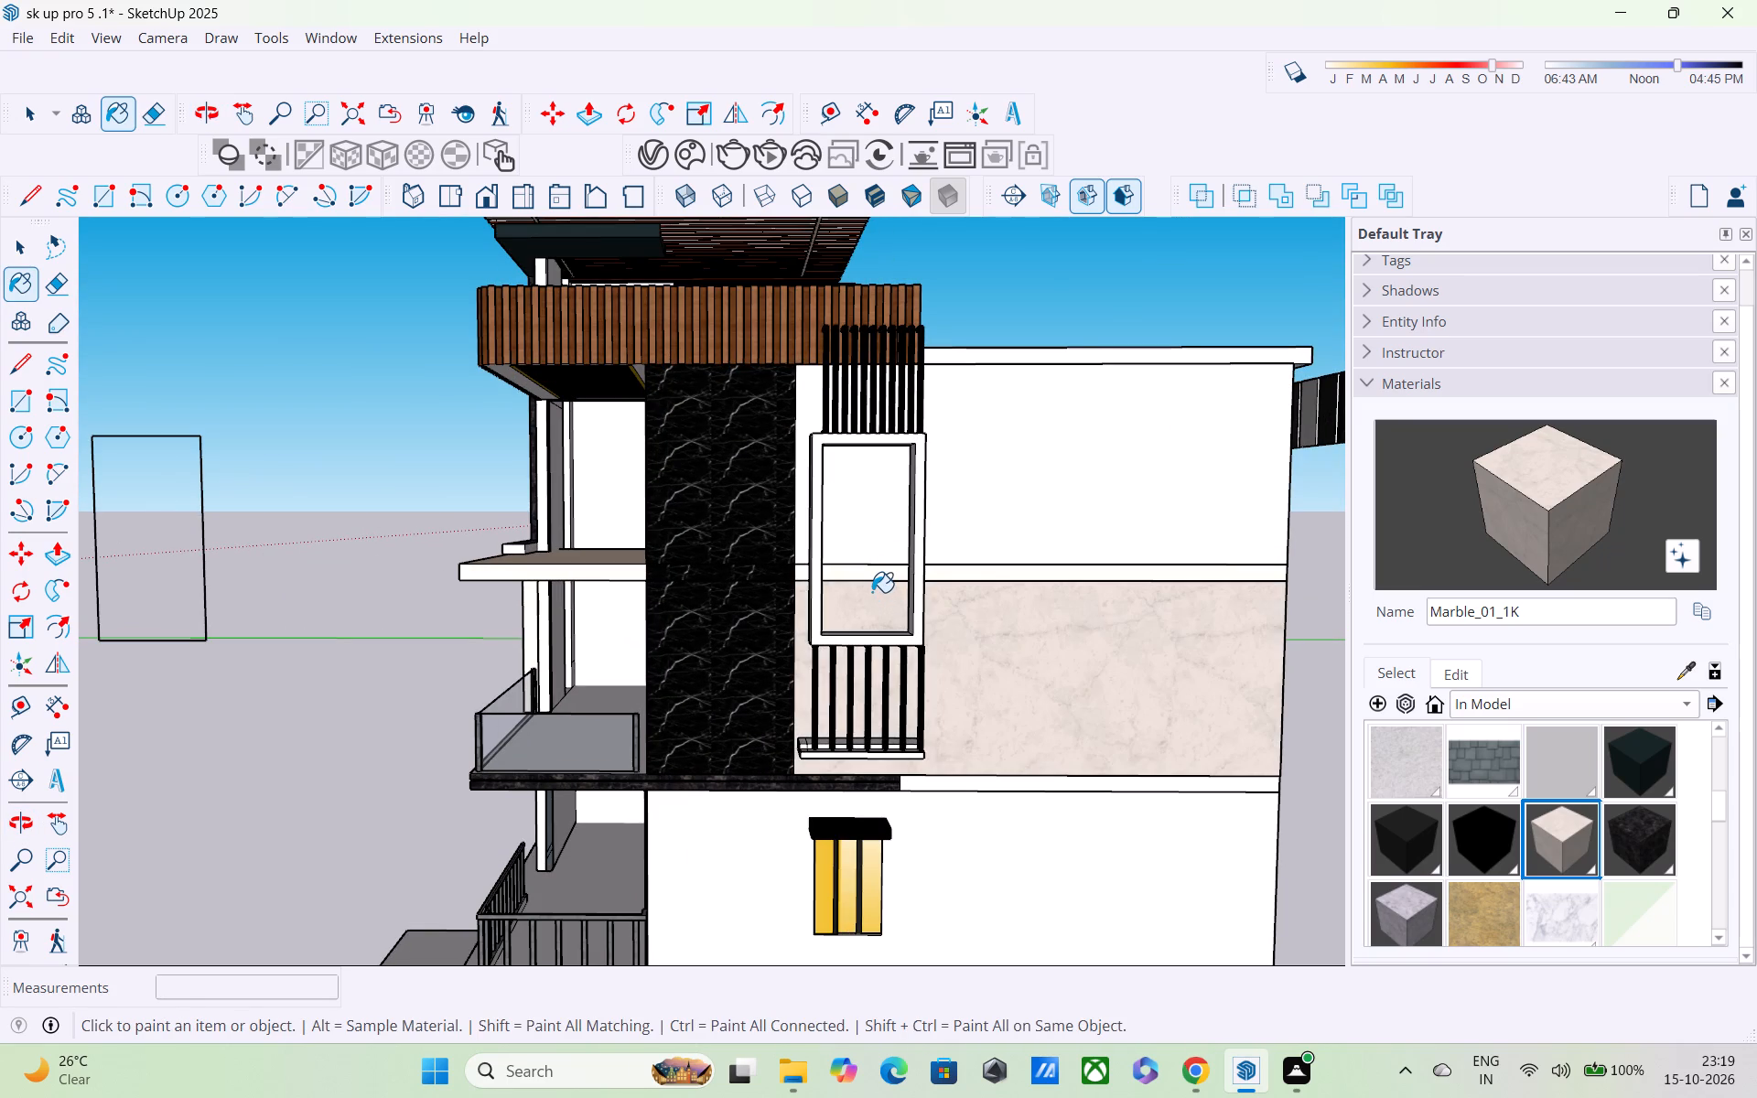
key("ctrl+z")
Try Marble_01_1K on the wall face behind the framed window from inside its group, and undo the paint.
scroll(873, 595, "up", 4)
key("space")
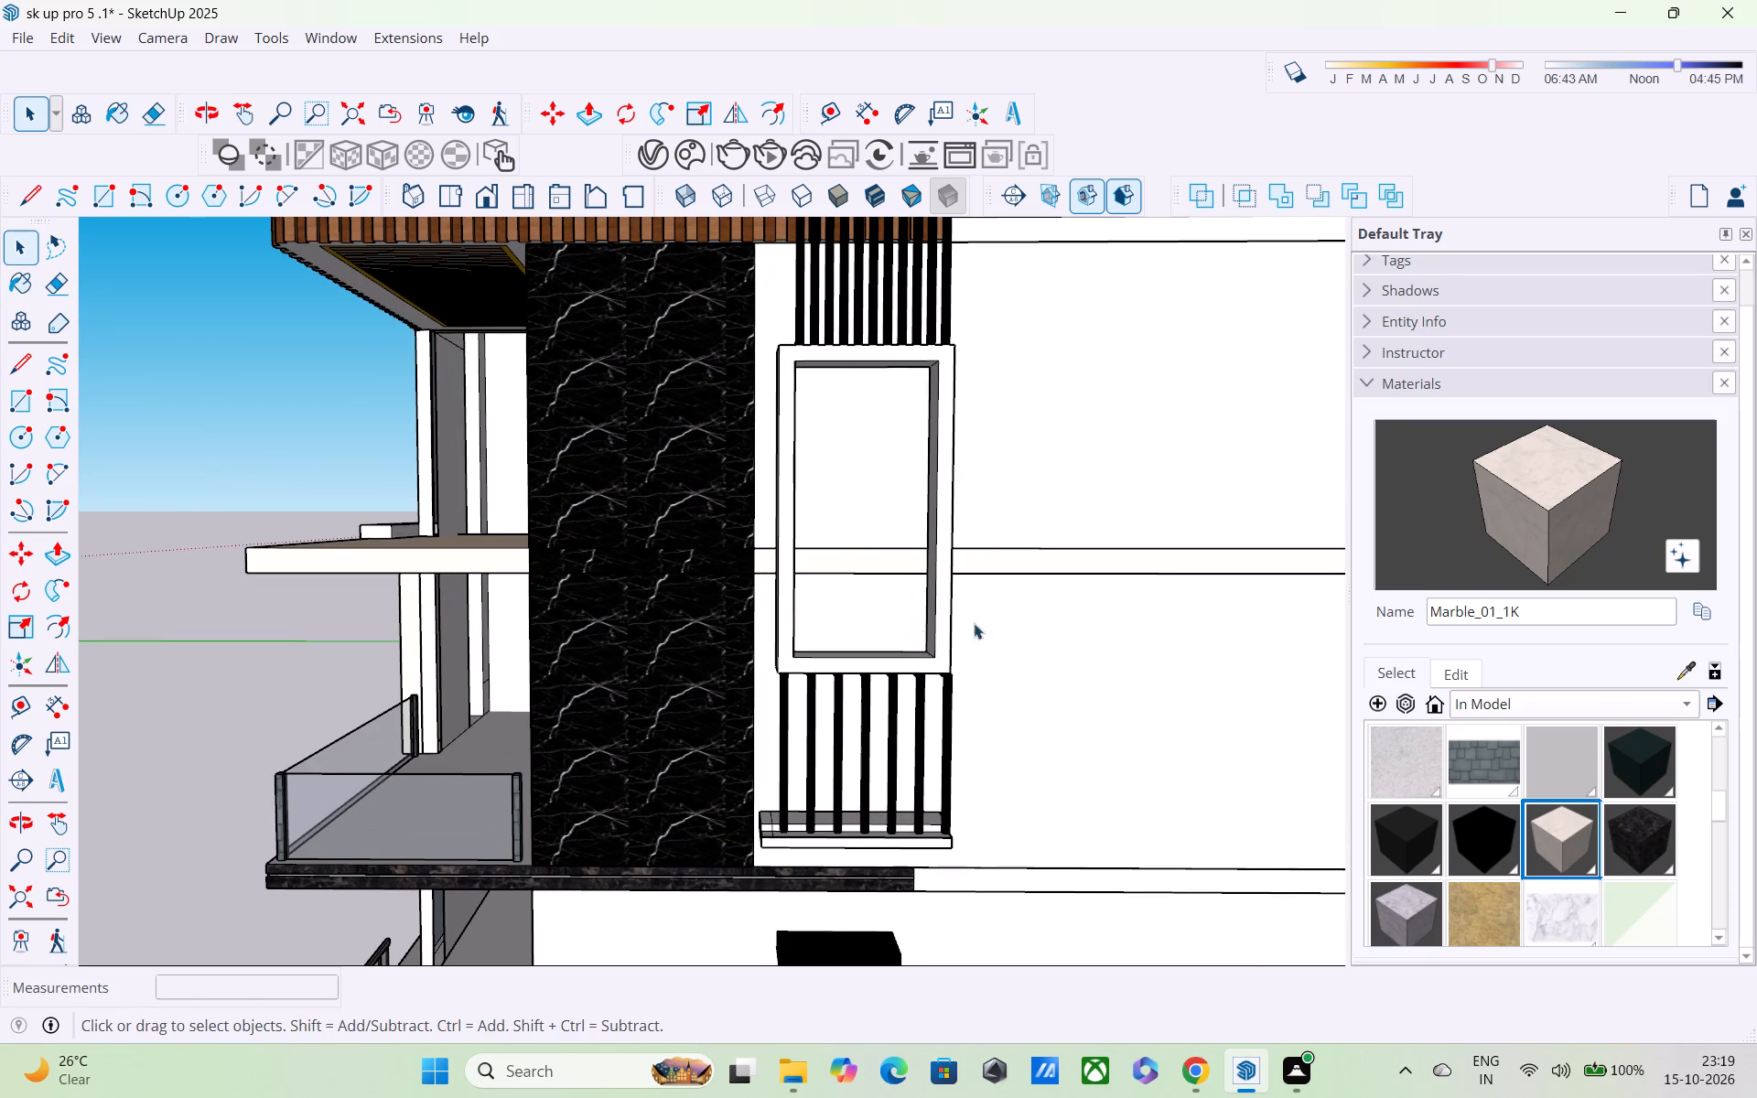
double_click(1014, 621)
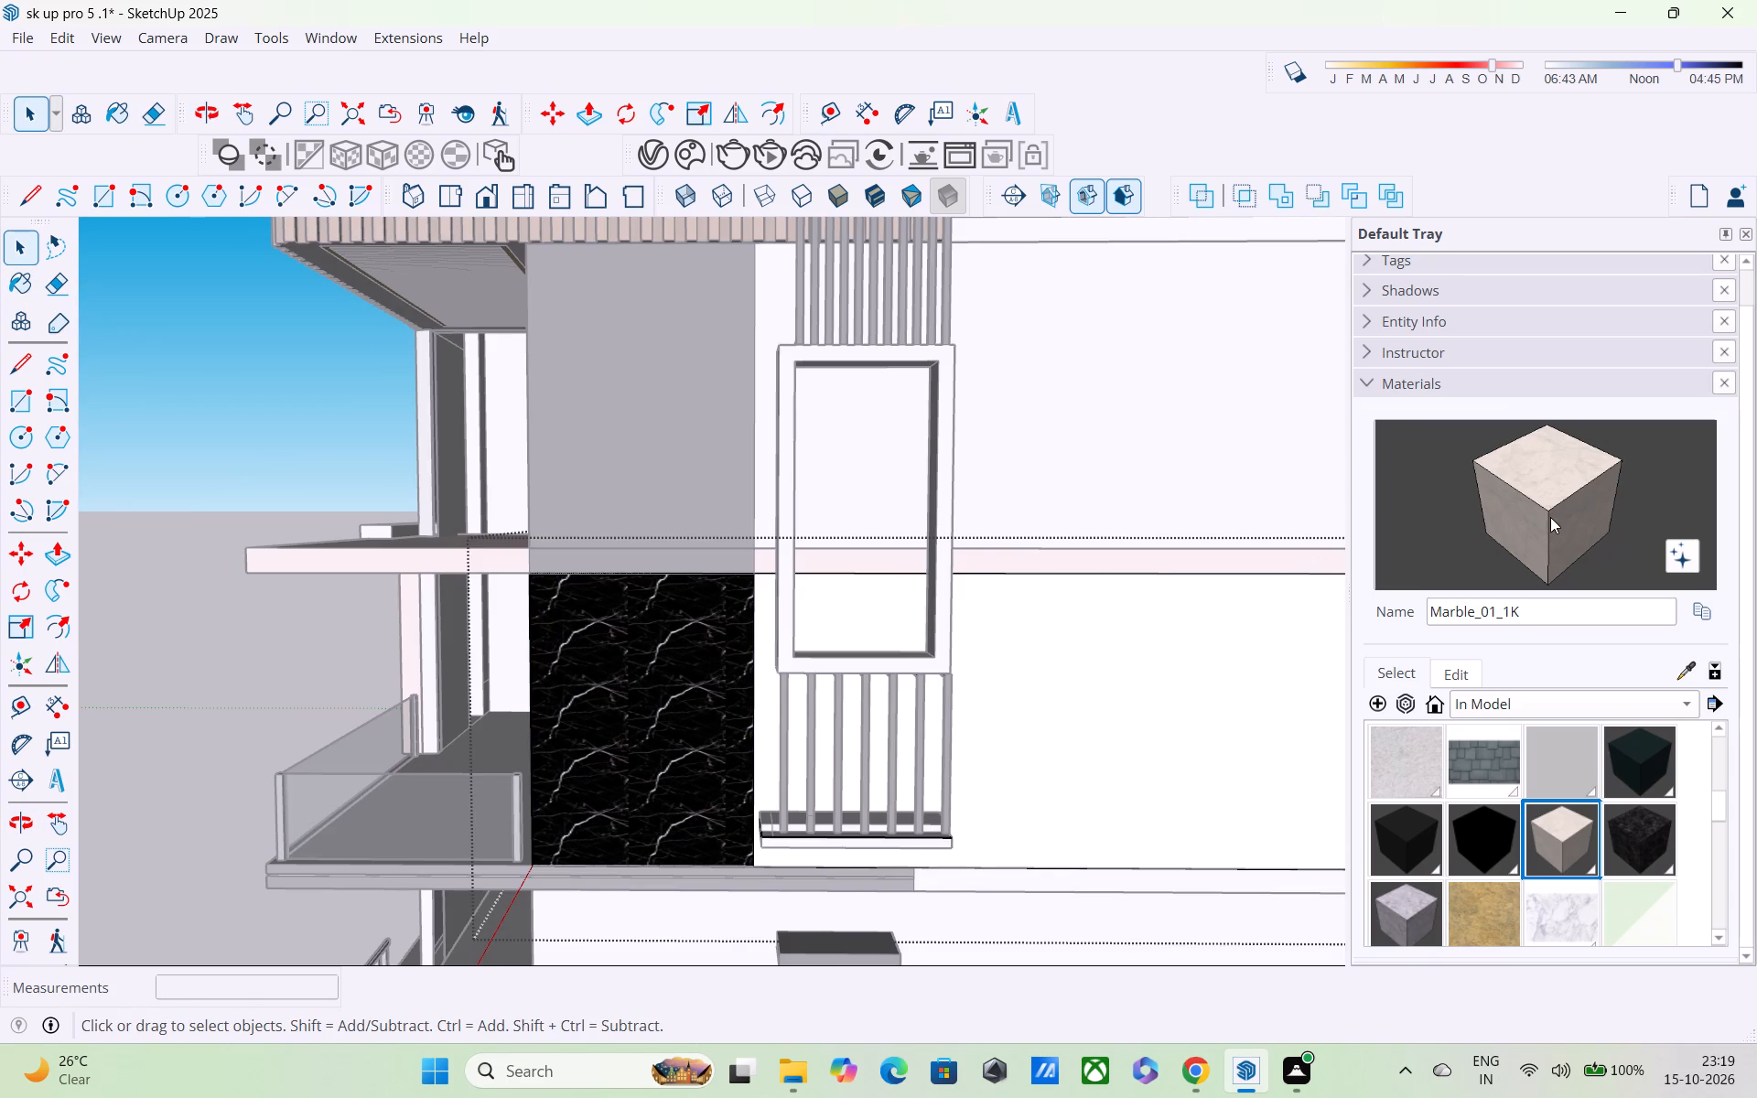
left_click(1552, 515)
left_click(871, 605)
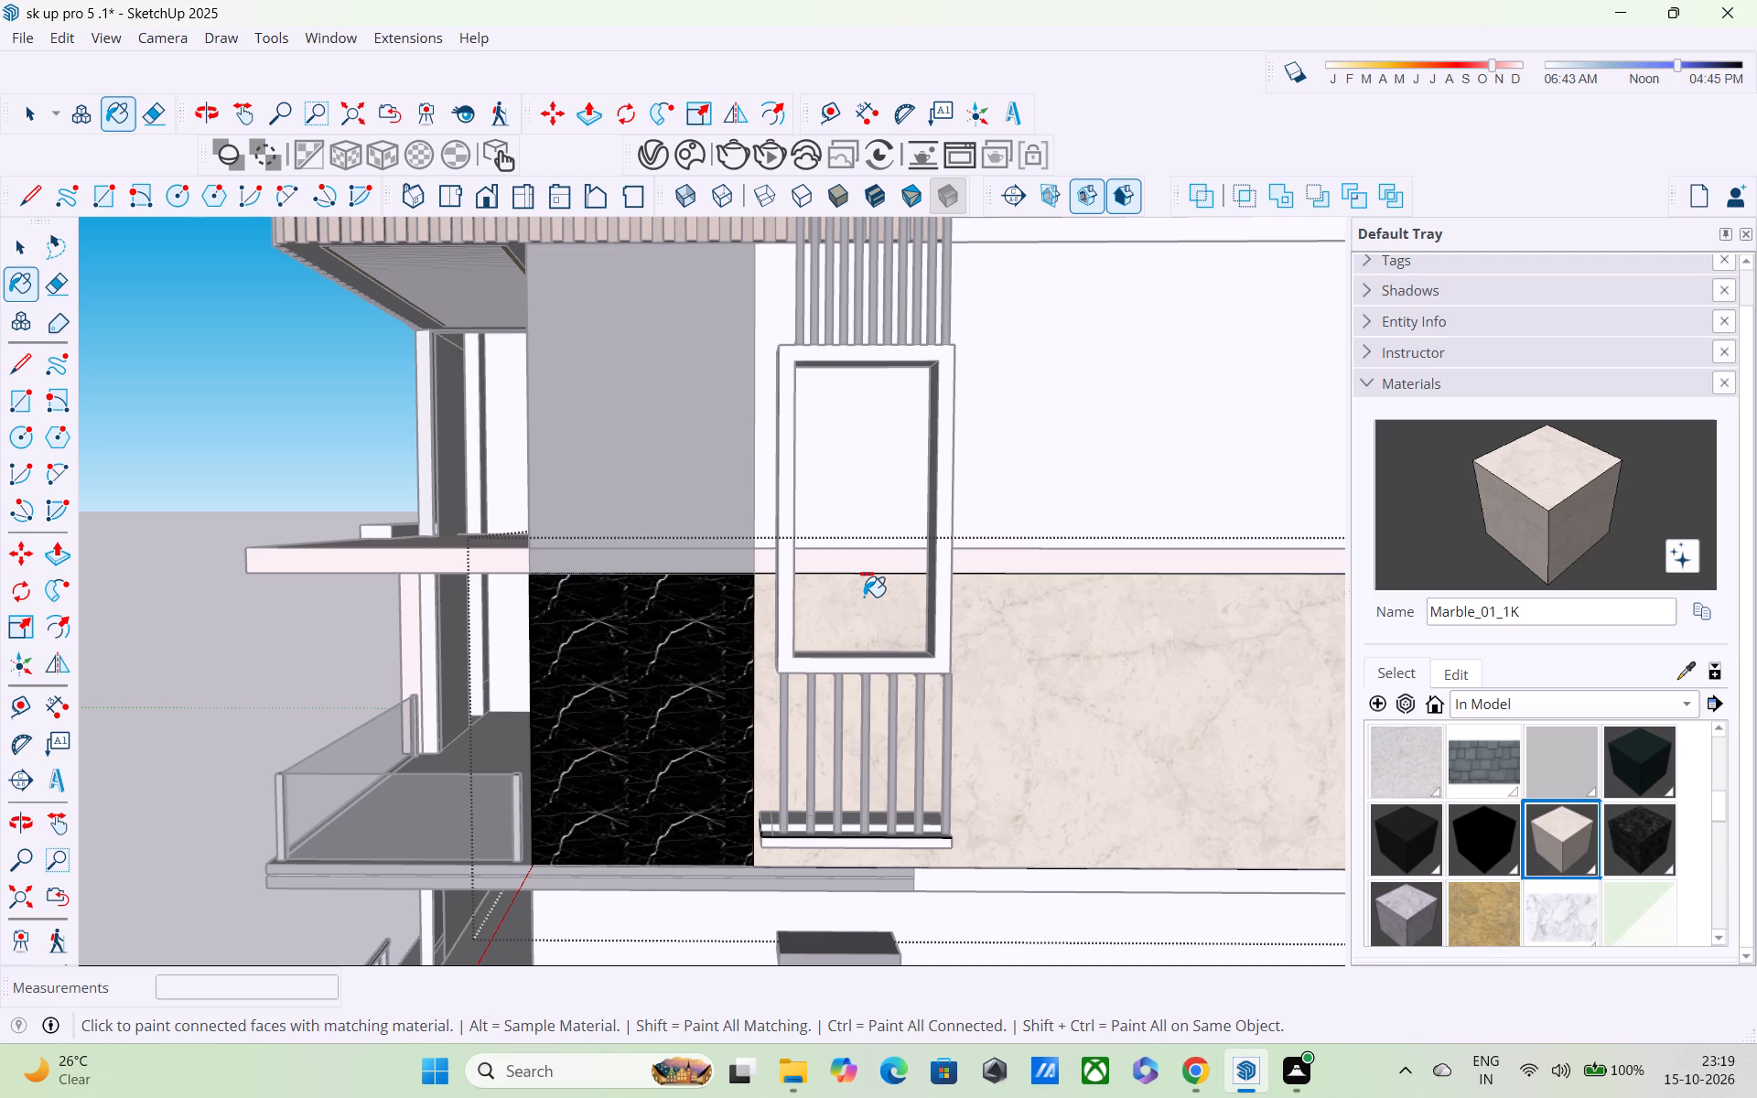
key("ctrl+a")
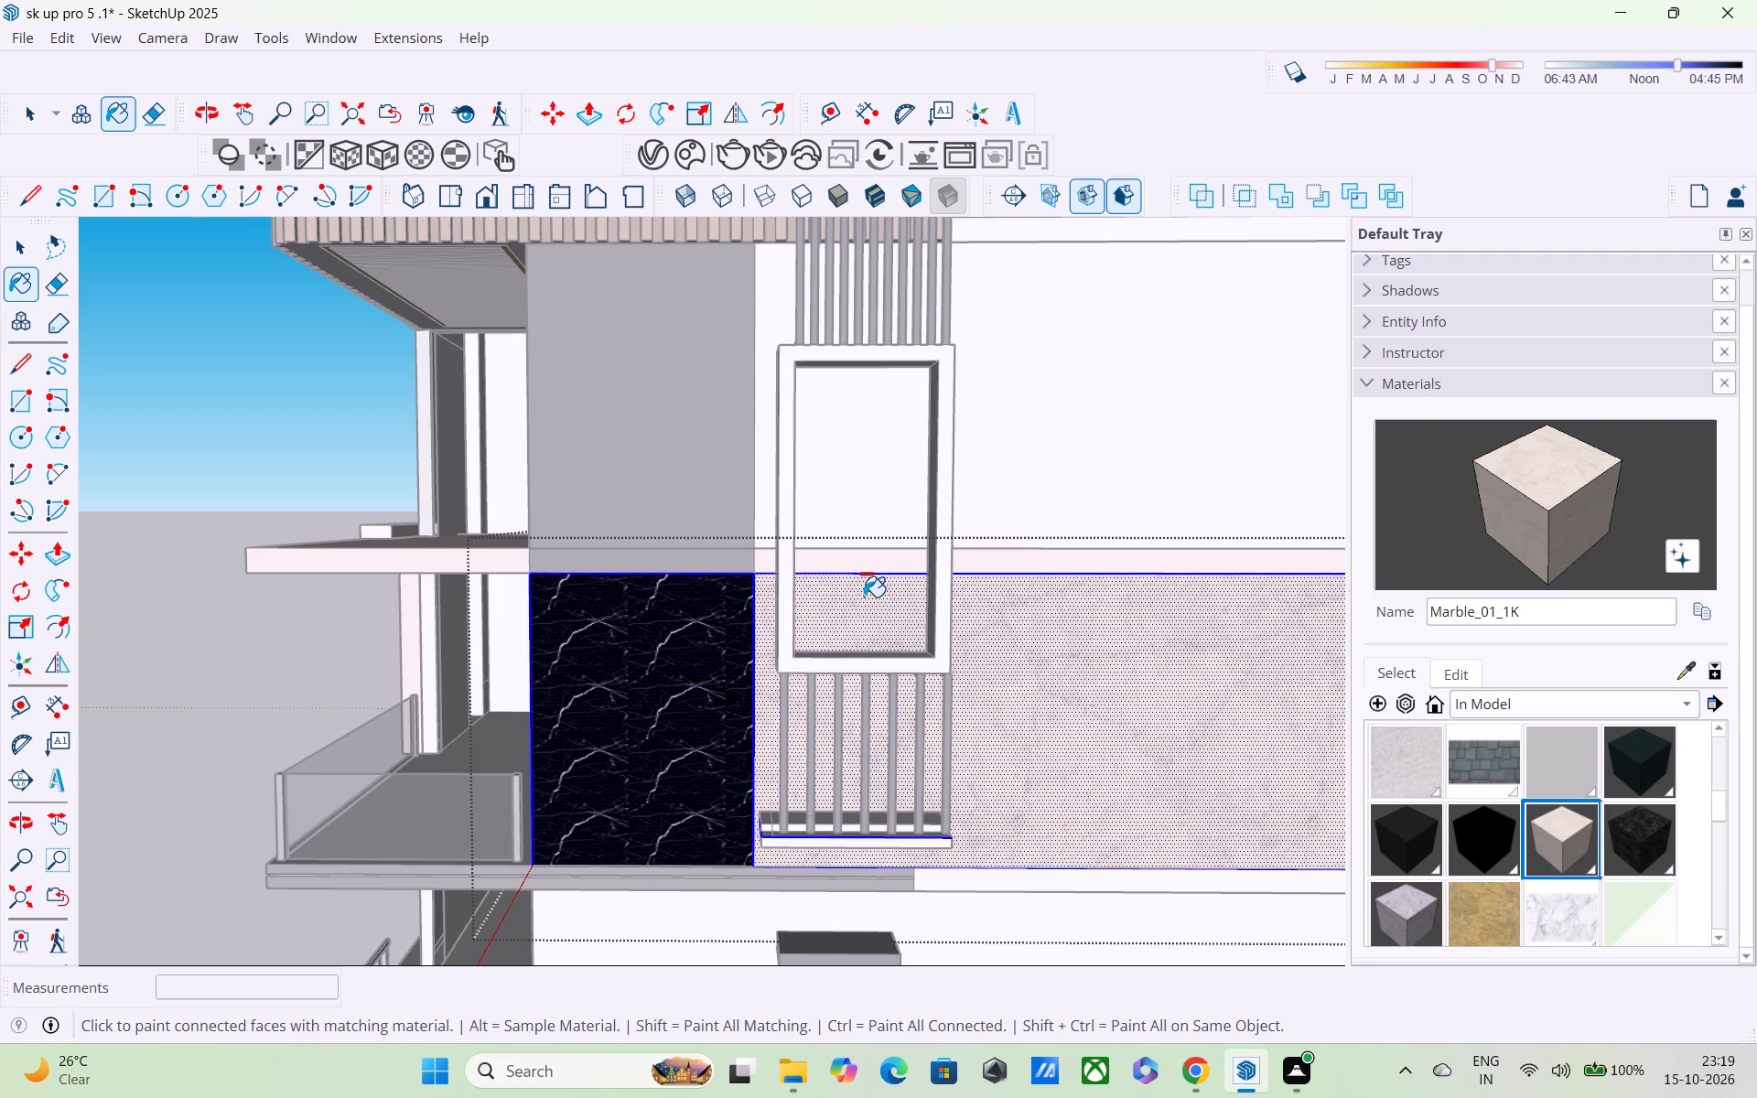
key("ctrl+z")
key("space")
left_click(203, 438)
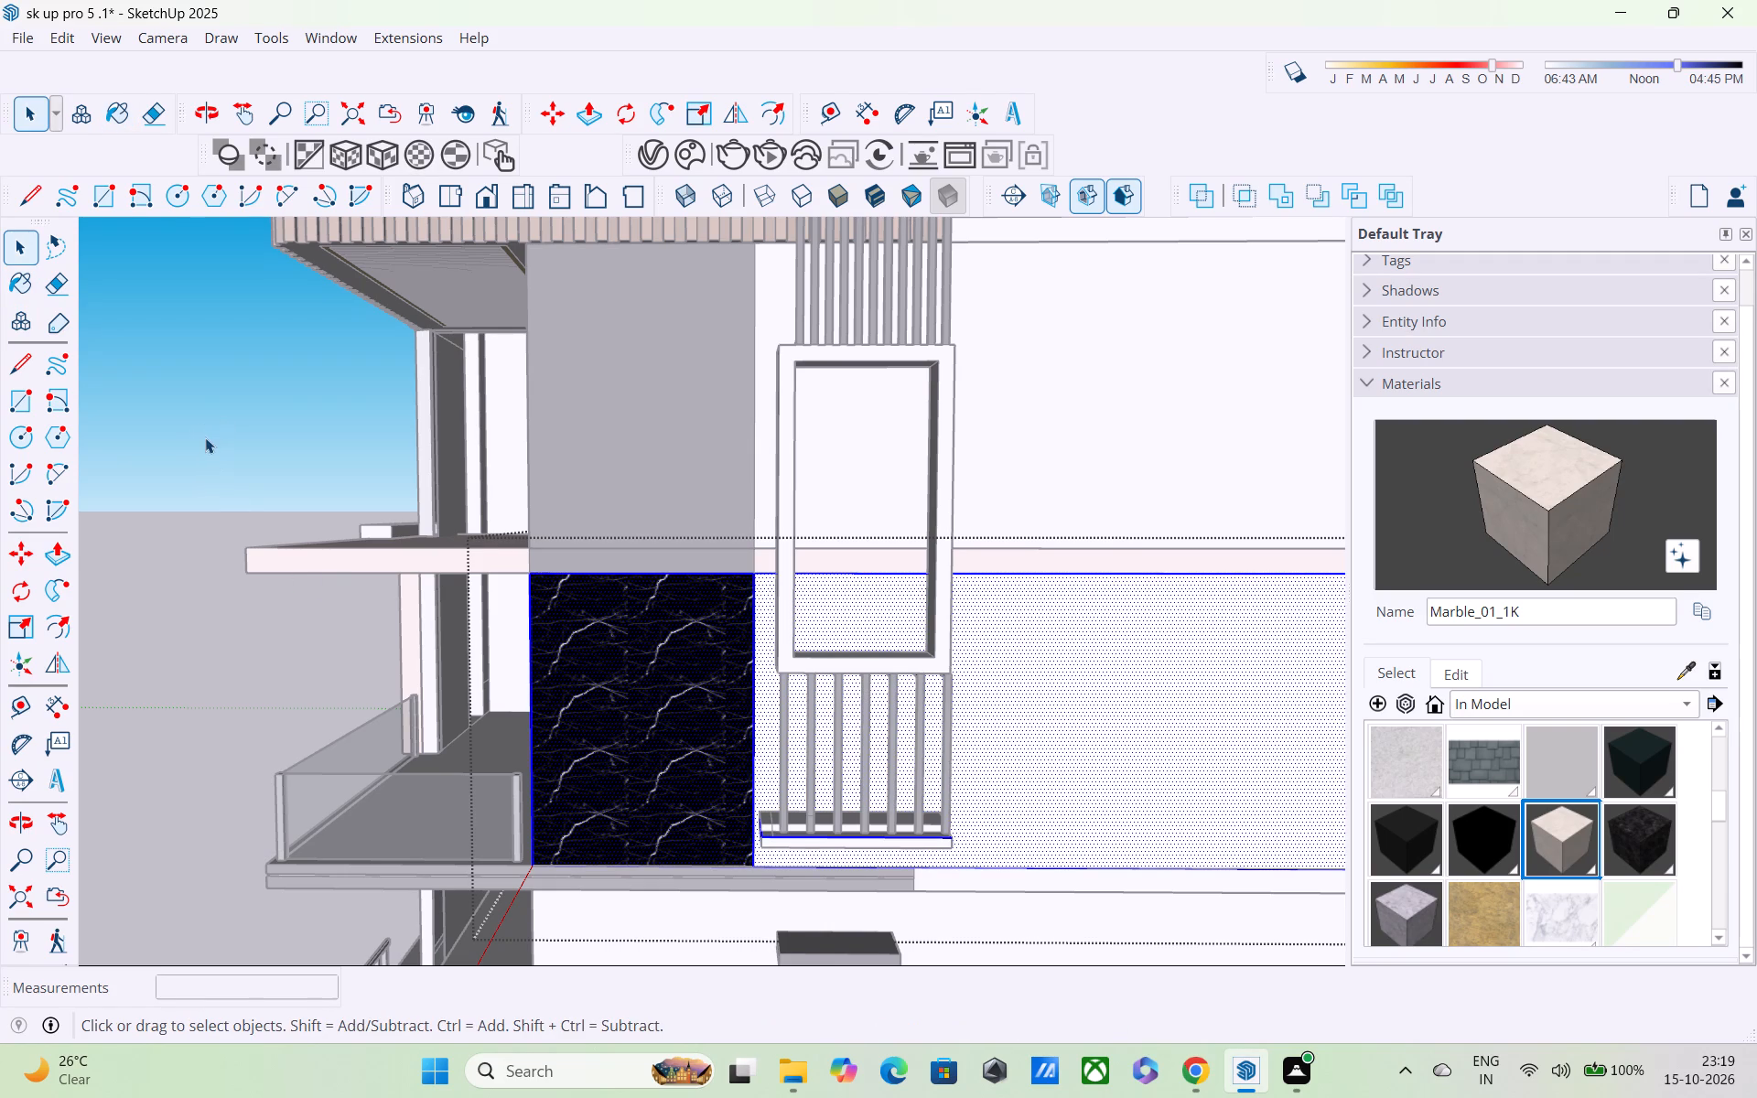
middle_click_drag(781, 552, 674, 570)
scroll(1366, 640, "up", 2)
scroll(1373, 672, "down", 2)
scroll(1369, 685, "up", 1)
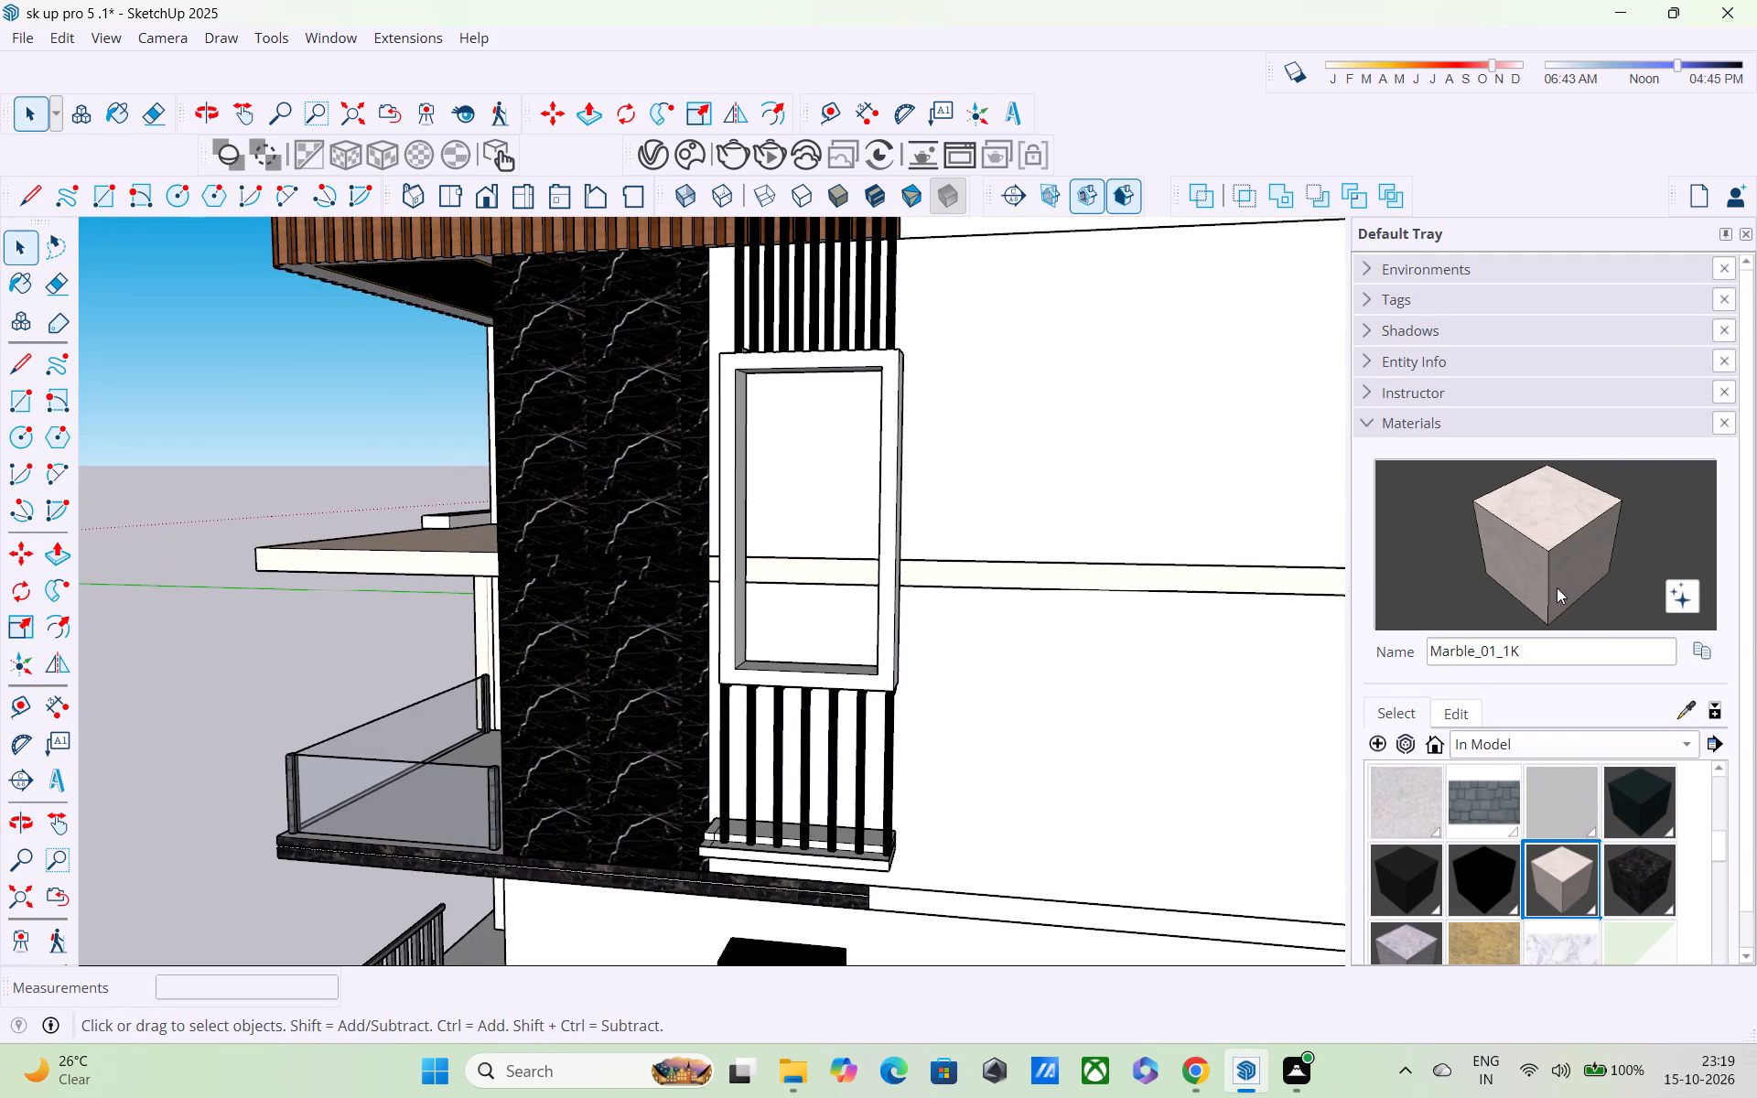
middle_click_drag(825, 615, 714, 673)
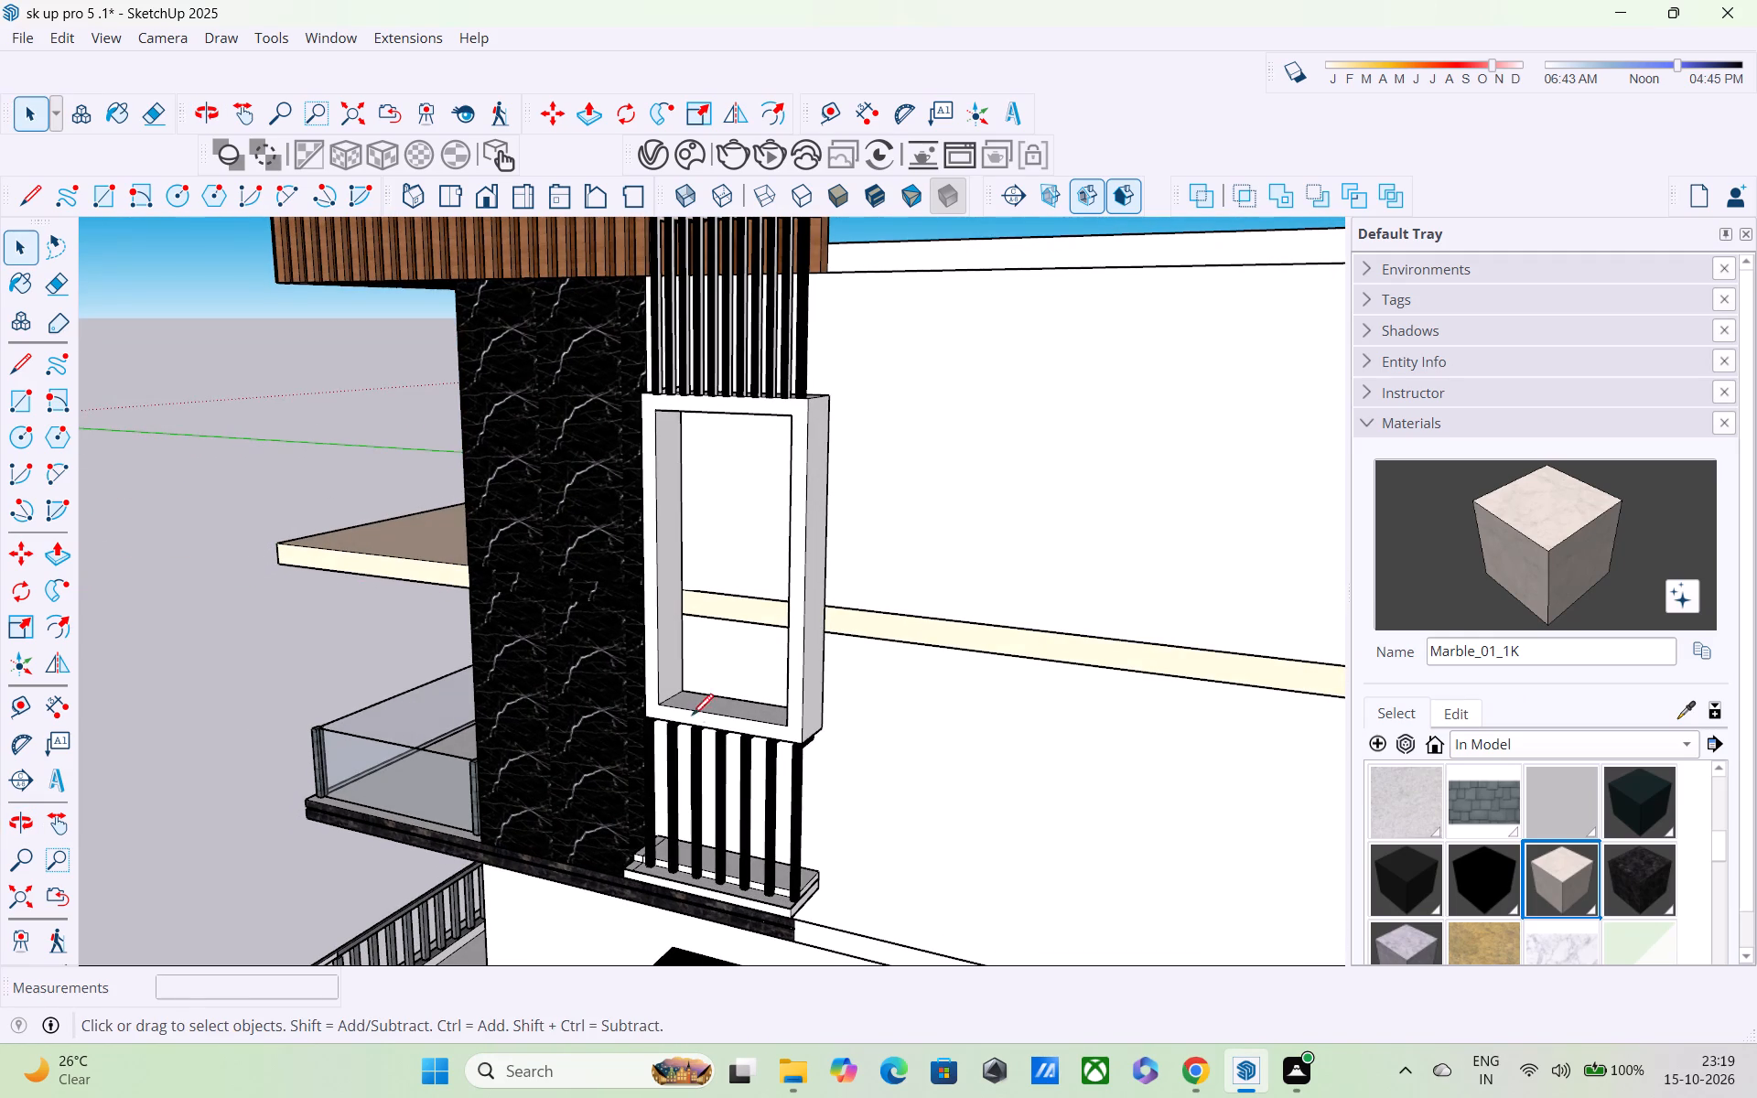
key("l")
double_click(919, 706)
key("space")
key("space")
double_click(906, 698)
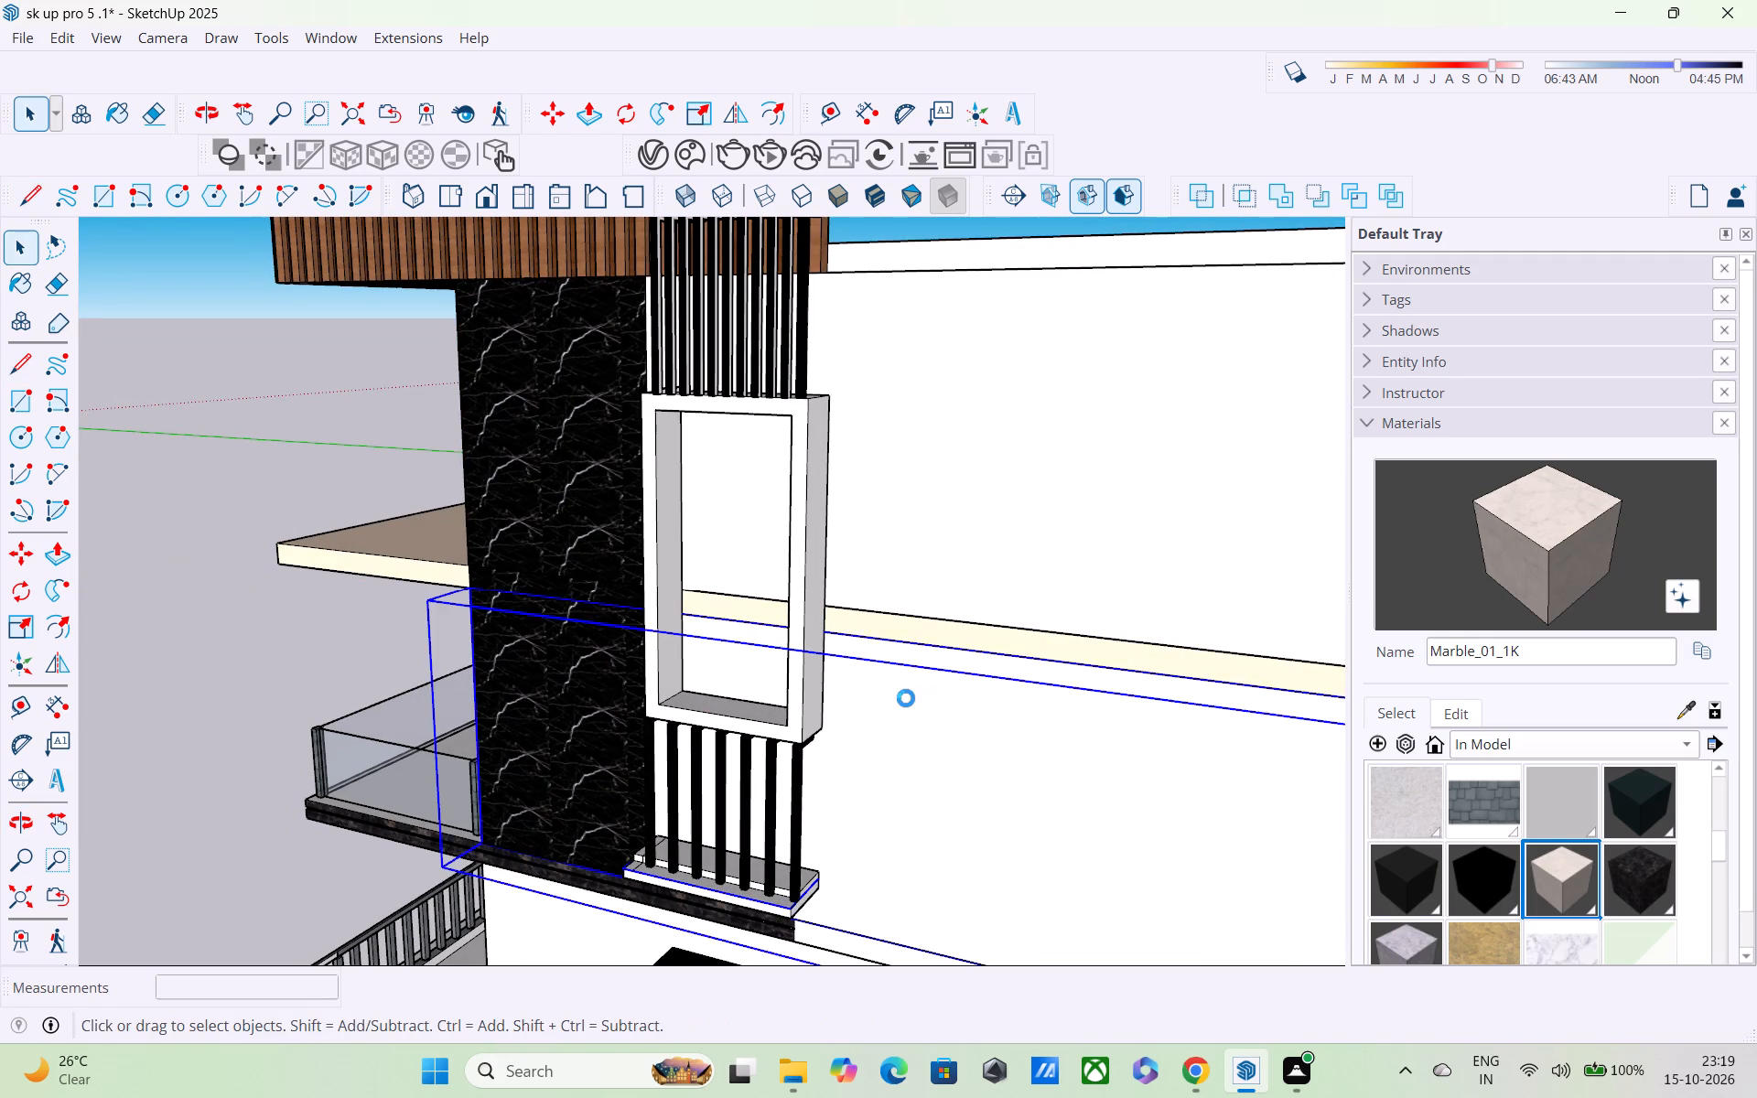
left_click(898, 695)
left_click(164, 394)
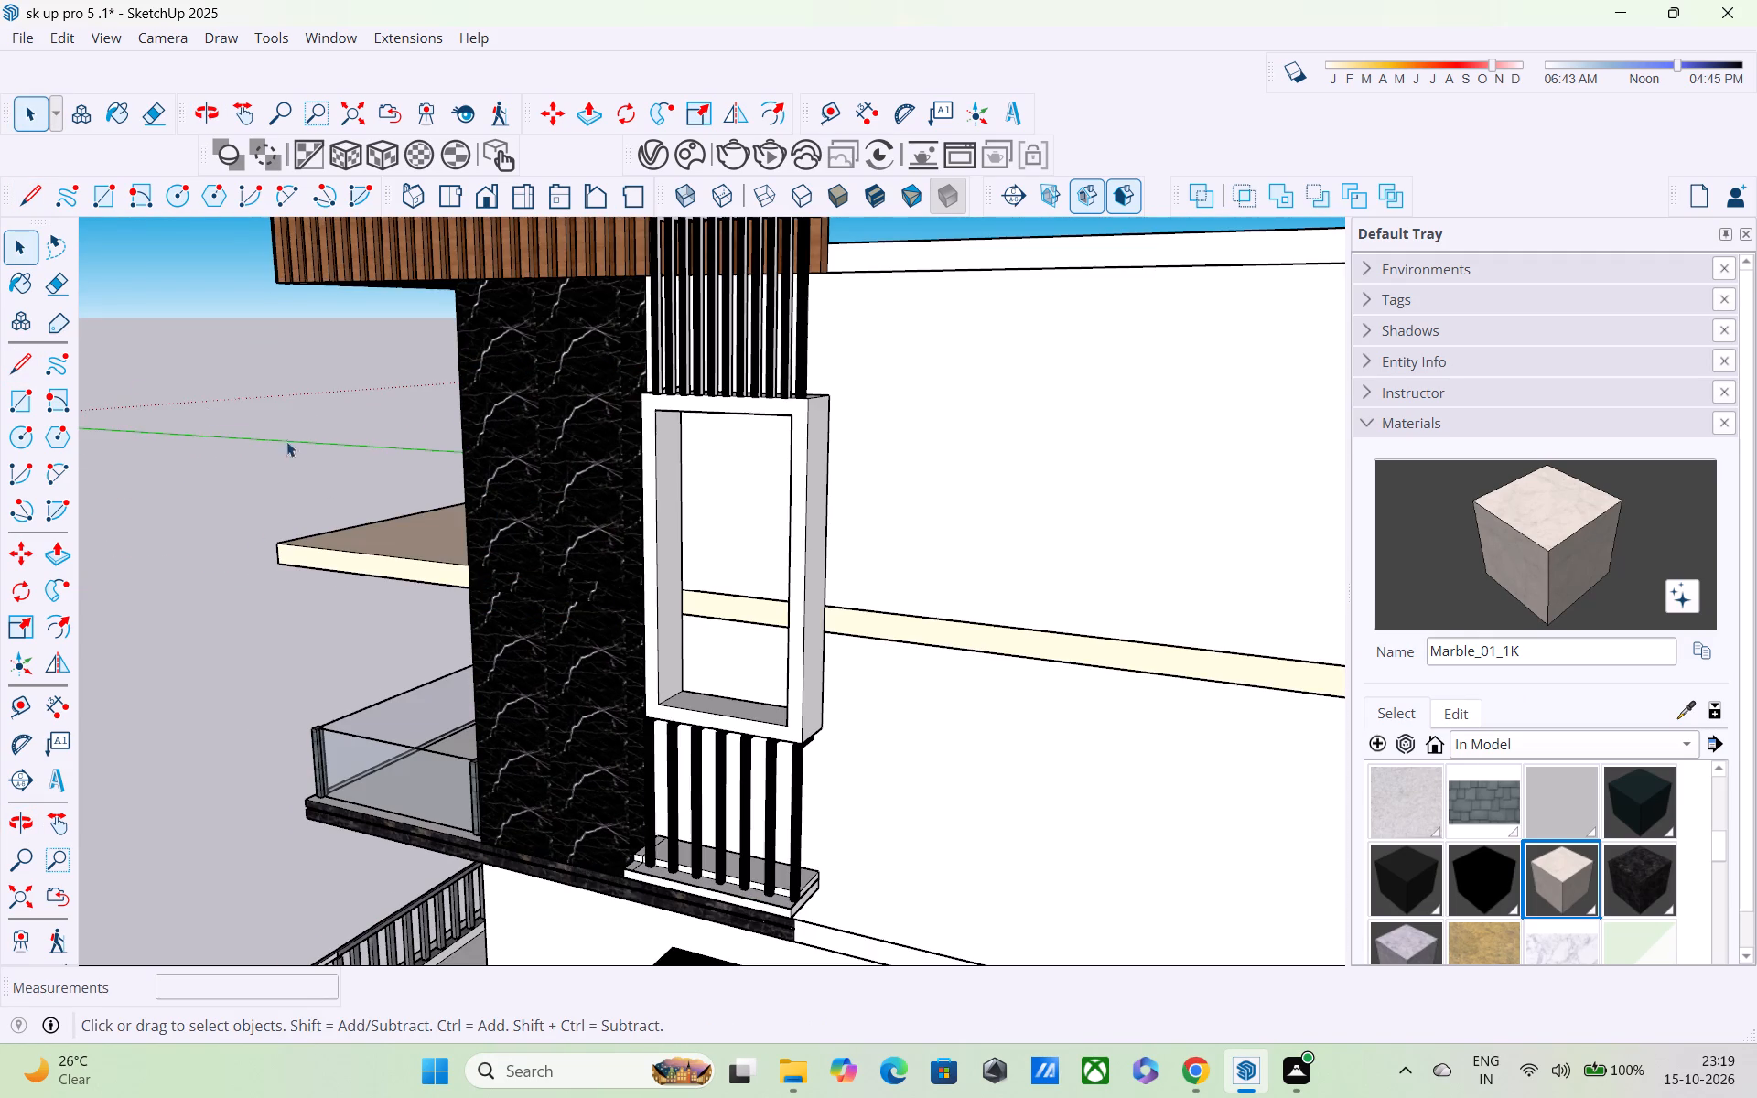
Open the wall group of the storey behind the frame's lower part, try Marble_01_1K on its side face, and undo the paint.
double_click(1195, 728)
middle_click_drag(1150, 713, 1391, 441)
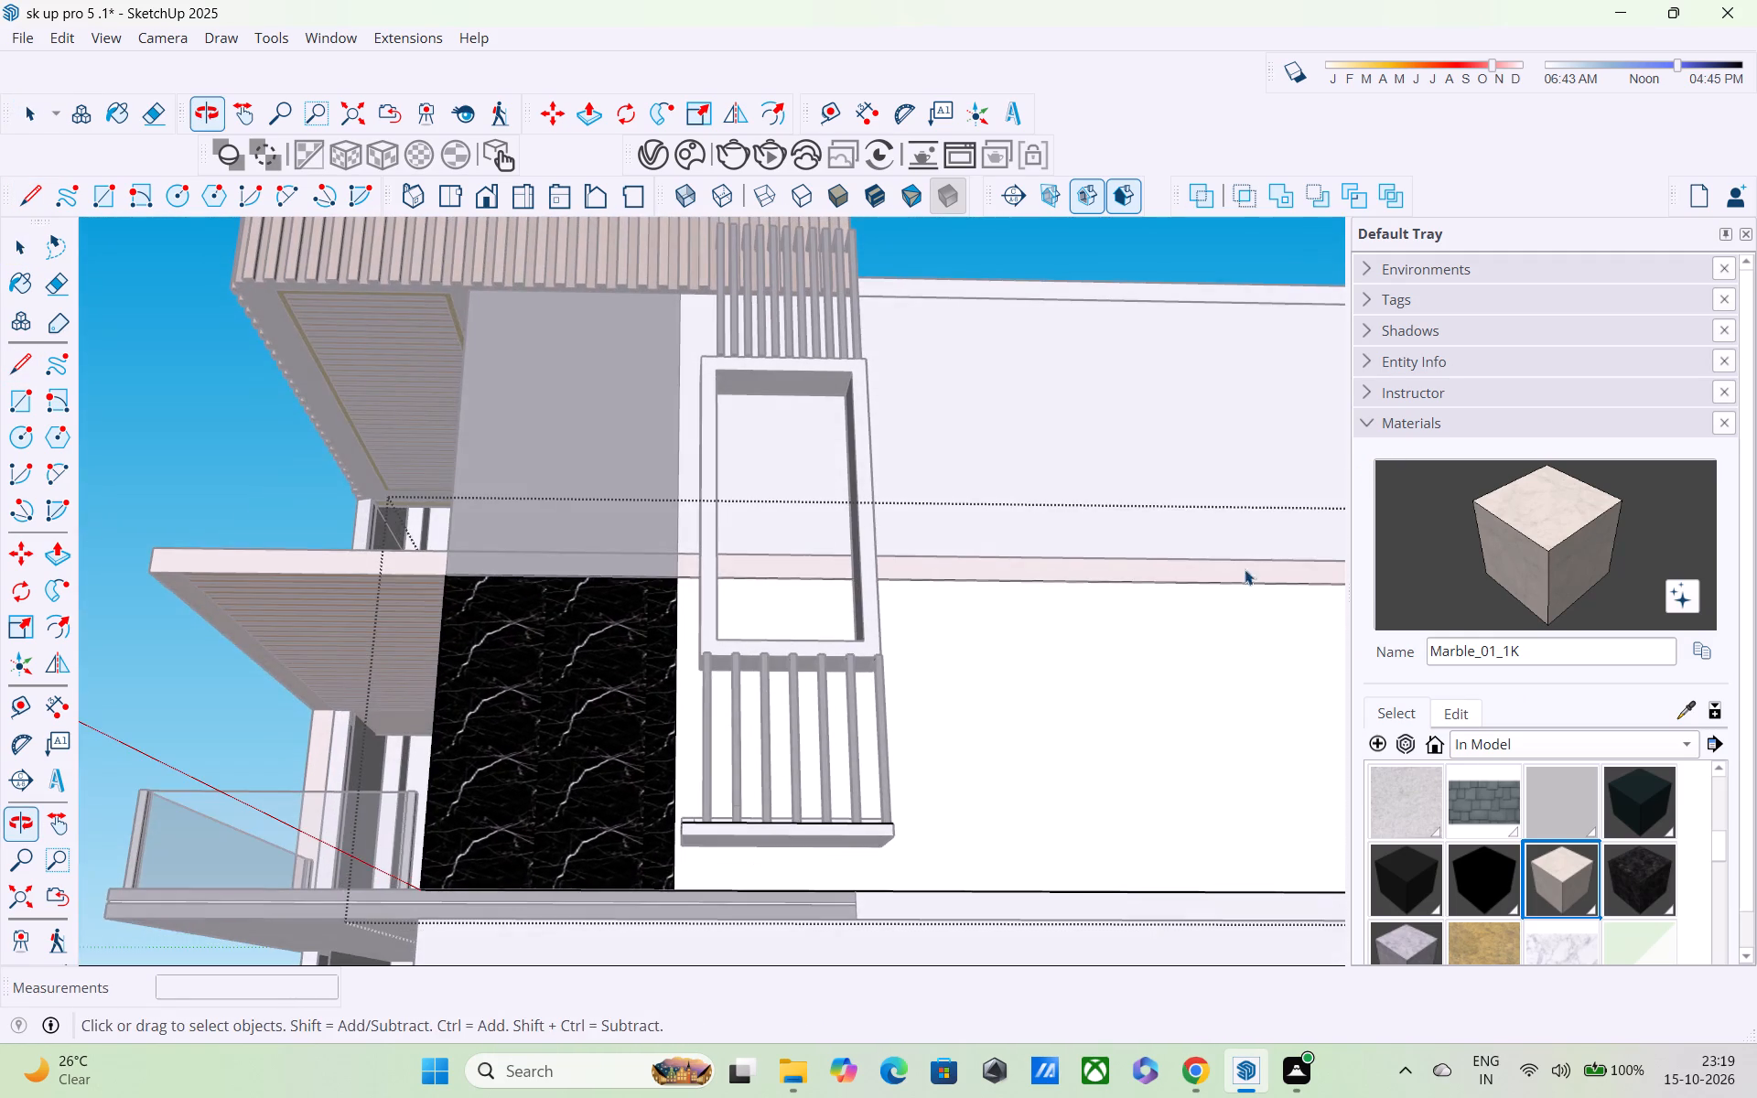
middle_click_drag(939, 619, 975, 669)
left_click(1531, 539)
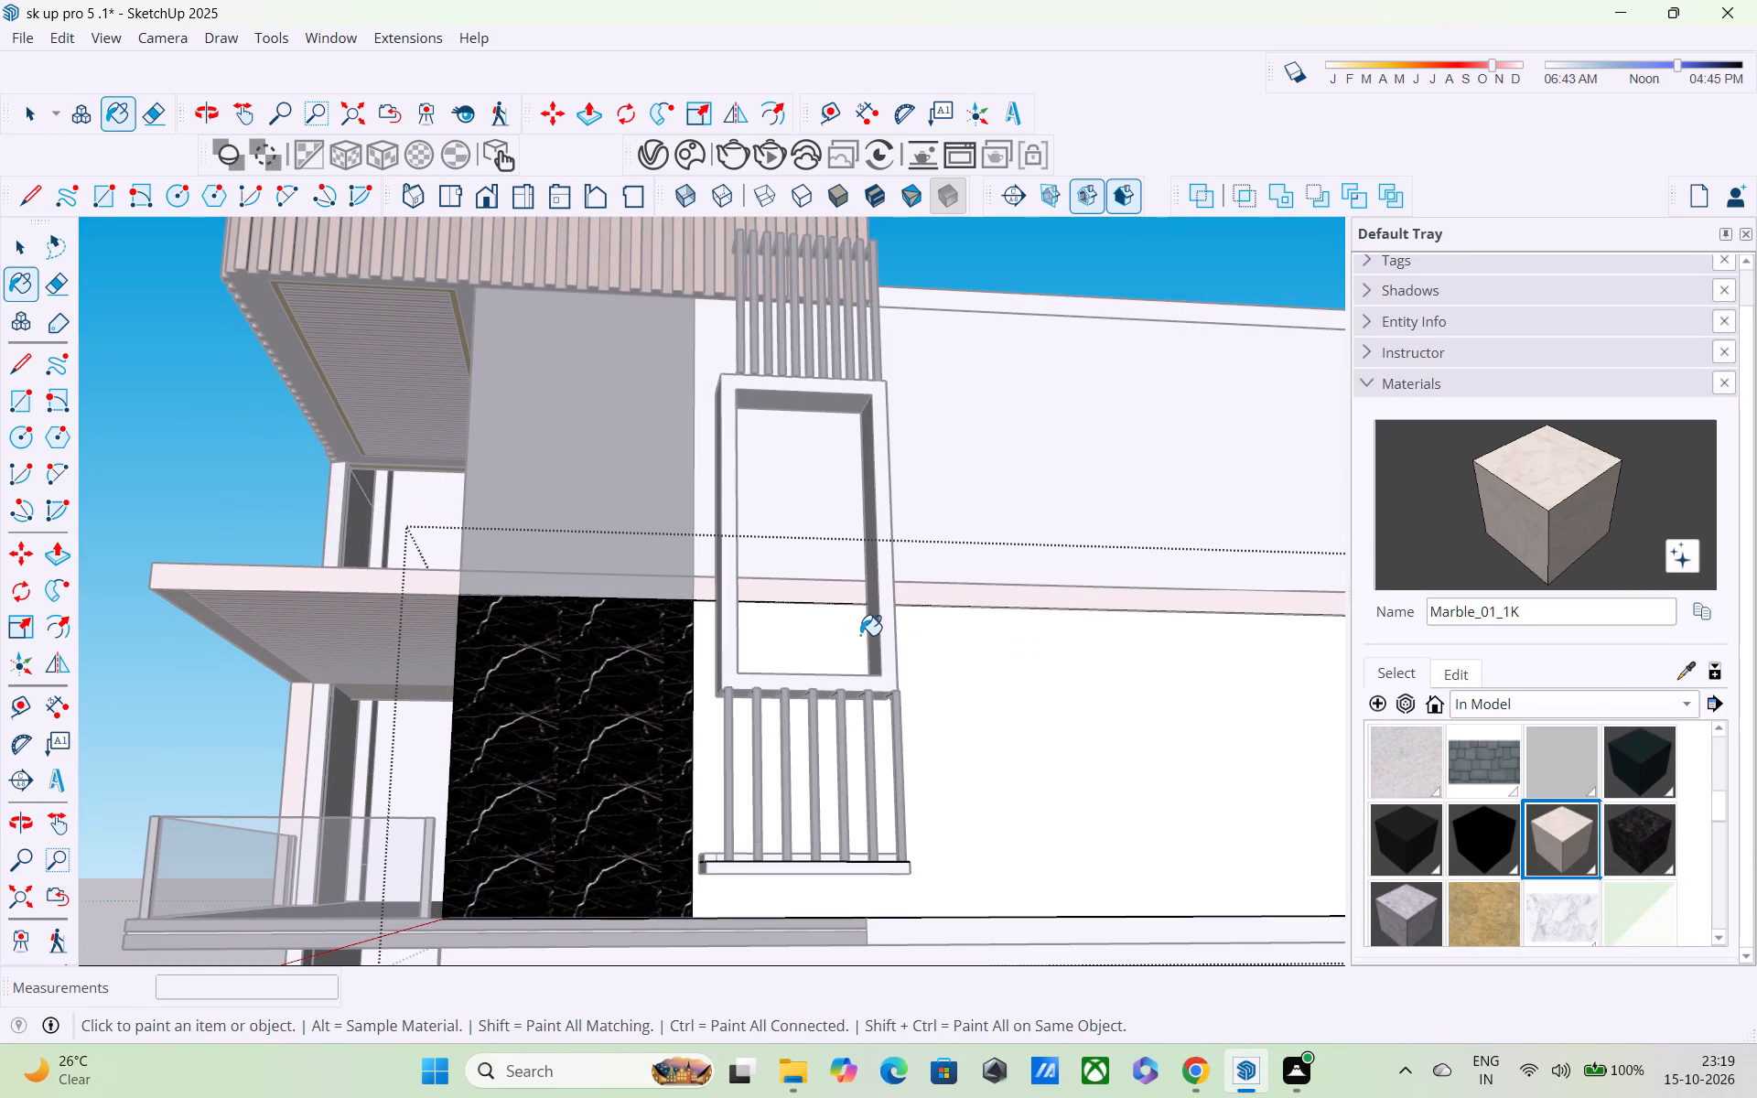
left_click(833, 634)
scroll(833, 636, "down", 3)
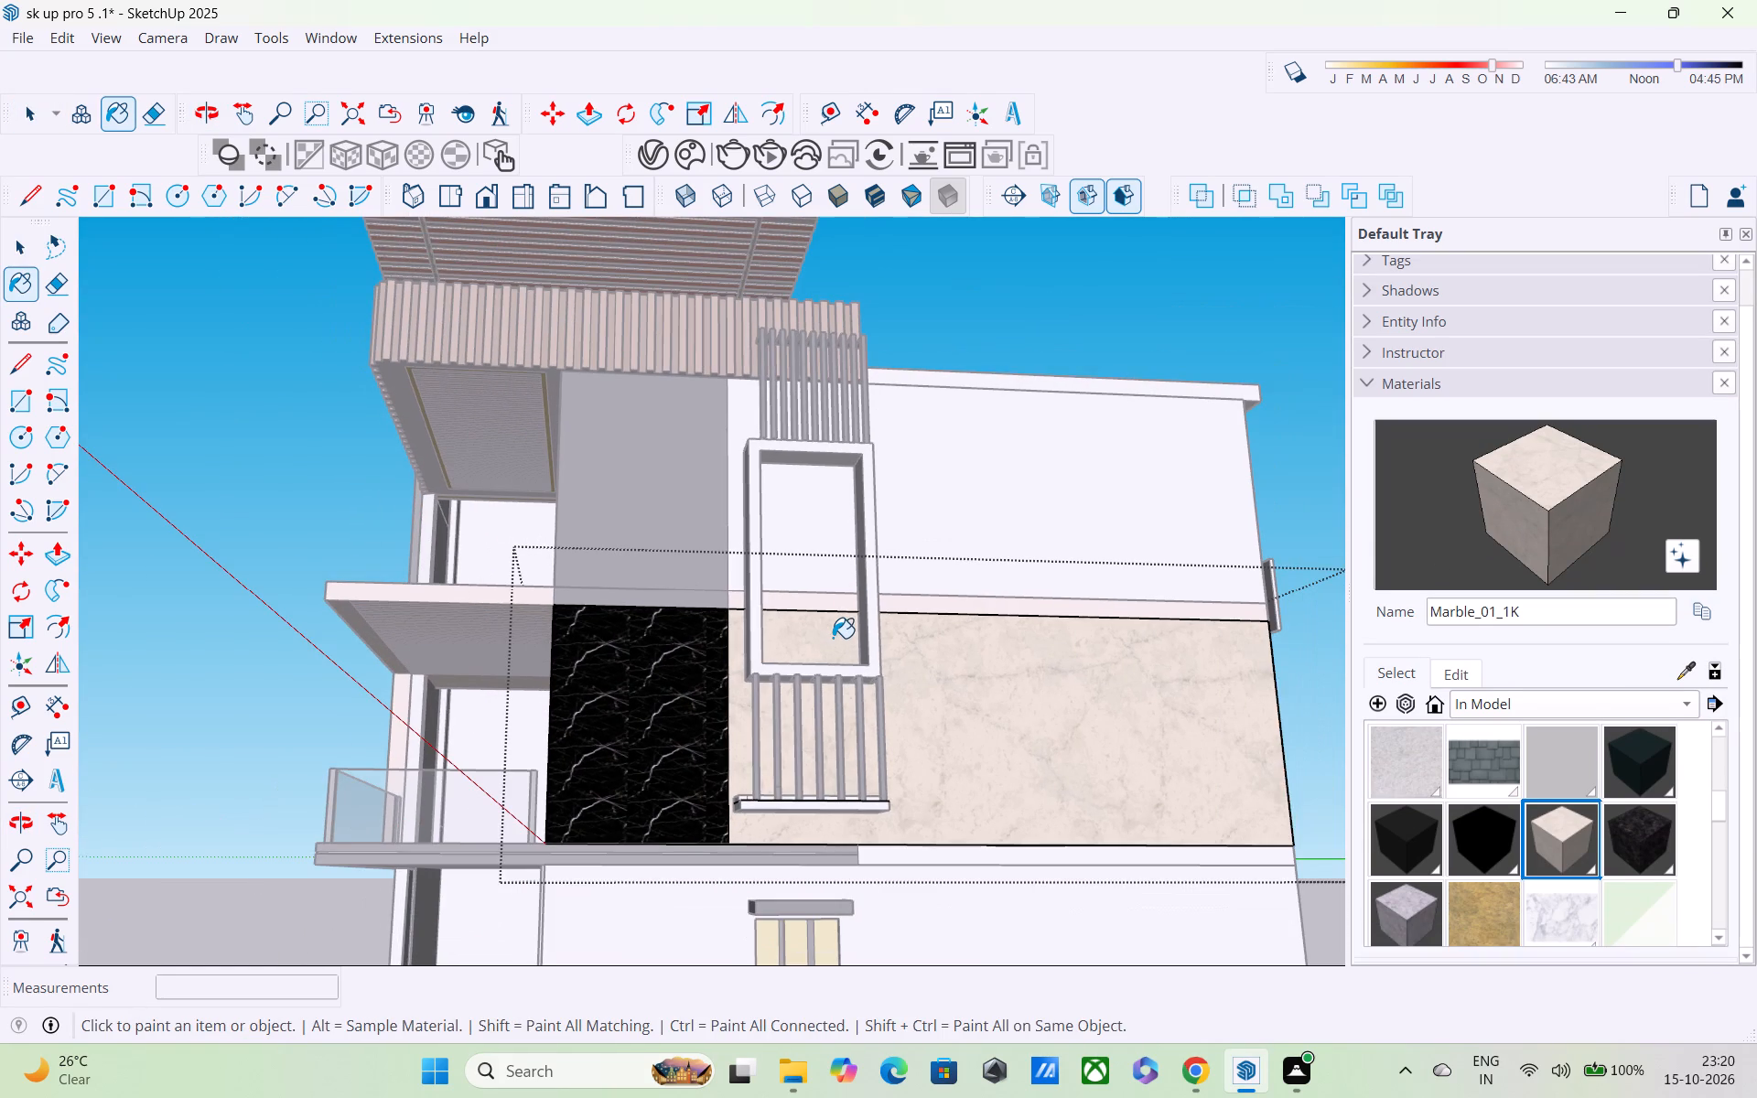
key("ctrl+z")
Trace the frame's opening onto the wall face below the floor slab, with side lines about 2' 8" high and a bottom line.
middle_click_drag(897, 687, 743, 871)
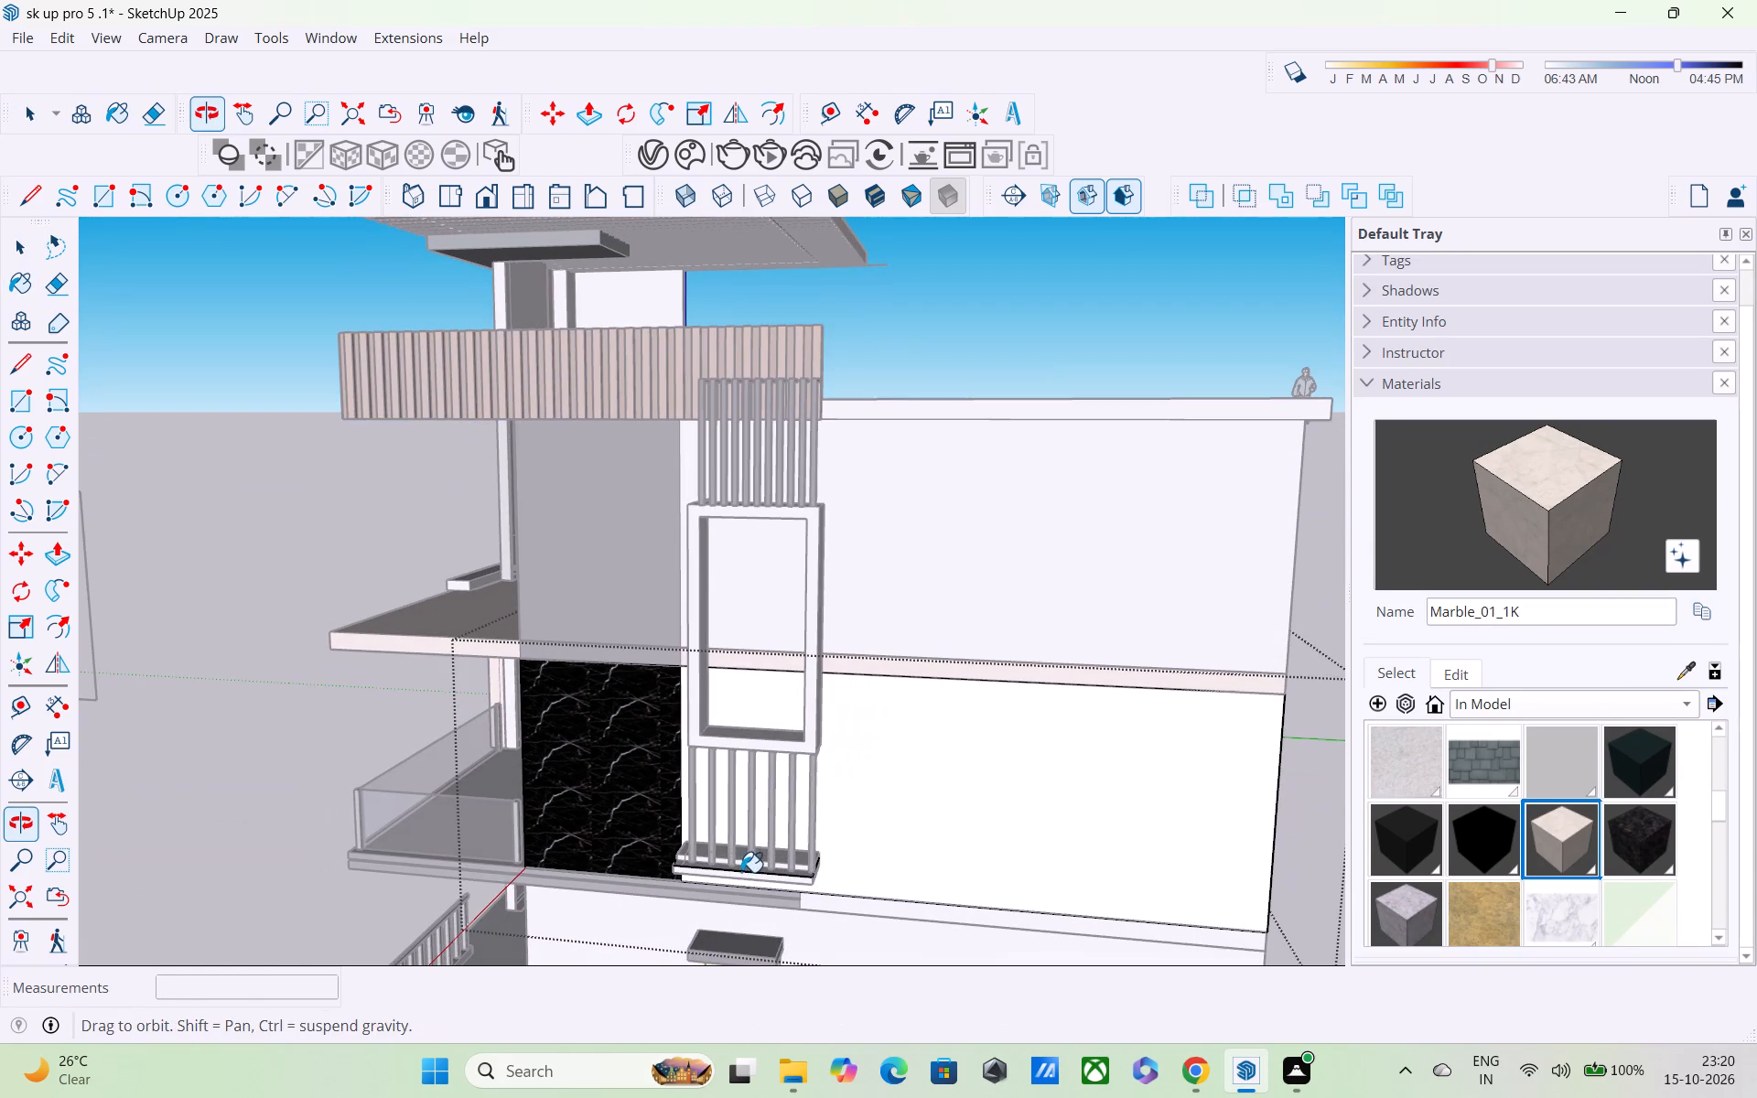
key("l")
scroll(717, 716, "up", 7)
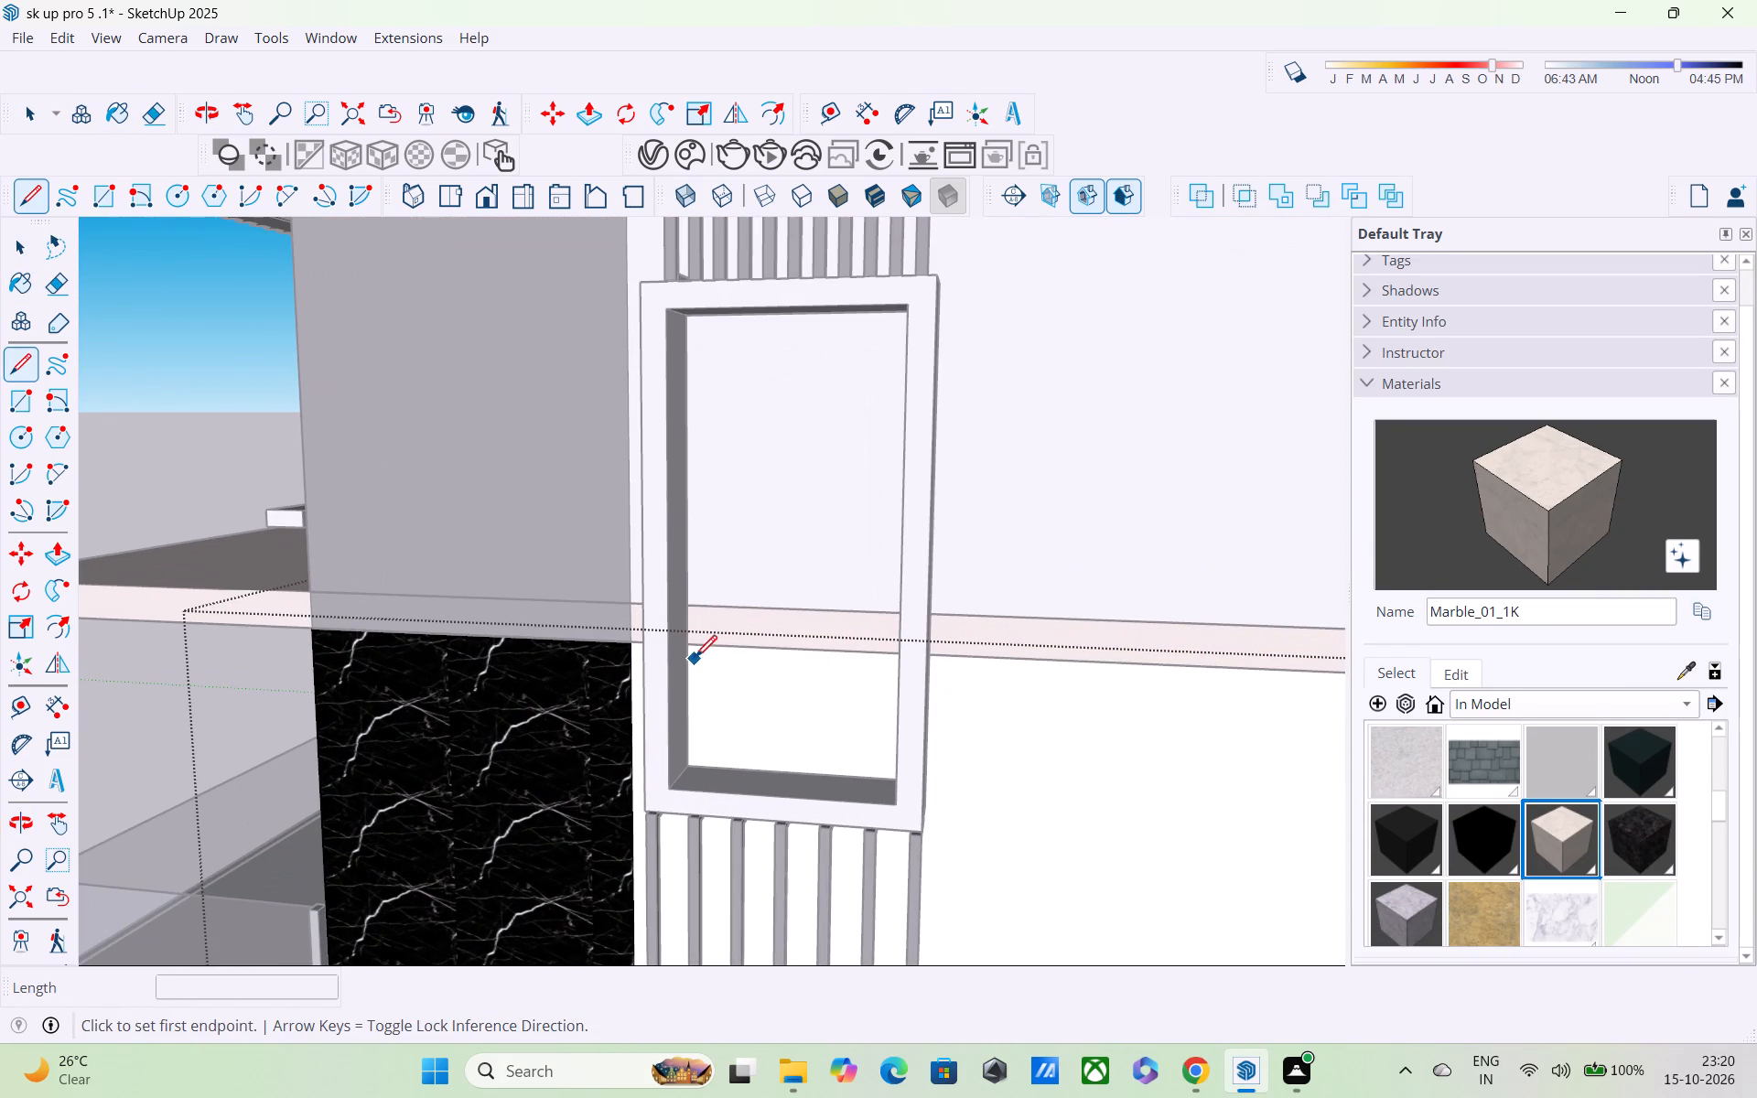
left_click(695, 651)
left_click(700, 764)
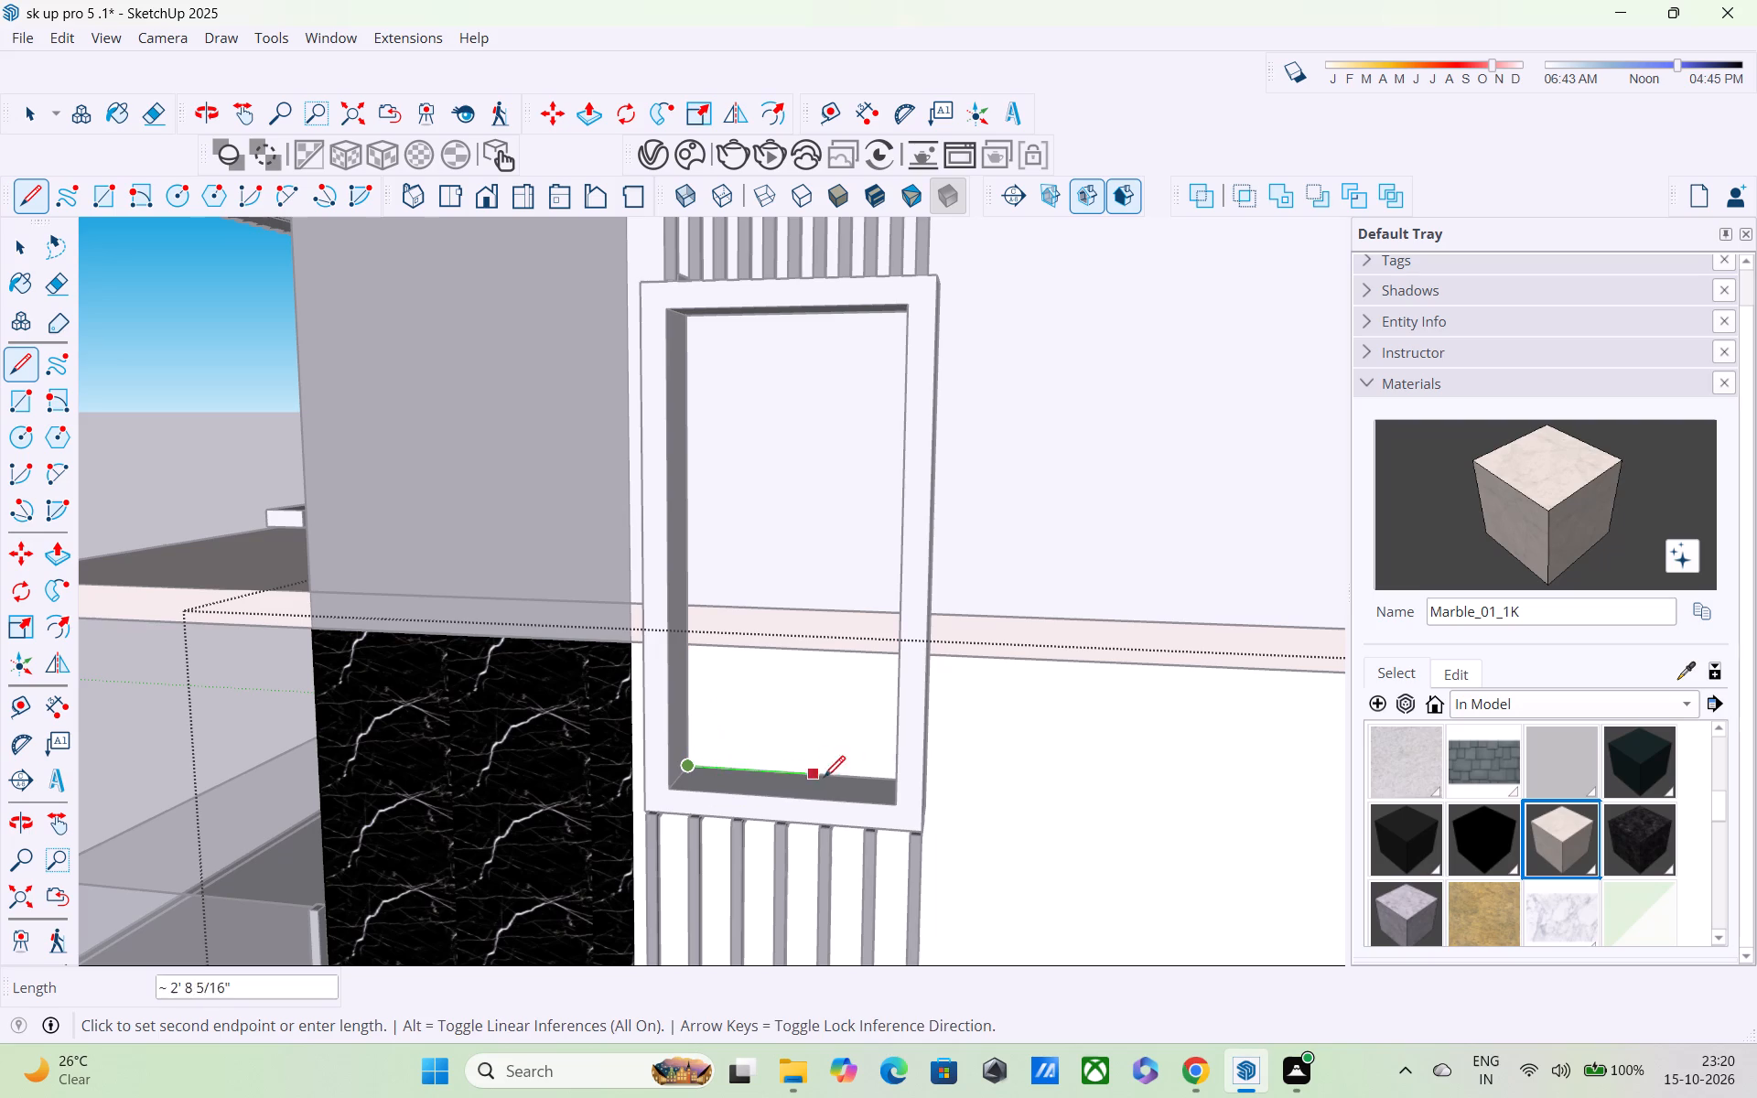
middle_click_drag(911, 774, 1164, 746)
scroll(921, 755, "up", 3)
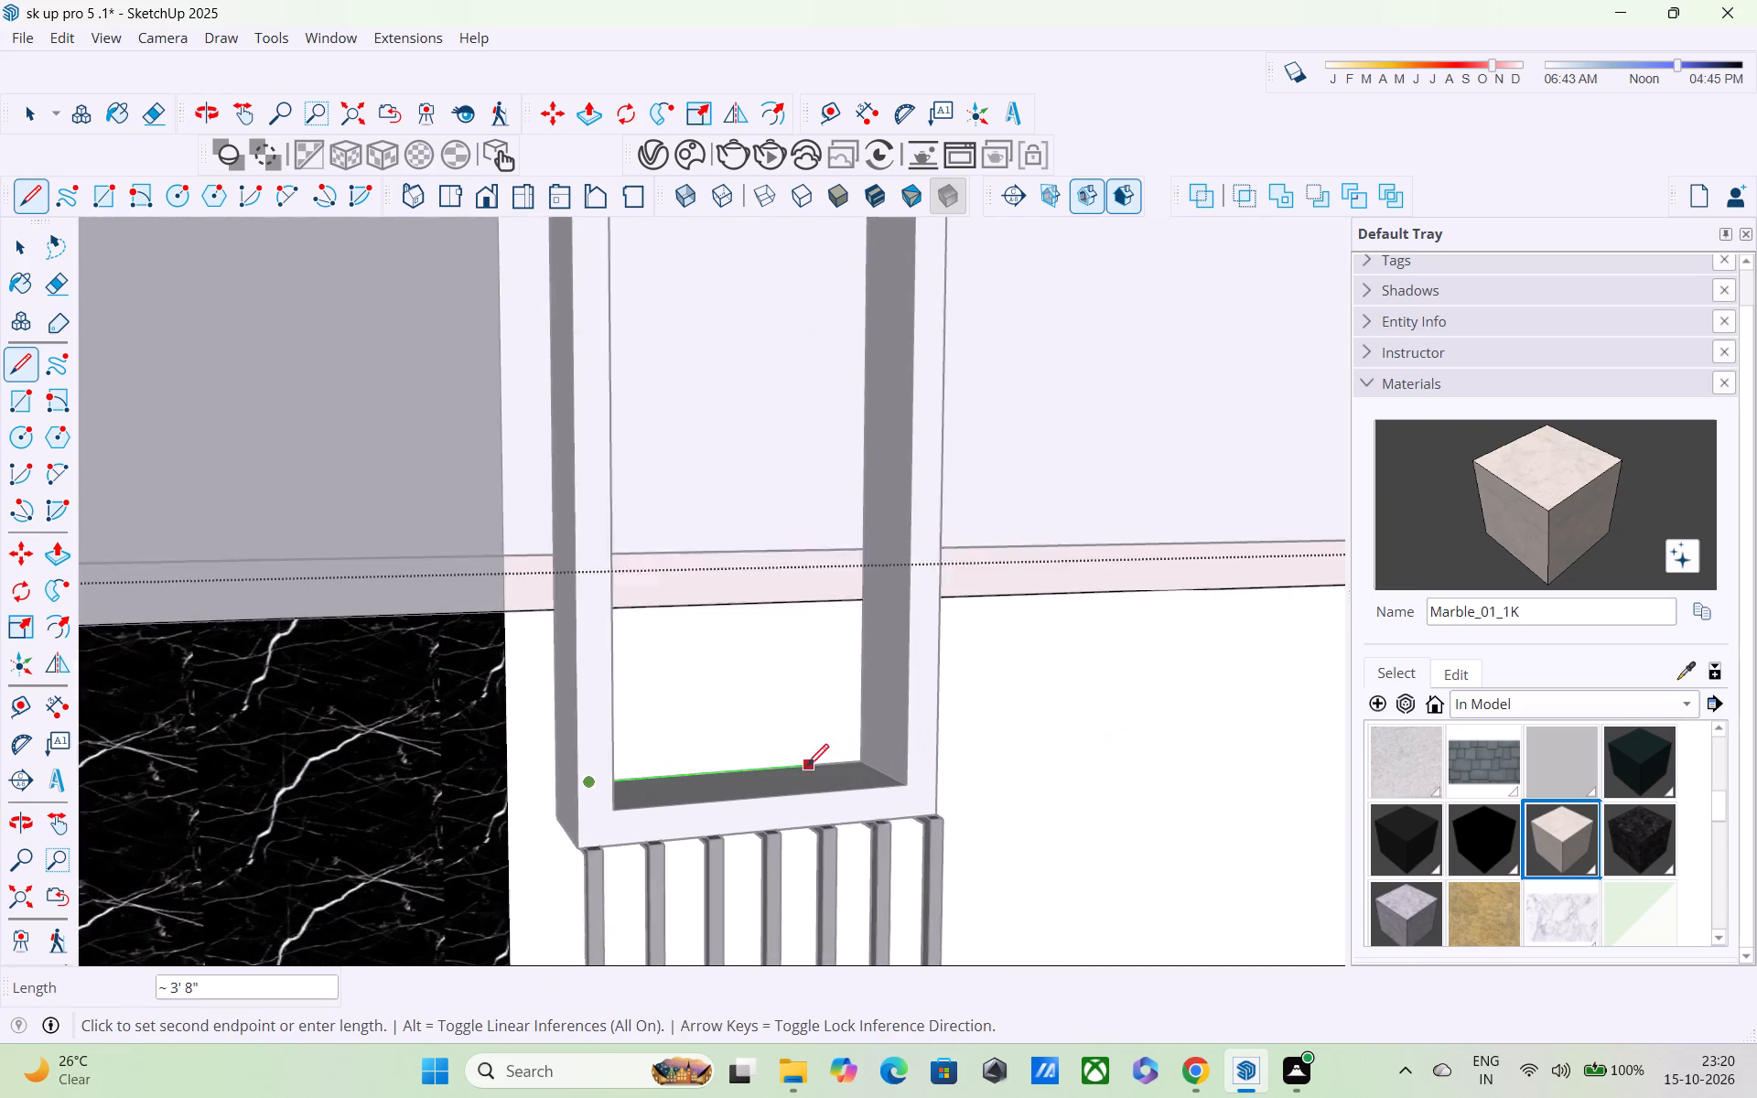
scroll(807, 768, "up", 1)
left_click(863, 764)
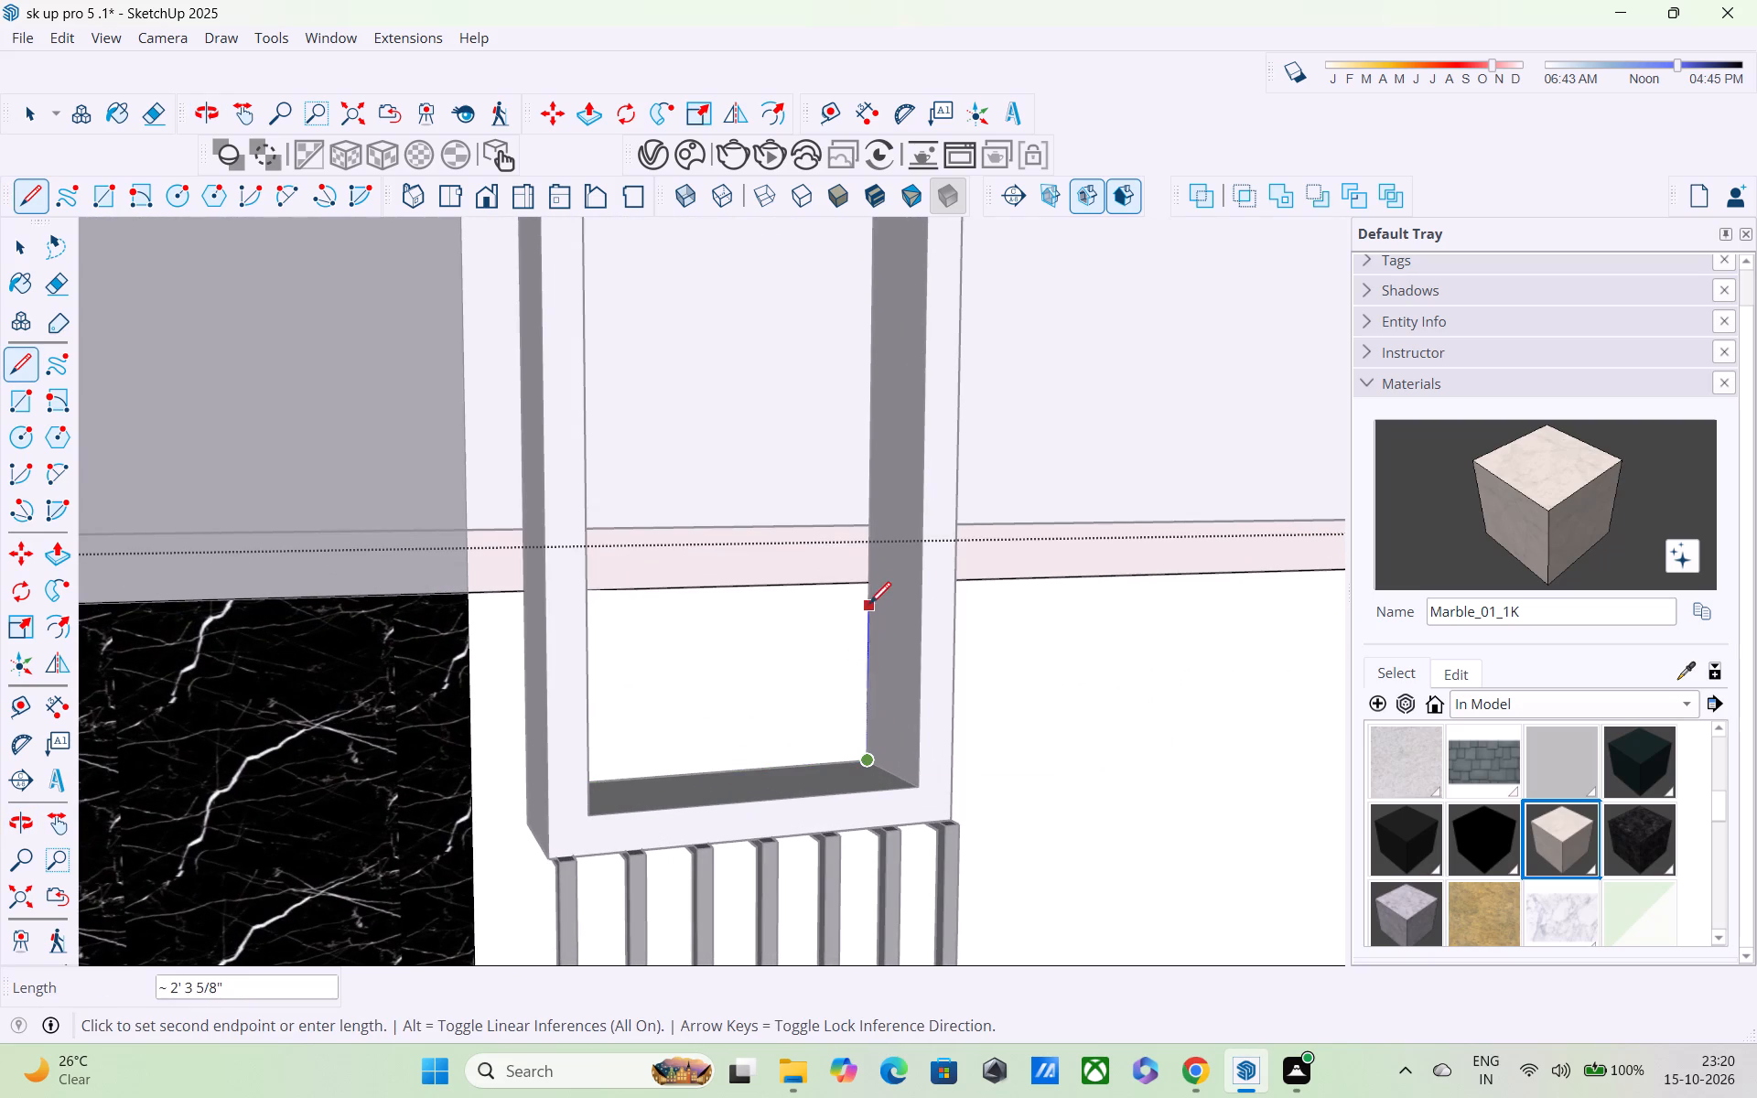
left_click(870, 589)
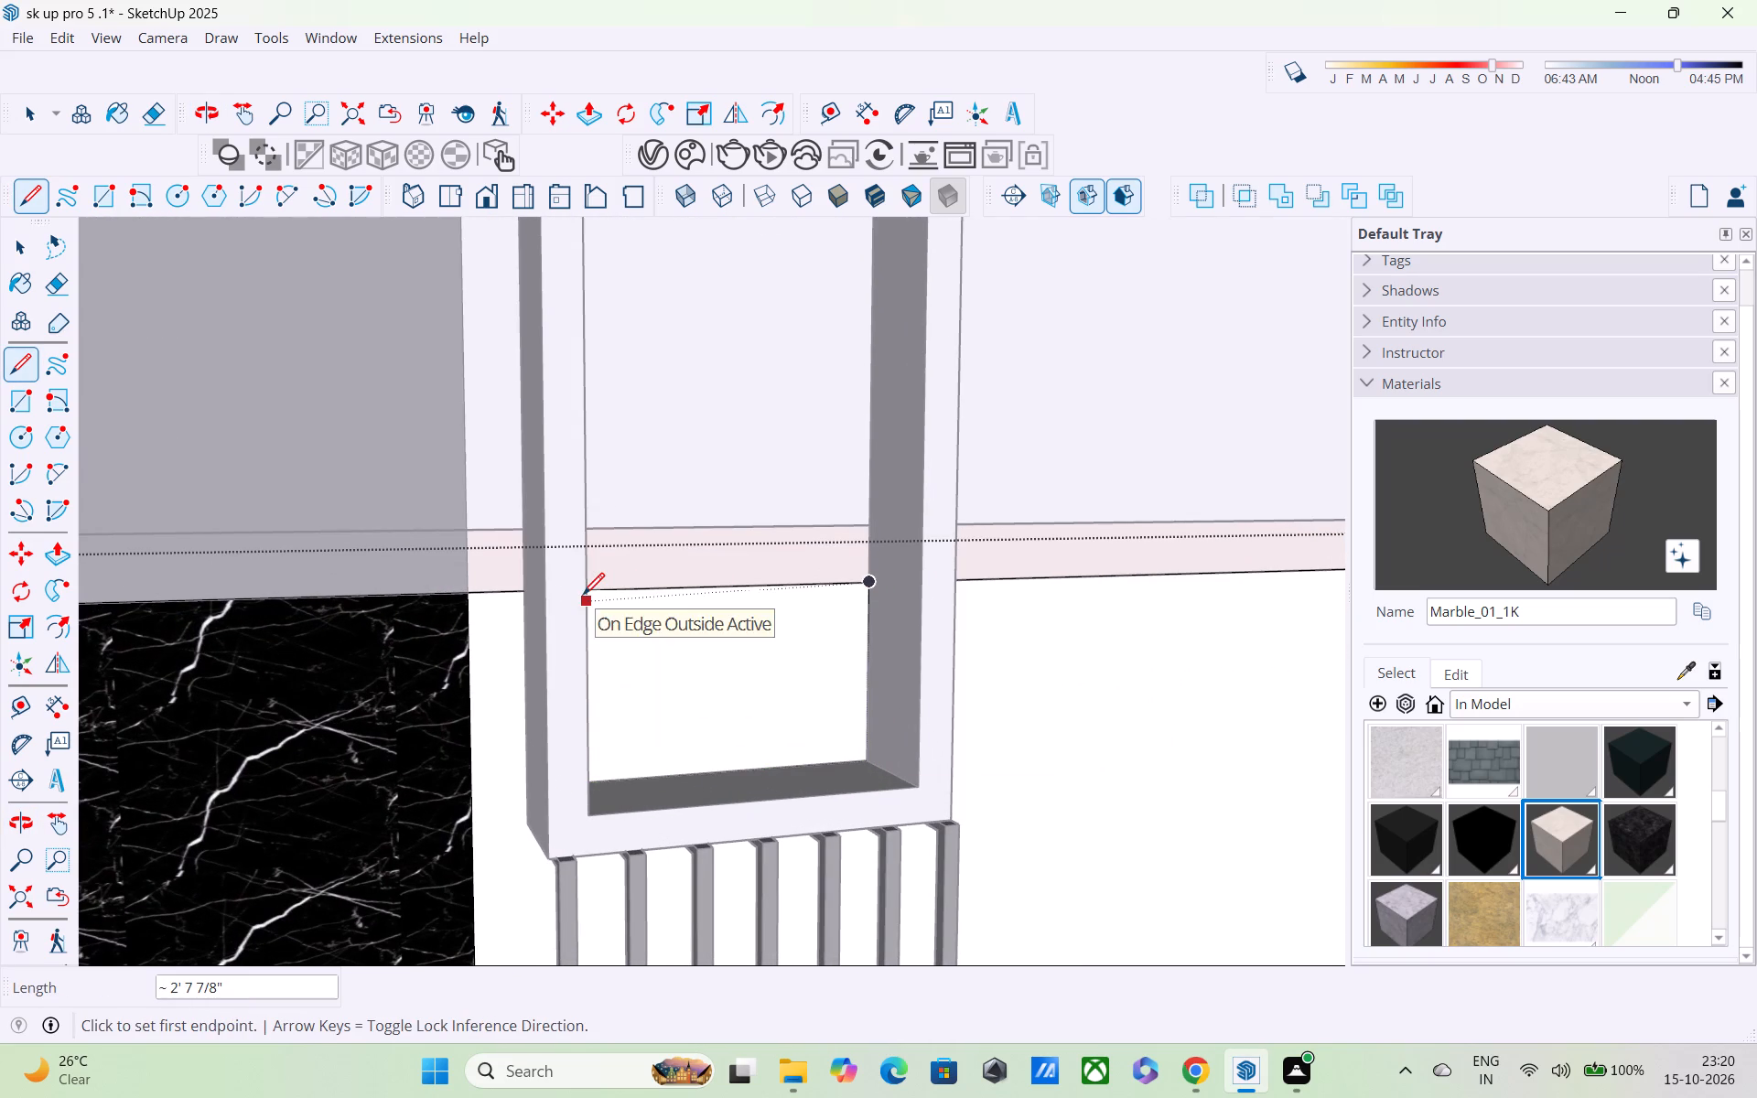
middle_click_drag(597, 595, 390, 588)
scroll(580, 588, "up", 3)
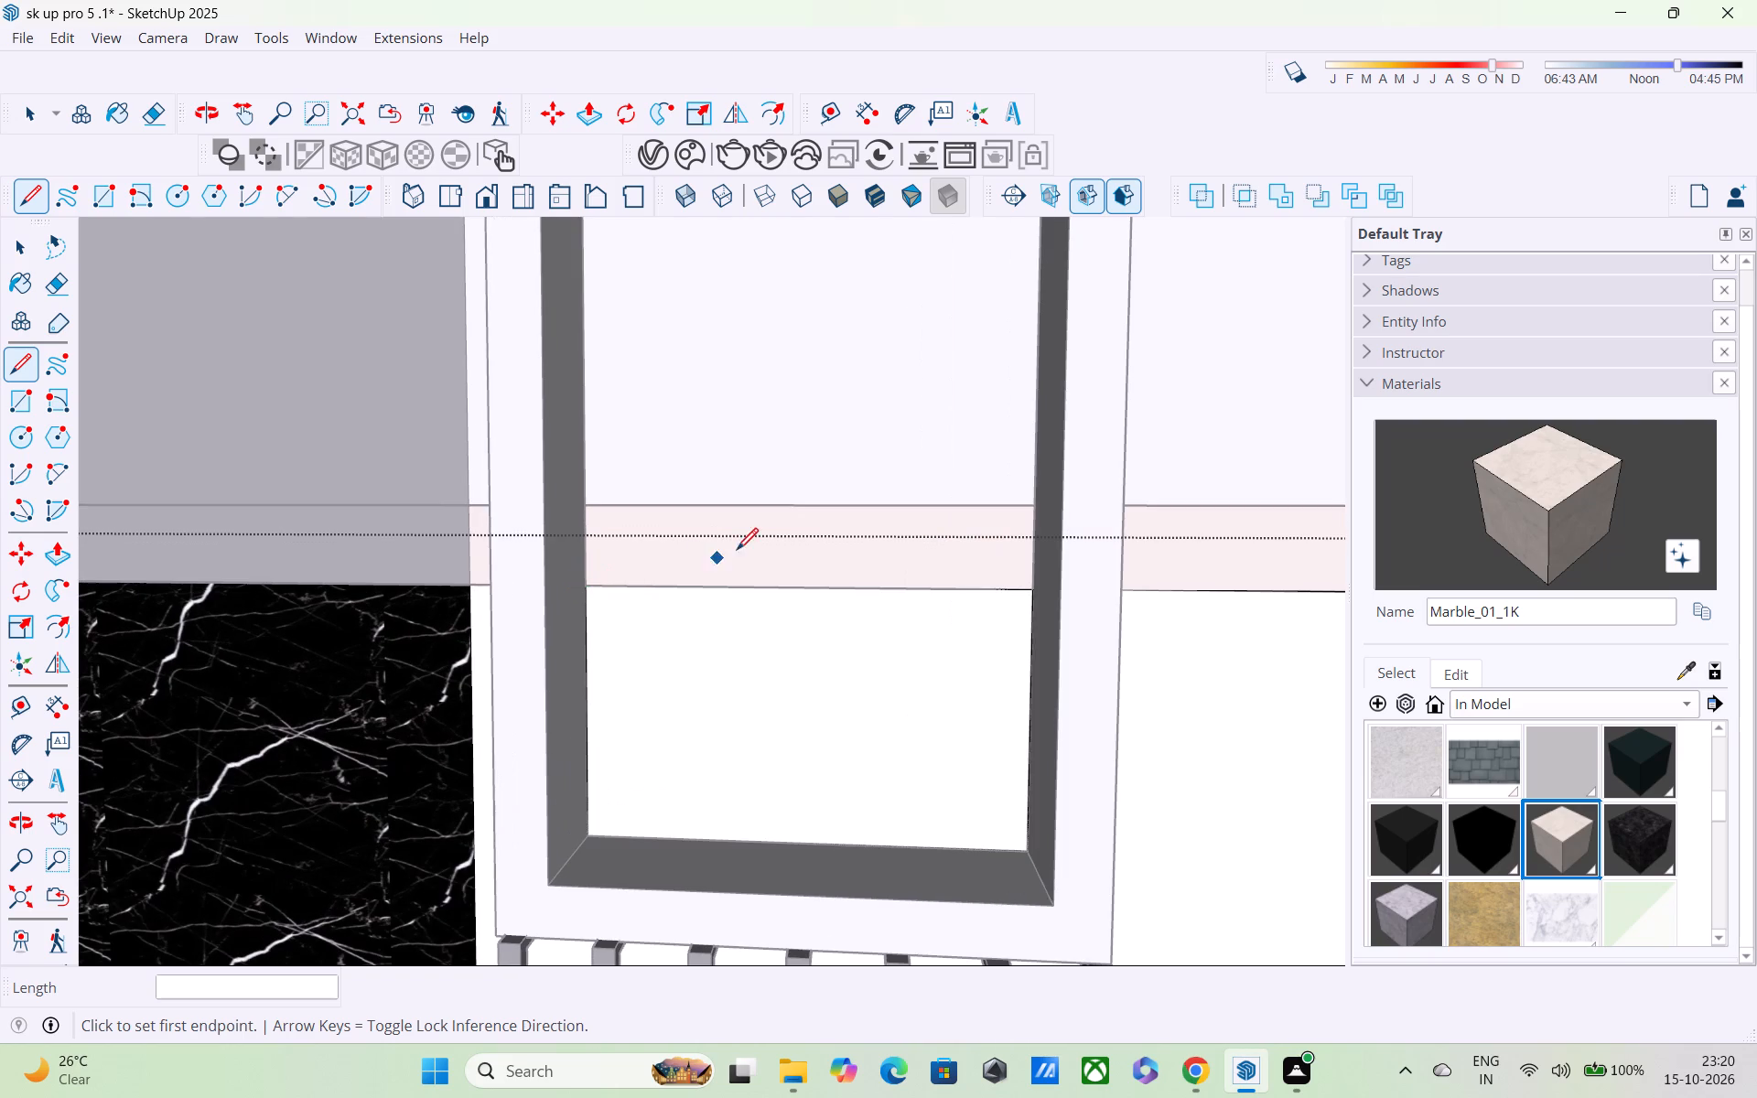
left_click(584, 591)
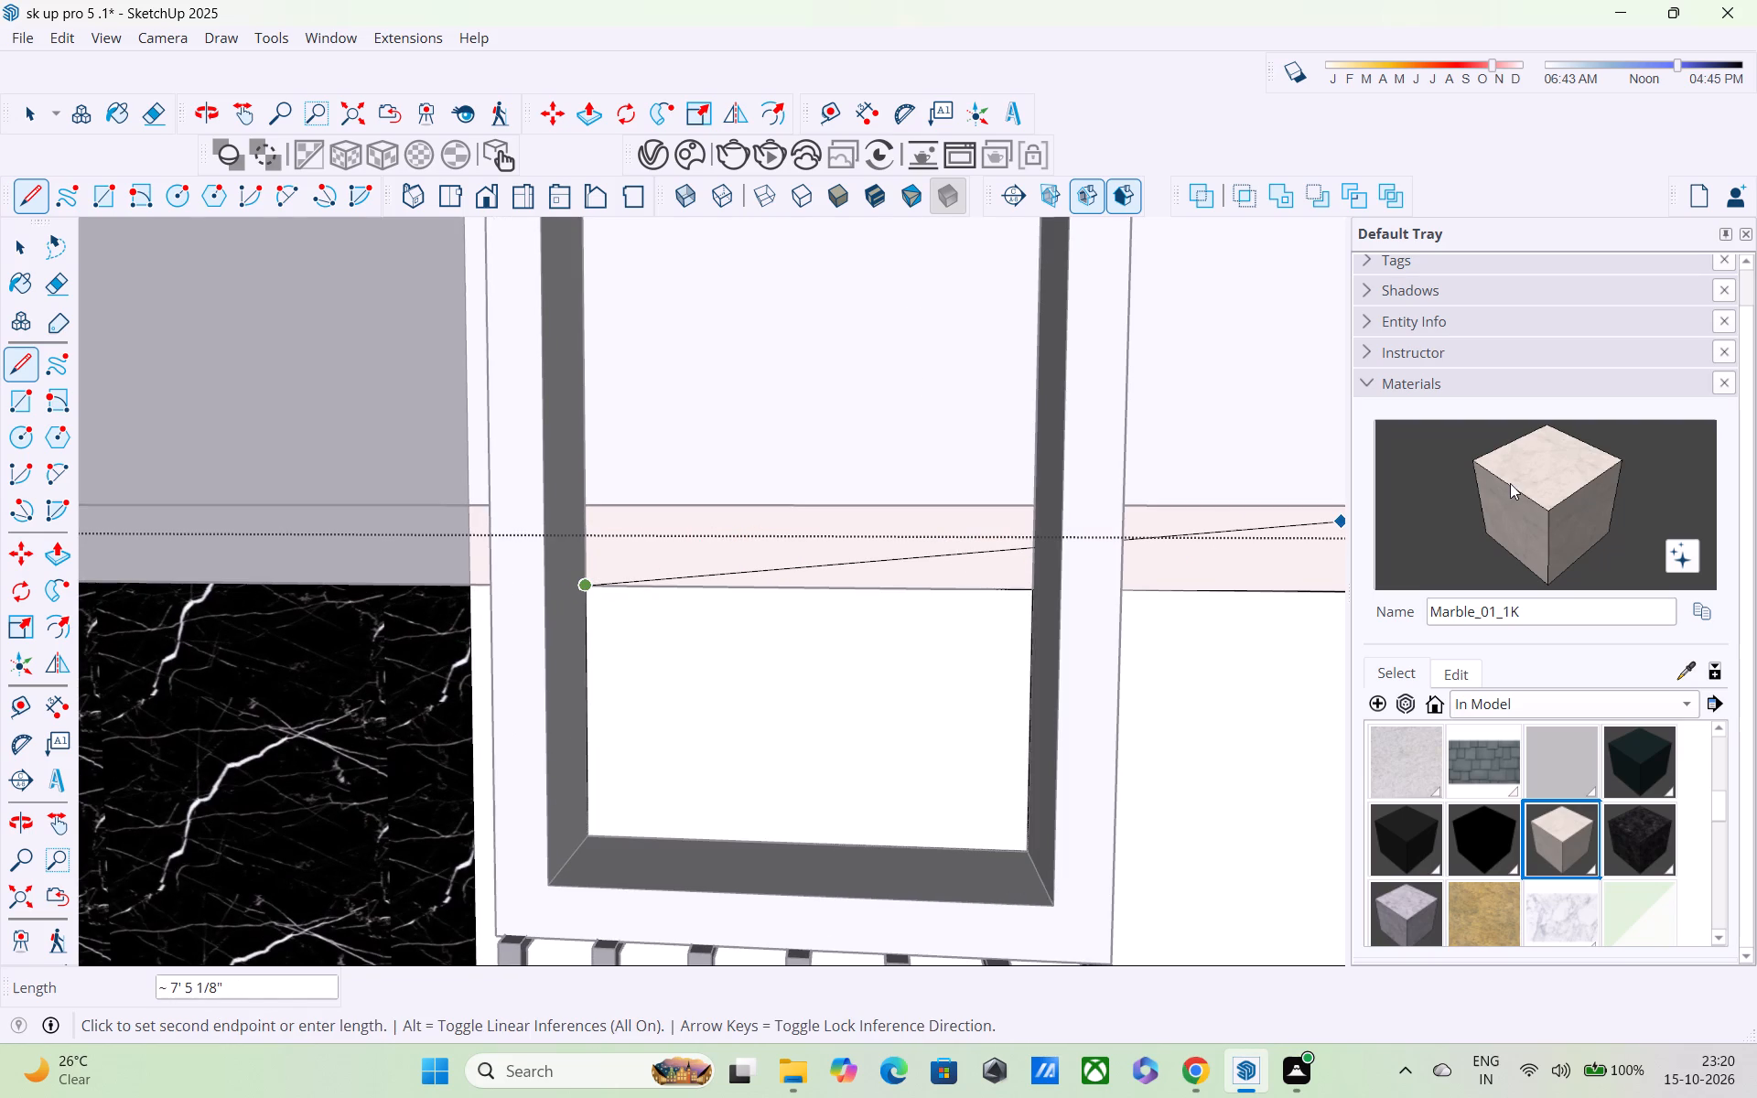
Paint the traced wall area inside the frame with Marble_01_1K and leave the wall group.
left_click(1521, 485)
left_click(942, 651)
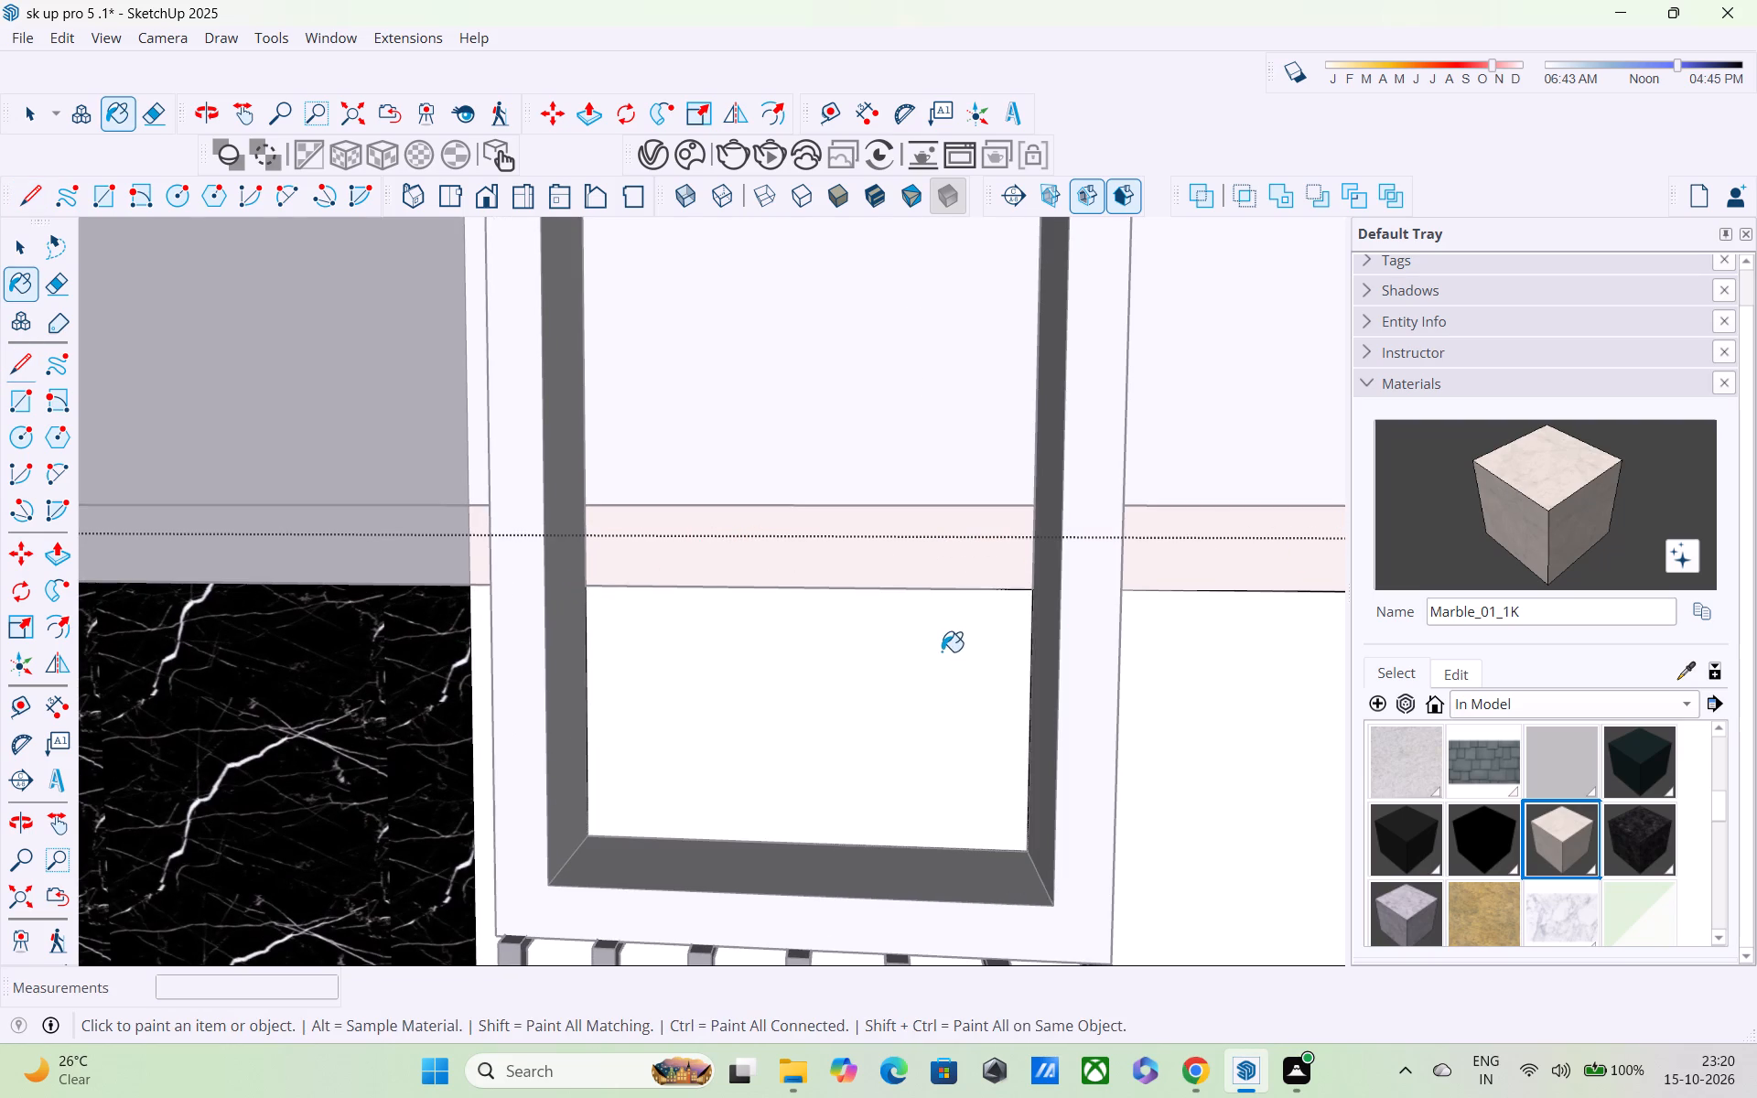
scroll(932, 653, "down", 3)
middle_click_drag(920, 624, 976, 693)
scroll(976, 693, "up", 1)
scroll(932, 545, "down", 3)
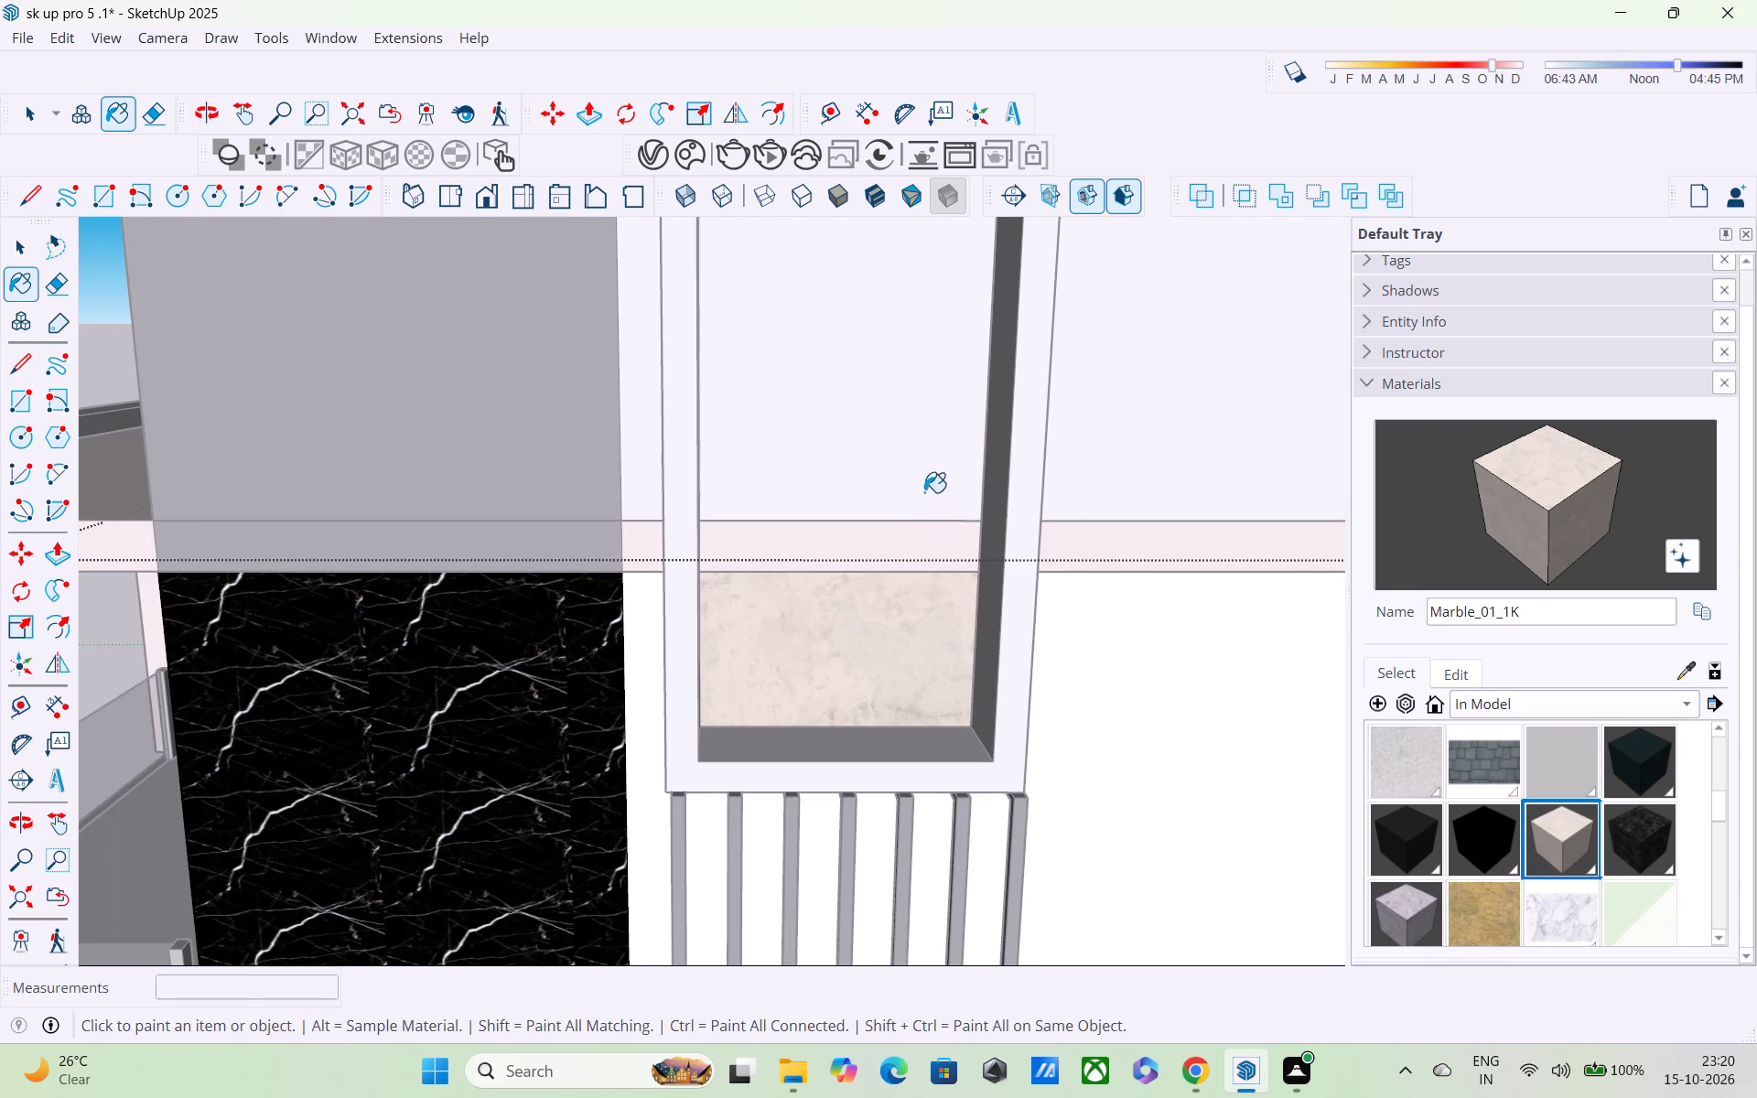
key("l")
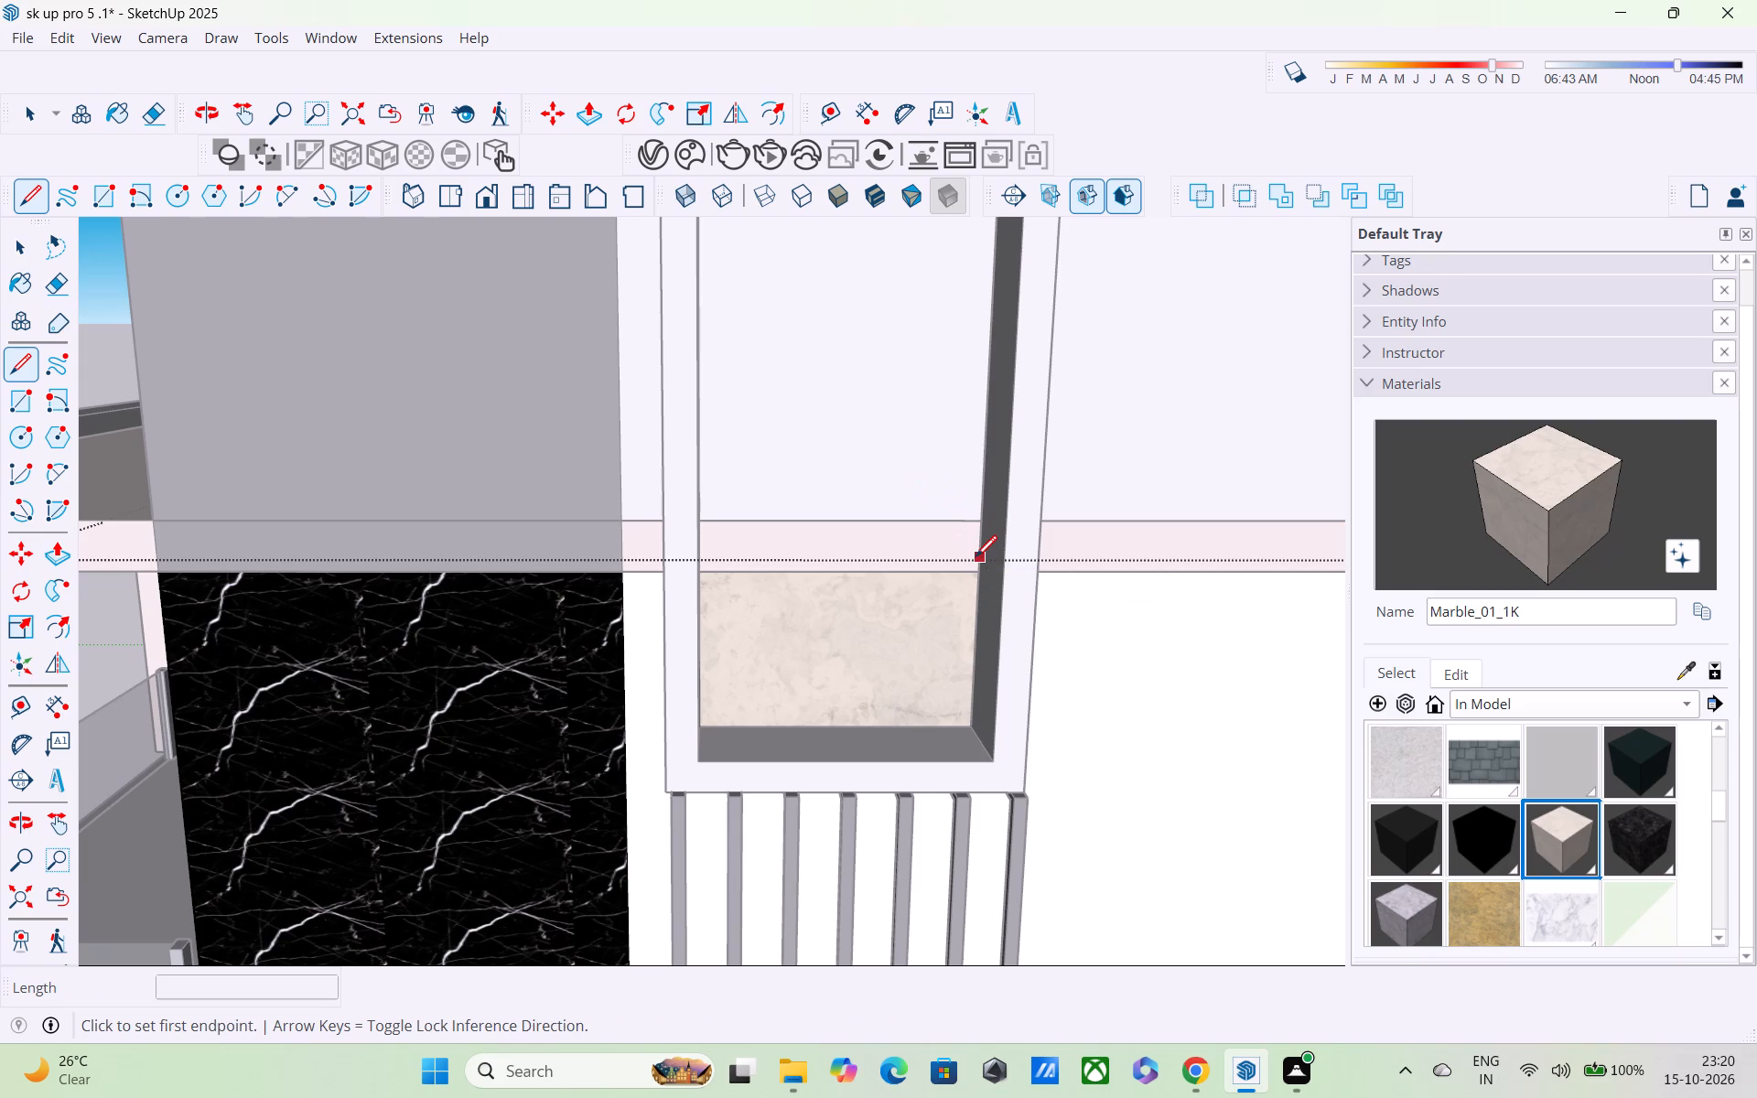
key("space")
left_click(1102, 470)
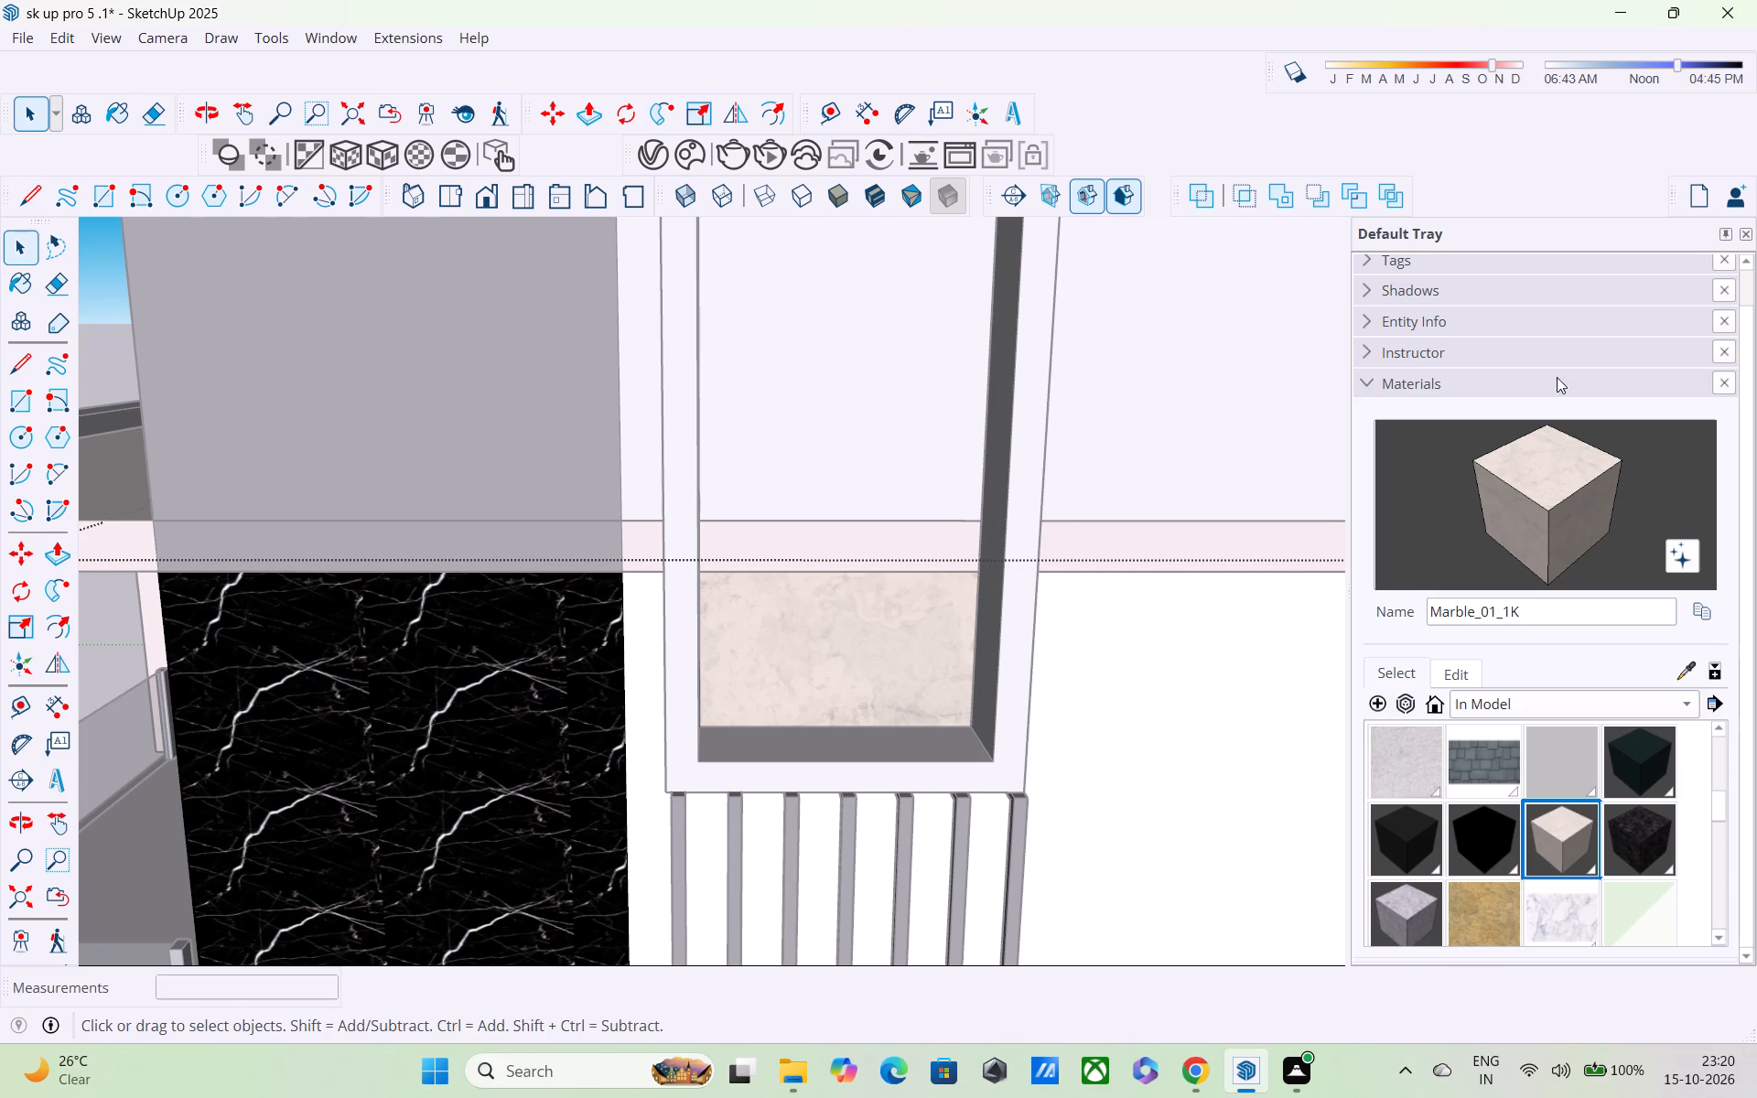
left_click(115, 352)
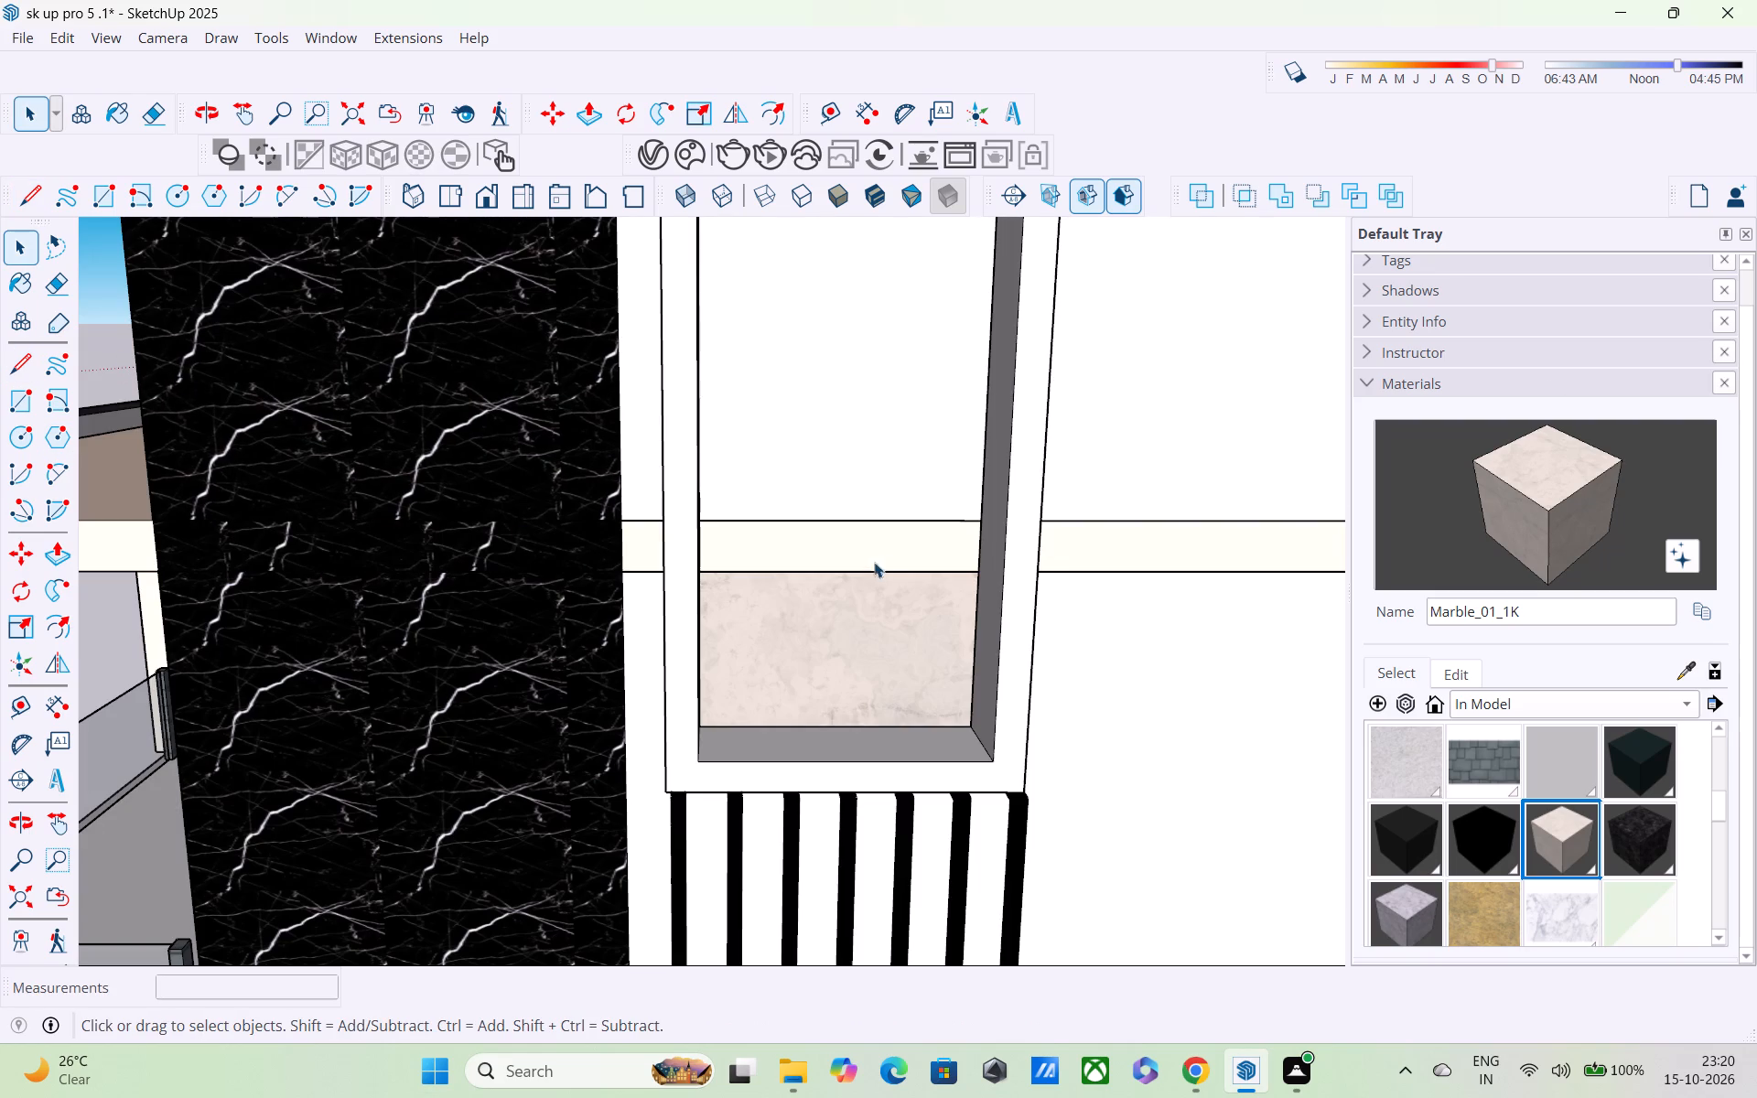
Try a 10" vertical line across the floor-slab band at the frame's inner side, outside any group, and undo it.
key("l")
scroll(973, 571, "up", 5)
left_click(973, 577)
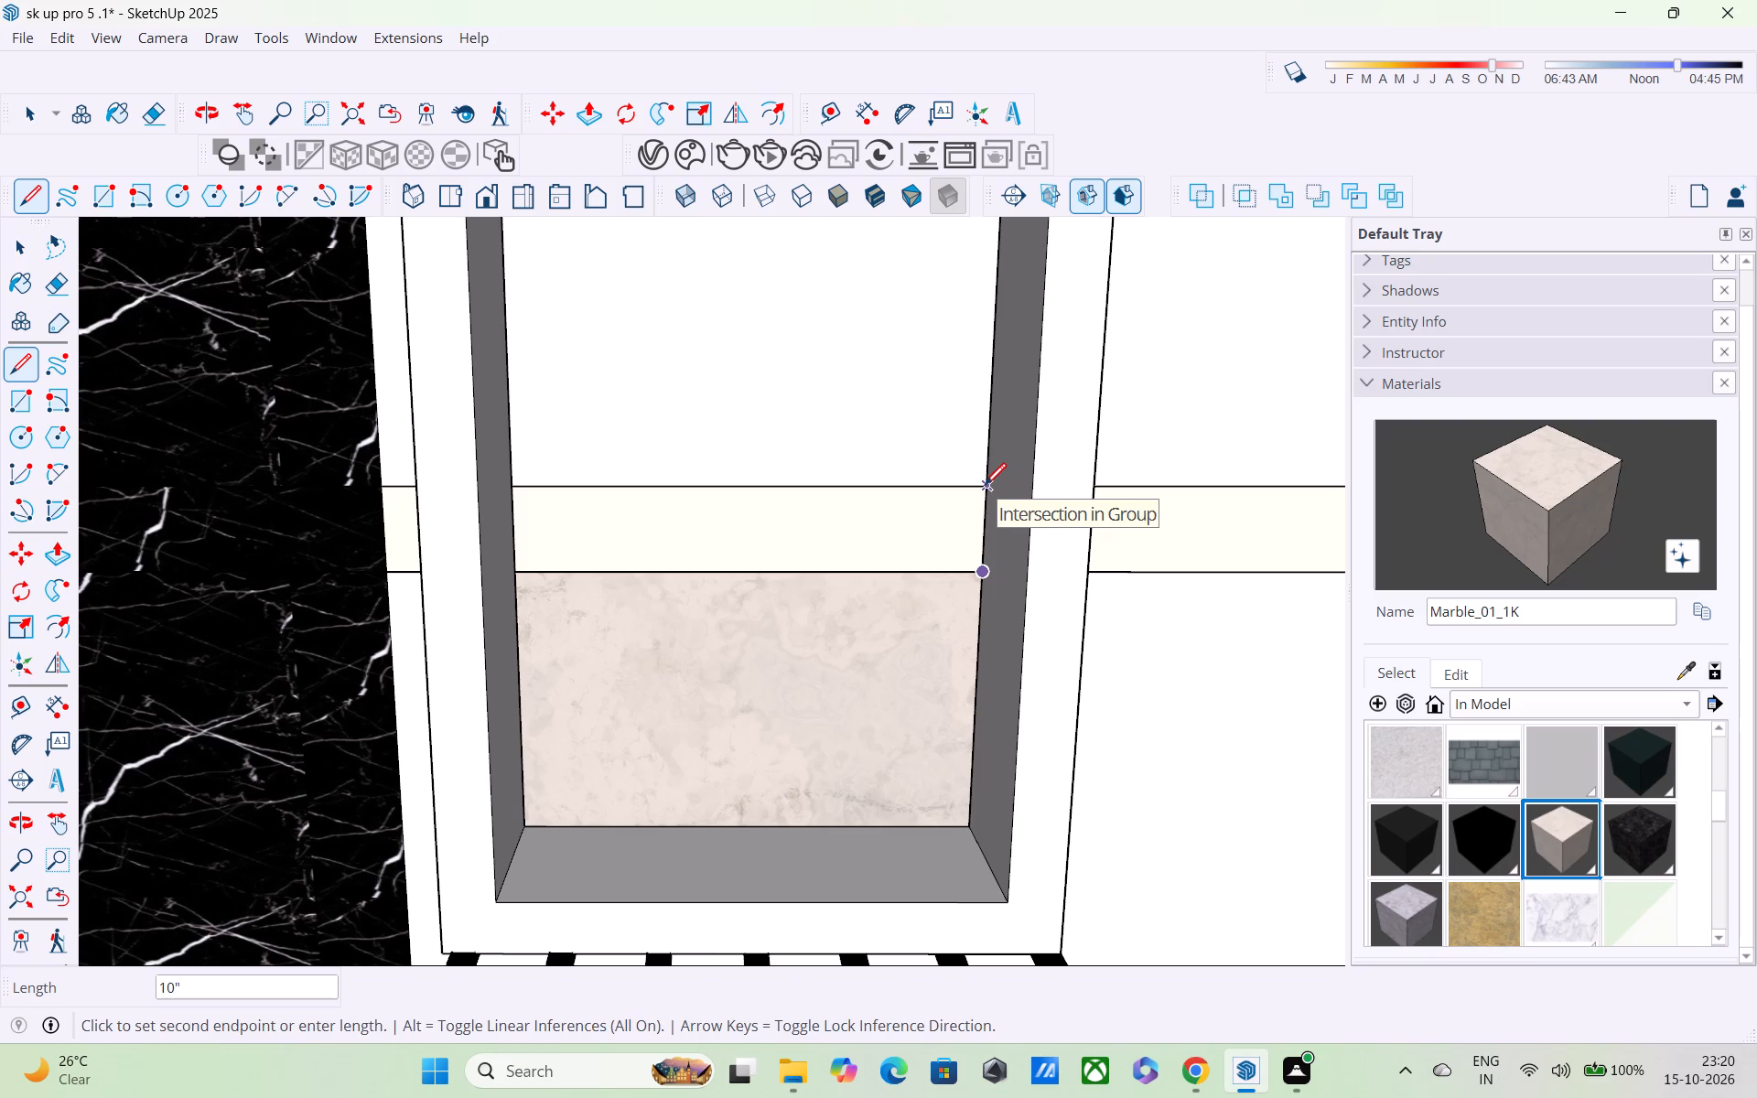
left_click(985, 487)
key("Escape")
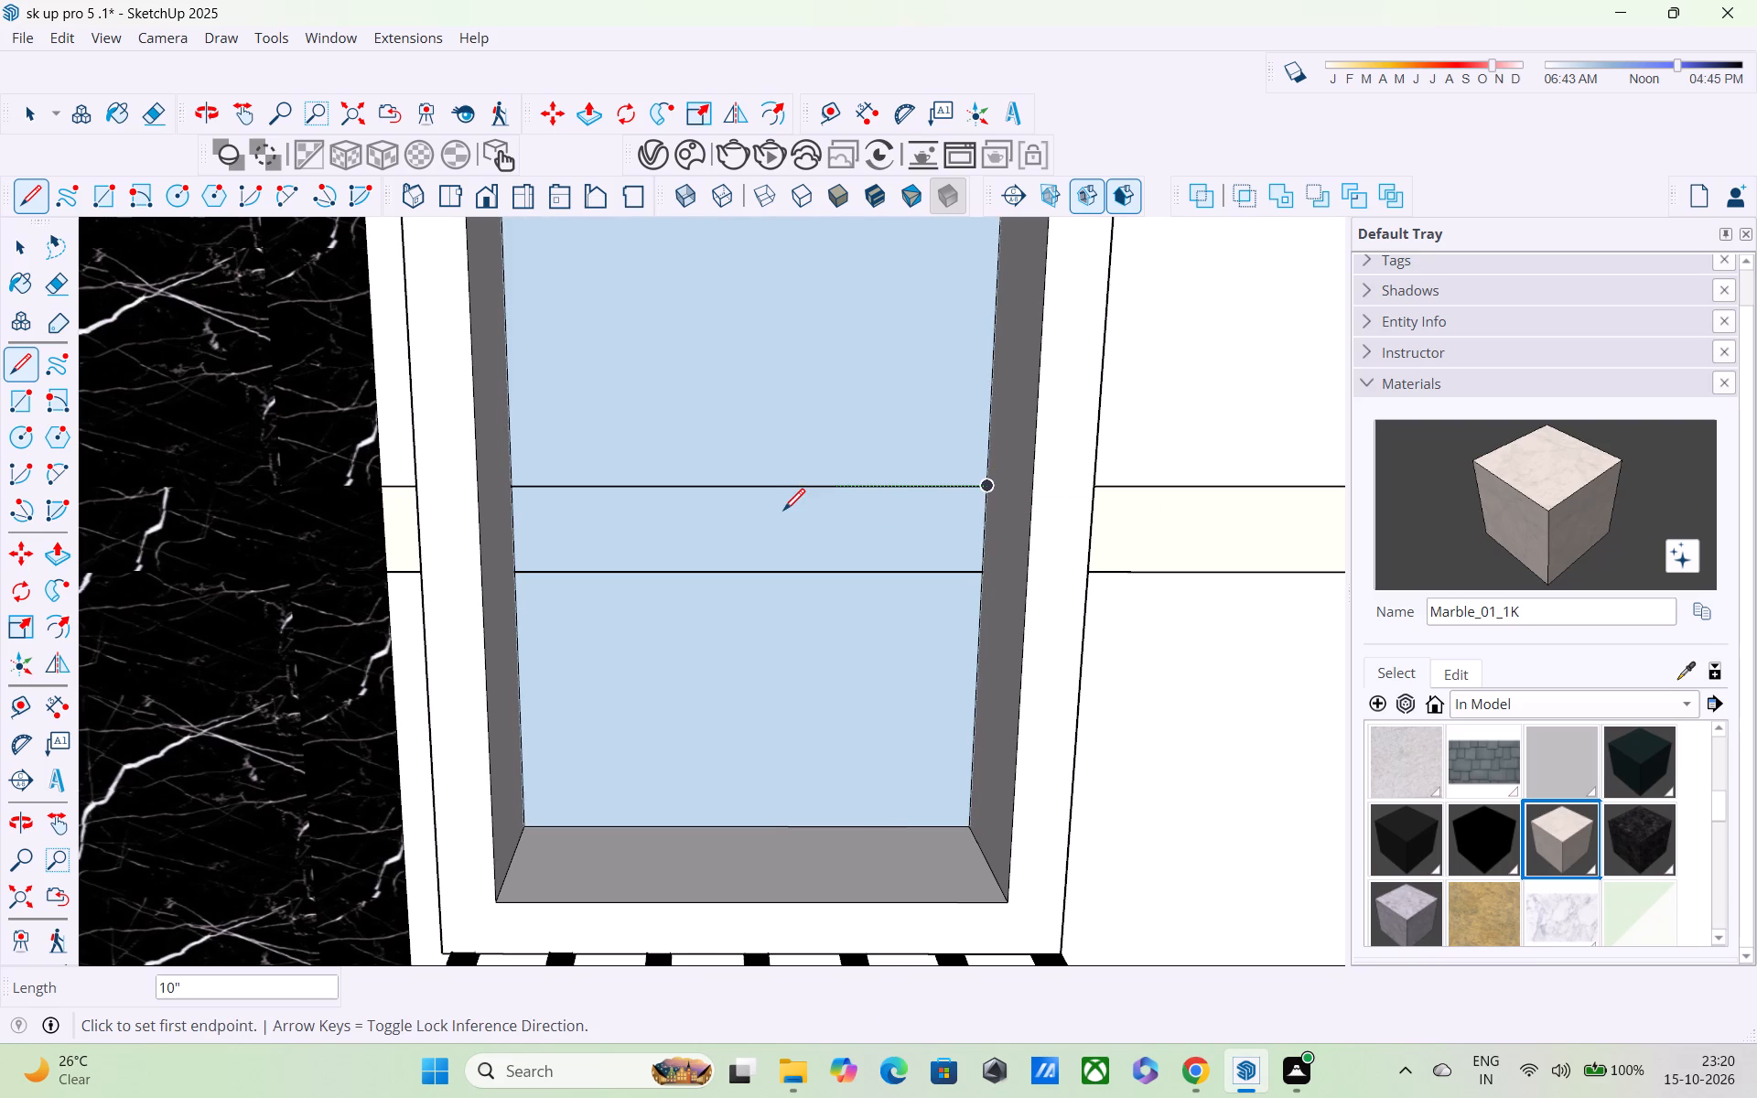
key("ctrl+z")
Open the floor slab's group and trace the frame's opening across its edge band with two short side lines and a top line.
scroll(672, 589, "down", 2)
key("space")
double_click(743, 548)
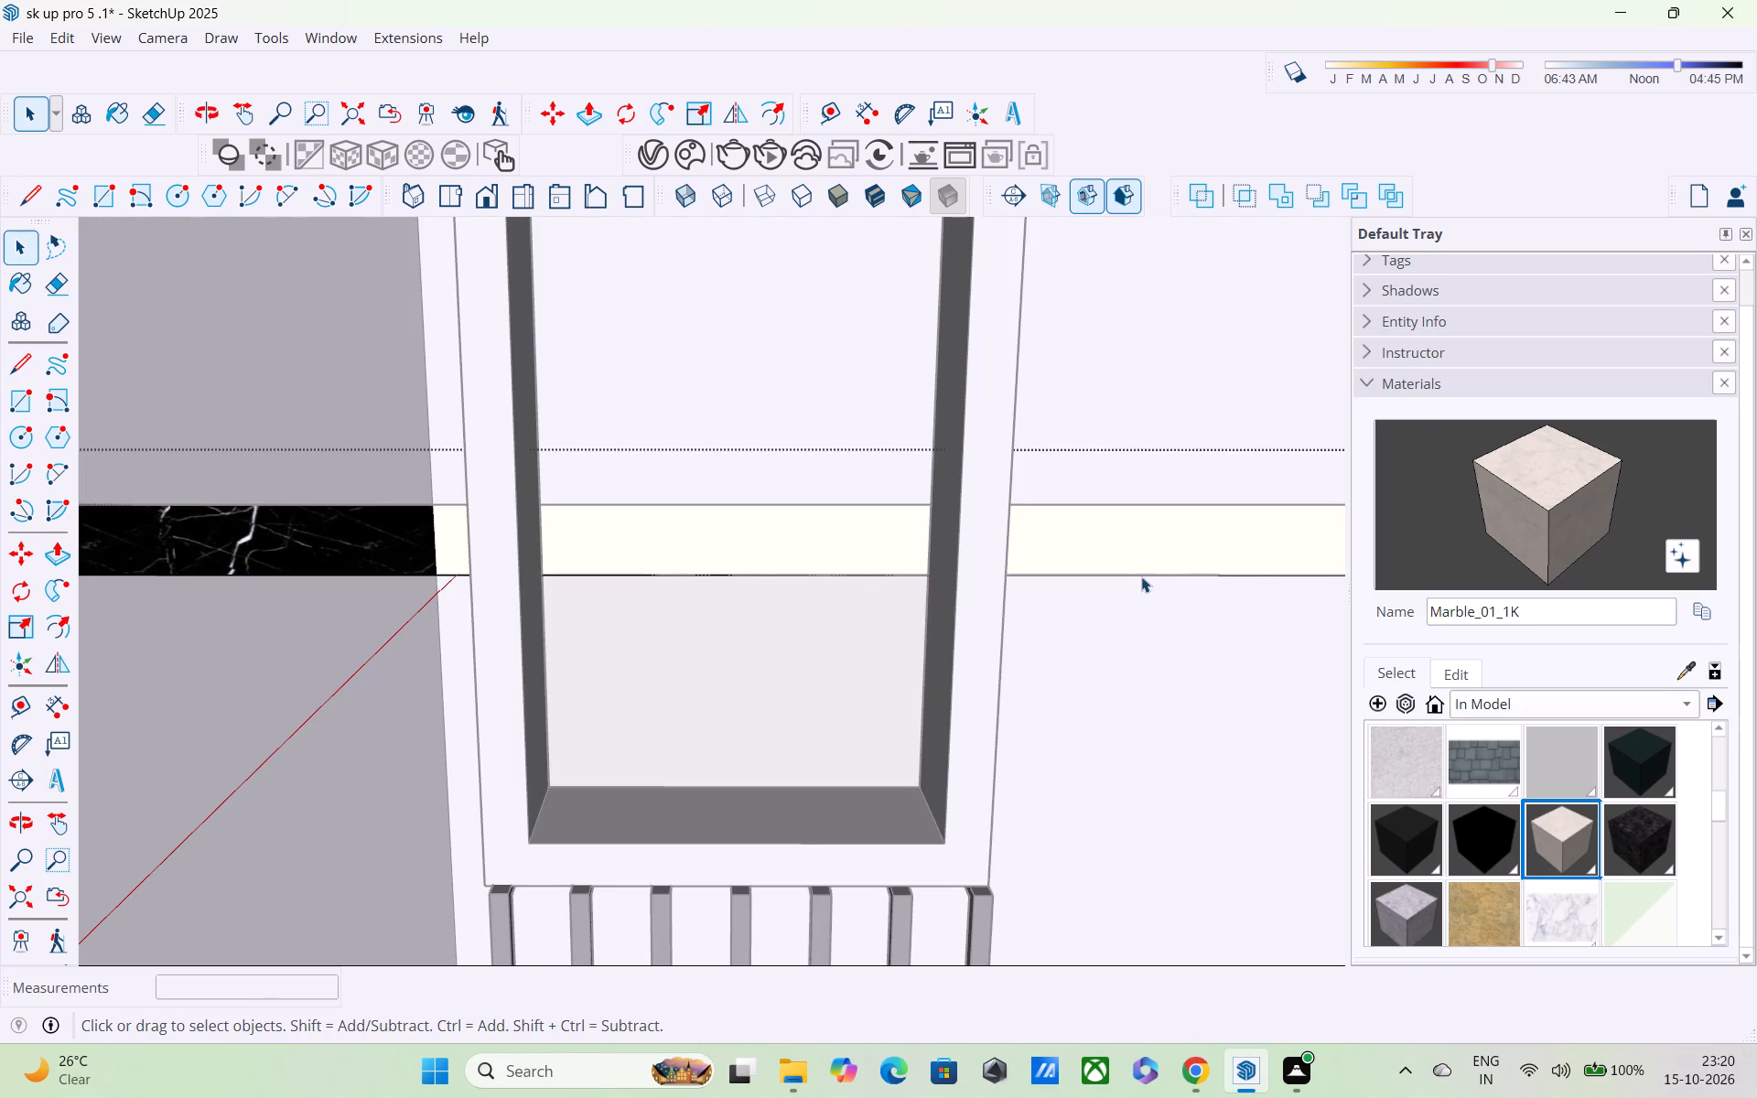
key("l")
left_click(932, 576)
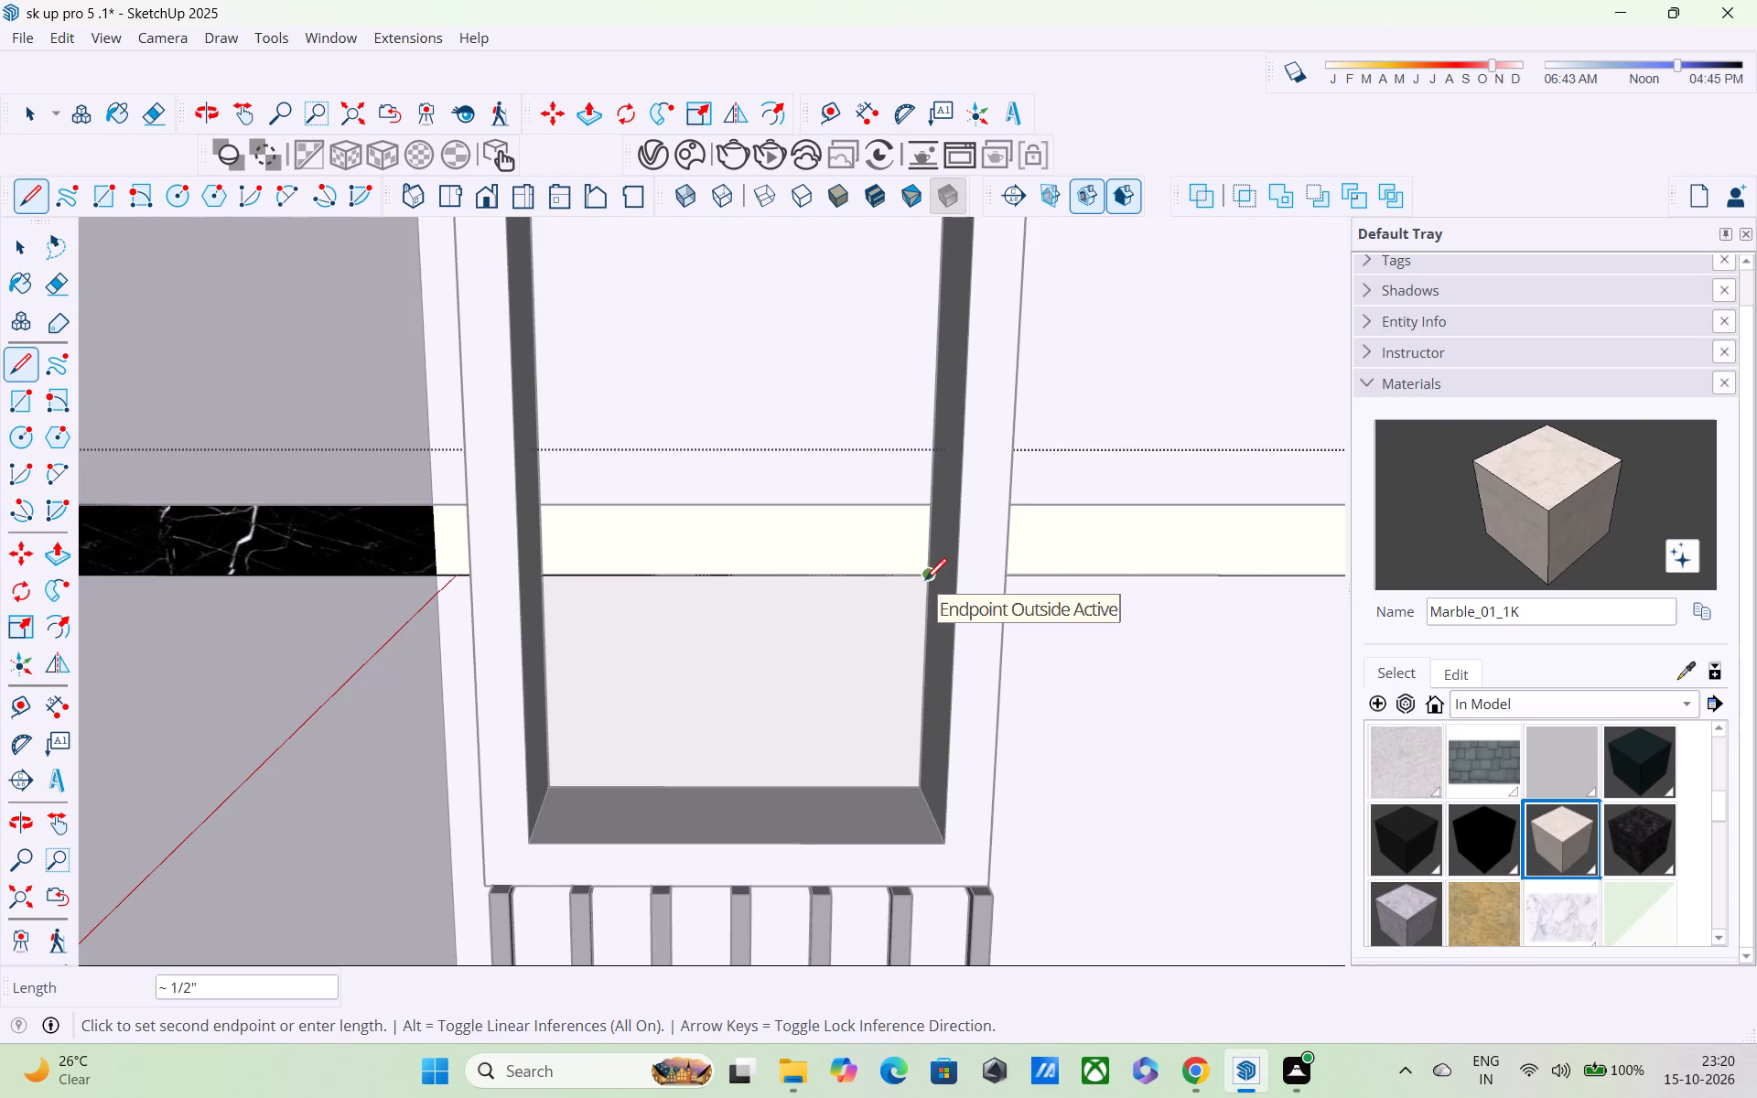
left_click(932, 508)
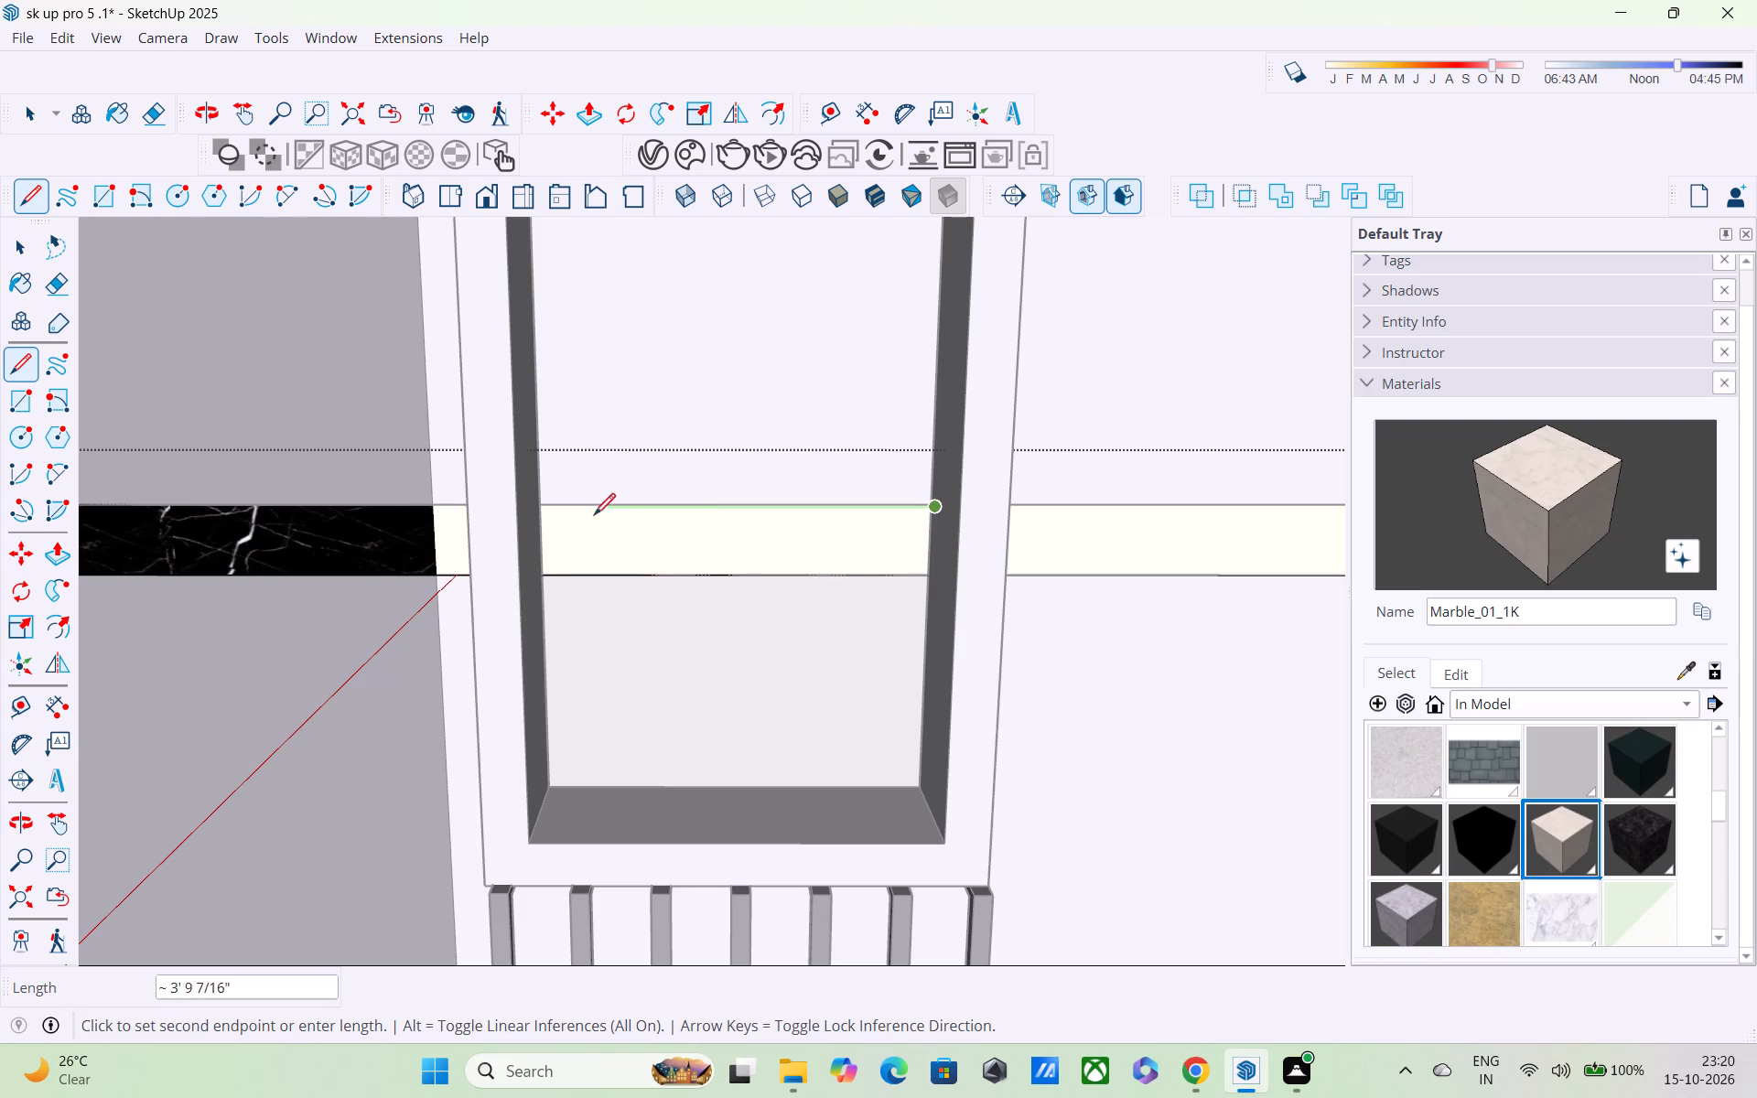
scroll(538, 503, "up", 3)
middle_click_drag(541, 504, 542, 504)
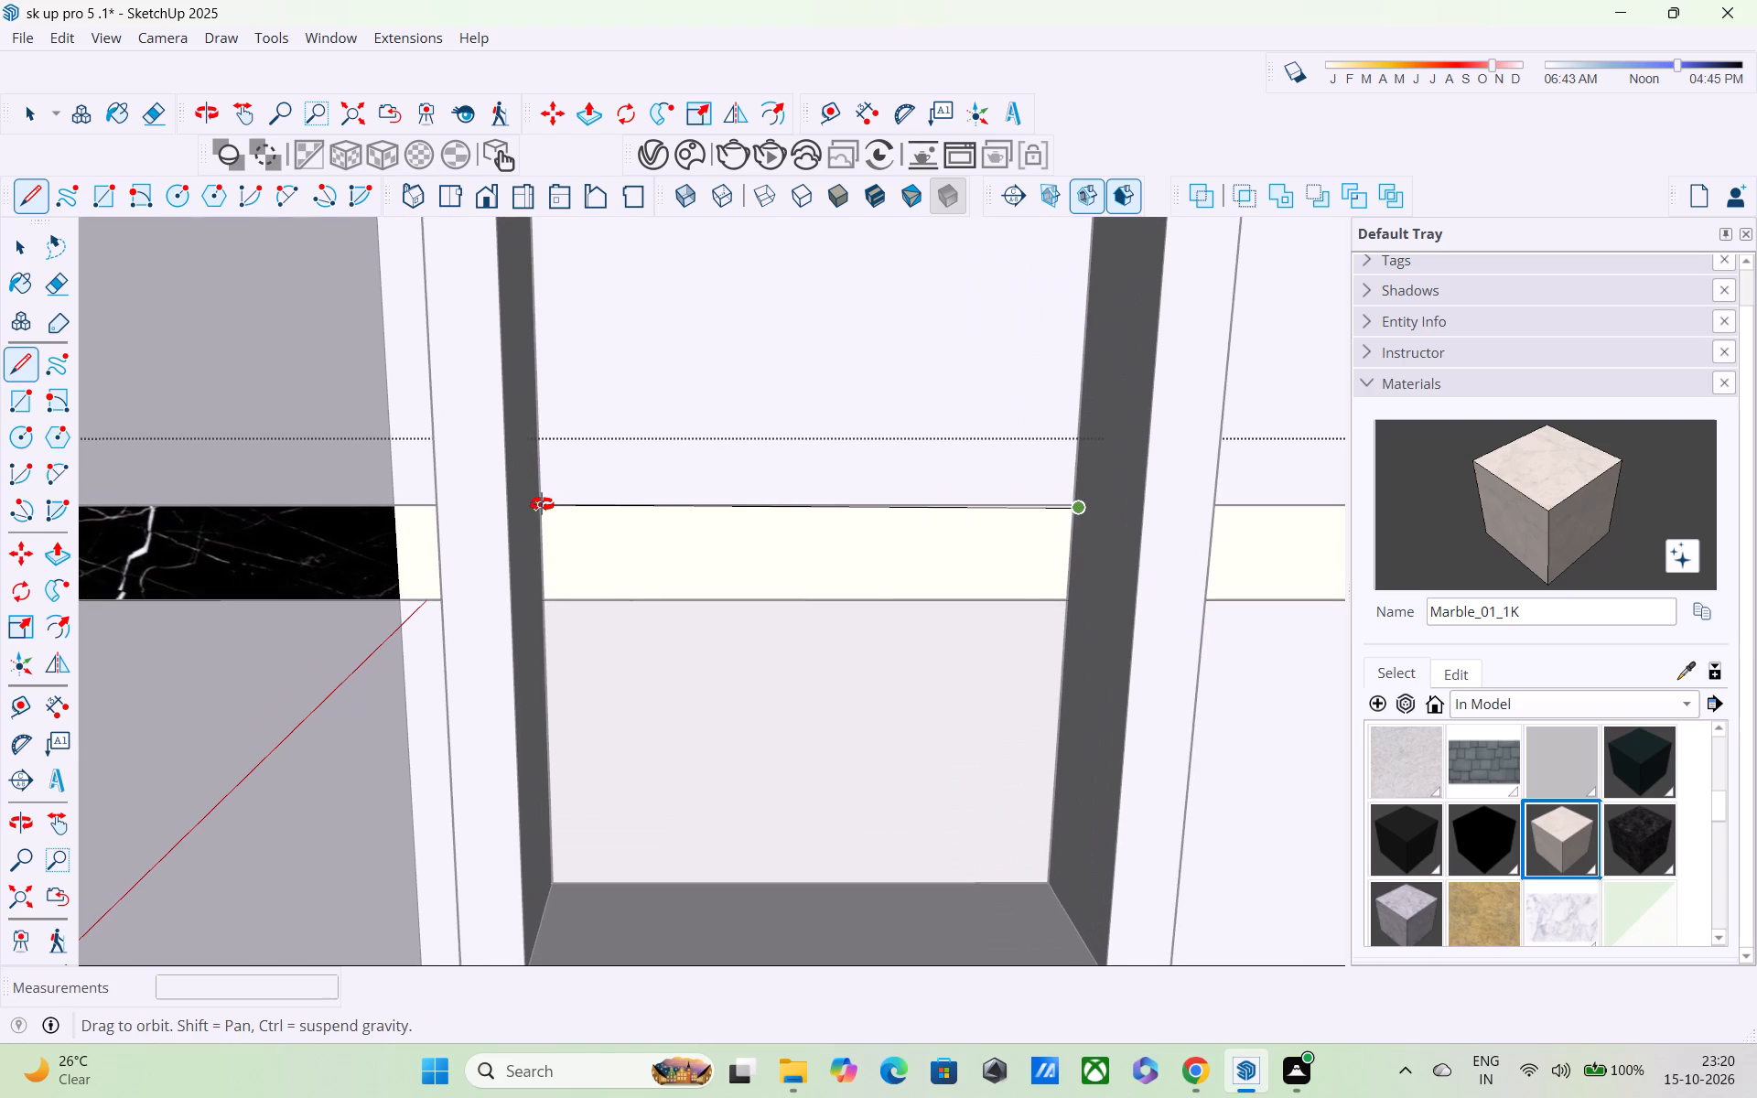
middle_click_drag(542, 504, 460, 684)
scroll(701, 559, "up", 4)
scroll(620, 544, "up", 3)
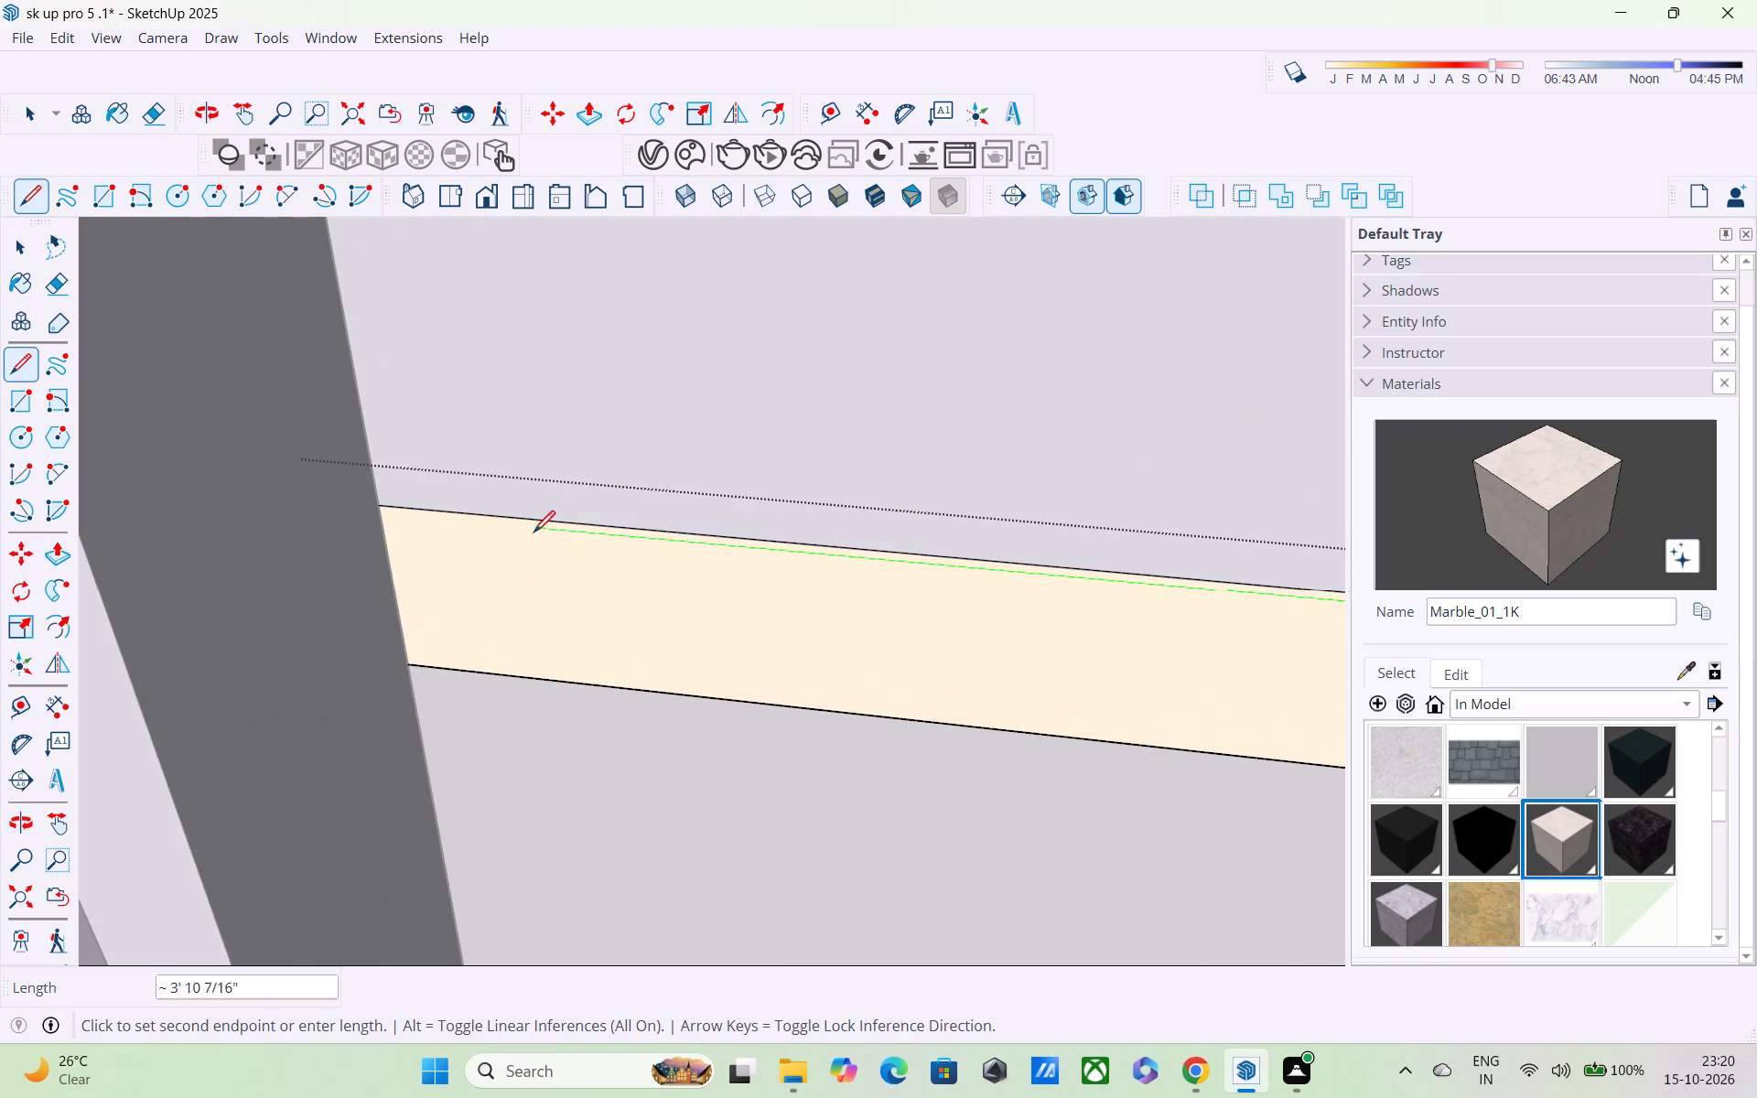
left_click(377, 498)
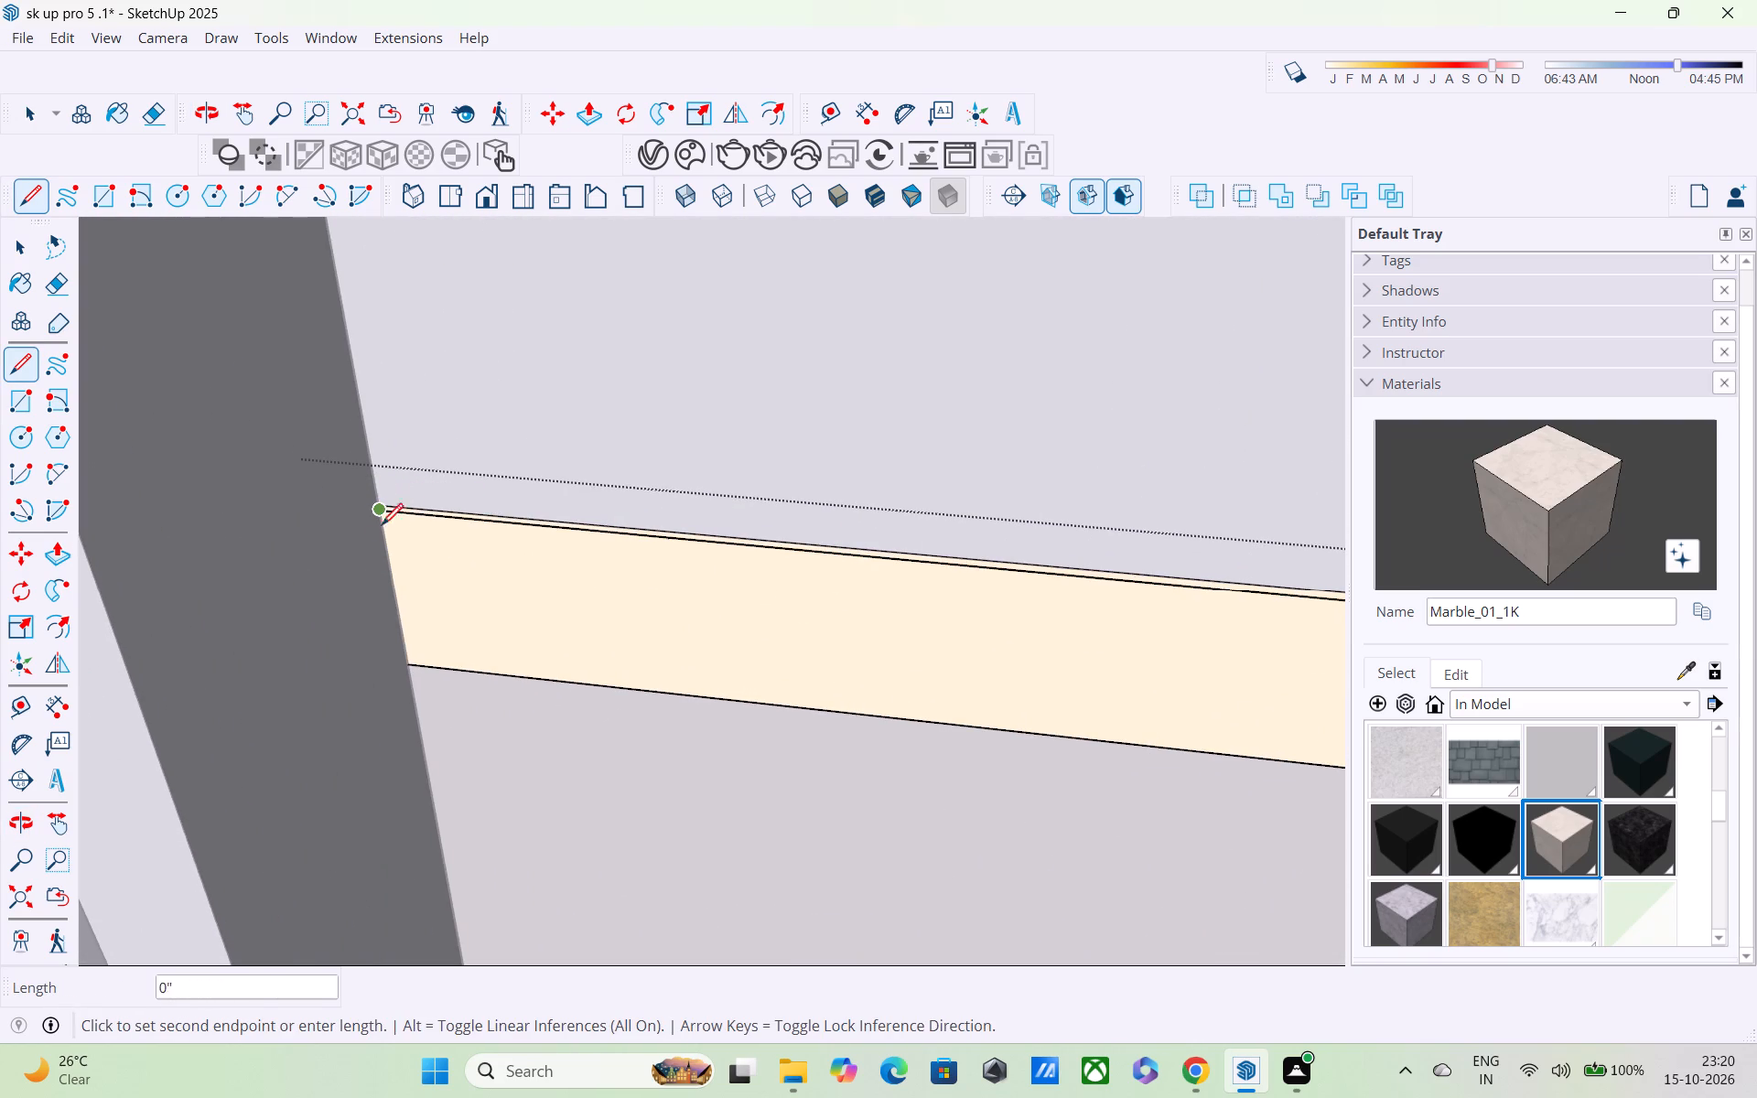
left_click(415, 657)
scroll(530, 667, "down", 2)
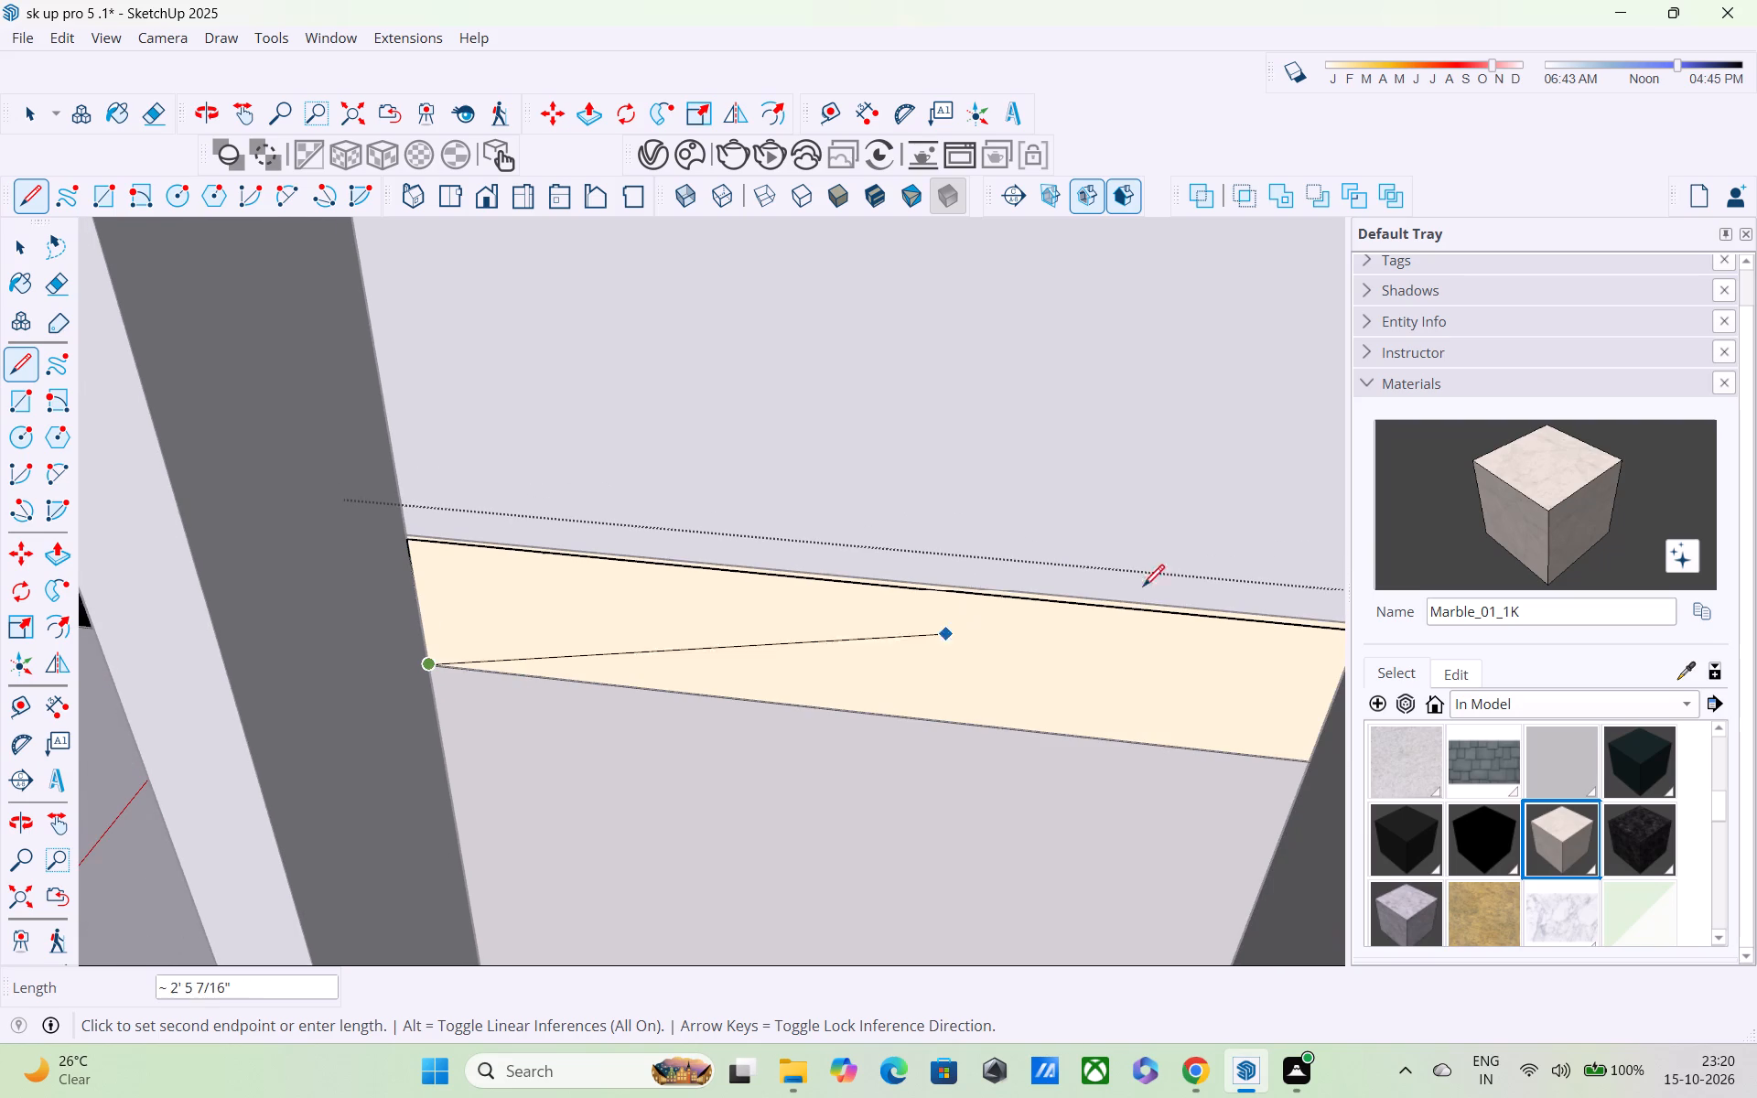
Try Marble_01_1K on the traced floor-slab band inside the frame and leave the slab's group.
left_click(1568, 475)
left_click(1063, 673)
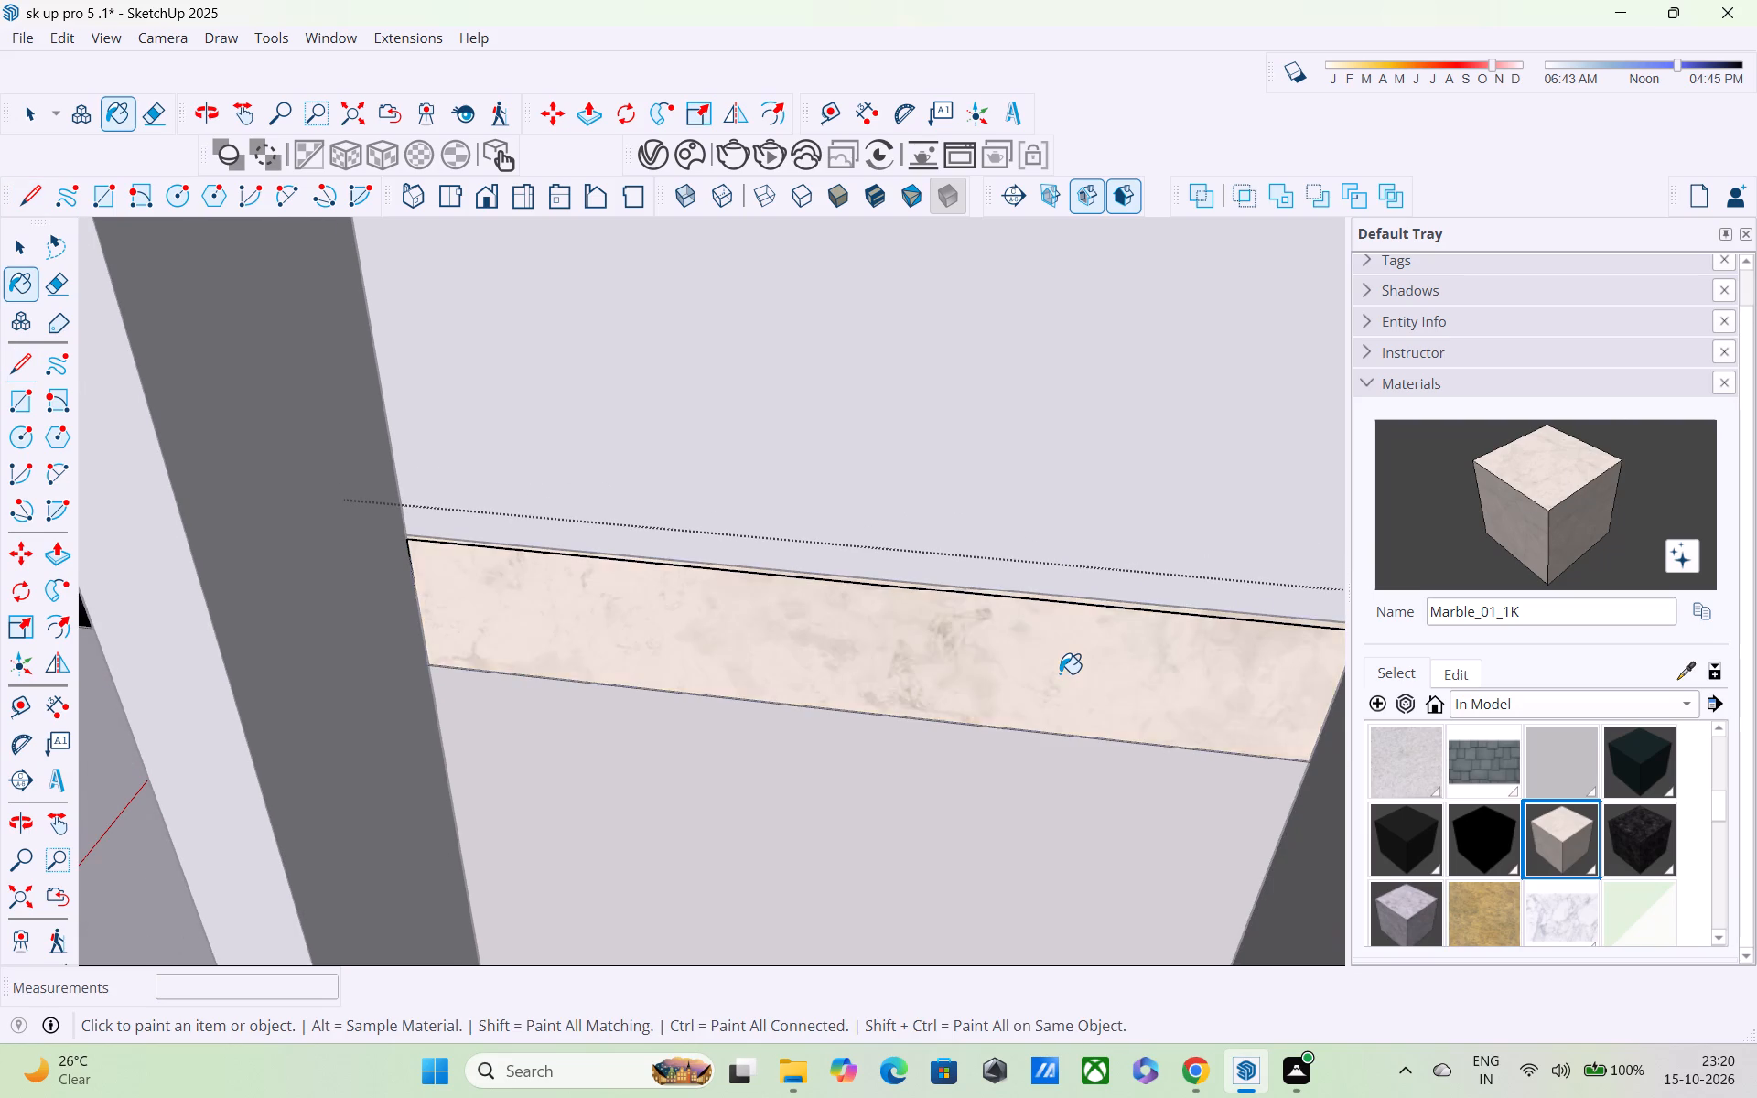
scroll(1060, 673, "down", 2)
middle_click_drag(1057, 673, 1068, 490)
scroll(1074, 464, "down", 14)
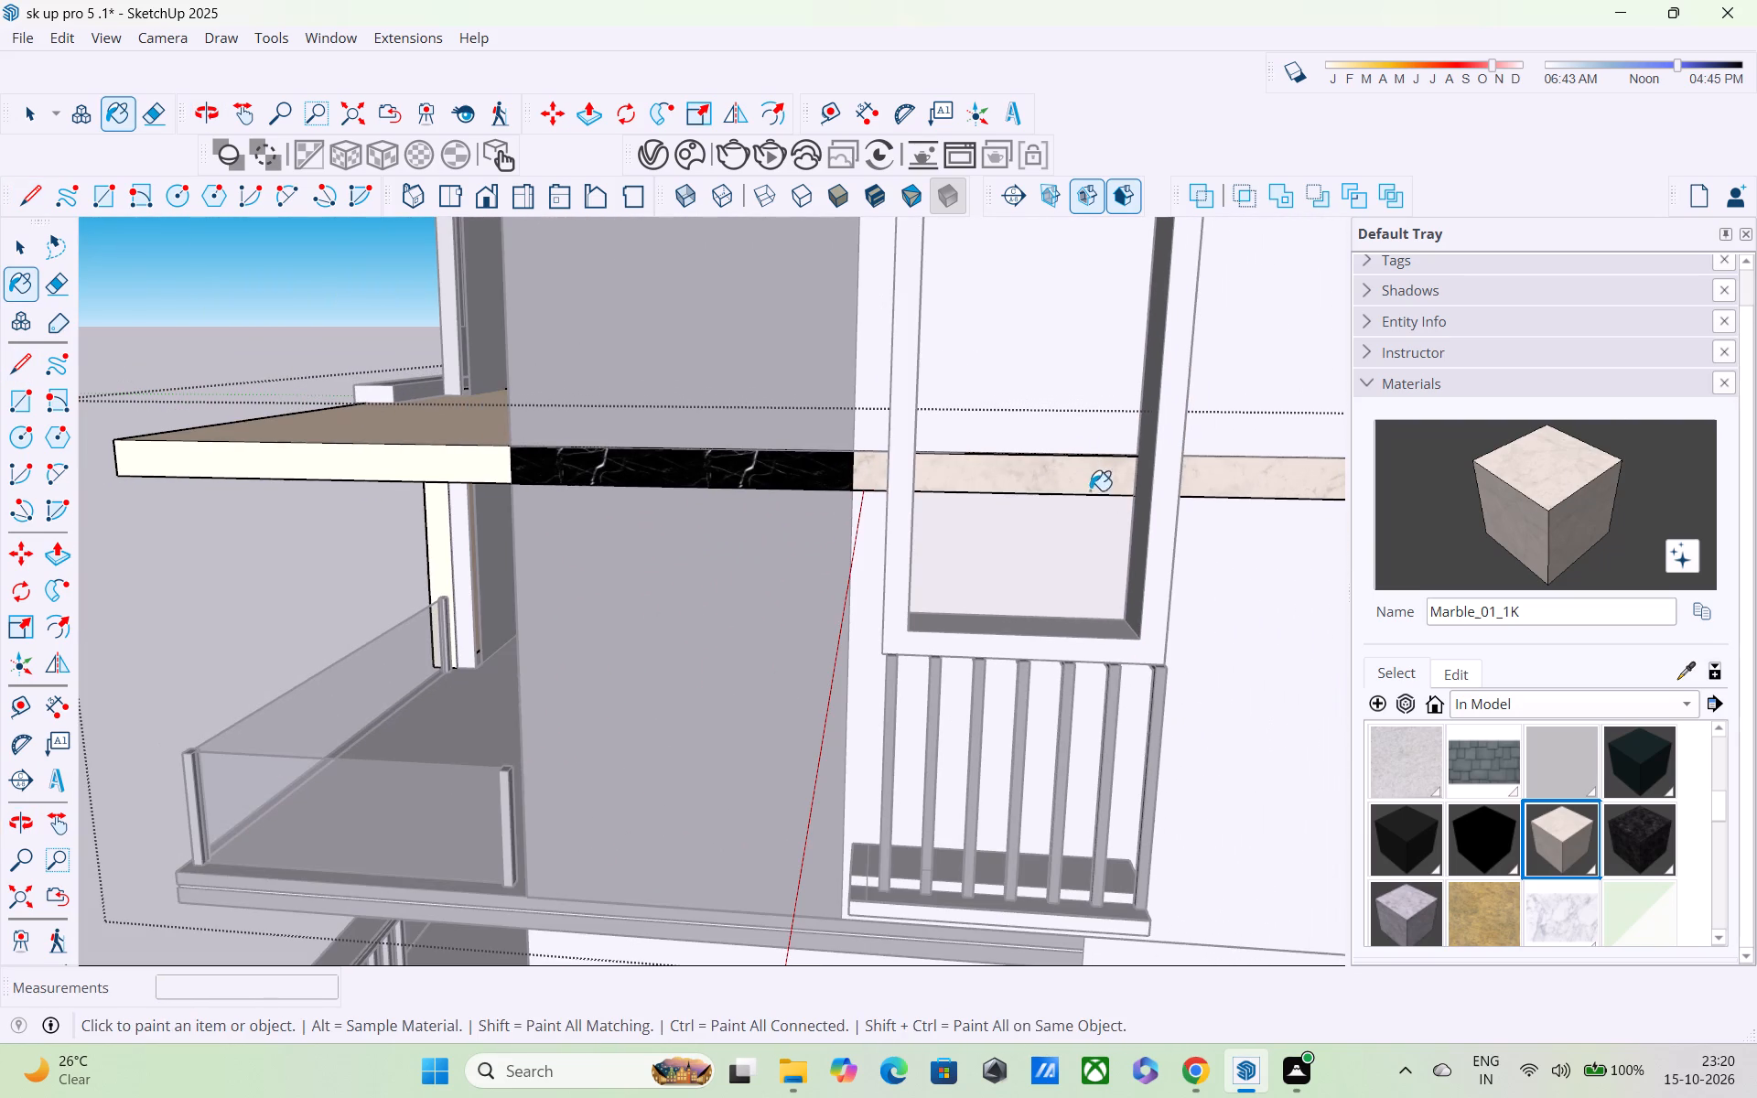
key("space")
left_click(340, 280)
Examine the marble on the floor-slab band and around the framed window from several angles.
scroll(345, 286, "down", 3)
middle_click_drag(412, 328, 591, 332)
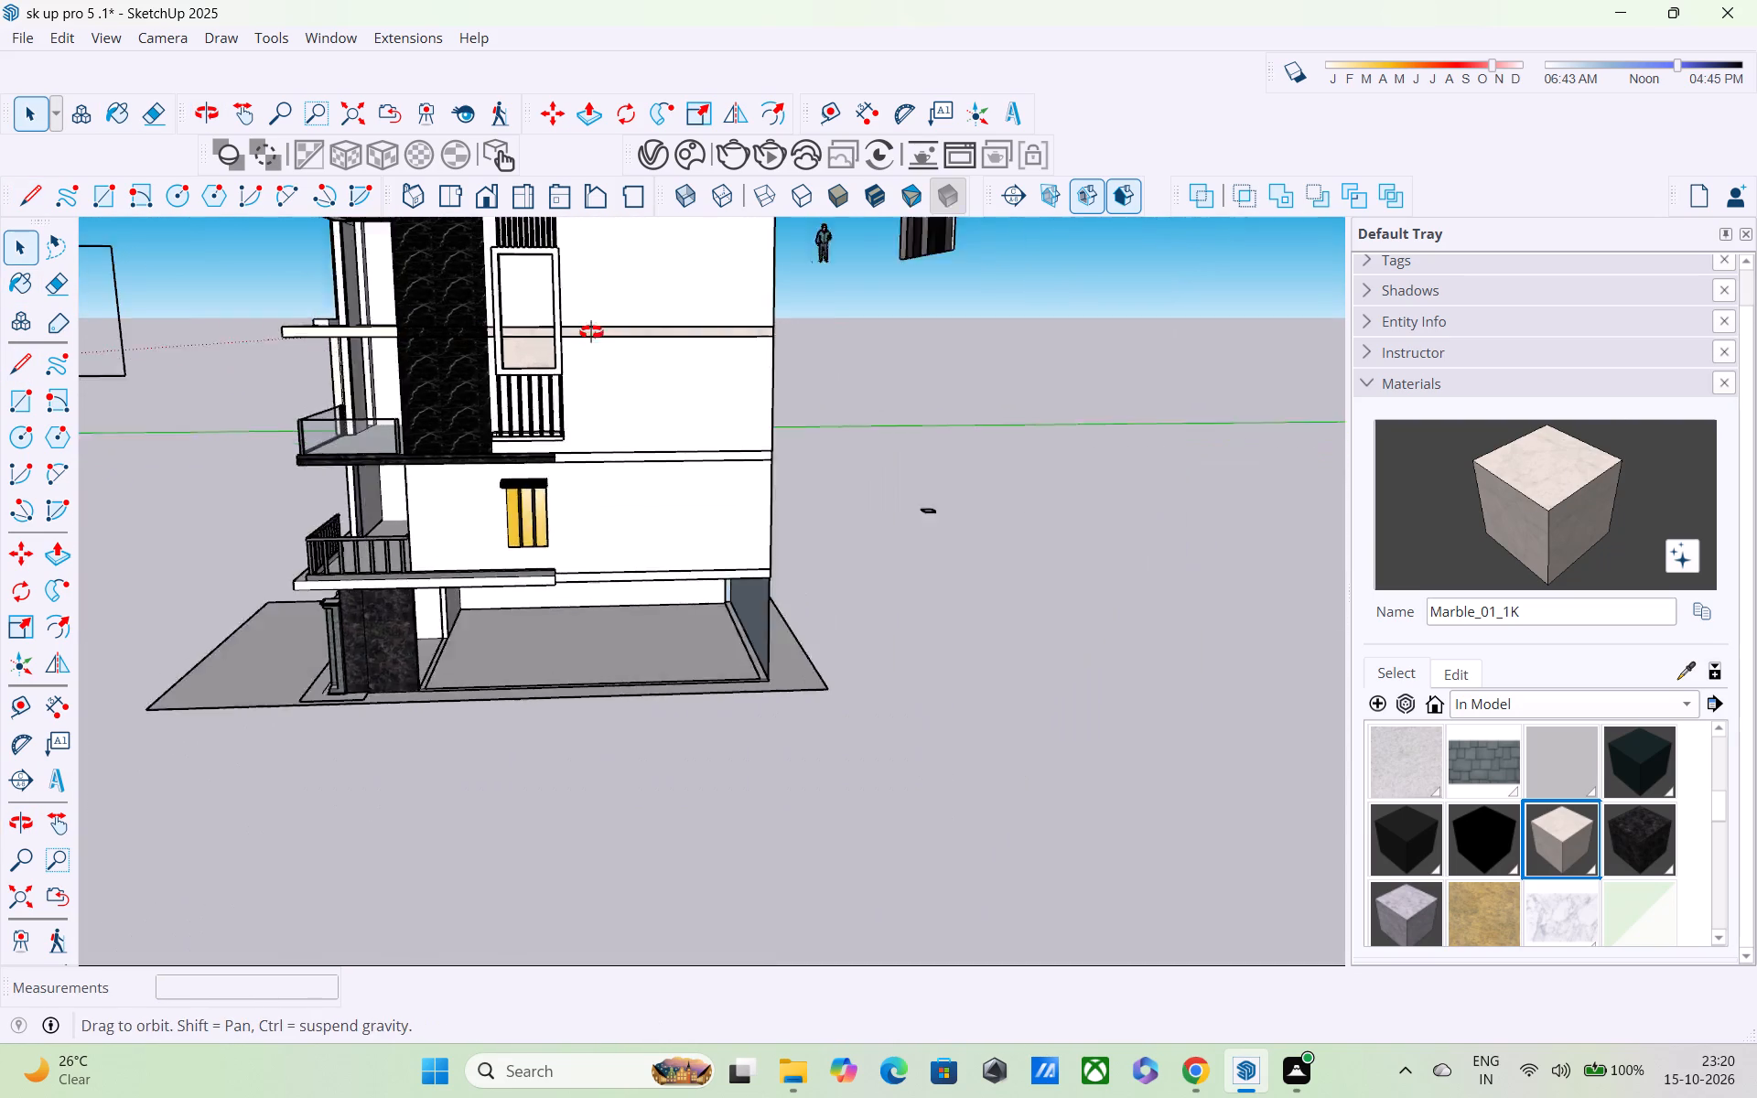
middle_click_drag(591, 332, 668, 332)
scroll(669, 333, "down", 4)
middle_click_drag(671, 349, 743, 404)
scroll(743, 404, "up", 5)
scroll(536, 297, "up", 4)
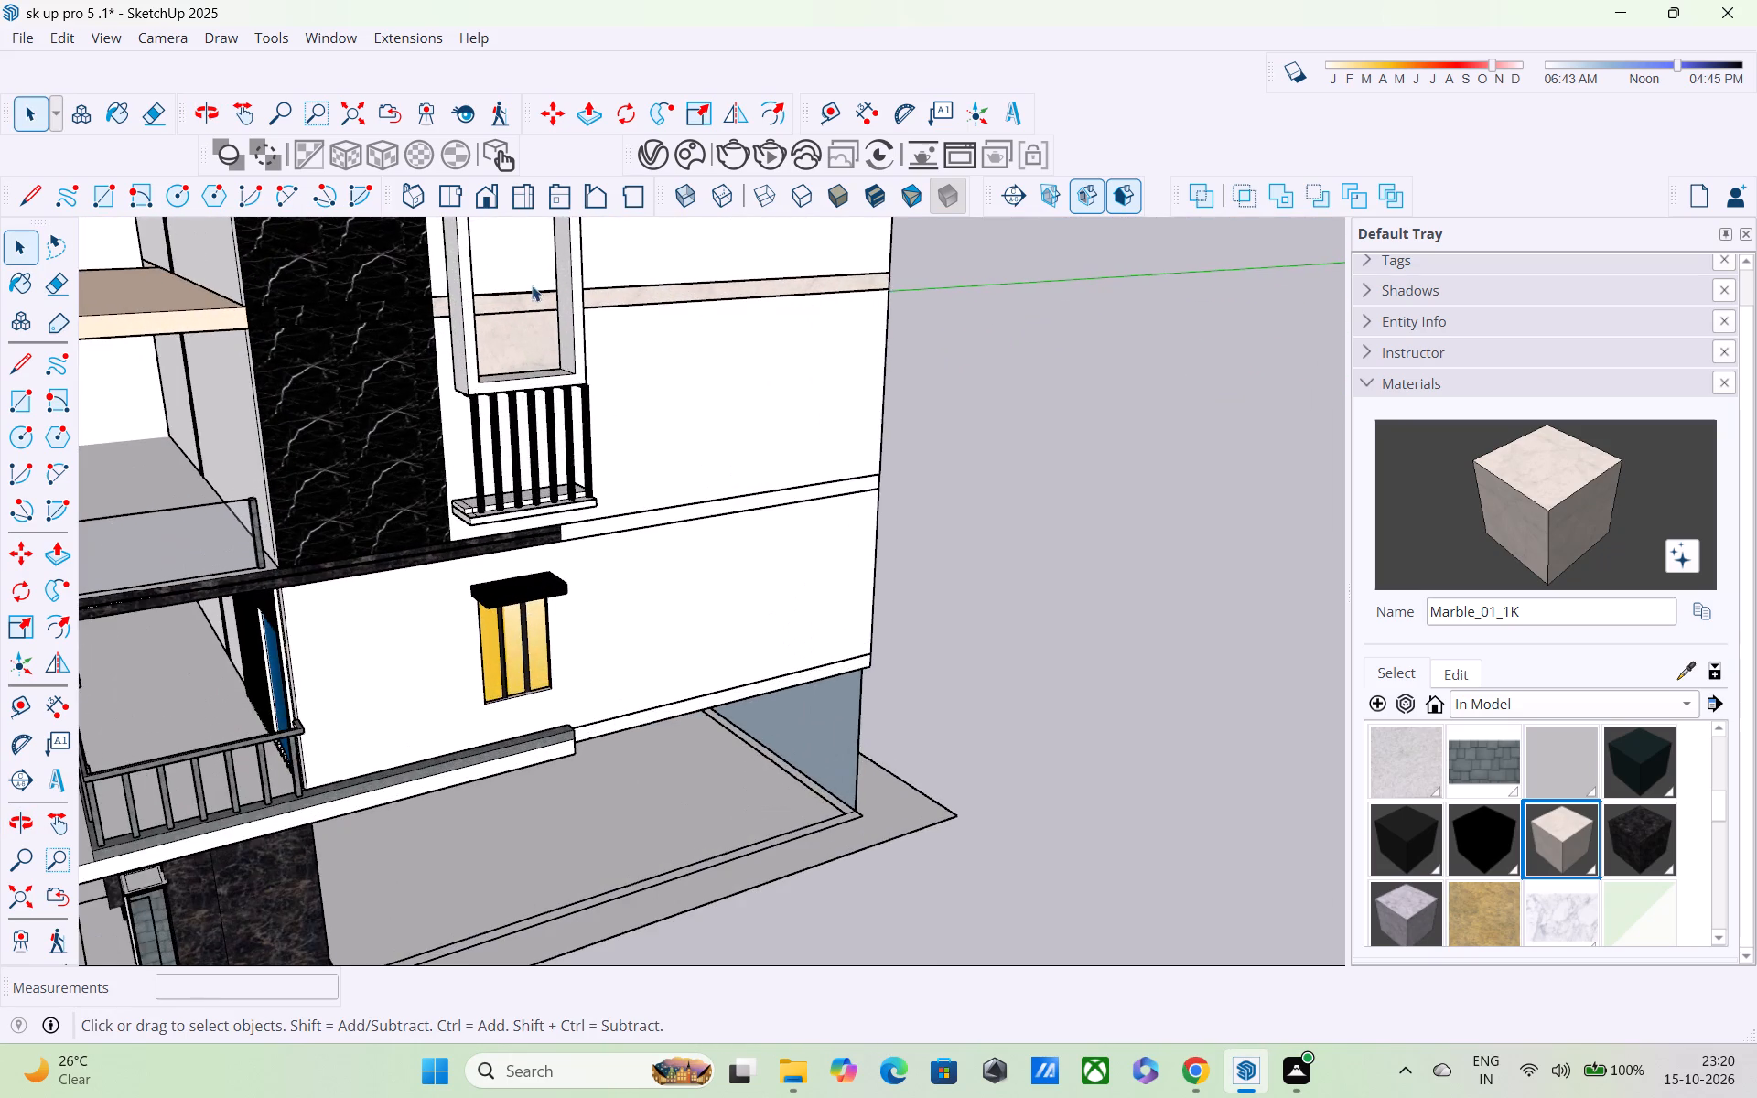
middle_click_drag(469, 275, 146, 313)
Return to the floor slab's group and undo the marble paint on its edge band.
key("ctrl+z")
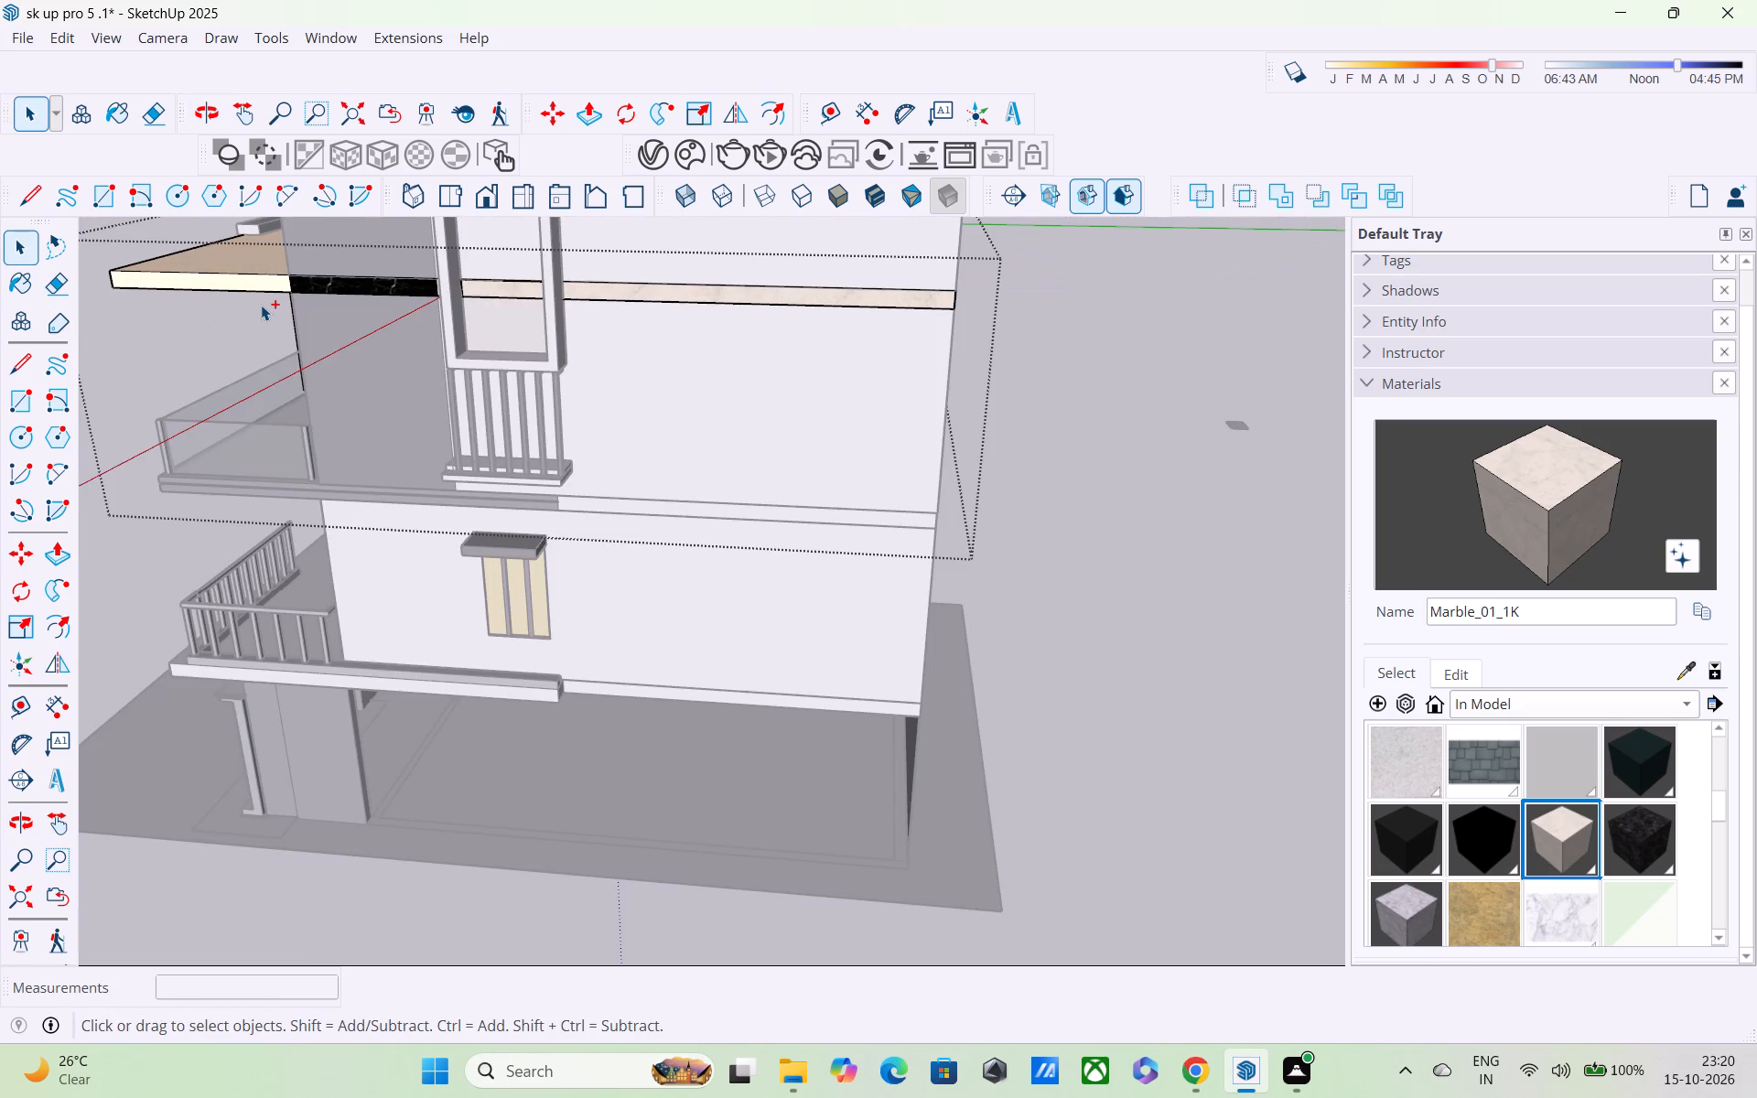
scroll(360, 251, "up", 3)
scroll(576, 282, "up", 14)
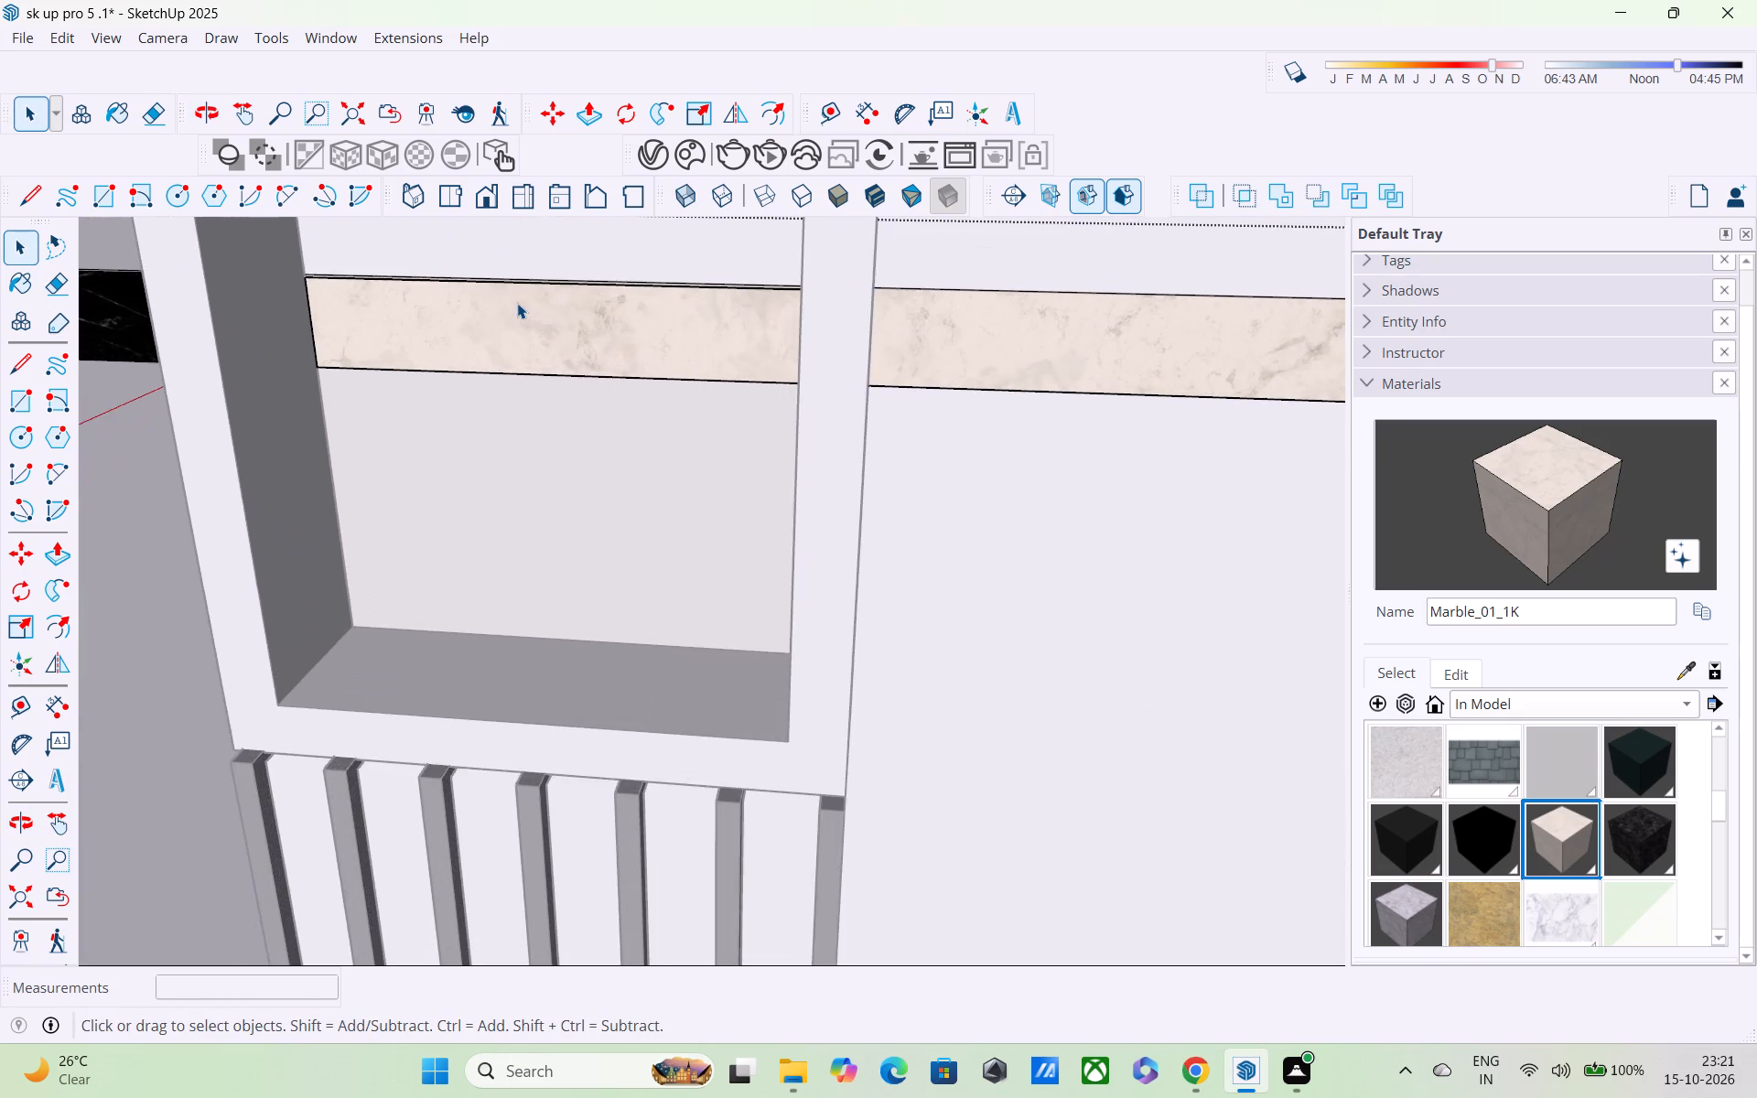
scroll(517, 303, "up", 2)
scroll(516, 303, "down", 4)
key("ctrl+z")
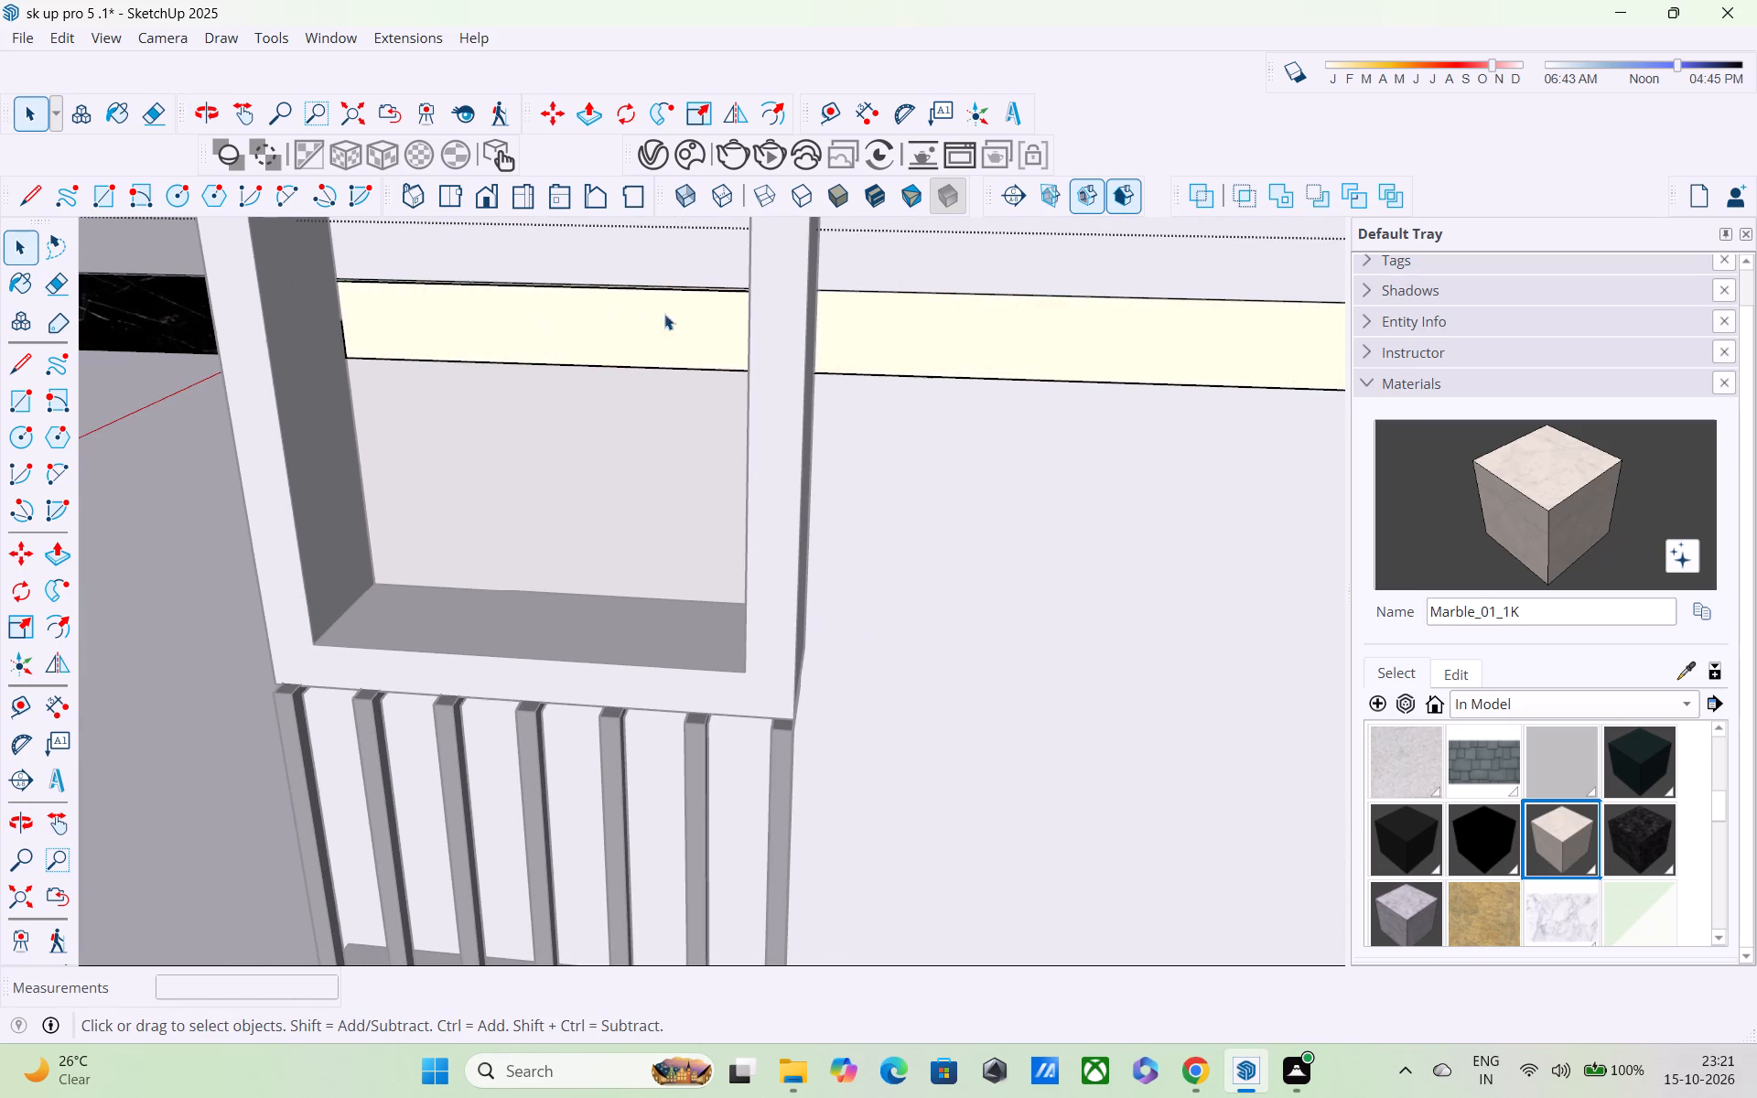
Draw a 10" vertical line across the slab's full edge band at the frame side farther from the black marble column.
scroll(715, 313, "up", 2)
key("l")
scroll(749, 310, "up", 2)
middle_click_drag(806, 307, 855, 307)
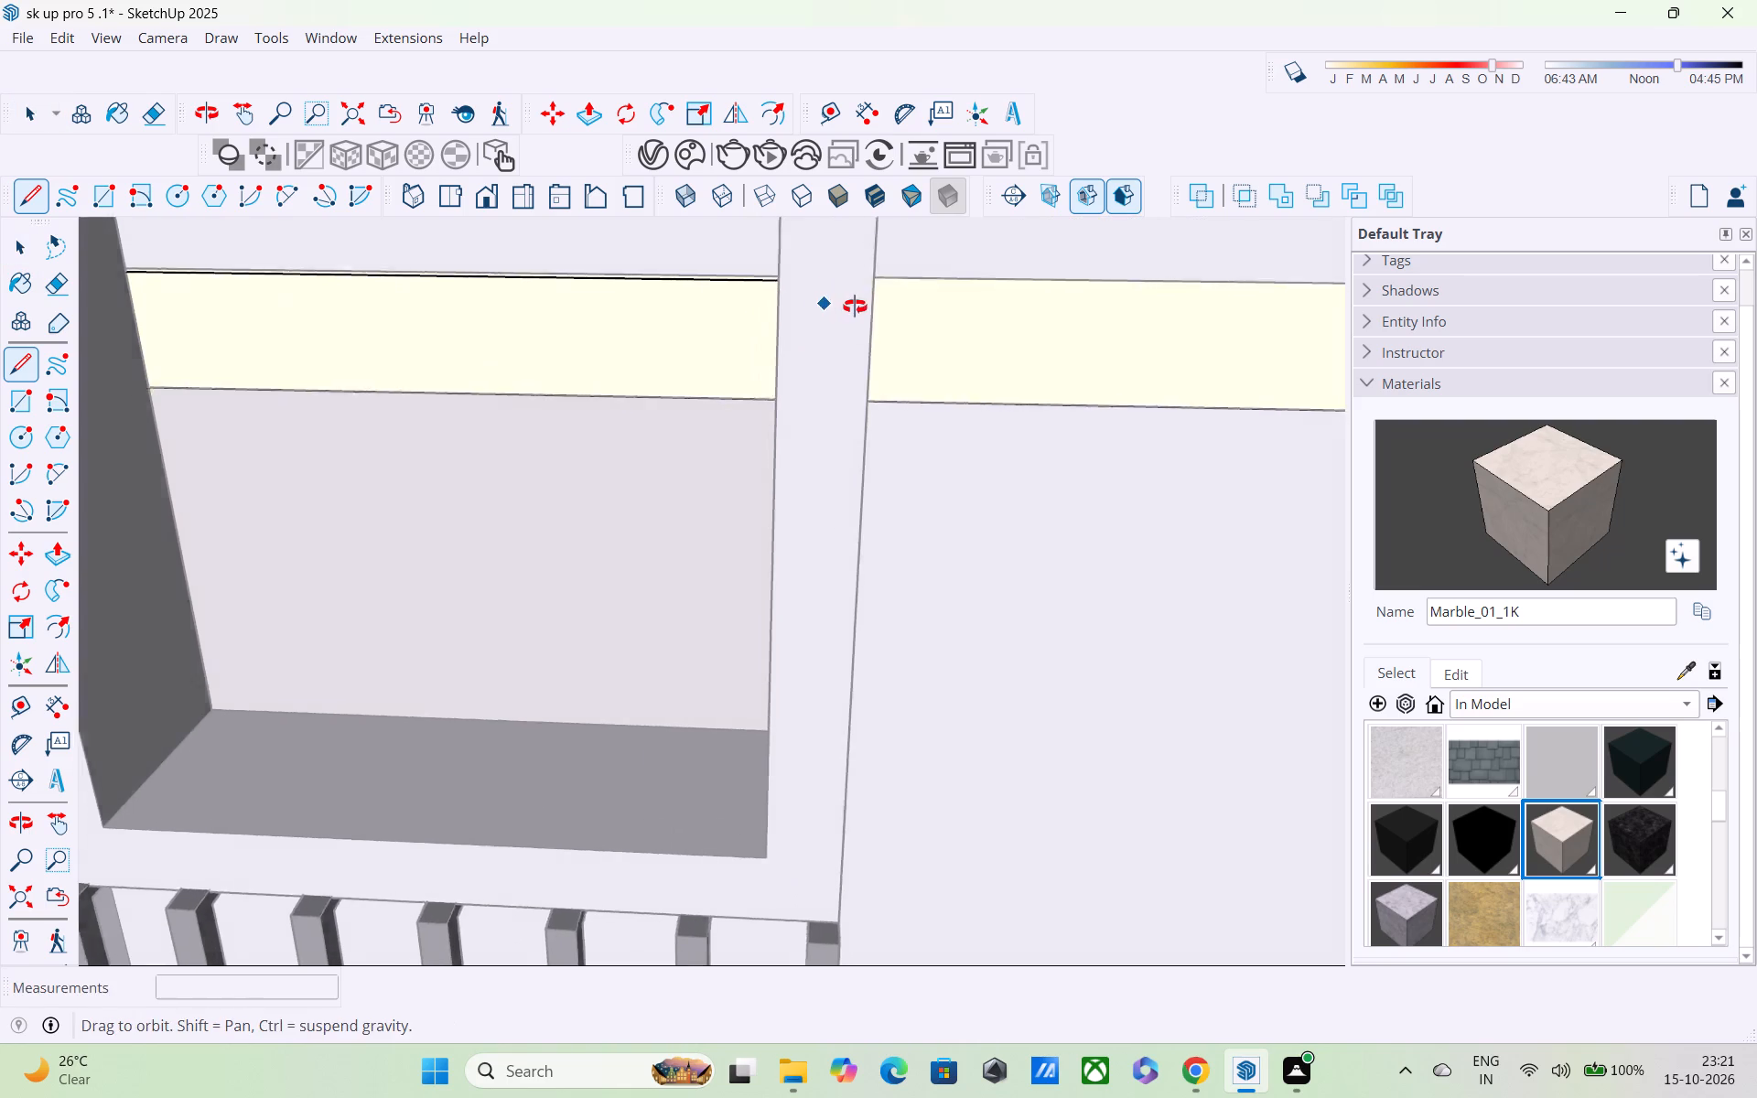
middle_click_drag(855, 307, 985, 274)
scroll(856, 274, "up", 4)
left_click(764, 277)
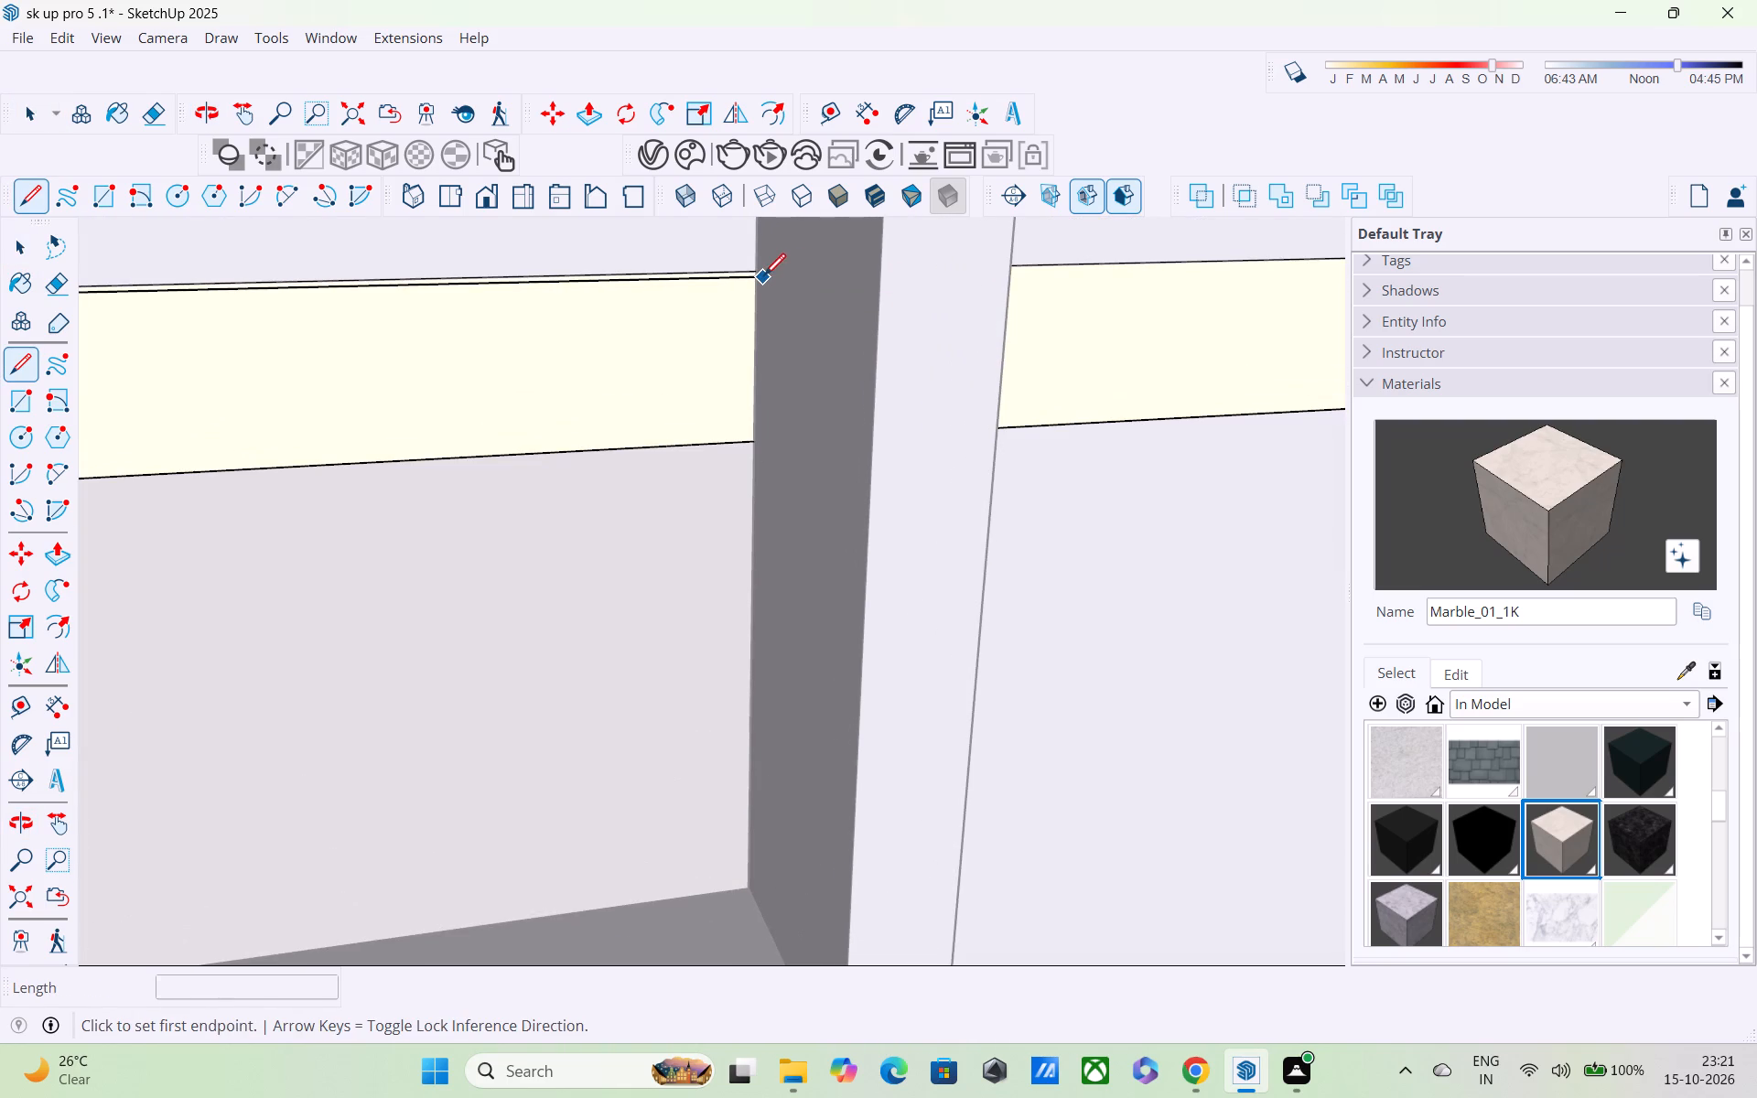
key("Escape")
scroll(750, 335, "up", 4)
middle_click_drag(782, 283, 889, 281)
scroll(761, 276, "up", 5)
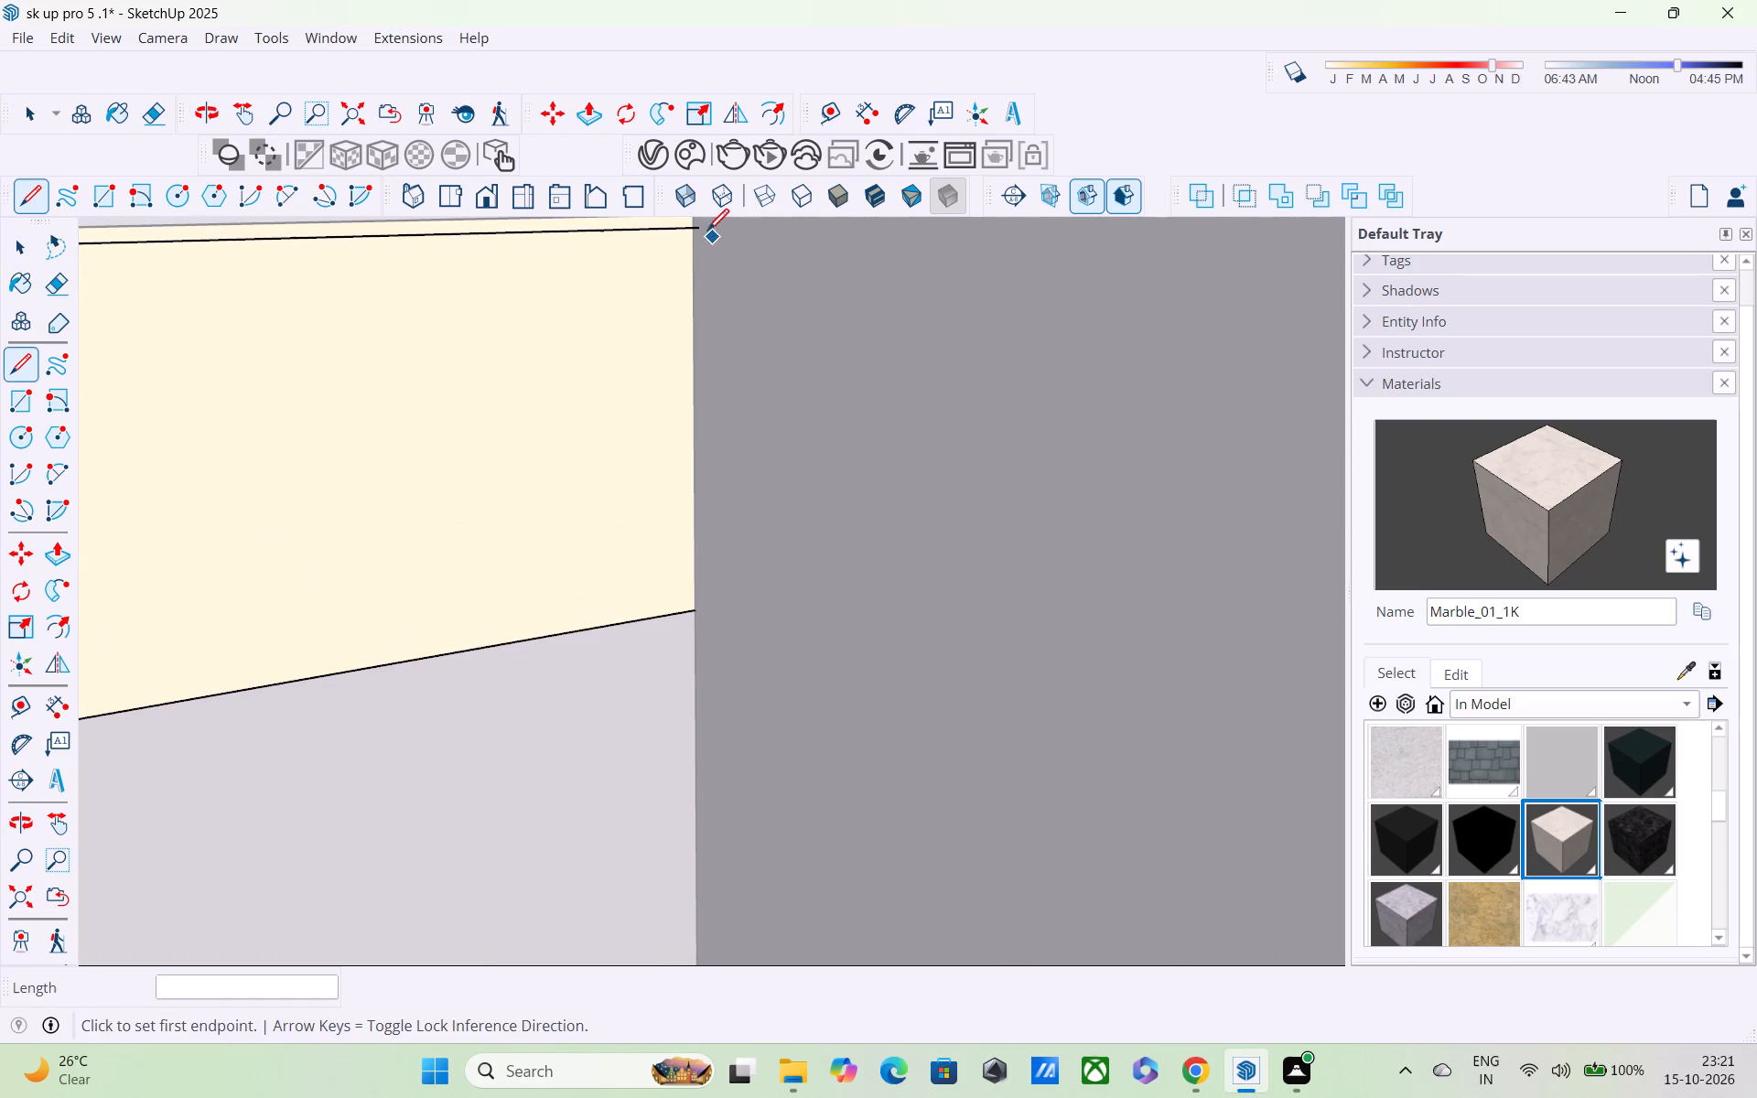
middle_click_drag(713, 242, 765, 326)
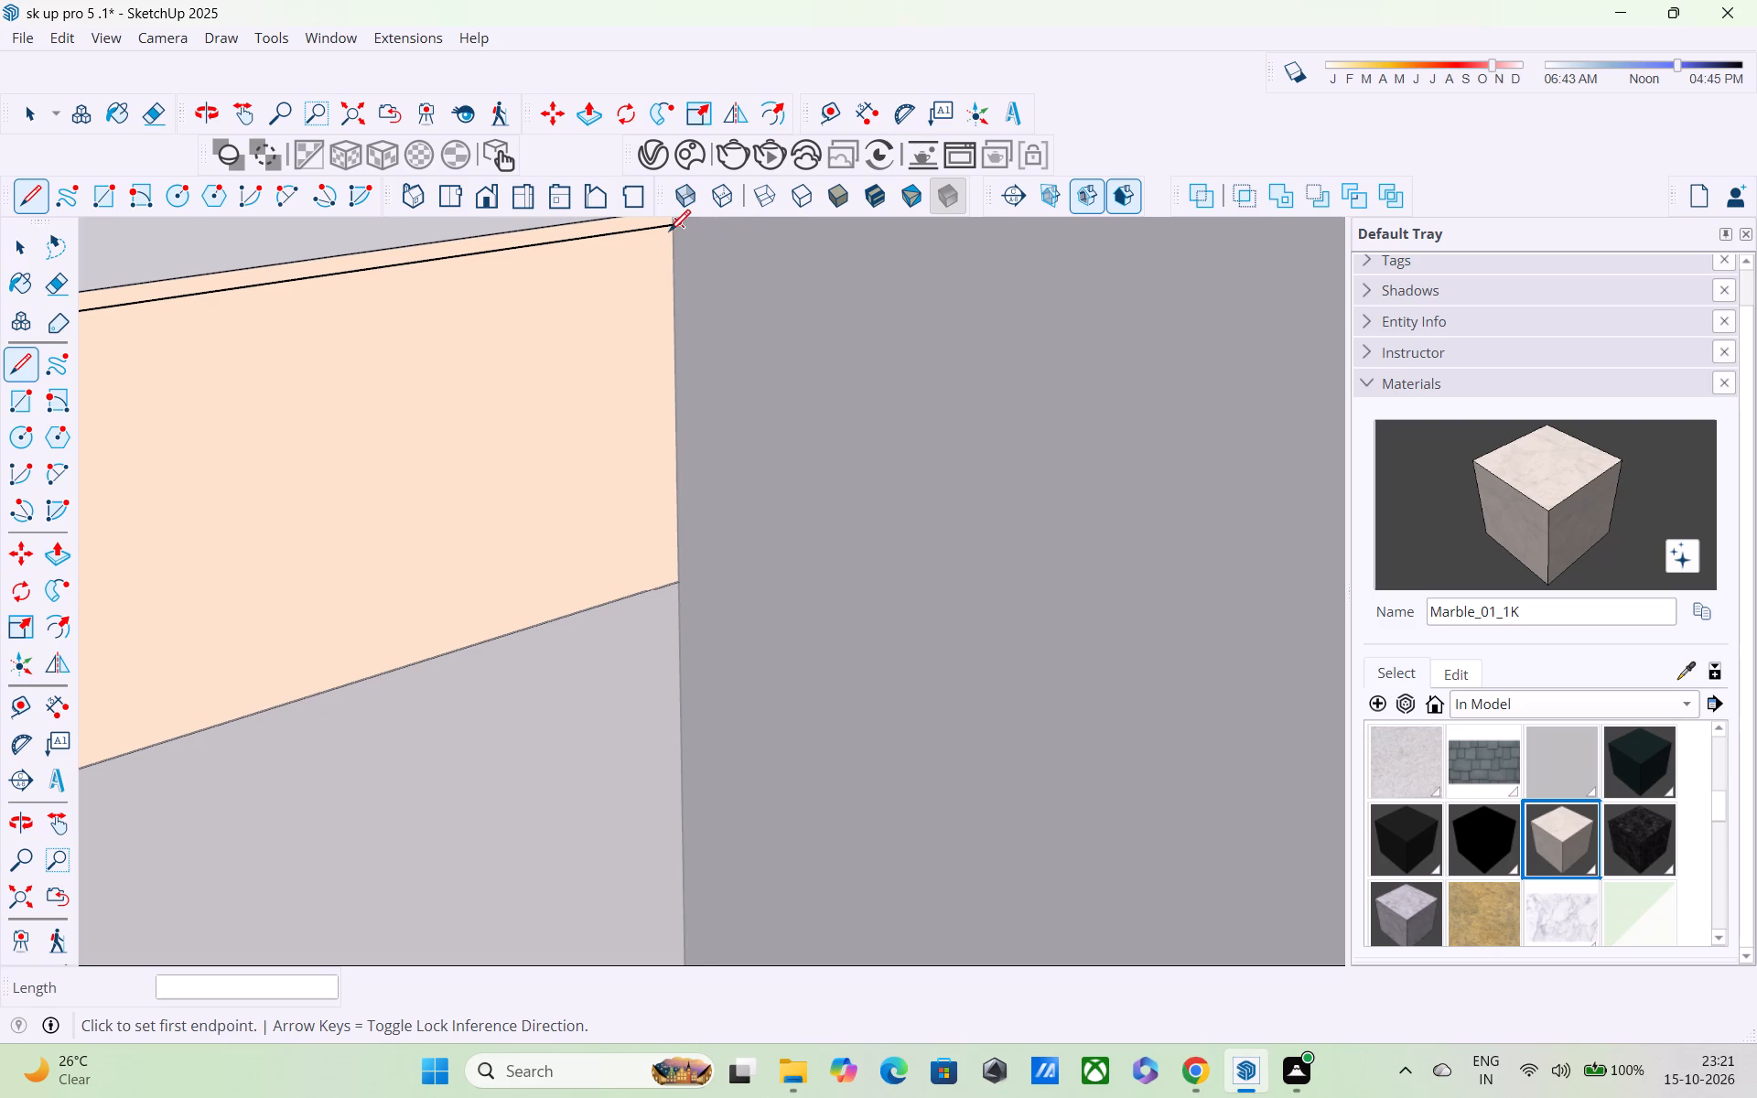
left_click(675, 225)
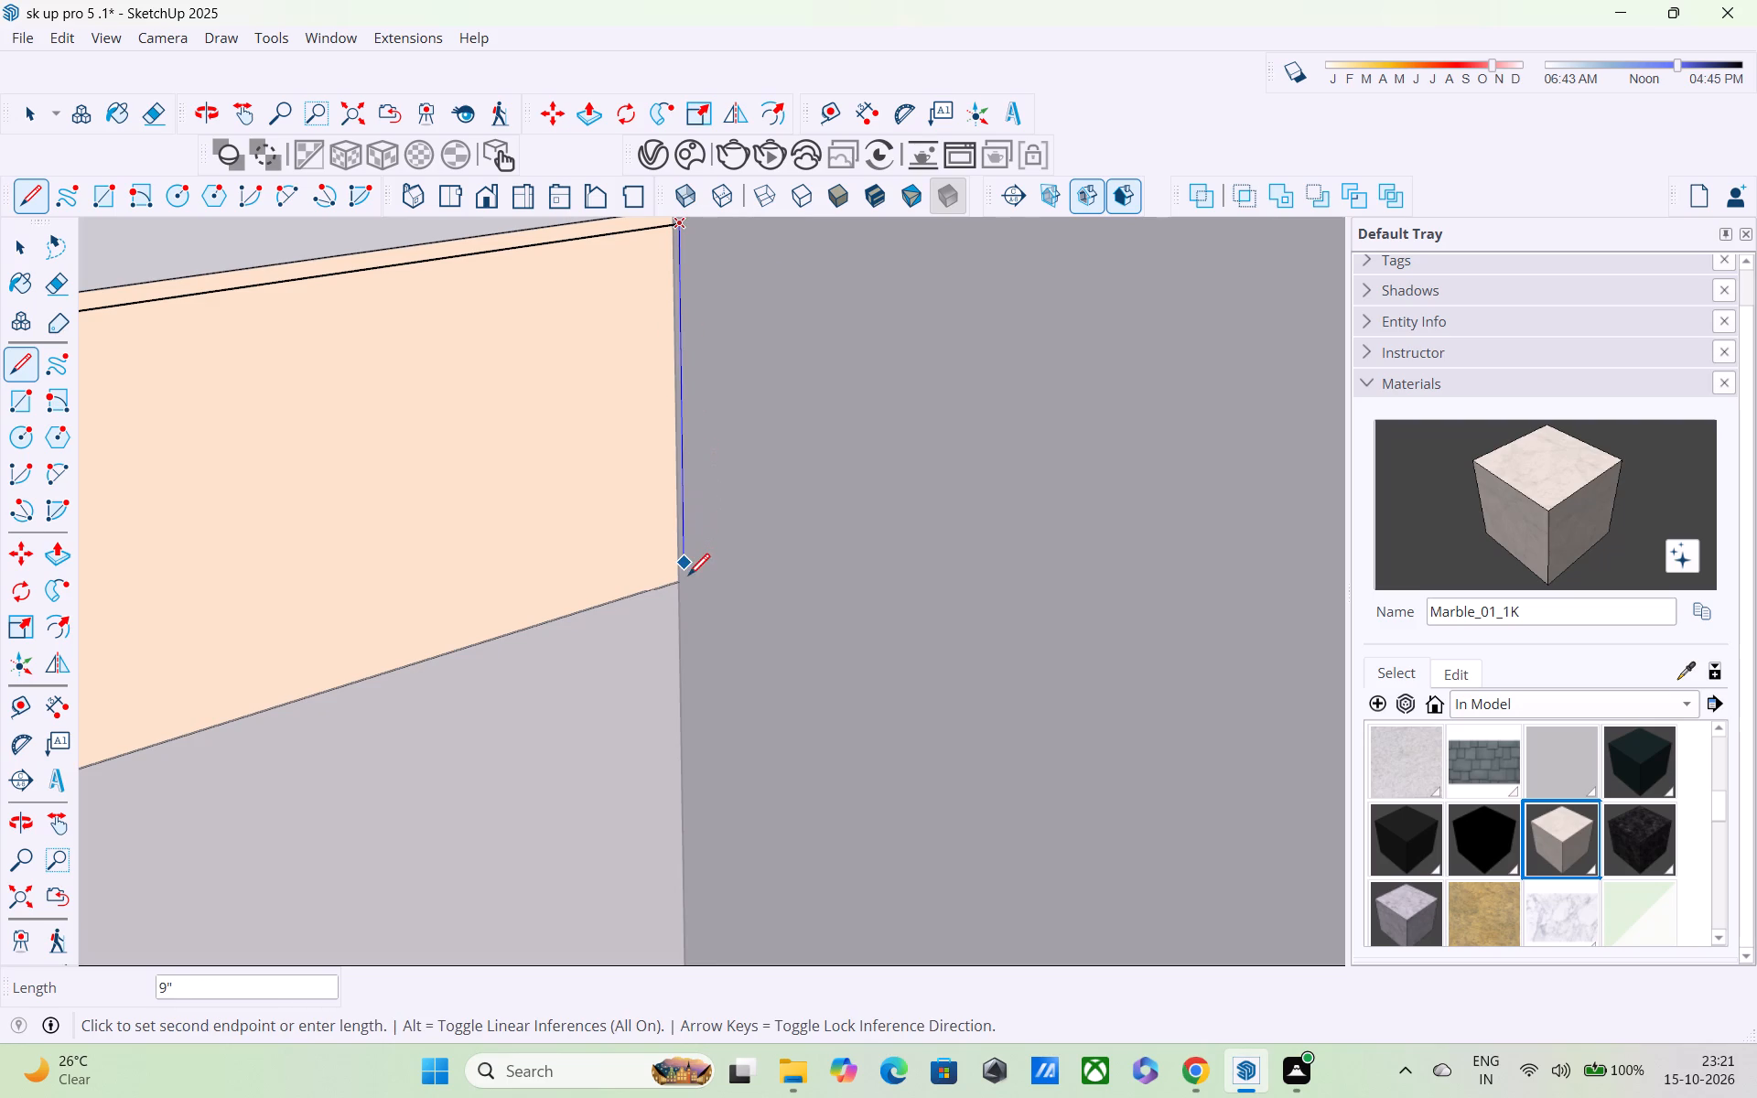
key("Escape")
left_click(684, 579)
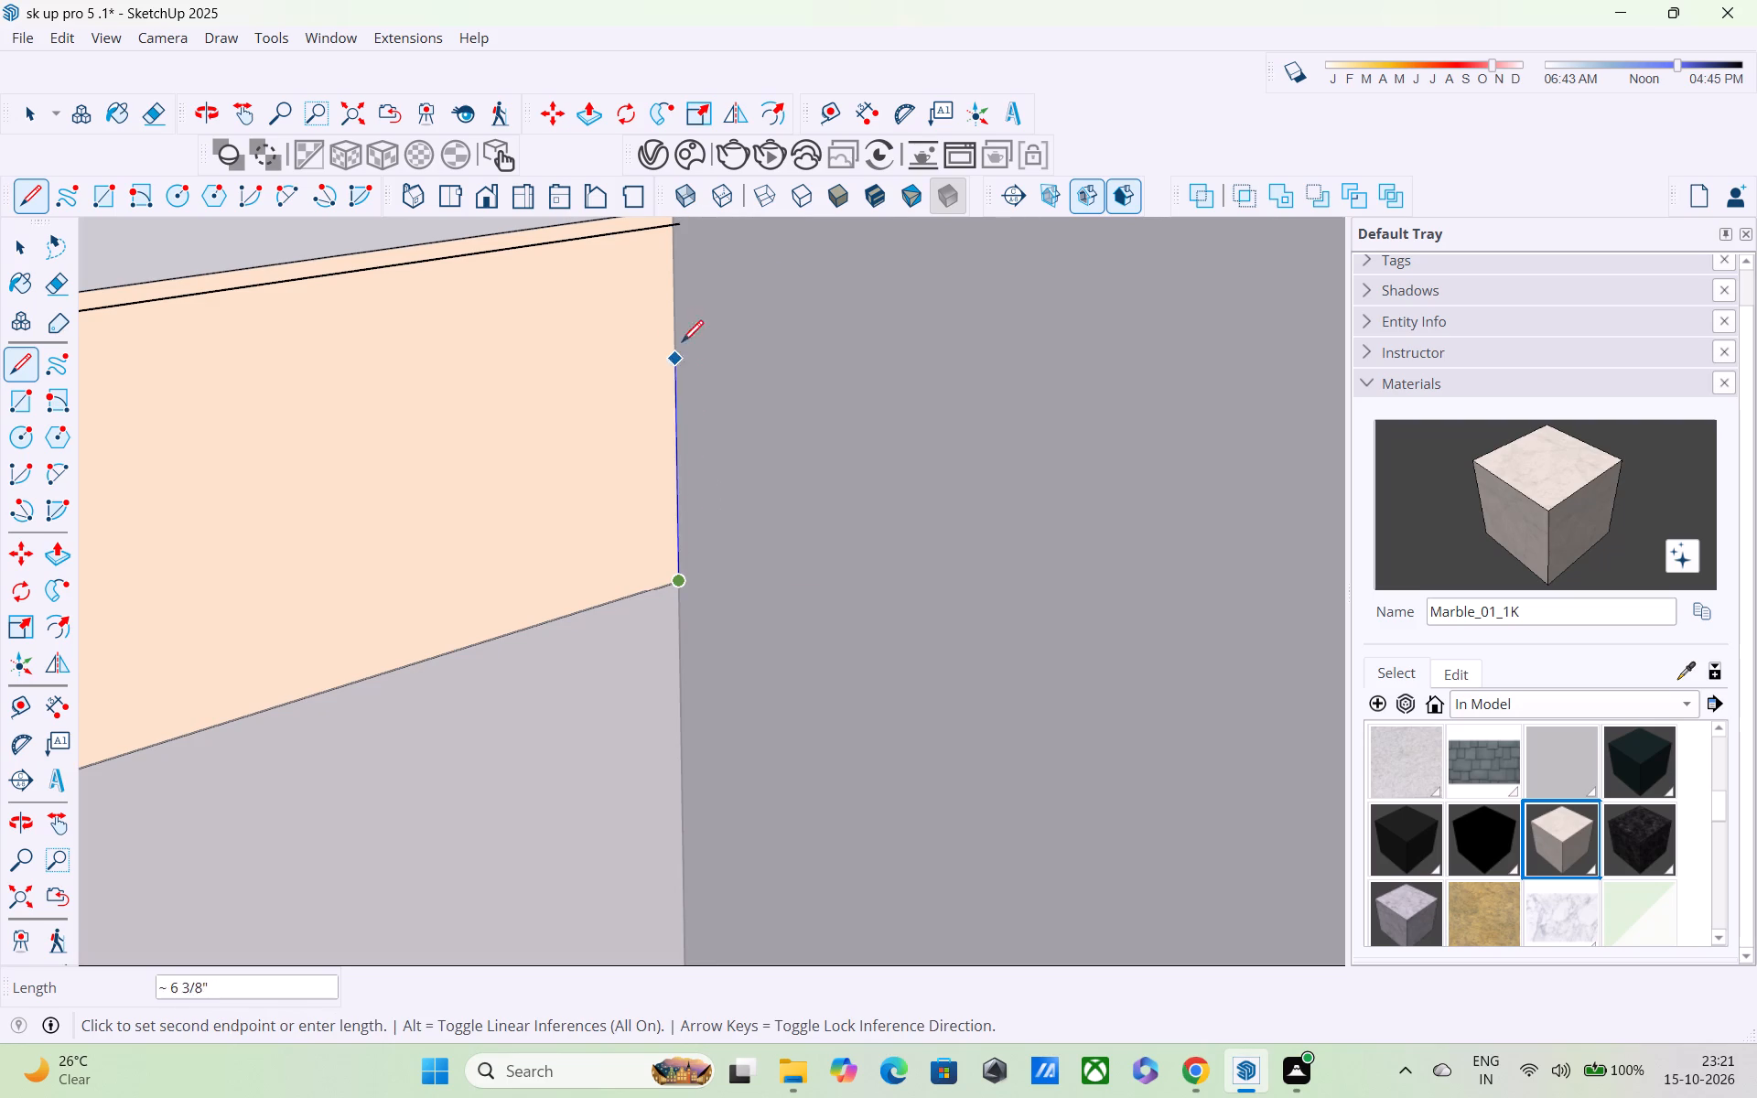
middle_click_drag(676, 319, 724, 492, "shift")
scroll(725, 436, "up", 4)
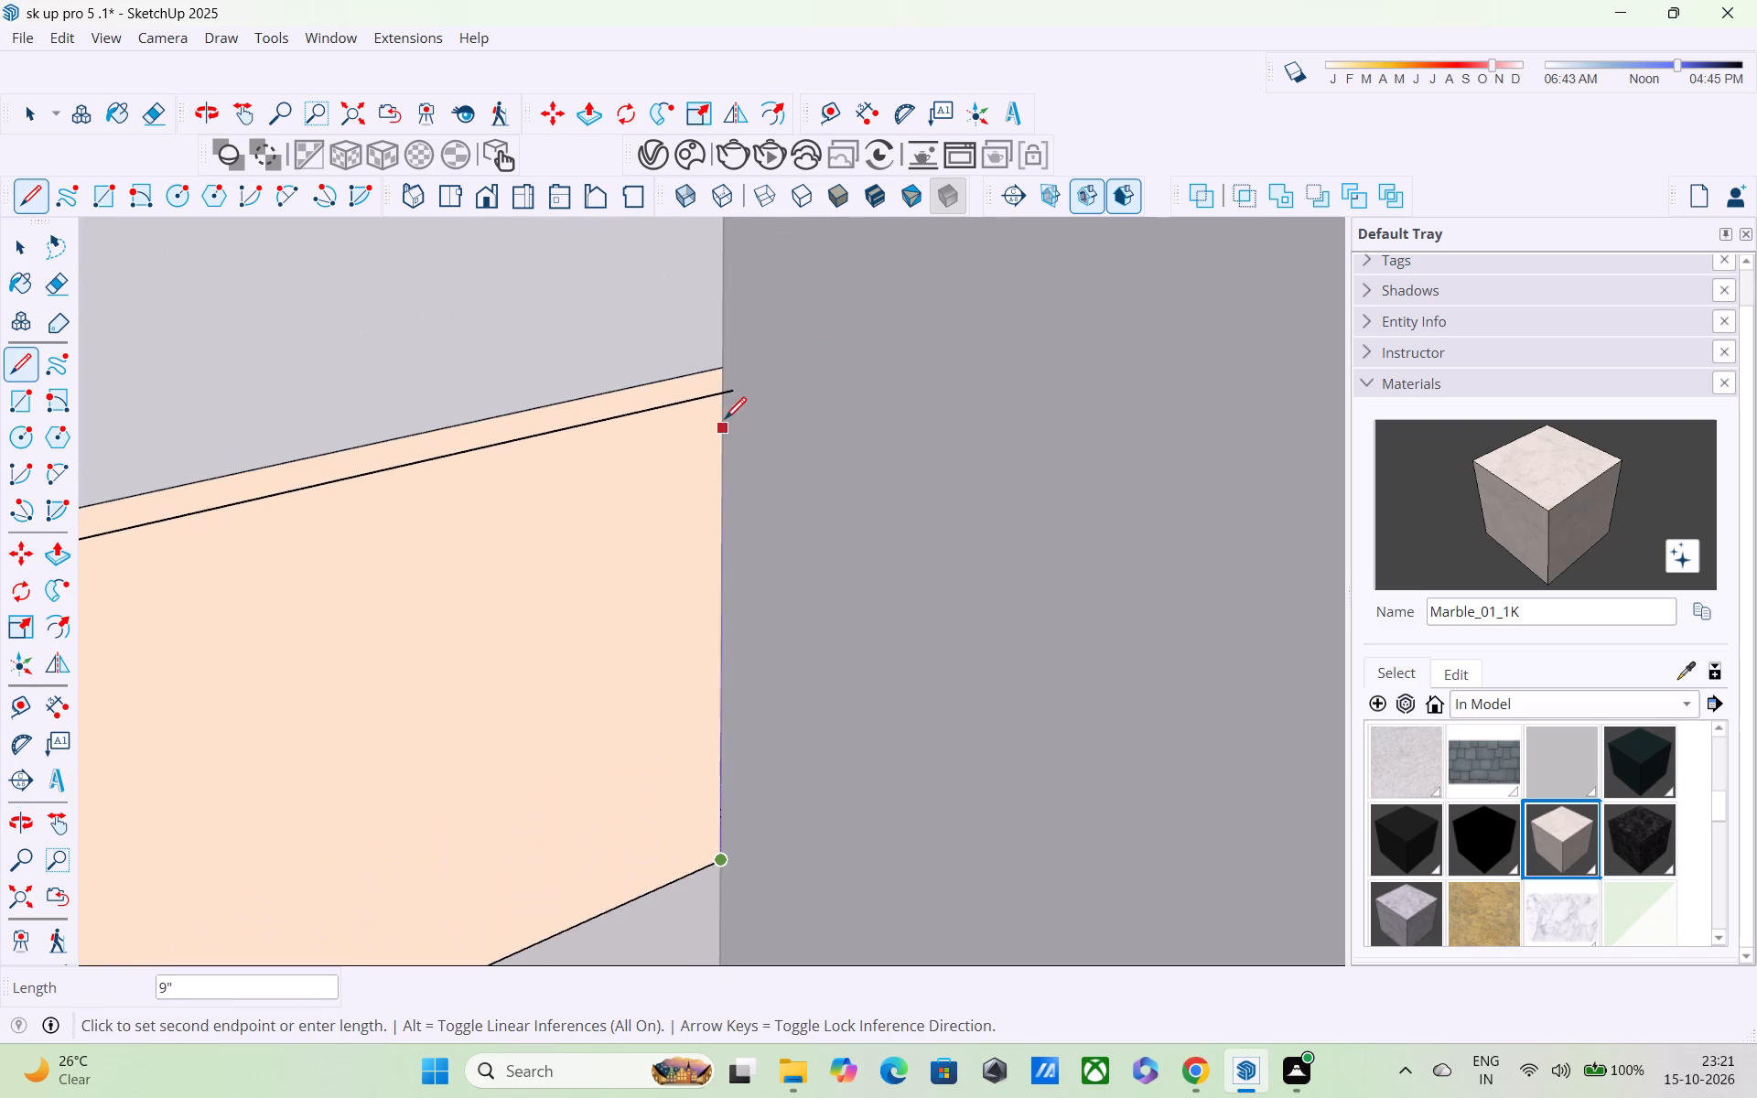
left_click(721, 368)
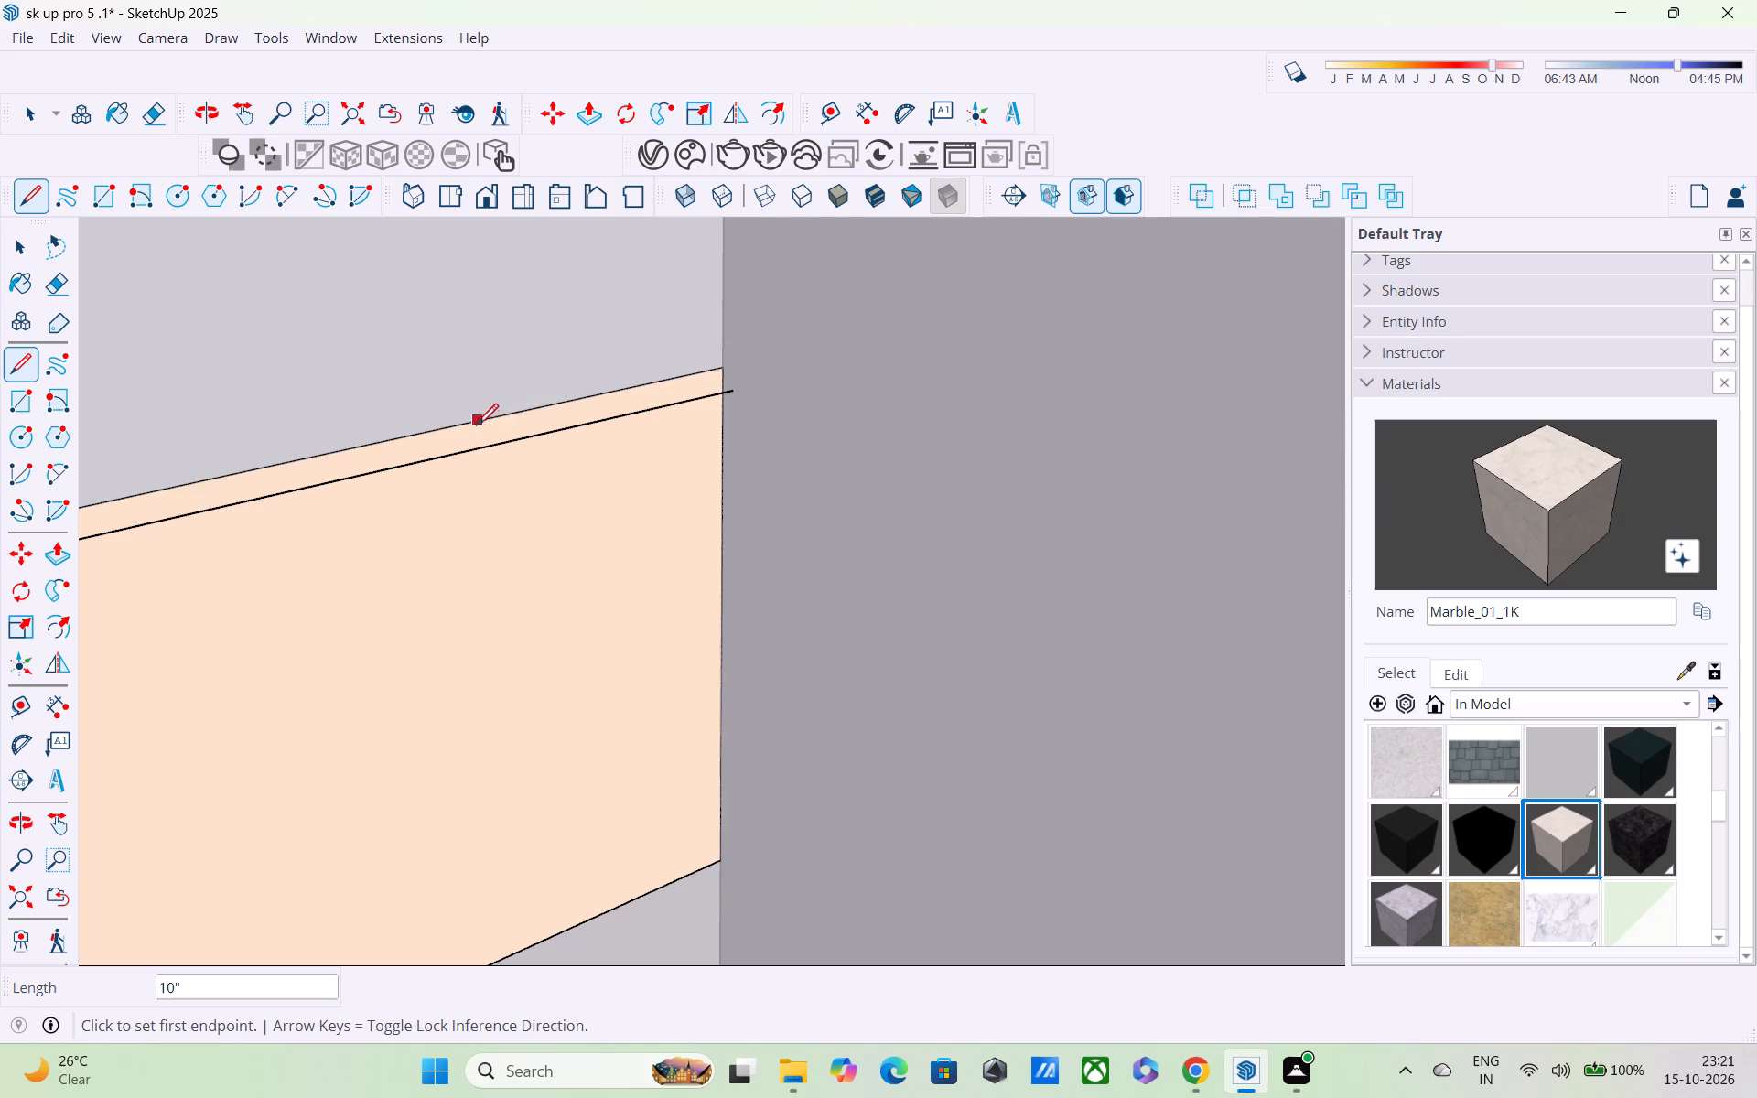
Draw a matching full-height vertical line across the slab's edge band at the frame side nearest the black marble column.
scroll(458, 439, "down", 6)
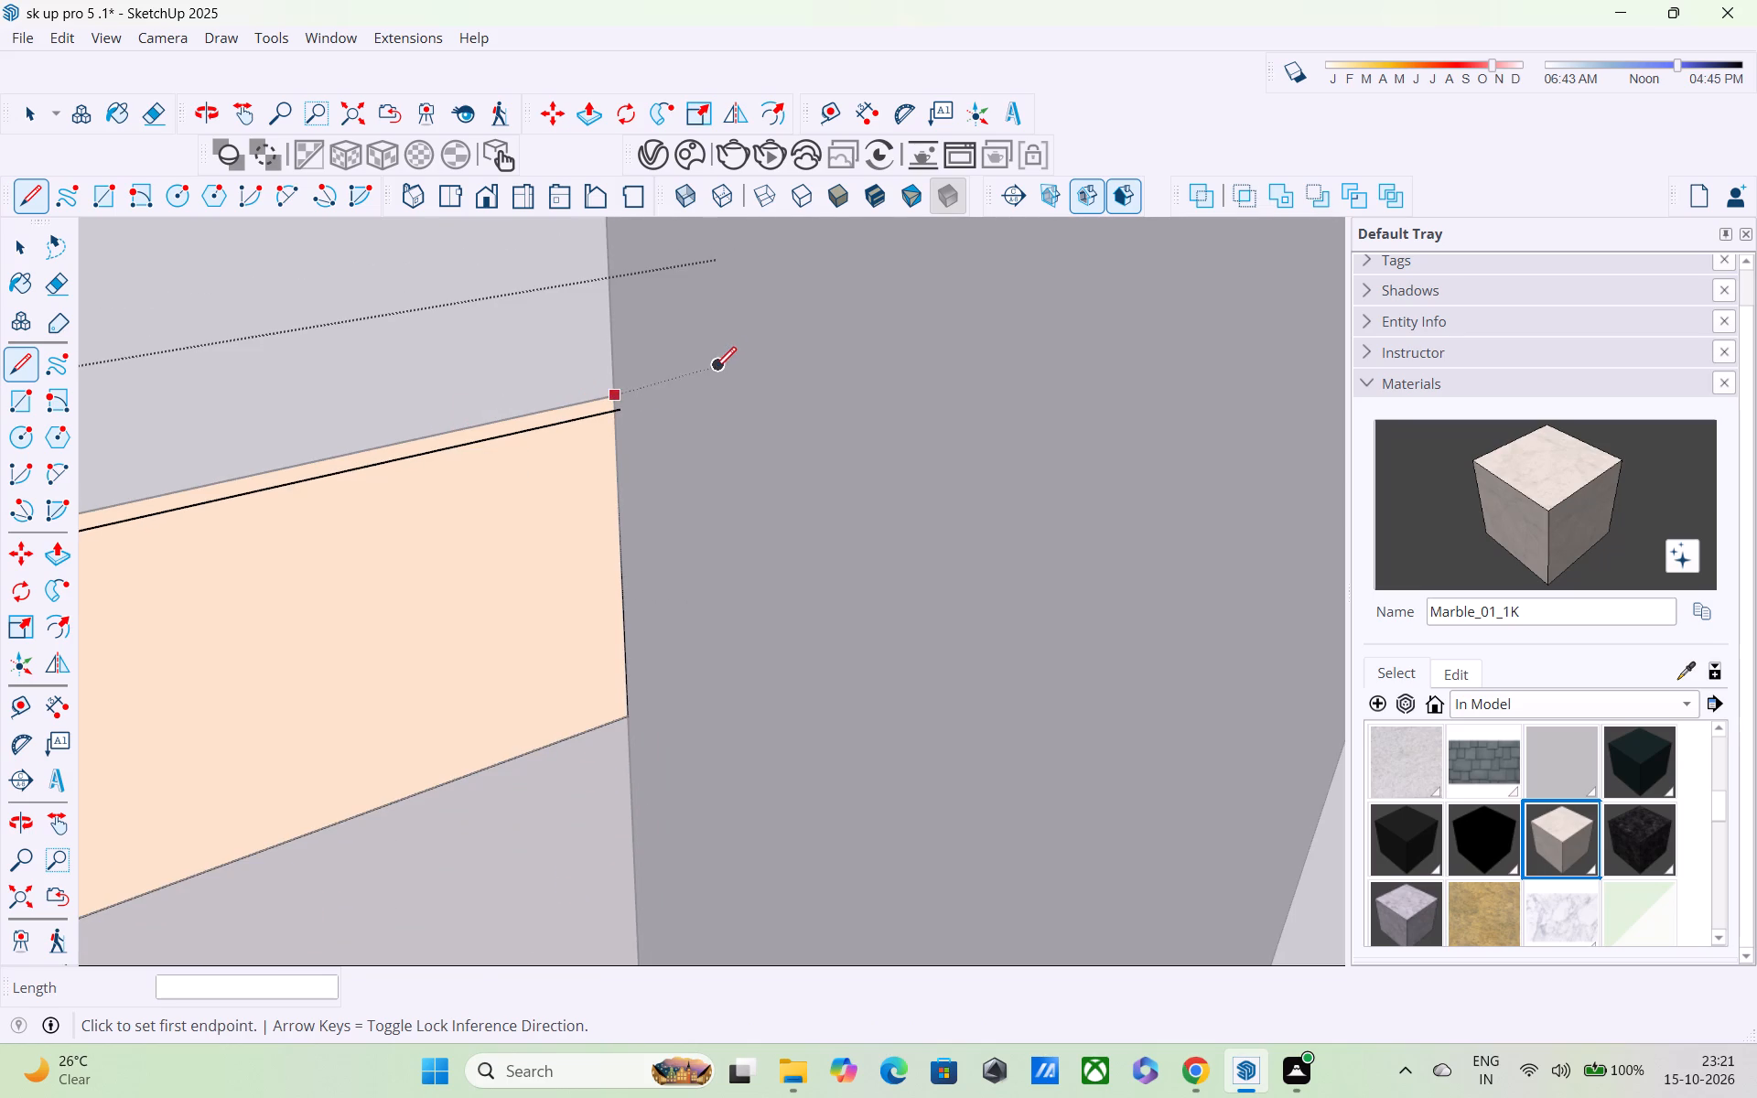
scroll(603, 429, "down", 3)
middle_click_drag(557, 453, 1223, 204, "shift")
scroll(1223, 204, "up", 1)
scroll(1152, 257, "down", 6)
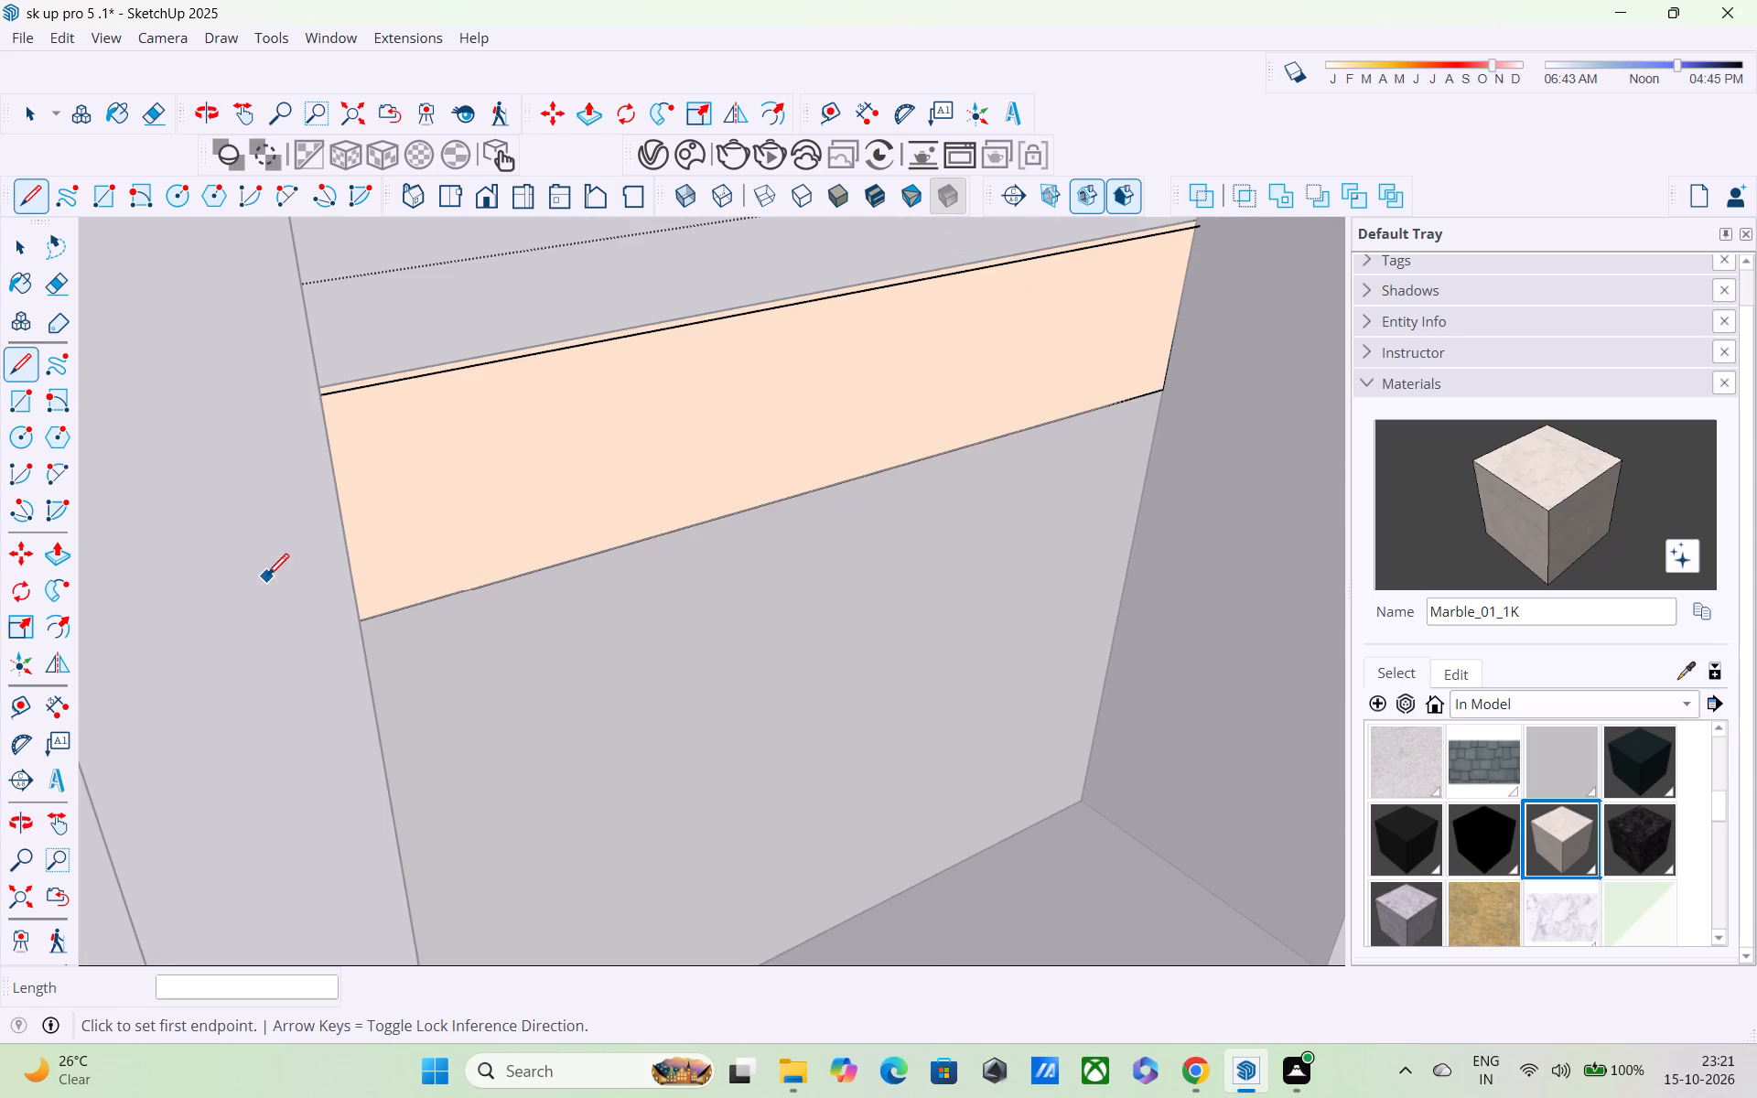
scroll(287, 577, "down", 1)
middle_click_drag(451, 517, 190, 527)
scroll(190, 527, "up", 1)
middle_click_drag(213, 521, 577, 448, "shift")
scroll(510, 425, "up", 2)
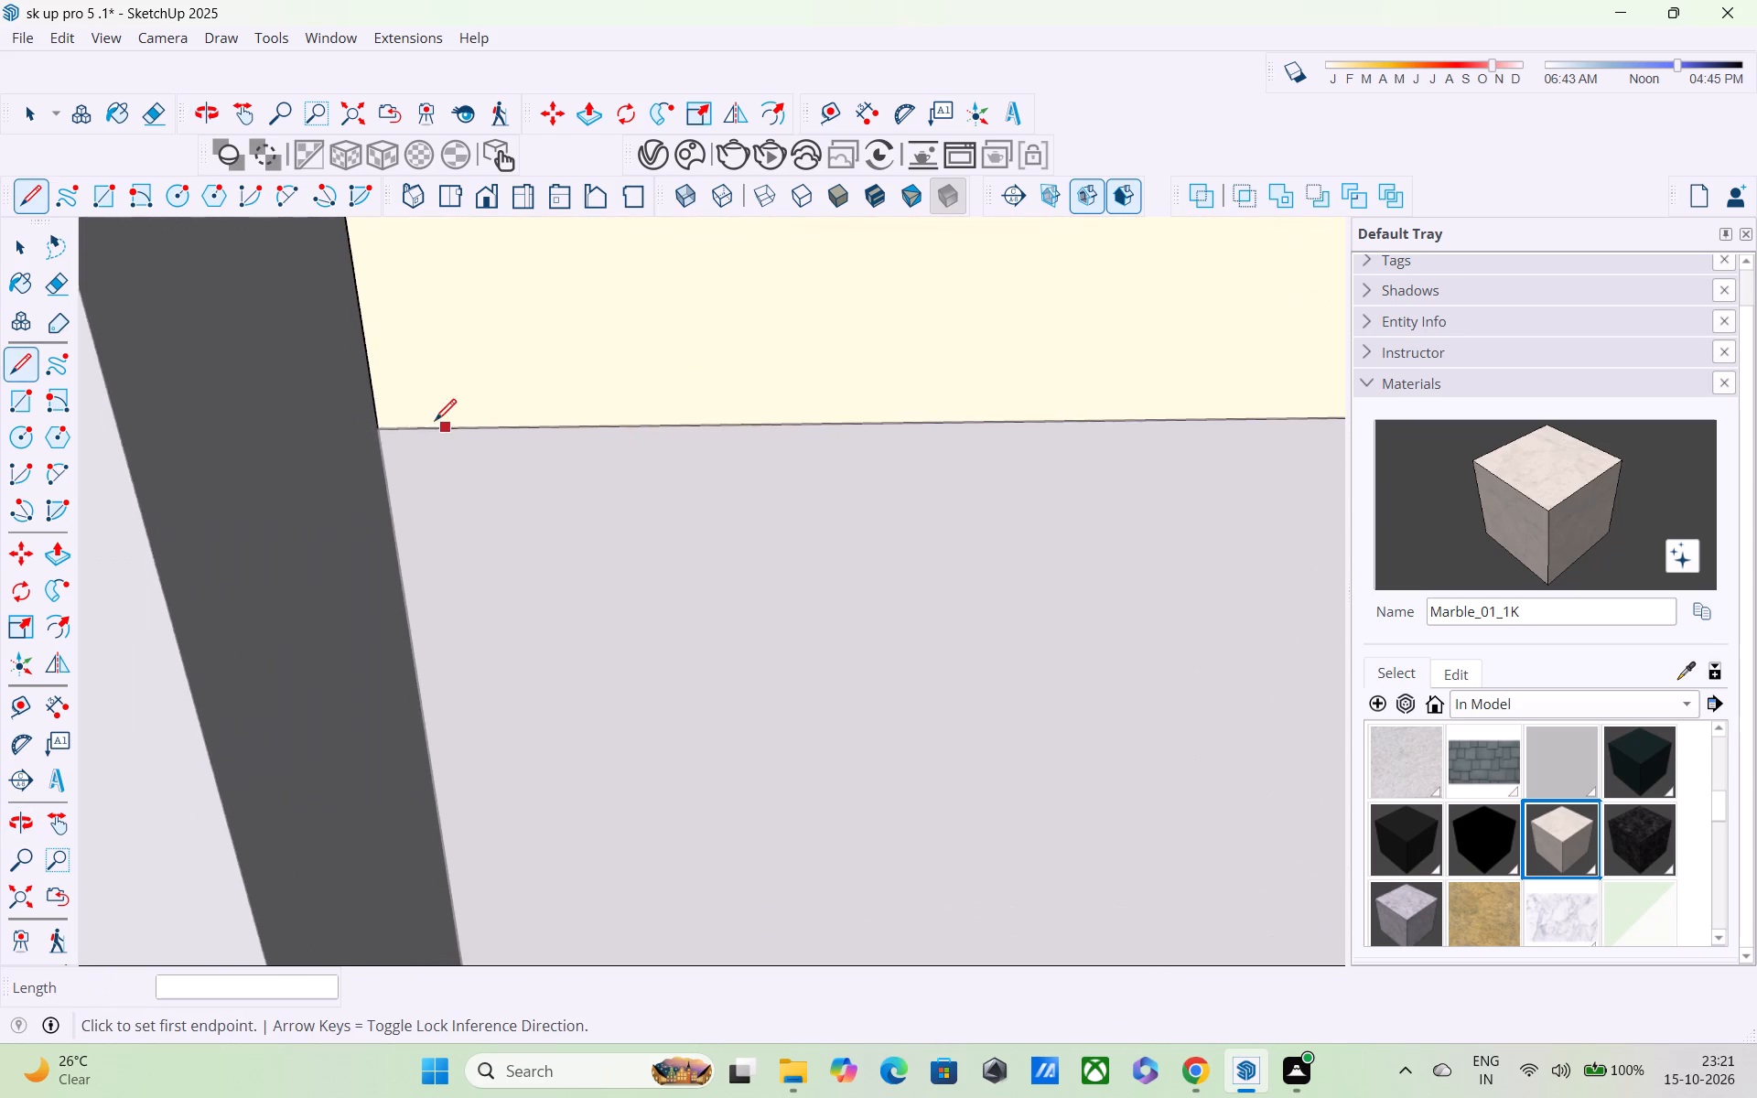
scroll(435, 423, "up", 1)
left_click(372, 425)
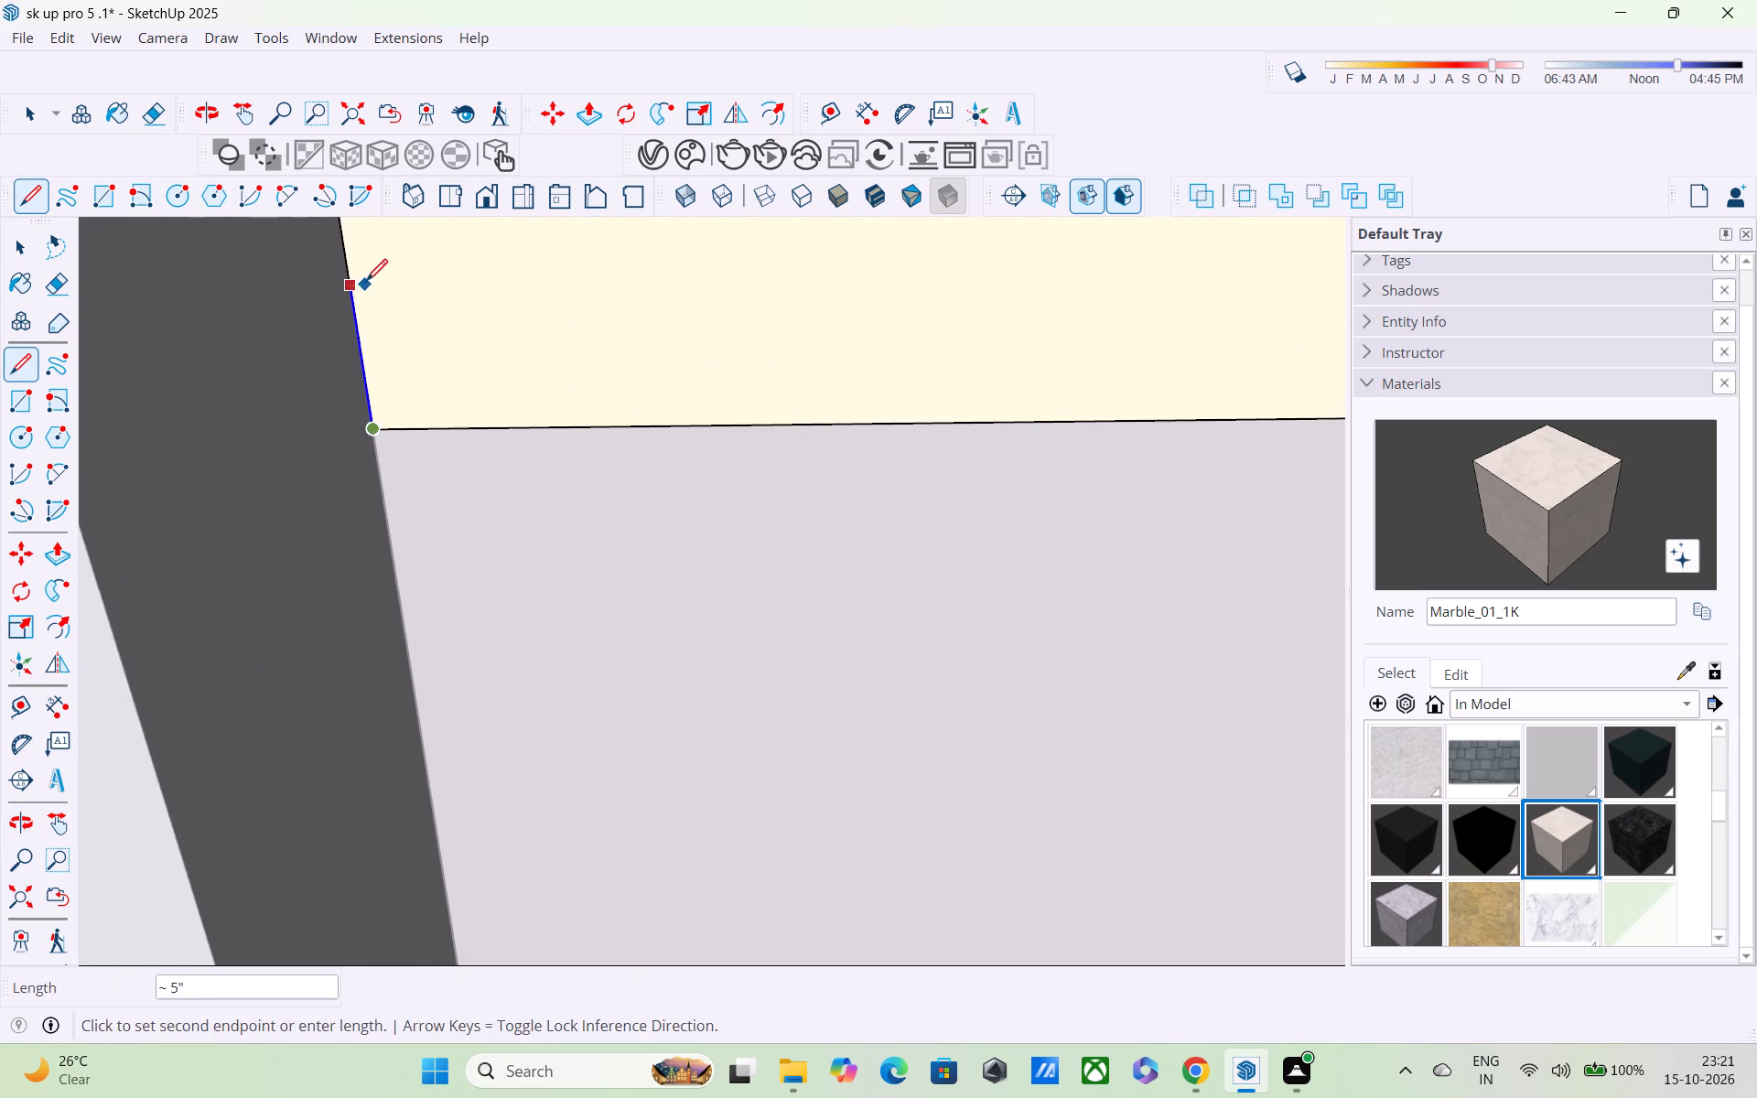
middle_click_drag(366, 283, 404, 514, "shift")
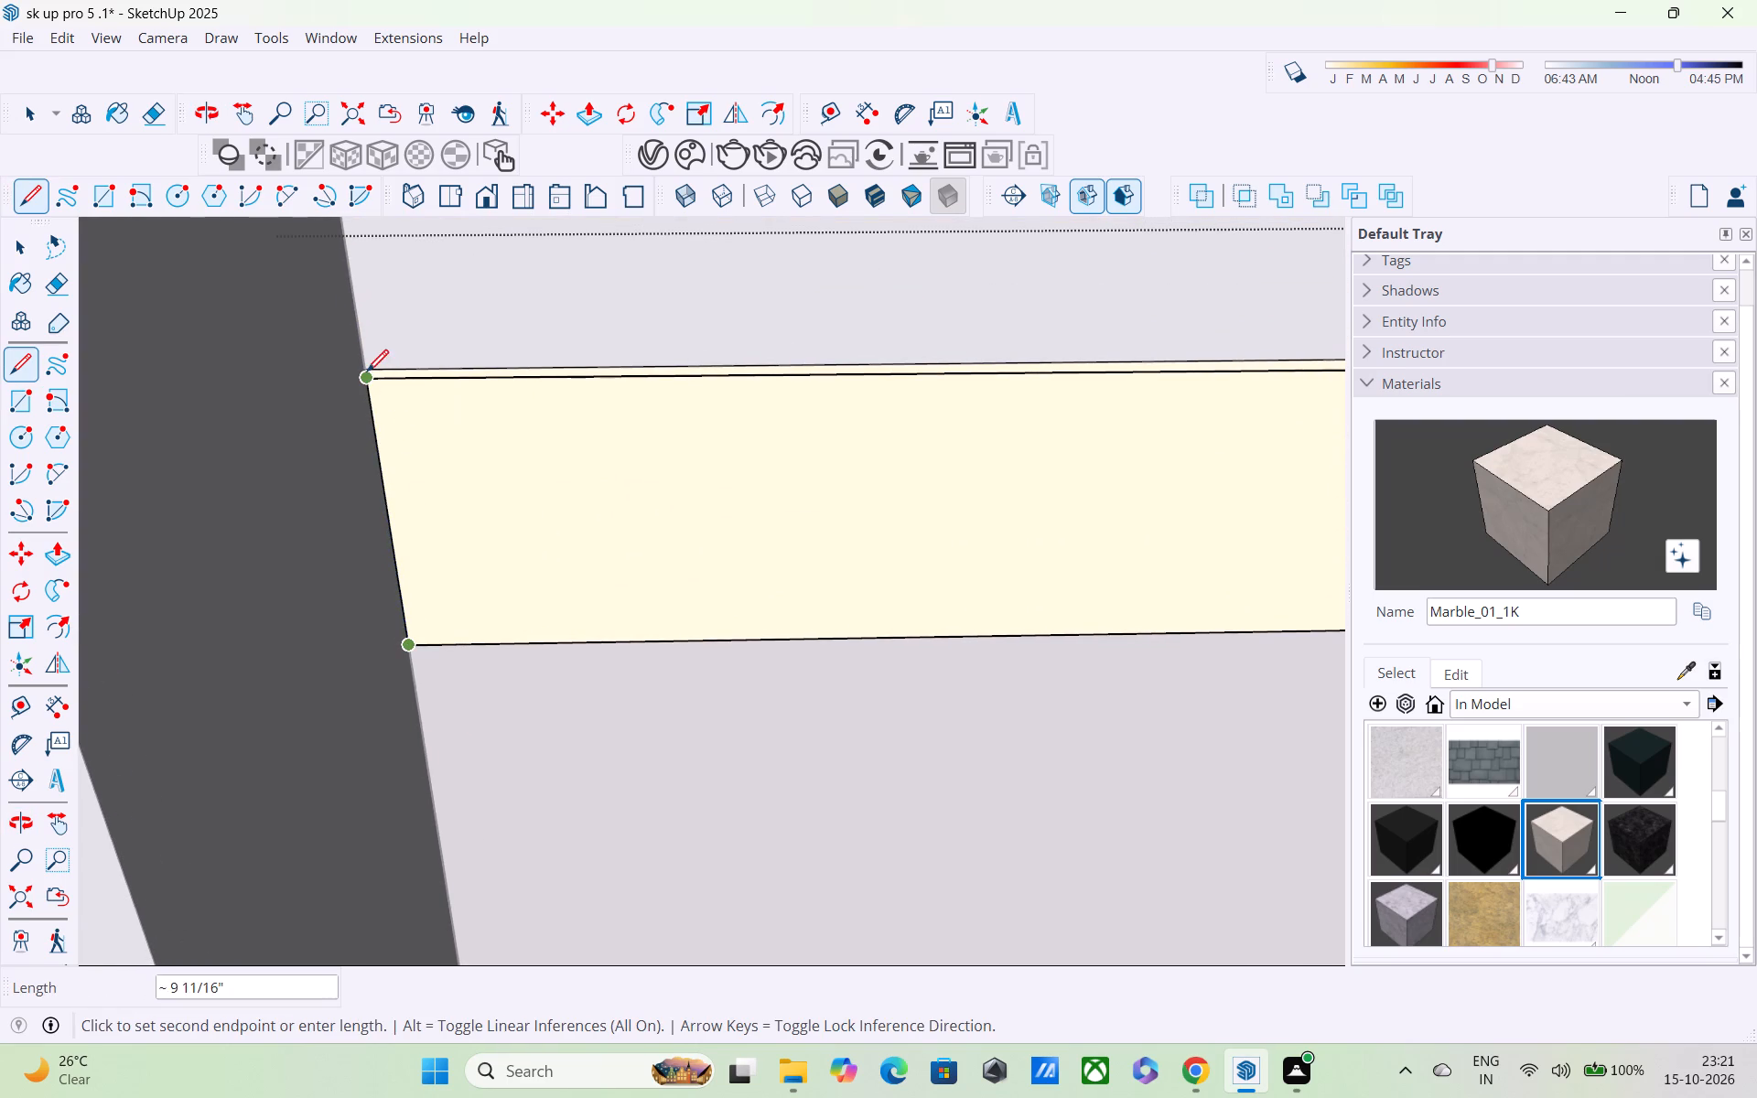
left_click(370, 364)
key("space")
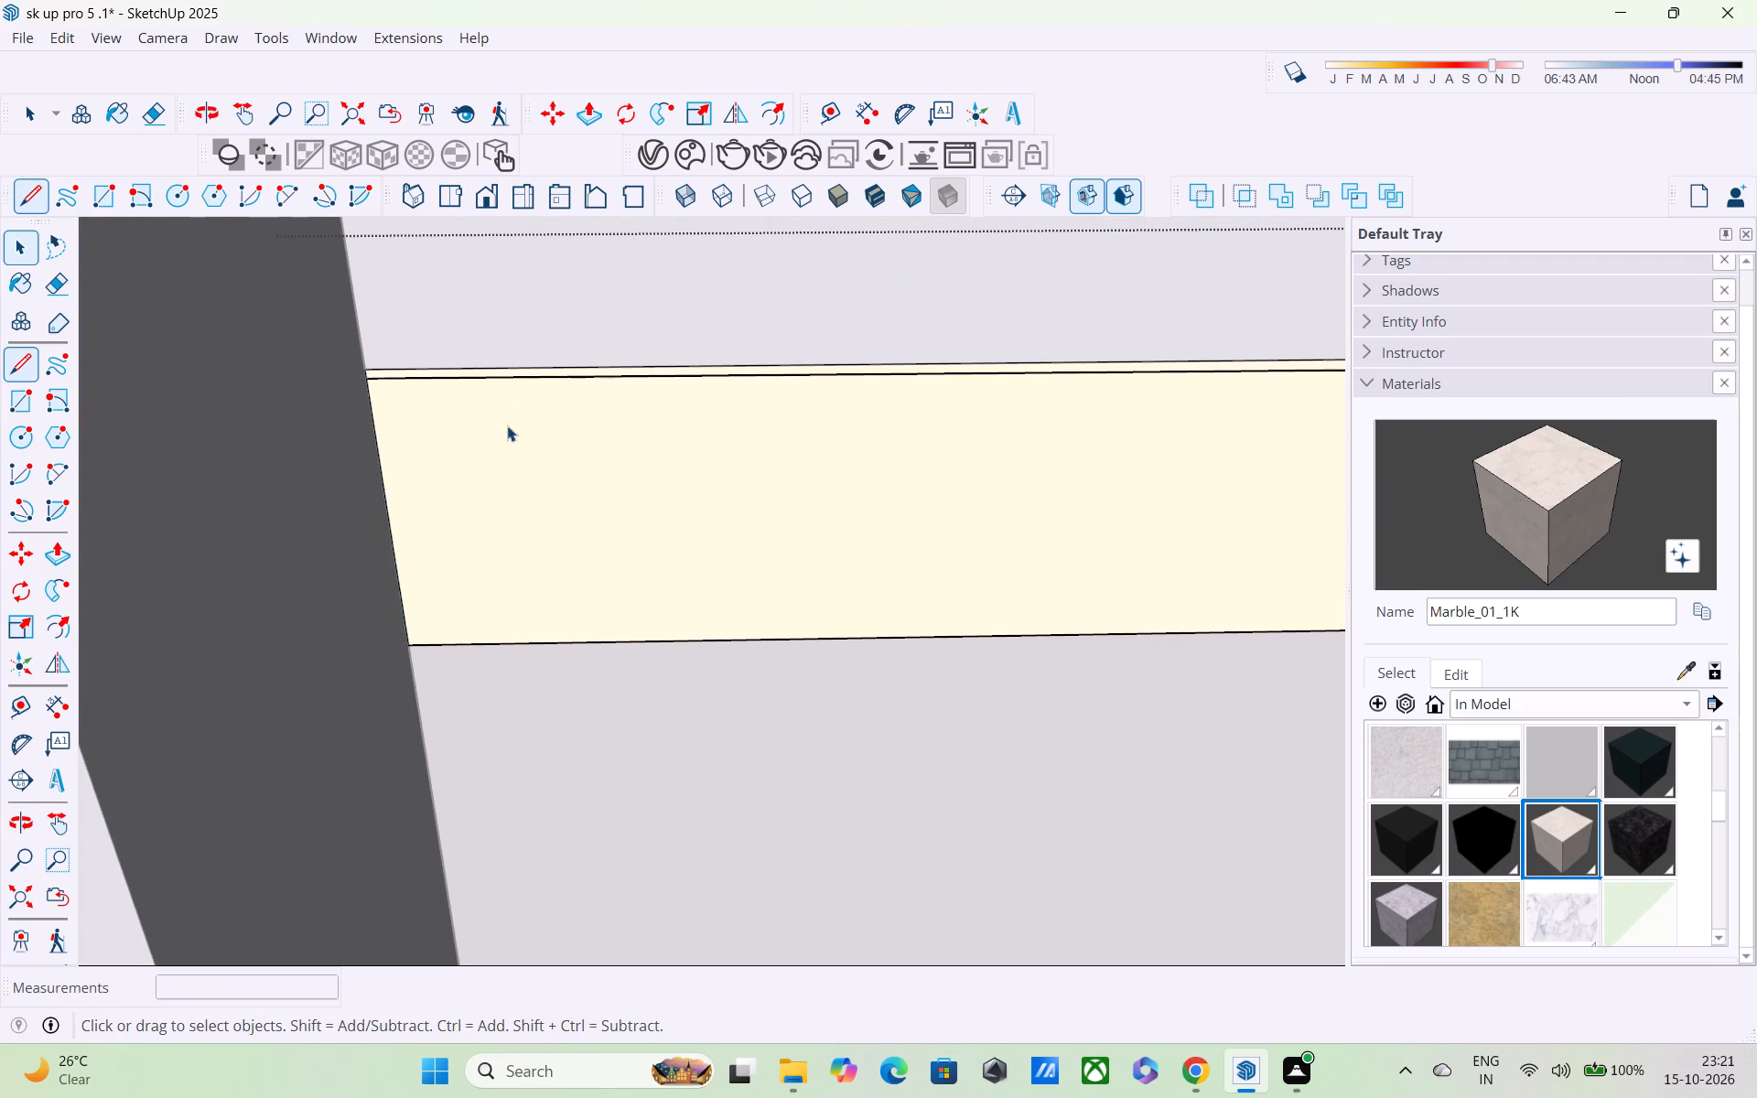
Paint the slab's edge band inside the frame with Marble_01_1K and leave the slab's group.
left_click_drag(1587, 515, 1577, 501)
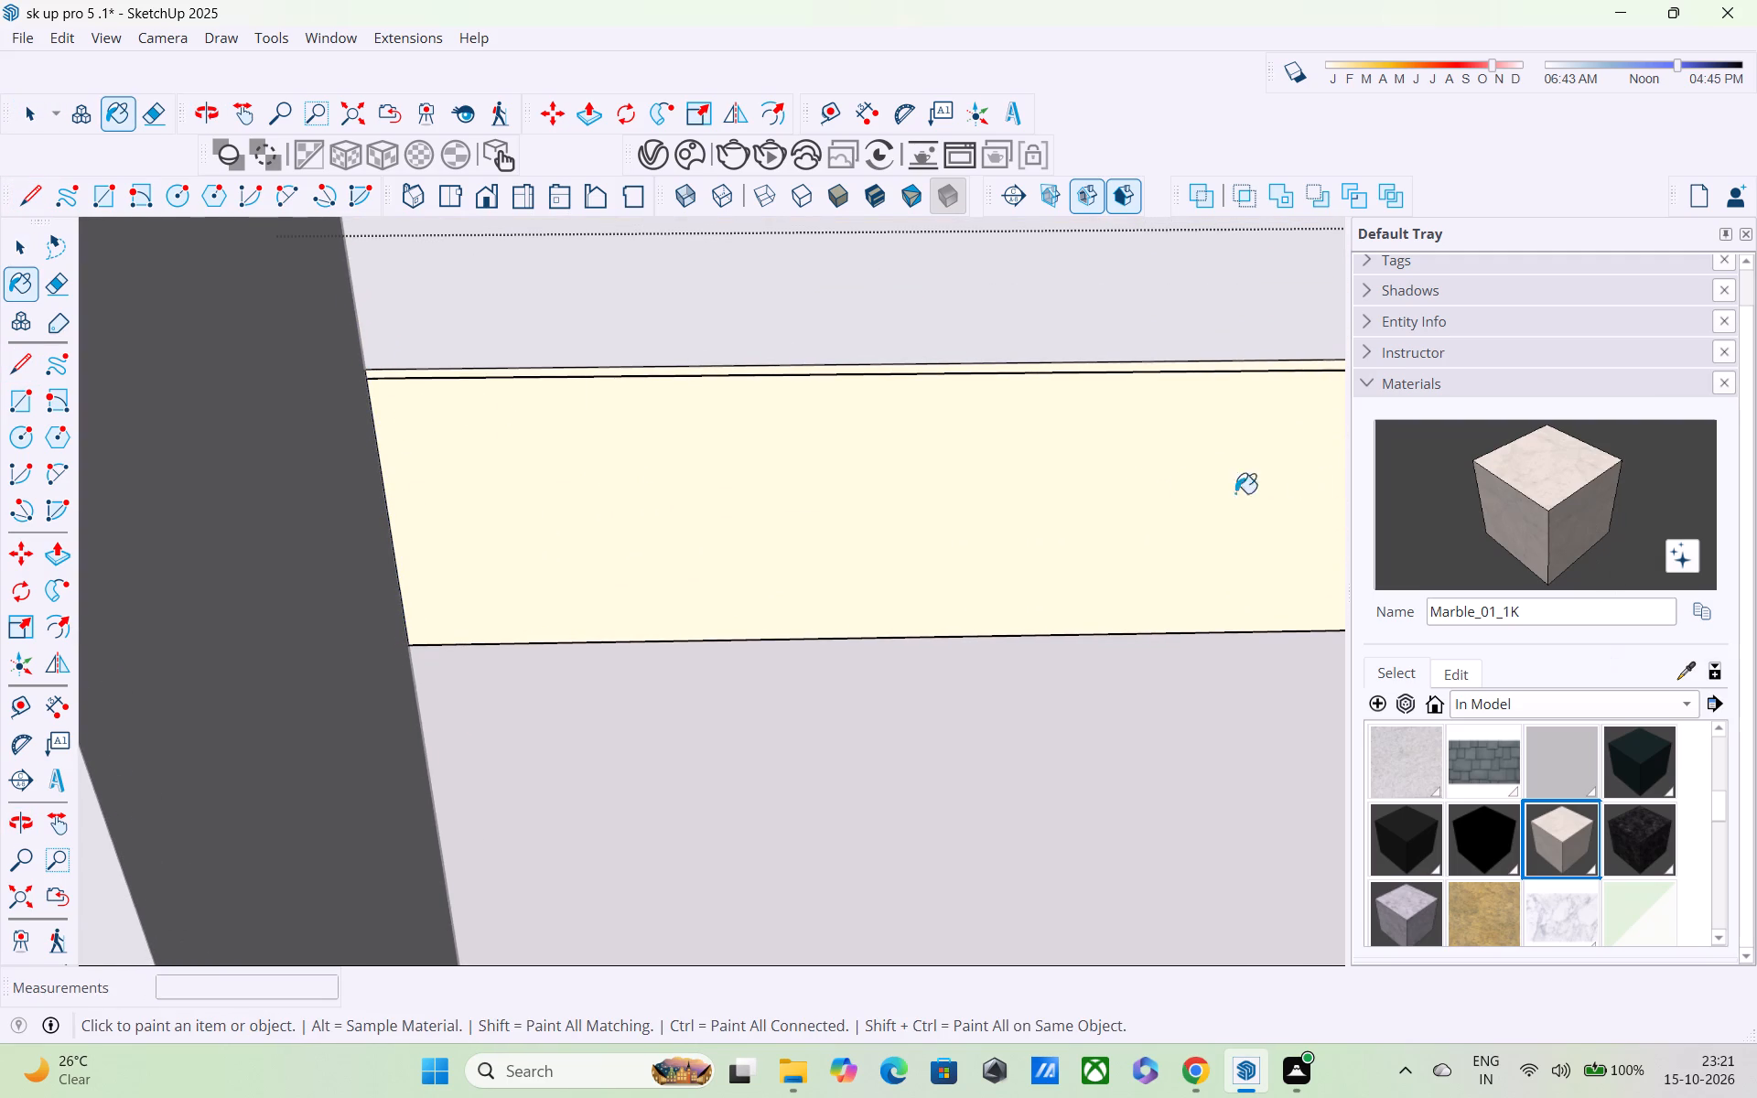
left_click(1117, 490)
scroll(1117, 490, "down", 18)
scroll(1041, 534, "down", 3)
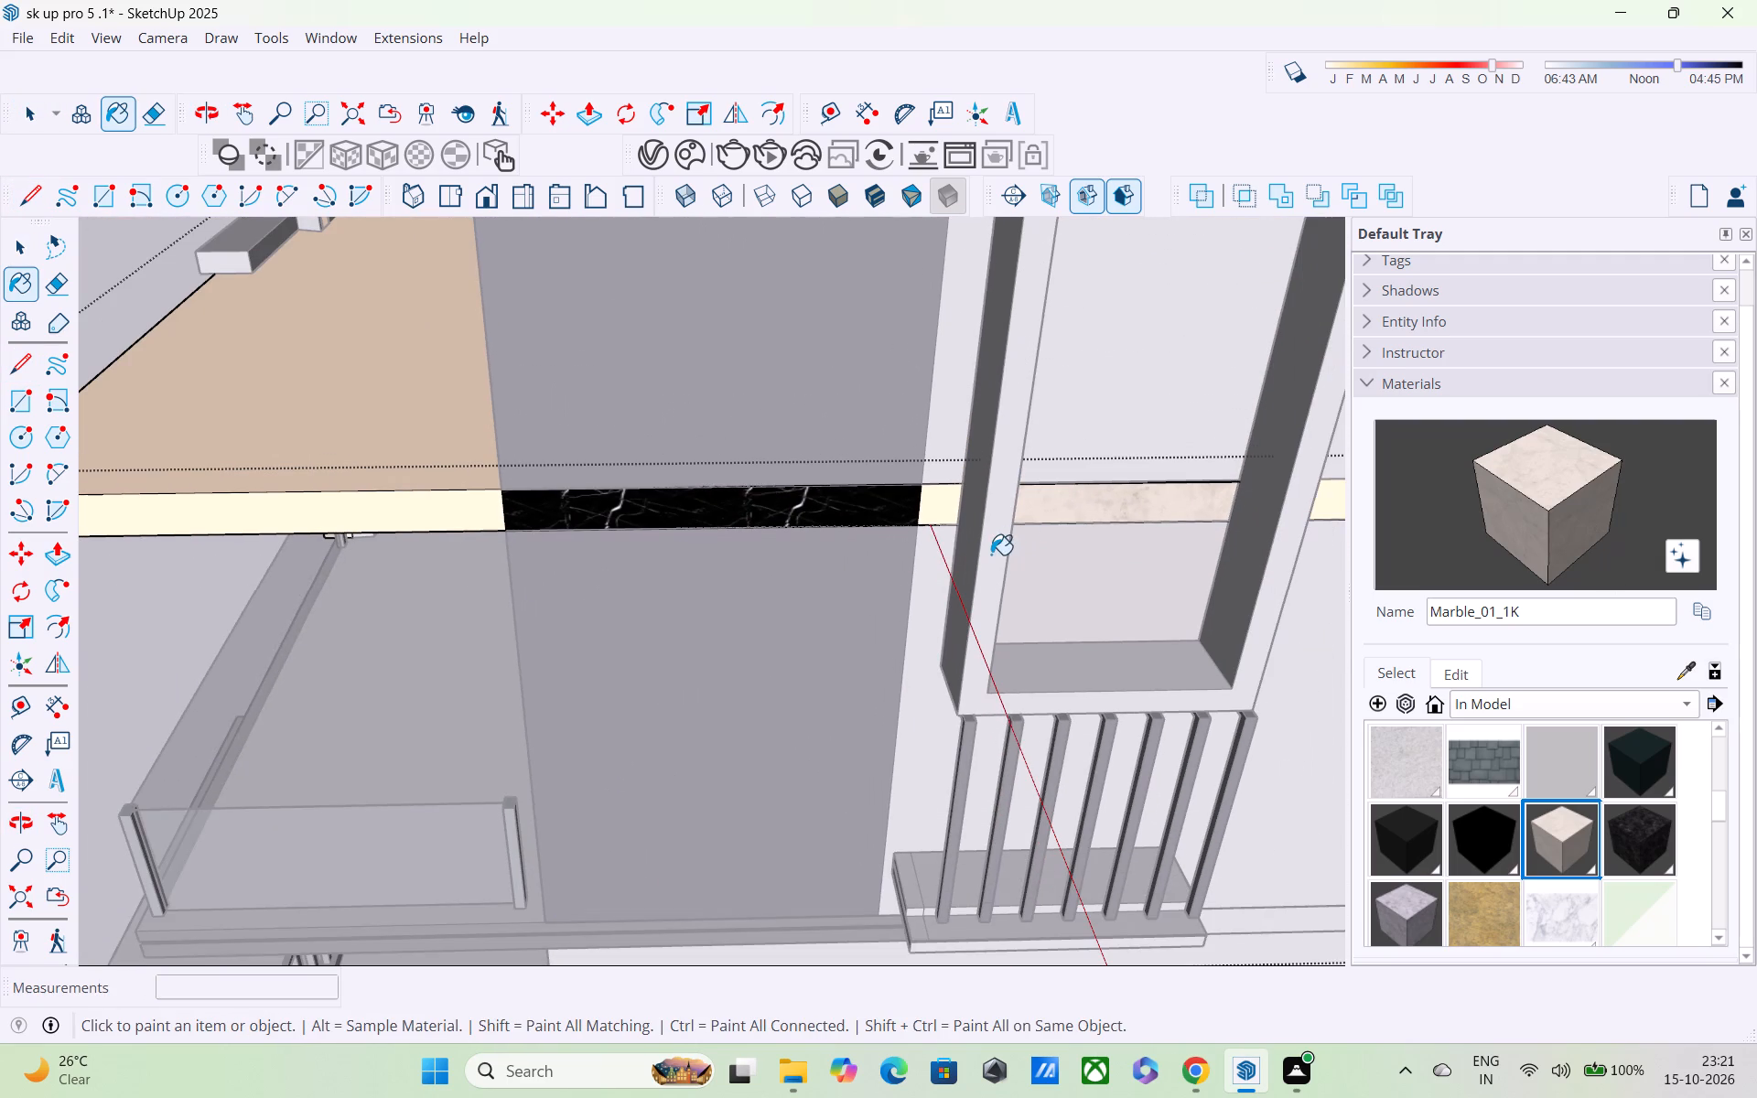
key("Escape")
key("space")
scroll(771, 598, "down", 4)
left_click(702, 601)
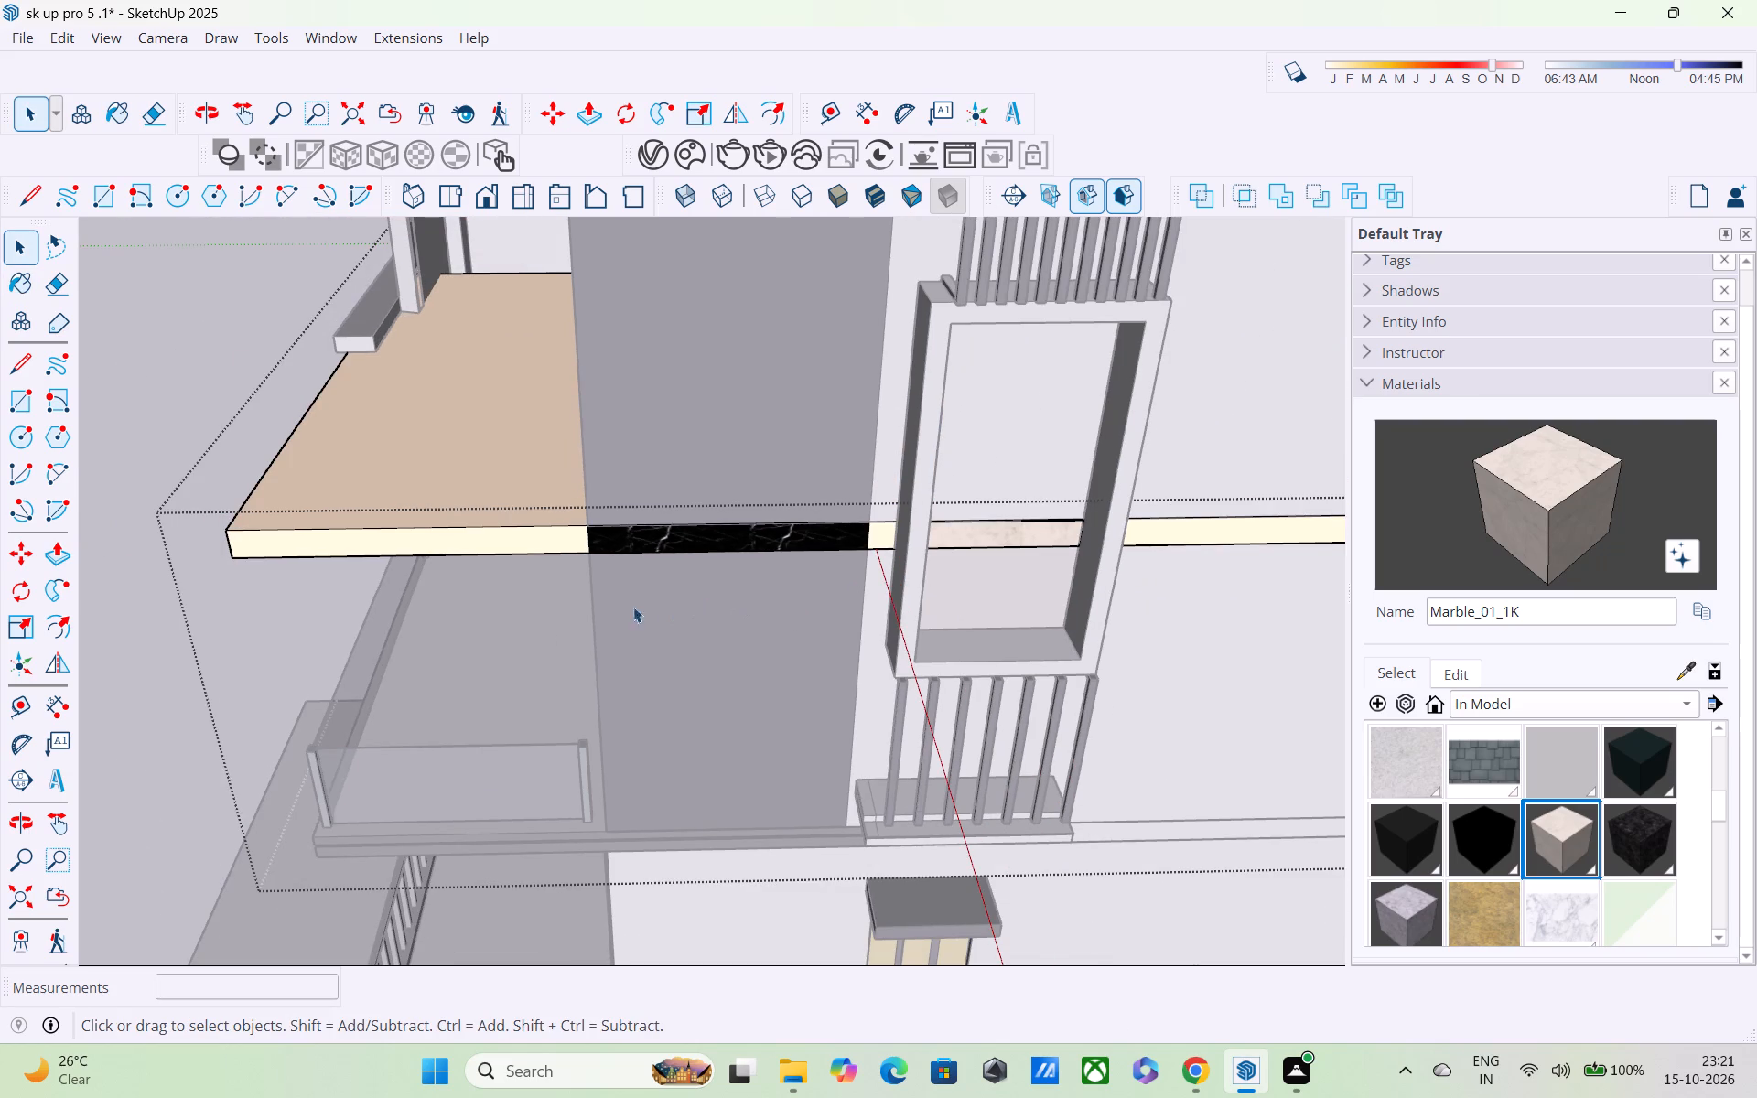
left_click(239, 323)
Examine the marble inside the window frame and the whole side elevation from several angles.
middle_click_drag(406, 425, 800, 432)
scroll(491, 431, "down", 1)
scroll(800, 432, "up", 1)
scroll(800, 432, "down", 3)
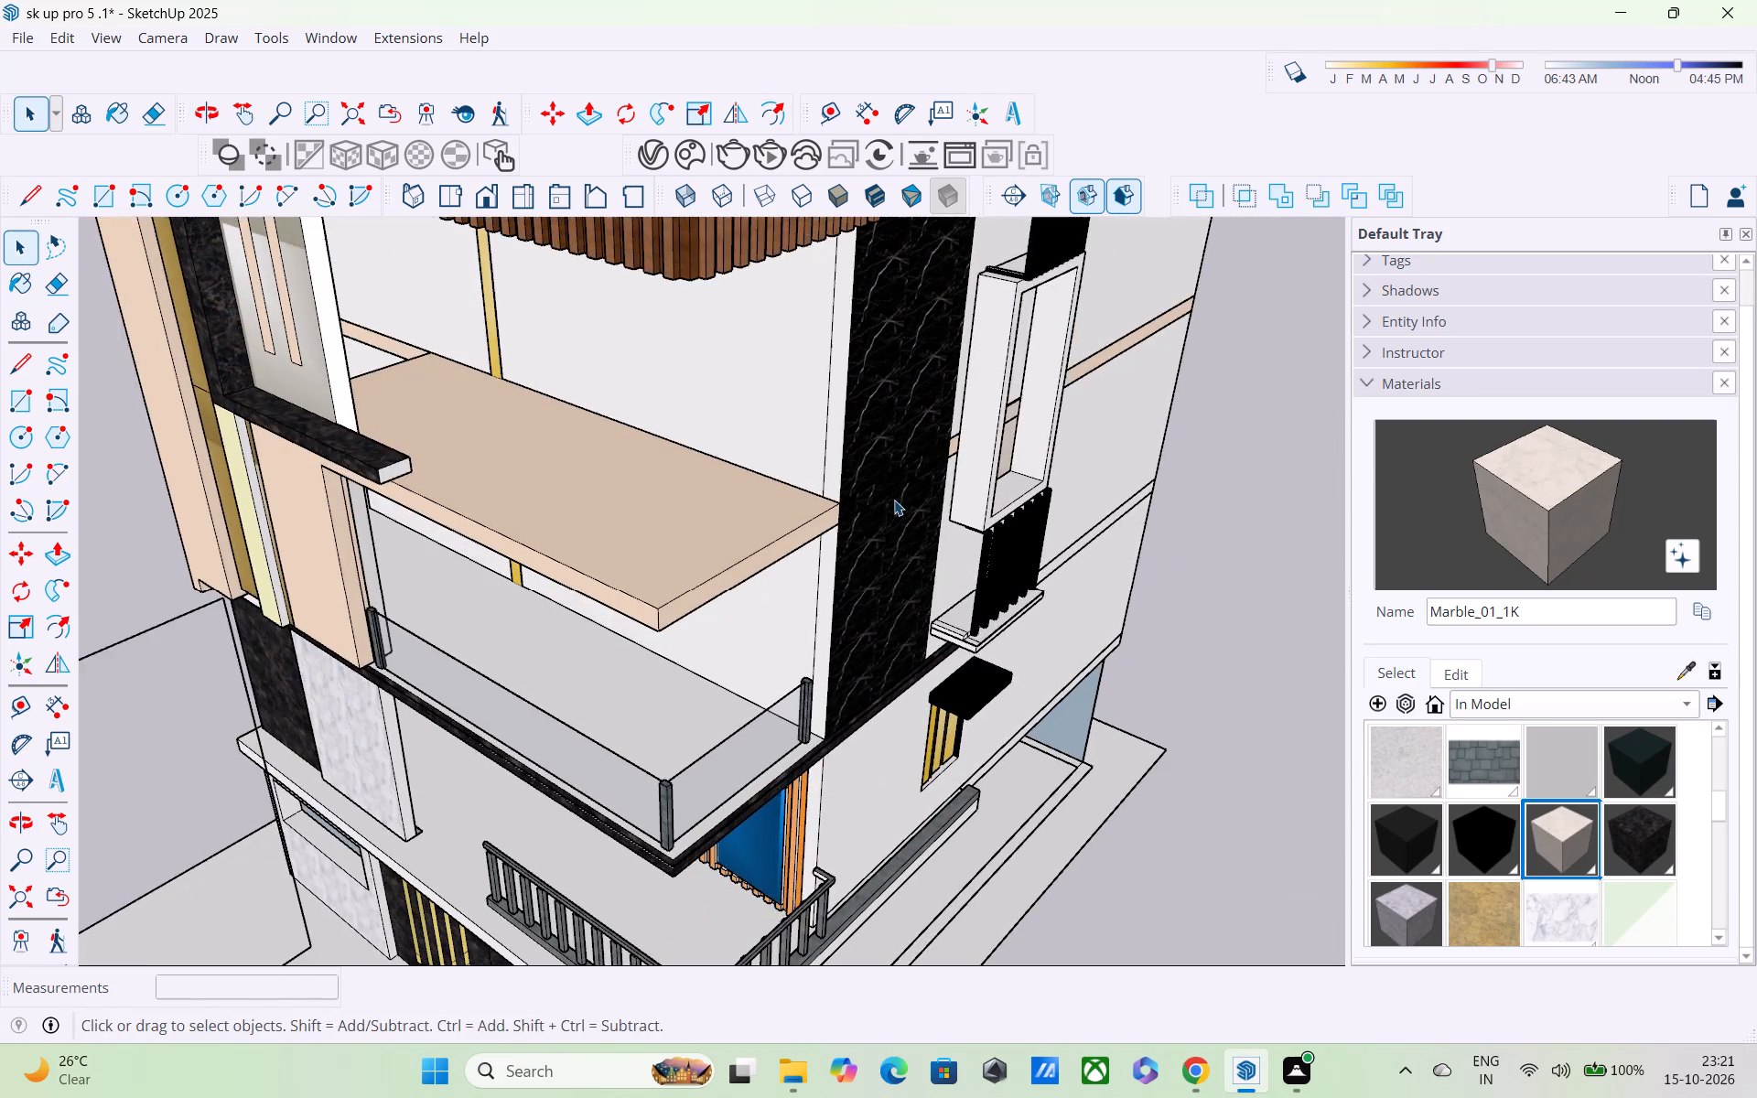
middle_click_drag(889, 500, 818, 418)
scroll(818, 419, "down", 3)
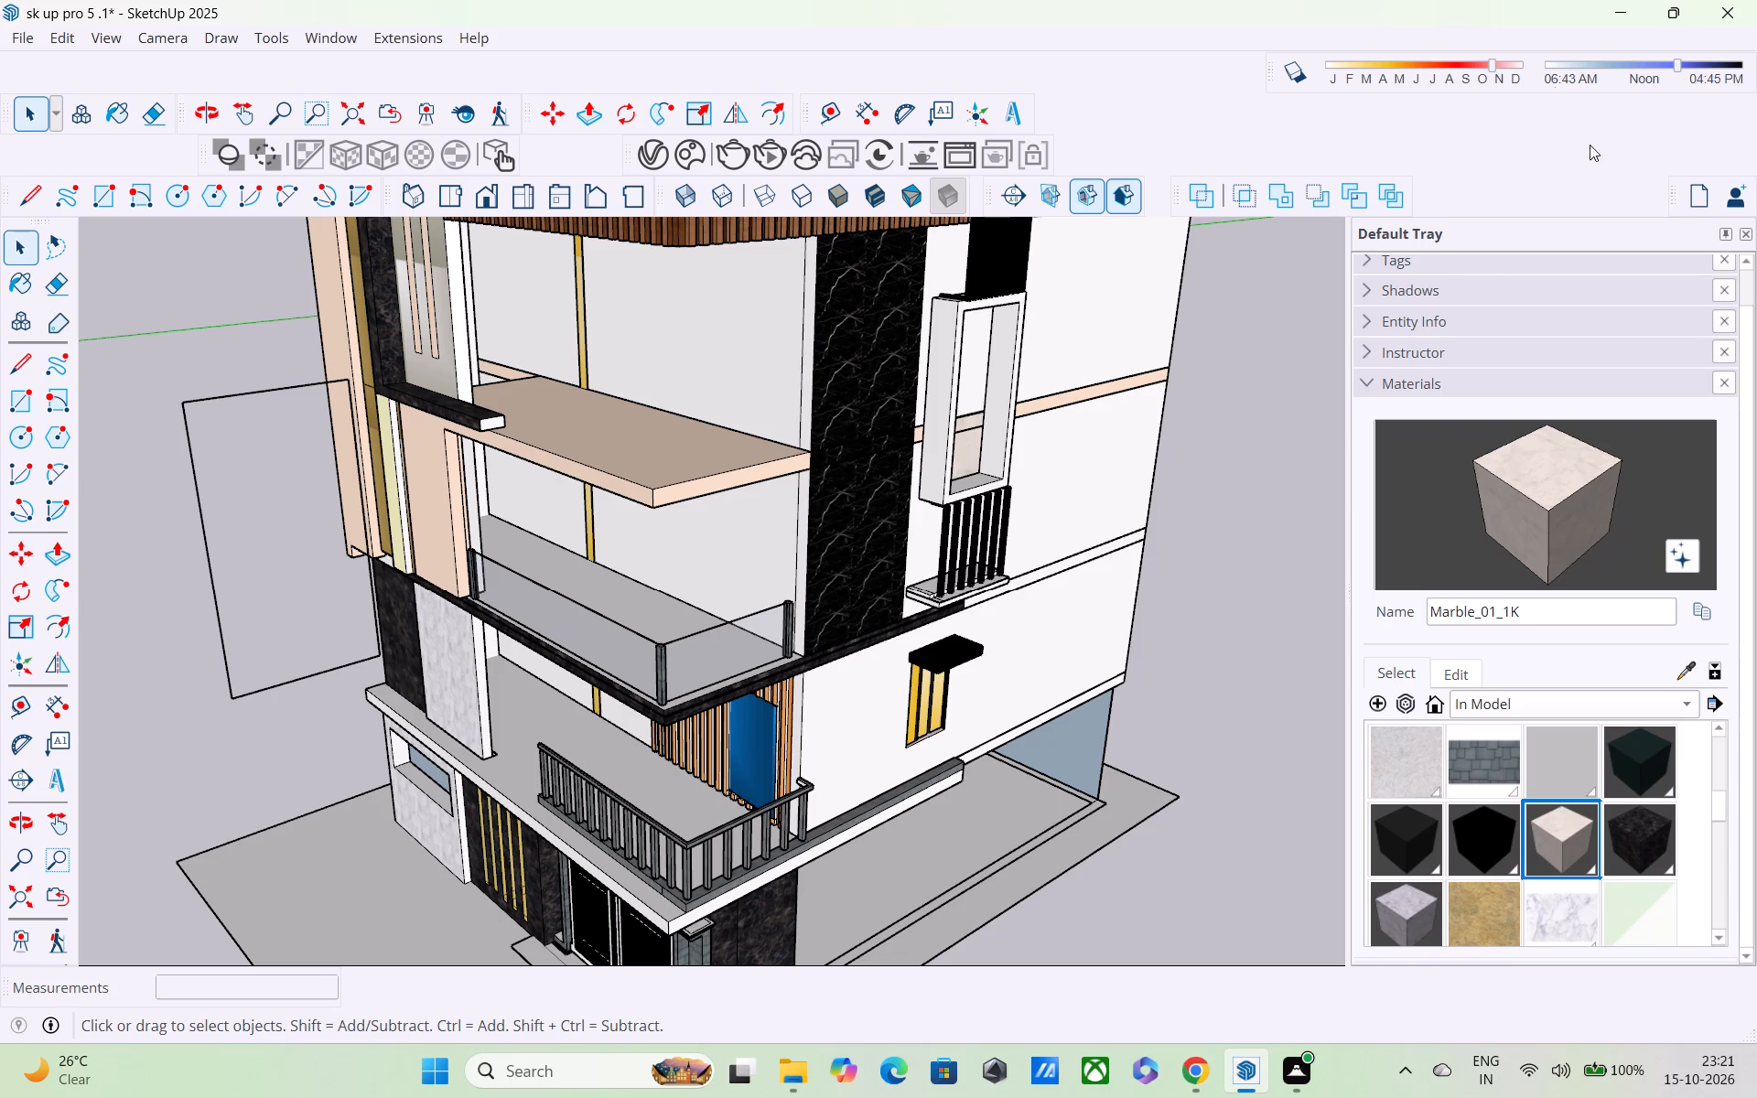
middle_click_drag(1040, 361, 723, 295)
scroll(723, 295, "down", 4)
middle_click_drag(965, 361, 964, 396)
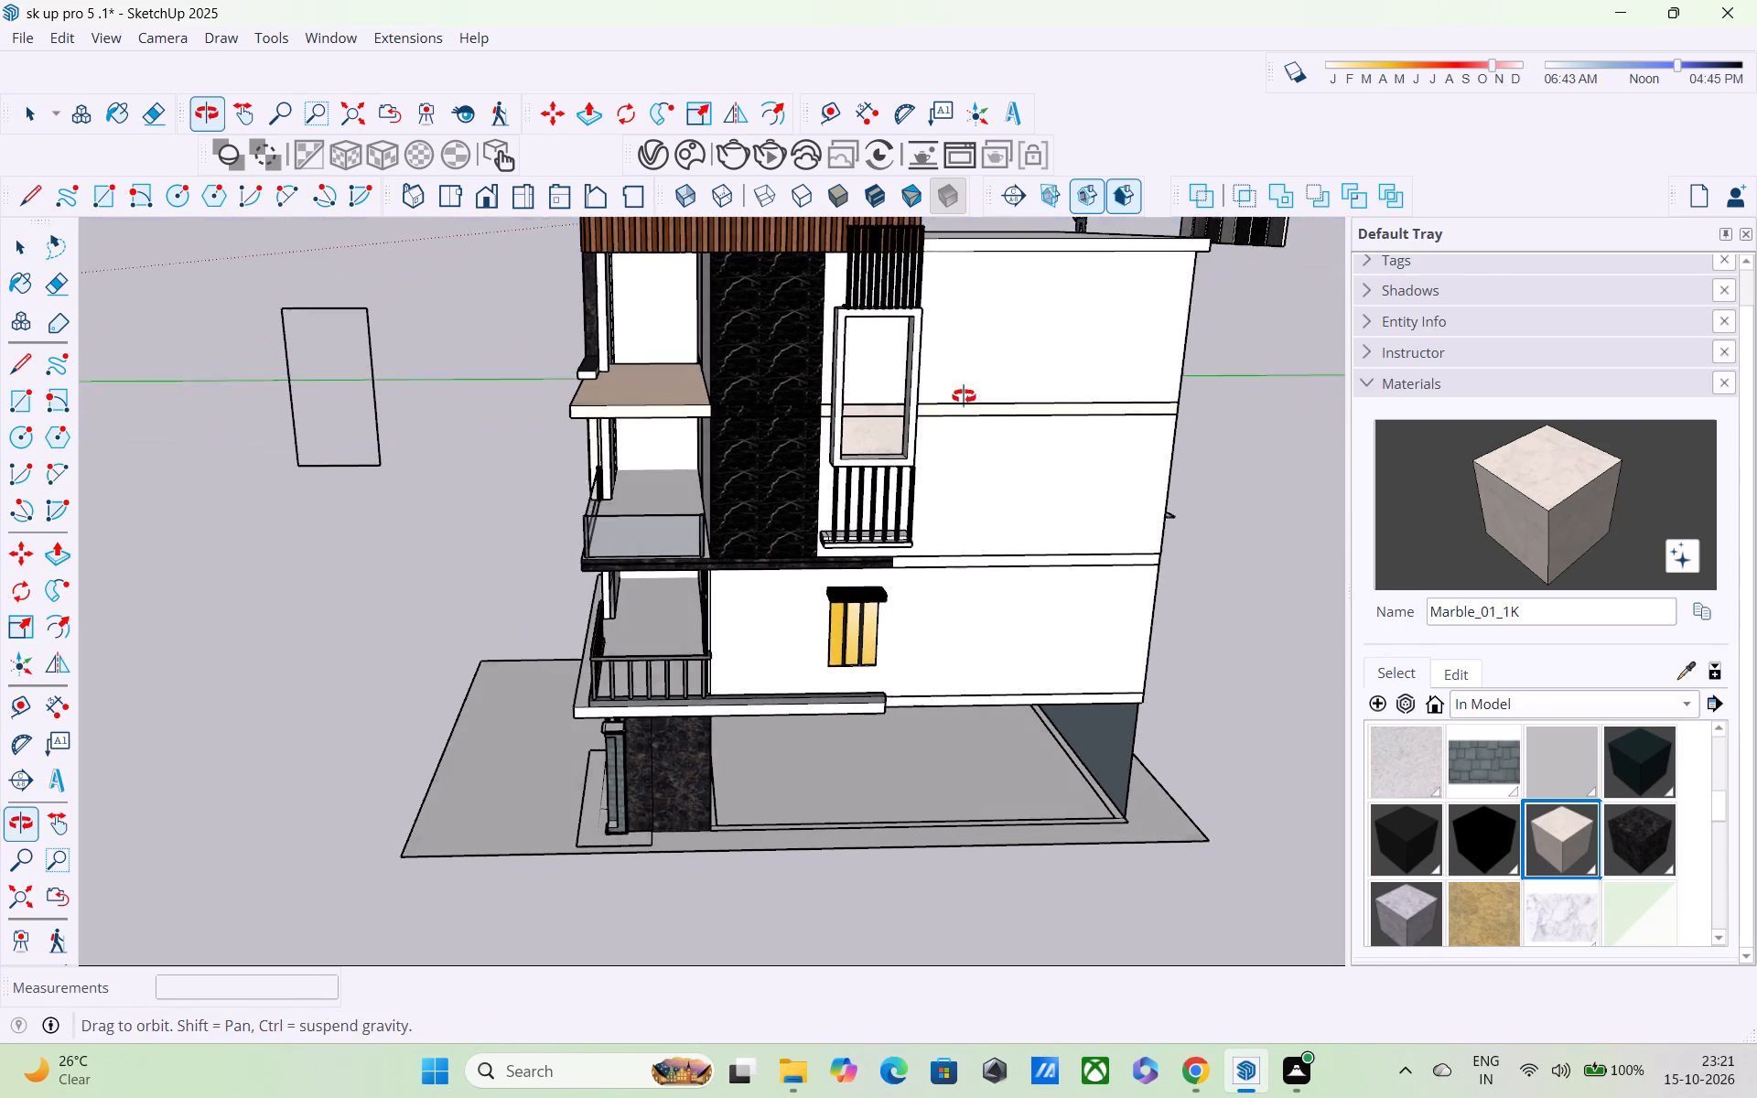
middle_click_drag(964, 396, 963, 398)
middle_click_drag(1051, 440, 835, 476, "shift")
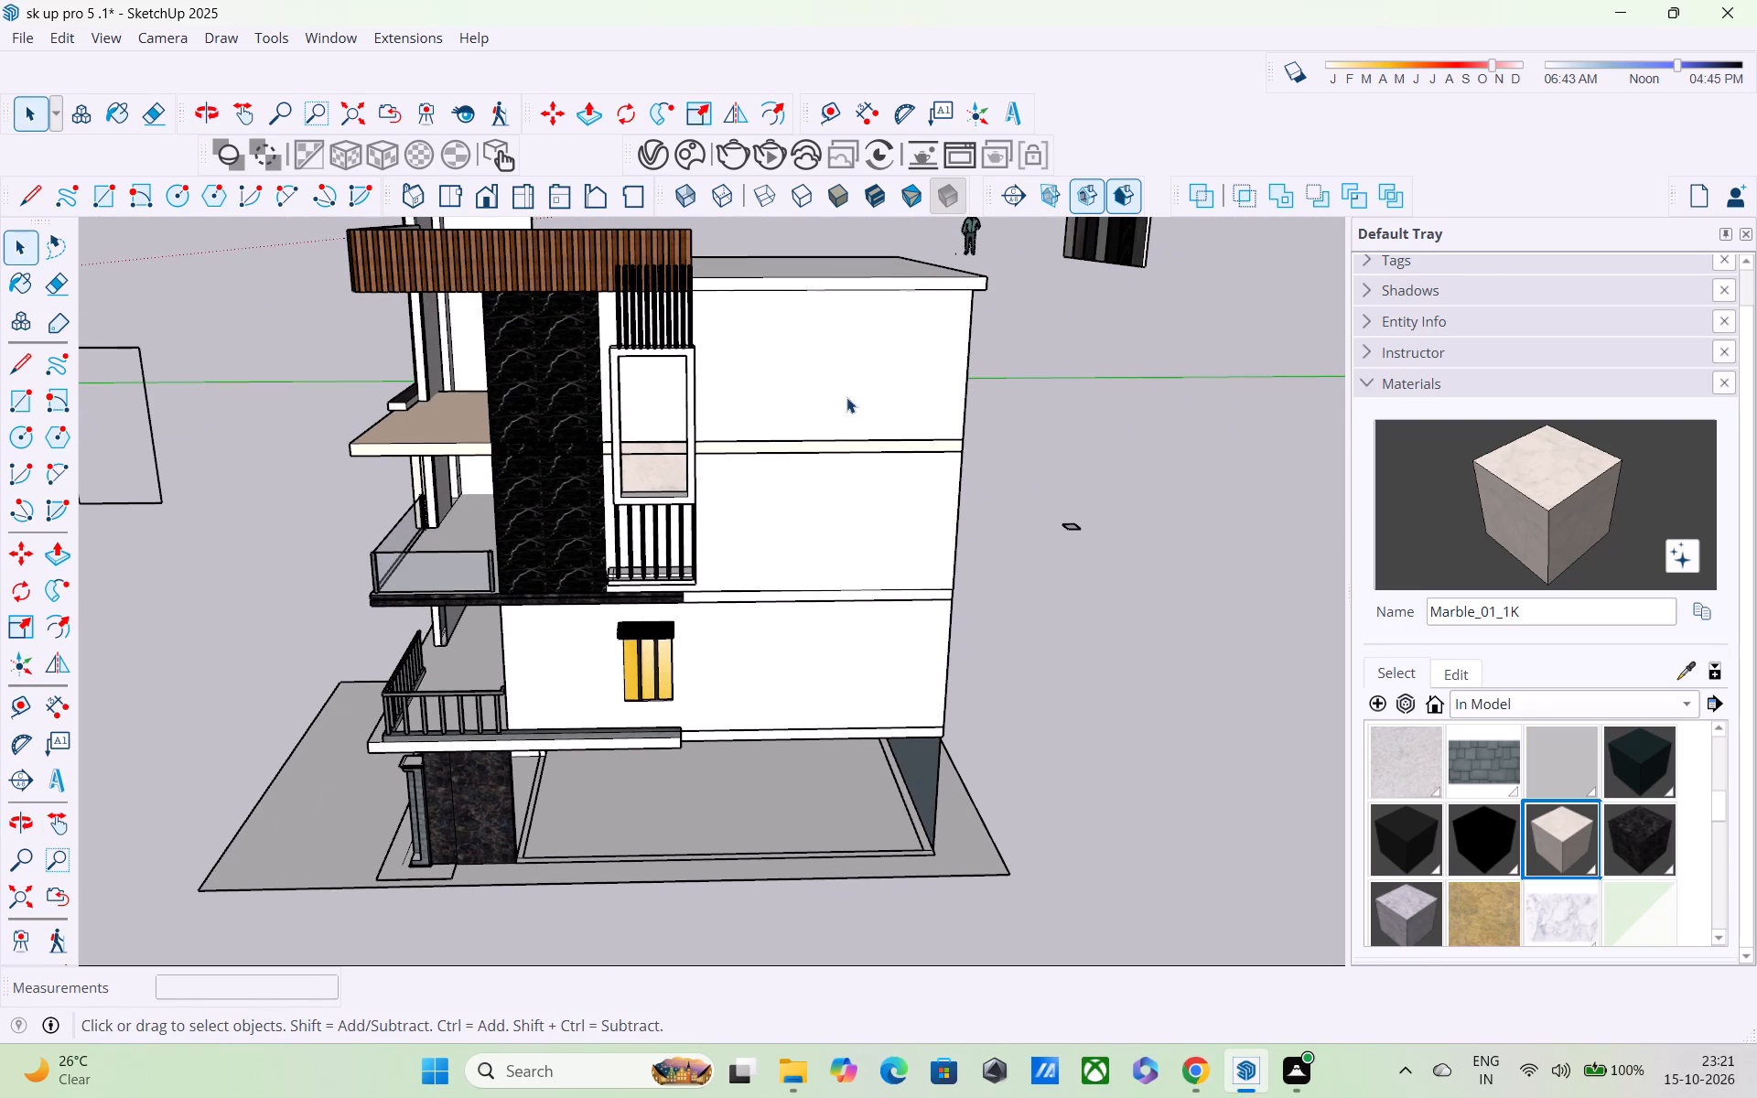
scroll(966, 408, "down", 1)
middle_click_drag(957, 407, 880, 362)
scroll(873, 357, "up", 1)
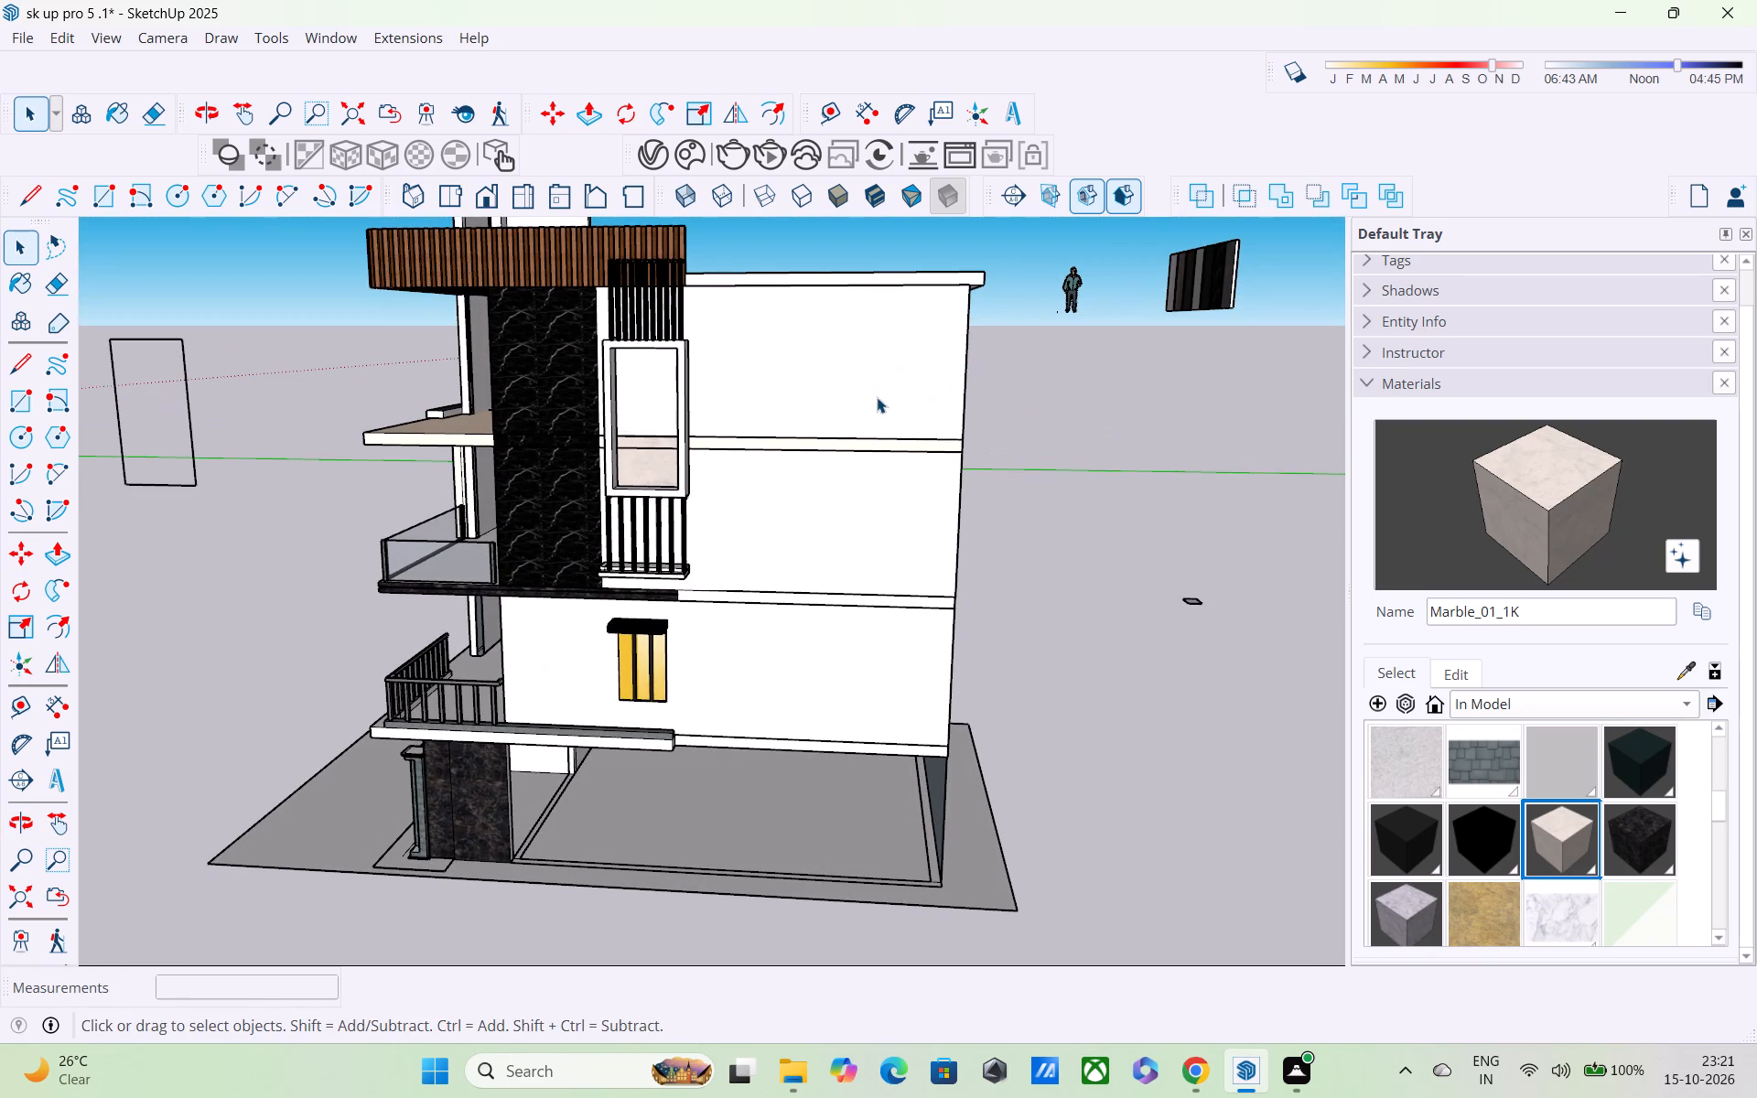
Outline a rectangle about 12' 4" wide and 20' high on the upper two storeys' side wall, from its rear edge below the roof slab.
key("l")
left_click(972, 294)
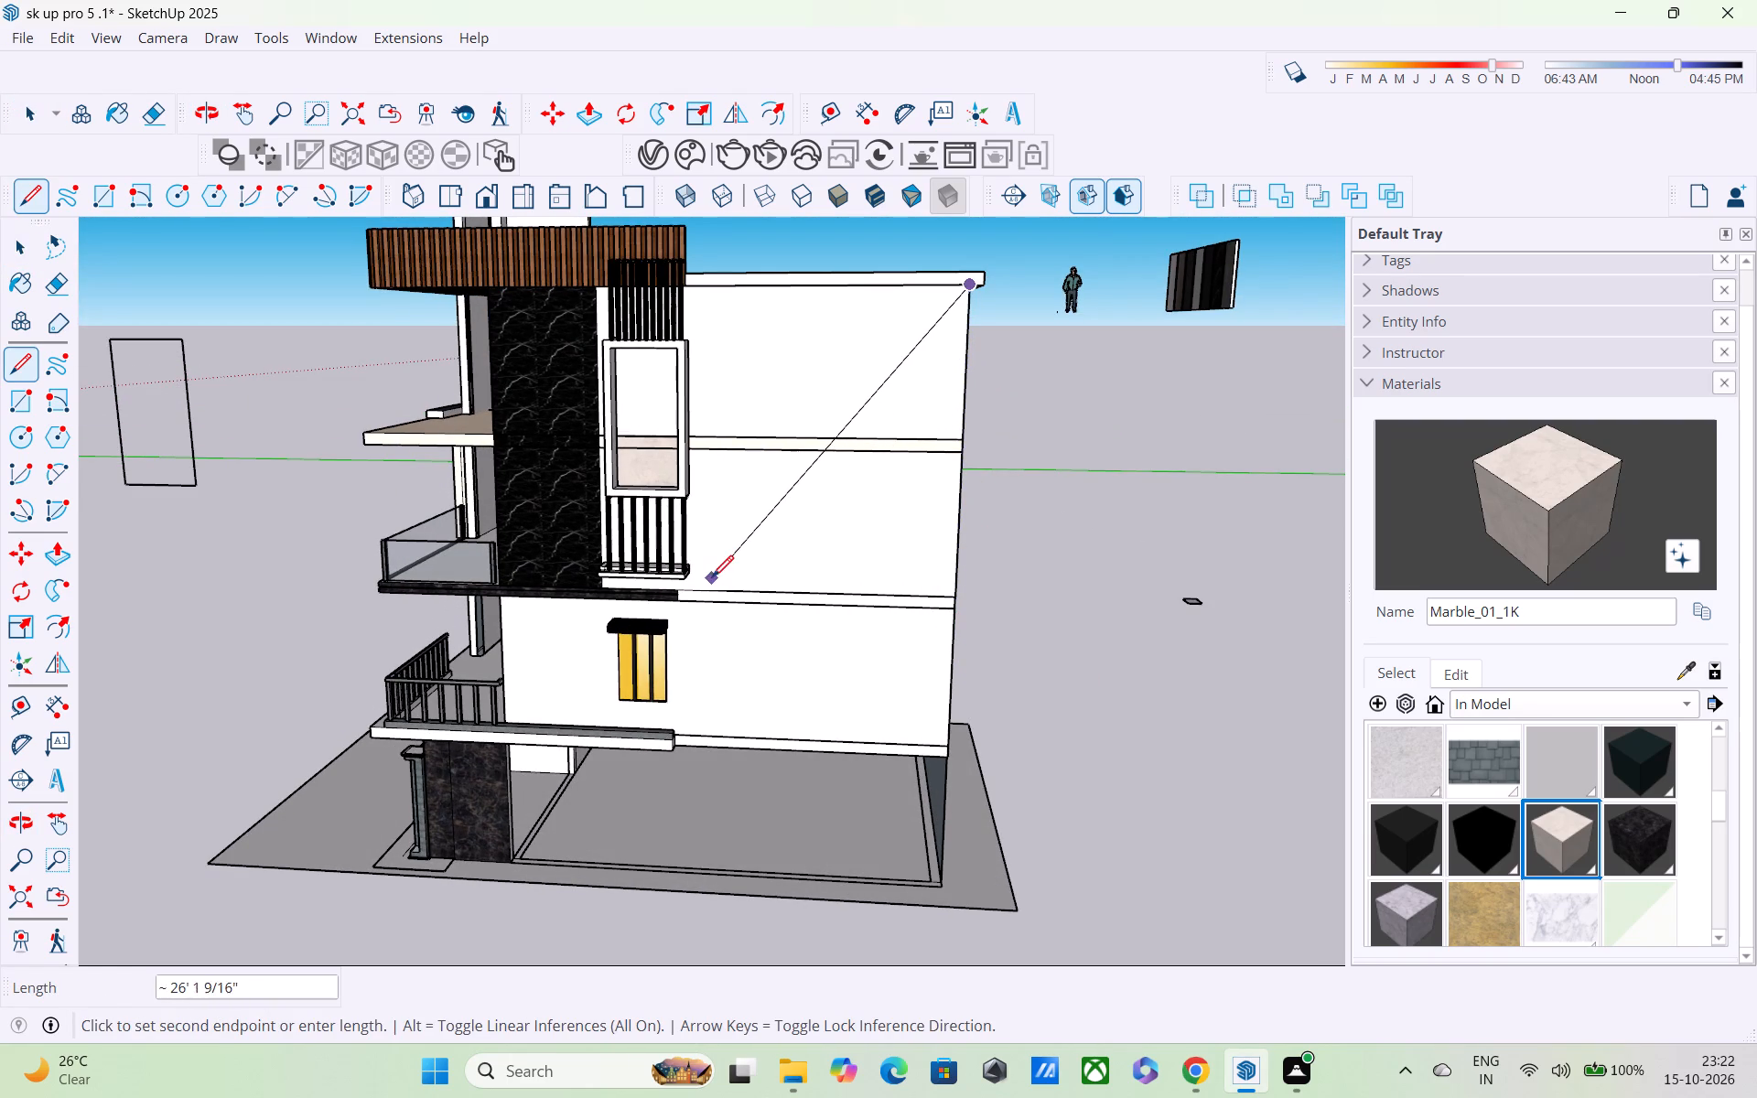
left_click(951, 587)
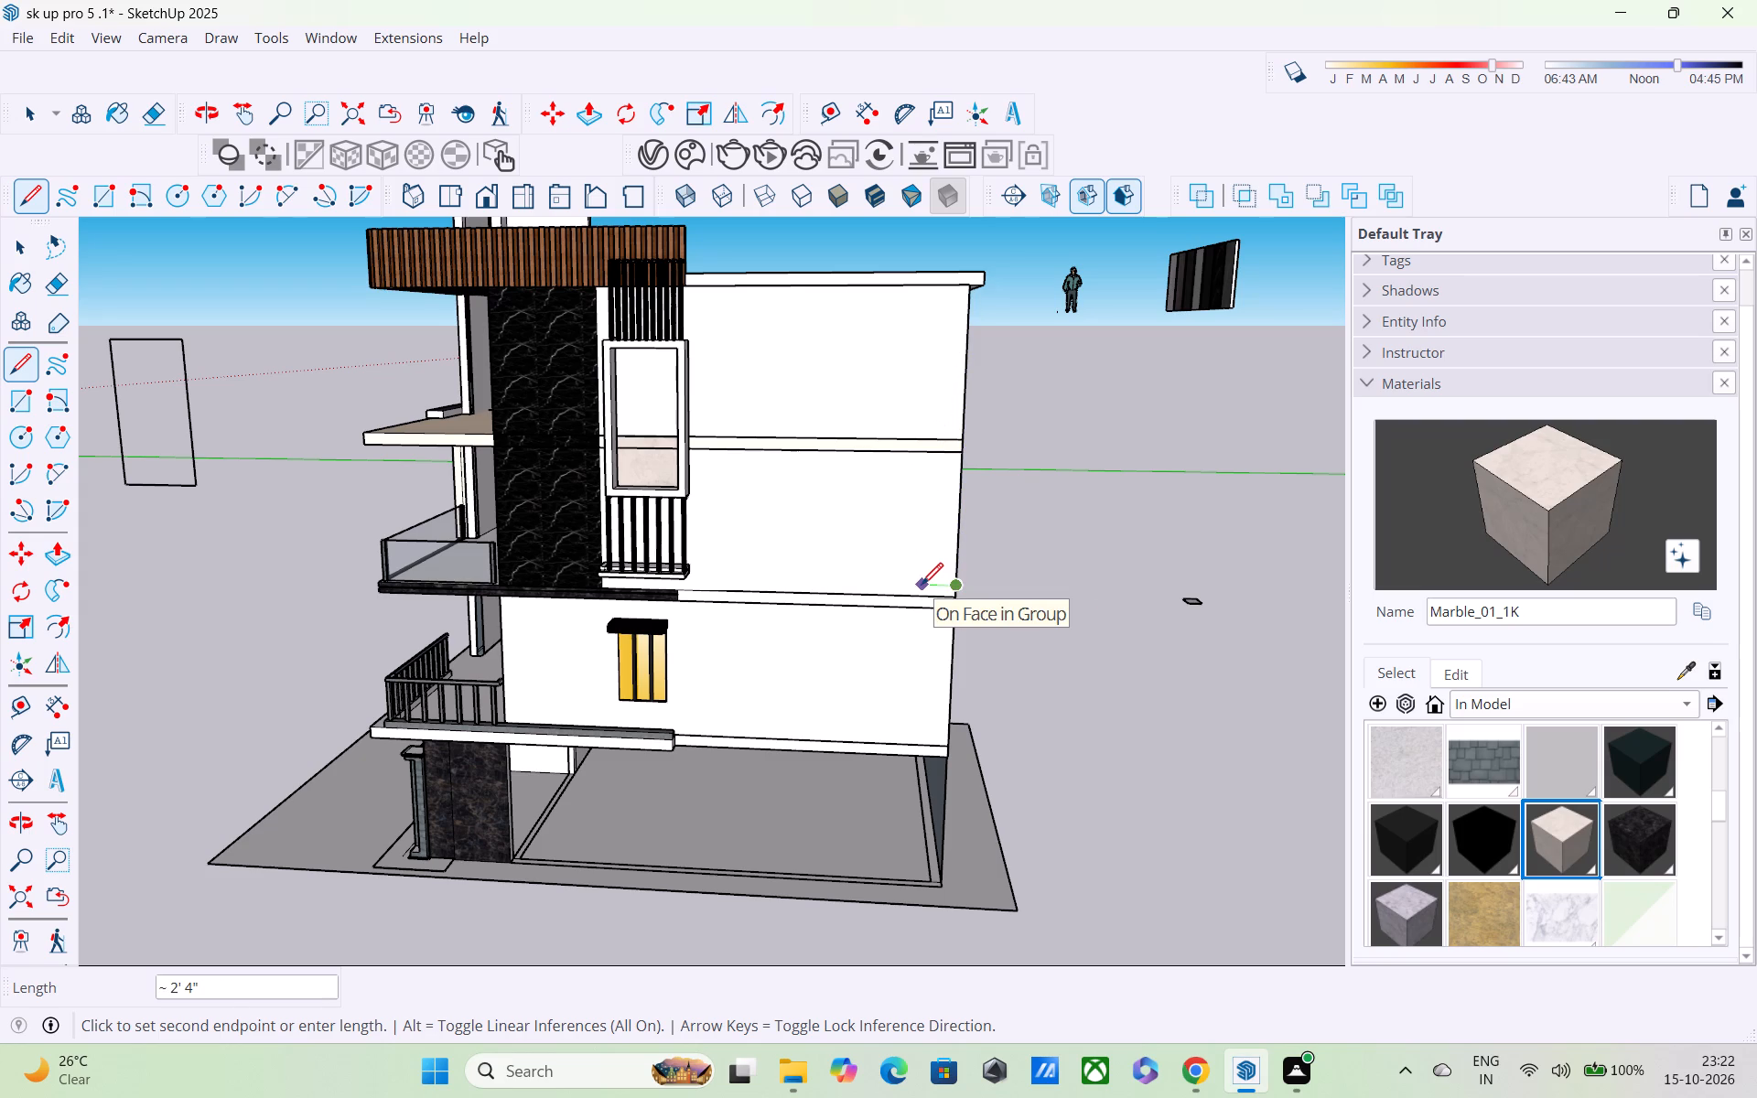
left_click(776, 568)
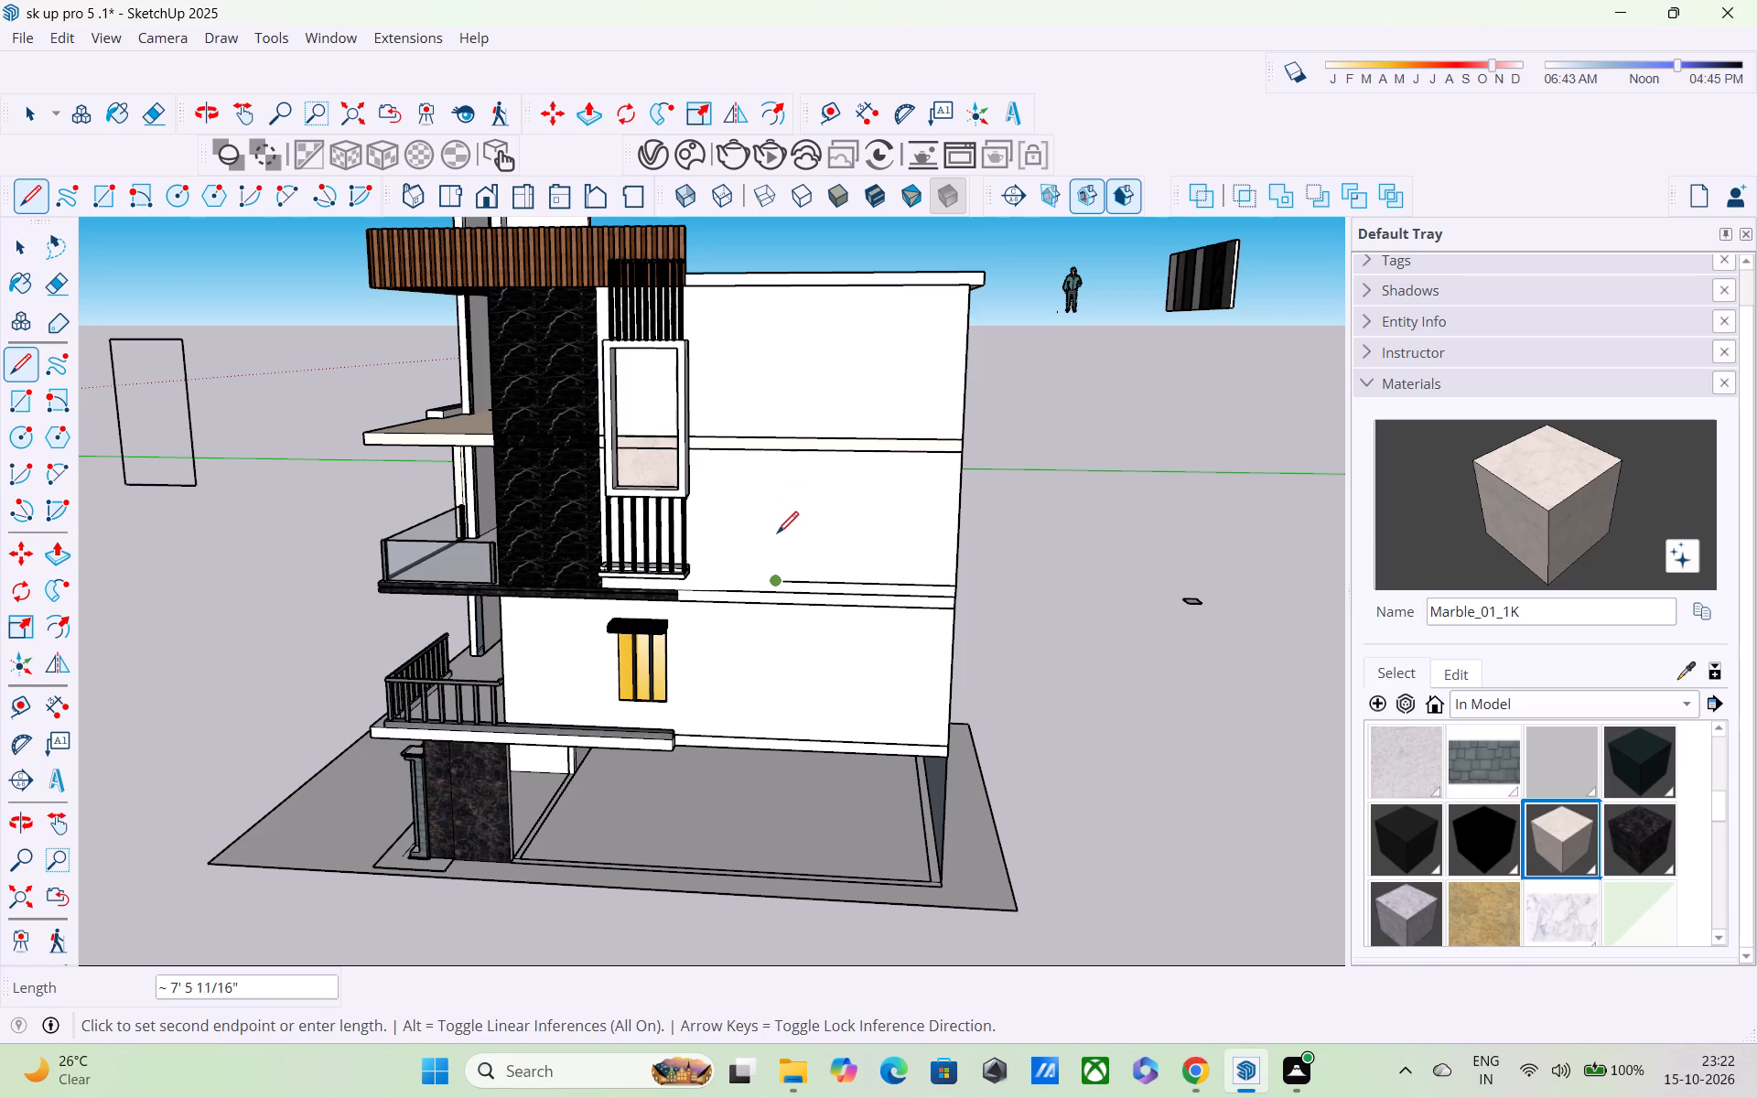
scroll(800, 361, "down", 2)
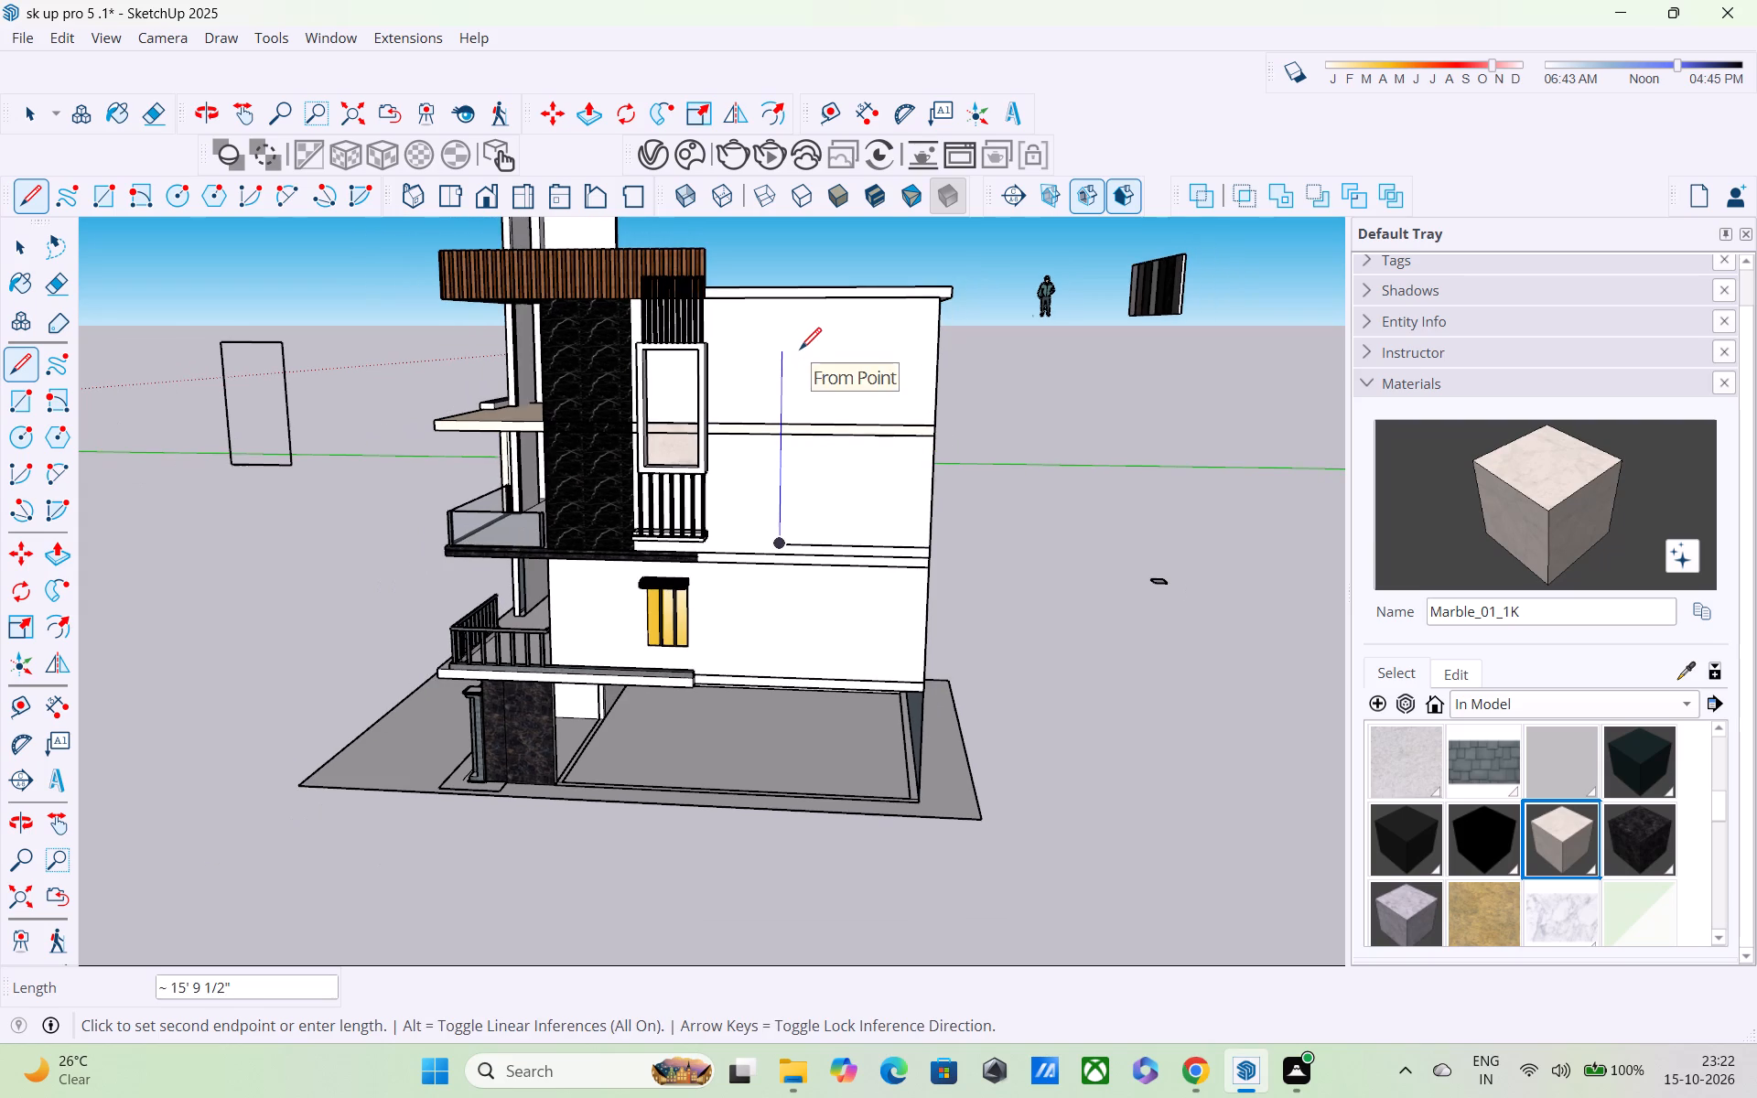
middle_click_drag(800, 351, 816, 505, "shift")
scroll(816, 467, "up", 3)
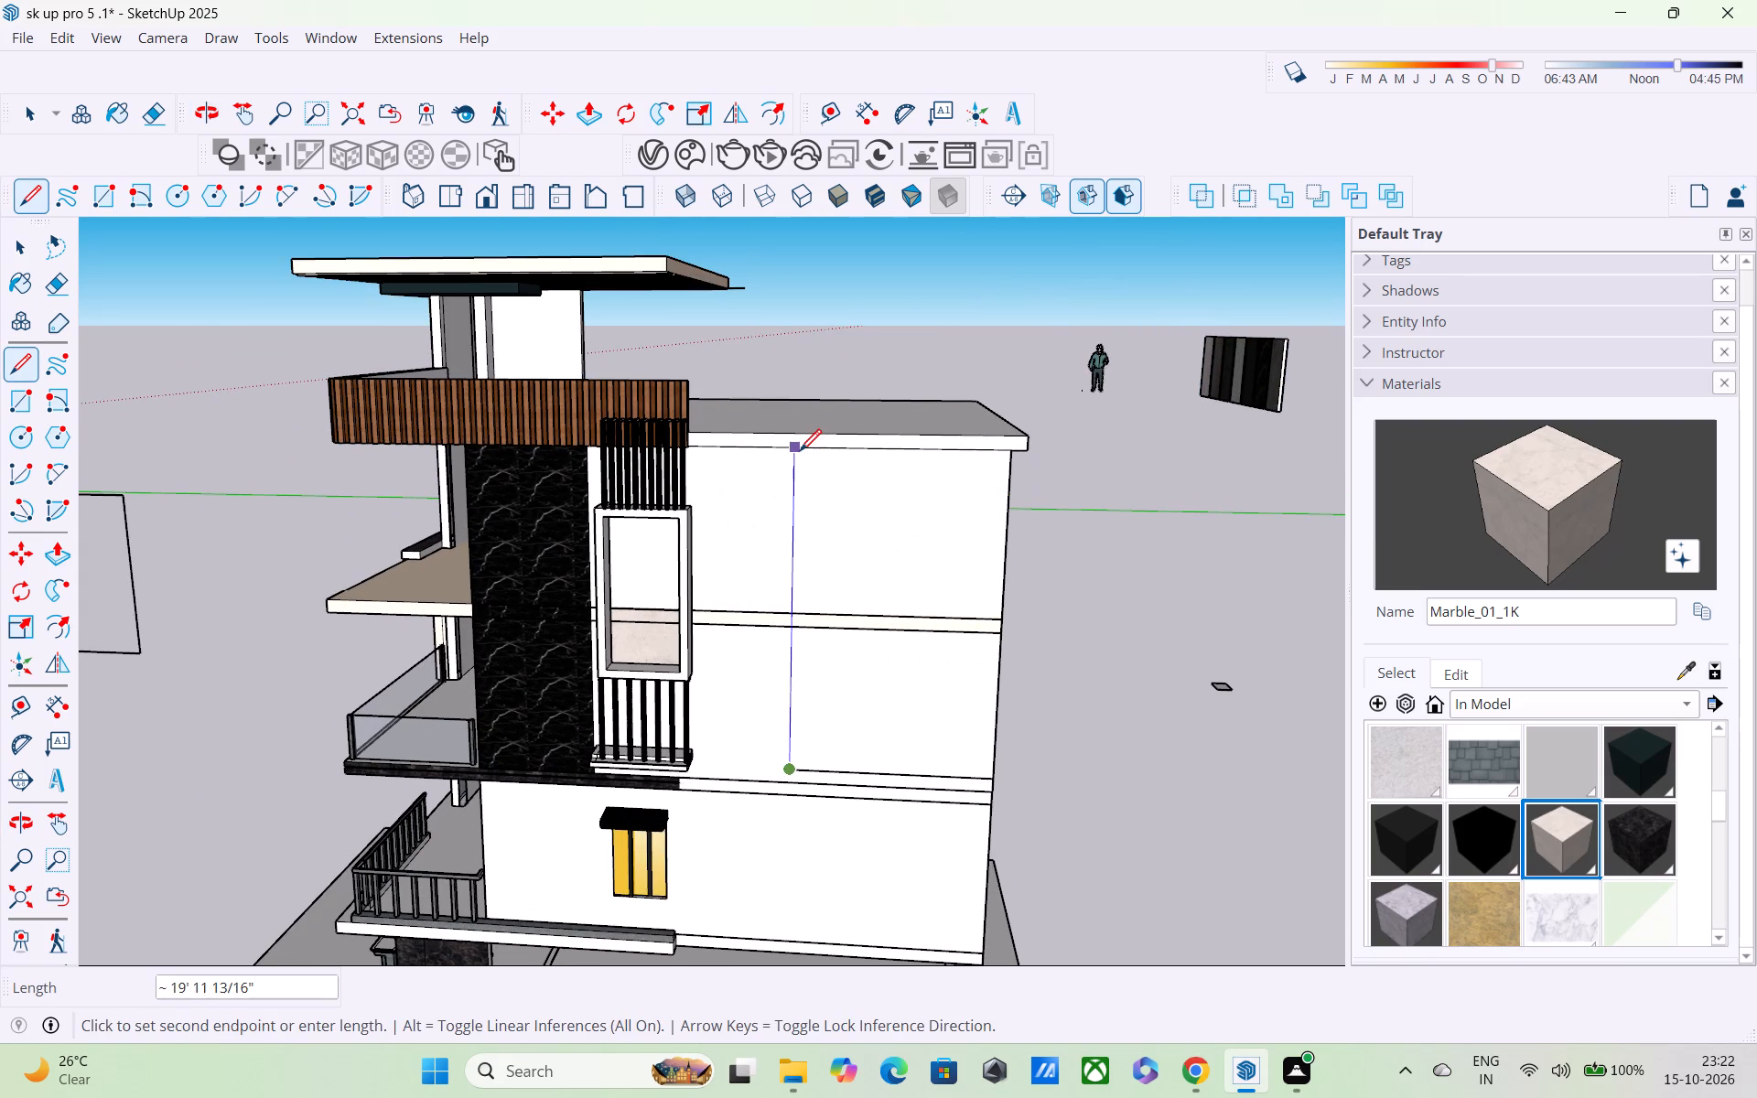
left_click(800, 453)
left_click(1012, 453)
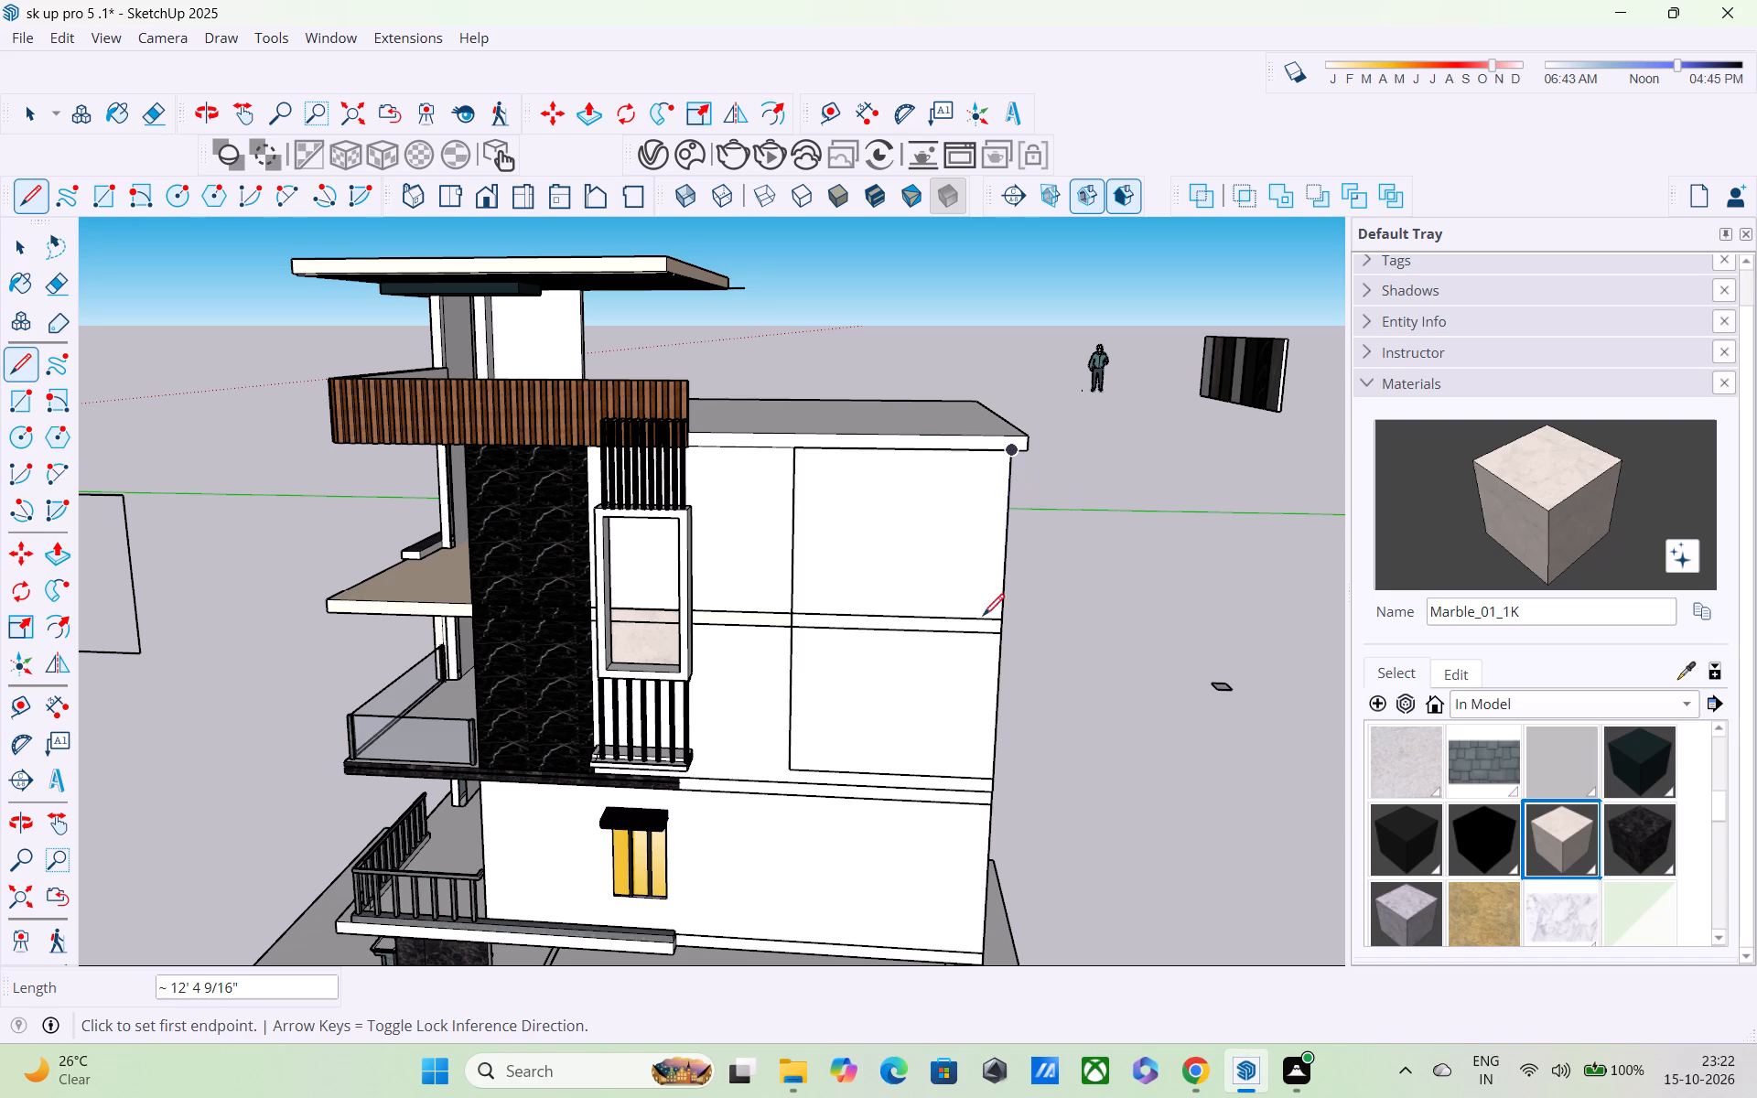
key("space")
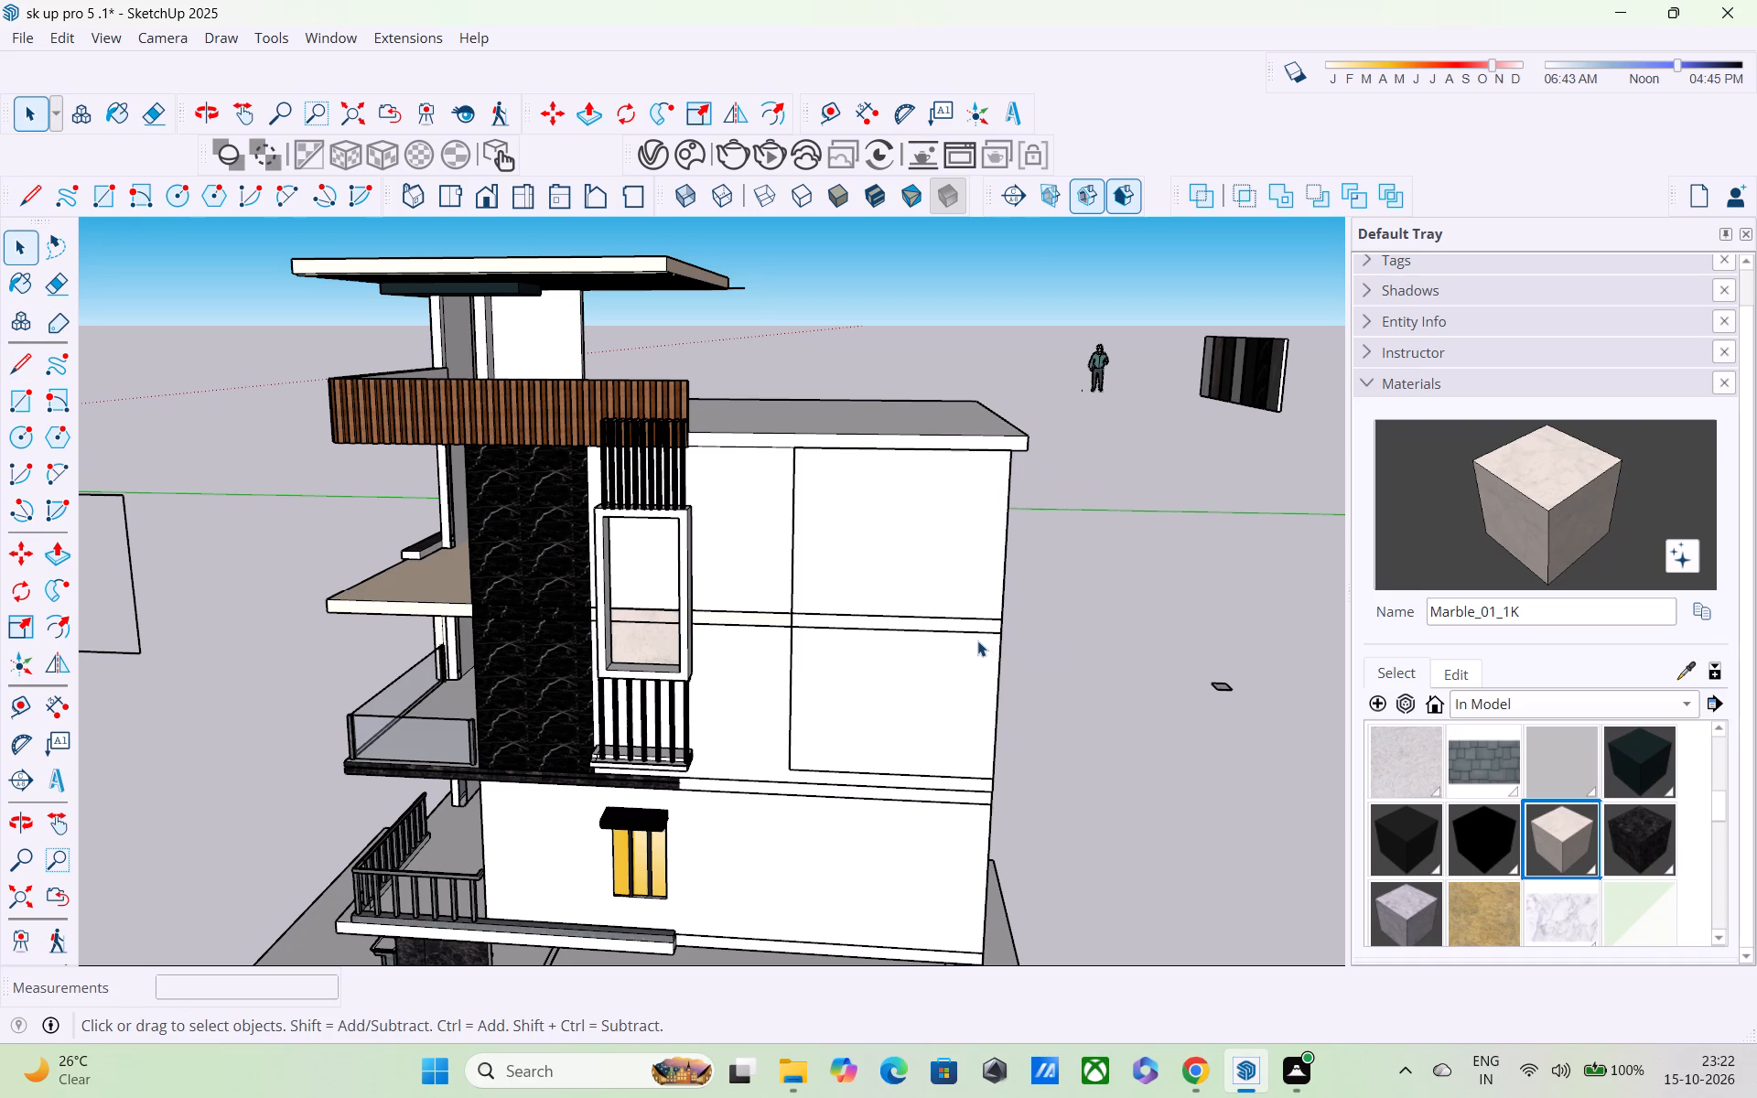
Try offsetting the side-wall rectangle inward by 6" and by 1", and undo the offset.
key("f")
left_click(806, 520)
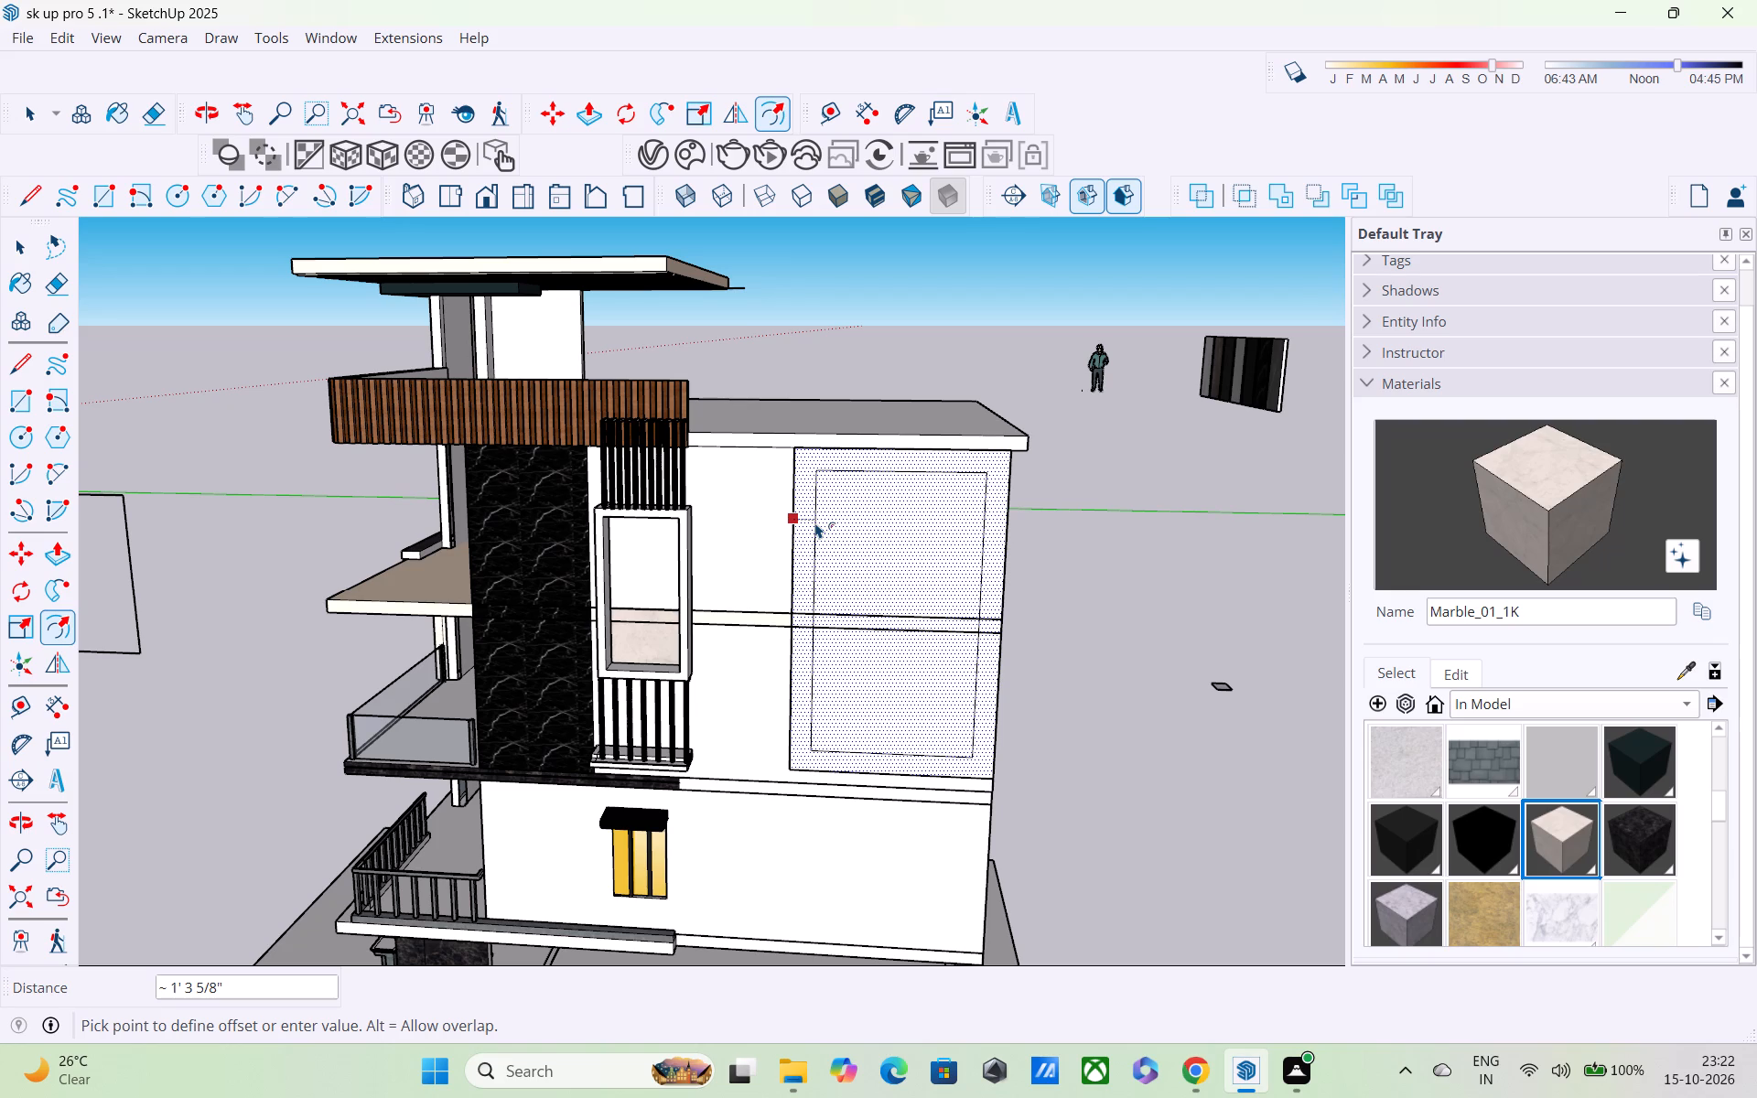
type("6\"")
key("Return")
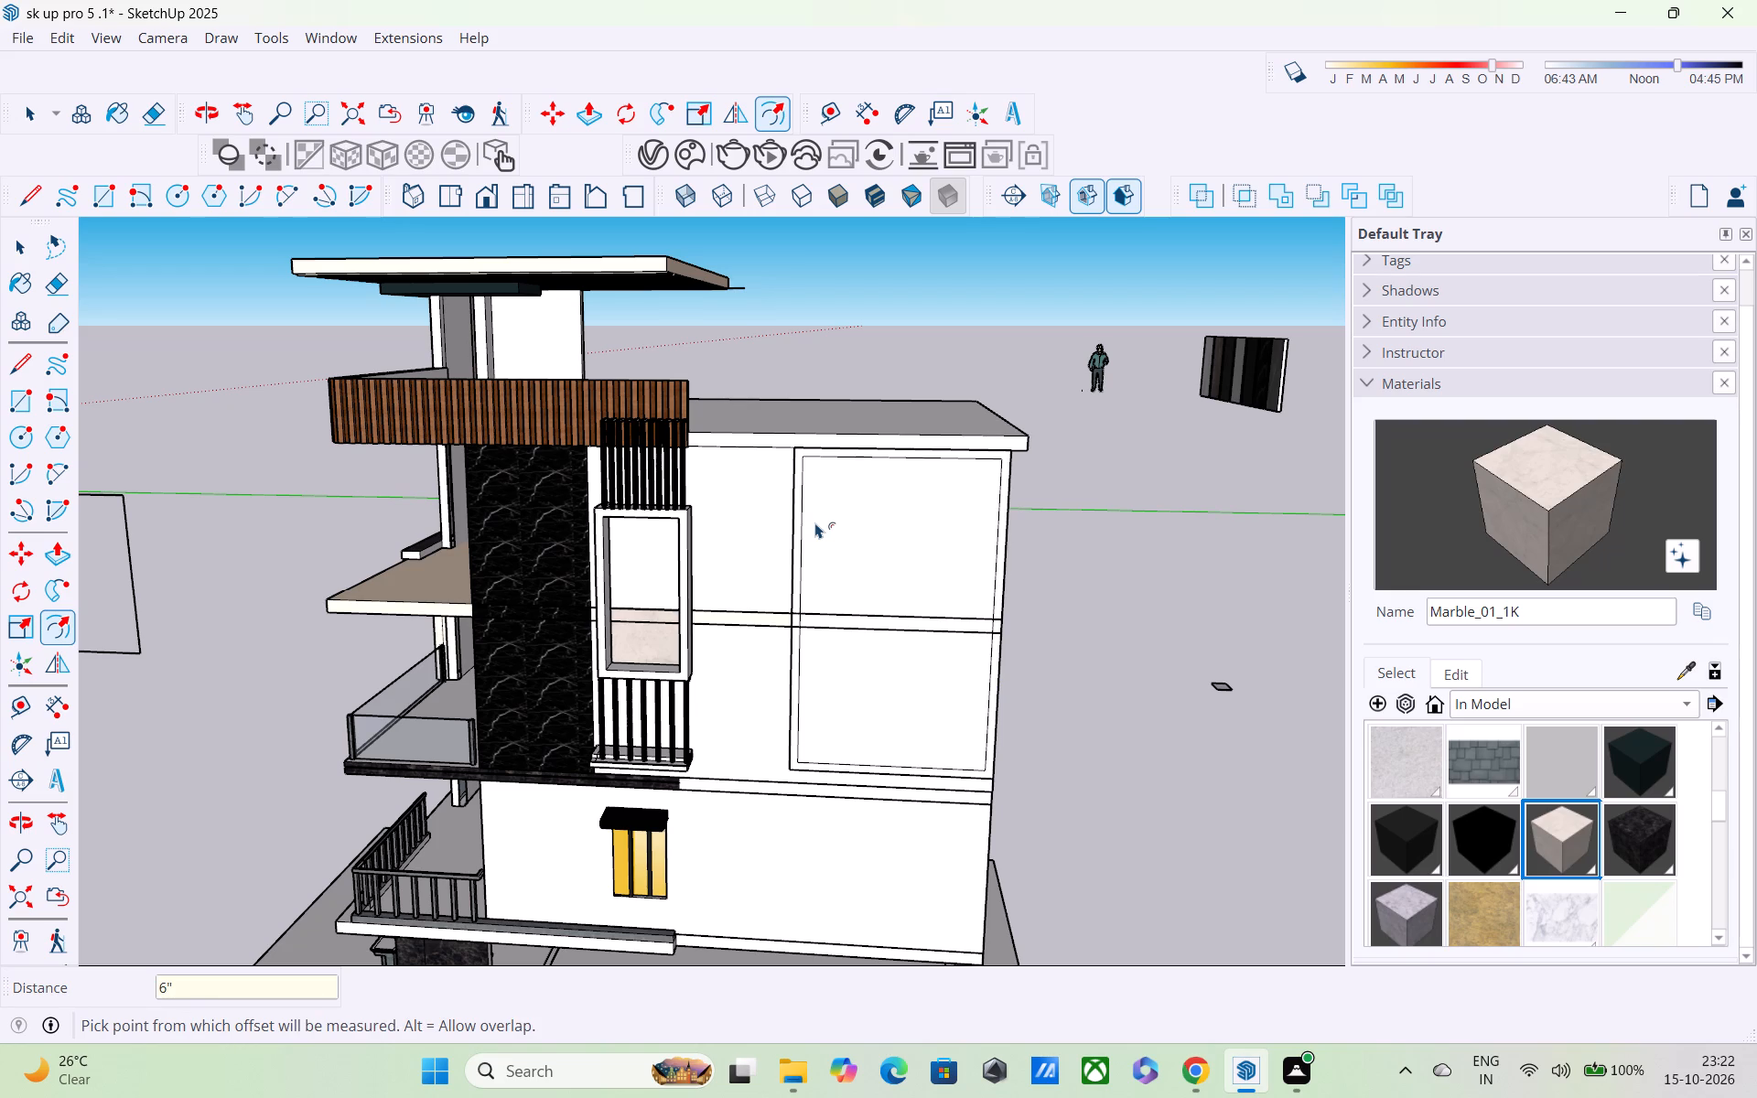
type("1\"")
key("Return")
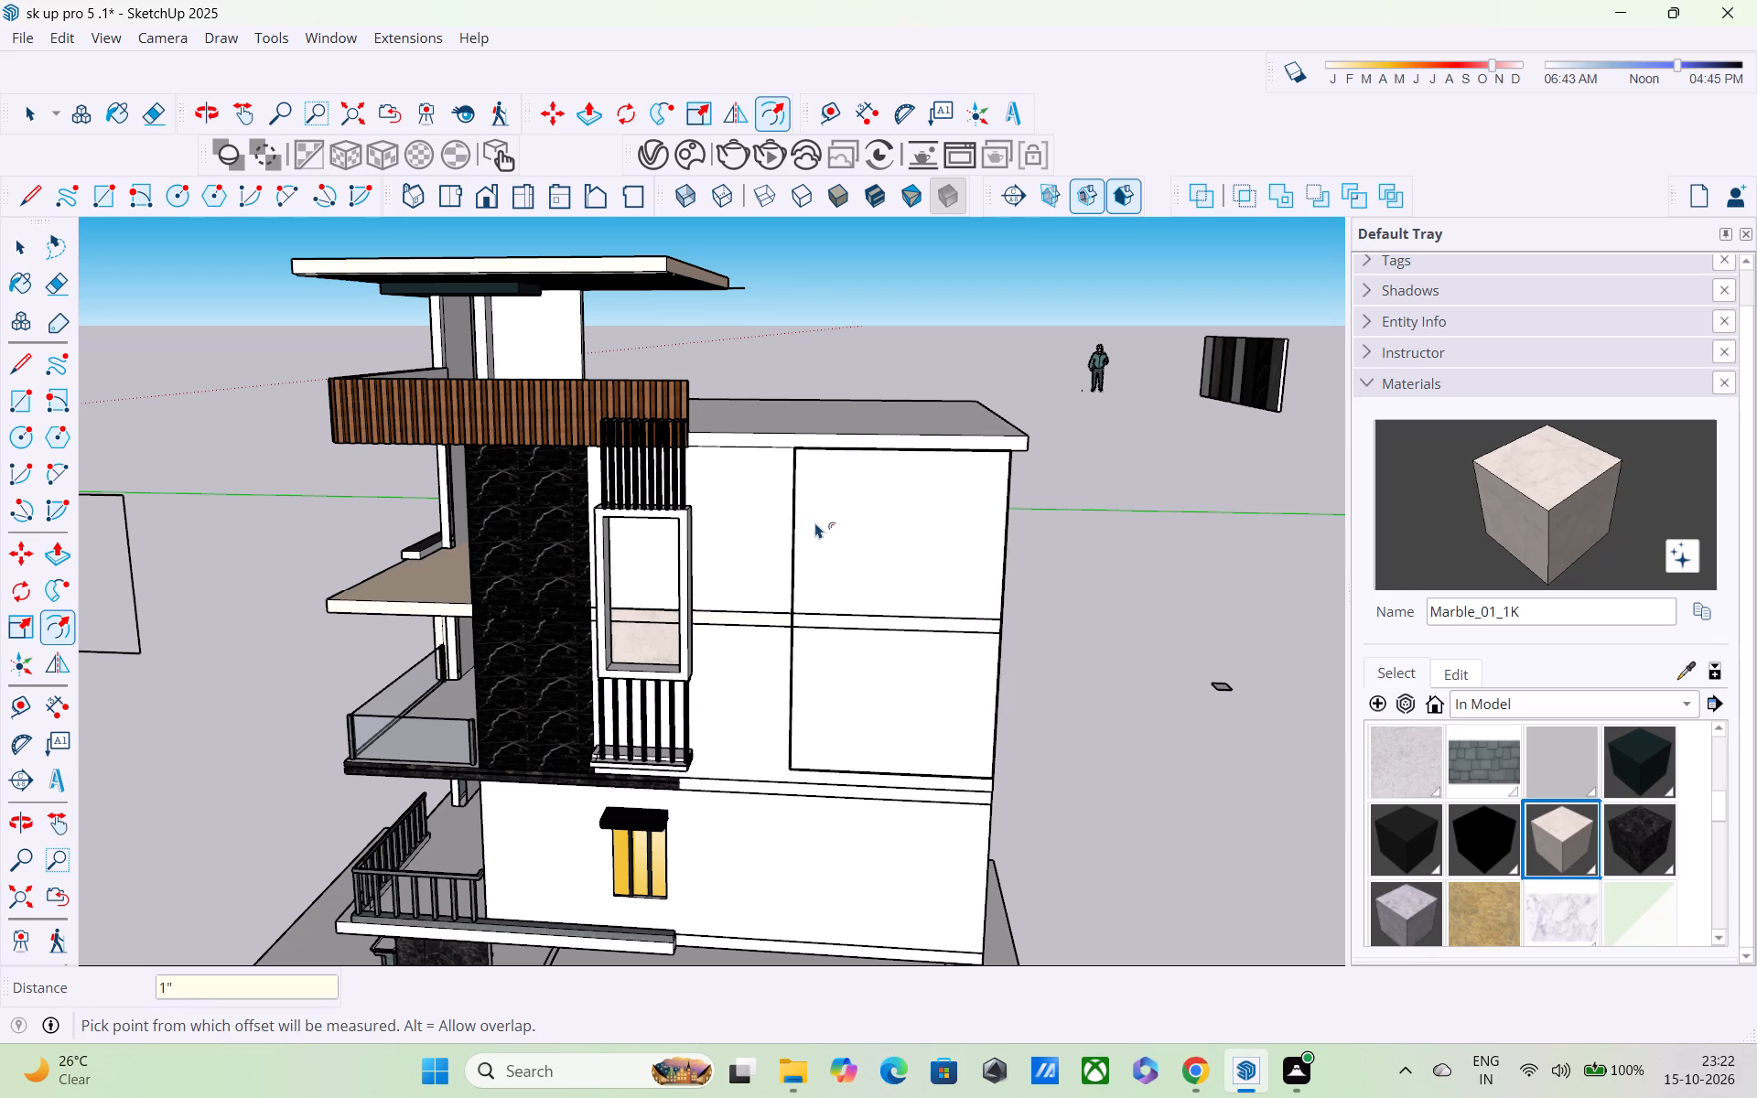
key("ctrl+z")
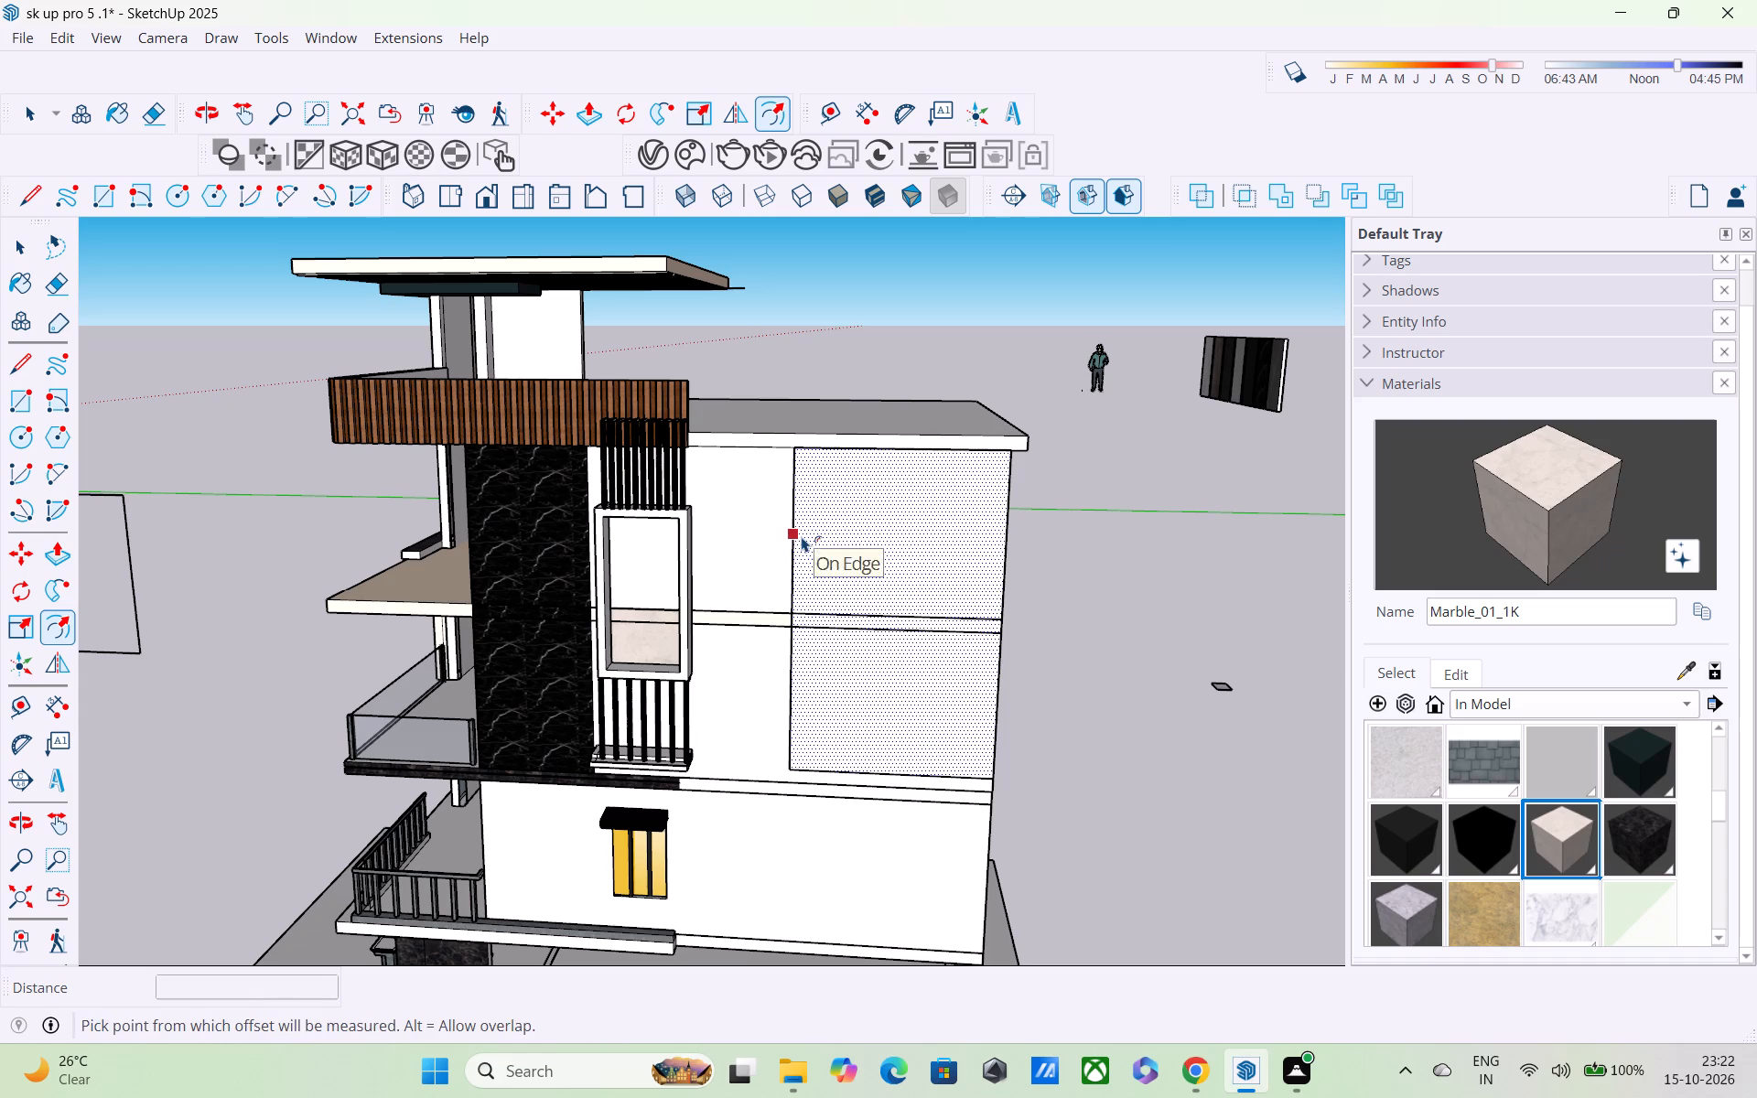
Offset the rear rectangle on the upper side wall inward by 1'.
left_click(803, 536)
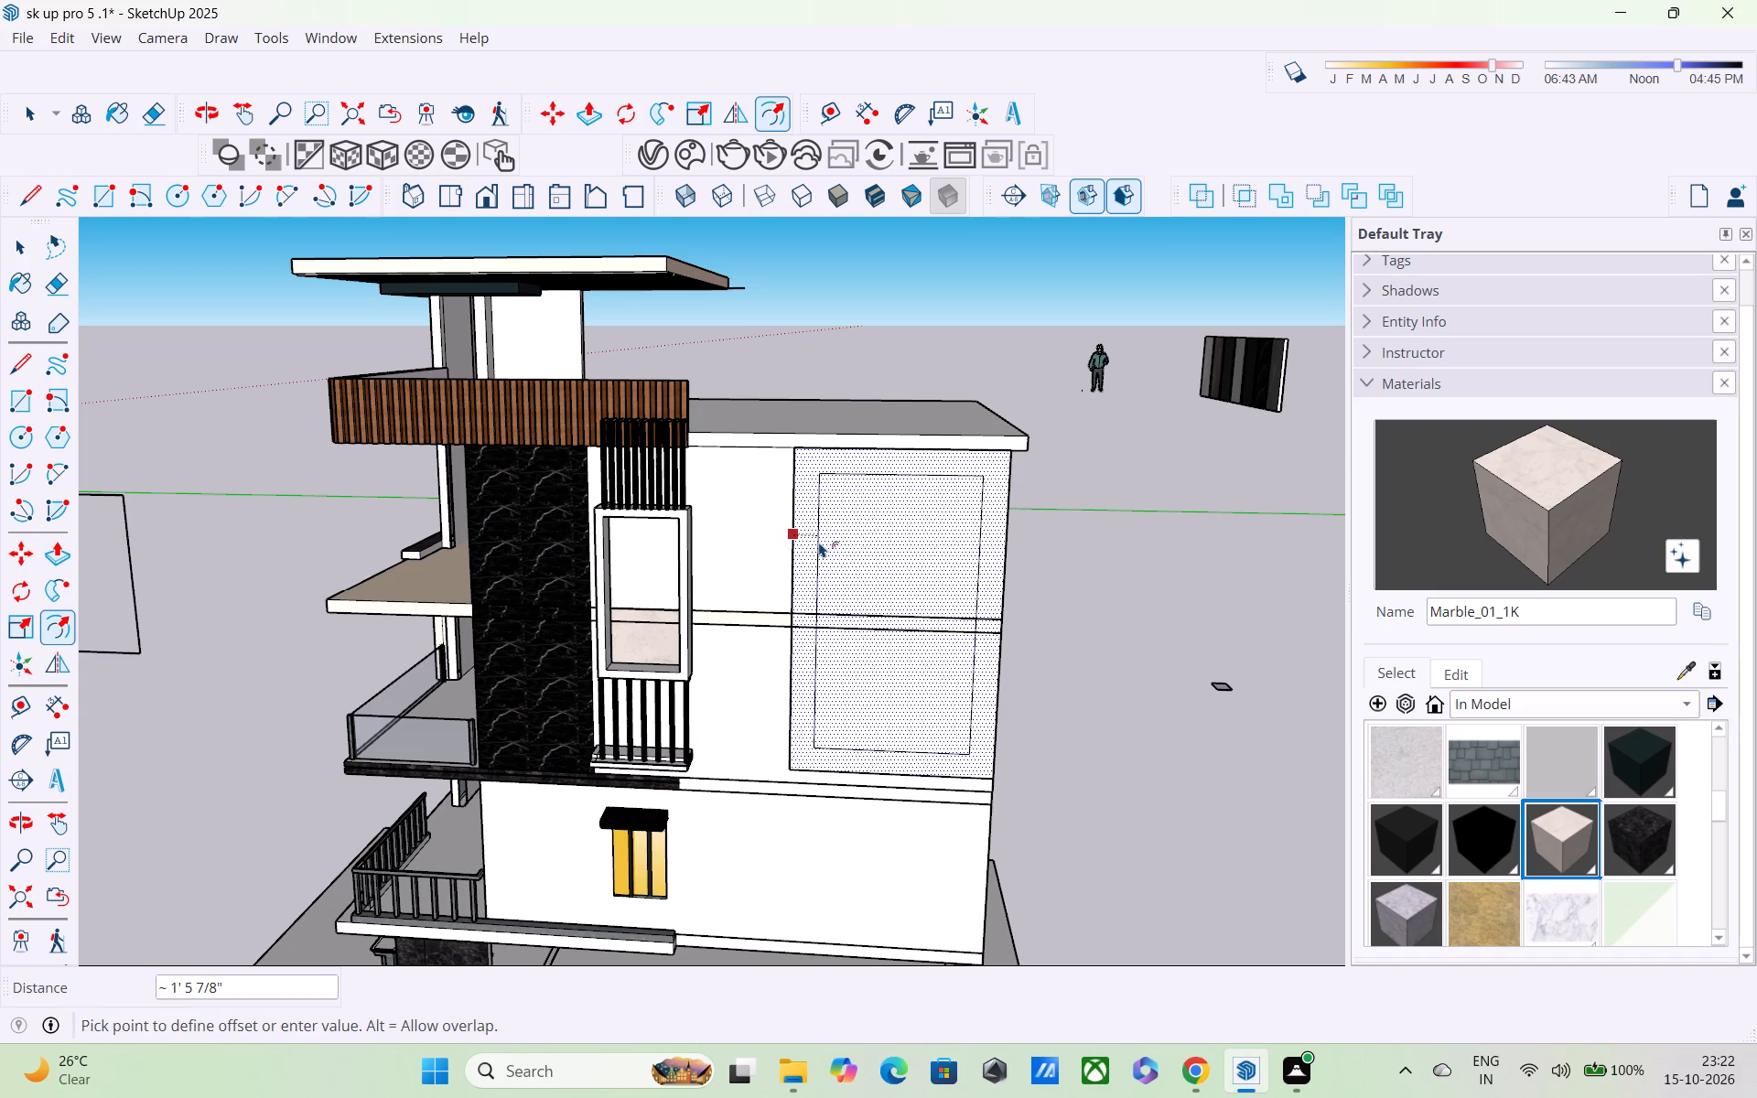
type("1'")
key("Return")
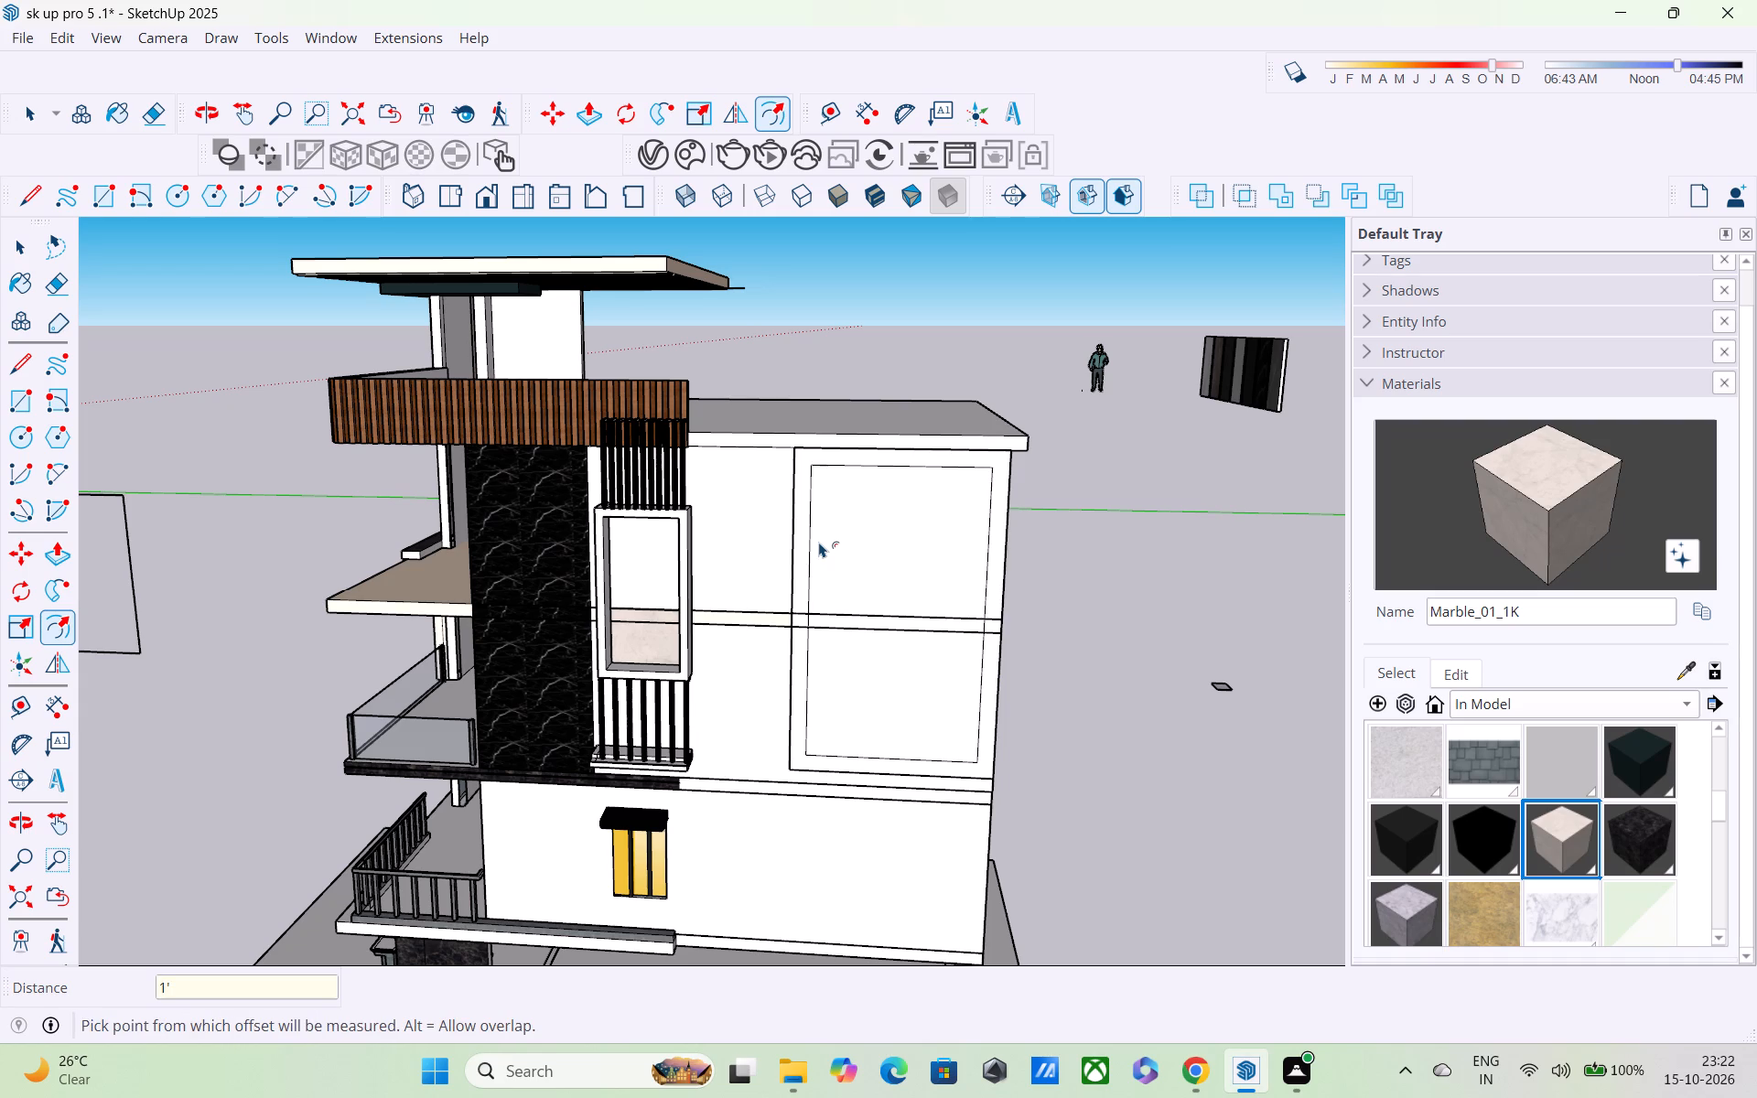
Push/Pull the border between the two side-wall rectangles outward about 1' 7 1/2" to form a projecting frame.
key("p")
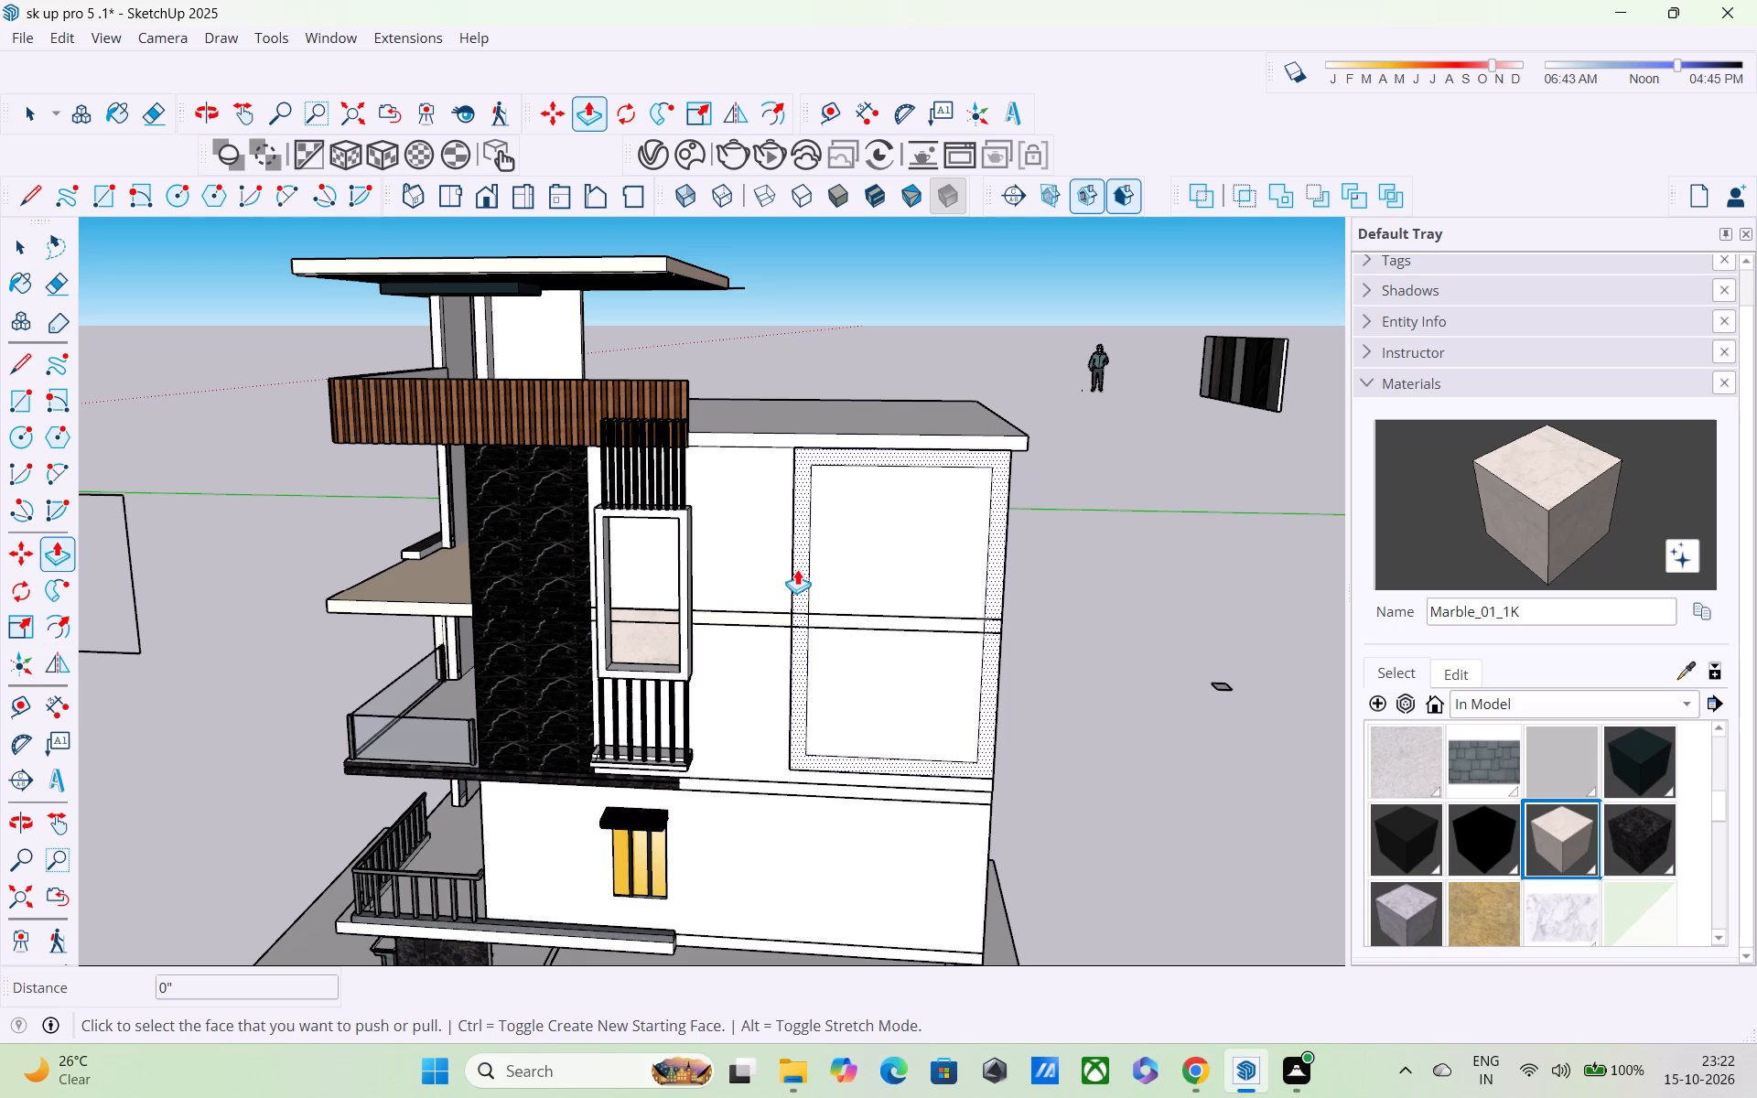
left_click(797, 569)
middle_click_drag(800, 591, 1135, 554)
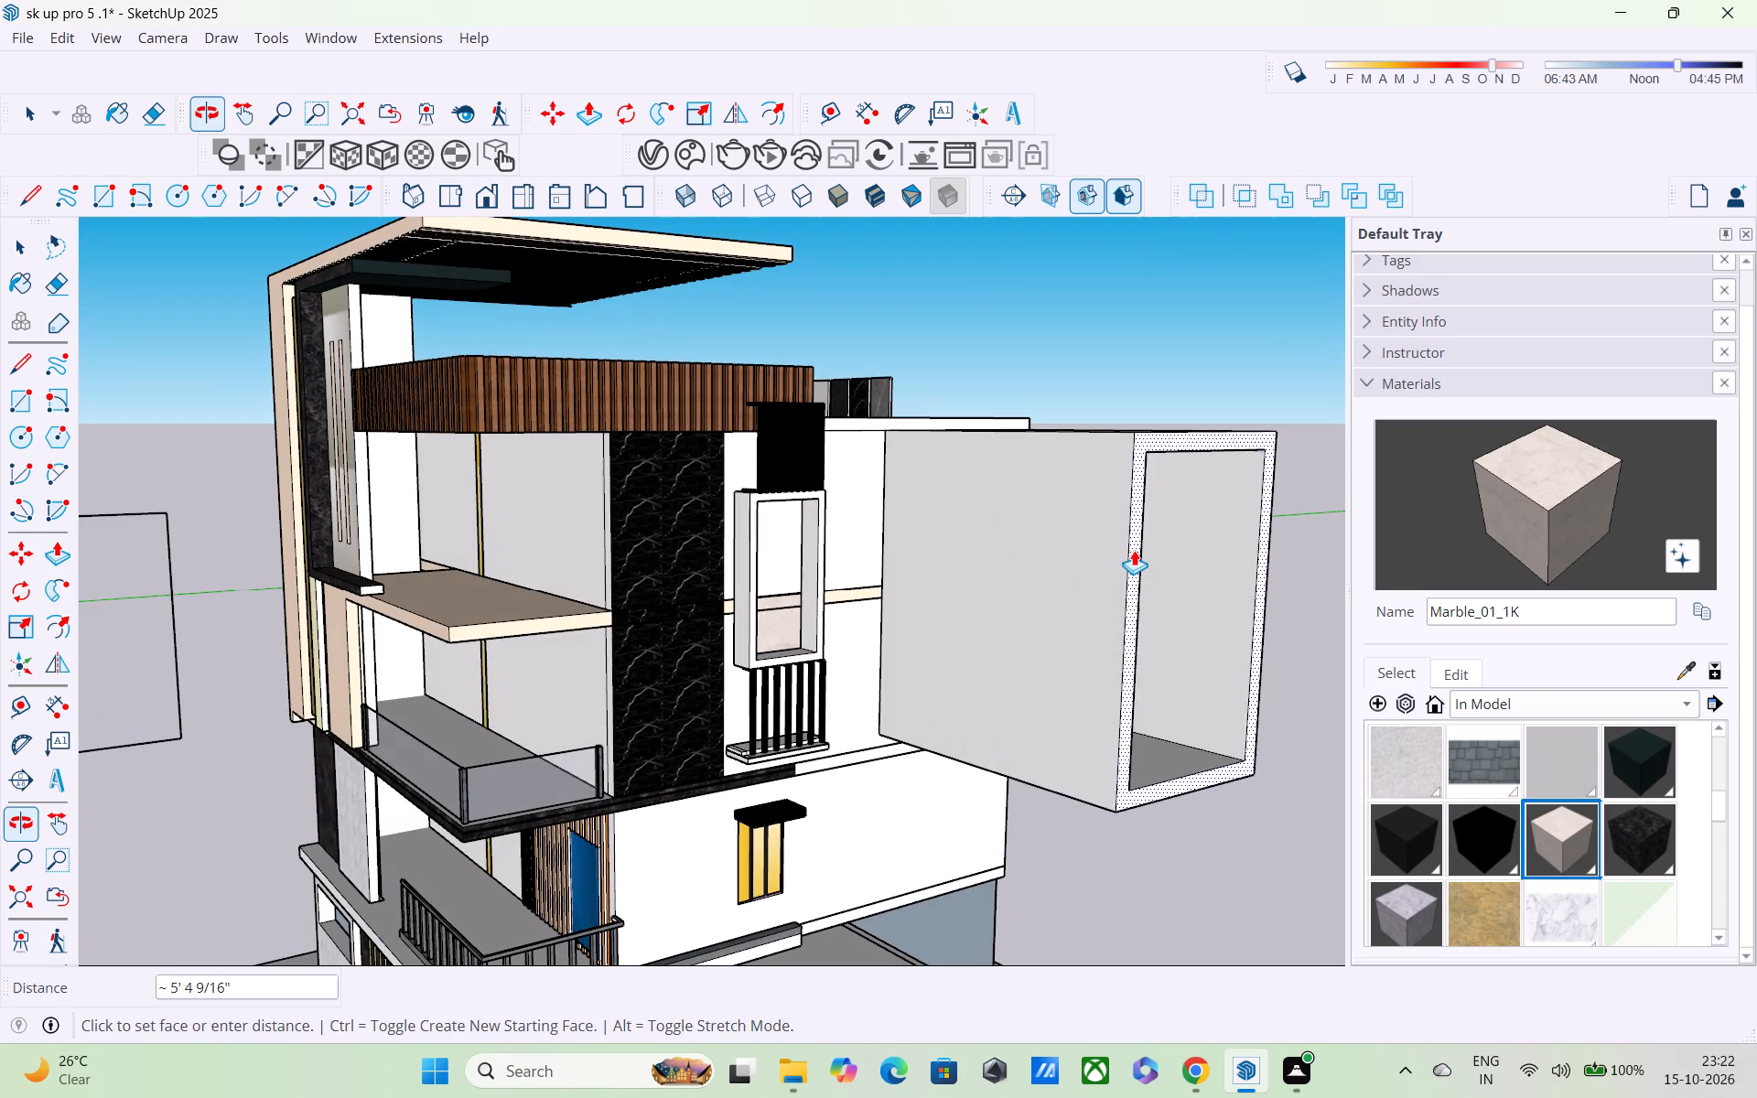
middle_click_drag(1132, 547, 1254, 569)
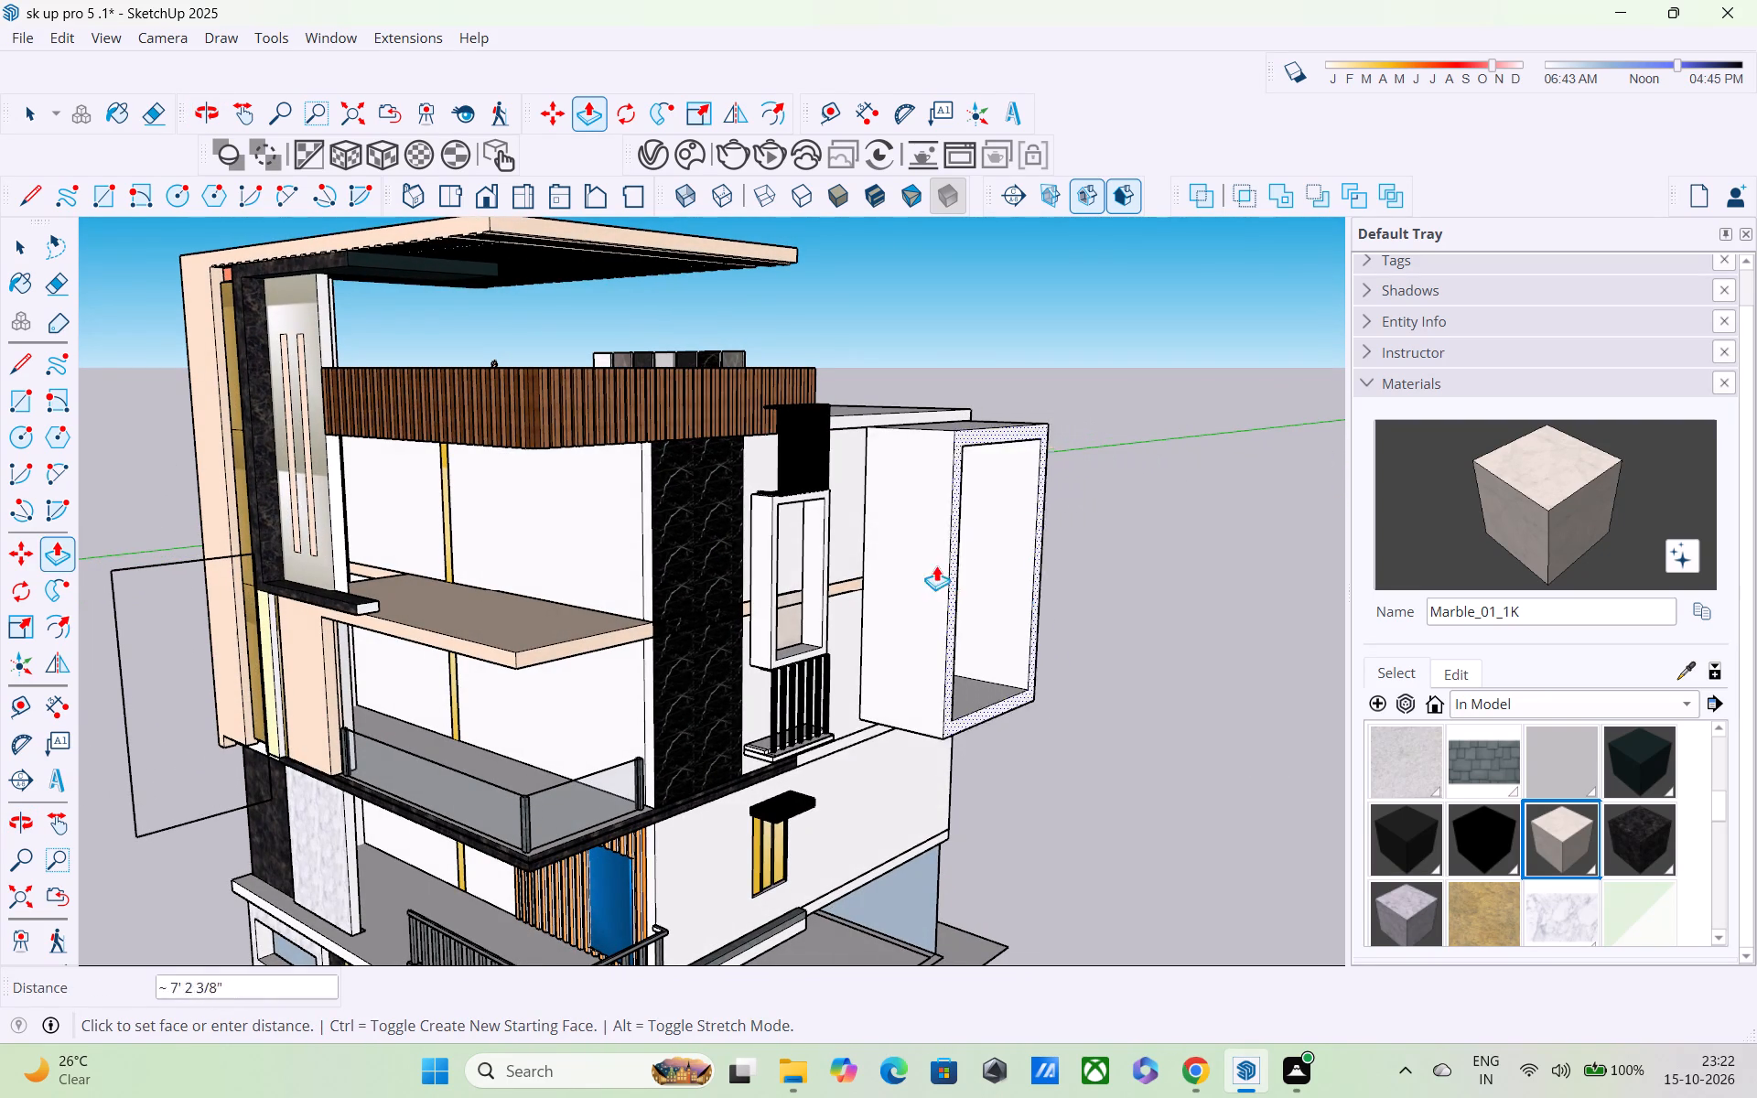
left_click(831, 555)
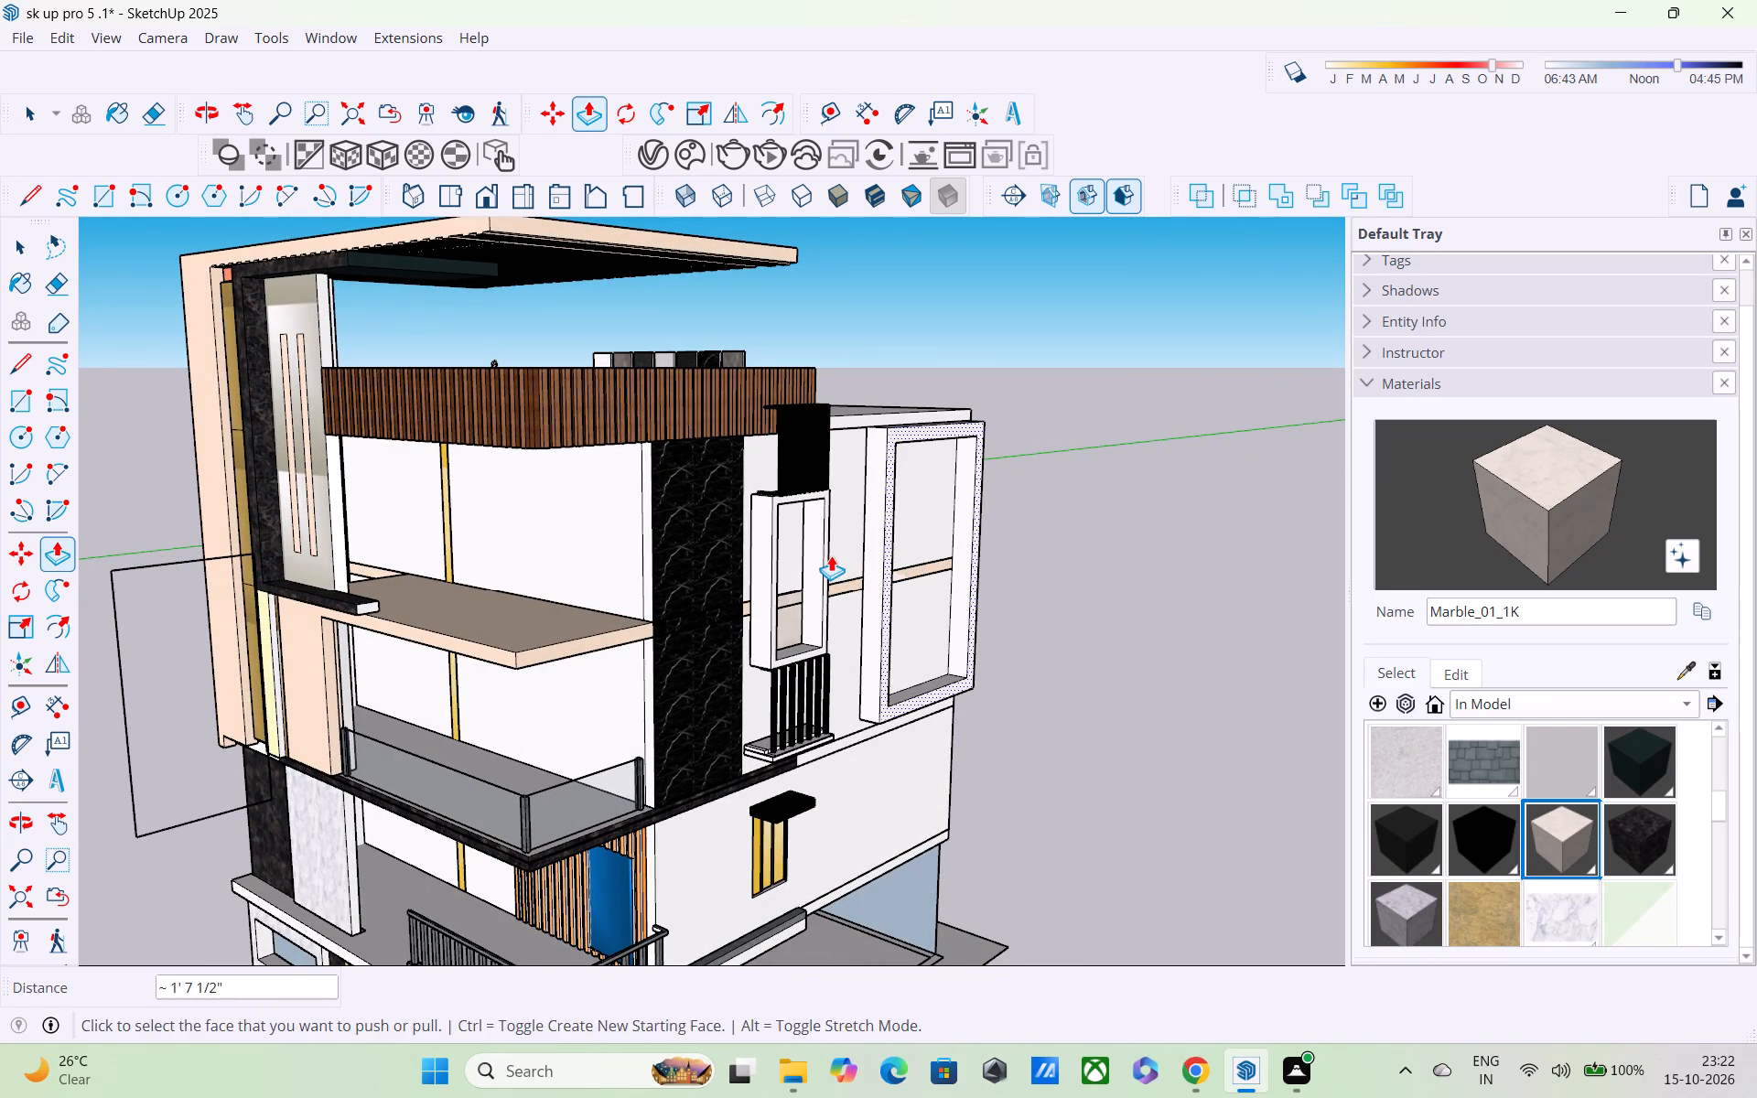
Examine the projecting rear frame and the surrounding side elevation from several angles.
middle_click_drag(914, 576, 821, 537)
scroll(984, 596, "up", 3)
middle_click_drag(967, 587, 816, 579)
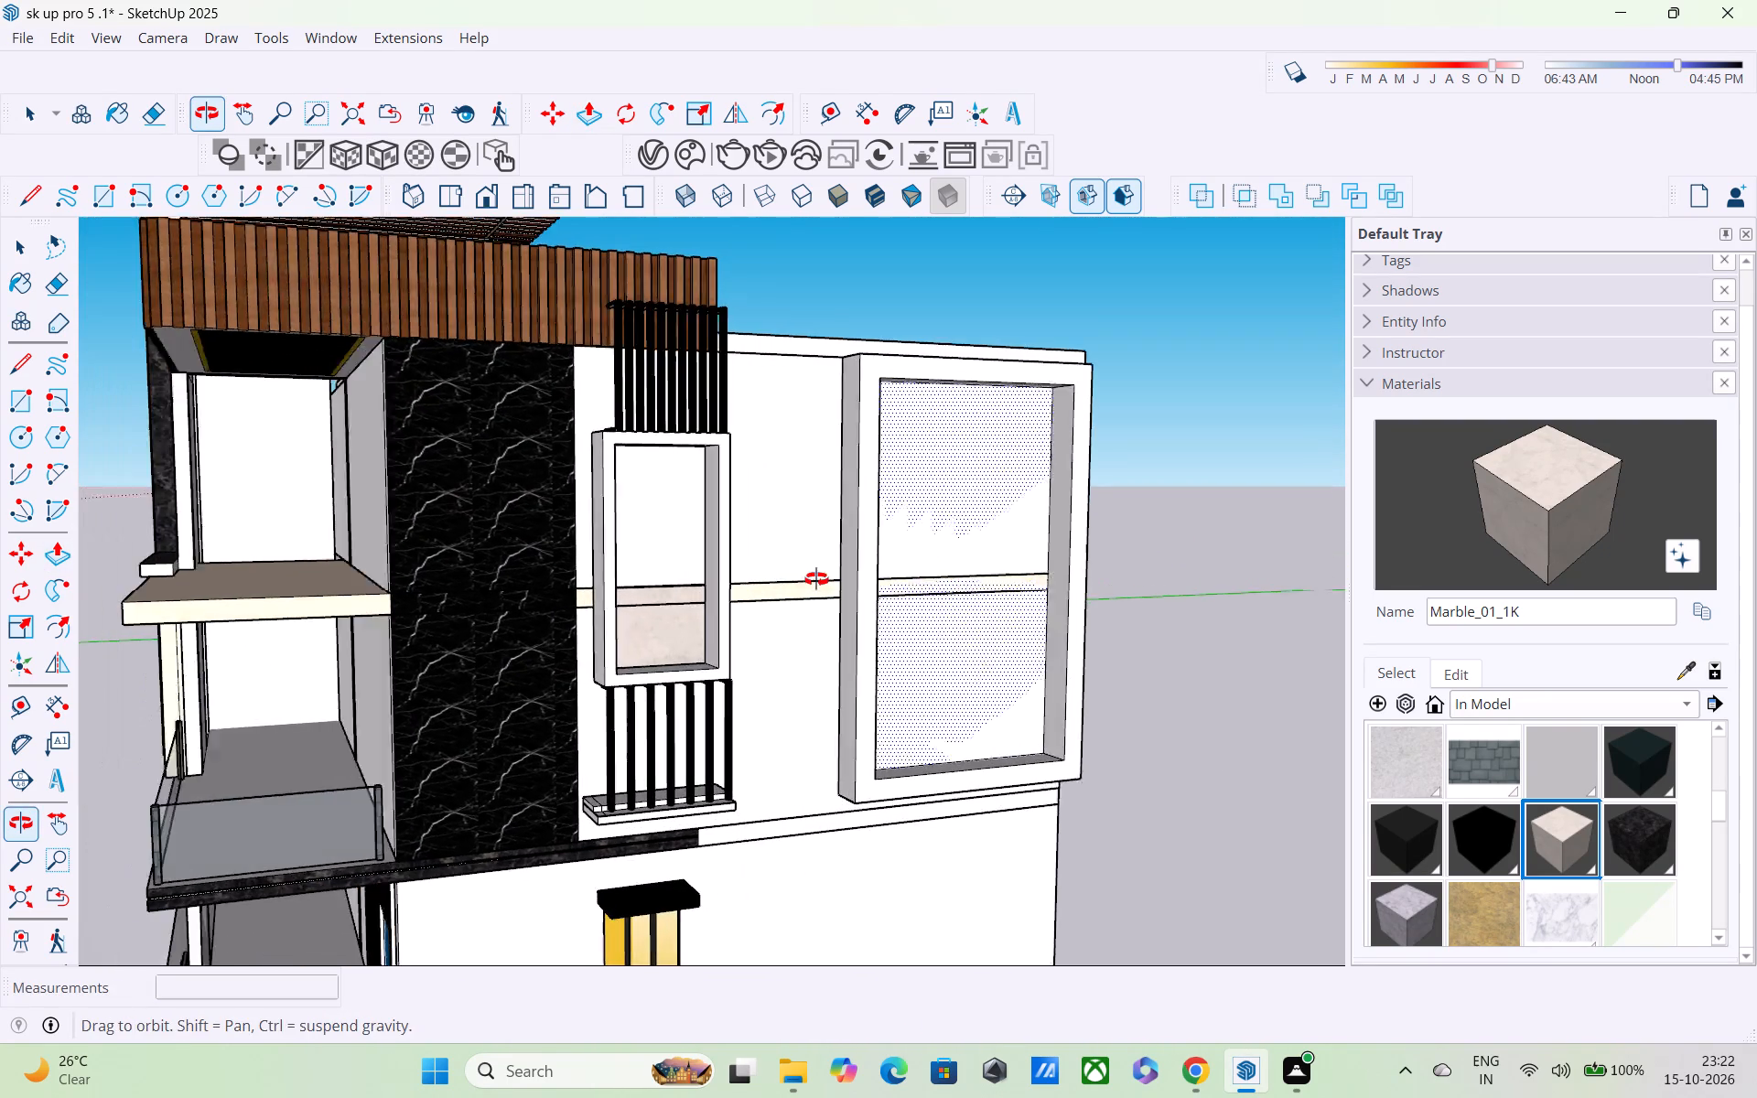
middle_click_drag(816, 579, 814, 579)
scroll(849, 612, "down", 3)
middle_click_drag(861, 607, 609, 623)
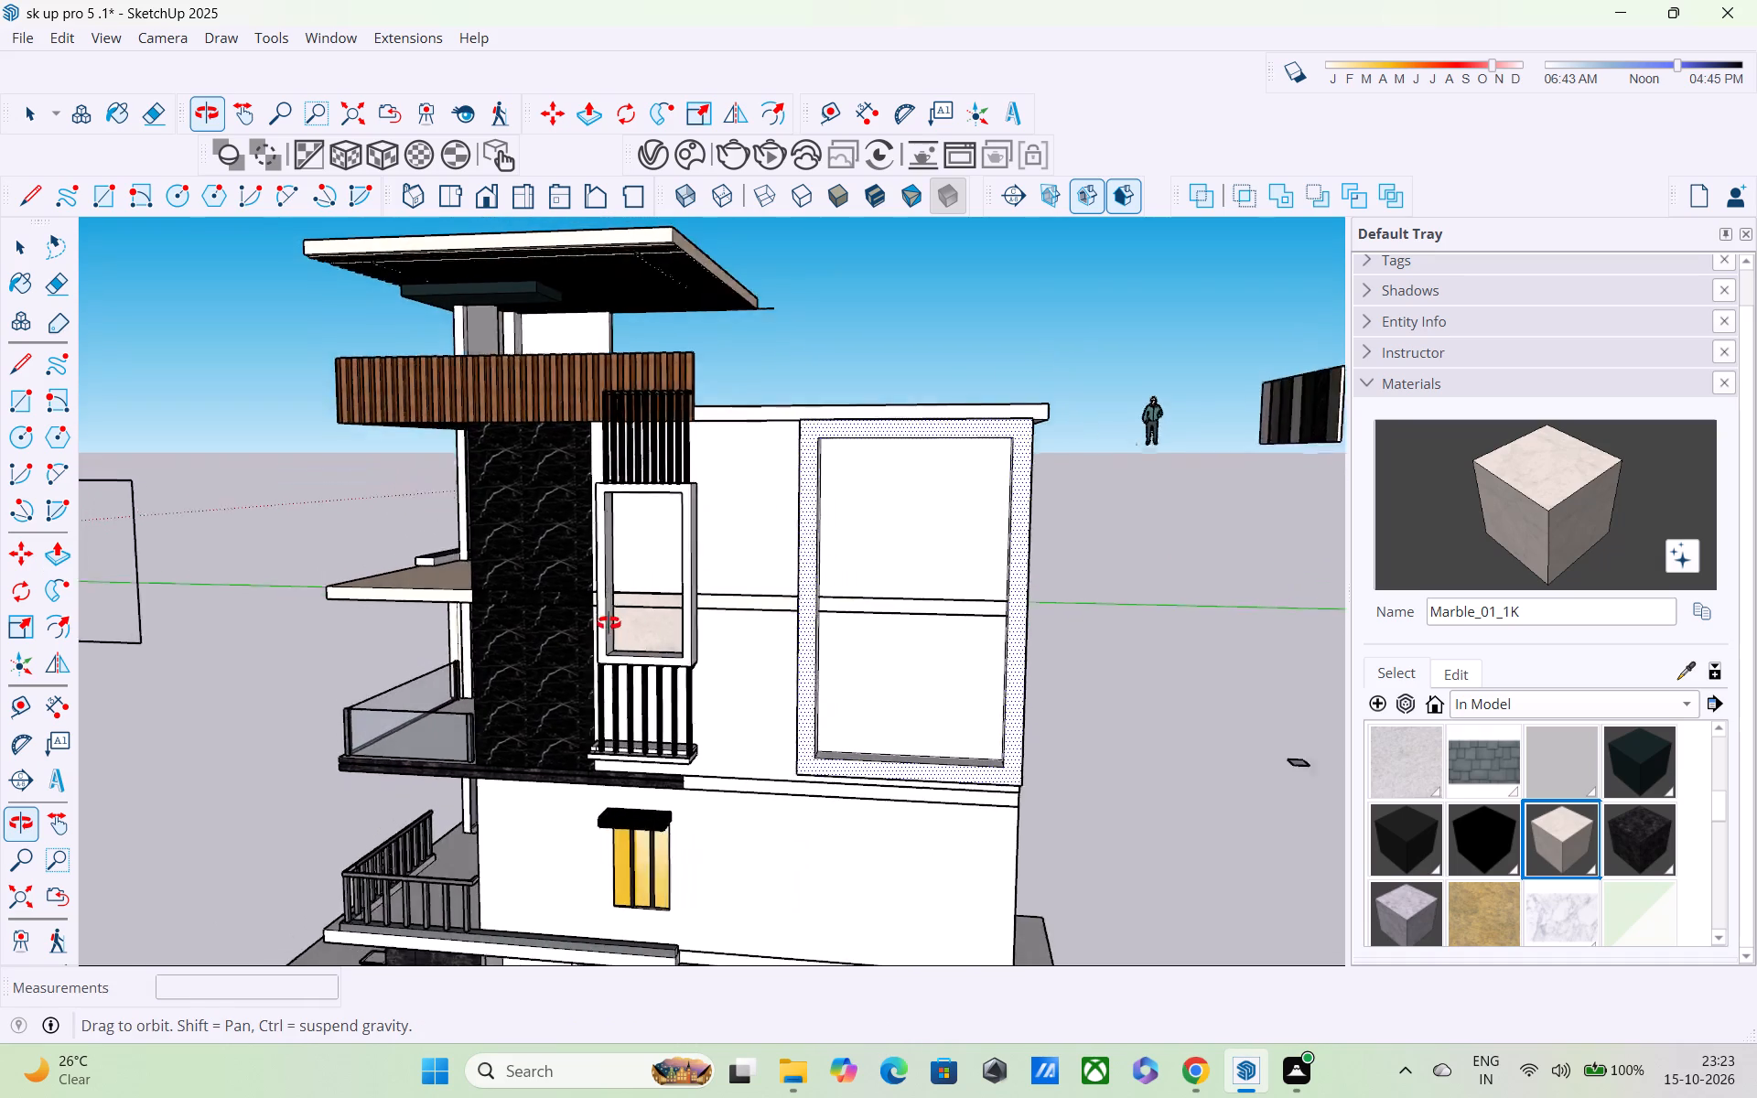
middle_click_drag(609, 623, 603, 625)
scroll(603, 625, "down", 3)
middle_click_drag(641, 652, 557, 648)
scroll(724, 665, "up", 3)
scroll(796, 628, "up", 3)
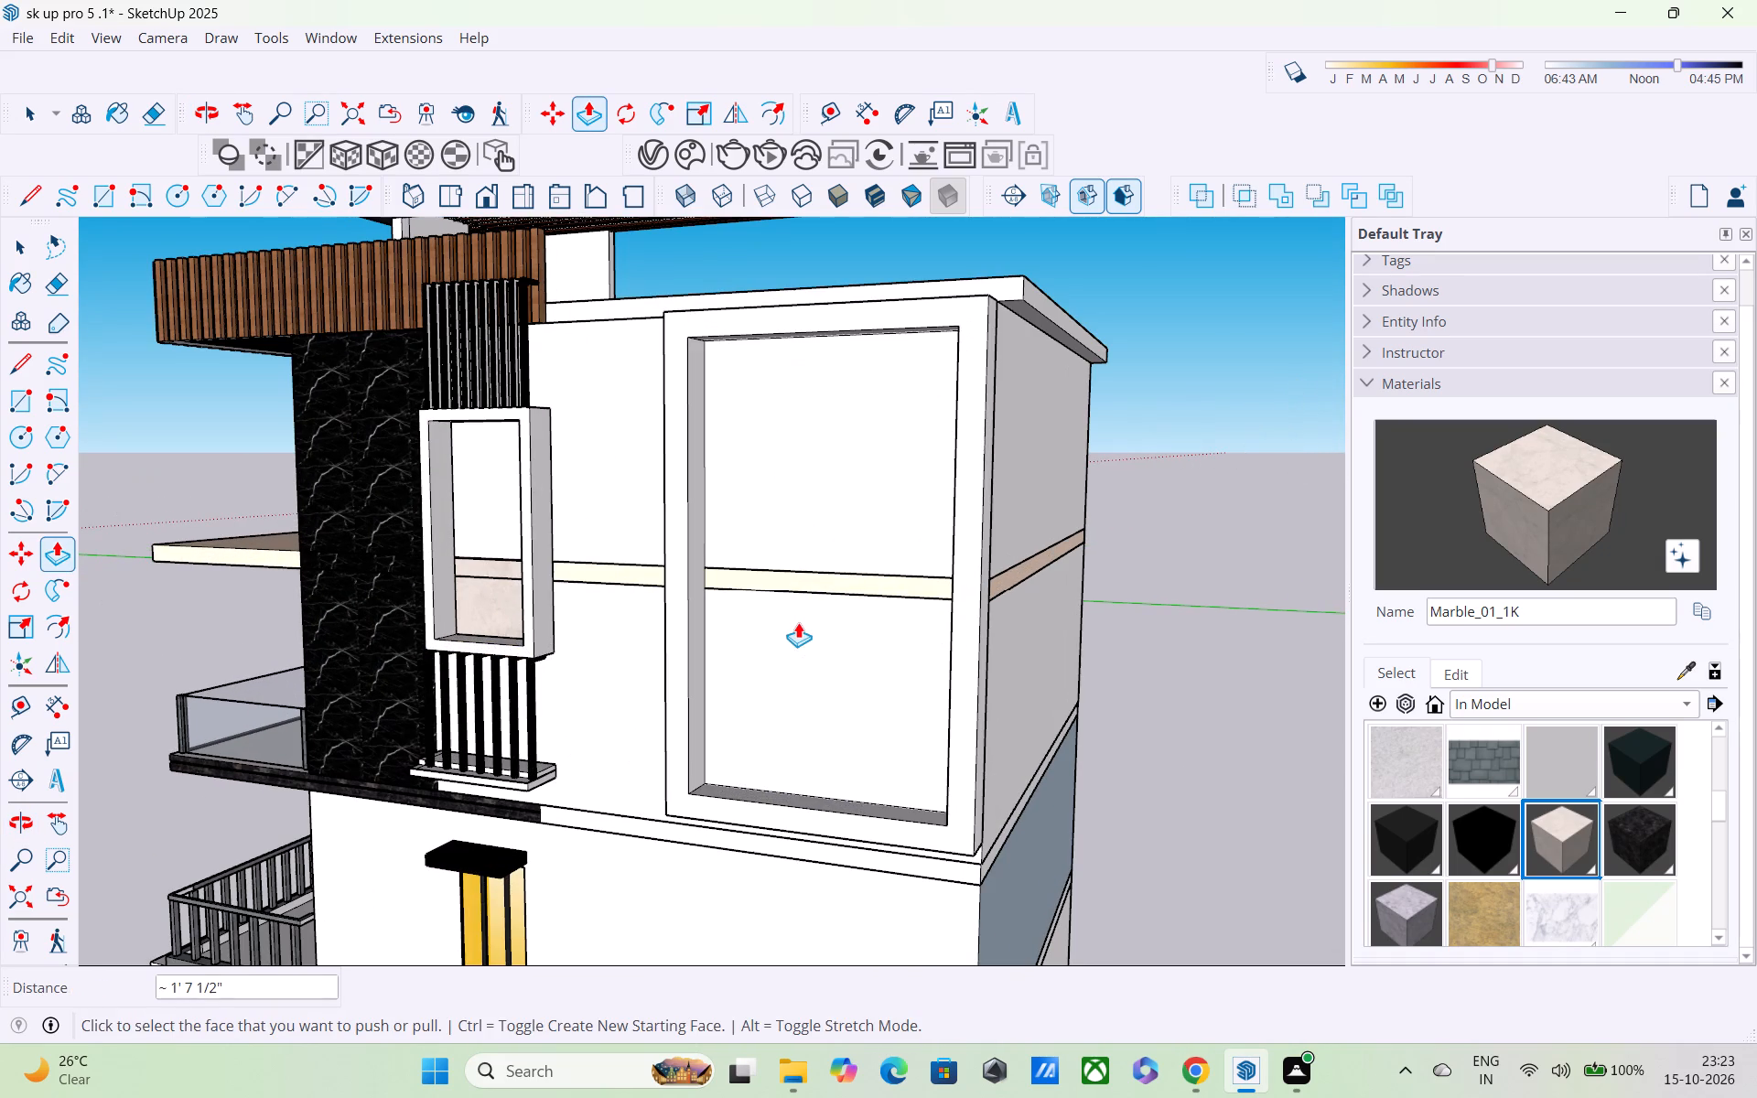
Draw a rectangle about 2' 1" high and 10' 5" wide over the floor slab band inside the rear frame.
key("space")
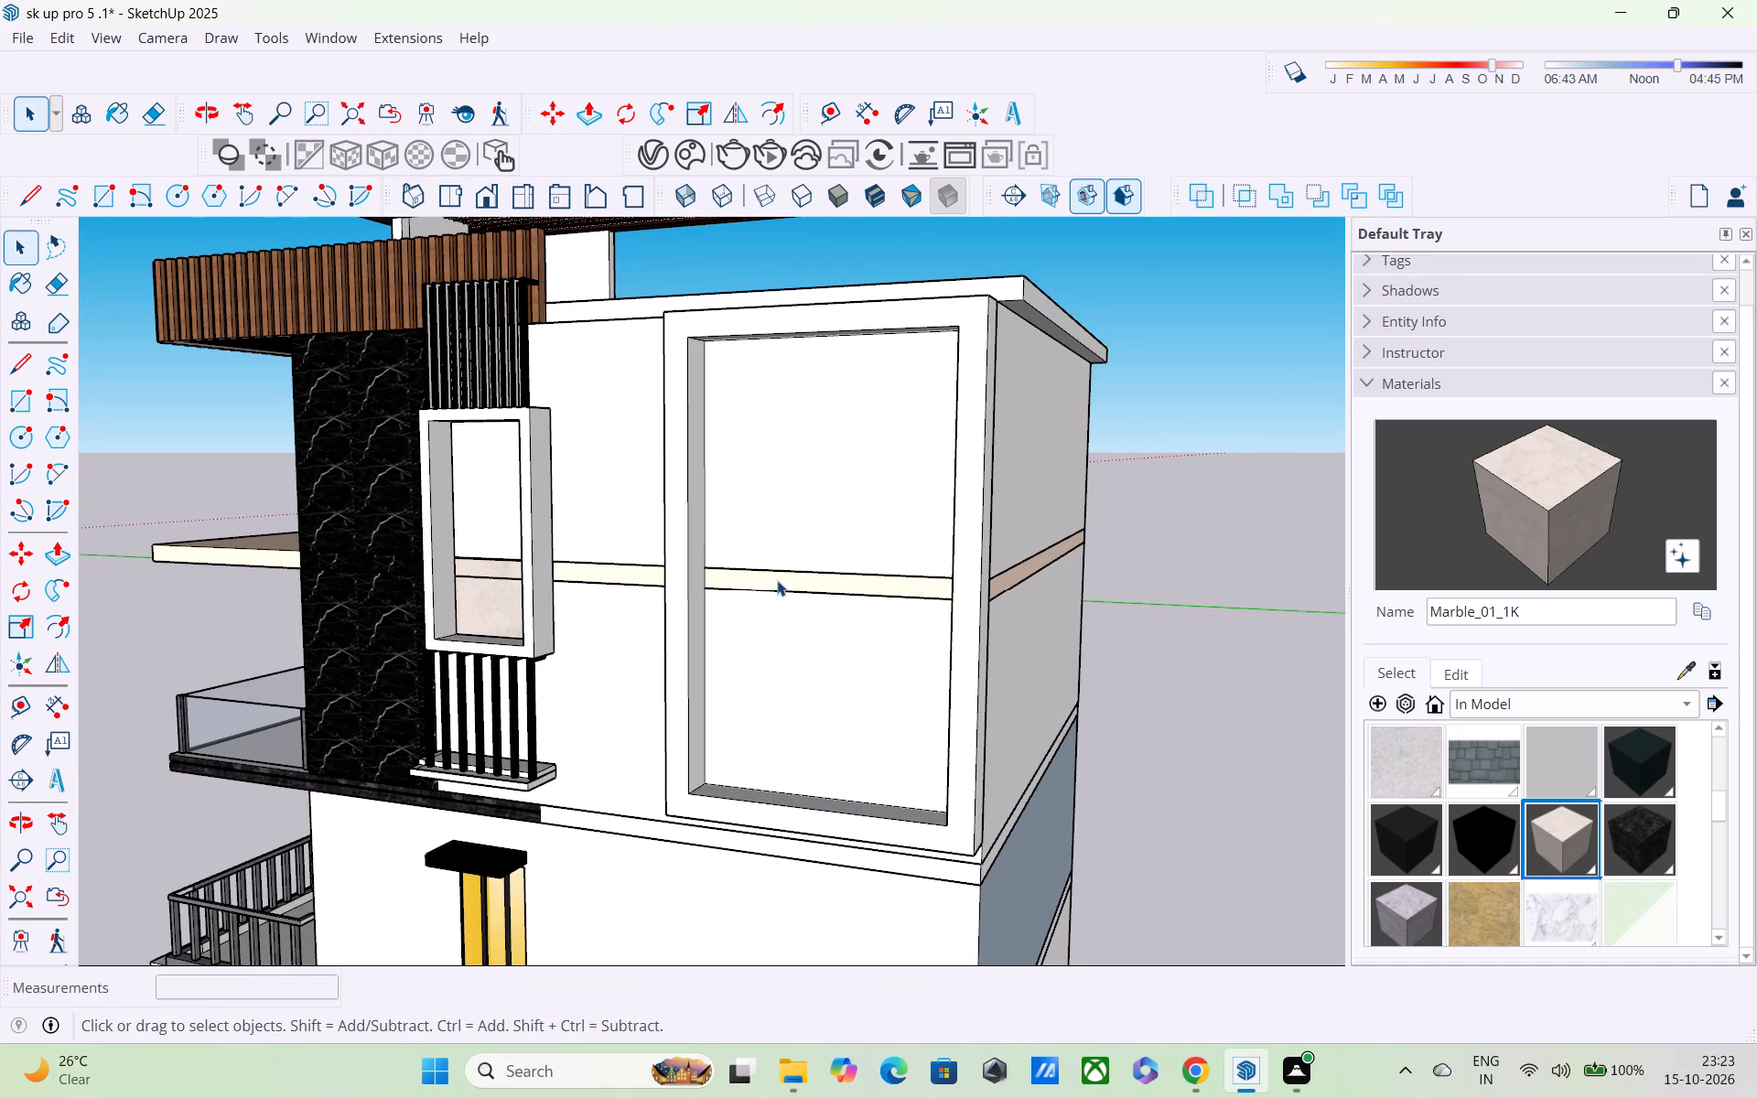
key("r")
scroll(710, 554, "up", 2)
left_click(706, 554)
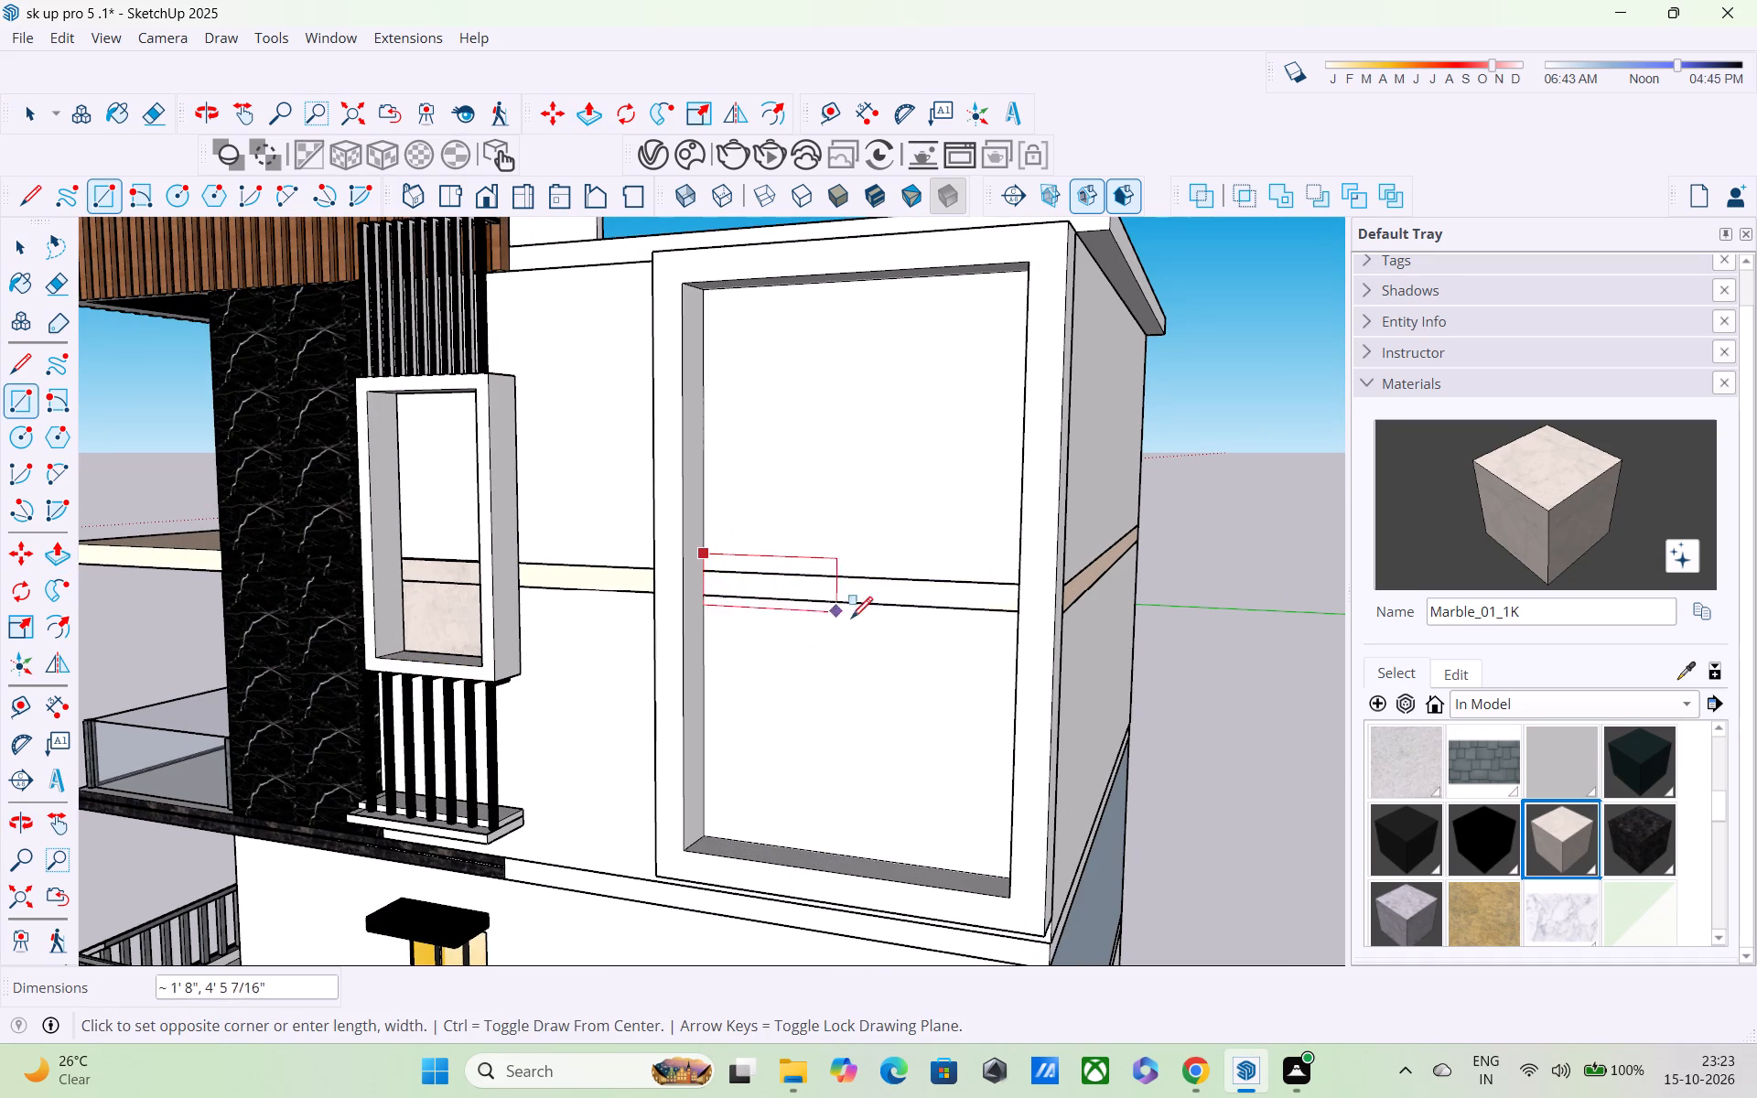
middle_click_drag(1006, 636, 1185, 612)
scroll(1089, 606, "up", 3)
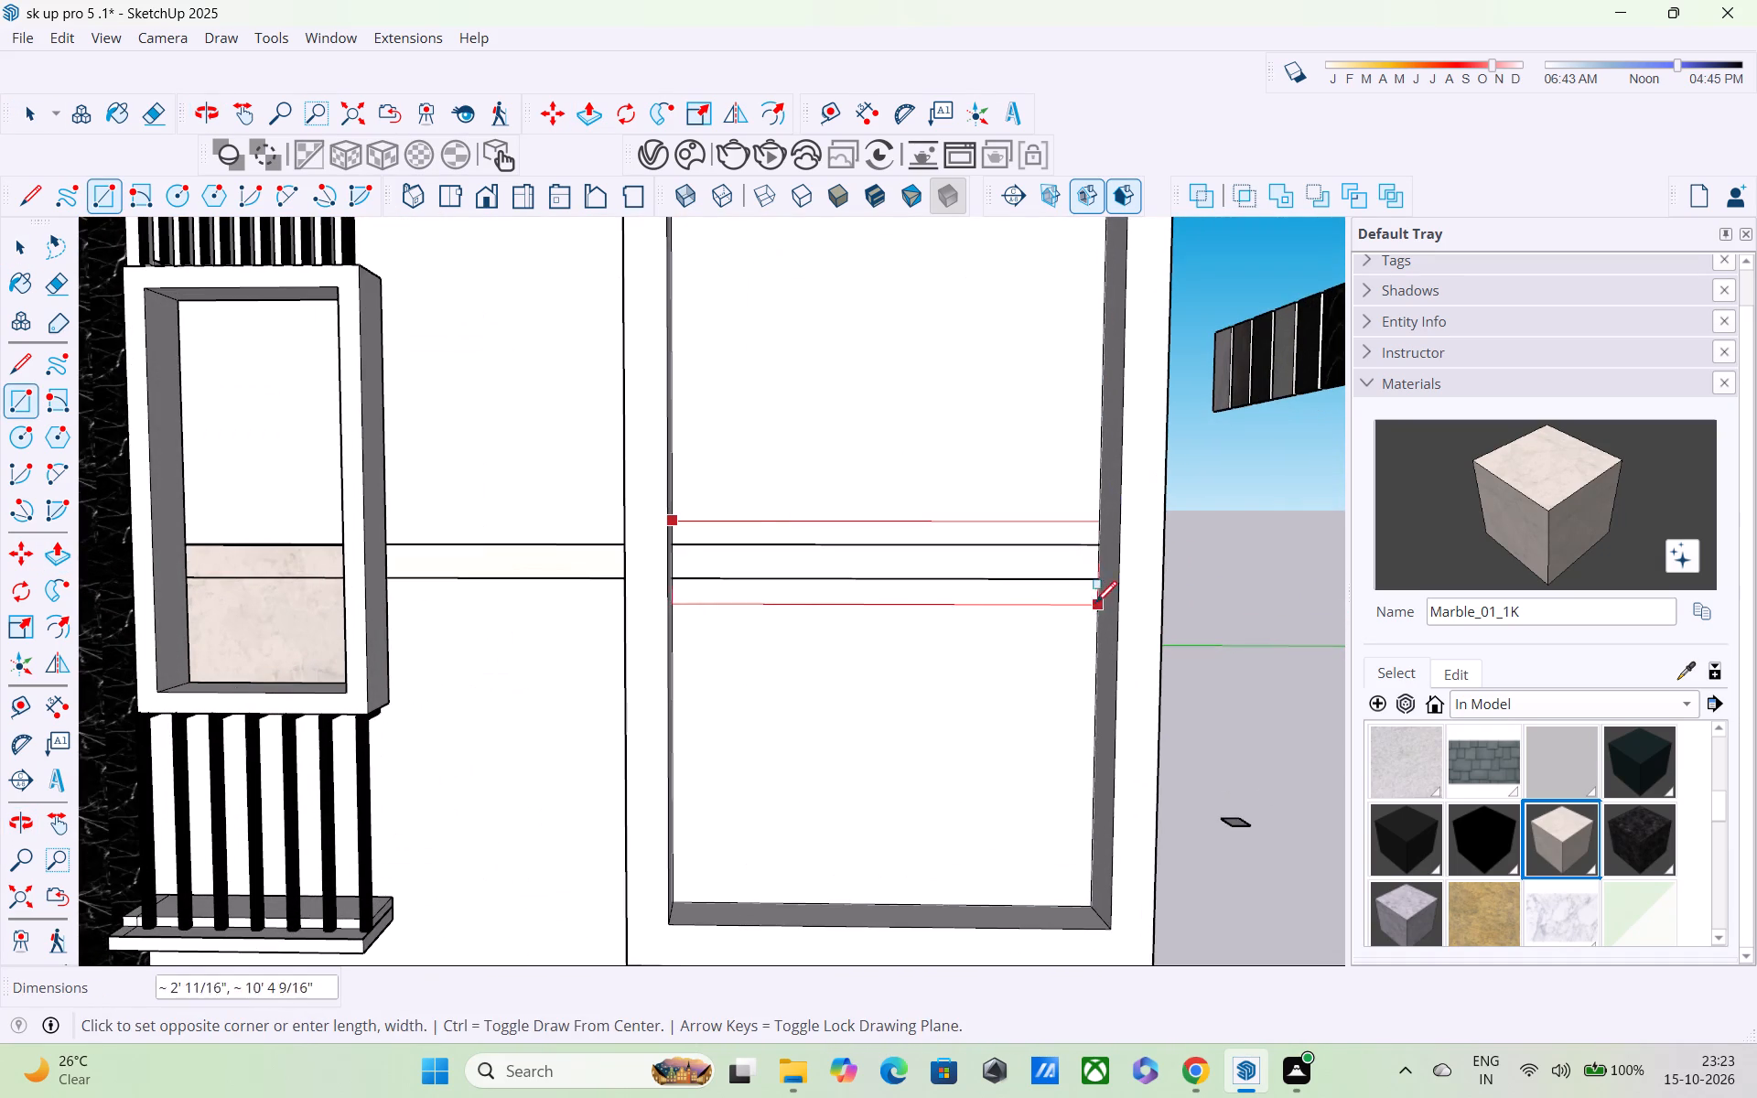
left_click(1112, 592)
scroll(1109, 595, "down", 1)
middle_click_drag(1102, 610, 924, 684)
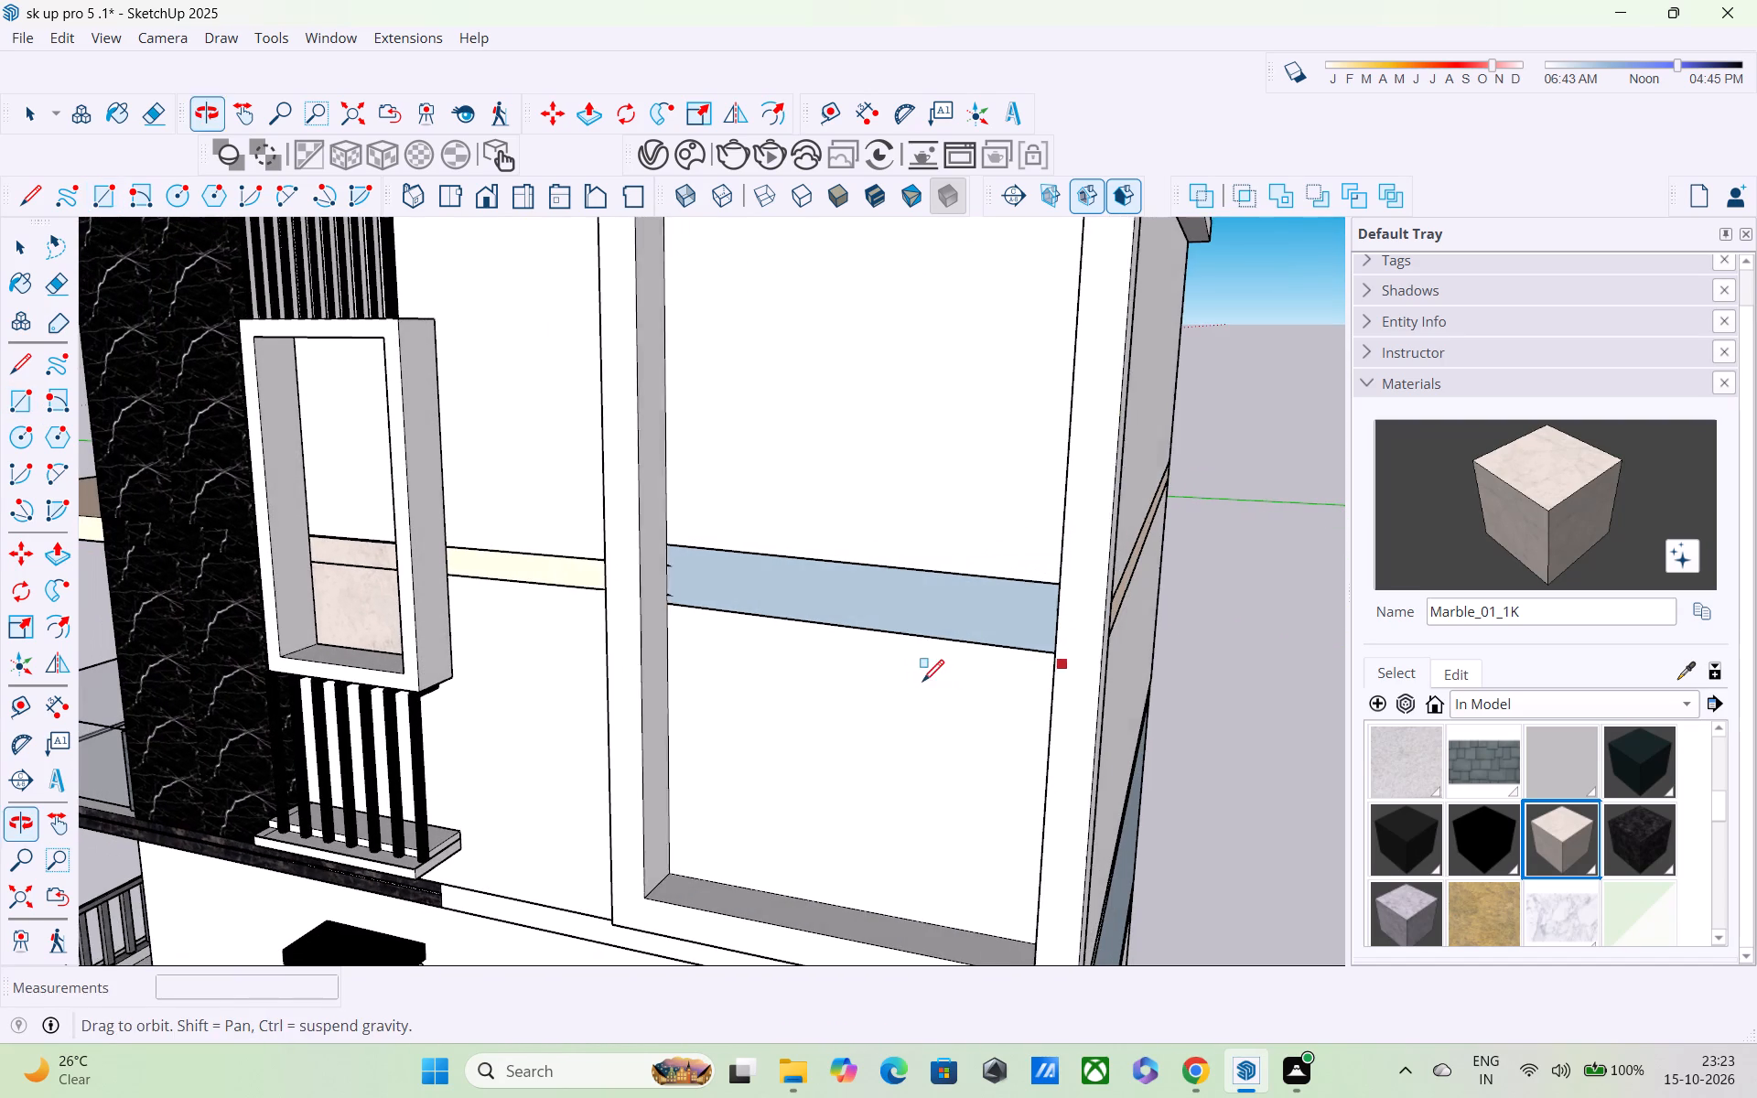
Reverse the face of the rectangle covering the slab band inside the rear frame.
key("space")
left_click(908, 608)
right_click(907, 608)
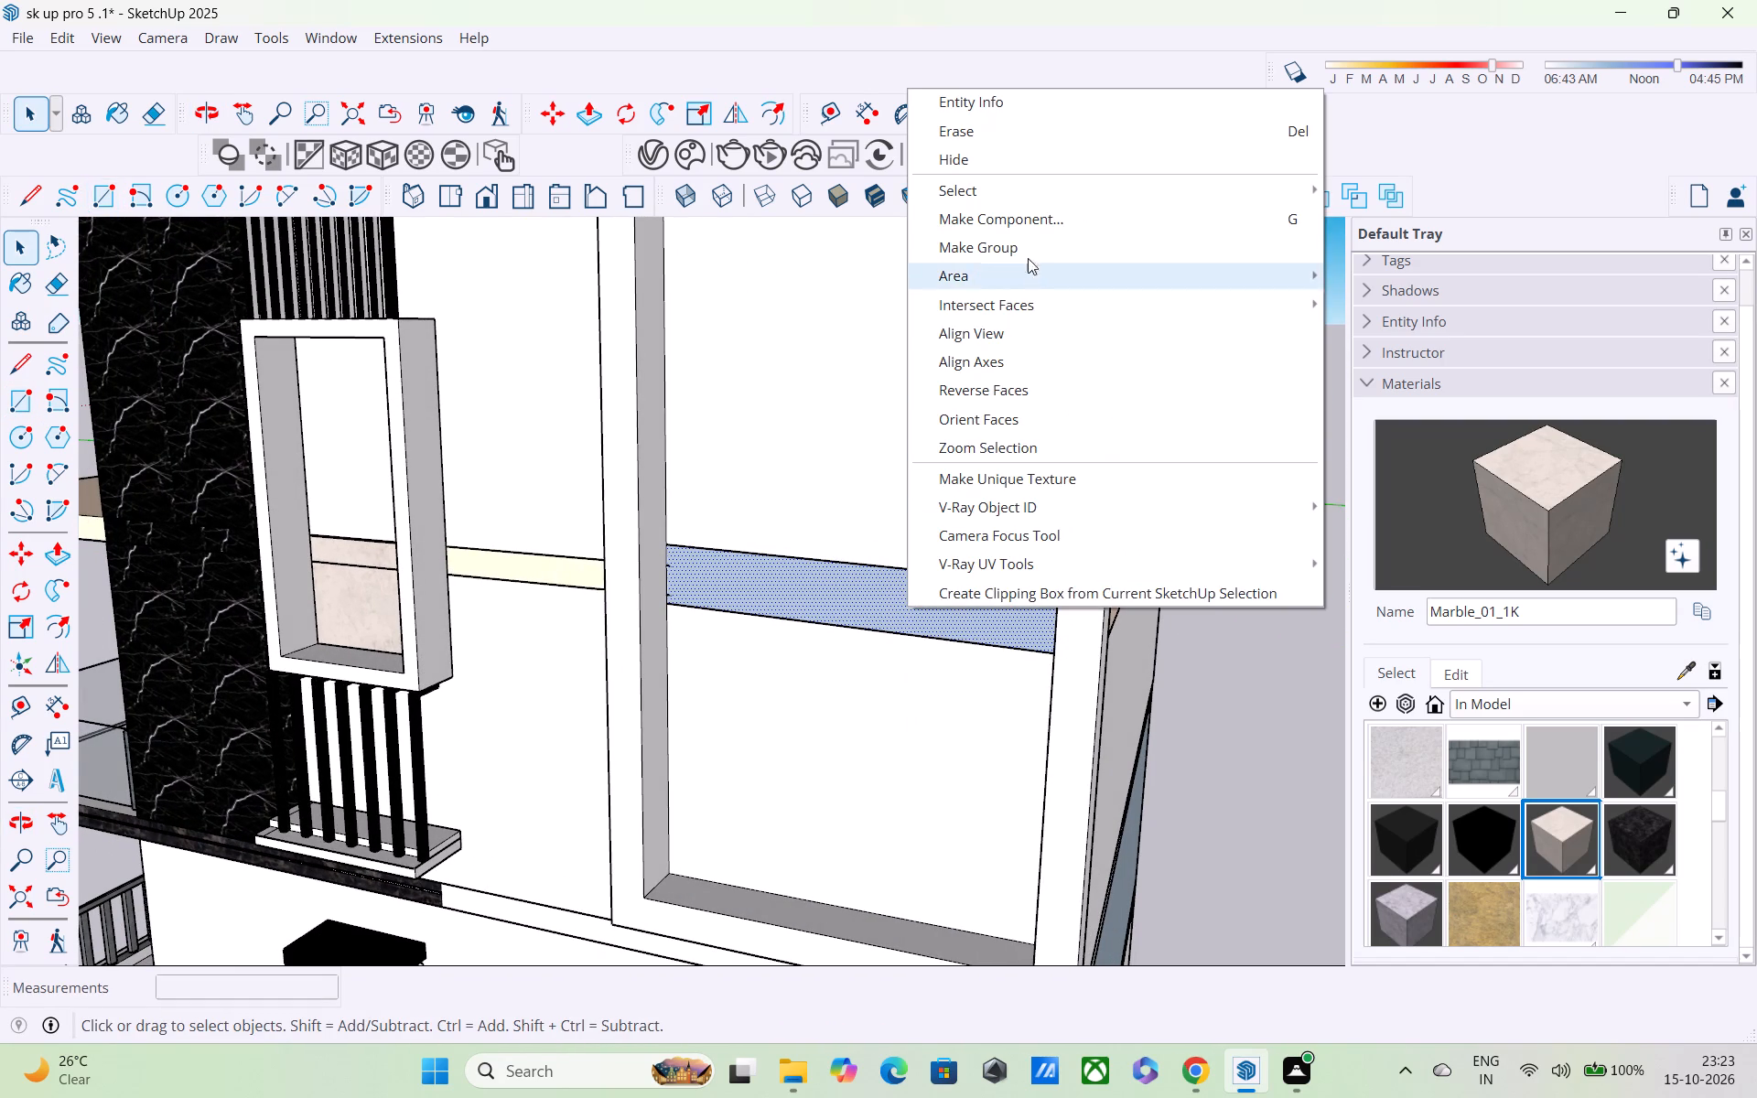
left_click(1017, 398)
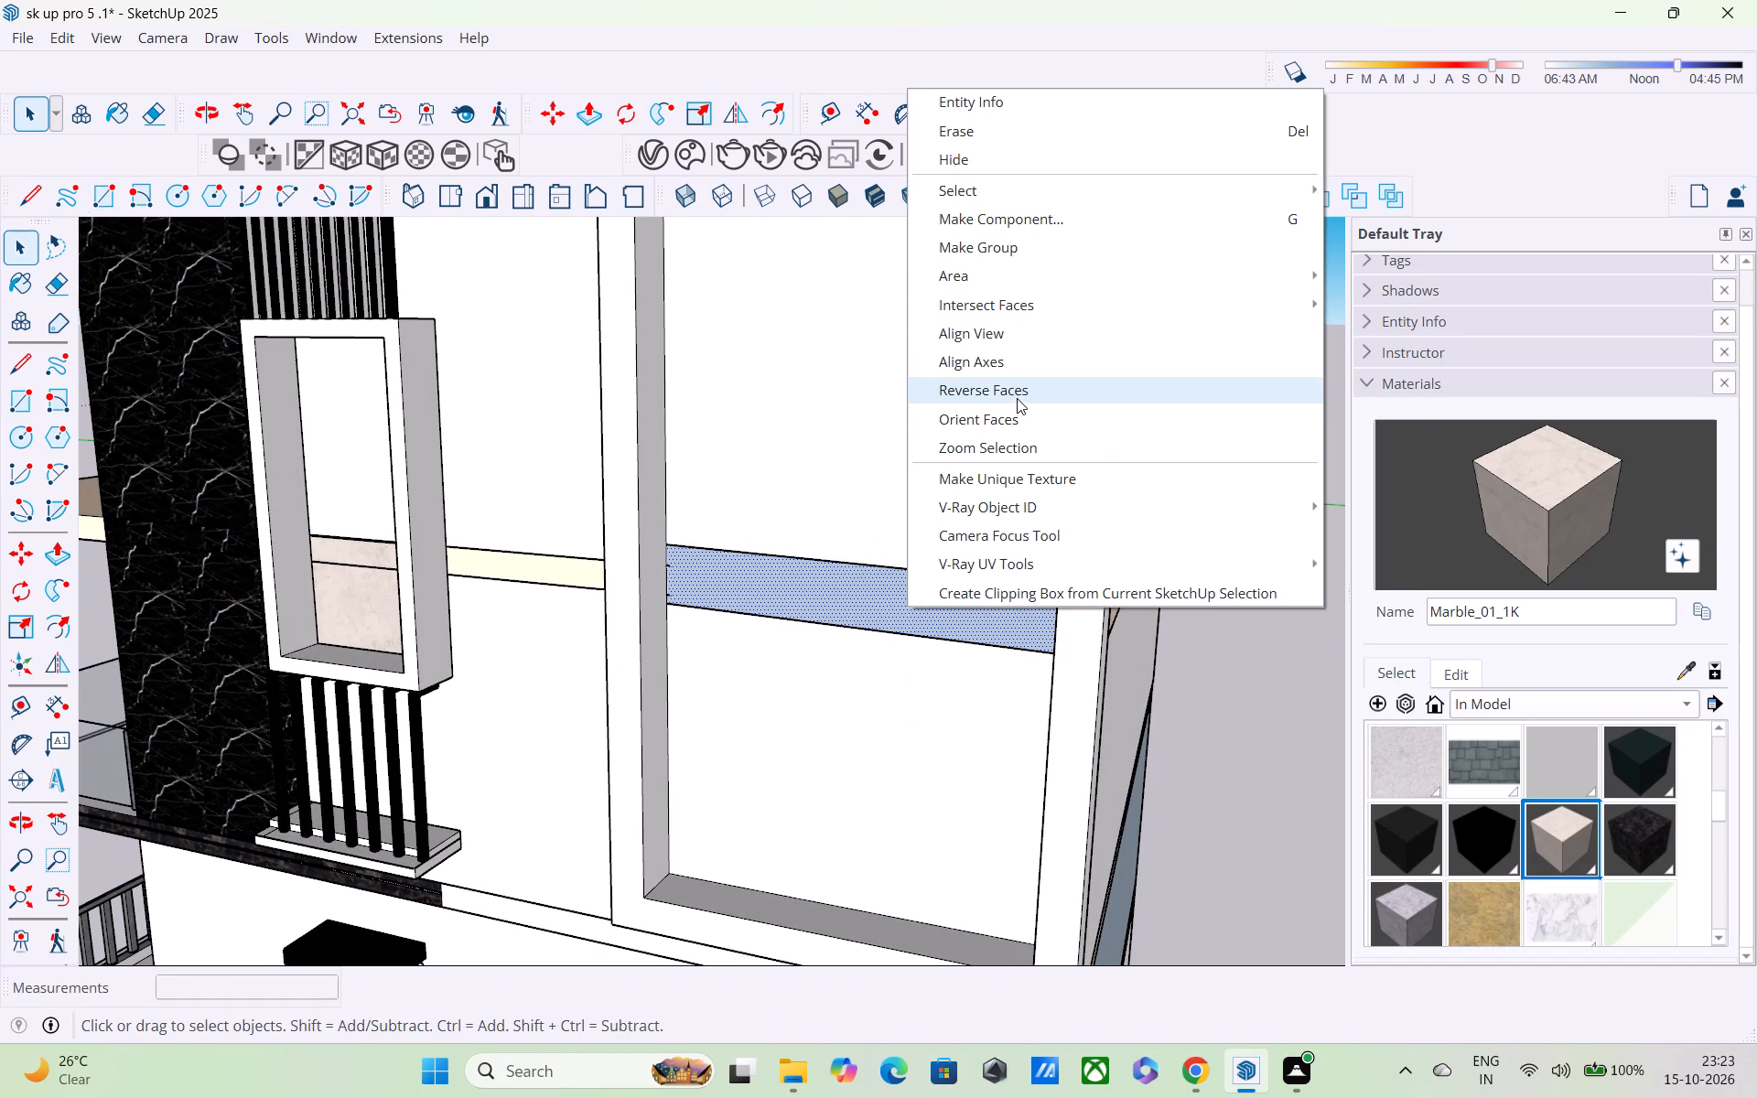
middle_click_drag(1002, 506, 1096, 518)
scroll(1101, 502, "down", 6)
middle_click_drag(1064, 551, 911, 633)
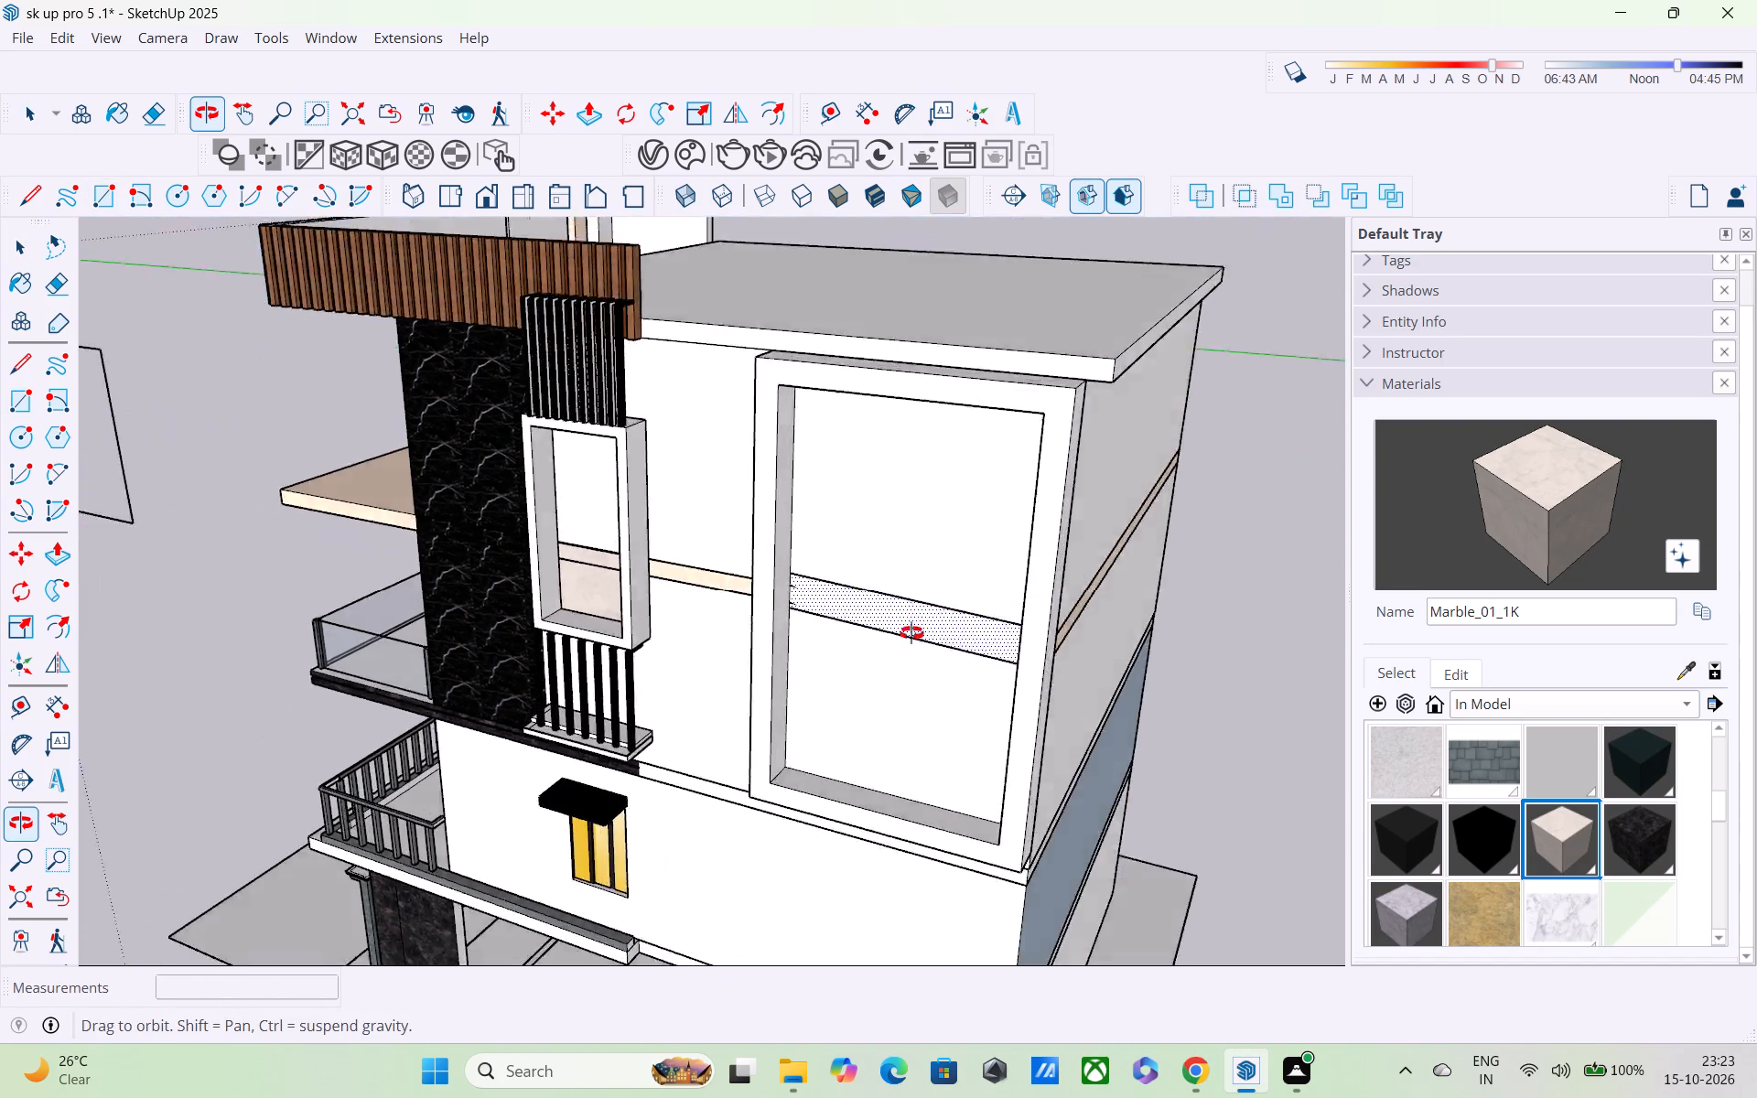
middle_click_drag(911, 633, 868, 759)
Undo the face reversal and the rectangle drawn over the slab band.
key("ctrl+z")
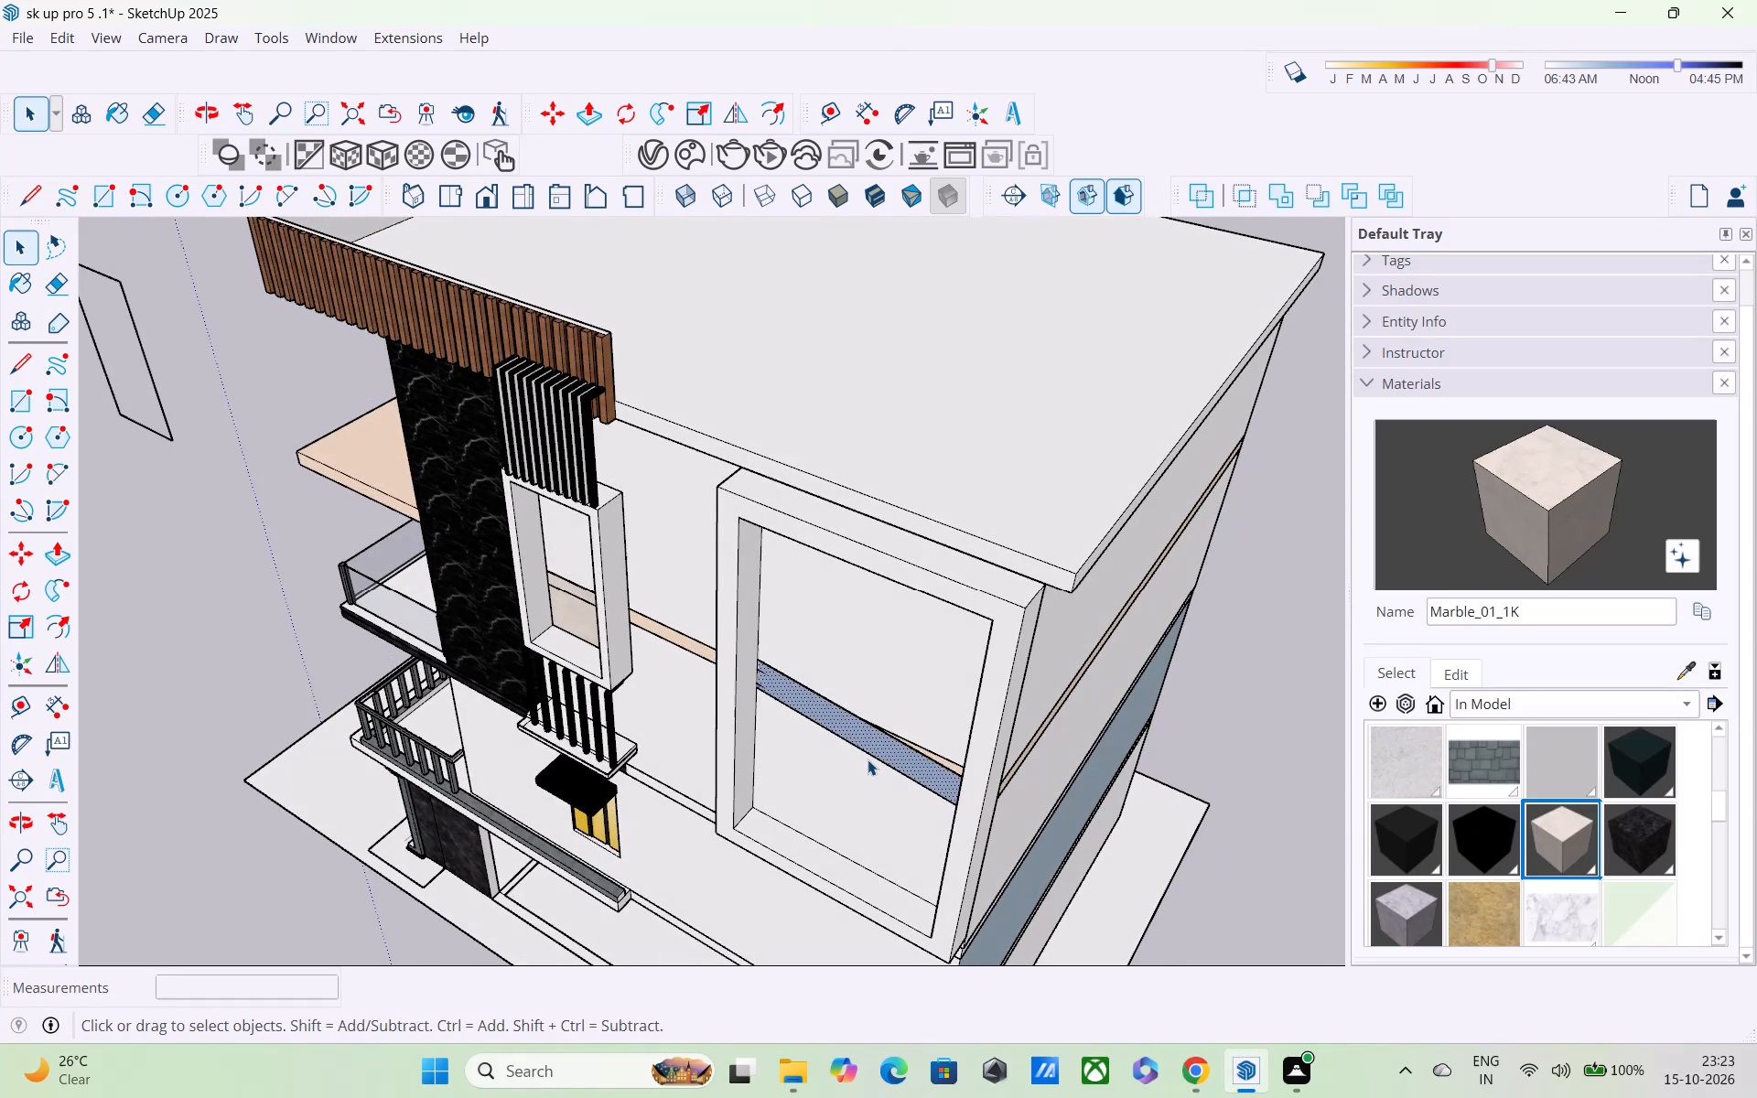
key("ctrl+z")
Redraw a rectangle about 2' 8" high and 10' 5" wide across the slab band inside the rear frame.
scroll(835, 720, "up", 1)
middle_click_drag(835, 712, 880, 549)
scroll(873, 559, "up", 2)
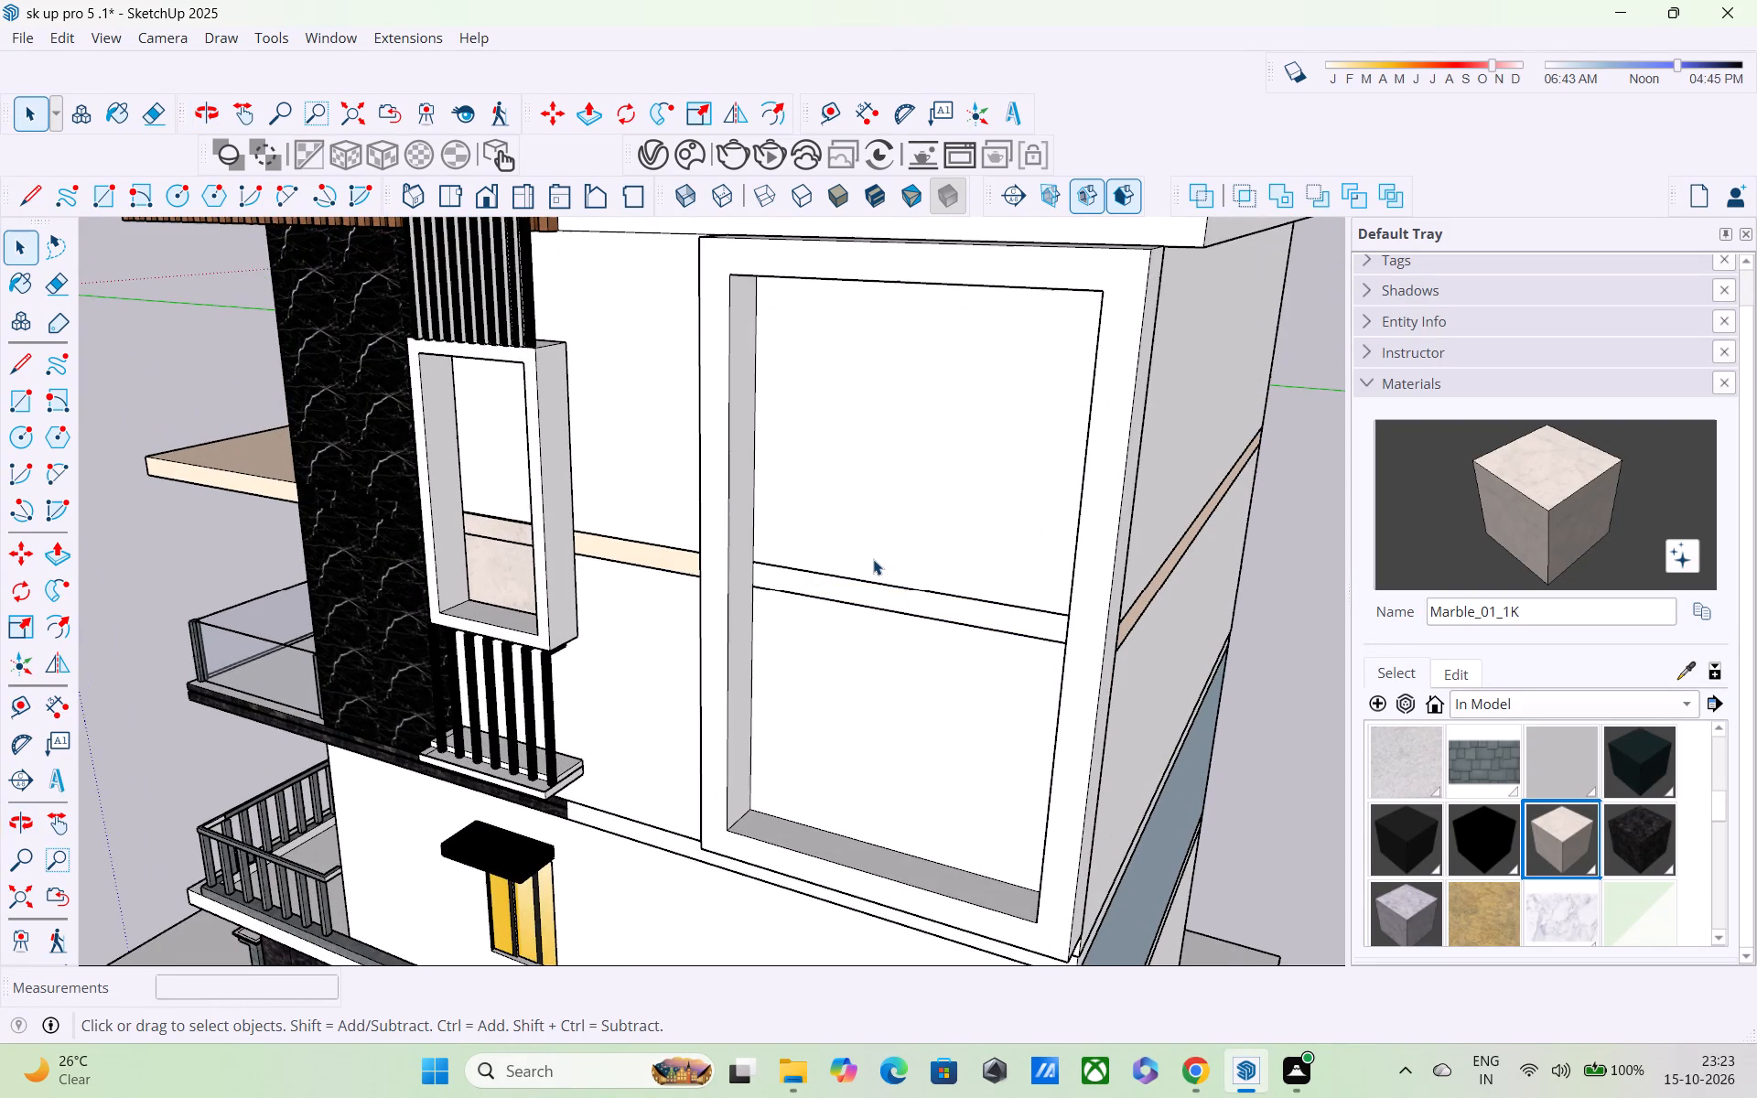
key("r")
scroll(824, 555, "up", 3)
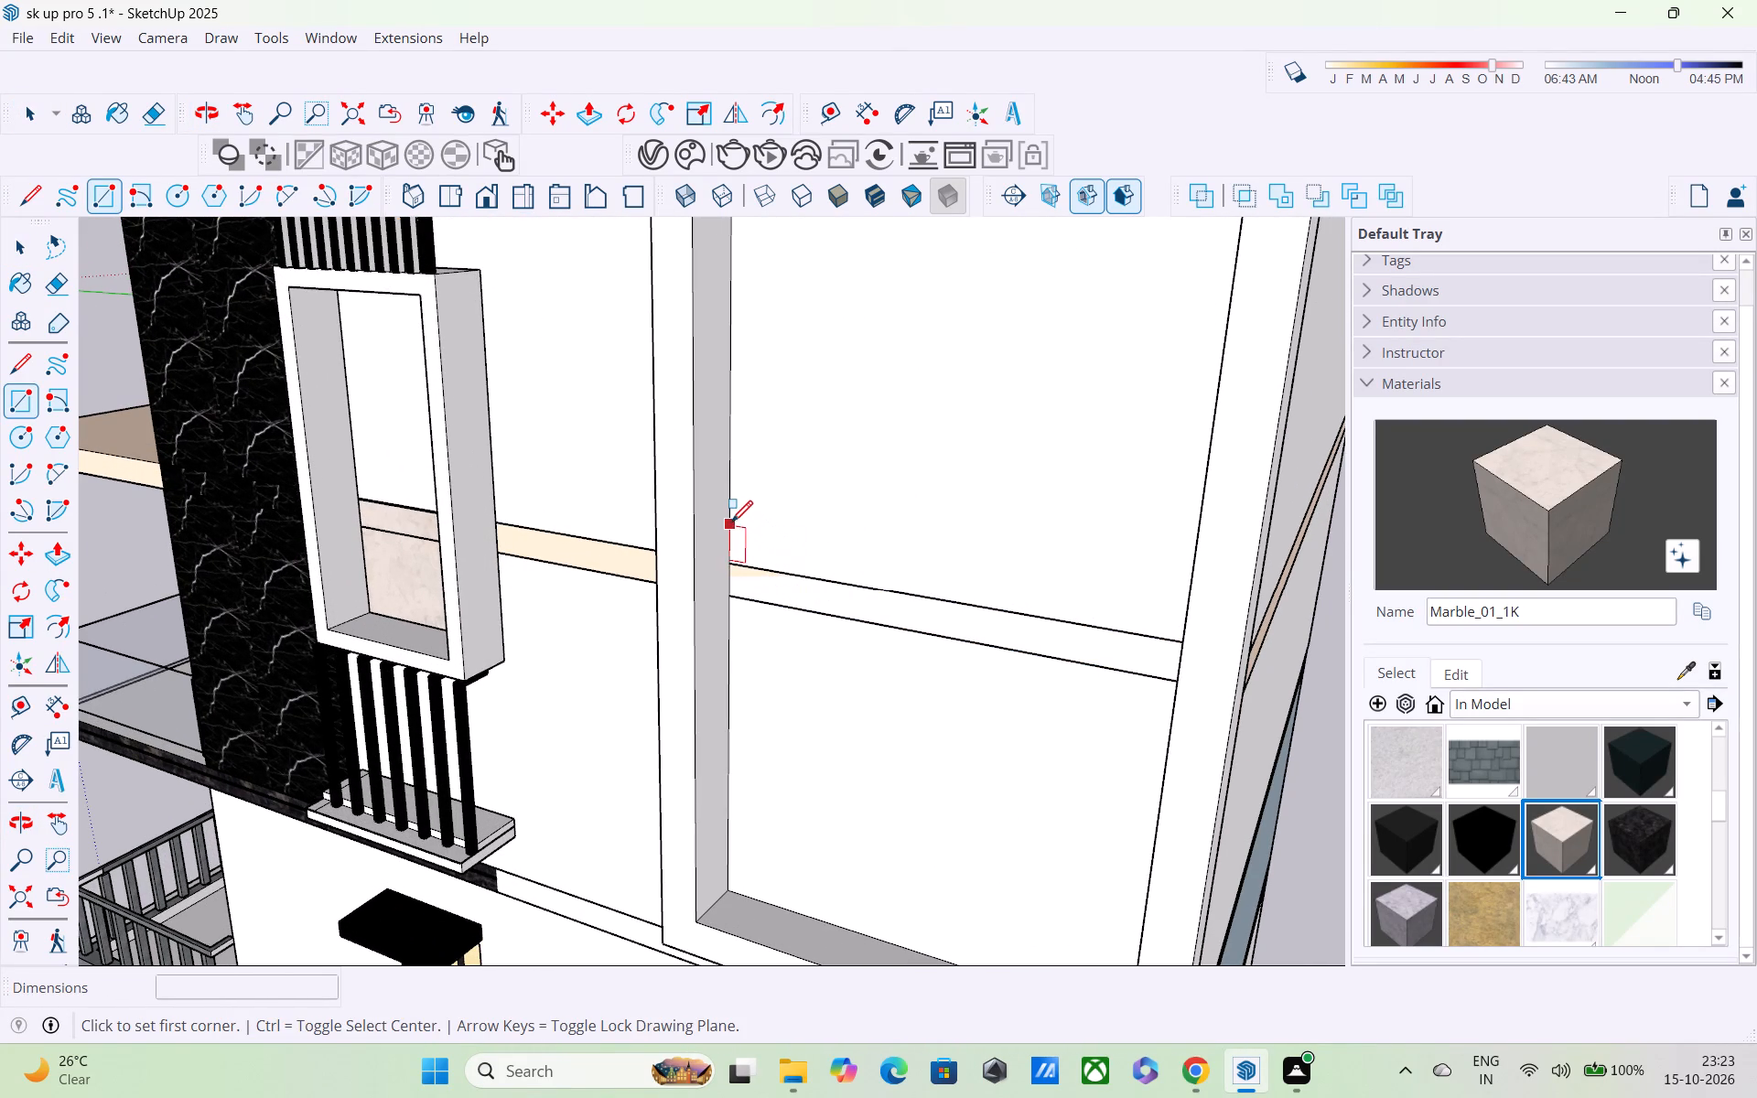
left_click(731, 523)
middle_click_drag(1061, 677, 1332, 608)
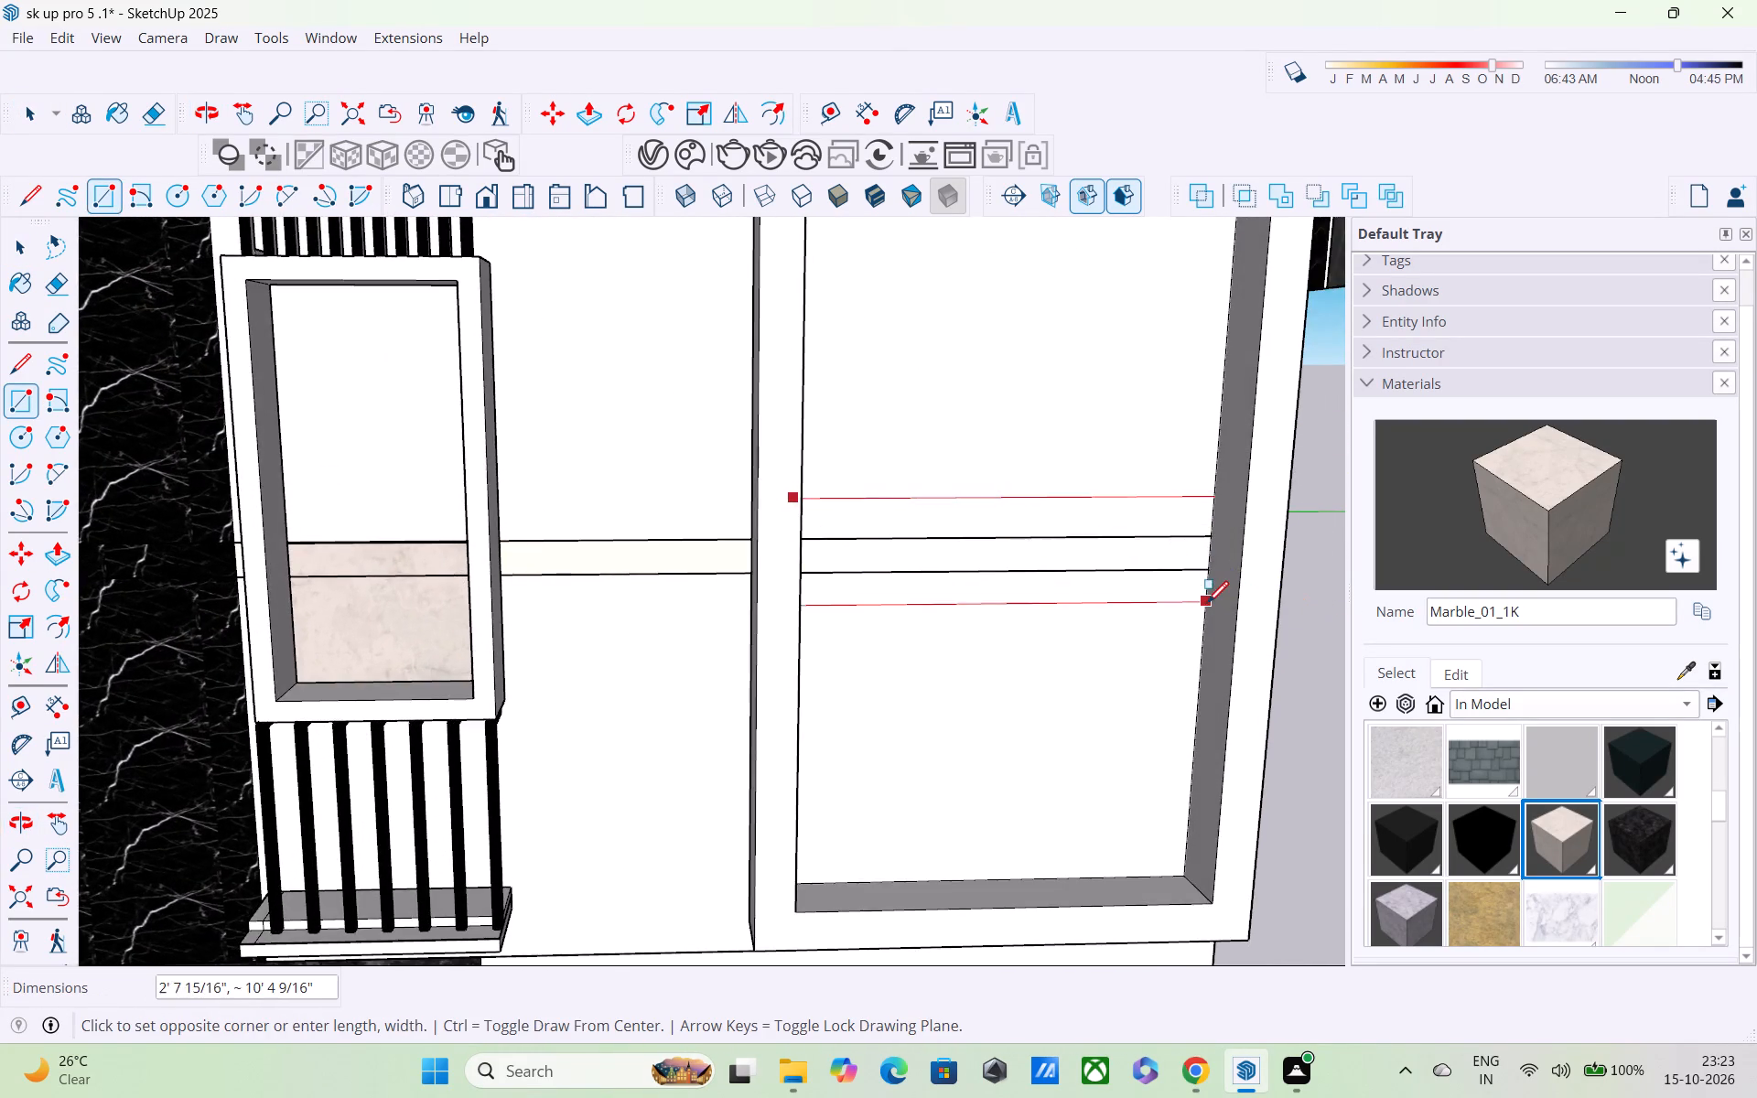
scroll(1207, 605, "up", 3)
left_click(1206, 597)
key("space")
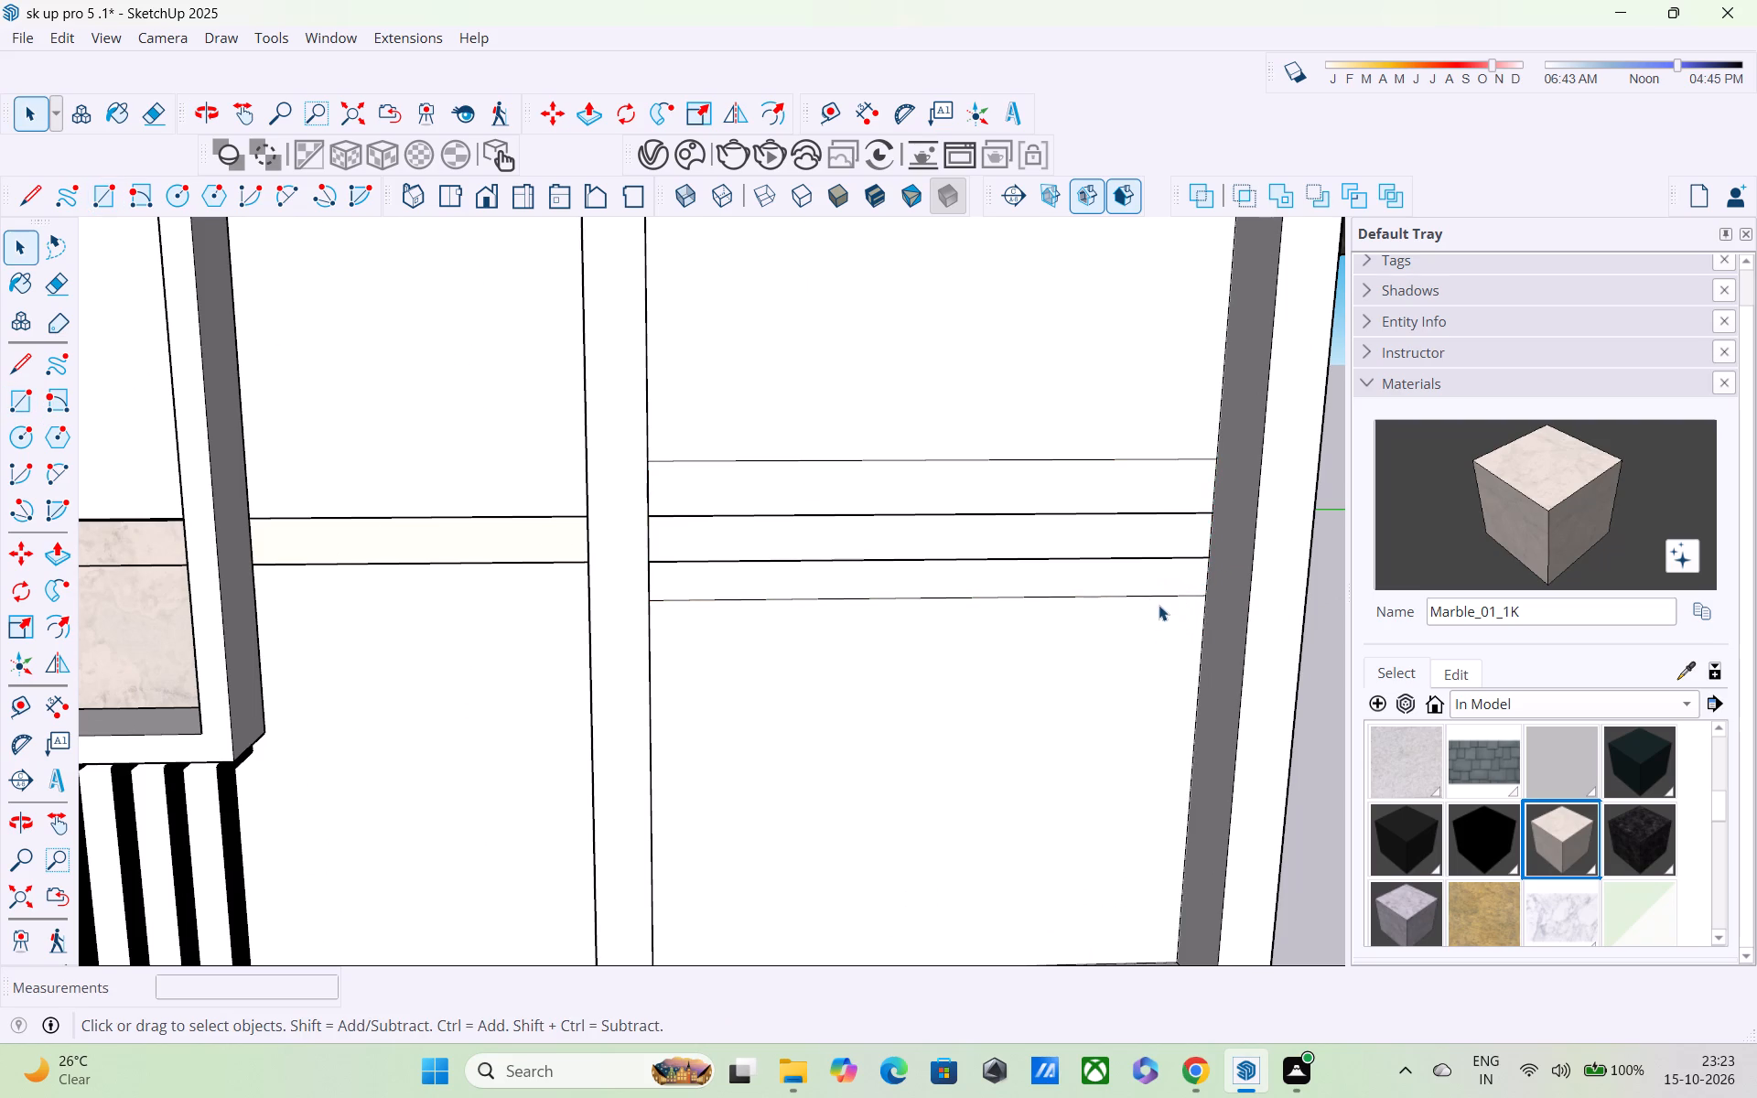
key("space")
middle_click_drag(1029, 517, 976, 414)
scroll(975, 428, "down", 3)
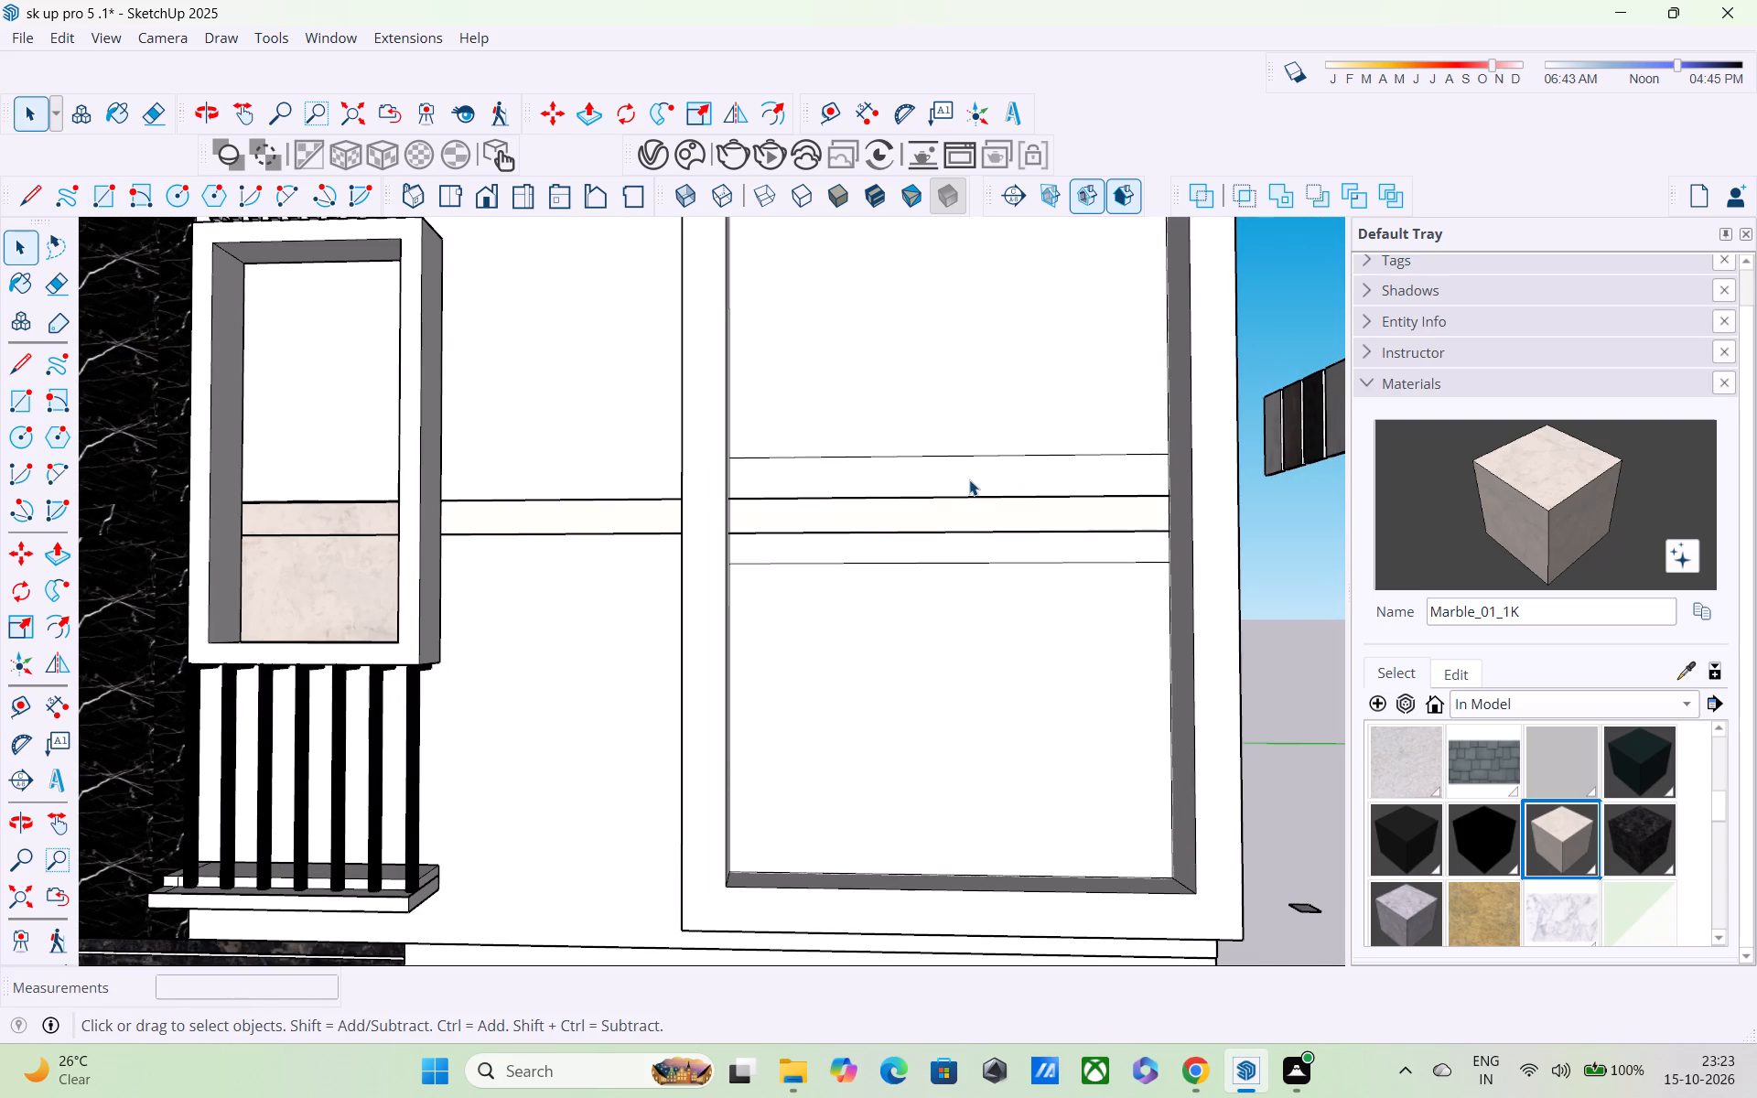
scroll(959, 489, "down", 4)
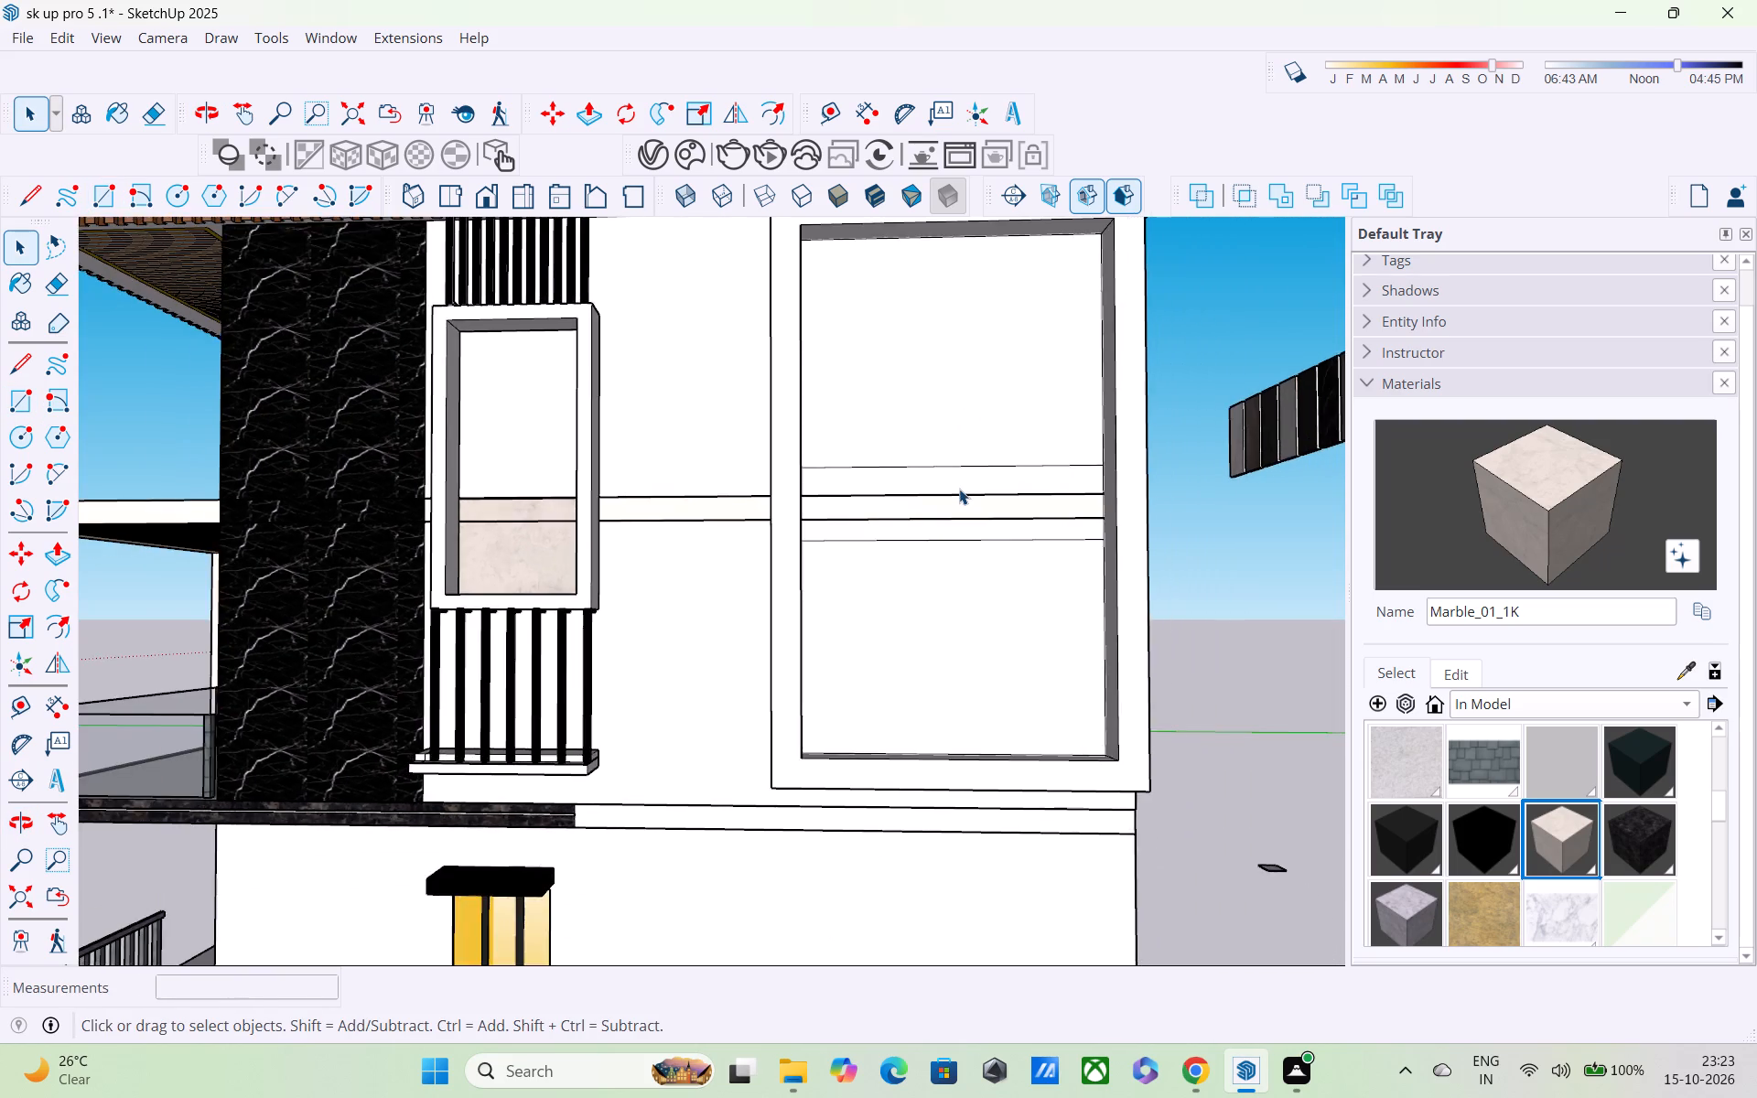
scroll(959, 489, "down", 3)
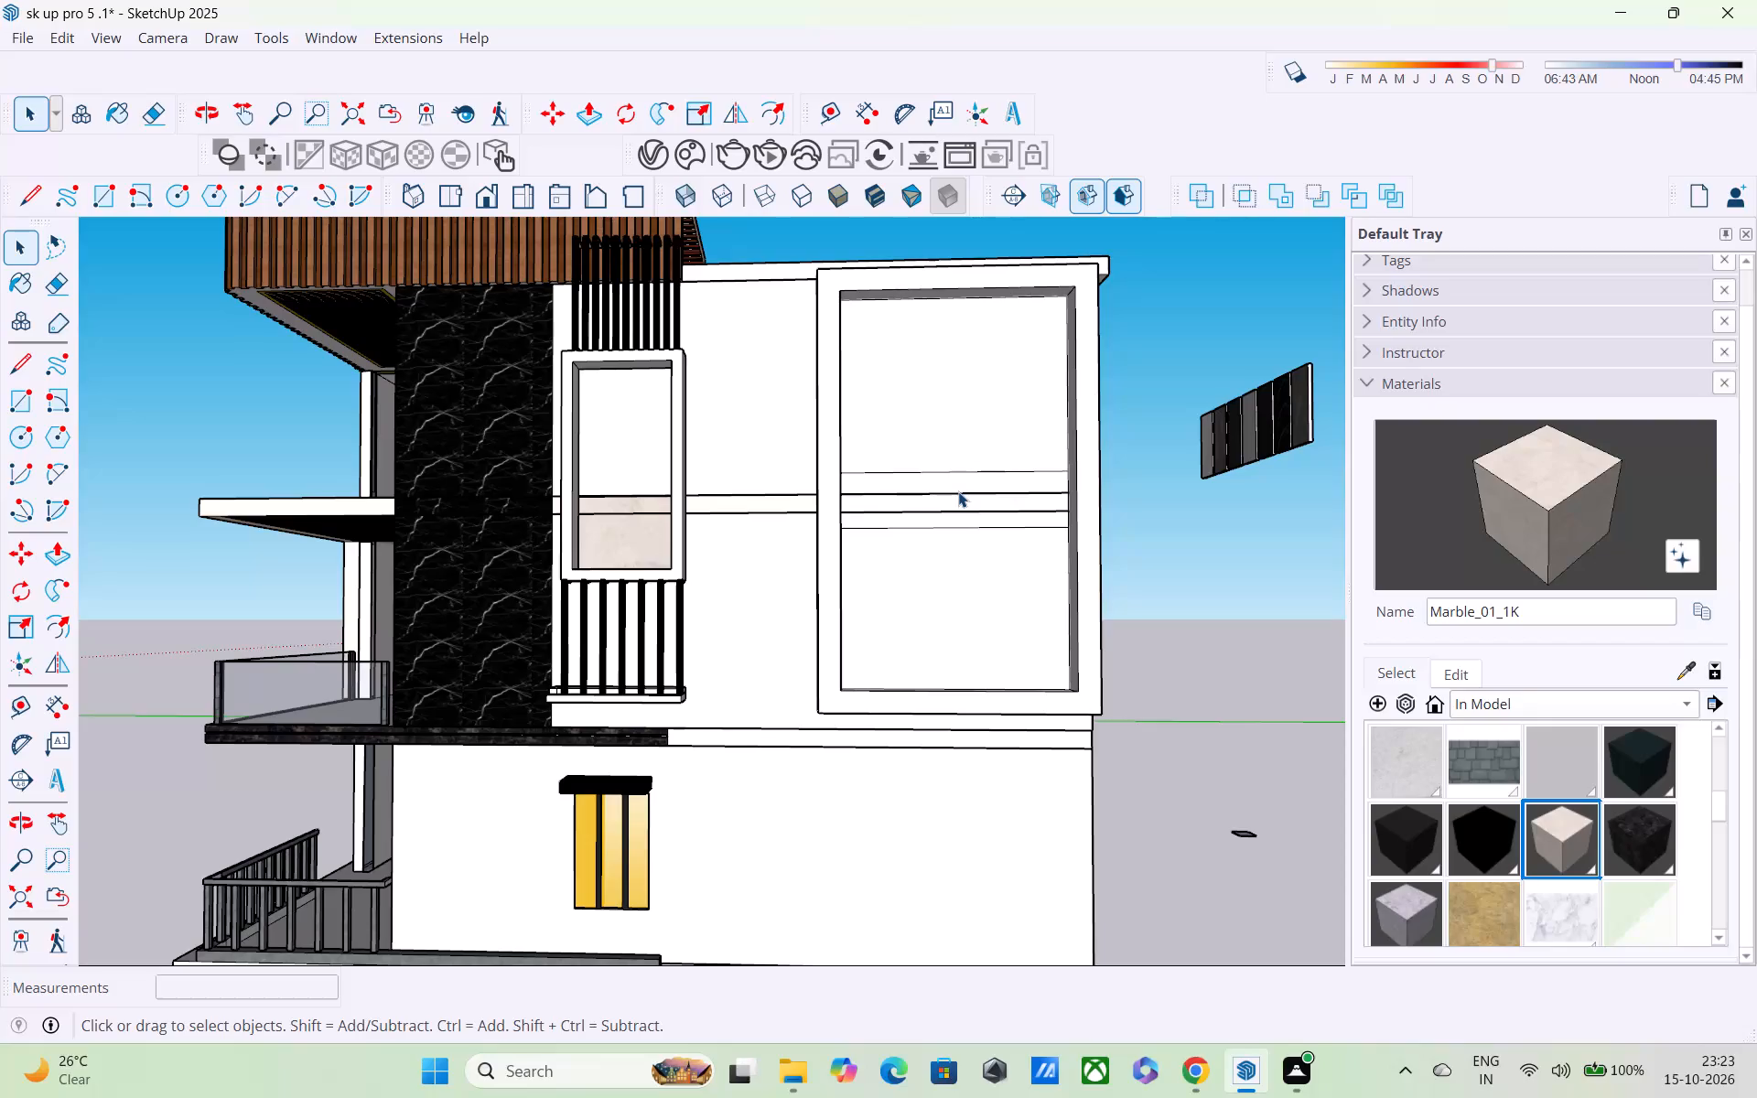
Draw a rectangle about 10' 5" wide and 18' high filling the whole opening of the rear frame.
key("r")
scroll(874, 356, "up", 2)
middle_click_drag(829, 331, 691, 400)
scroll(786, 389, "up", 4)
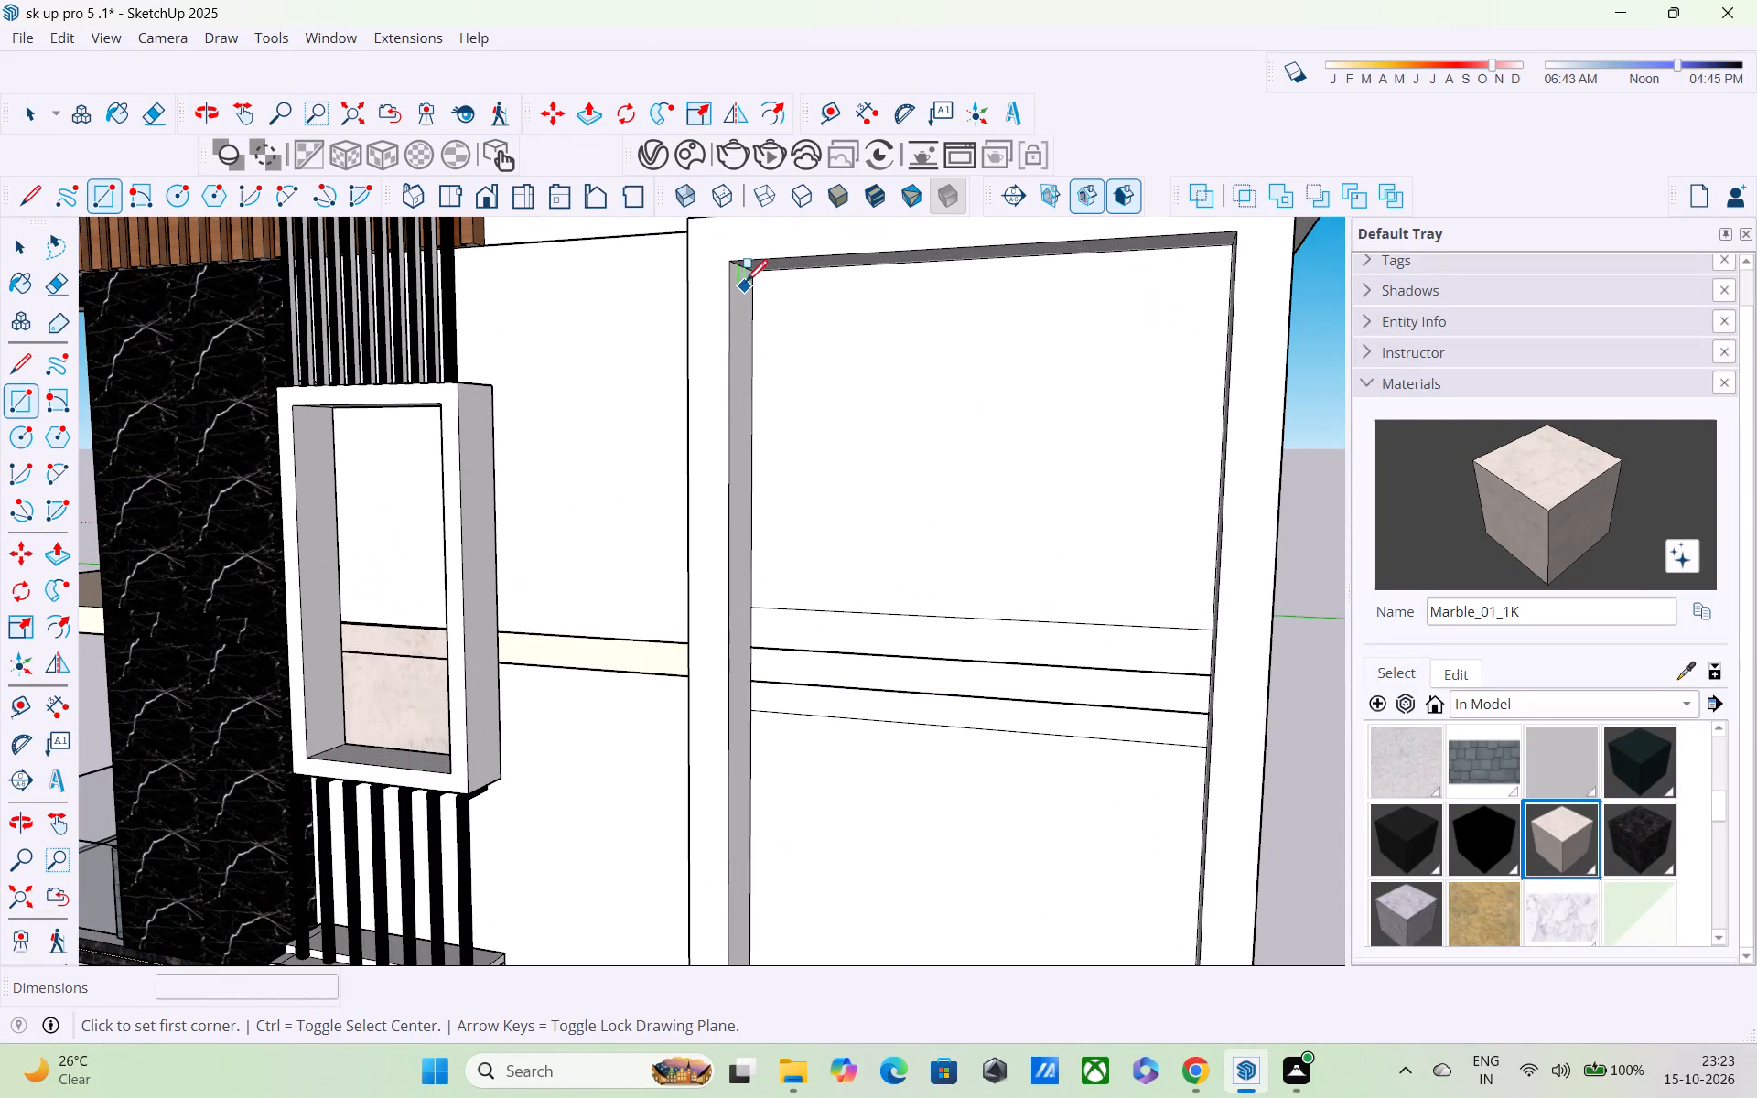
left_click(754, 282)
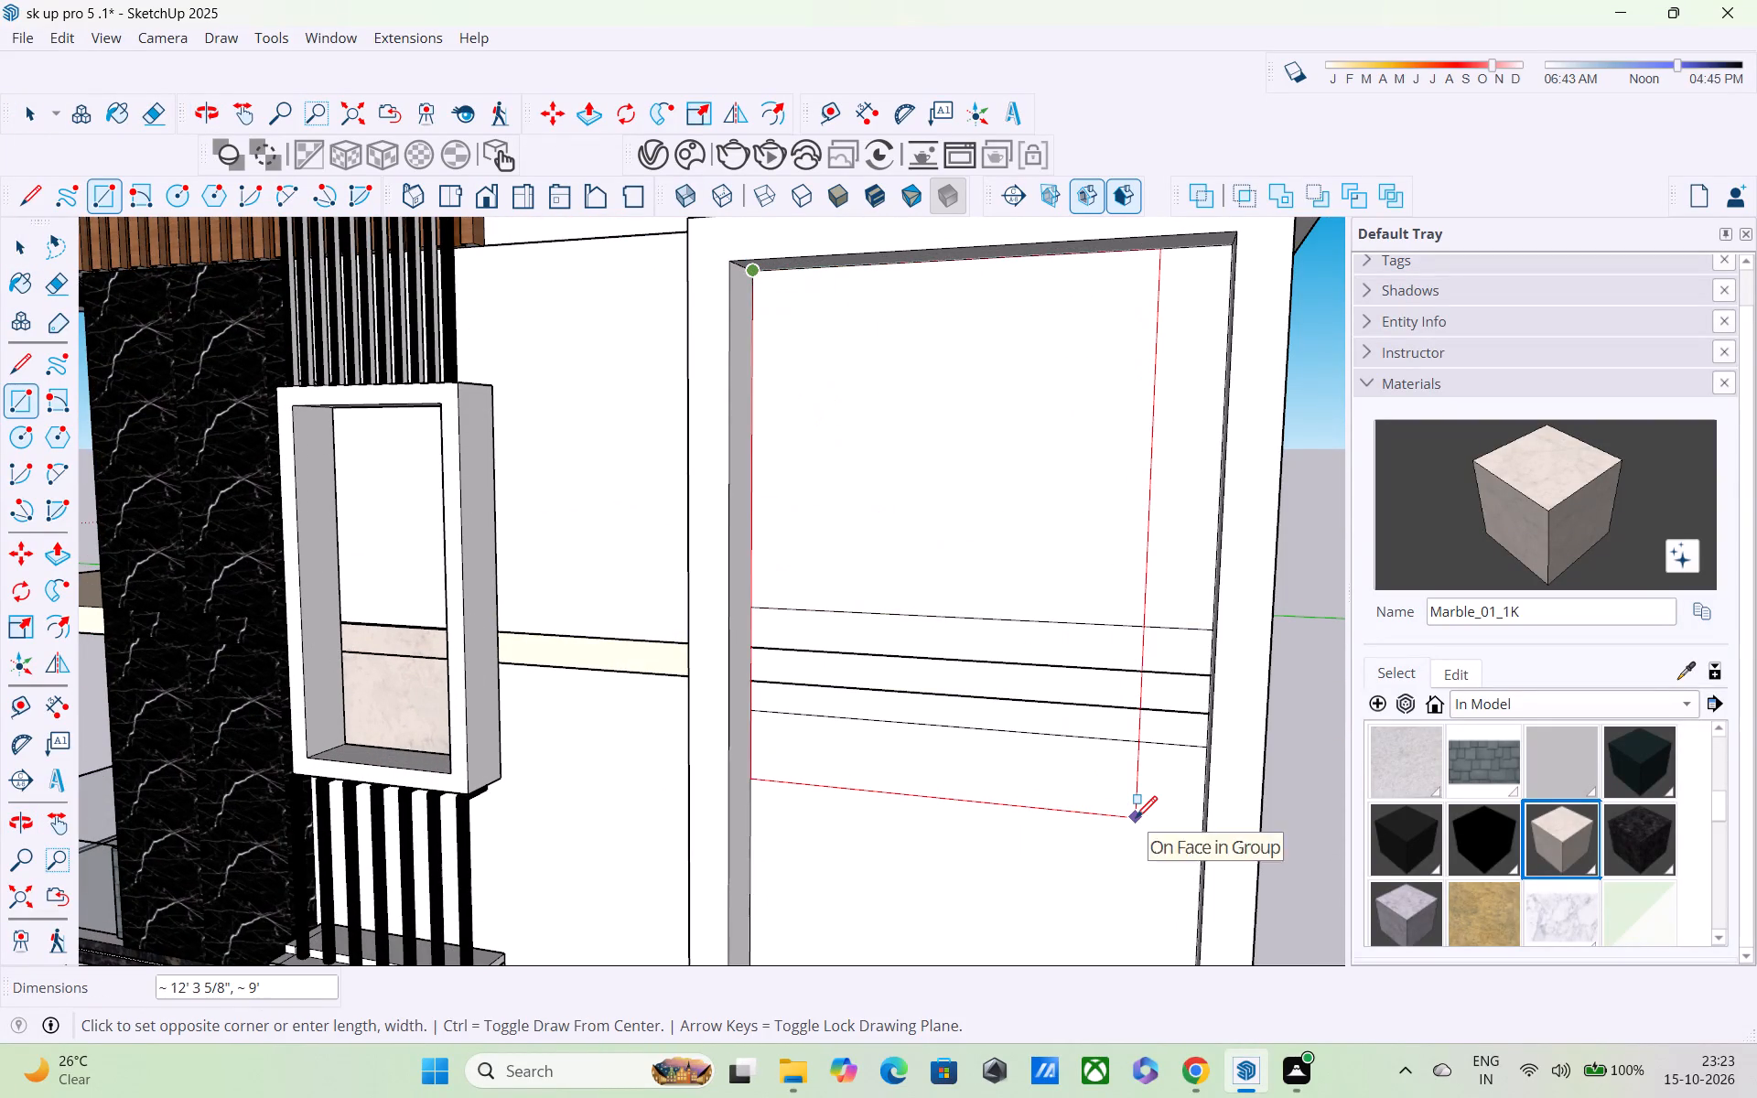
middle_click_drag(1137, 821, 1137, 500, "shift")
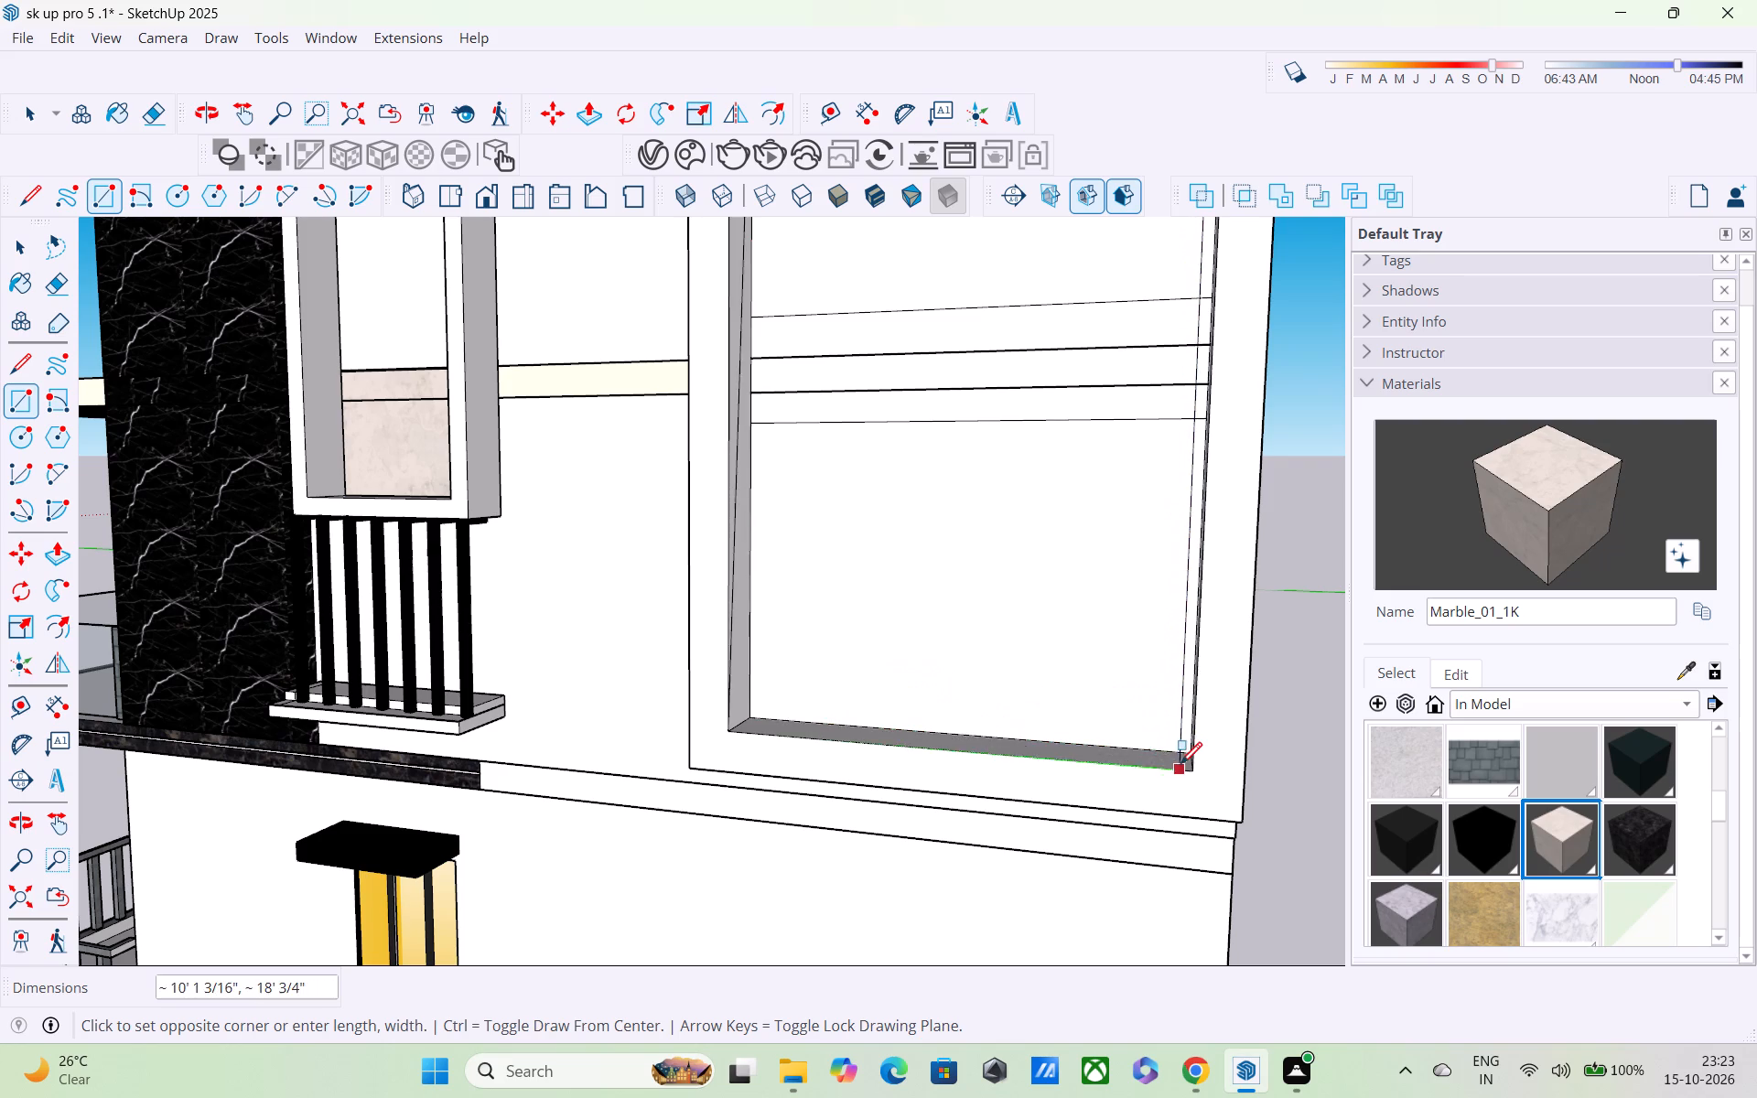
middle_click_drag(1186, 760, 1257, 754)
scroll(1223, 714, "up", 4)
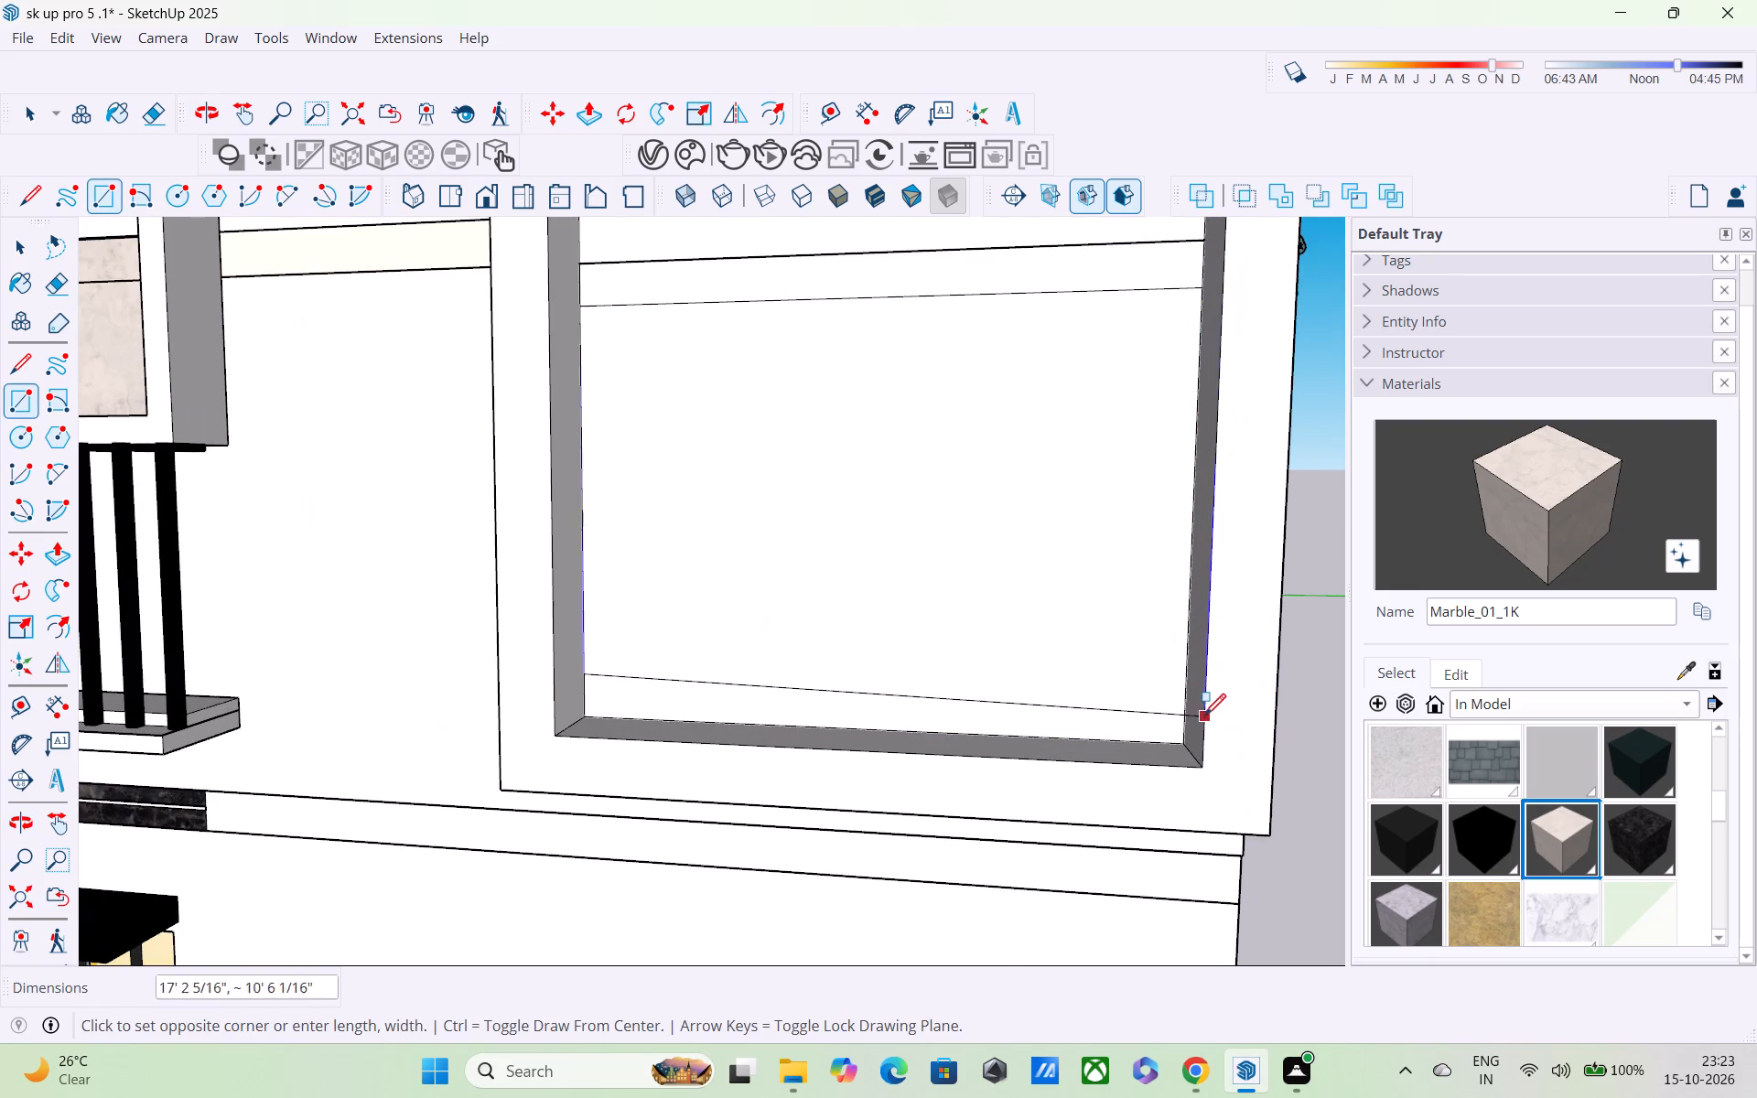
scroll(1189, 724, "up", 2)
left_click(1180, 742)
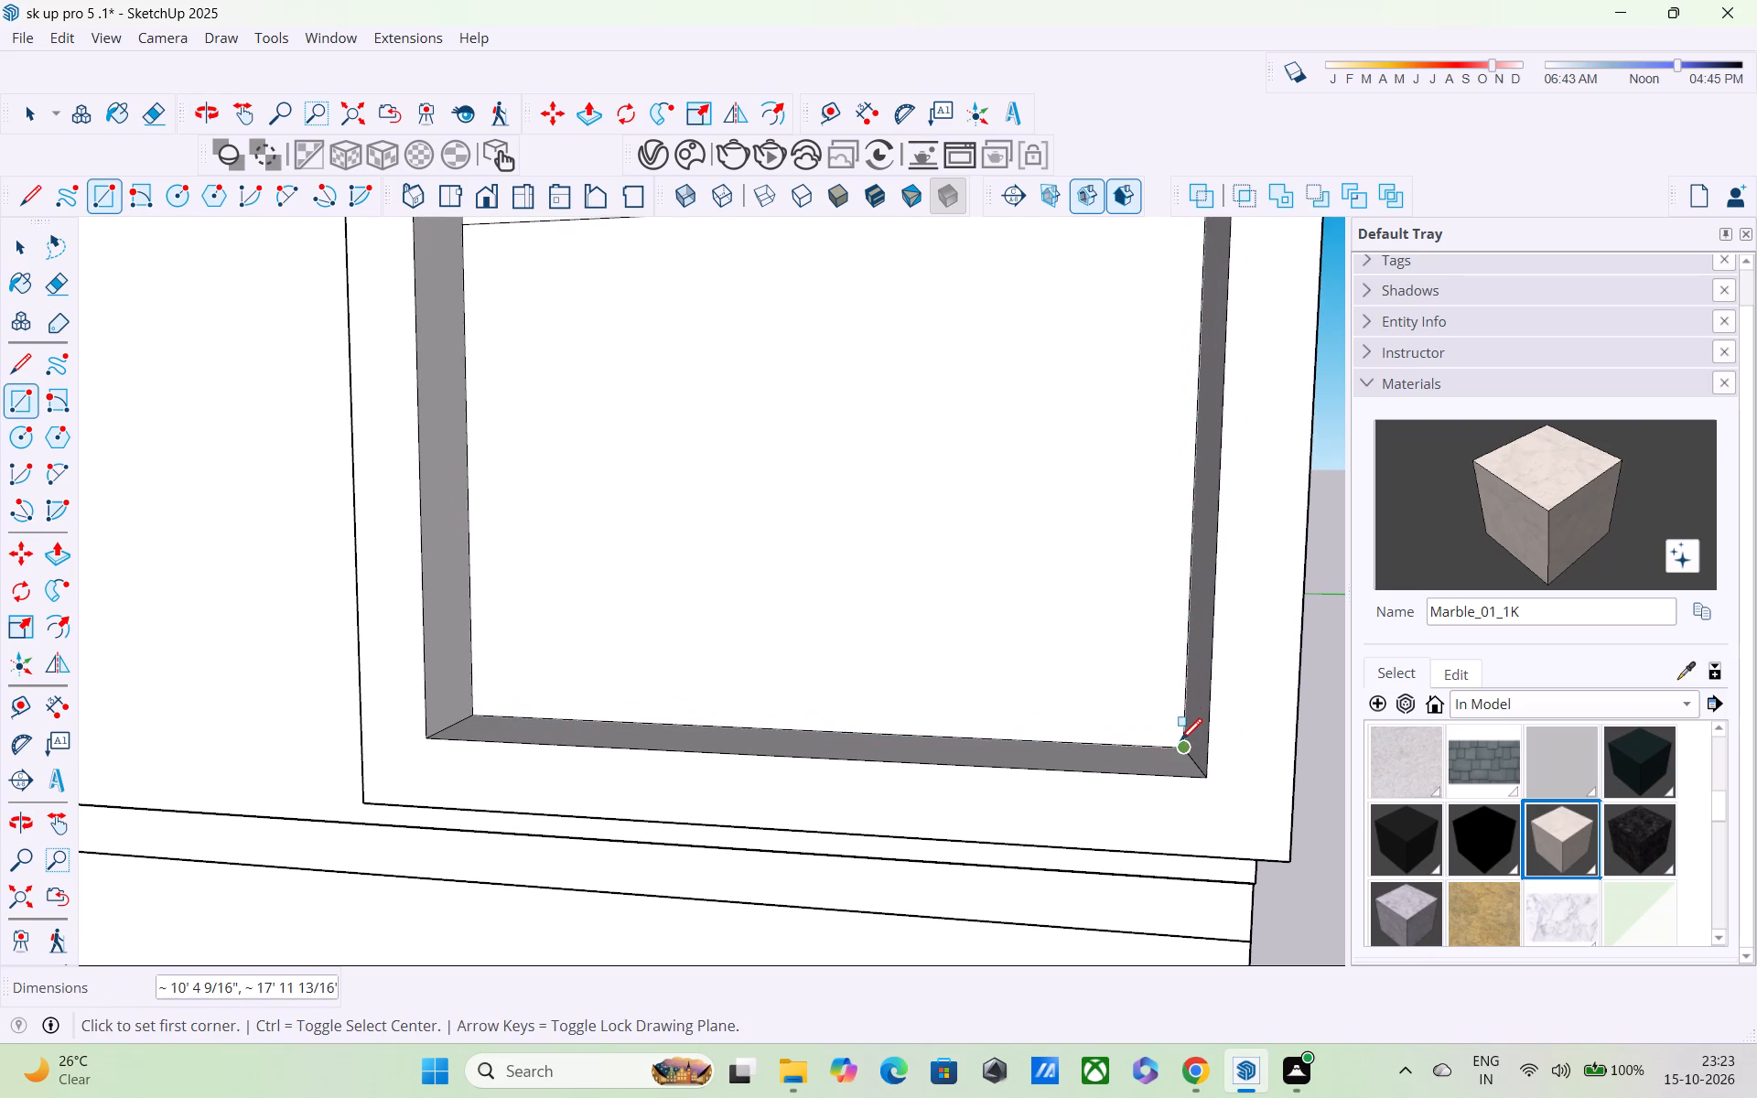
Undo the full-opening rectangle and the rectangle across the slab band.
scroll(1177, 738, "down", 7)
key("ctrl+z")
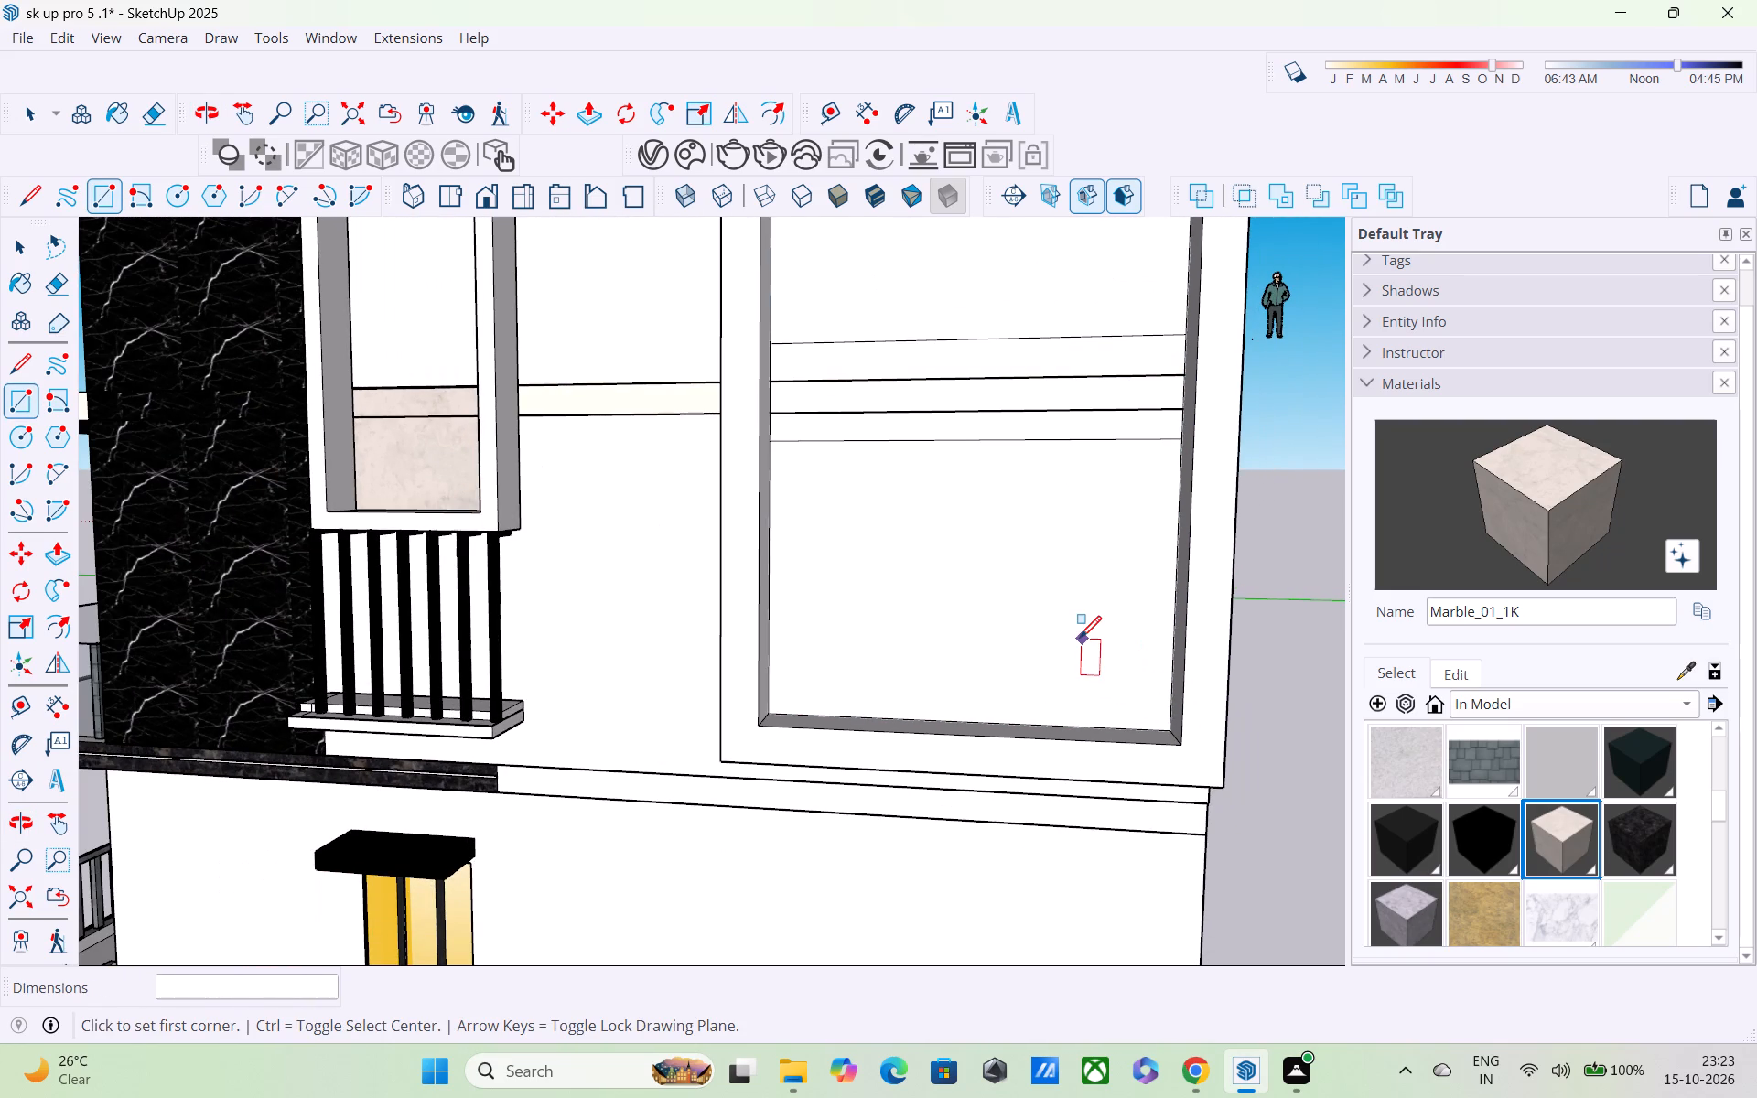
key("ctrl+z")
Draw a rectangle covering the whole opening of the rear frame, from its upper inner corner to the diagonally opposite lower corner.
middle_click_drag(954, 614, 971, 773)
scroll(940, 602, "down", 4)
middle_click_drag(934, 589, 934, 611, "shift")
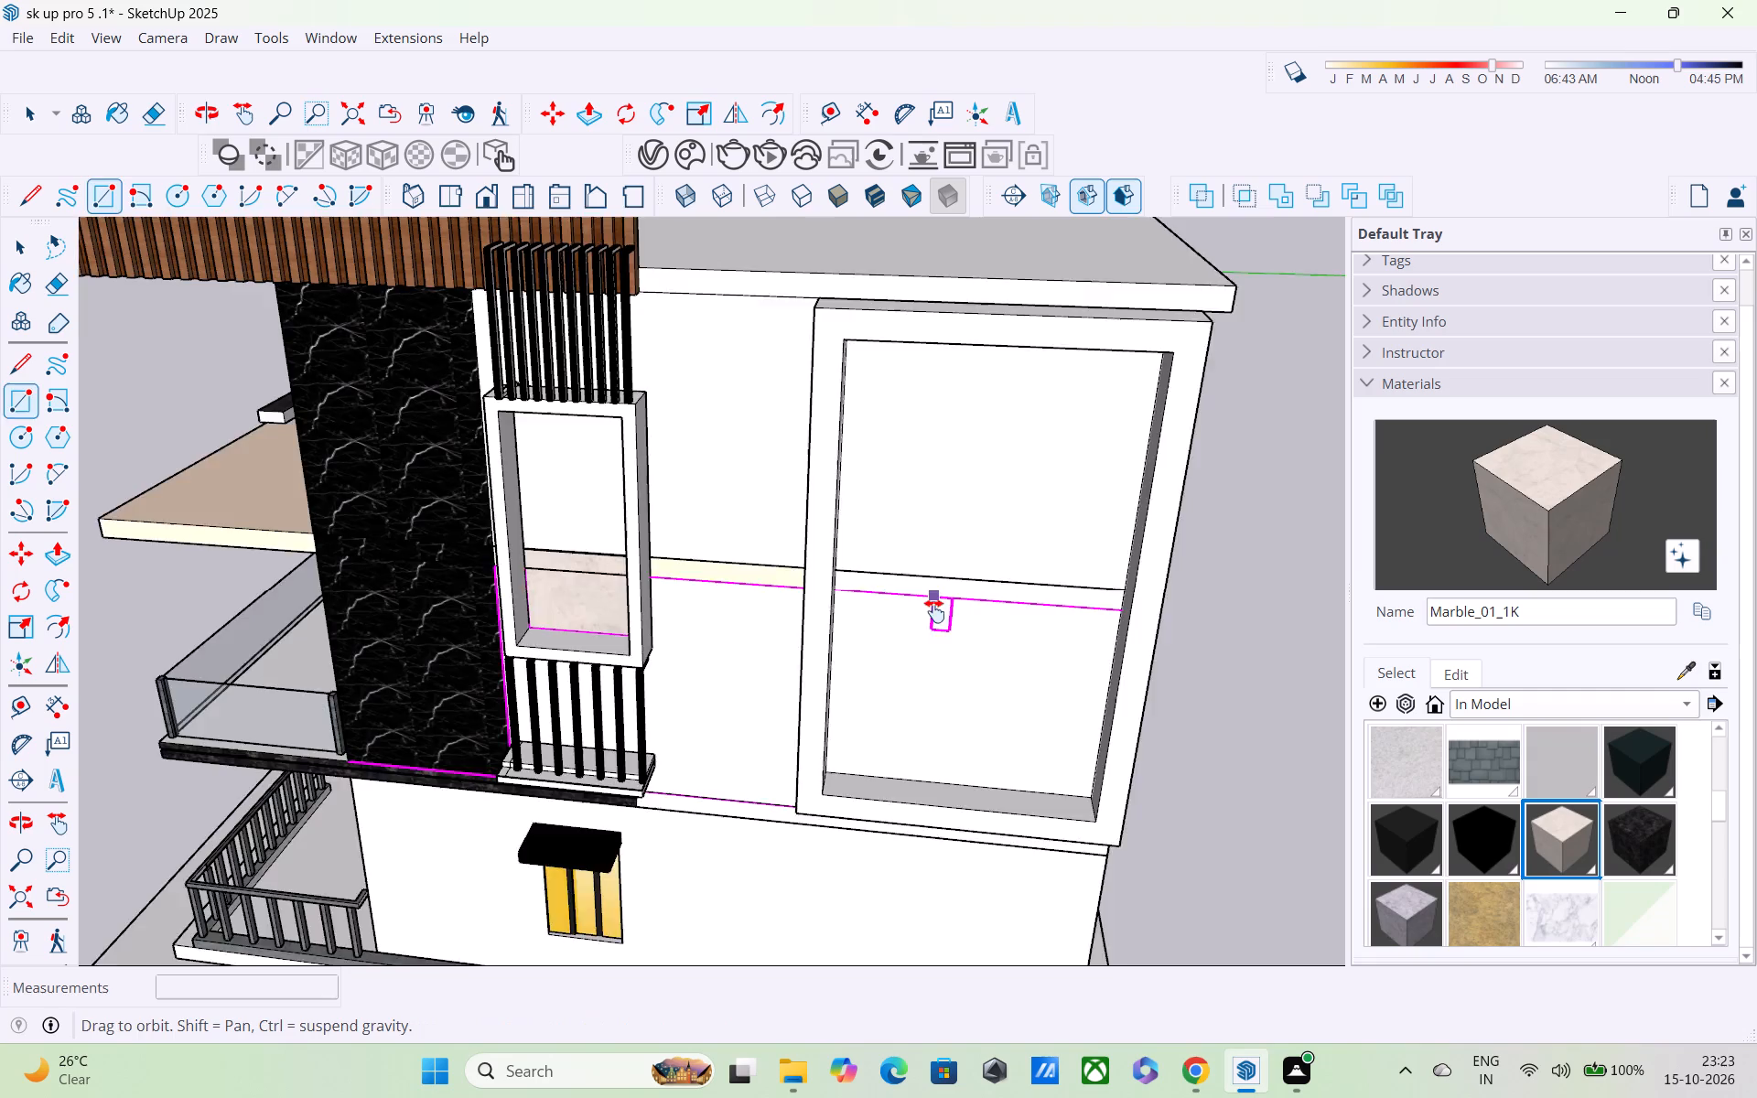
middle_click_drag(934, 611, 874, 1024, "shift")
middle_click_drag(863, 893, 544, 360)
scroll(544, 360, "up", 4)
scroll(528, 471, "down", 4)
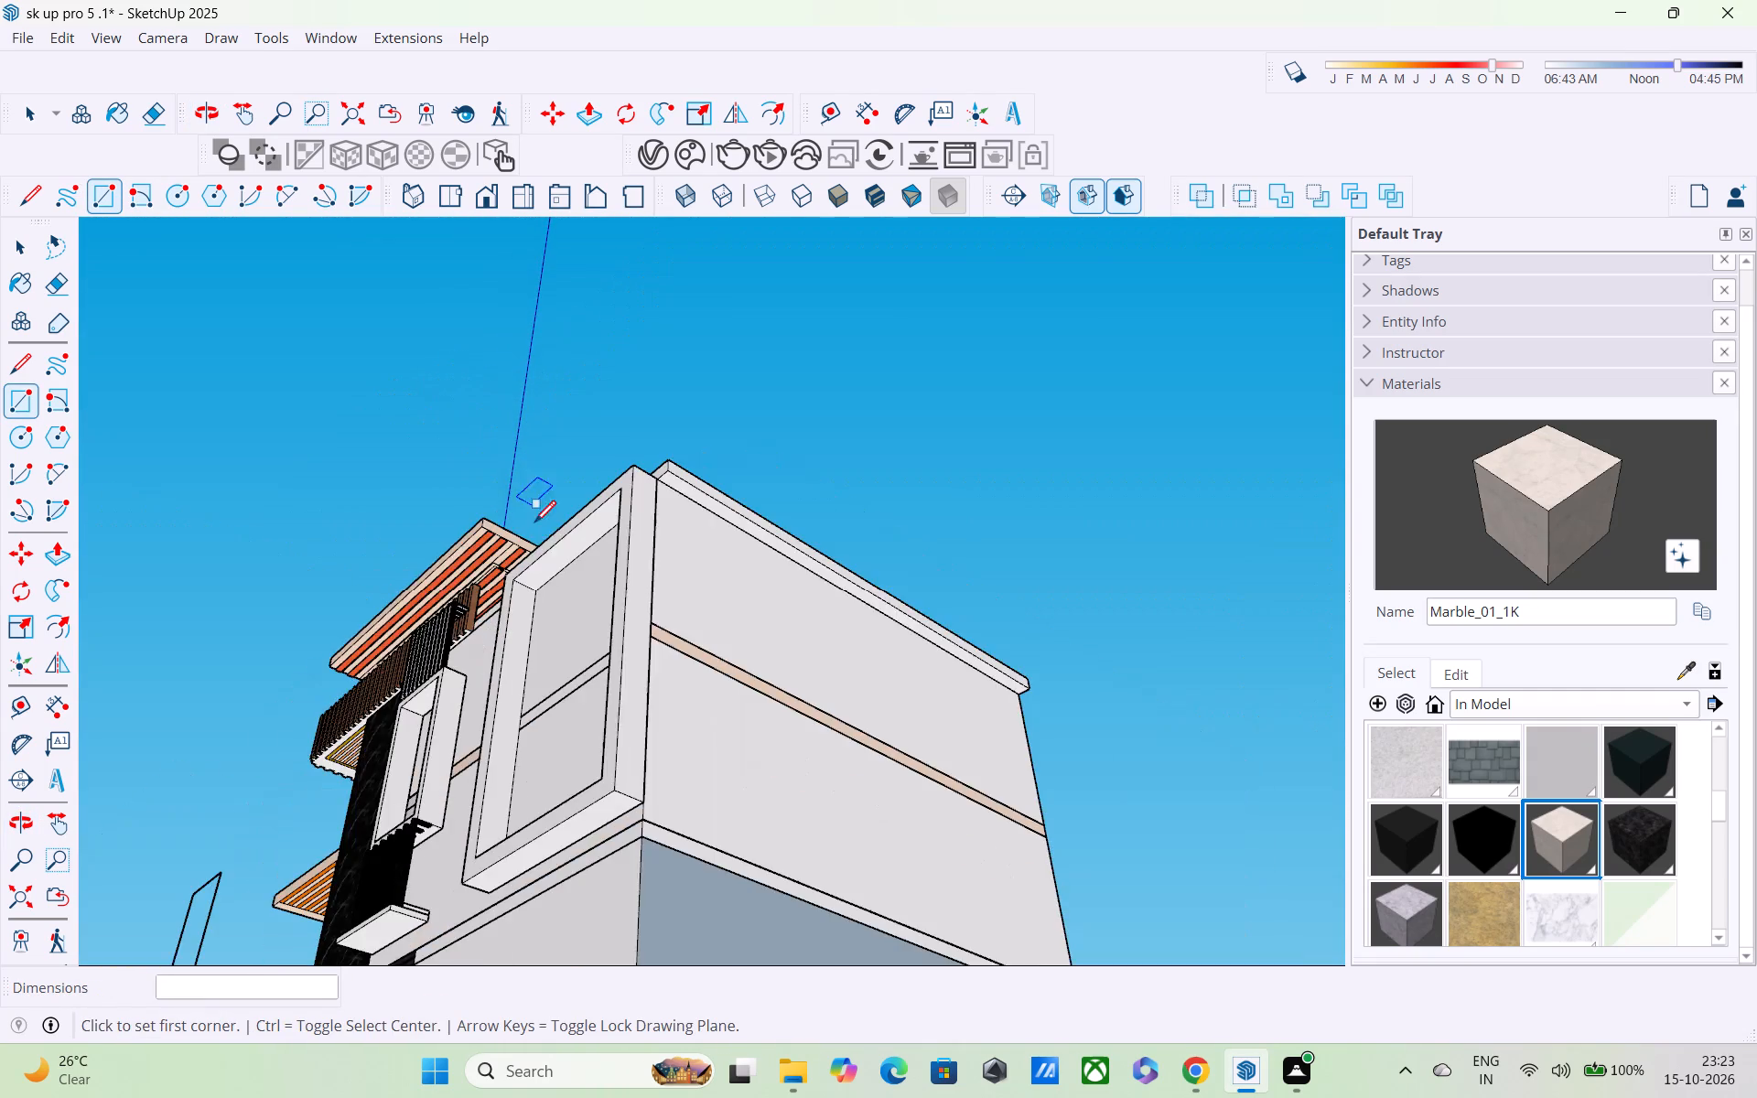
scroll(542, 569, "up", 3)
left_click(521, 598)
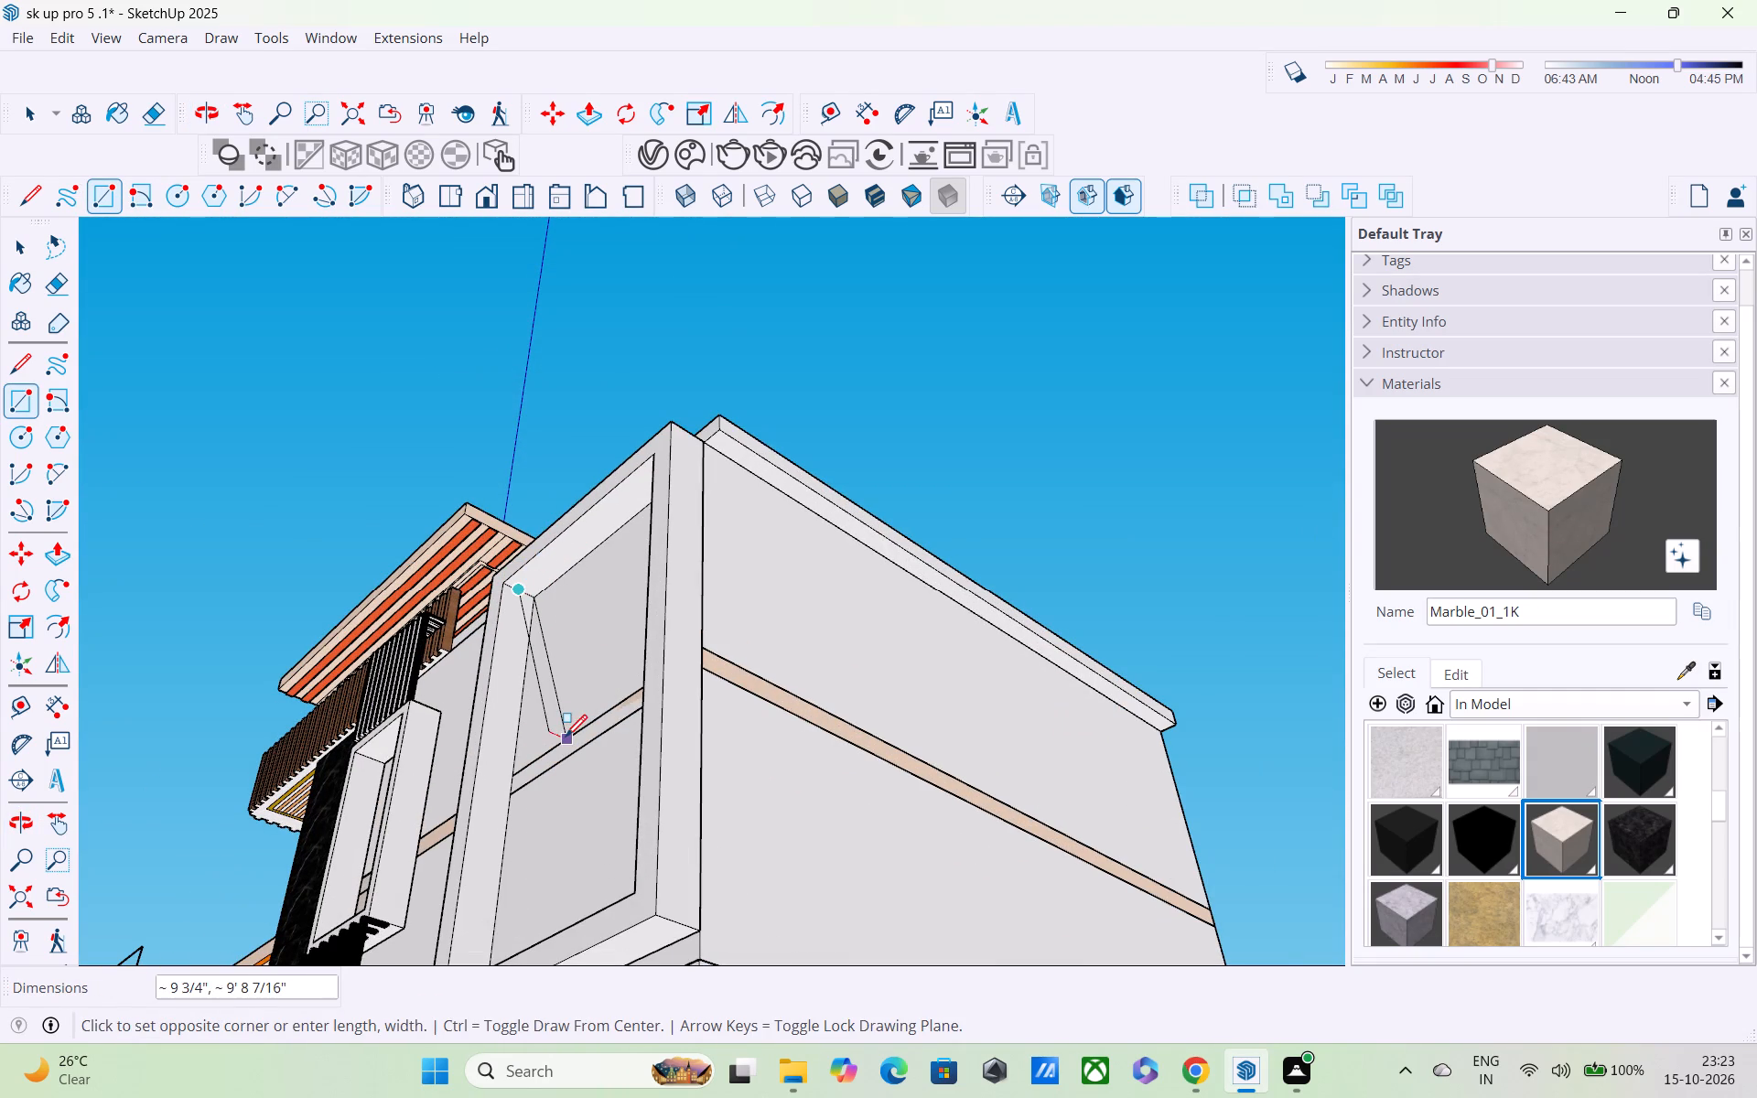
middle_click_drag(566, 738, 891, 826)
middle_click_drag(891, 826, 630, 737, "shift")
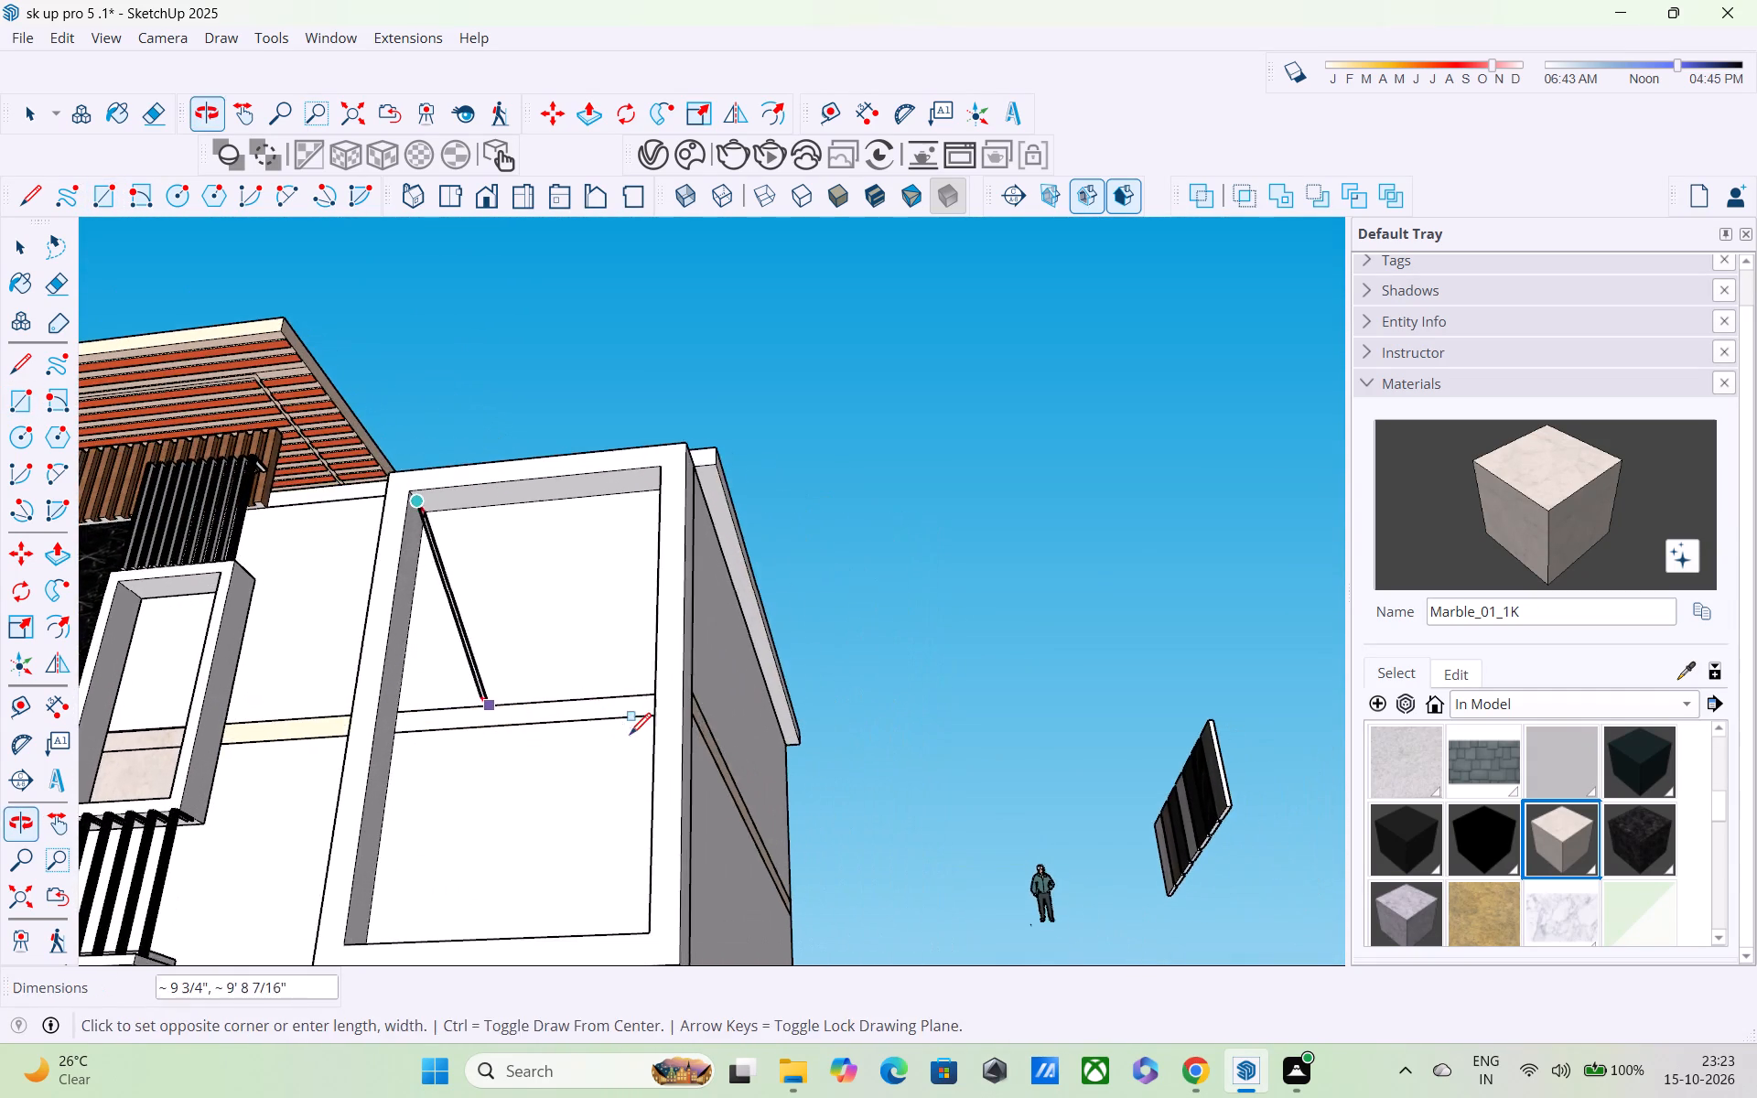
scroll(632, 742, "down", 1)
middle_click_drag(674, 778, 1227, 842)
scroll(839, 937, "up", 4)
middle_click_drag(839, 935, 844, 953)
scroll(844, 953, "up", 7)
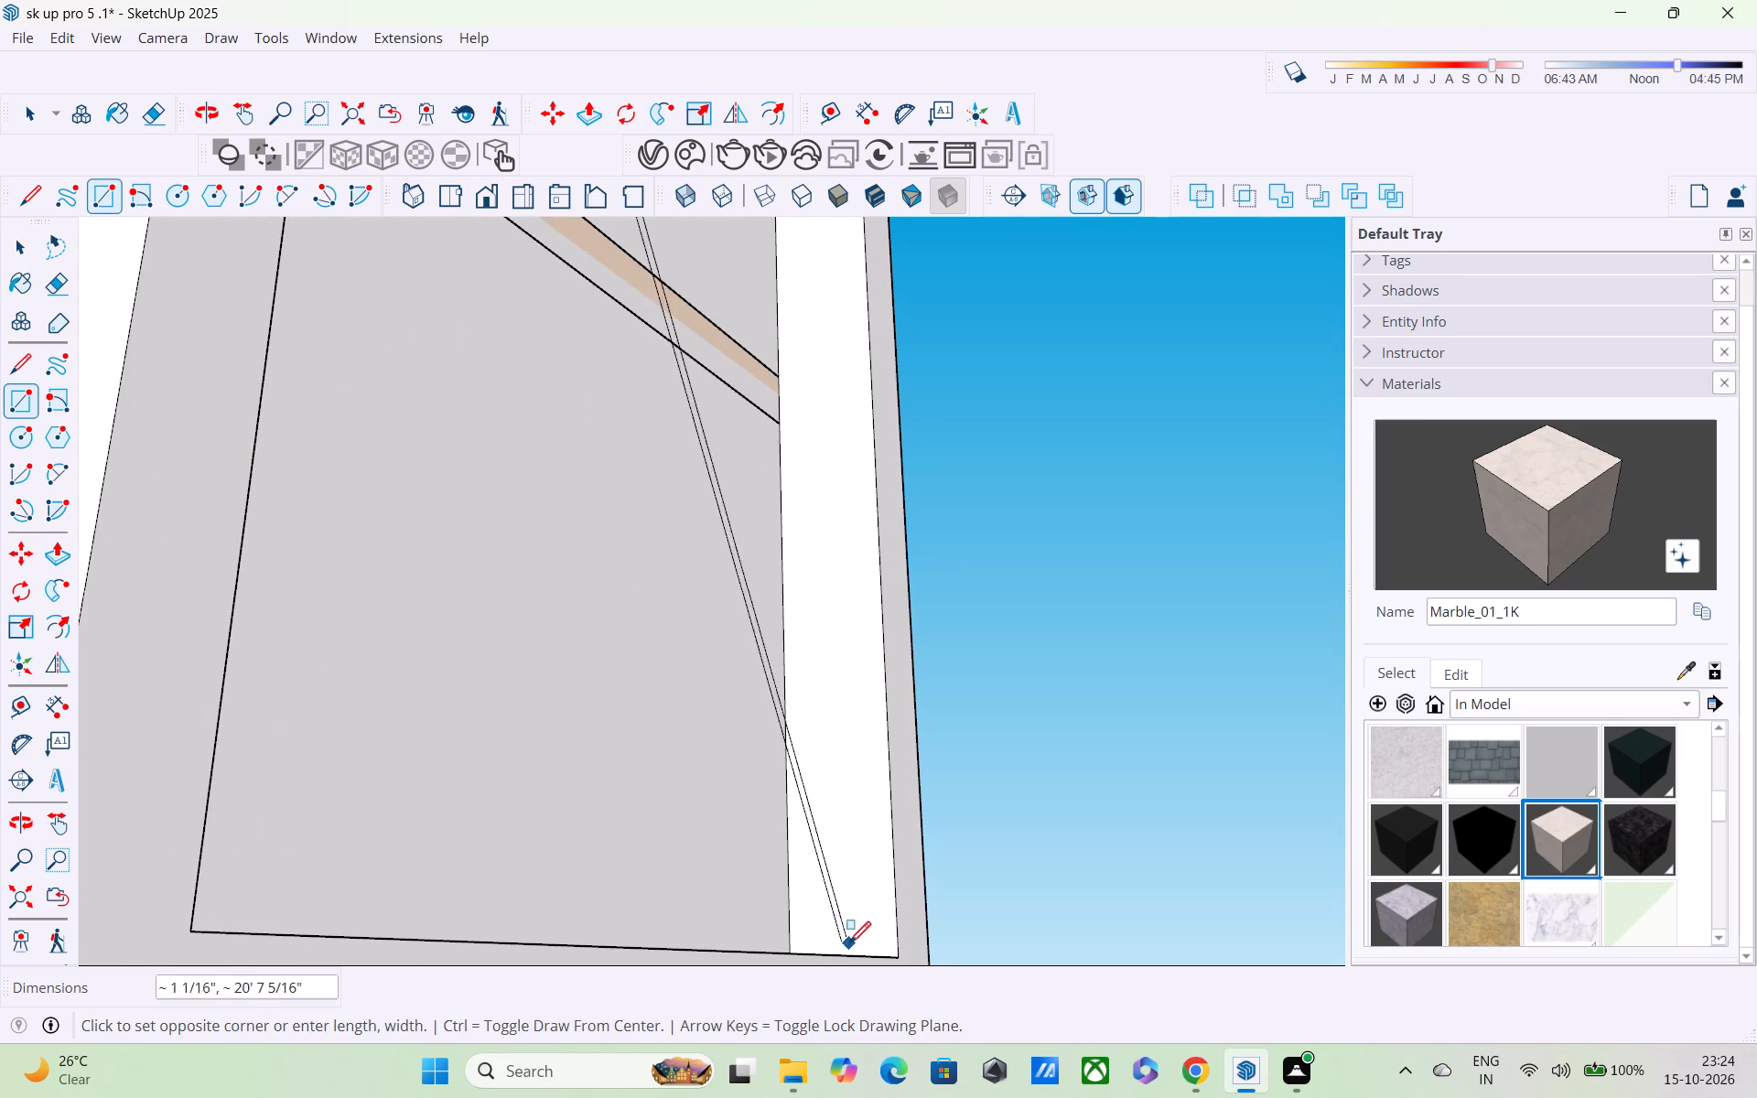
scroll(856, 947, "up", 1)
middle_click_drag(857, 948, 861, 999)
scroll(855, 968, "up", 5)
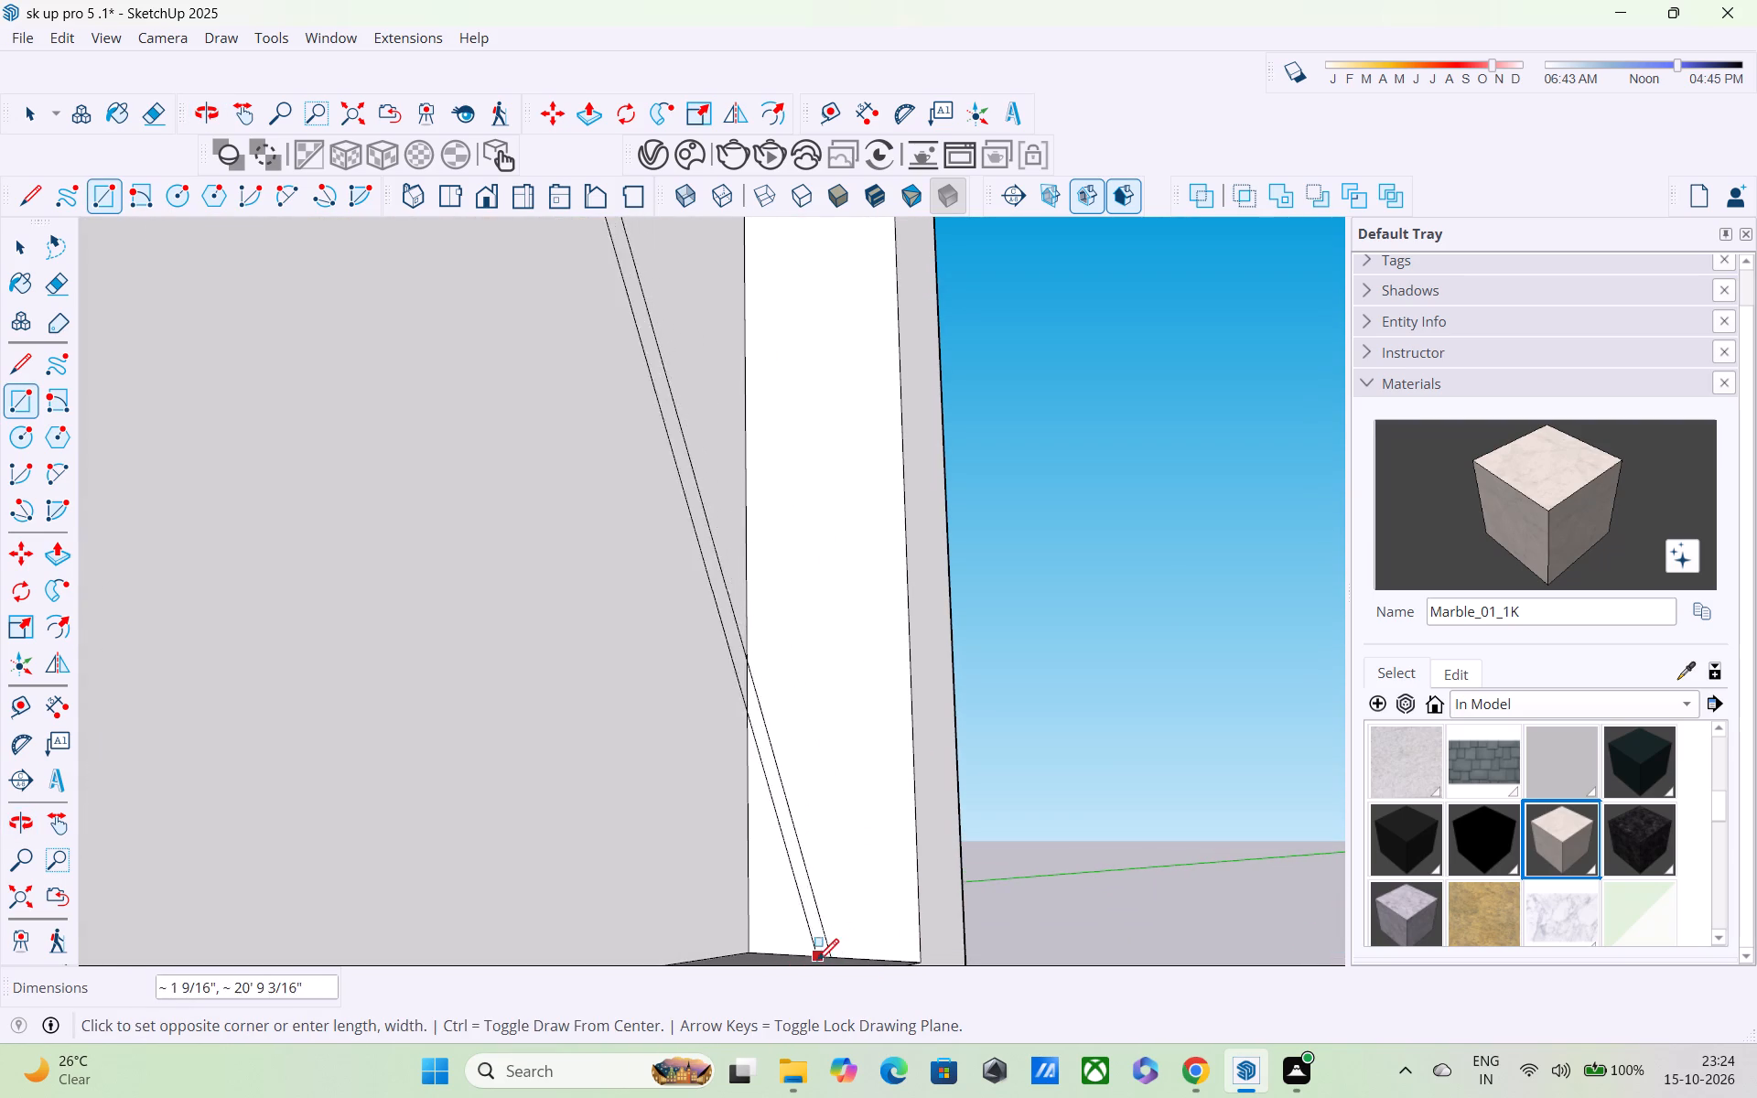
left_click(840, 955)
Draw two window rectangles on the rear frame's panel, the upper about 5' by 3' 10" and the lower about 5' 9" by 3' 11".
scroll(821, 907, "down", 1)
middle_click_drag(820, 904, 739, 943)
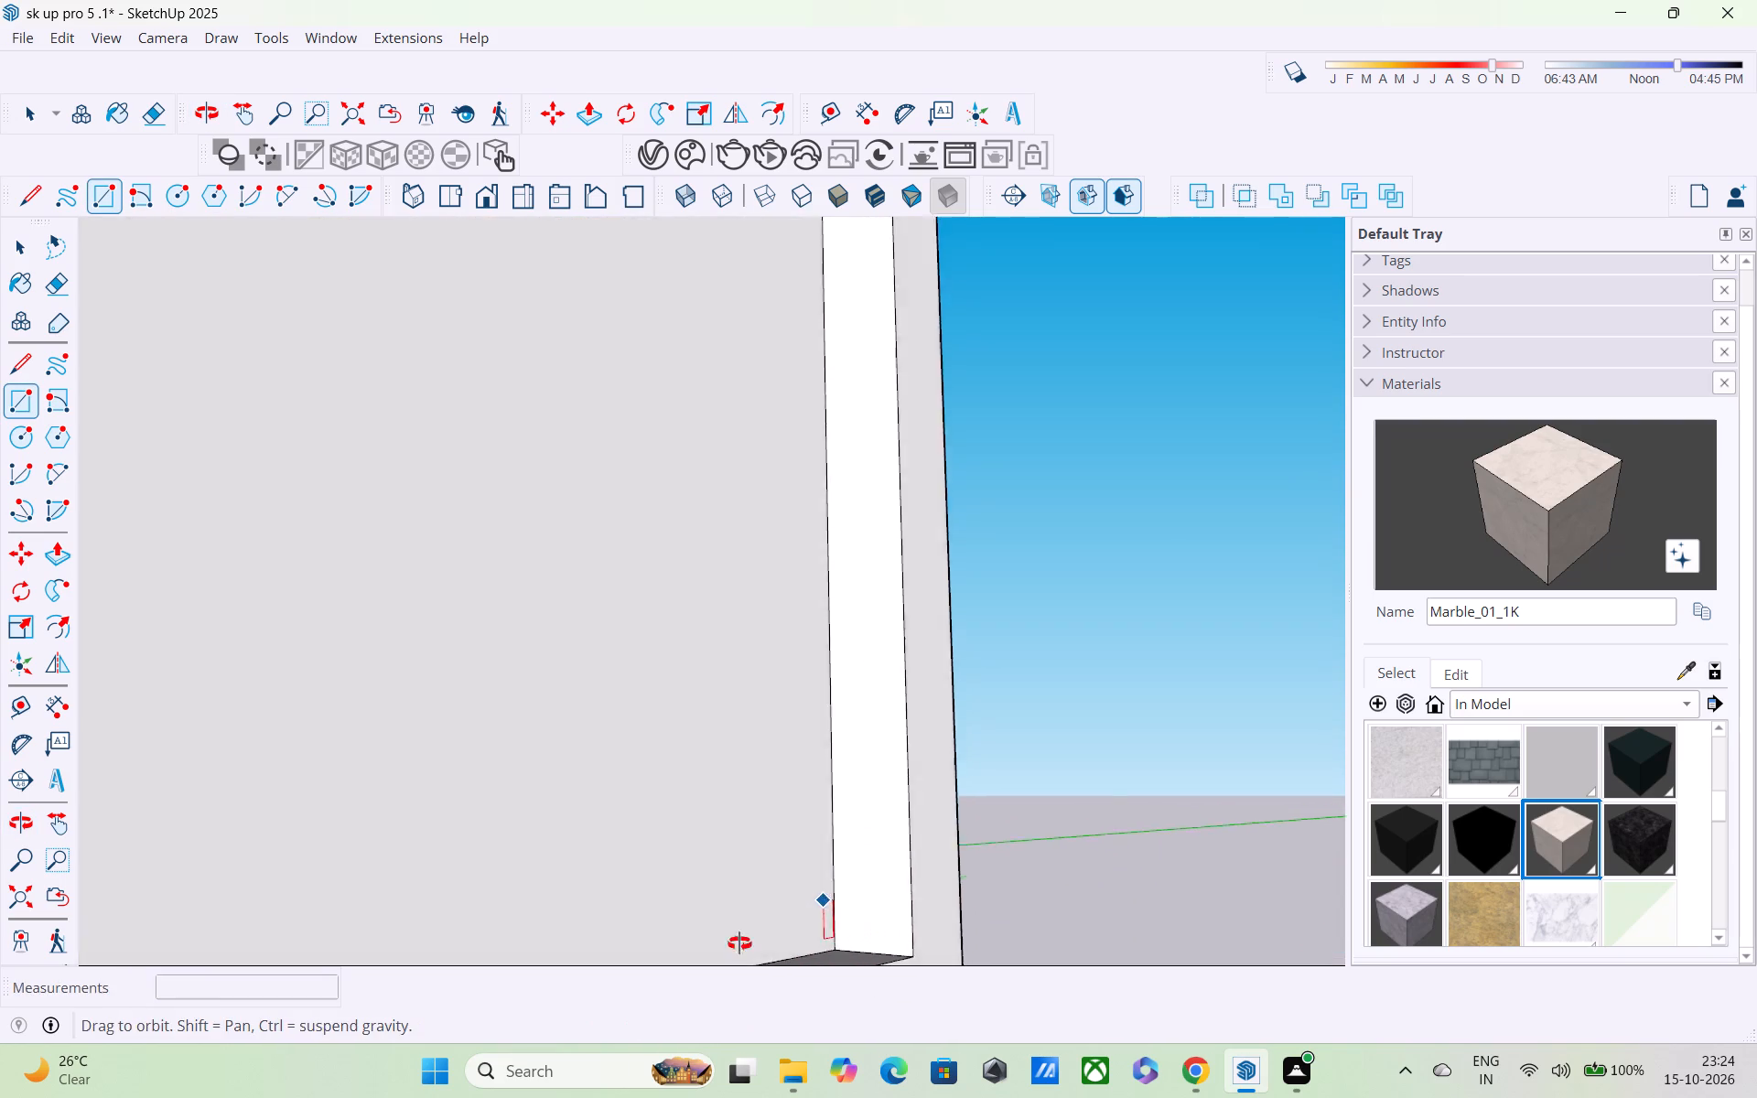
middle_click_drag(739, 943, 539, 959)
scroll(535, 953, "up", 1)
scroll(536, 902, "down", 15)
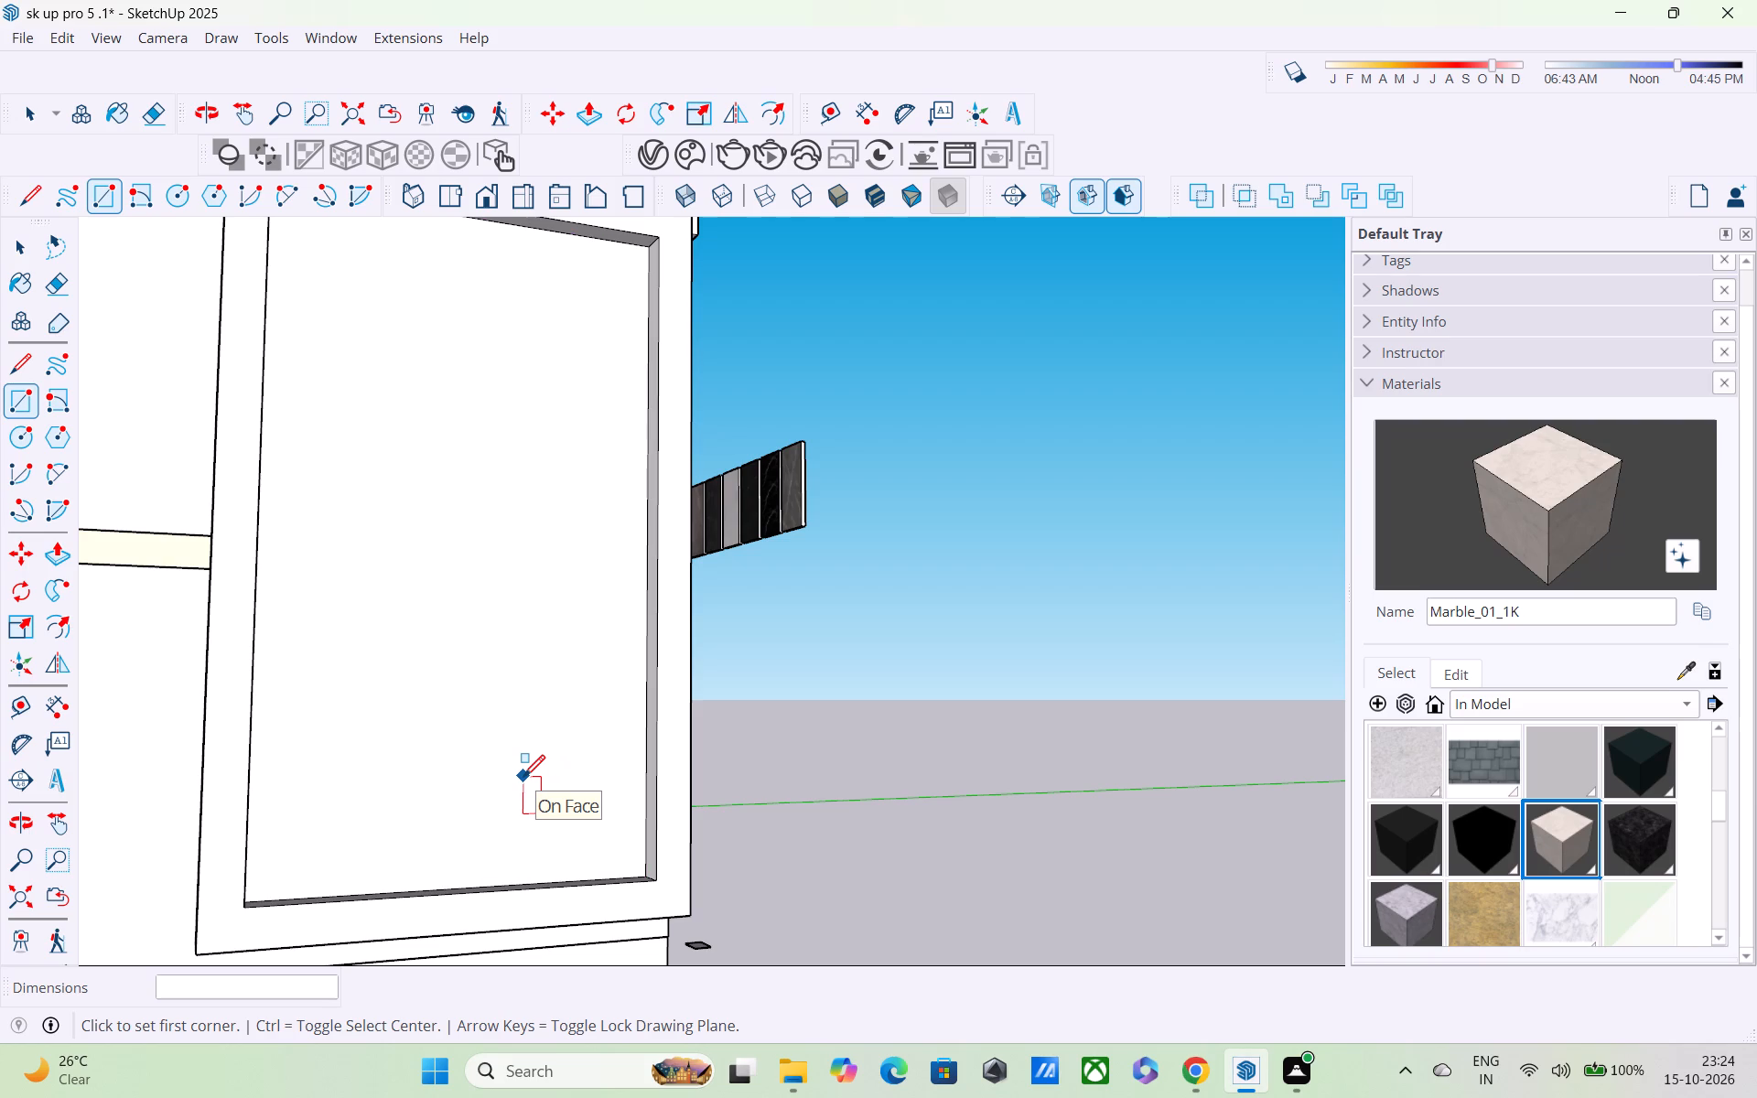
key("space")
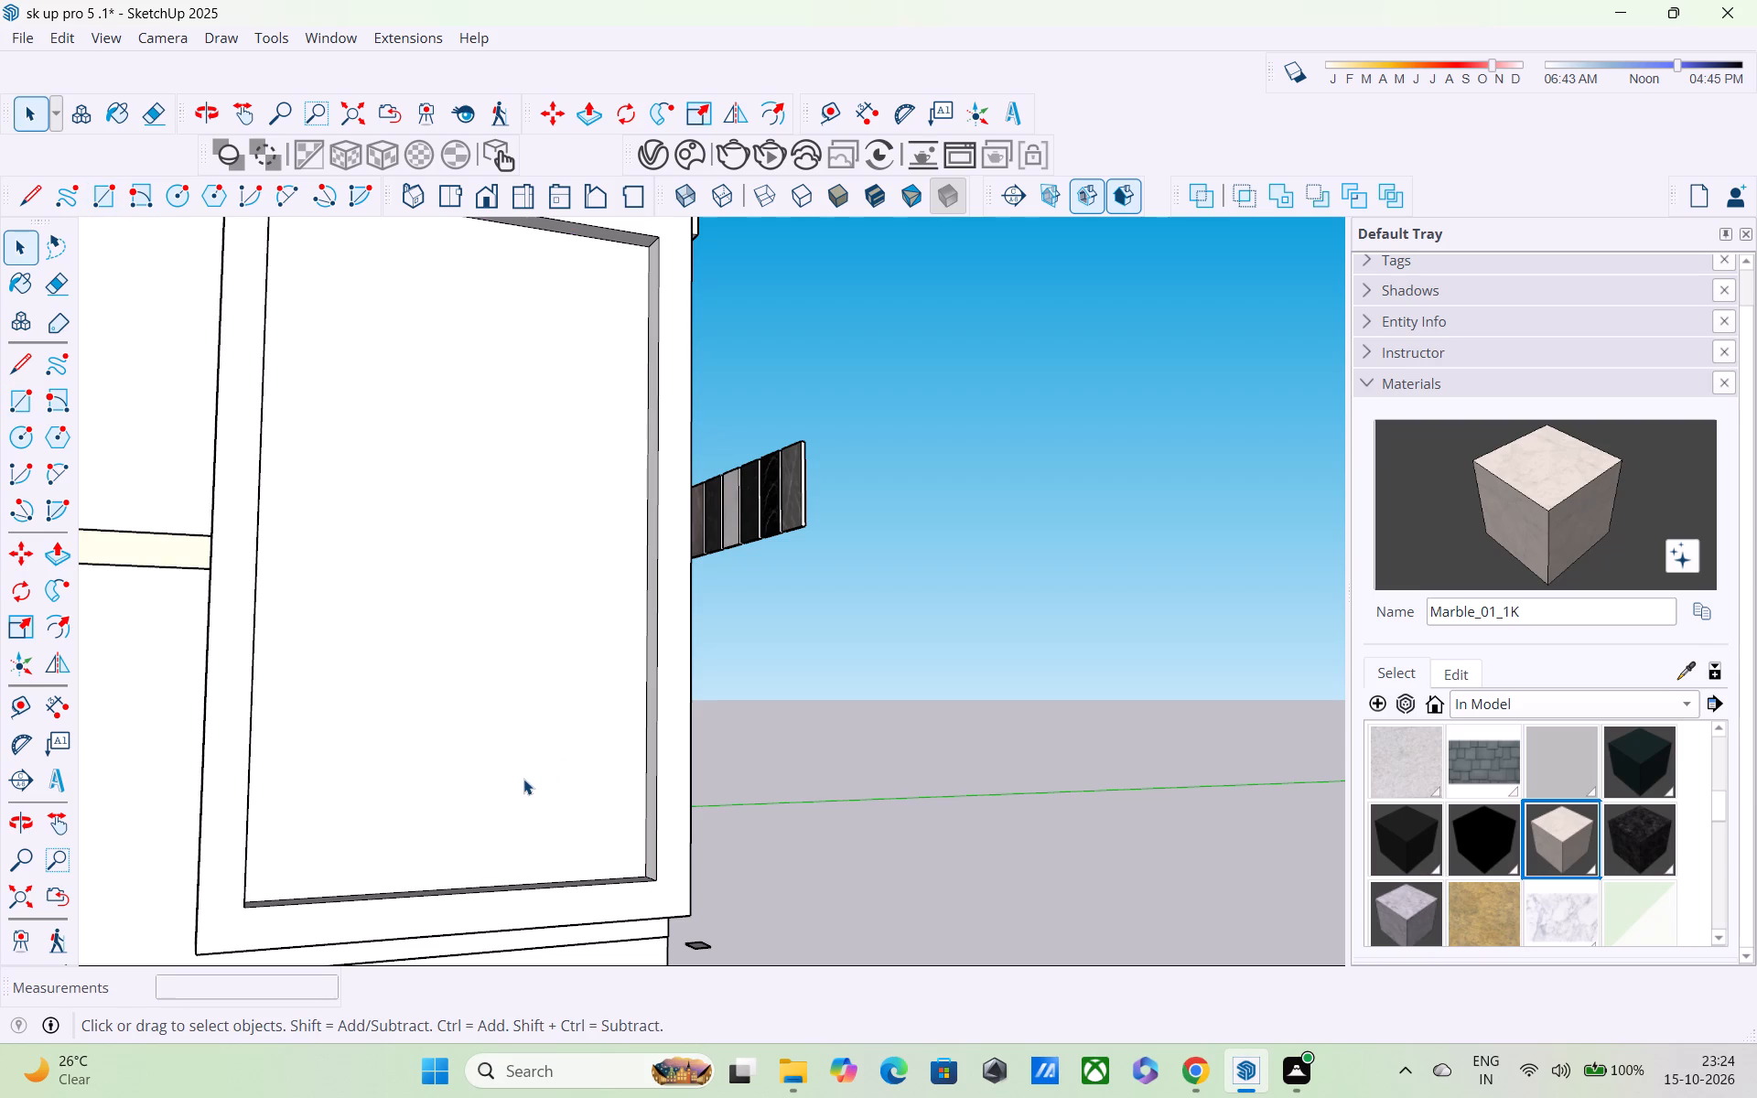
key("j")
key("h")
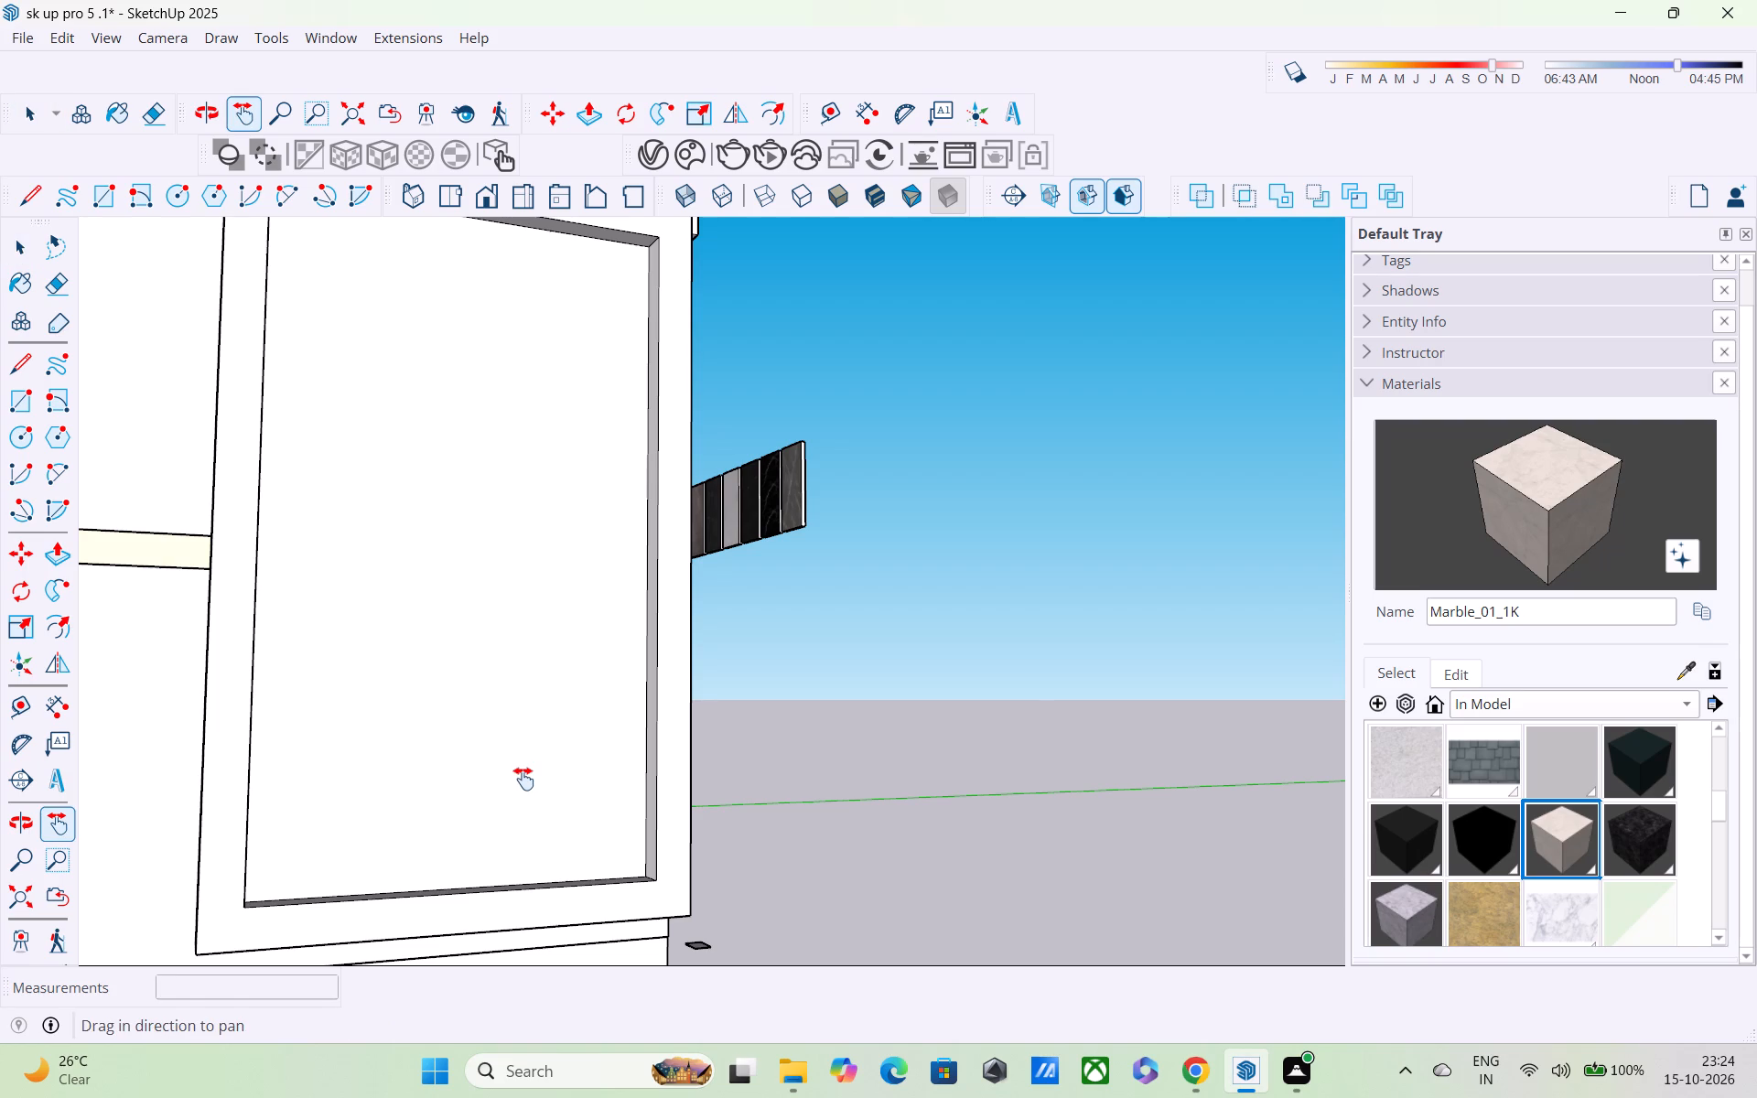
middle_click_drag(518, 731, 462, 811)
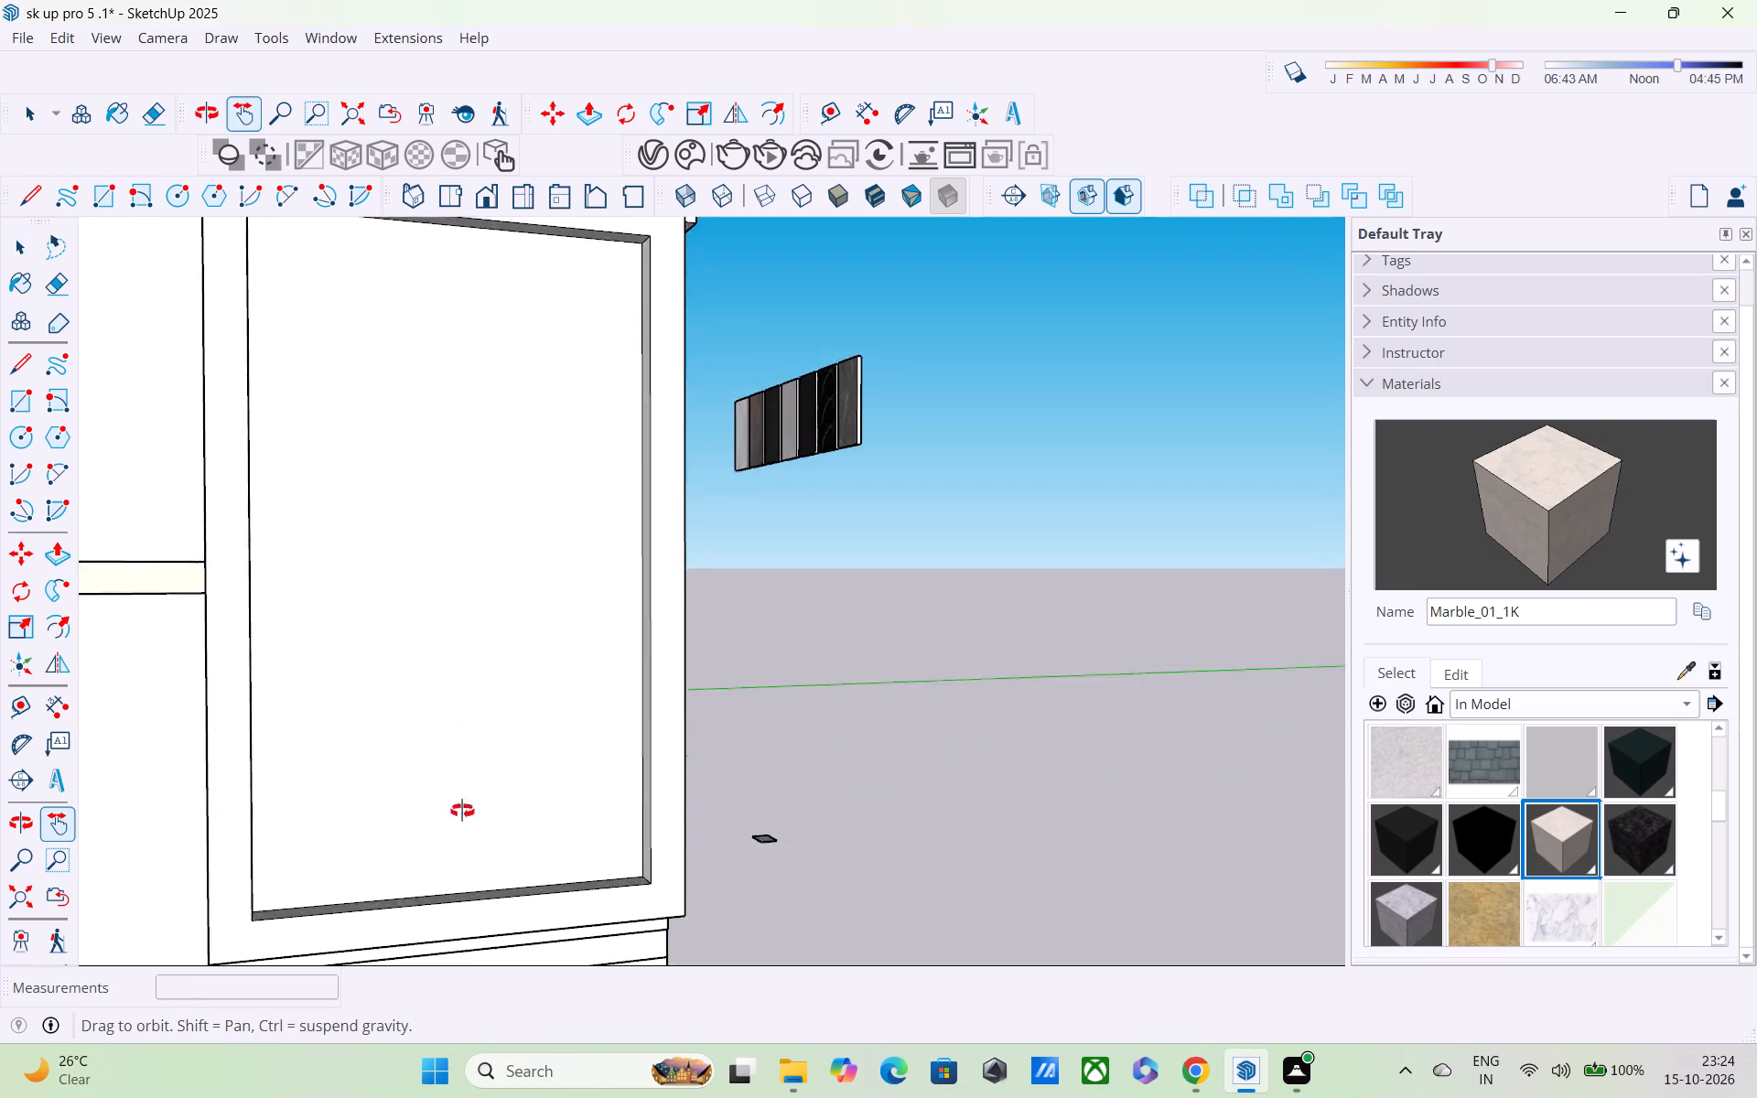
middle_click_drag(462, 811, 401, 829)
scroll(374, 789, "down", 7)
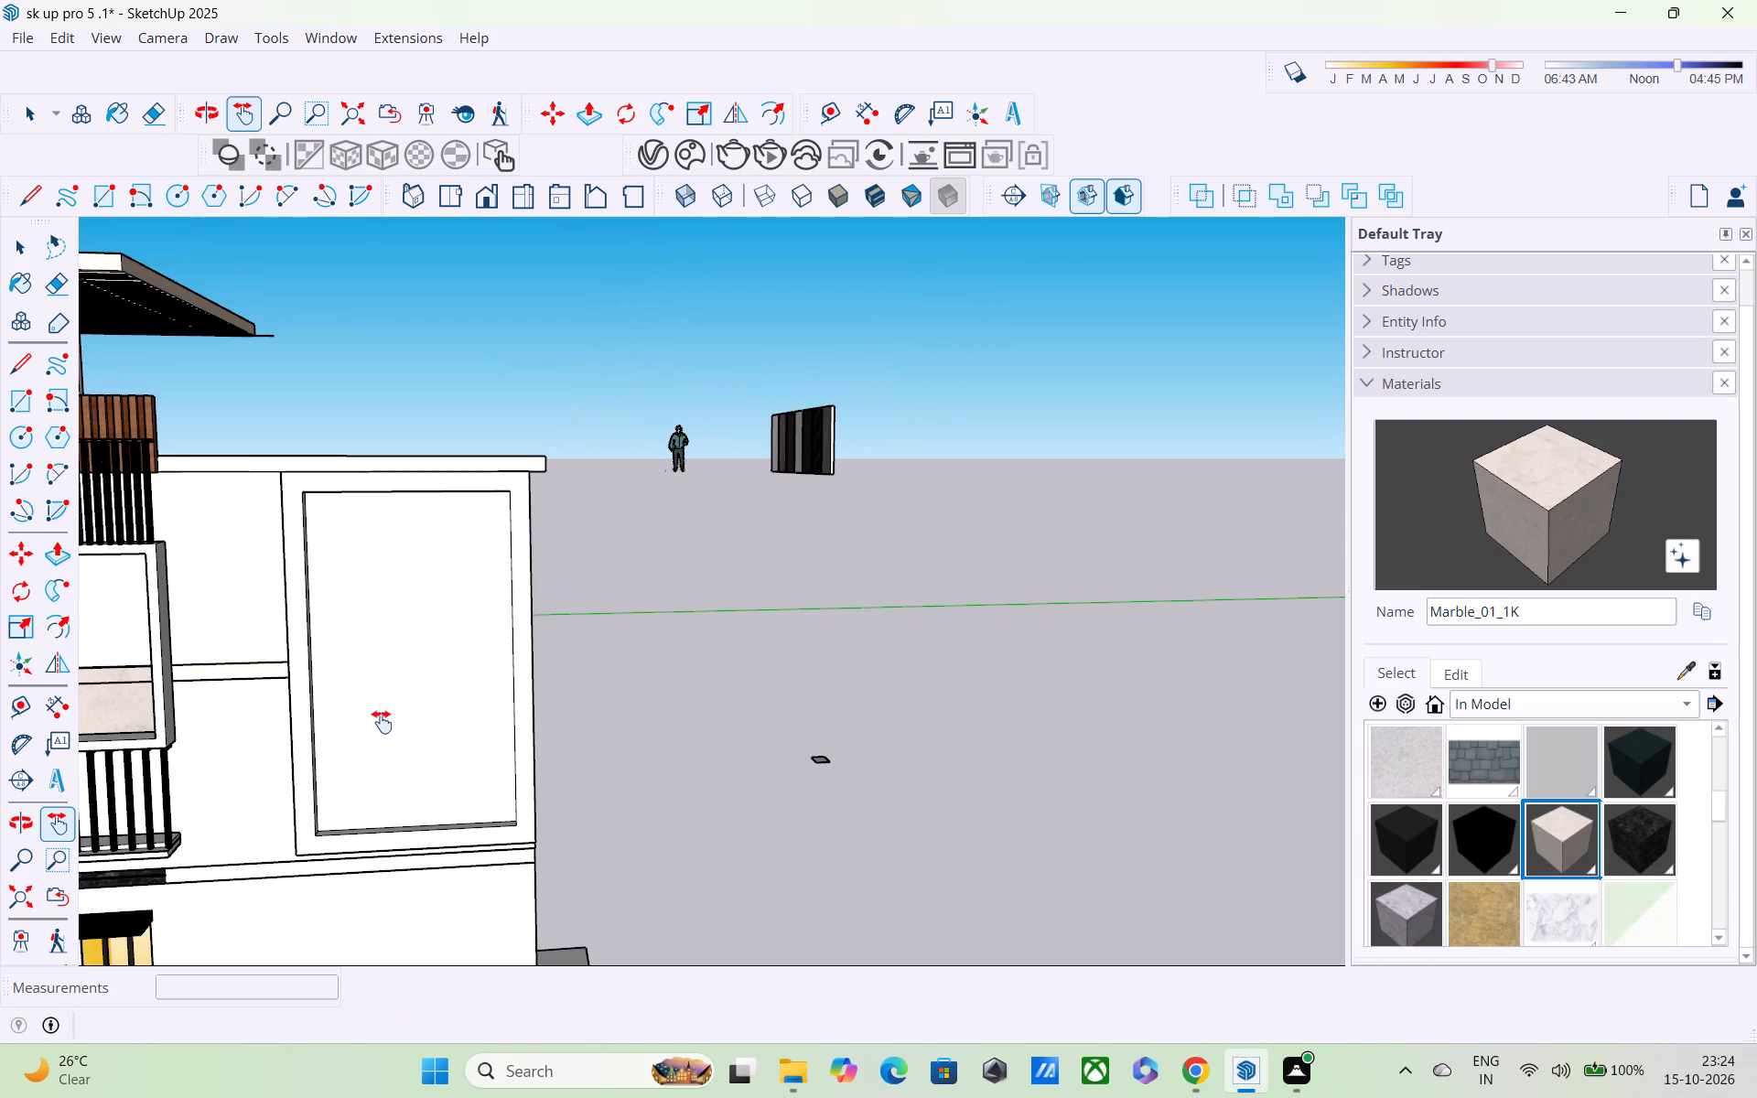
scroll(372, 735, "down", 1)
middle_click_drag(372, 739, 243, 743)
scroll(221, 734, "up", 1)
scroll(232, 724, "down", 1)
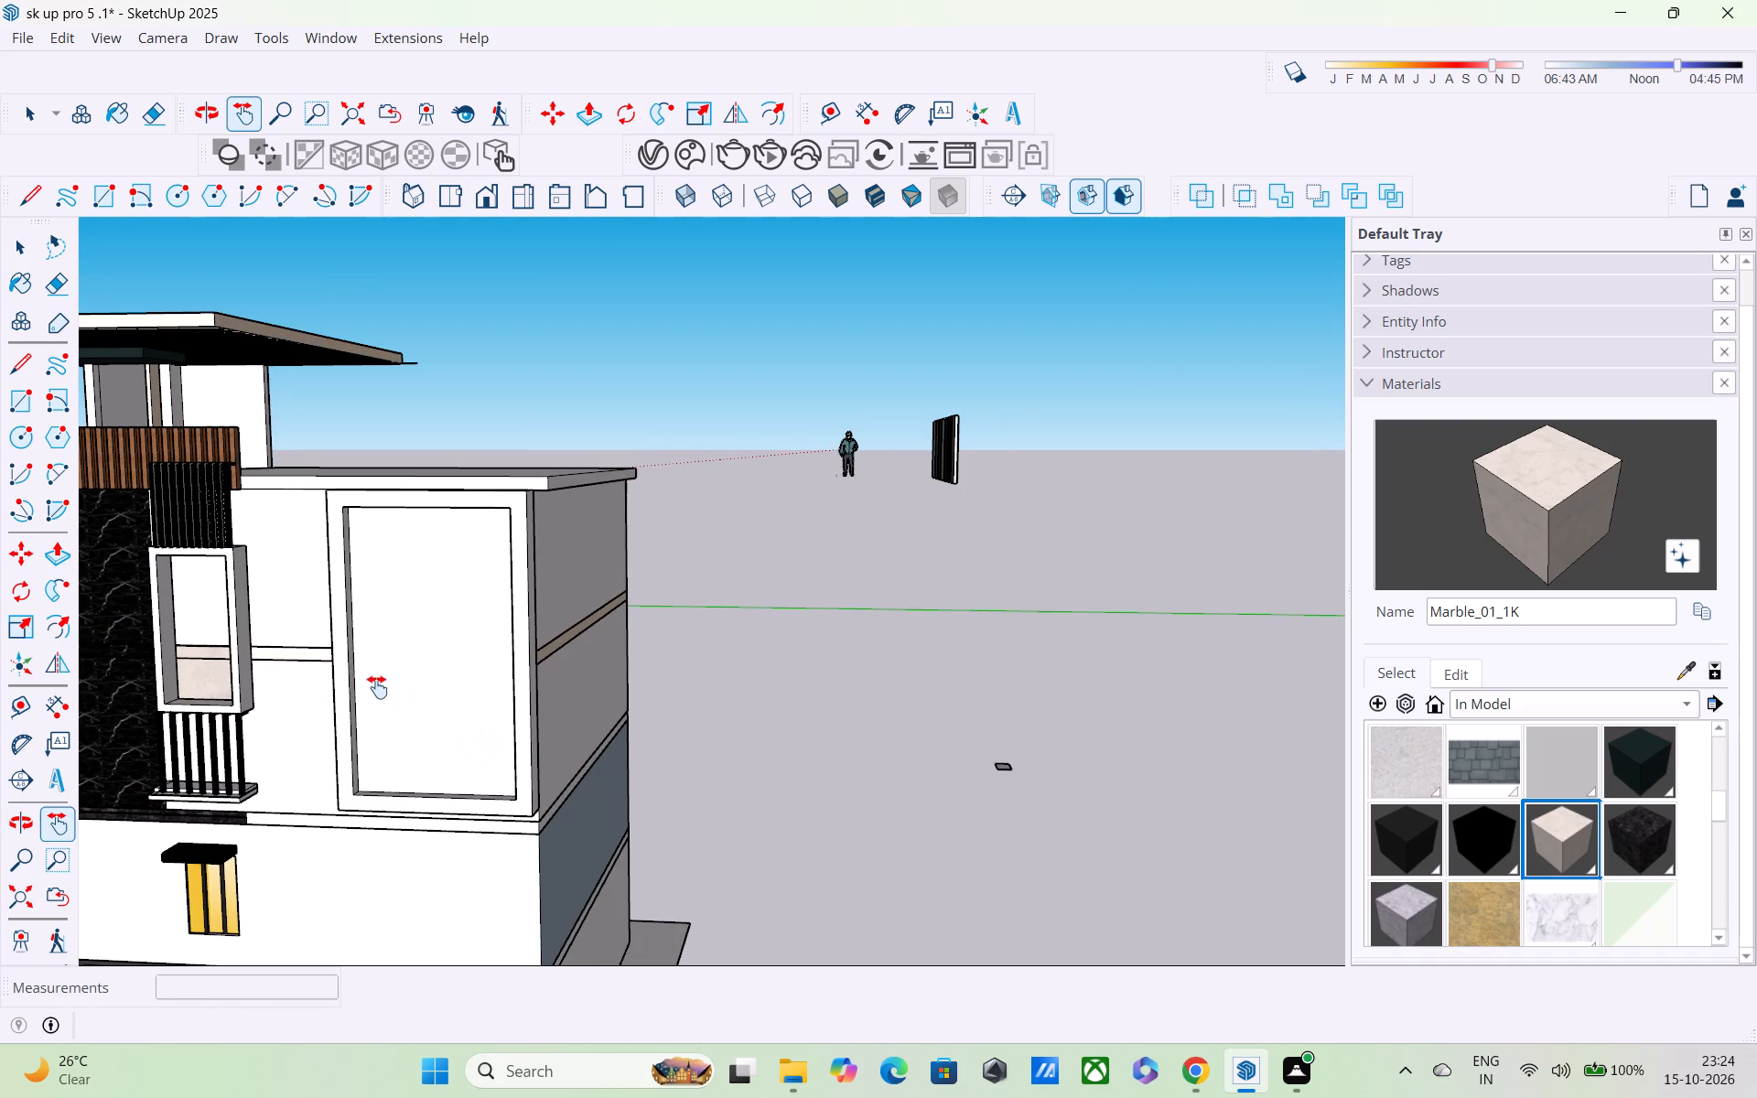
key("r")
scroll(429, 576, "up", 1)
left_click(394, 528)
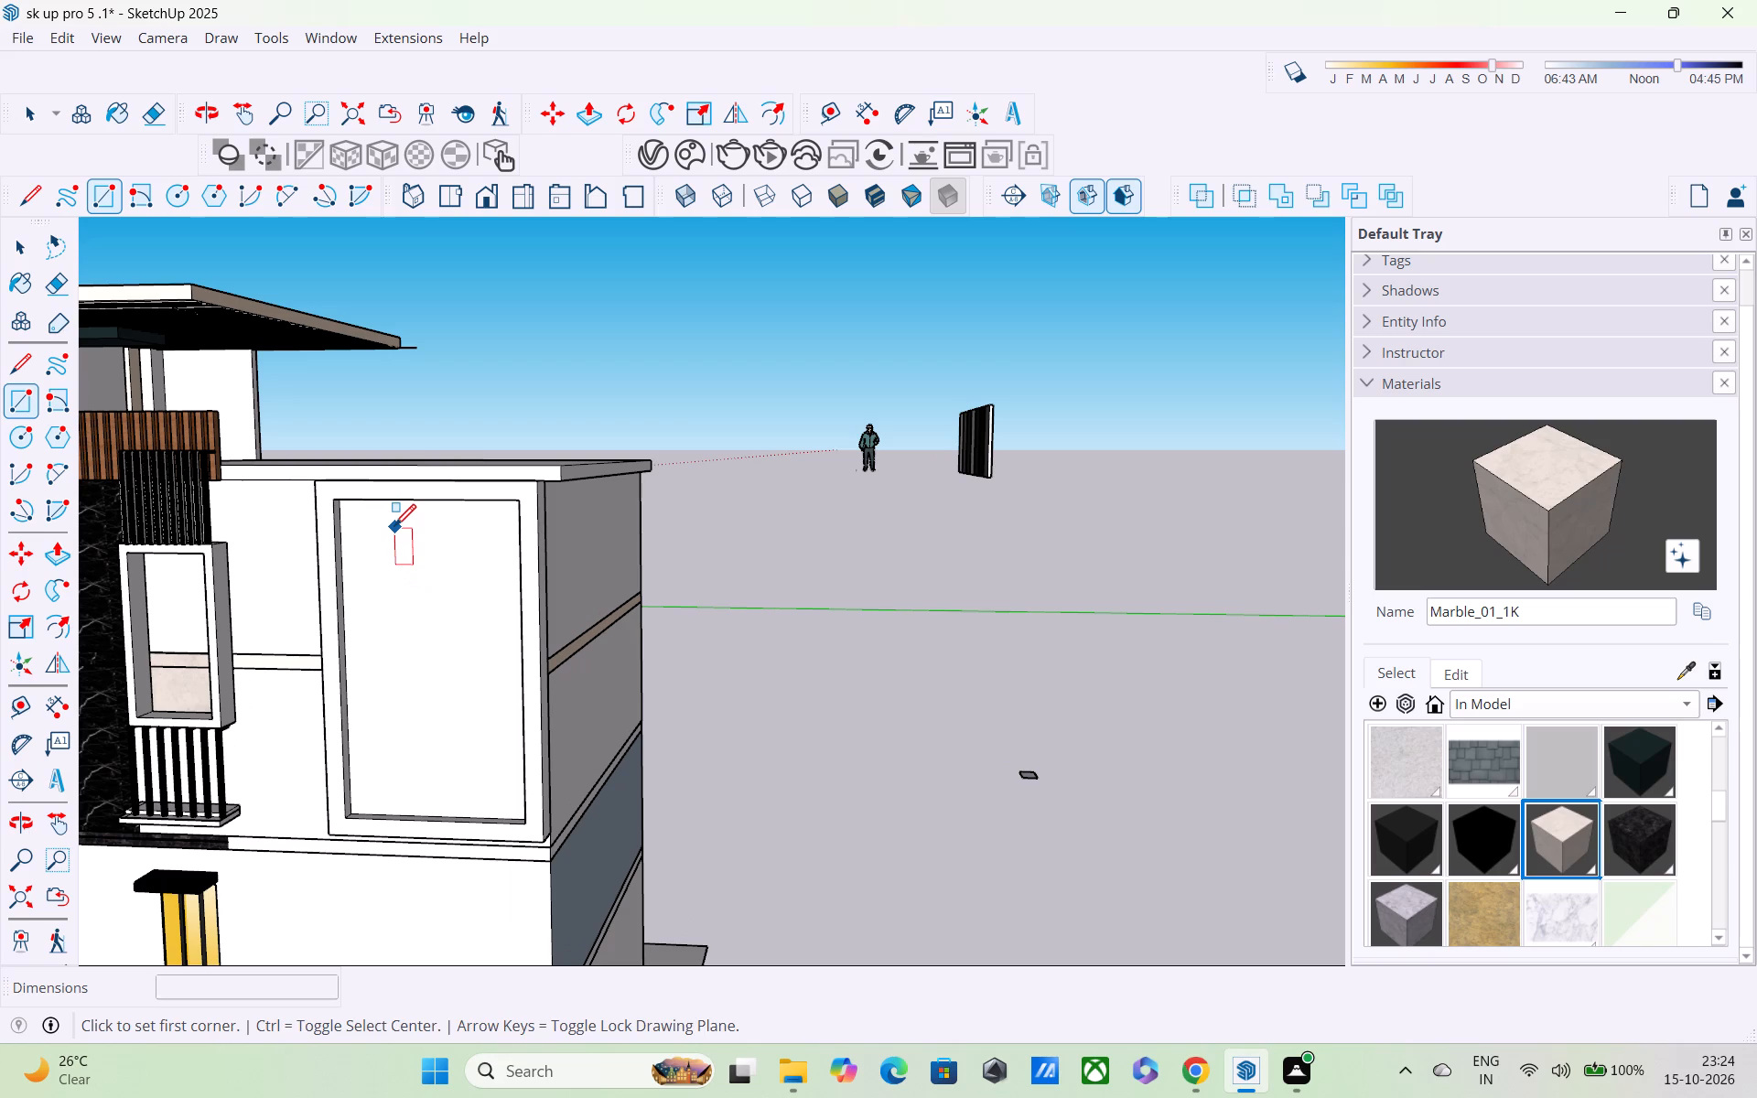
left_click(466, 619)
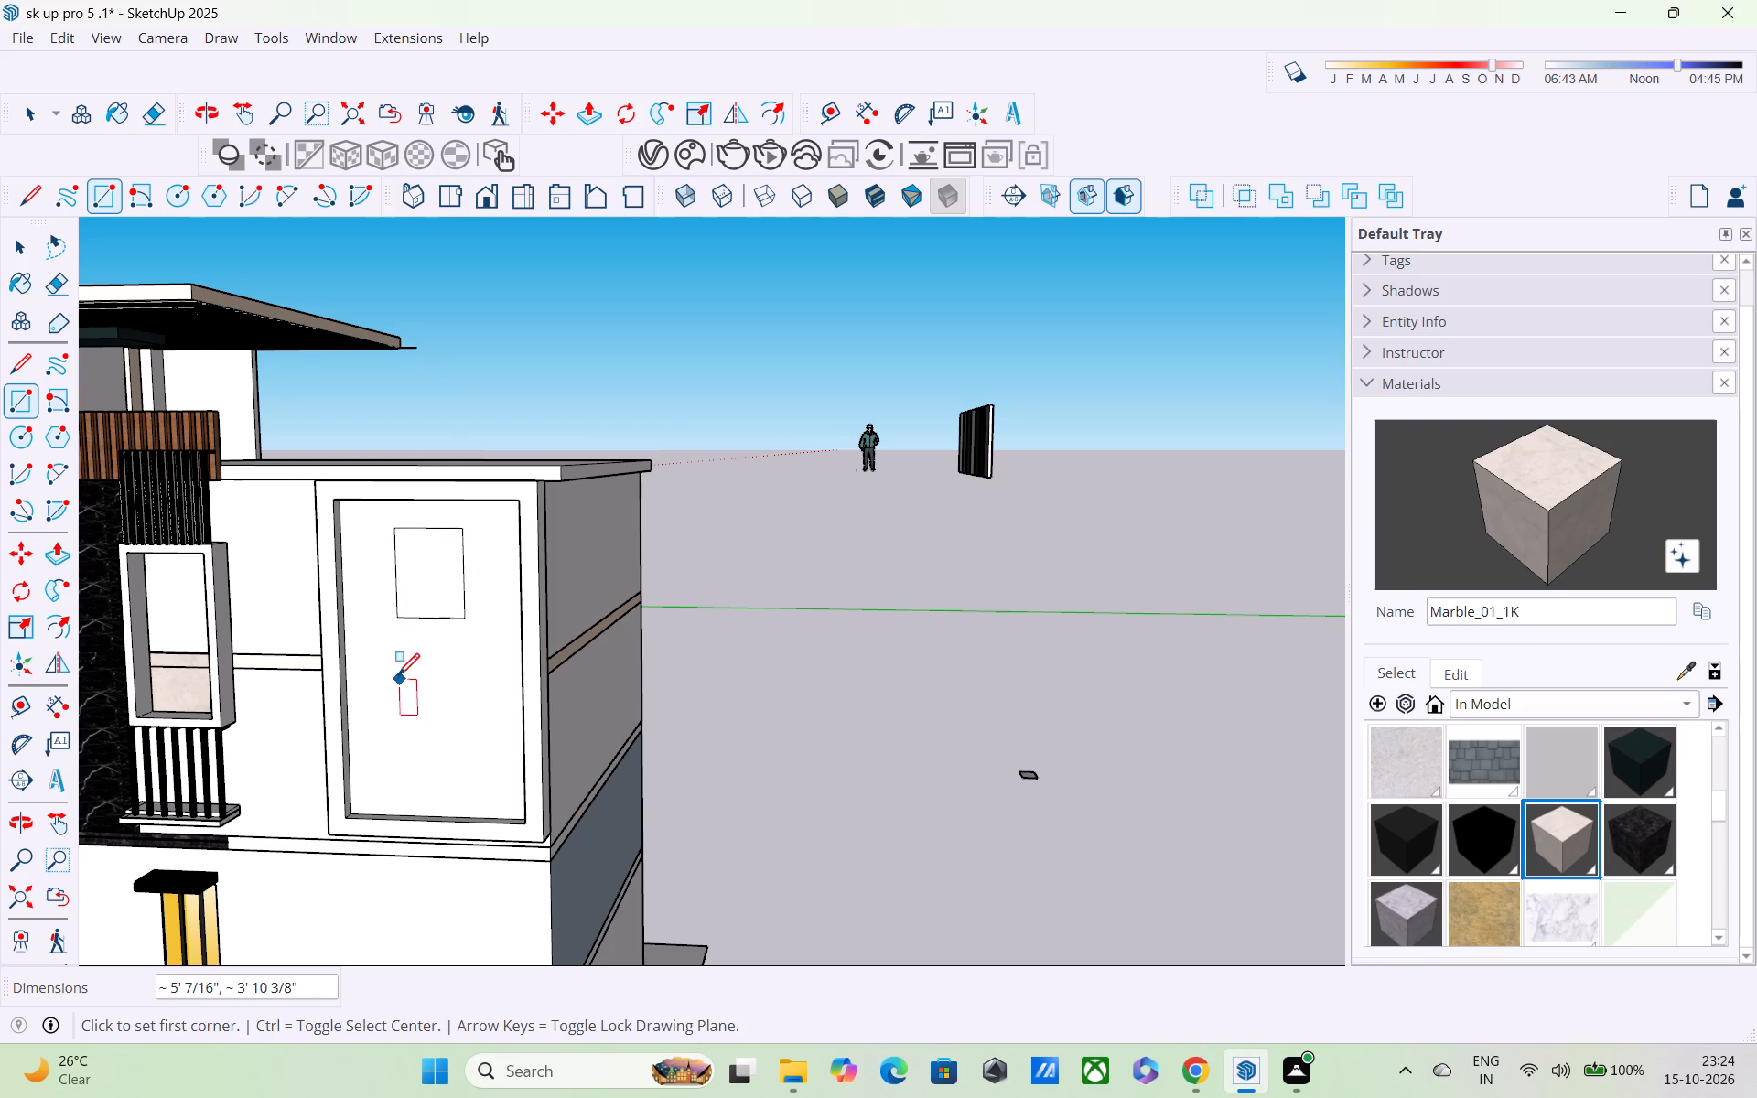
left_click(394, 669)
left_click(466, 770)
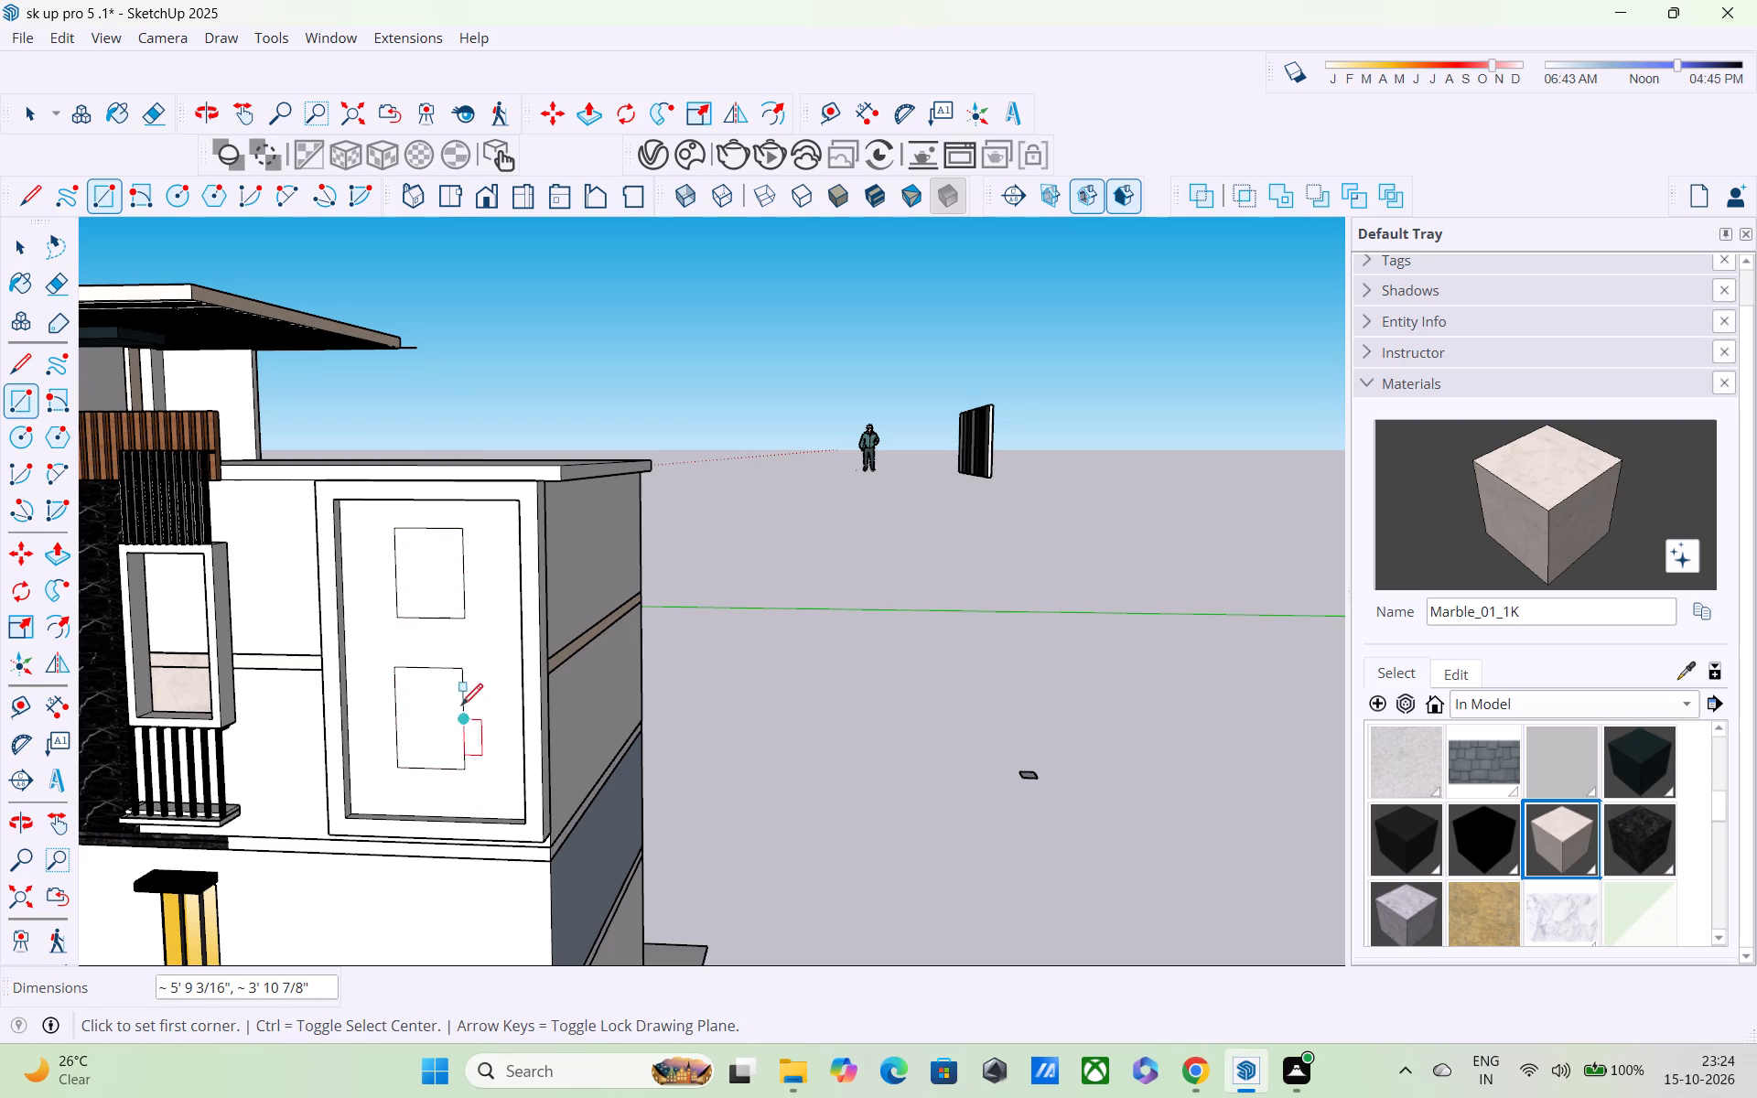
Offset both window outlines inward, about 7 3/8" for the upper window and 7 15/16" for the lower one.
middle_click_drag(460, 706, 604, 694)
scroll(604, 694, "up", 1)
key("space")
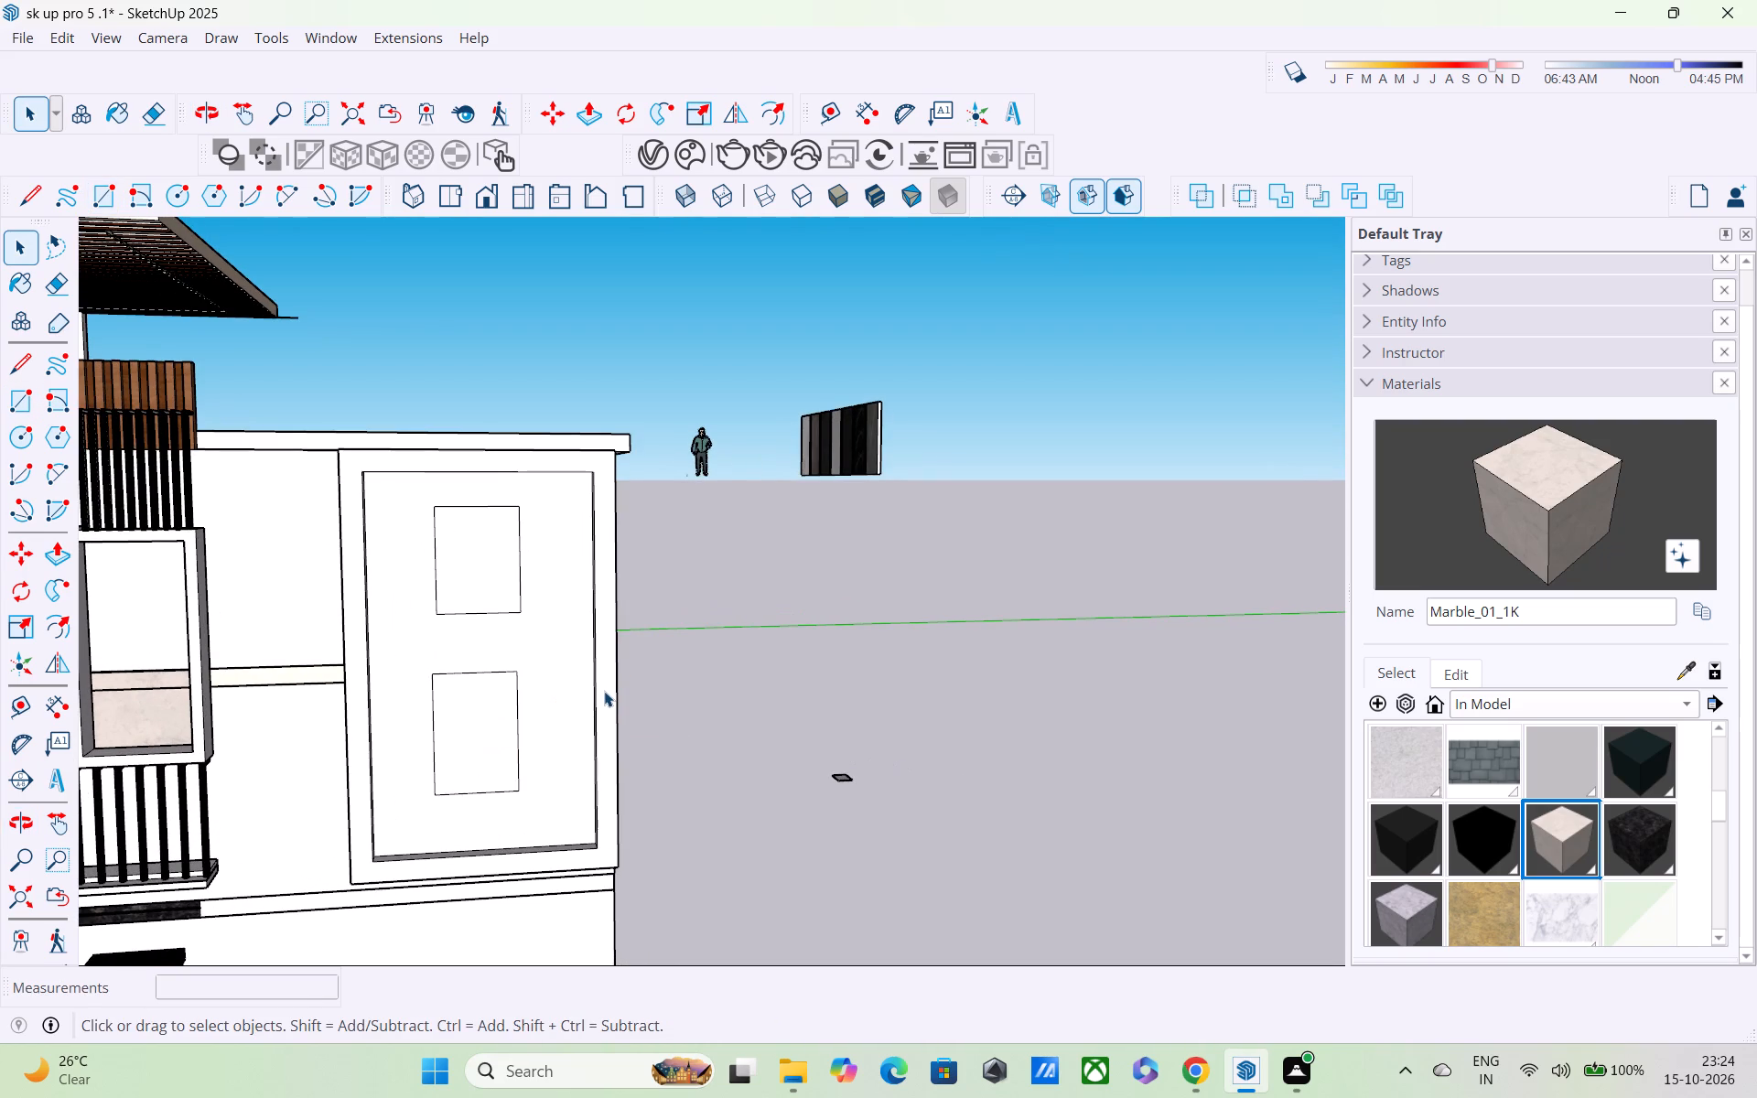
key("f")
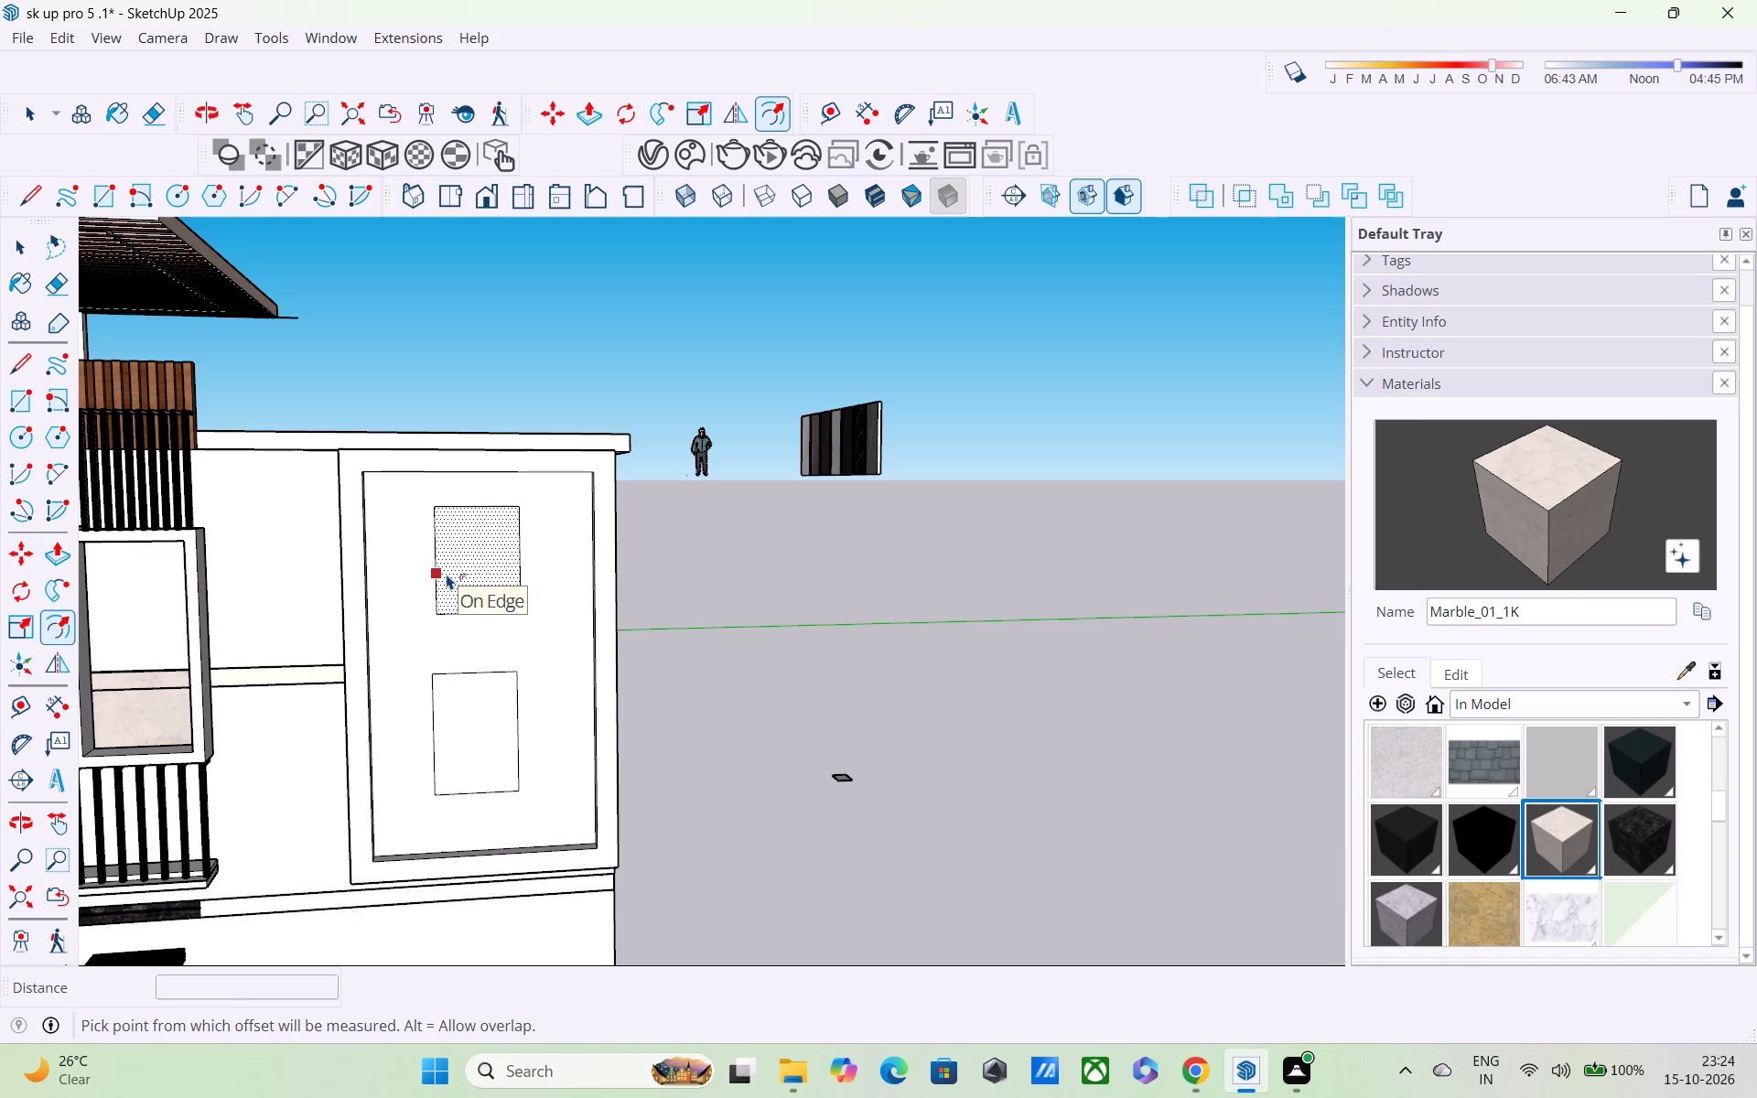
left_click(447, 574)
left_click(449, 575)
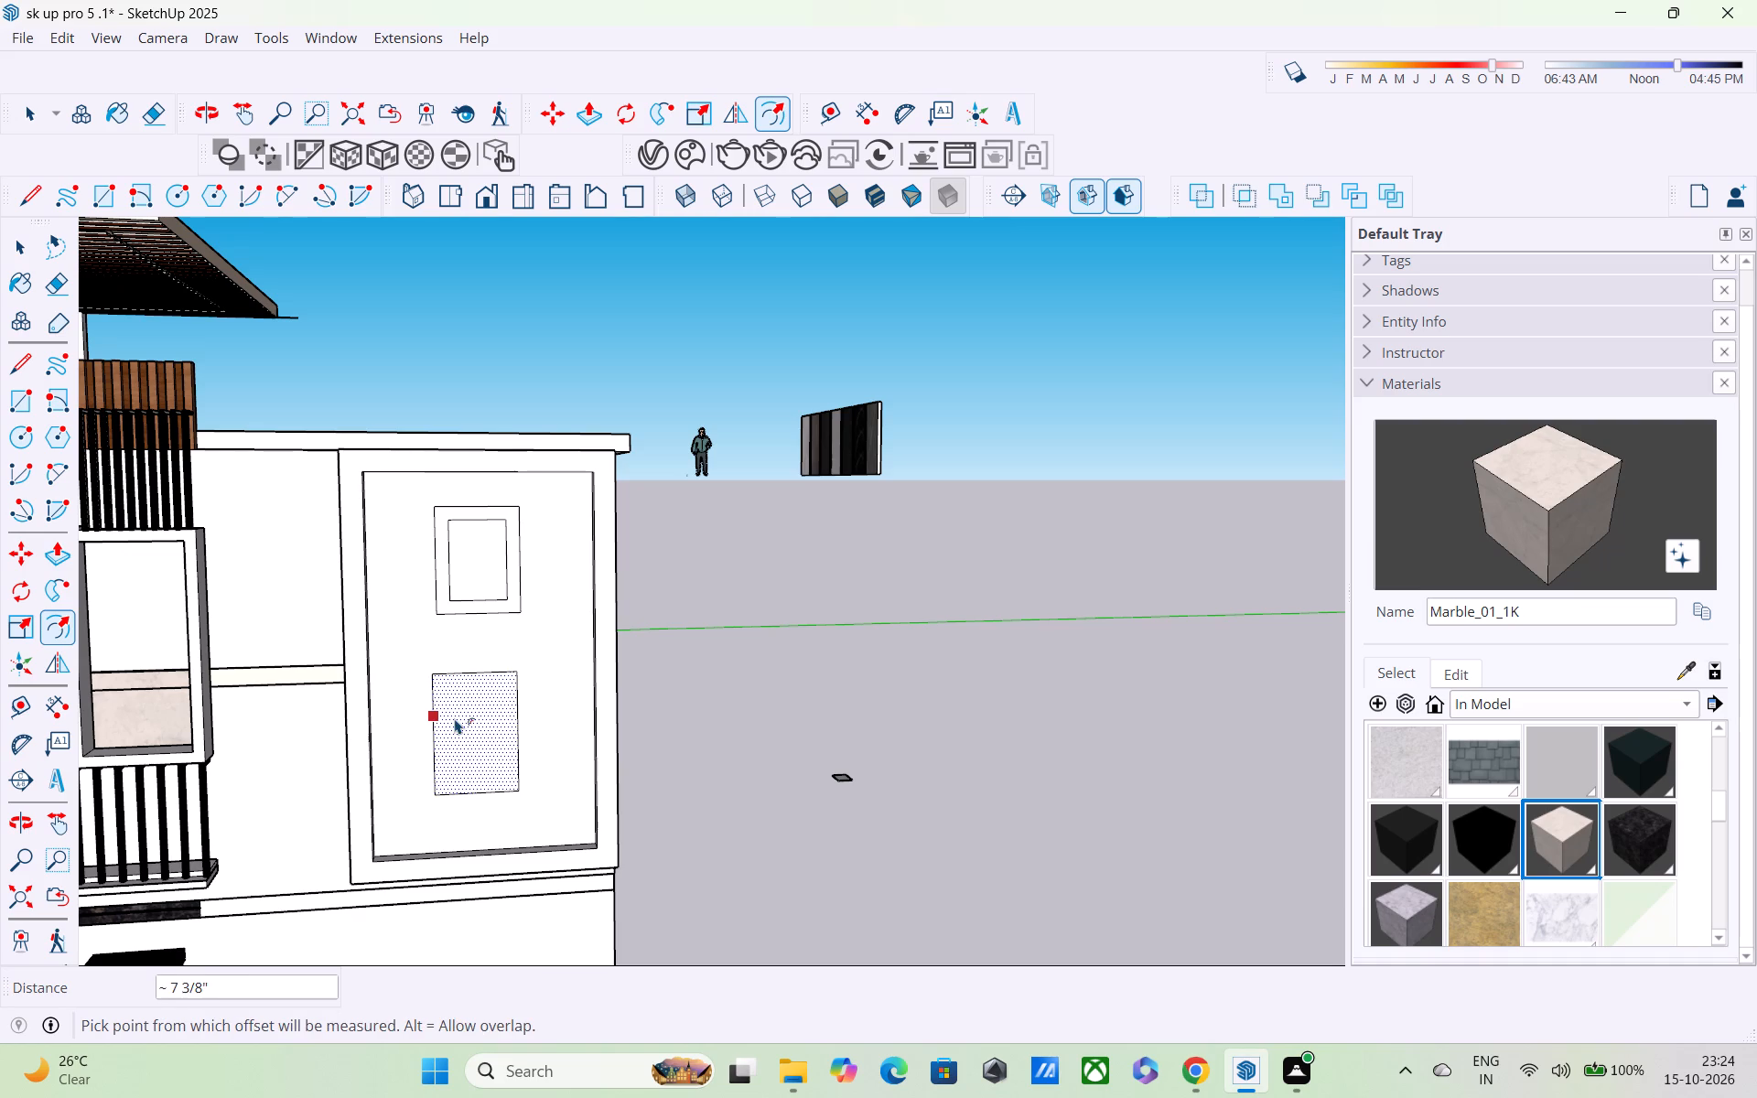
left_click(455, 718)
left_click(448, 710)
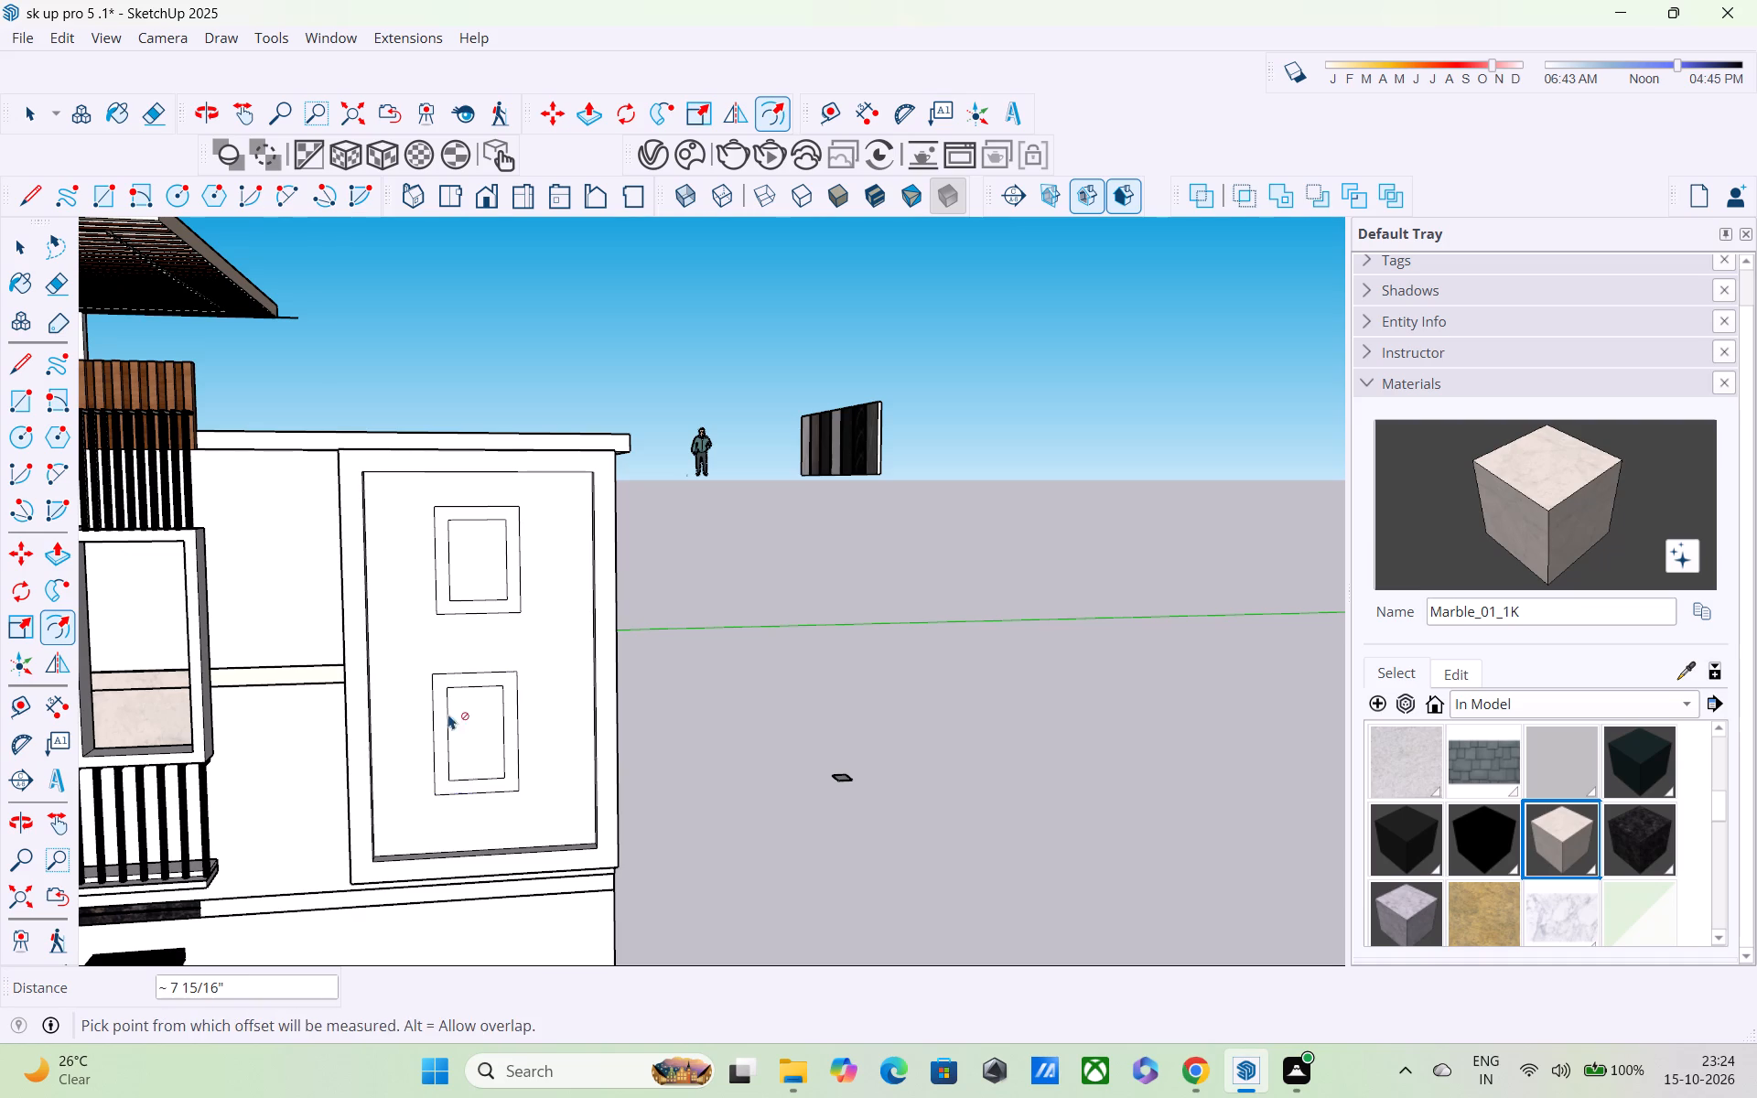
key("space")
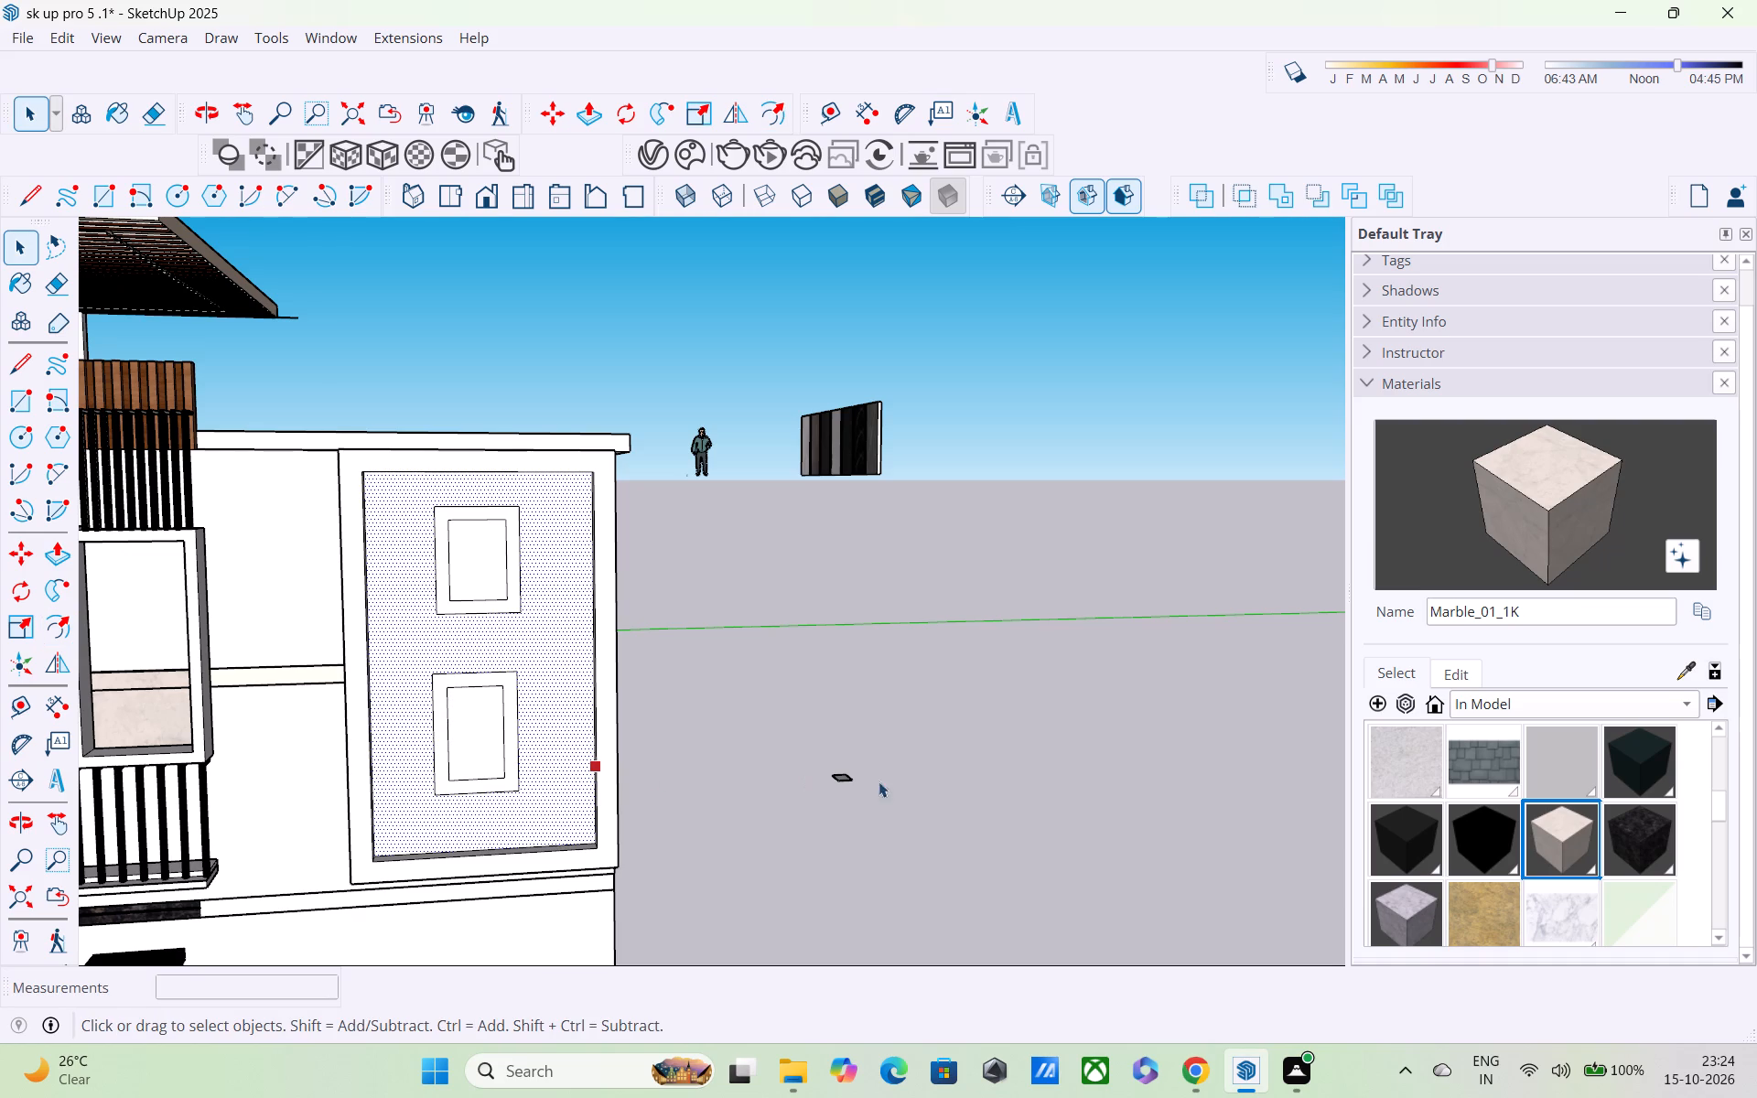
Paint the border bands of both windows with M08_Obsidian_Black1.
left_click(1403, 838)
left_click(436, 525)
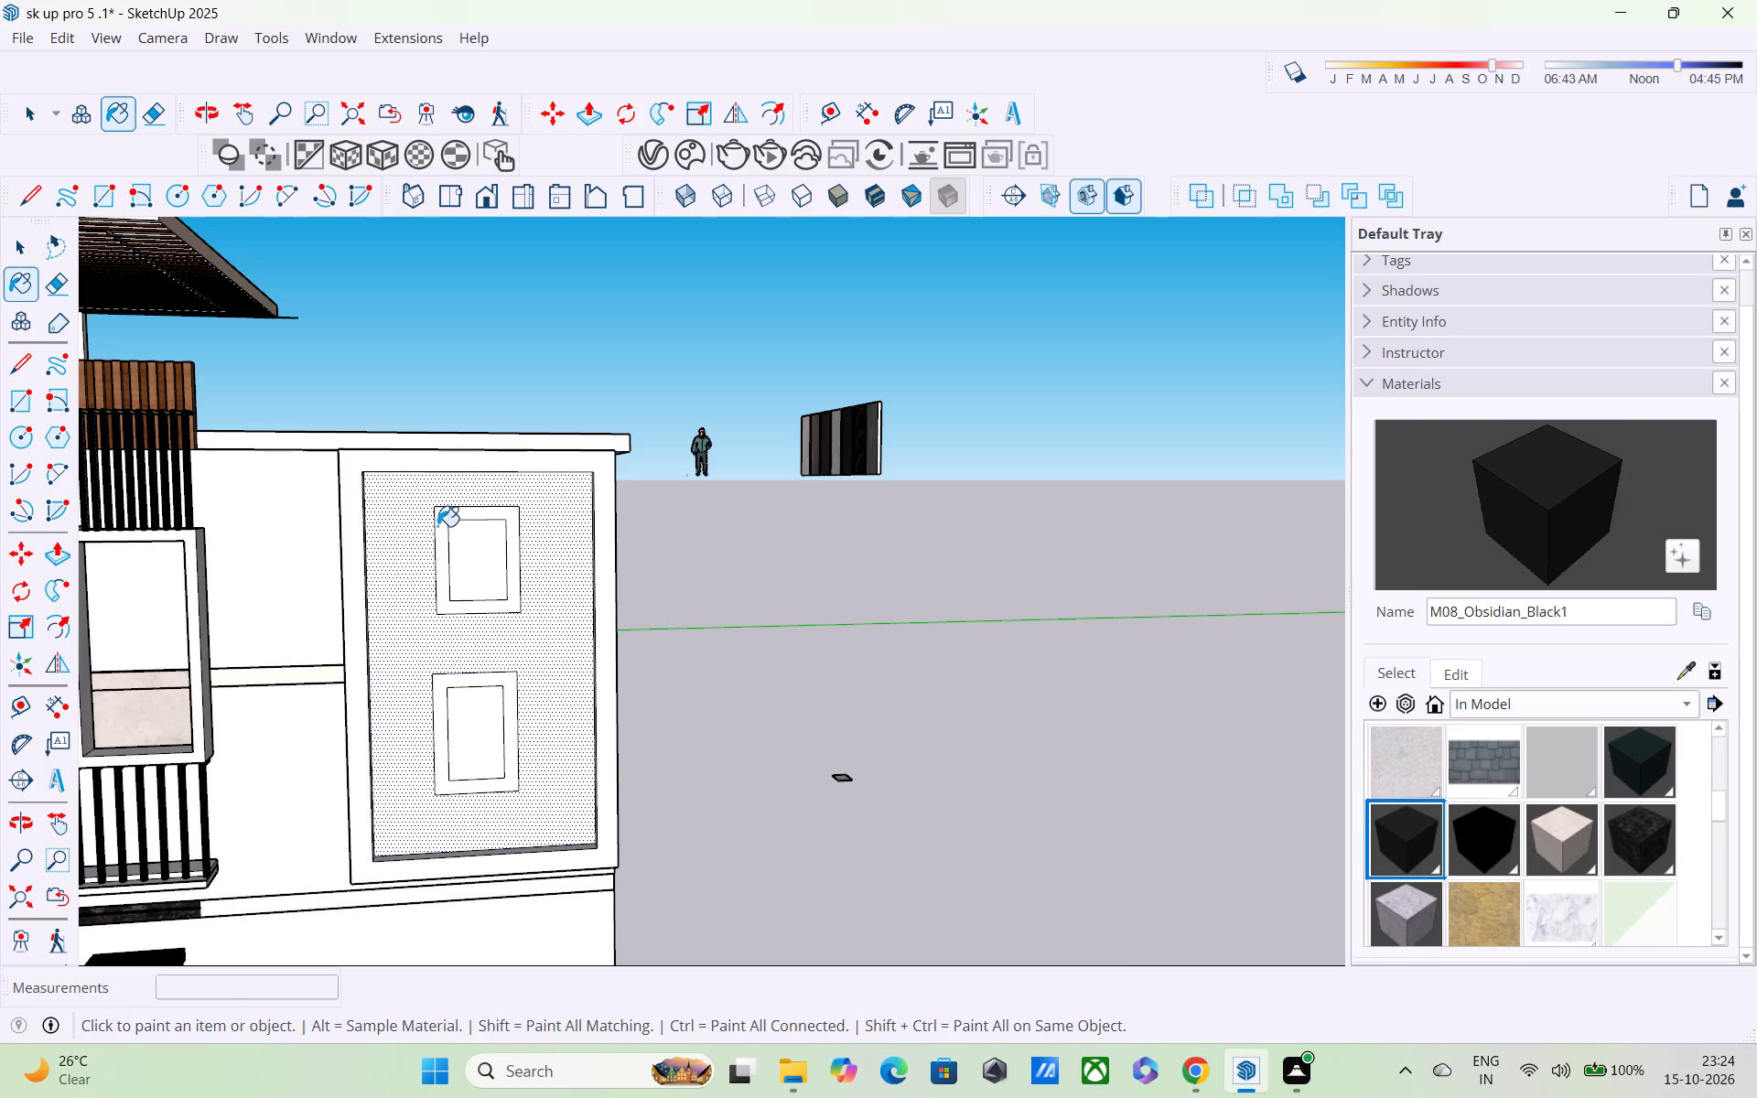
left_click(441, 533)
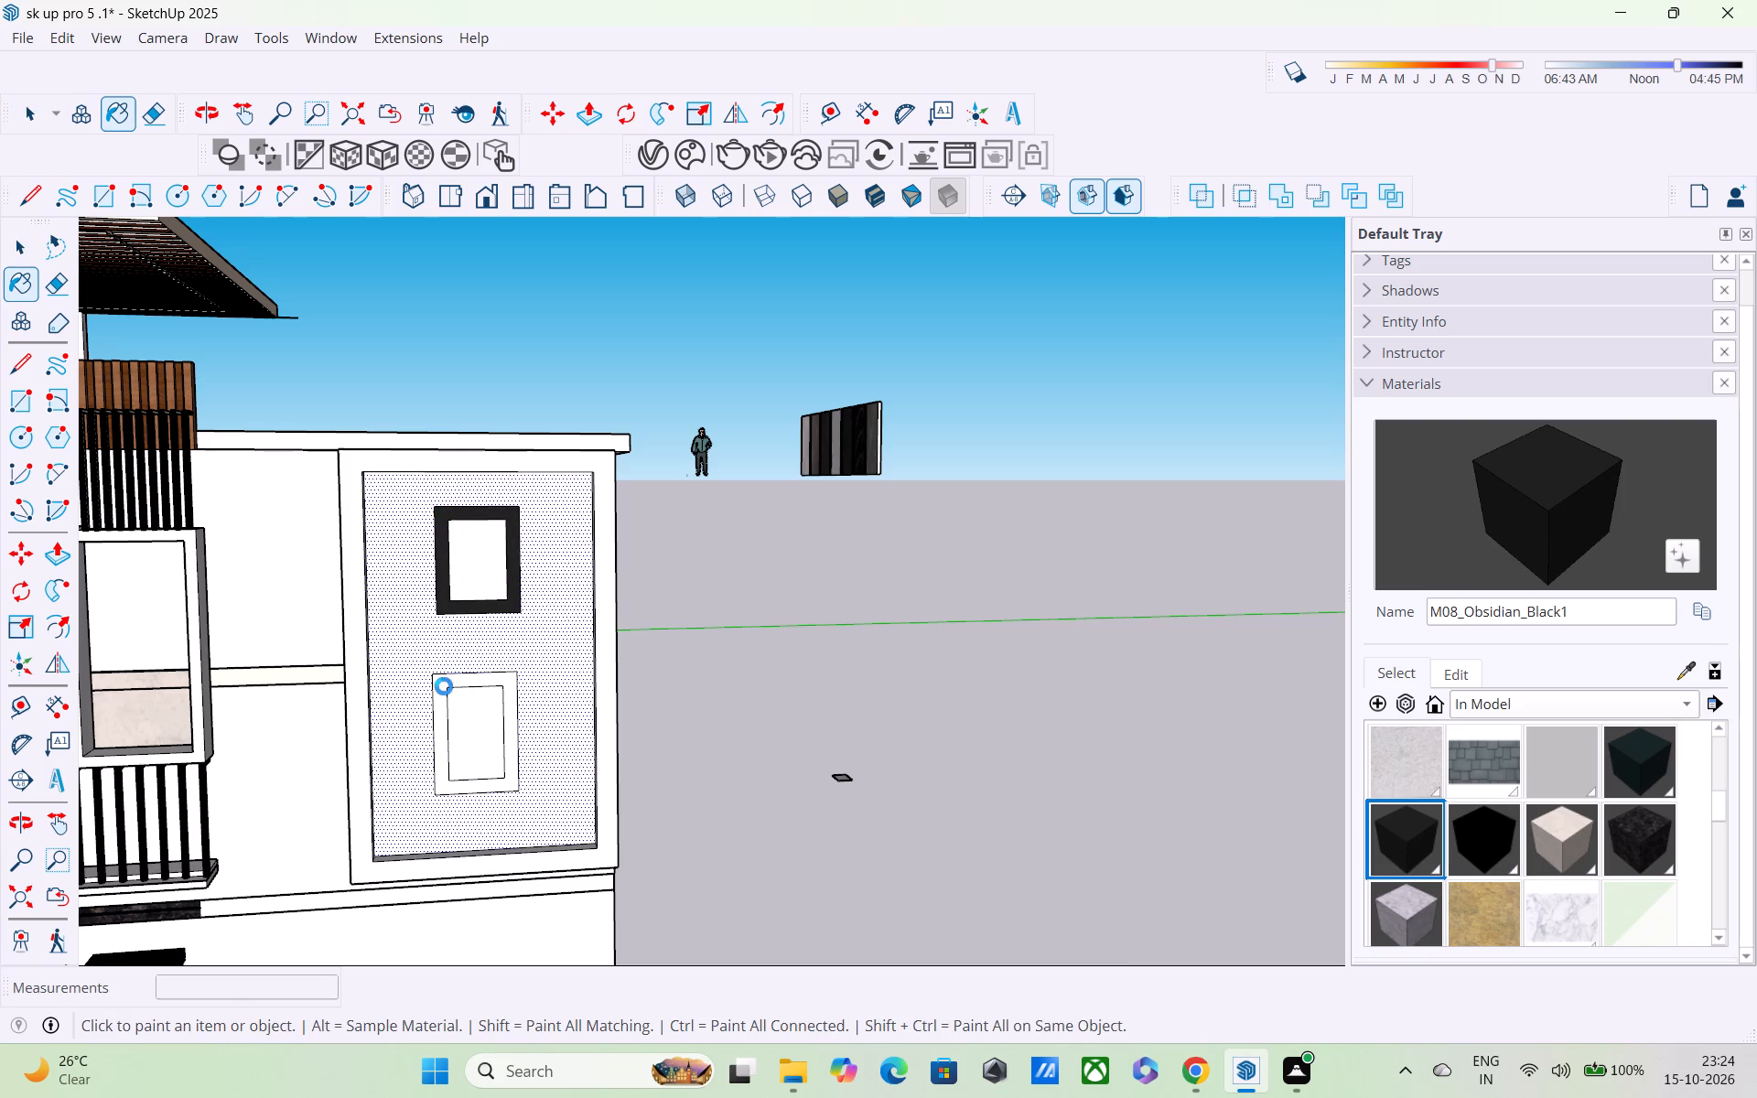
left_click(444, 686)
Pull the panel face around the two windows outward about 9 3/4", flush with the rear frame's front.
scroll(443, 686, "down", 2)
middle_click_drag(441, 686, 289, 644)
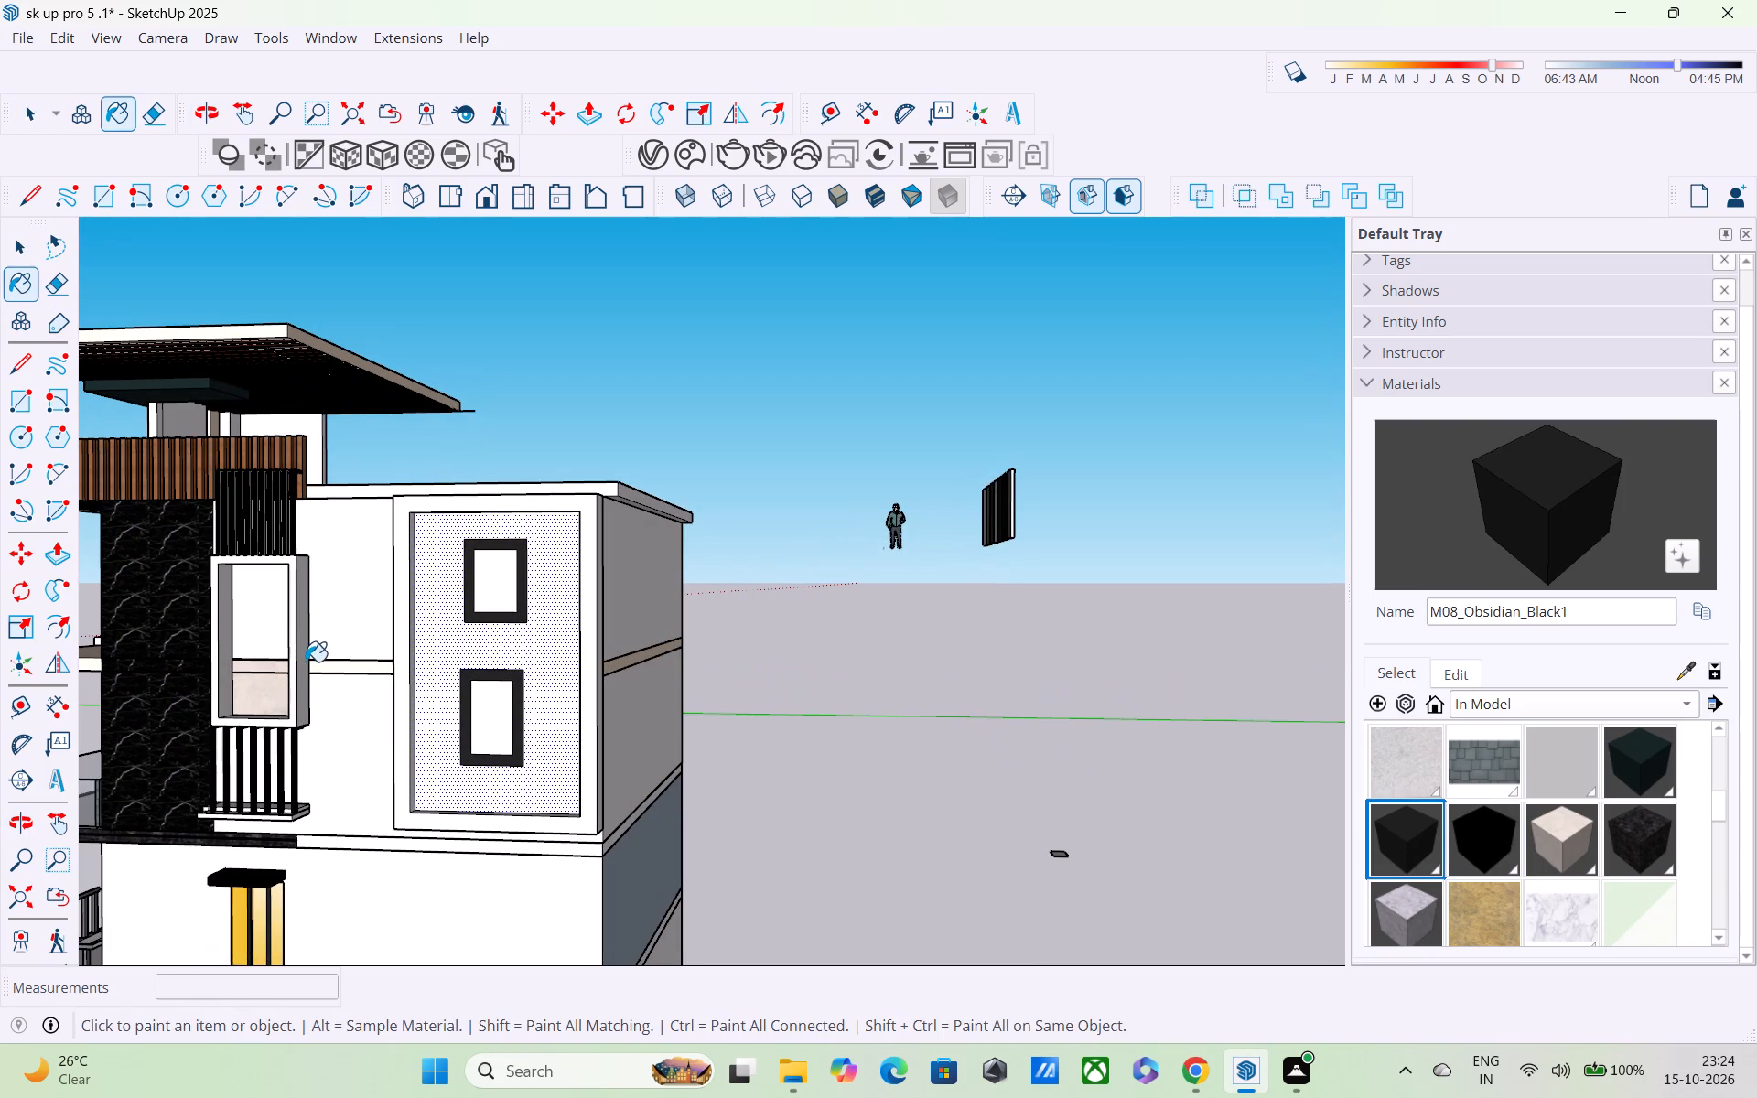
scroll(309, 664, "down", 1)
middle_click_drag(309, 663, 304, 687)
scroll(319, 684, "down", 3)
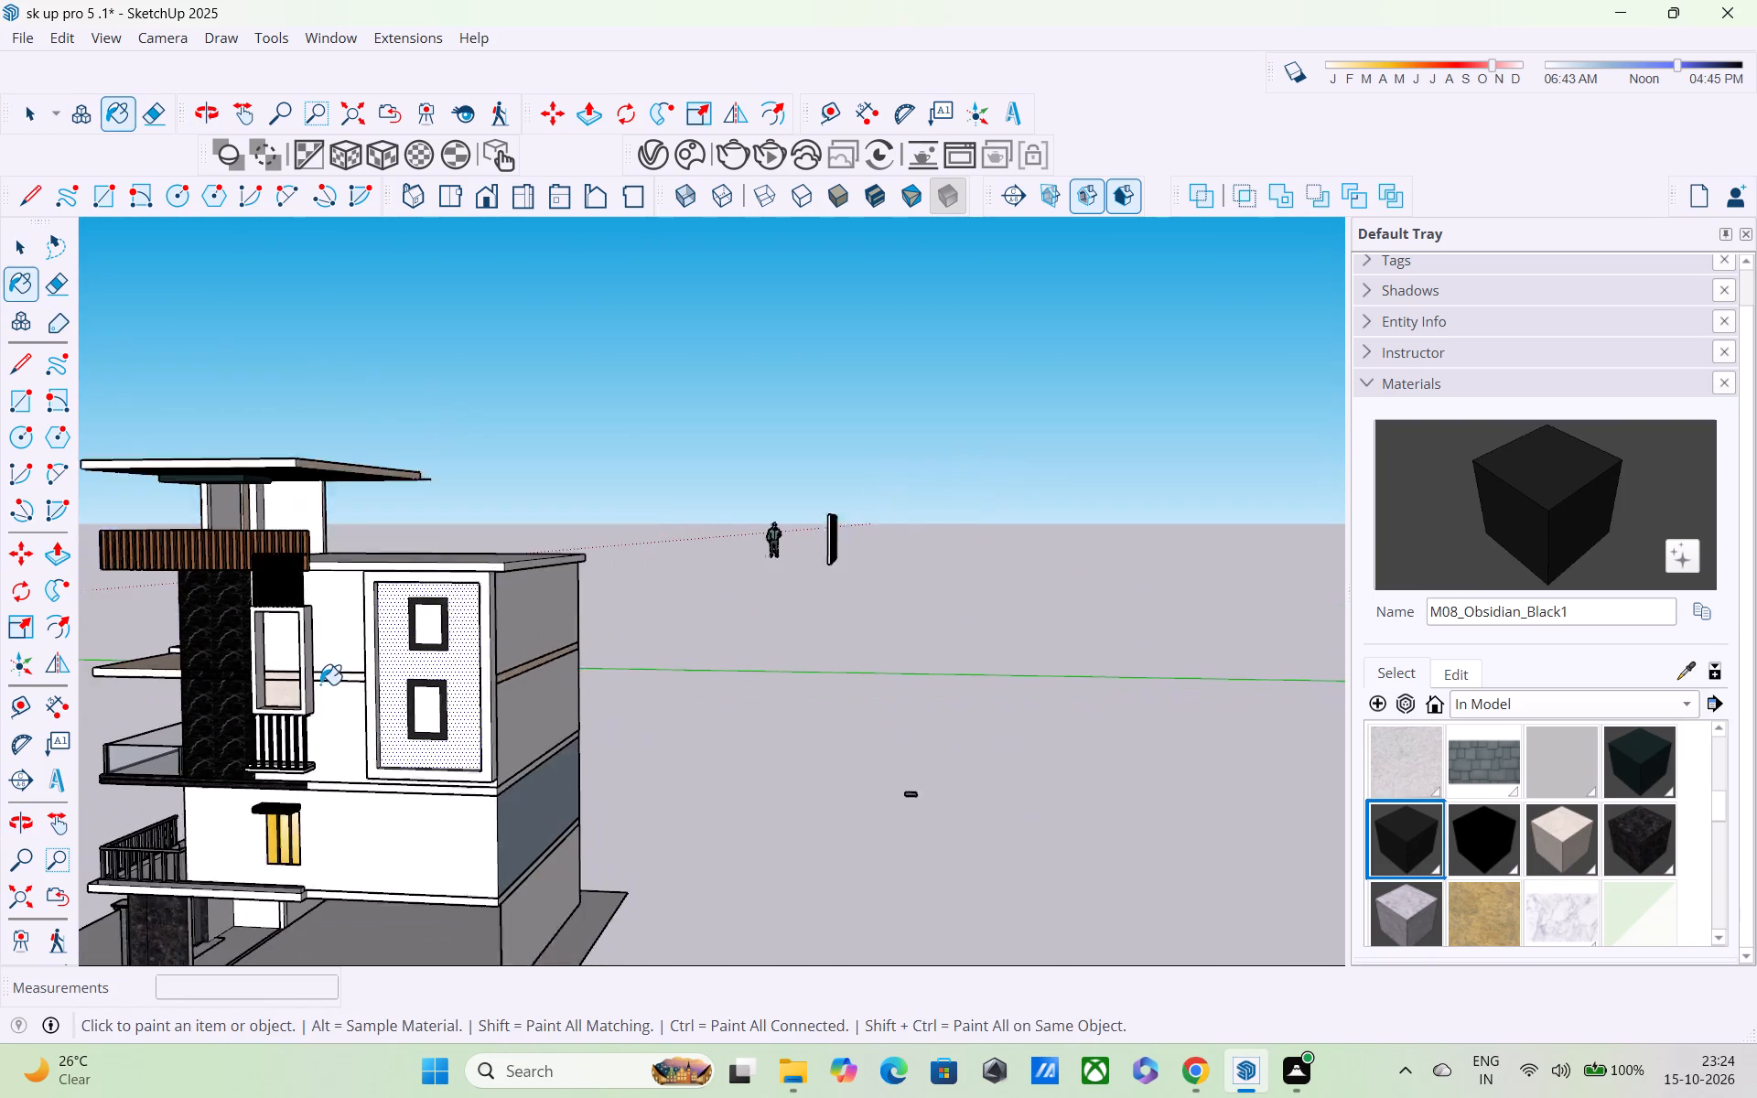
scroll(320, 684, "down", 2)
middle_click_drag(321, 684, 555, 716)
scroll(555, 715, "up", 6)
key("space")
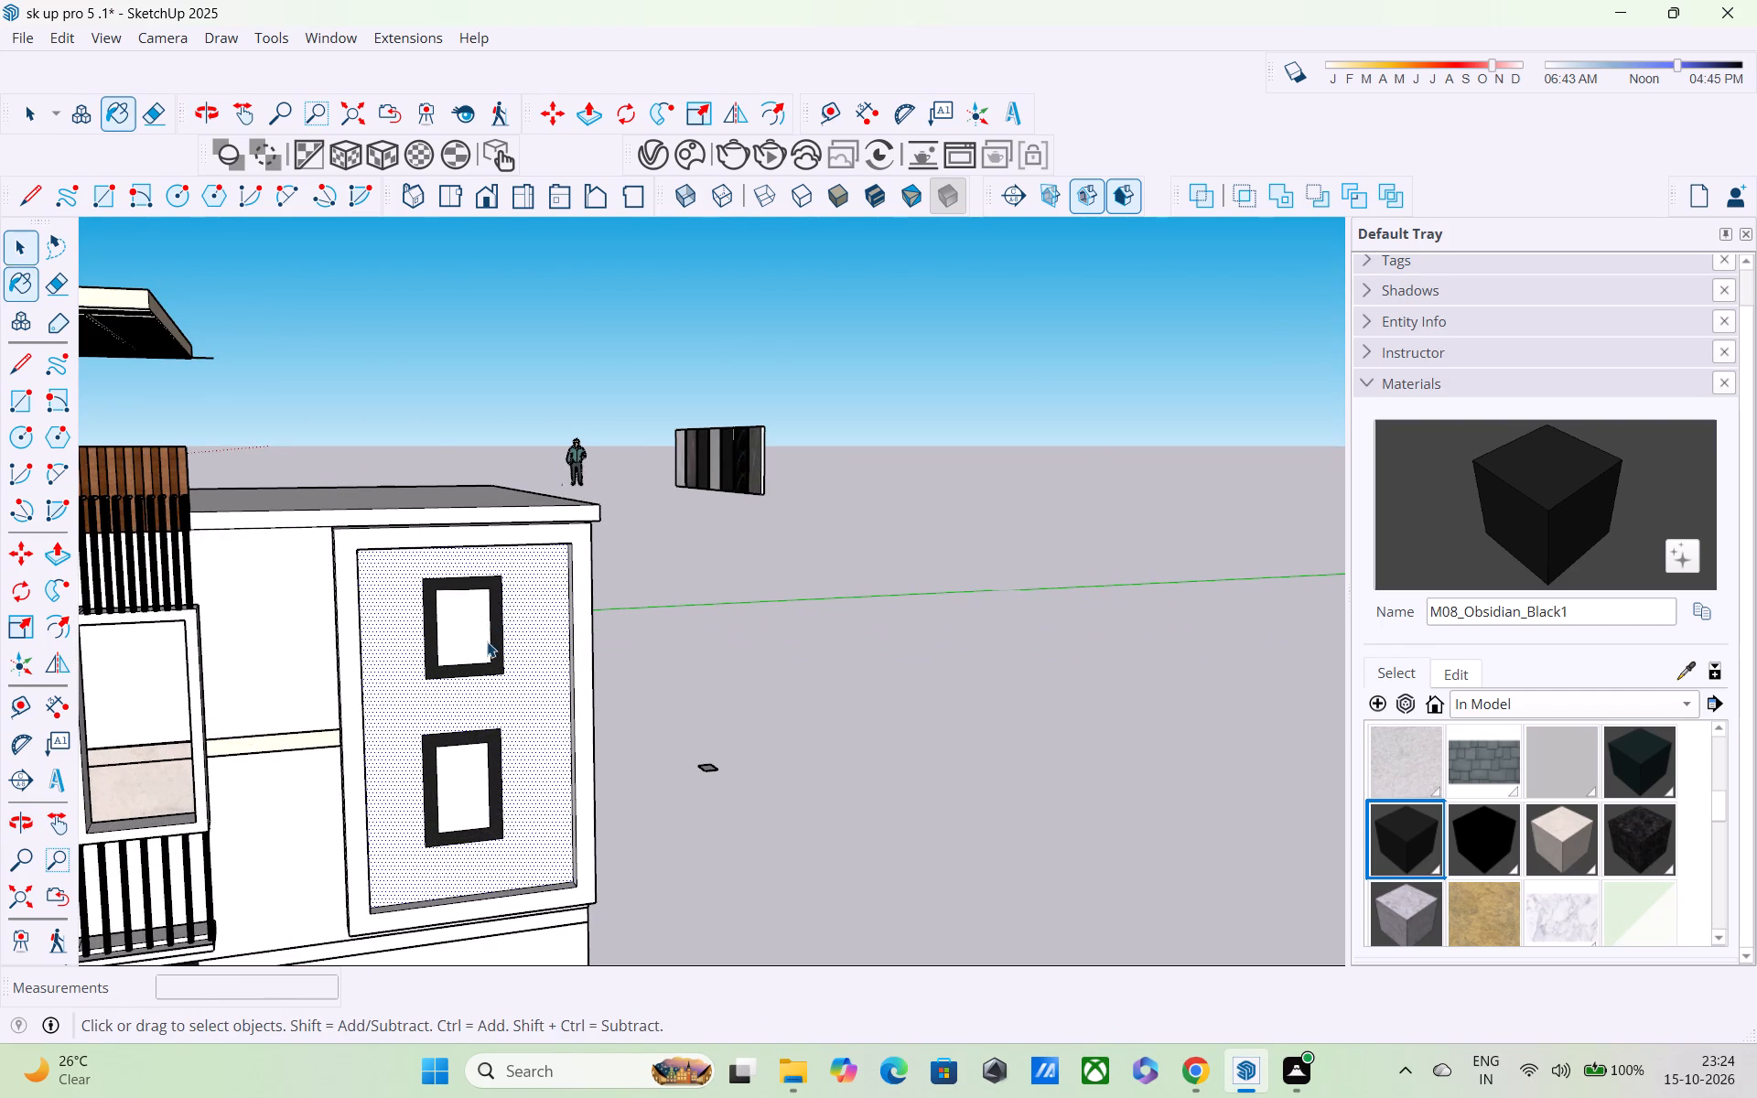
key("p")
left_click(468, 615)
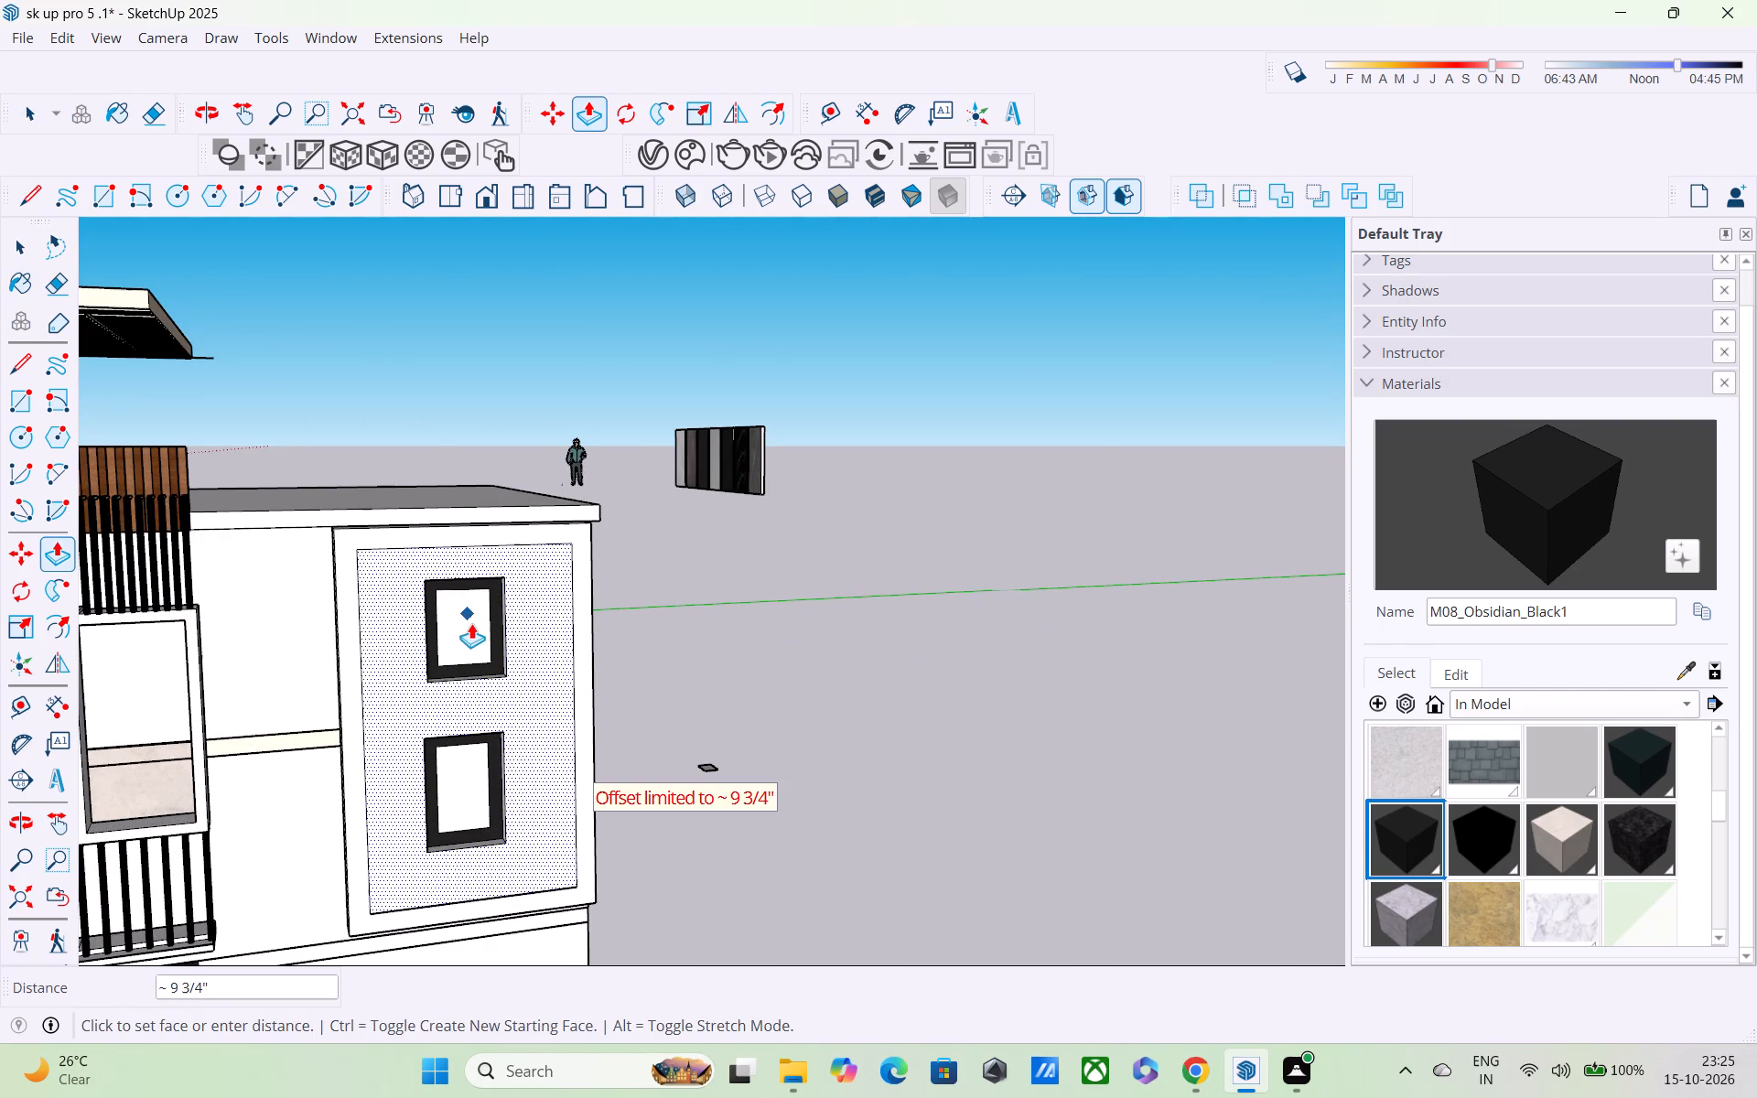
left_click(471, 623)
Push the panel face around the two windows back inward about 1' 1" so the windows project from it.
middle_click_drag(450, 640, 91, 602)
scroll(318, 694, "down", 3)
middle_click_drag(375, 709, 519, 743)
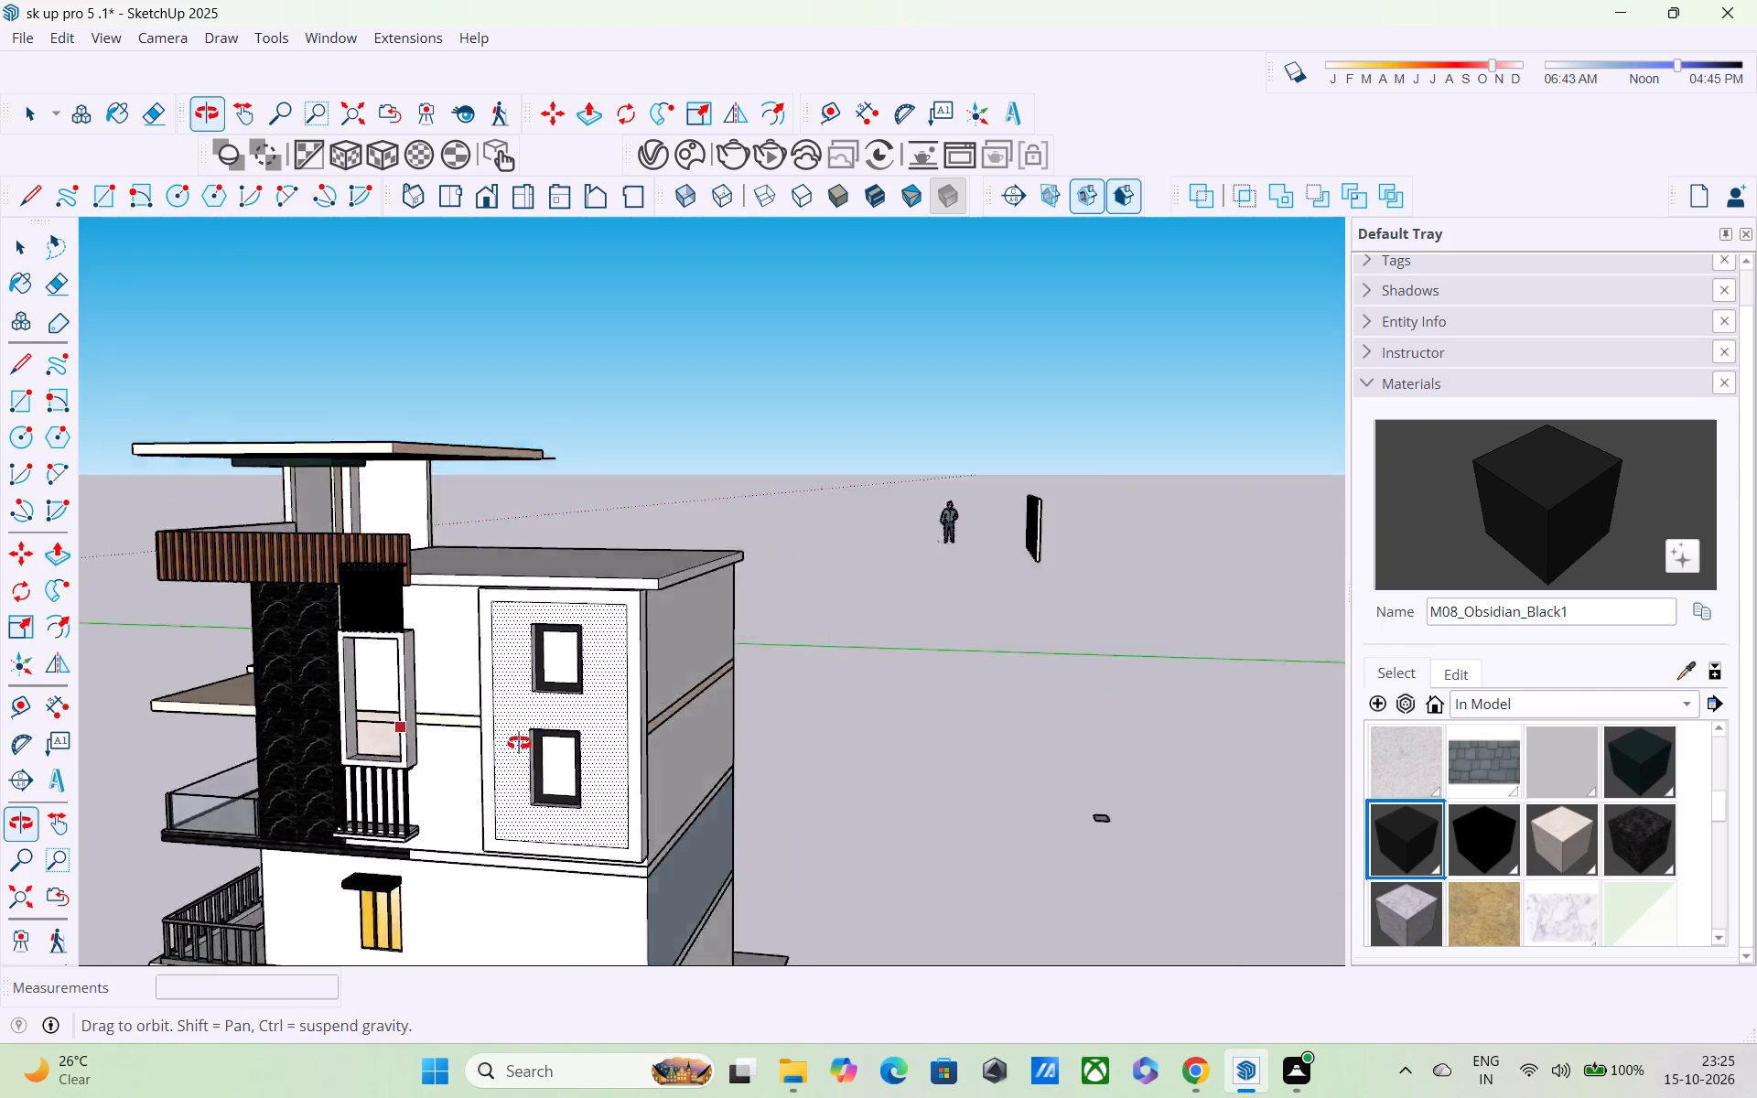
middle_click_drag(519, 743, 1008, 704)
scroll(1010, 701, "up", 1)
scroll(1006, 683, "down", 1)
scroll(933, 644, "up", 1)
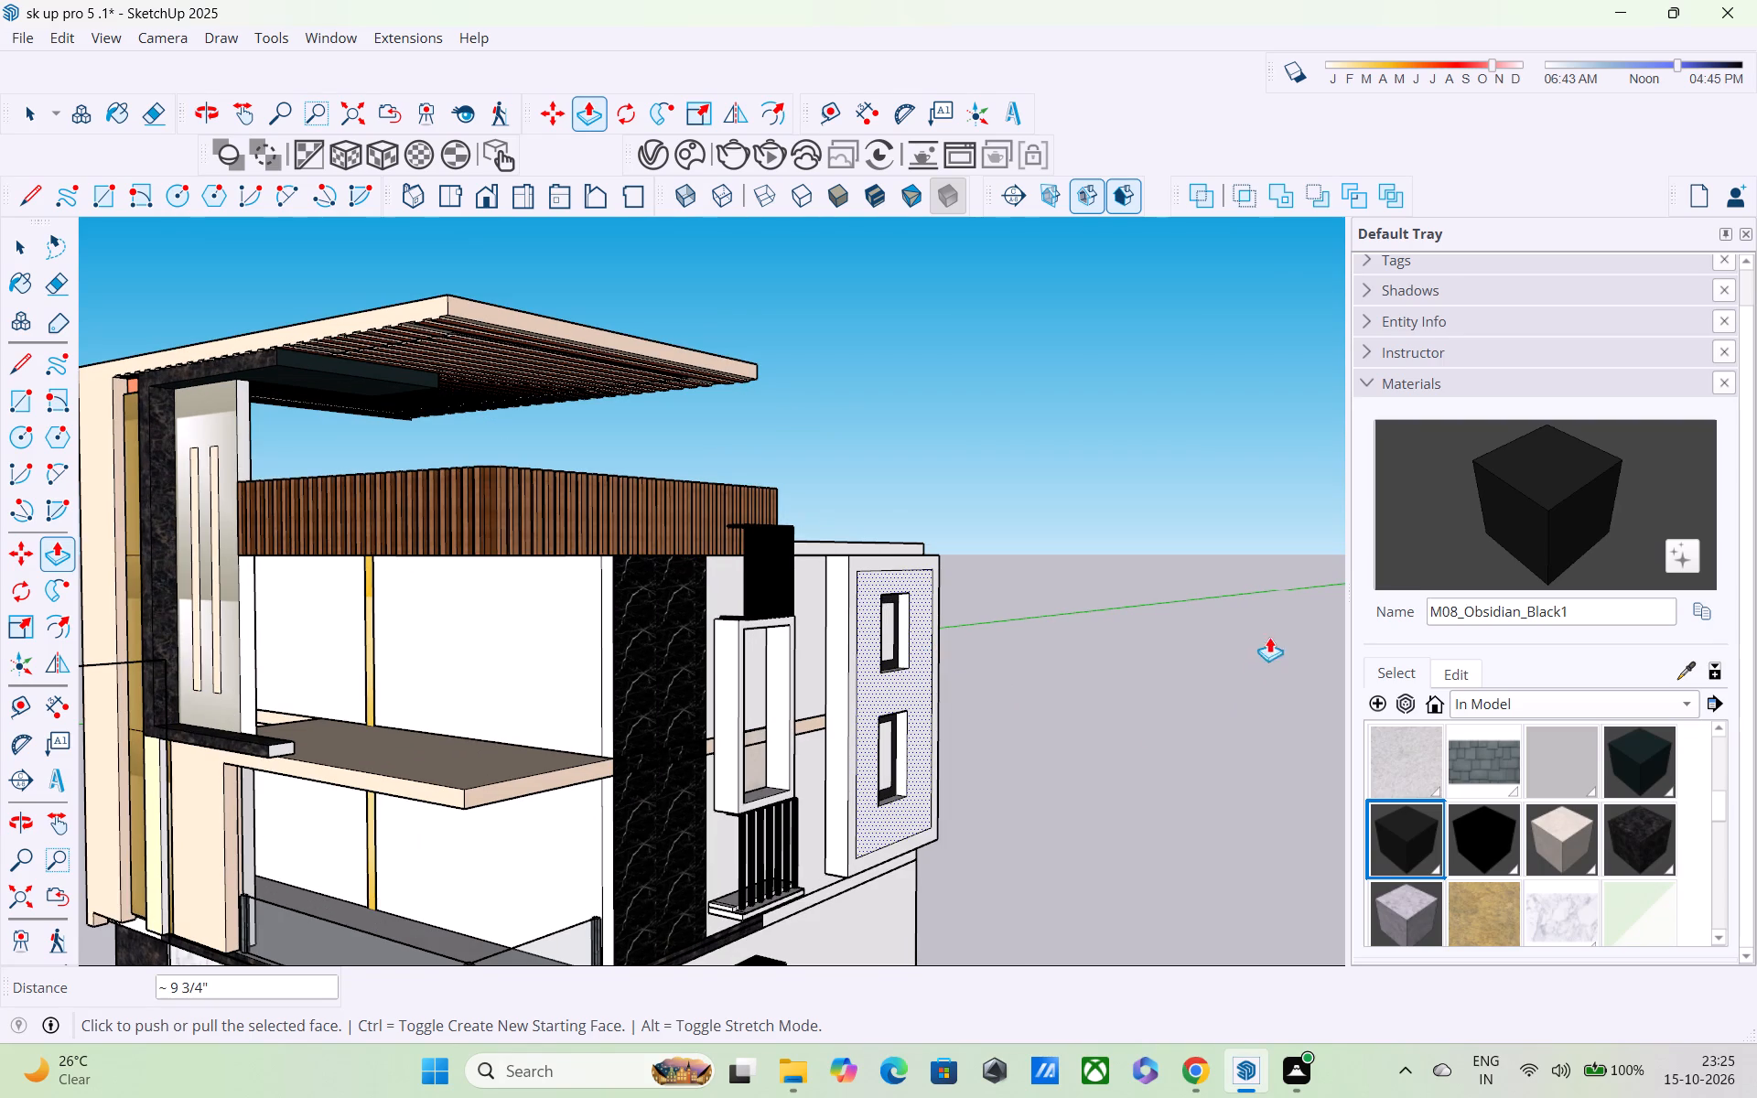
middle_click_drag(954, 718, 517, 757)
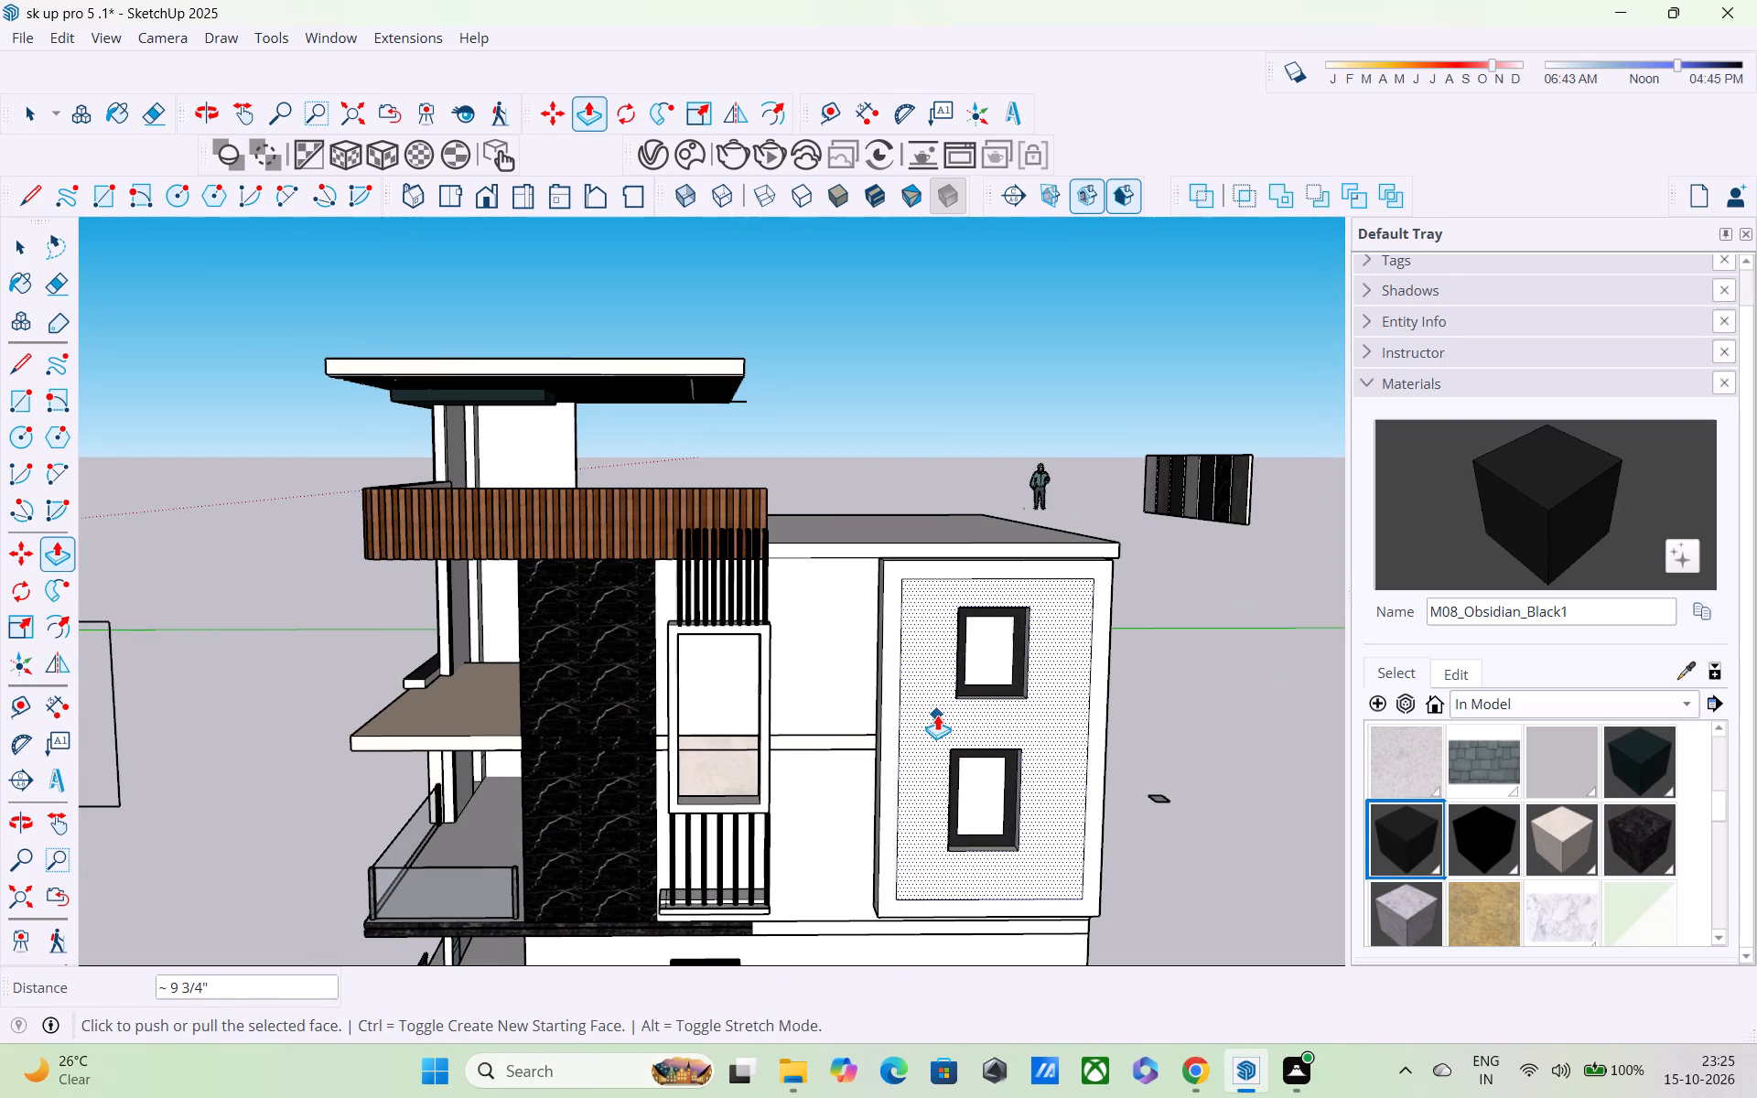
left_click(937, 715)
left_click(930, 712)
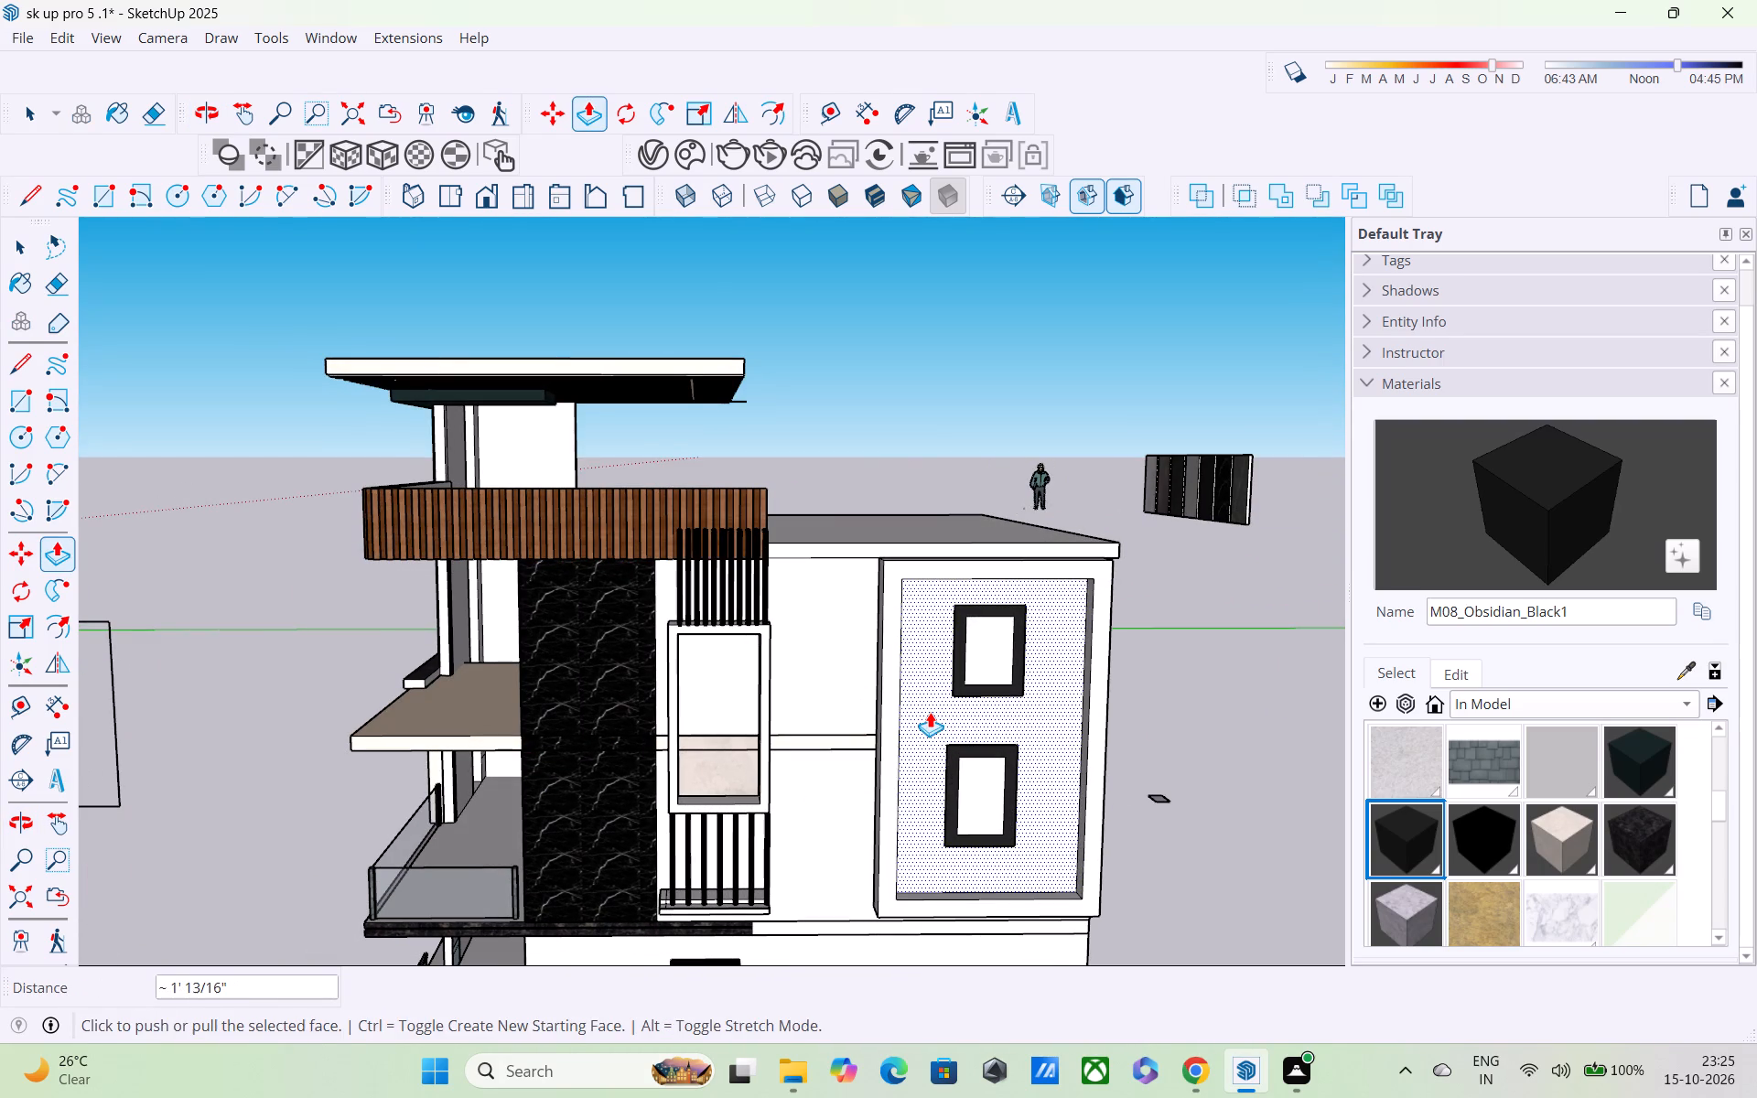
Paint the inner panes of both black-framed windows in the rear frame's recessed panel with Material1.
middle_click_drag(1037, 704, 658, 742)
scroll(805, 716, "up", 3)
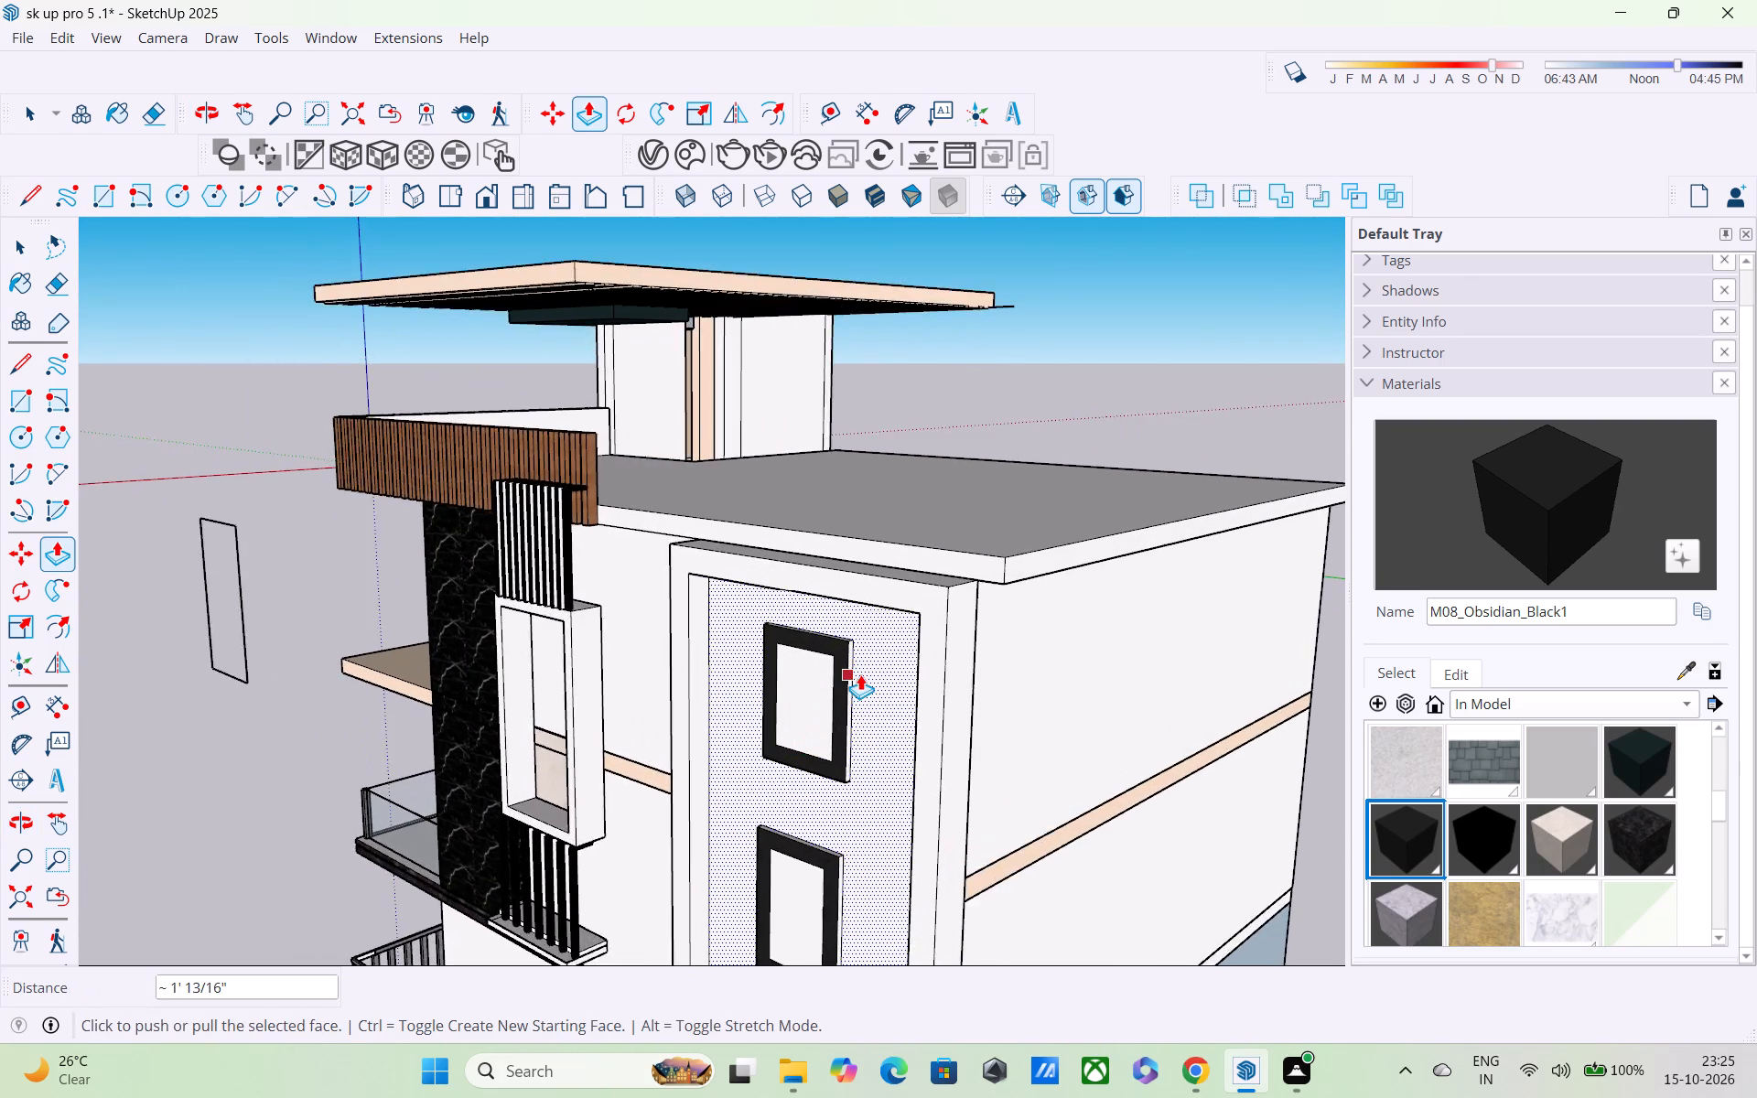
scroll(861, 673, "up", 12)
middle_click_drag(844, 646, 1053, 620)
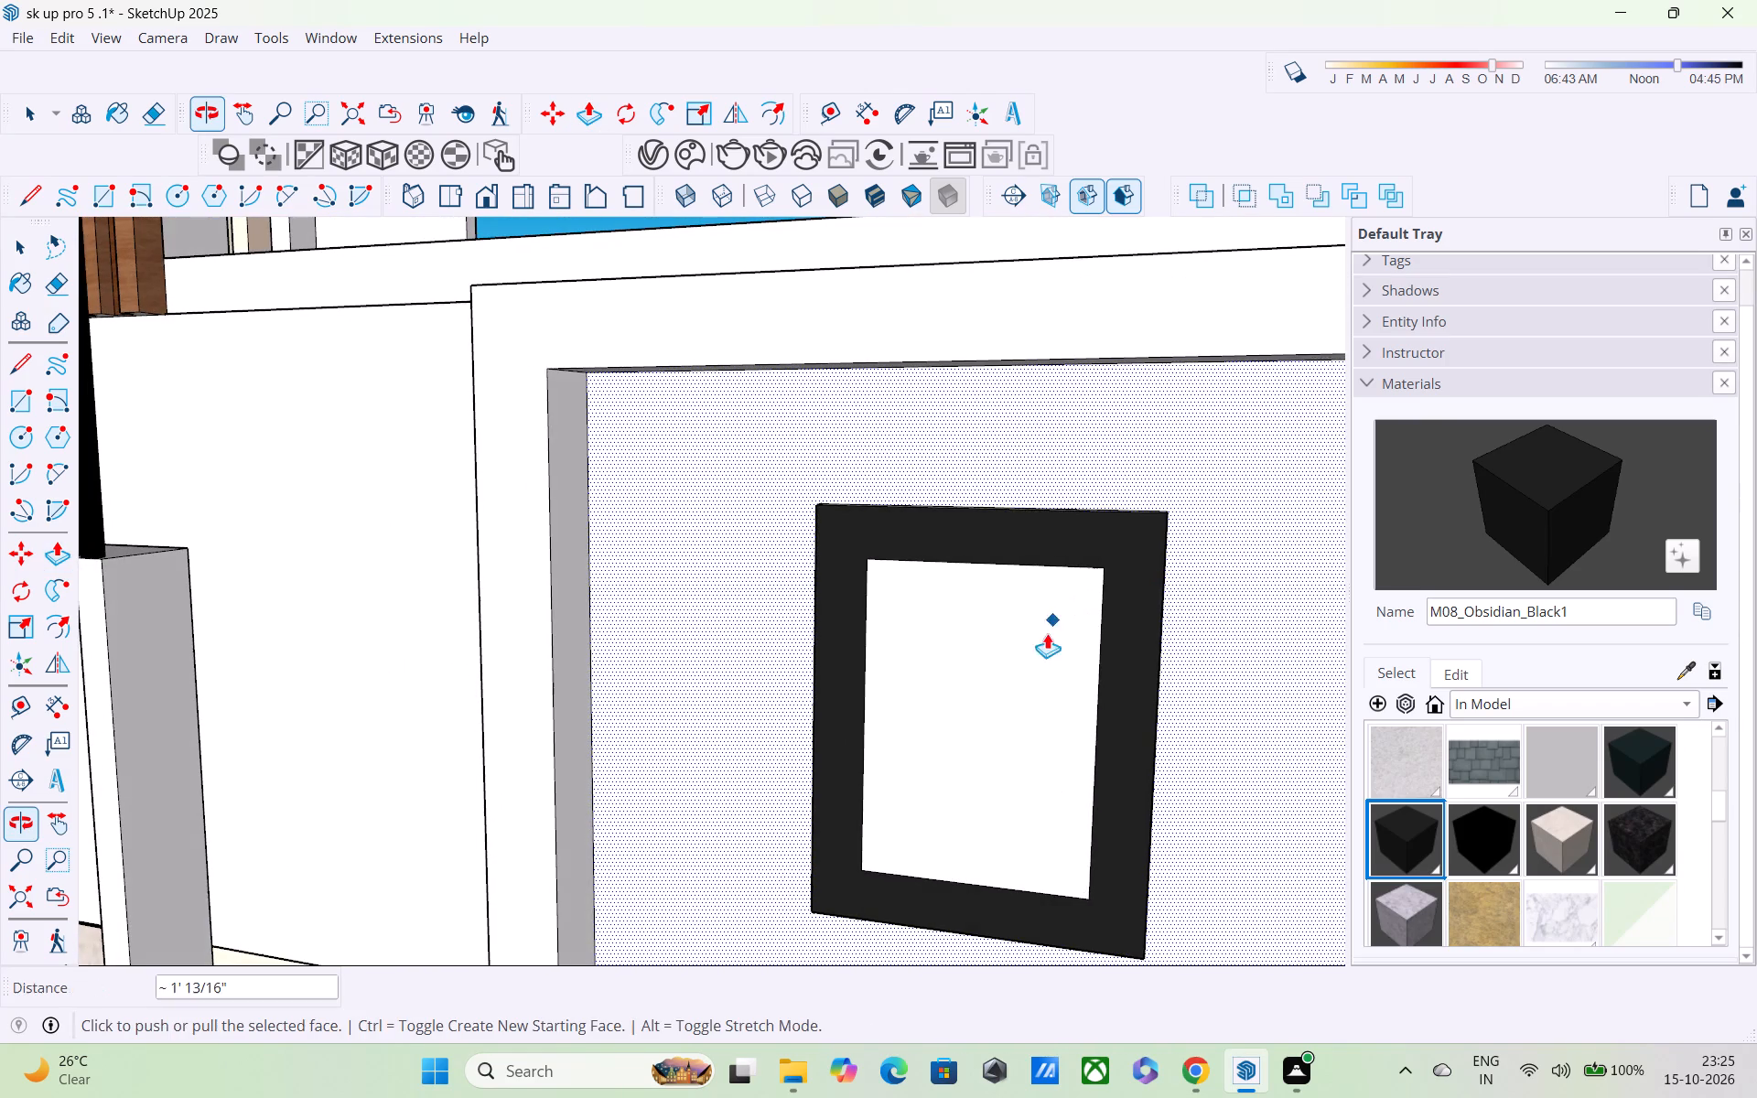
key("space")
left_click(1012, 670)
scroll(999, 671, "down", 5)
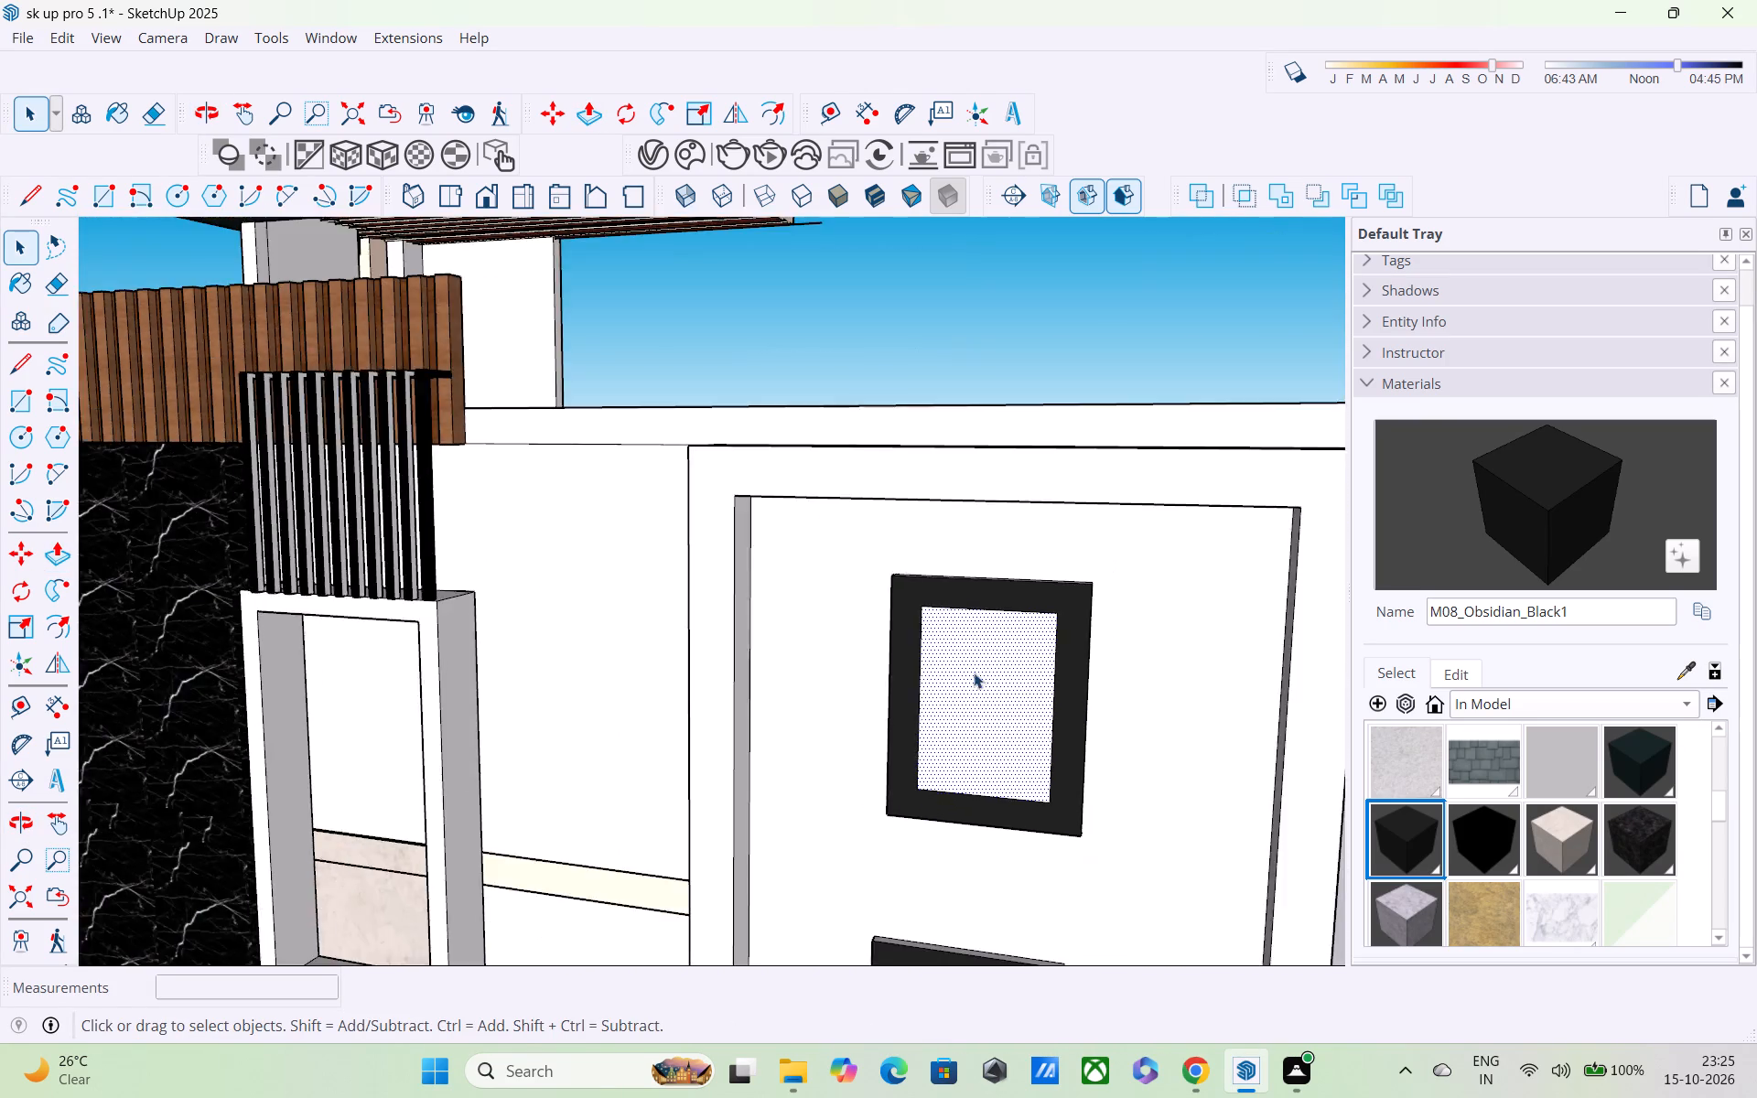
scroll(974, 673, "down", 9)
left_click(1483, 920)
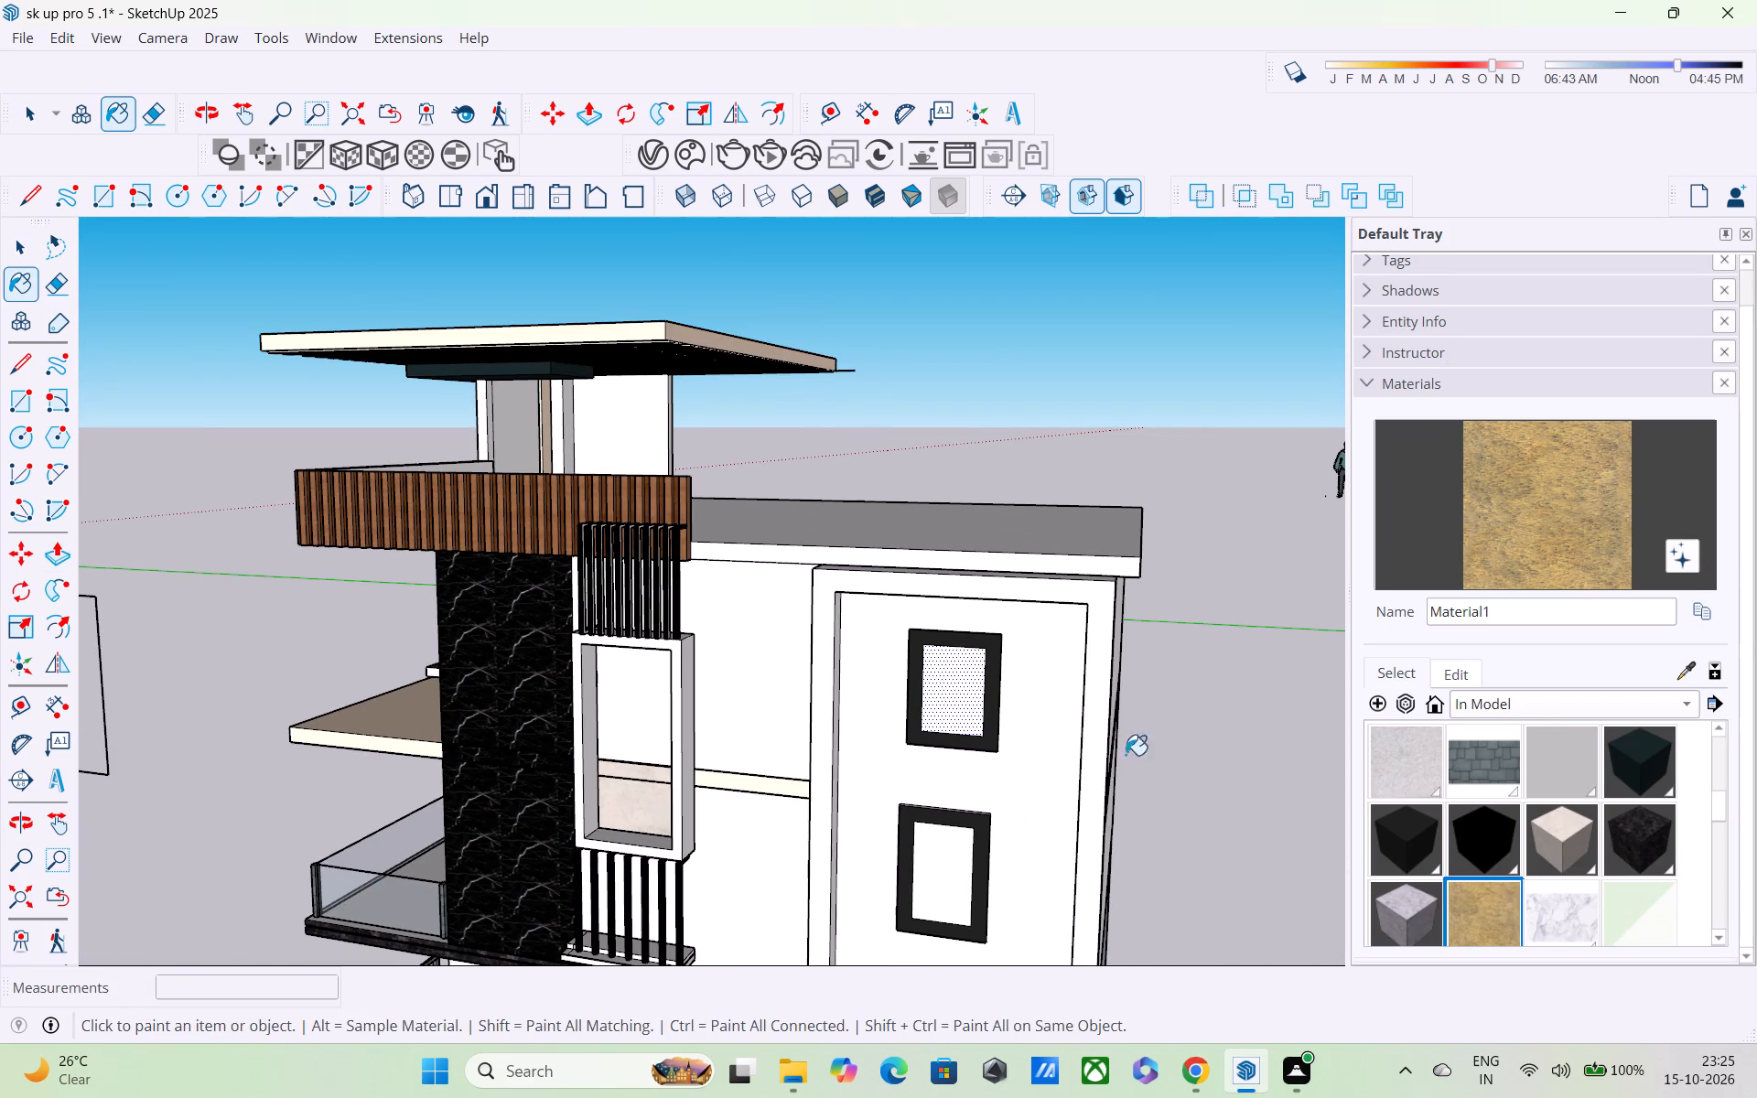
left_click(961, 695)
left_click(946, 863)
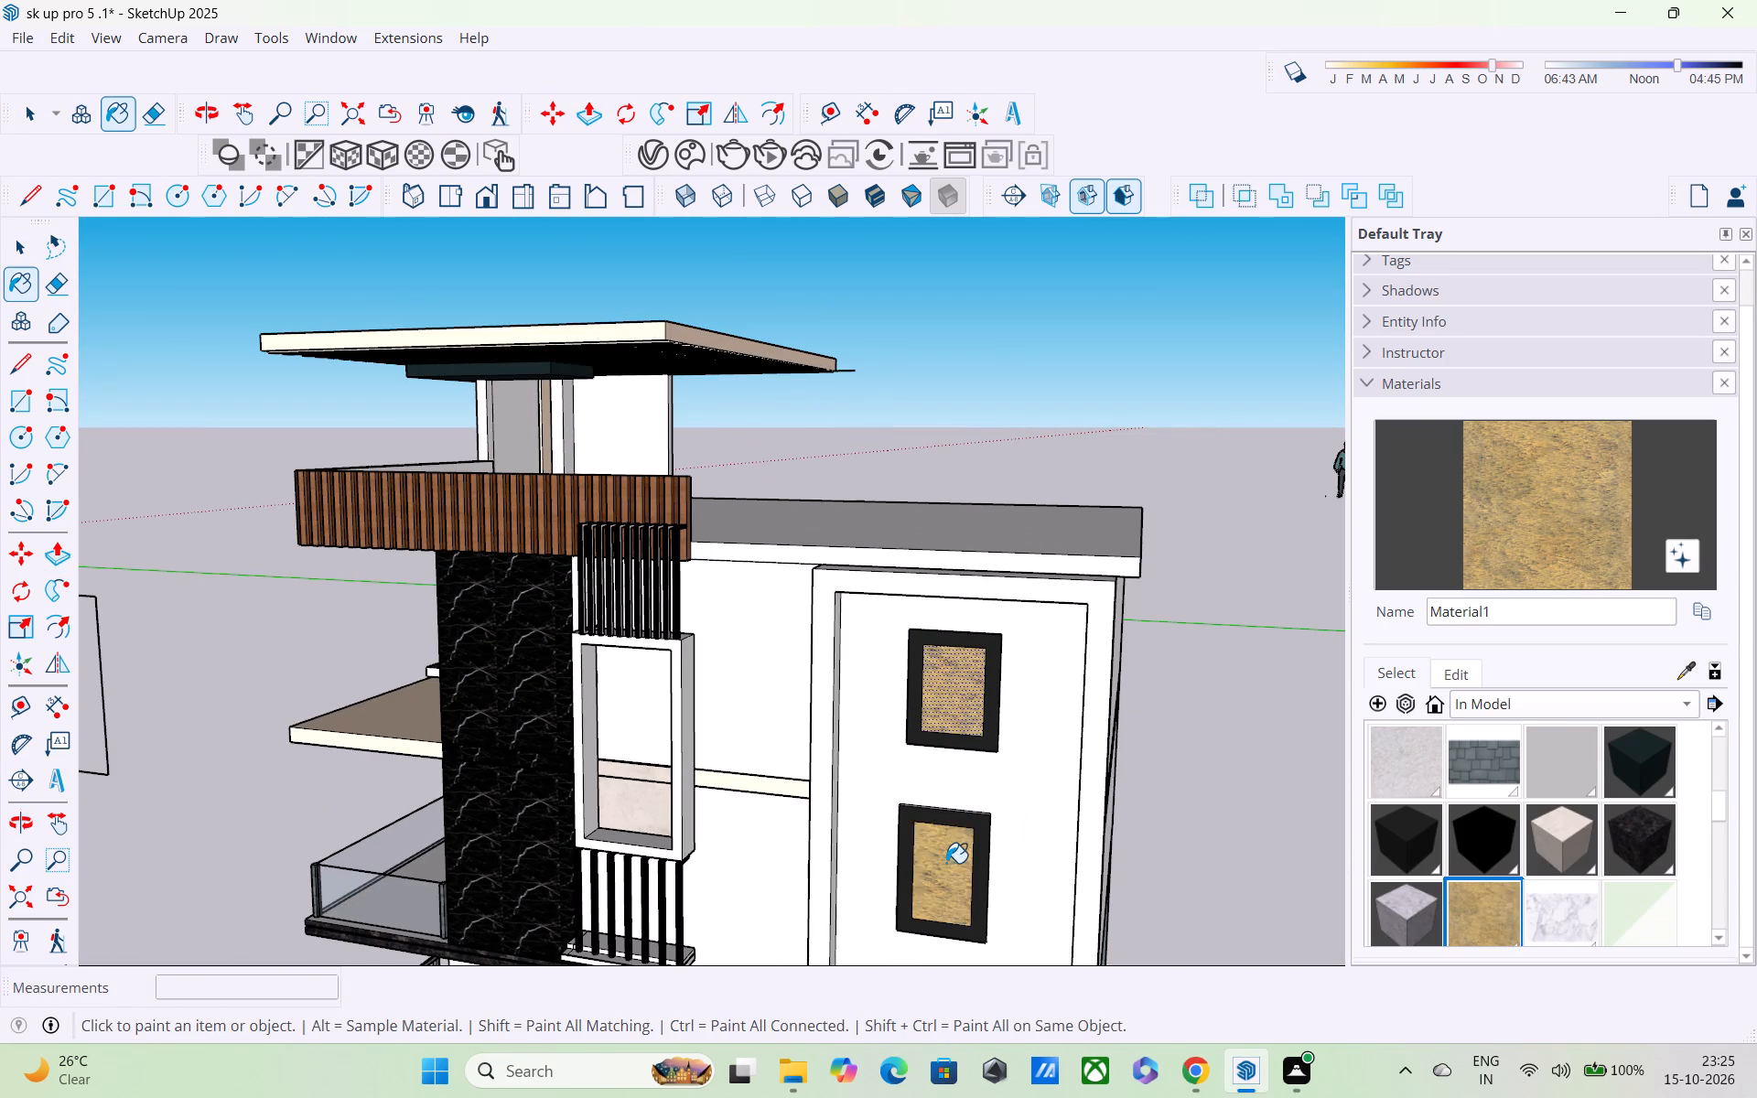
Examine the whole house from its side and front elevations with the window panes painted.
scroll(946, 863, "down", 3)
middle_click_drag(947, 864, 1202, 797)
scroll(1202, 797, "up", 1)
scroll(1047, 770, "down", 3)
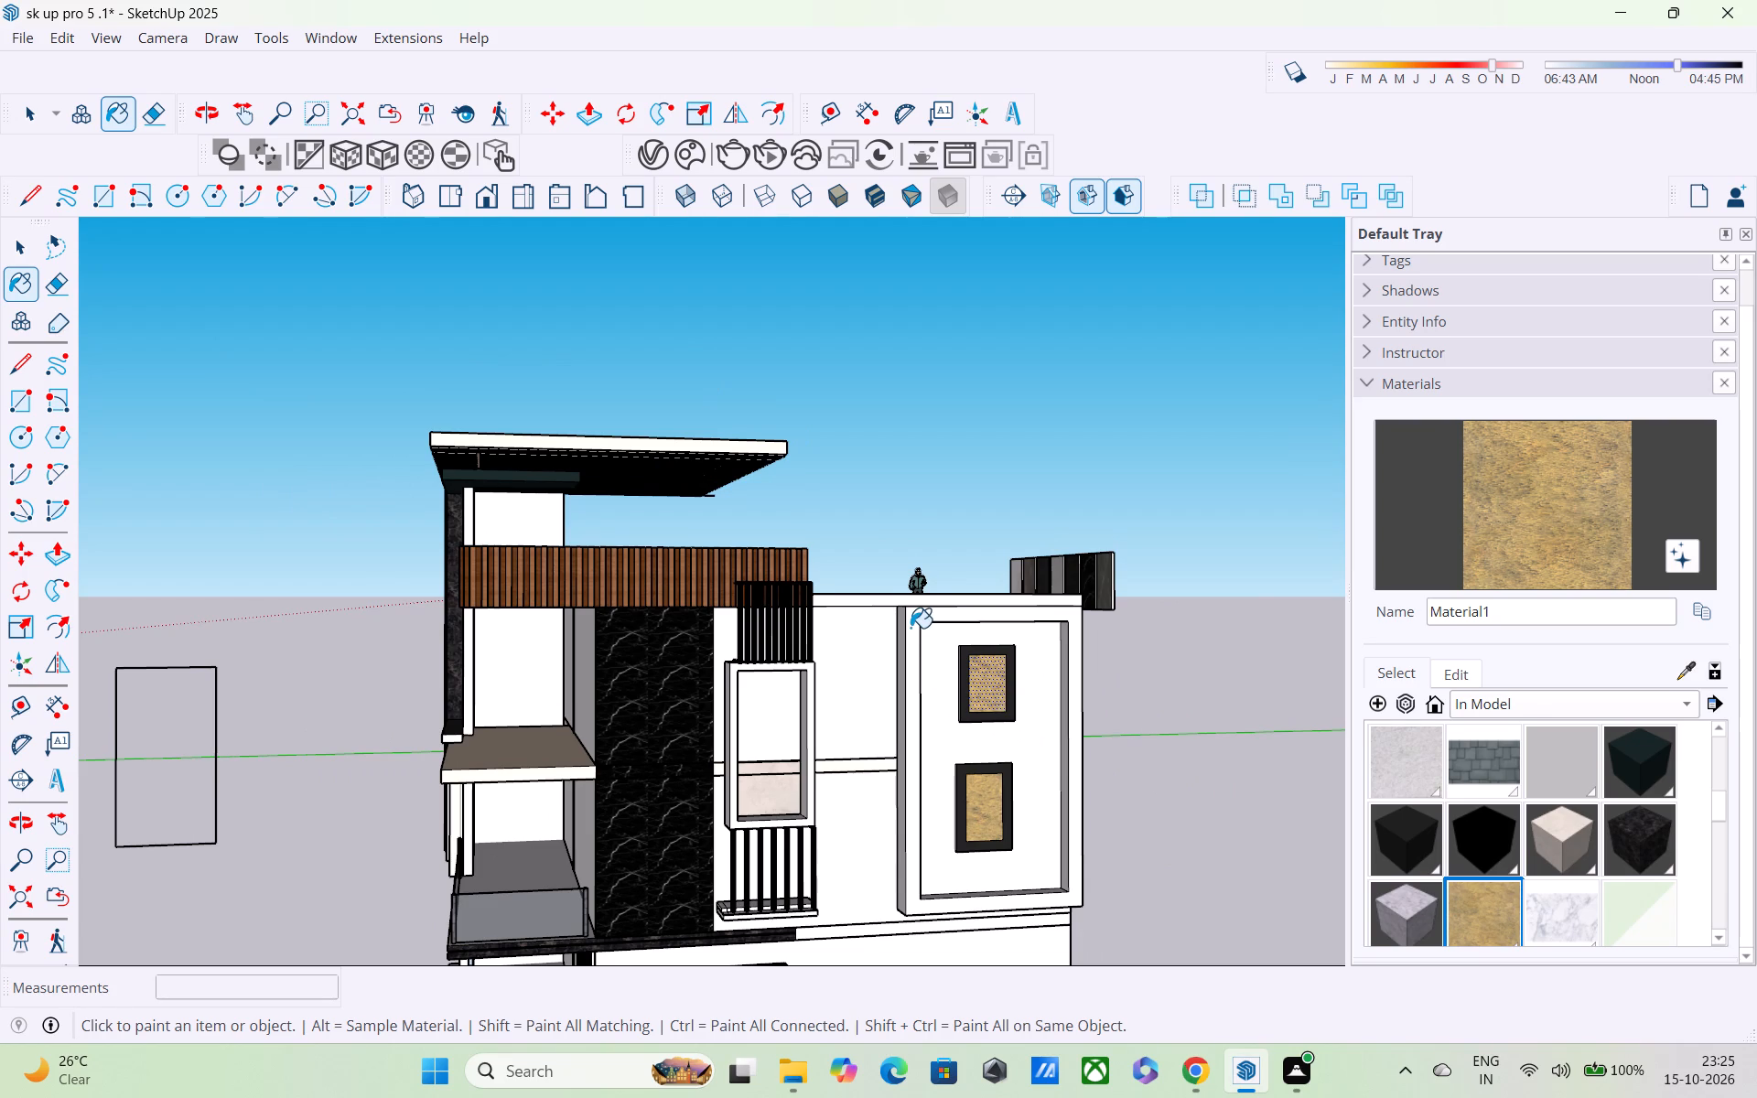
scroll(911, 627, "down", 6)
middle_click_drag(910, 681, 1126, 747)
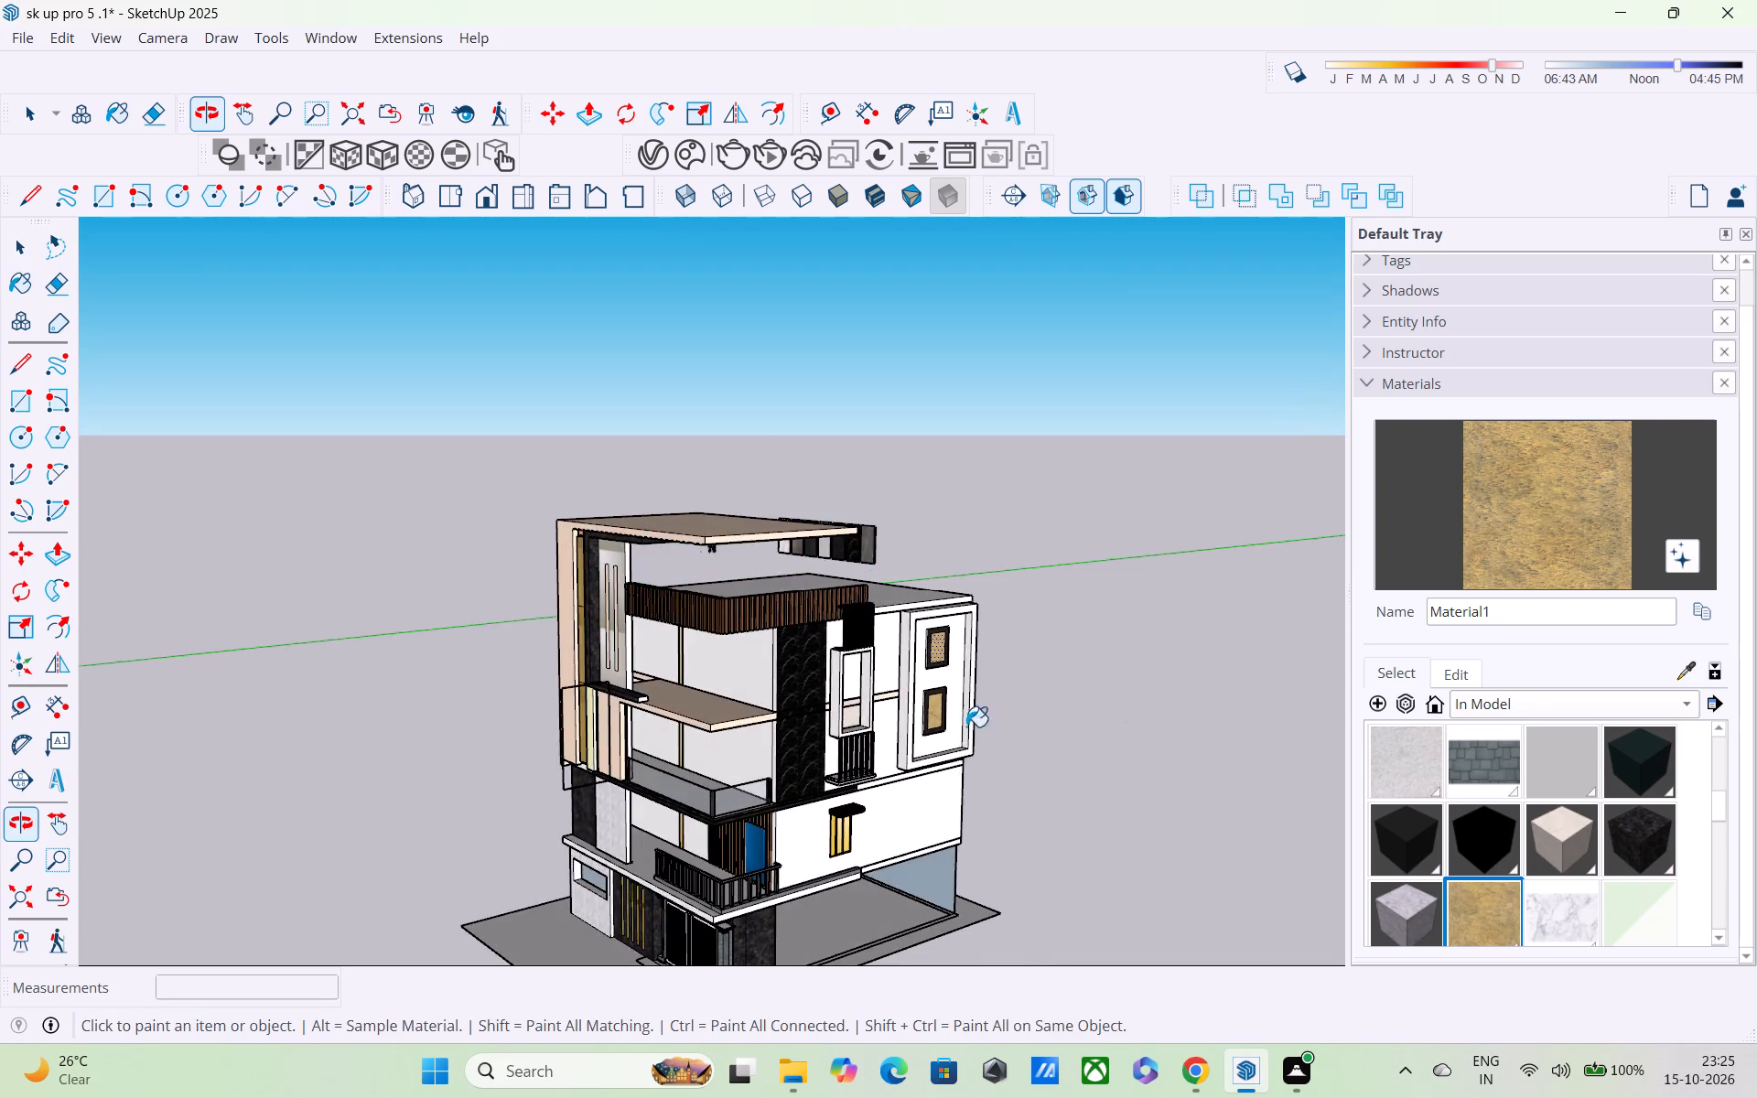
scroll(937, 723, "up", 4)
middle_click_drag(928, 700, 1070, 649)
scroll(794, 692, "down", 1)
middle_click_drag(816, 694, 933, 693)
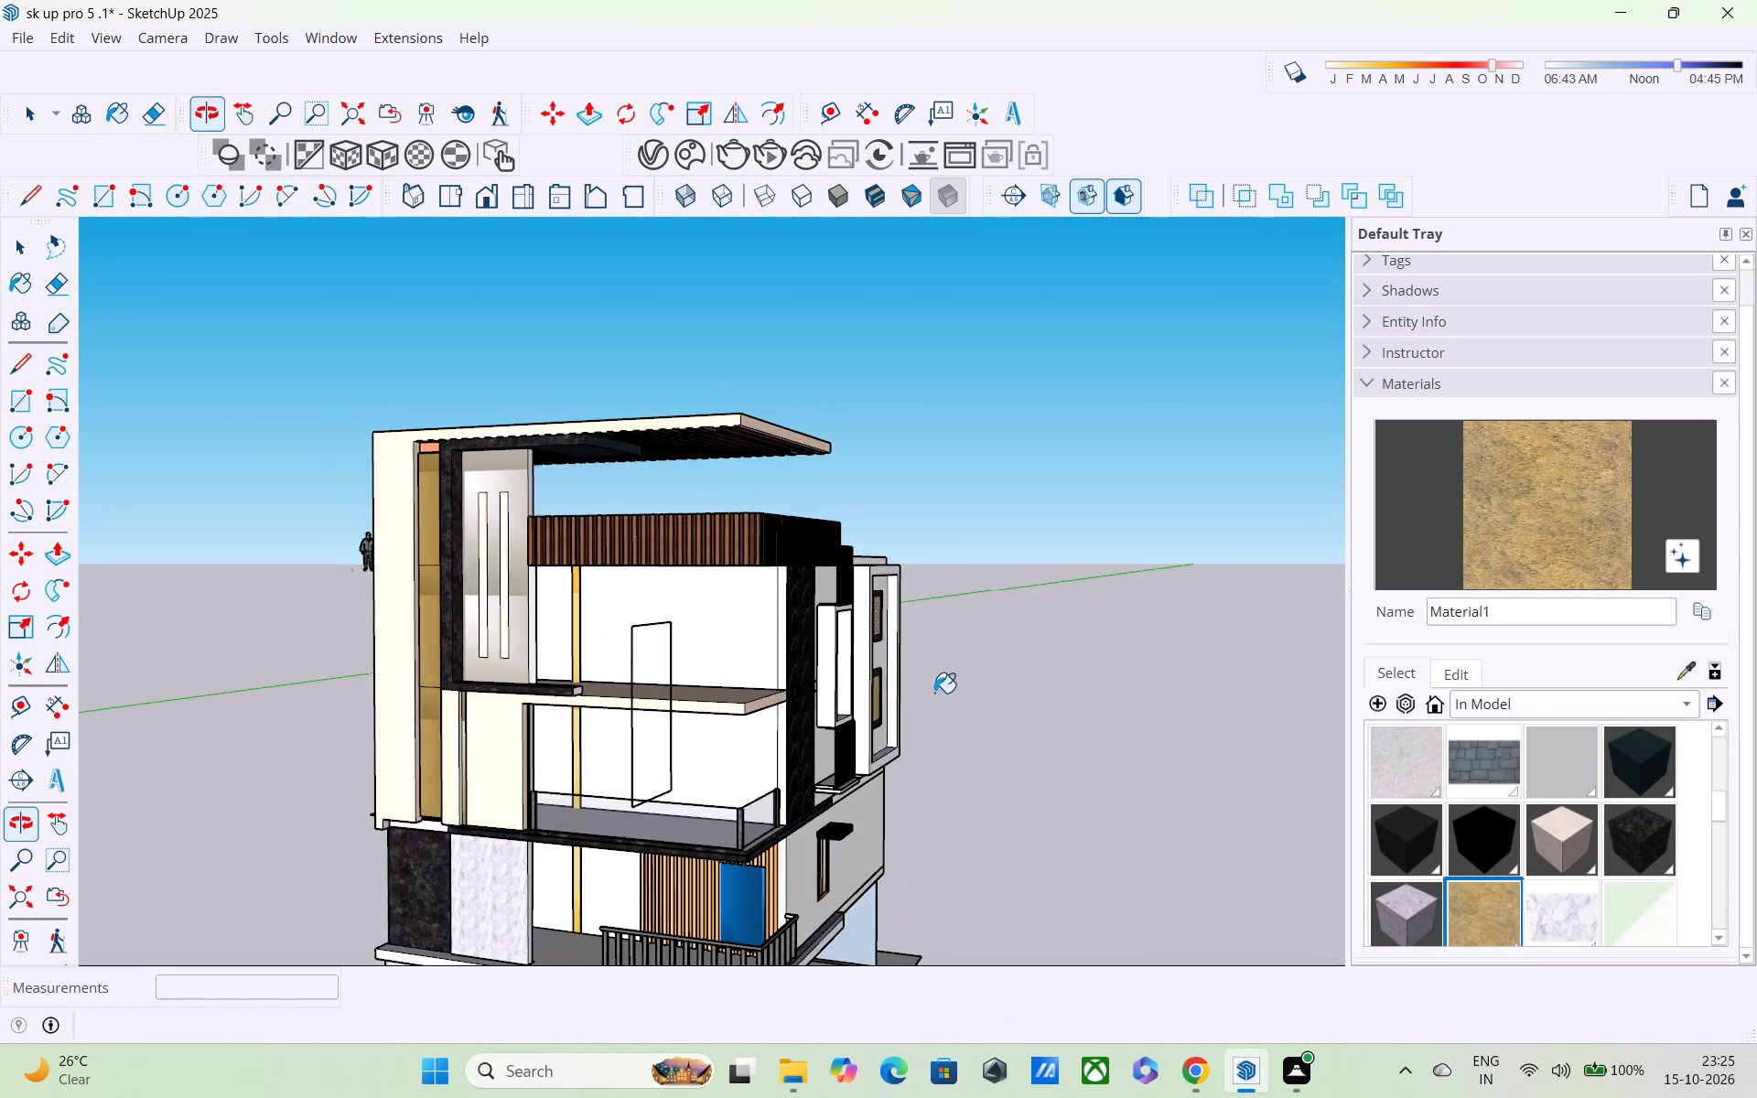
scroll(934, 693, "down", 4)
scroll(823, 696, "up", 4)
Delete the two vertical edges of the stray rectangle floating outside the house.
key("space")
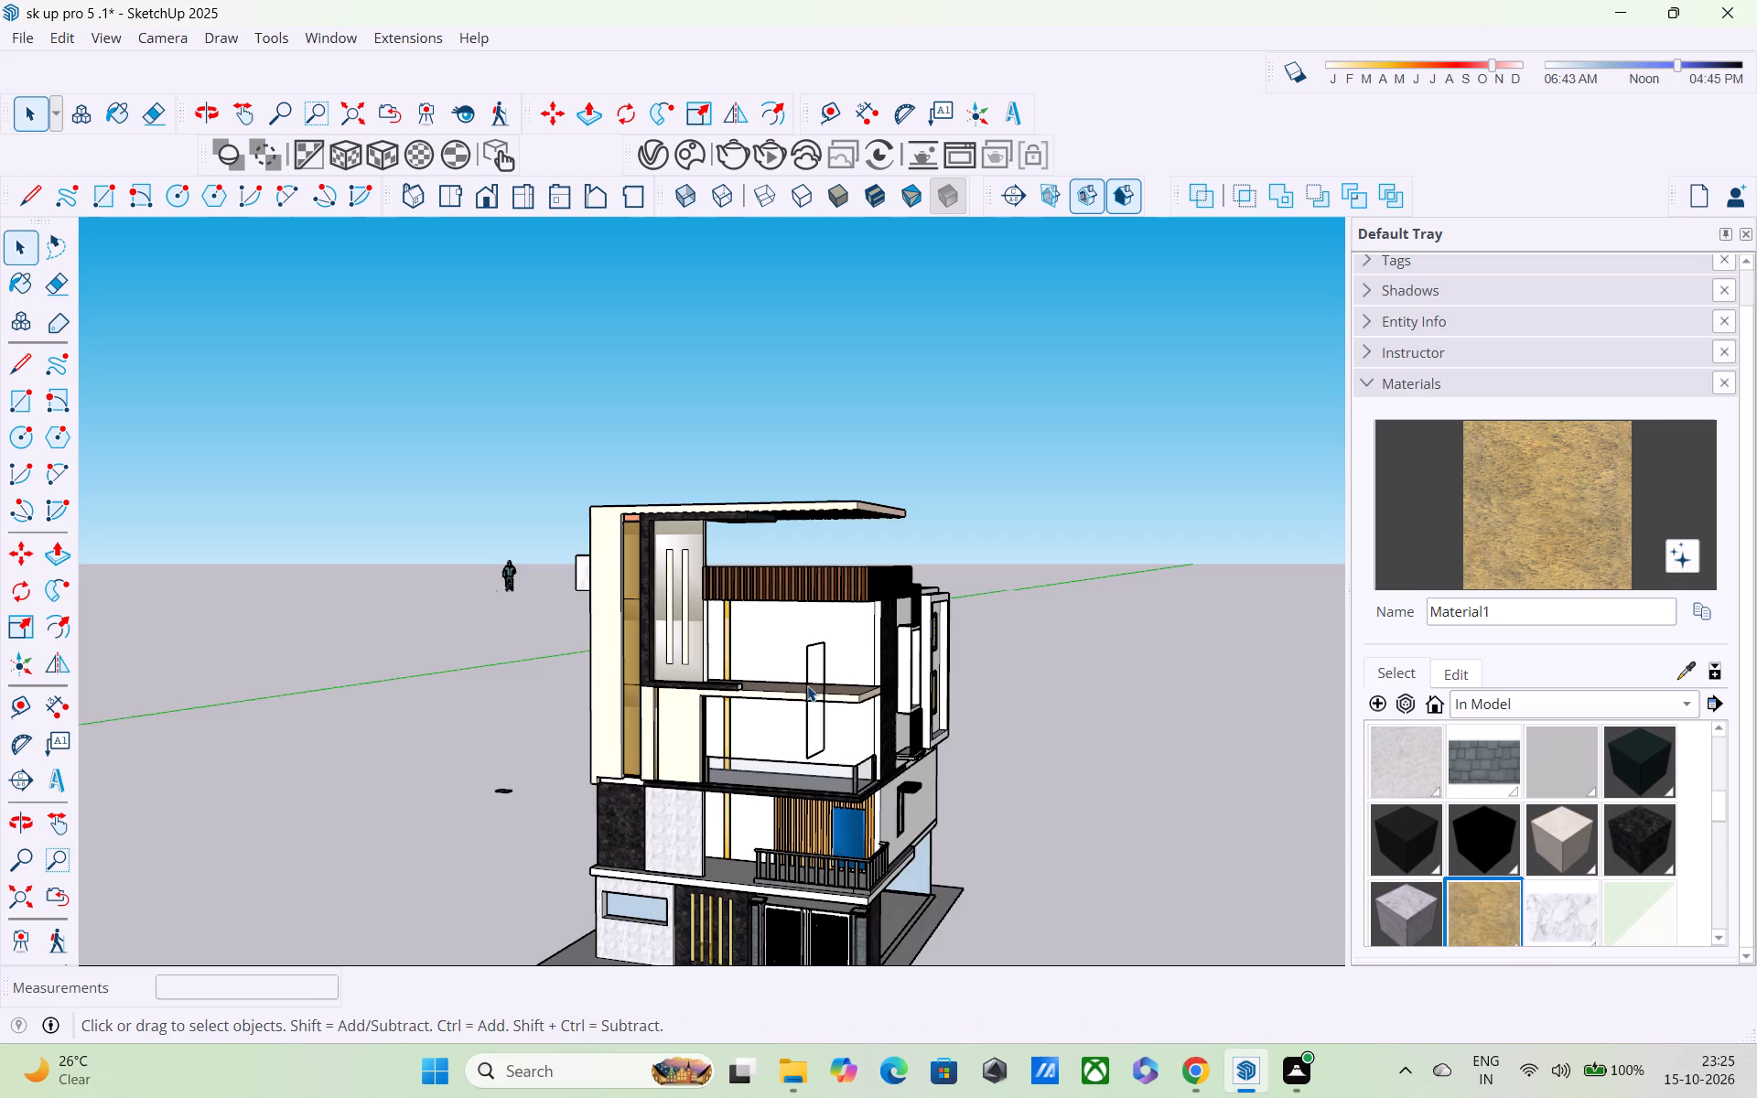
middle_click_drag(823, 700, 868, 821)
scroll(840, 757, "up", 5)
scroll(847, 759, "down", 2)
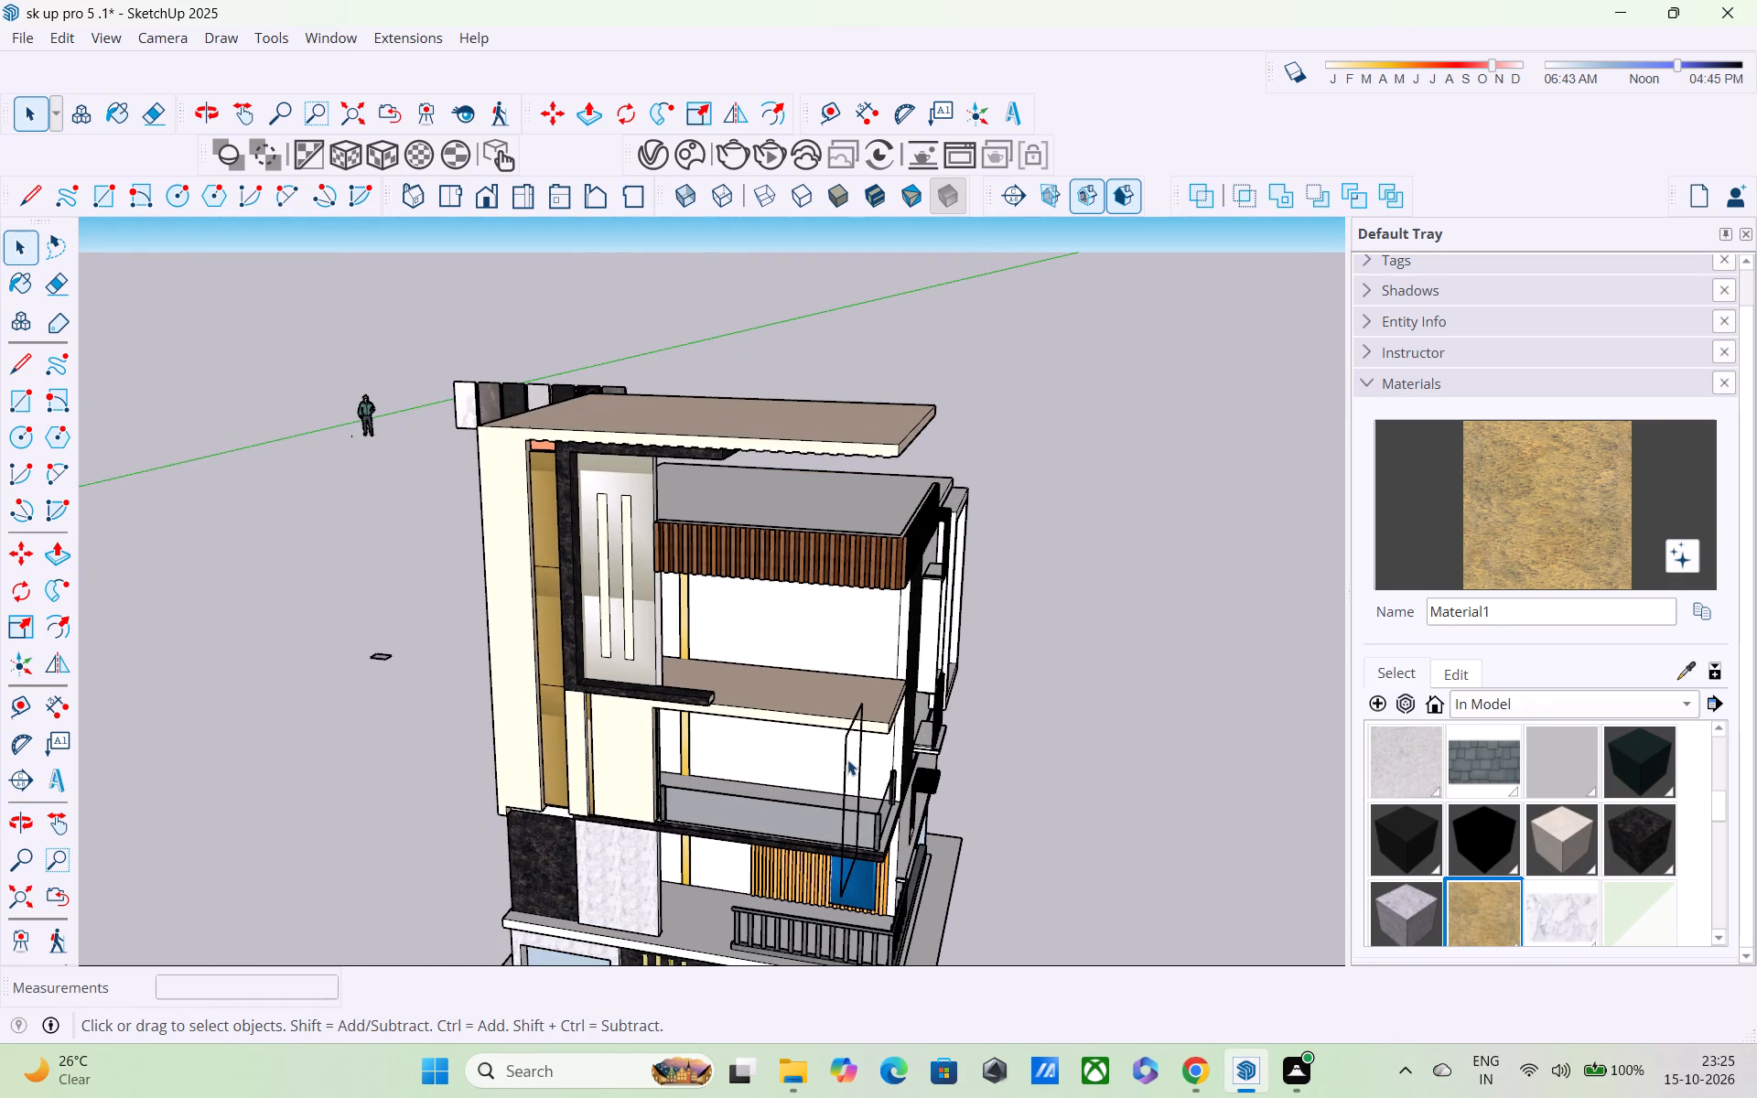
left_click(842, 754)
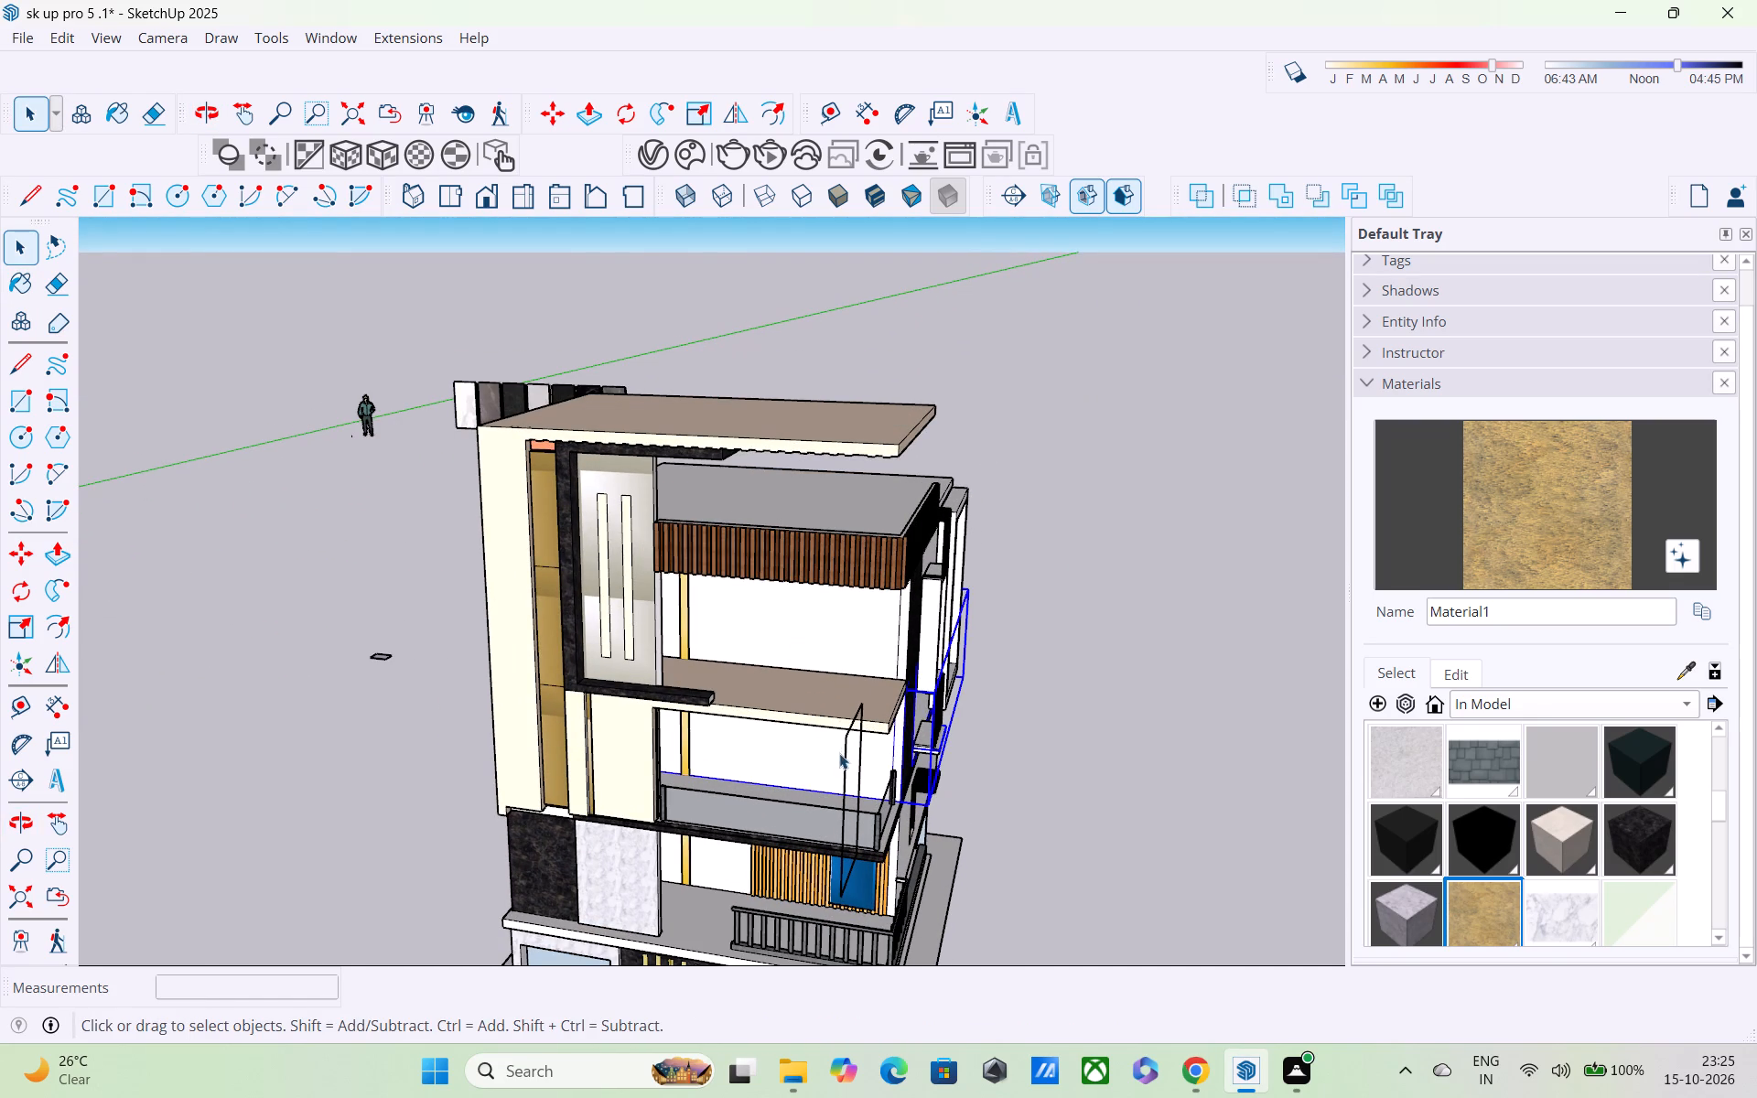
left_click(1116, 669)
middle_click_drag(889, 727, 501, 630)
scroll(501, 630, "up", 3)
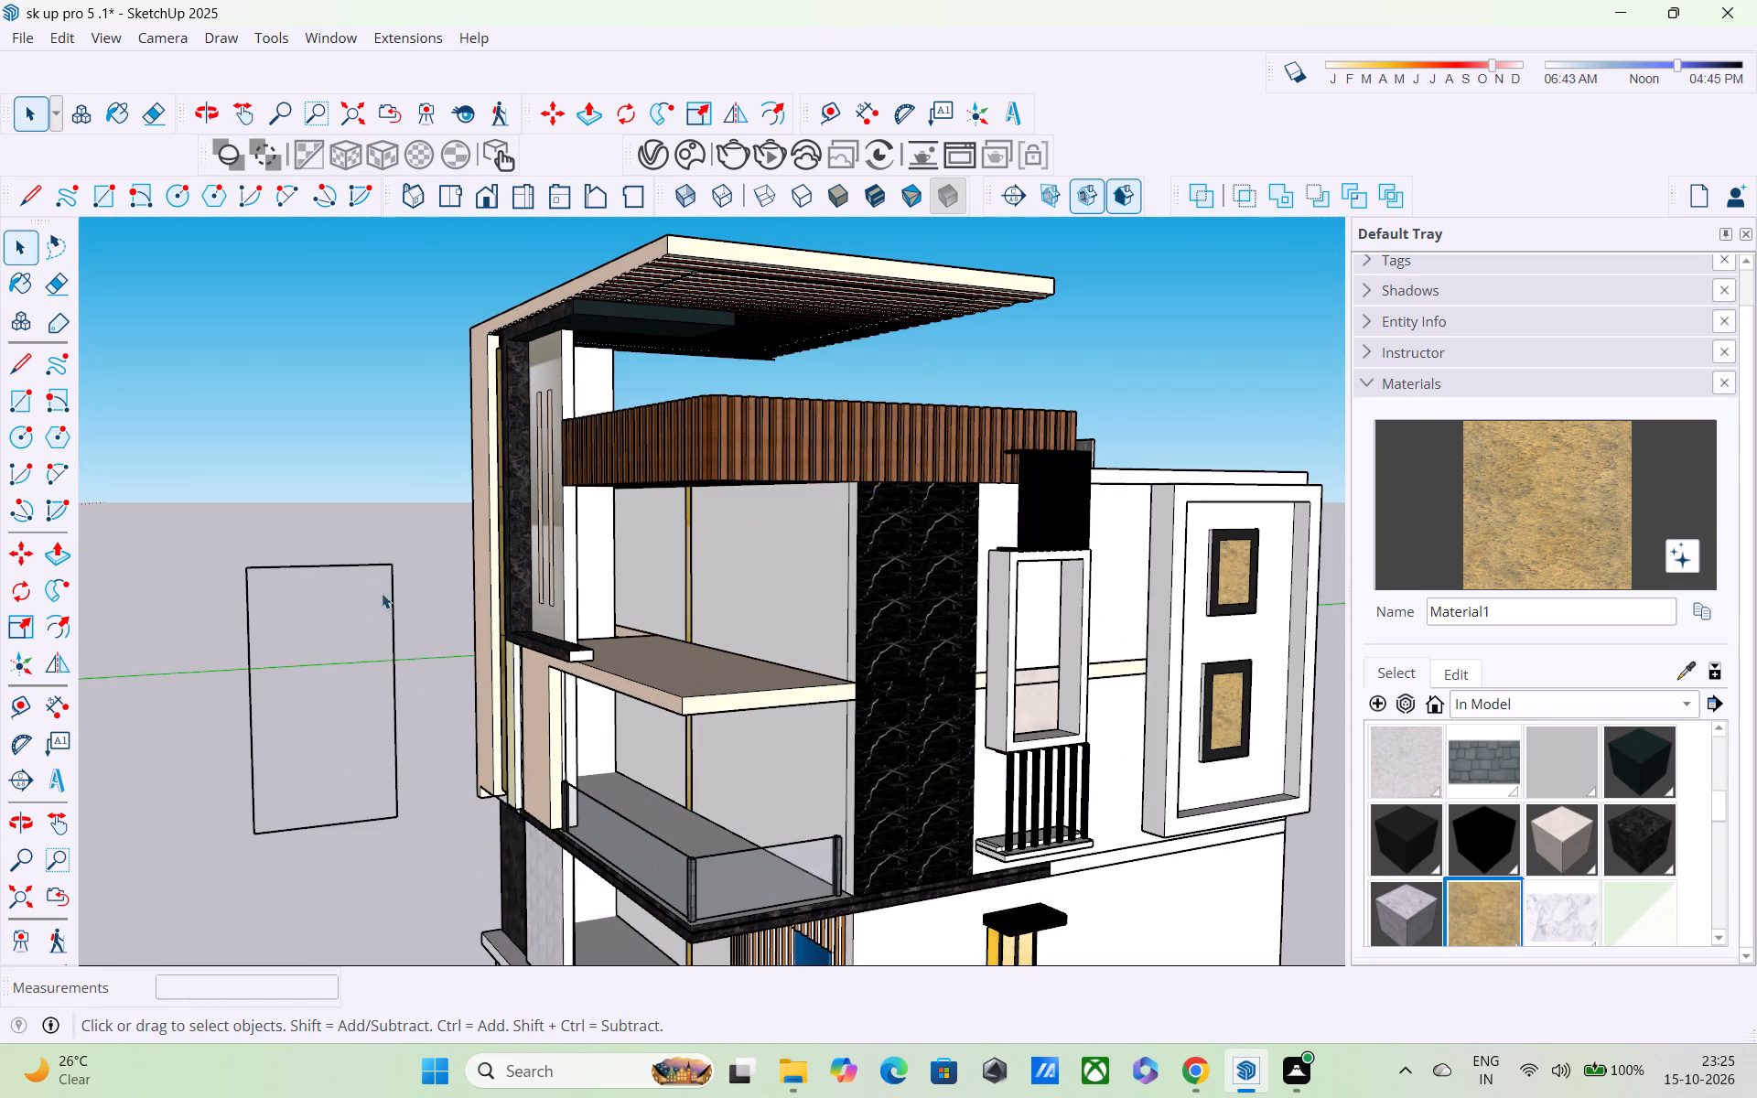
left_click(314, 564)
left_click(314, 565)
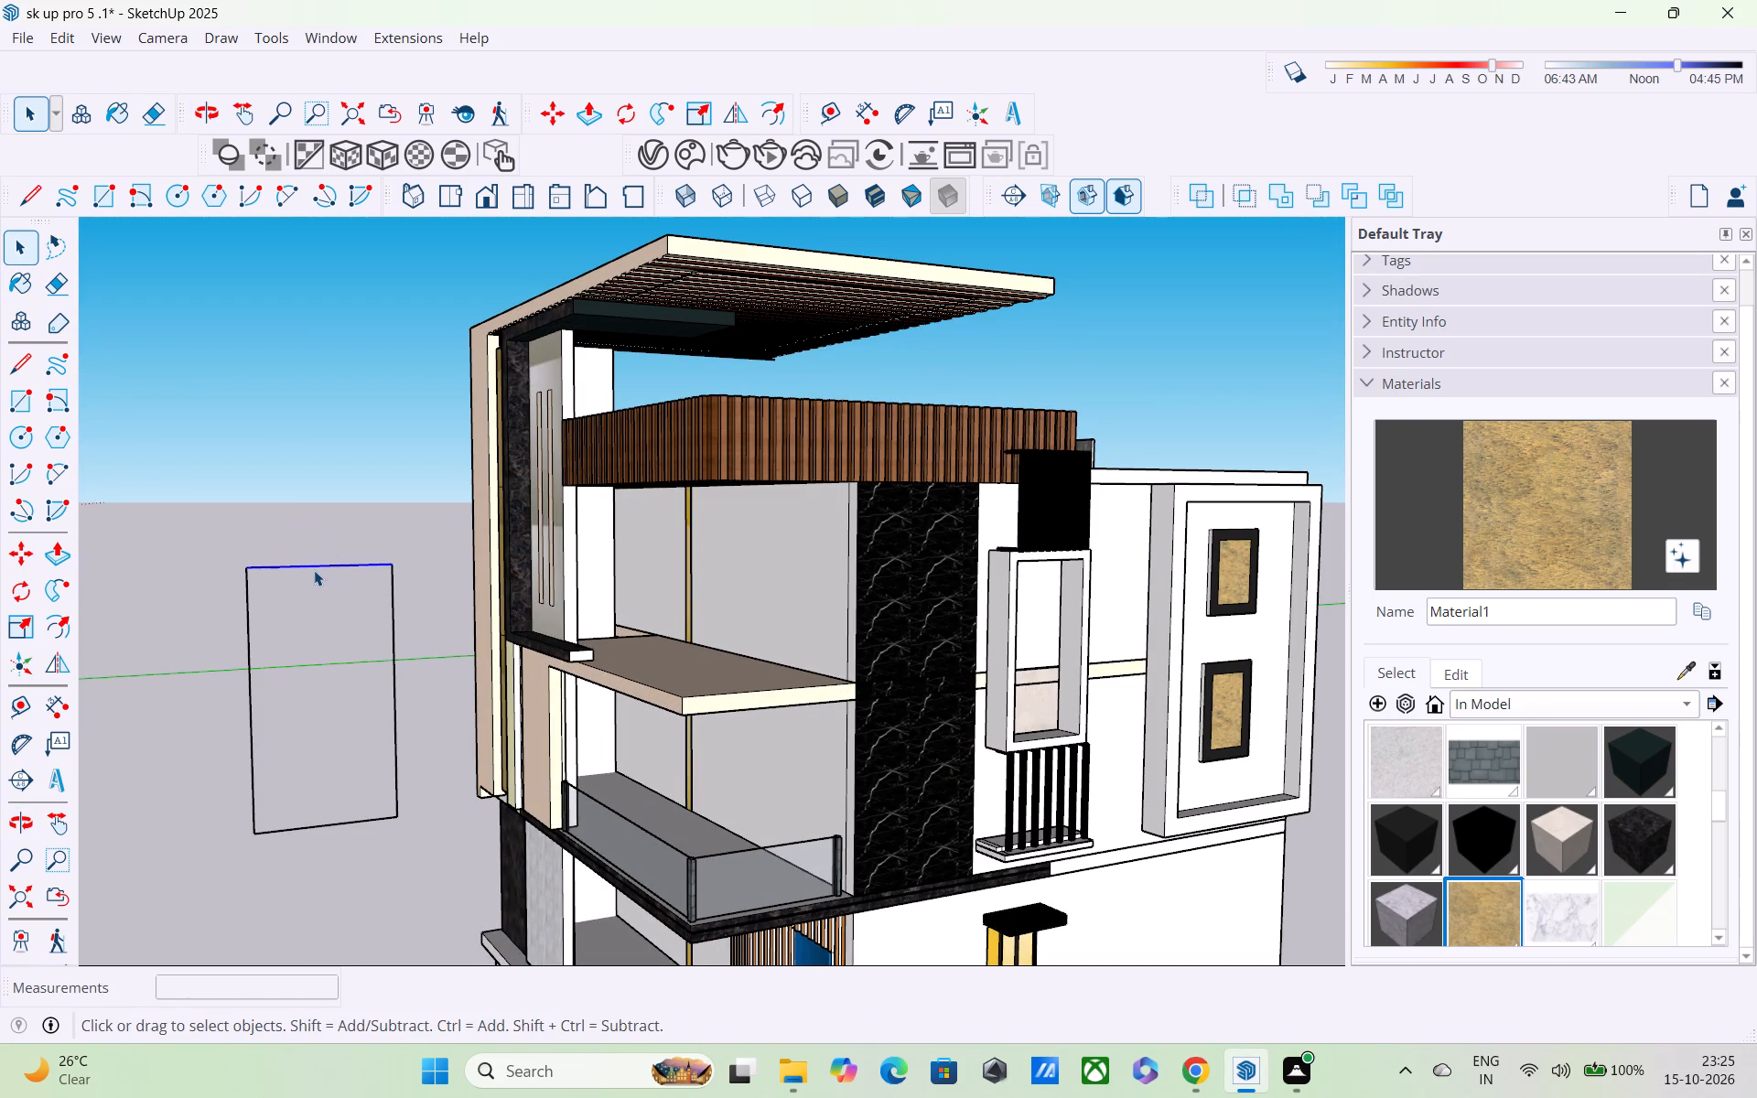
left_click(314, 570)
left_click_drag(351, 485, 124, 737)
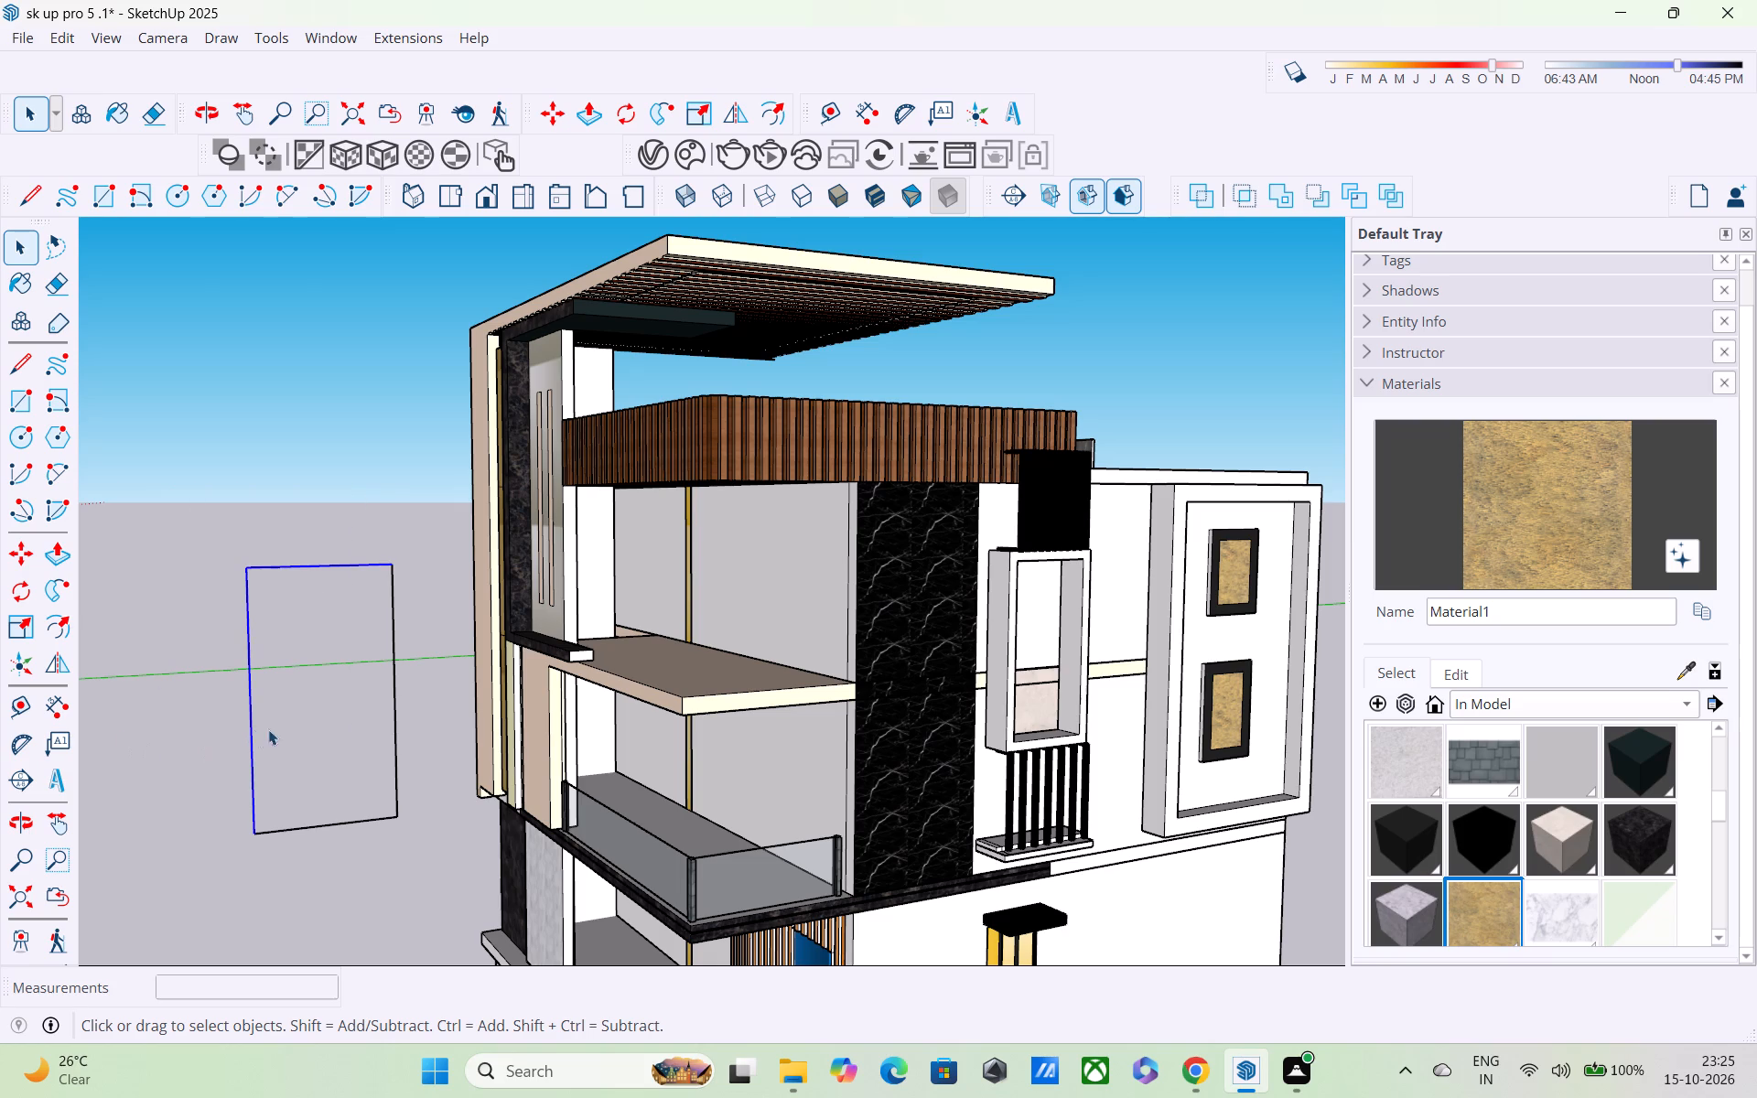
left_click_drag(406, 693, 221, 788)
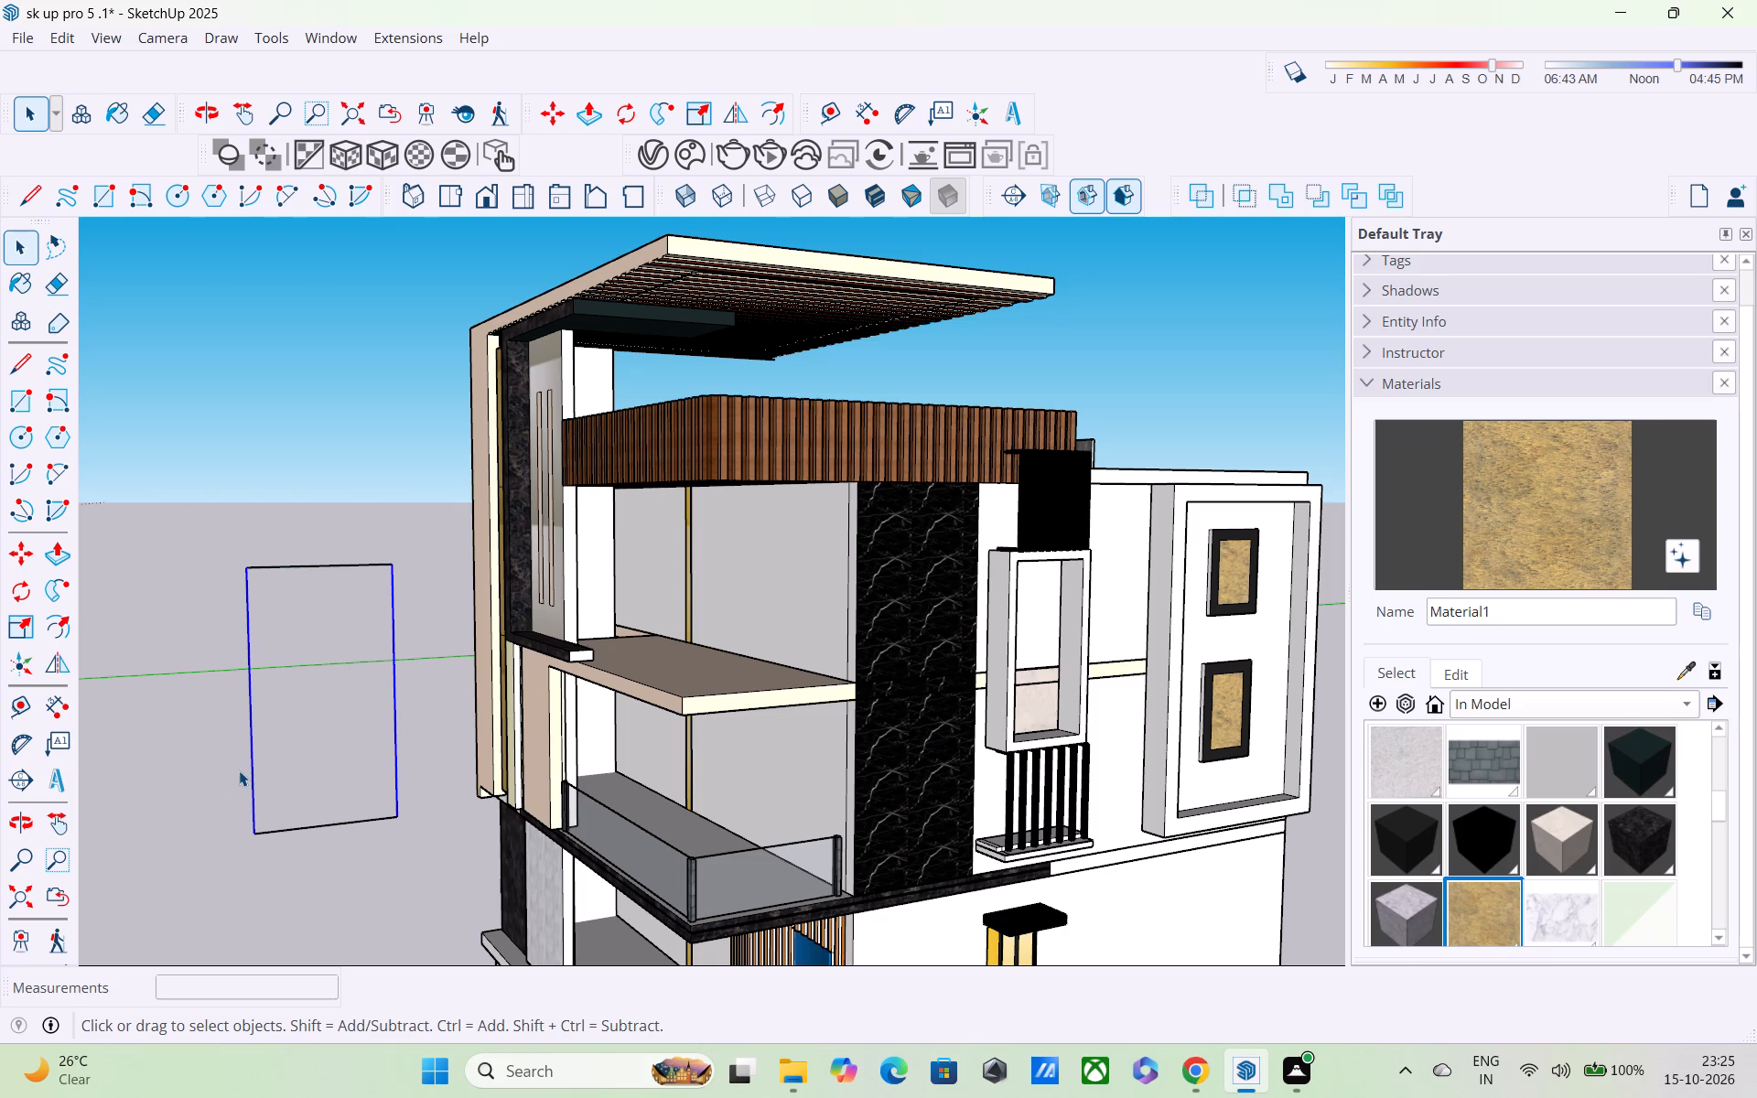
key("Delete")
Delete the remaining top and bottom edges of the stray floating rectangle.
scroll(239, 770, "up", 1)
left_click_drag(394, 408, 394, 562)
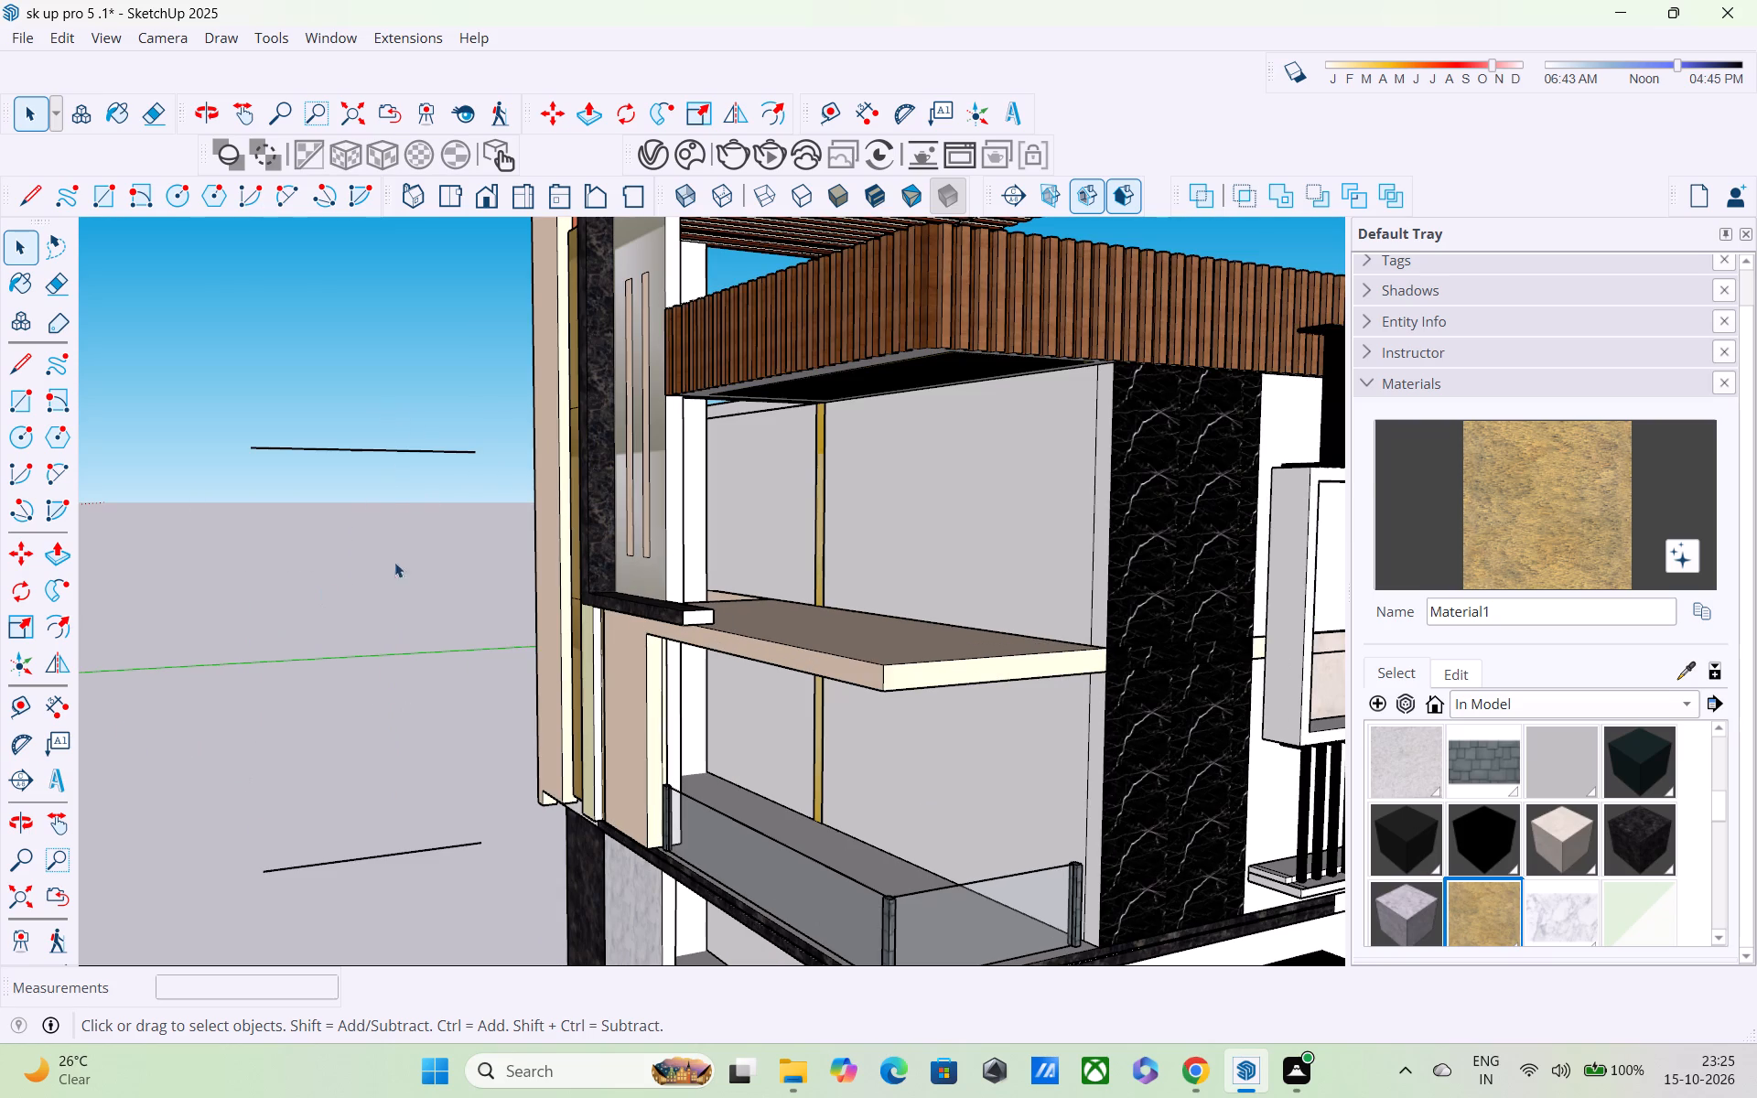
left_click_drag(394, 562, 338, 888)
key("F12")
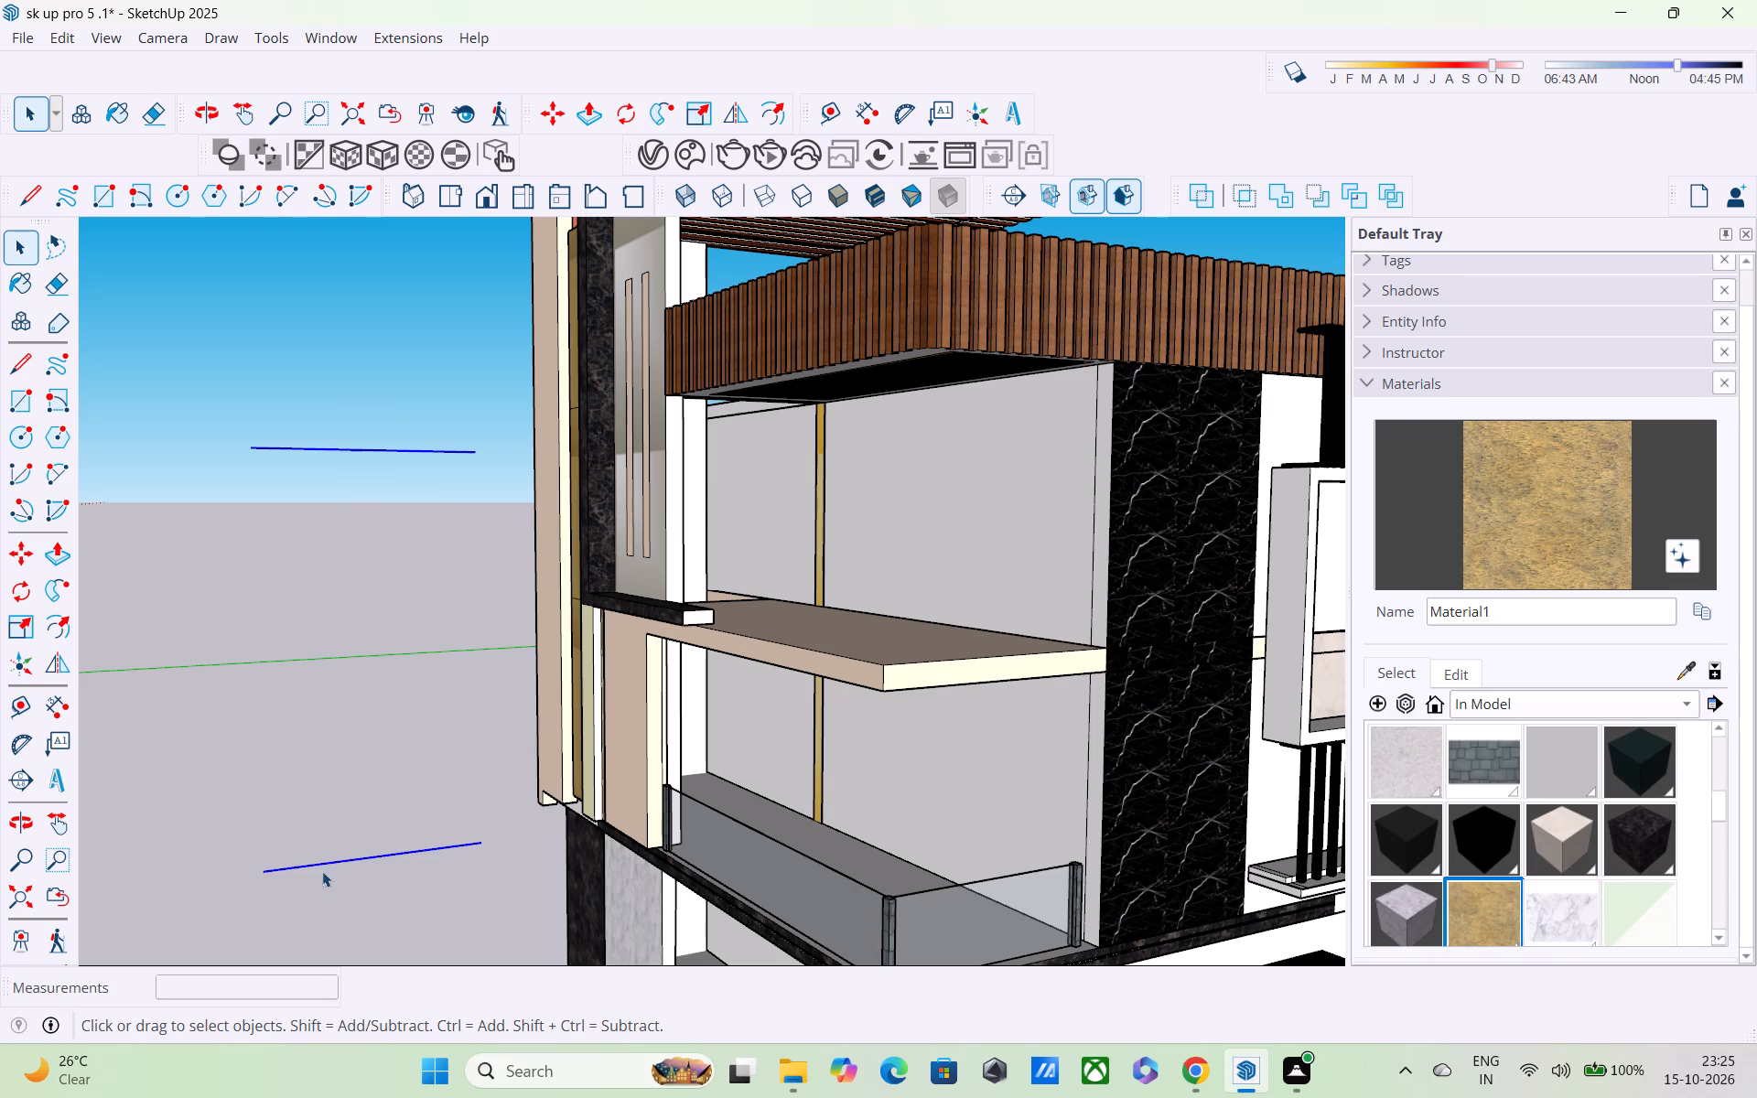
middle_click_drag(708, 648, 804, 705)
scroll(768, 633, "up", 4)
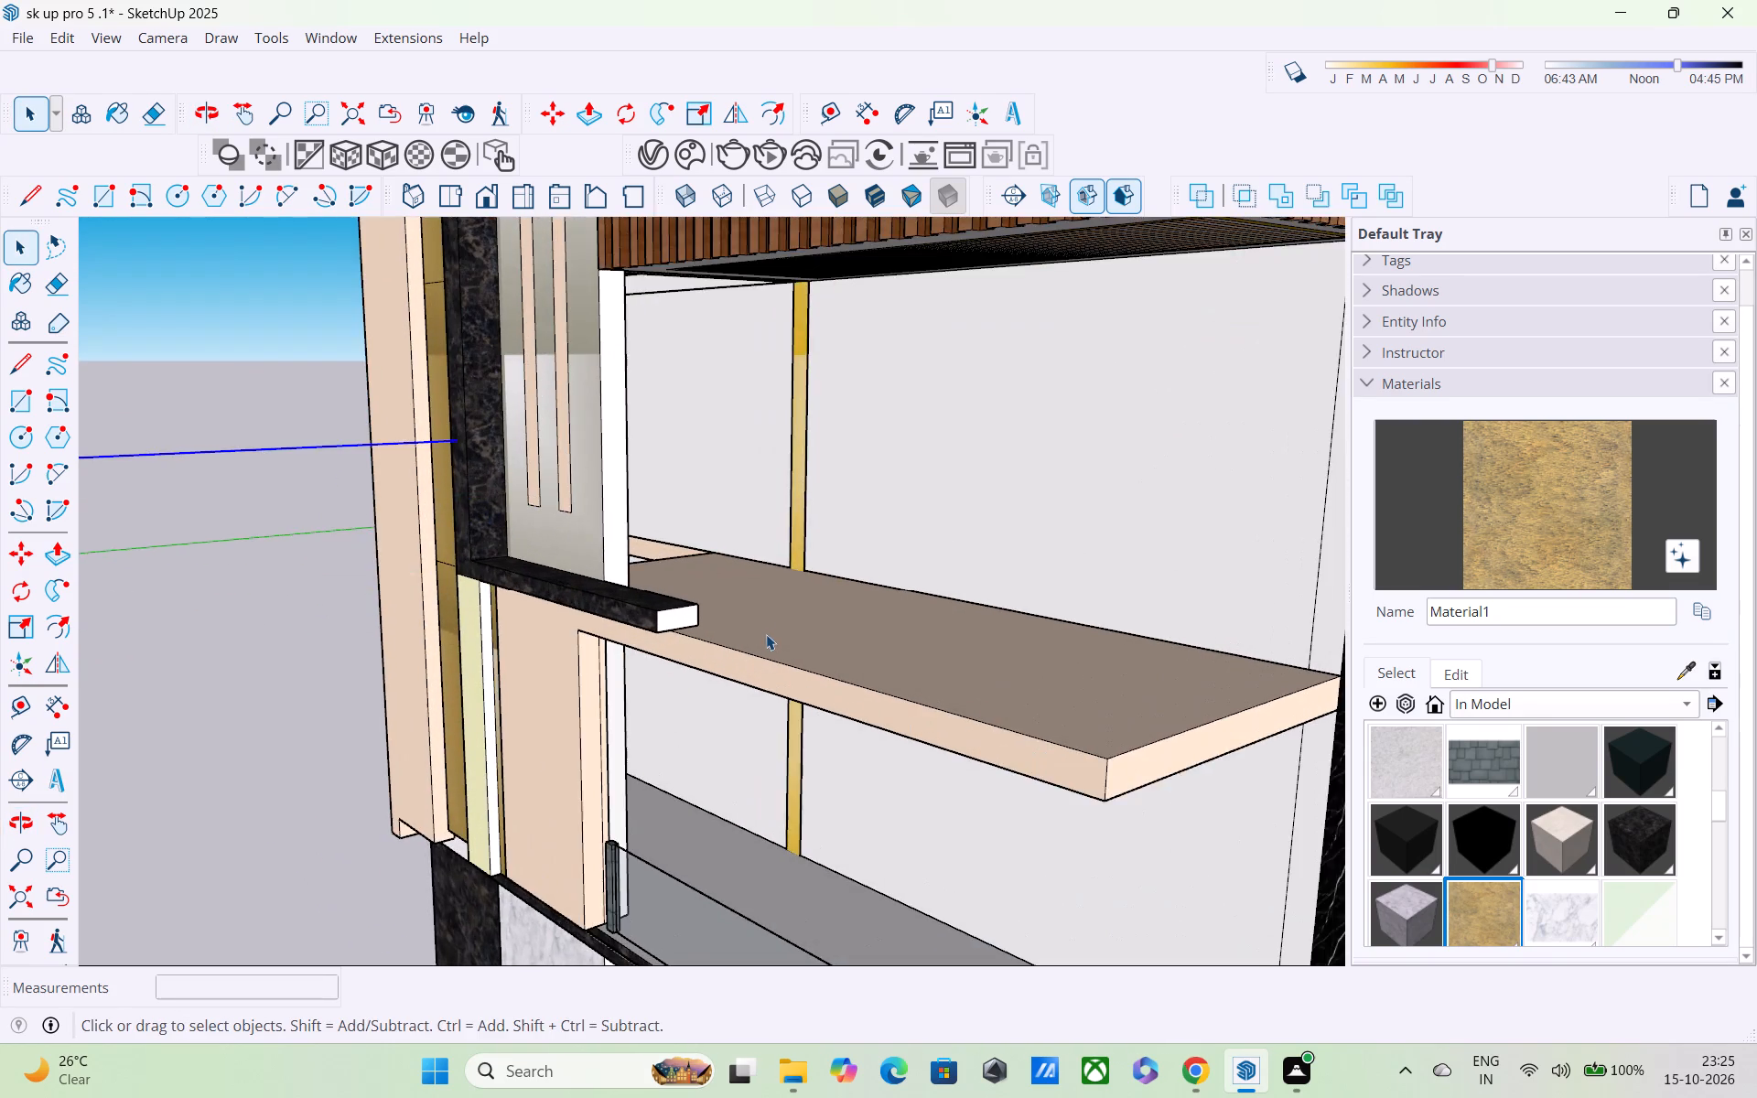
middle_click_drag(768, 638, 819, 678)
scroll(770, 654, "up", 6)
scroll(427, 687, "down", 7)
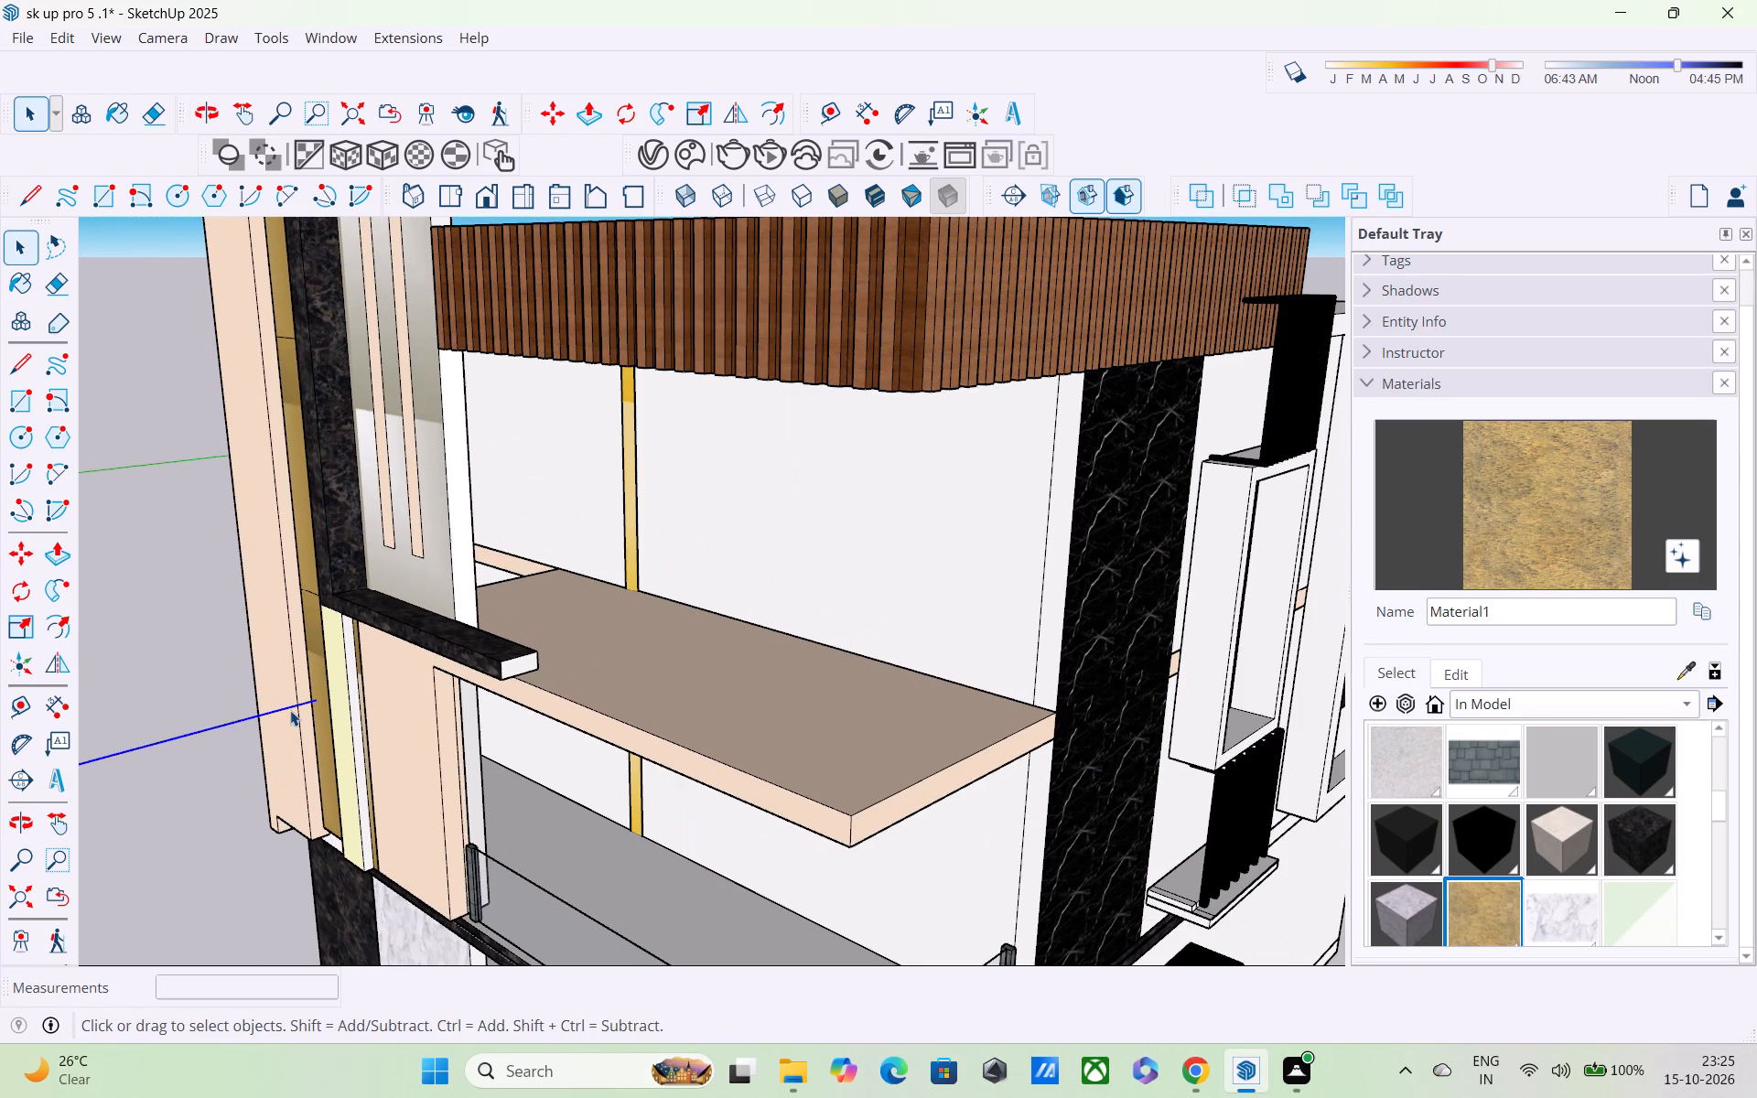
key("Delete")
Draw a small rectangle, about 7" by 2", on the upper balcony slab beside the base of the white column.
scroll(290, 710, "up", 1)
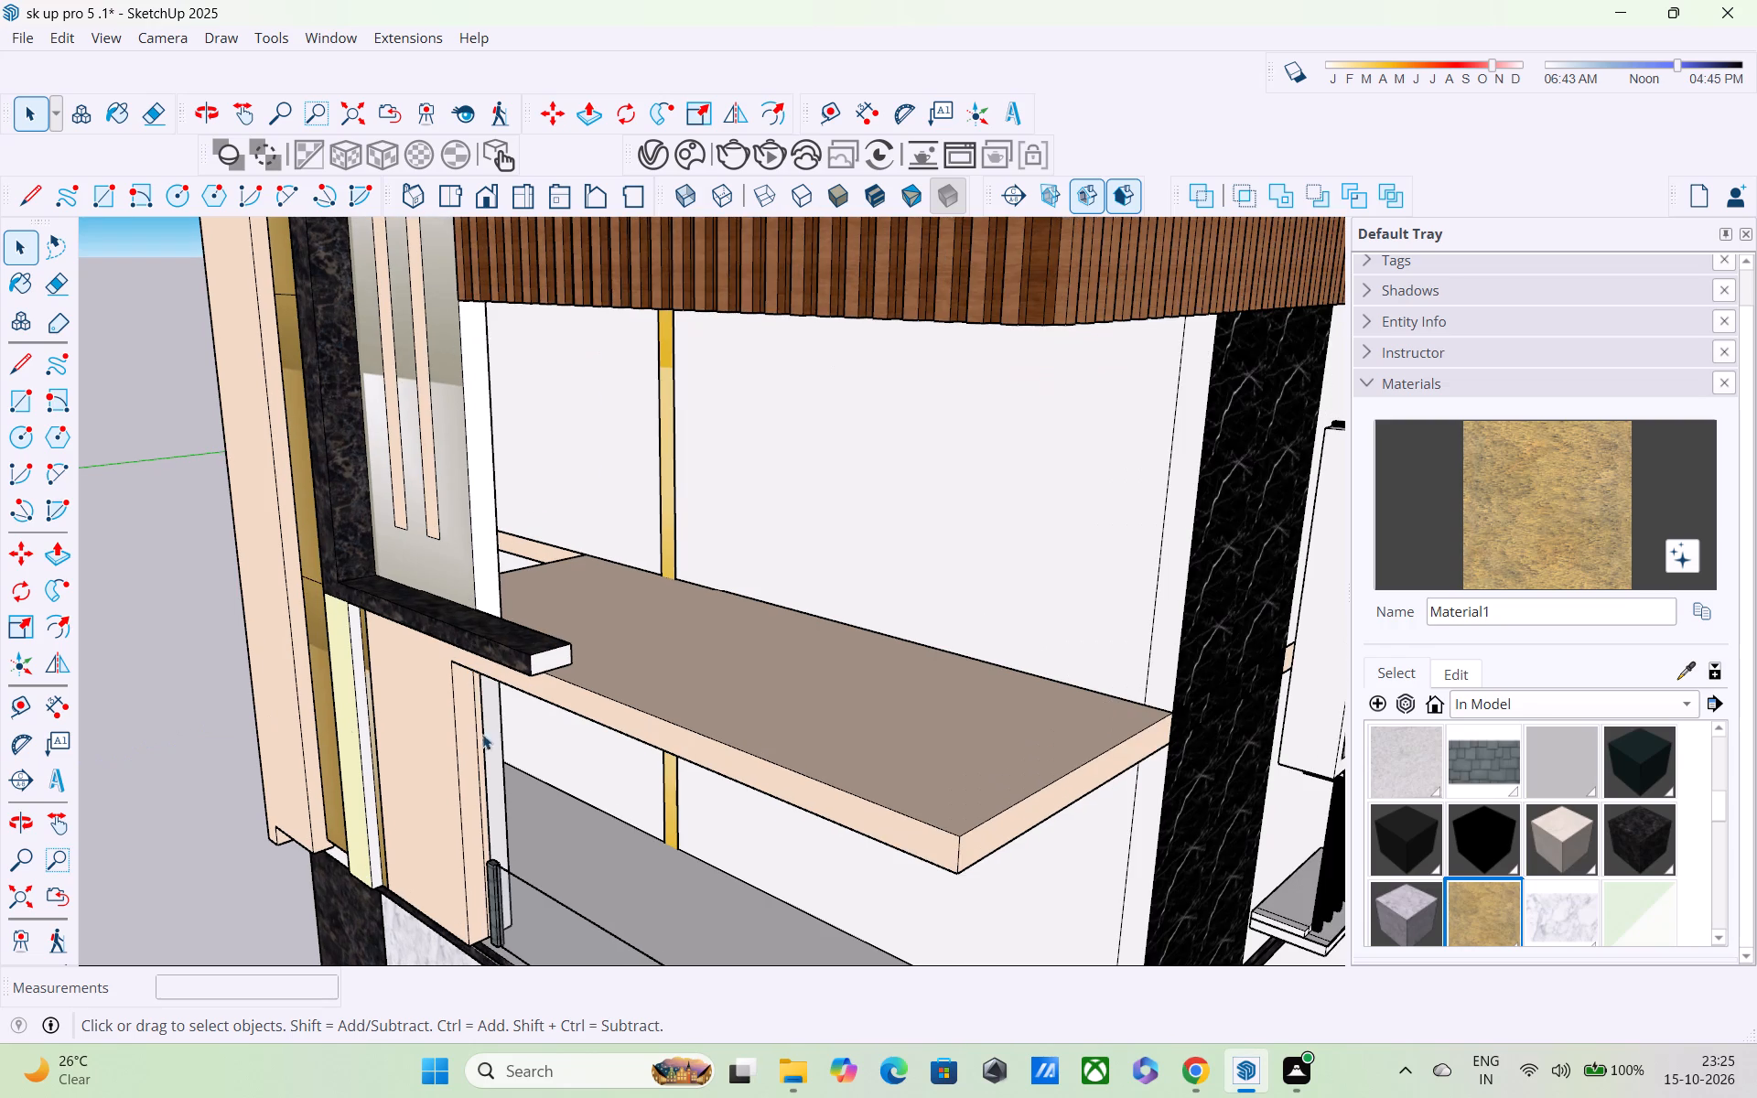
middle_click_drag(634, 734, 392, 786)
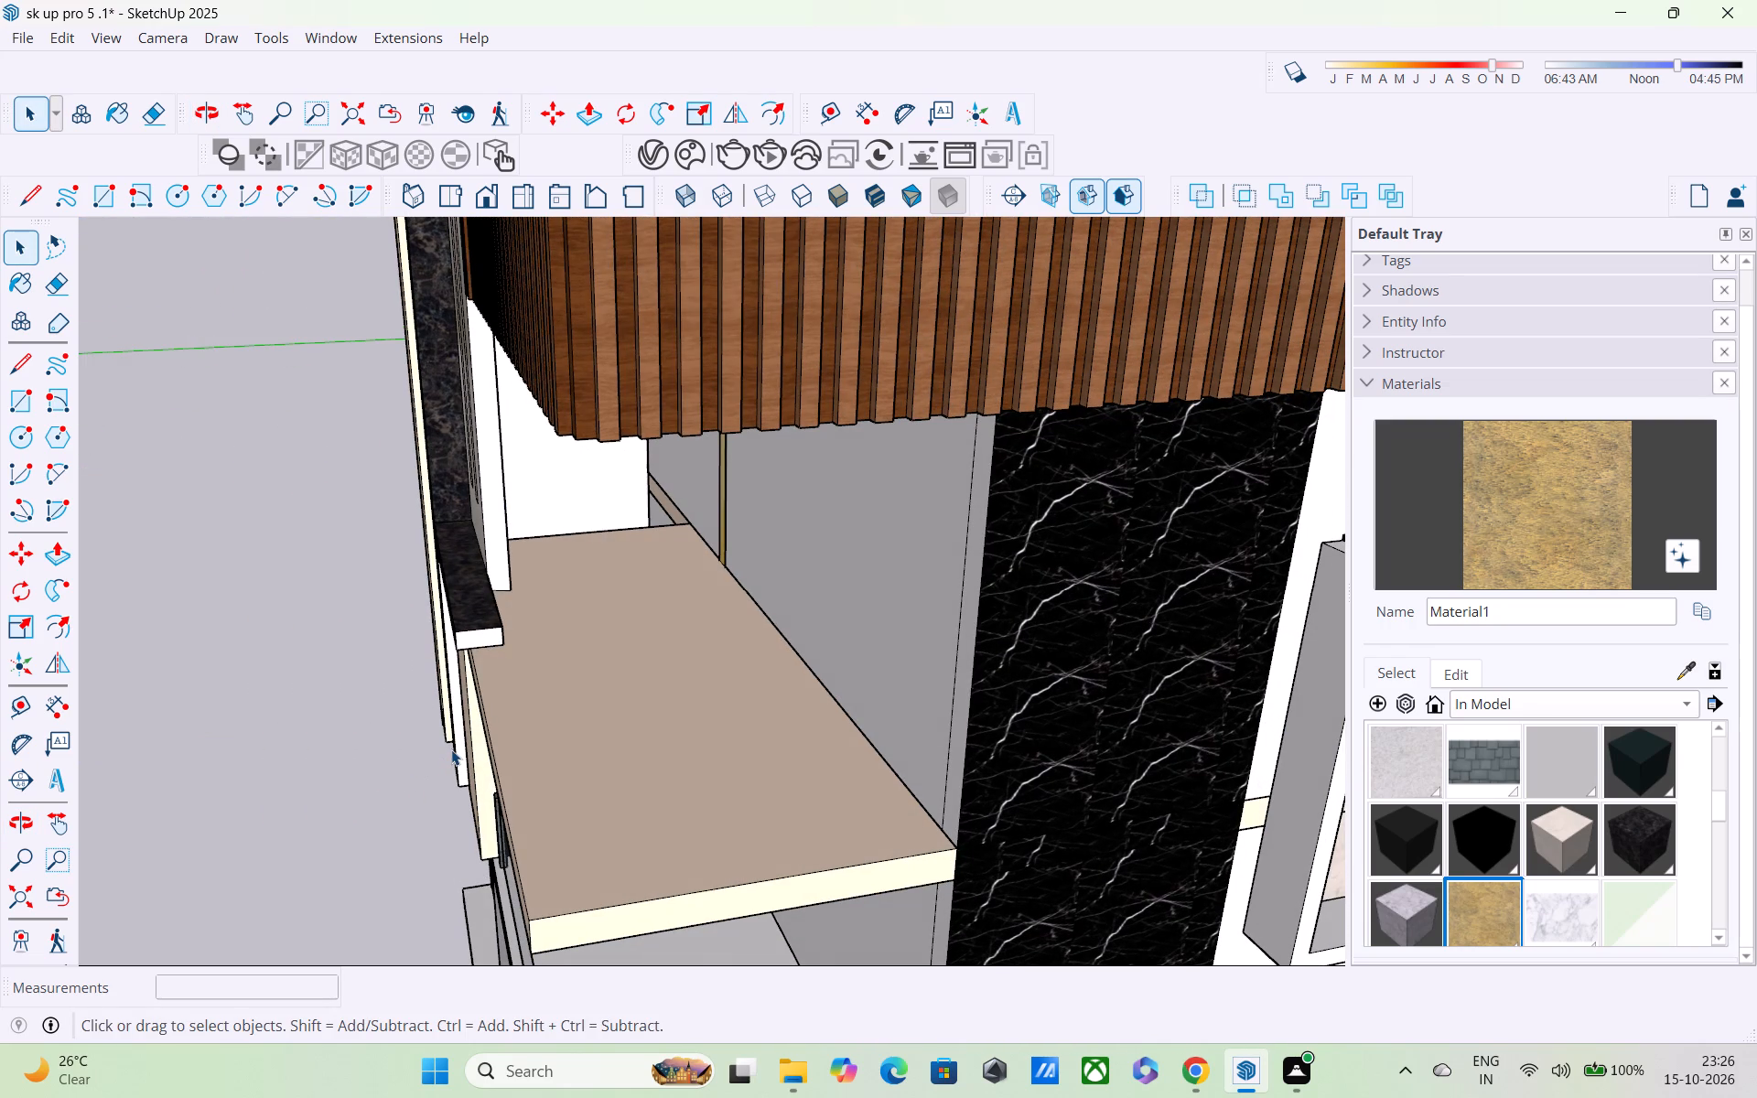
scroll(560, 651, "up", 1)
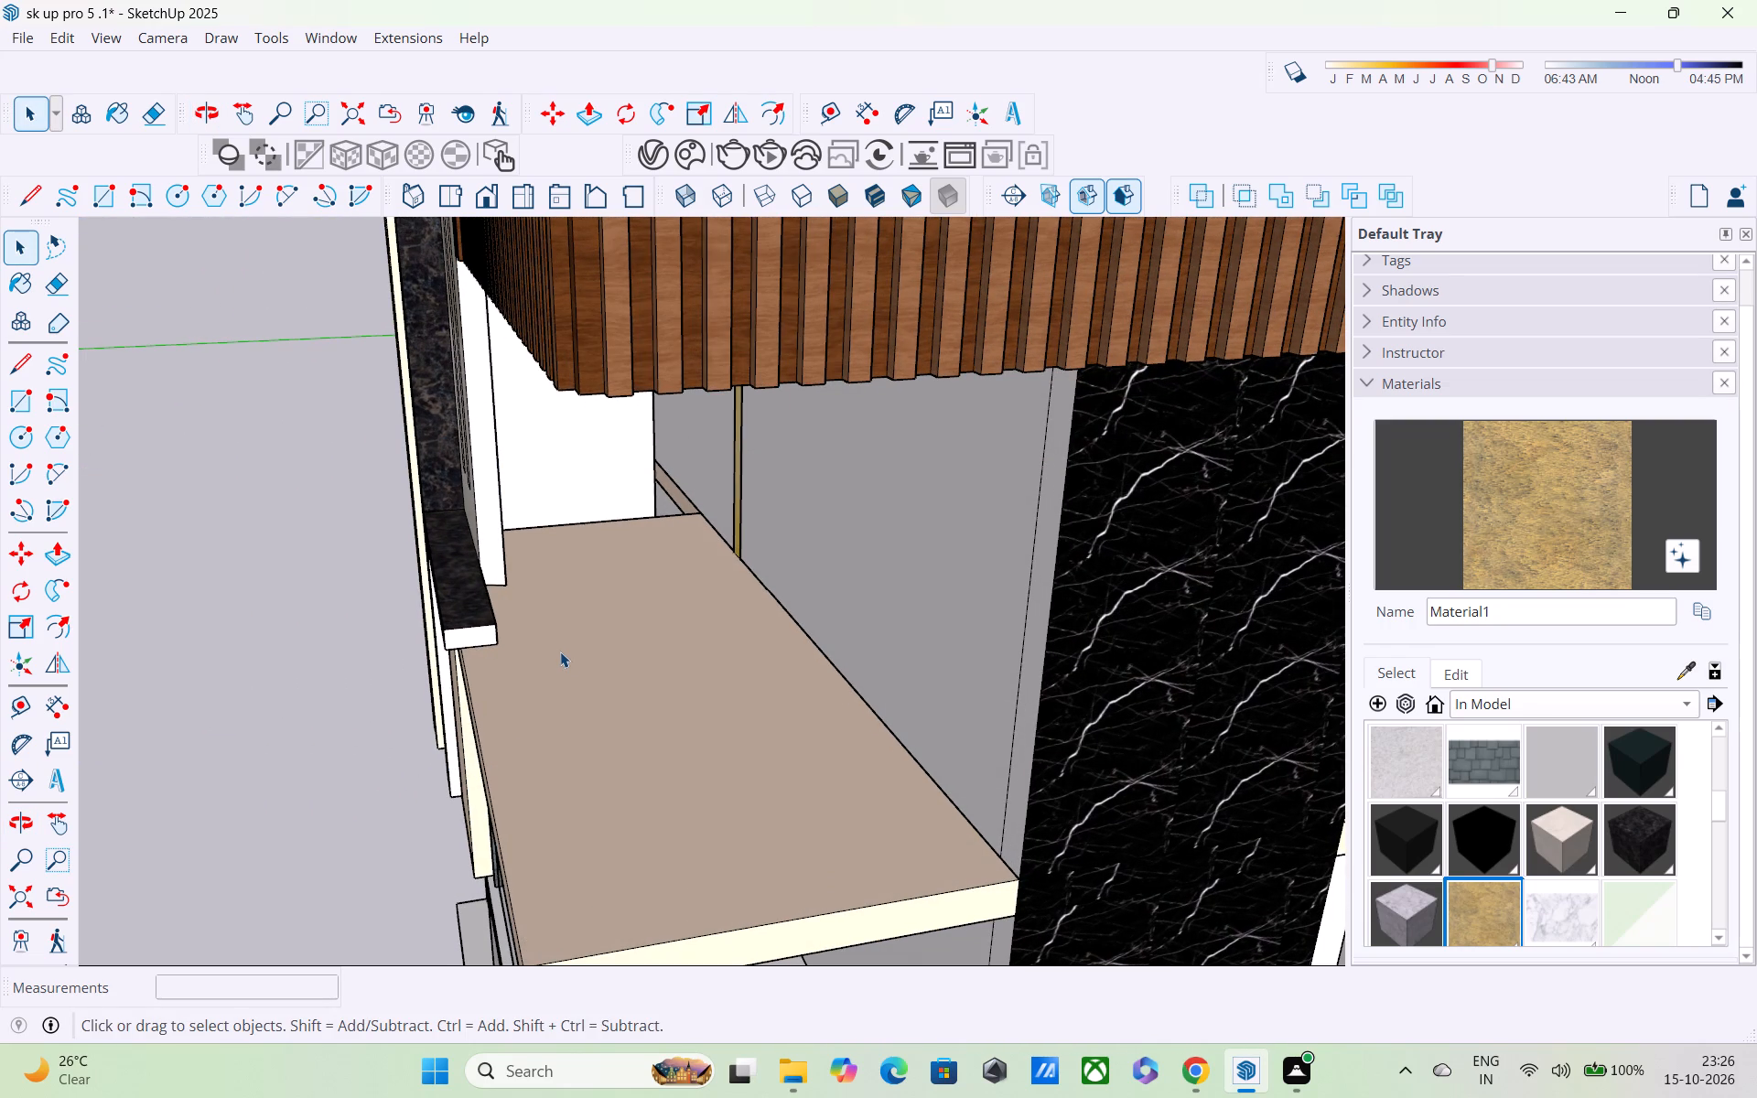
key("r")
scroll(537, 596, "up", 3)
scroll(447, 592, "up", 1)
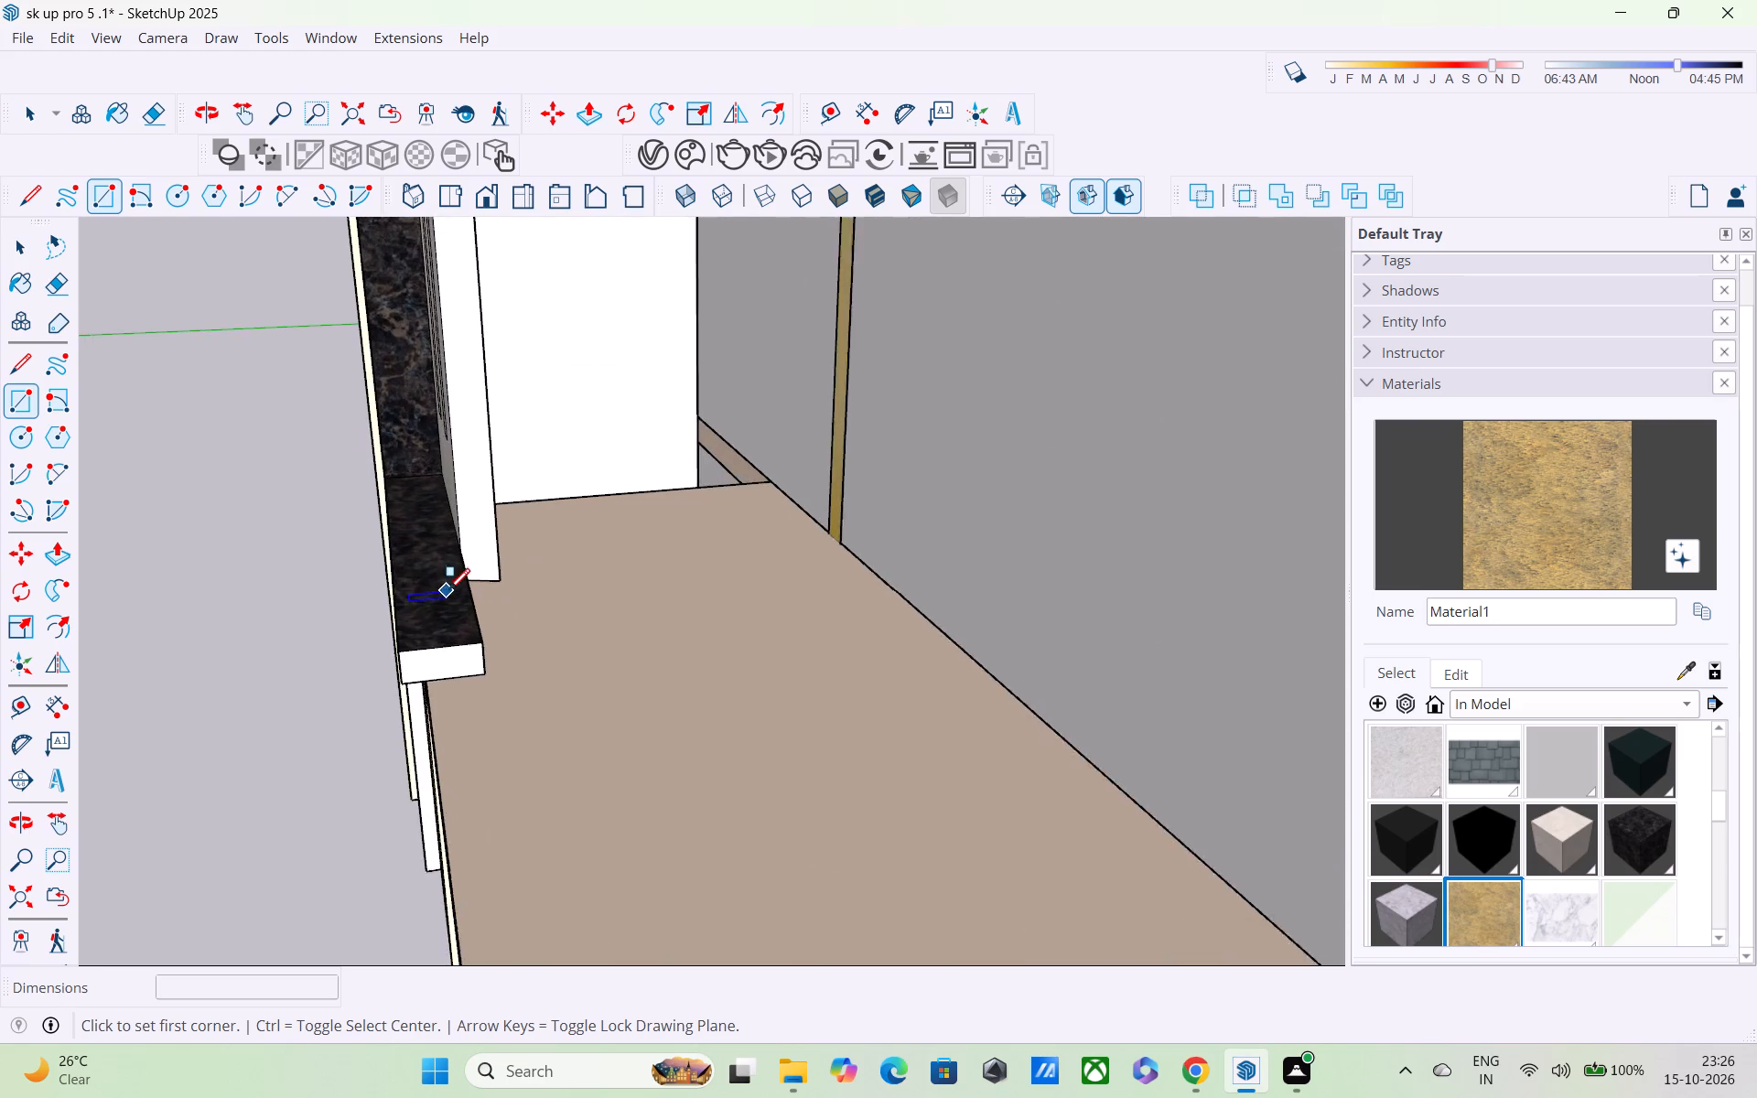
scroll(448, 592, "up", 7)
left_click(510, 588)
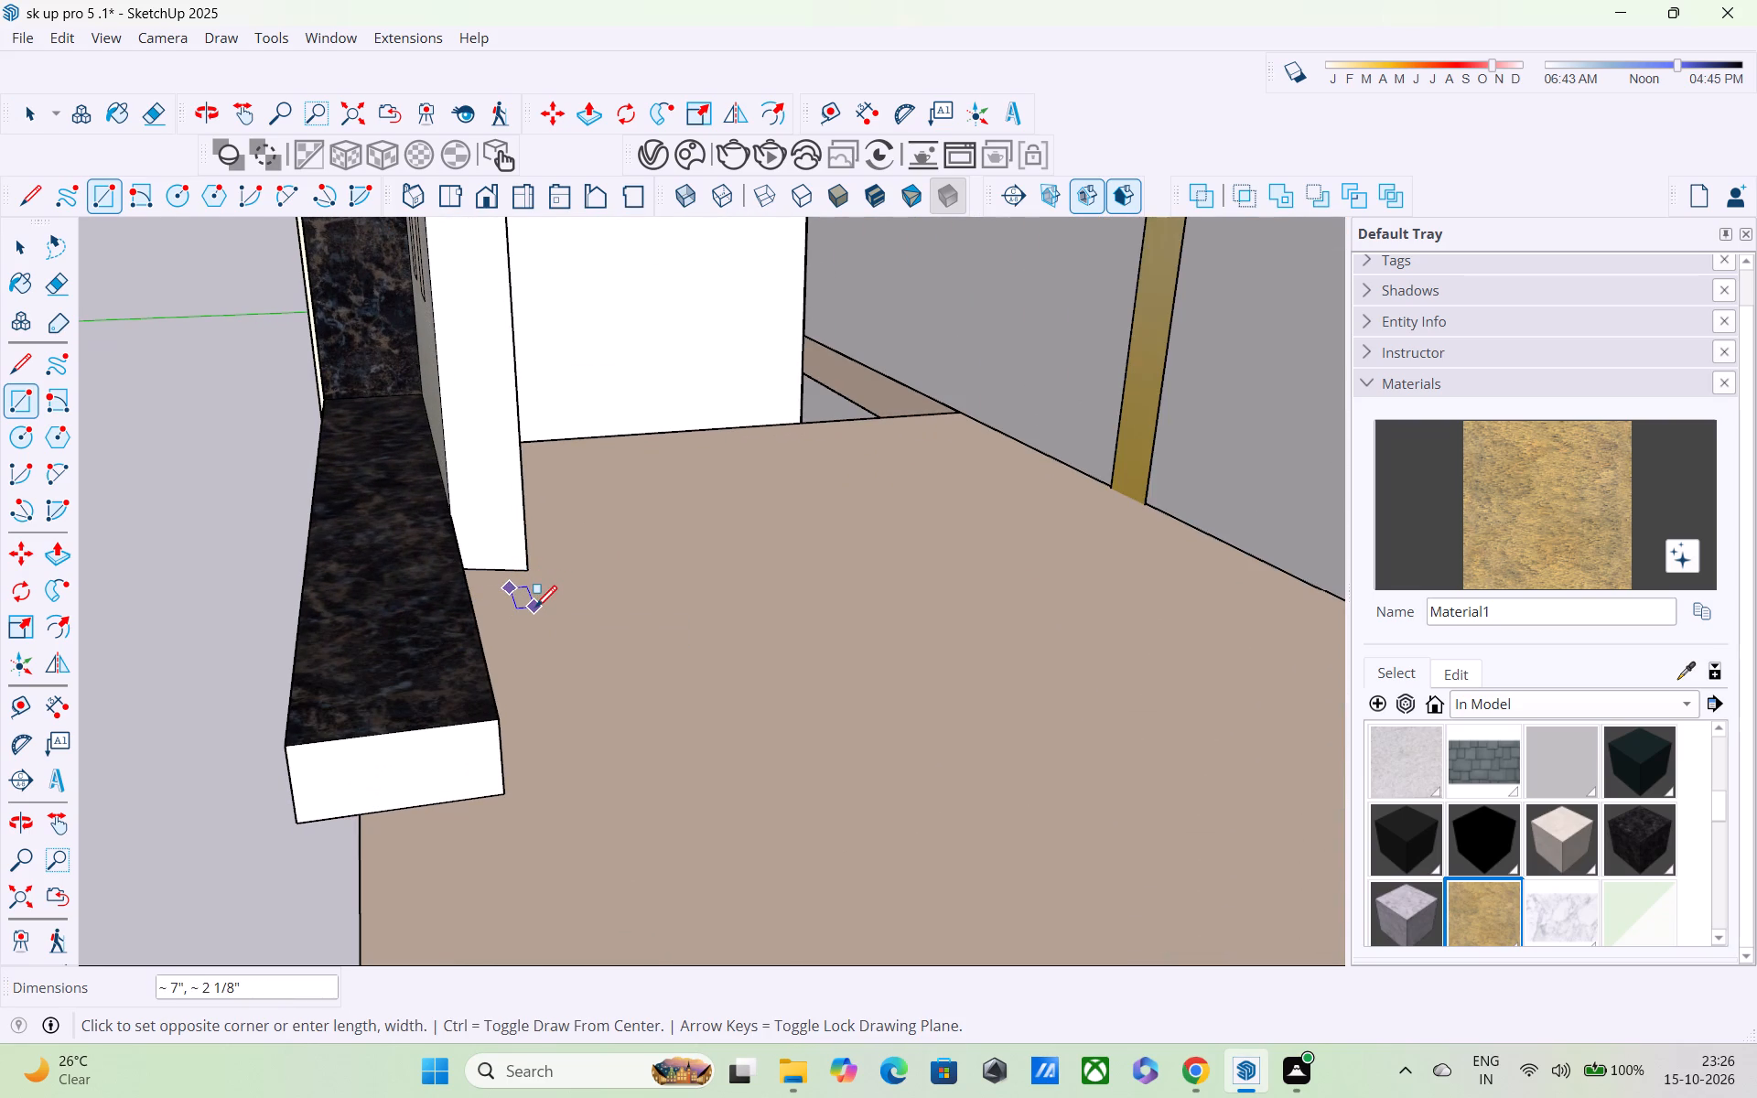
left_click(539, 609)
Push/Pull the small rectangle on the balcony slab up 3' to form a railing post.
scroll(609, 754, "down", 3)
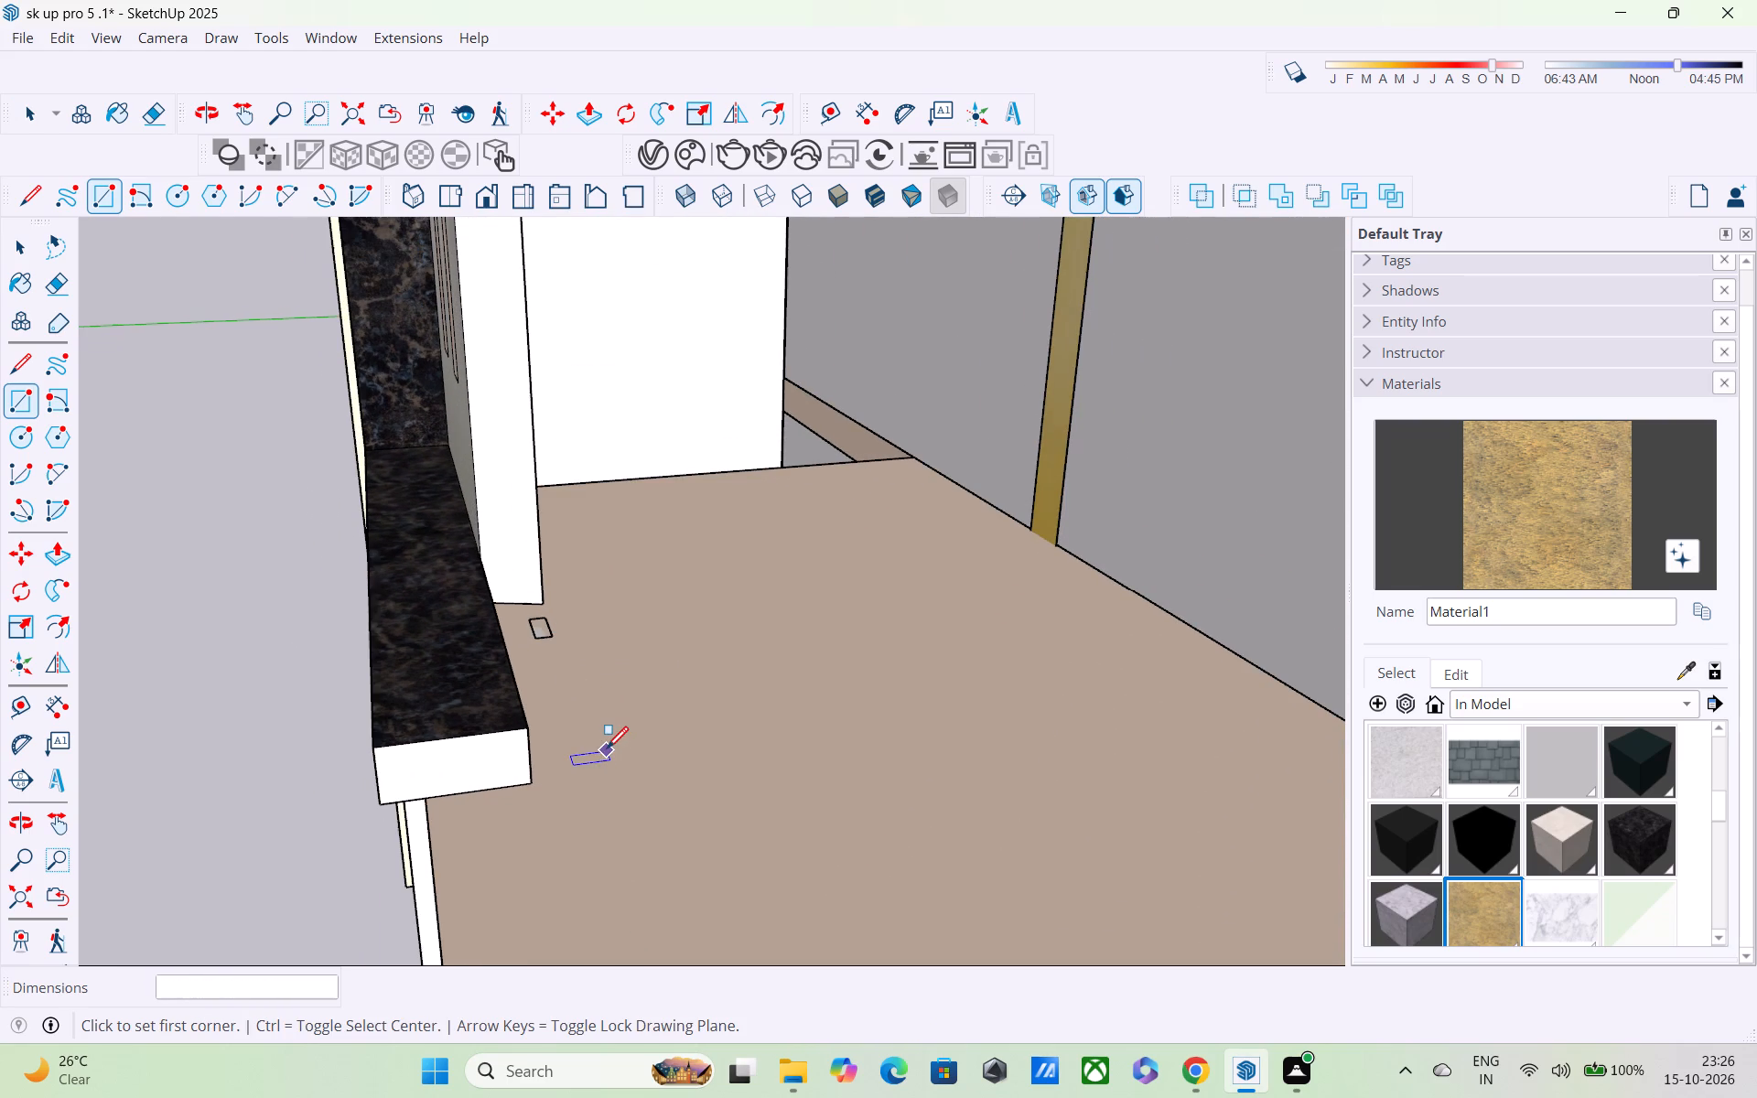
key("space")
type("p")
scroll(581, 701, "up", 3)
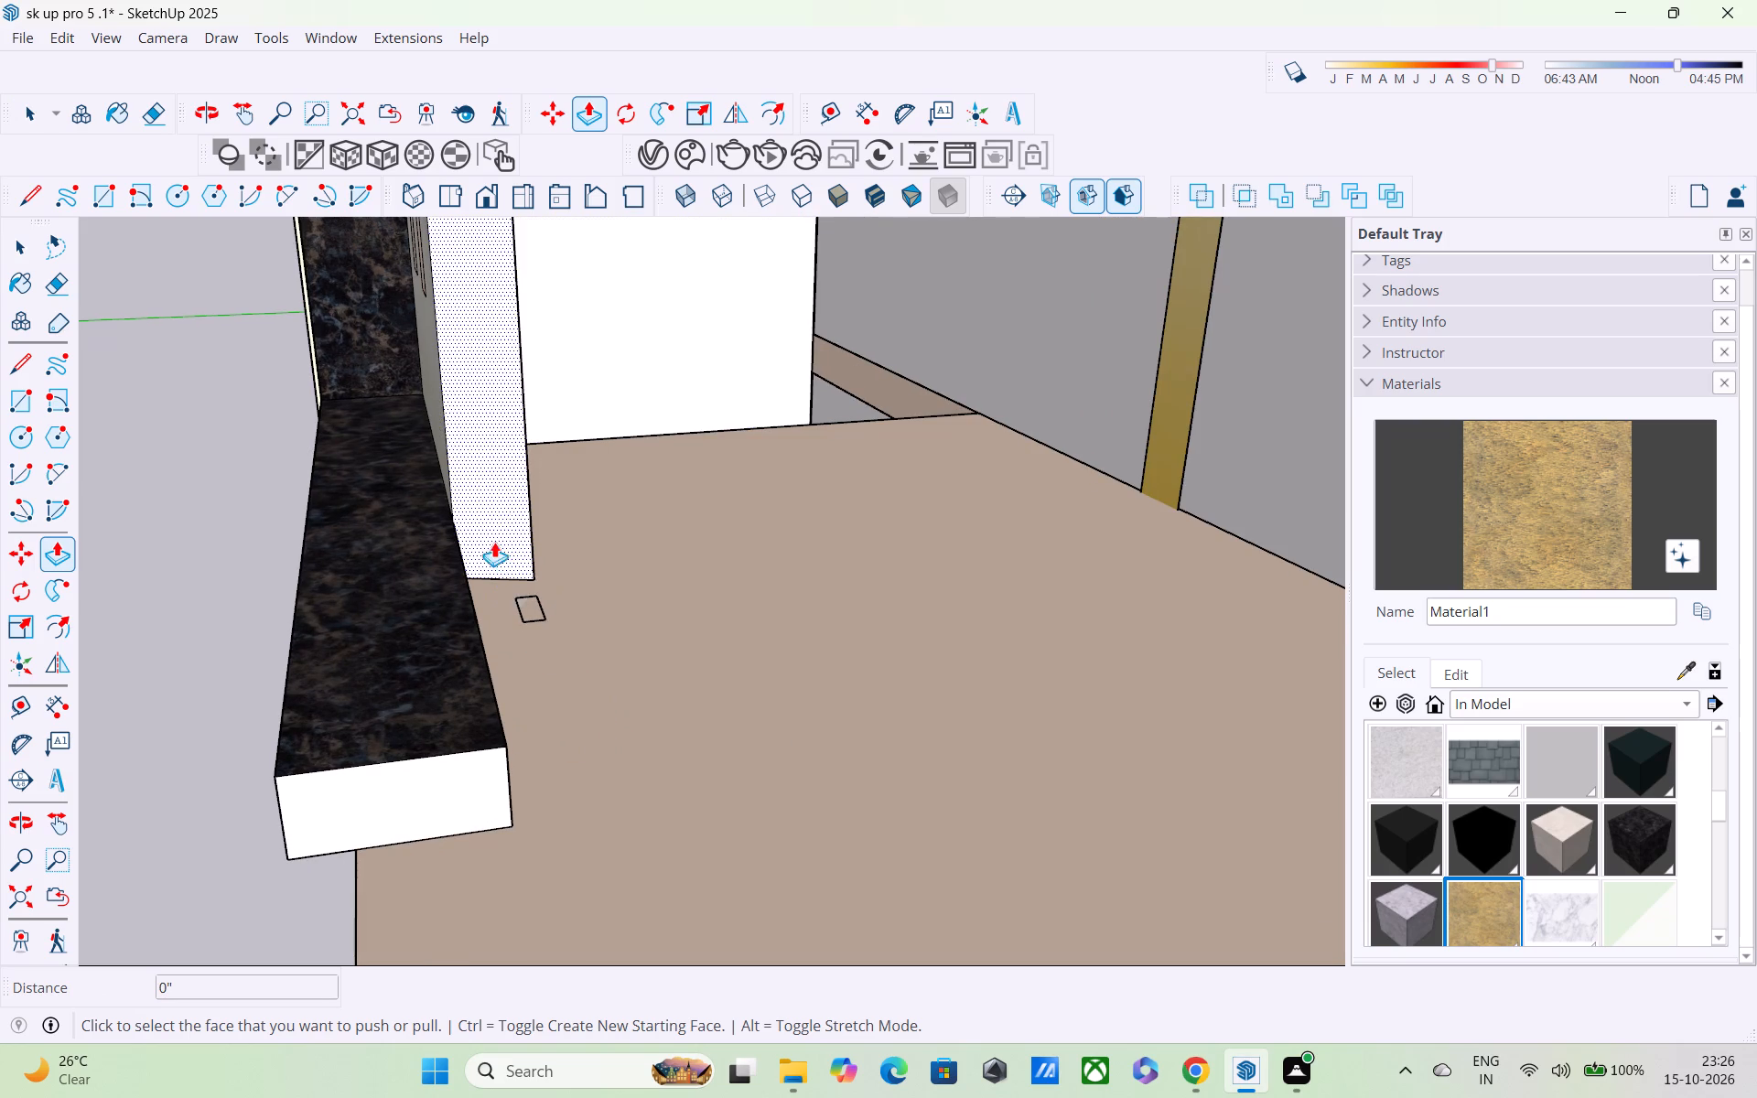
left_click(533, 598)
scroll(529, 567, "down", 5)
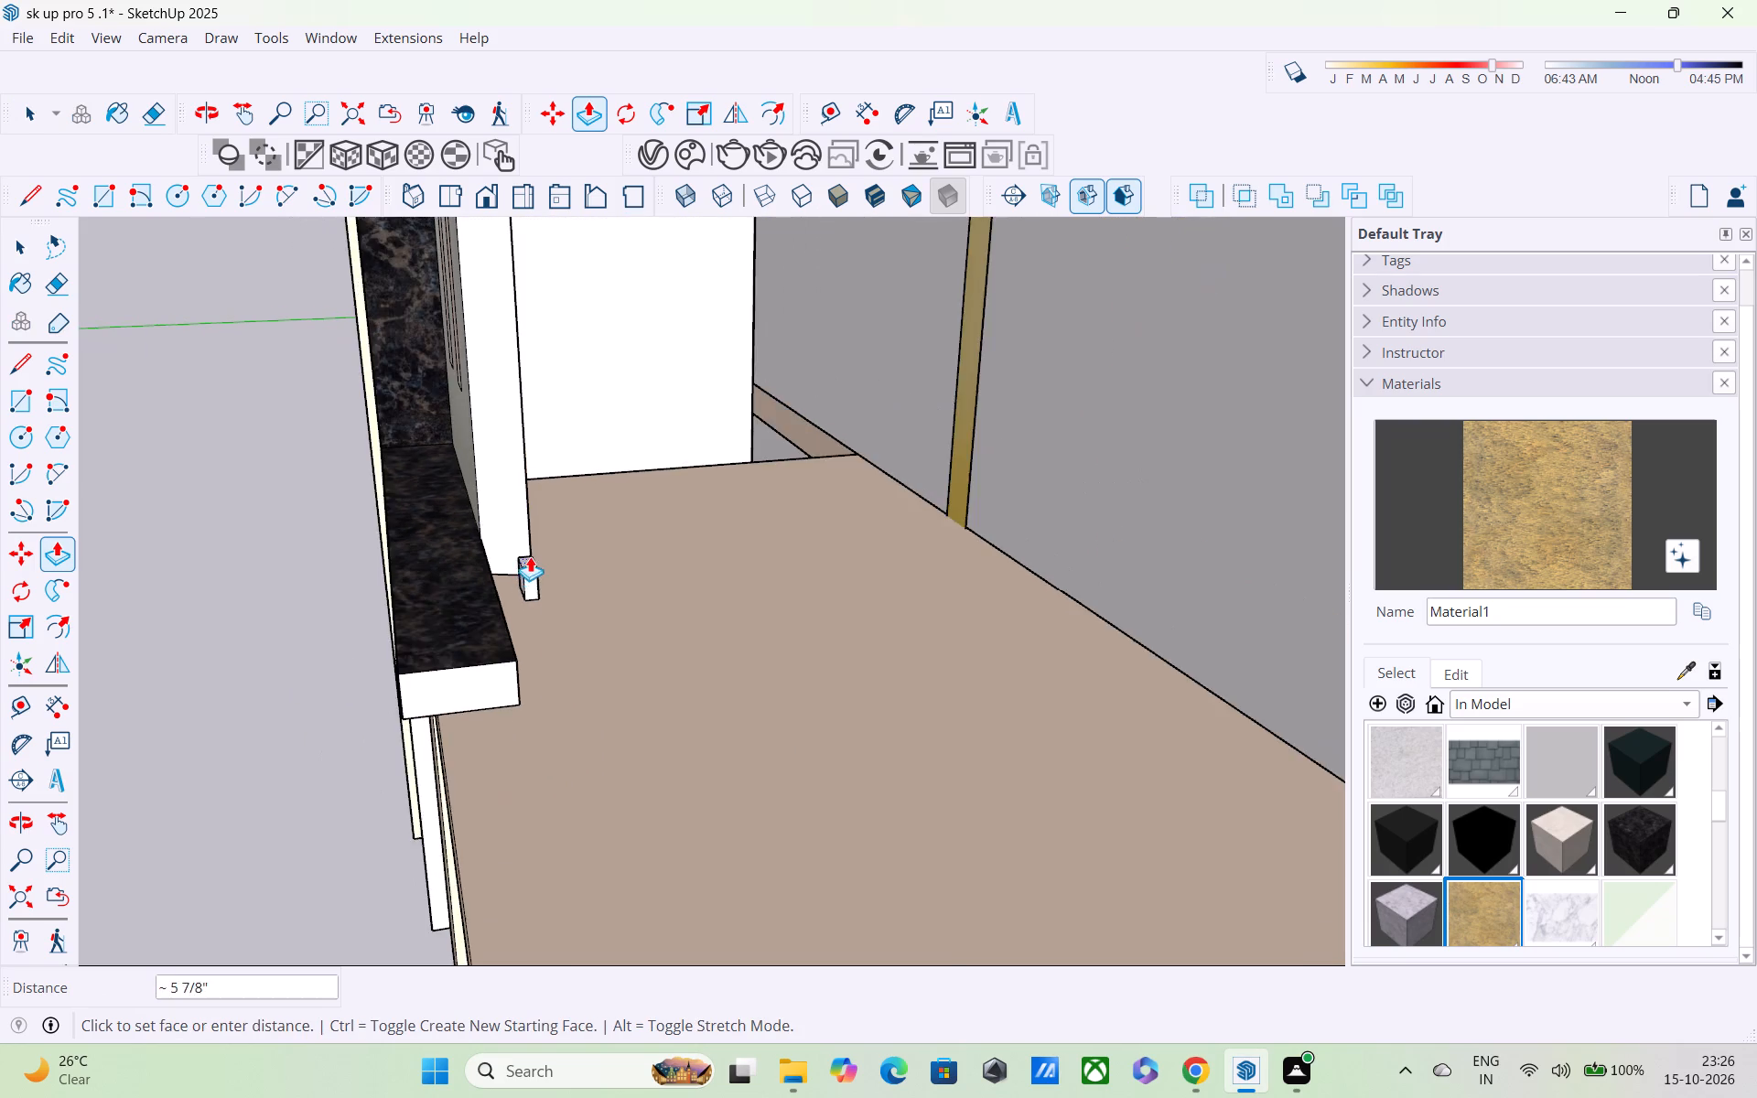
scroll(530, 555, "down", 10)
type("3'")
key("Return")
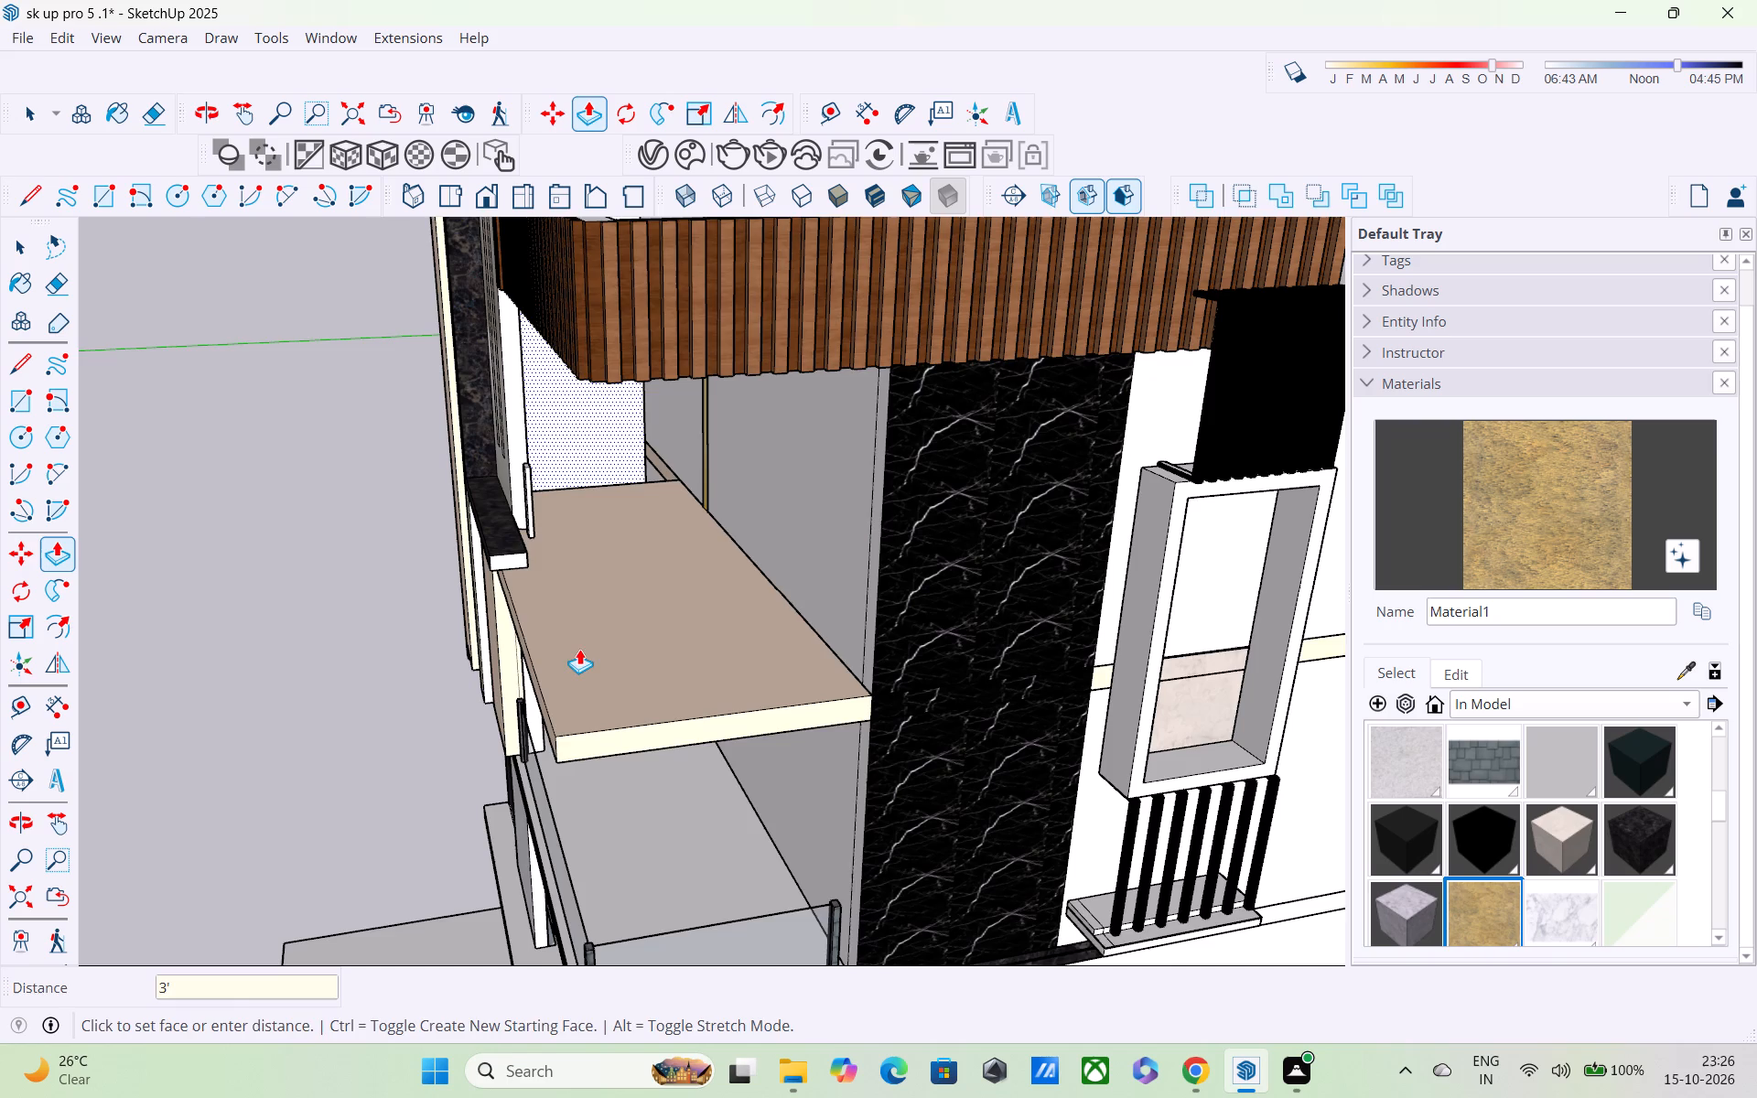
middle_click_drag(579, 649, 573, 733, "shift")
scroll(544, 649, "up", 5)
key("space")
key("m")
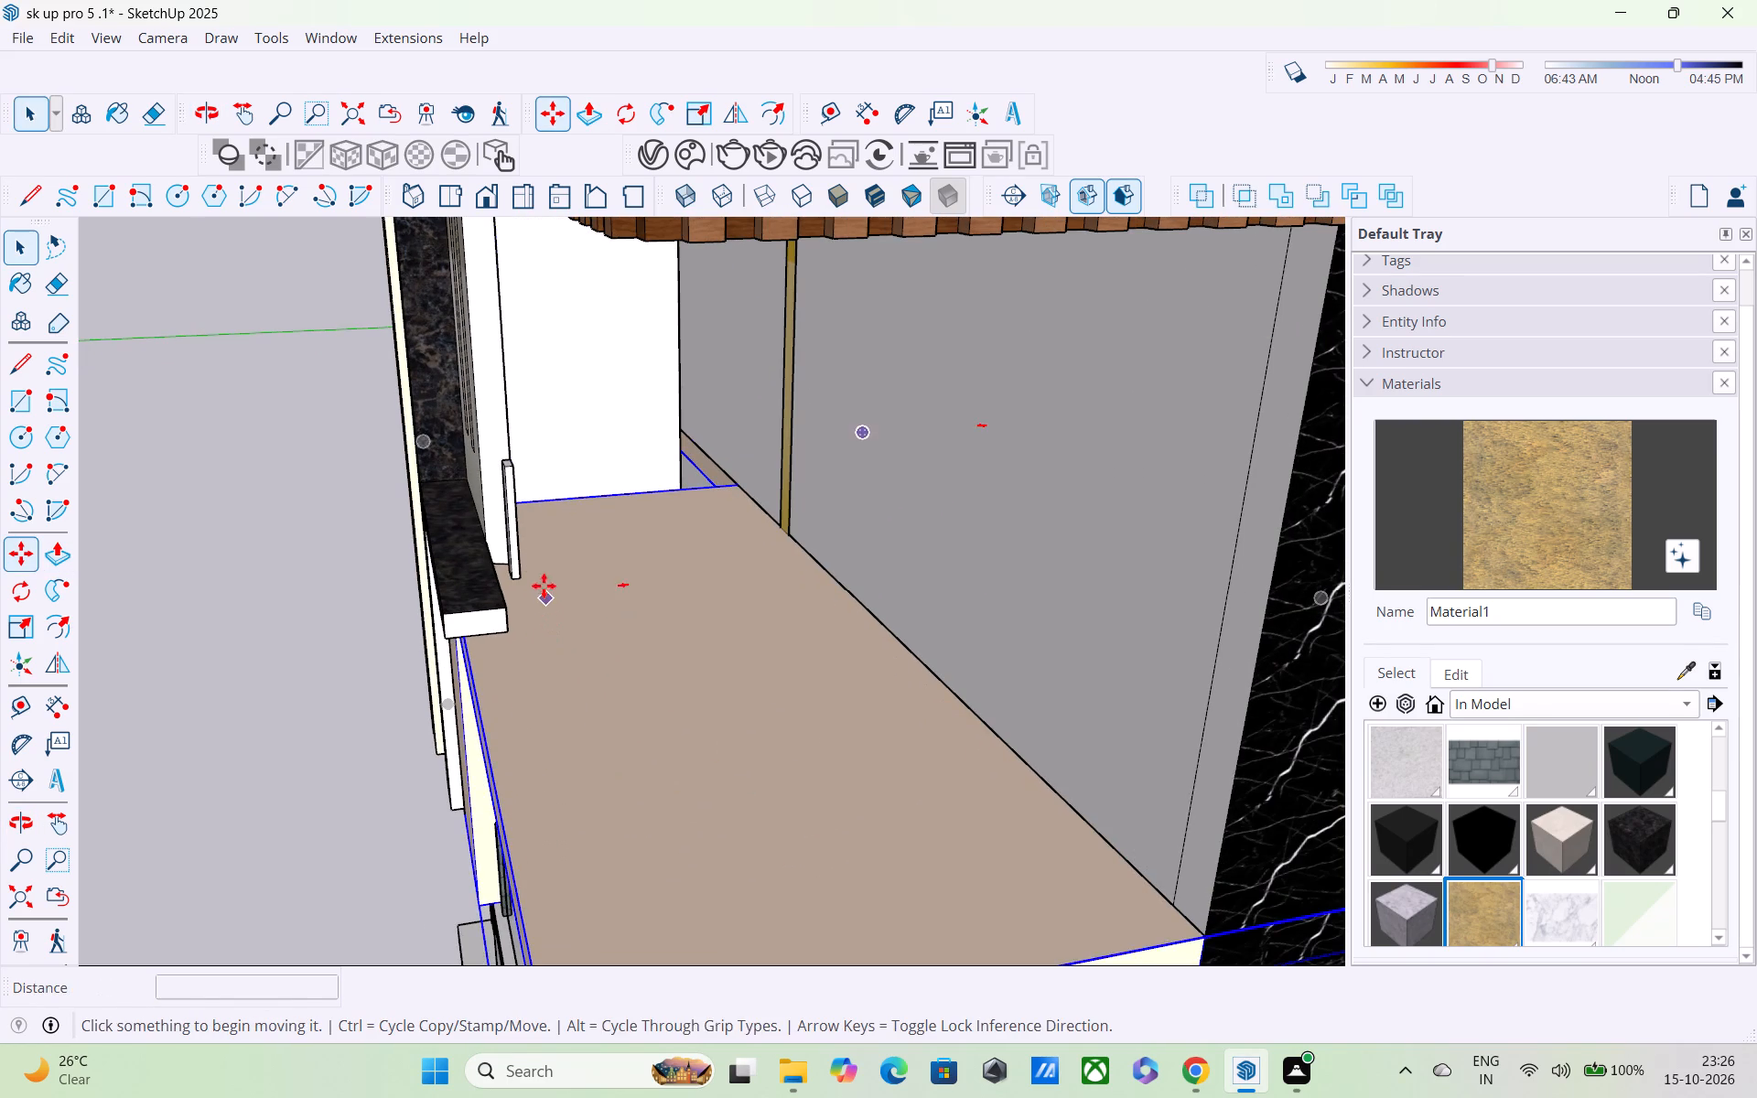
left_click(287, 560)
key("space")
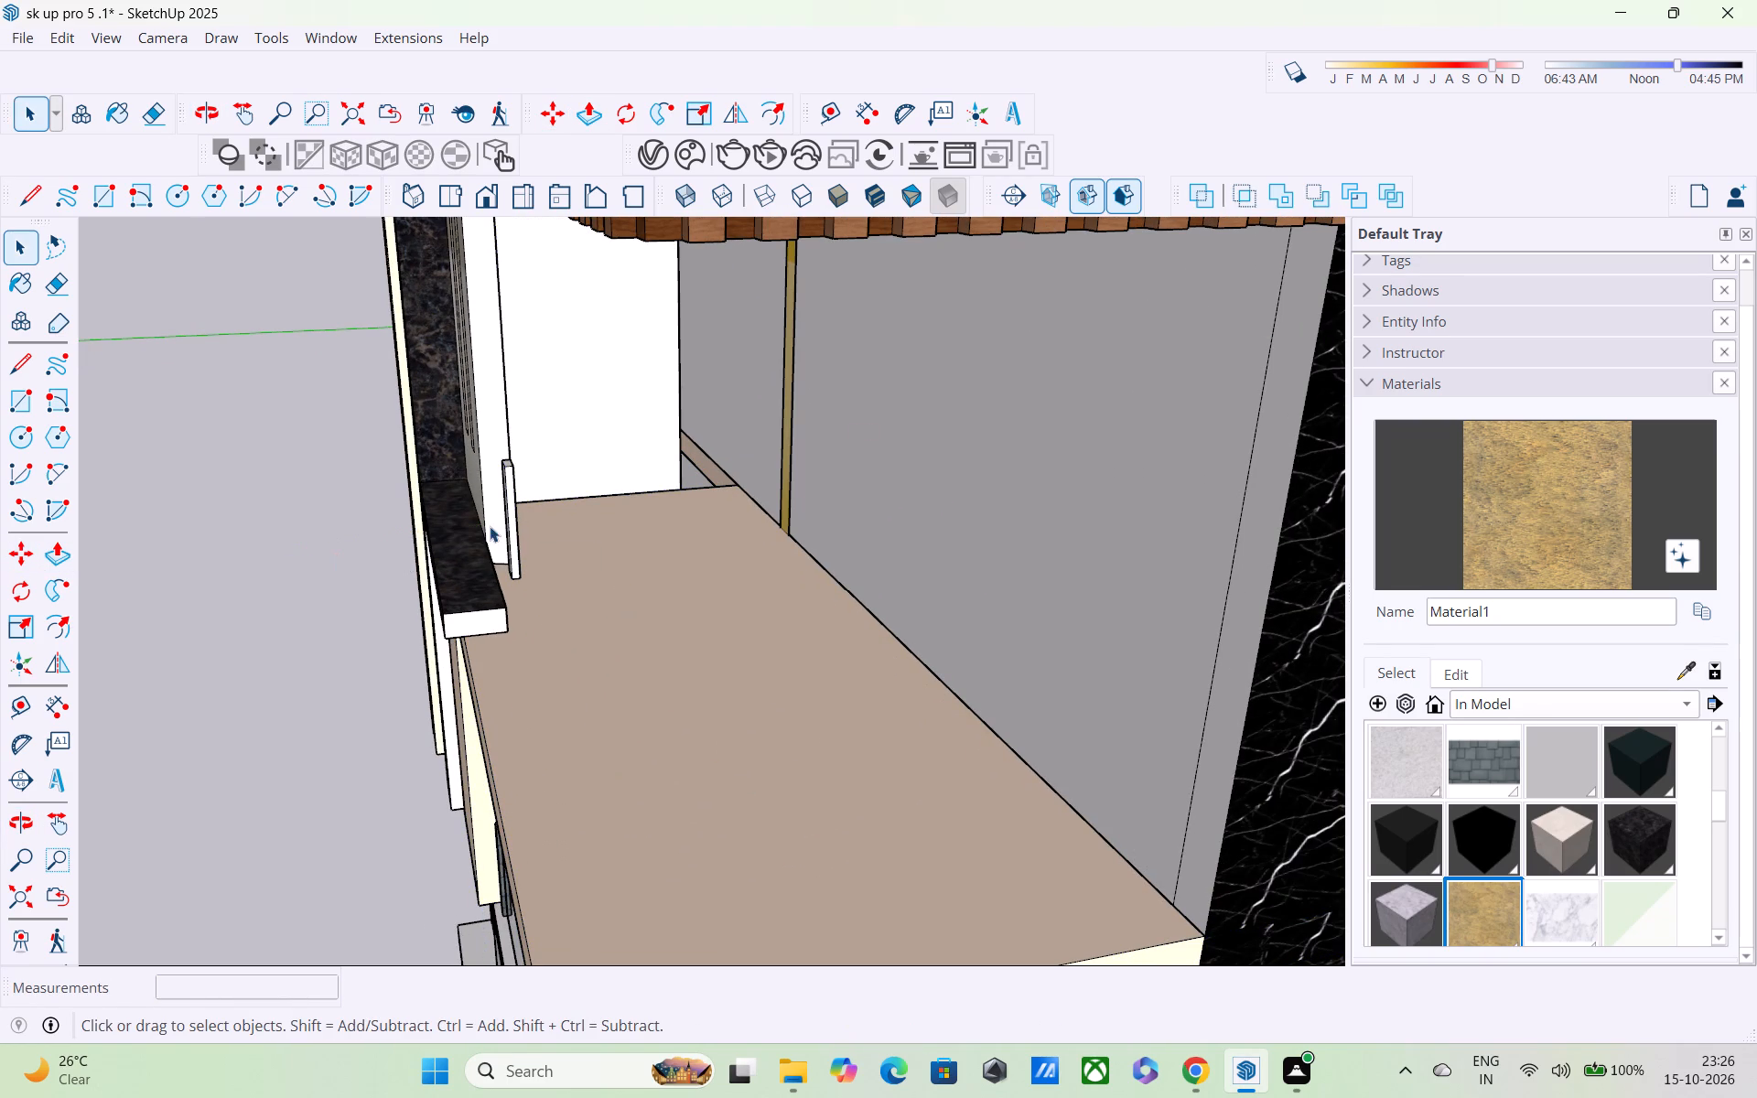
Copy the white railing post about 16' 8" along the upper balcony slab from the column to the slab's outer corner.
double_click(506, 505)
double_click(510, 505)
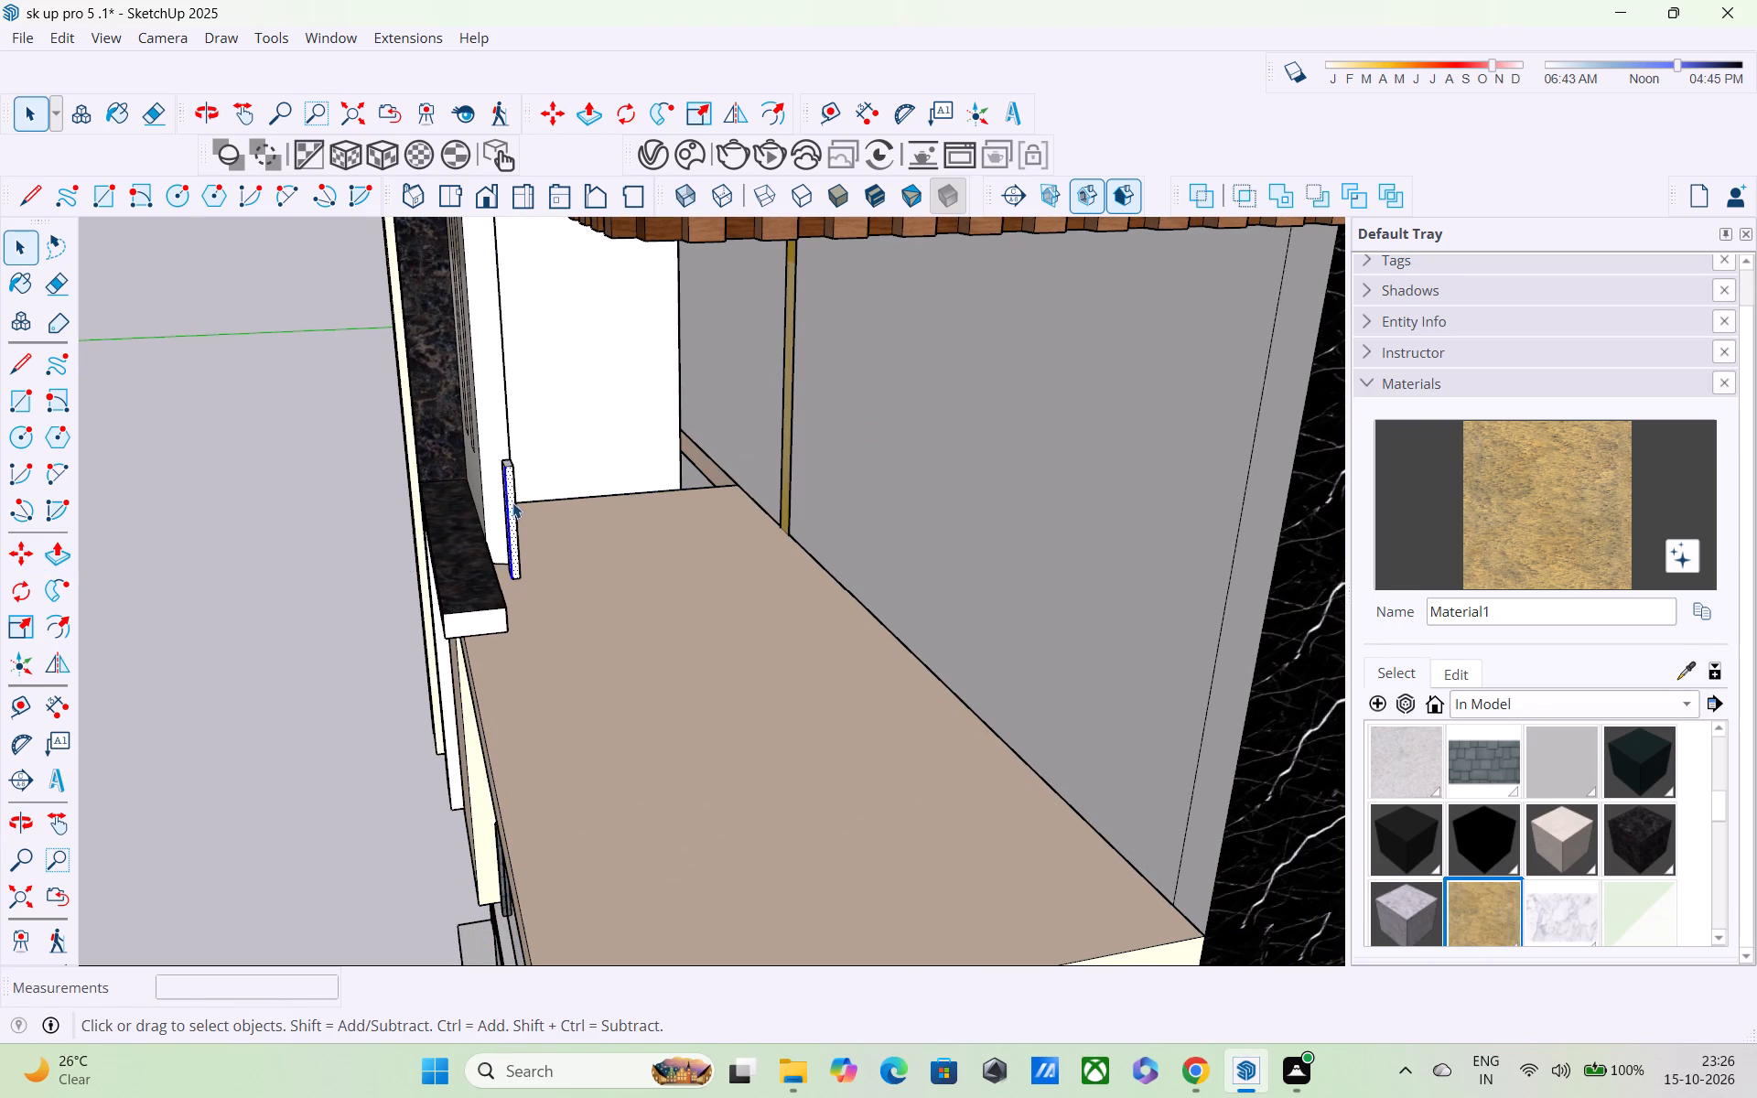
middle_click_drag(512, 502, 546, 590)
scroll(533, 554, "up", 4)
triple_click(515, 507)
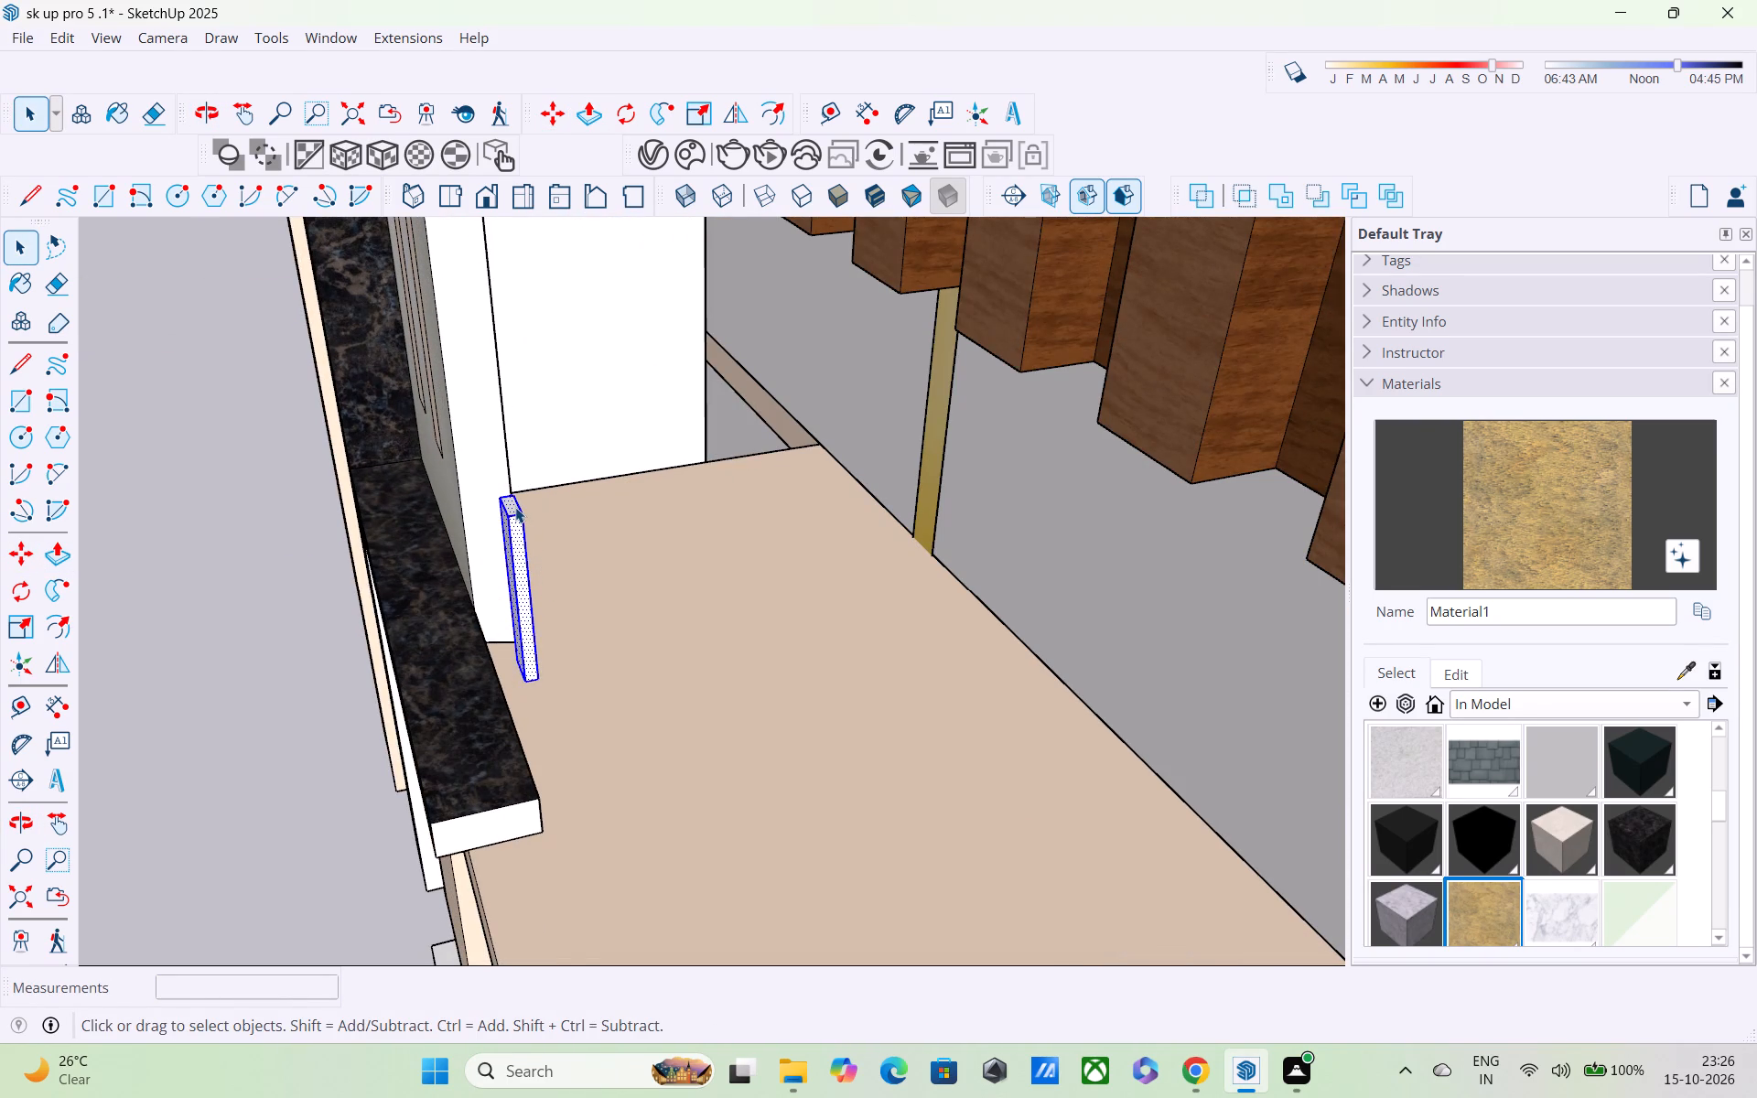
key("m")
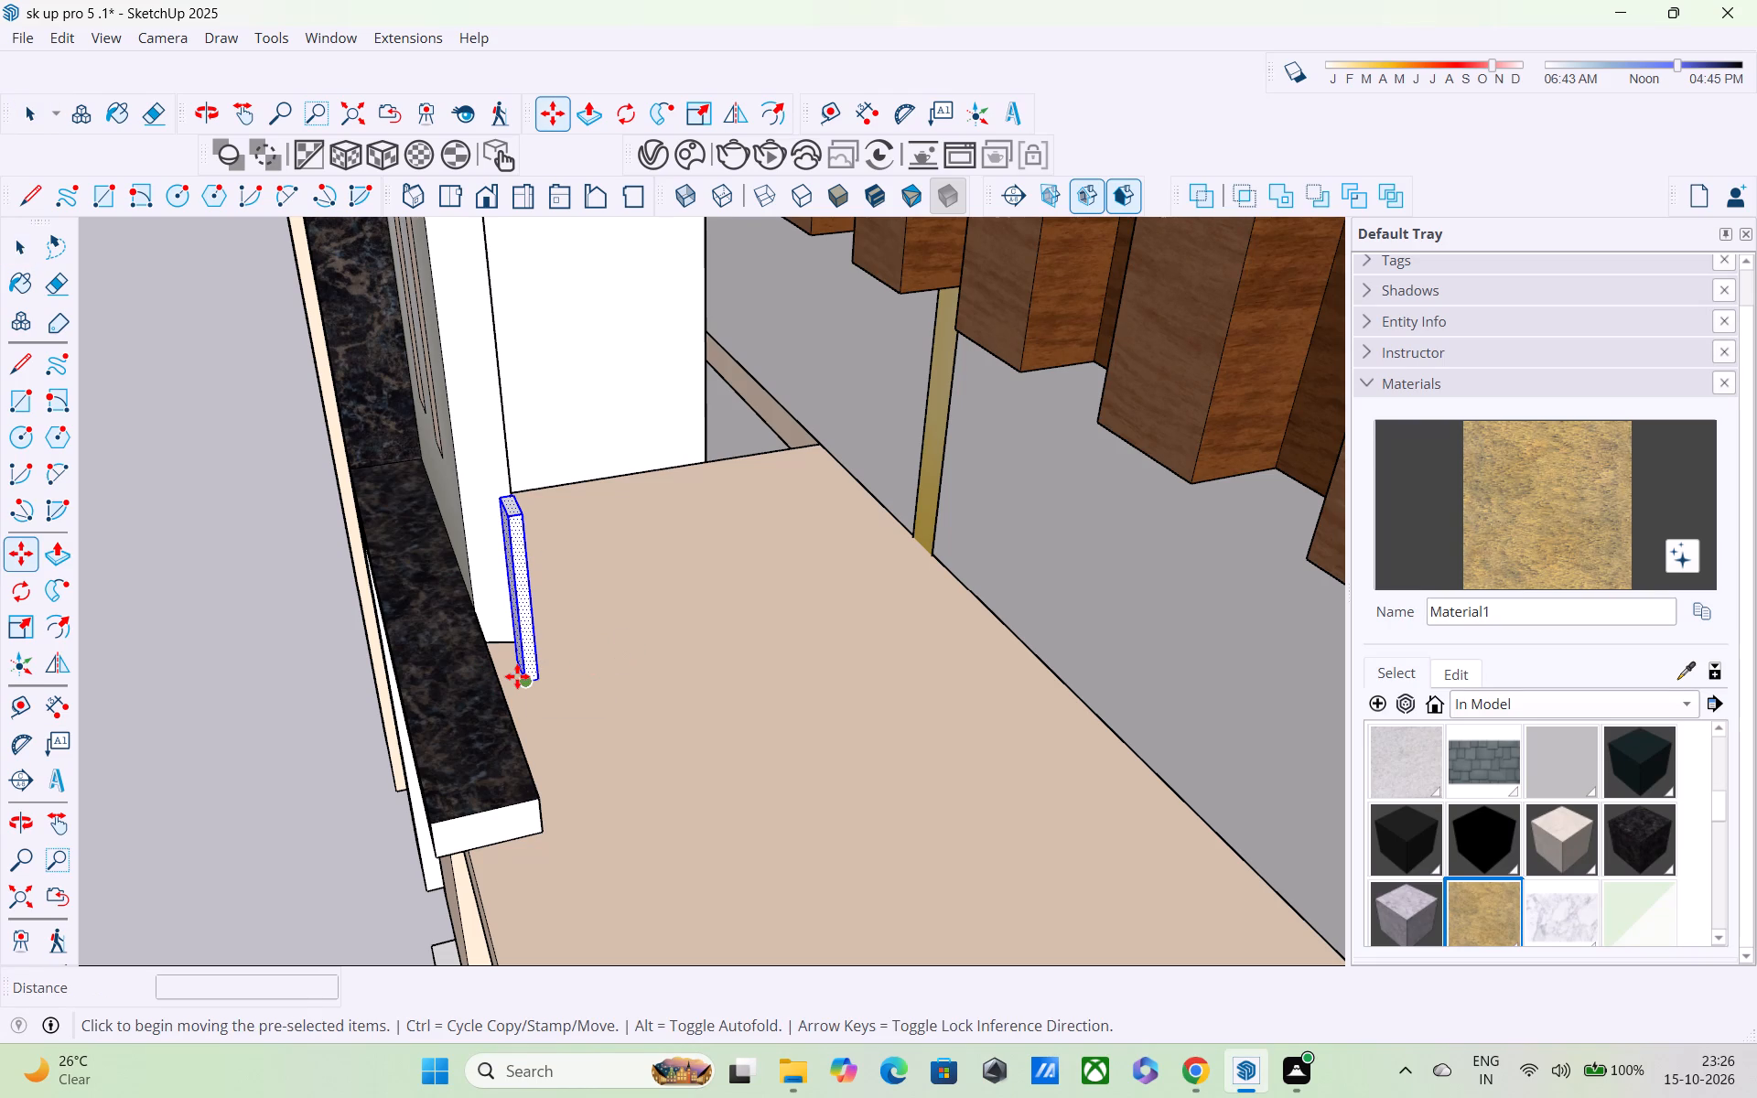
left_click(524, 679)
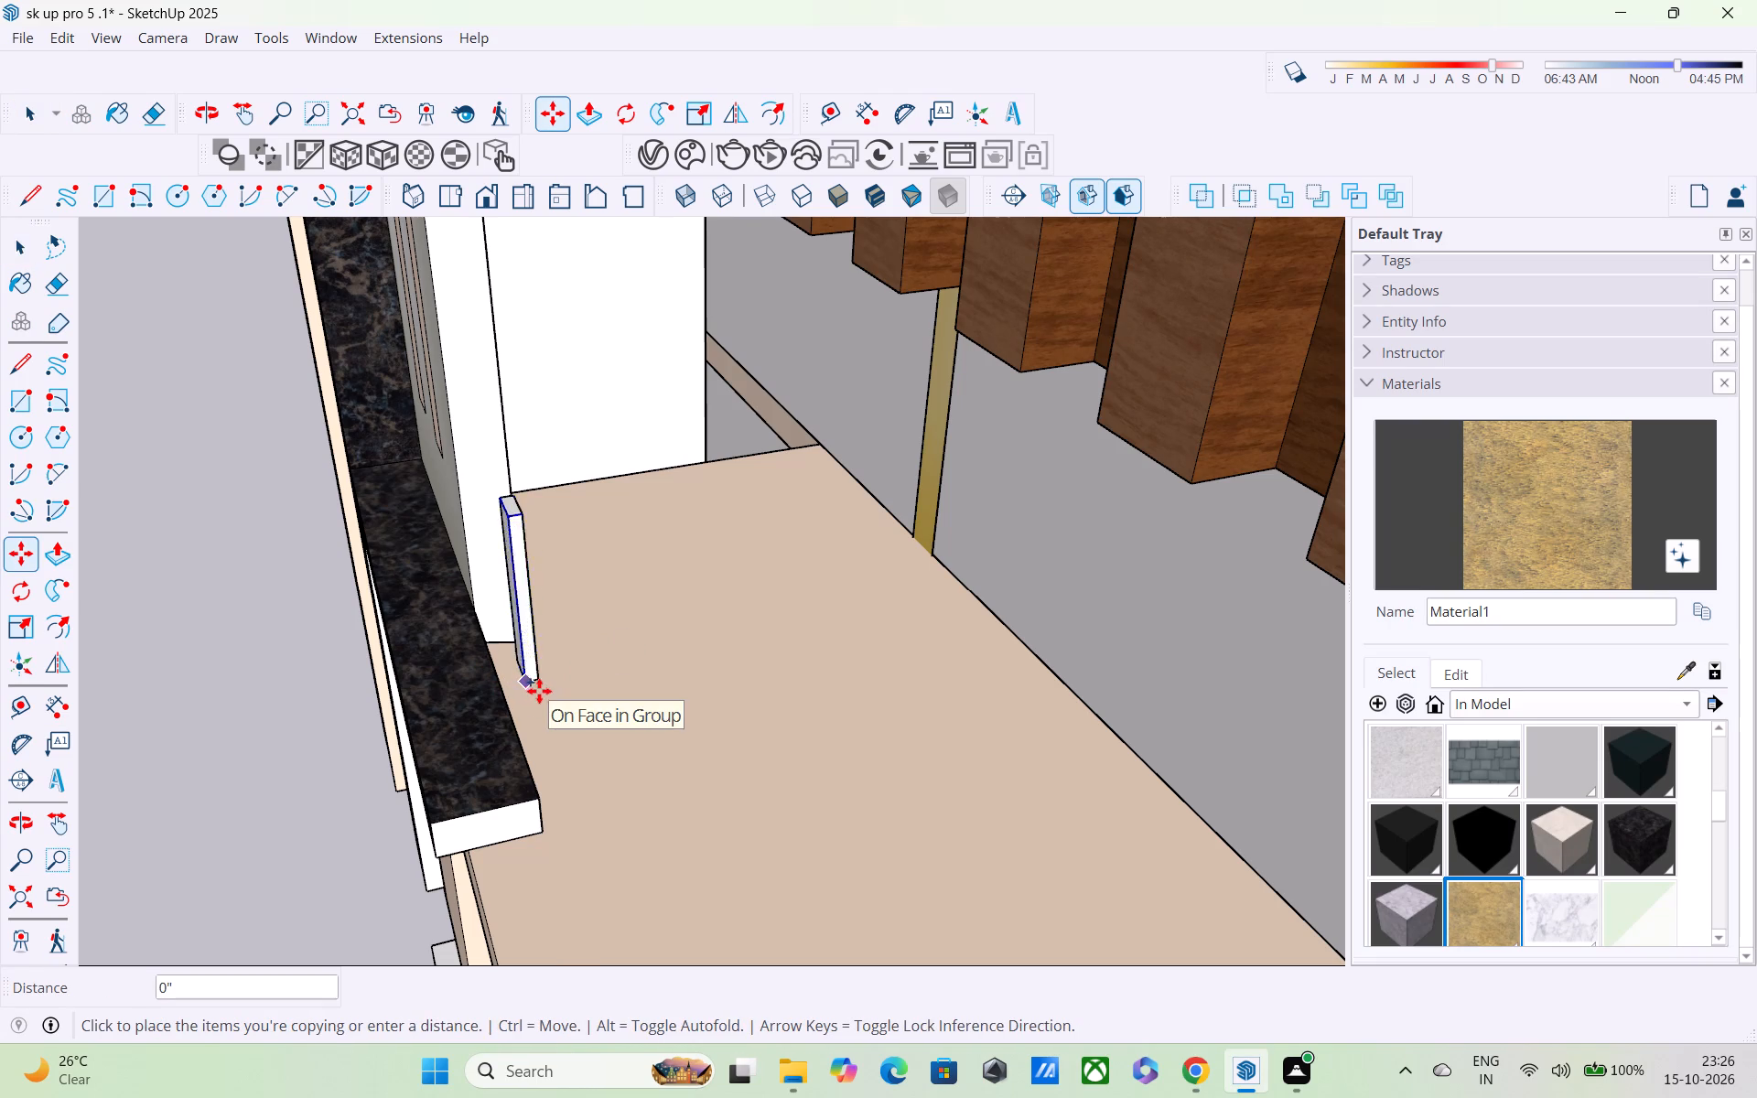
scroll(614, 822, "down", 4)
middle_click_drag(615, 825, 523, 657, "shift")
scroll(519, 647, "down", 5)
middle_click_drag(541, 789, 541, 736, "shift")
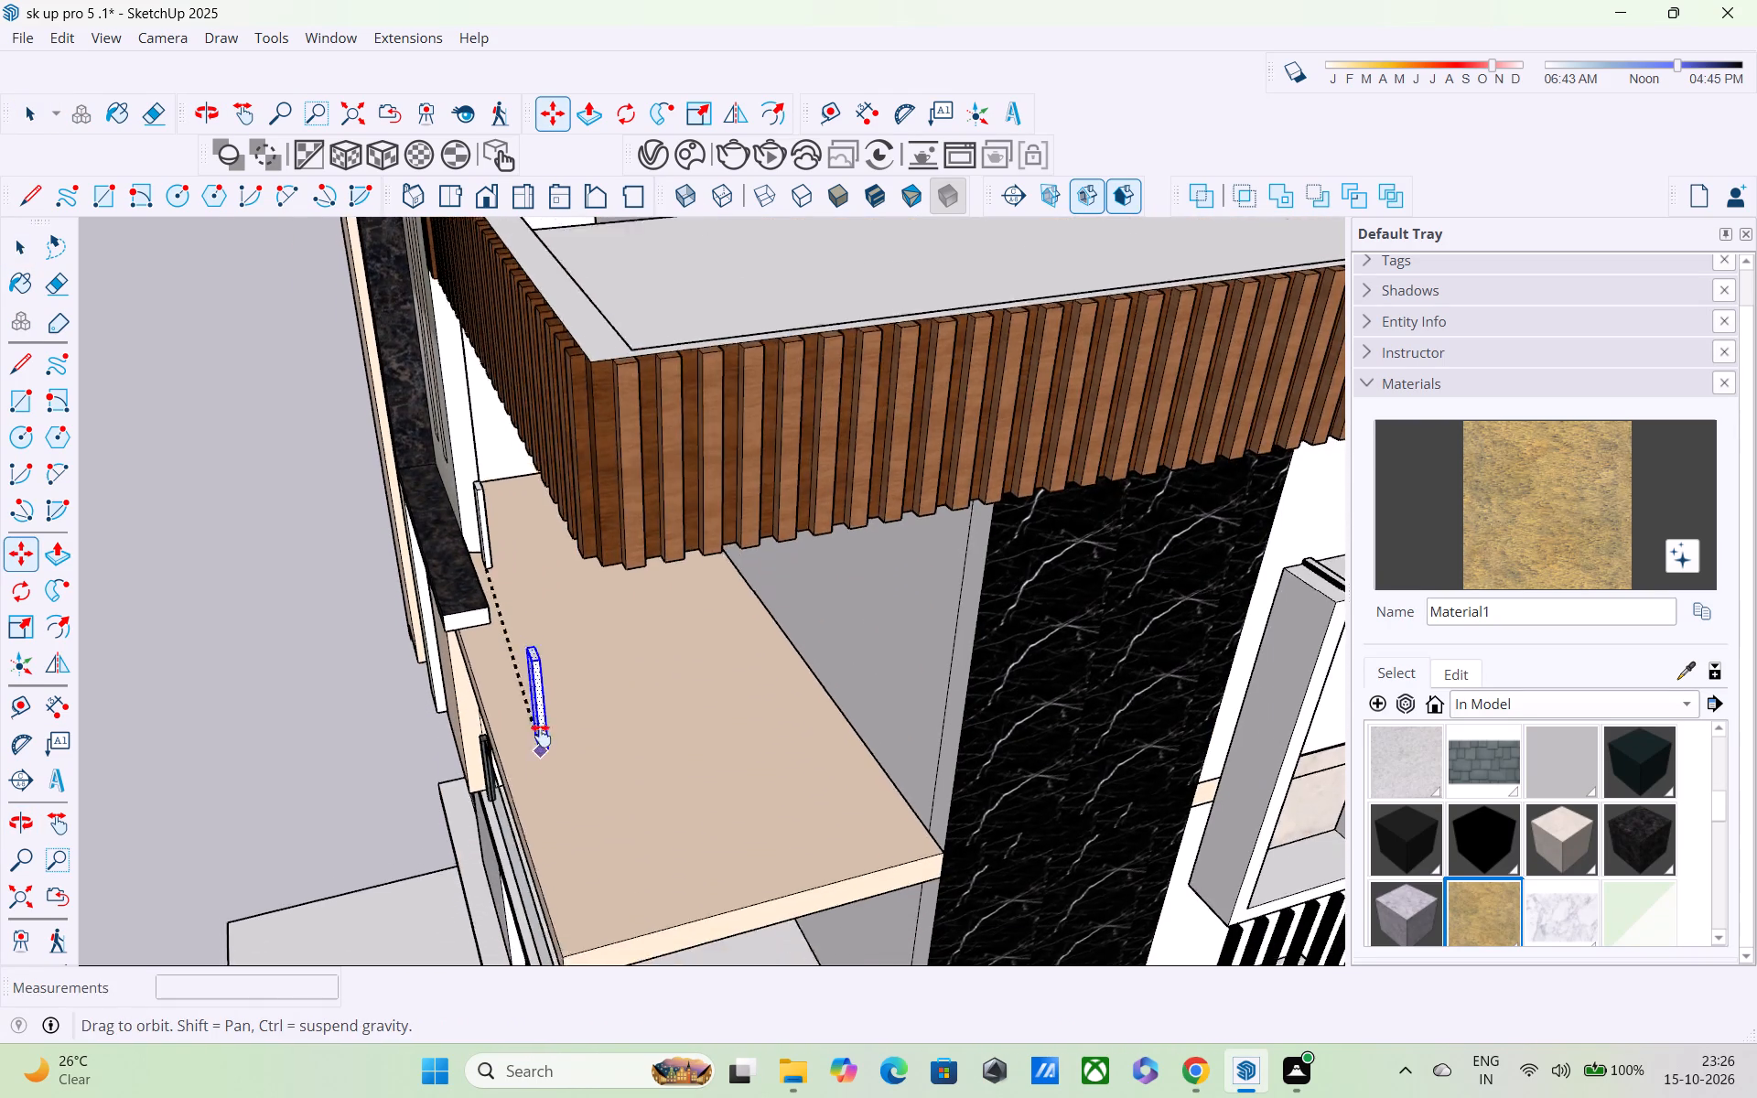
middle_click_drag(541, 736, 540, 560, "shift")
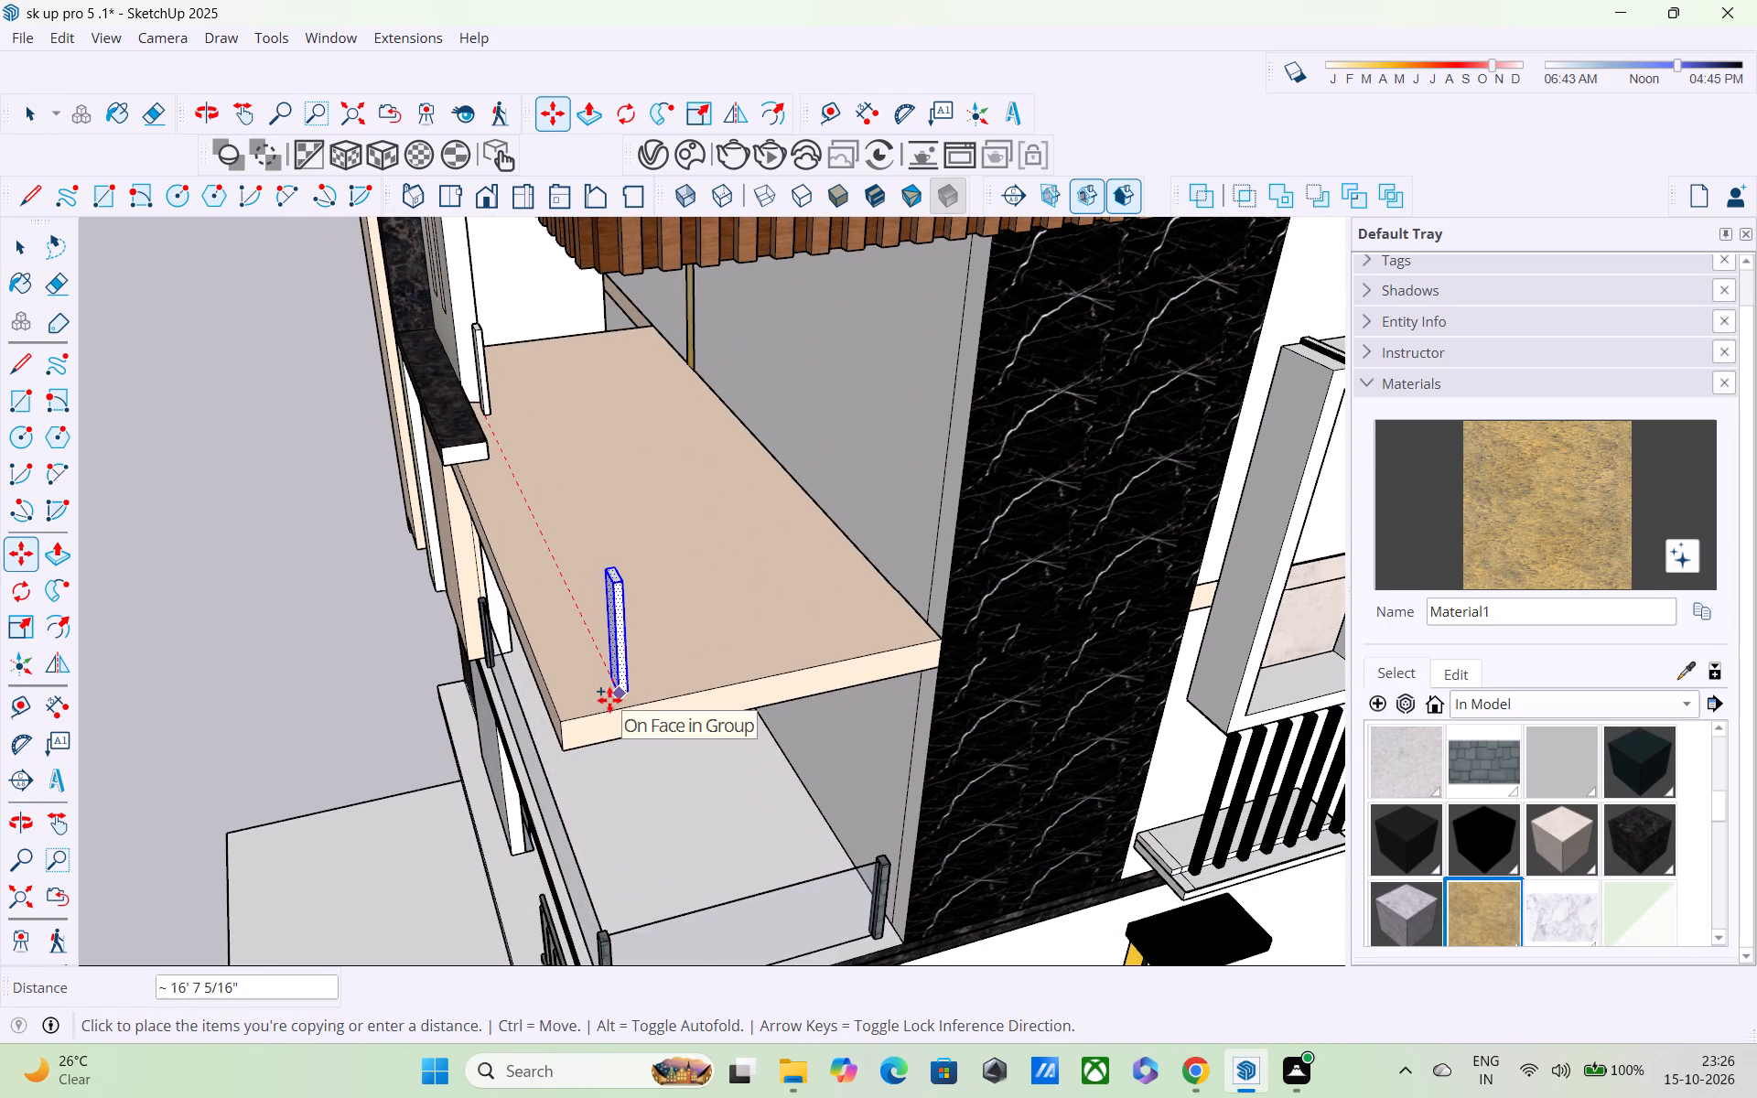
left_click(609, 702)
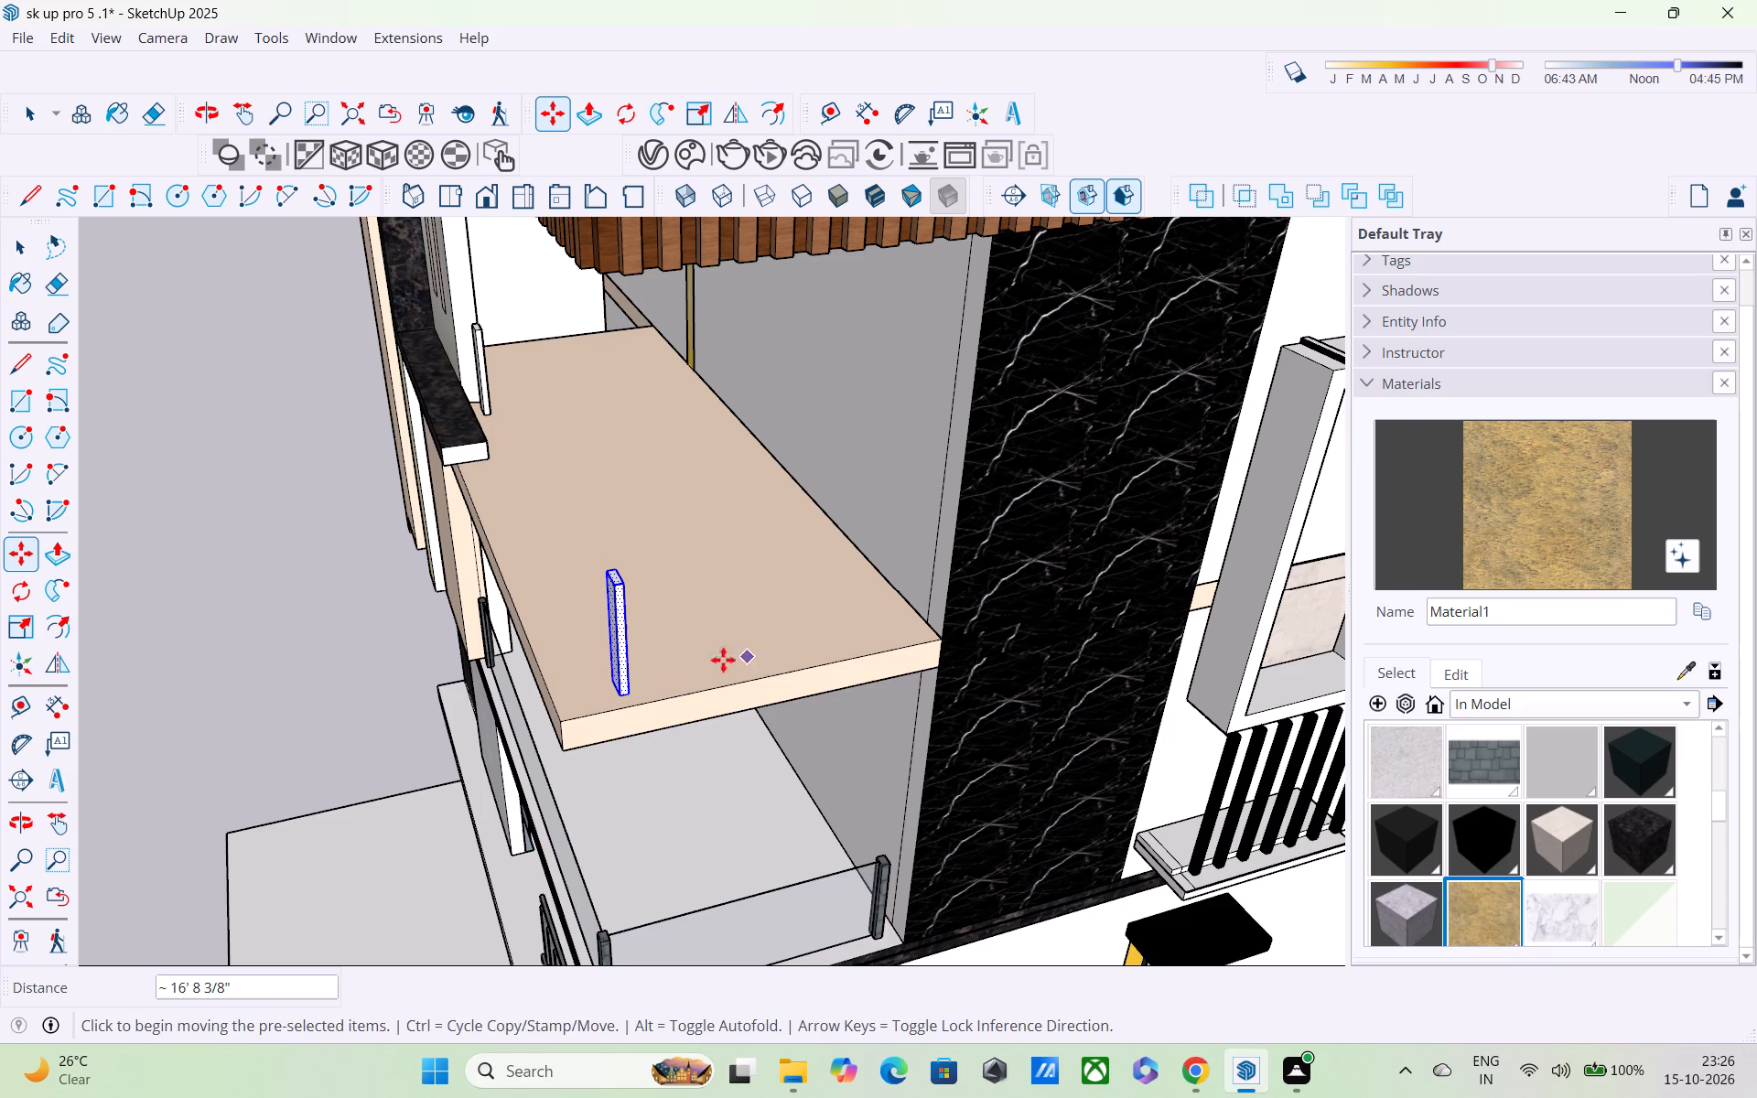
Copy the corner post about 7' 3" across the slab's short end to the side next to the black marble wall.
left_click(631, 697)
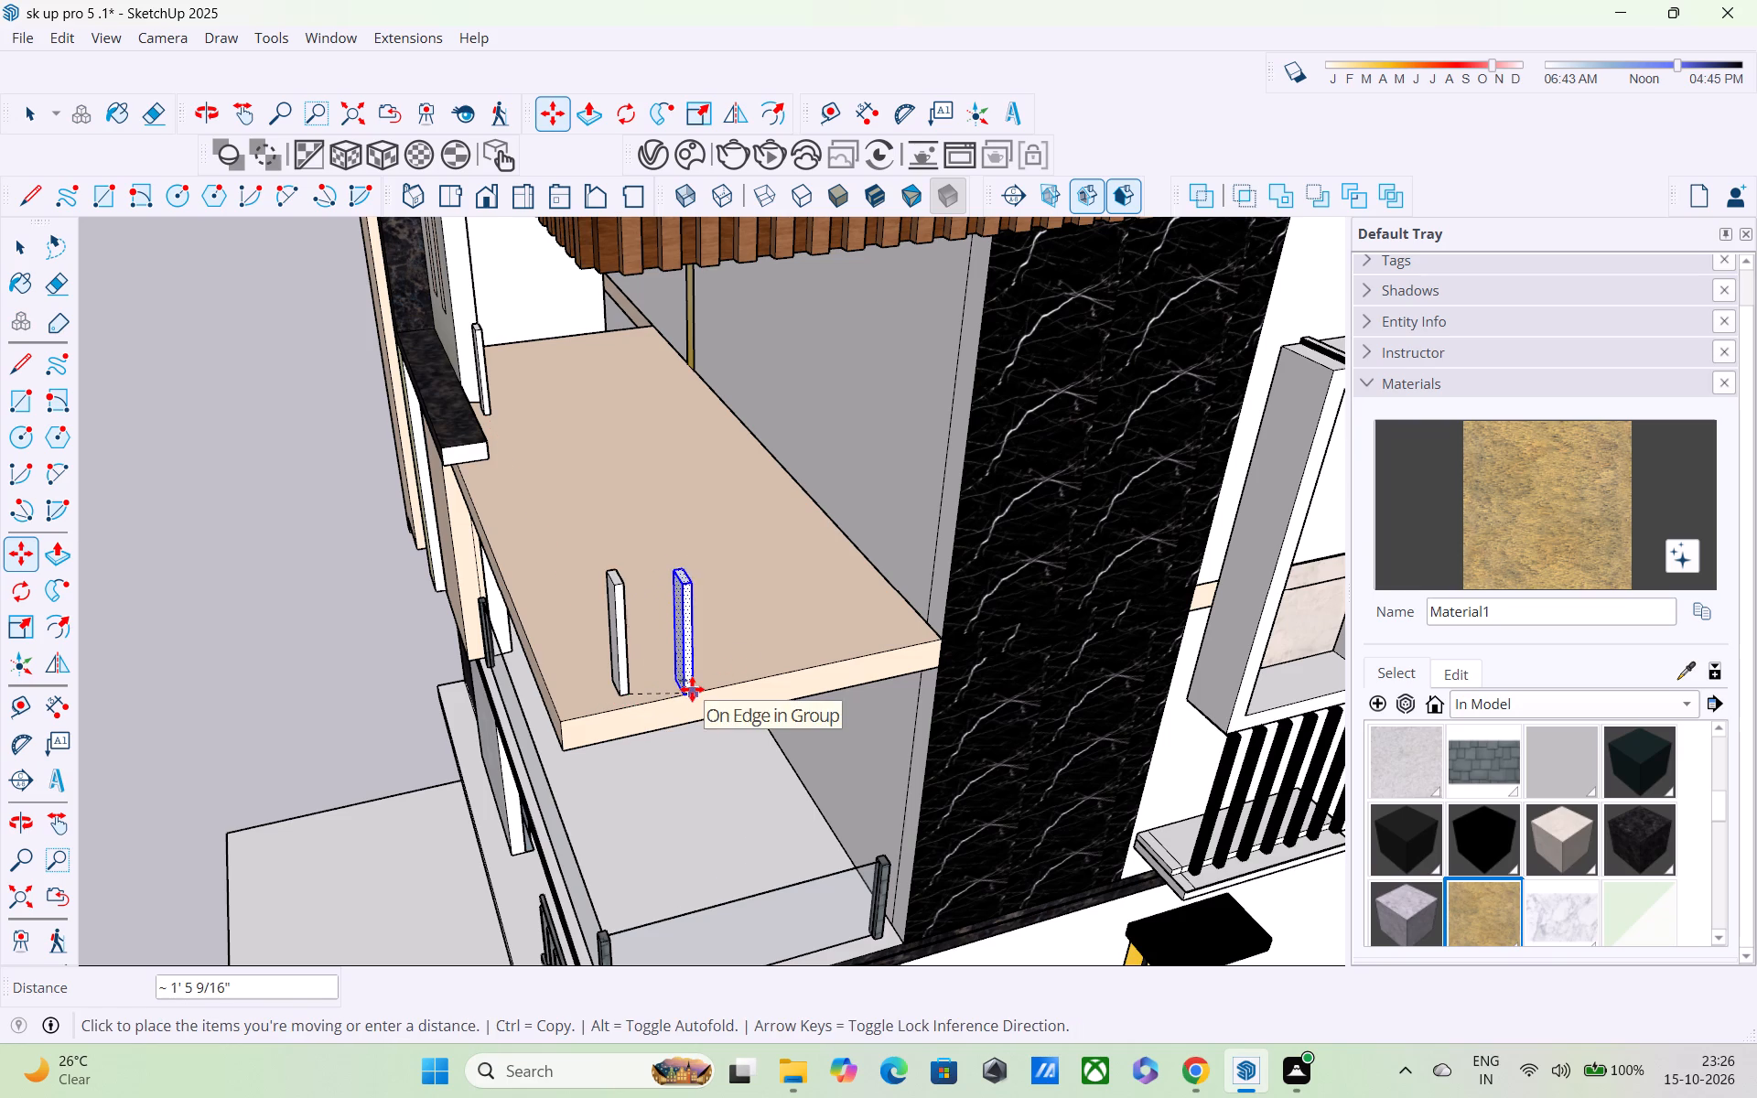
left_click(912, 628)
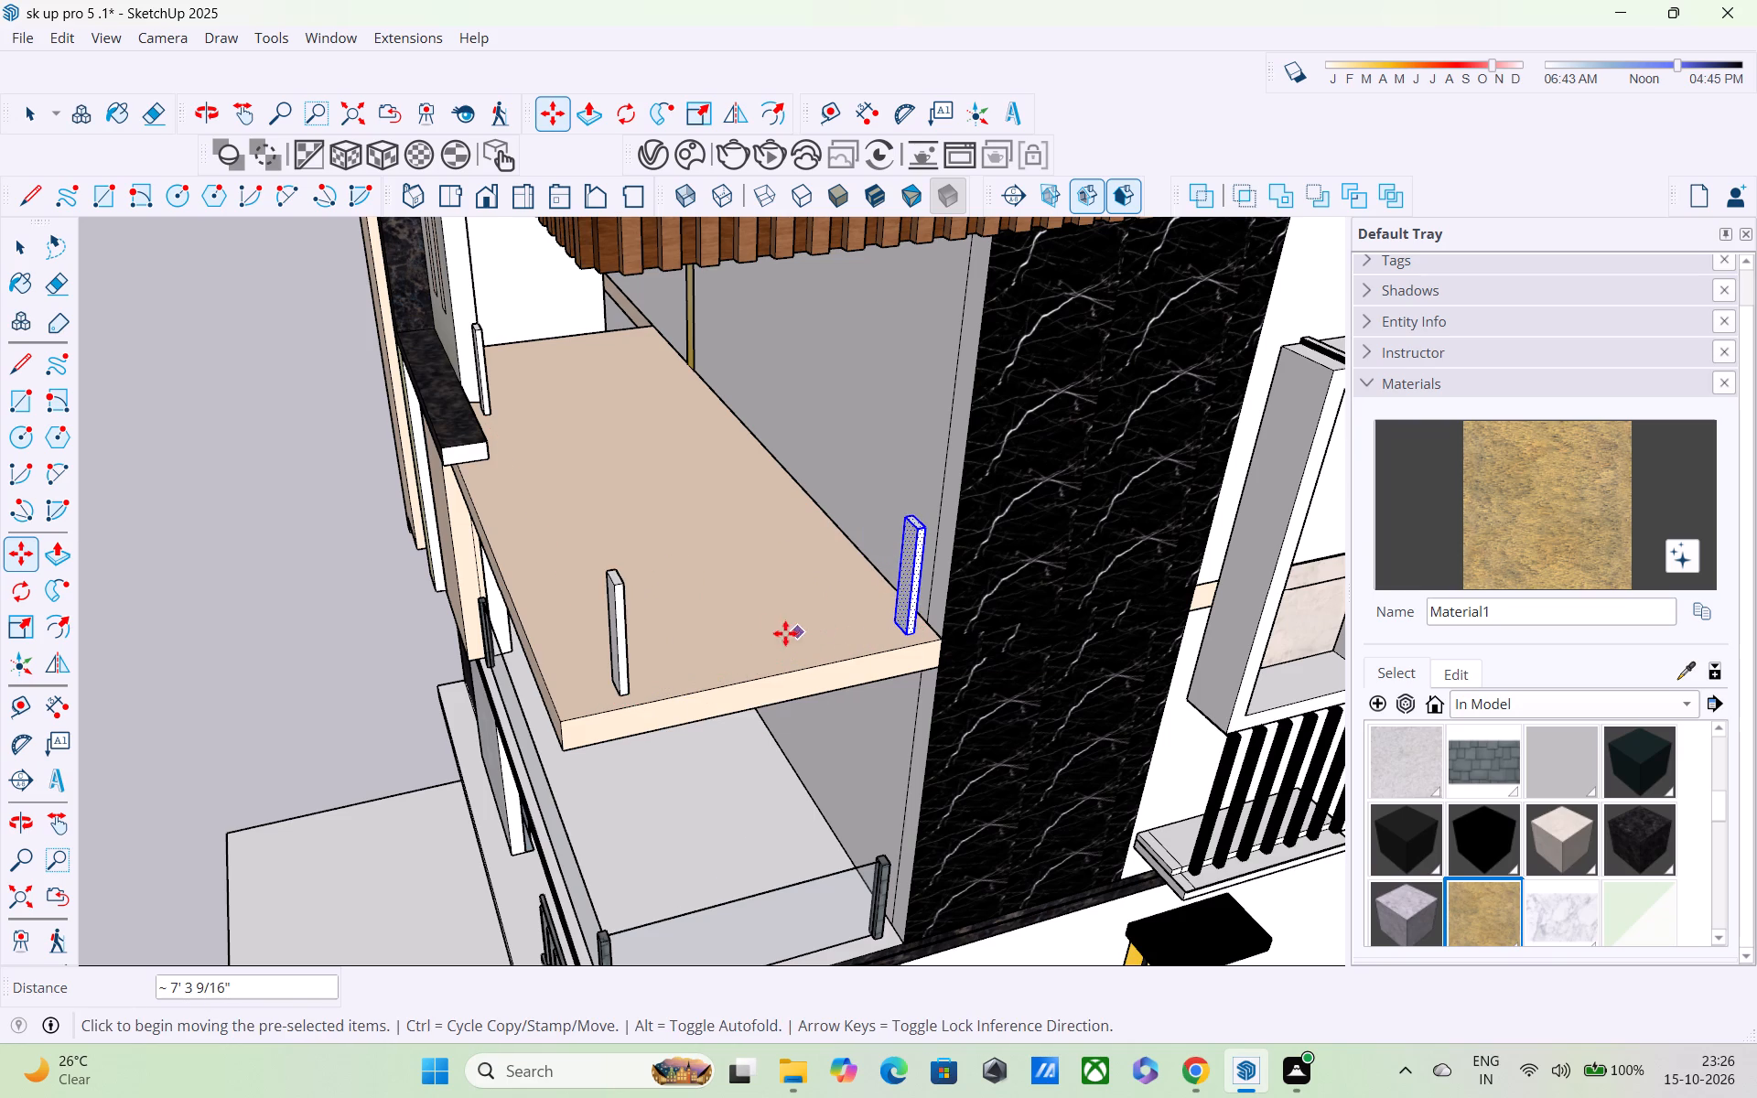
Draw a vertical rectangular railing panel about 16' 3" long between the column-side post and the outer corner post.
middle_click_drag(722, 619, 1106, 594)
scroll(713, 508, "up", 2)
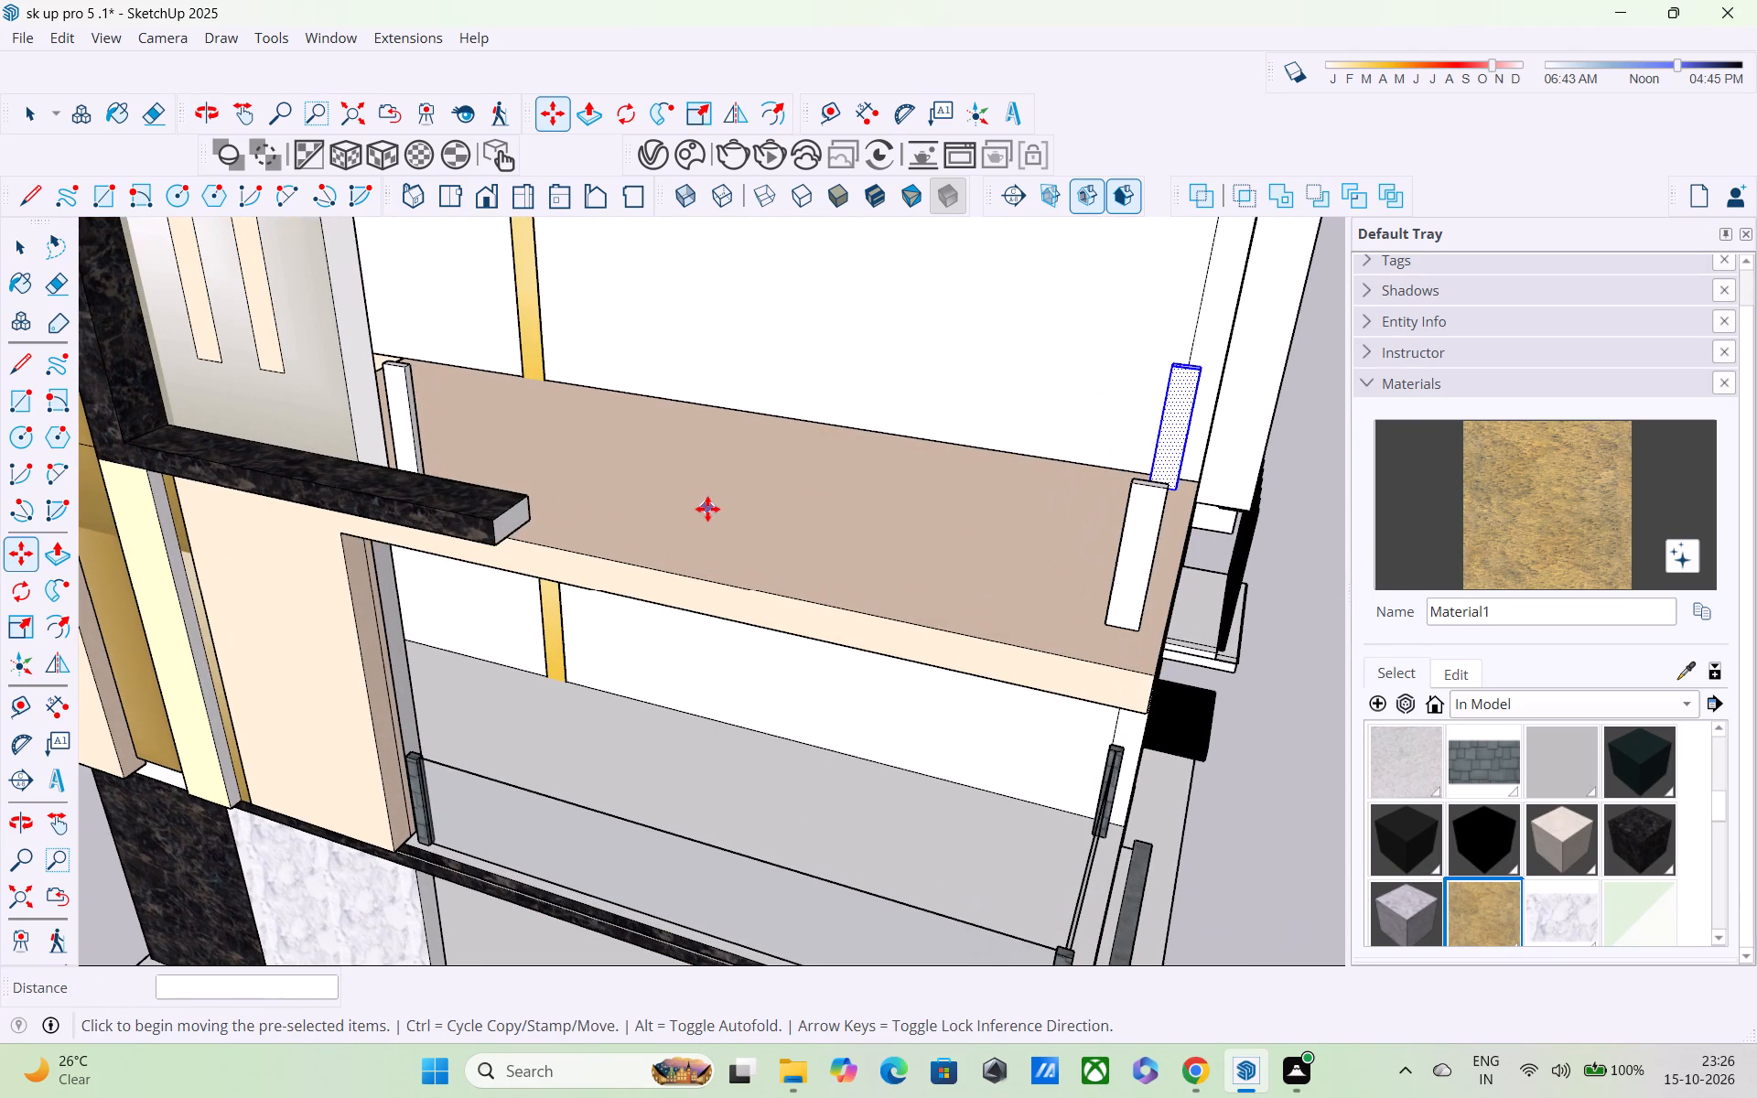
key("r")
scroll(495, 436, "up", 3)
scroll(383, 330, "up", 4)
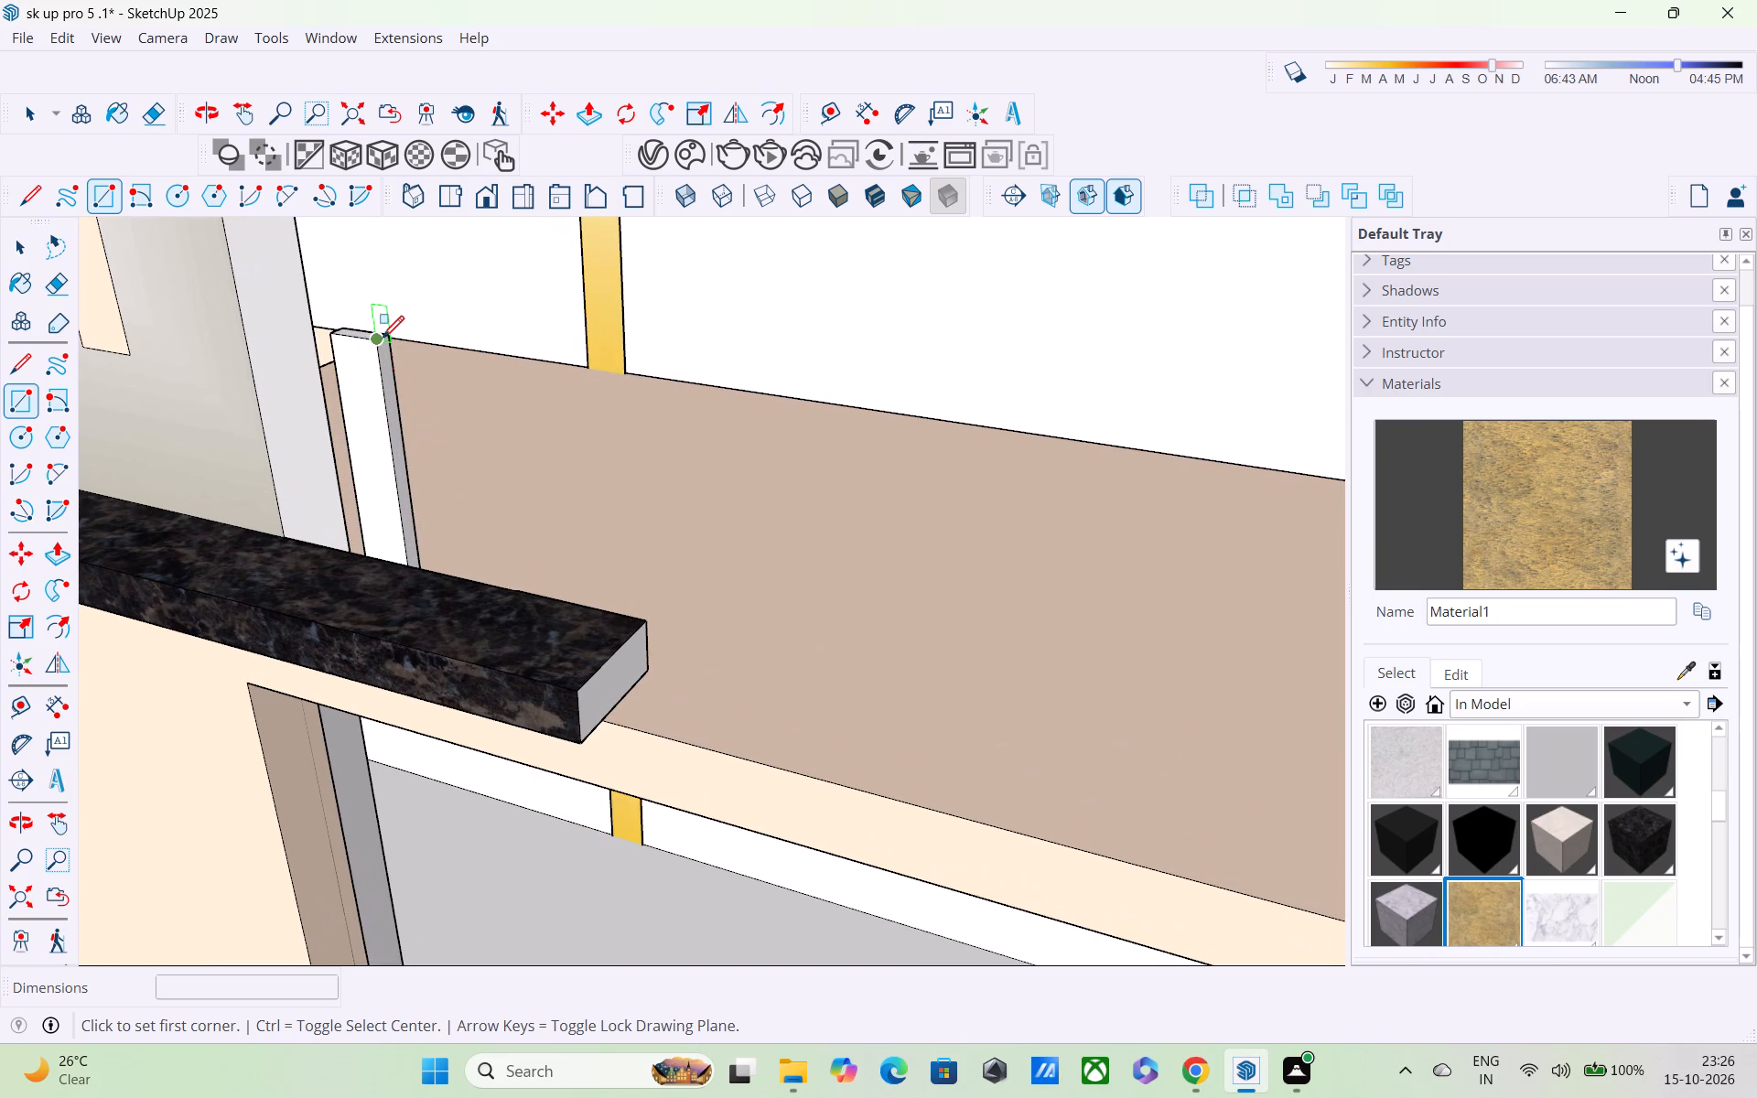
scroll(383, 343, "up", 8)
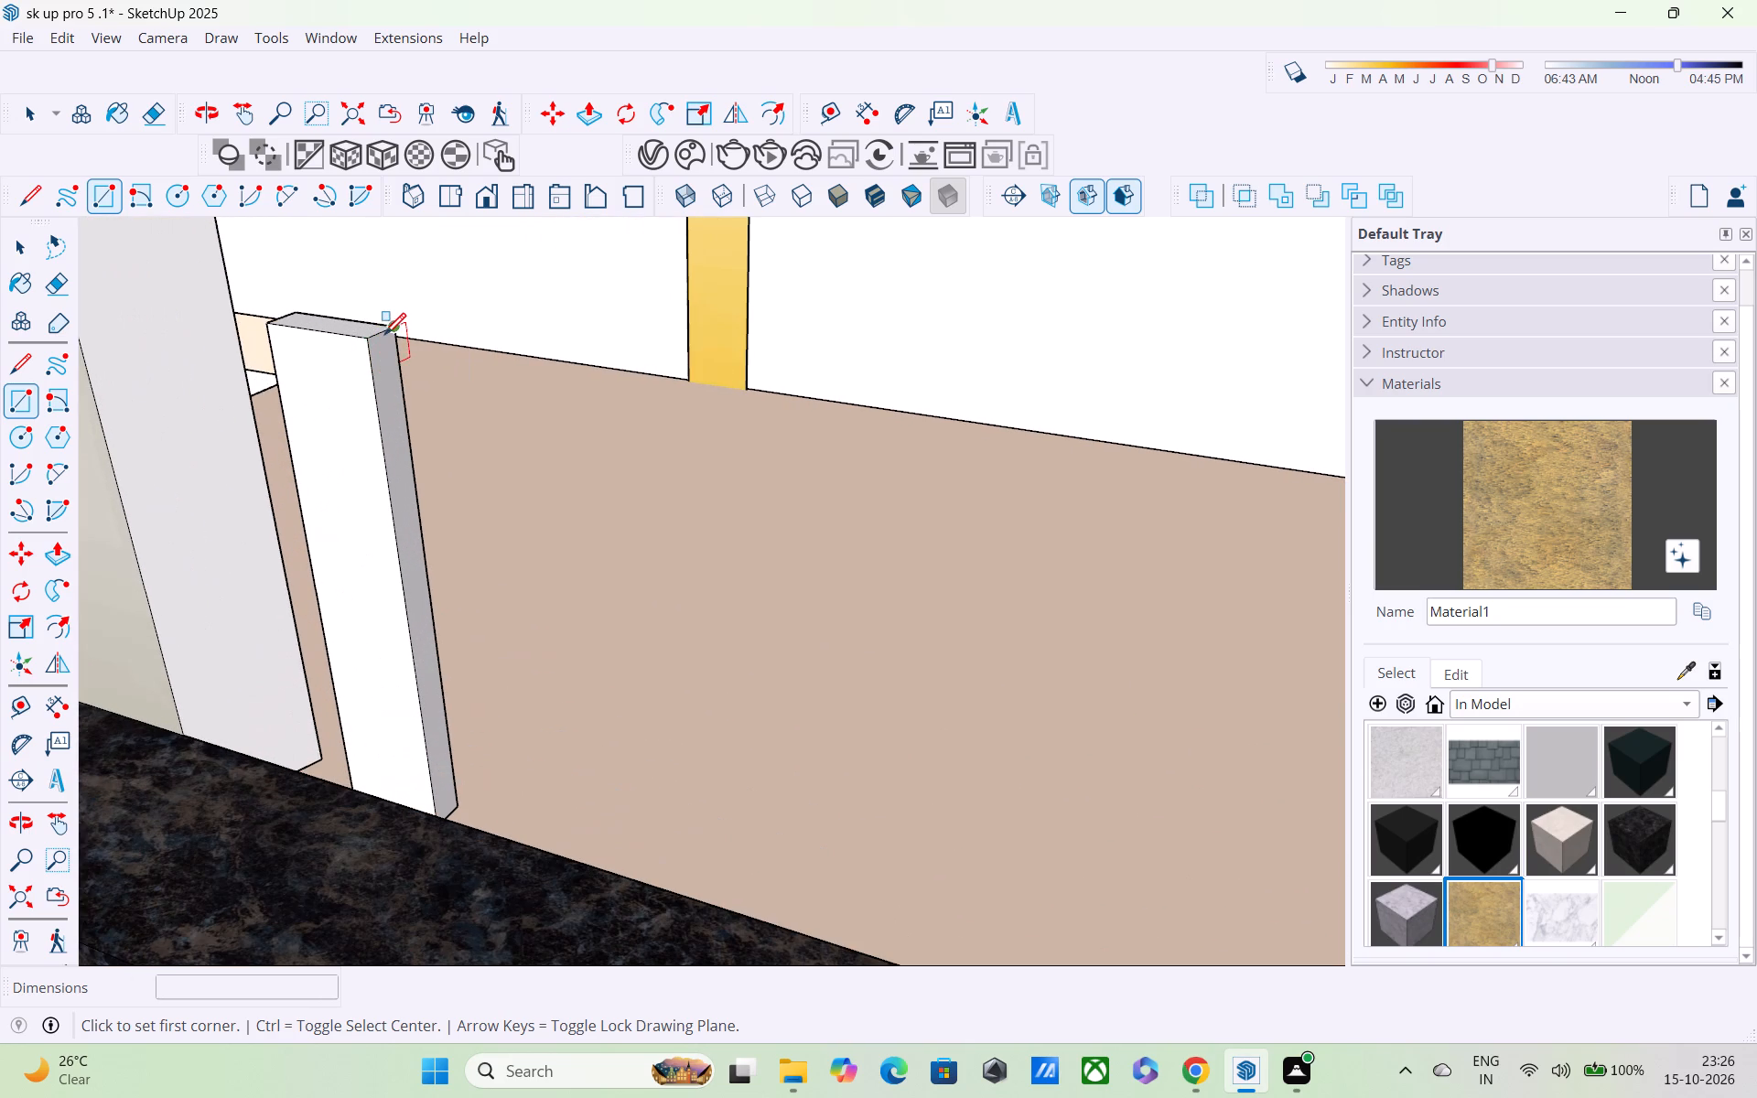
left_click(381, 340)
scroll(453, 422, "down", 3)
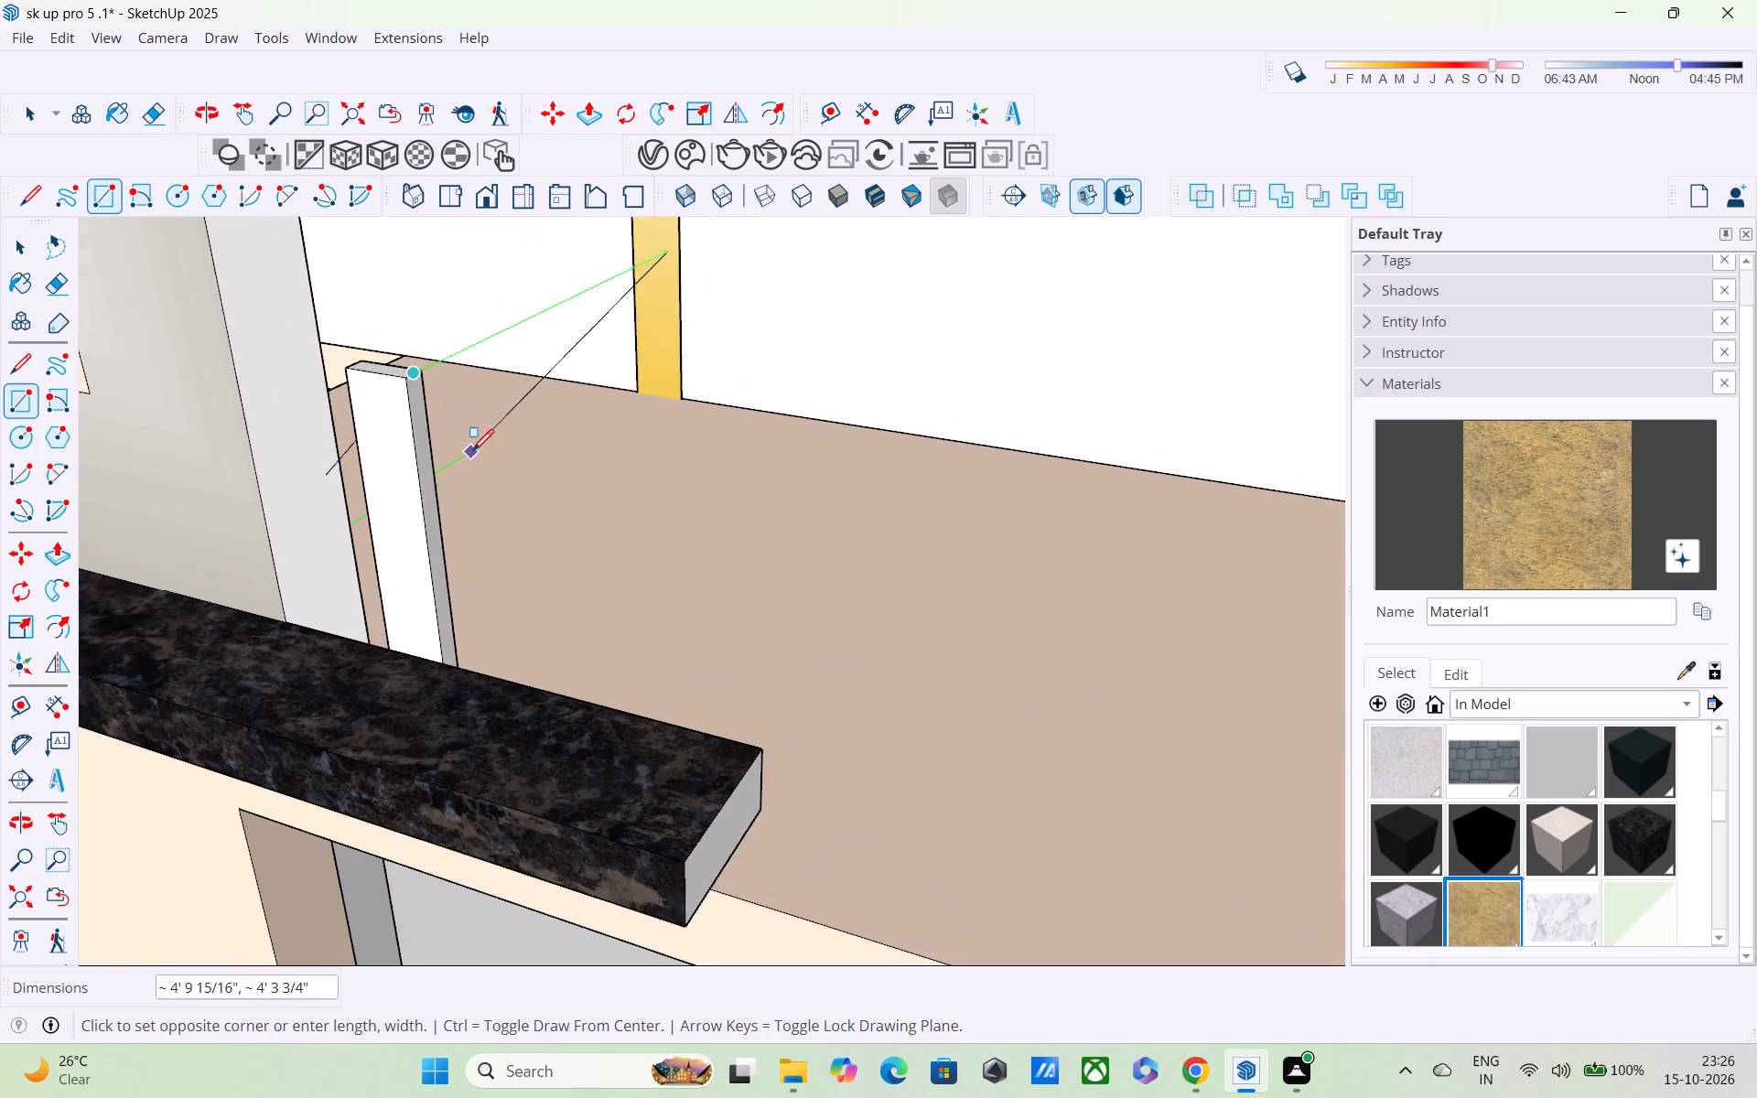
scroll(517, 476, "down", 9)
middle_click_drag(864, 617, 617, 437, "shift")
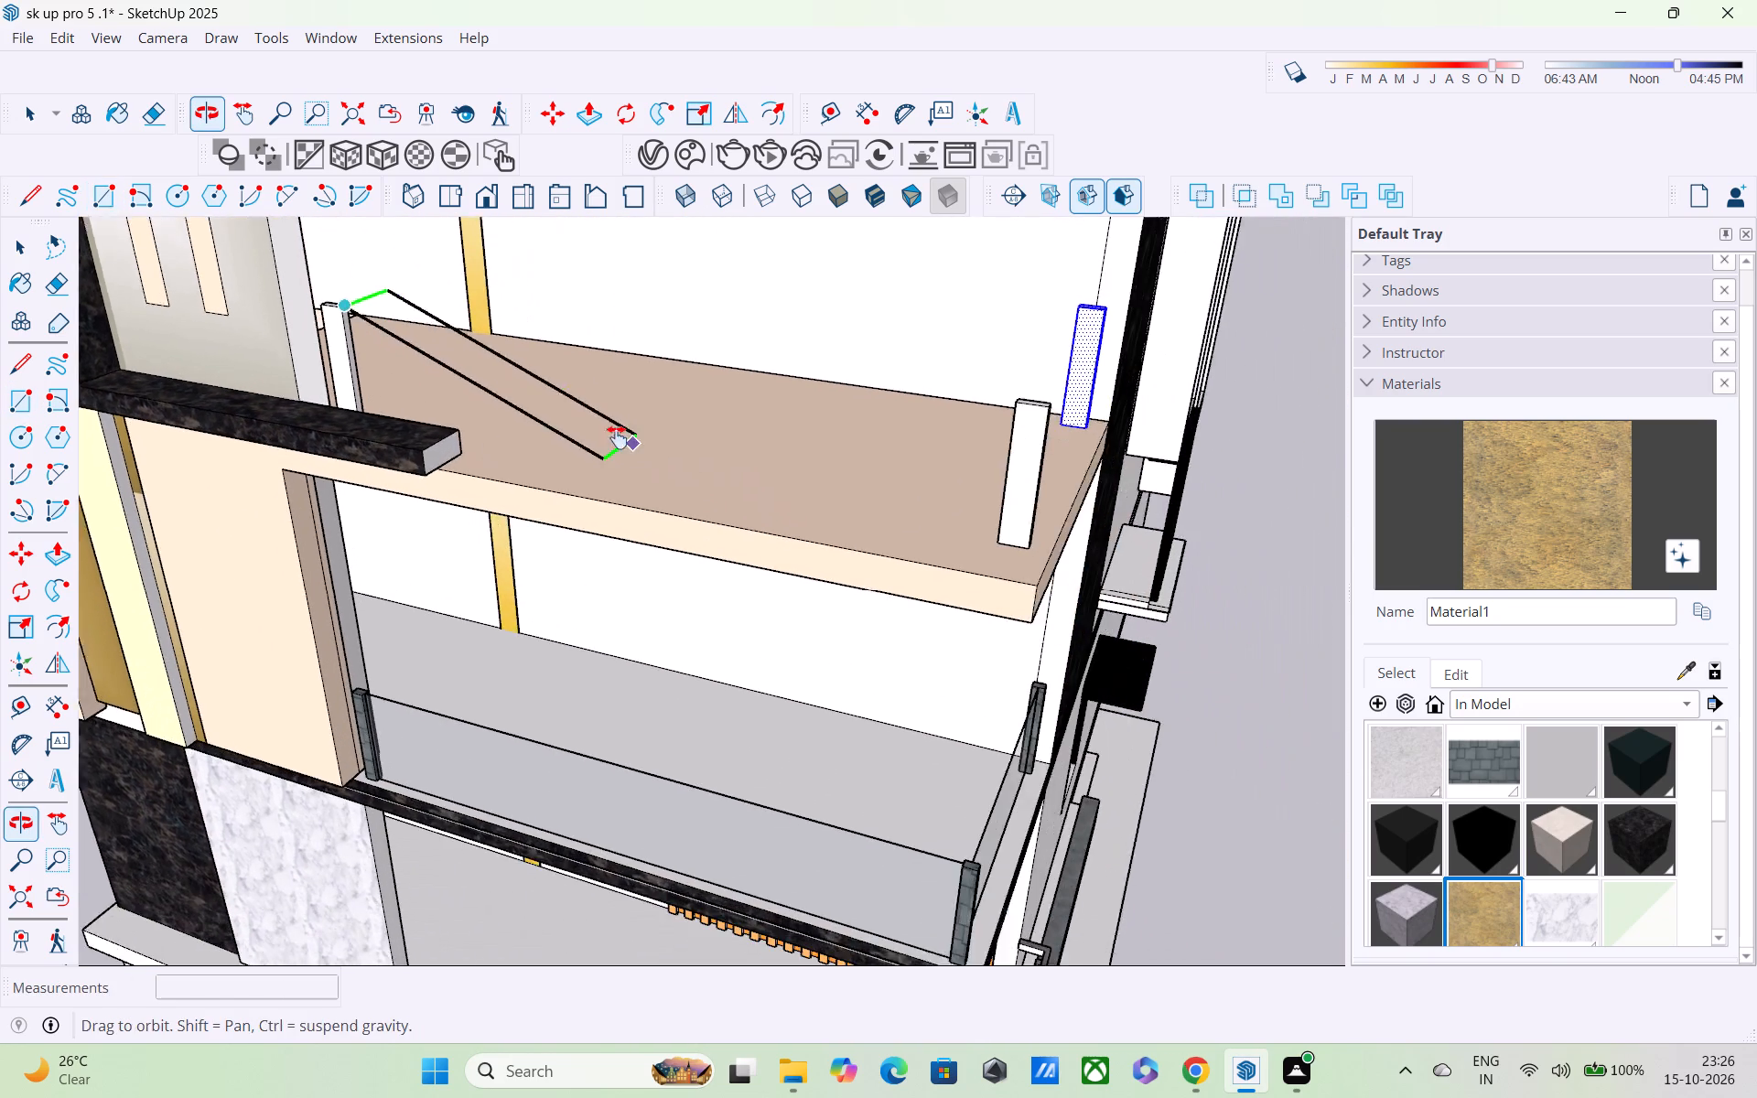
middle_click_drag(617, 437, 607, 435, "shift")
scroll(875, 482, "up", 3)
middle_click_drag(932, 496, 1500, 513)
scroll(1446, 407, "up", 3)
scroll(1139, 339, "up", 2)
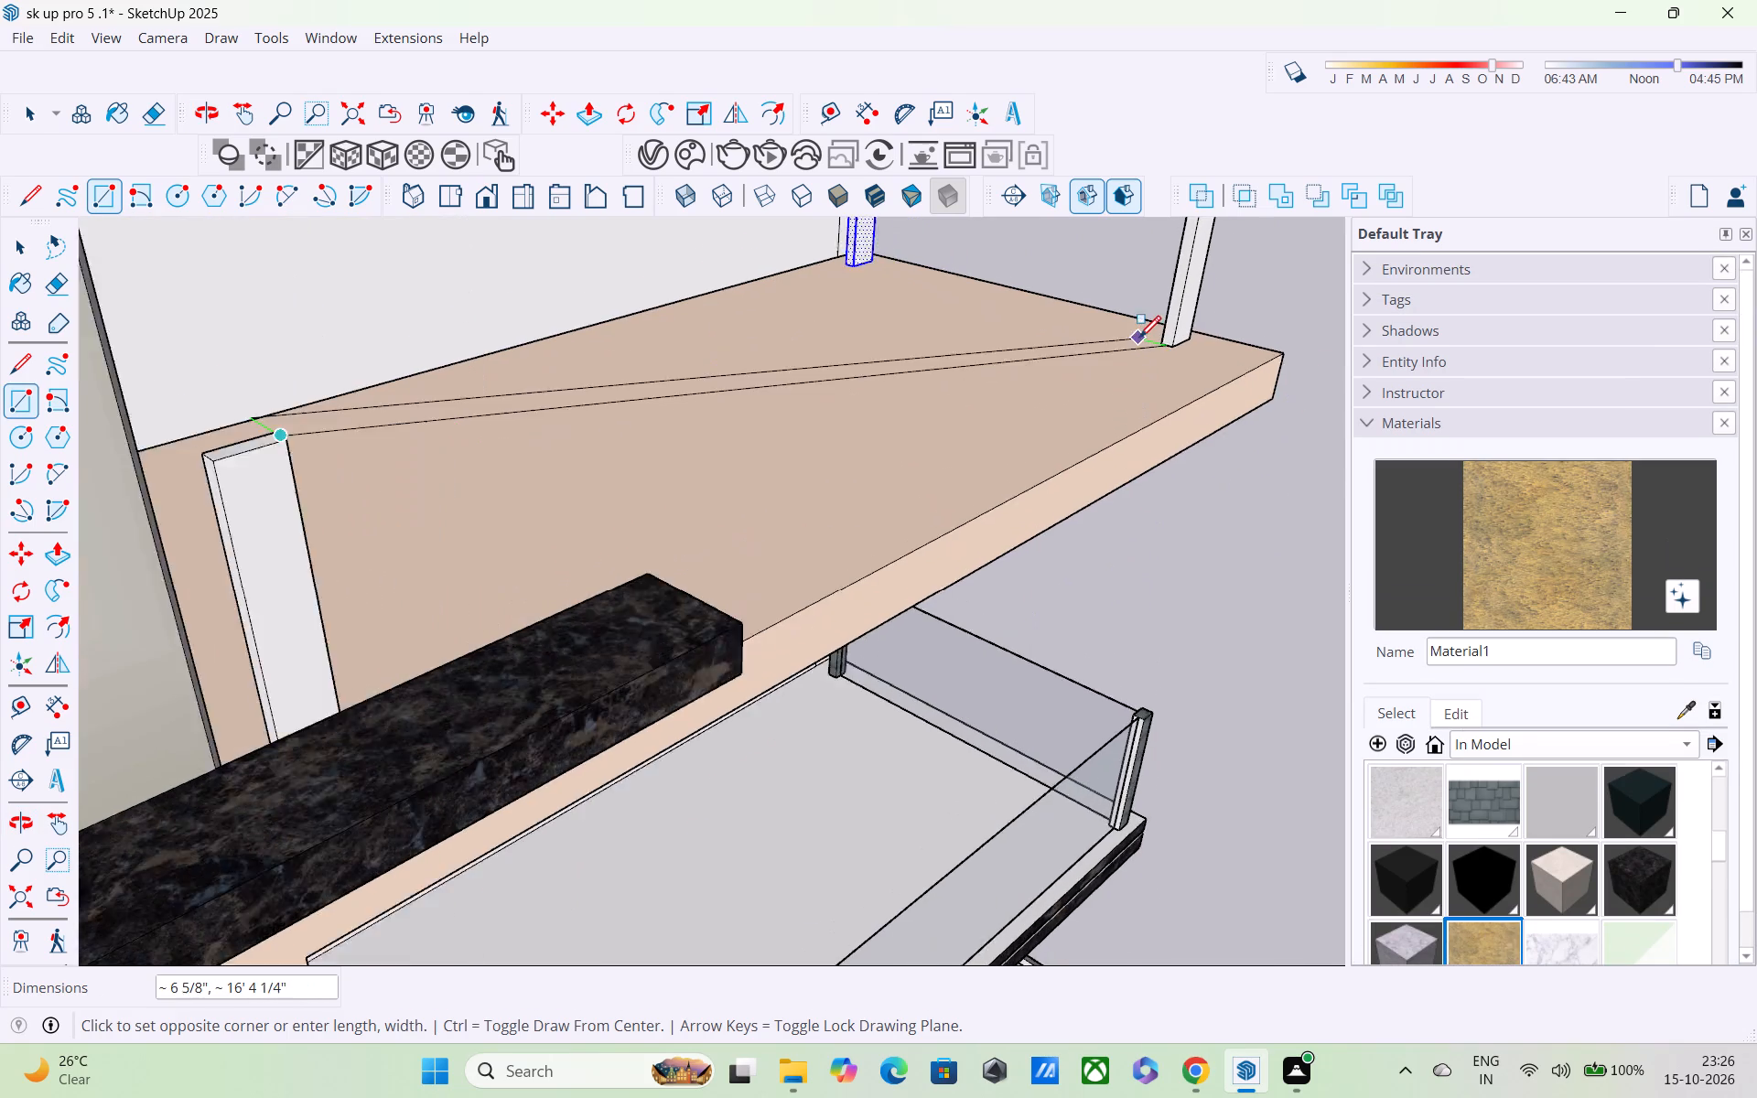
scroll(1139, 339, "up", 17)
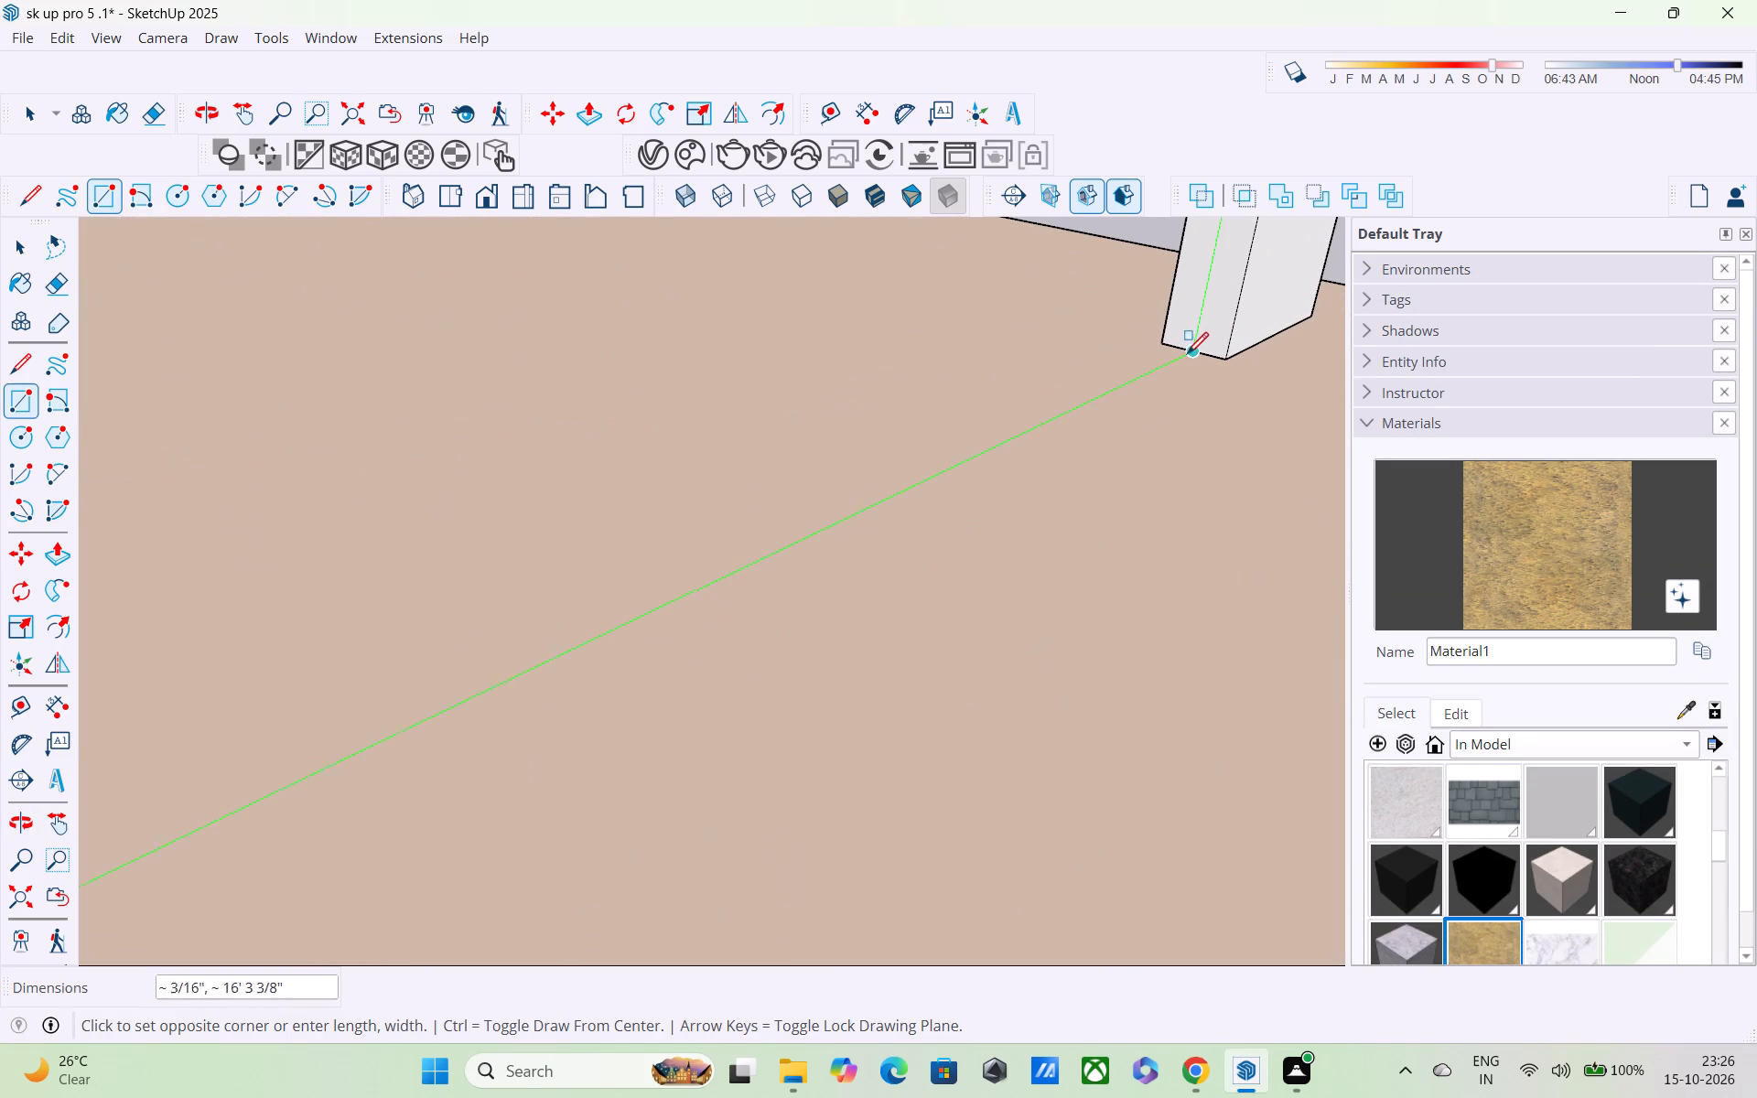
left_click(1191, 348)
Draw a vertical rectangular railing panel, 3' by about 7' 1", between the corner post and the post by the marble wall.
scroll(1191, 348, "down", 14)
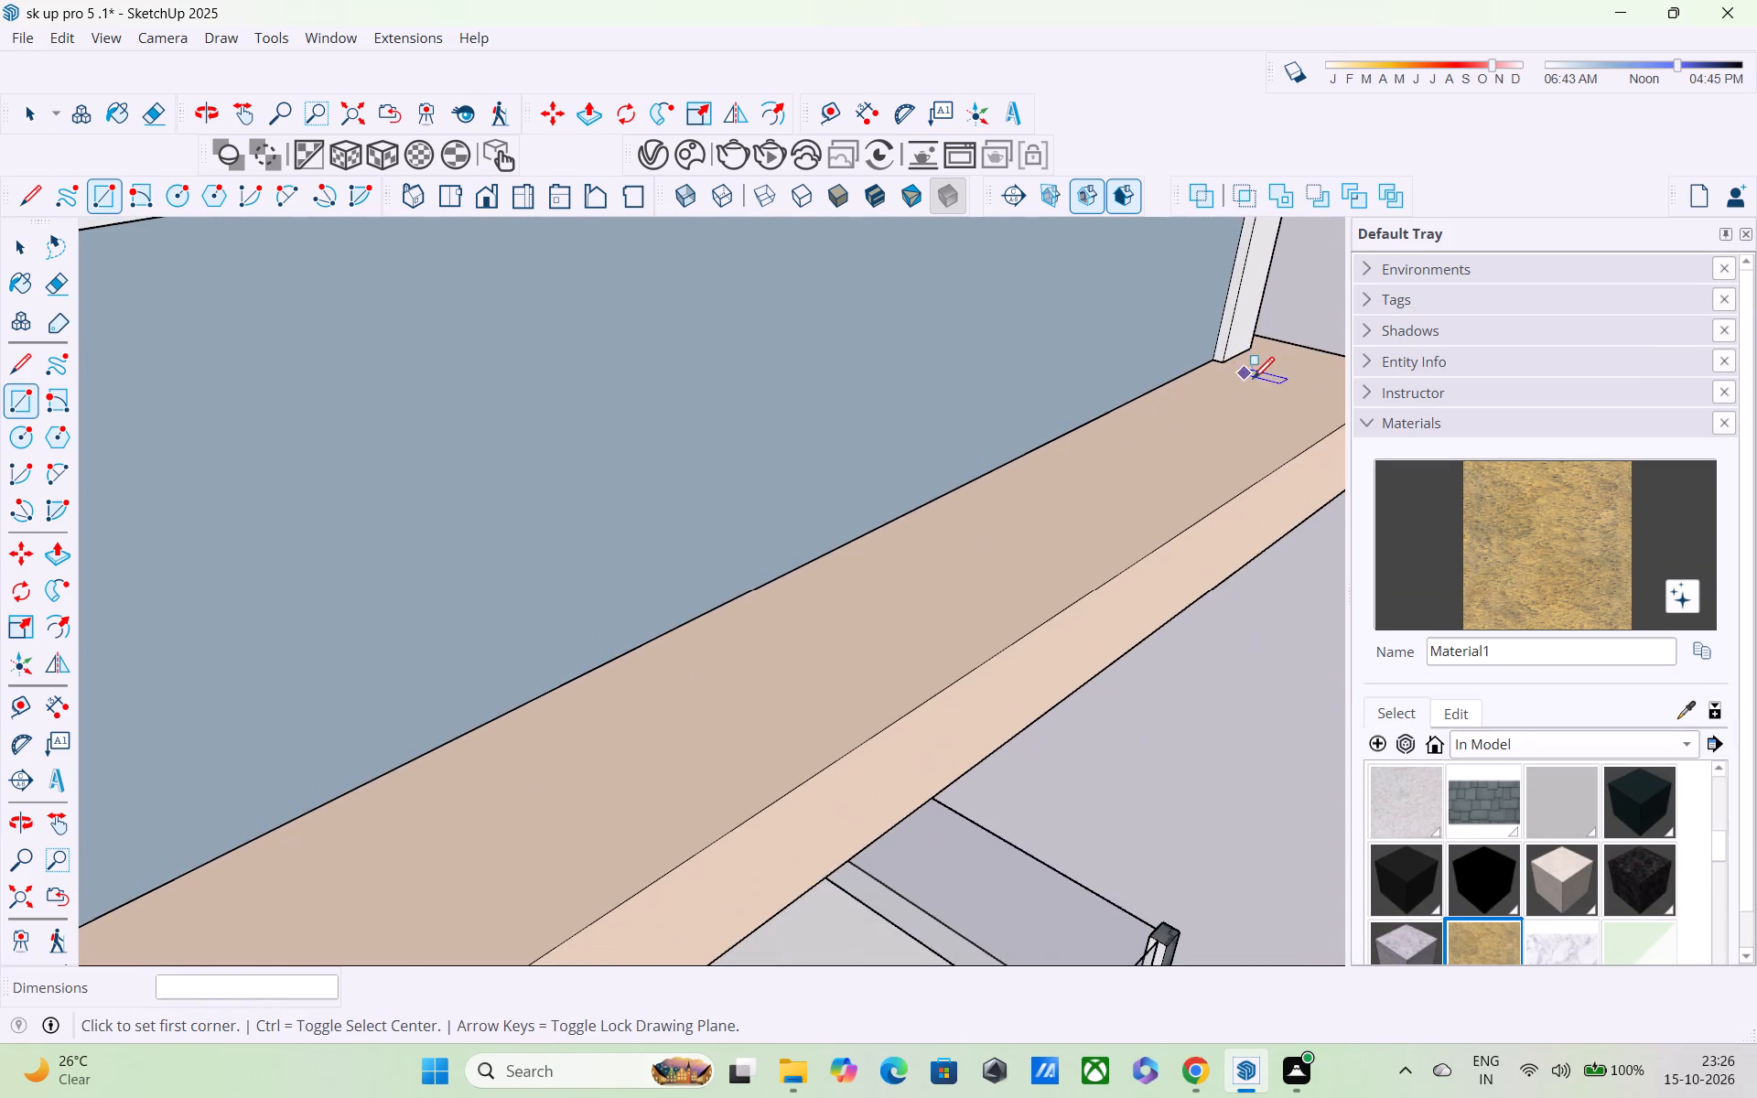
middle_click_drag(1259, 389, 586, 552, "shift")
scroll(567, 555, "up", 1)
scroll(541, 557, "down", 5)
middle_click_drag(641, 471, 102, 525)
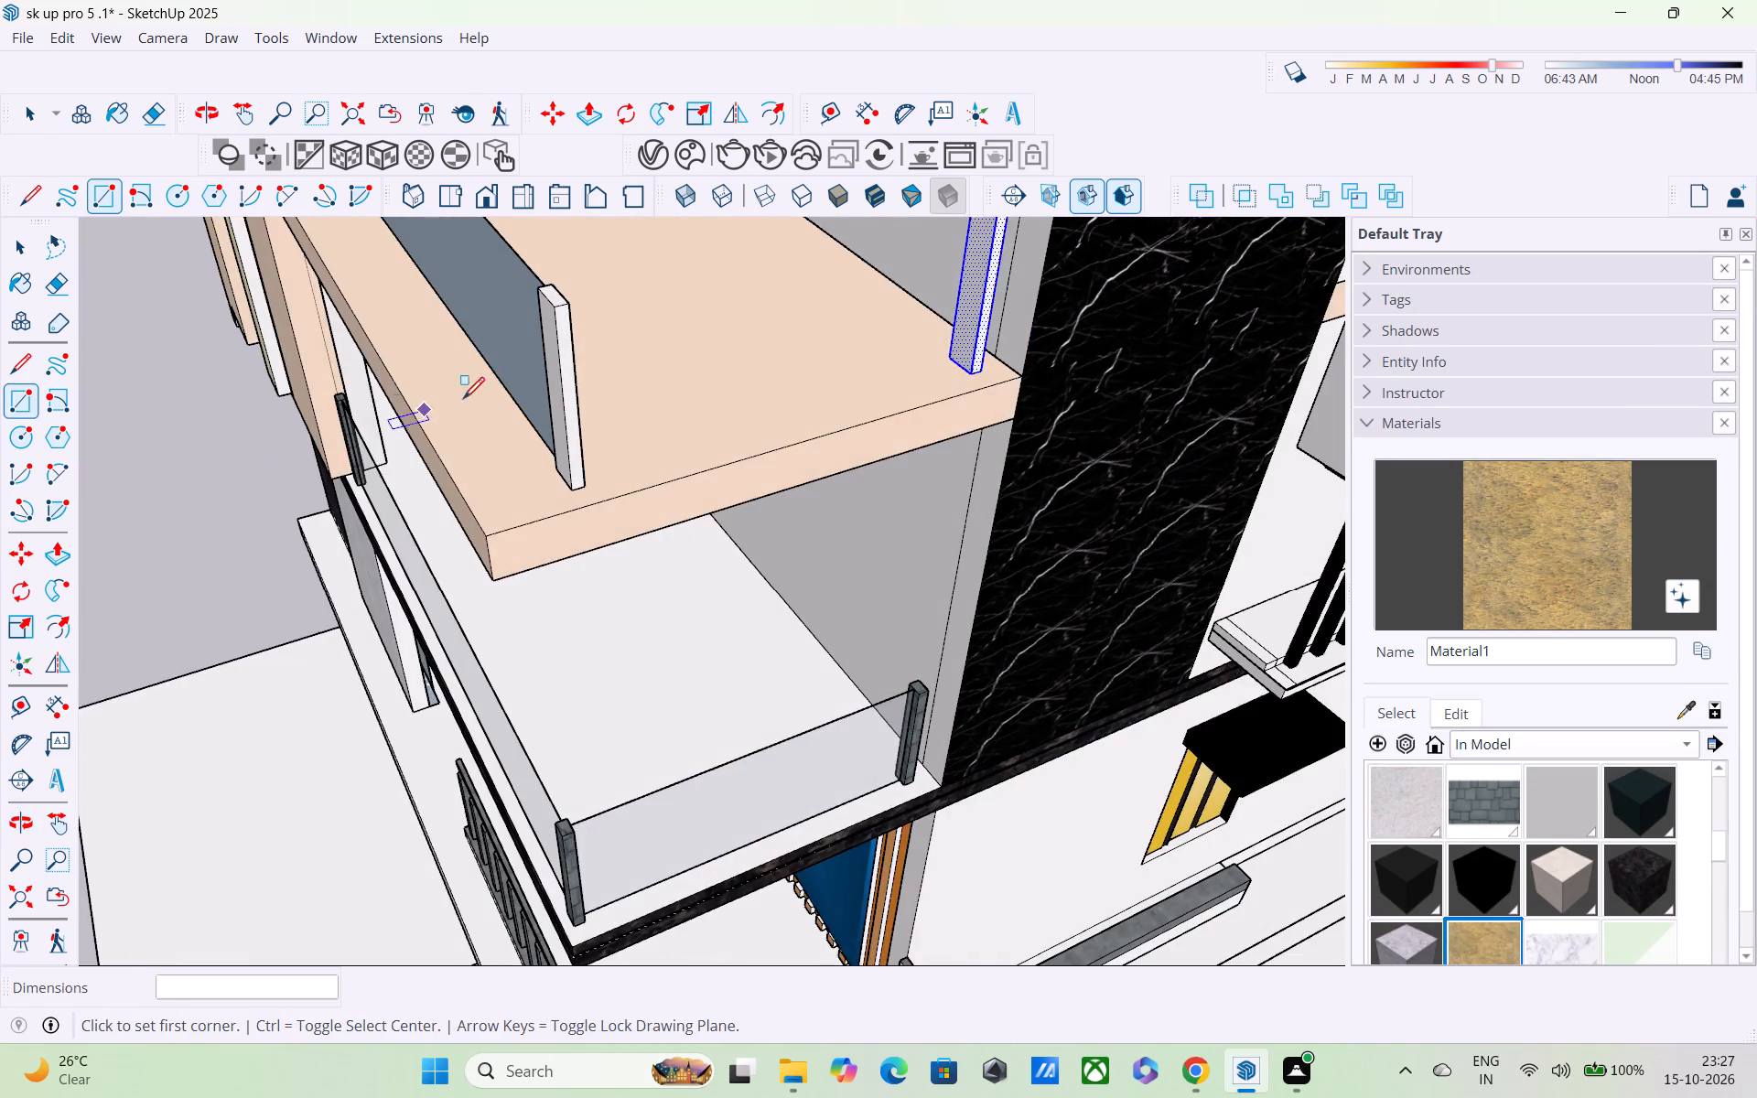
scroll(474, 396, "up", 1)
middle_click_drag(468, 397, 24, 435)
scroll(330, 325, "up", 3)
scroll(371, 318, "down", 2)
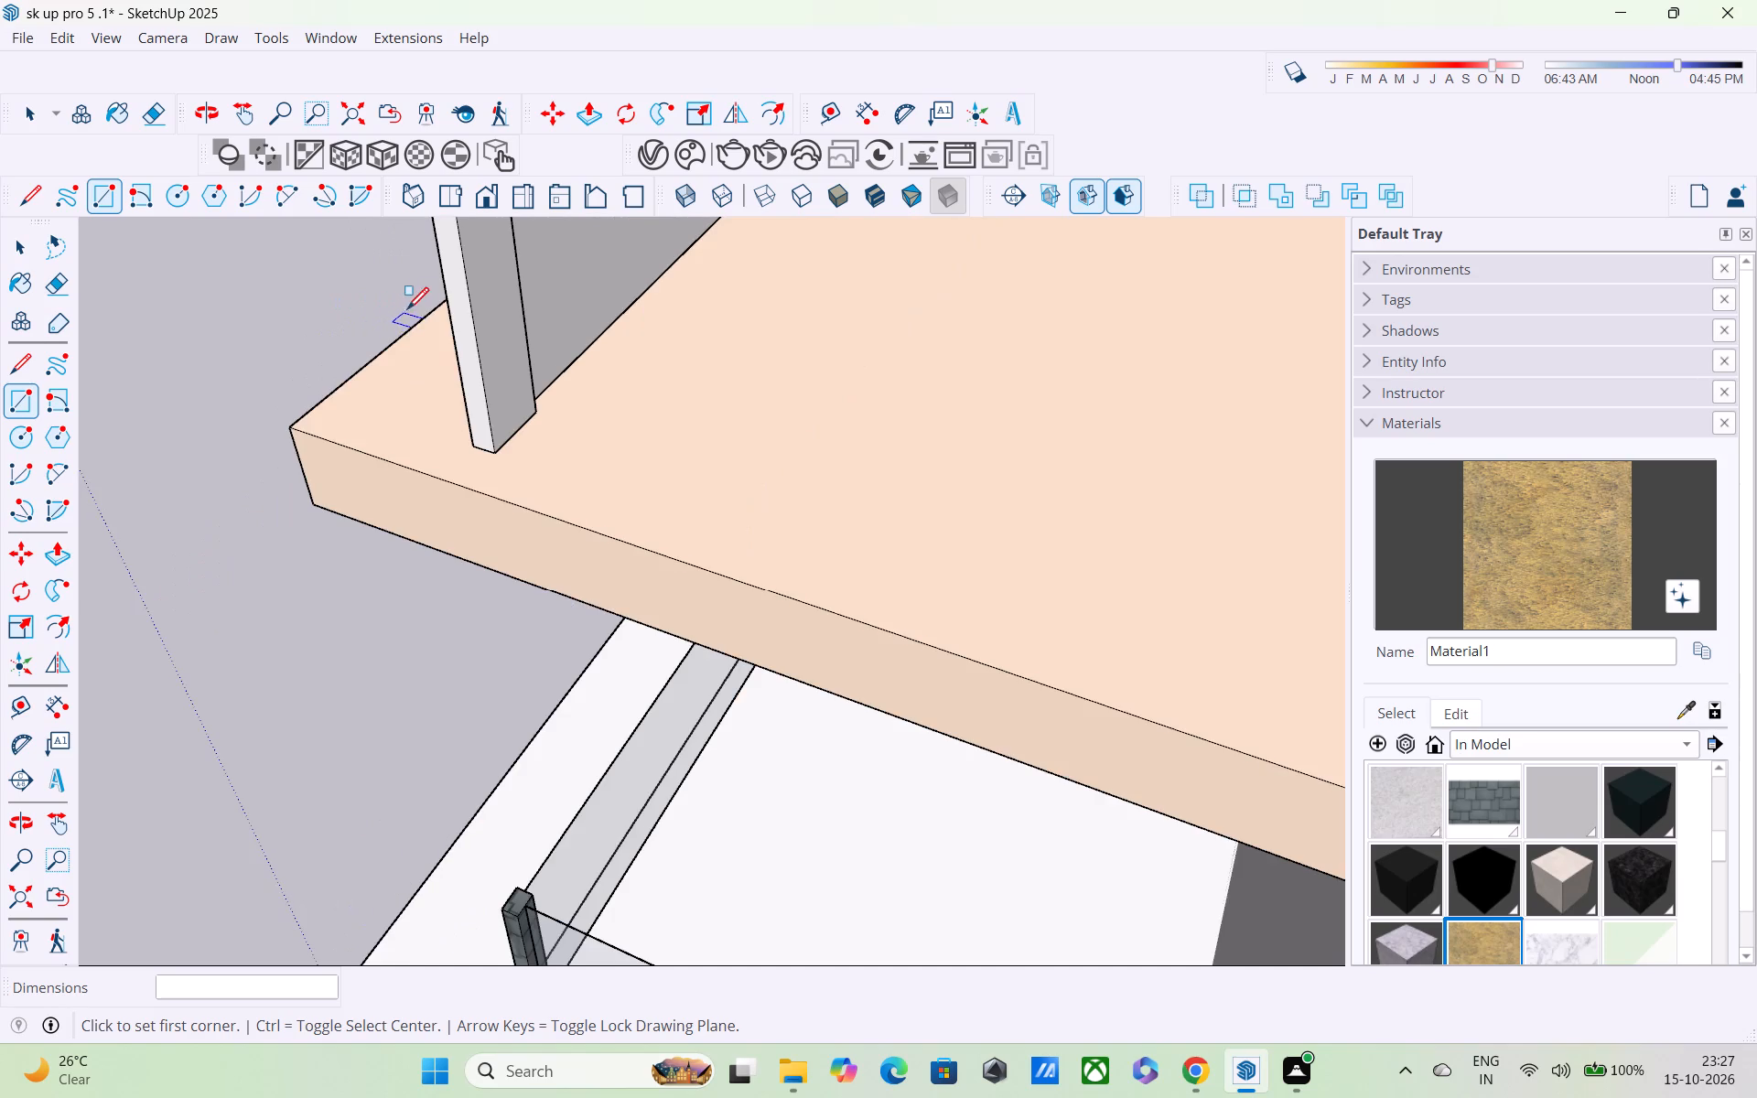
middle_click_drag(447, 365, 460, 436, "shift")
scroll(519, 344, "down", 3)
middle_click_drag(532, 344, 549, 474, "shift")
scroll(531, 378, "up", 2)
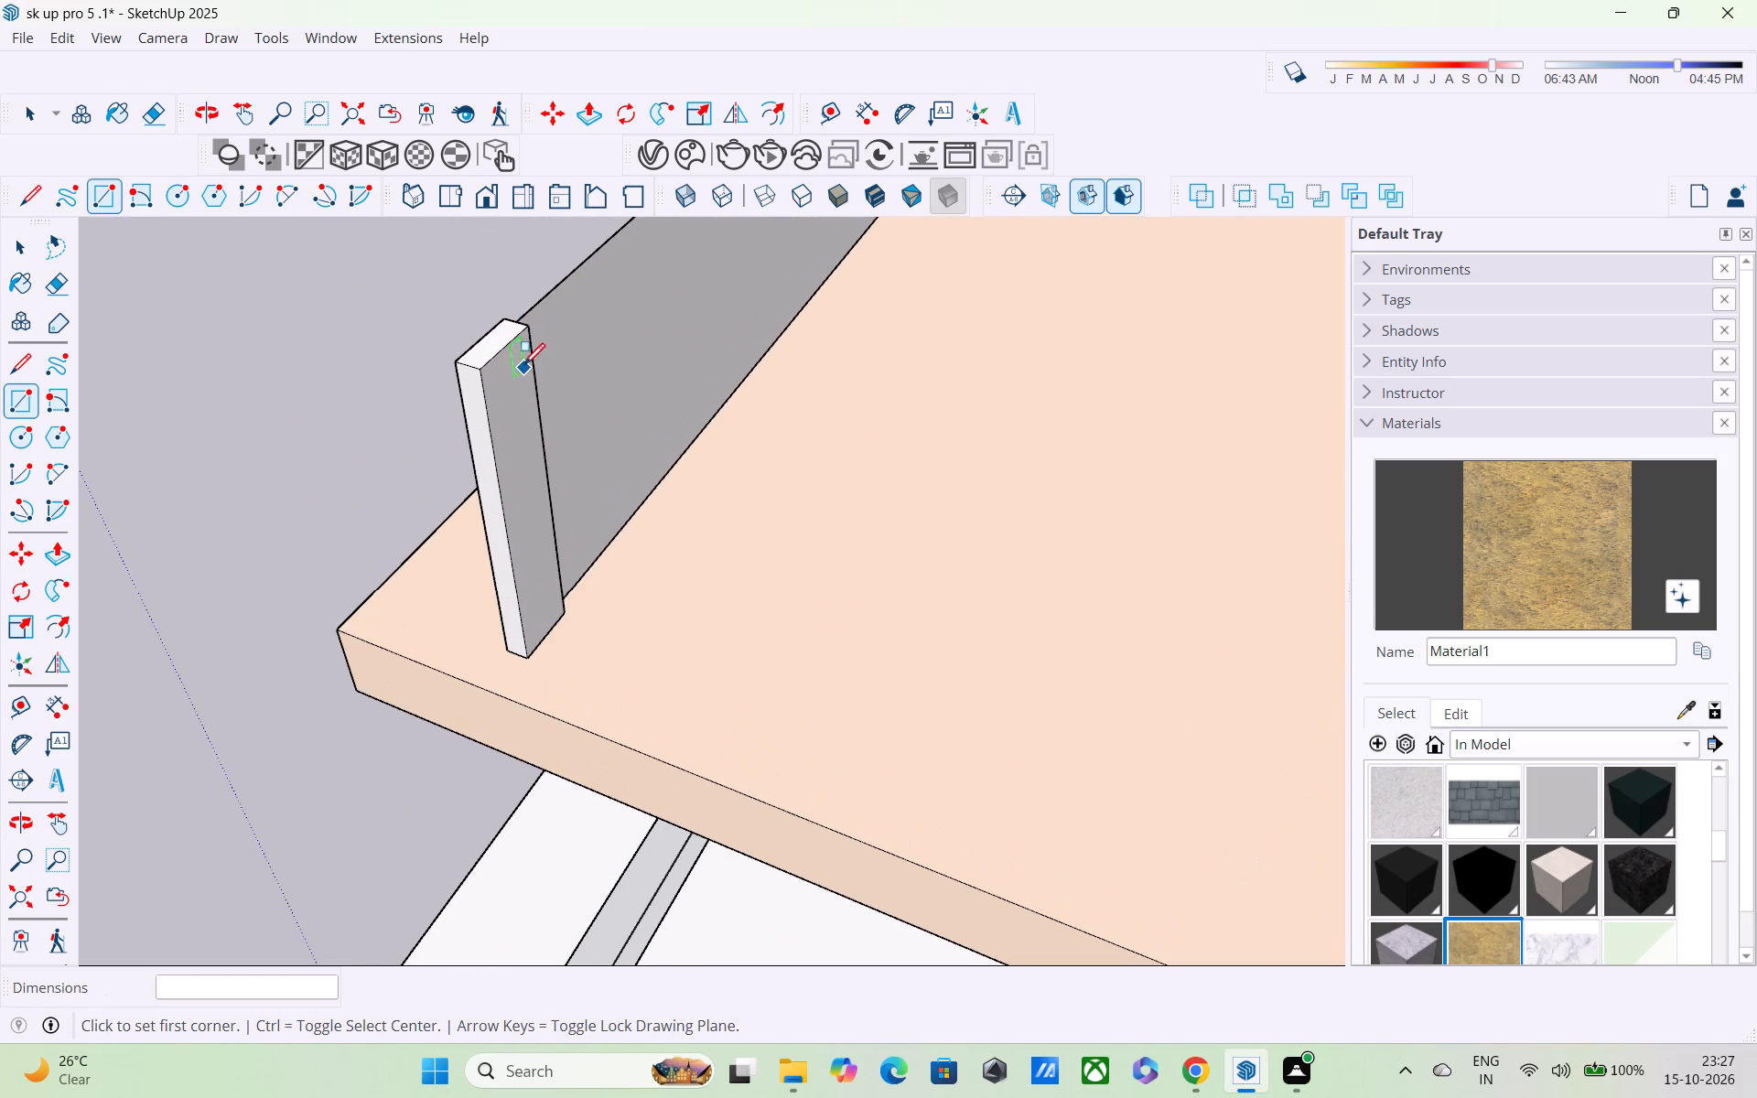
left_click(512, 349)
scroll(613, 478, "down", 2)
middle_click_drag(667, 582, 943, 567, "shift")
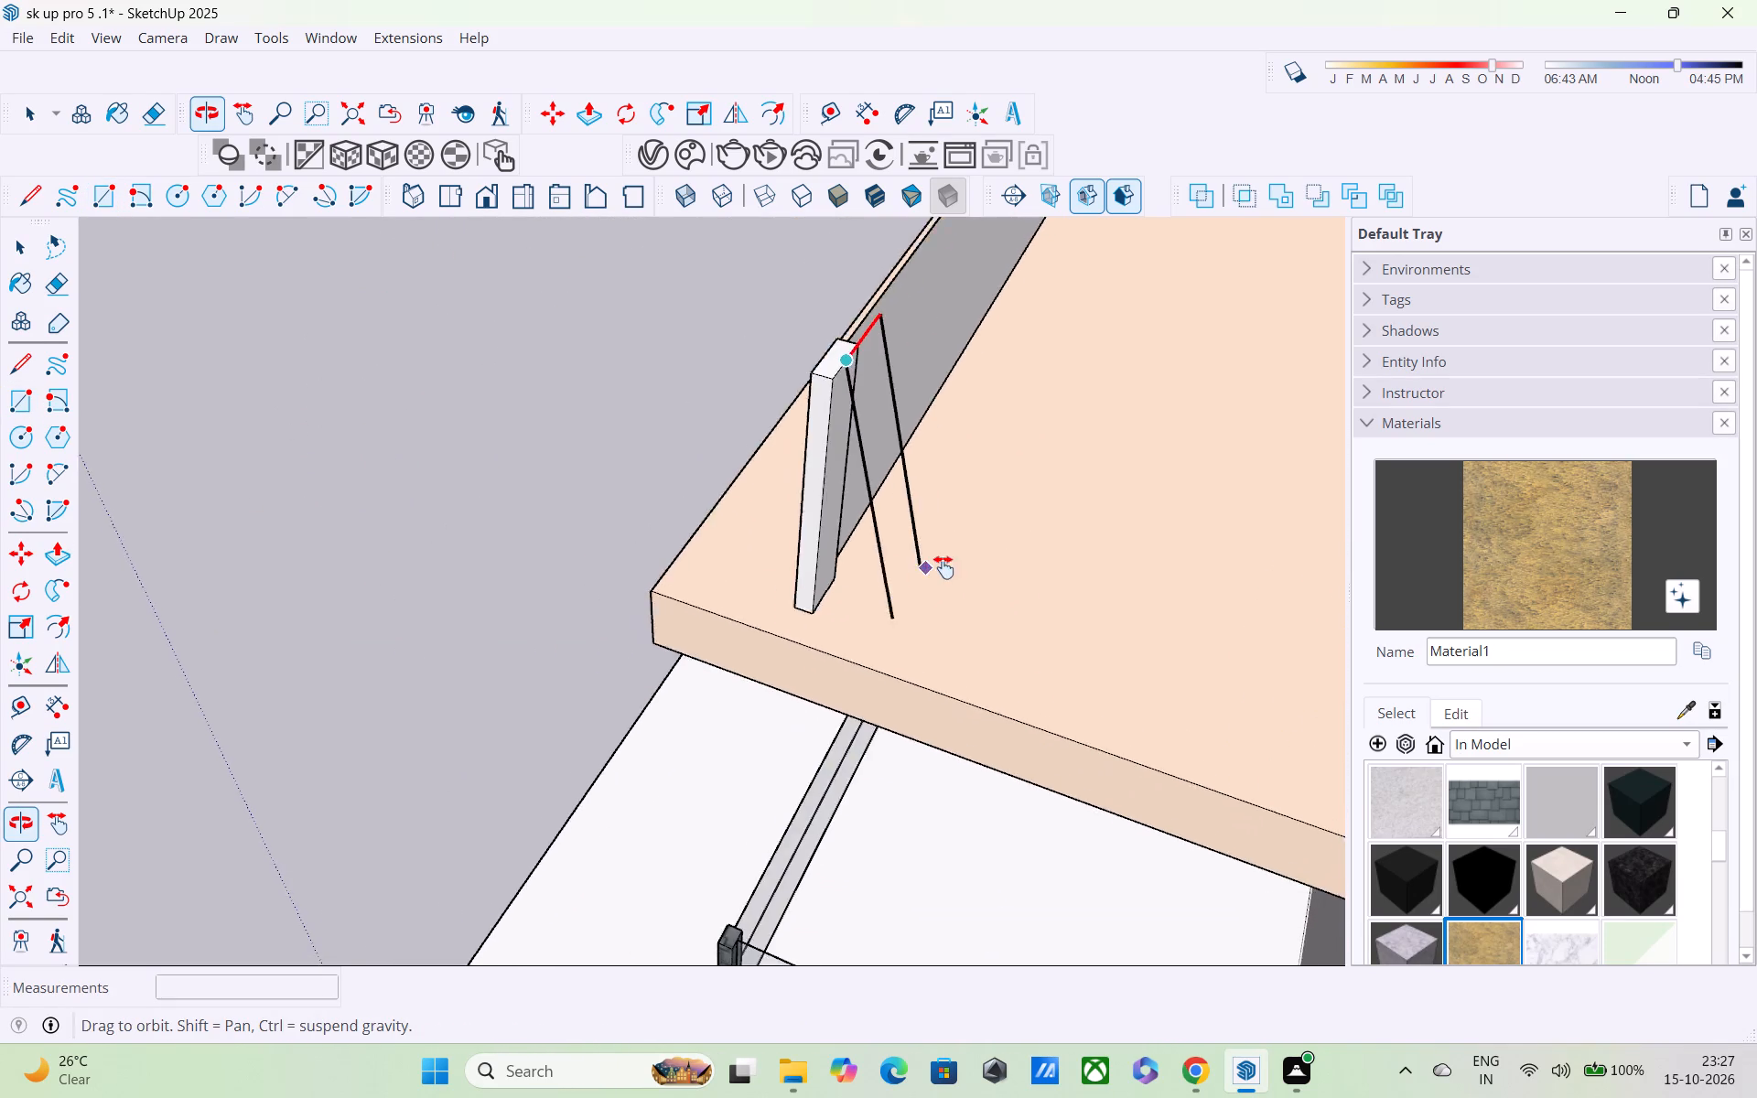
middle_click_drag(943, 567, 415, 451, "shift")
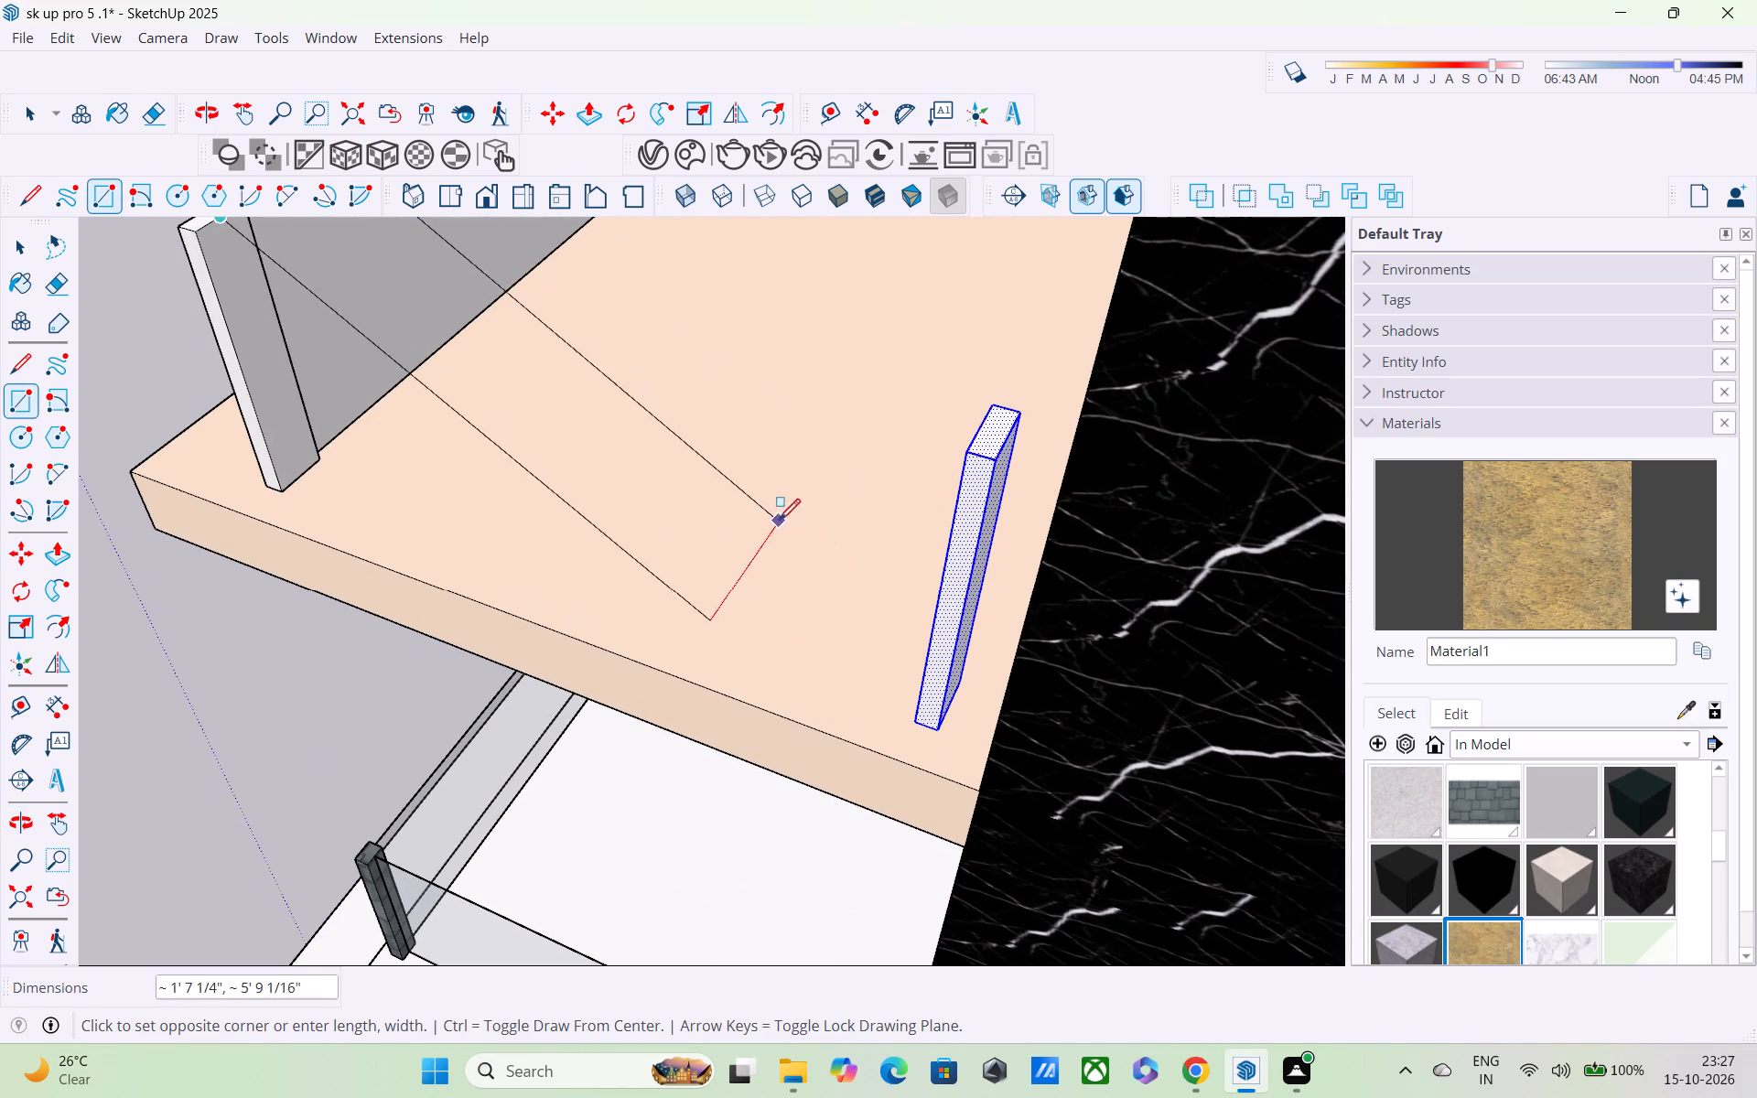
middle_click_drag(781, 522, 1132, 492)
scroll(1025, 518, "up", 4)
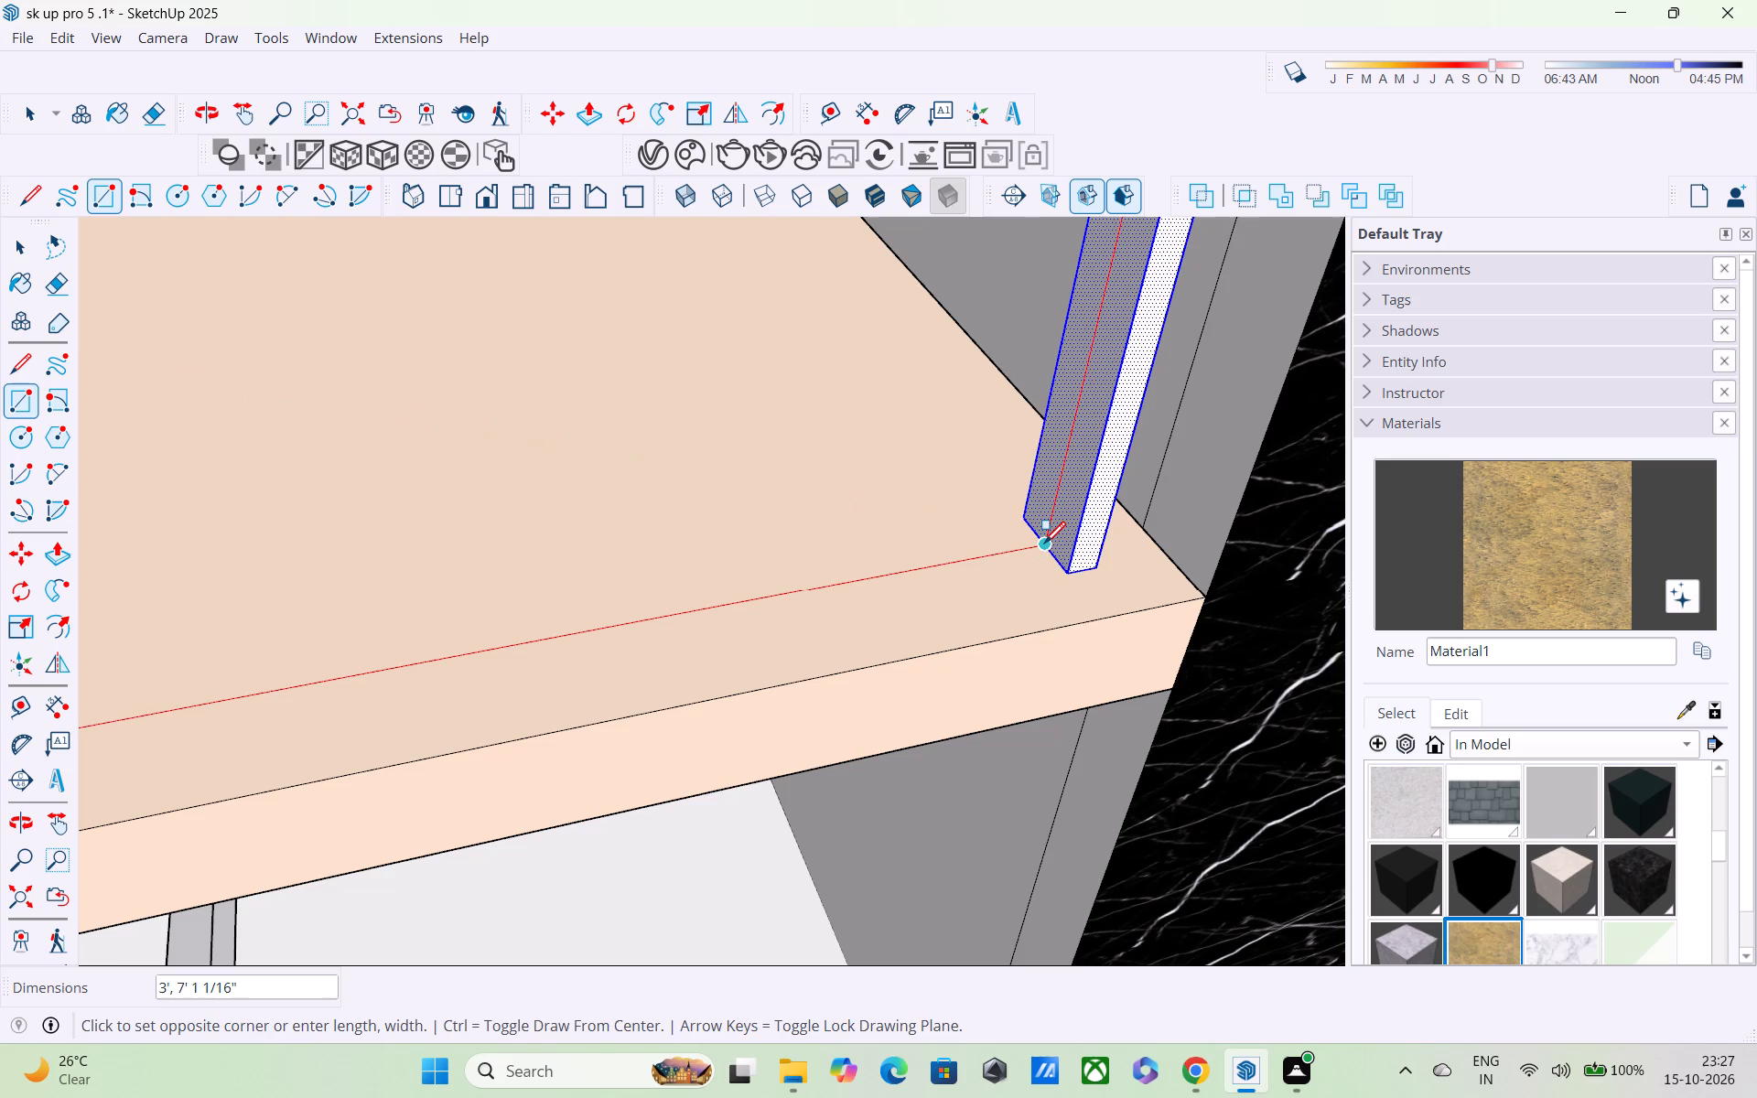
left_click(1044, 545)
Paint the short and long railing panels of the upper balcony with Glass_Mirror_01 from the Glass collection.
scroll(1044, 544, "down", 10)
scroll(1457, 808, "down", 2)
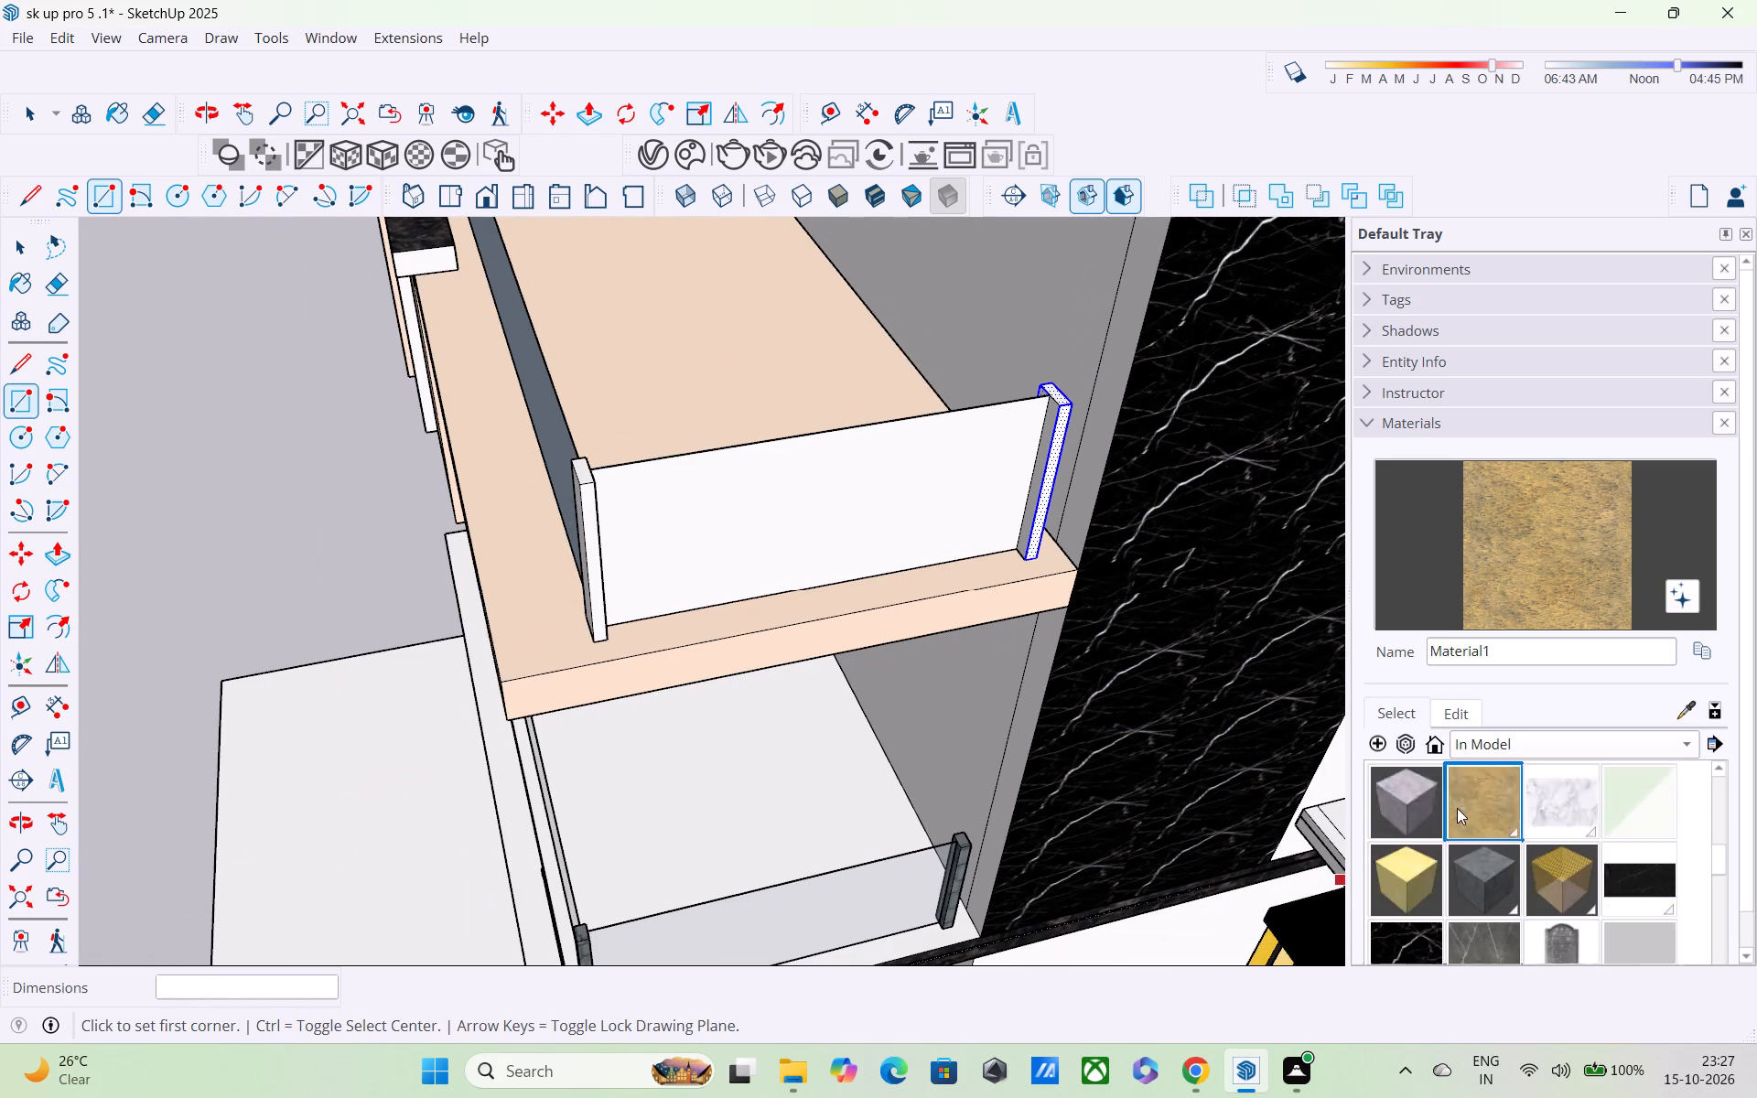
scroll(1457, 808, "down", 2)
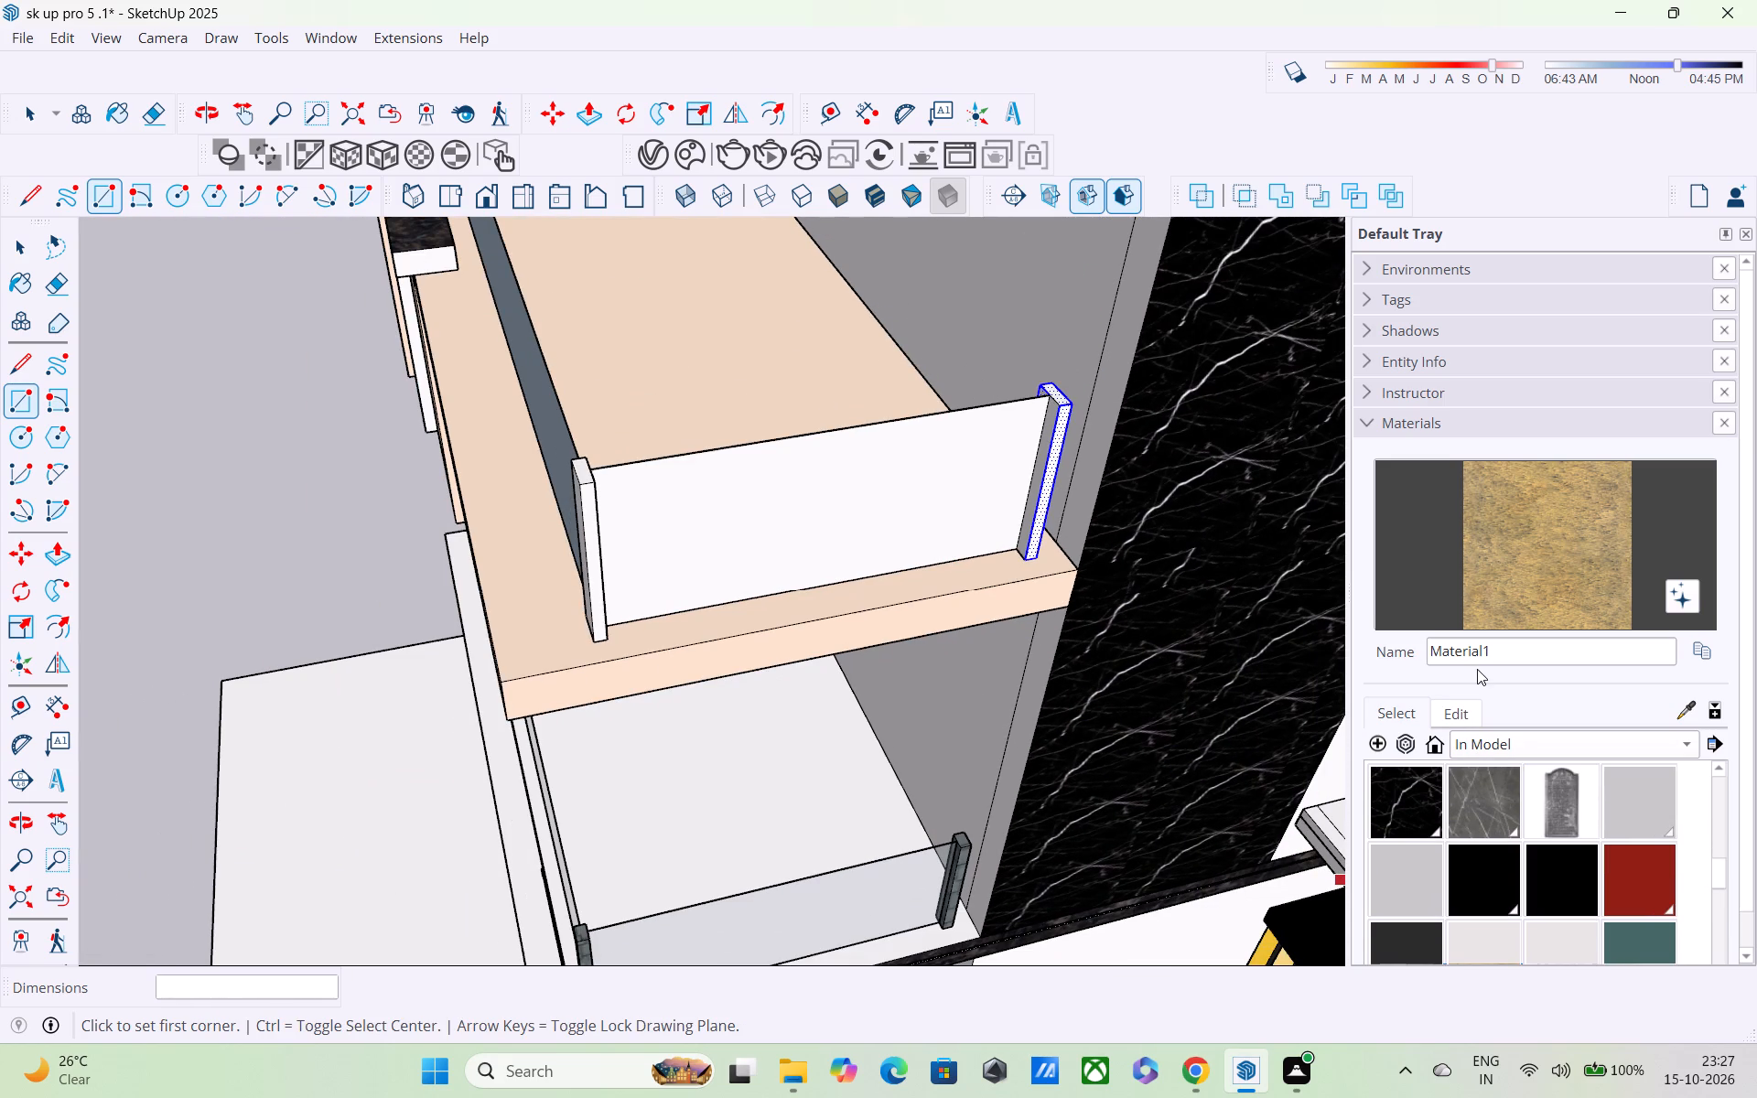
left_click(1414, 711)
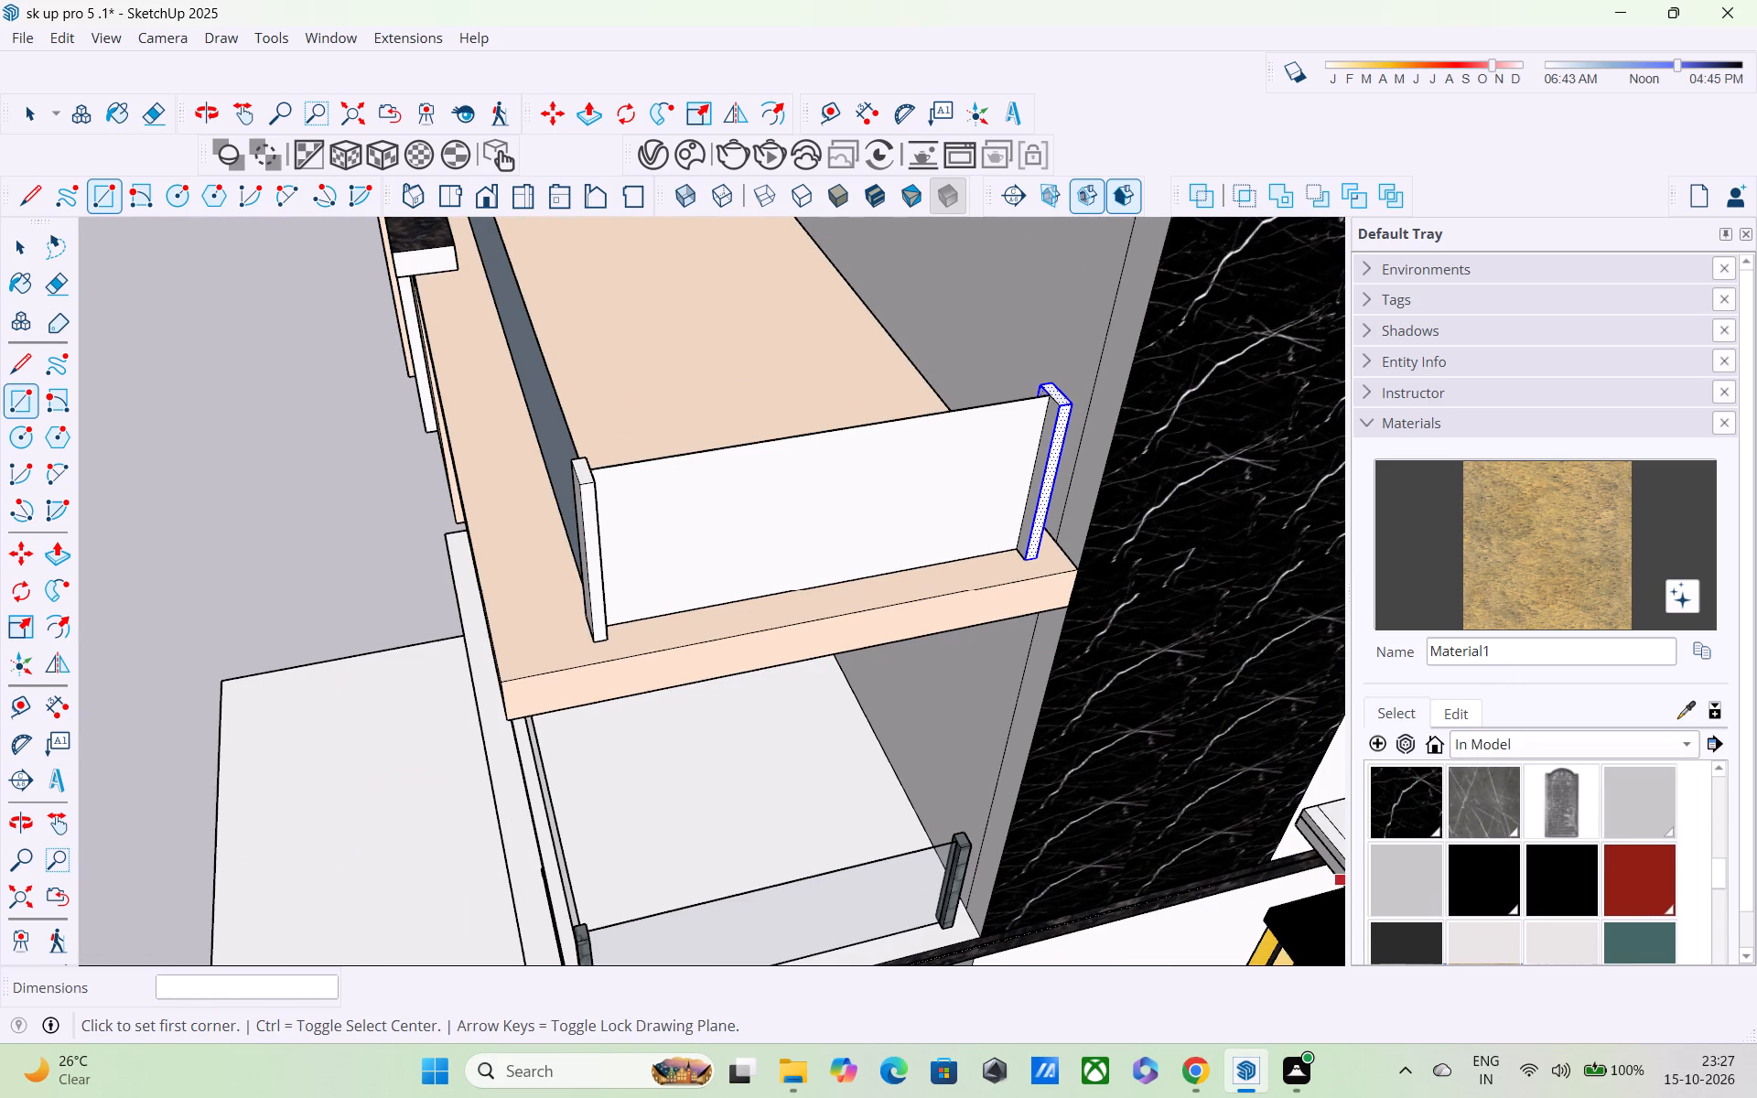
left_click(1506, 654)
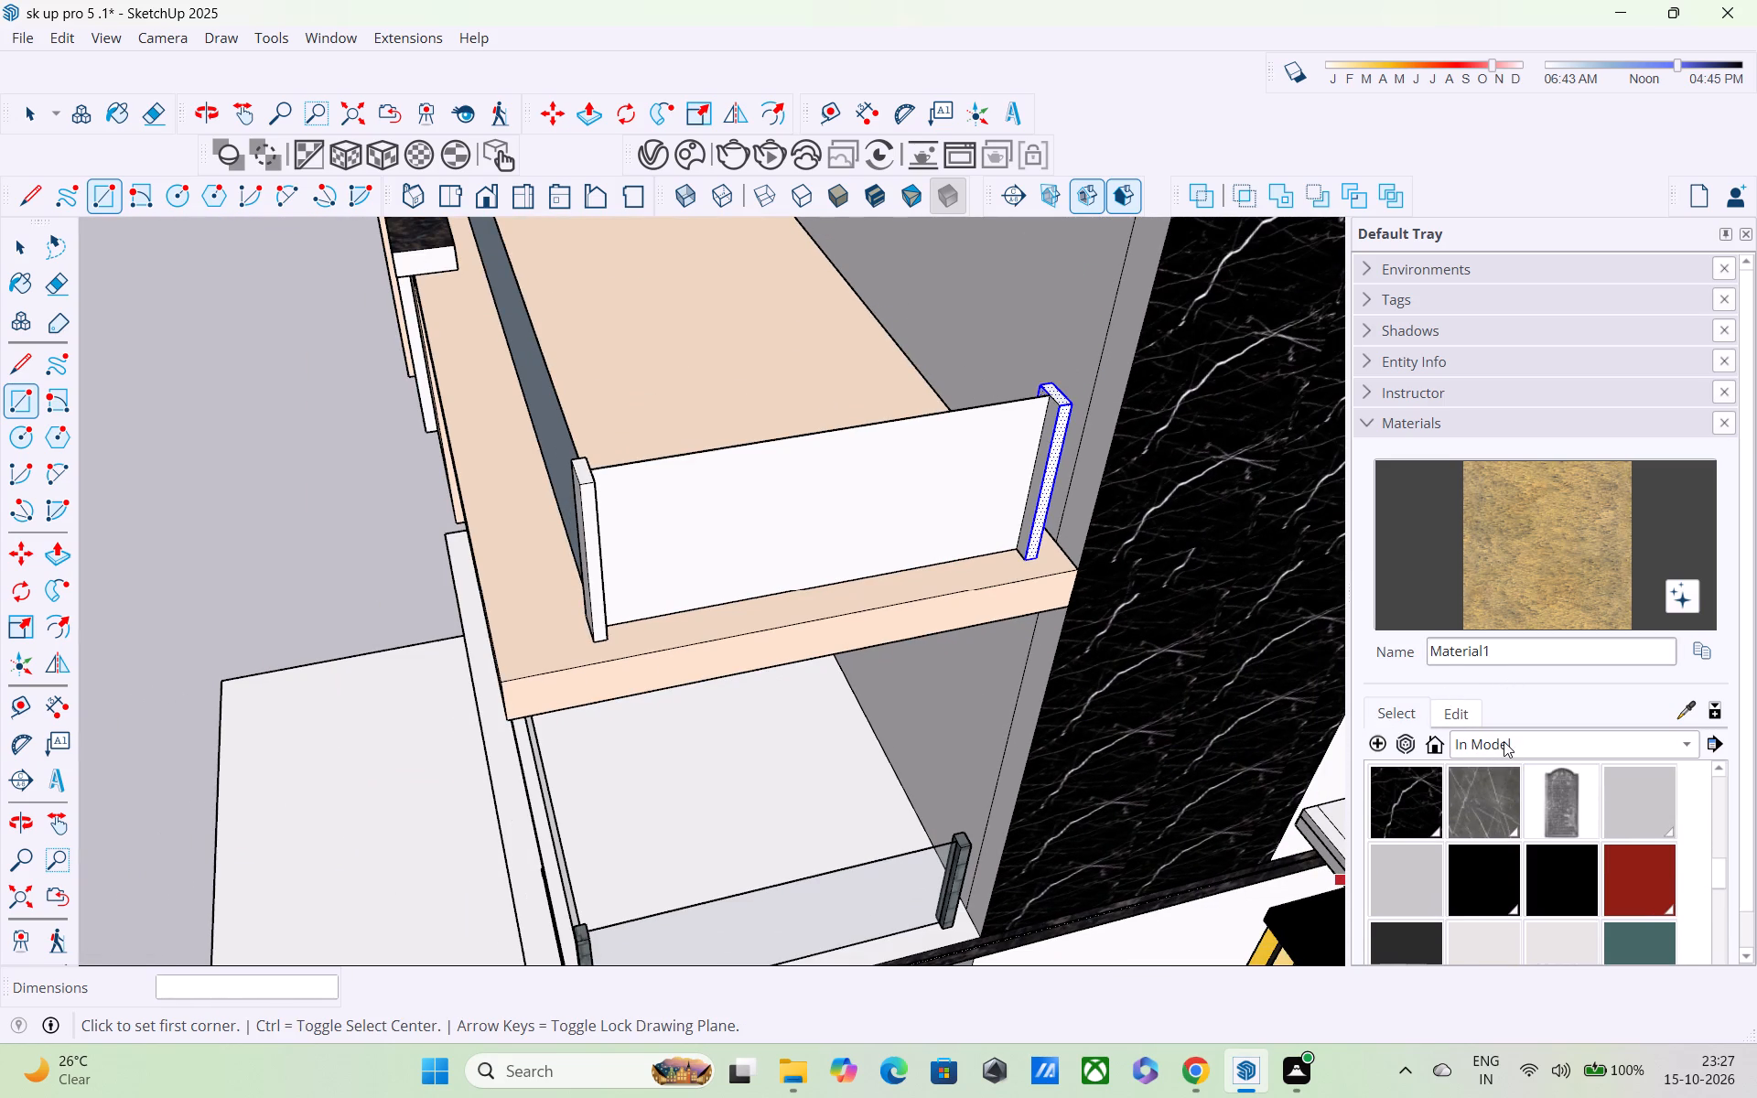
left_click(1504, 741)
left_click(1492, 835)
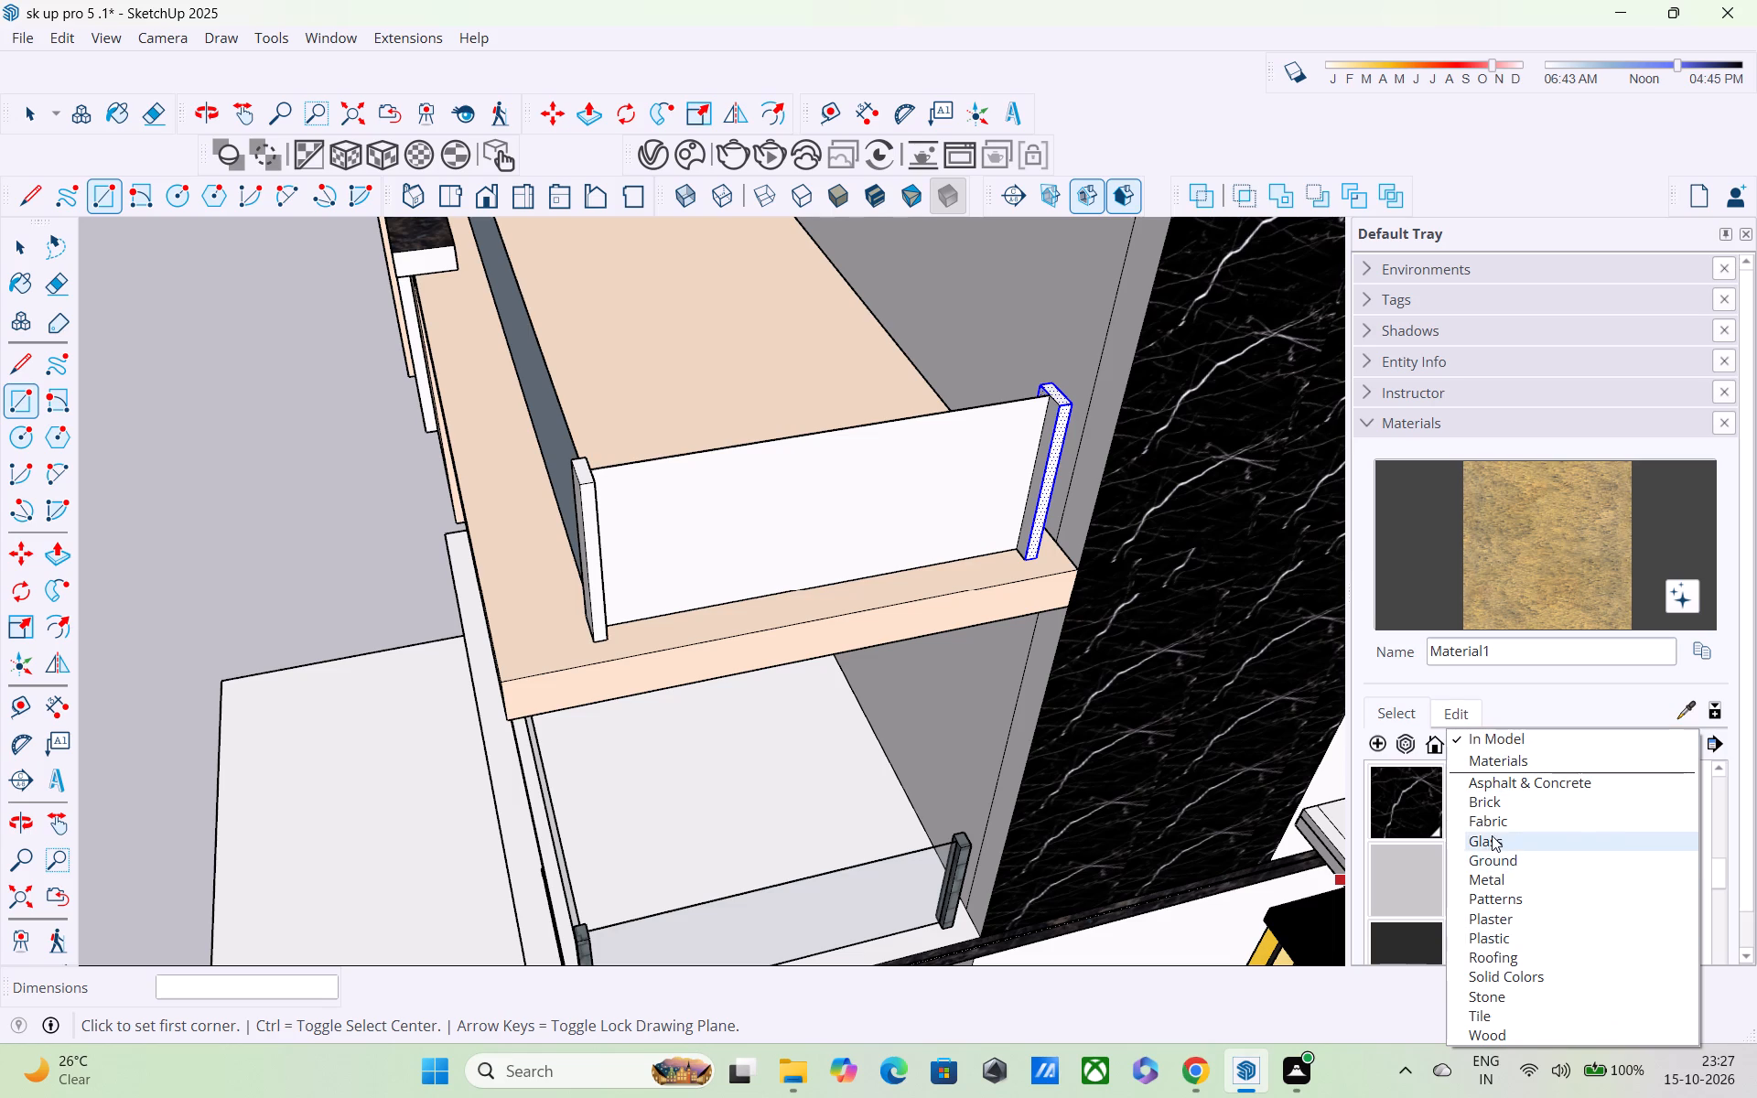
left_click(1478, 798)
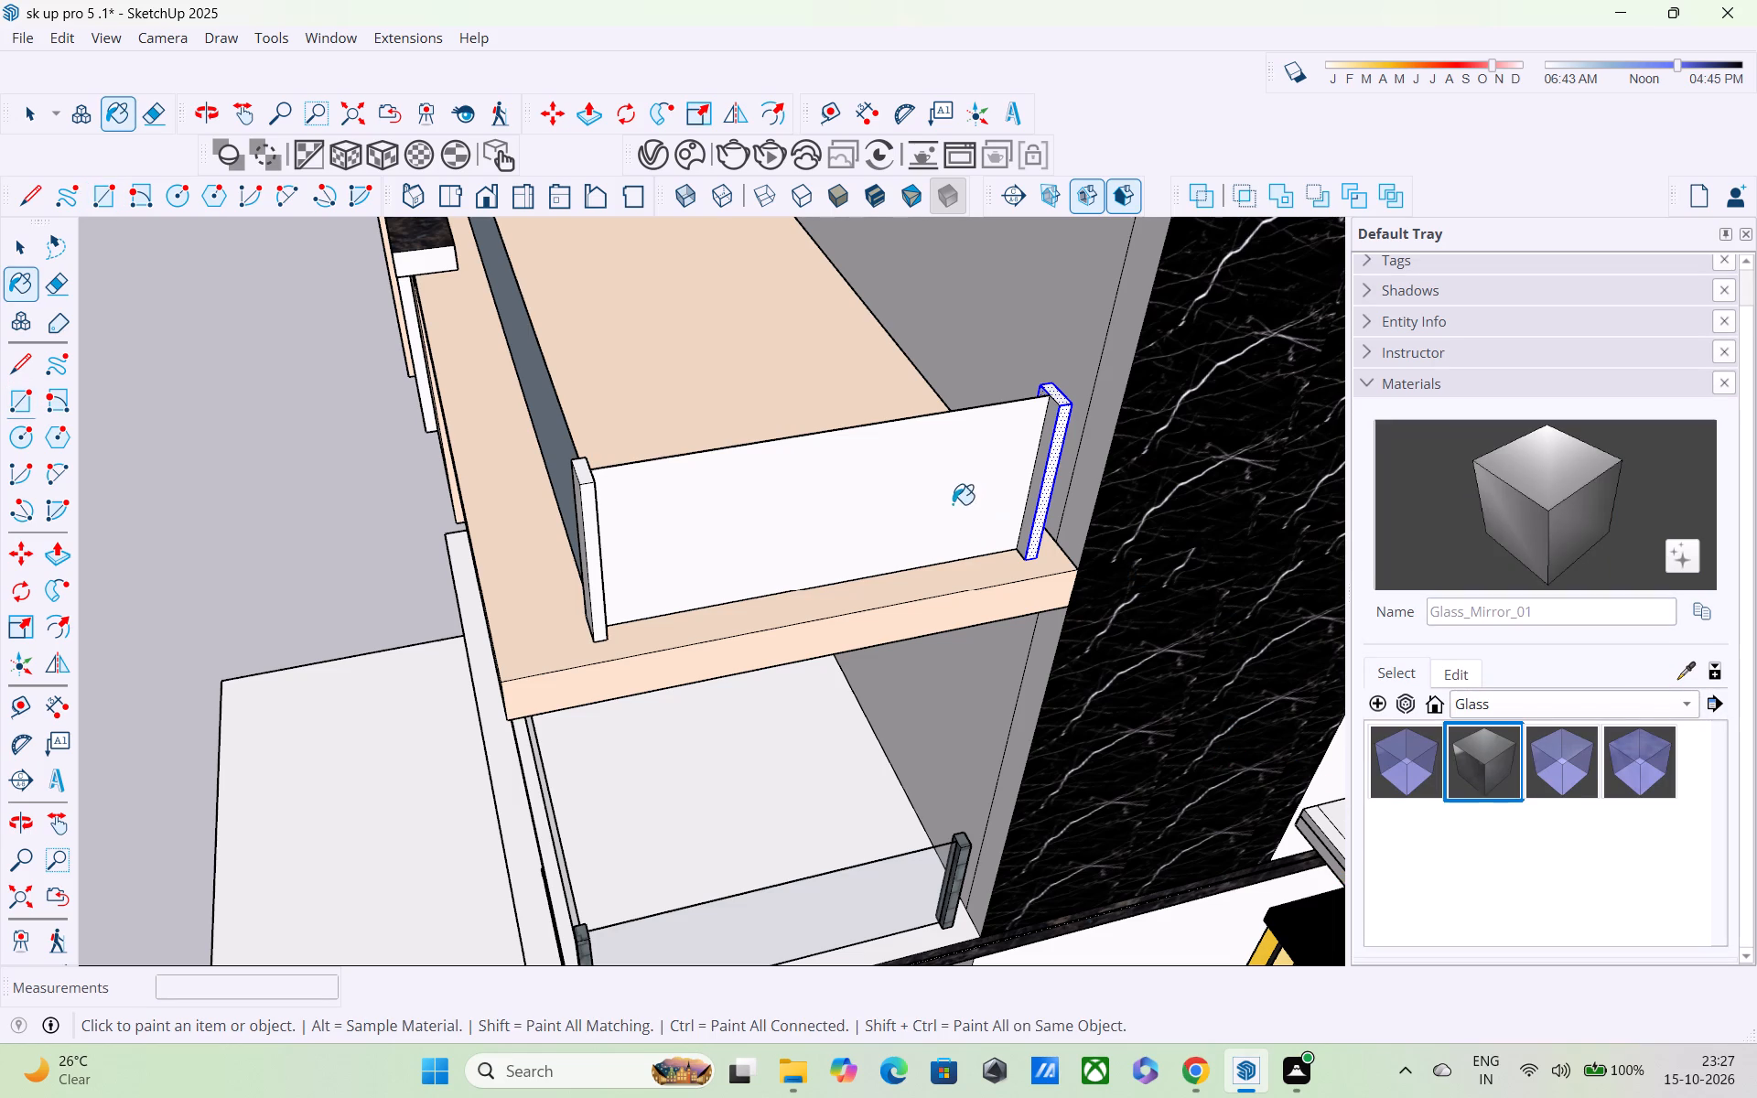
left_click(947, 501)
middle_click_drag(947, 561, 1489, 476)
left_click(552, 430)
Paint the upper balcony's three railing posts with Wood_Floor_01_1K from the Wood collection.
scroll(557, 430, "down", 6)
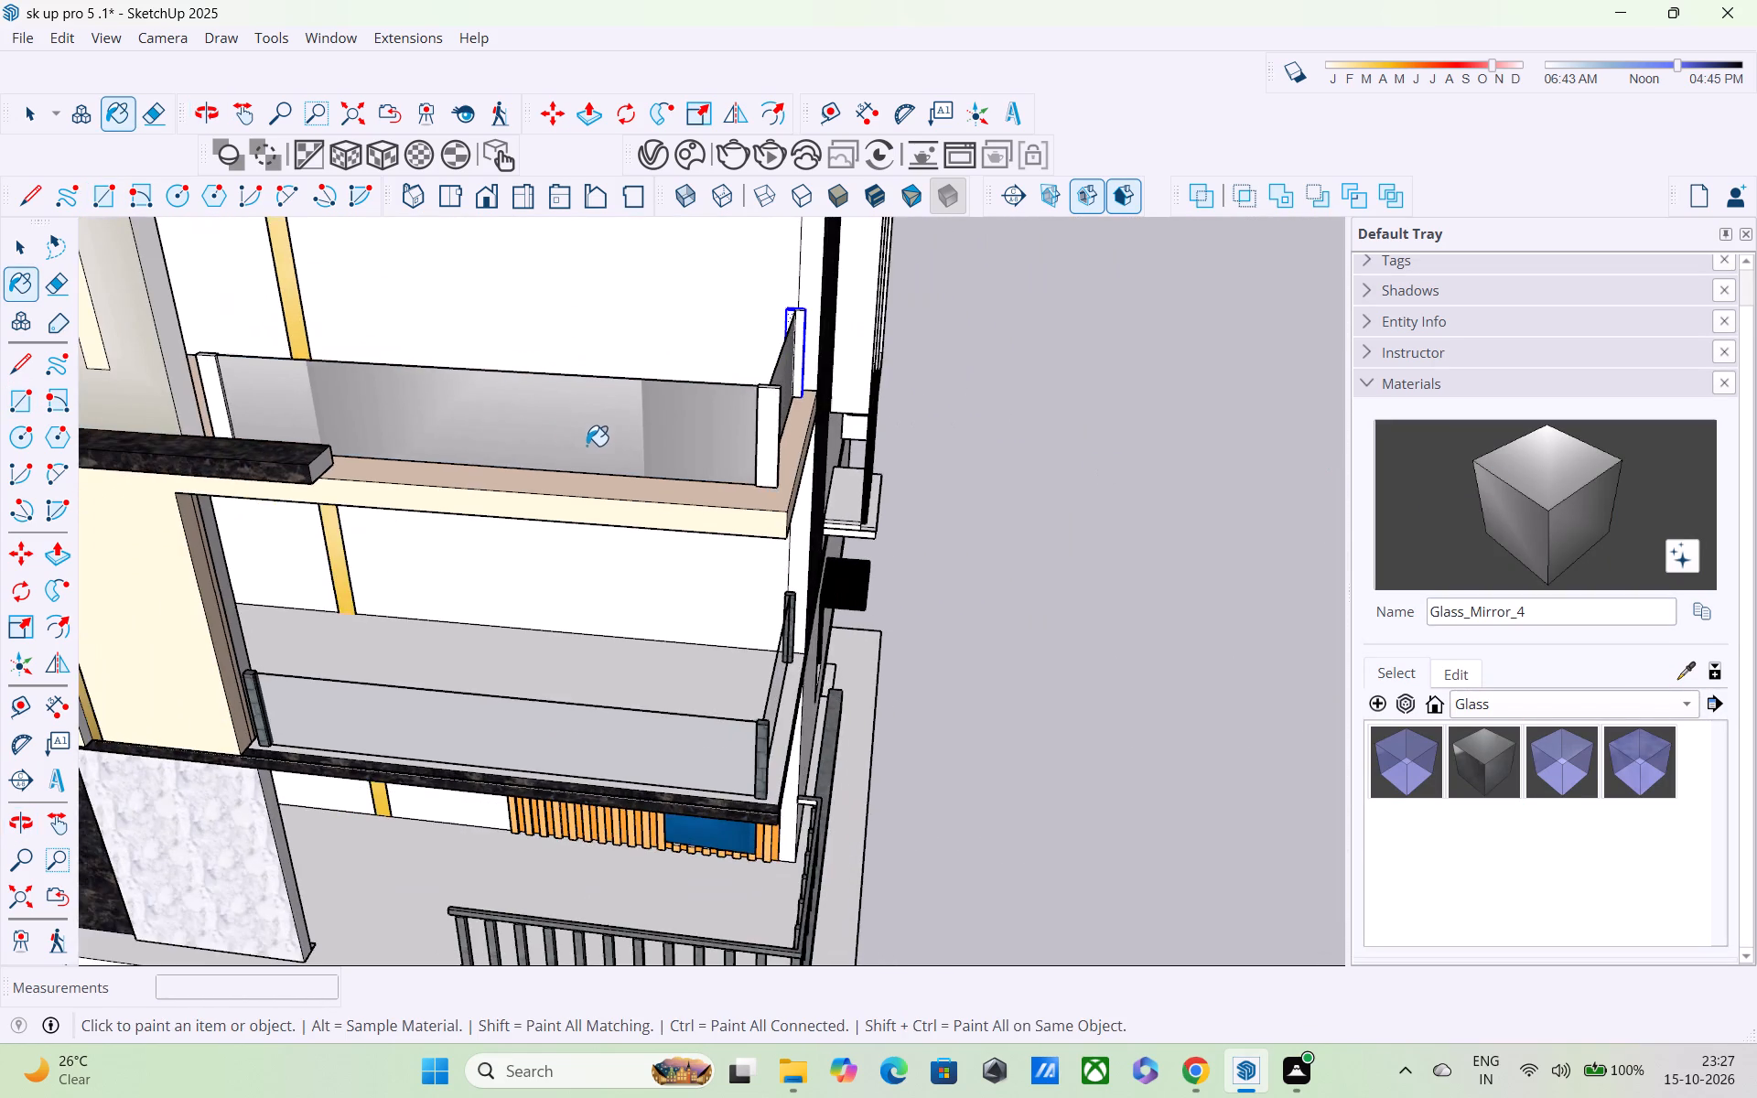
middle_click_drag(599, 429, 638, 388)
scroll(637, 388, "down", 6)
scroll(411, 383, "up", 3)
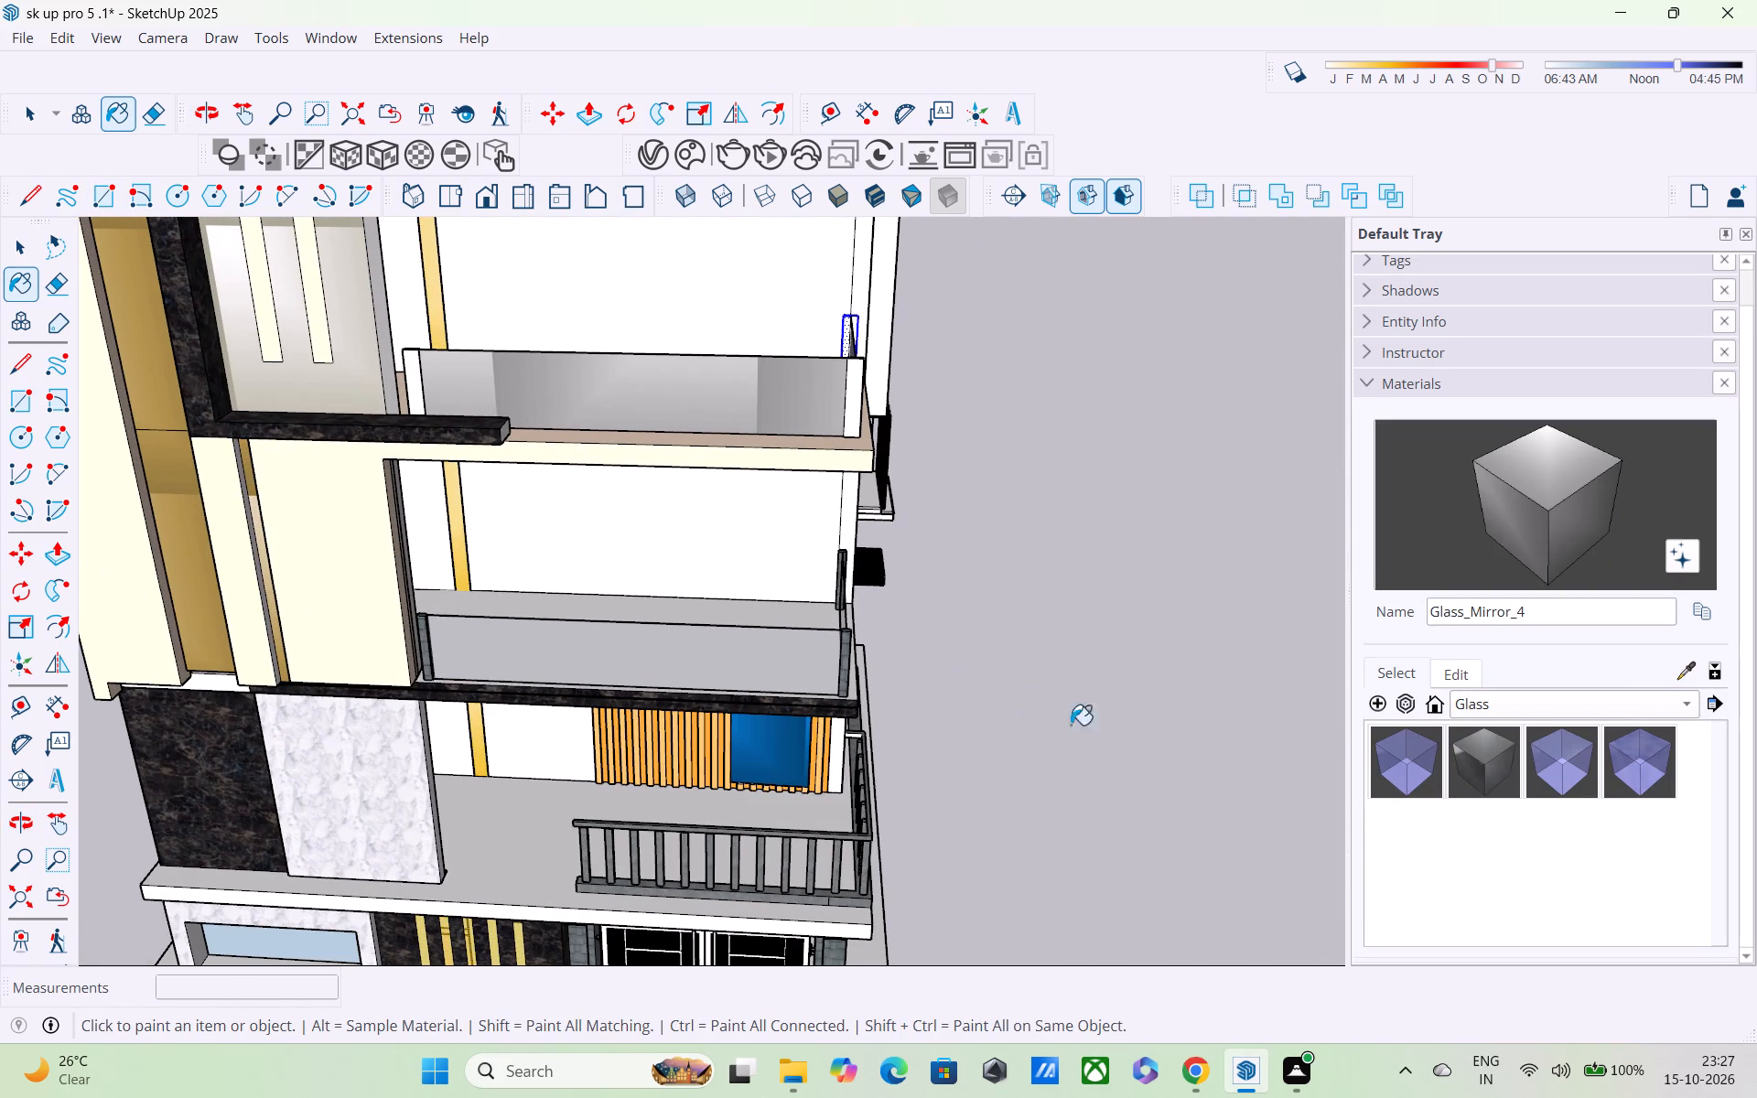
left_click(1484, 698)
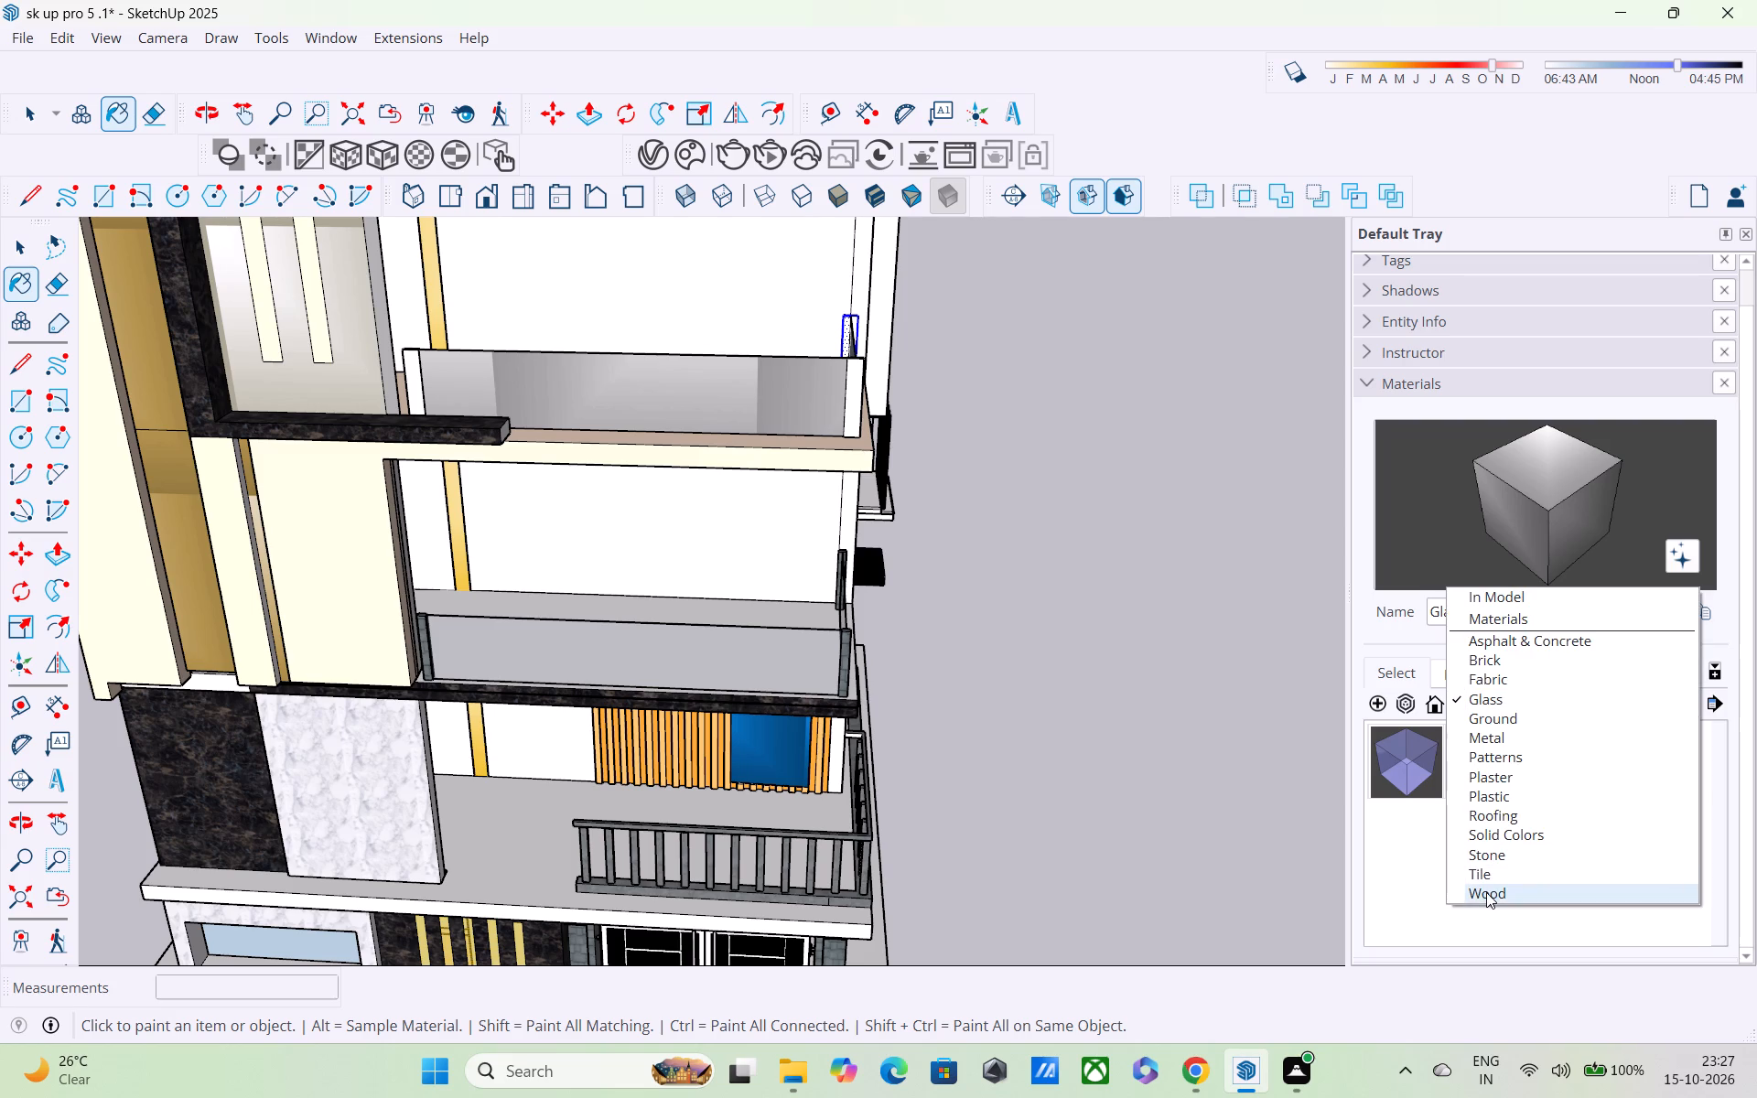
left_click(1486, 892)
left_click(1577, 750)
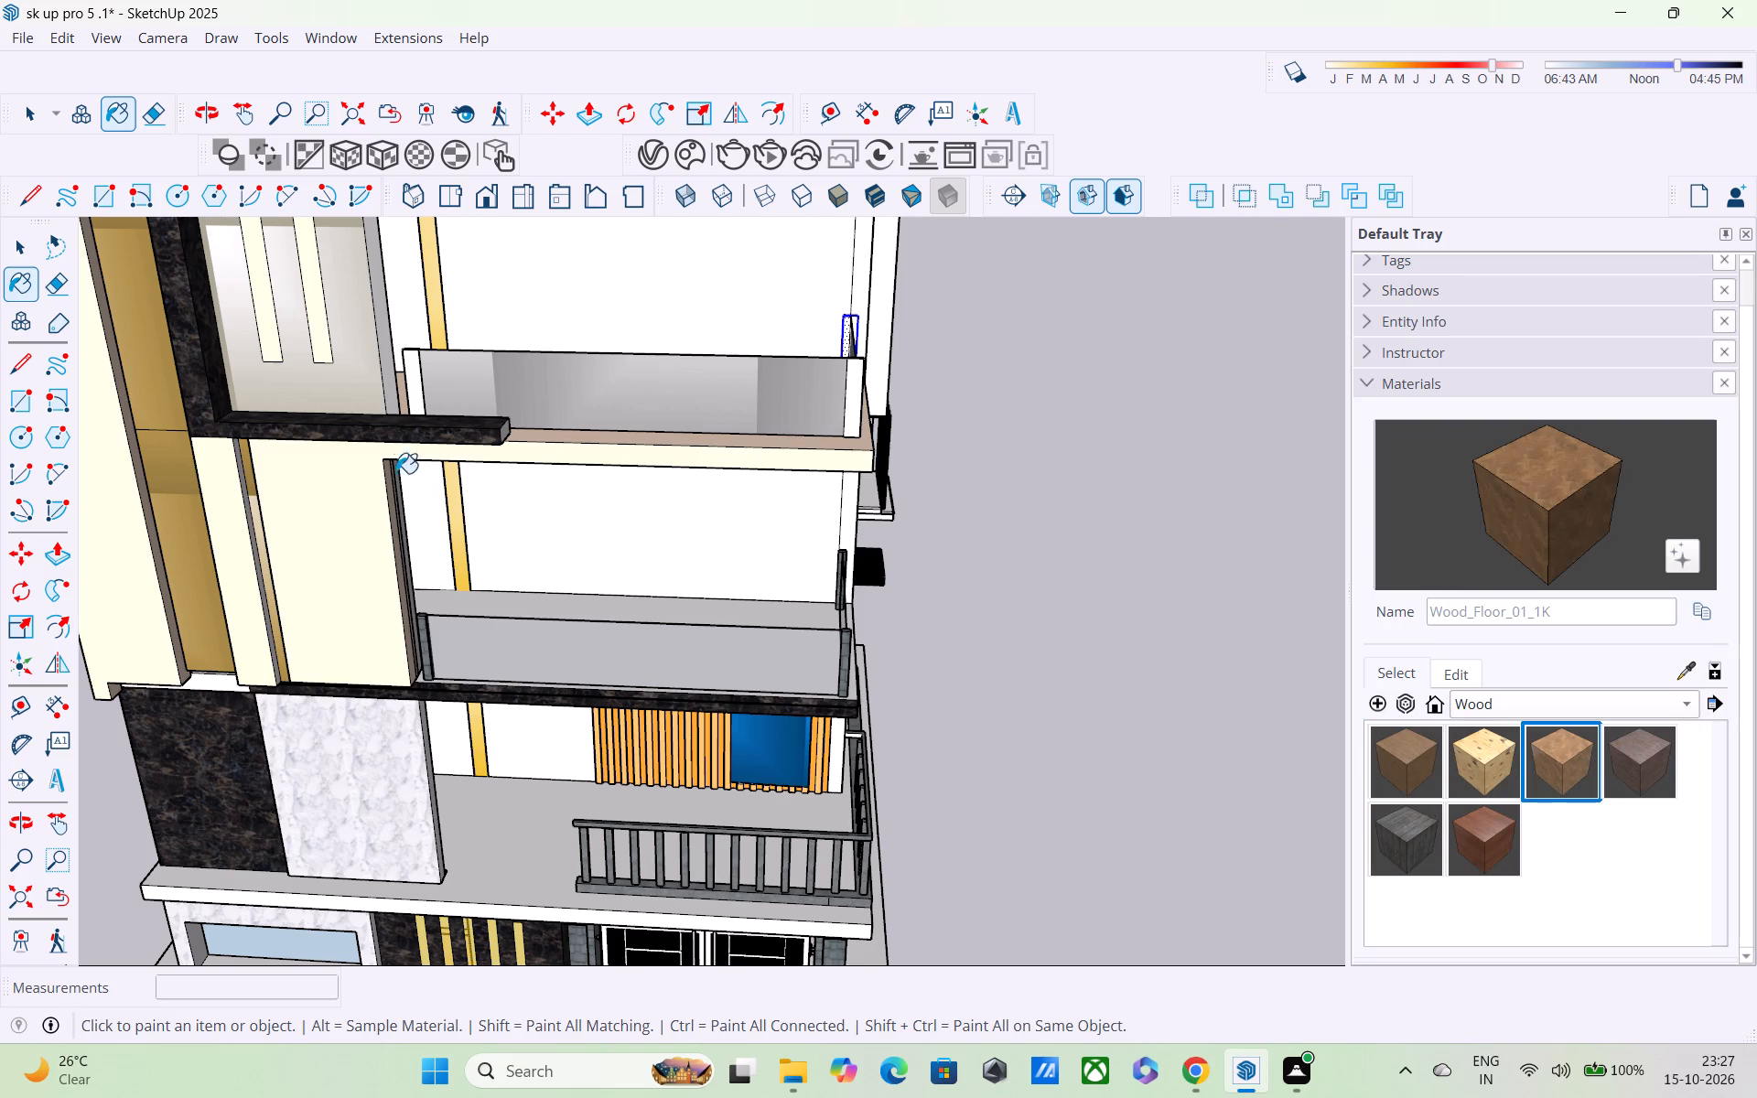
left_click(411, 371)
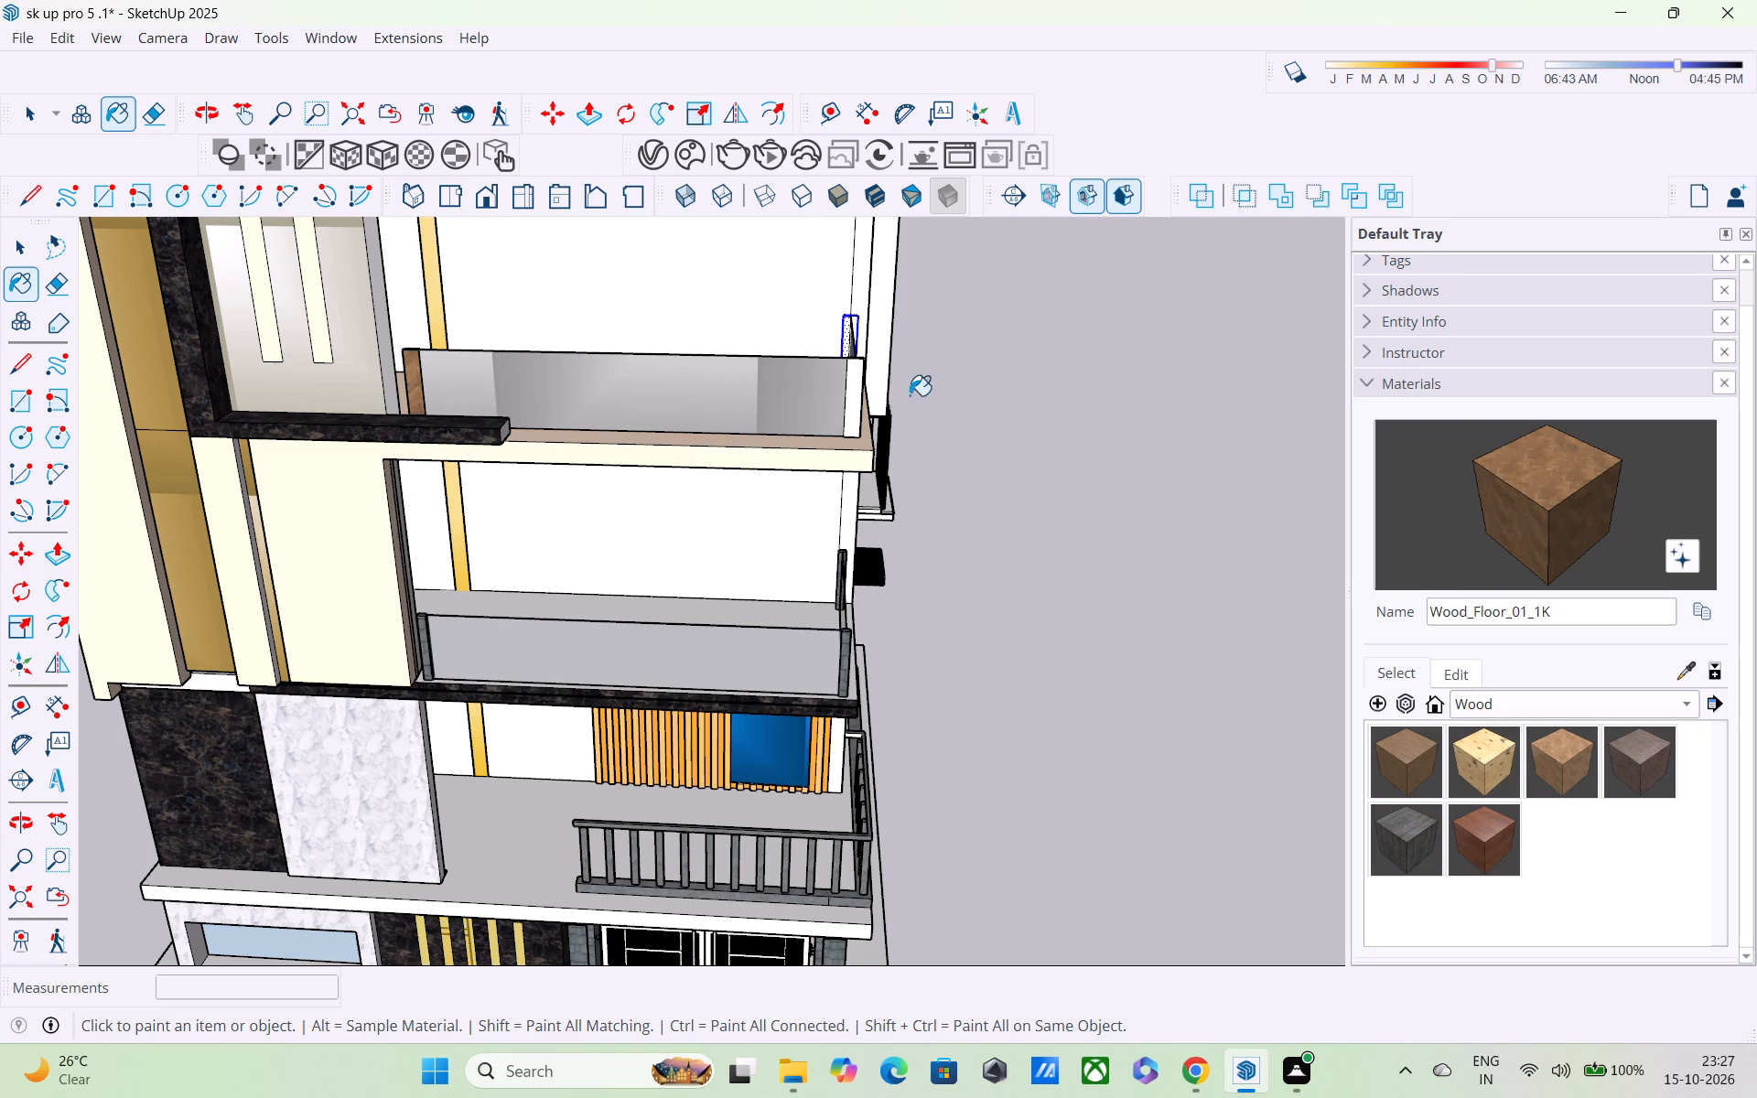
left_click(858, 378)
middle_click_drag(858, 378, 318, 519)
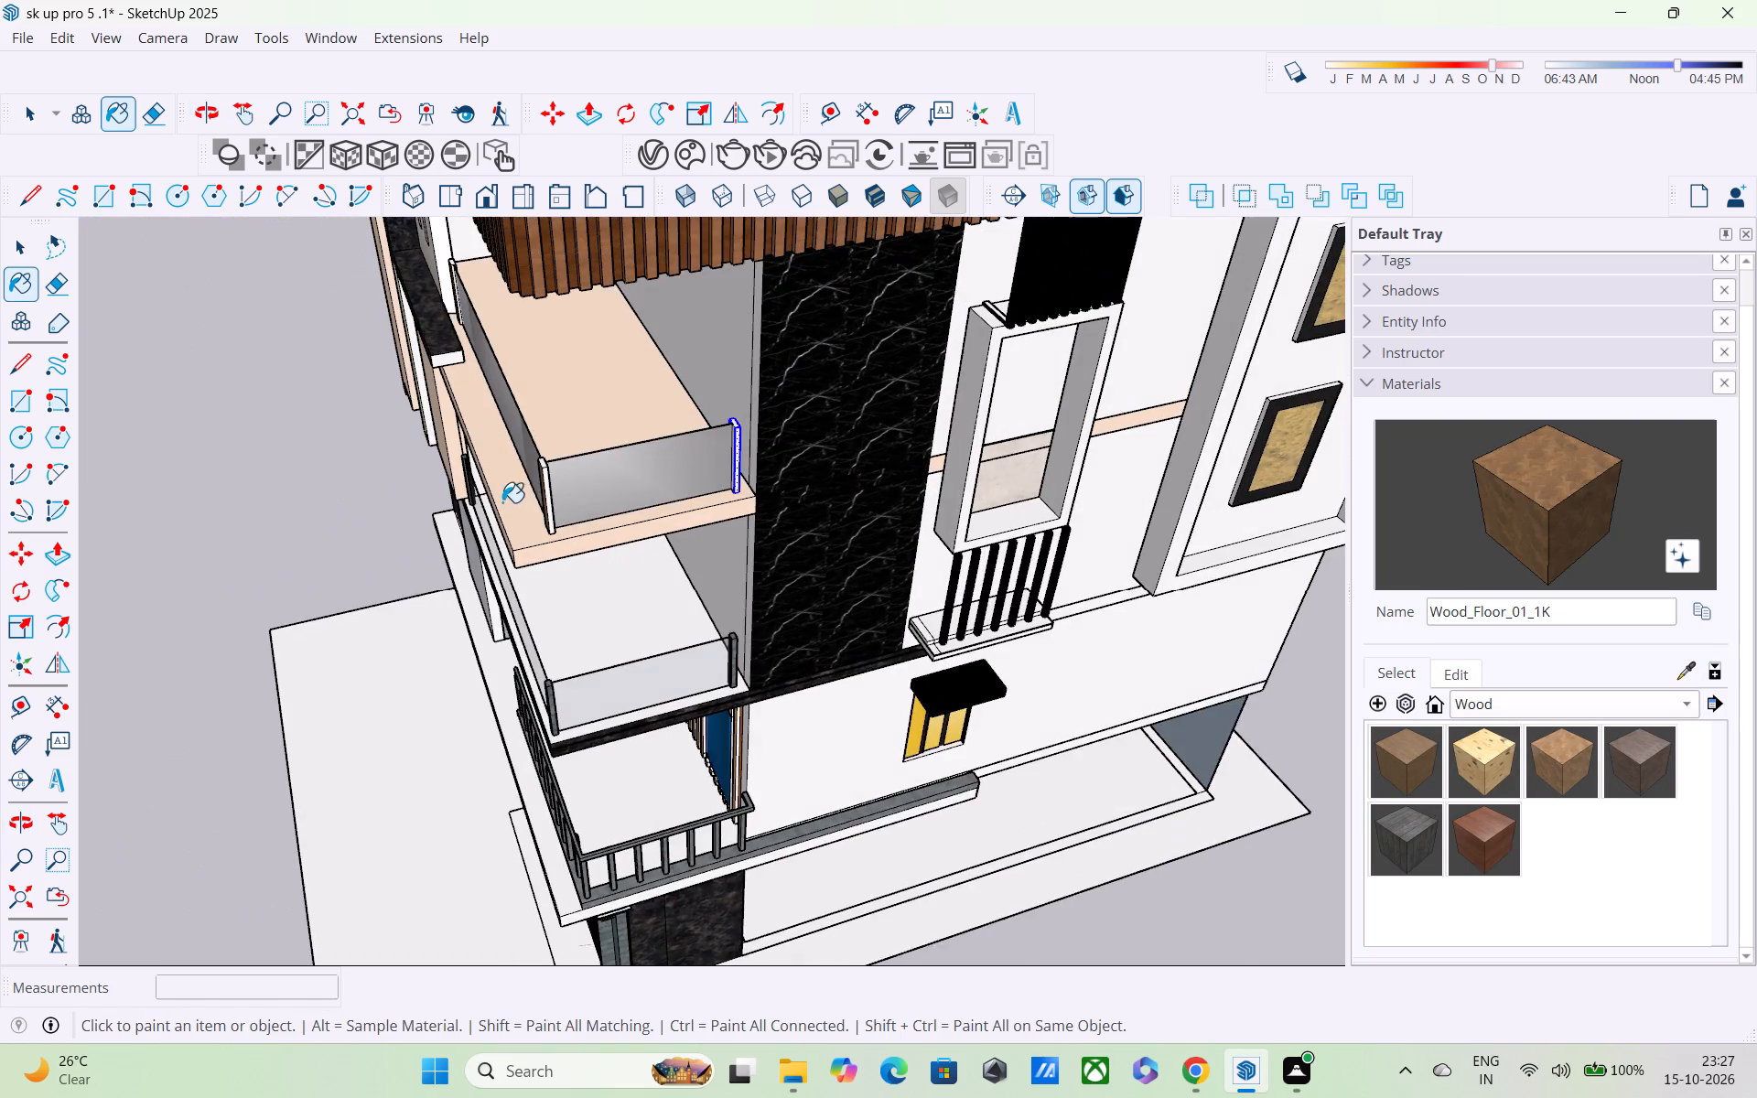
scroll(521, 499, "up", 3)
left_click(814, 420)
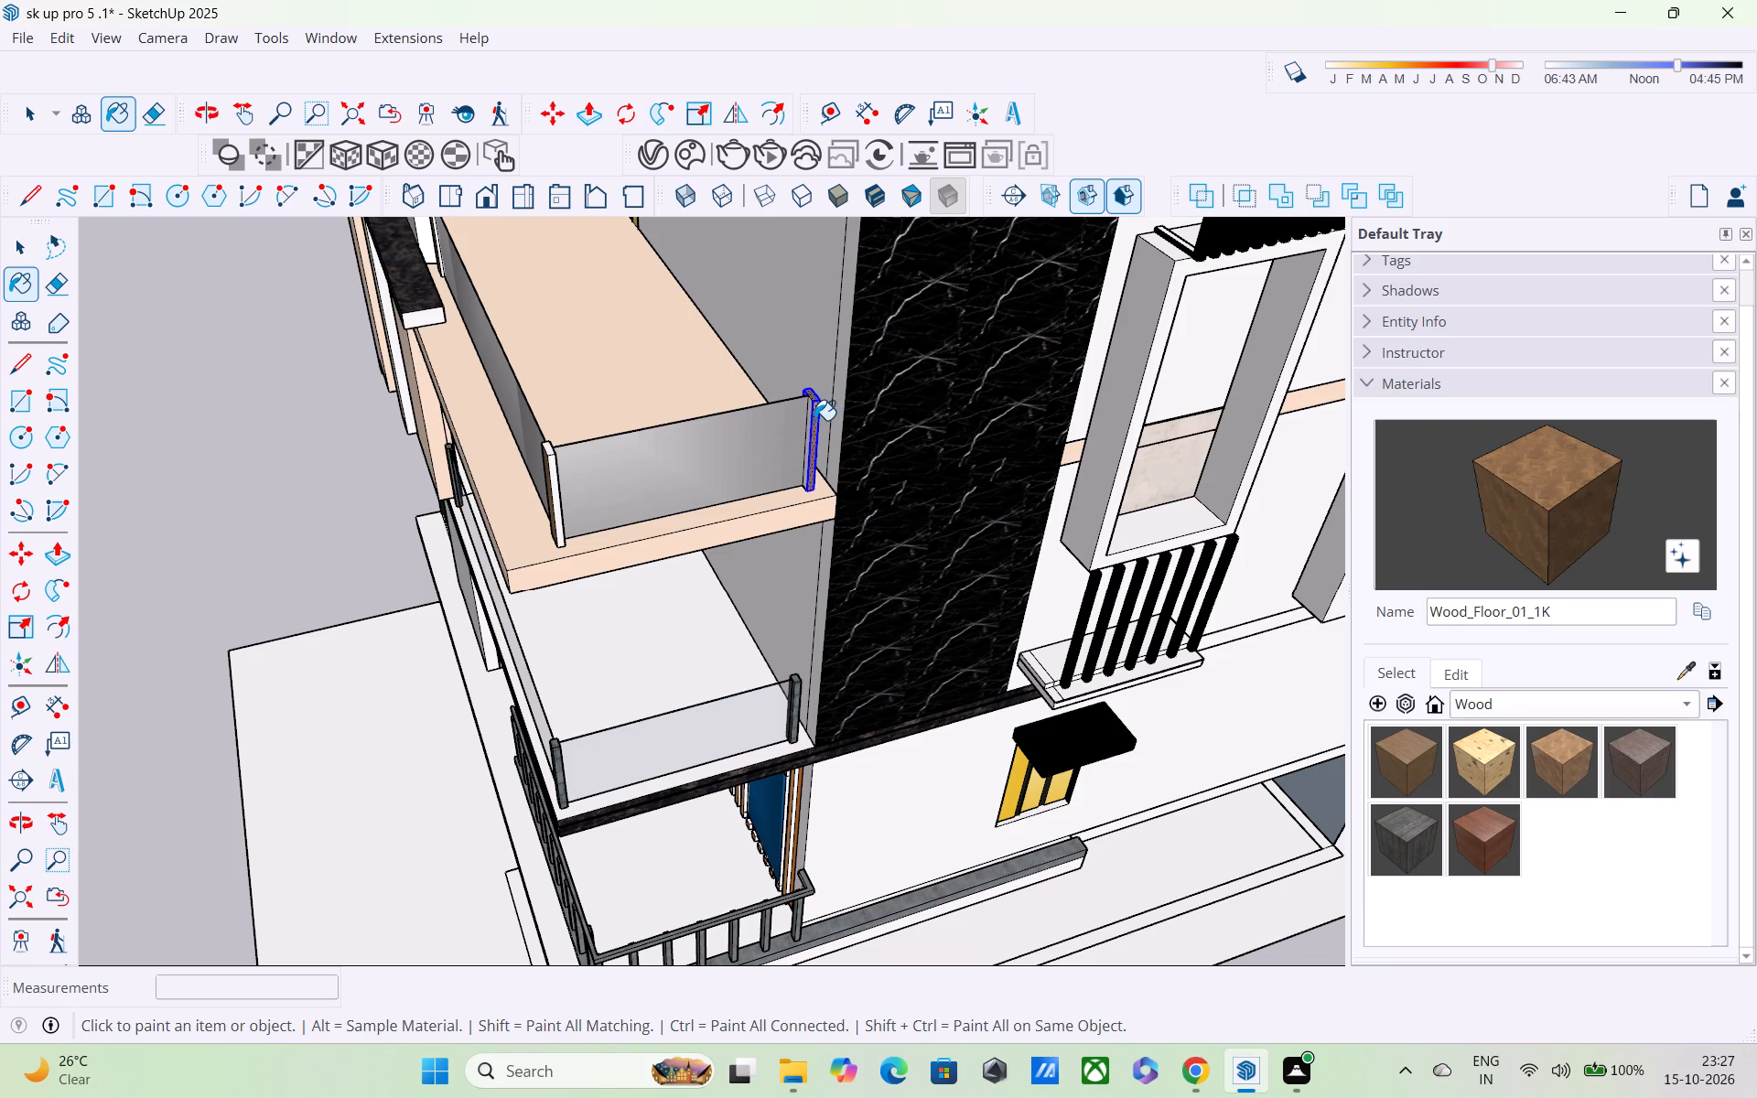
middle_click_drag(677, 511, 1049, 404)
scroll(687, 409, "down", 5)
middle_click_drag(469, 450, 477, 447)
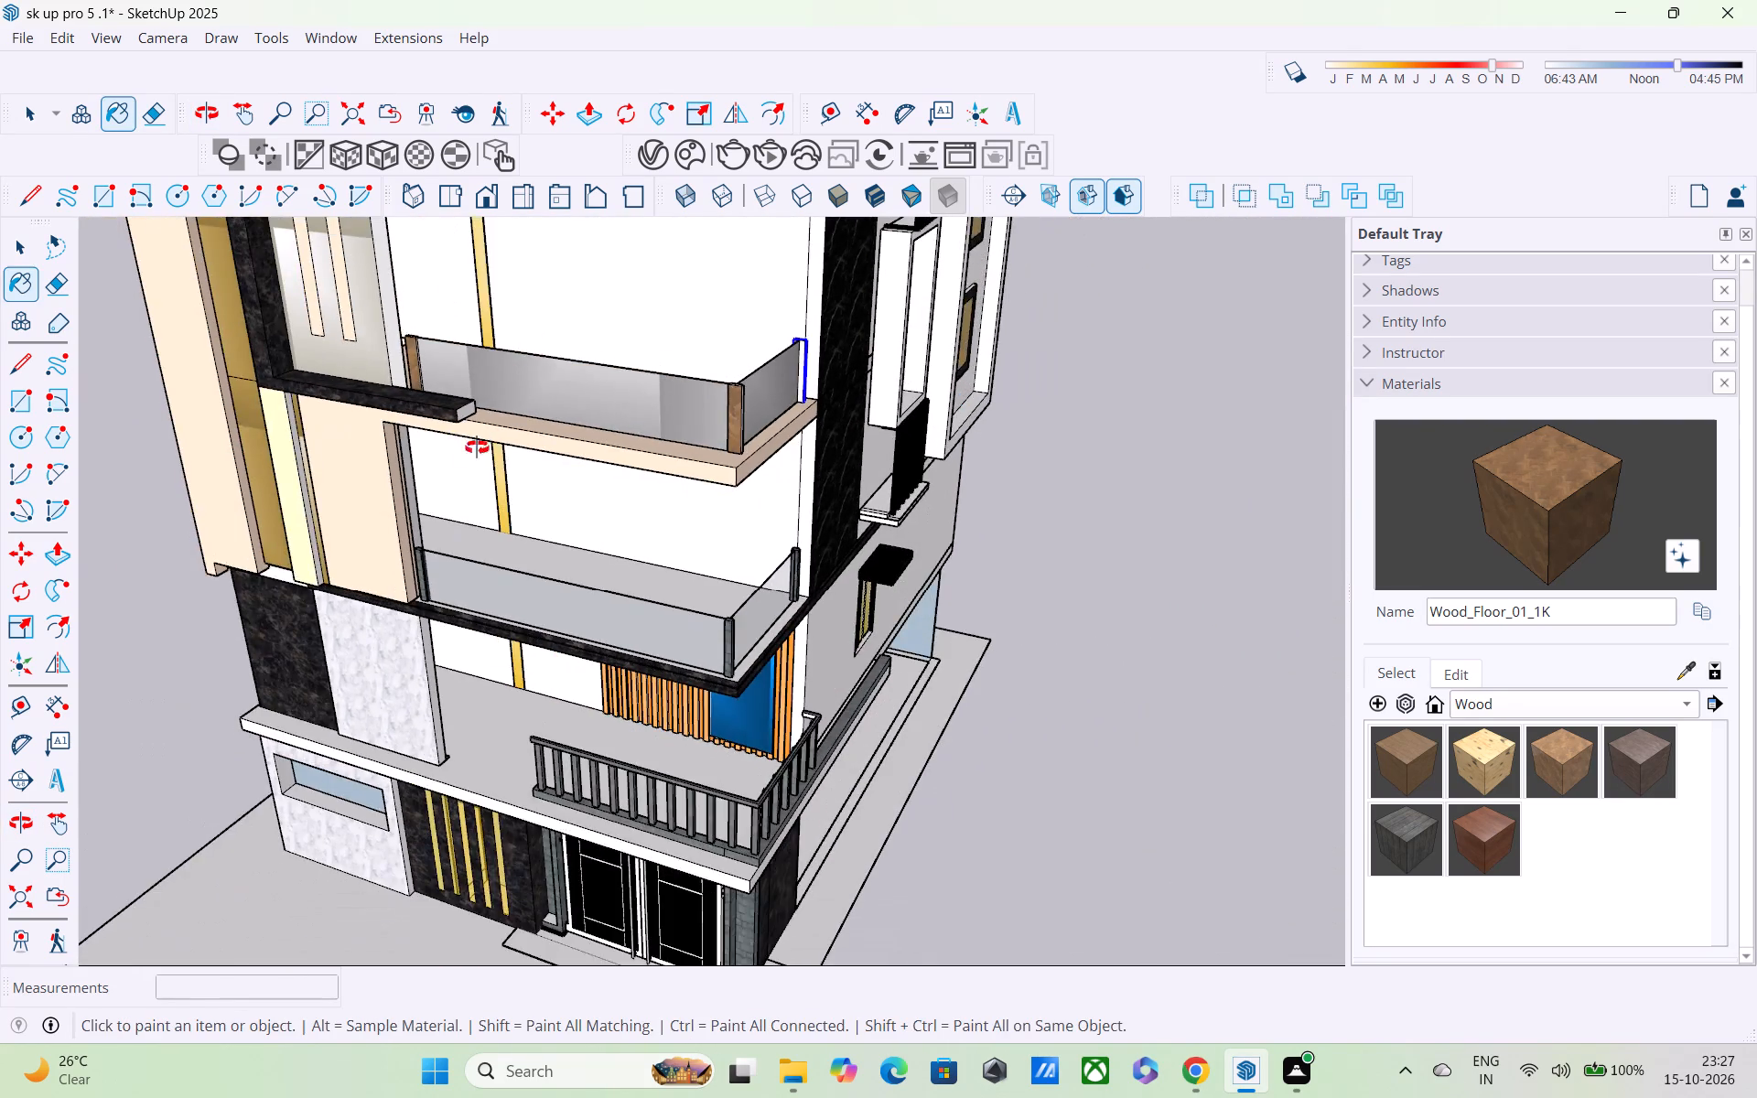
middle_click_drag(477, 447, 797, 328)
scroll(799, 325, "up", 1)
scroll(799, 332, "down", 5)
Draw a vertical door-shaped rectangle about 4' 9" wide on the middle balcony's back wall, near its outer end.
key("space")
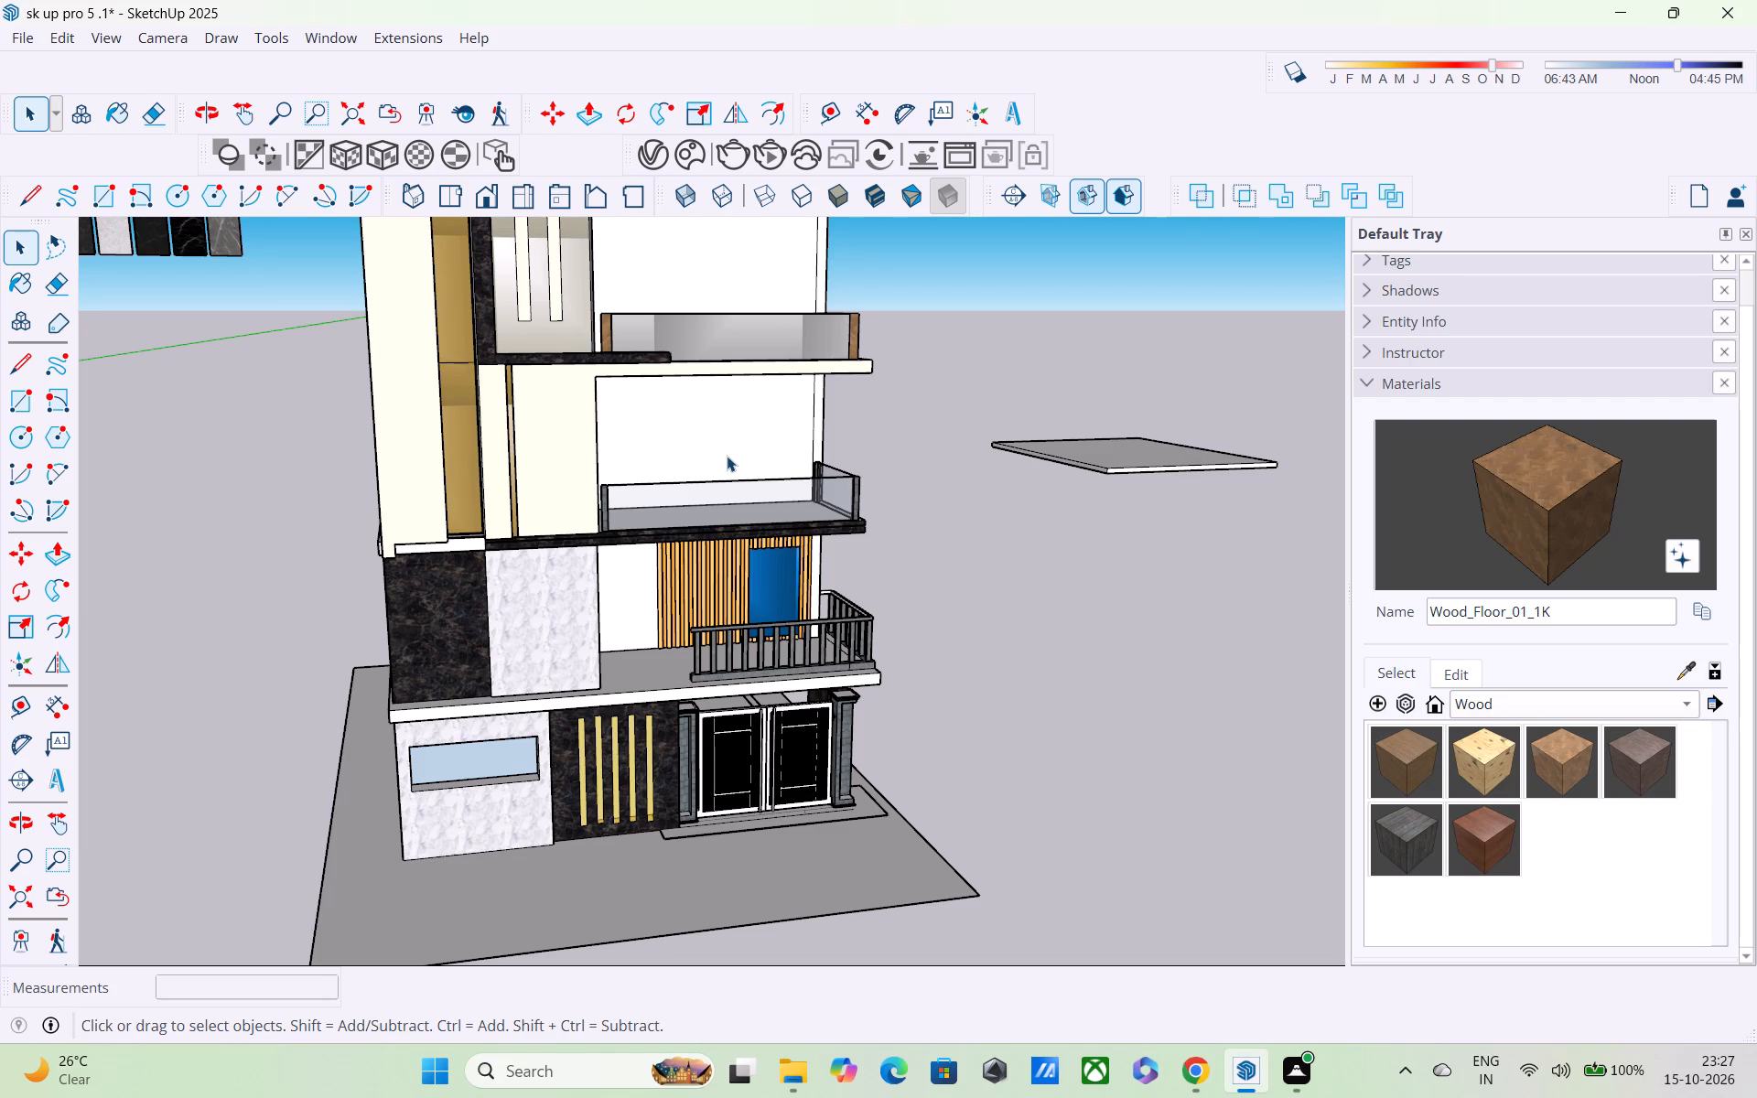
scroll(799, 456, "up", 1)
middle_click_drag(737, 520, 567, 393)
scroll(848, 405, "up", 2)
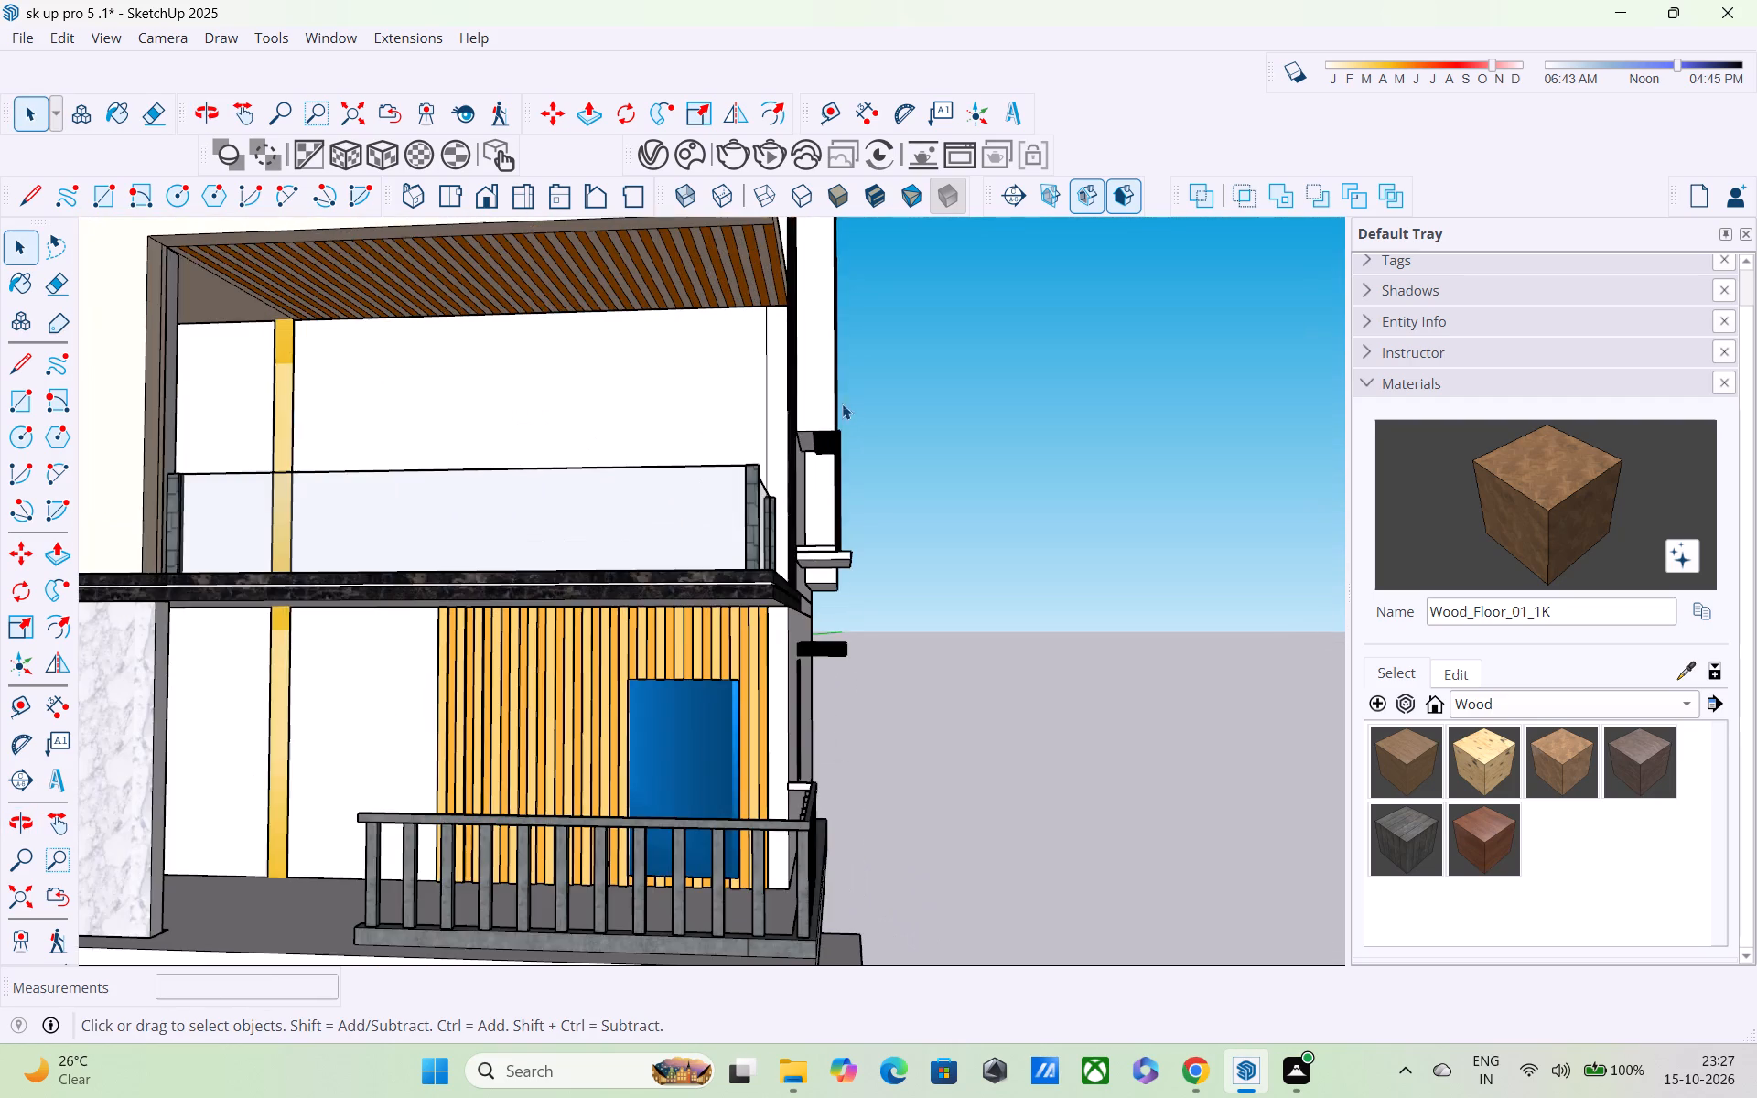
middle_click_drag(738, 386, 756, 447)
scroll(686, 470, "up", 2)
key("r")
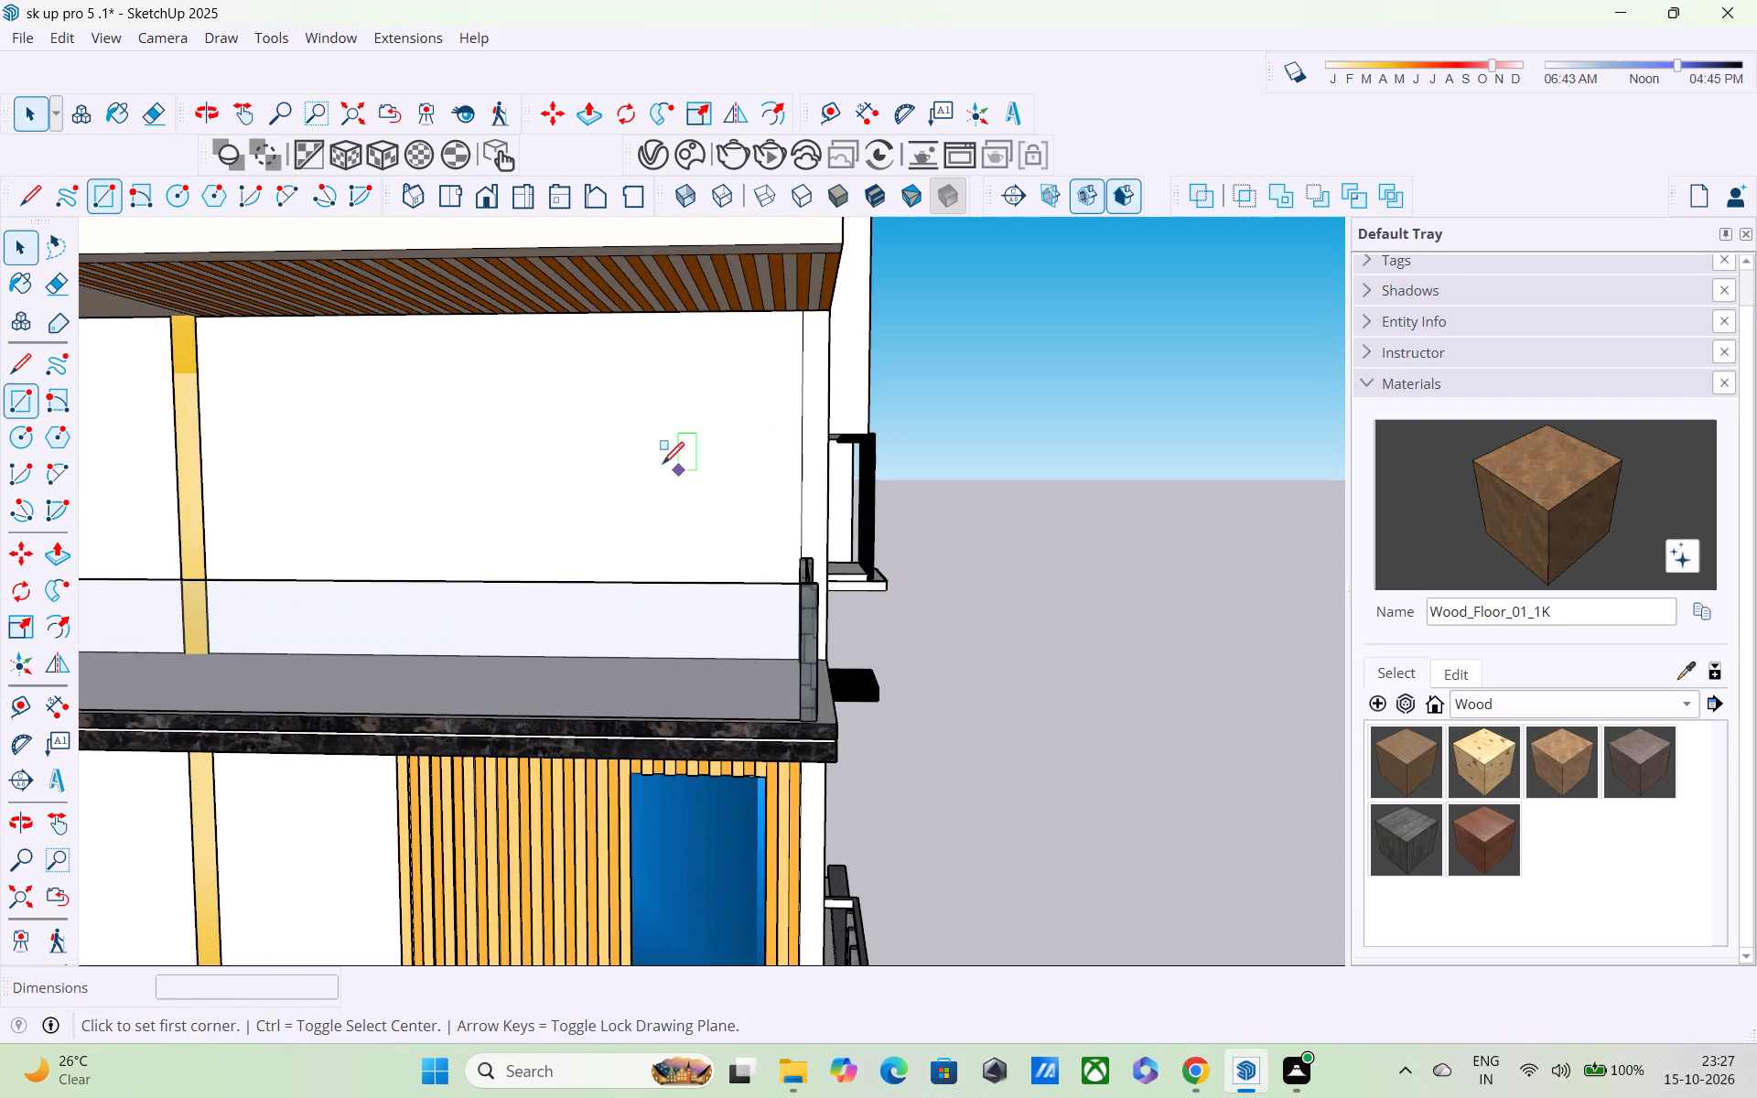
scroll(623, 439, "up", 3)
scroll(506, 373, "down", 3)
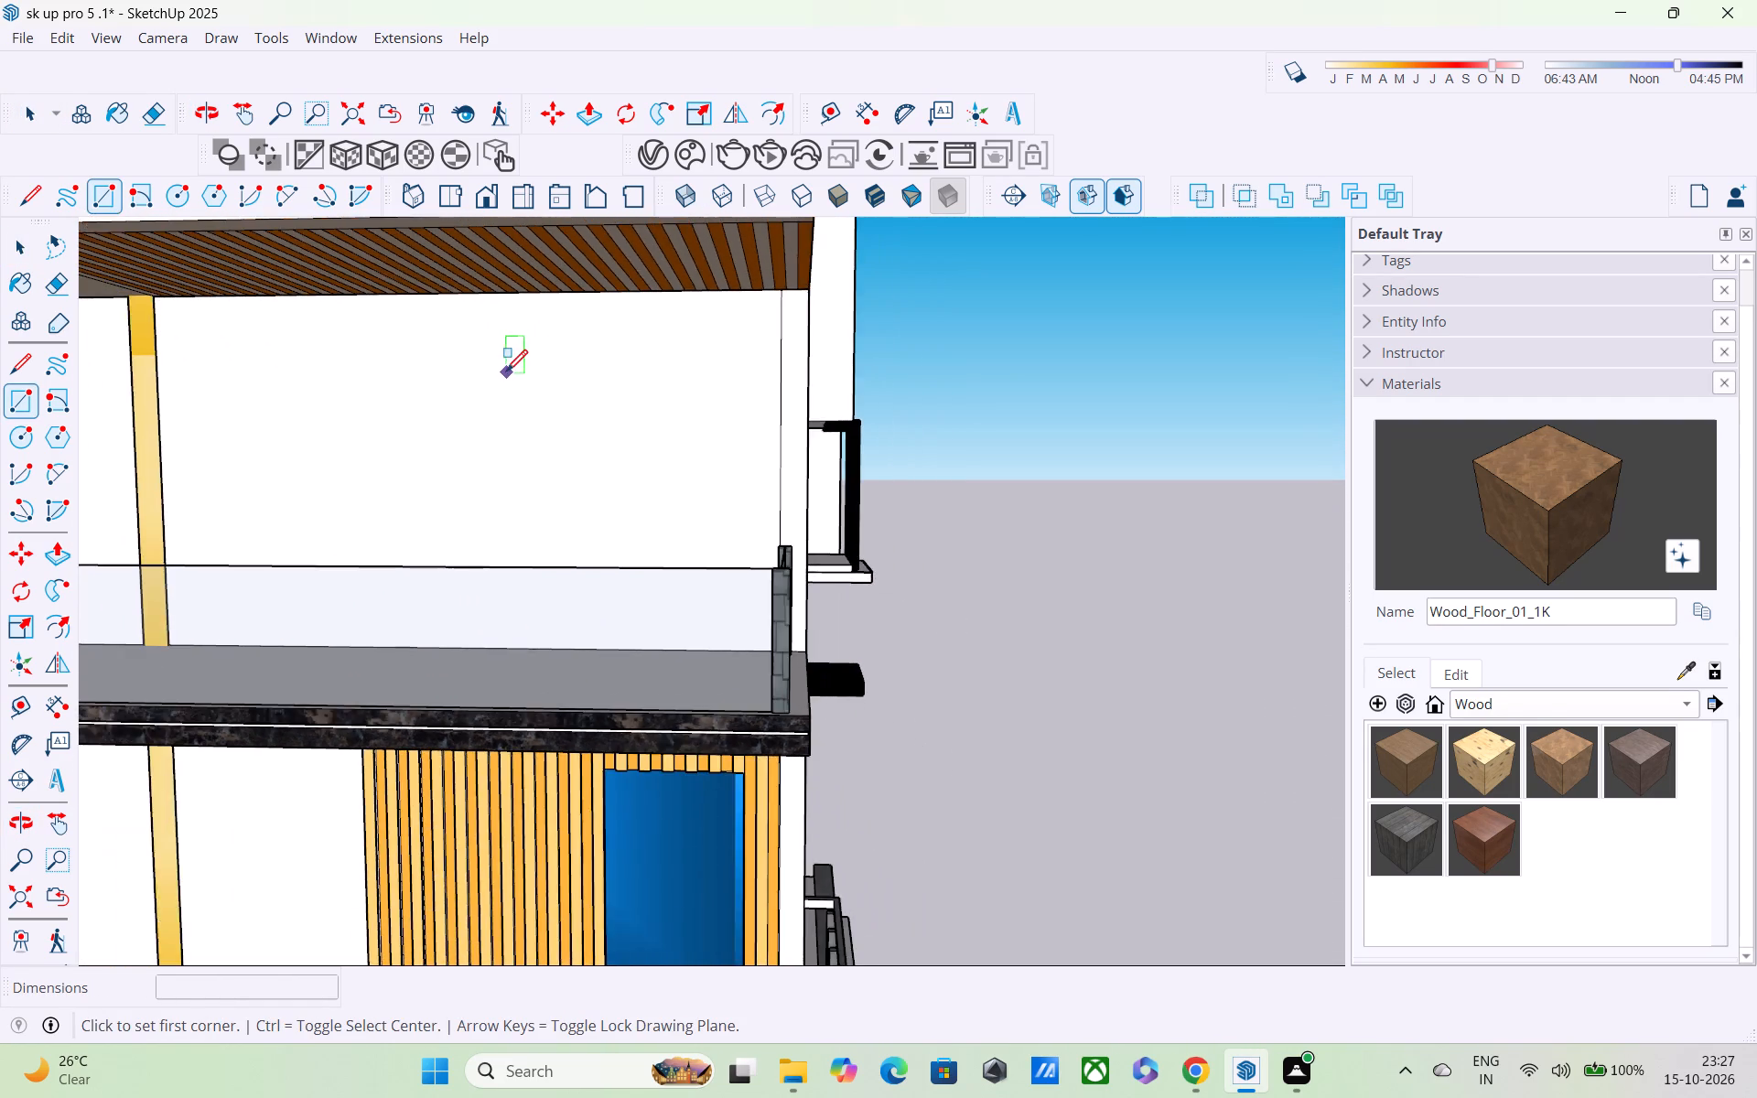
scroll(512, 404, "down", 3)
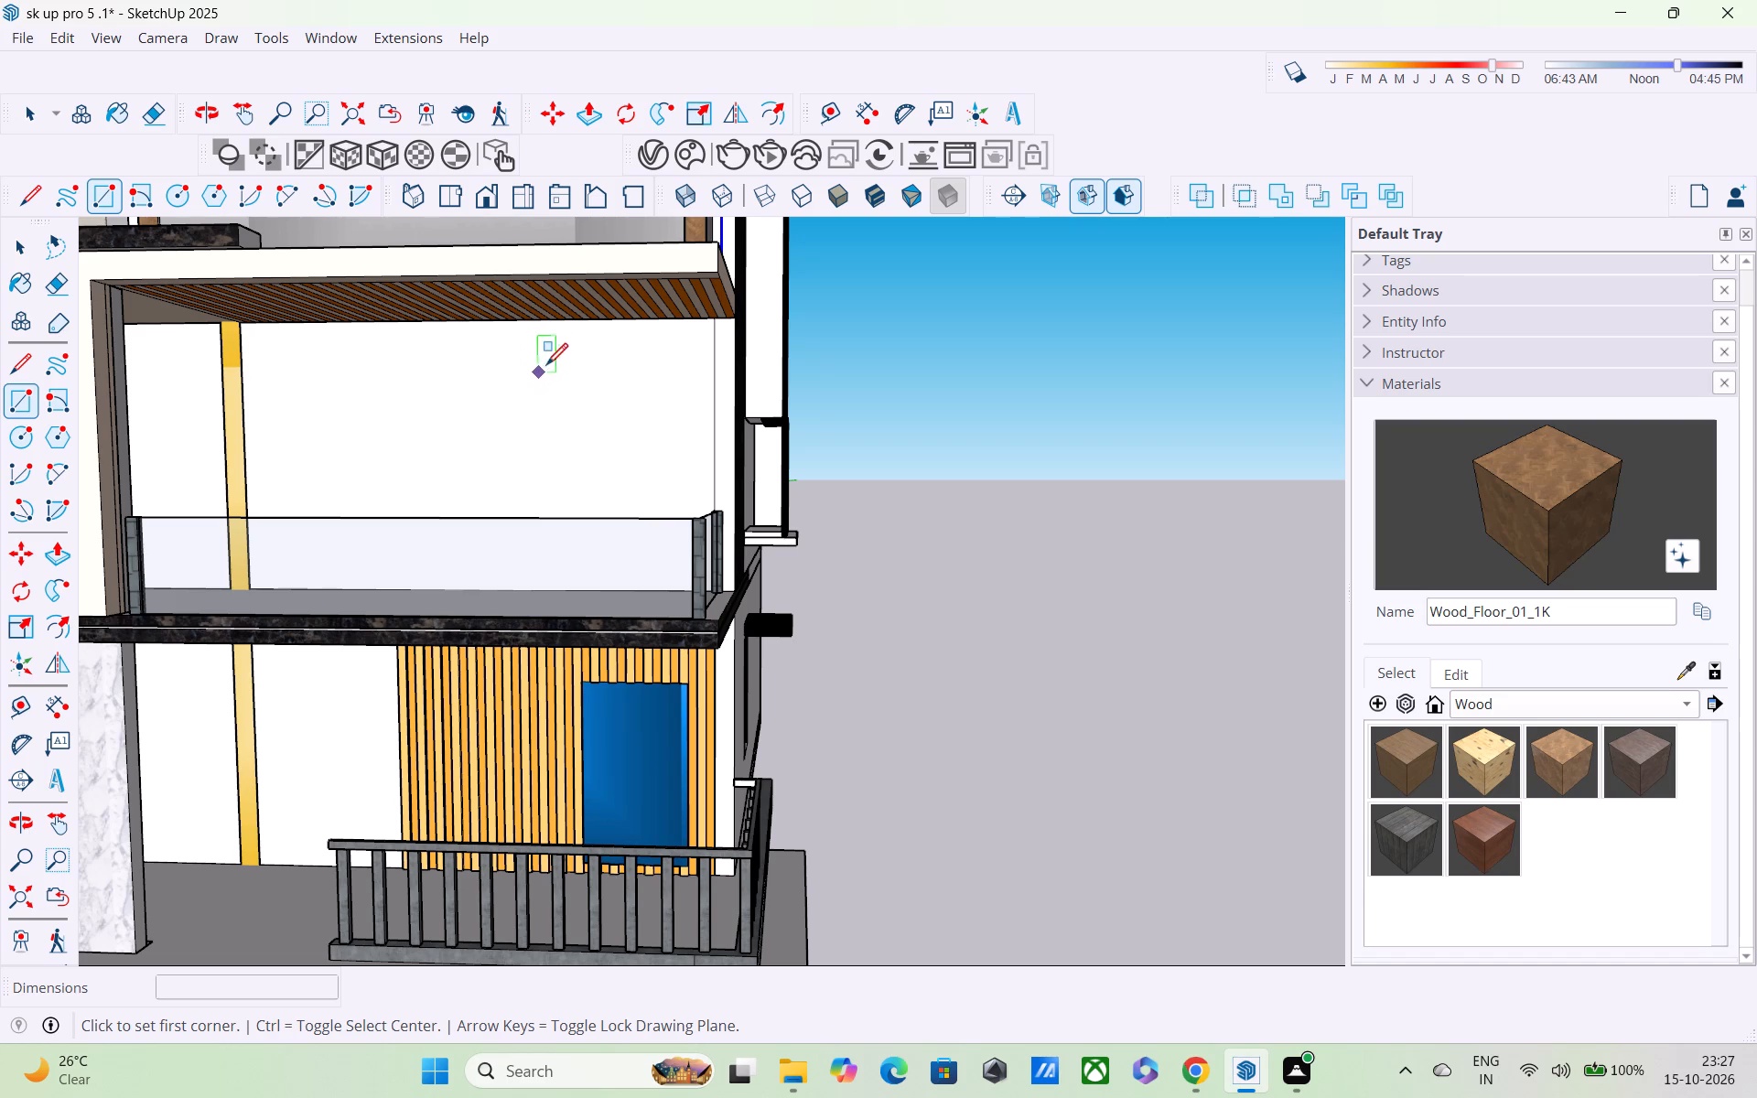
left_click(549, 360)
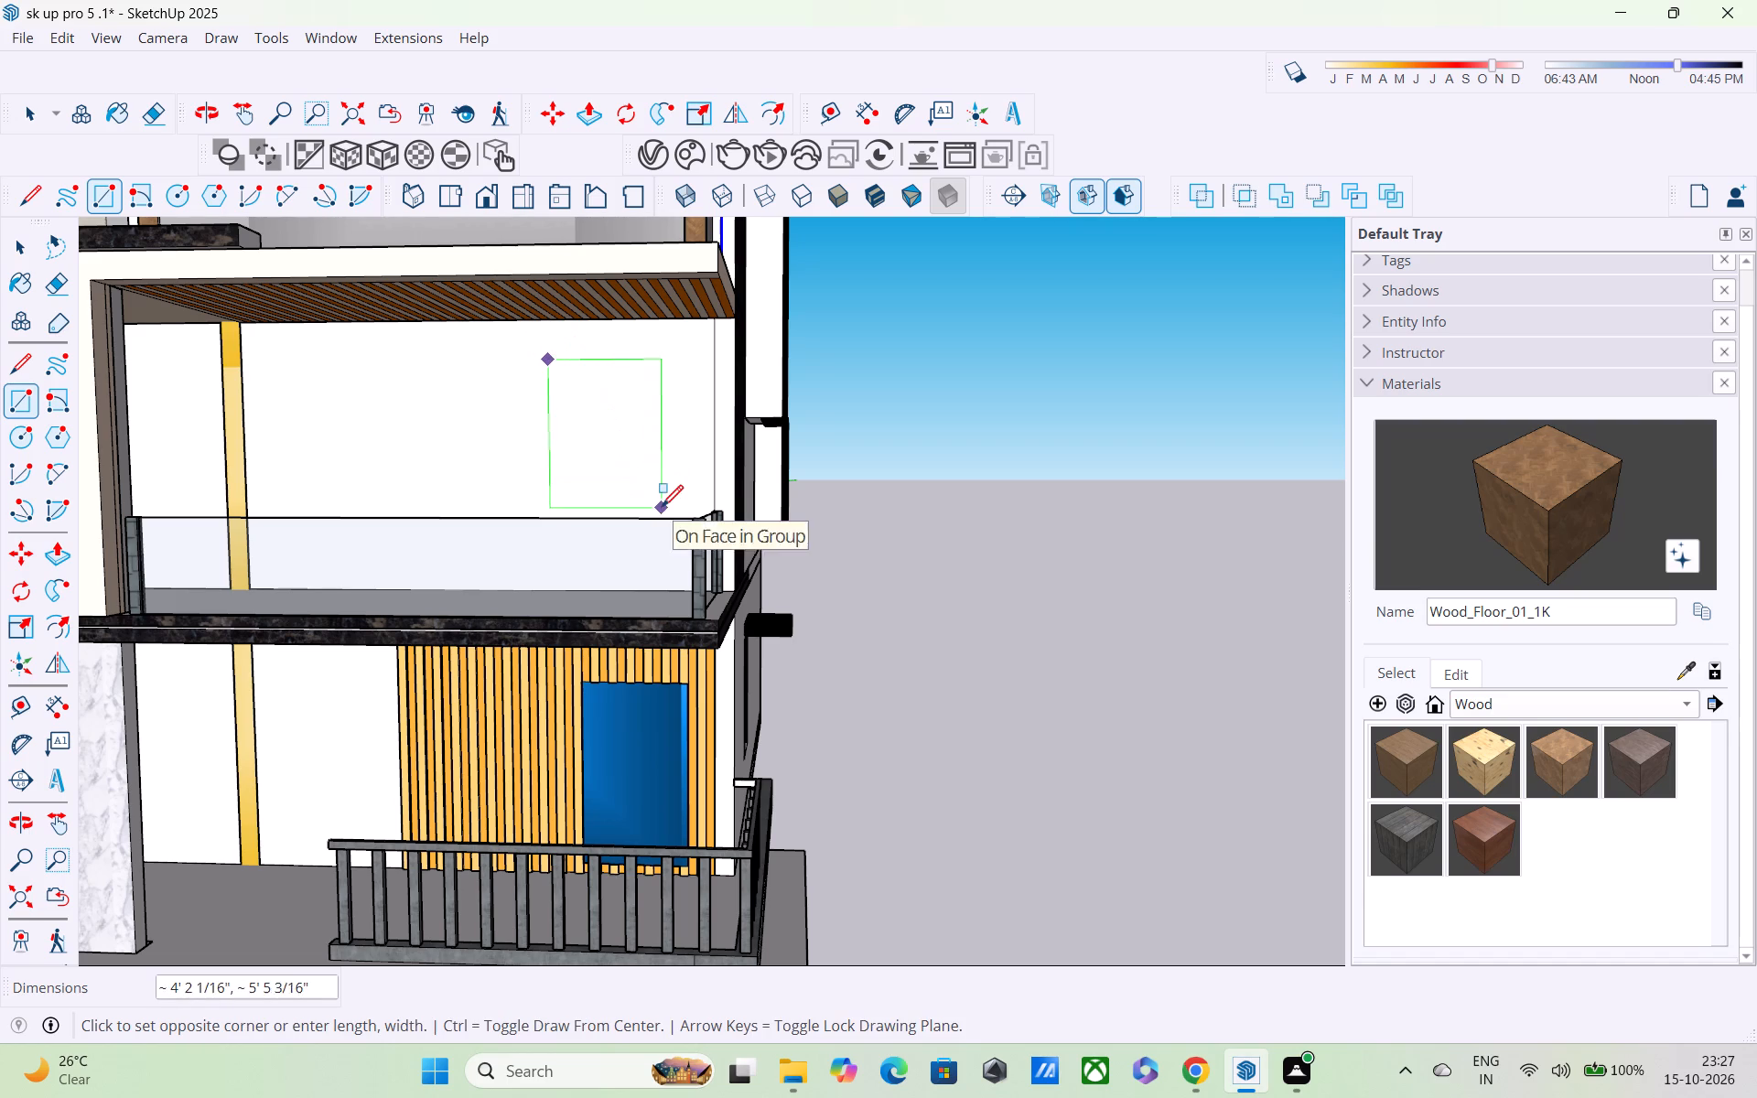
middle_click_drag(662, 509, 708, 634)
scroll(682, 628, "up", 3)
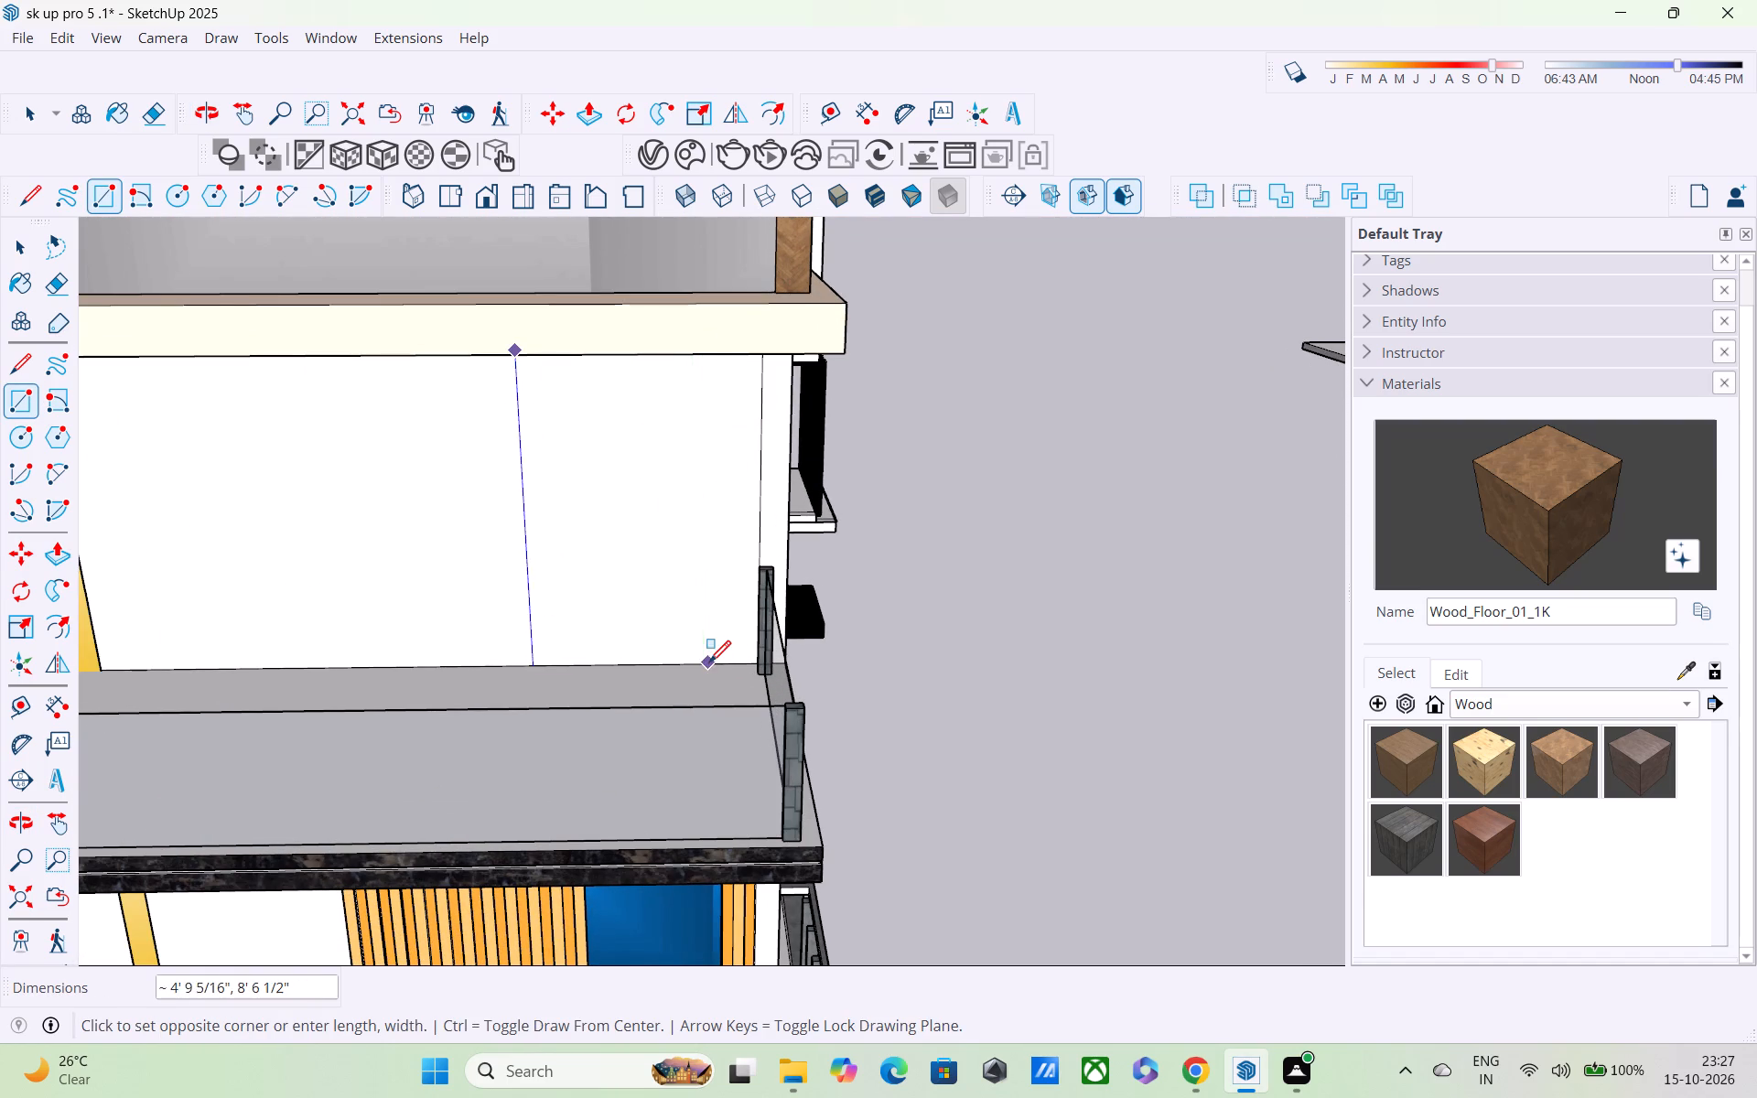
left_click(705, 651)
middle_click_drag(711, 641, 706, 516)
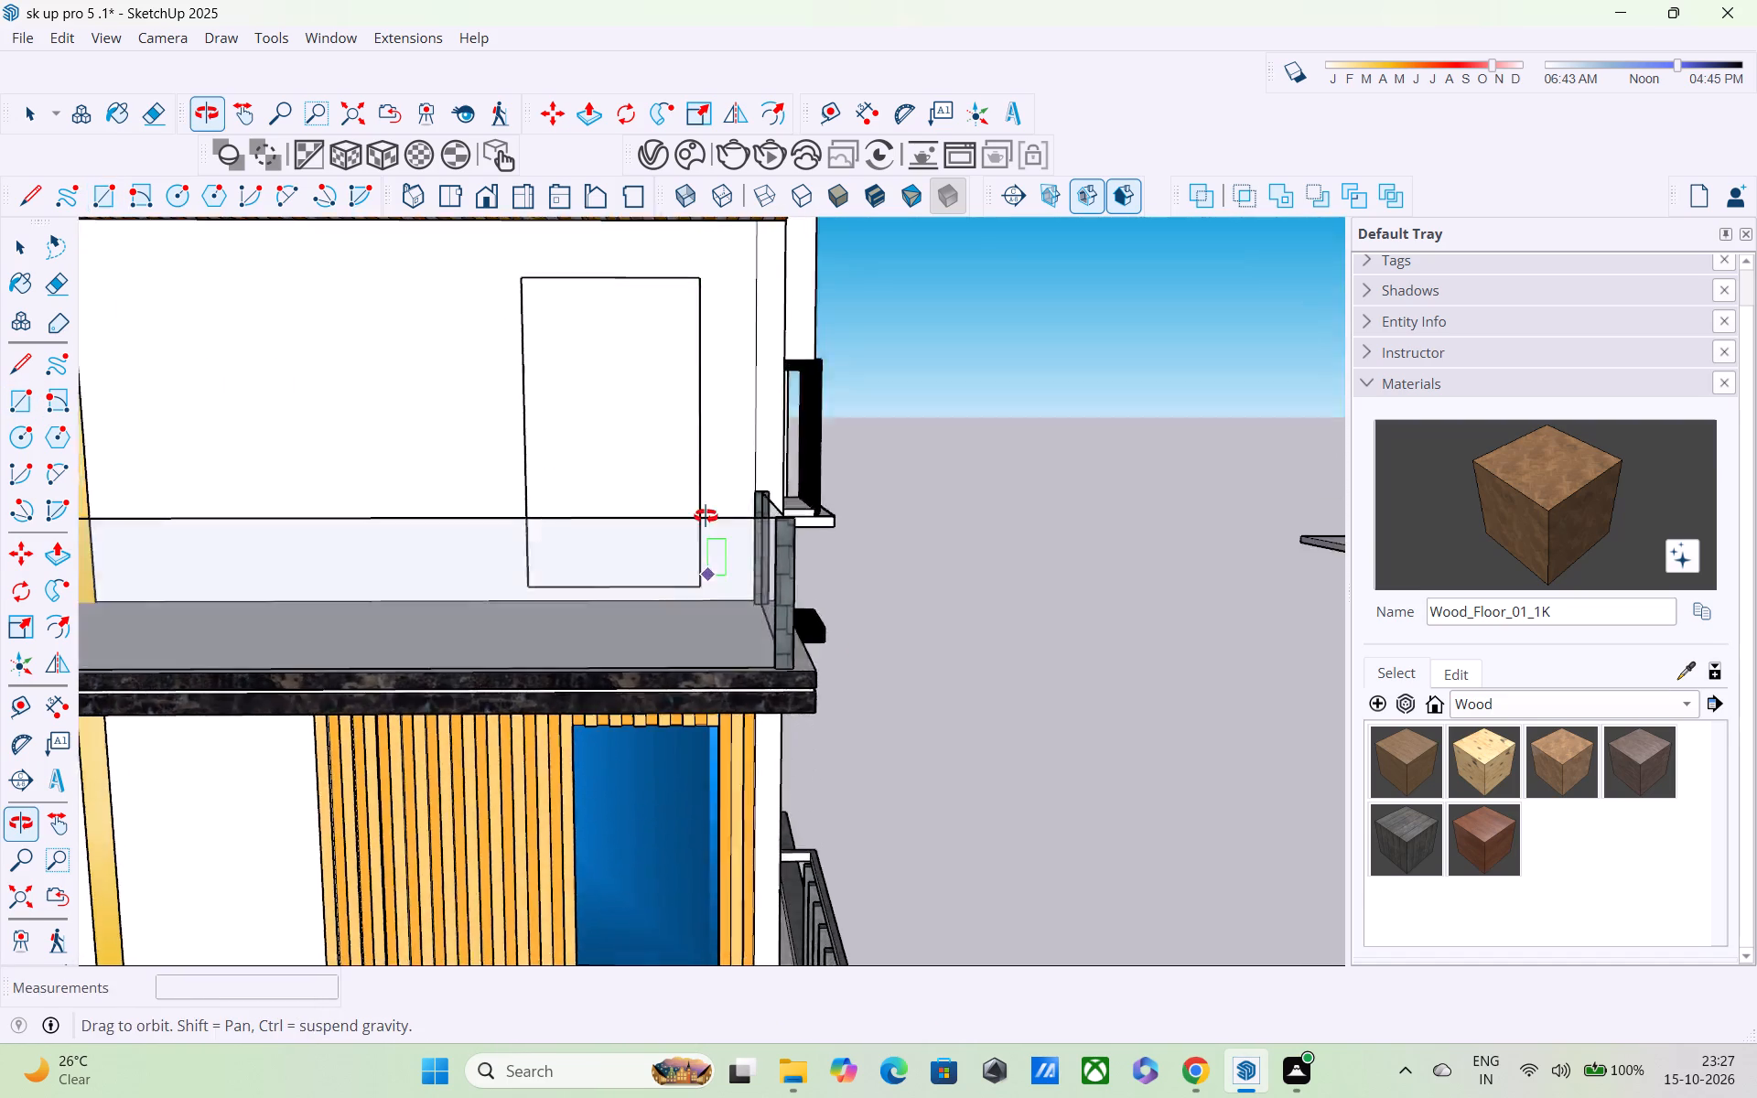
middle_click_drag(706, 516, 704, 499)
scroll(702, 499, "down", 3)
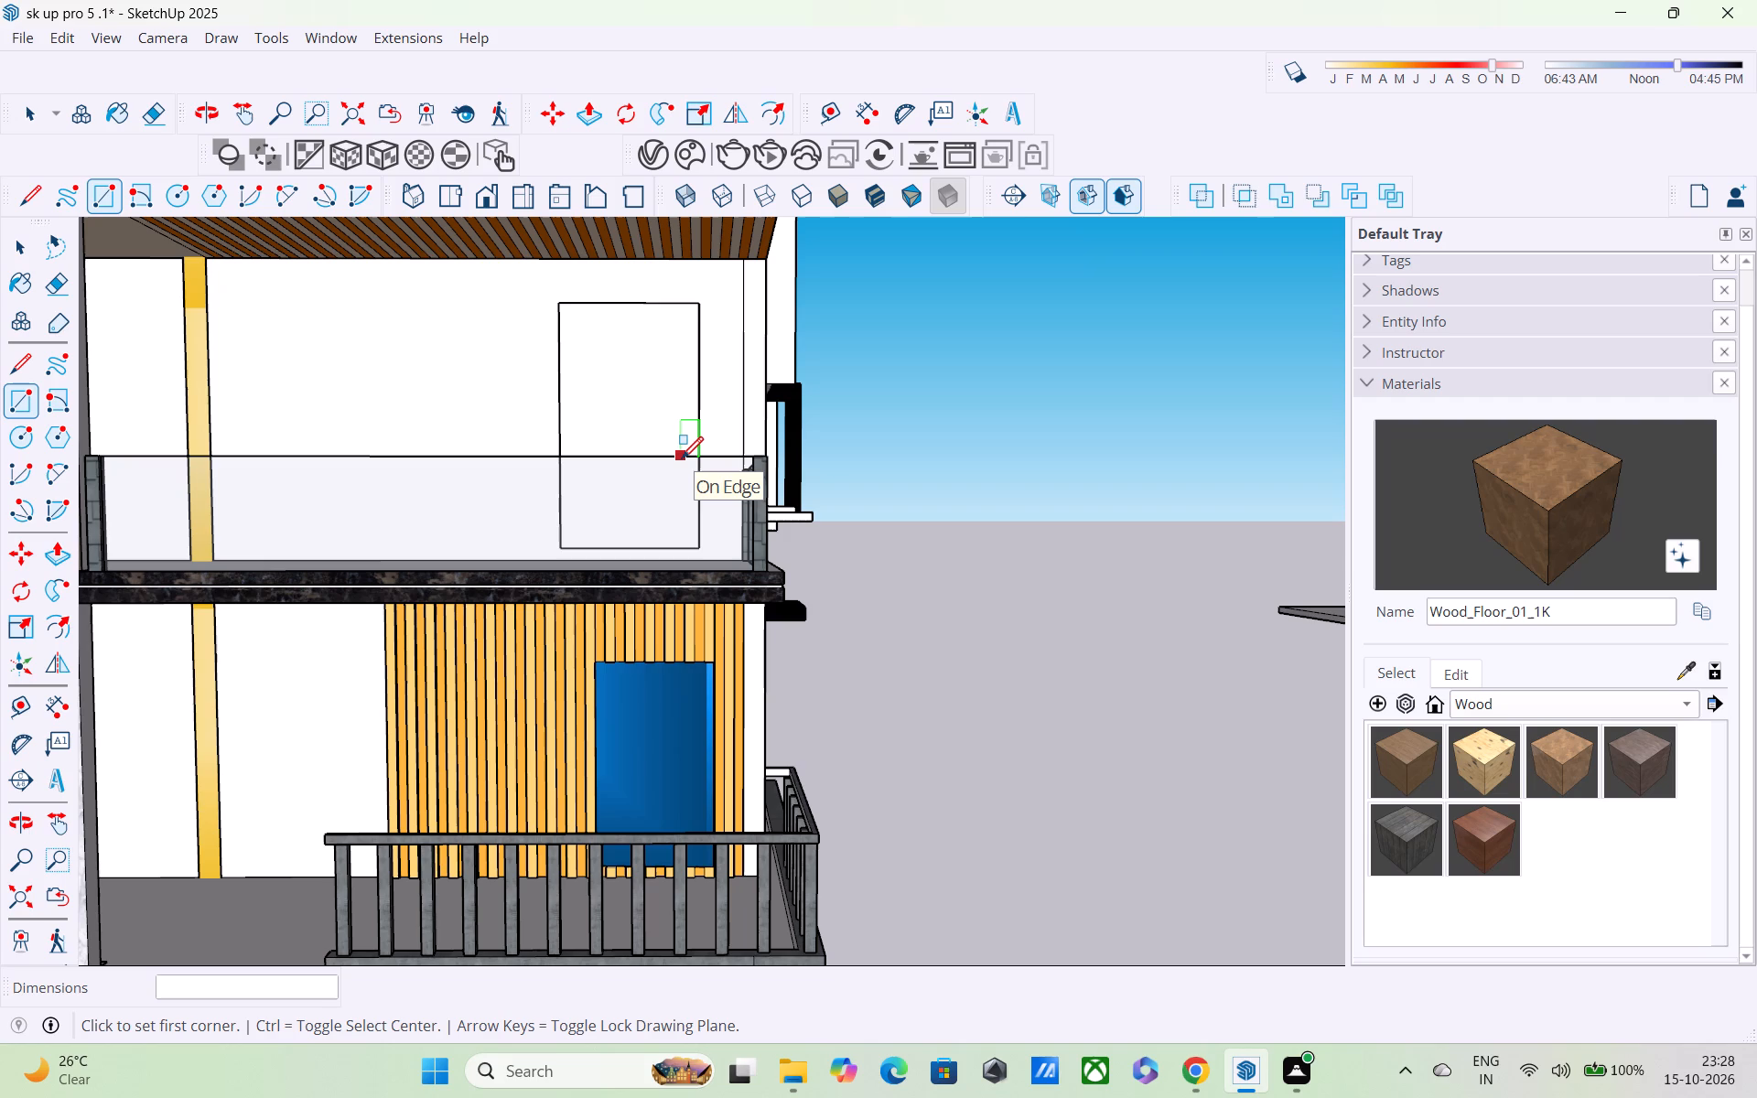
key("Escape")
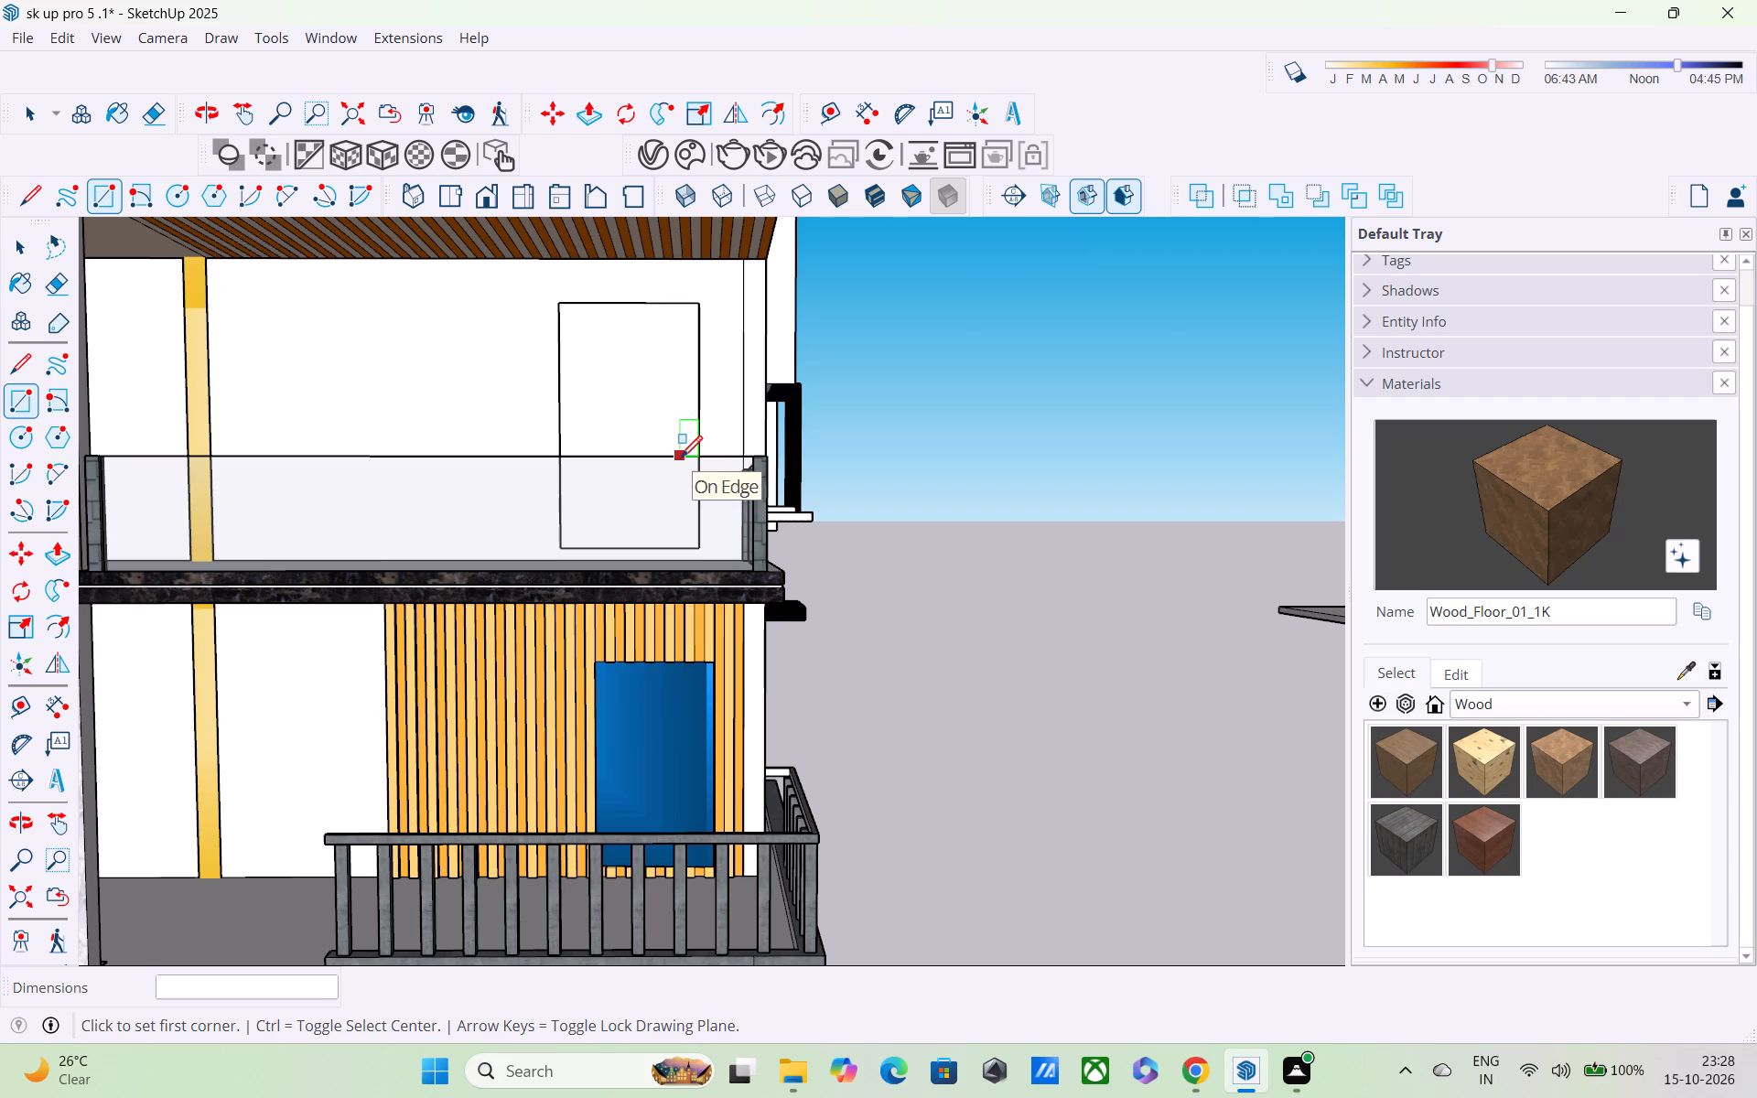
Open the wall group for editing and trace the door rectangle on its wall face from corner to corner.
key("space")
double_click(718, 360)
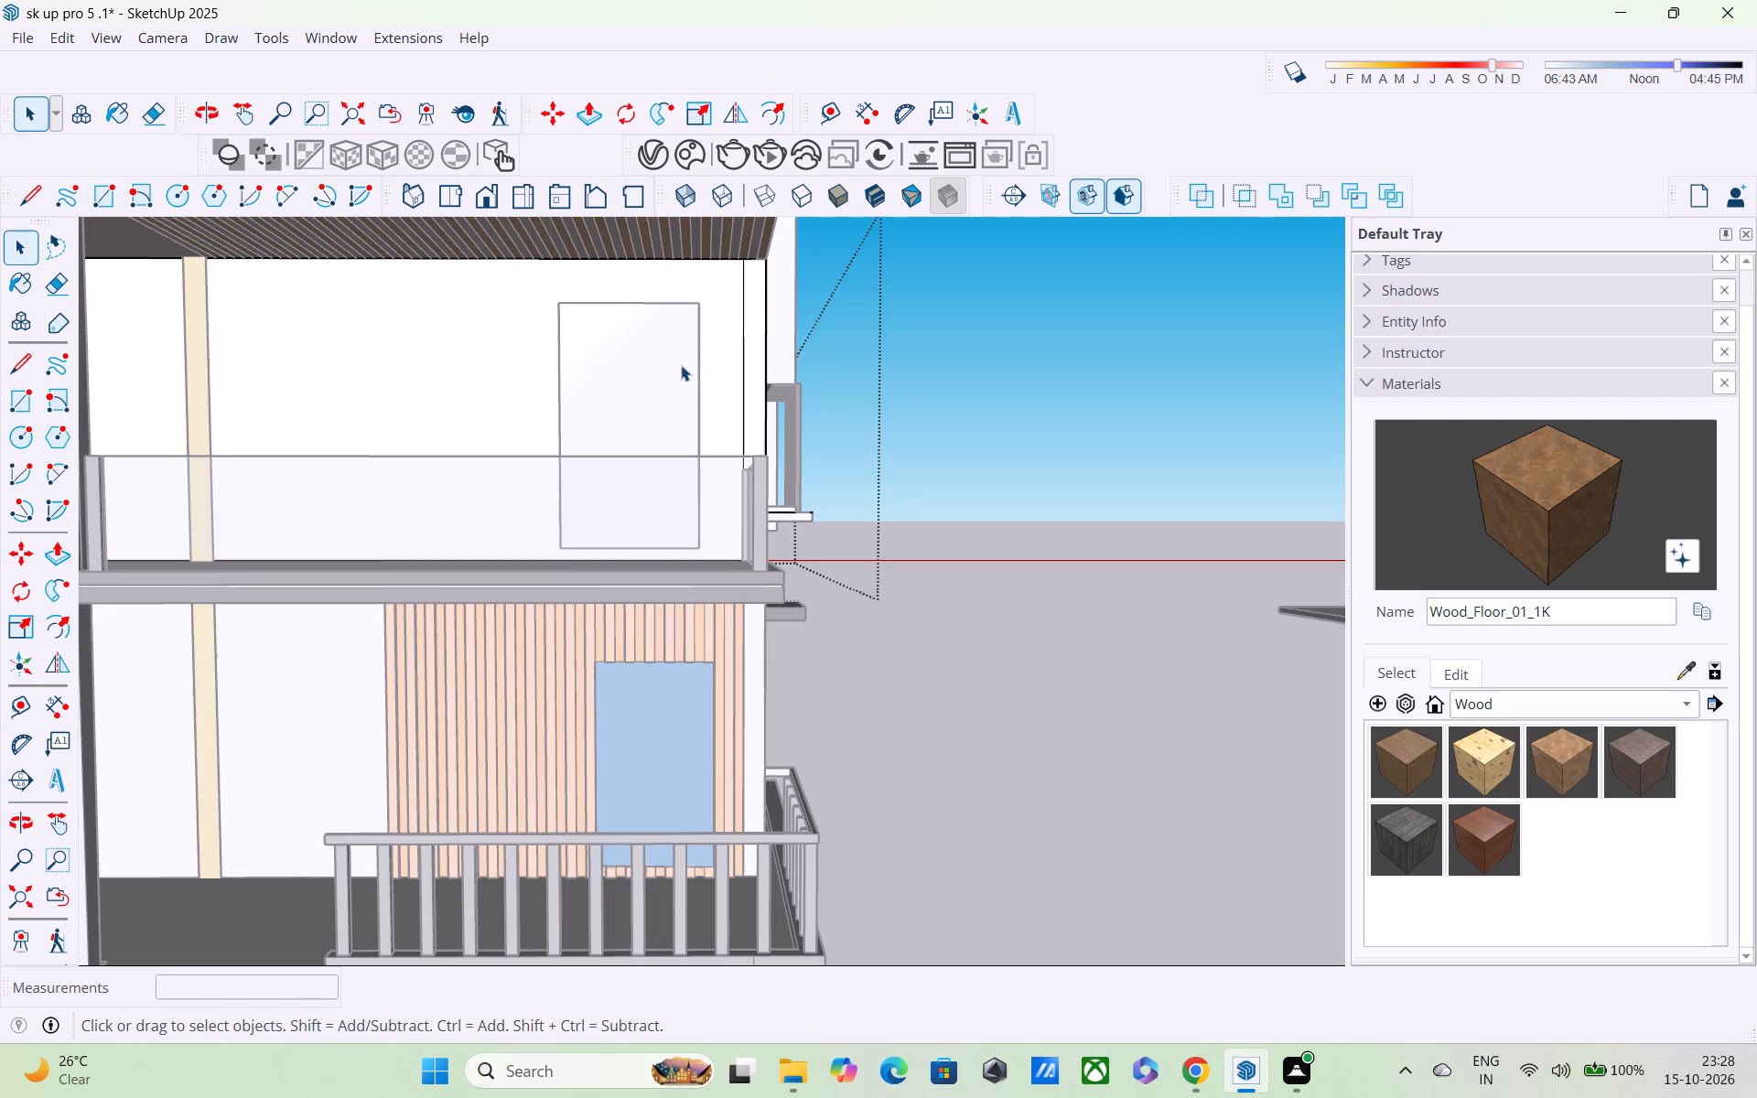
middle_click_drag(679, 378, 695, 437)
key("r")
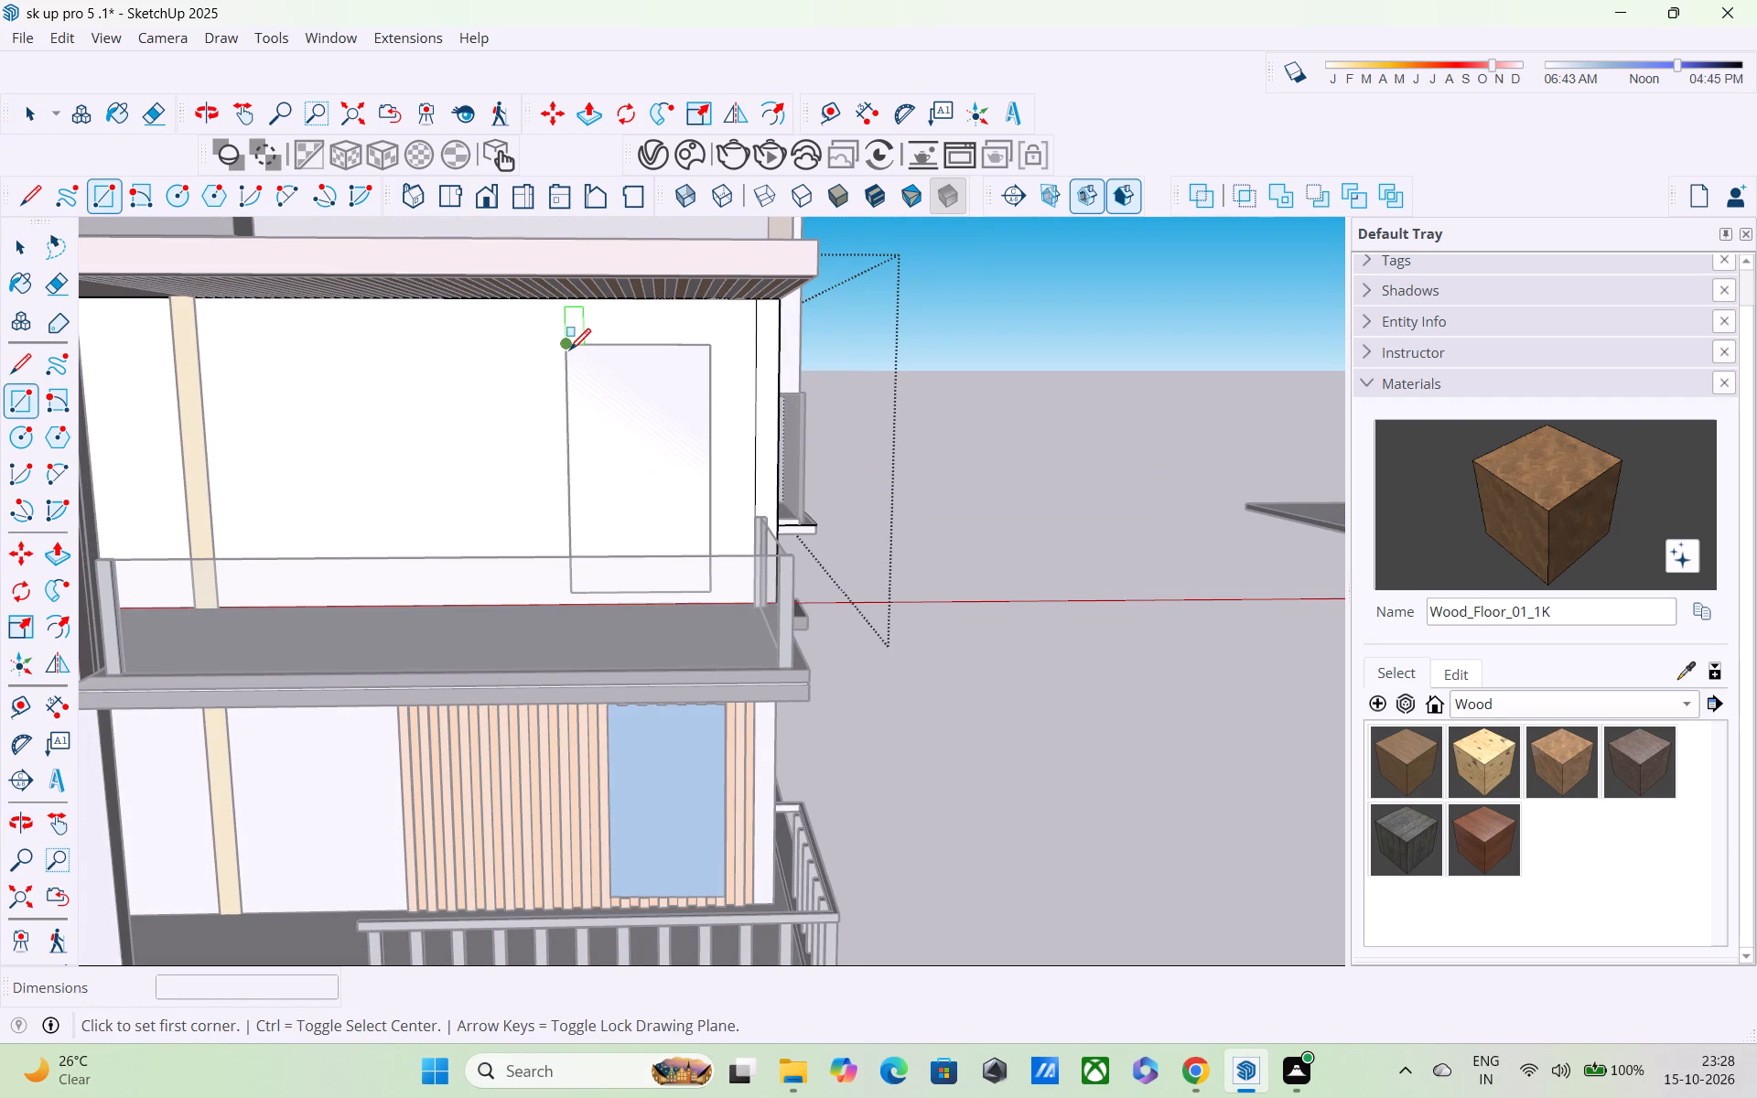
left_click(569, 352)
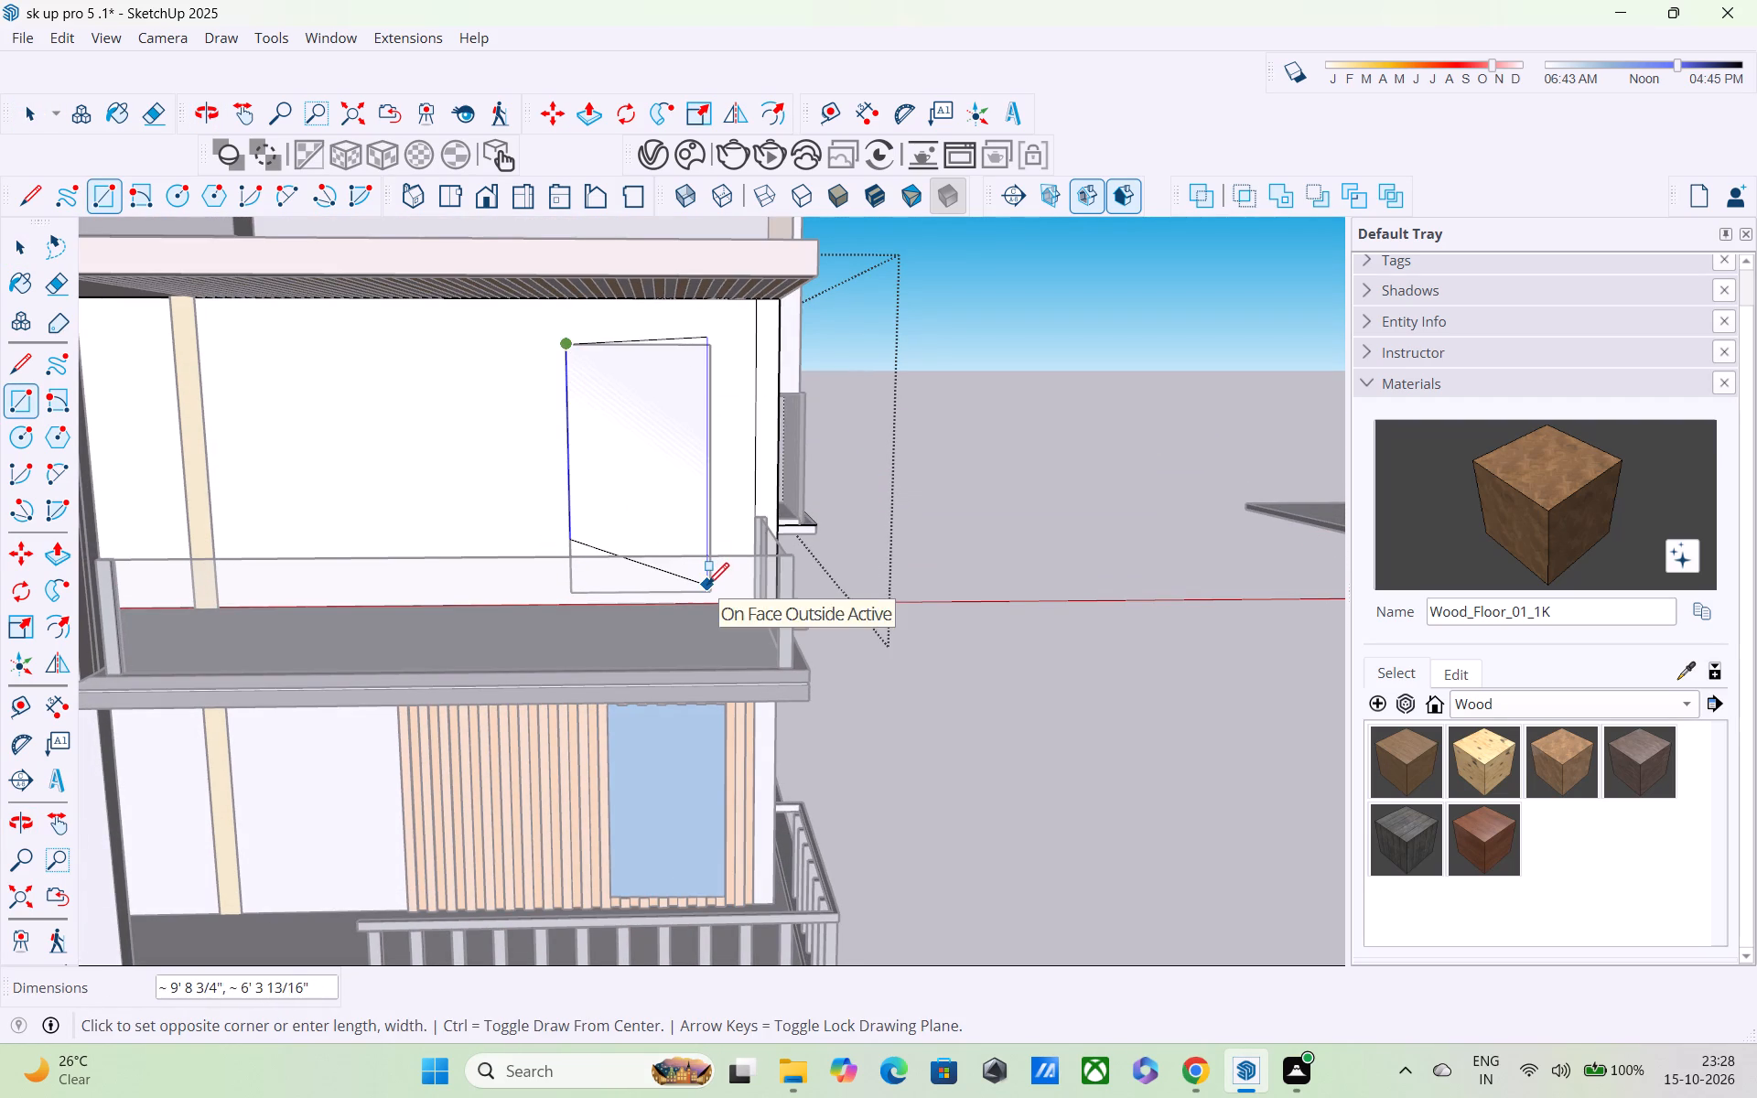
middle_click_drag(706, 576, 683, 460, "shift")
scroll(684, 401, "up", 1)
middle_click_drag(684, 404, 705, 534)
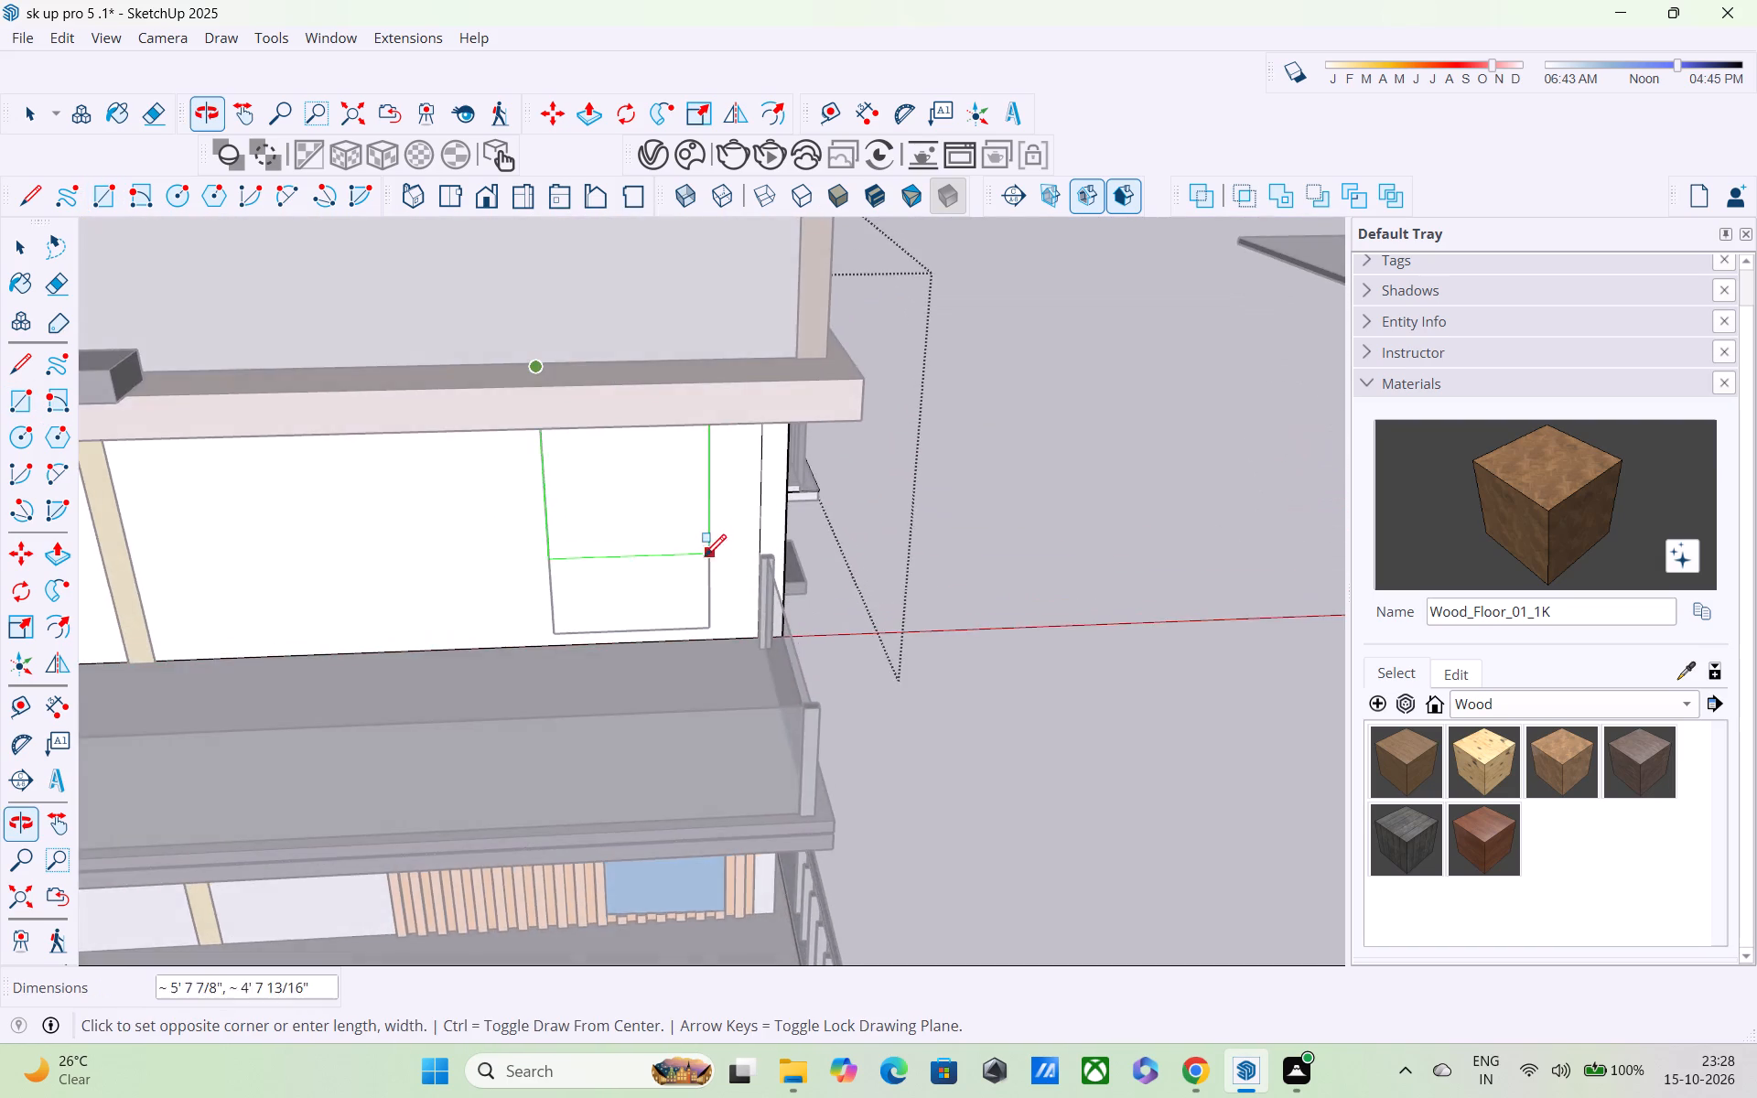
scroll(705, 572, "up", 4)
left_click(715, 649)
key("space")
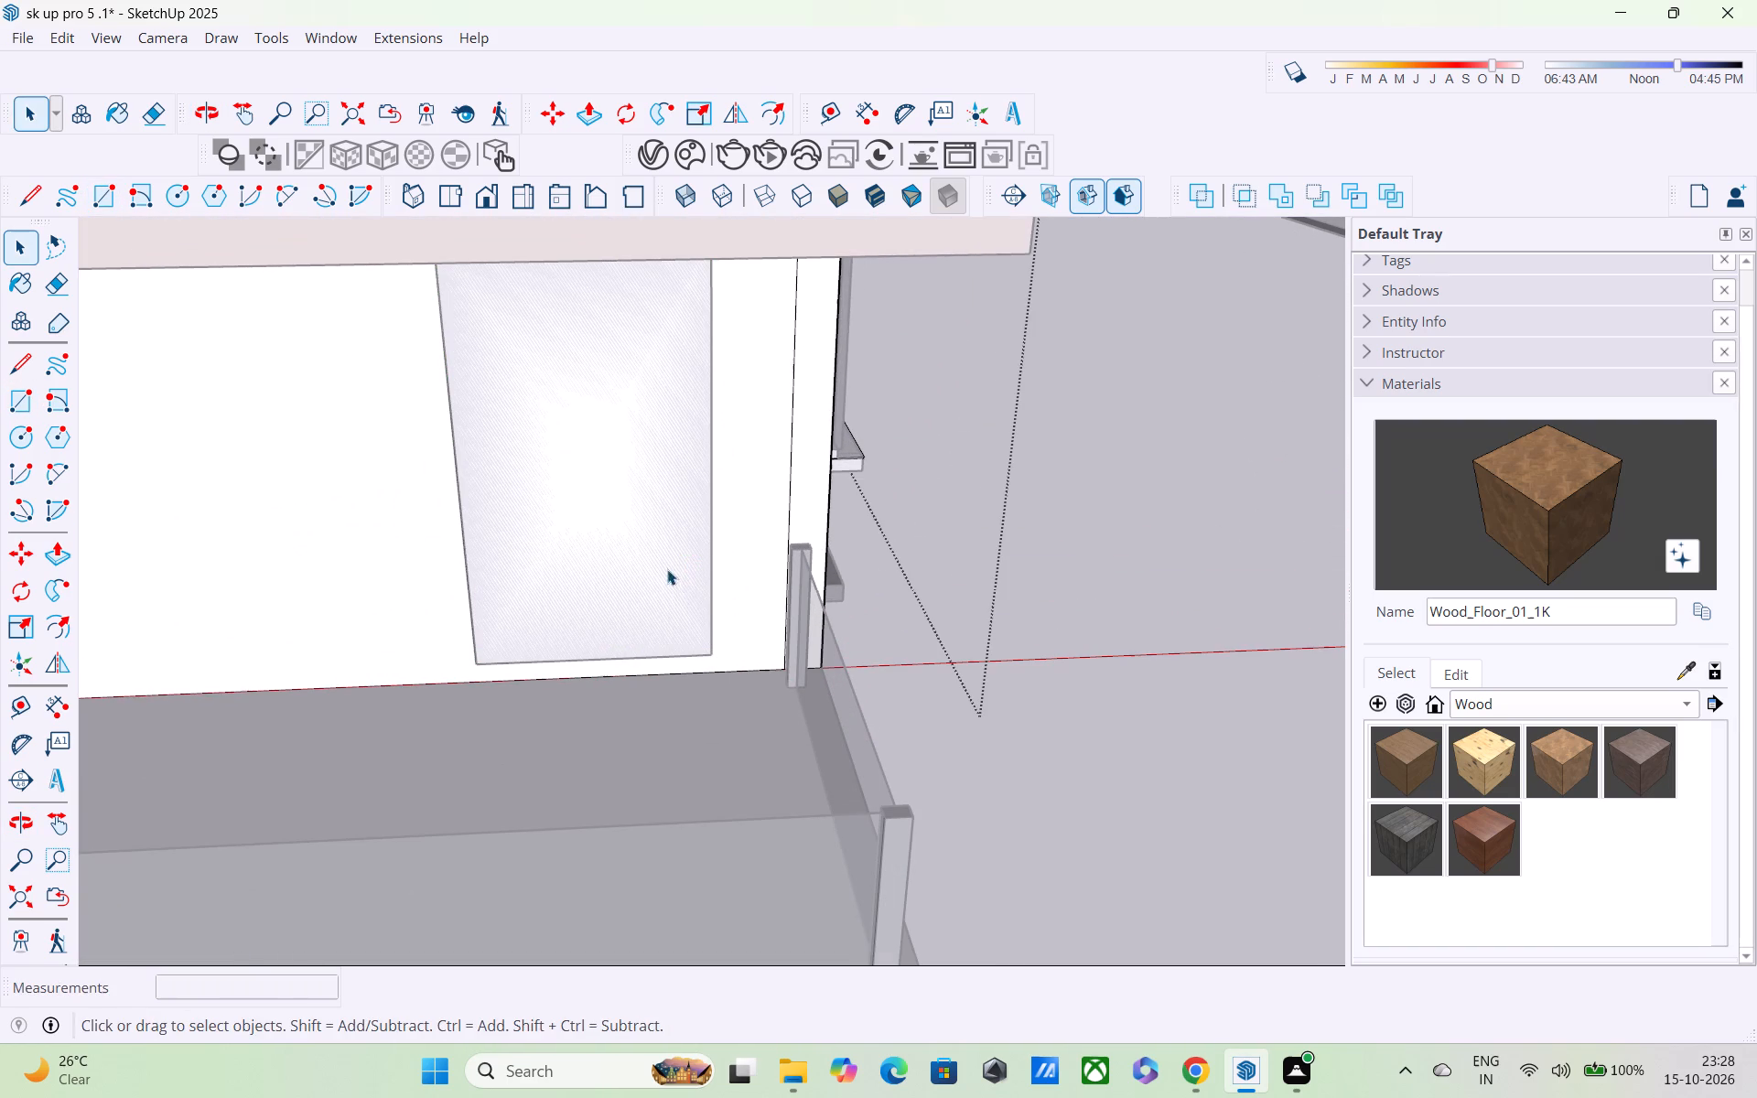
Push the traced door face about 1' 1" into the wall to form the door recess.
key("p")
left_click(619, 509)
left_click_drag(609, 487, 609, 436)
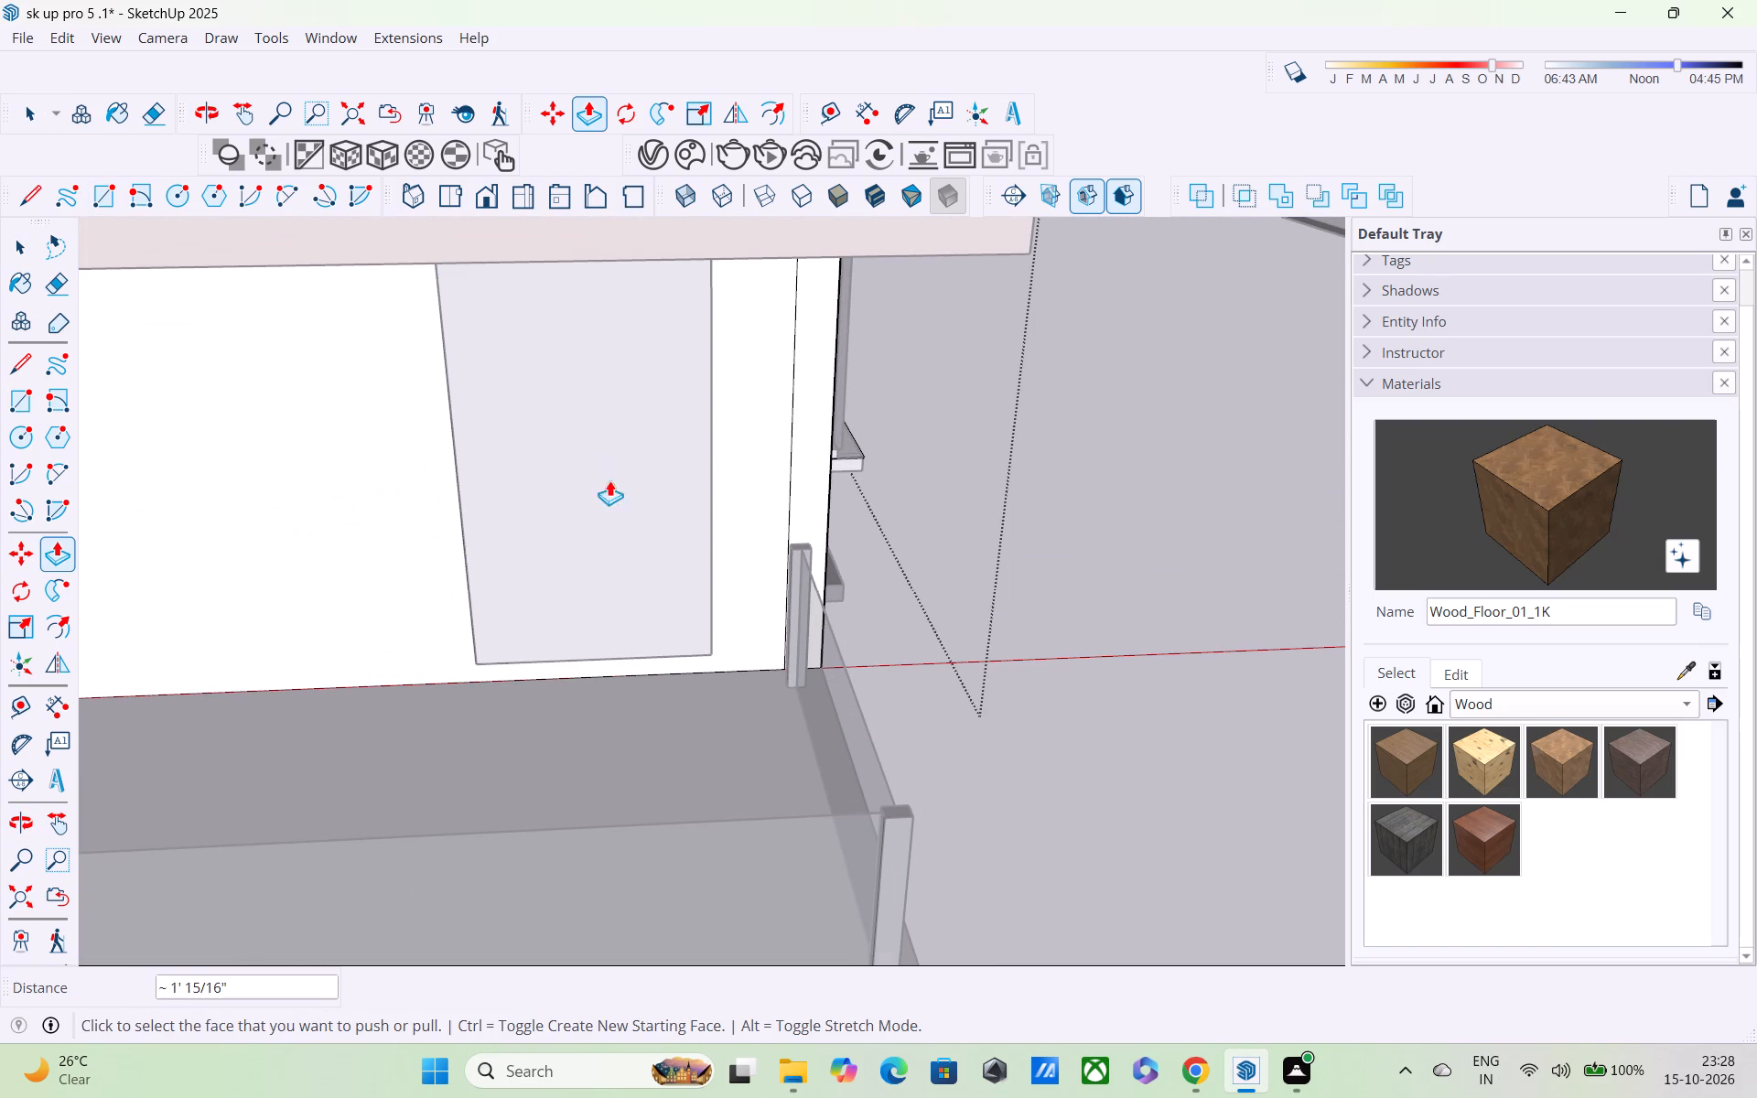
left_click(609, 493)
key("Escape")
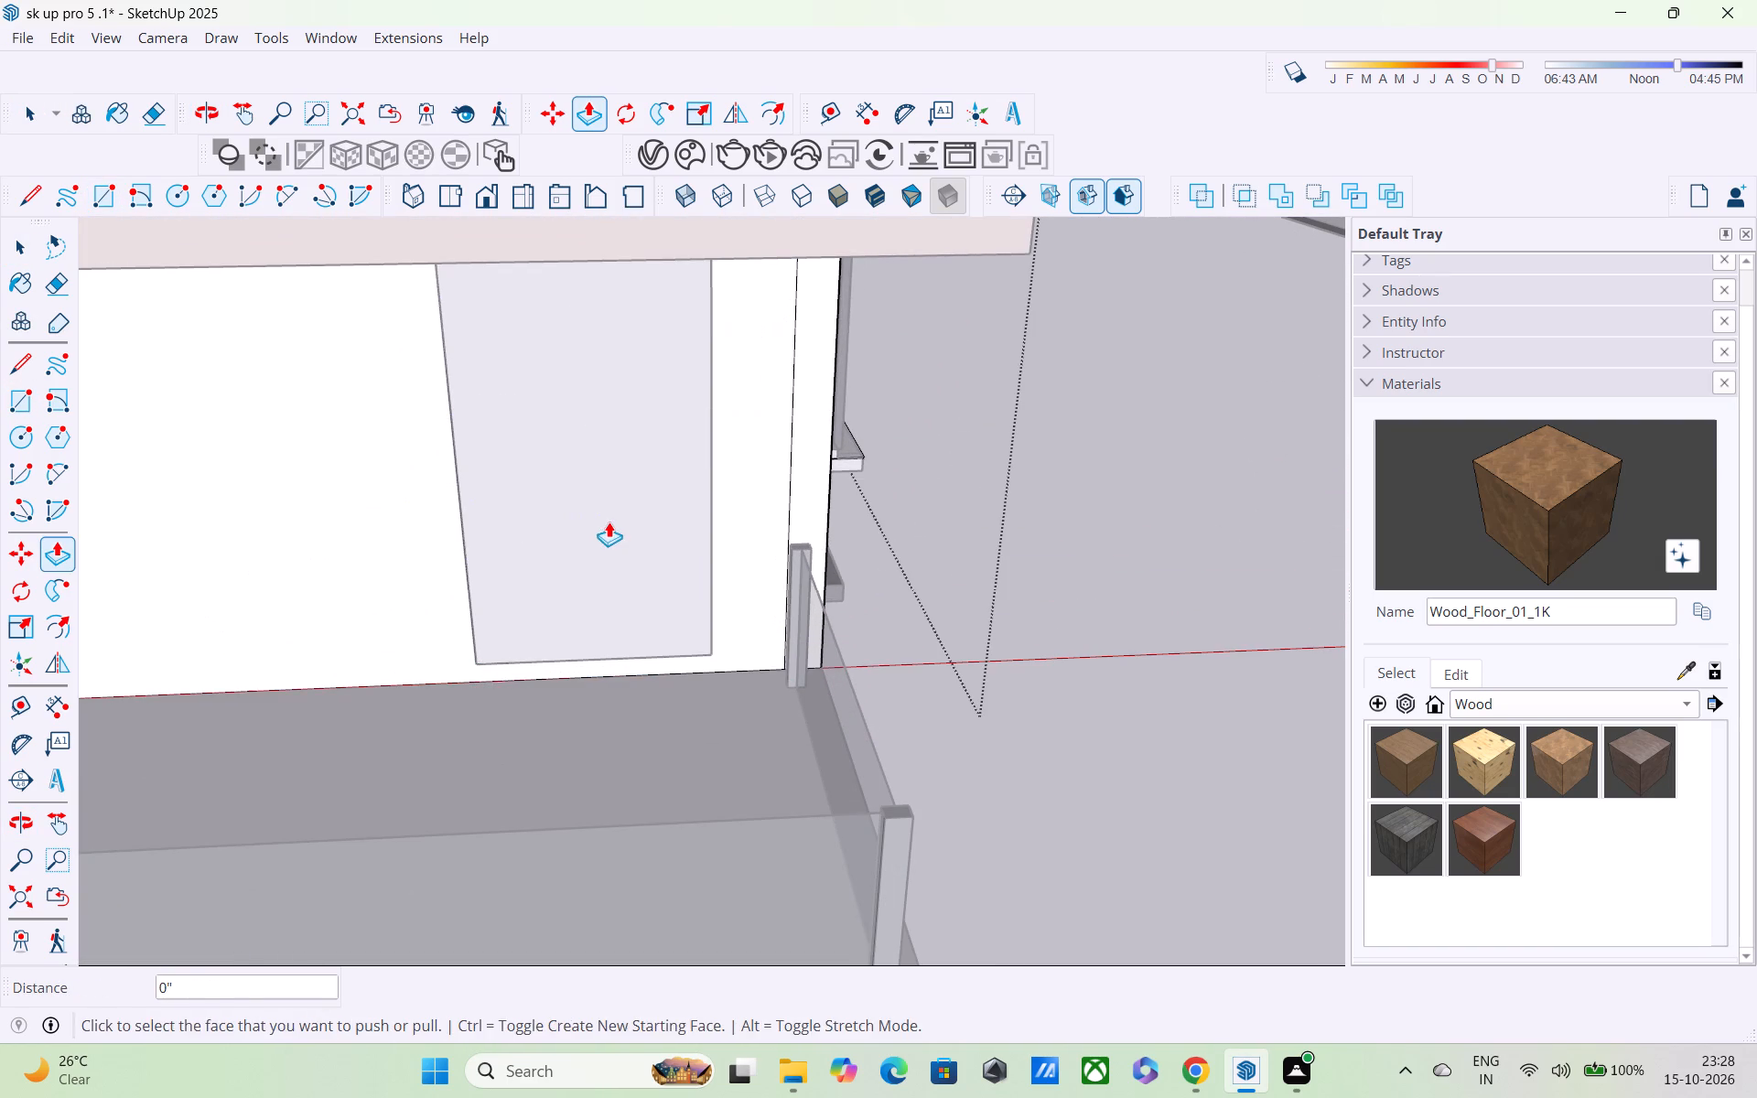
Leave the wall group and delete the loose rectangle face covering the door opening.
middle_click_drag(609, 528, 583, 391)
scroll(583, 391, "up", 2)
scroll(589, 421, "down", 3)
middle_click_drag(589, 421, 599, 448)
scroll(599, 448, "up", 1)
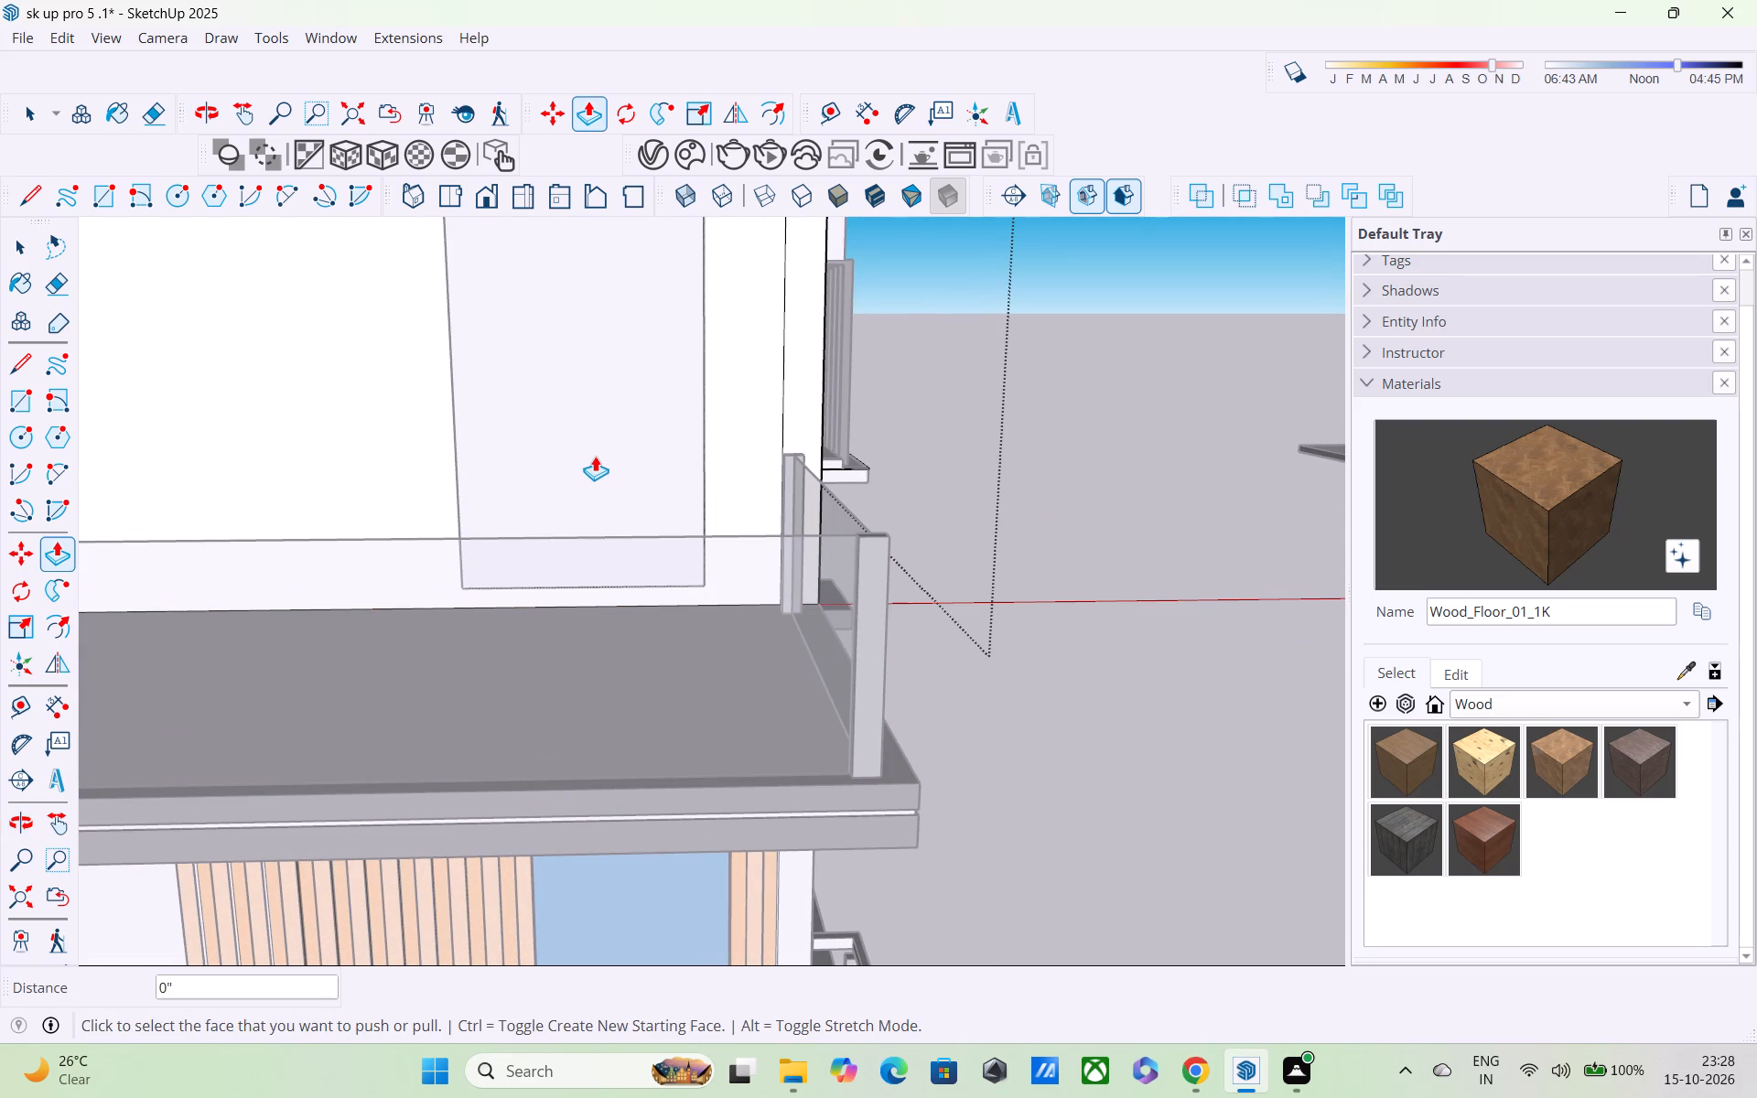
left_click(595, 456)
key("space")
left_click(595, 456)
double_click(598, 496)
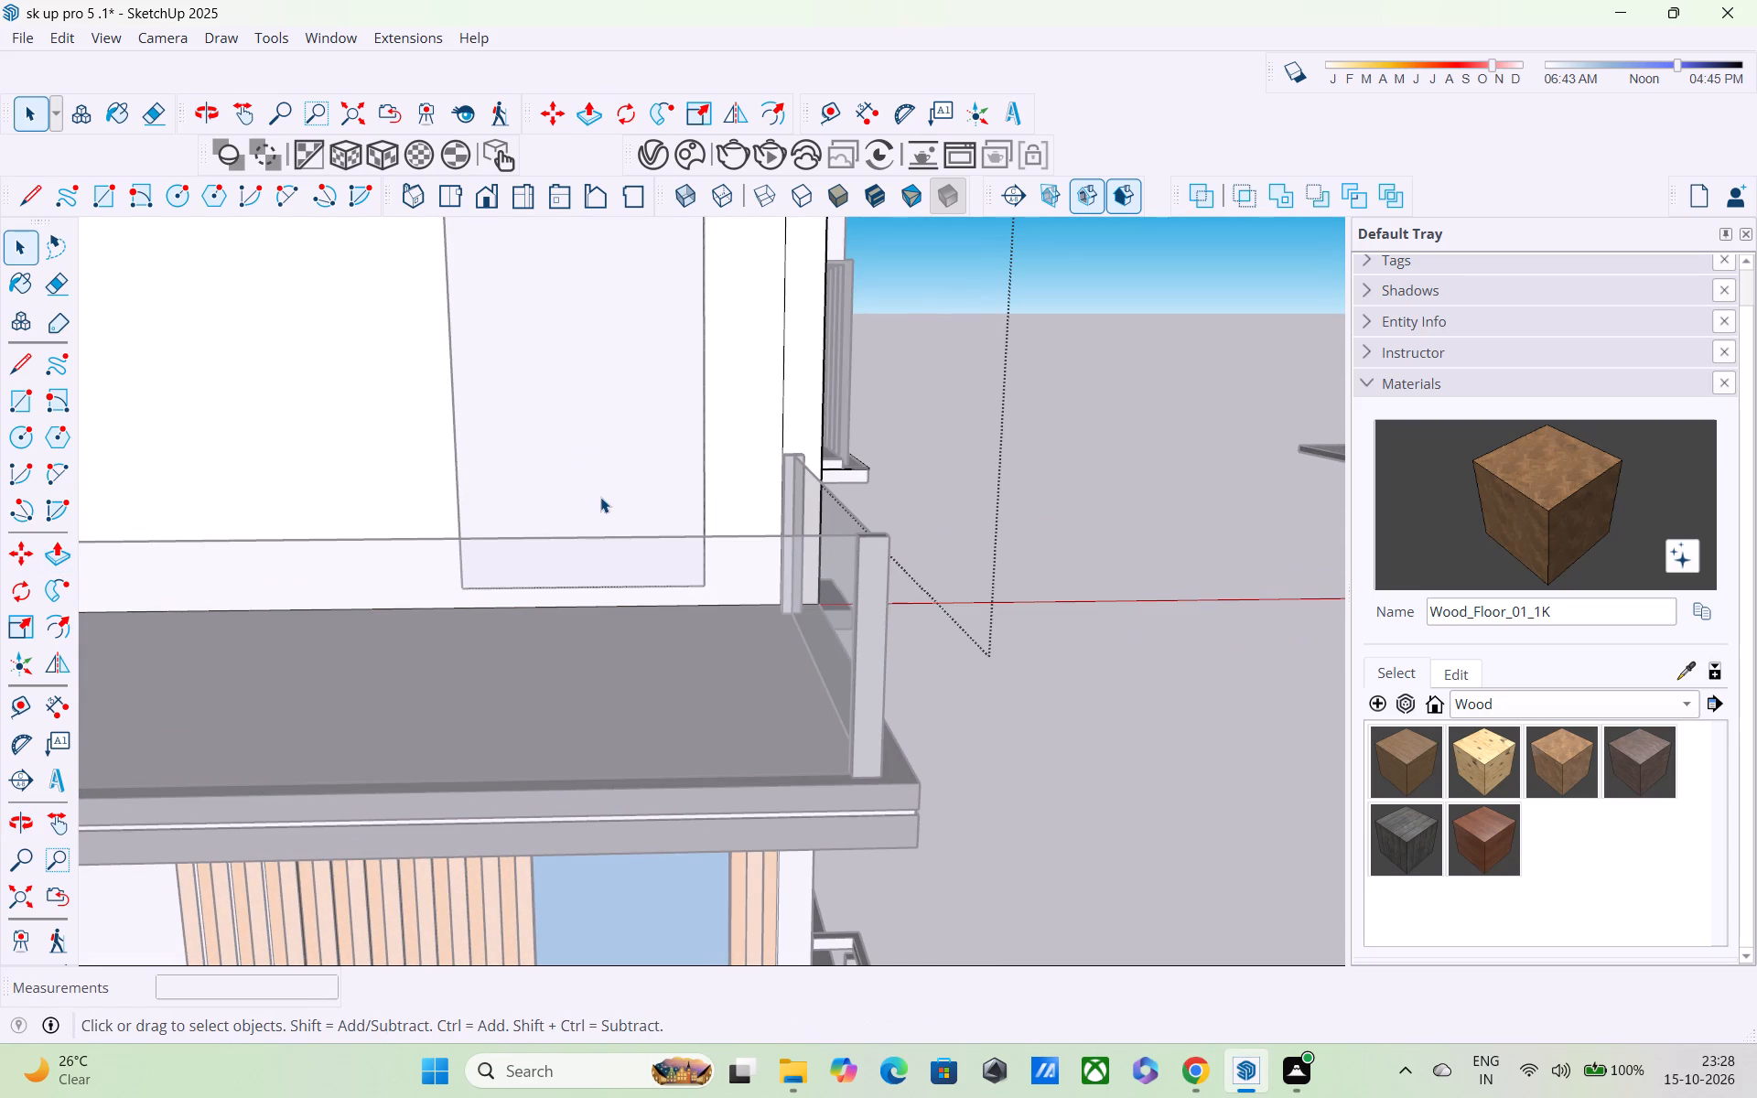
left_click(1011, 400)
left_click(644, 429)
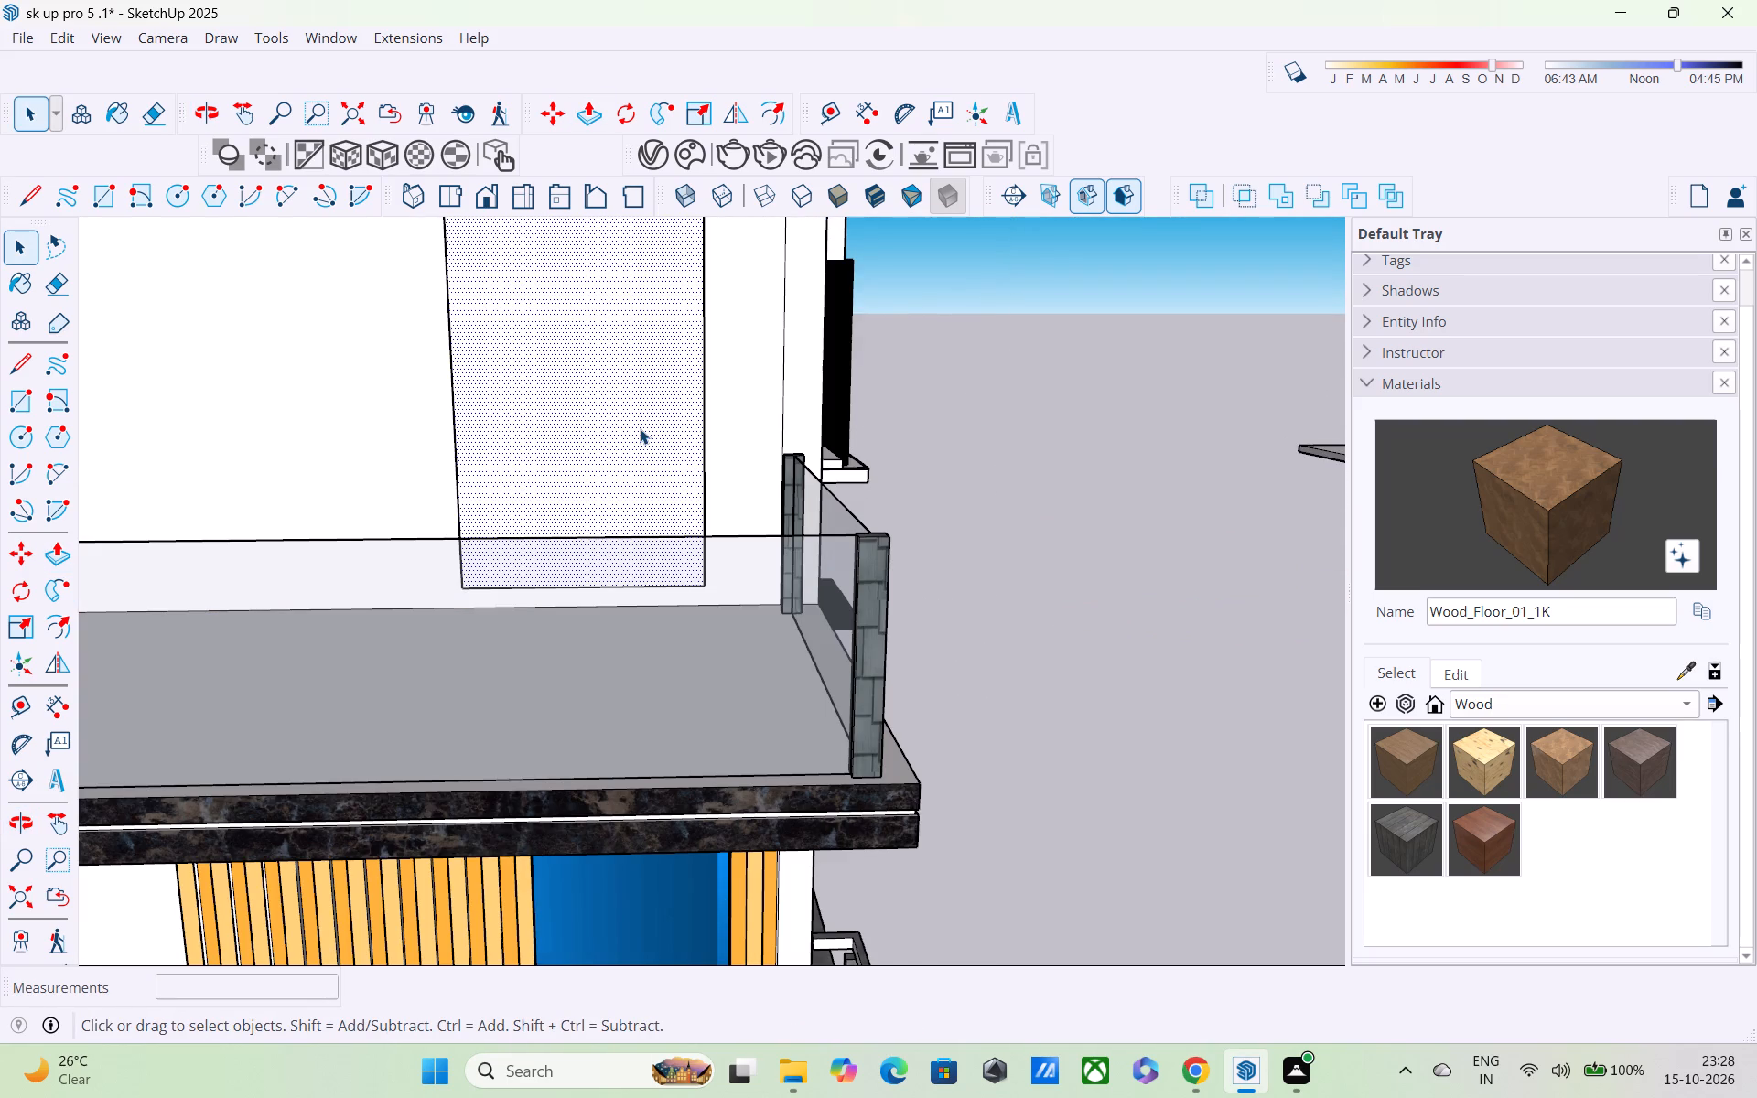
key("Delete")
middle_click_drag(639, 427, 308, 555)
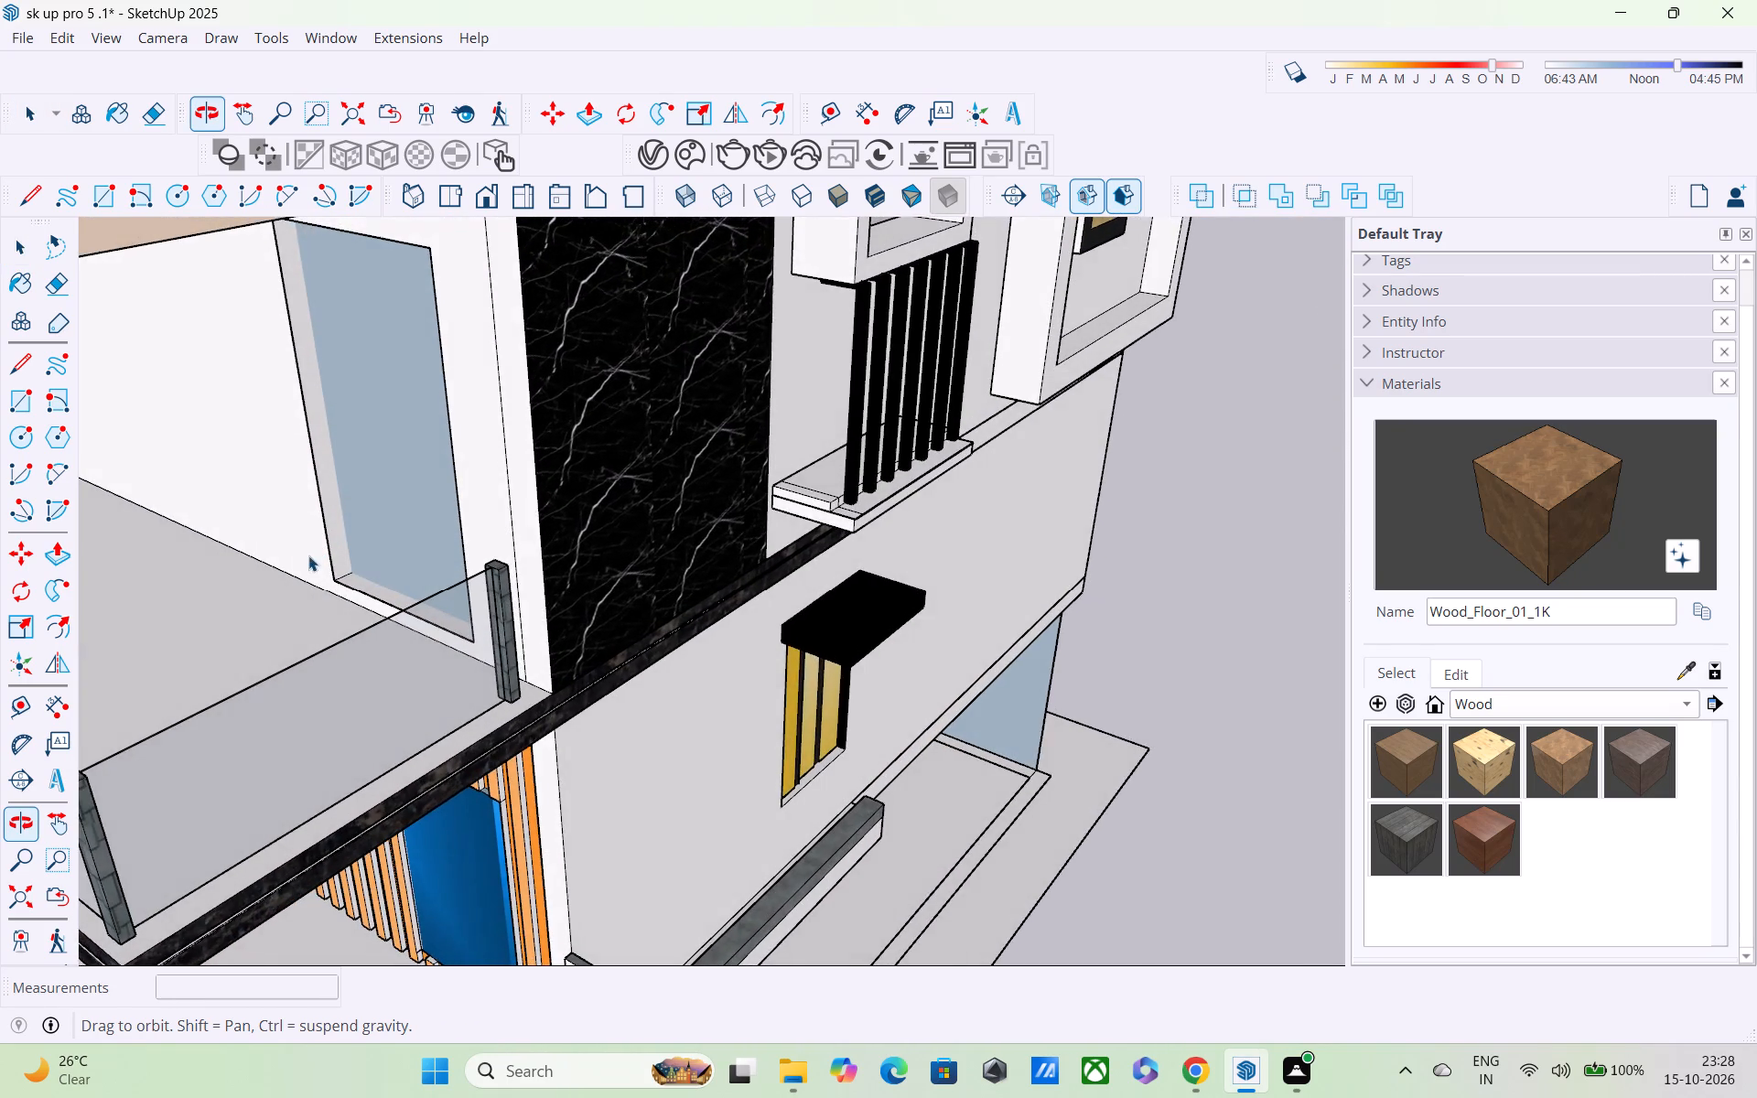
scroll(357, 508, "down", 1)
middle_click_drag(472, 471, 674, 264)
scroll(596, 256, "up", 2)
middle_click_drag(502, 304, 587, 414)
scroll(587, 414, "up", 1)
scroll(585, 414, "down", 12)
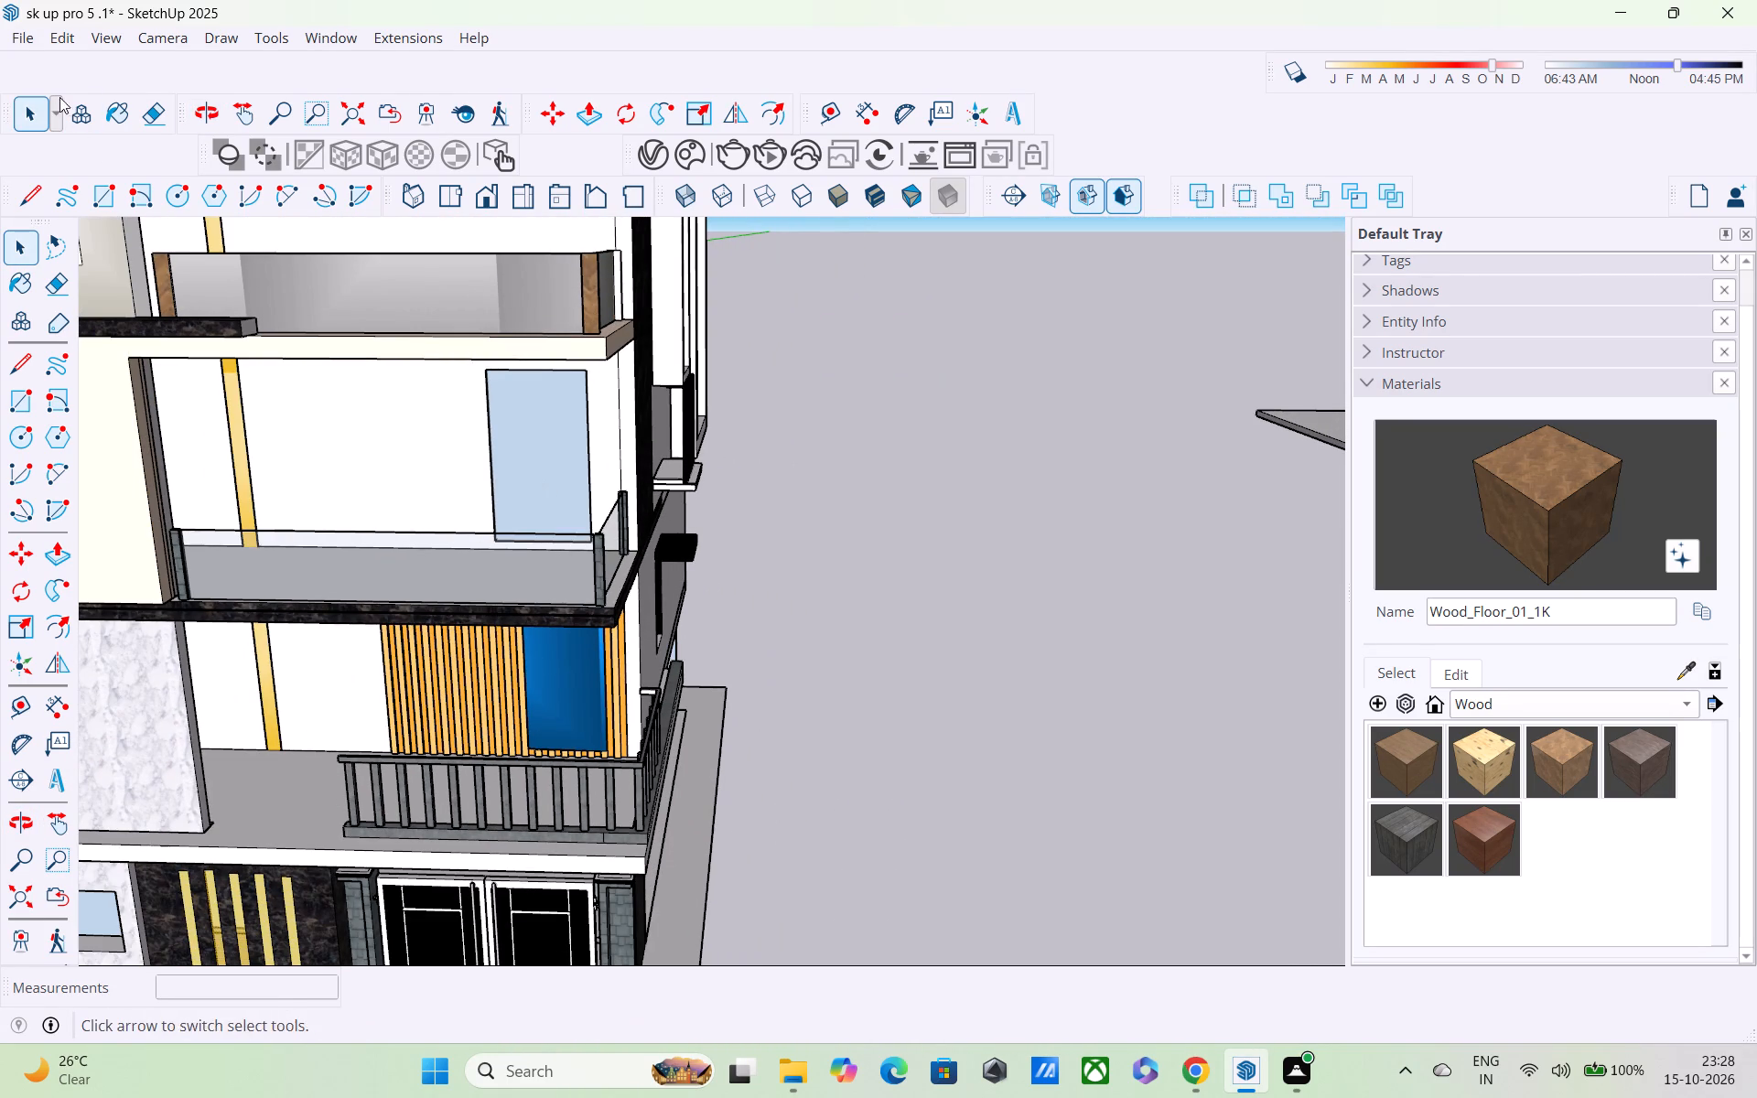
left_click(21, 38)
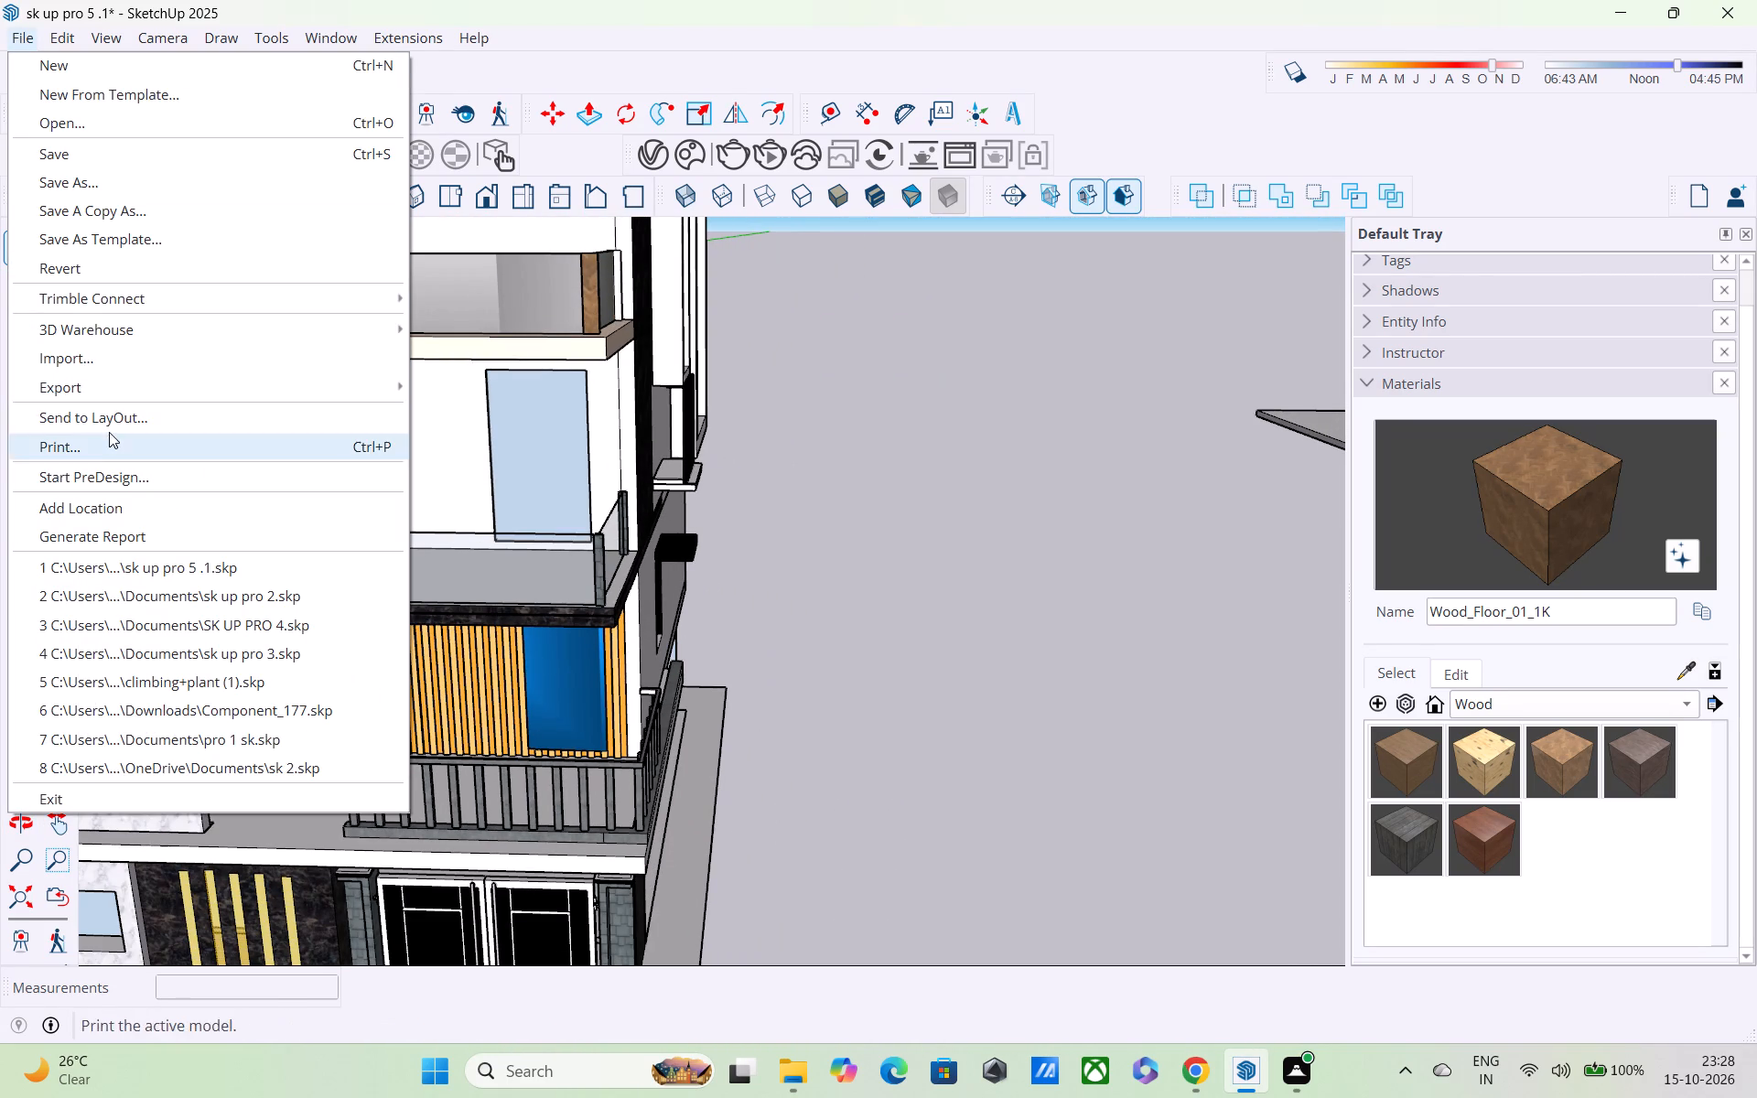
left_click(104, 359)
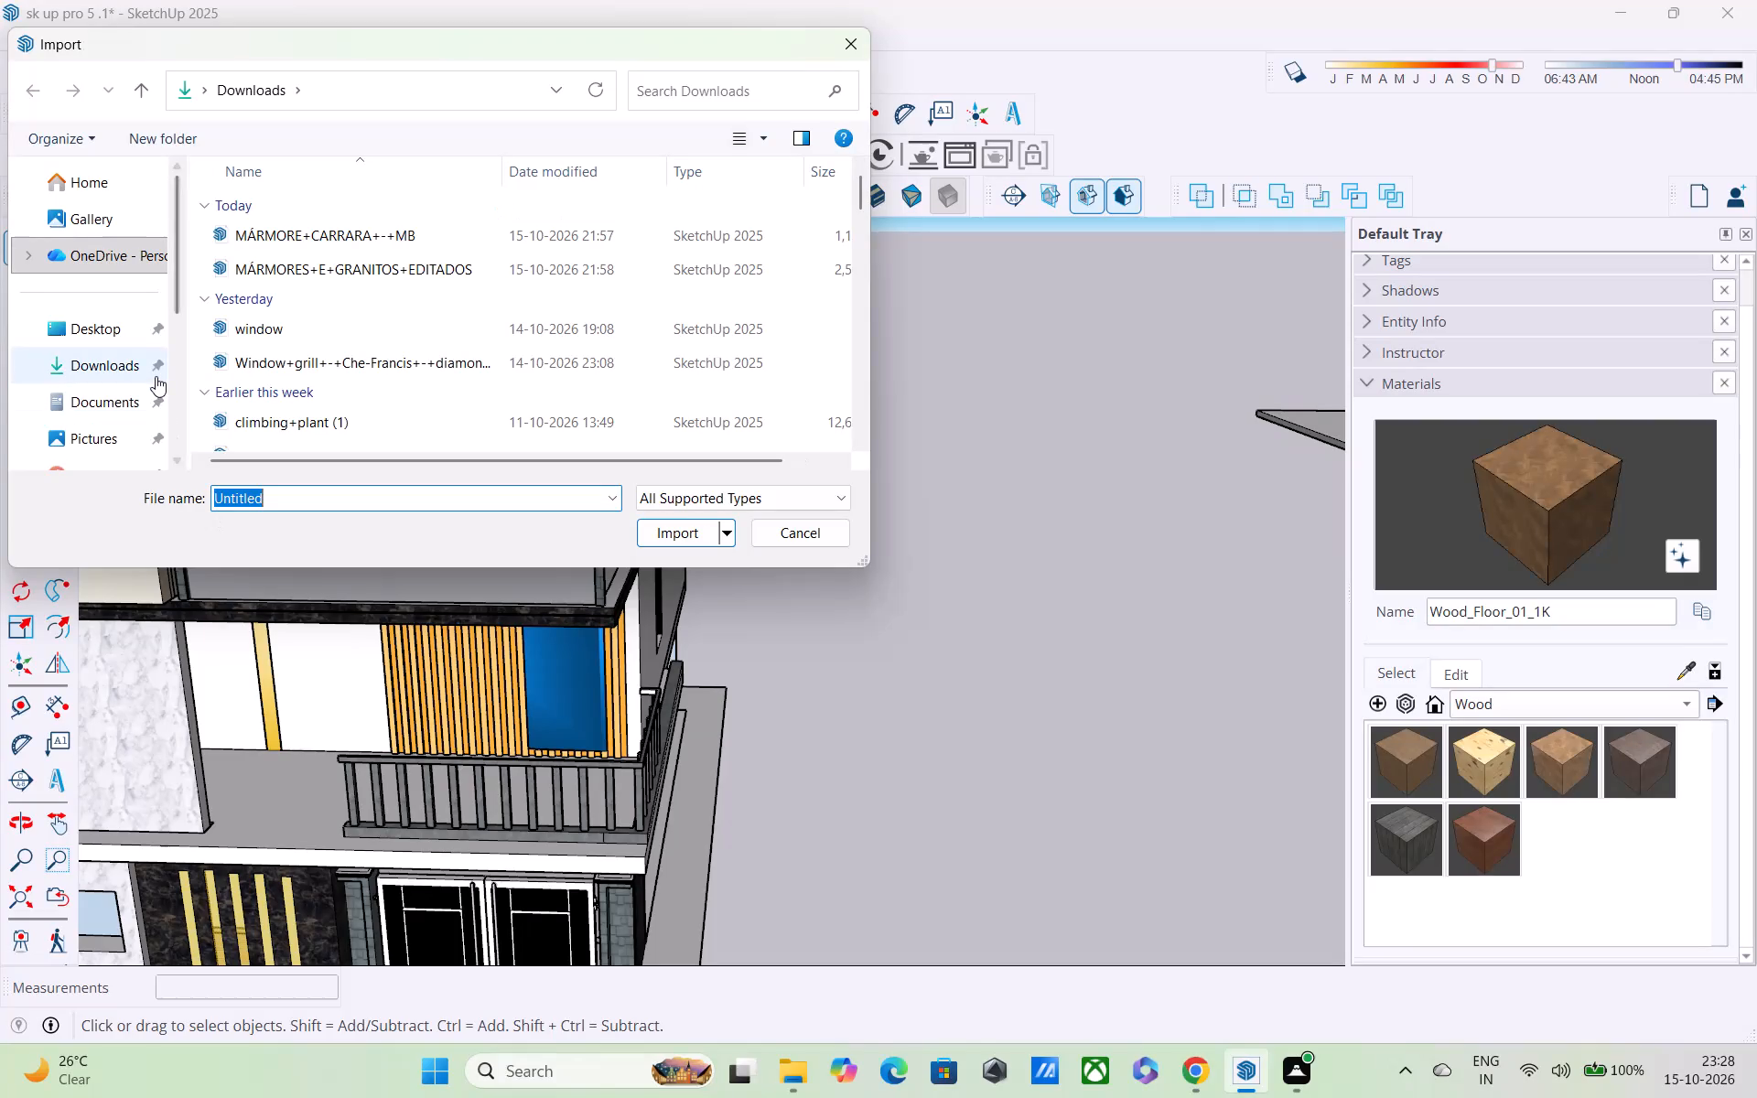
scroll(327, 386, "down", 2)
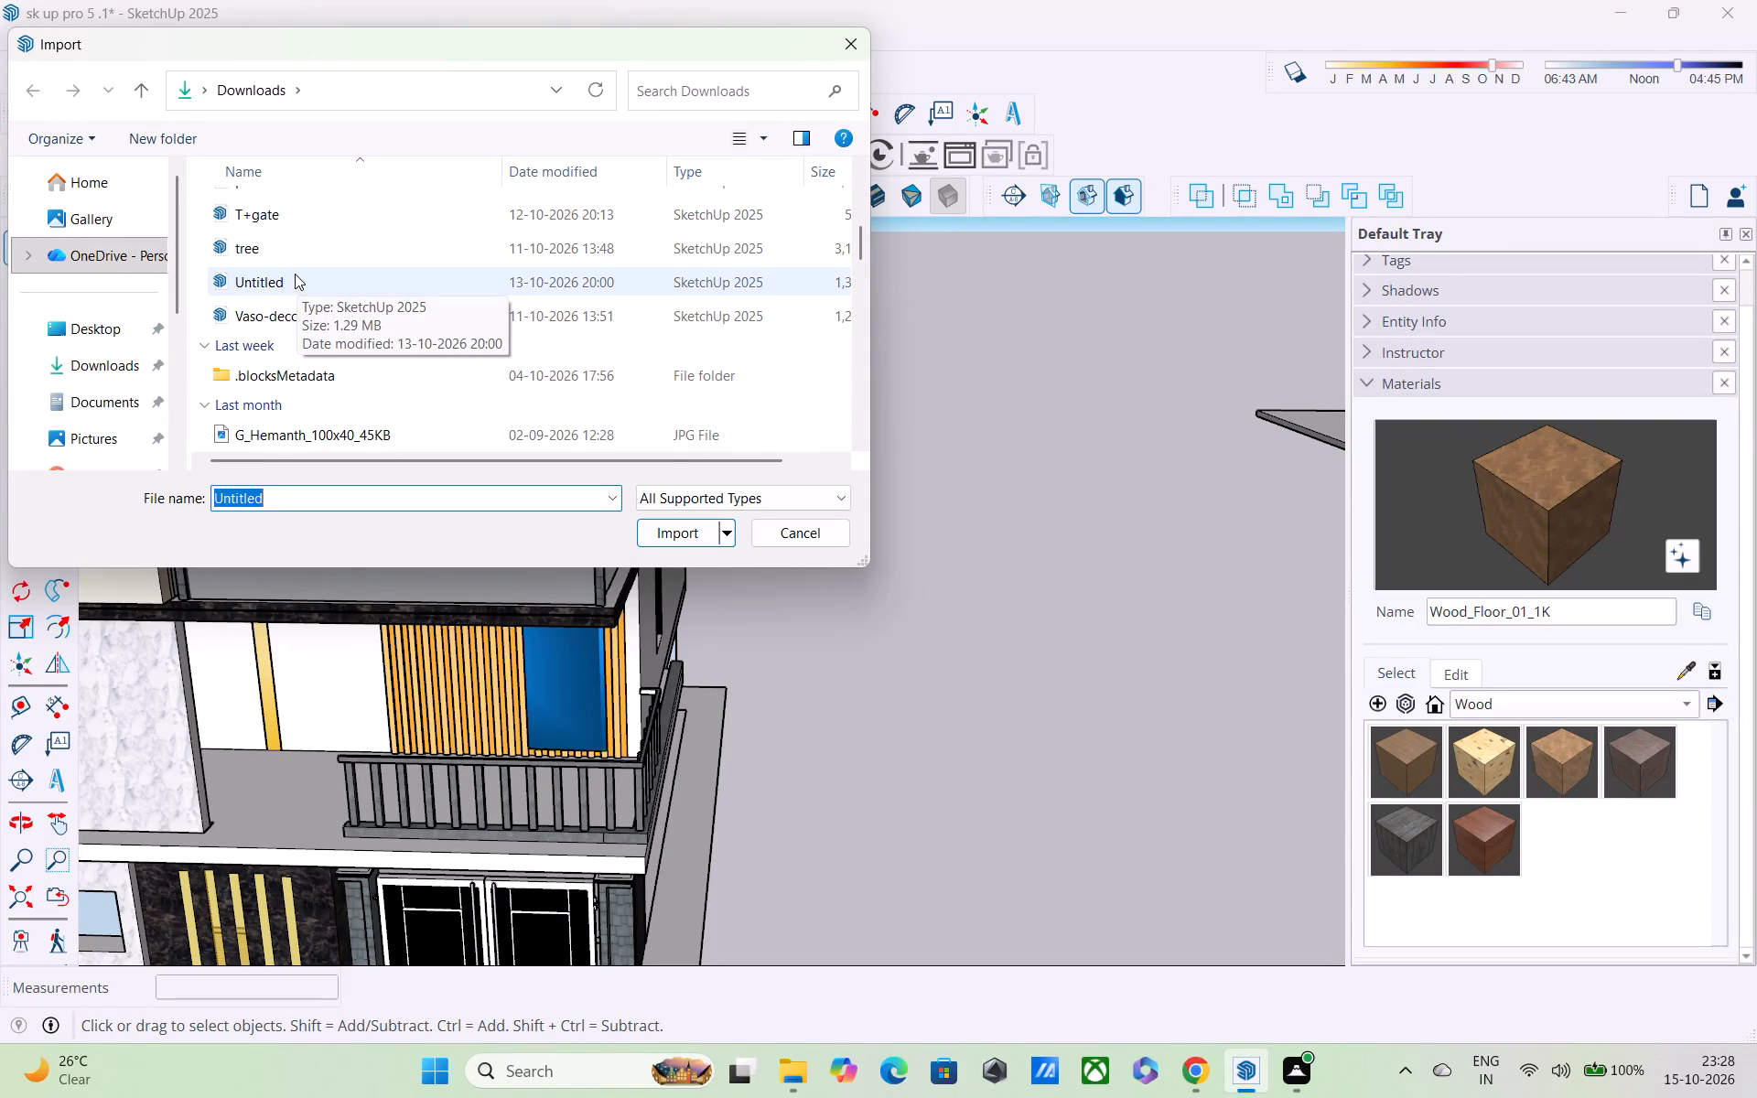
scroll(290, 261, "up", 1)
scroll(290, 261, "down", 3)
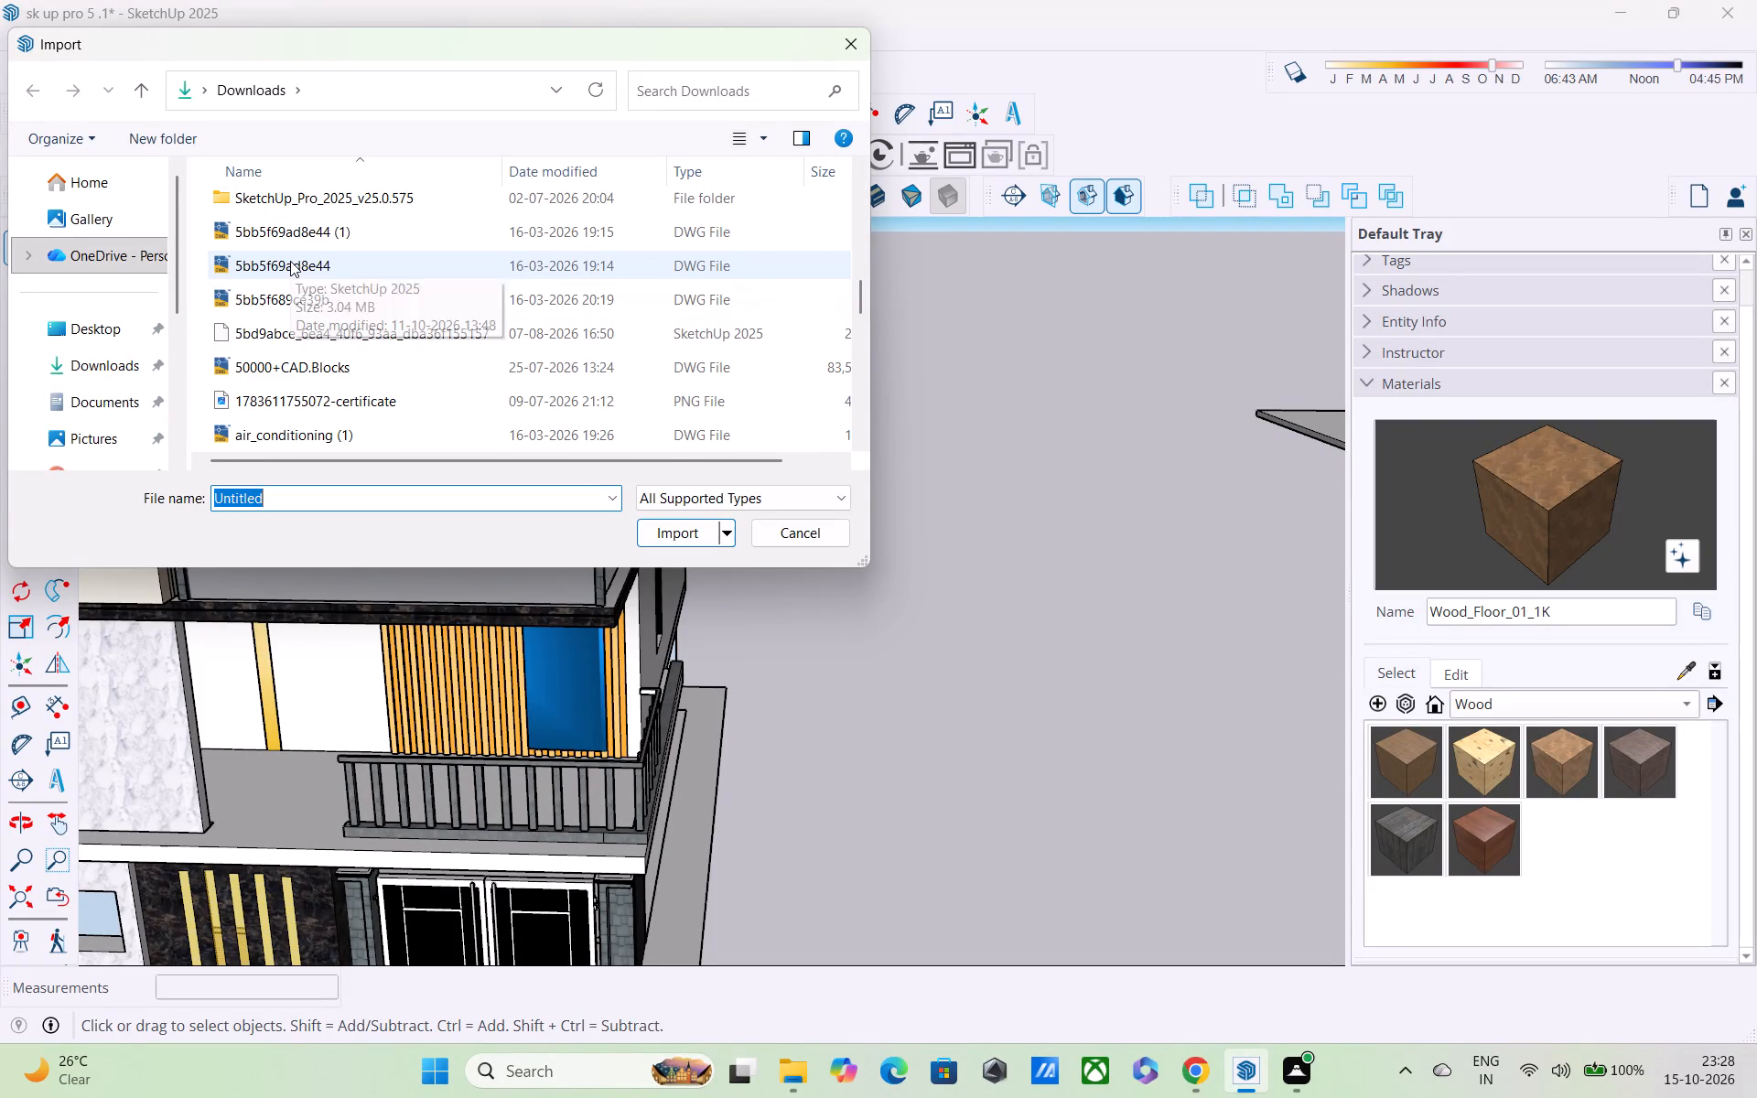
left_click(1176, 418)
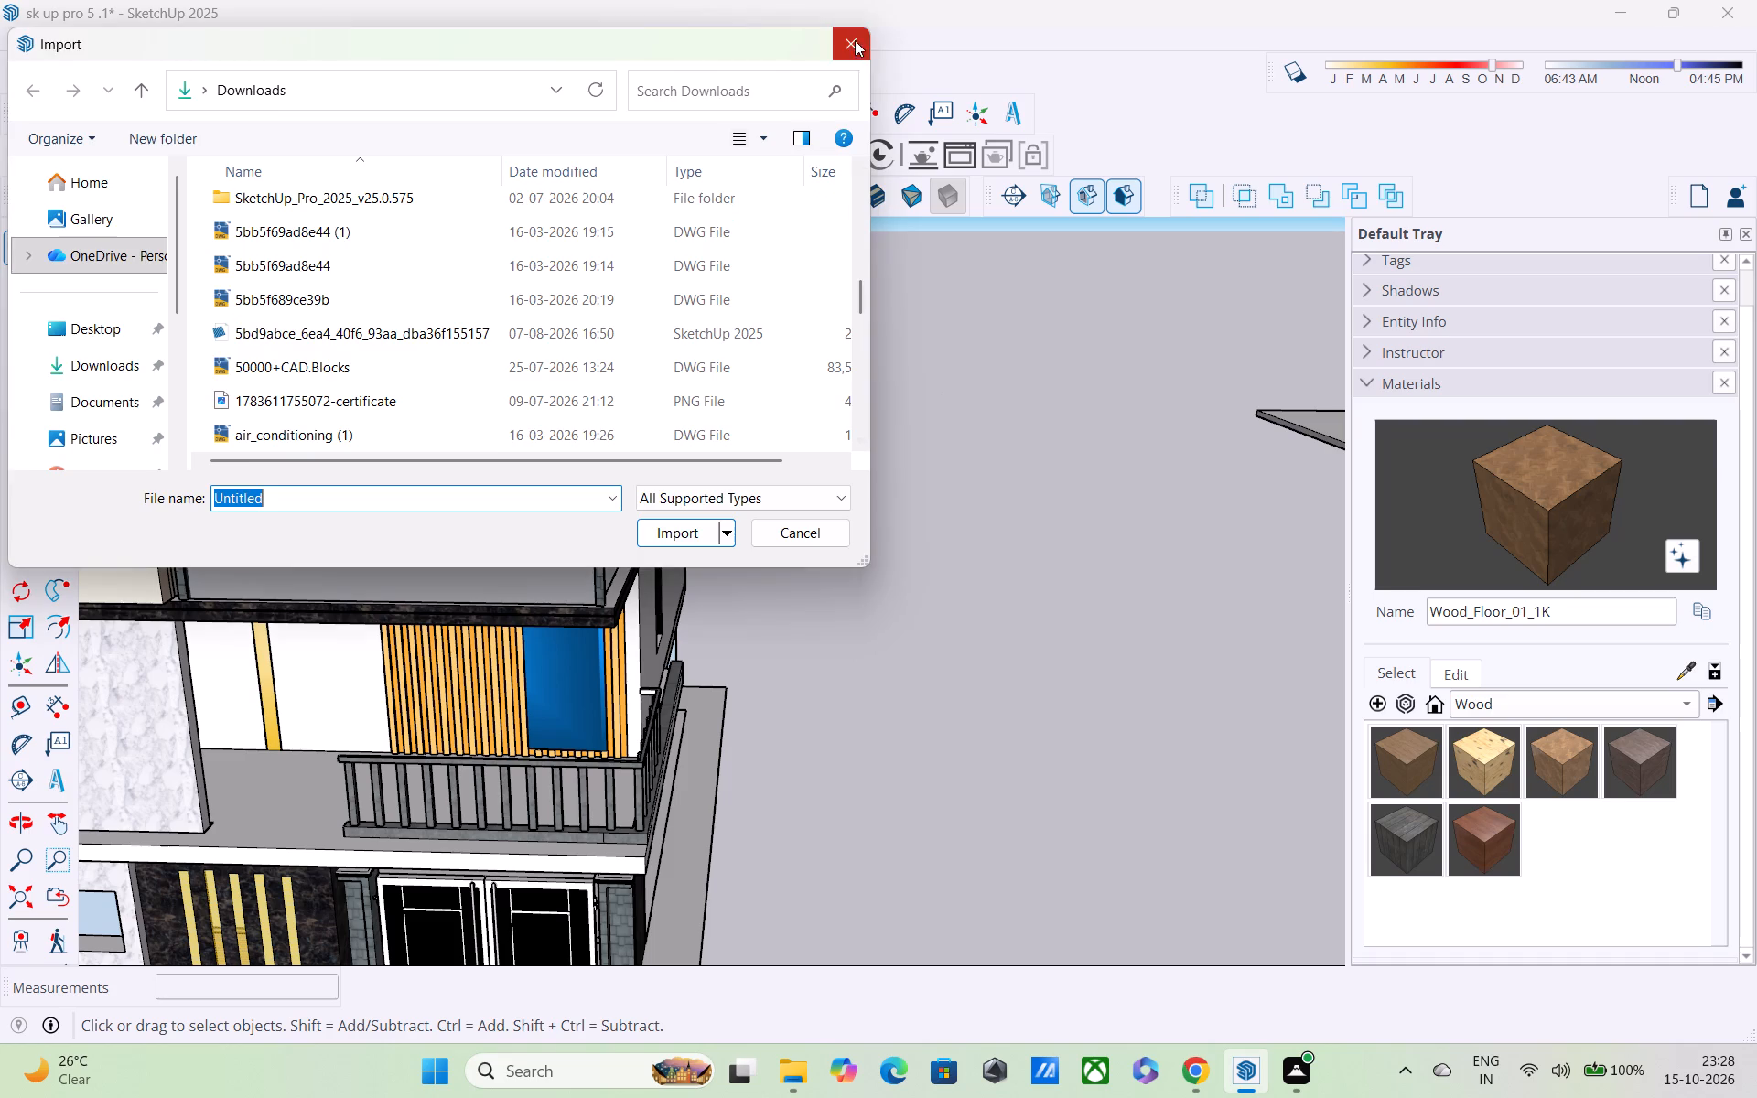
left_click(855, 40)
Paint the middle balcony's door face with the Glass_Mirror_4 material, undoing the first fill that covers the whole wall.
left_click(1477, 701)
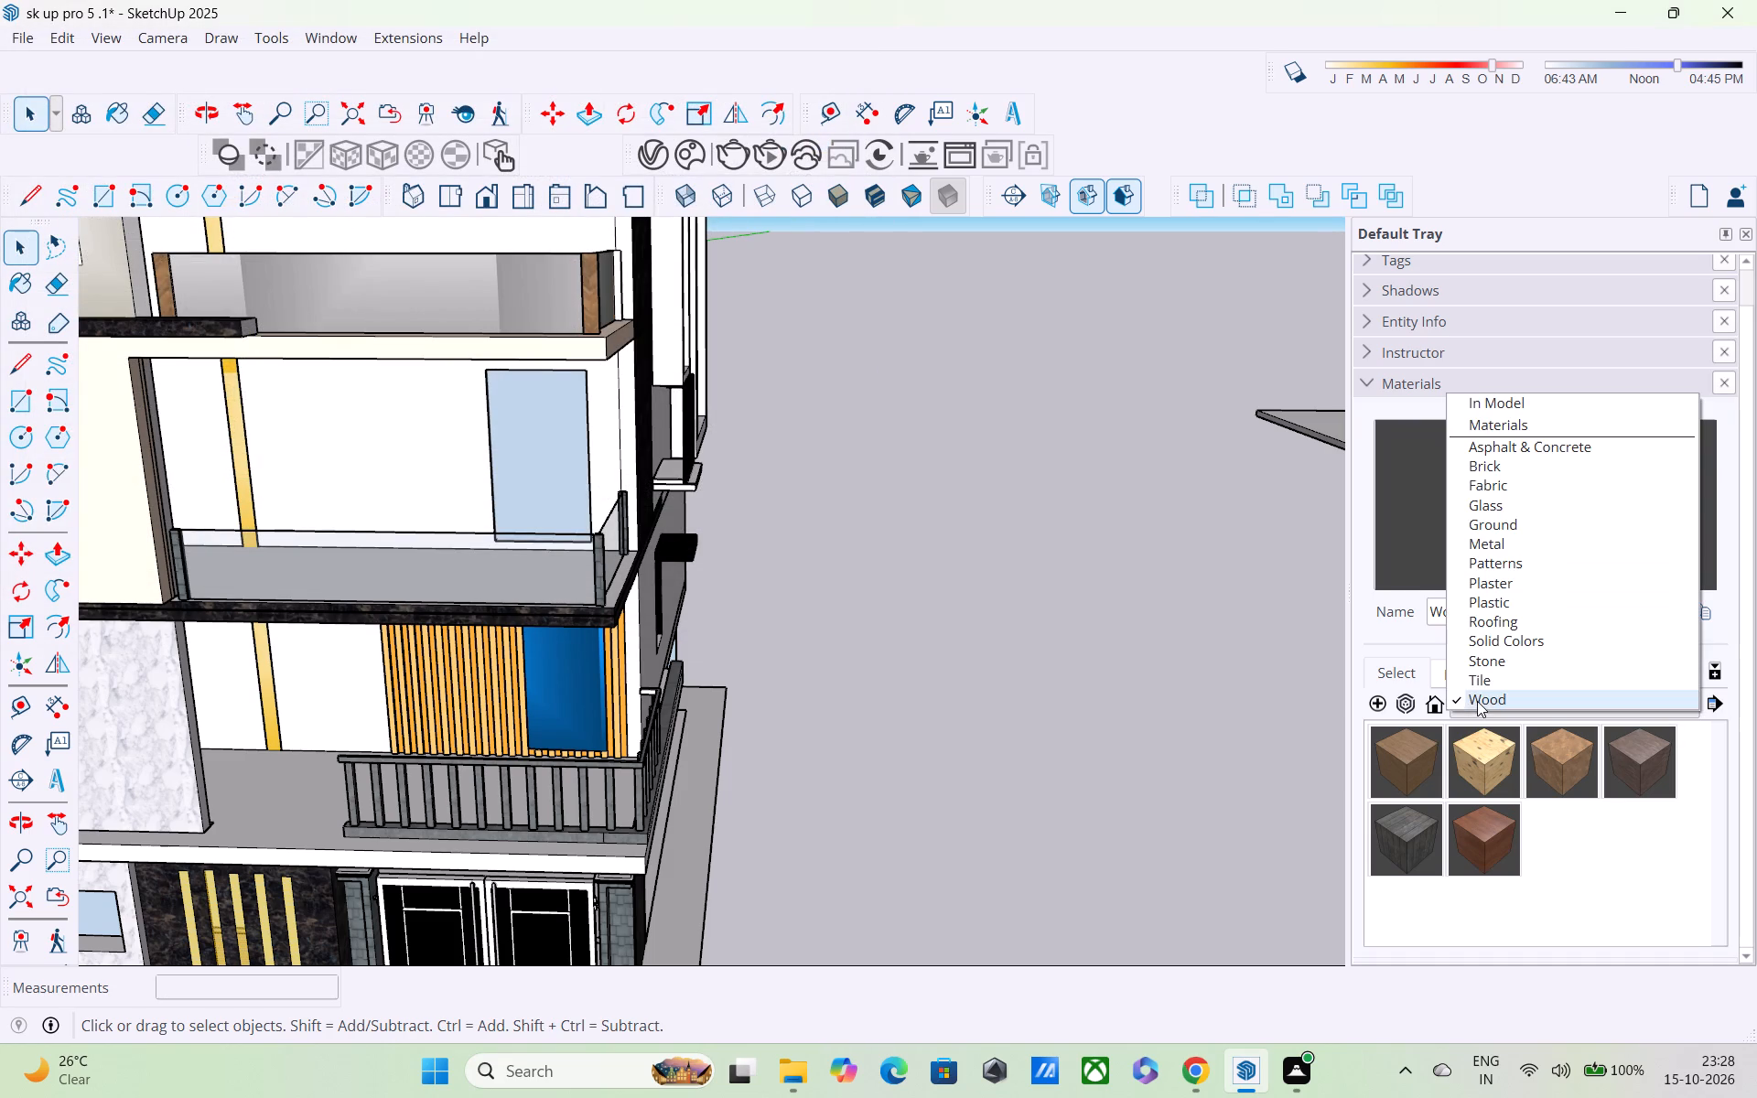
left_click(1482, 502)
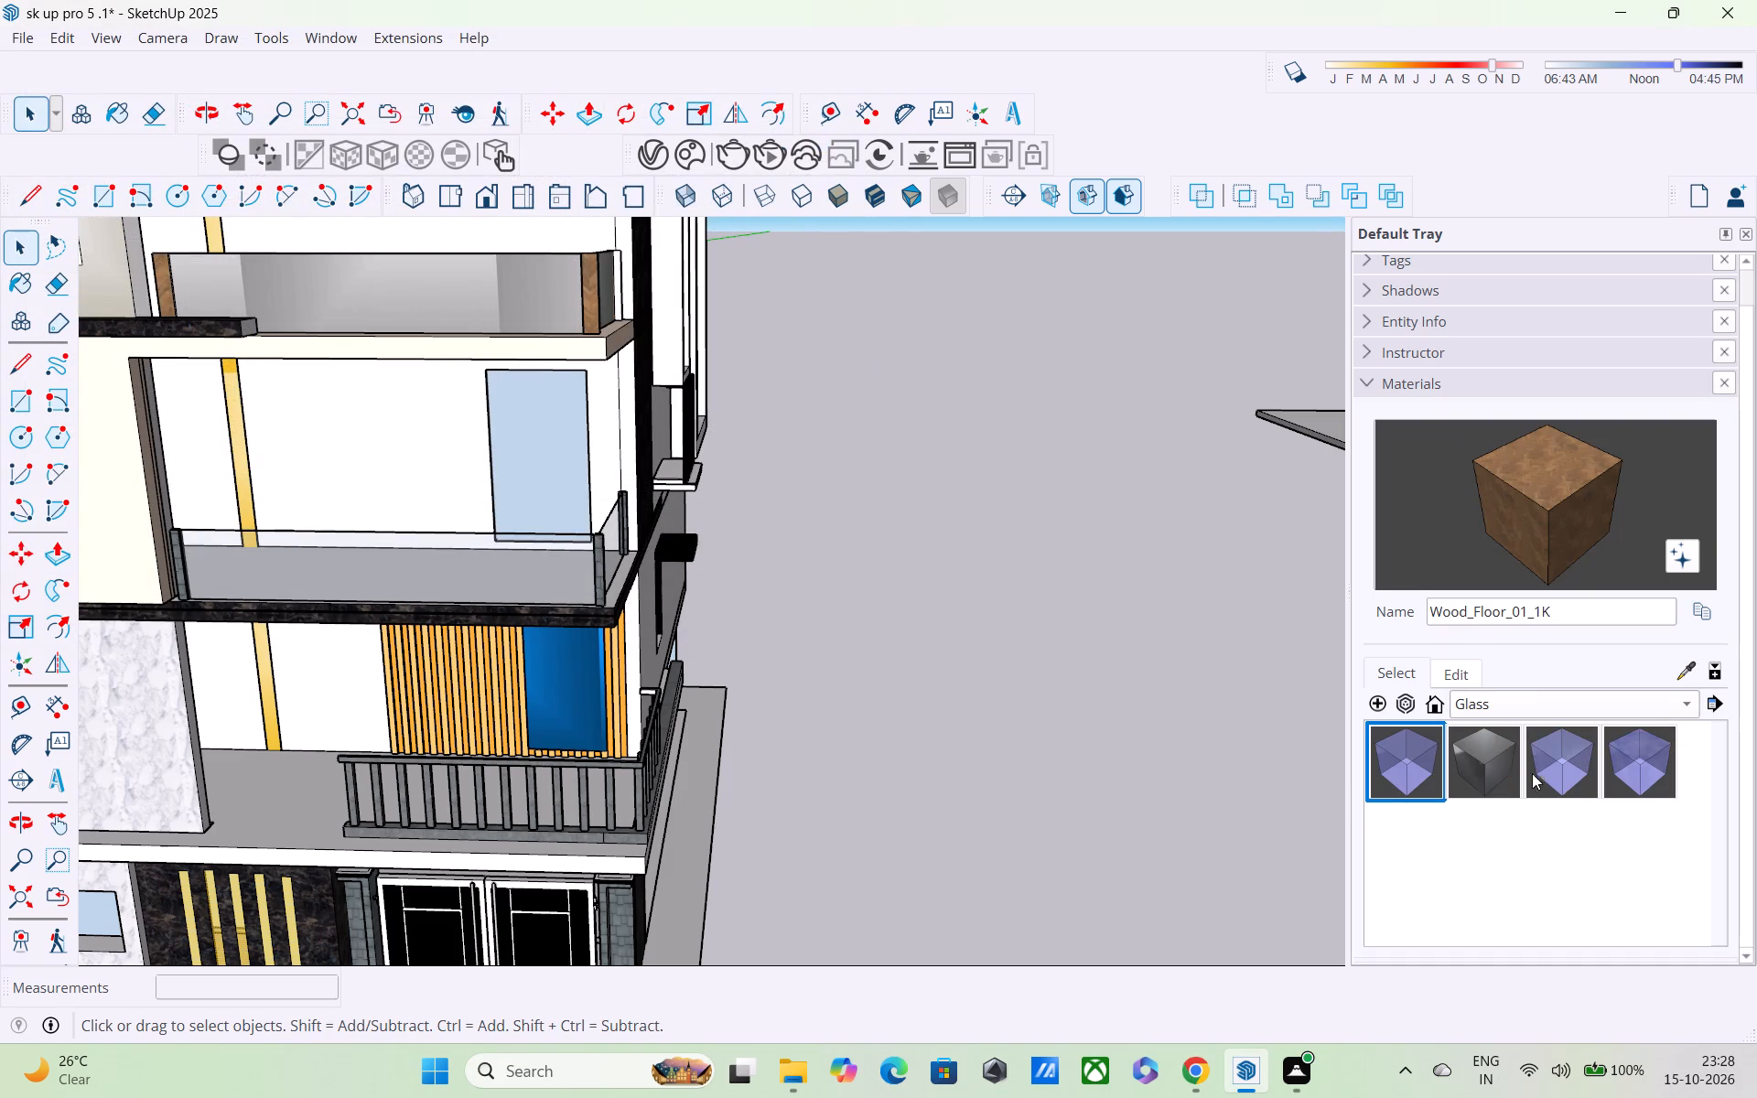
left_click(1493, 747)
left_click(568, 437)
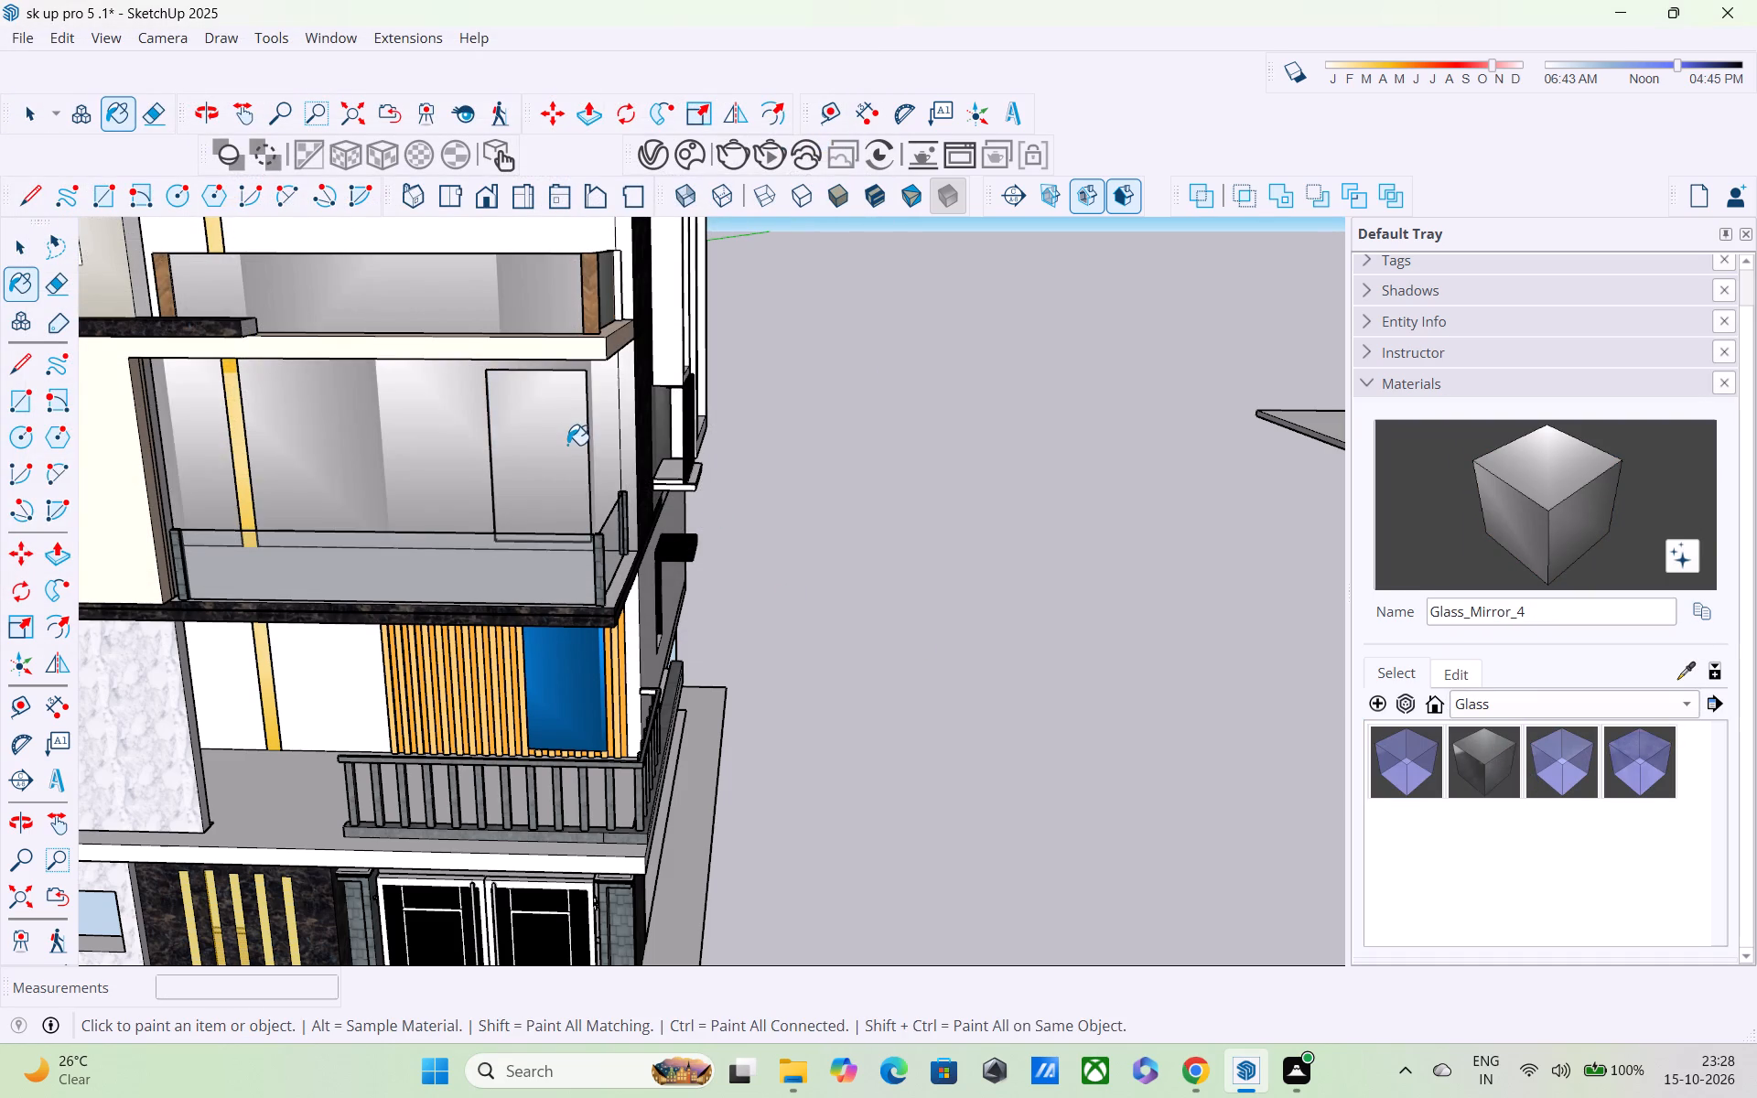
scroll(569, 468, "down", 1)
middle_click_drag(583, 501, 590, 511)
scroll(590, 511, "up", 1)
key("ctrl+z")
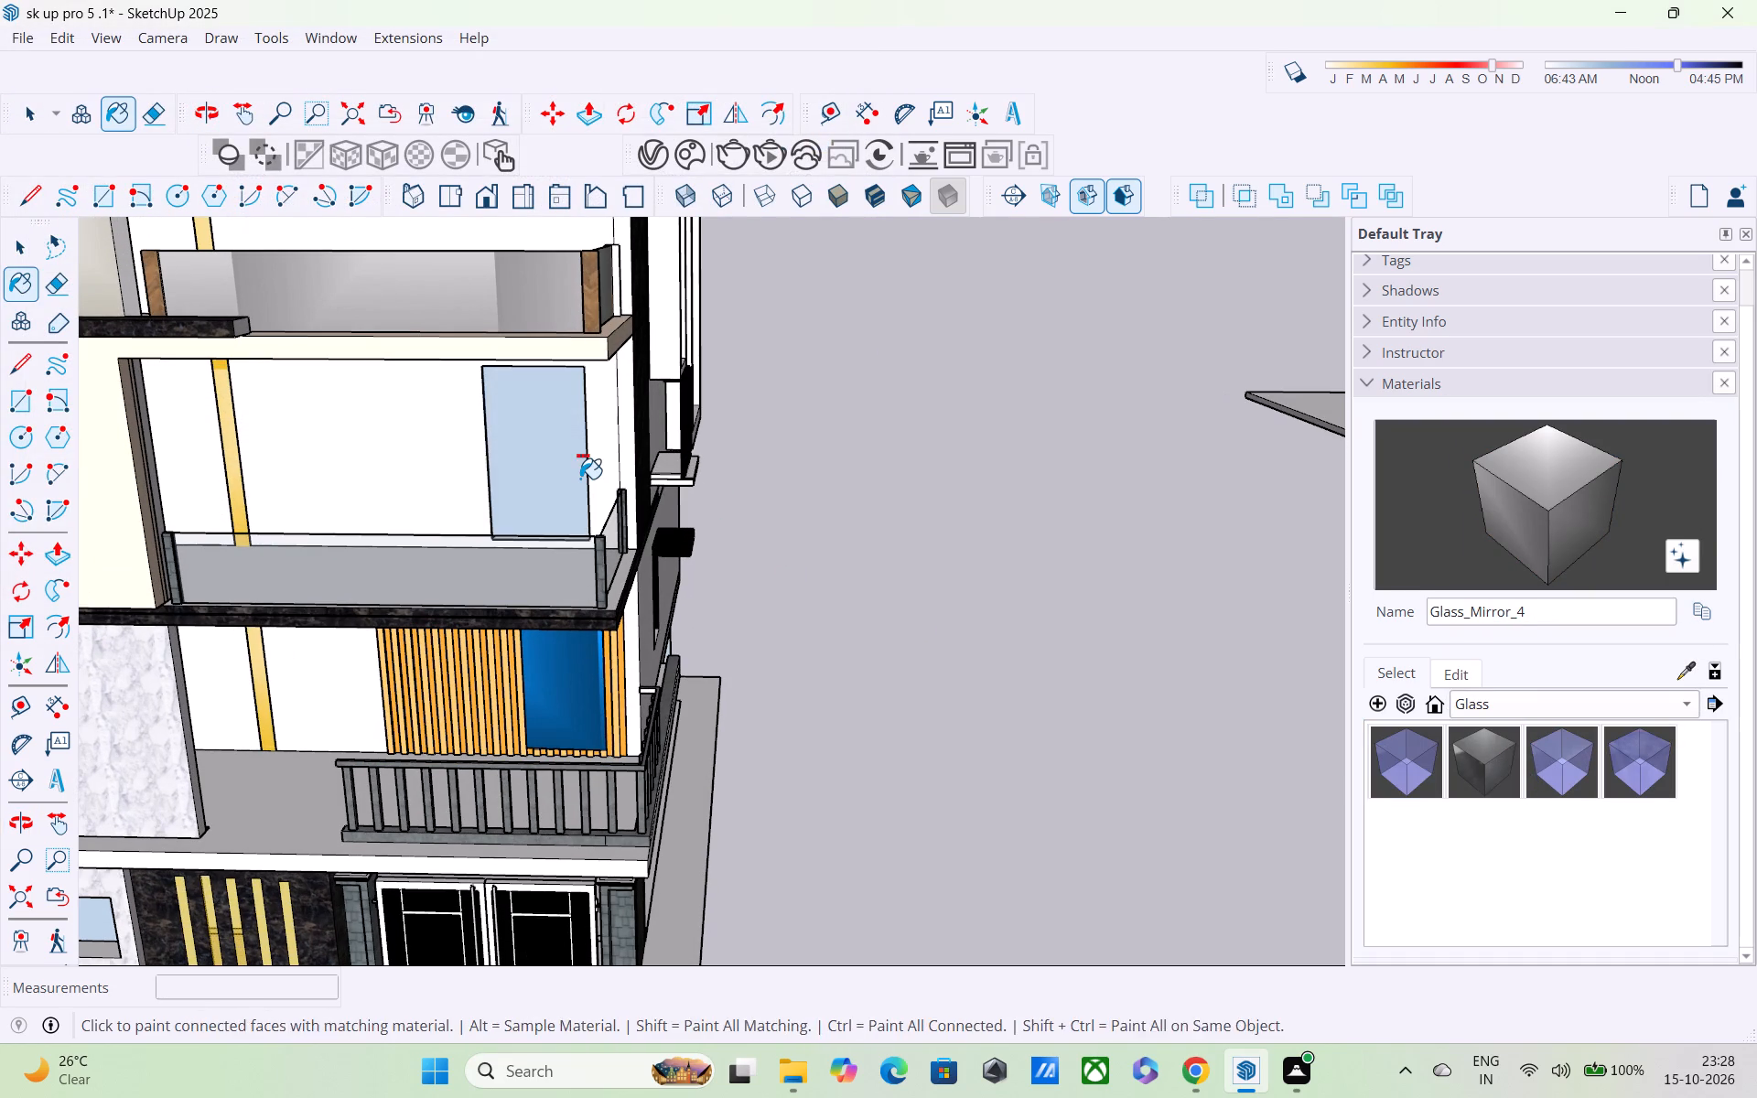
key("ctrl+z")
left_click(553, 468)
Draw a horizontal line about 11' 7" long on the middle balcony wall, from the door's inner top corner to the yellow strip.
scroll(553, 468, "down", 2)
middle_click_drag(557, 473, 670, 394)
scroll(654, 422, "up", 1)
scroll(654, 422, "down", 5)
middle_click_drag(684, 536, 589, 591)
scroll(587, 591, "down", 2)
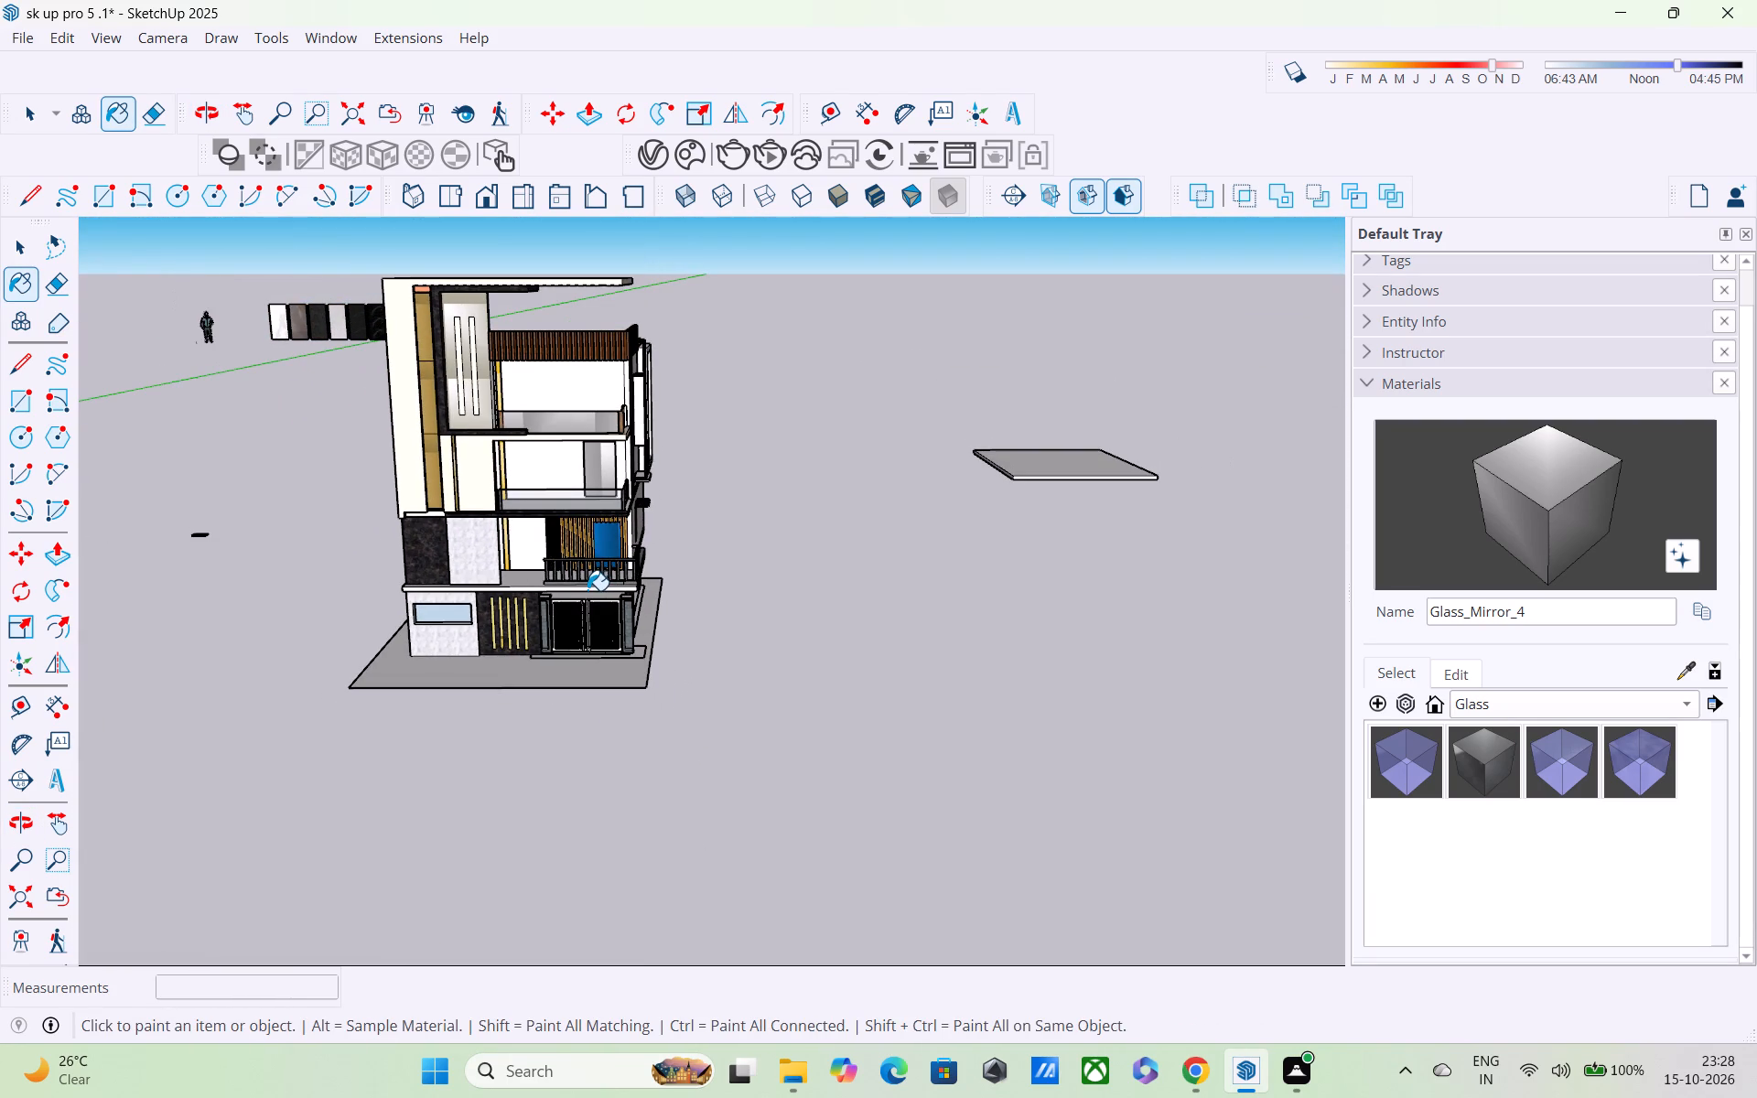
middle_click_drag(587, 455, 597, 382)
scroll(581, 452, "up", 18)
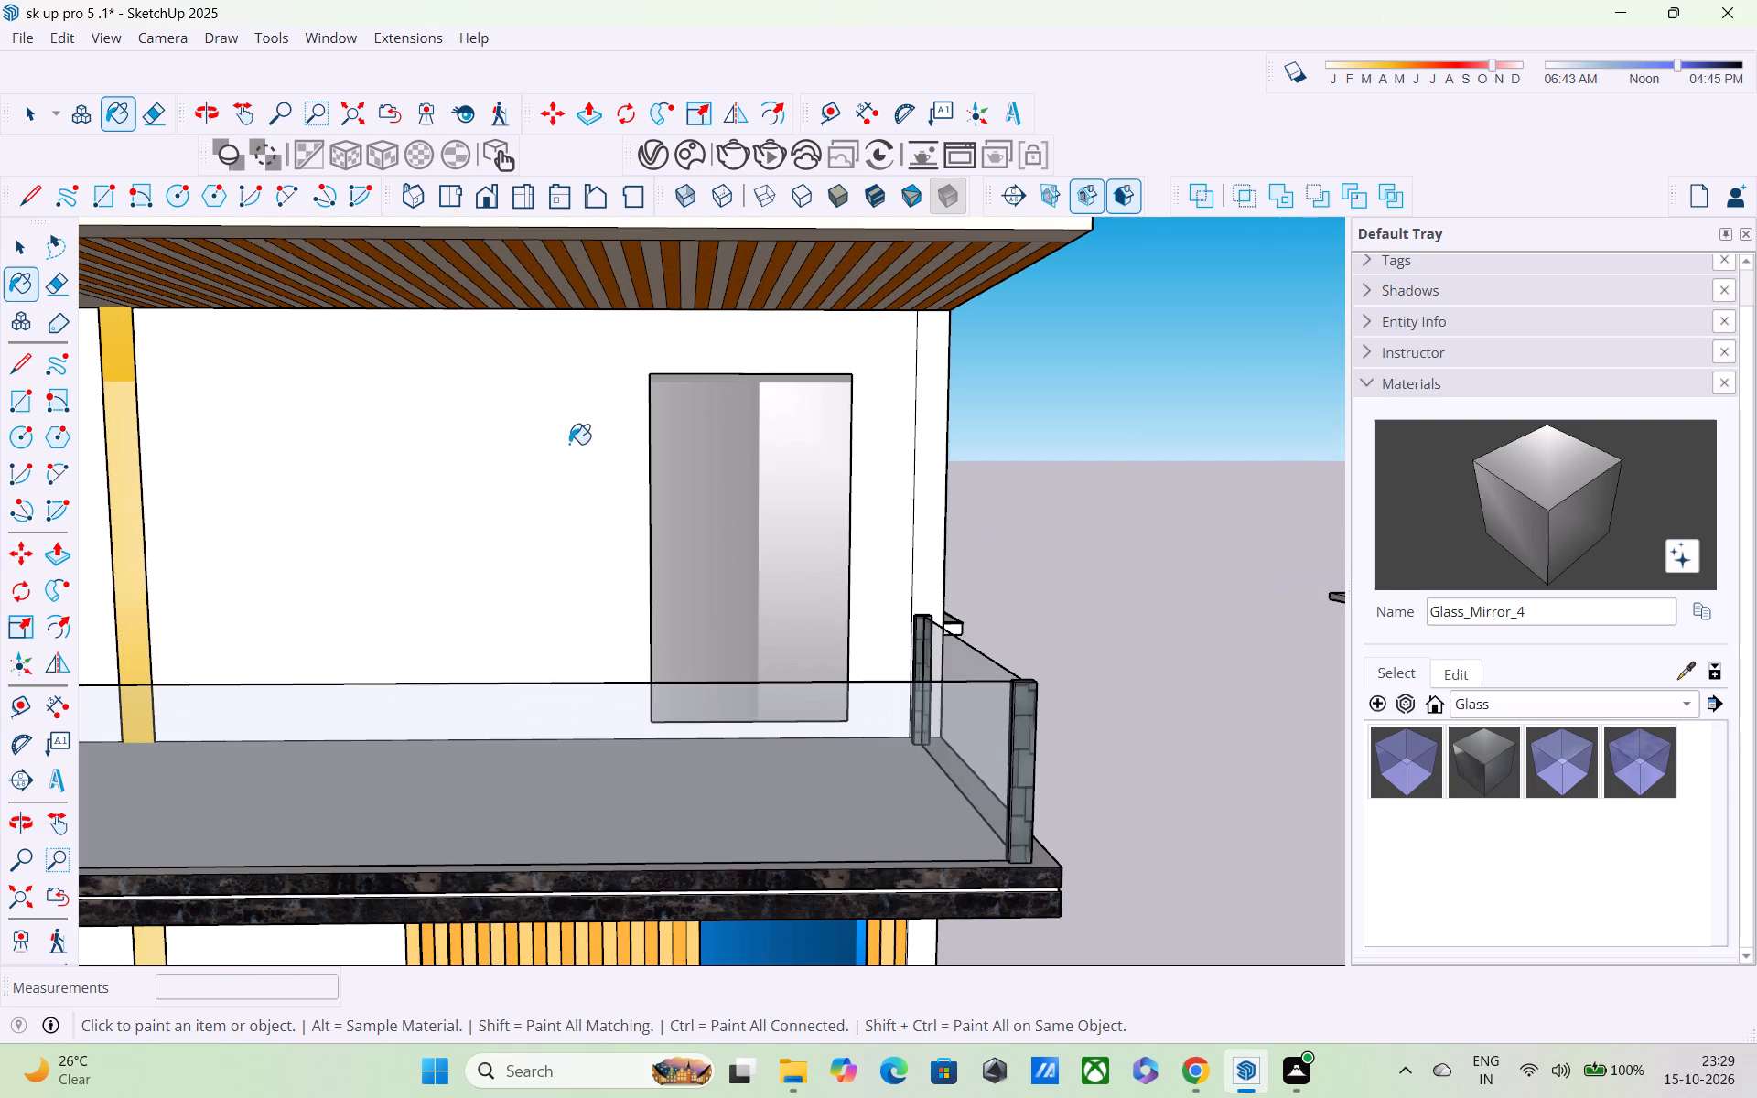
key("space")
key("l")
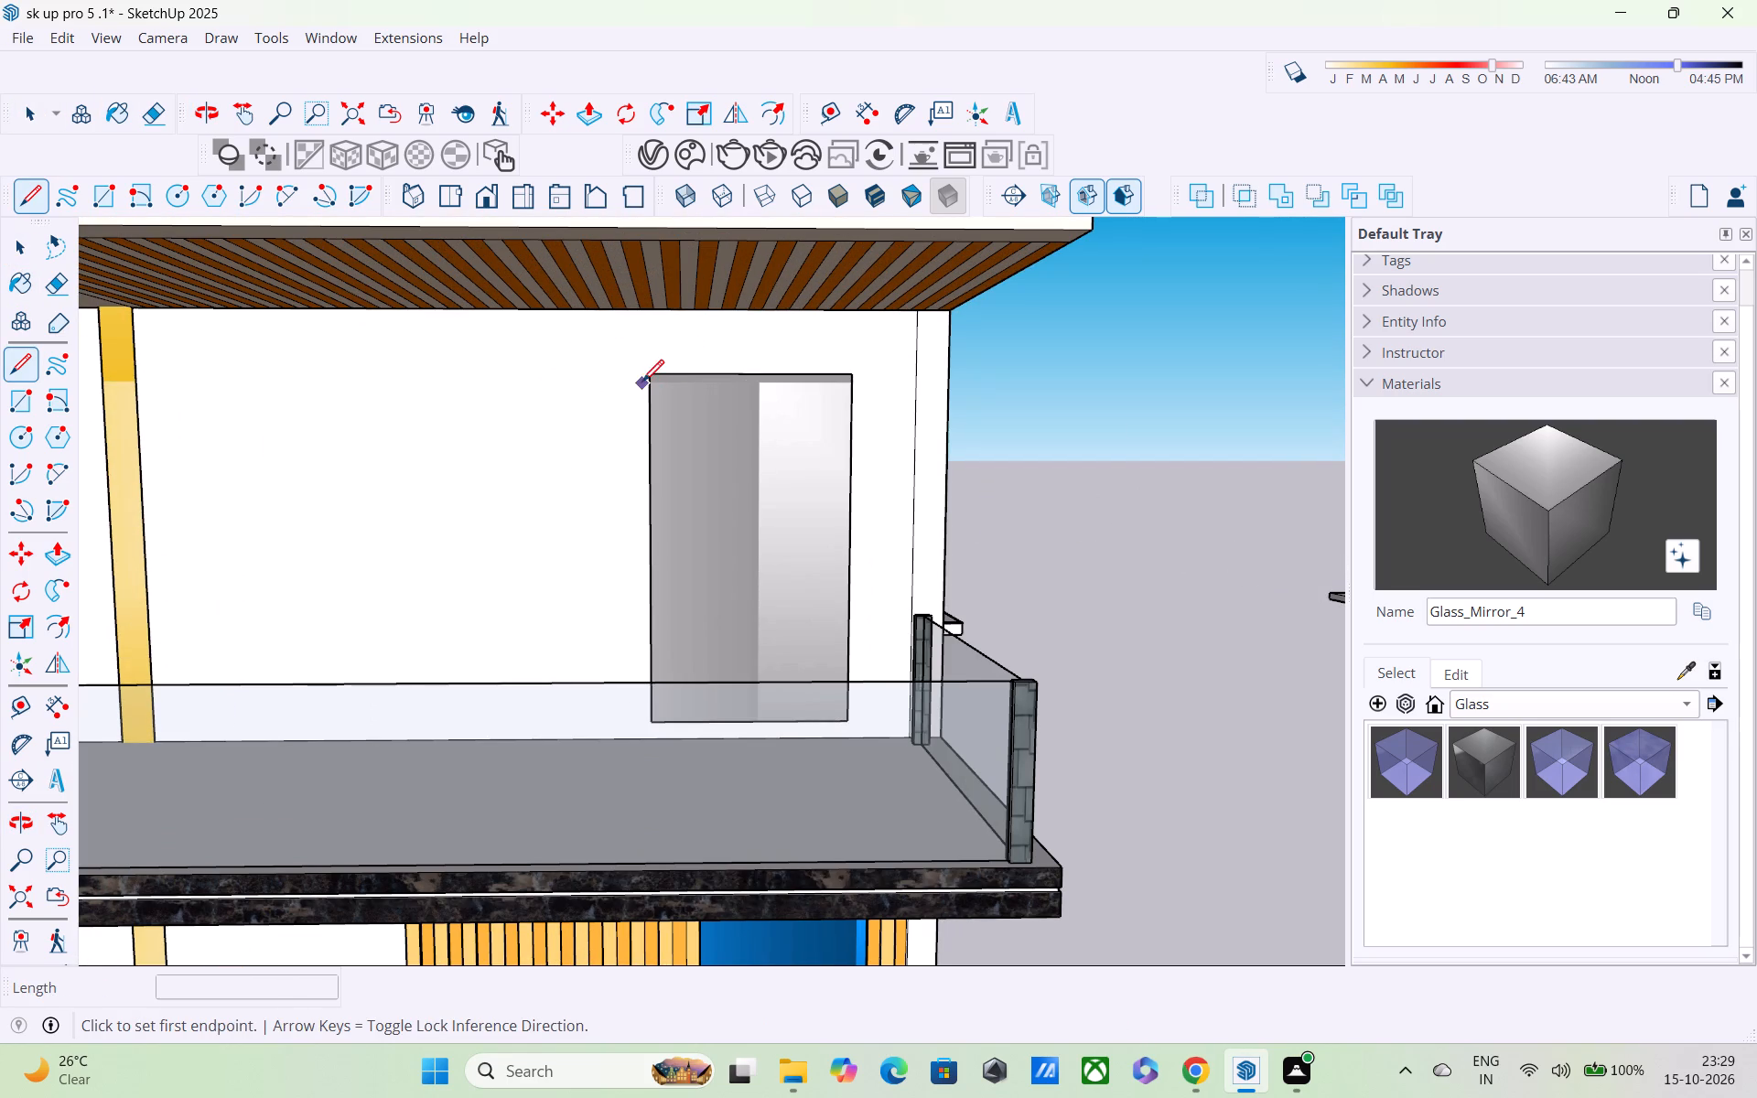
left_click(644, 378)
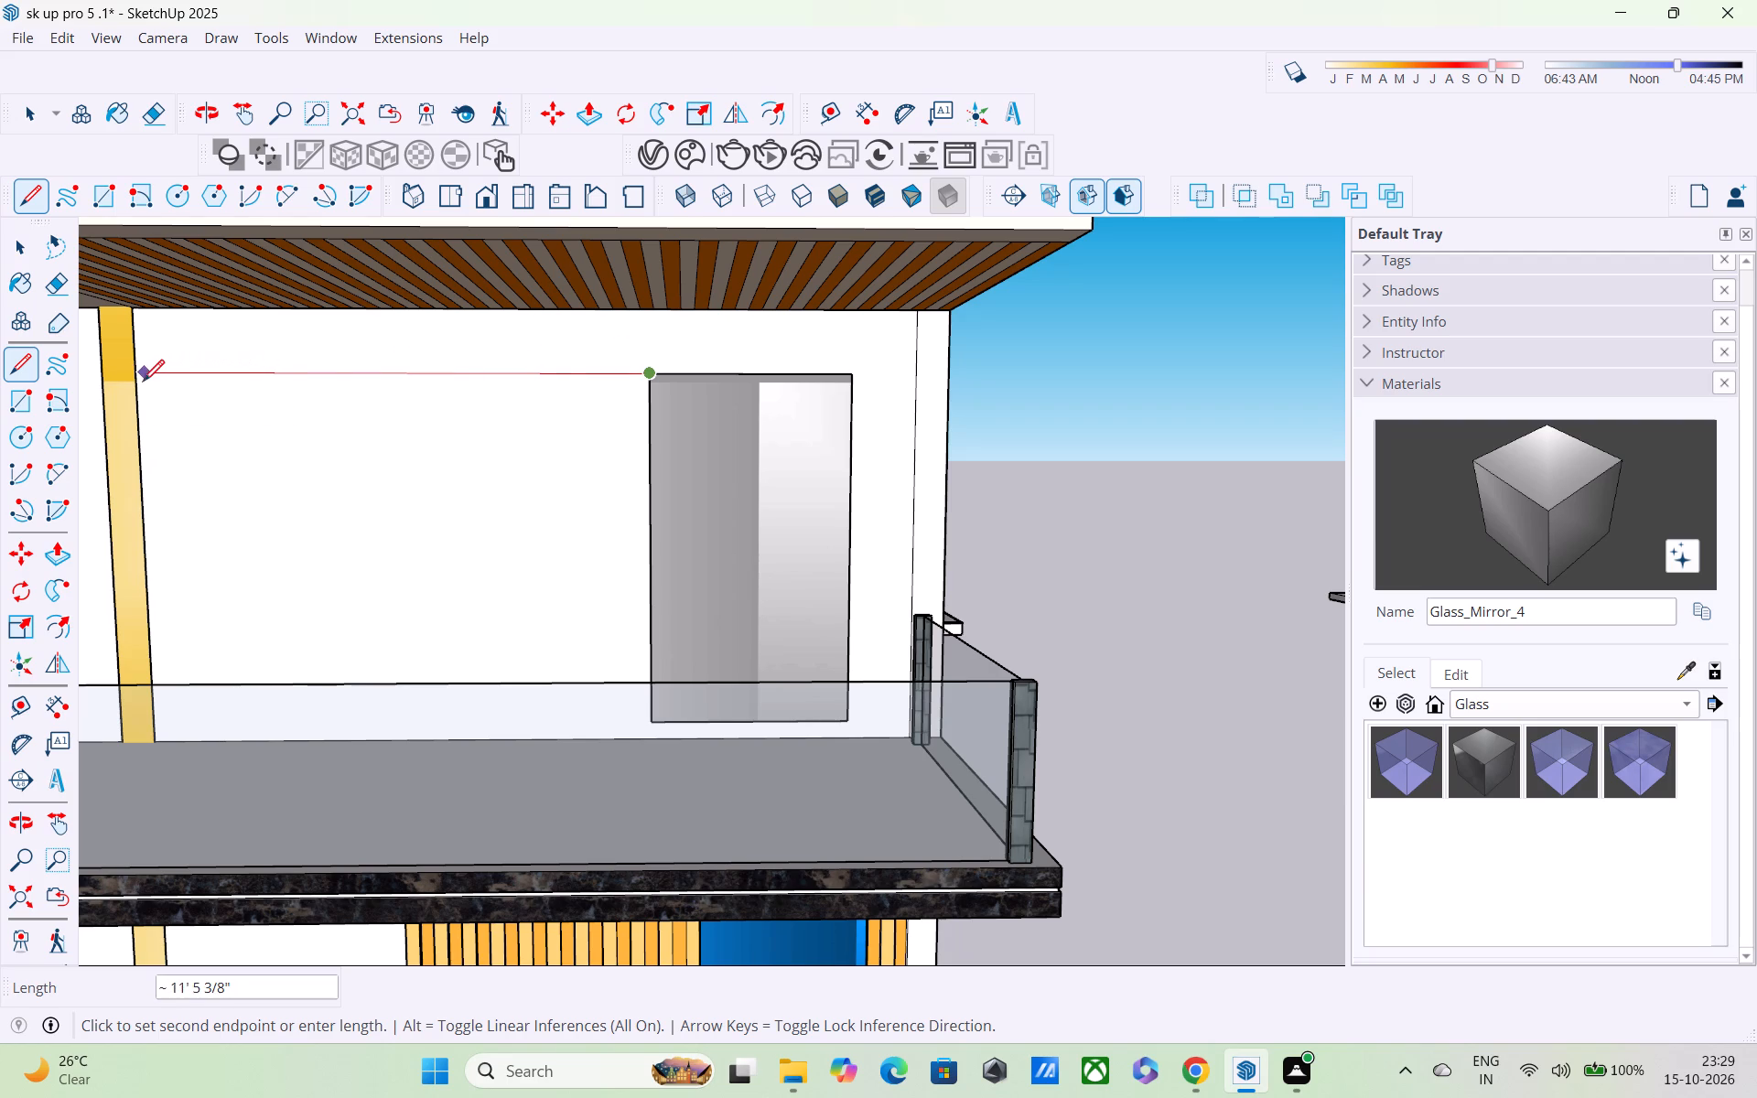
scroll(136, 381, "up", 8)
middle_click_drag(149, 357, 94, 358)
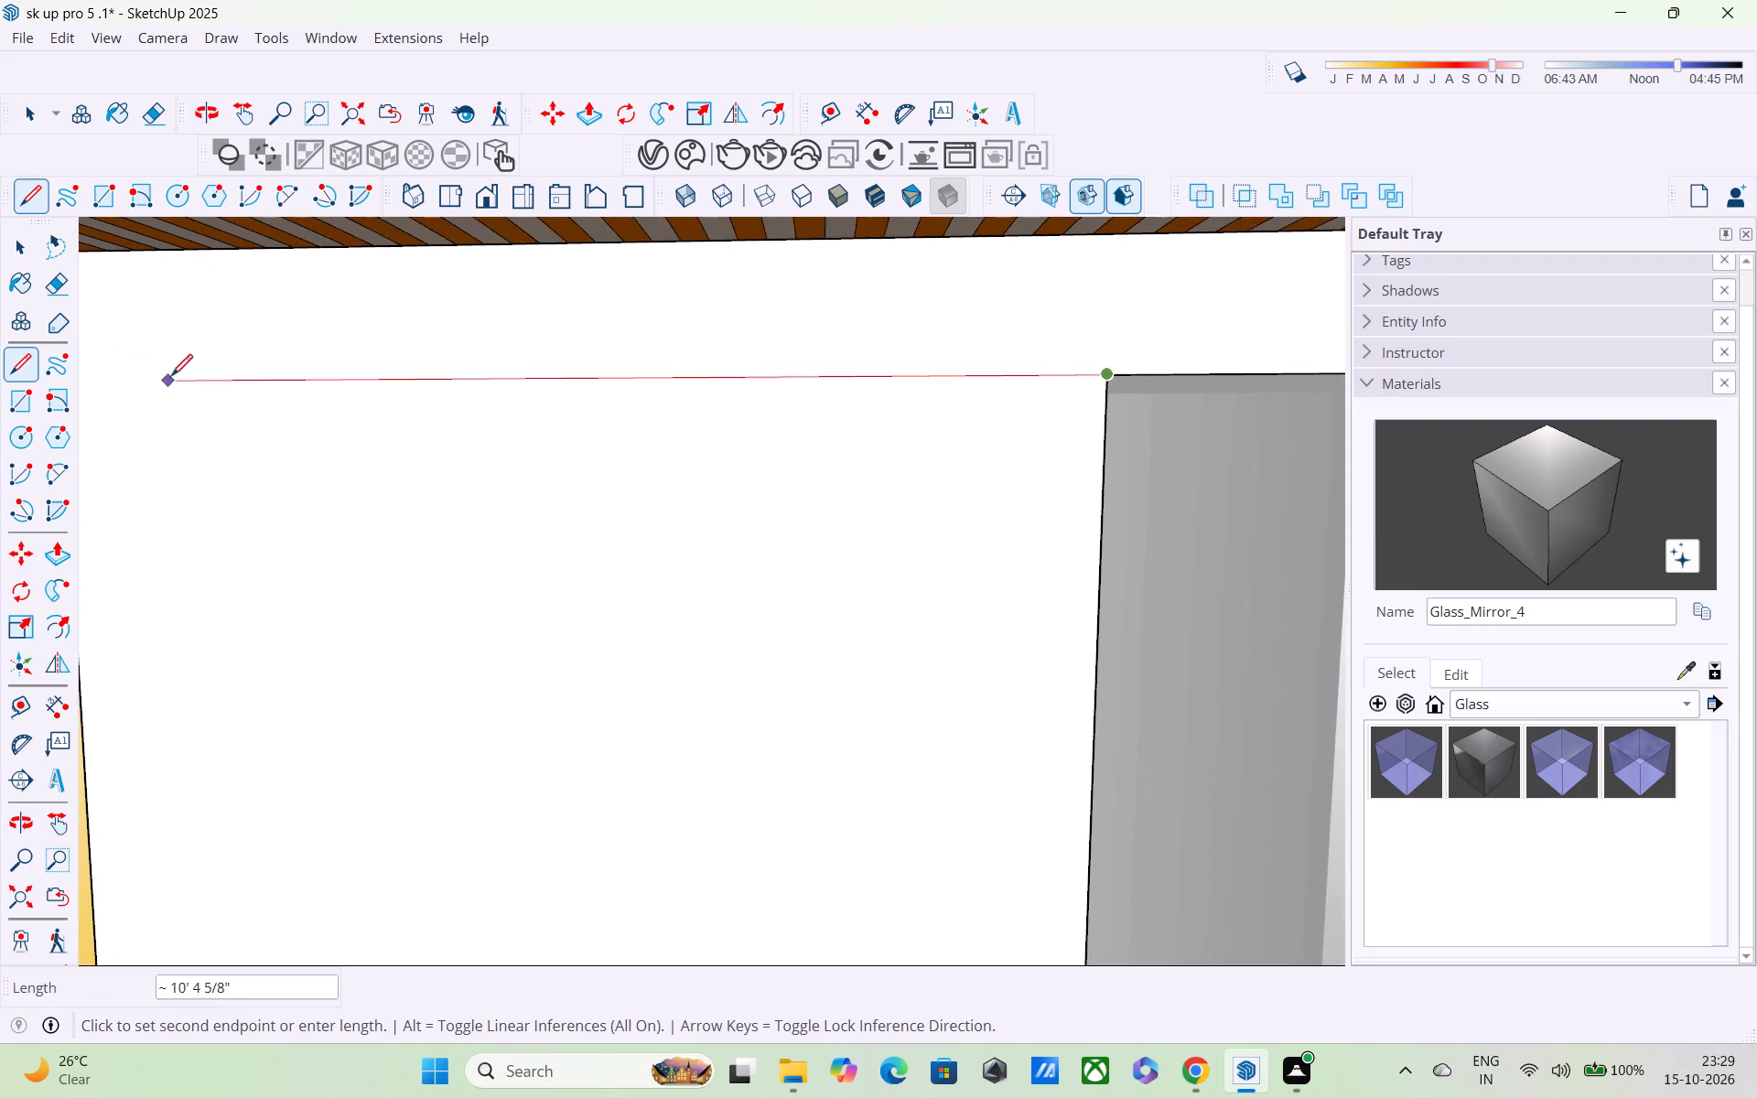
scroll(176, 380, "down", 5)
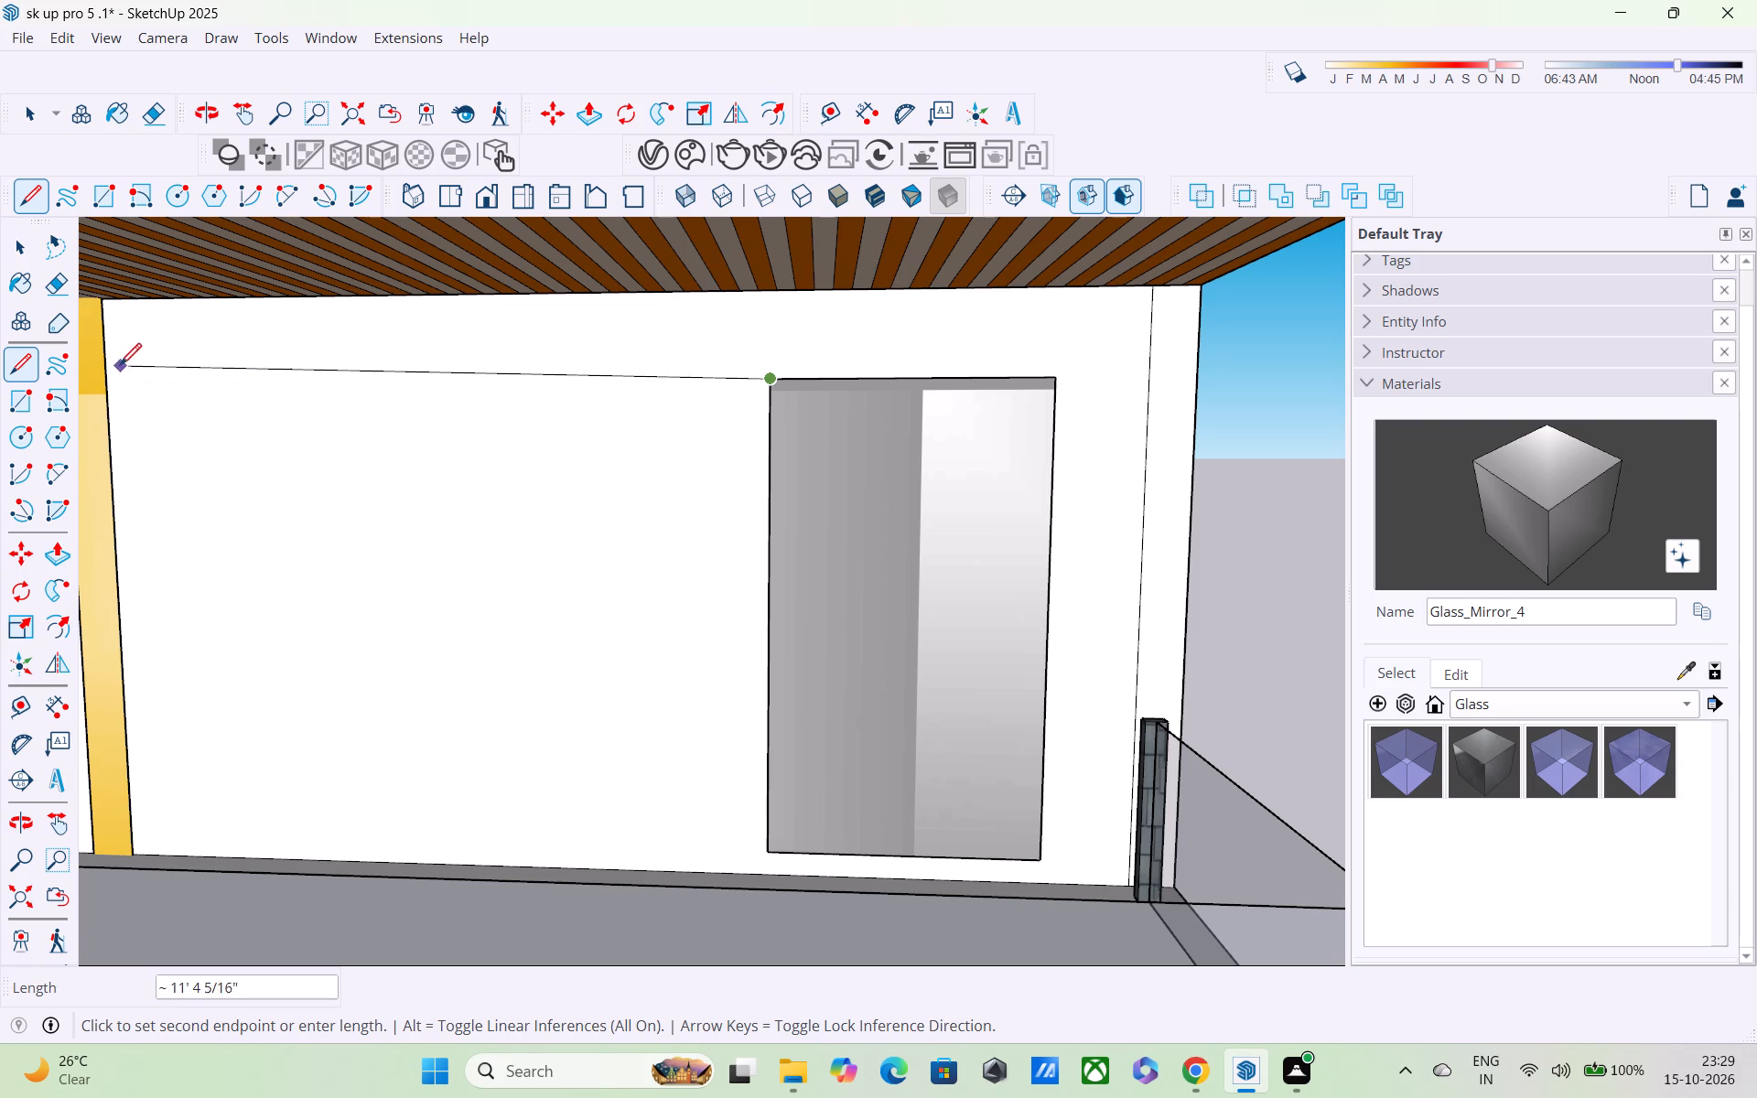
left_click(111, 383)
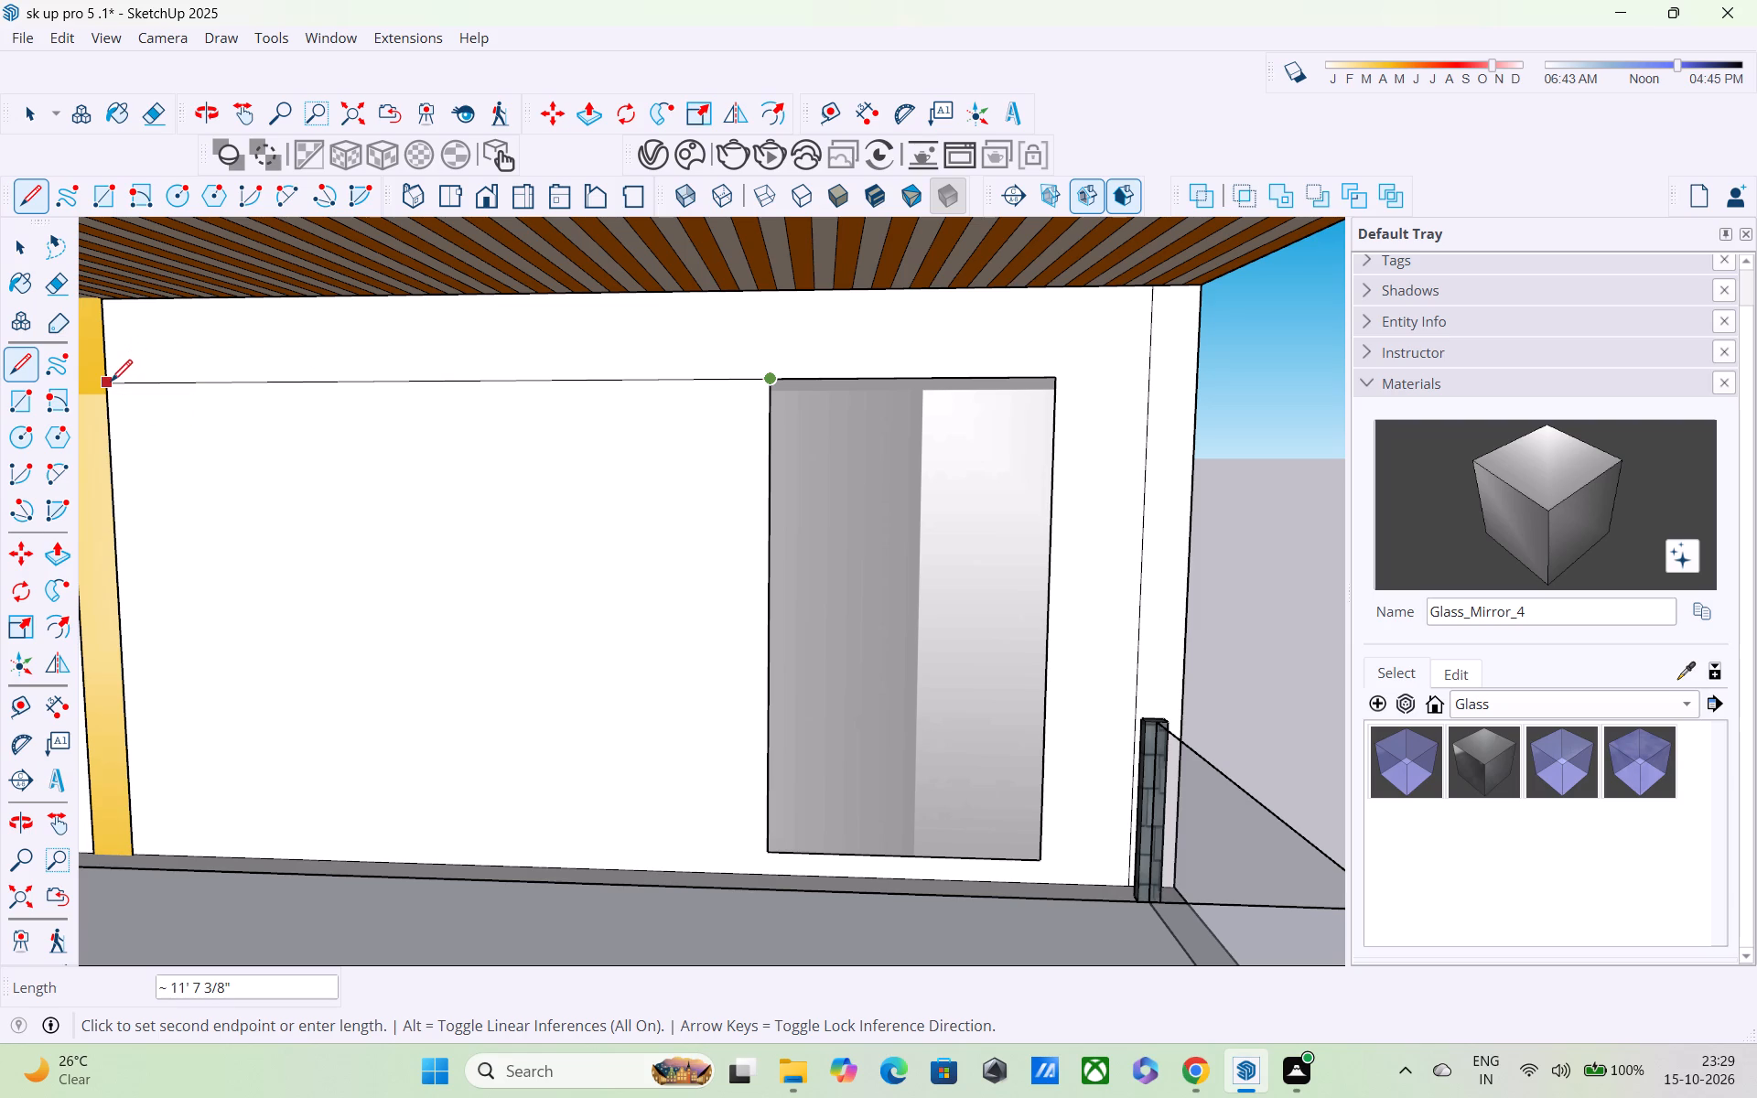
scroll(307, 395, "down", 1)
key("Escape")
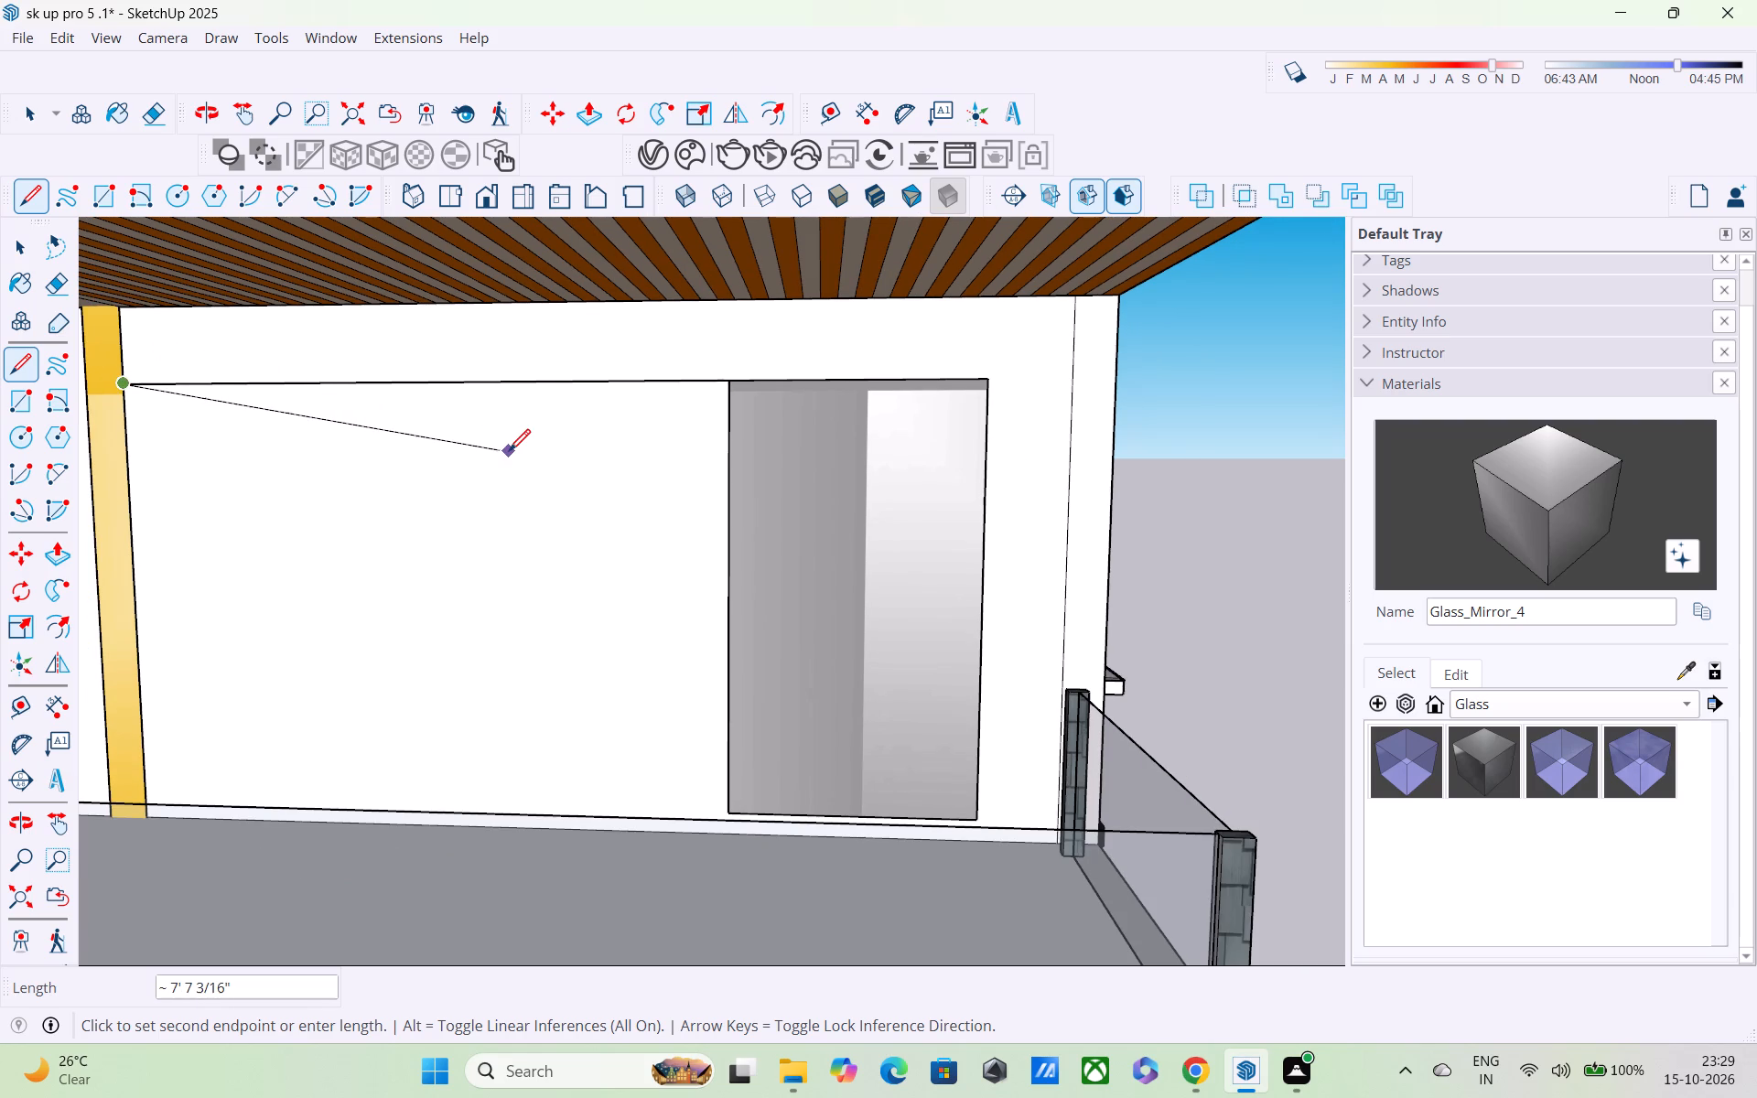
Draw vertical lines up from the door's two top corners towards the slatted ceiling, the outer one about 1' 5" long.
left_click(728, 384)
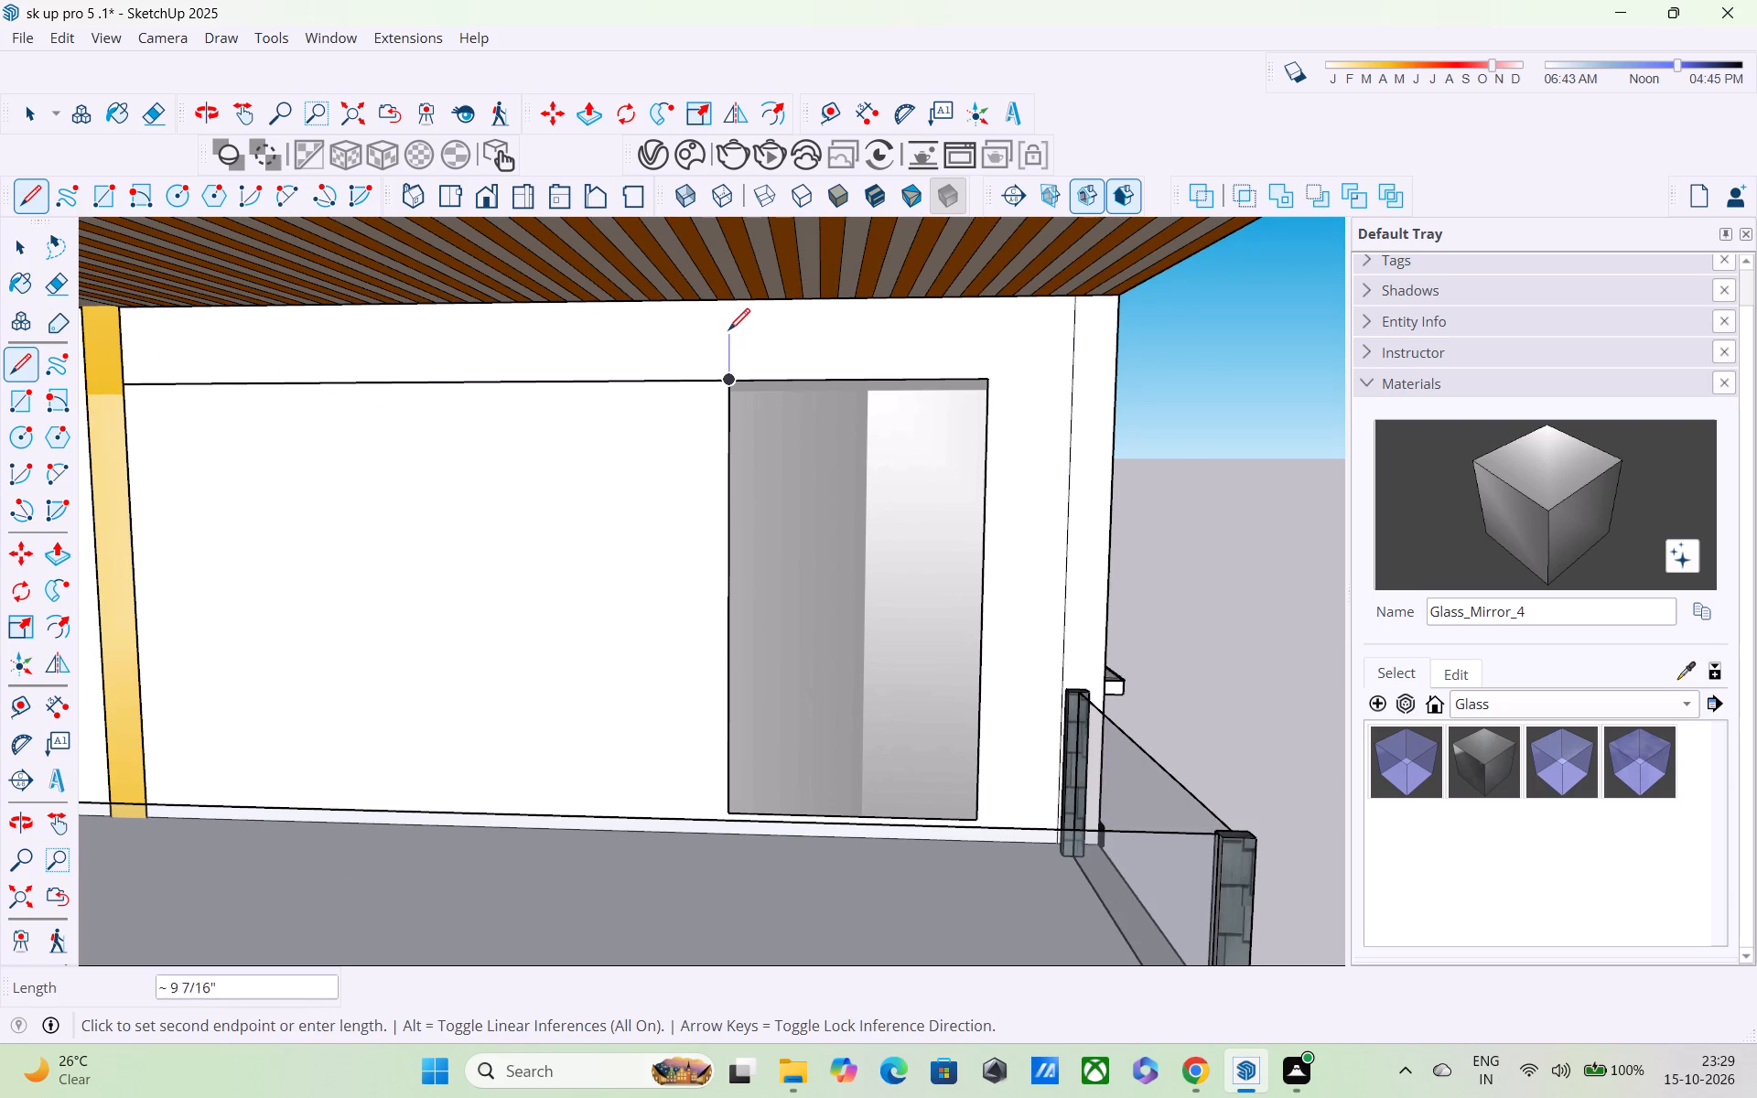
left_click(727, 309)
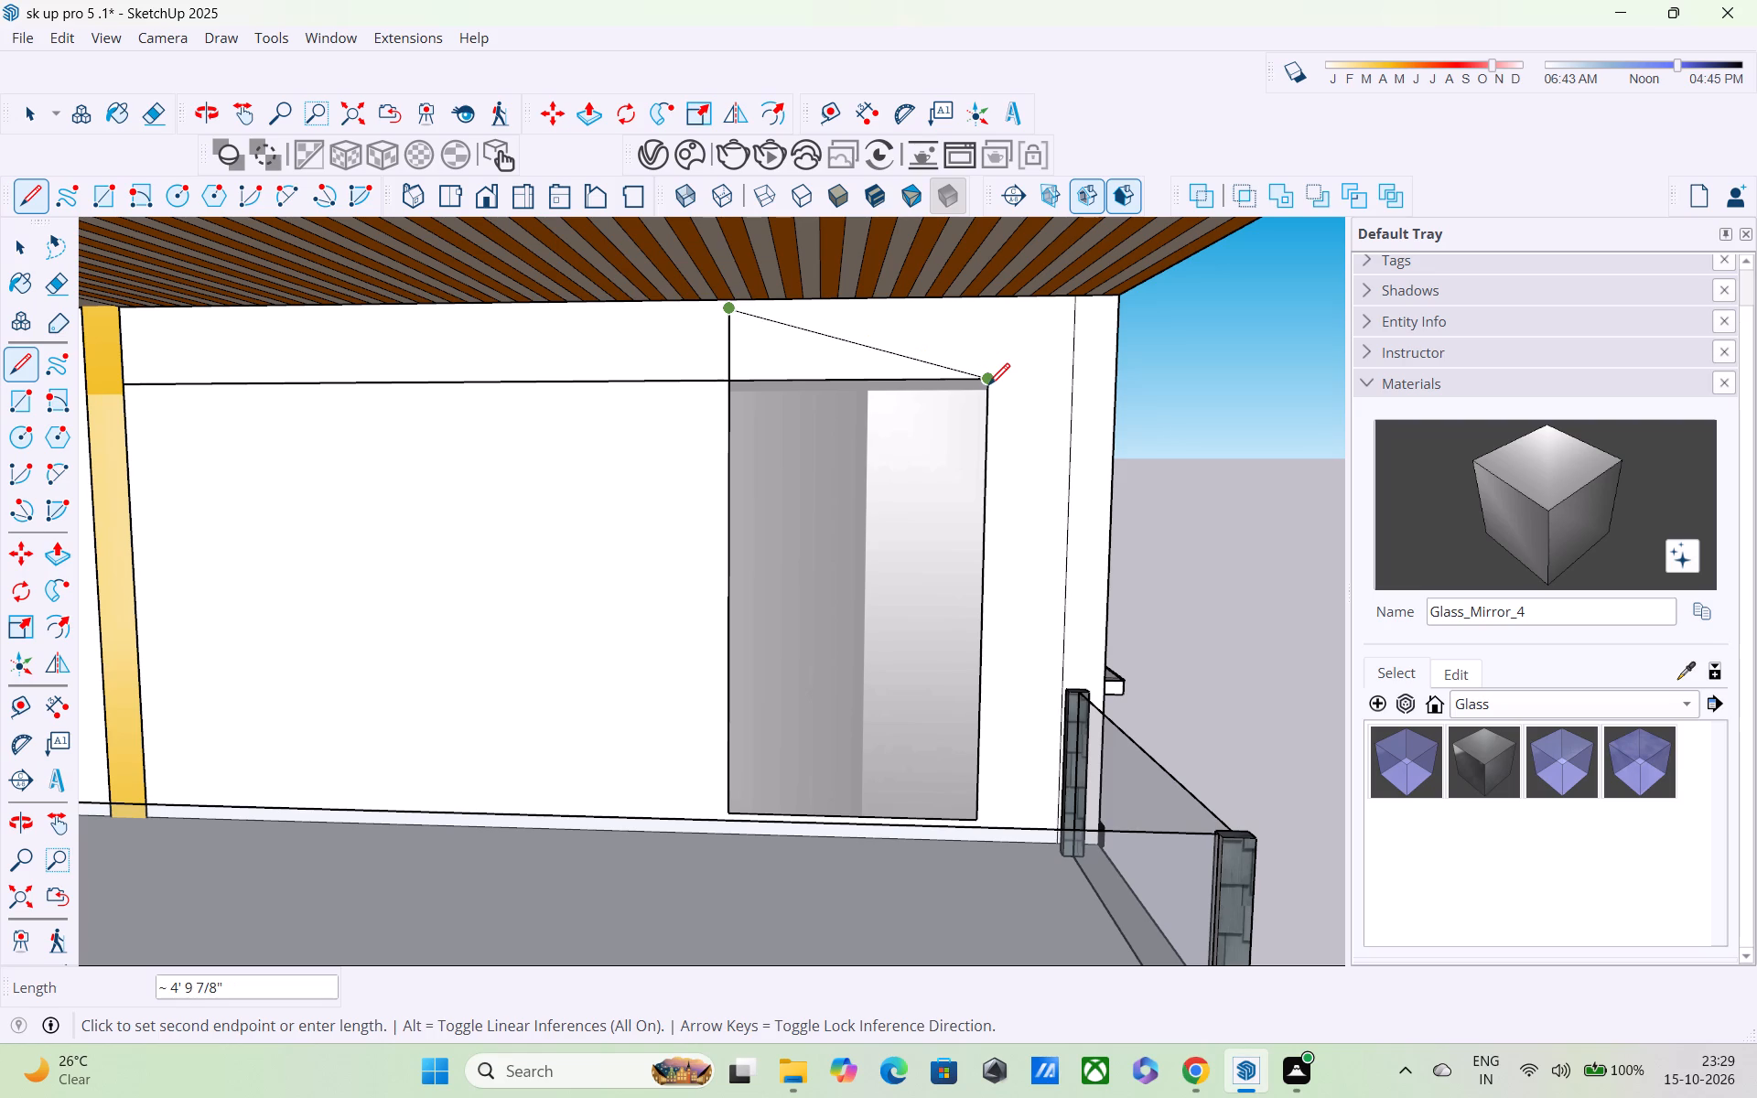
key("Escape")
left_click(993, 380)
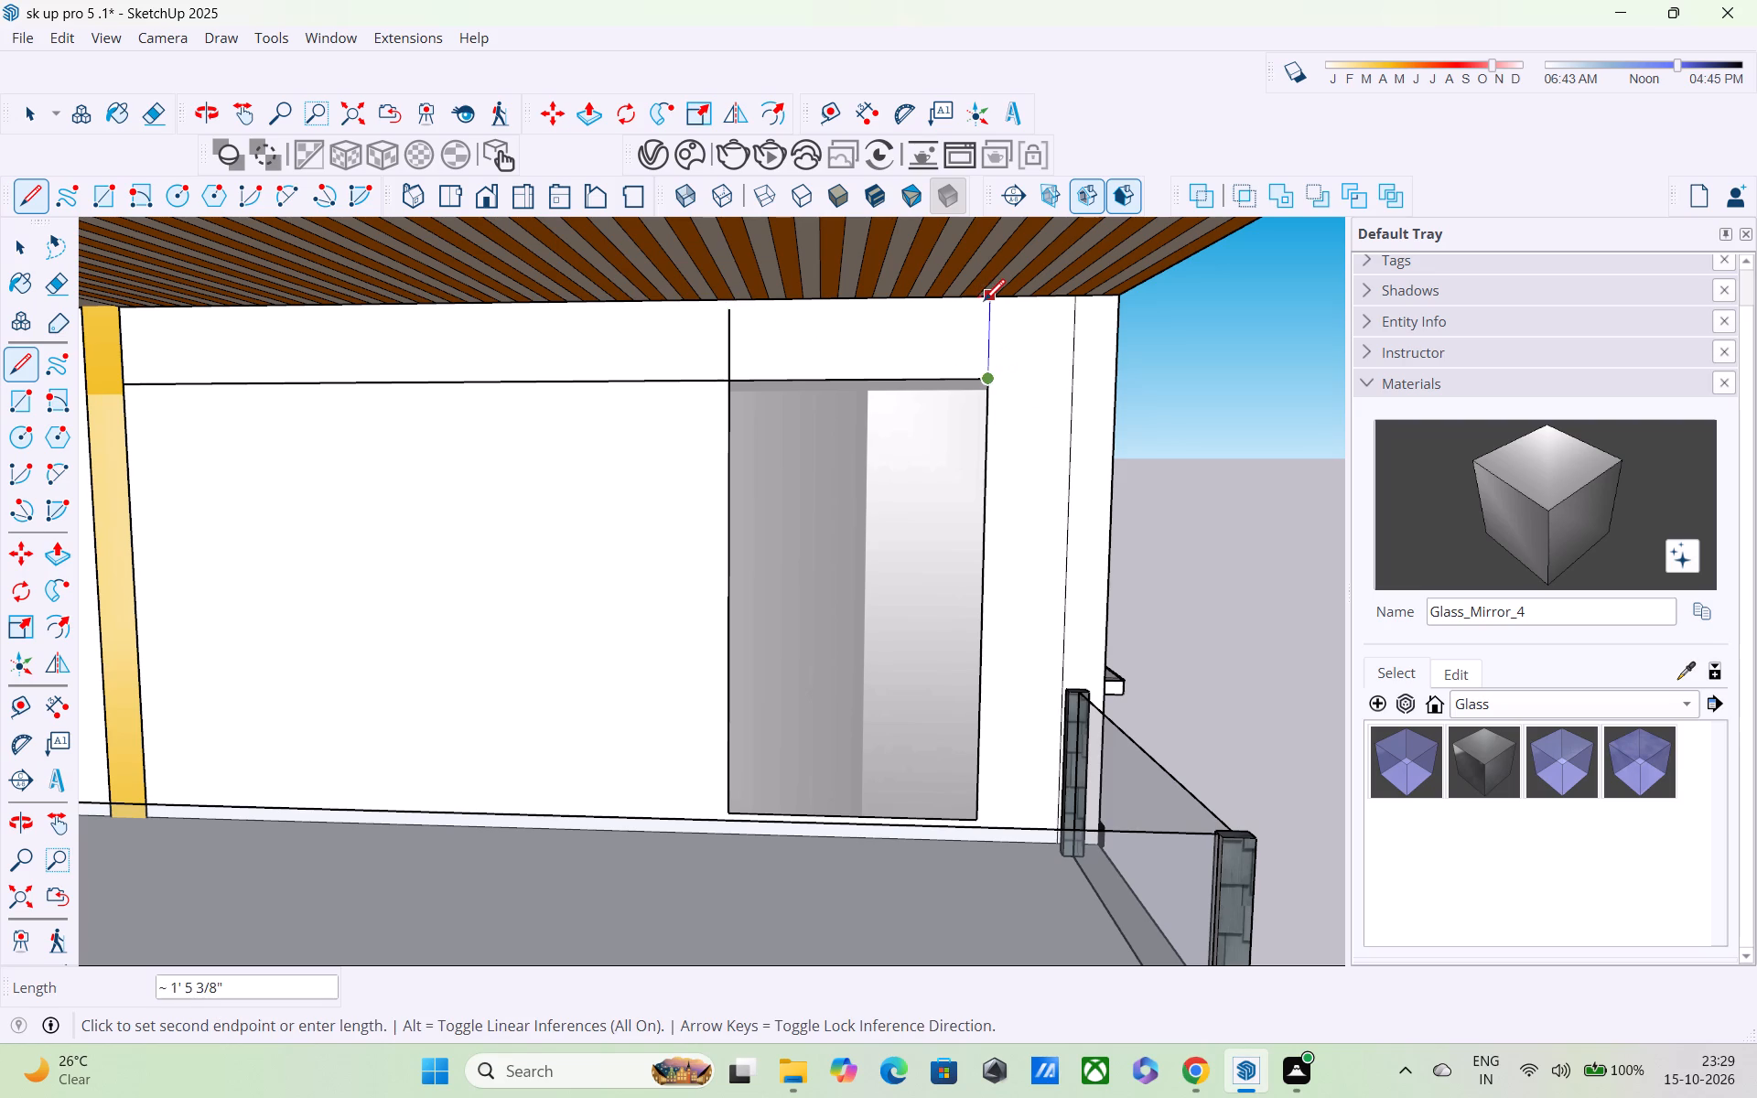
left_click(984, 296)
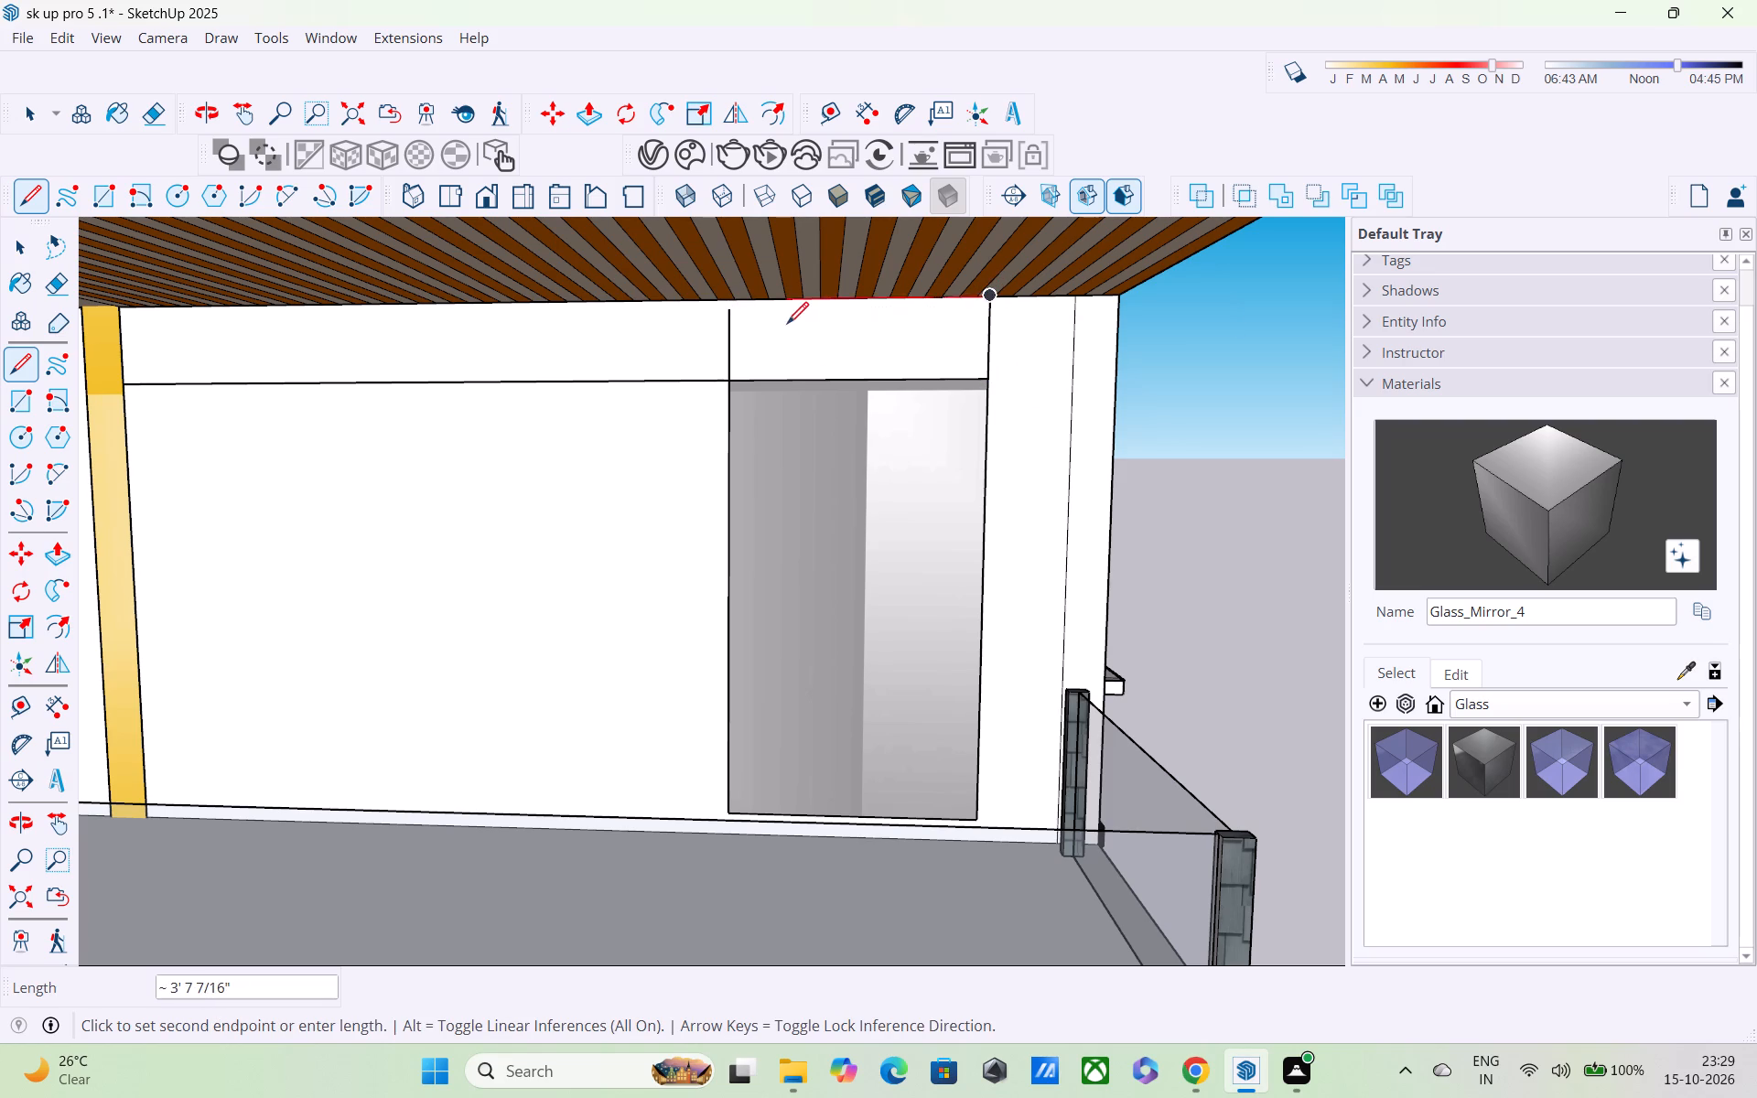
key("space")
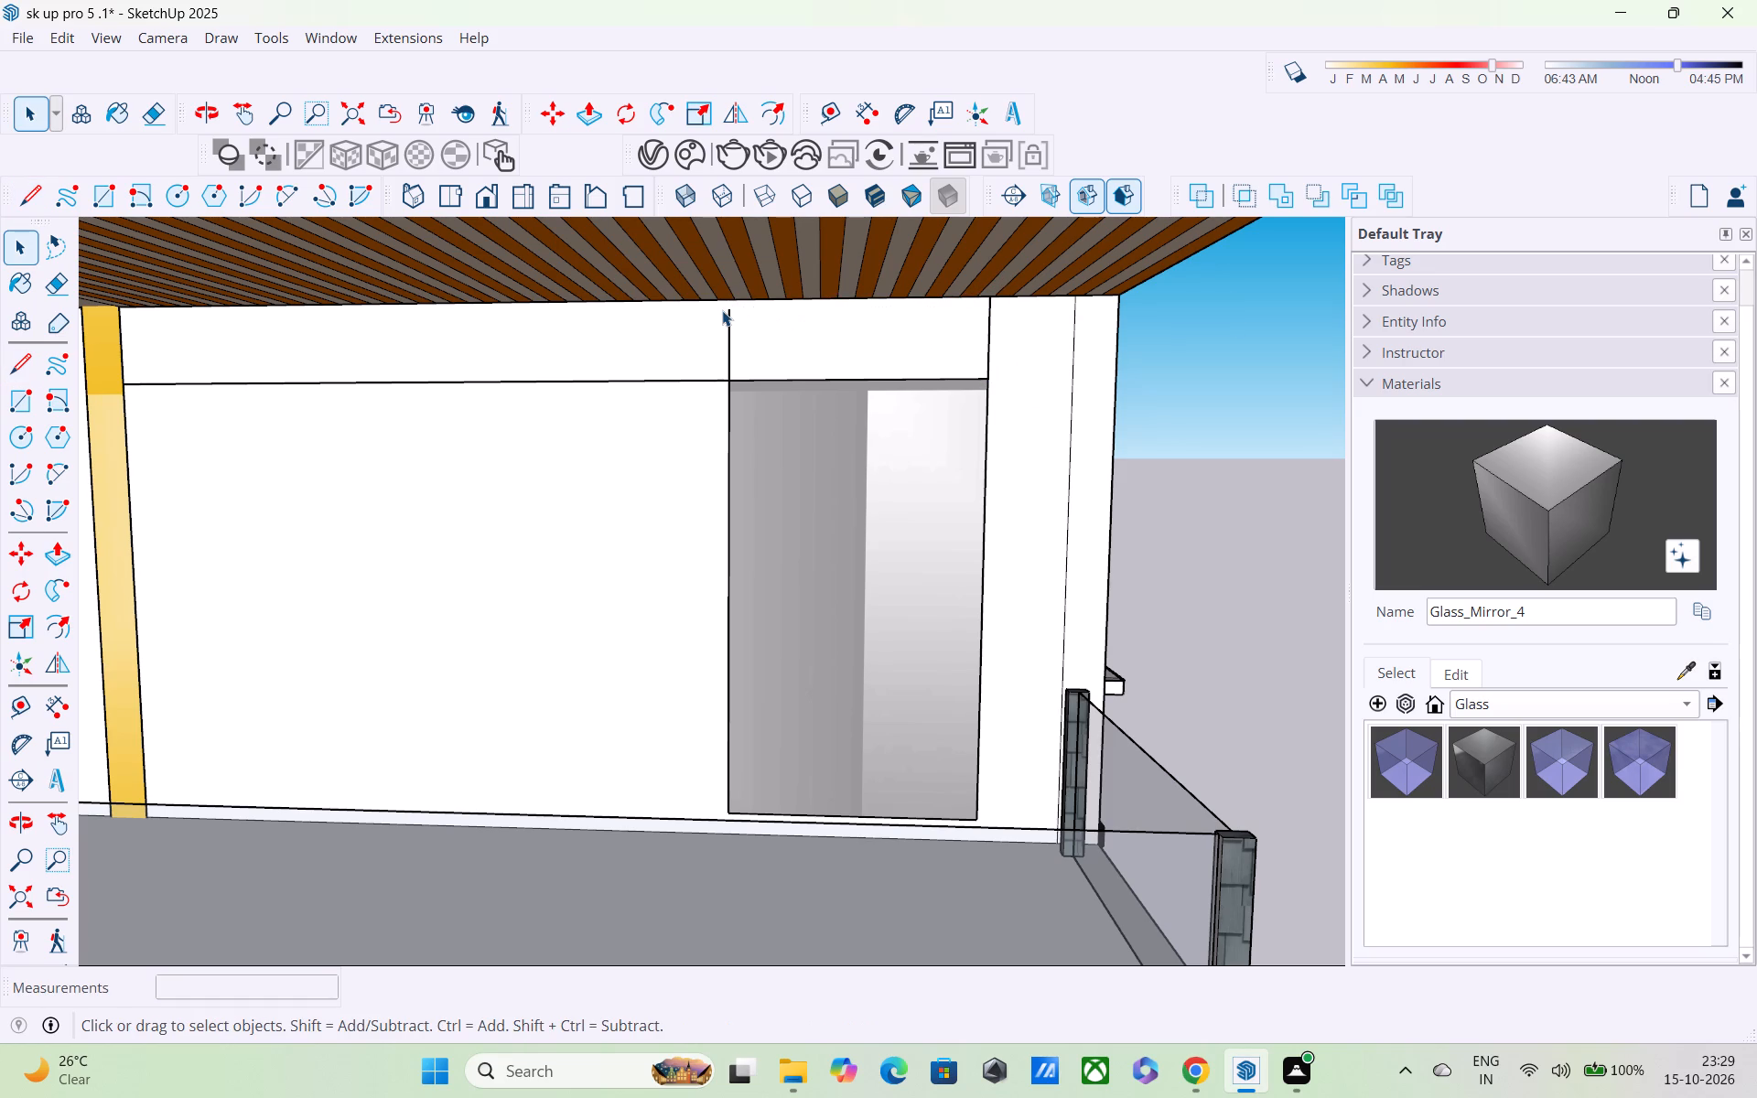
Extend the vertical line above the door's inner corner up to the edge of the slatted ceiling.
key("l")
left_click(725, 317)
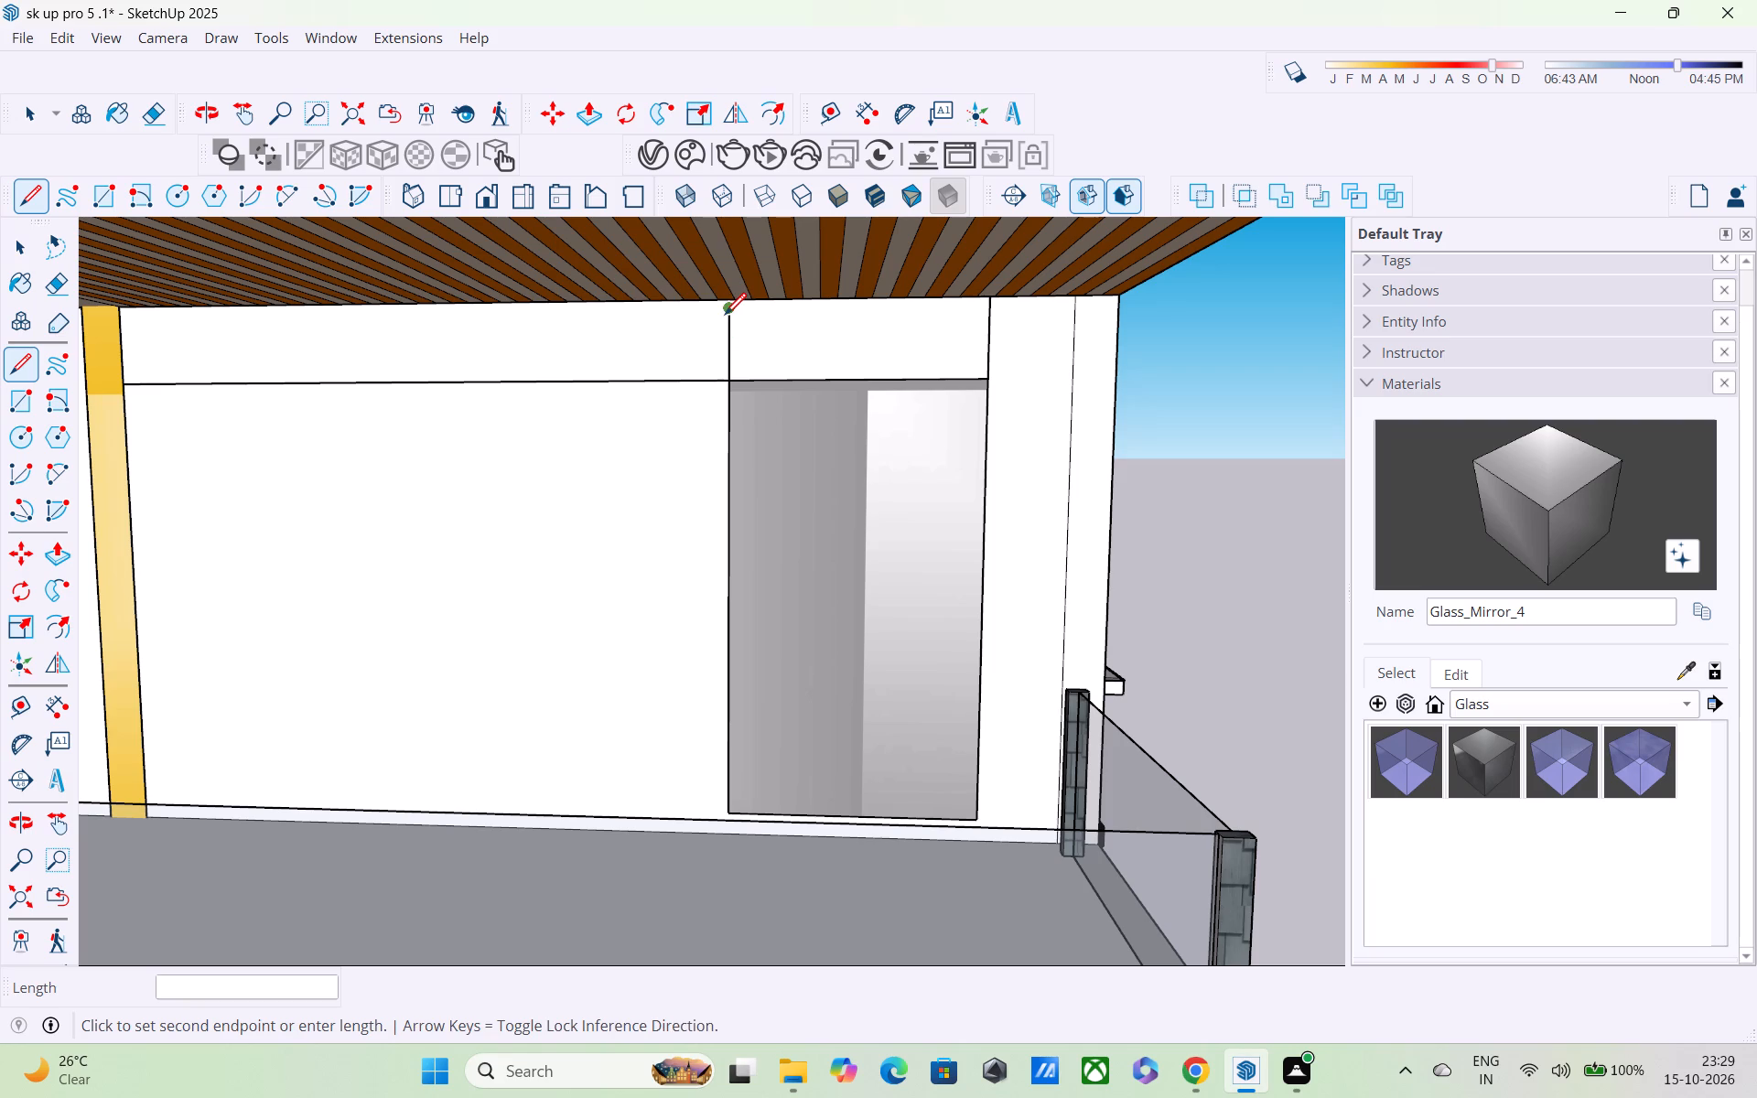
left_click(725, 304)
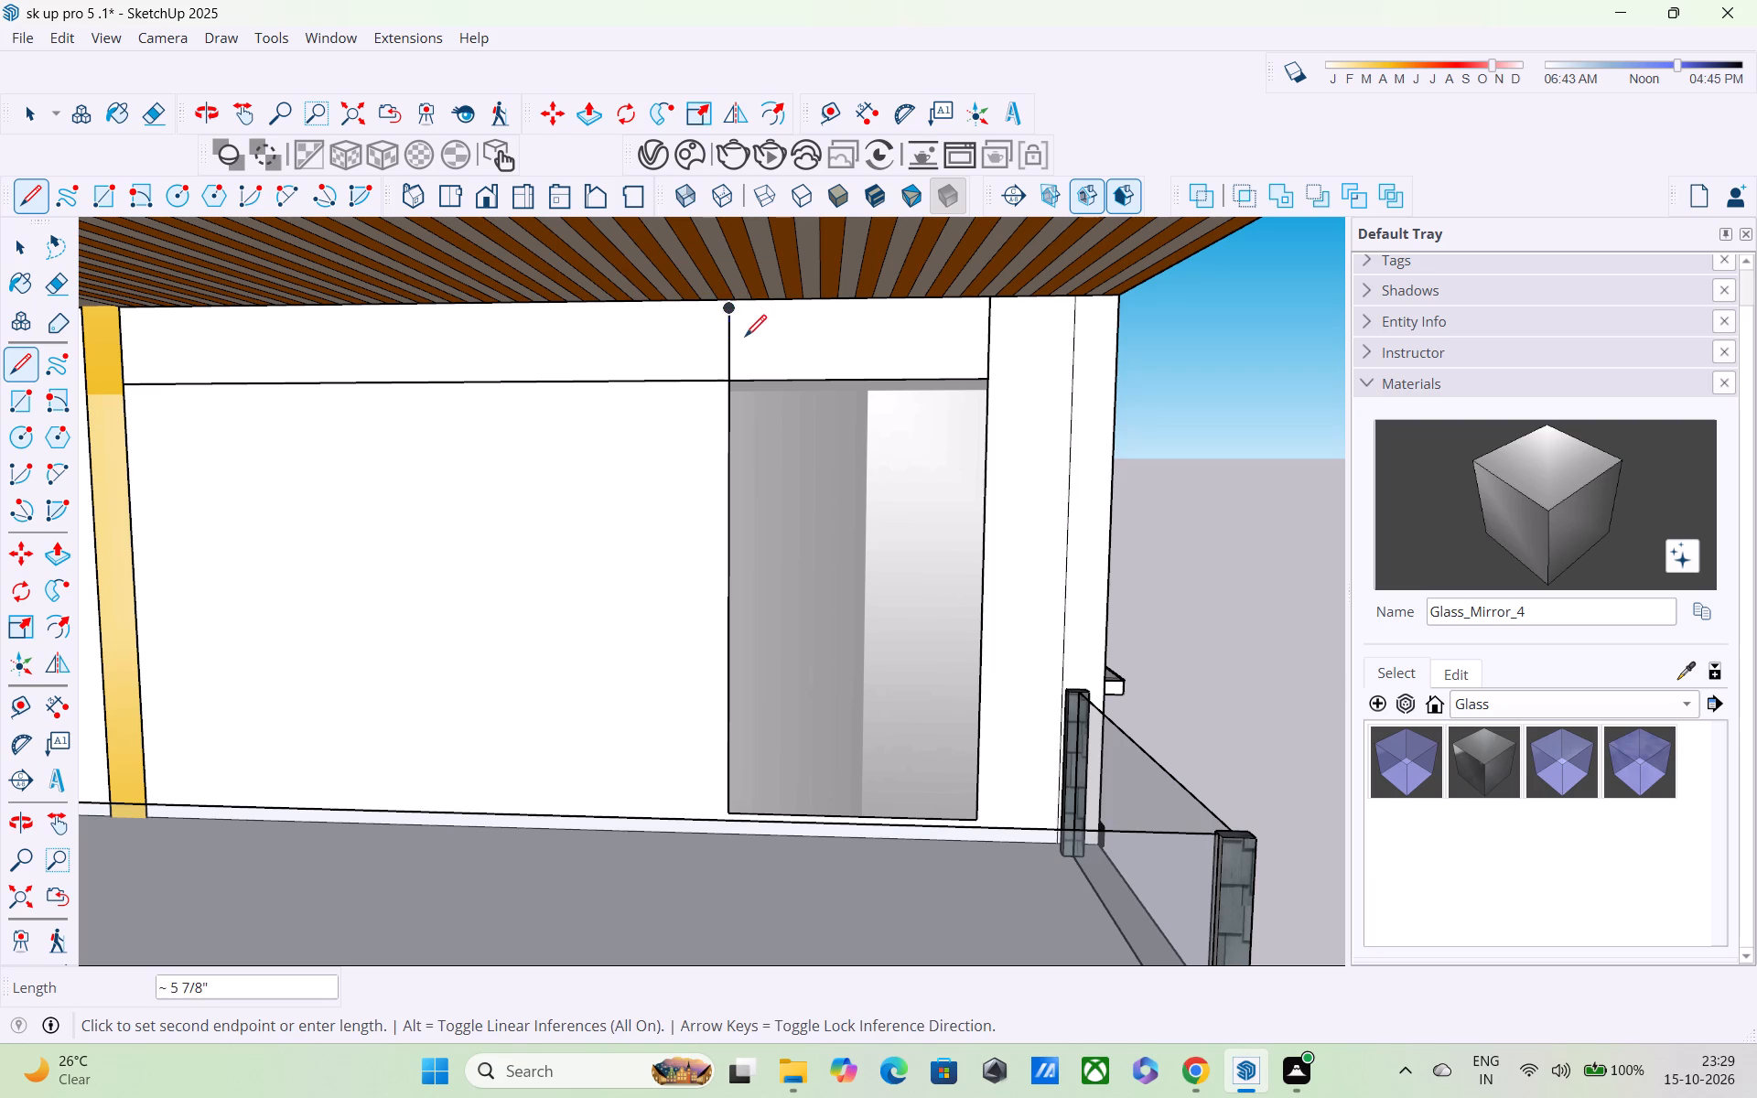
scroll(735, 315, "up", 4)
middle_click_drag(733, 318, 733, 361)
middle_click_drag(730, 396, 730, 383)
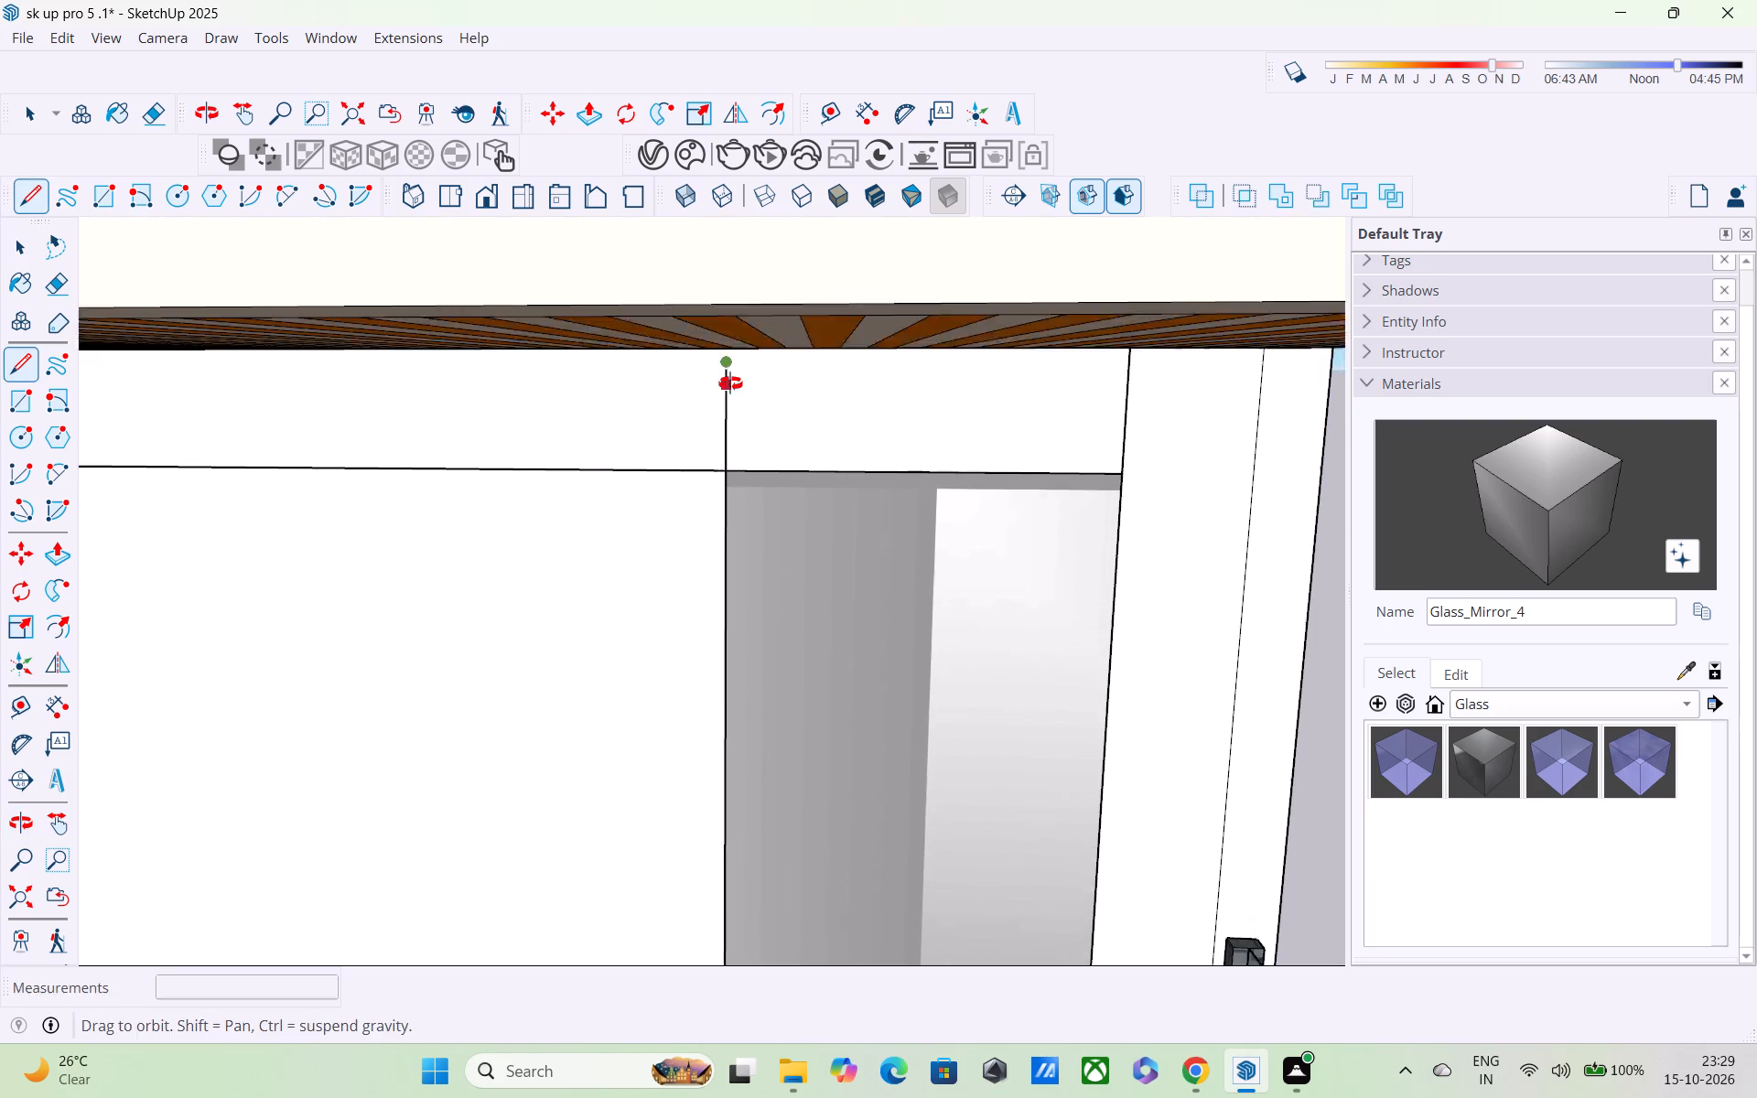
middle_click_drag(730, 383, 730, 273)
scroll(729, 270, "up", 3)
middle_click_drag(728, 233, 745, 380, "shift")
scroll(741, 373, "up", 2)
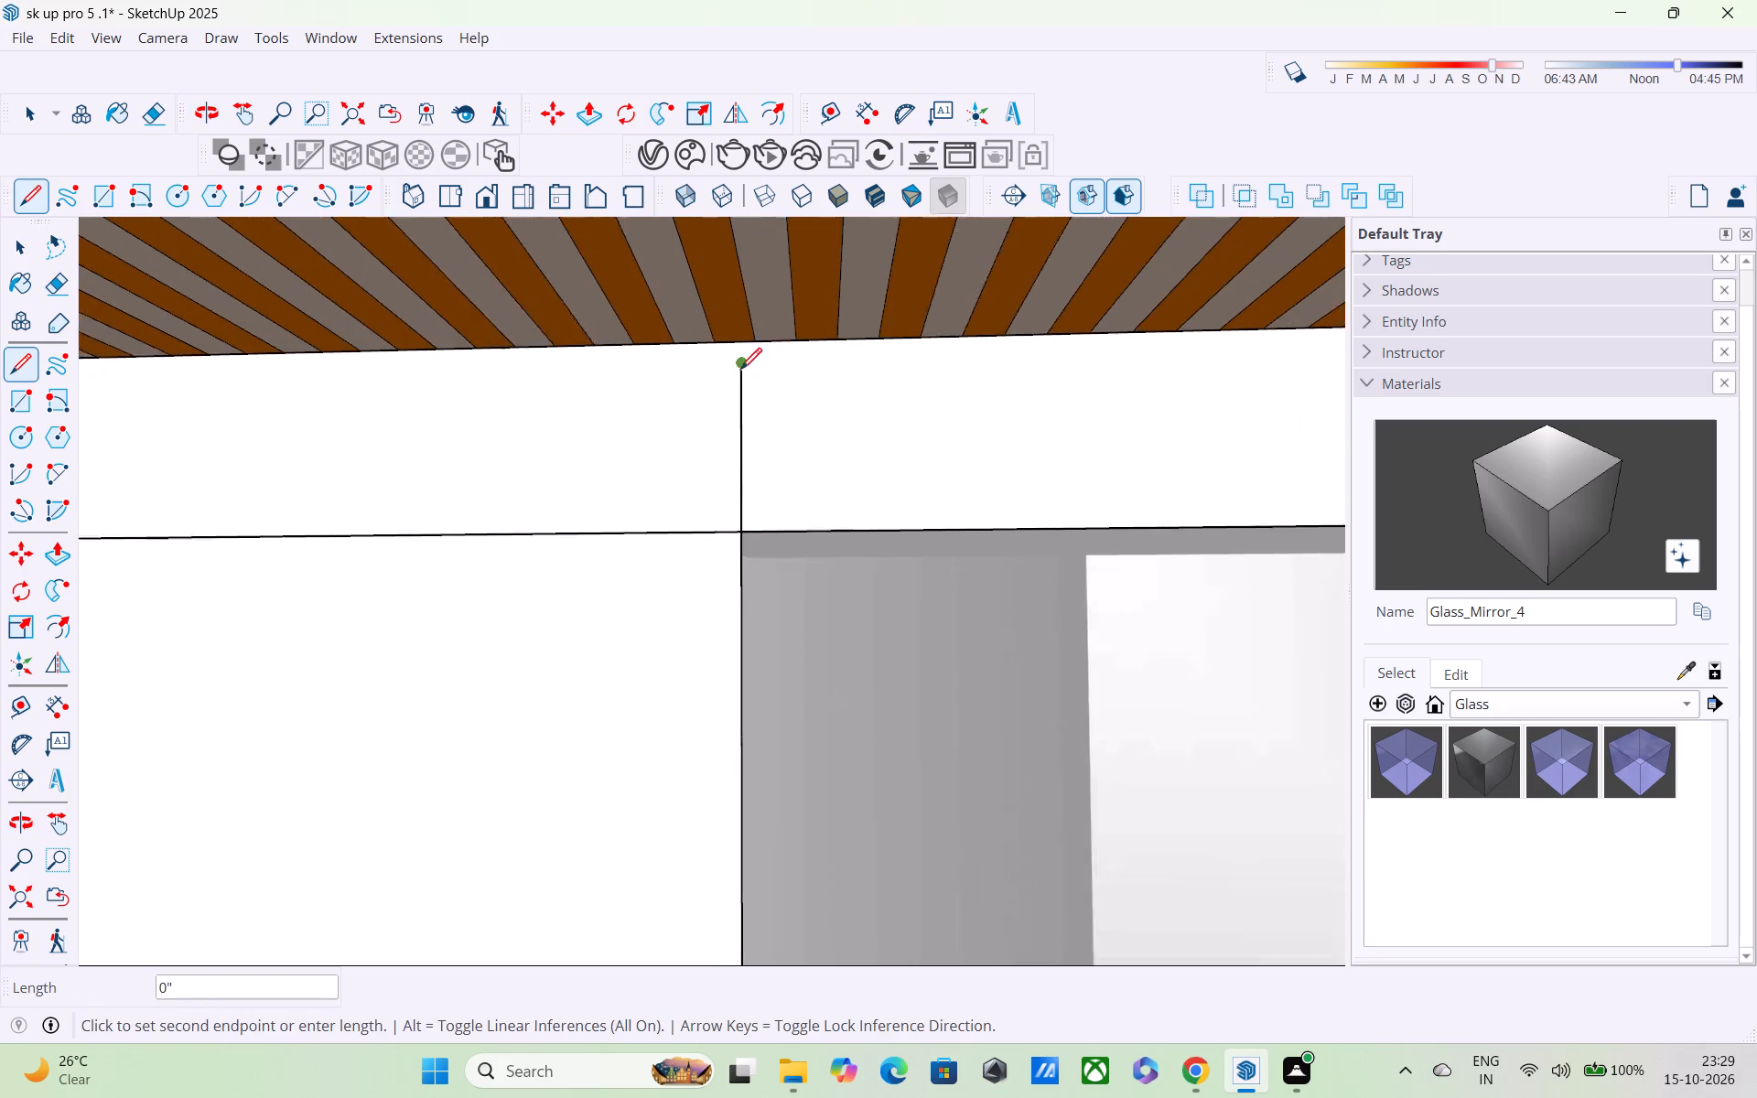
scroll(740, 371, "up", 2)
left_click(737, 362)
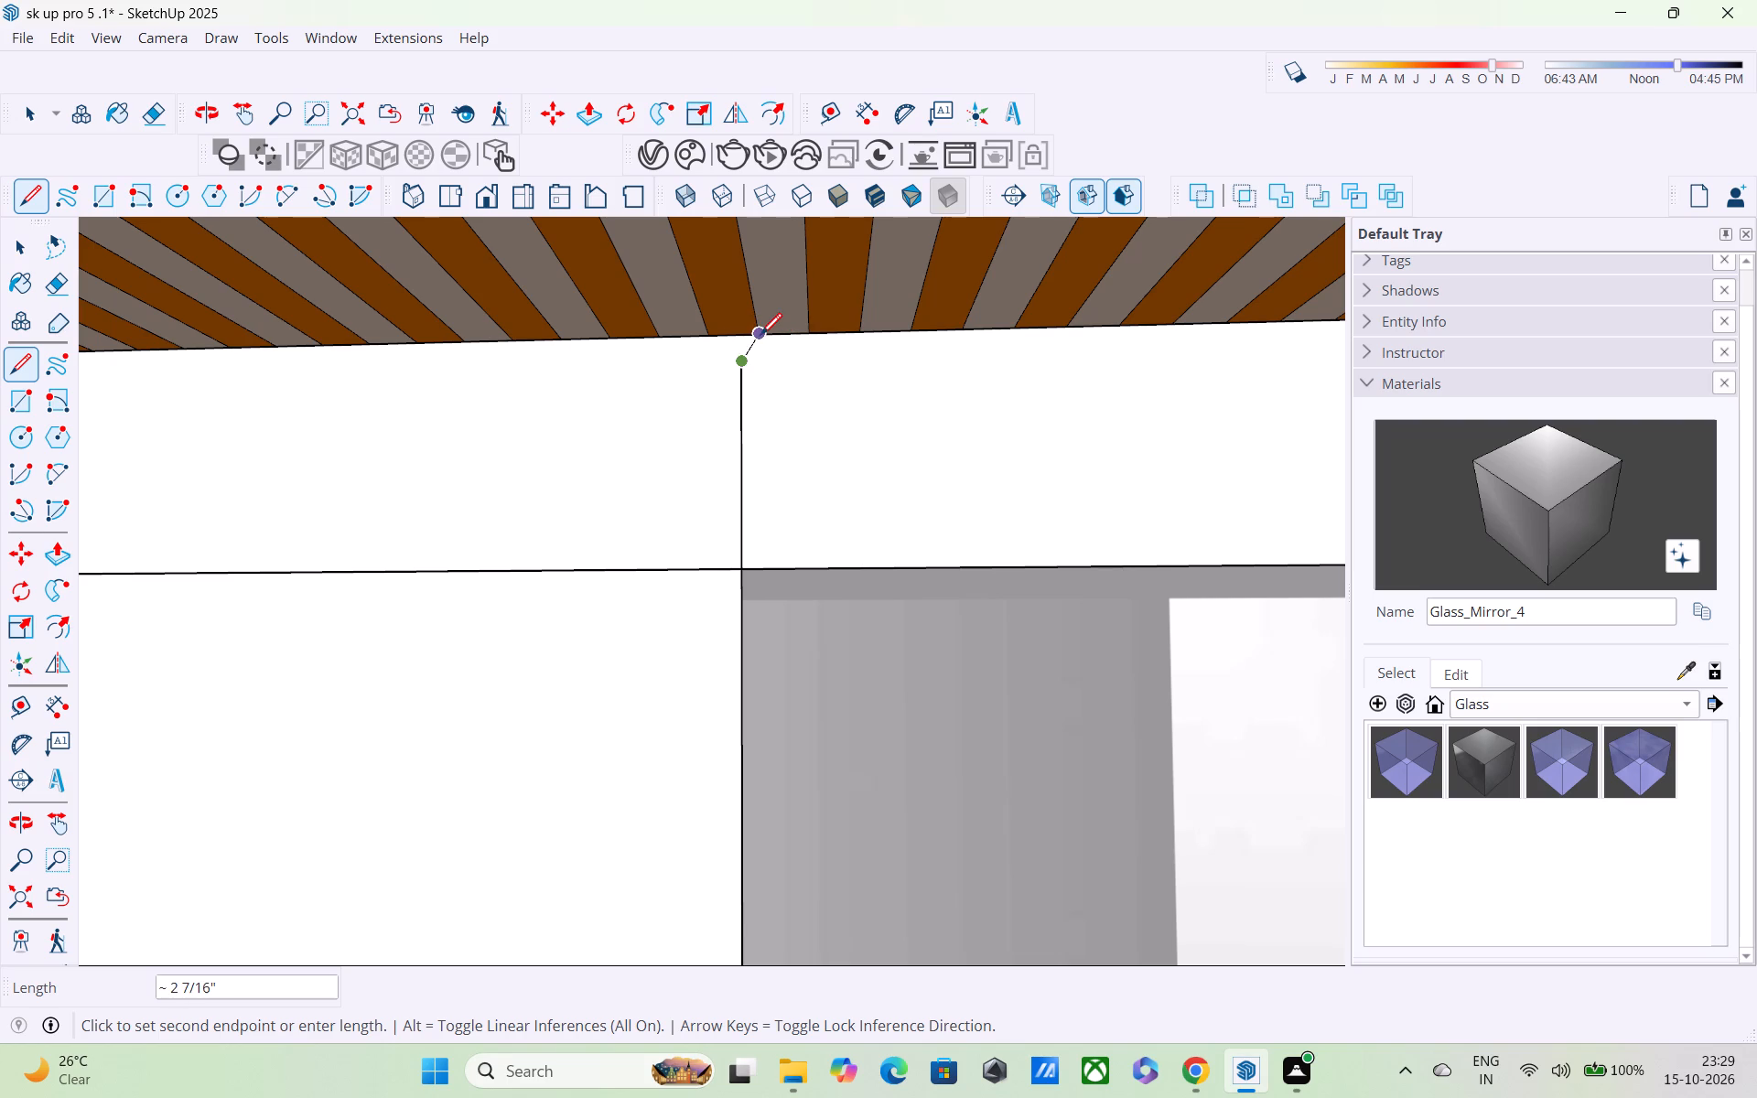
scroll(745, 340, "up", 9)
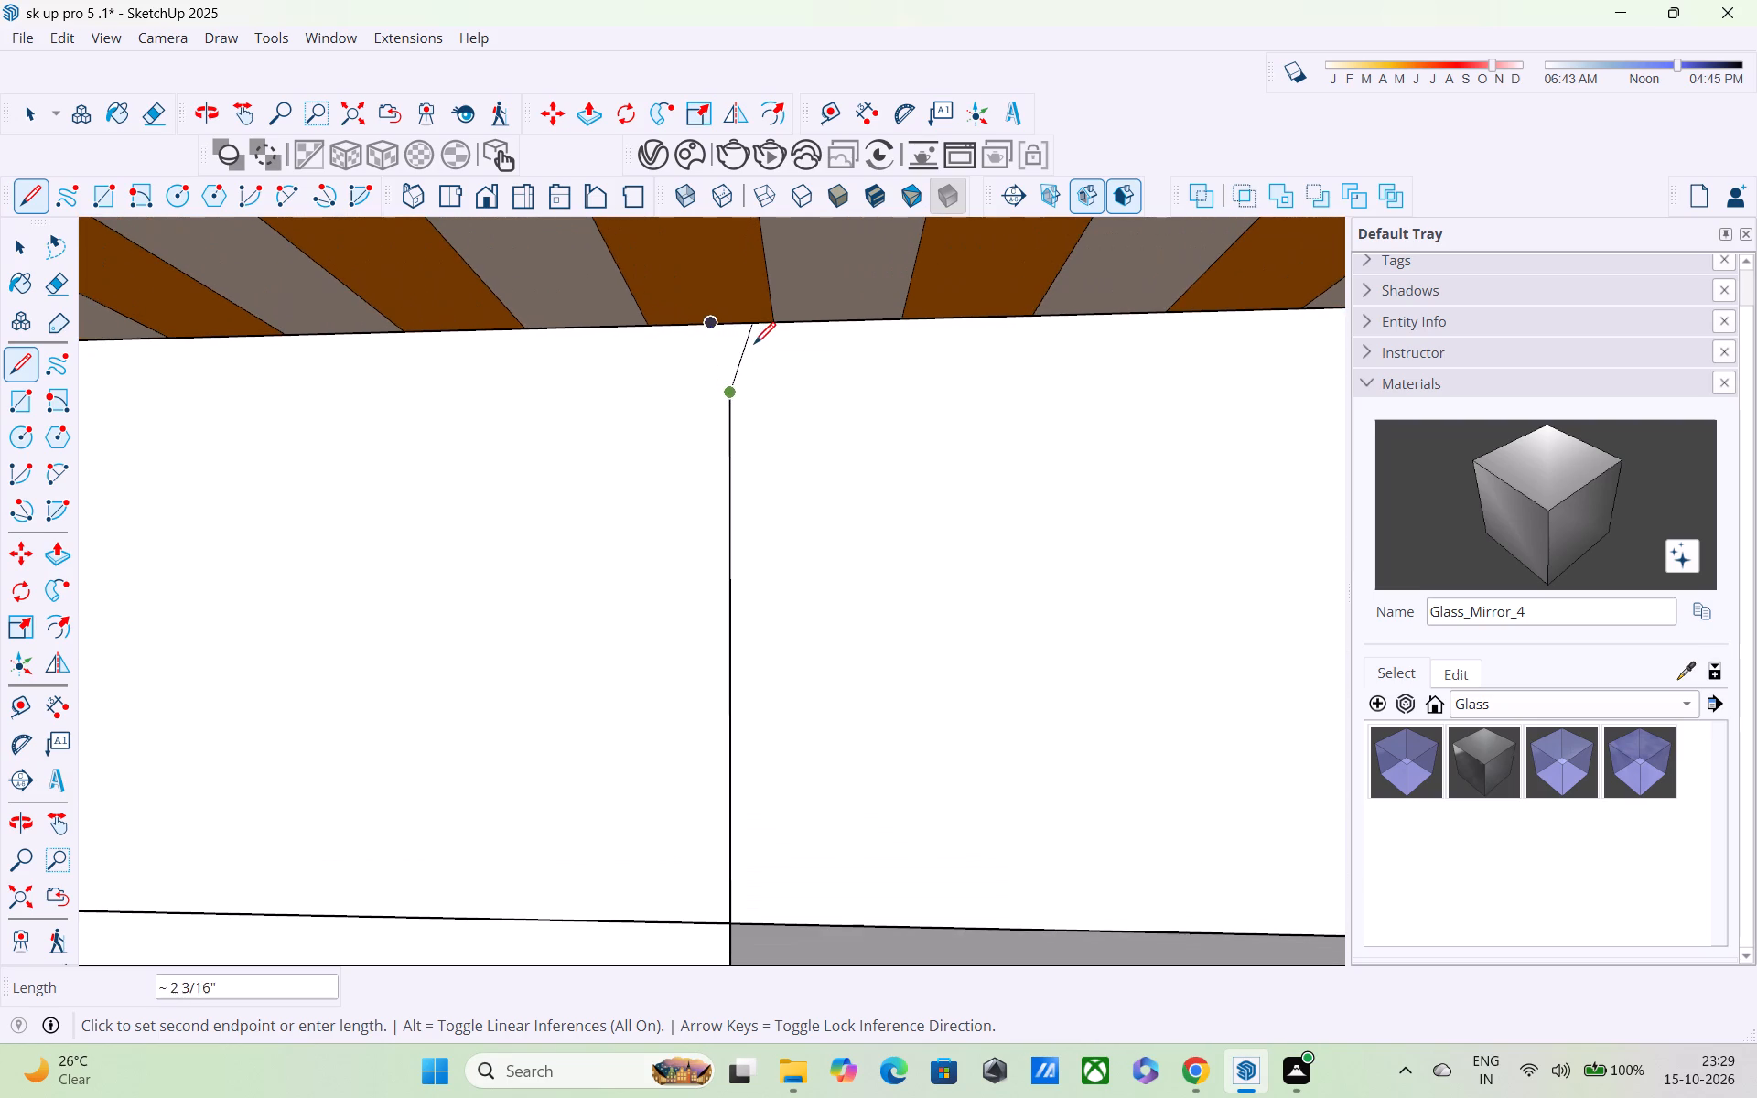
left_click(733, 324)
scroll(740, 339, "down", 11)
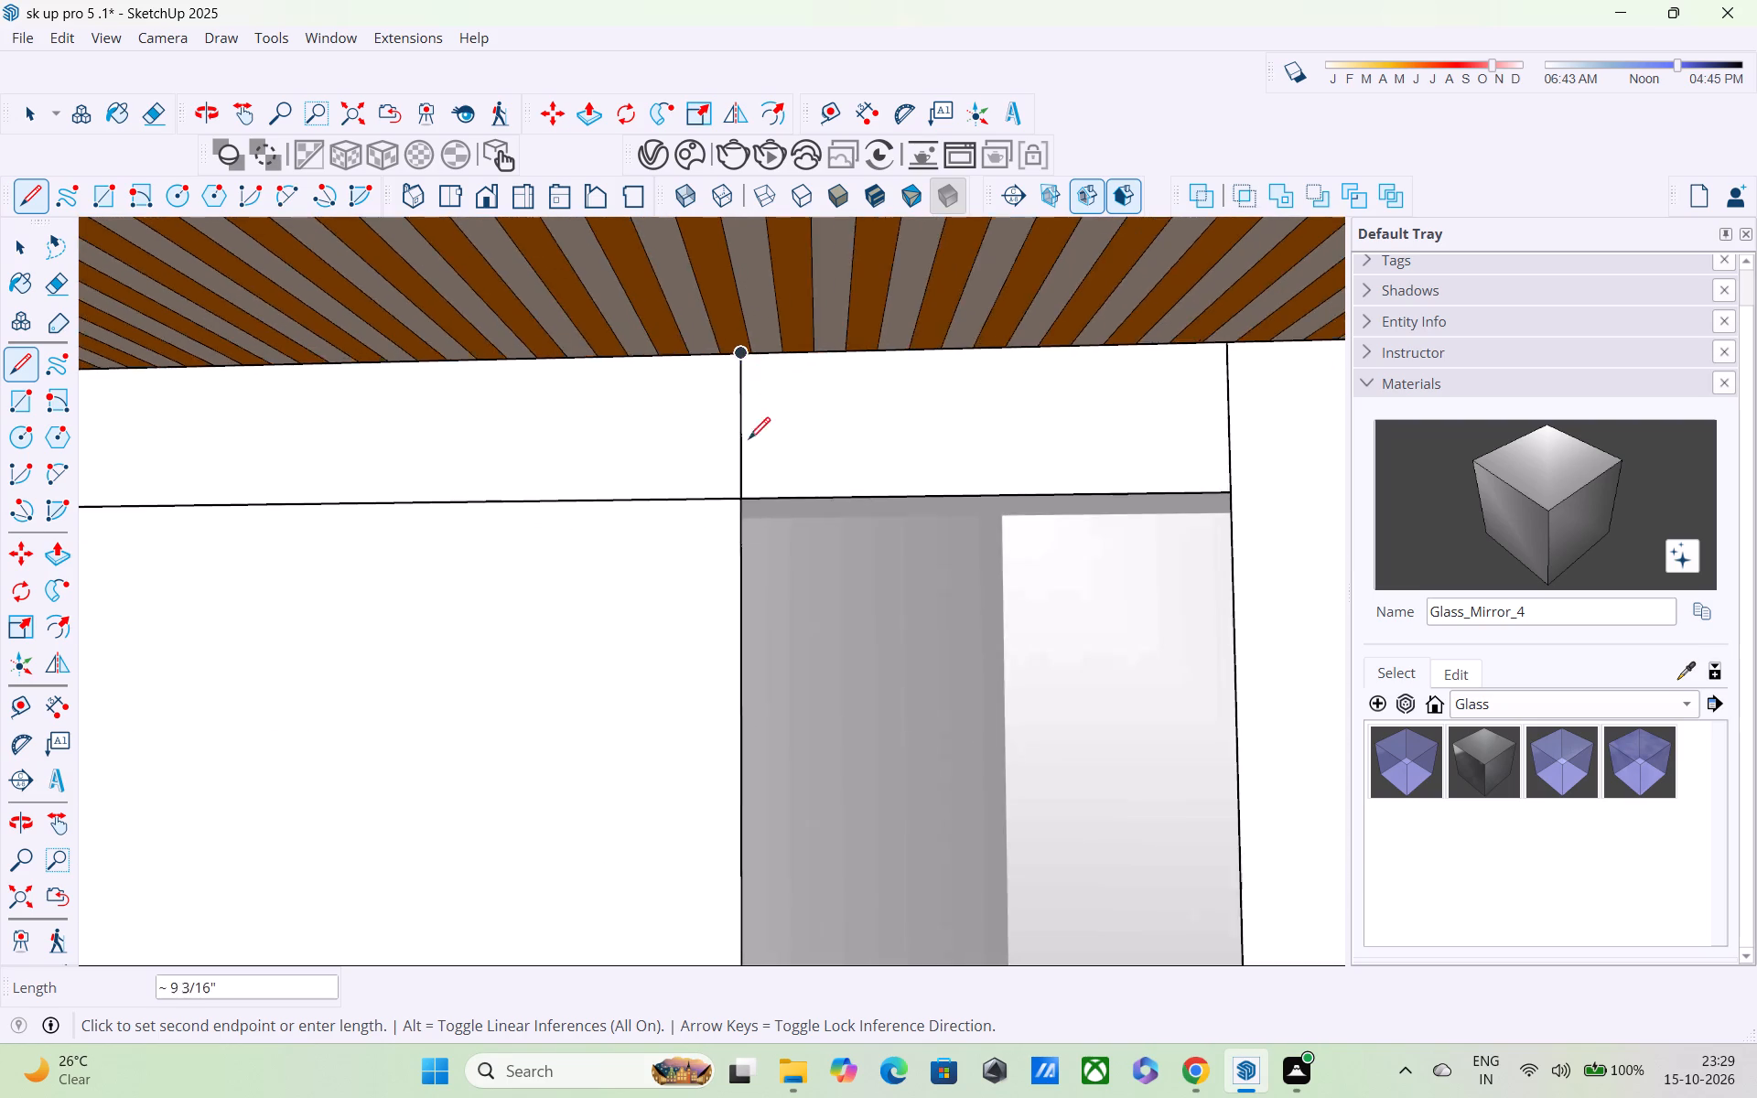
scroll(749, 441, "down", 16)
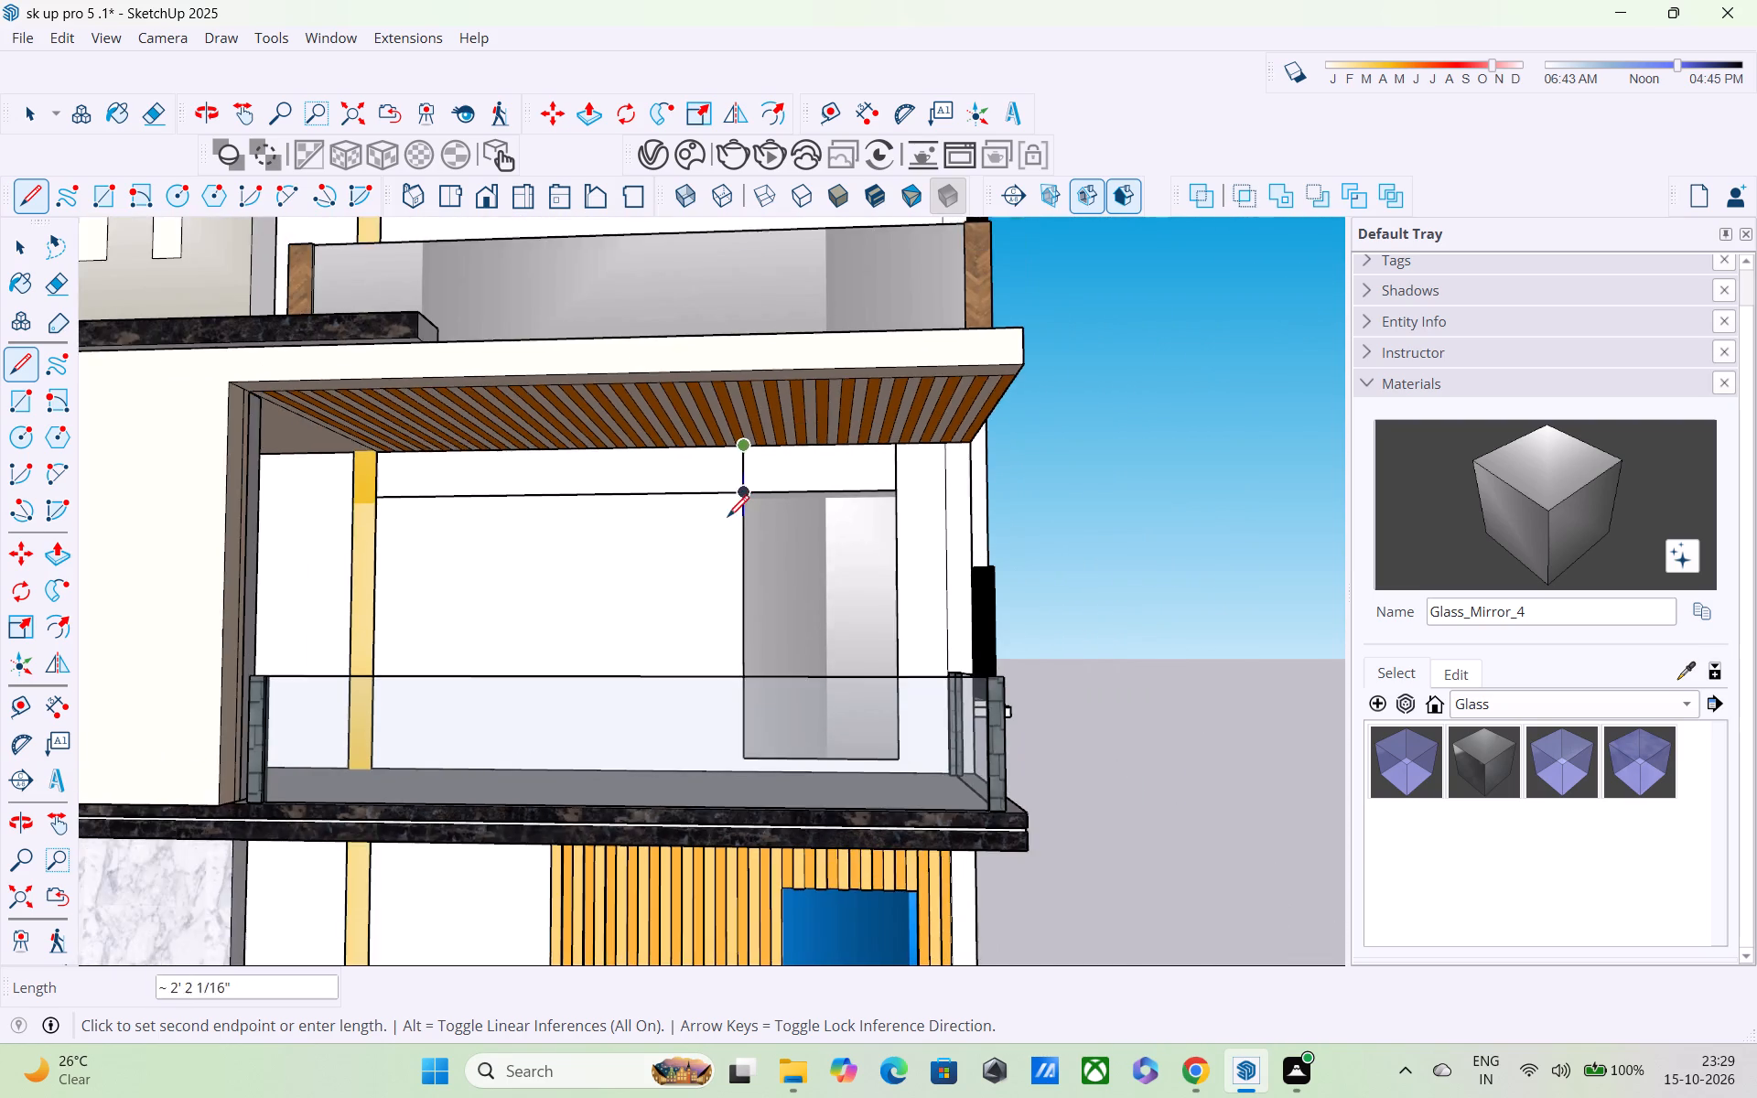
scroll(728, 525, "down", 5)
key("space")
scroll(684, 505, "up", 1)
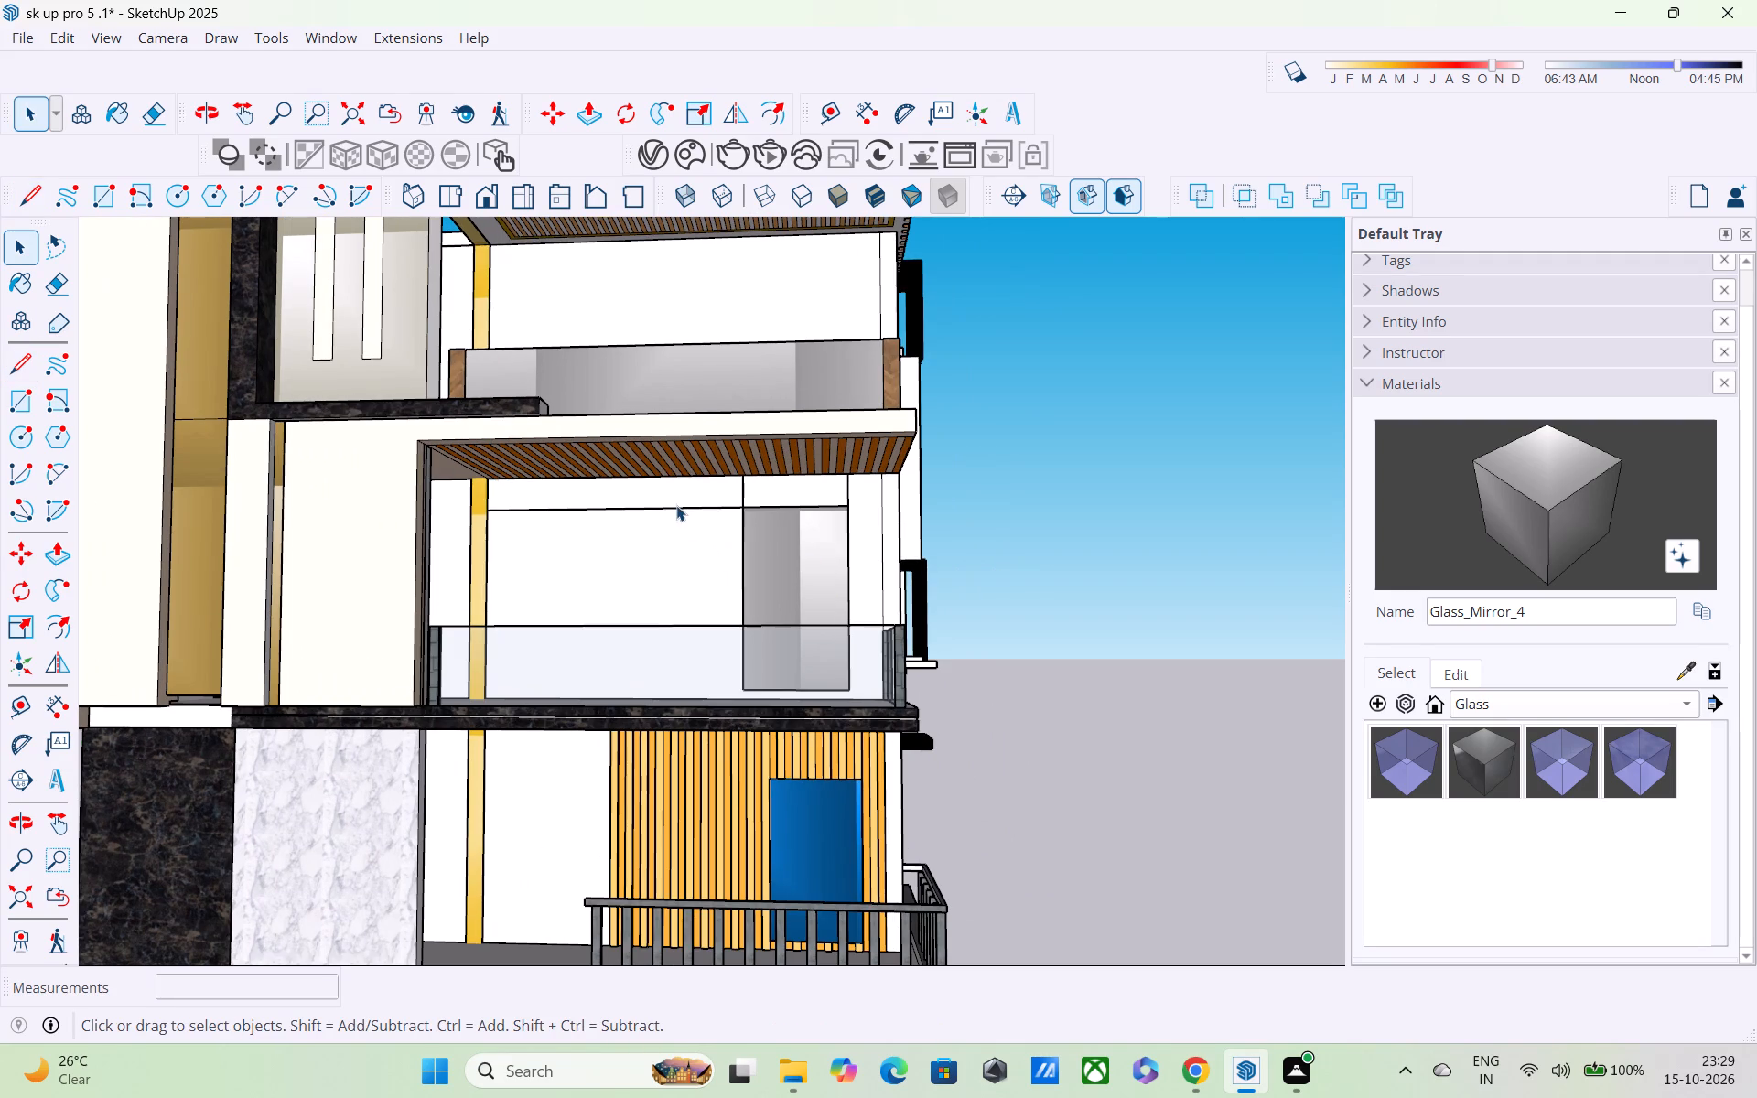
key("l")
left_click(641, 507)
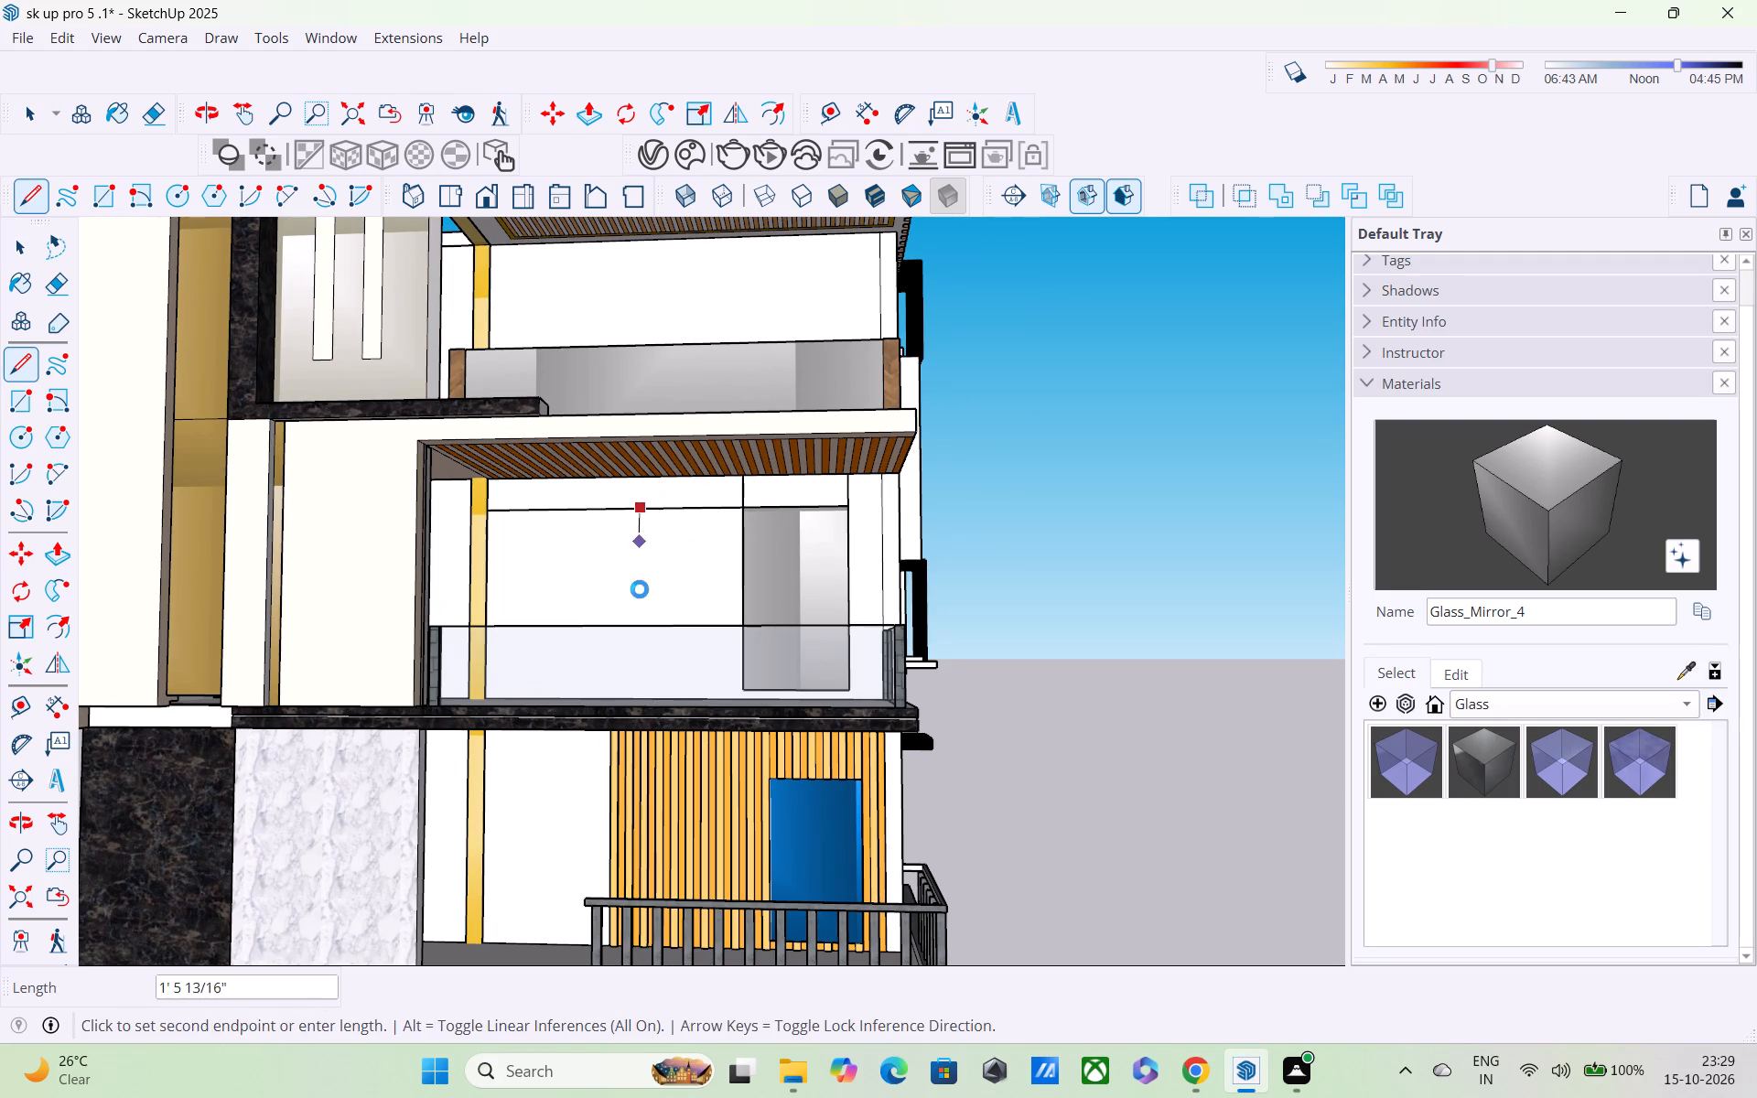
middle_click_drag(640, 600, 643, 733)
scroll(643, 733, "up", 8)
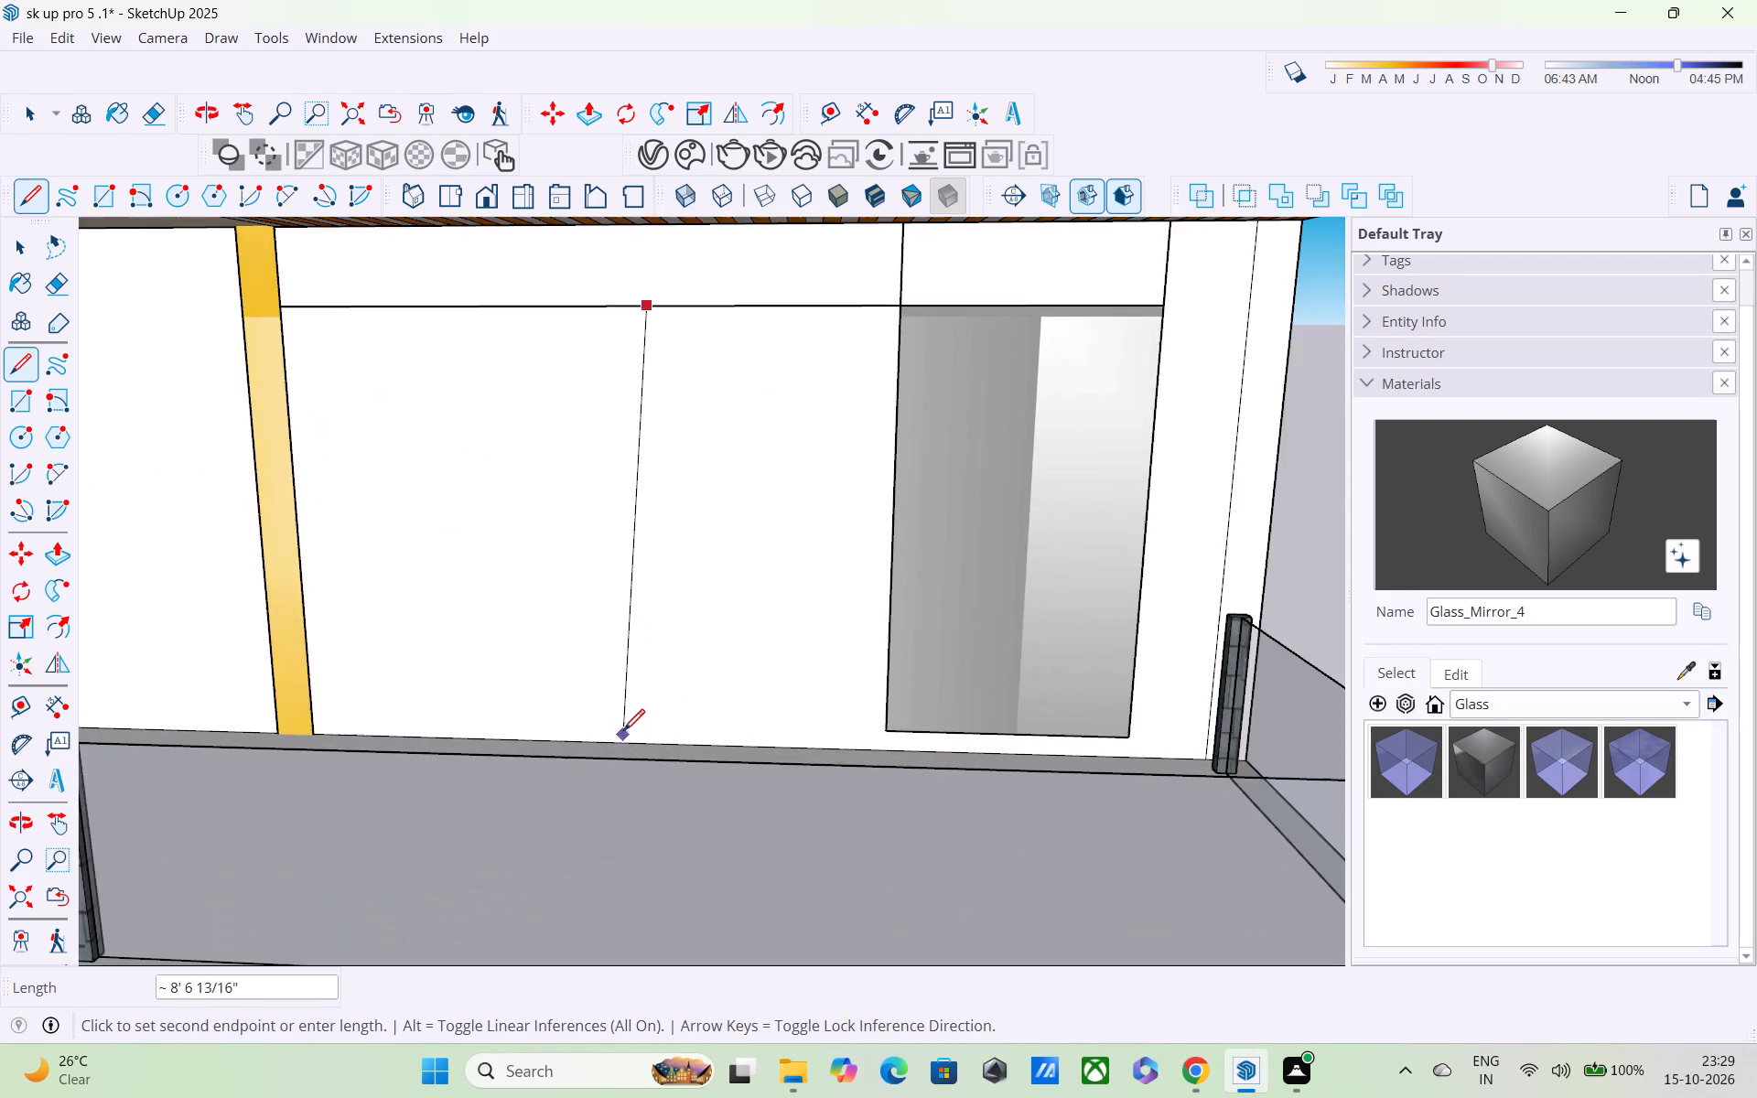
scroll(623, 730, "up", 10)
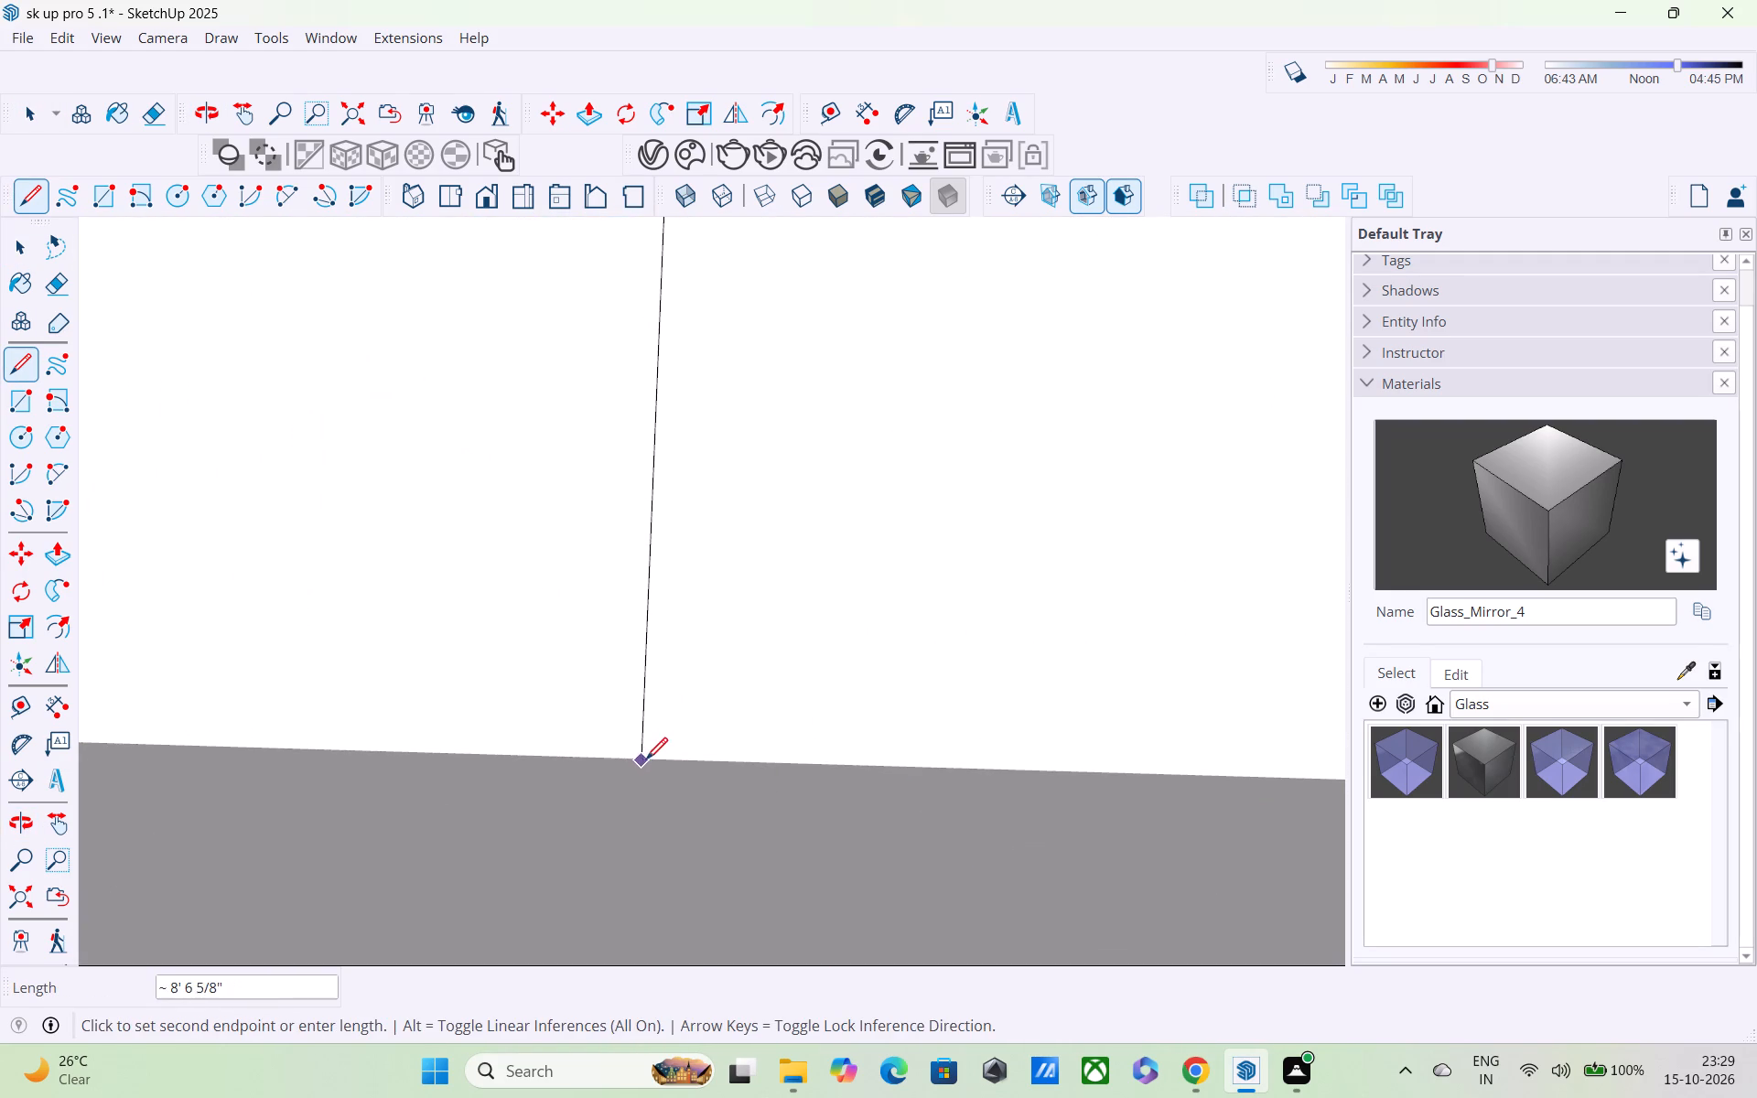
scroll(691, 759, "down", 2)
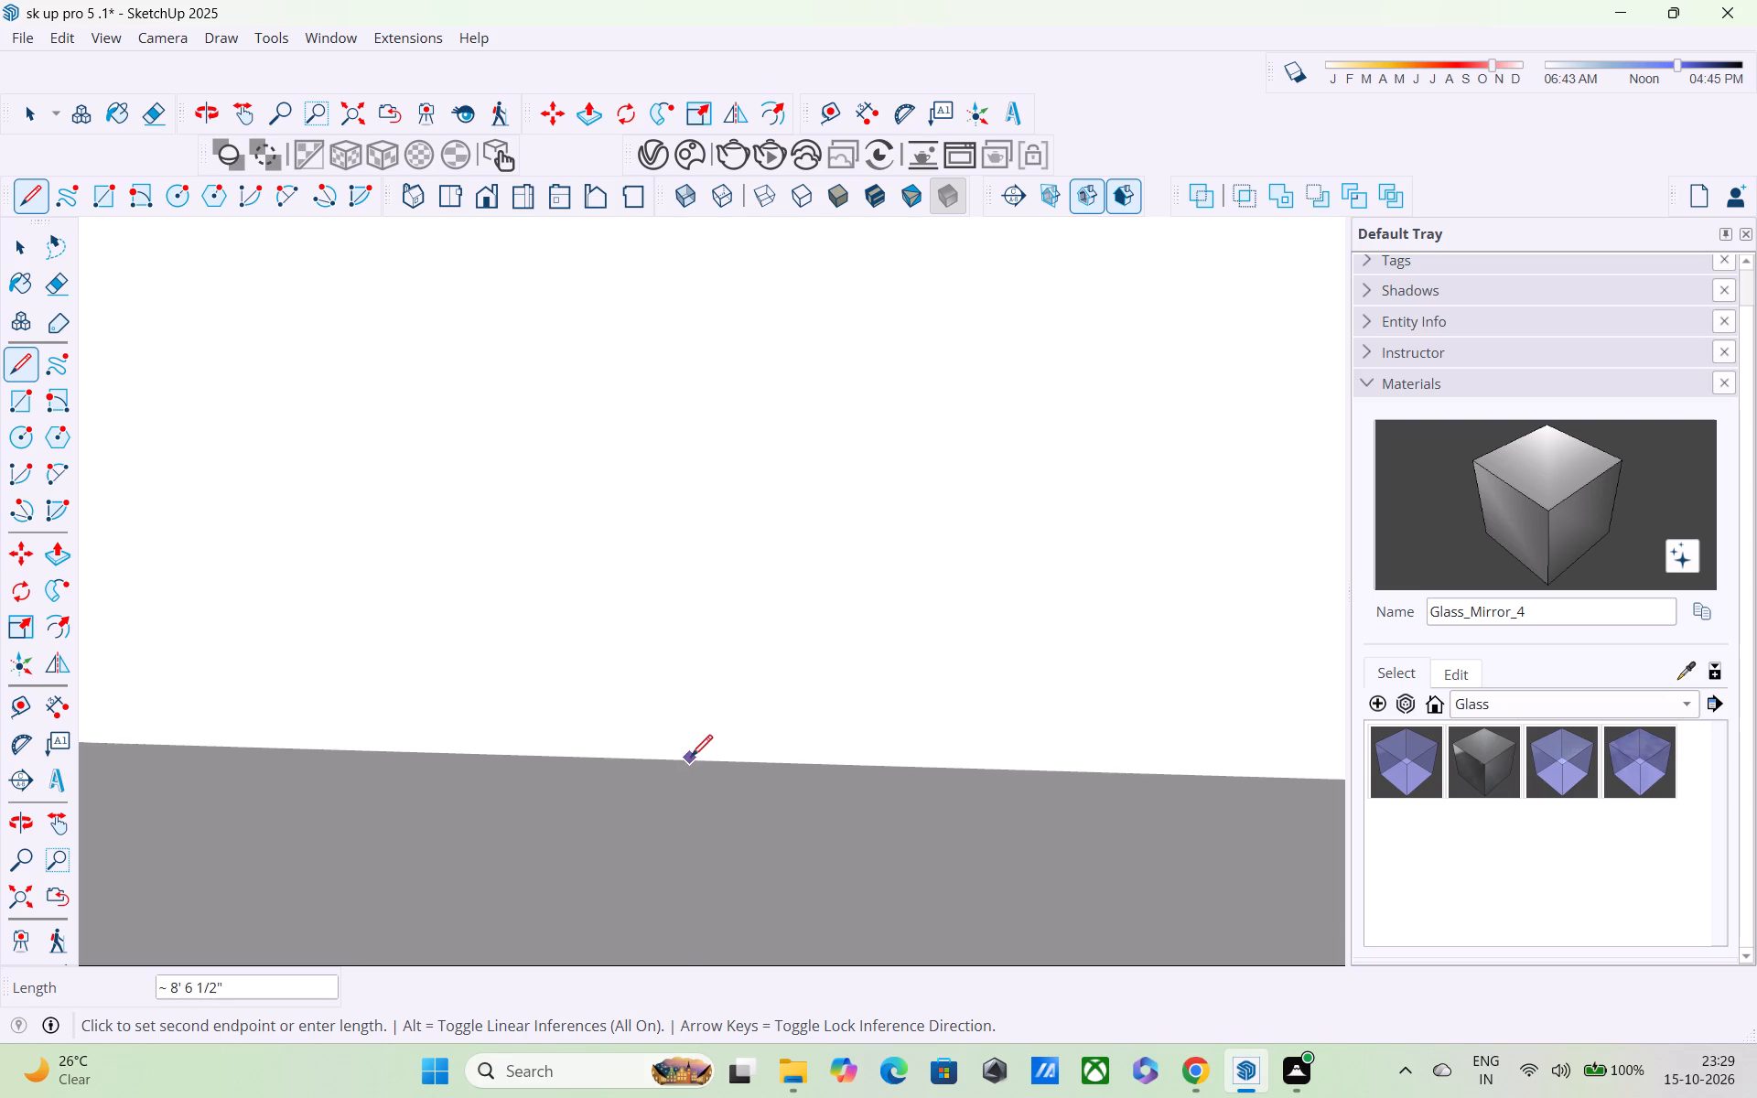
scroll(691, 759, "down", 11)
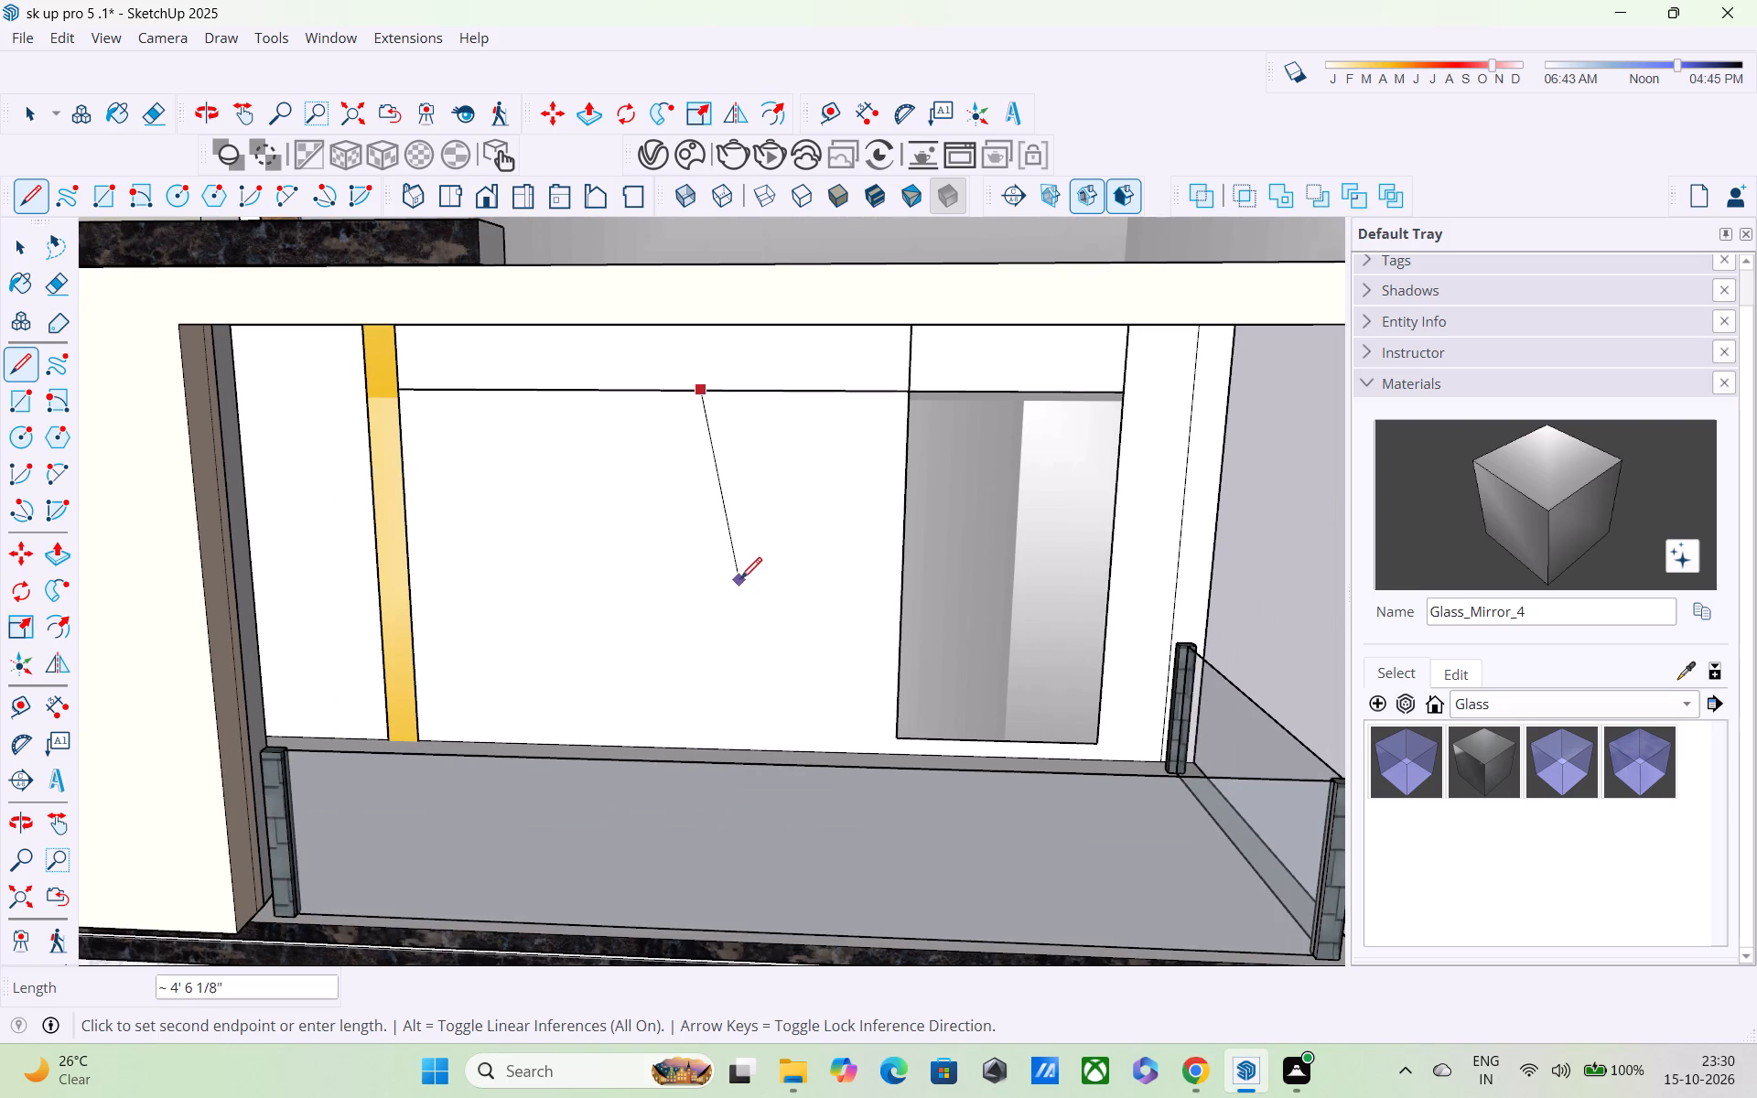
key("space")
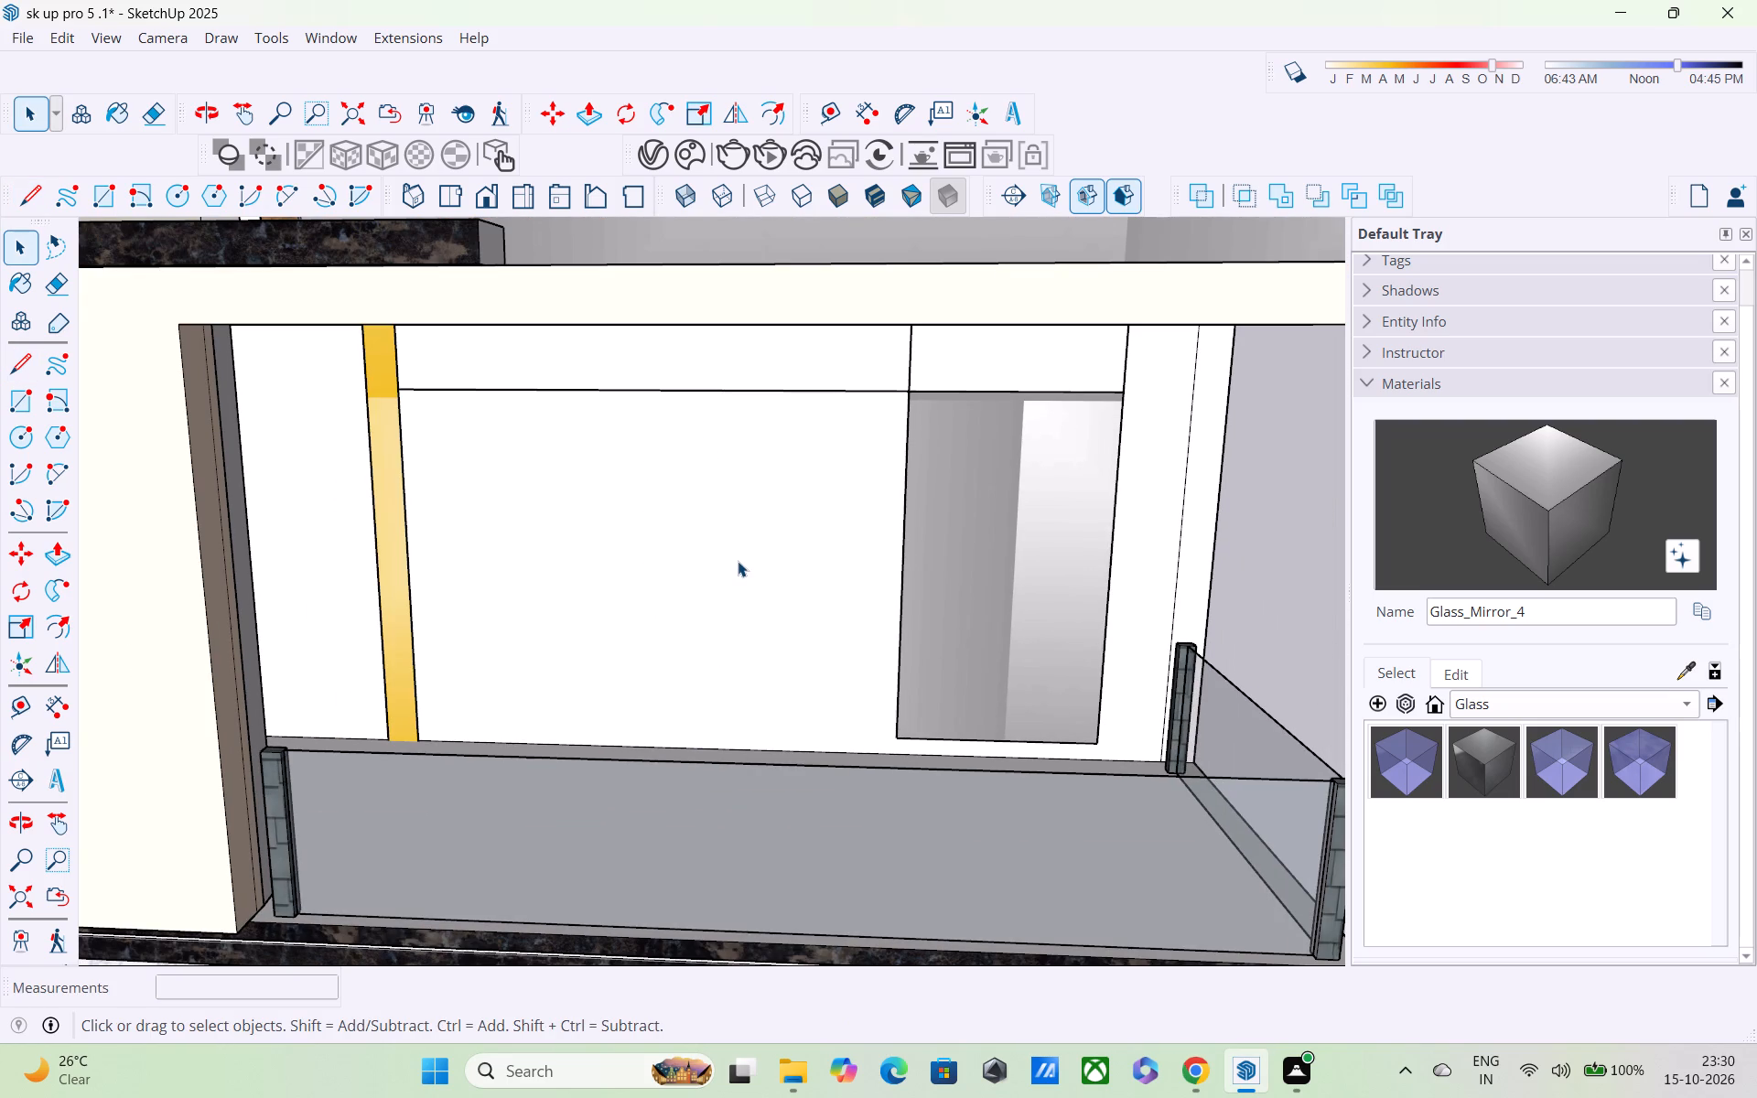
Open the middle balcony wall group for editing and draw a horizontal line from the yellow strip to the door's inner top corner.
double_click(738, 554)
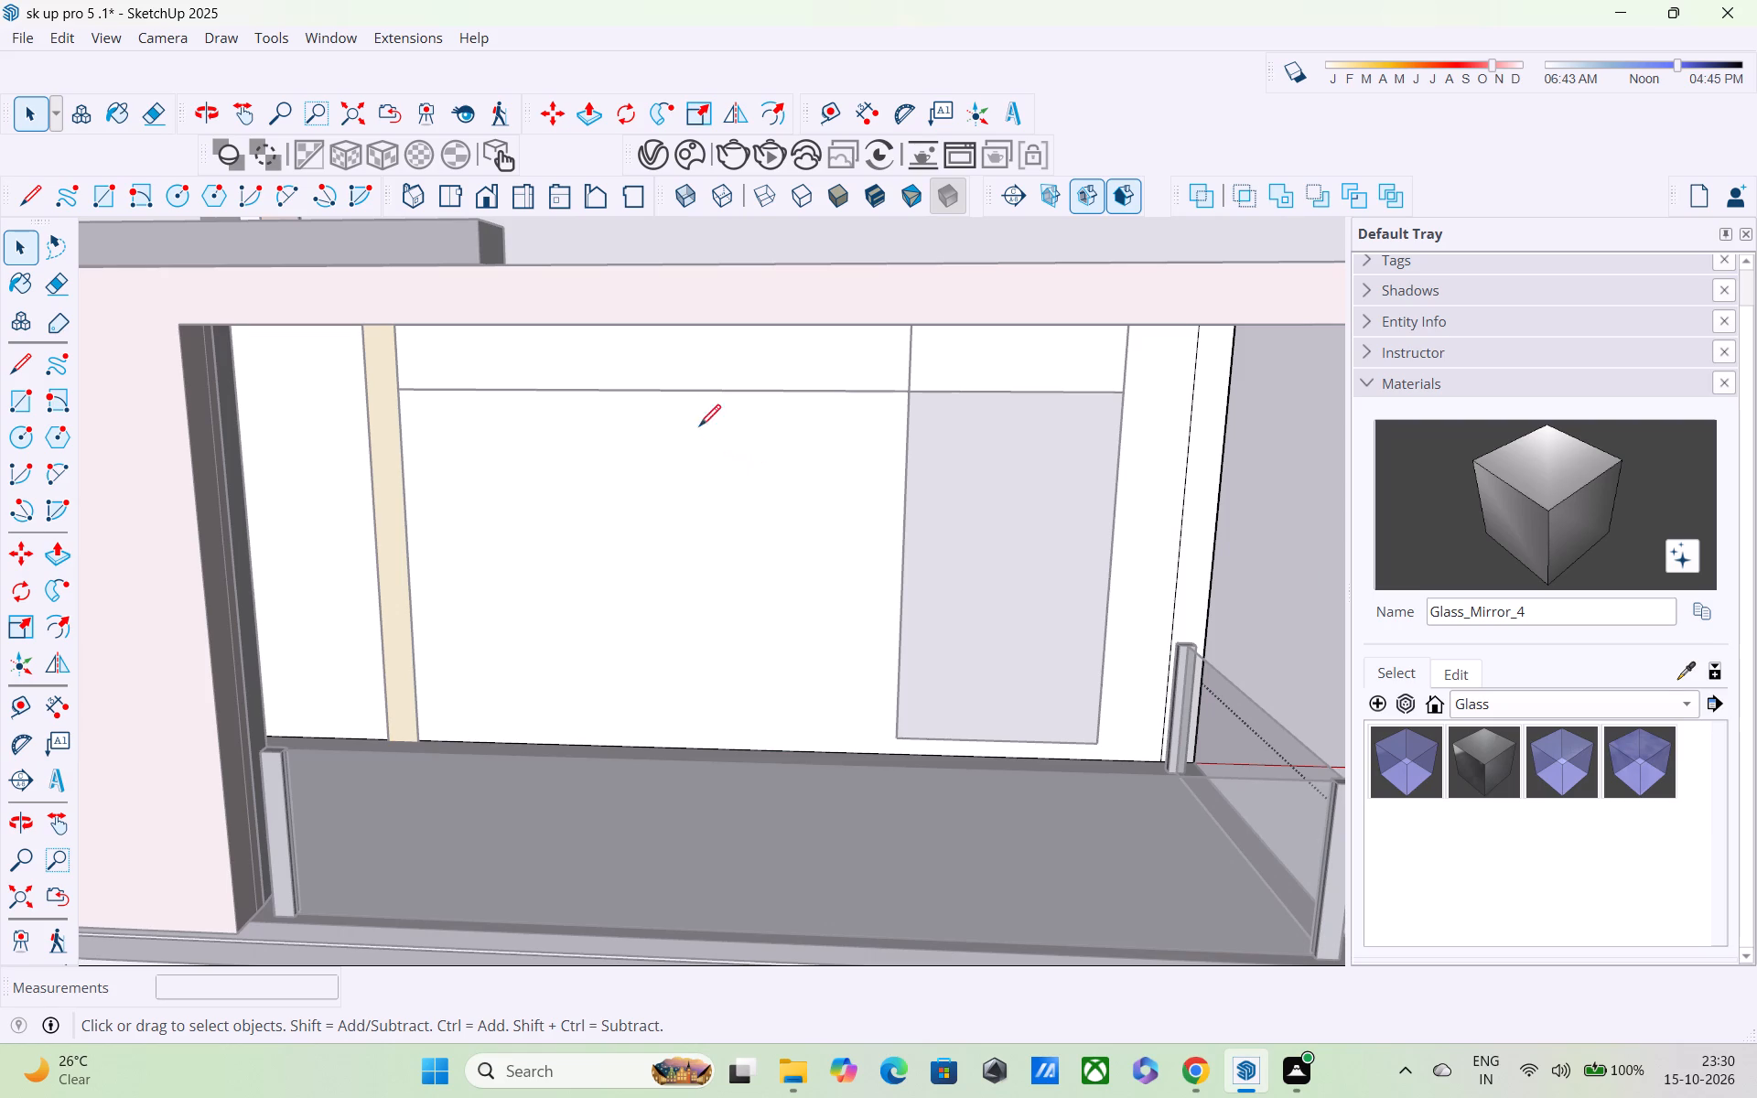
key("l")
scroll(476, 350, "up", 3)
left_click(376, 398)
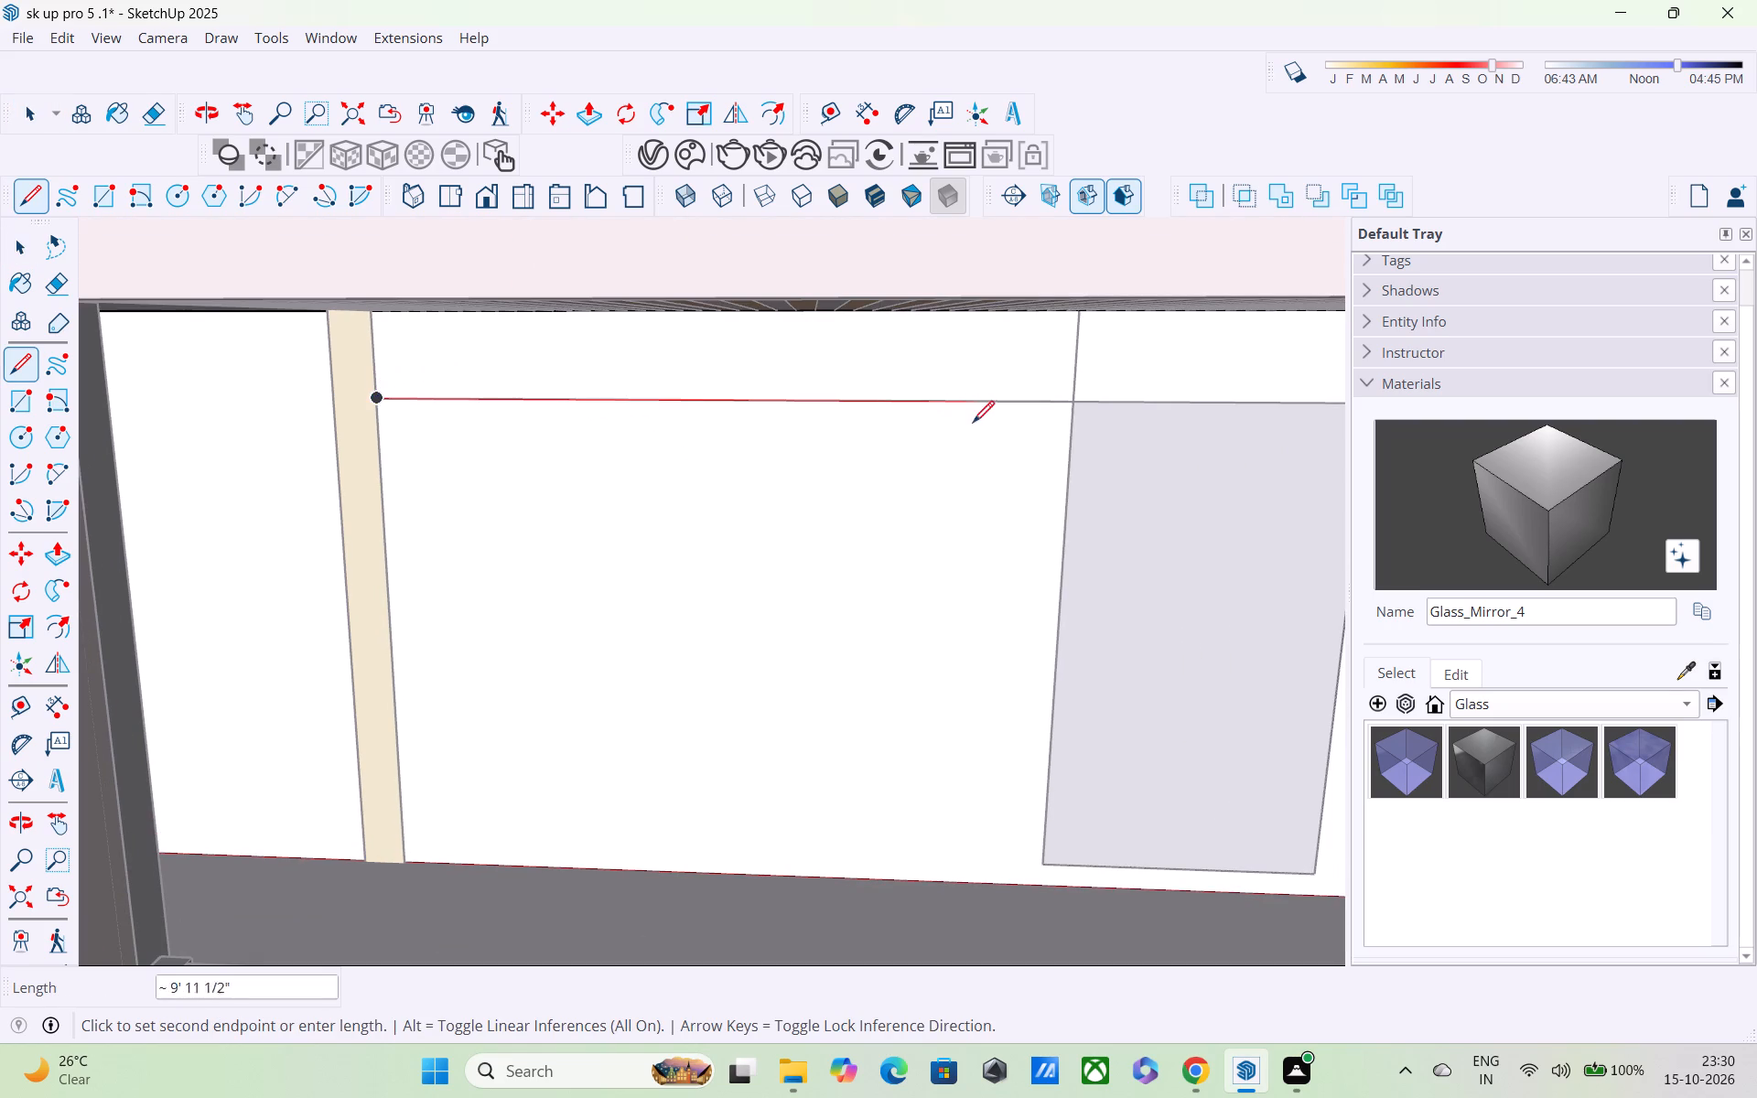
left_click(1066, 409)
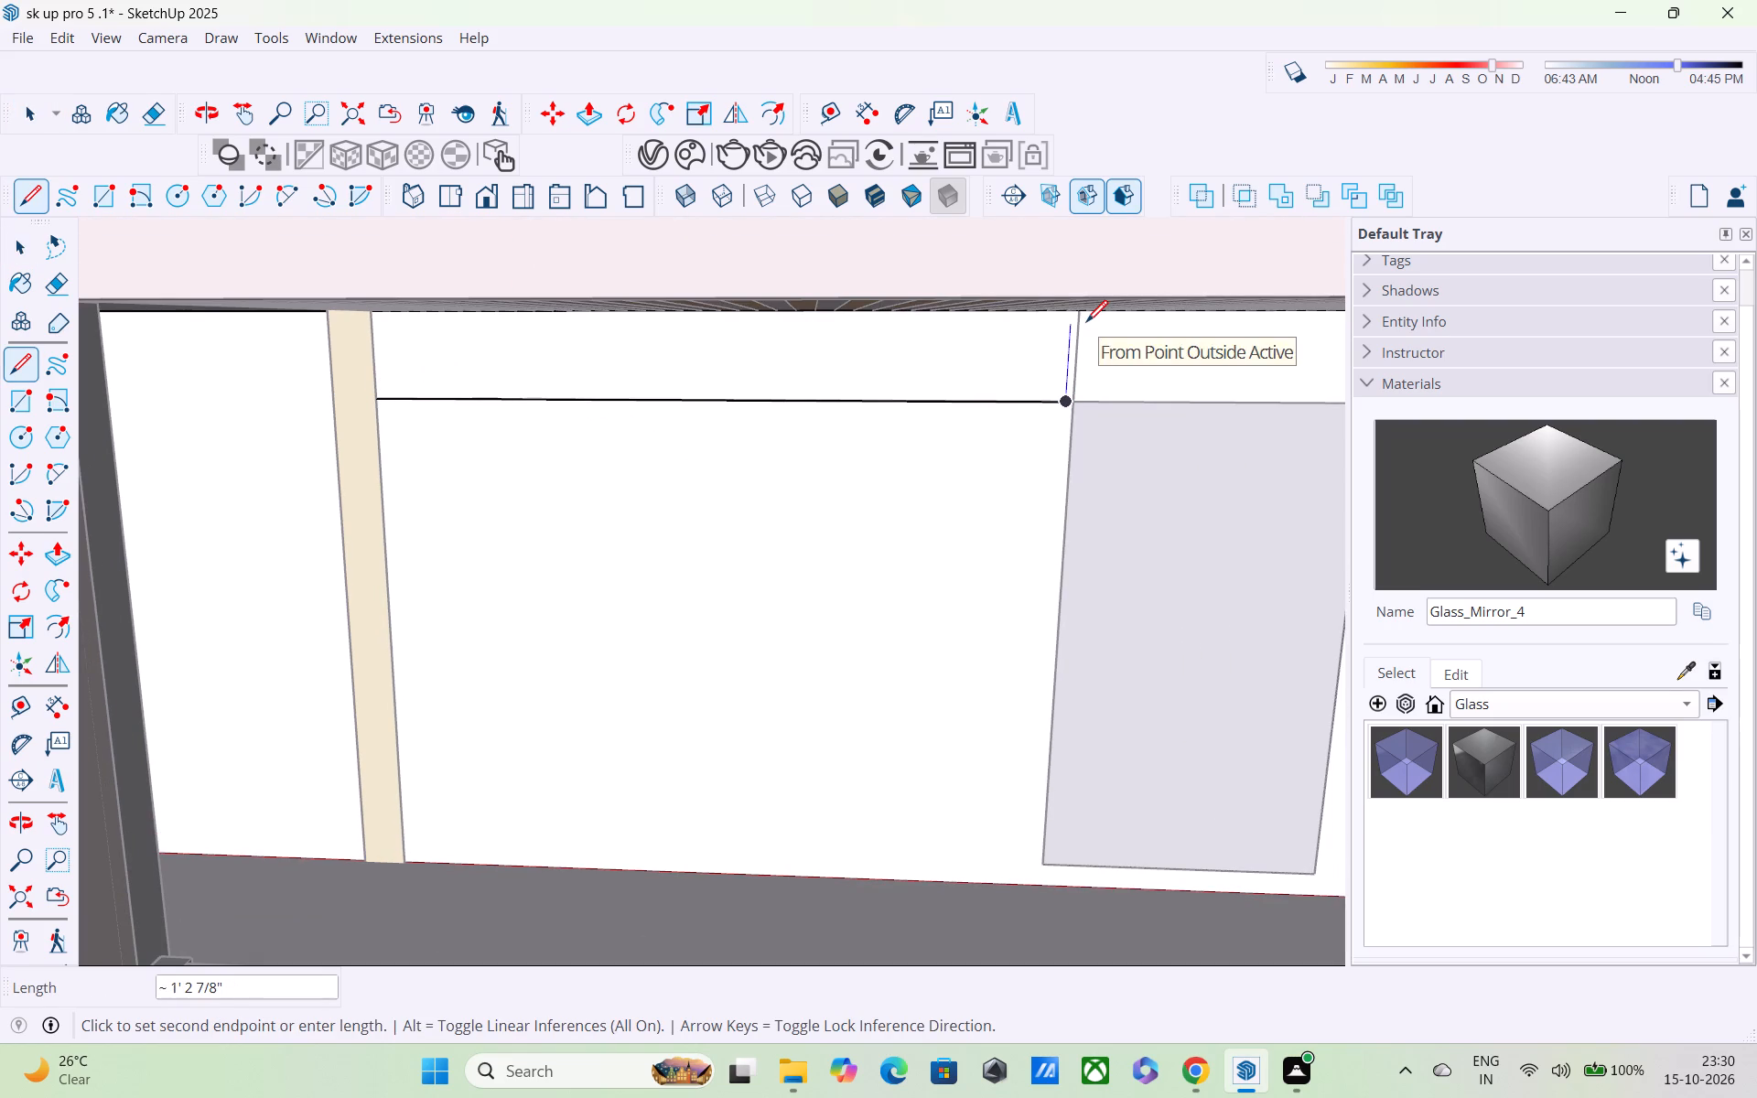
scroll(1058, 415, "up", 4)
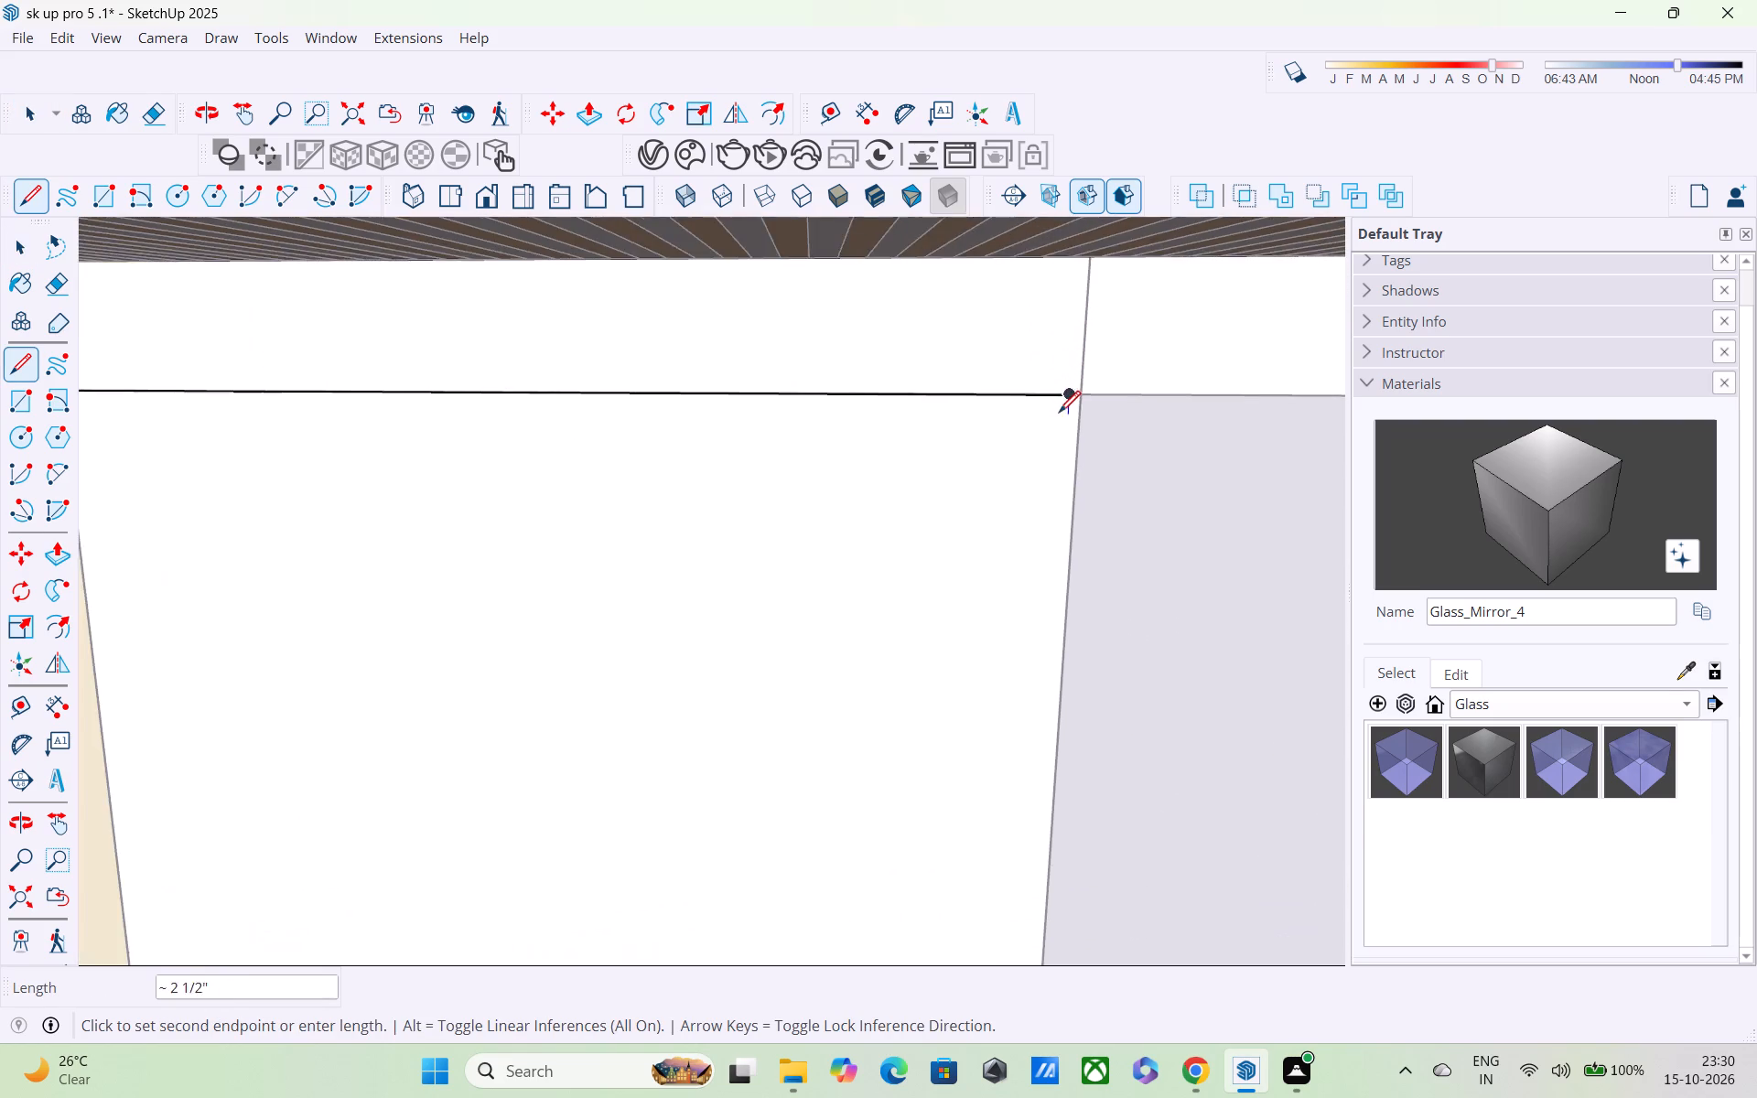
scroll(1076, 411, "up", 1)
left_click(1078, 400)
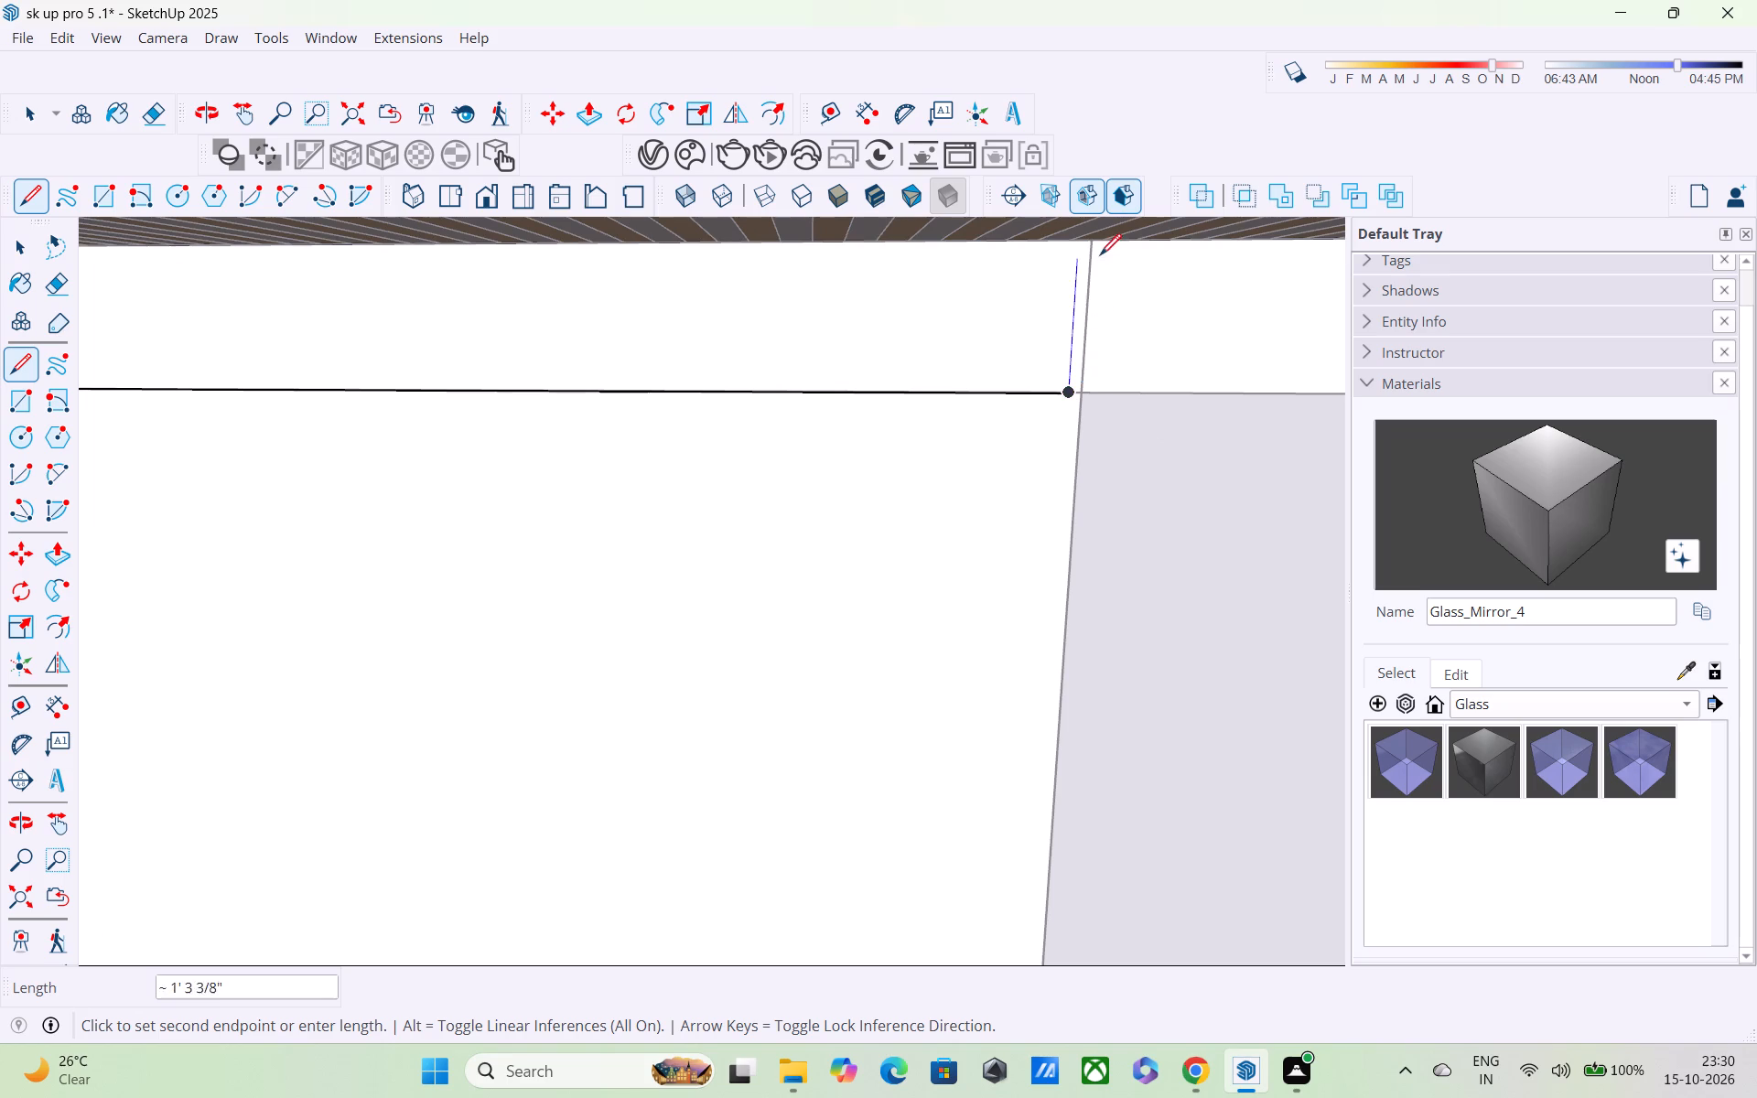
scroll(1106, 383, "up", 4)
left_click(1067, 401)
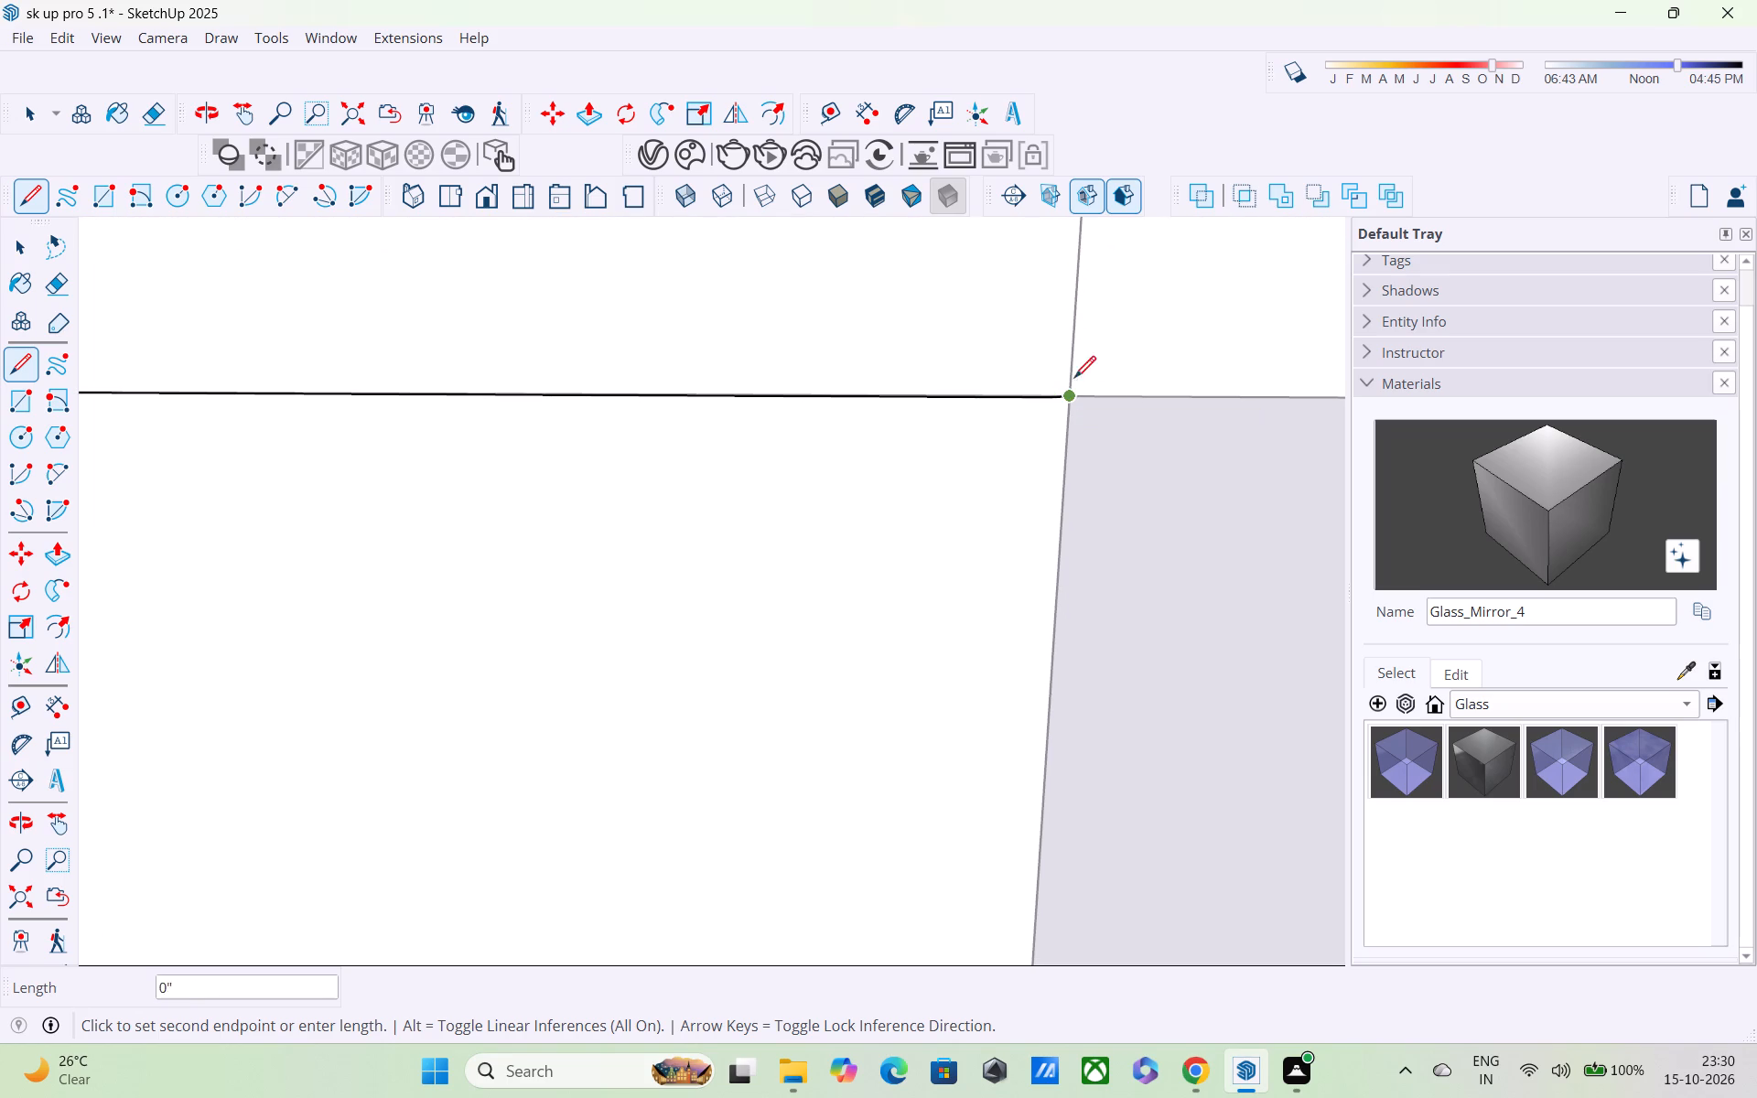
Draw a vertical line from the door's inner top corner up to the edge of the slatted ceiling.
middle_click_drag(1088, 231, 1102, 324, "shift")
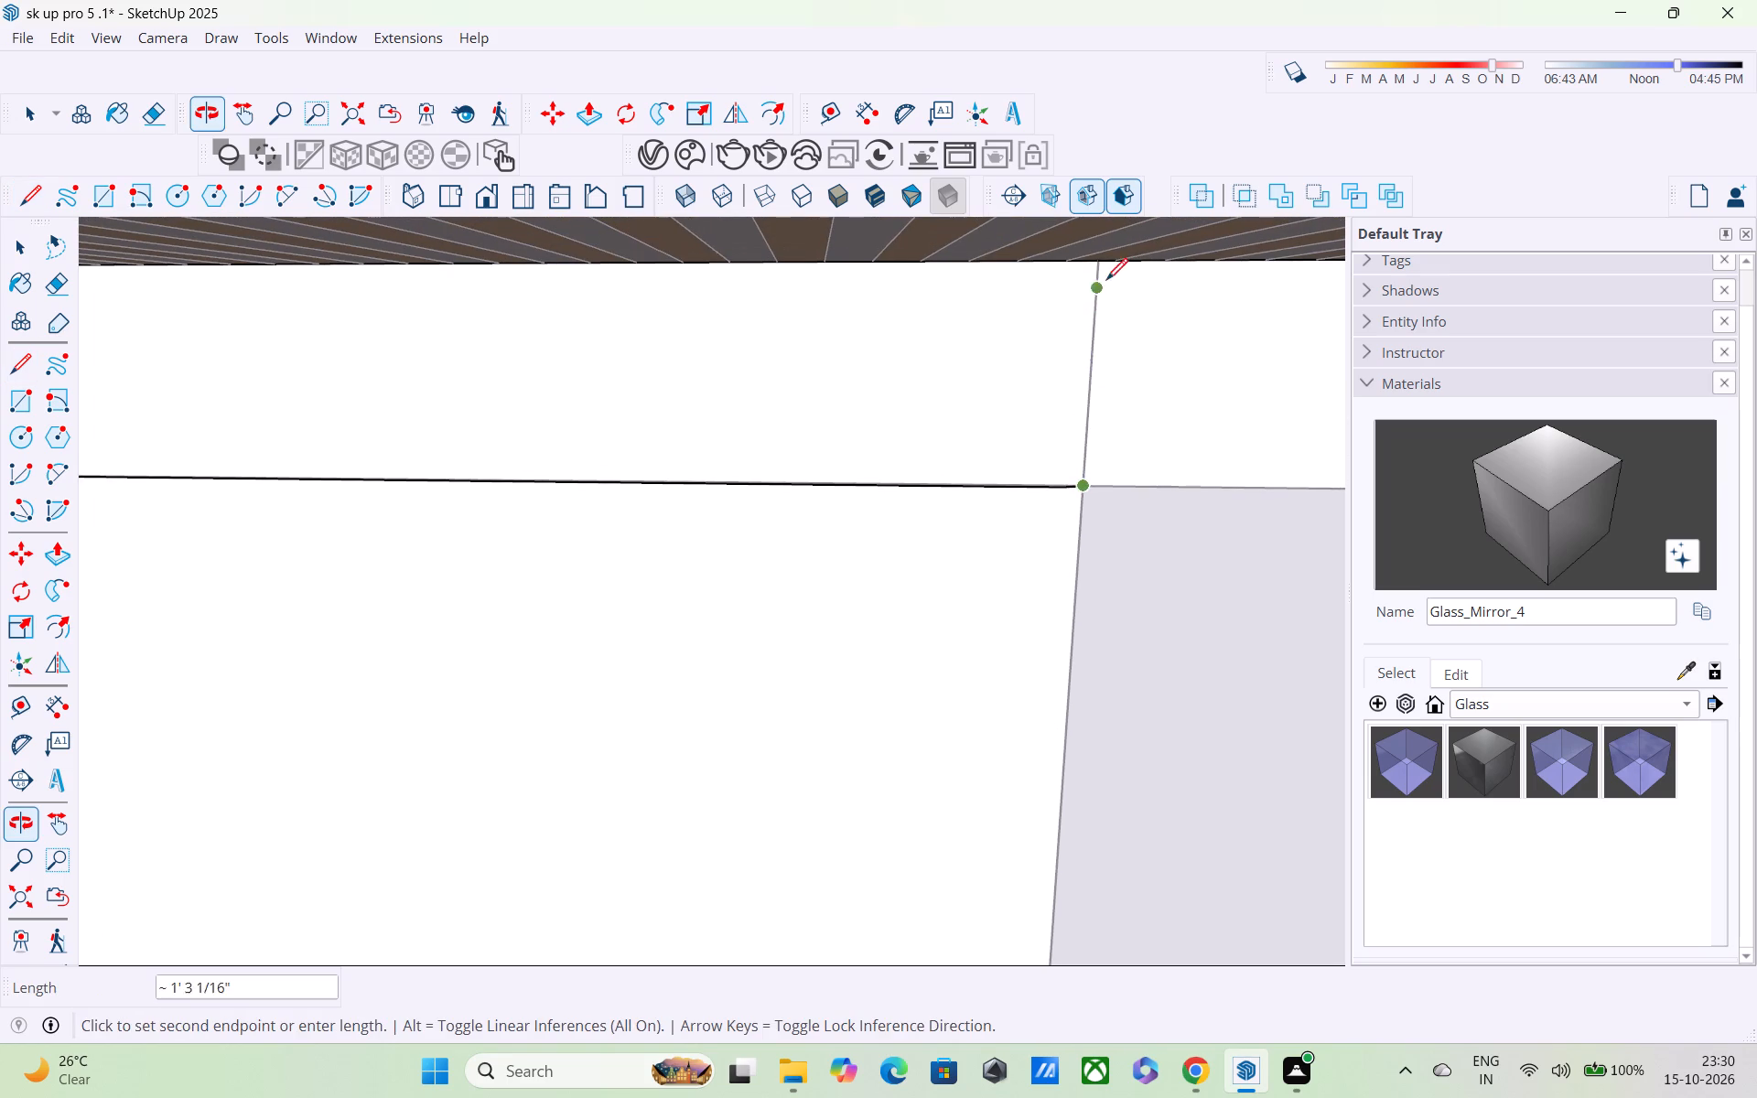
left_click(1105, 265)
scroll(1095, 383, "down", 8)
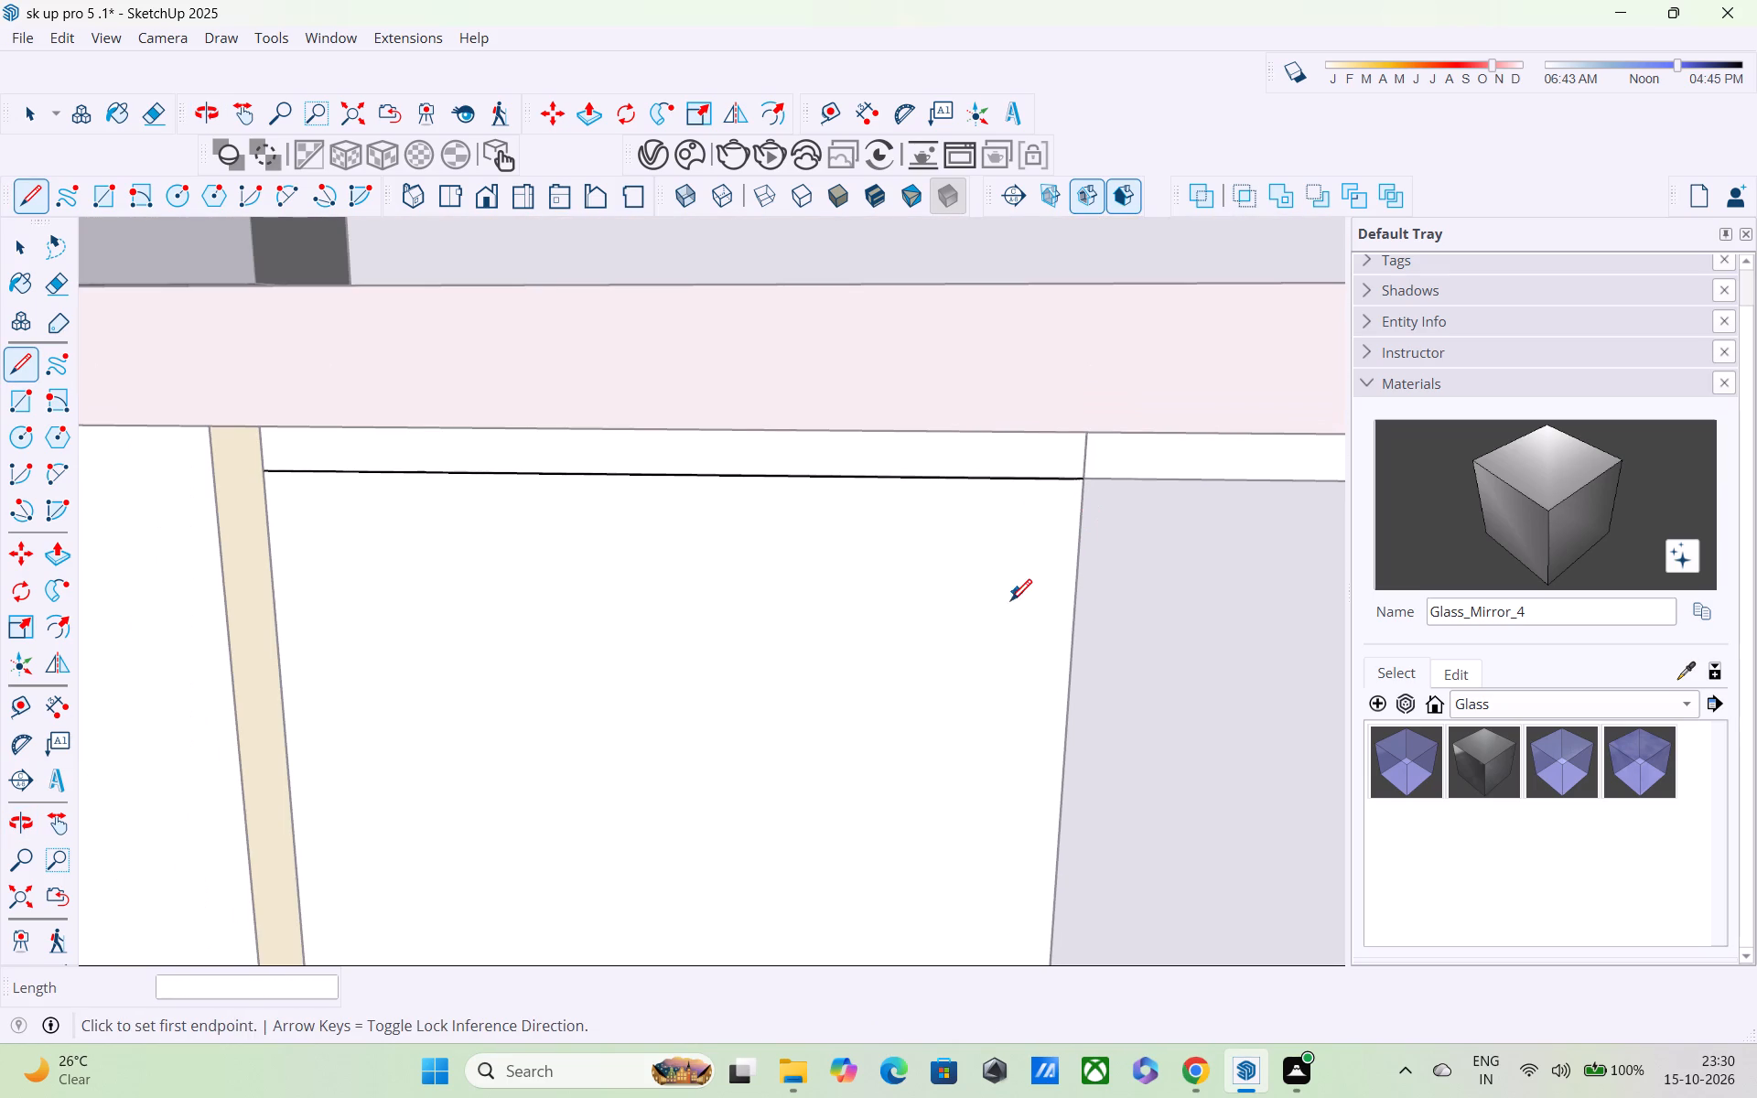
Draw a vertical line about 8' 6" long from the horizontal line, between the yellow strip and the door, down to the balcony floor.
key("l")
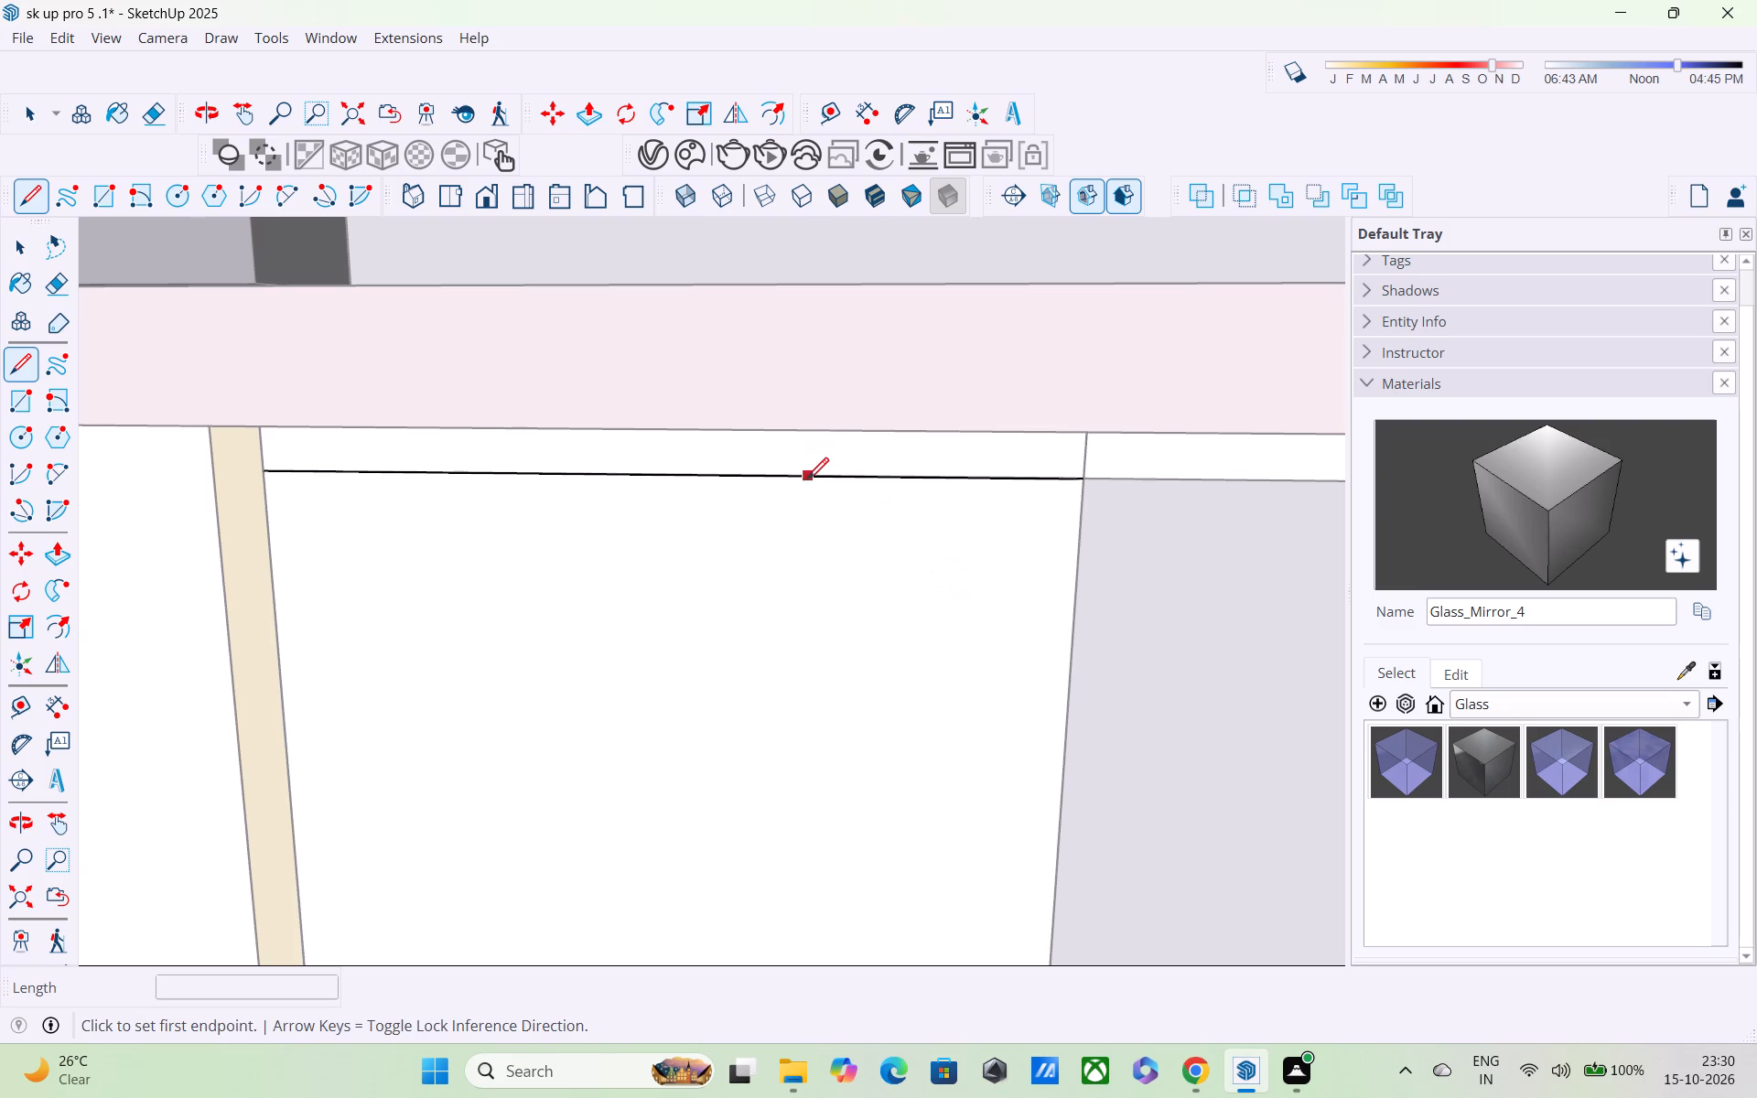
left_click(805, 478)
middle_click_drag(804, 563, 814, 266, "shift")
scroll(813, 416, "down", 2)
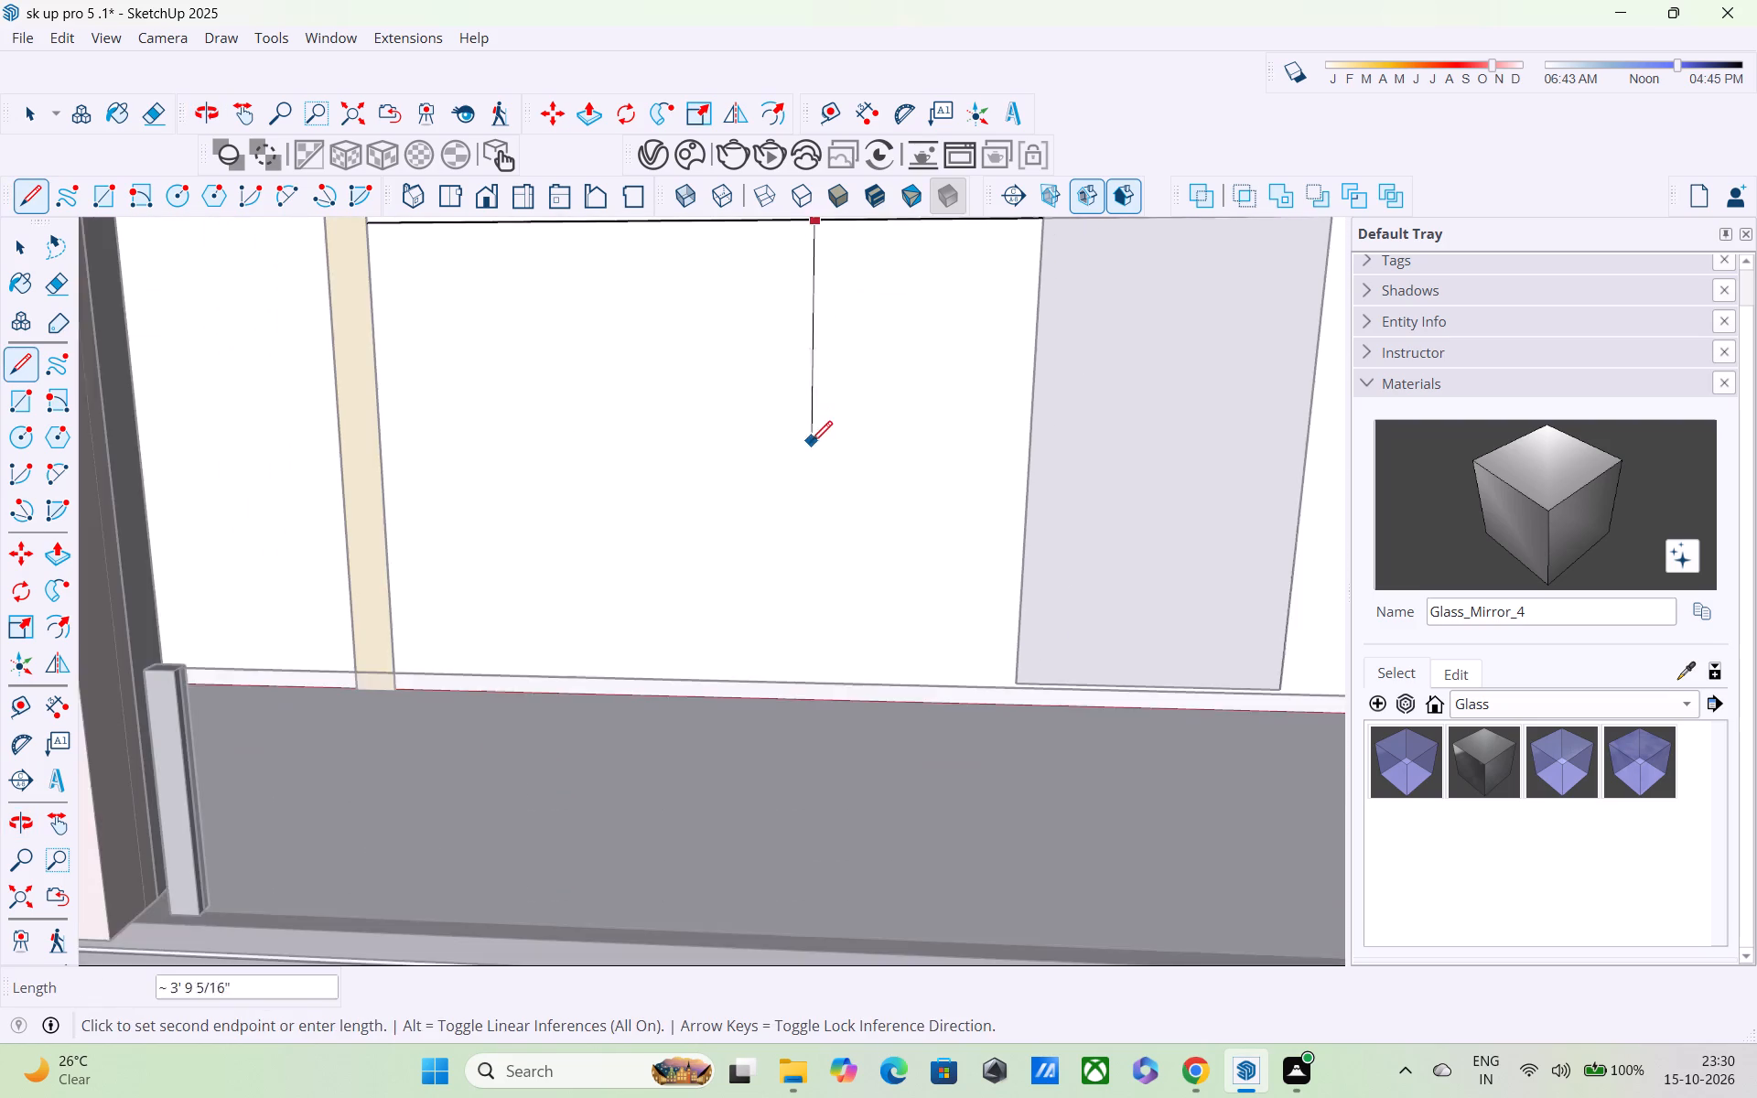
middle_click_drag(811, 446, 812, 653)
middle_click_drag(812, 641, 841, 234)
scroll(841, 424, "down", 2)
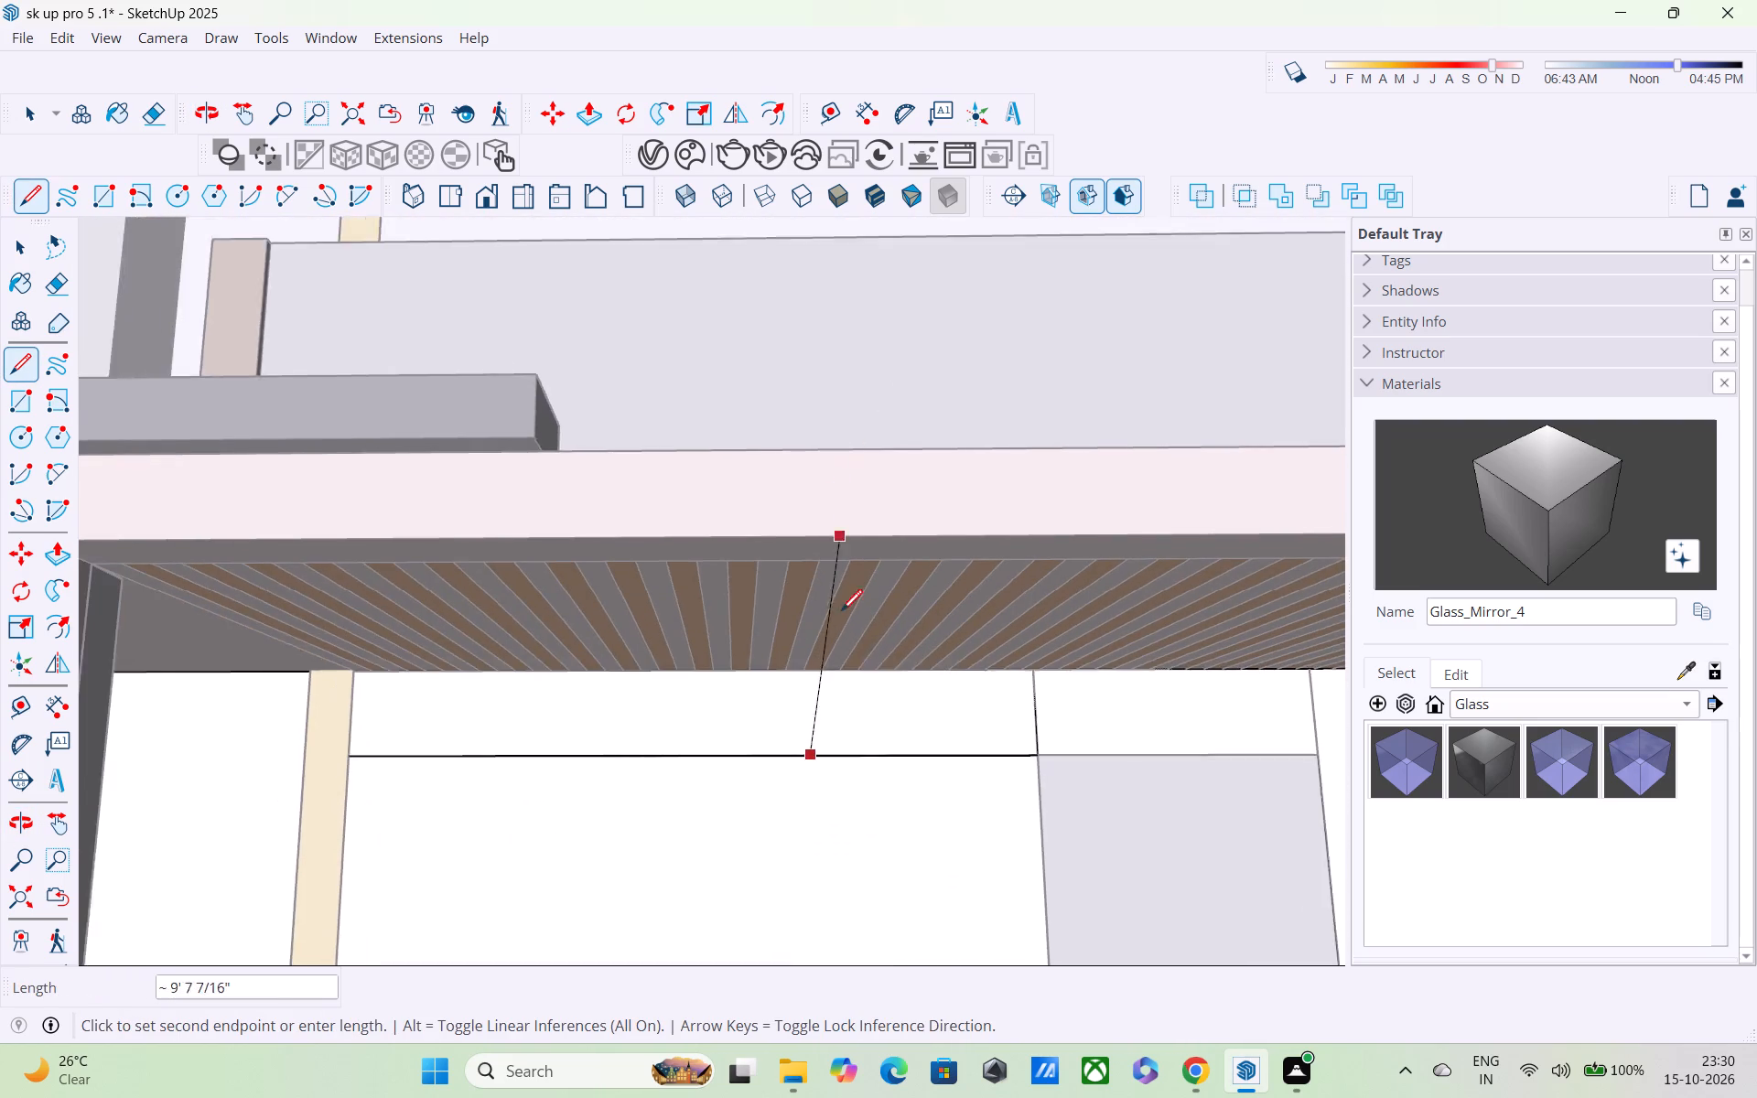
scroll(841, 613, "down", 1)
middle_click_drag(829, 798, 826, 403, "shift")
middle_click_drag(801, 471, 796, 554)
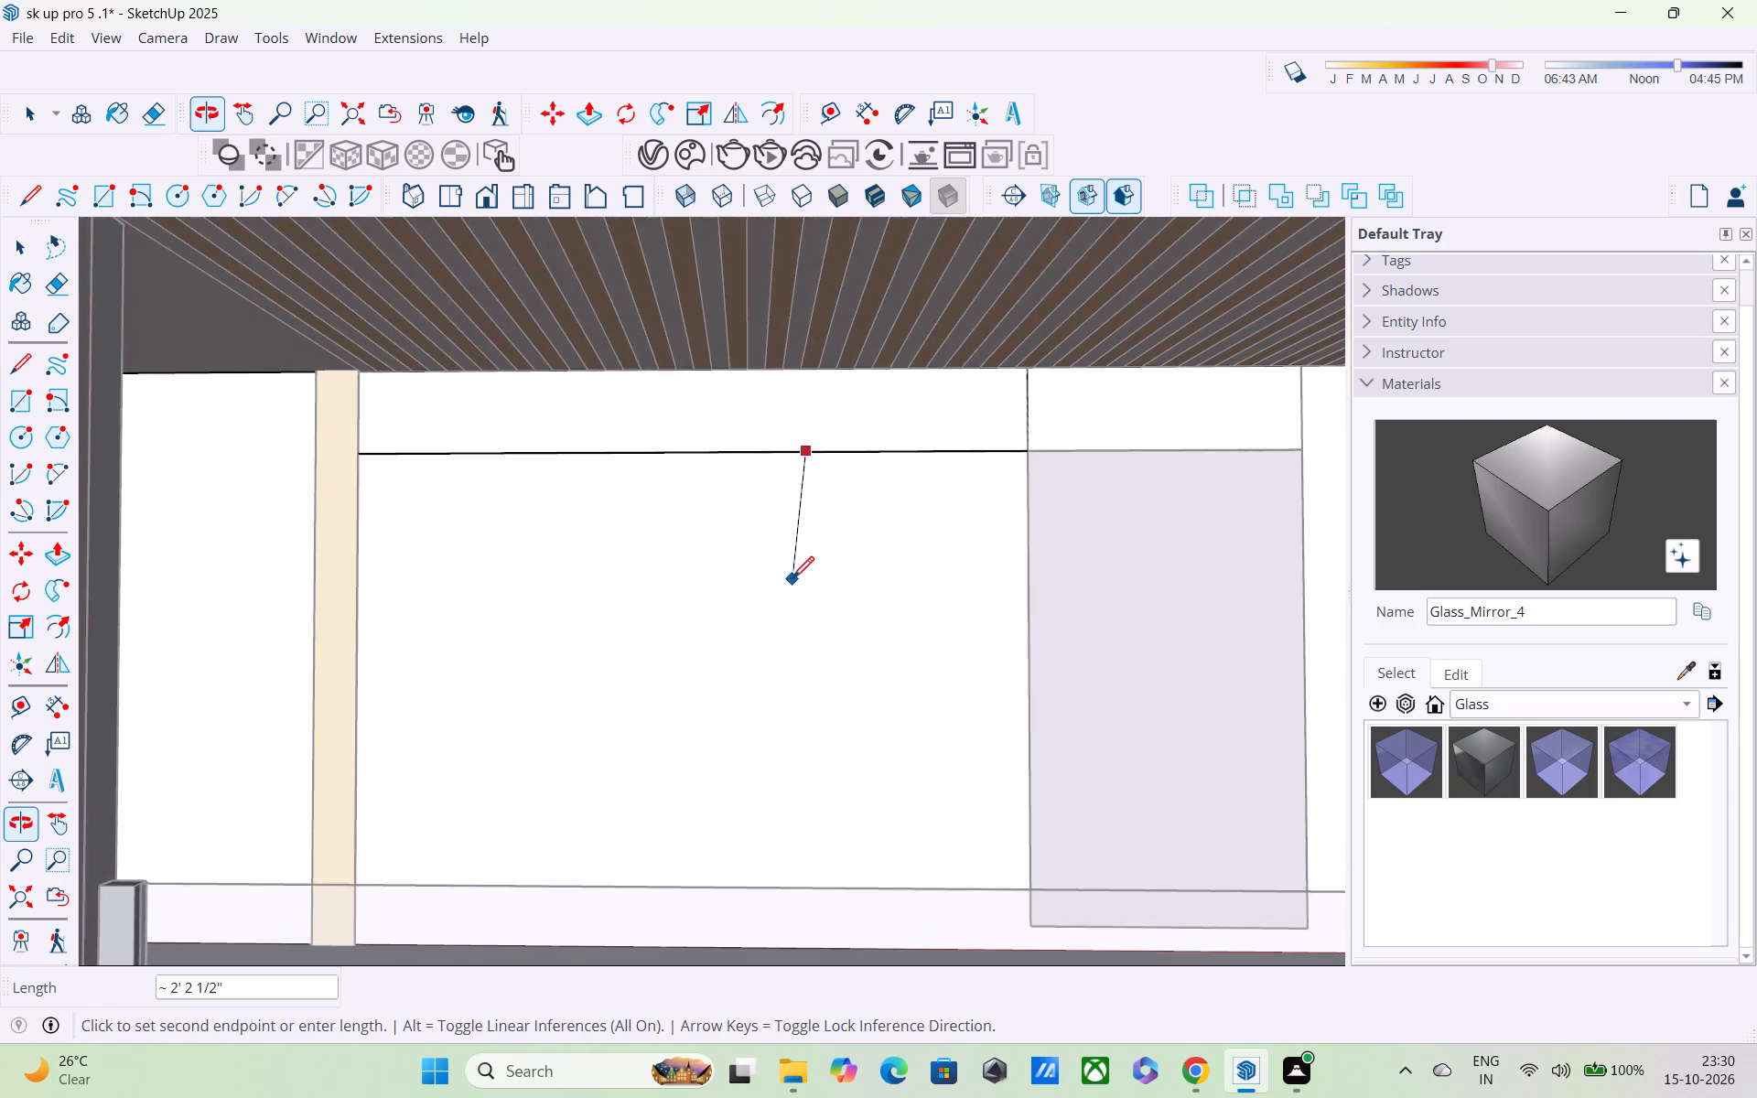
scroll(792, 580, "down", 3)
middle_click_drag(792, 644, 794, 705)
middle_click_drag(793, 697, 801, 341, "shift")
middle_click_drag(792, 395, 781, 570)
scroll(781, 570, "up", 9)
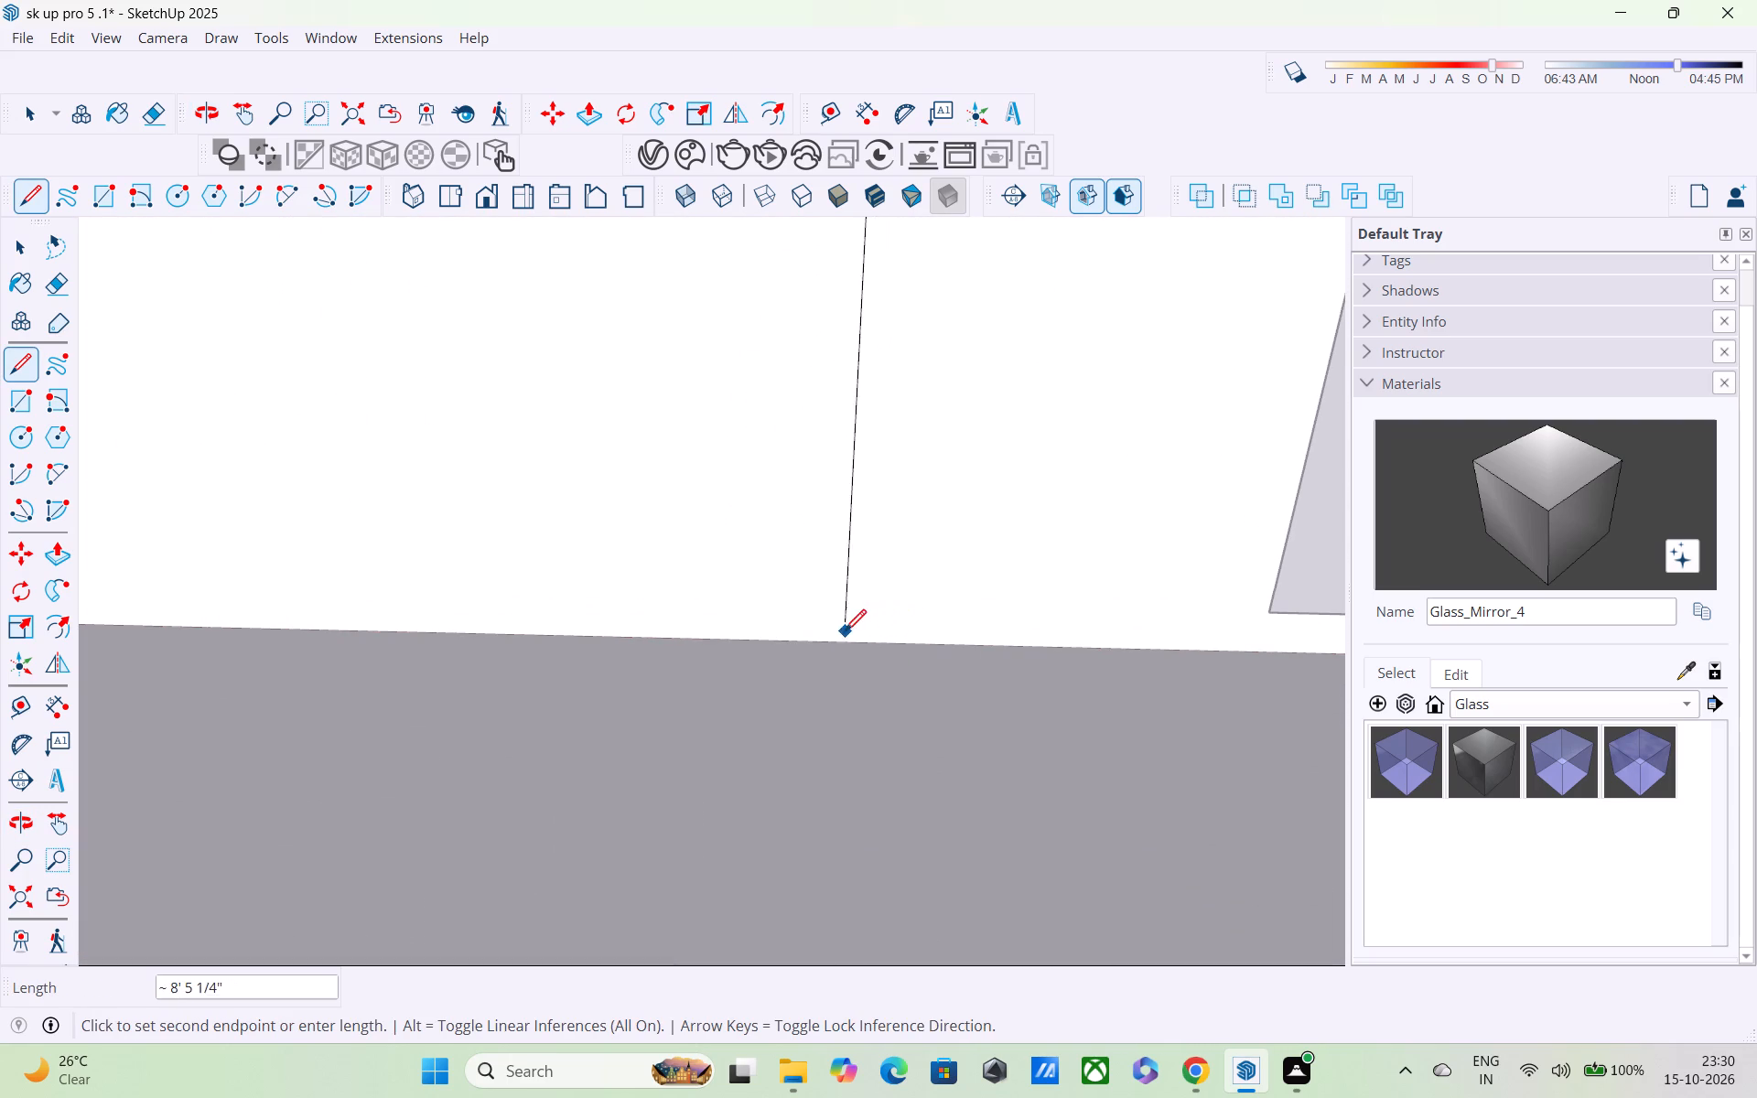
left_click(841, 640)
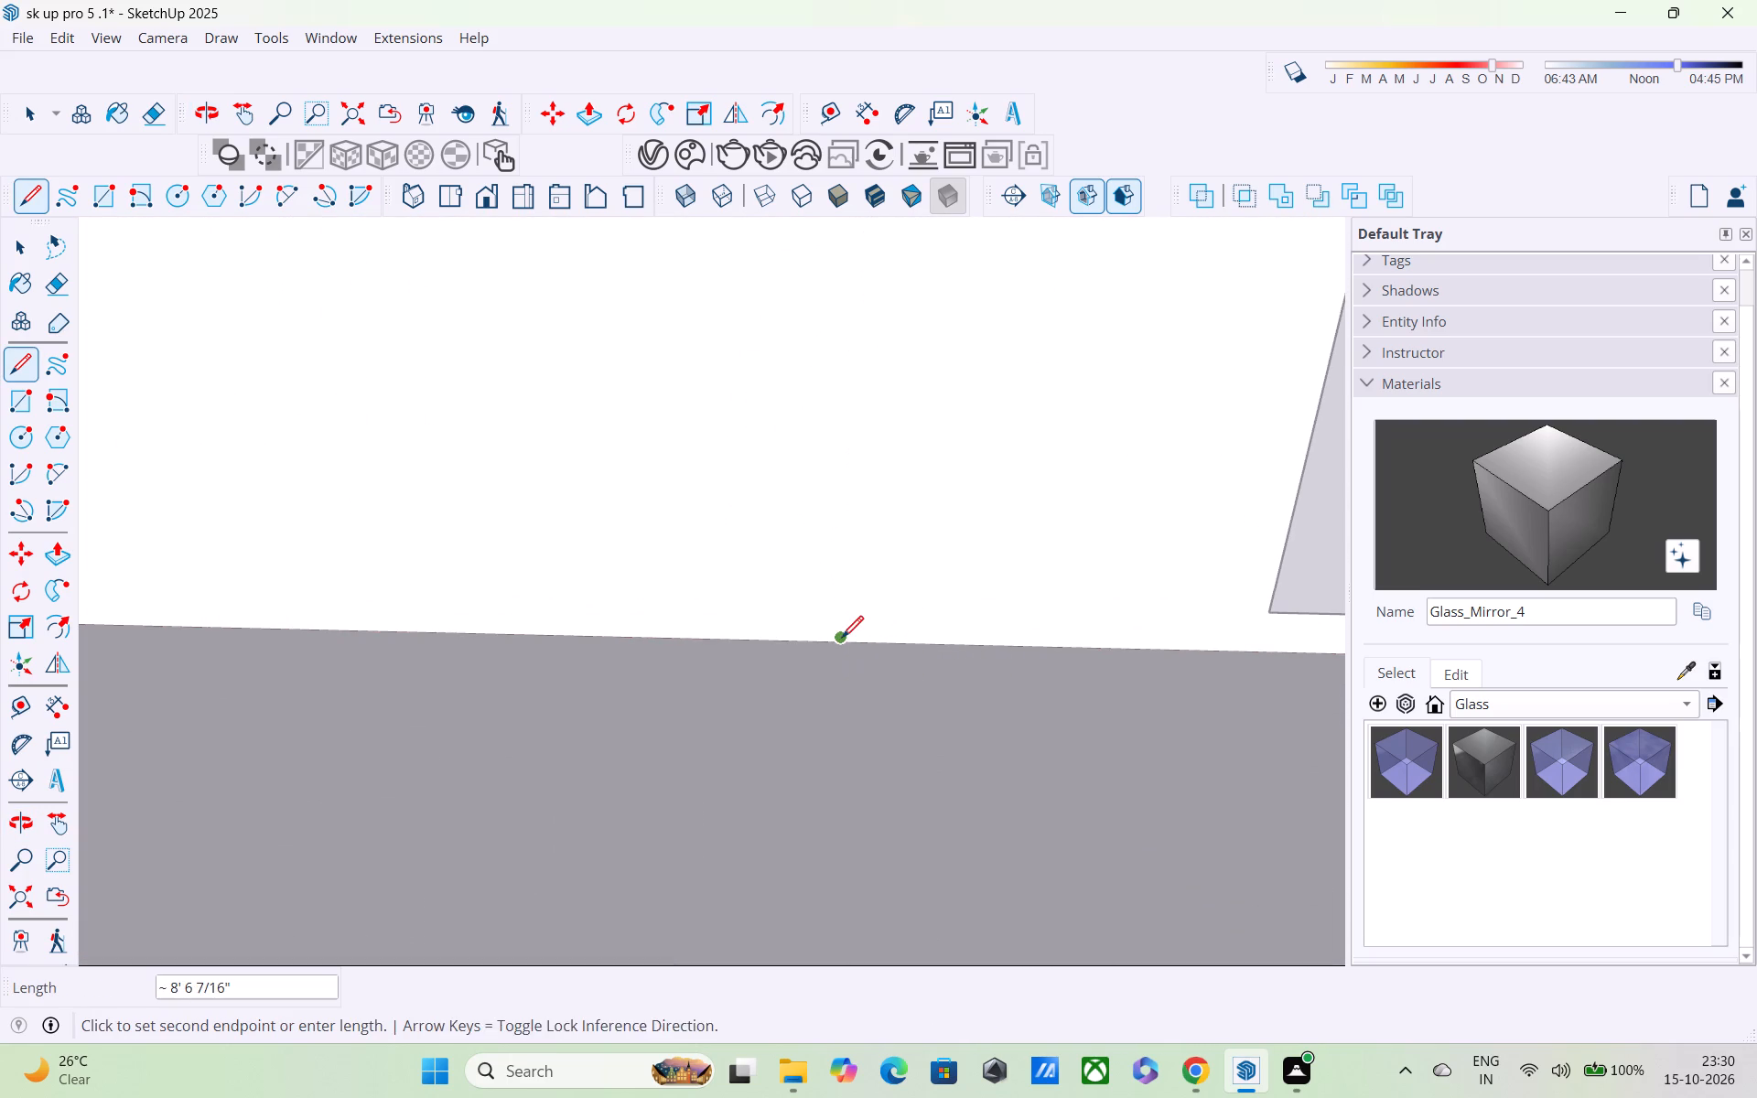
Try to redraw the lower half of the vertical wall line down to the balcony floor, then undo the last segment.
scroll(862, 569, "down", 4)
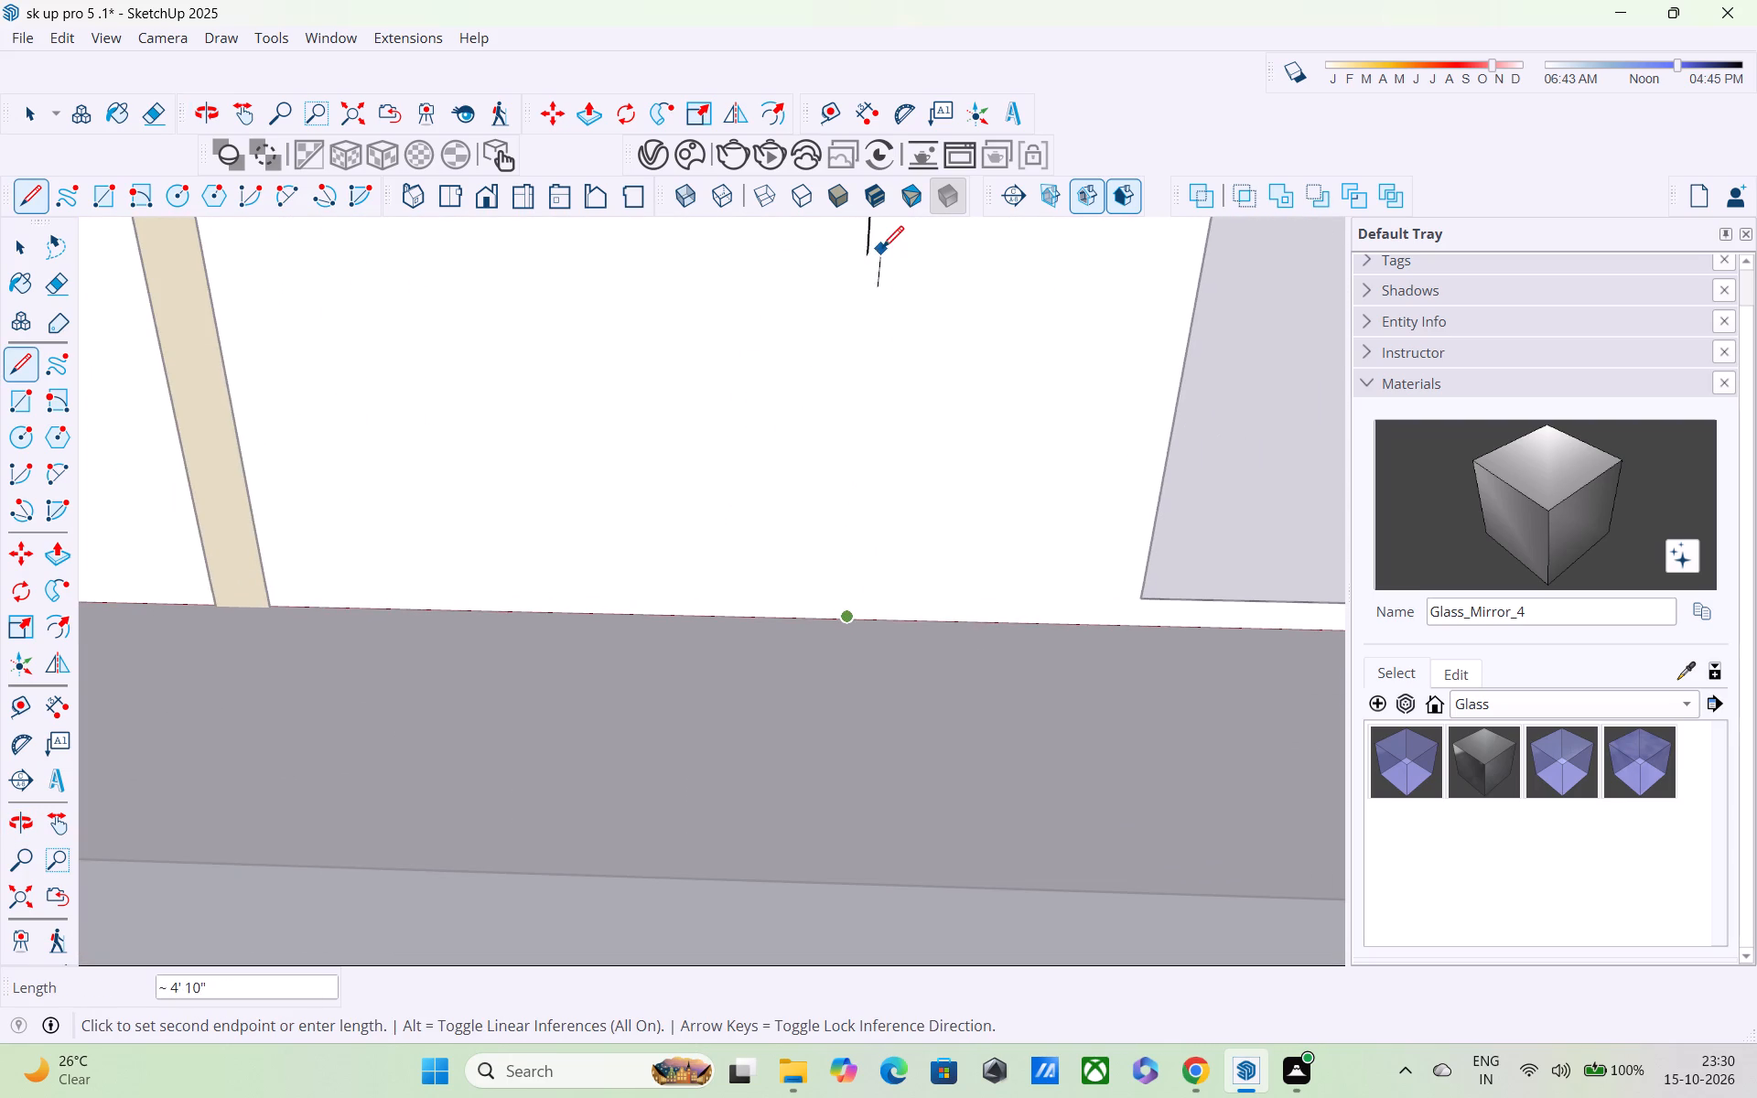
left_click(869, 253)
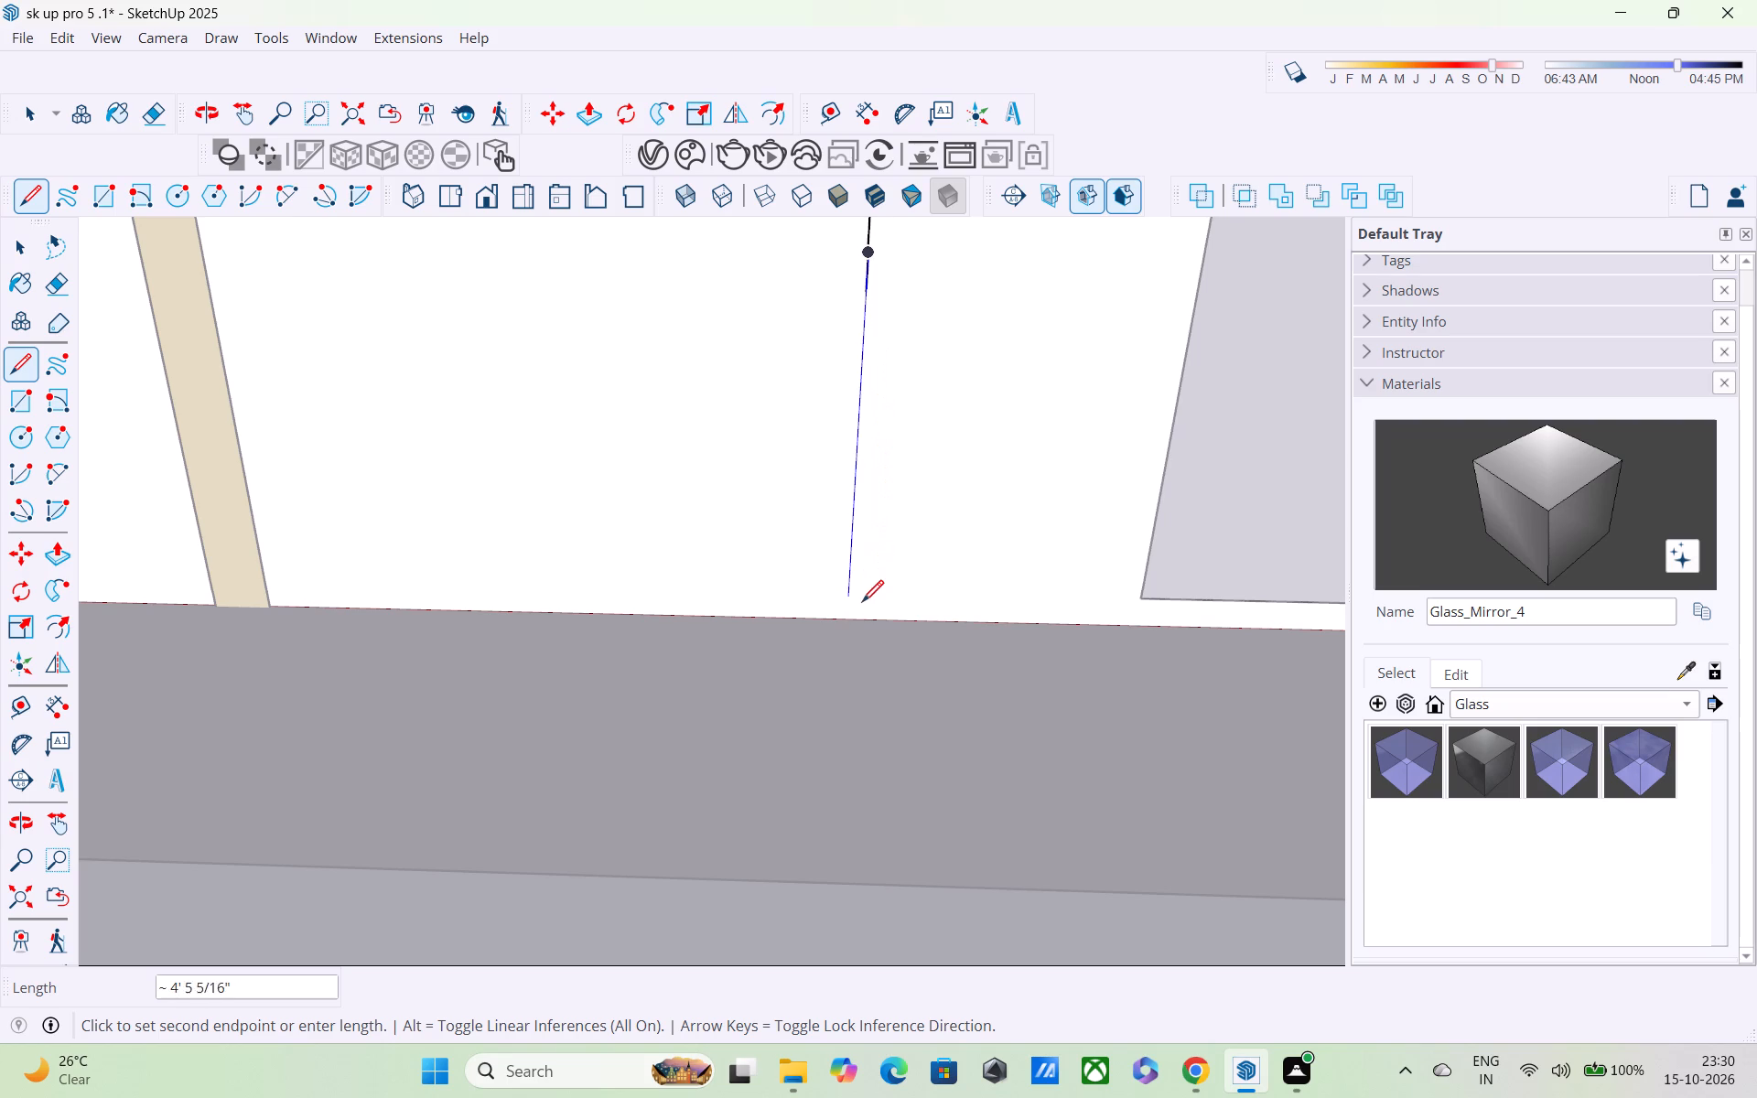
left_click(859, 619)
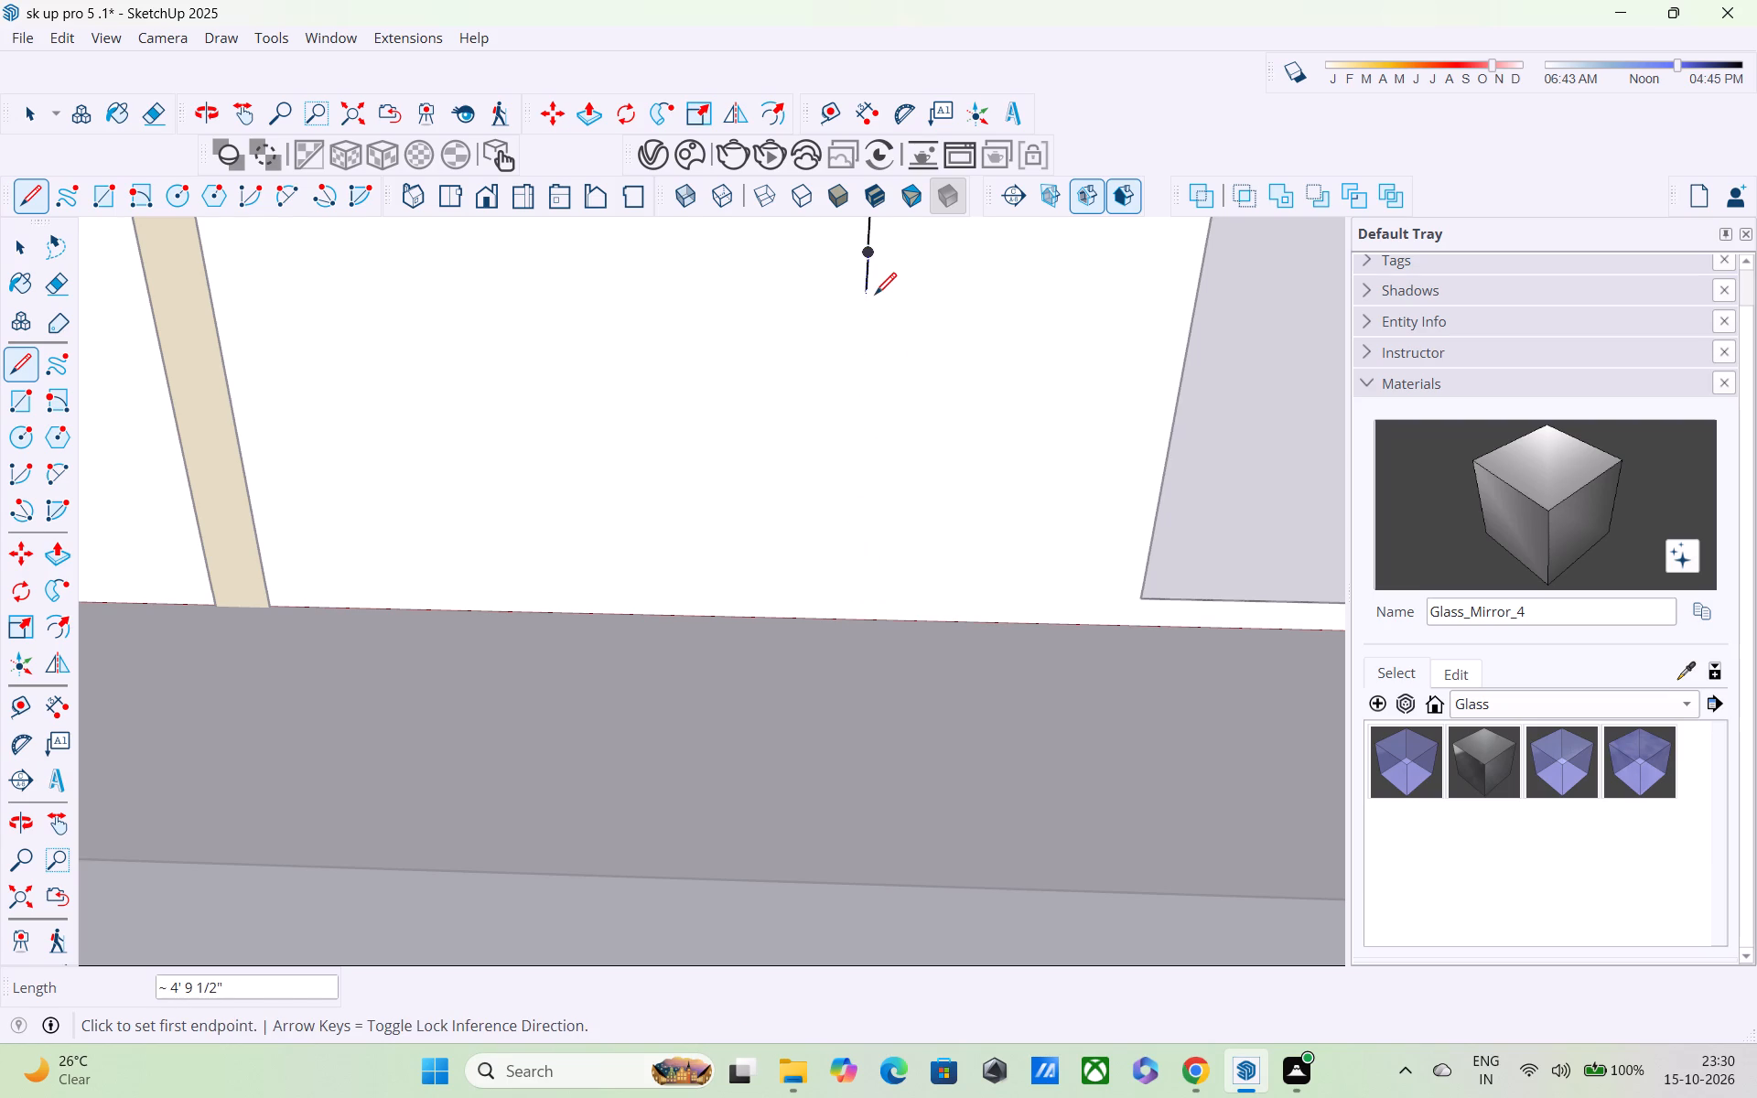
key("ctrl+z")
Draw the lower half of the vertical wall line, about 4' 10" long, tracing it down to the floor and back up.
scroll(874, 281, "down", 3)
middle_click_drag(869, 271, 876, 507, "shift")
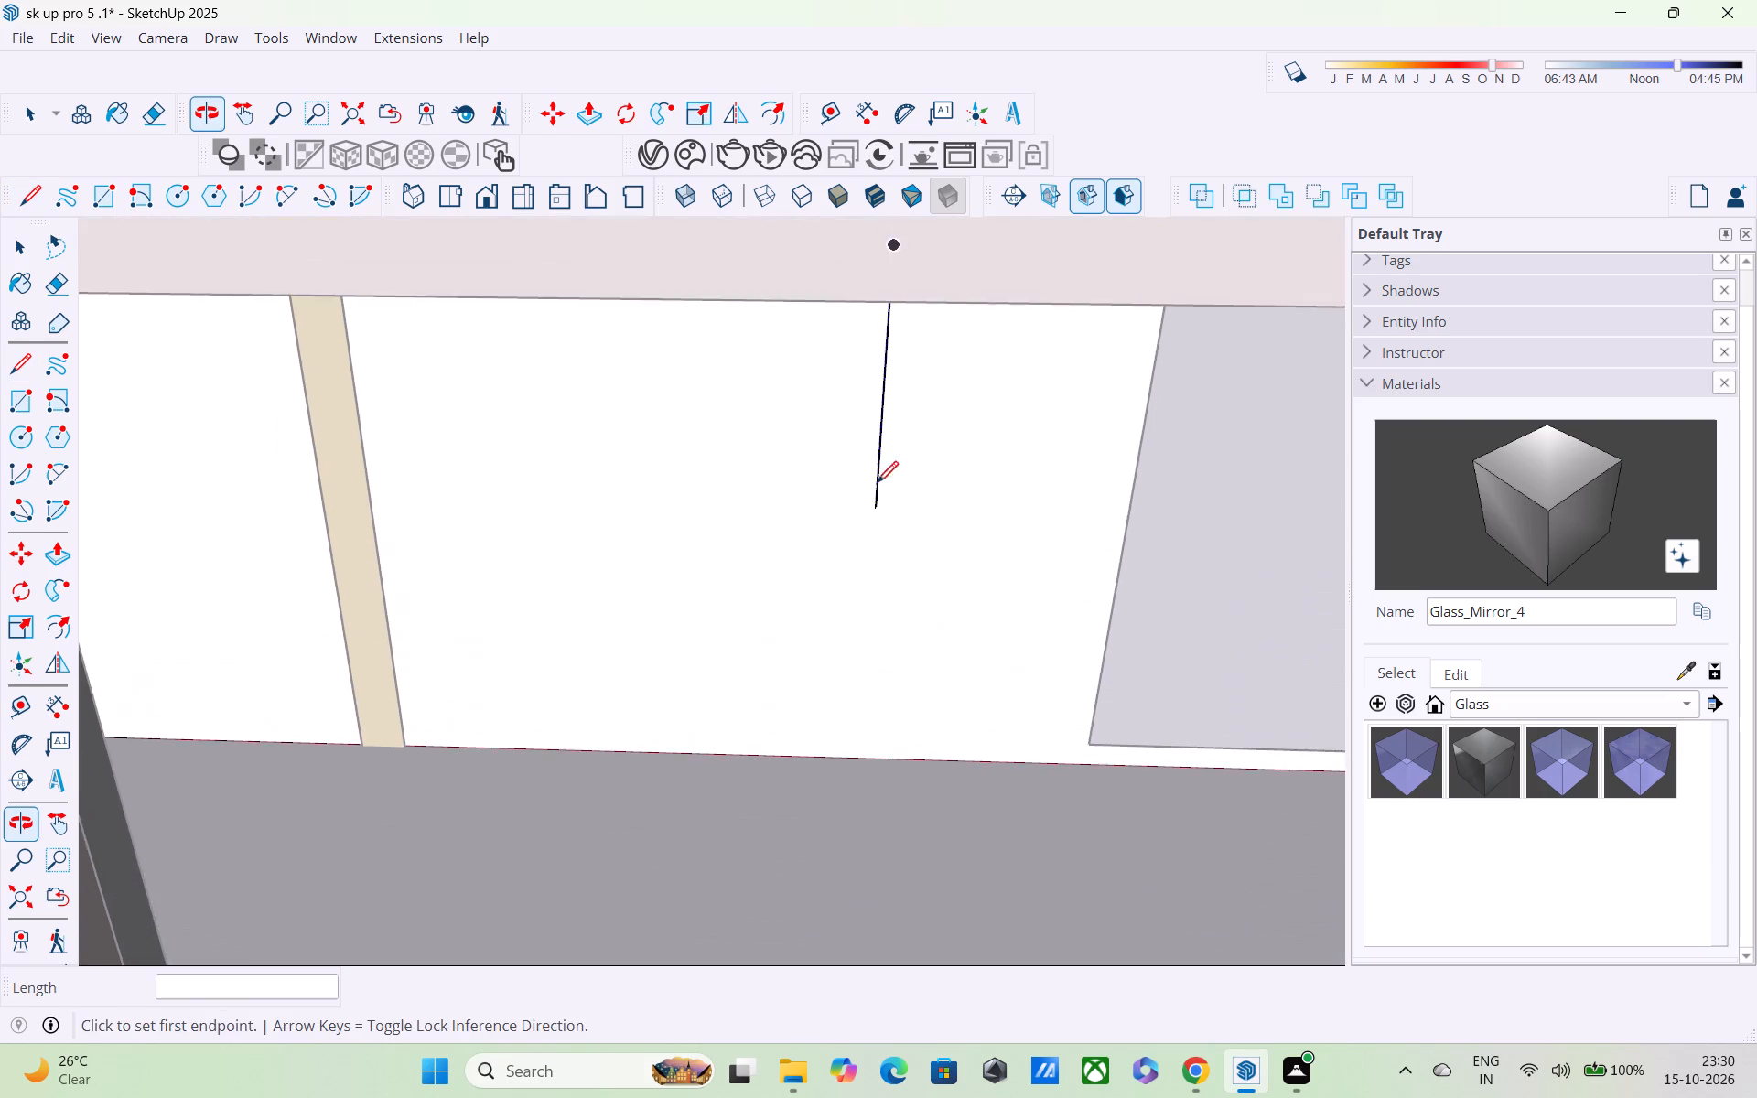
scroll(879, 456, "down", 3)
middle_click_drag(879, 441, 879, 327)
scroll(889, 280, "up", 2)
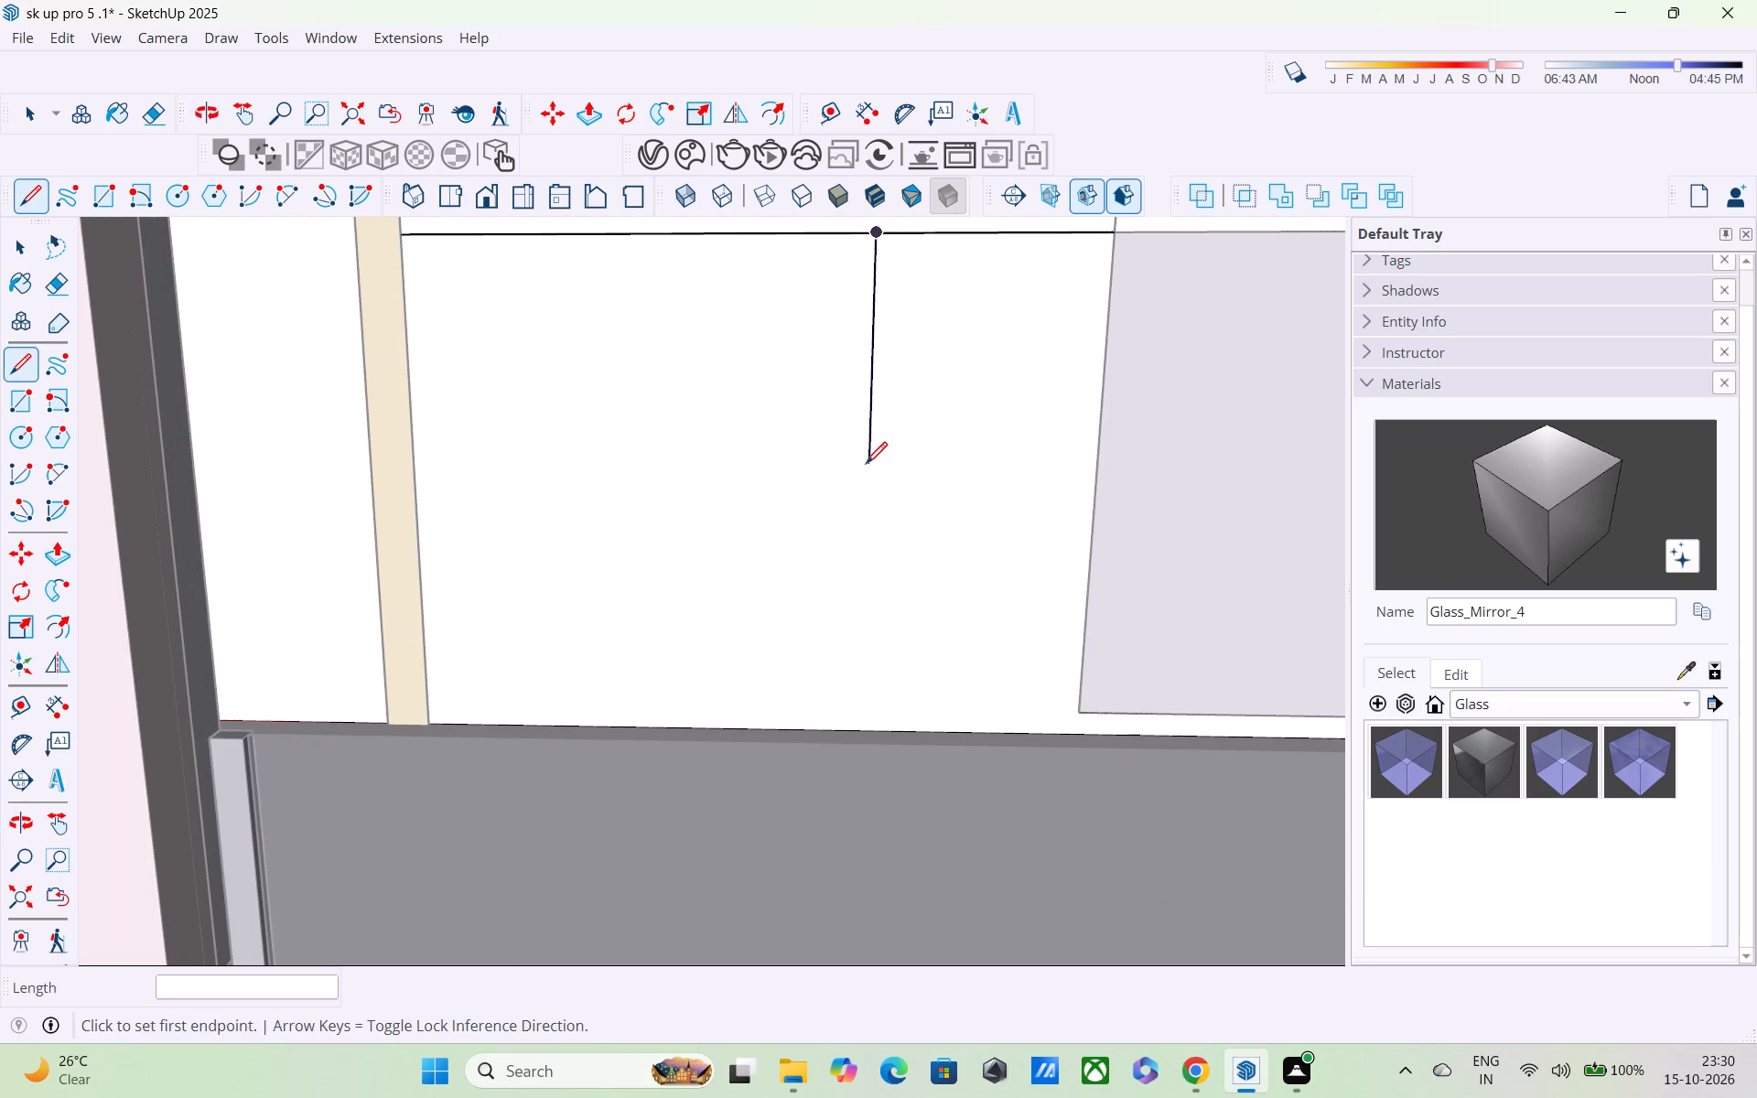
left_click(867, 462)
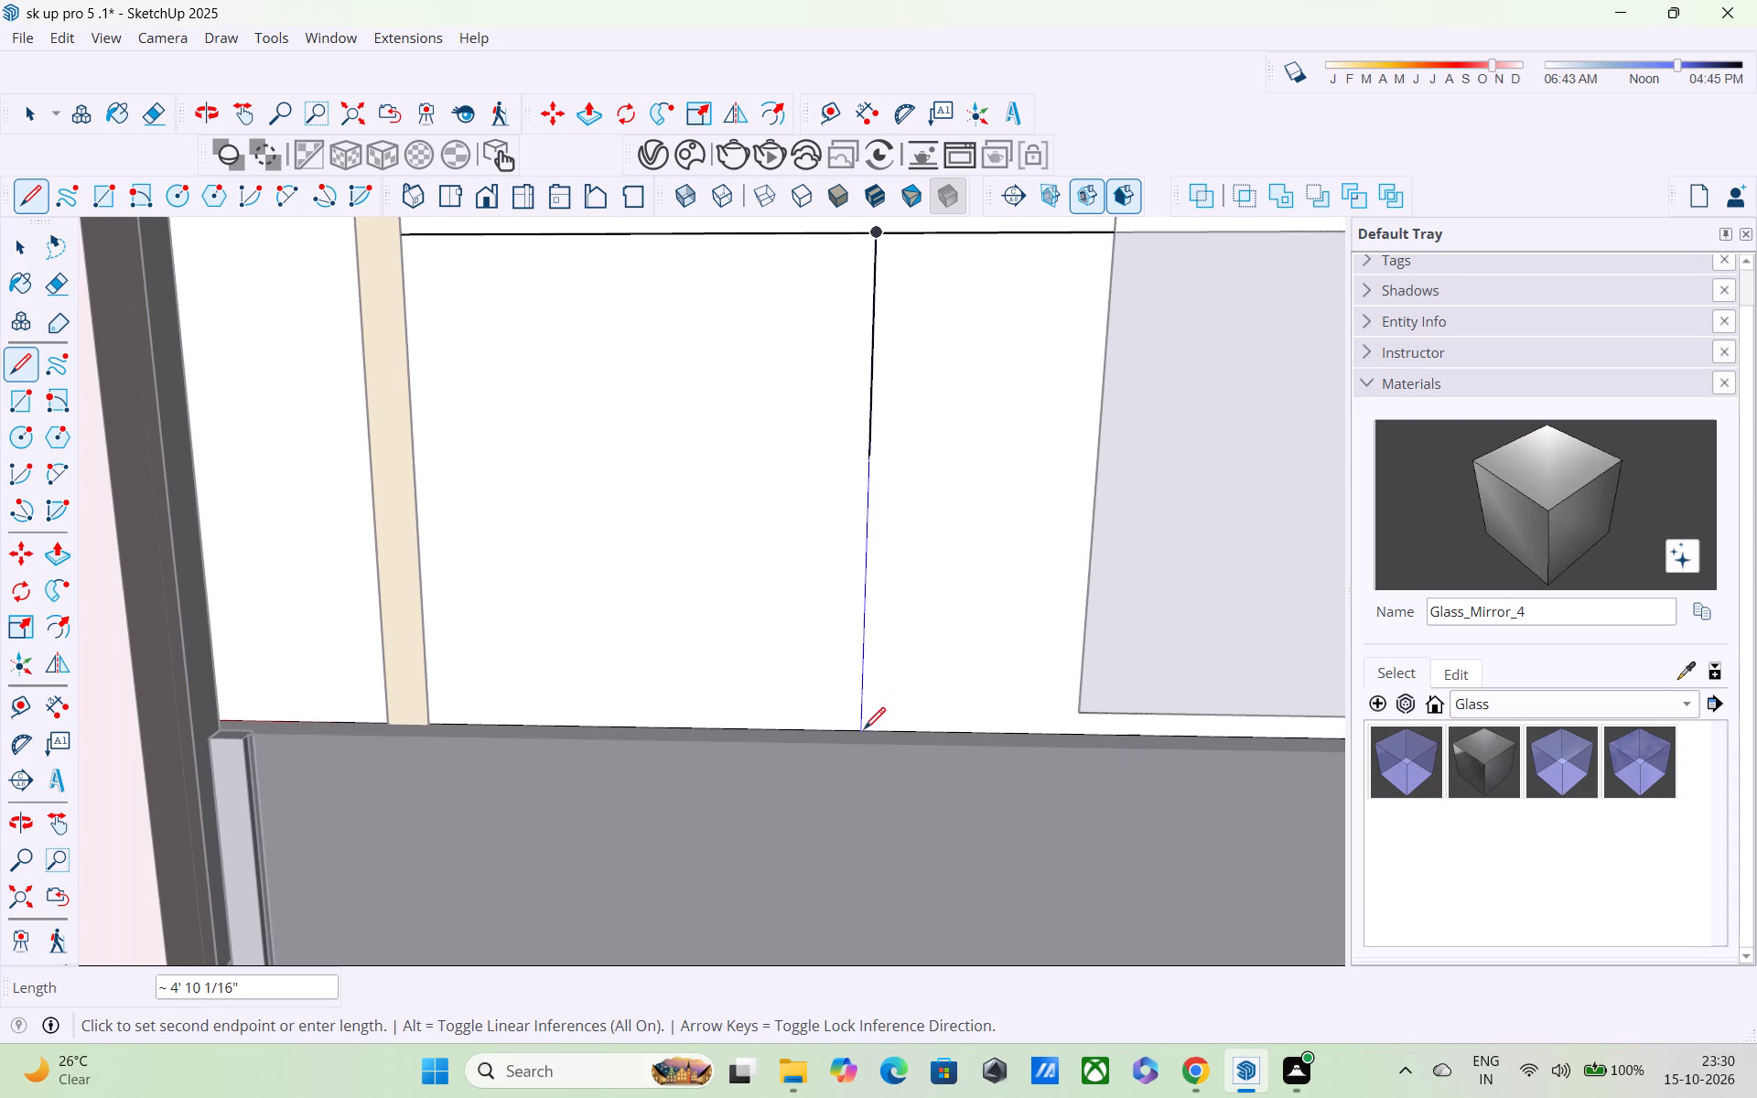
left_click(863, 733)
scroll(893, 470, "up", 3)
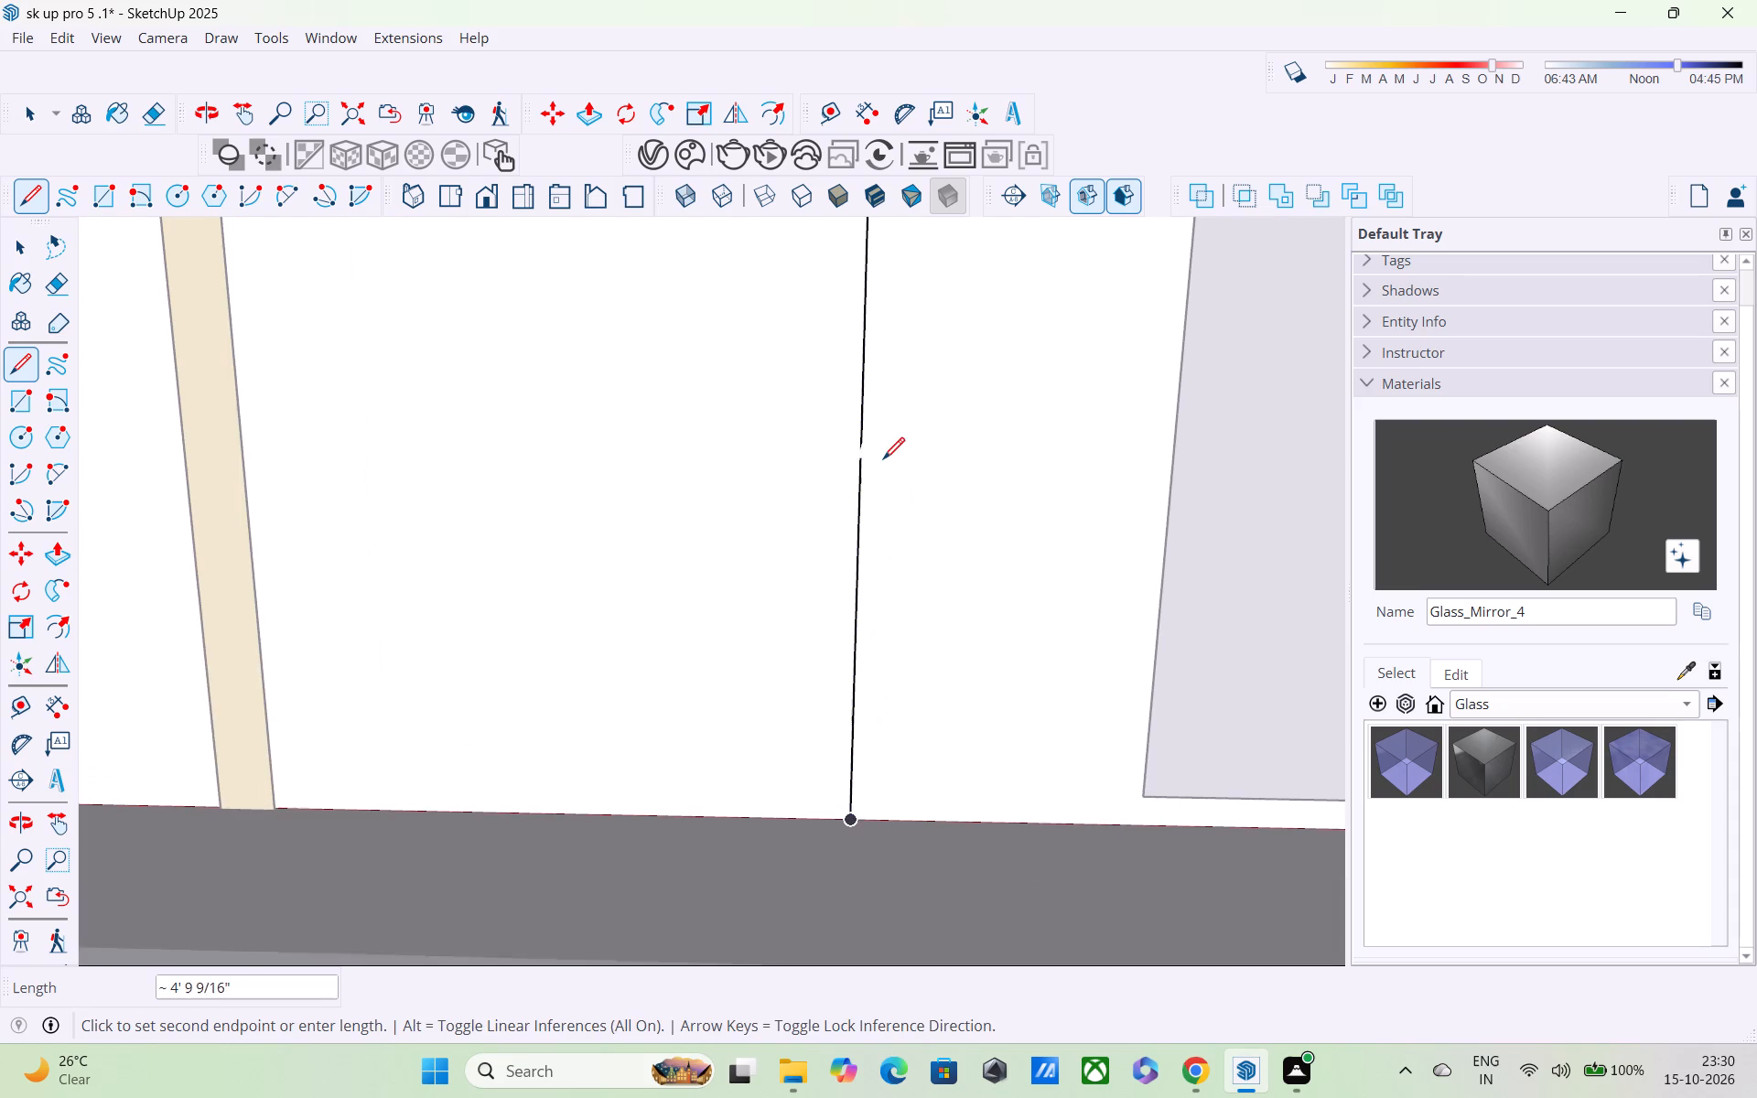
left_click(865, 439)
Draw a horizontal line from partway down the vertical line to the yellow strip, and a line up the strip's edge to the upper line.
scroll(866, 440, "down", 6)
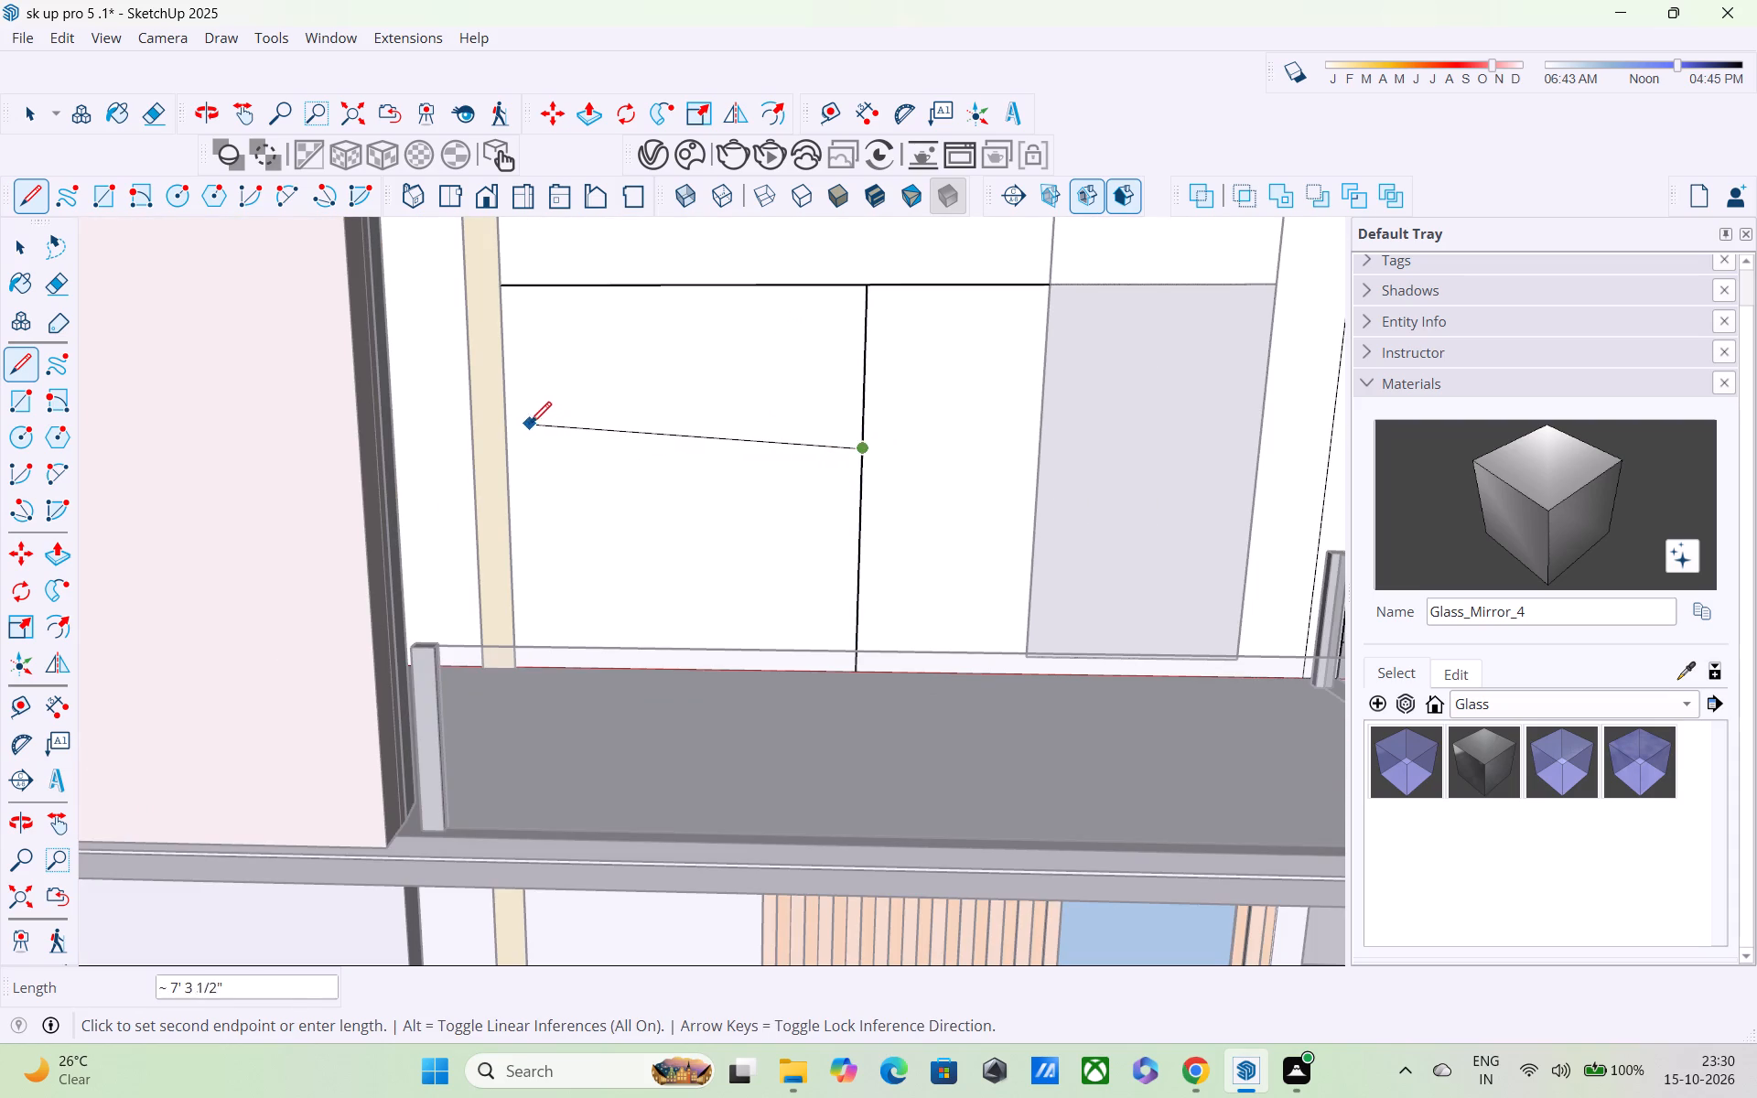
left_click(512, 448)
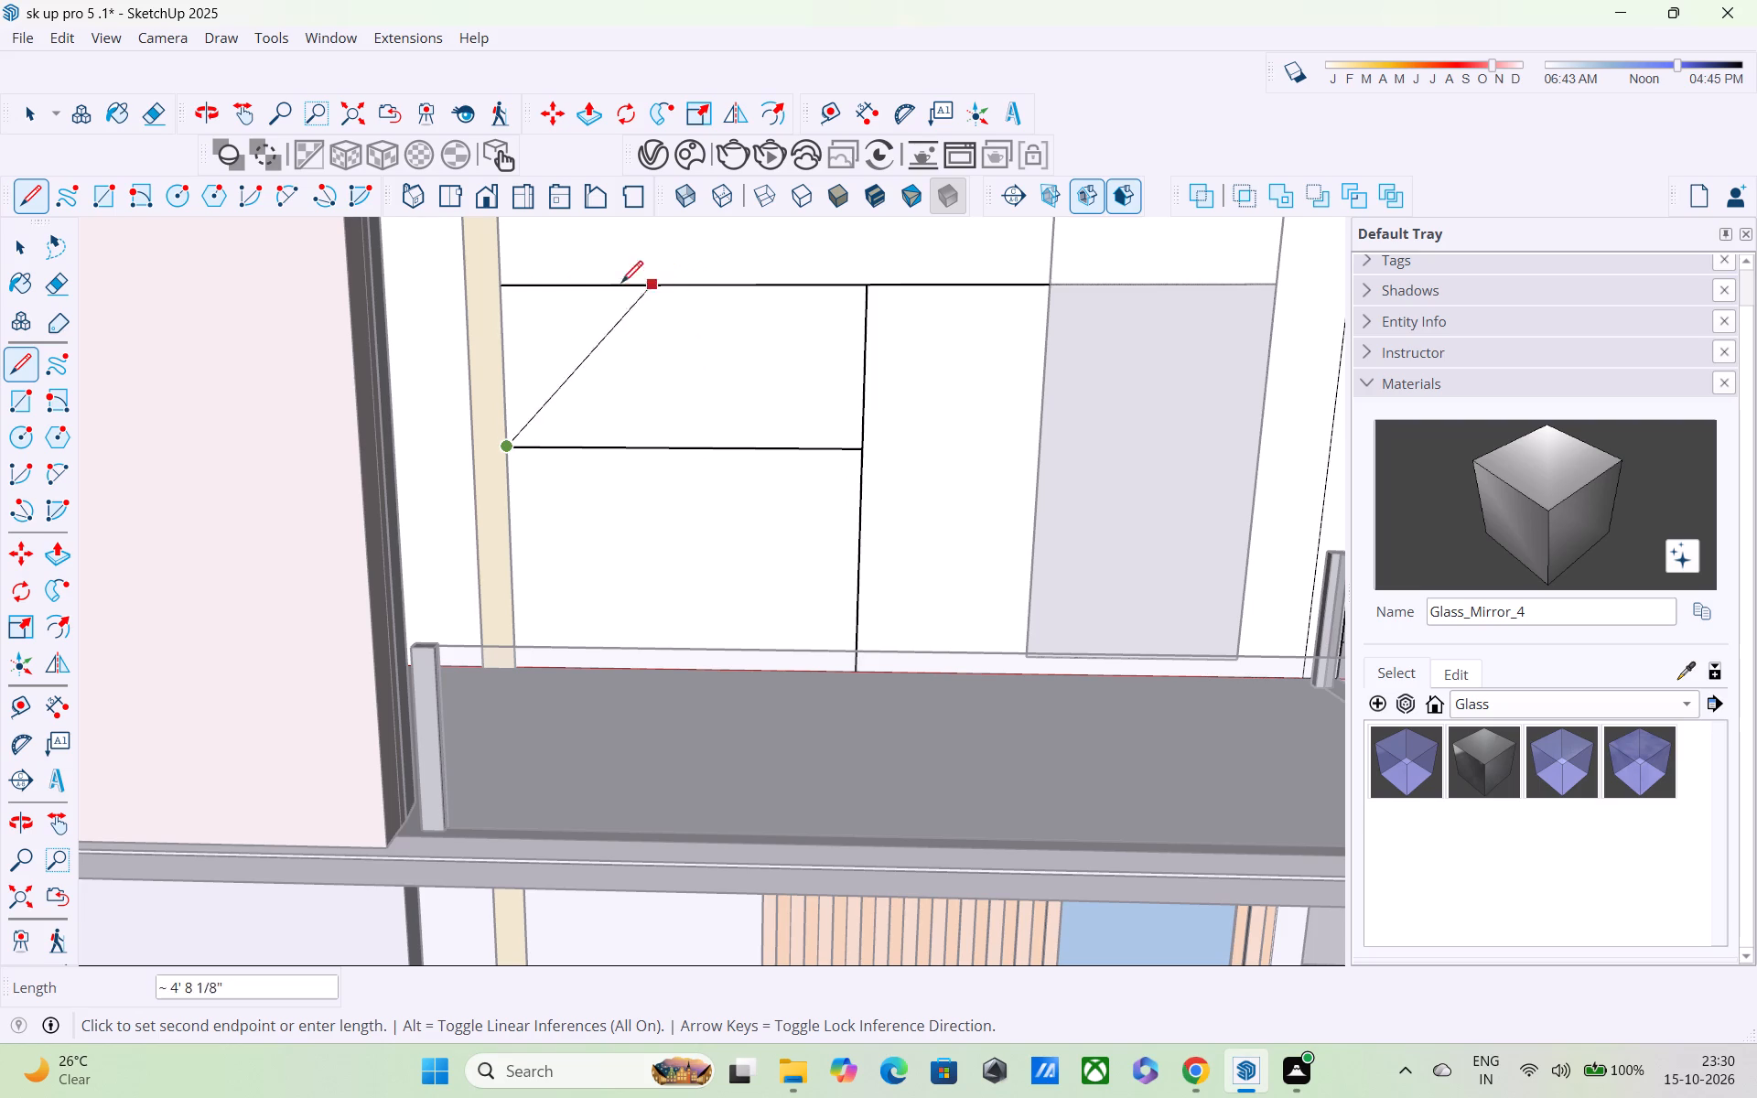
left_click(499, 296)
key("space")
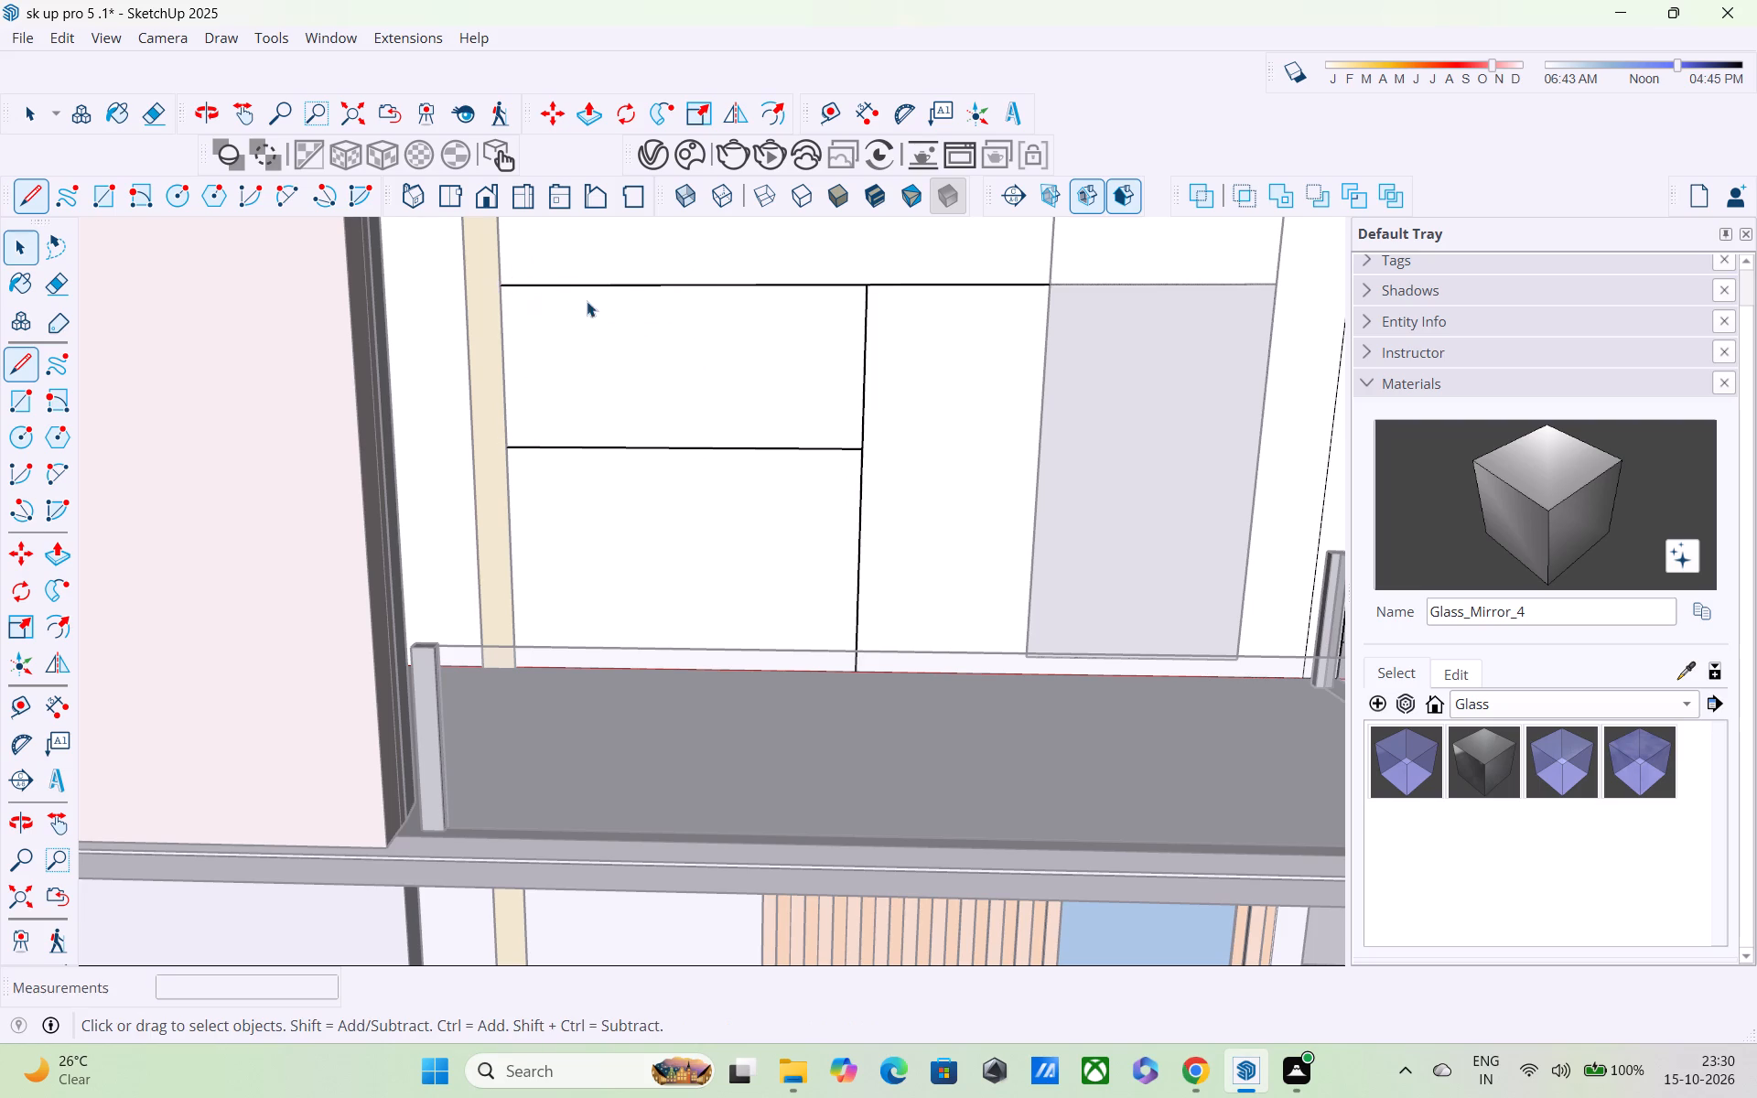
Draw a vertical line about 5' 1" long from the middle of the lower horizontal line down to the balcony floor.
scroll(673, 403, "down", 3)
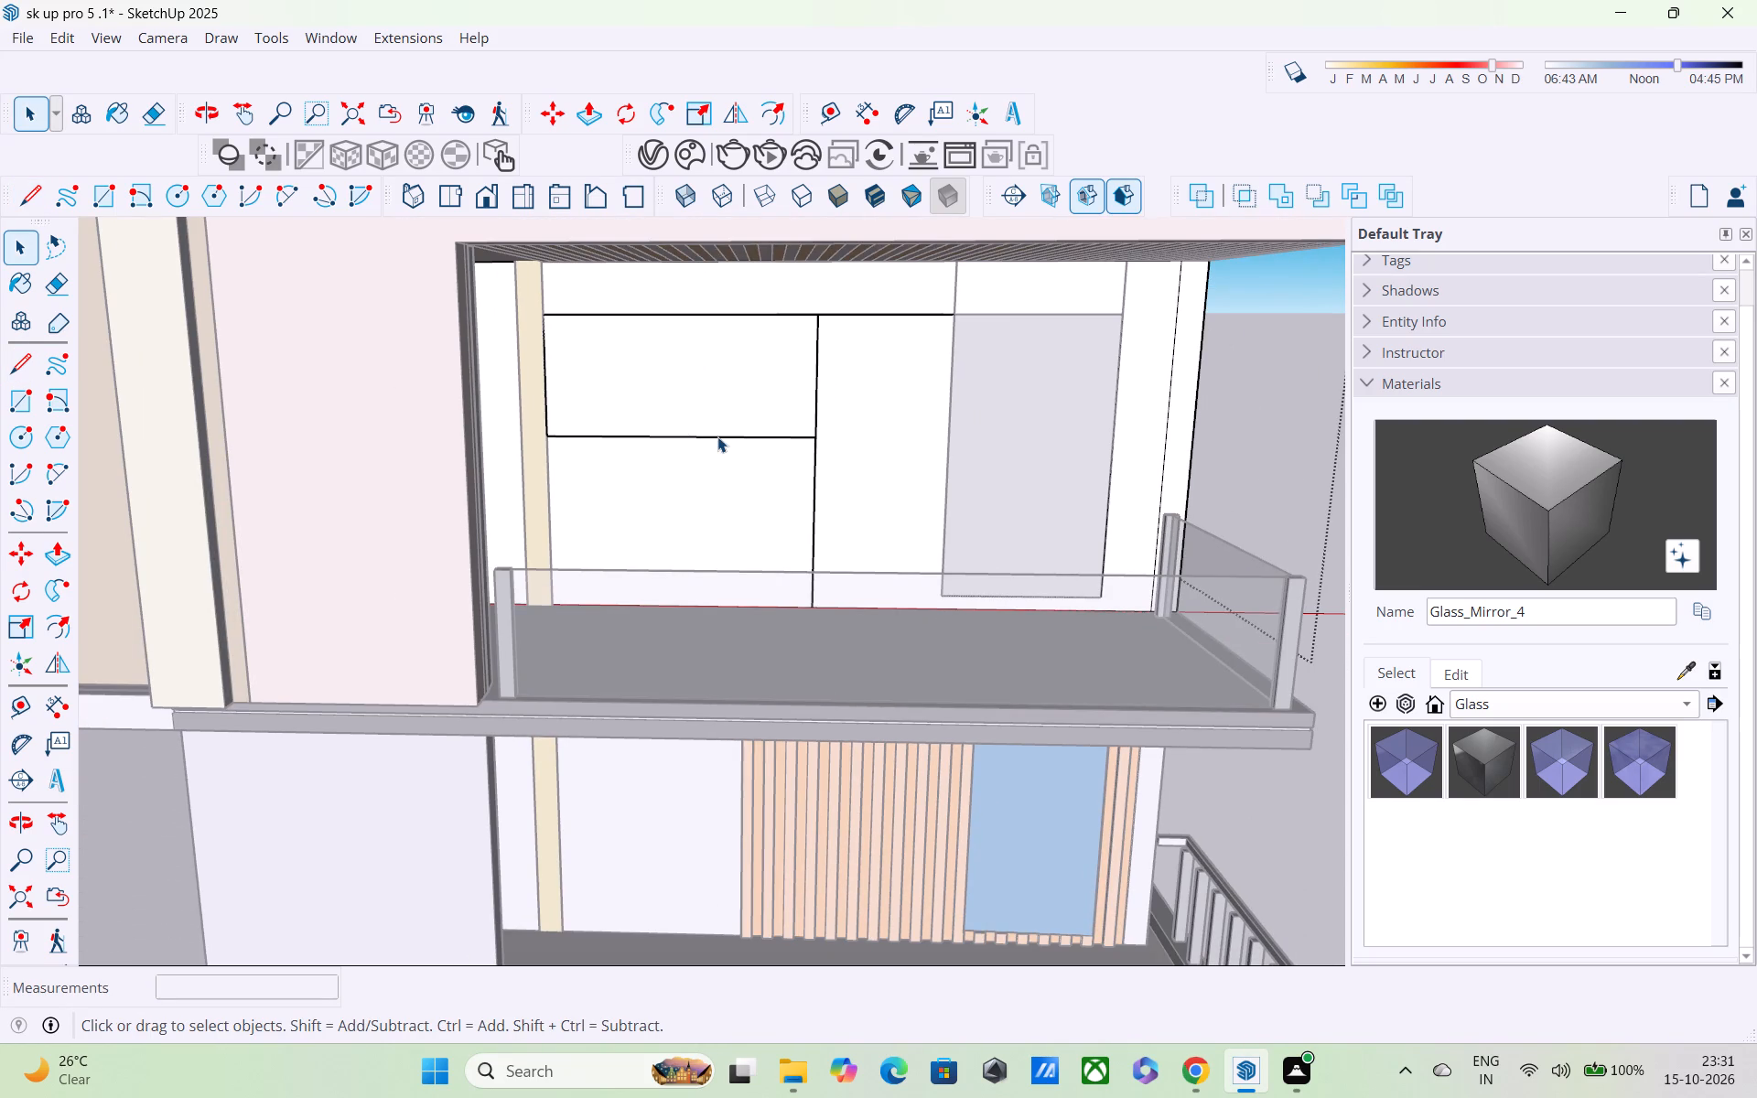
key("l")
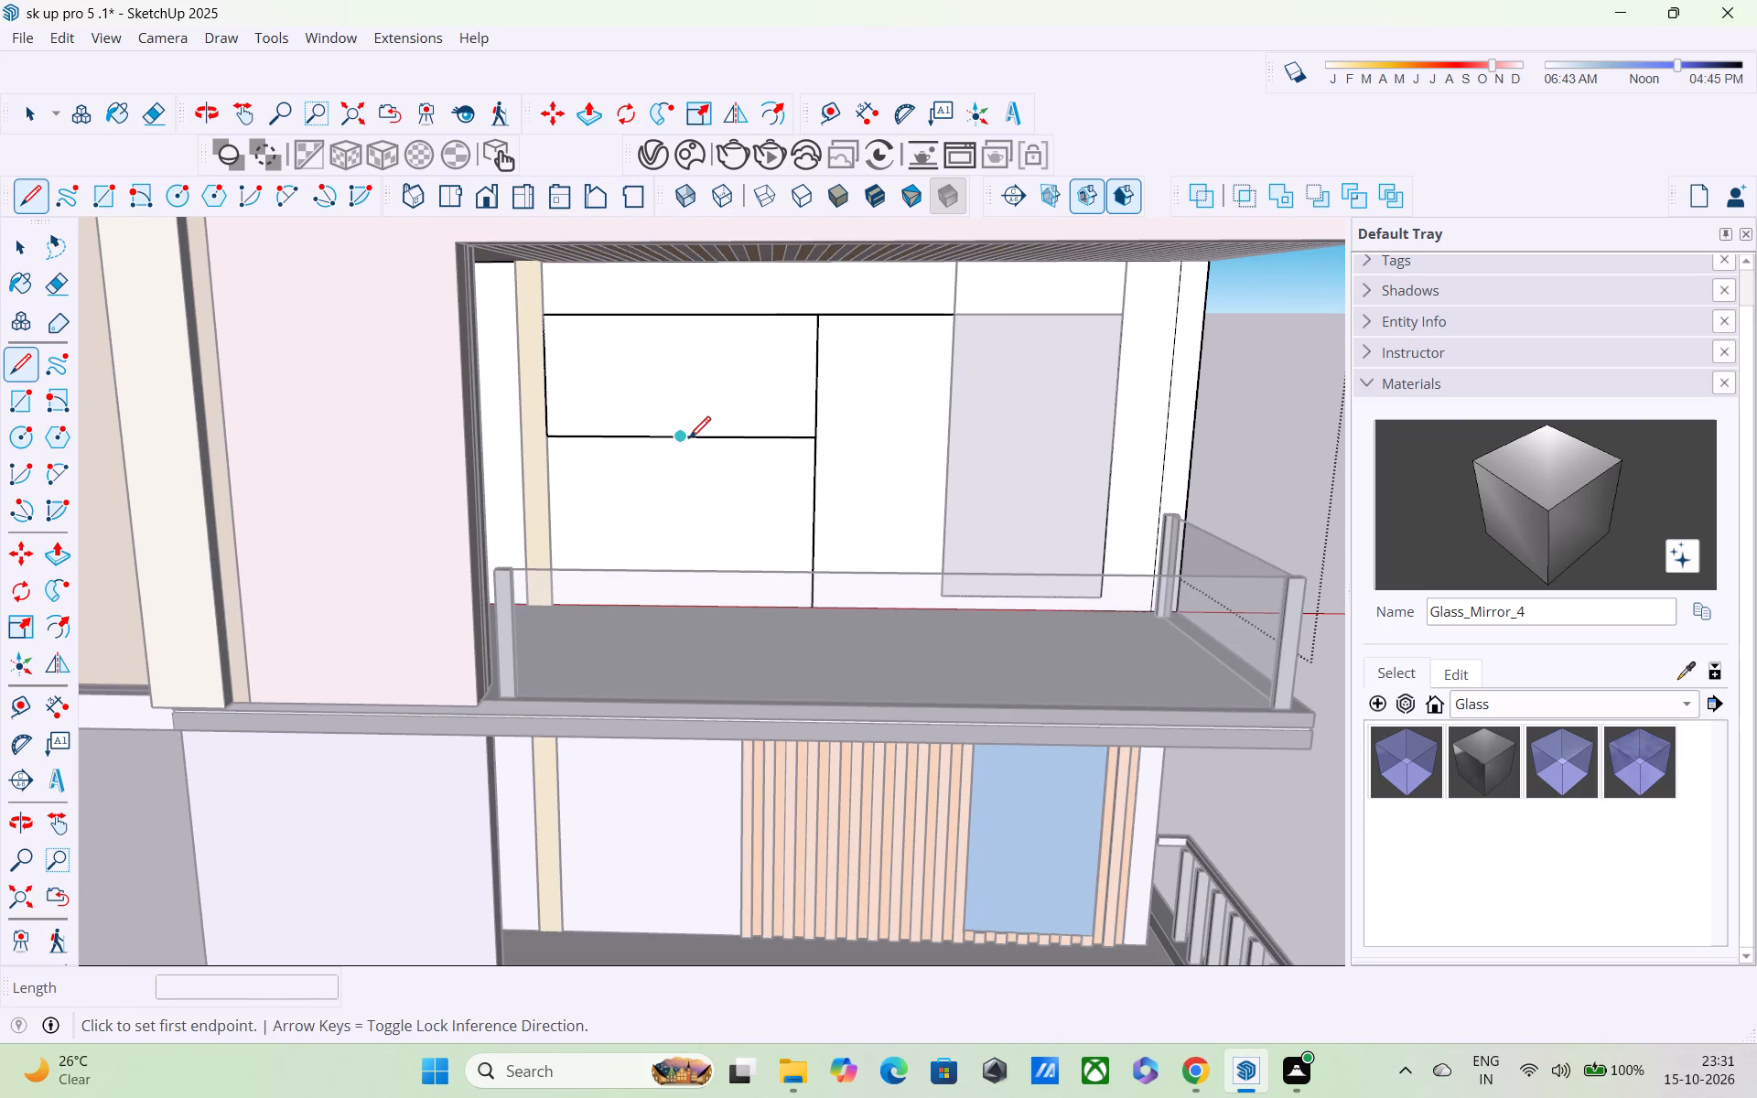
left_click(681, 440)
middle_click_drag(681, 539, 699, 608)
scroll(696, 620, "up", 4)
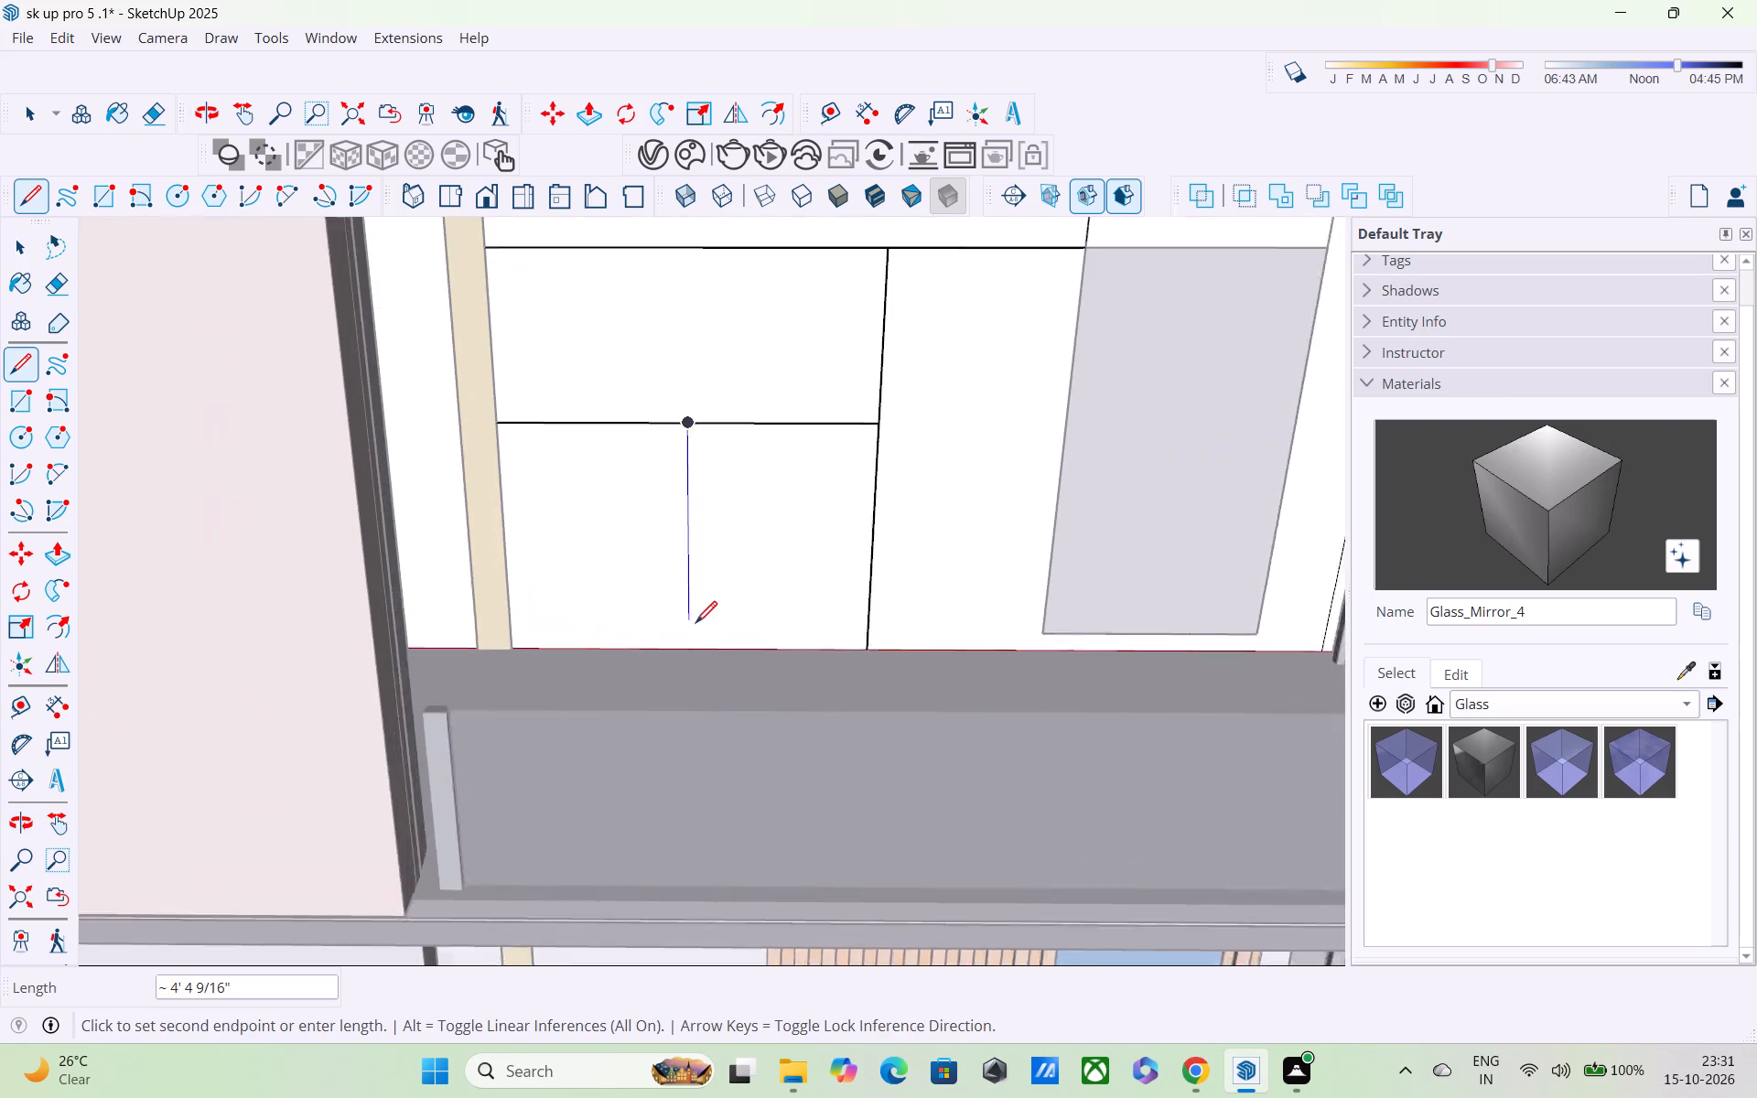
scroll(695, 625, "up", 1)
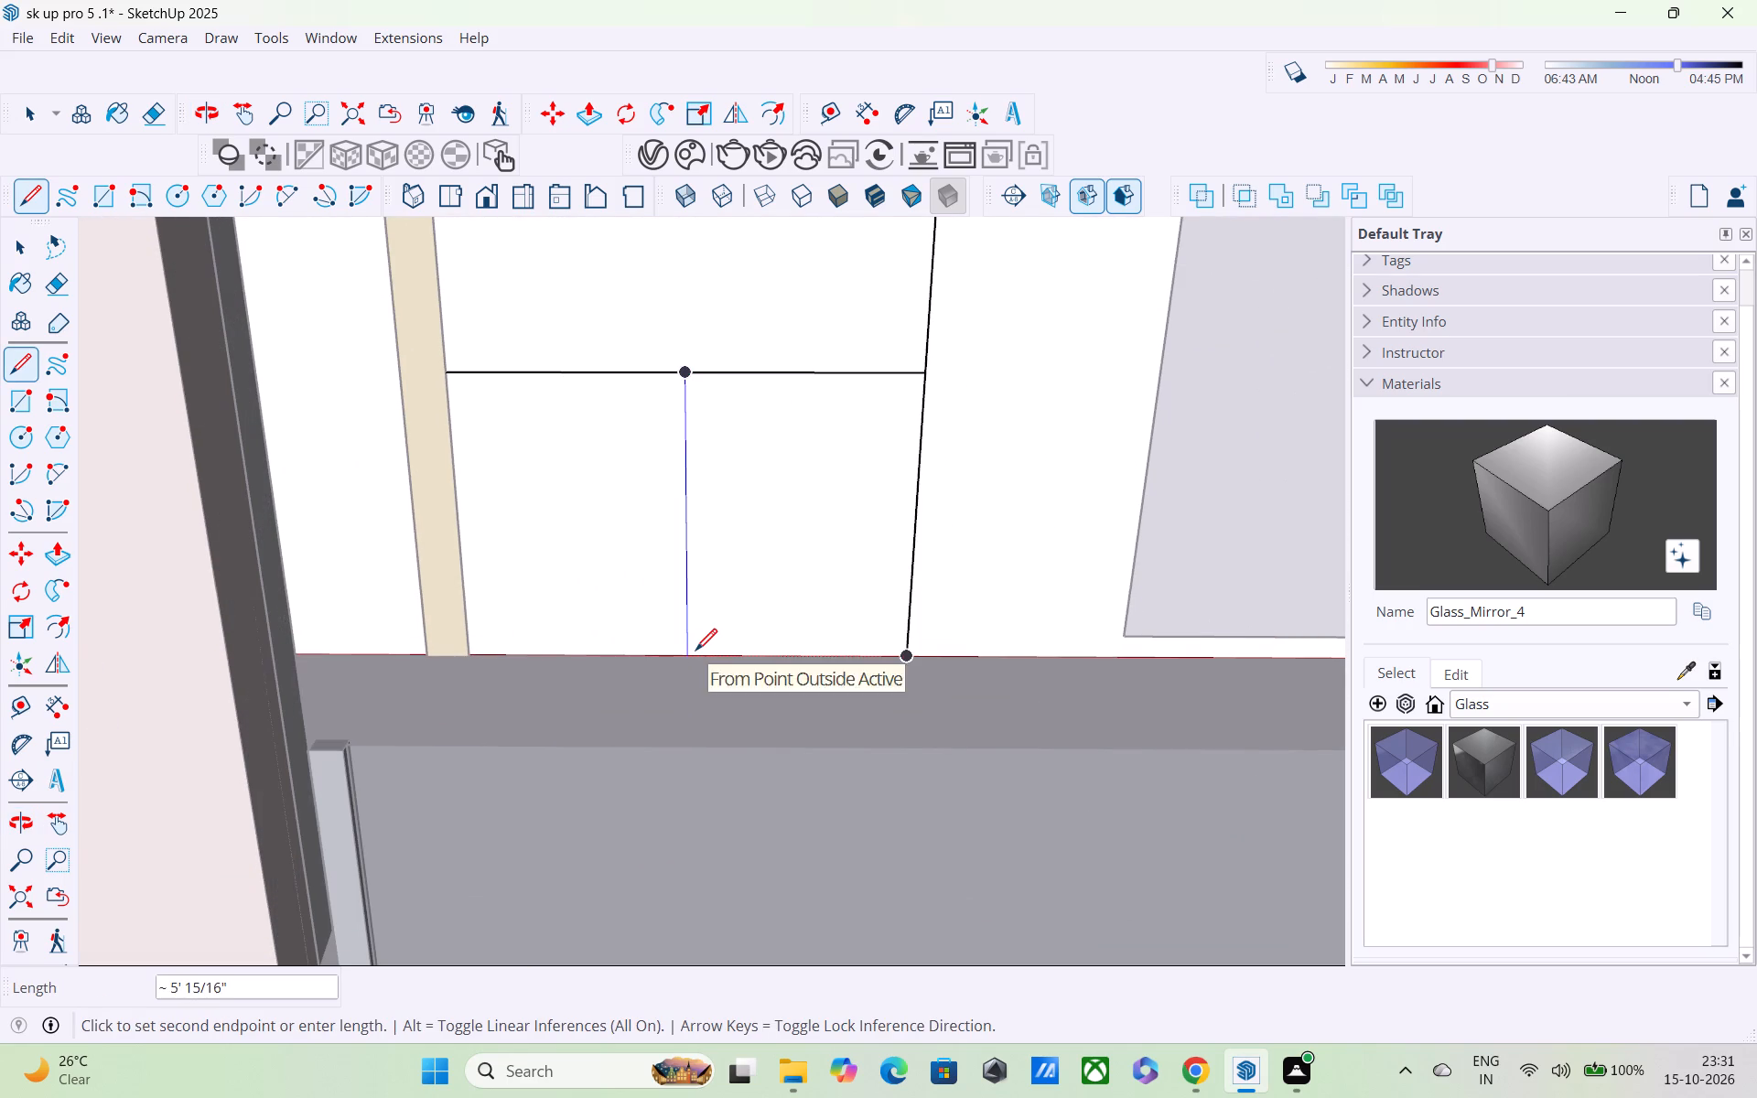
left_click(695, 652)
scroll(698, 647, "down", 4)
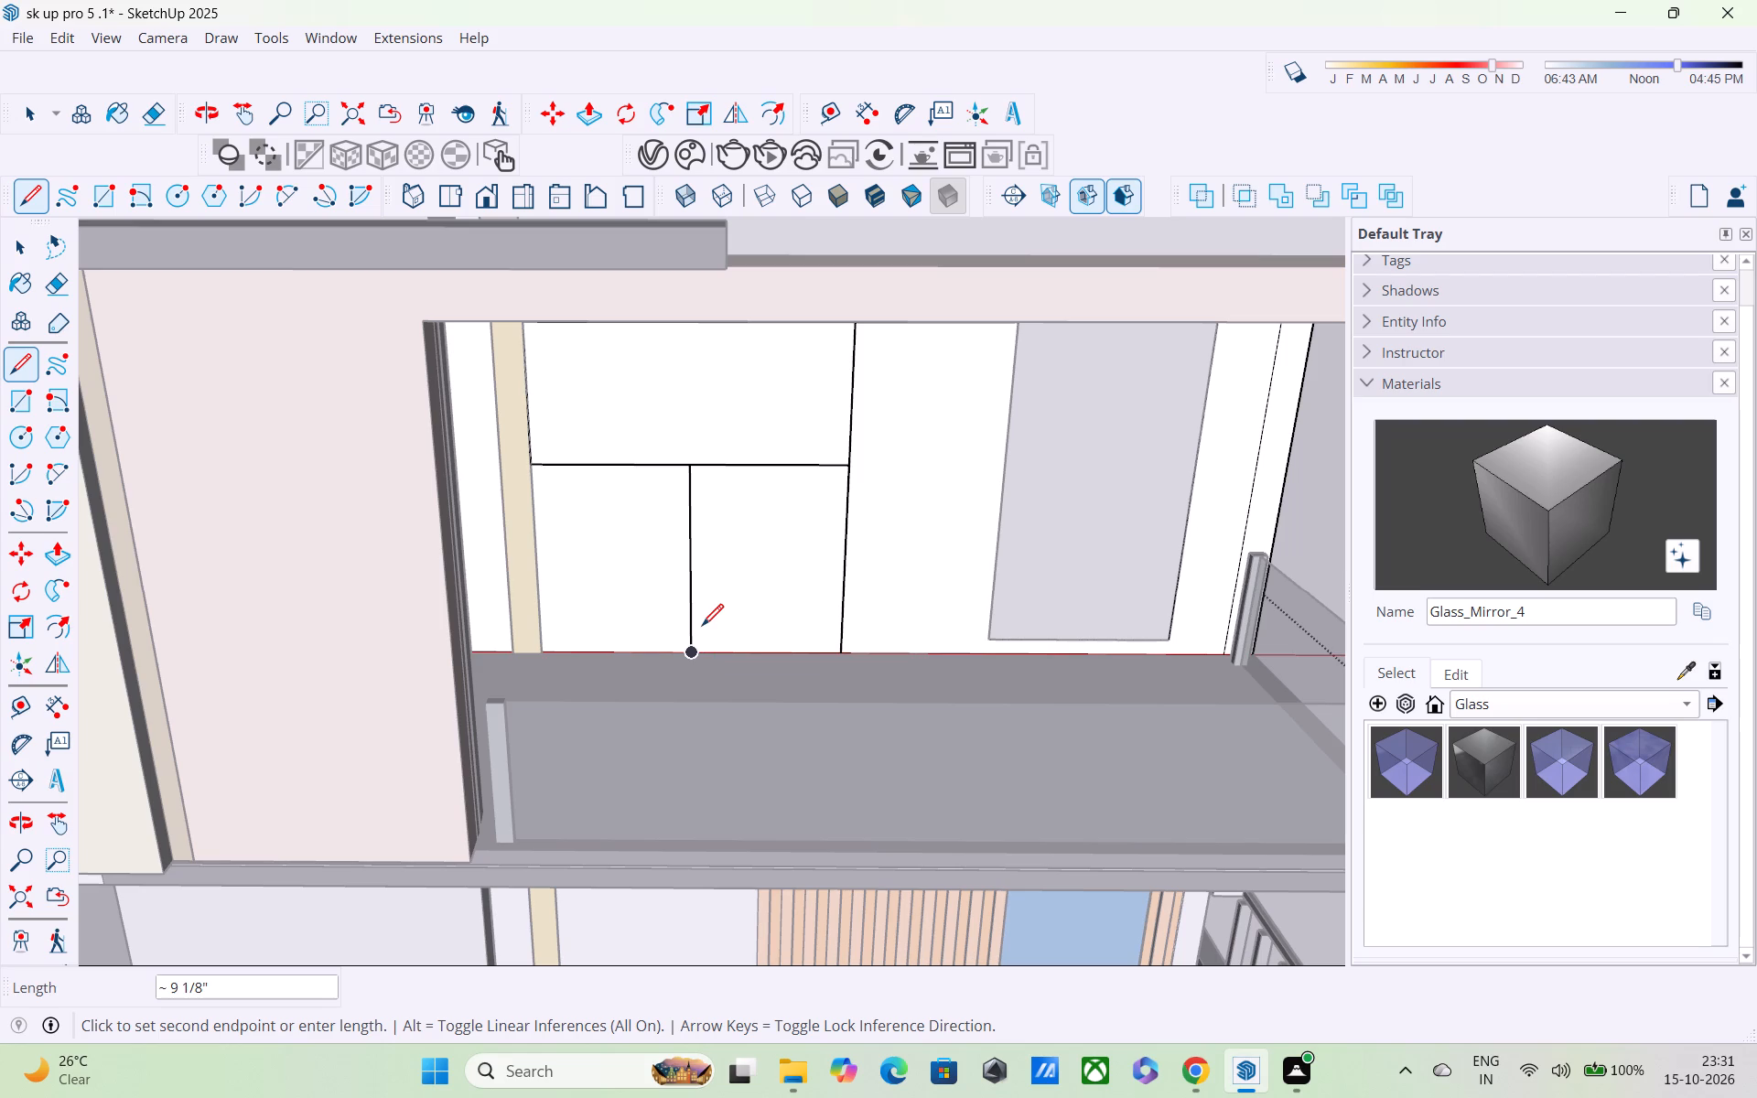
scroll(682, 600, "down", 2)
middle_click_drag(676, 581, 722, 635)
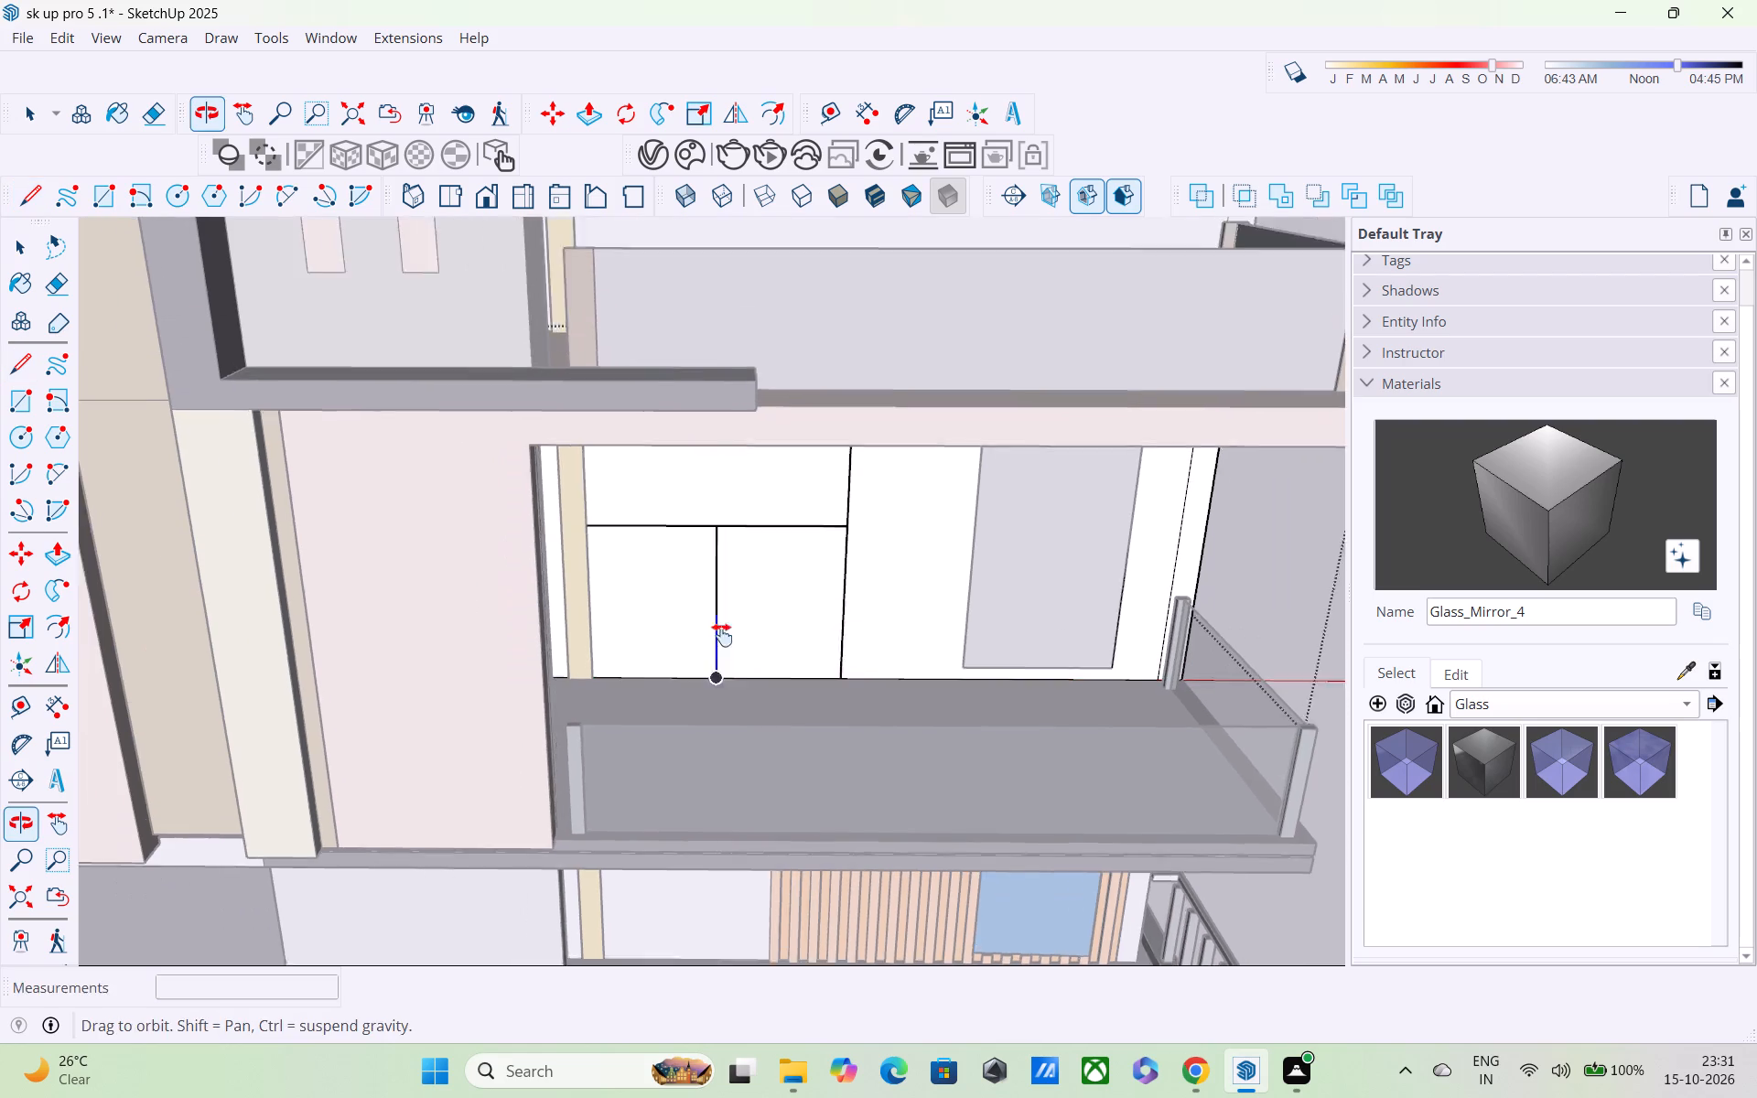
middle_click_drag(722, 635, 758, 651)
scroll(731, 609, "up", 4)
key("space")
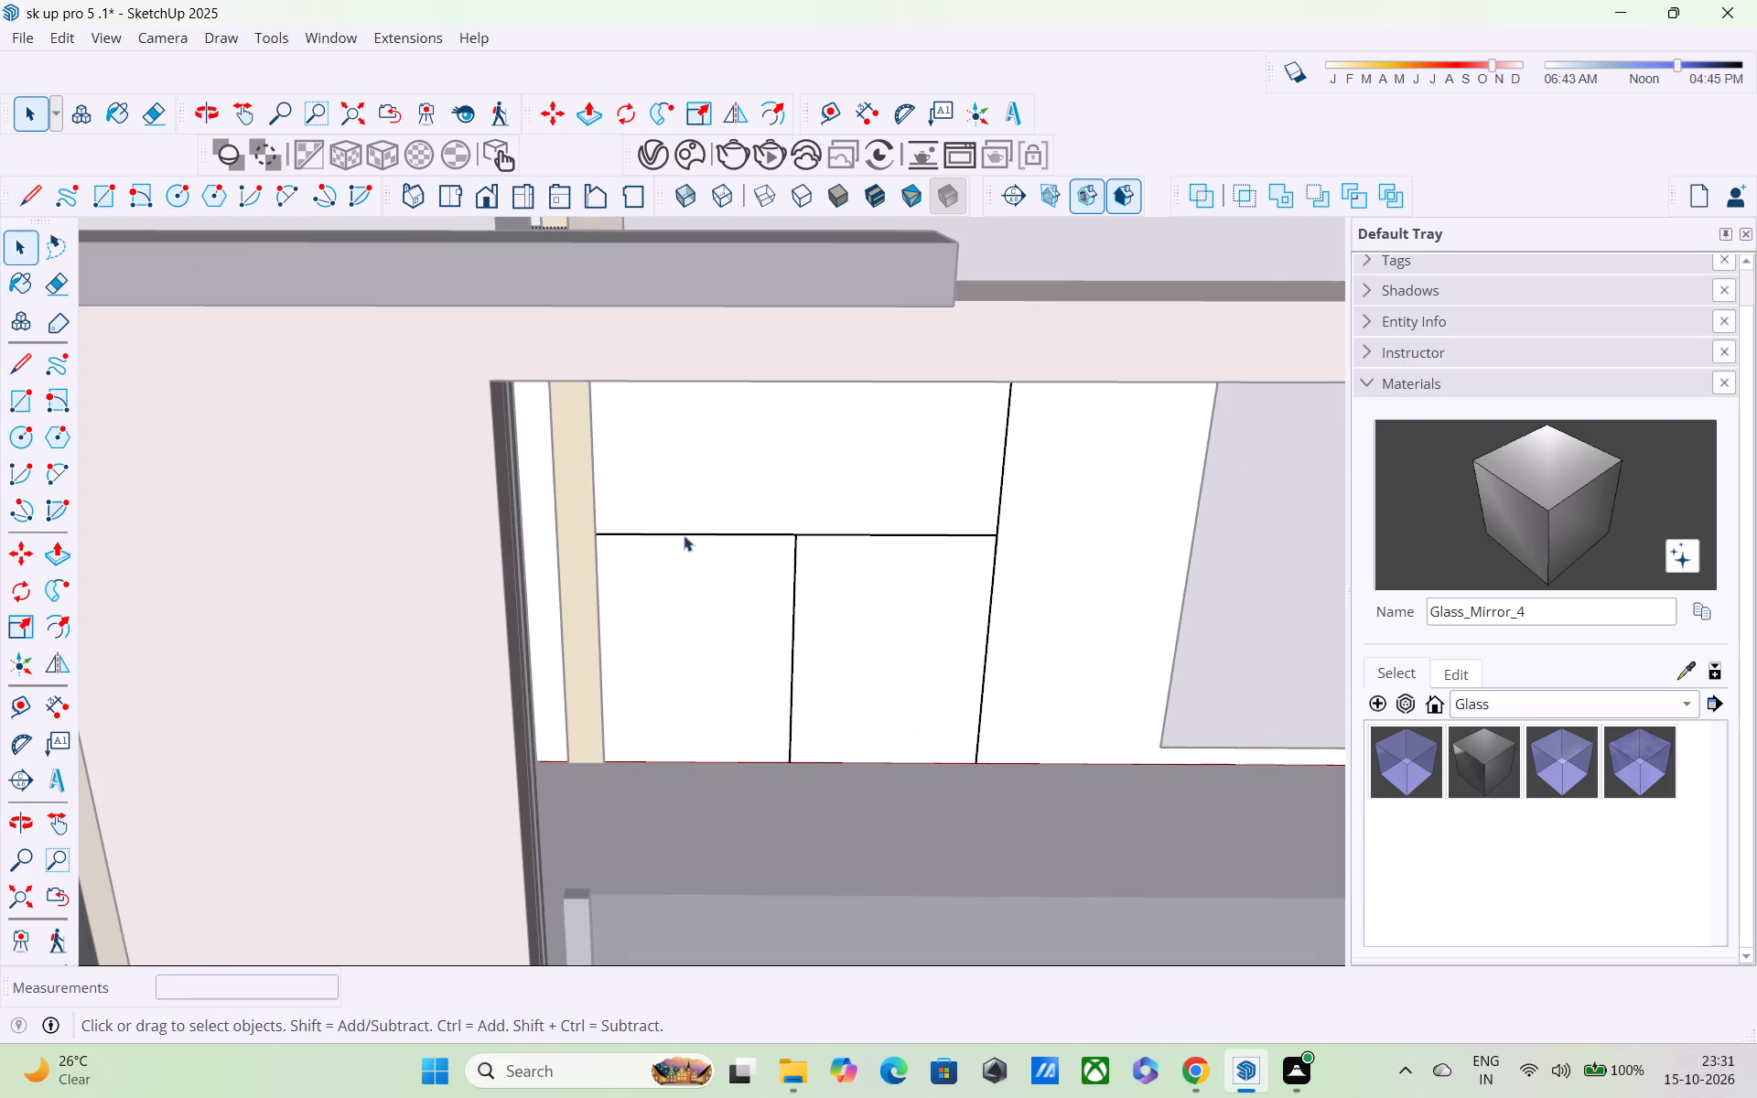
Draw two vertical lines about 3' 5" long between the two horizontal lines, one near the yellow strip and one near the tall vertical line.
key("l")
scroll(645, 543, "up", 3)
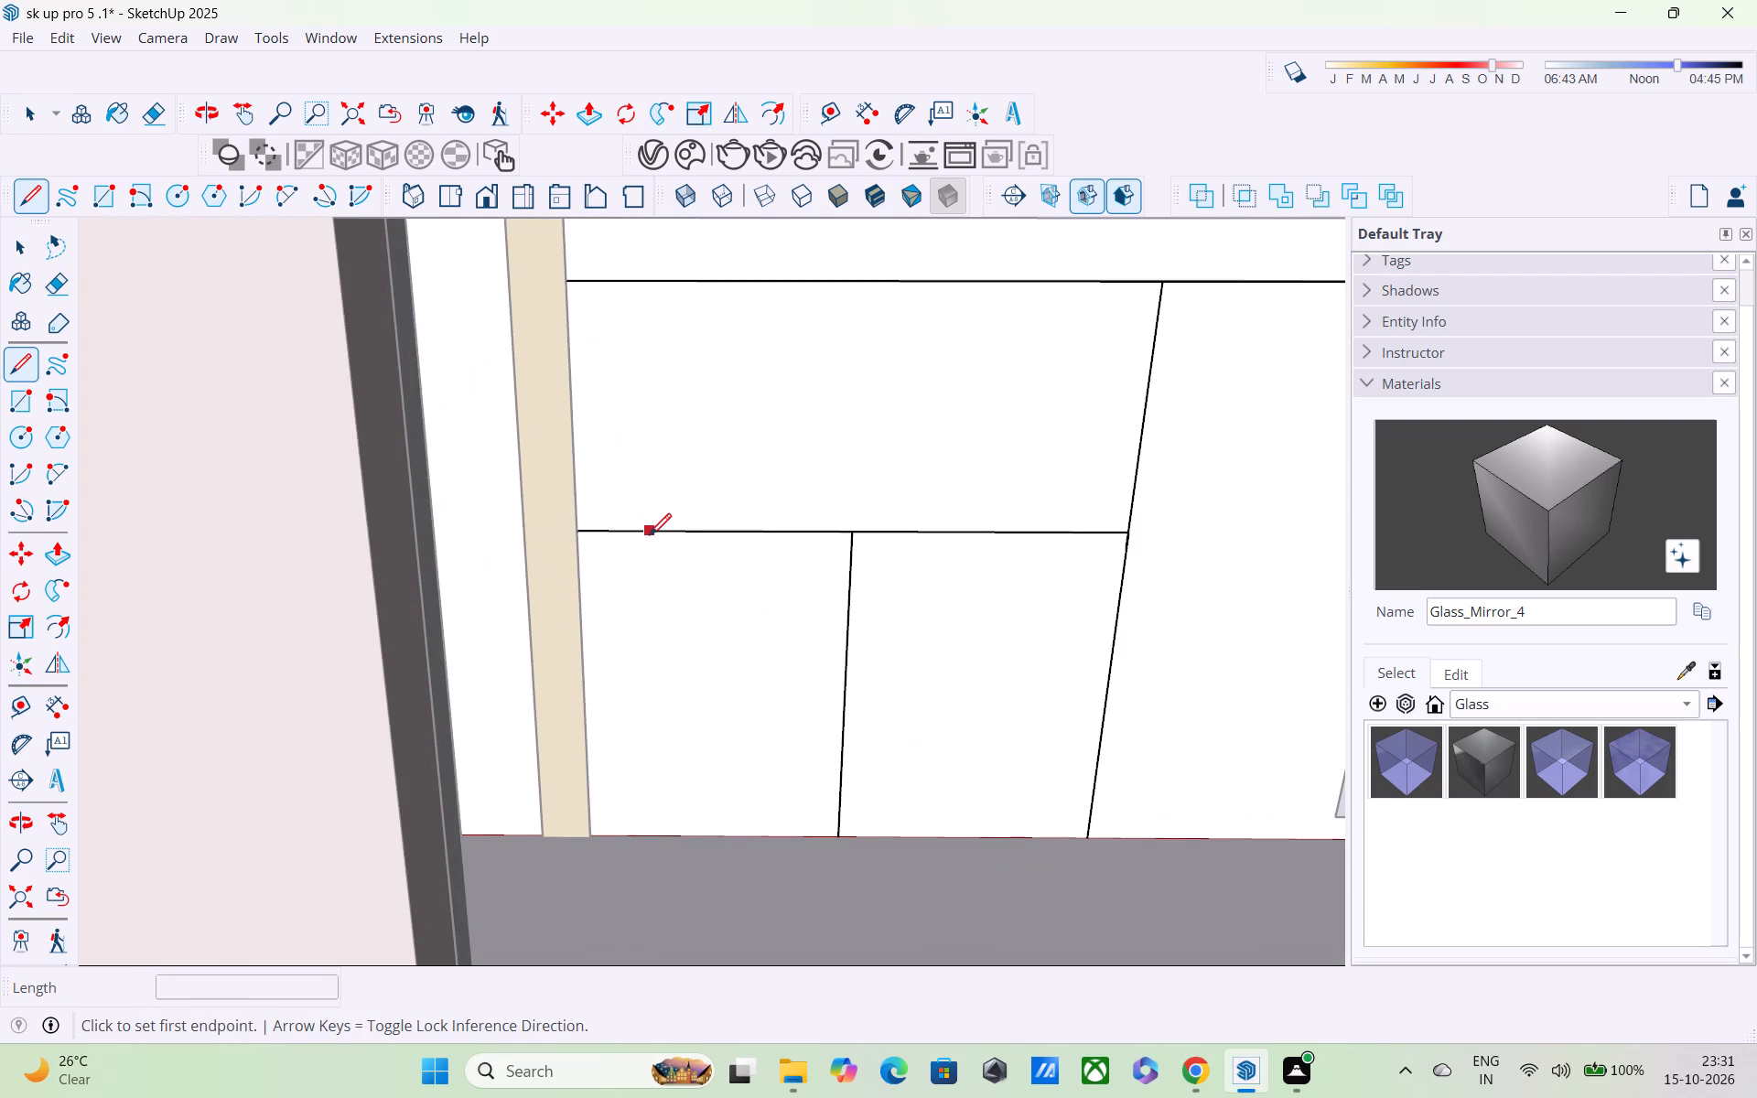
left_click(650, 537)
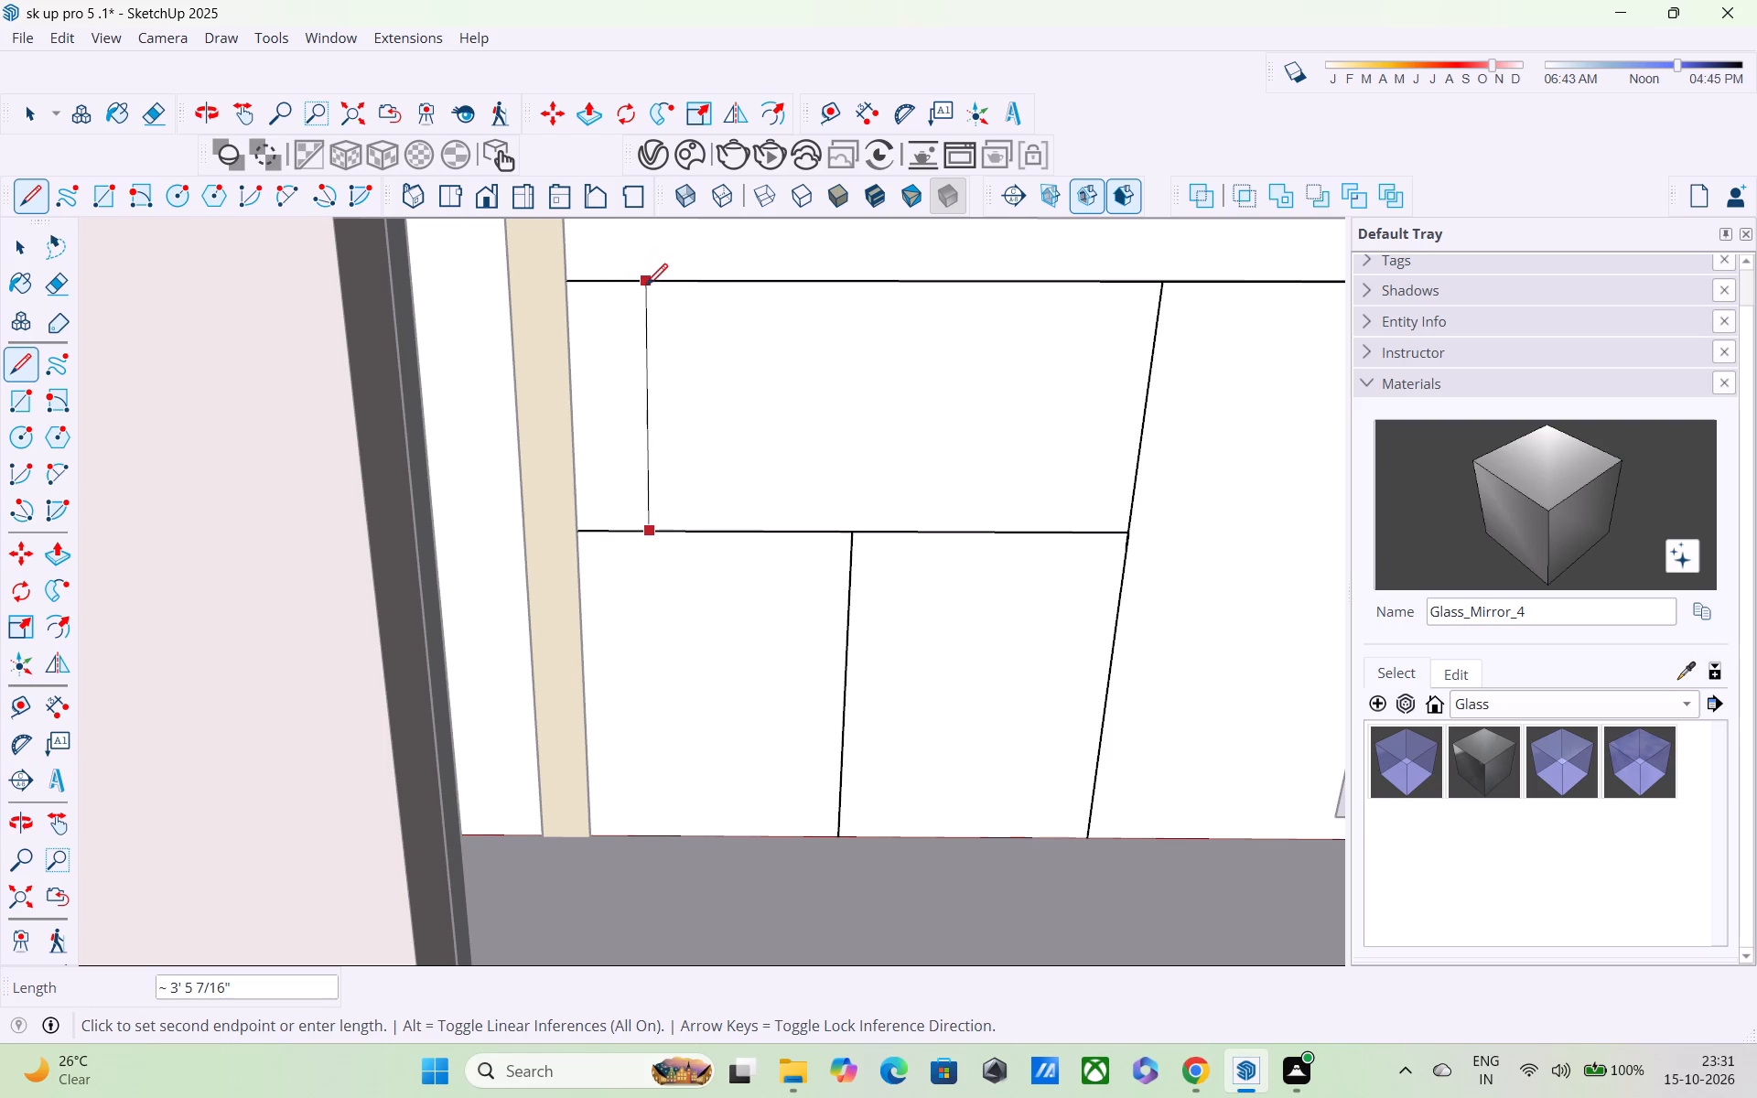
left_click(646, 287)
scroll(661, 367, "down", 2)
middle_click_drag(674, 425, 671, 344)
scroll(666, 330, "down", 2)
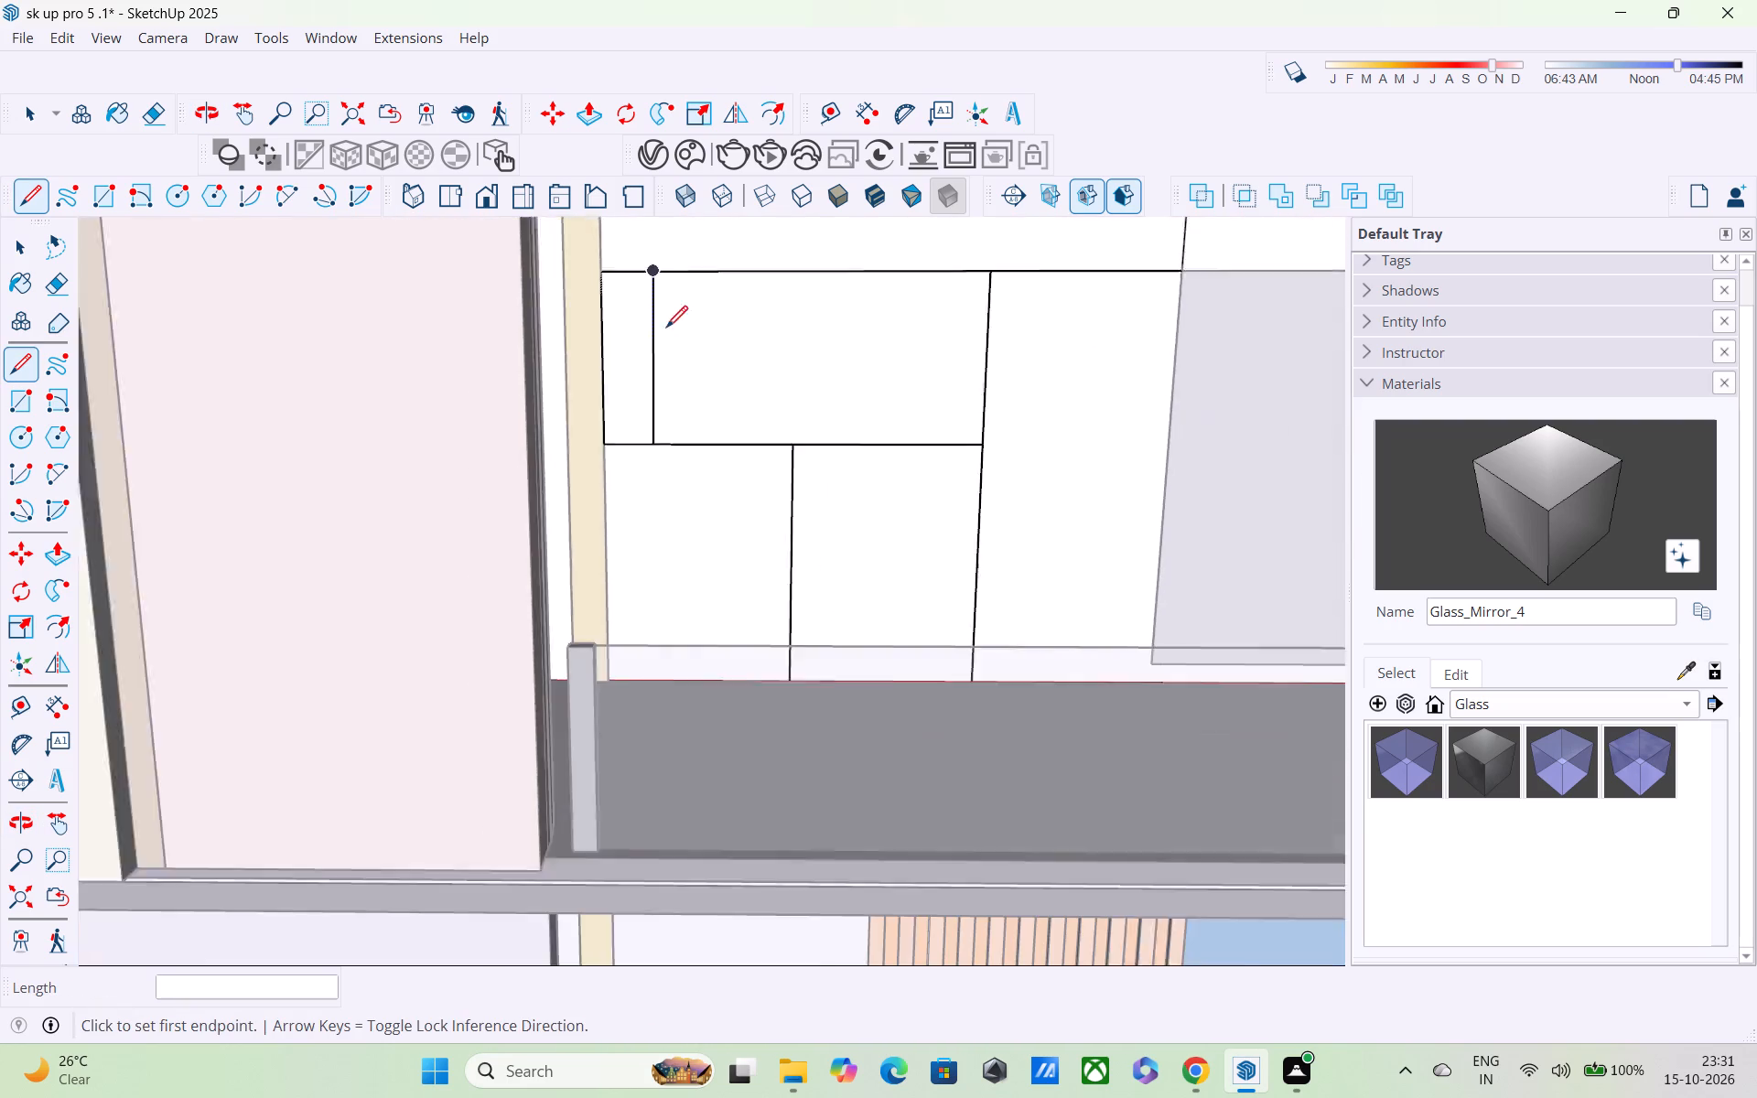
scroll(666, 329, "down", 2)
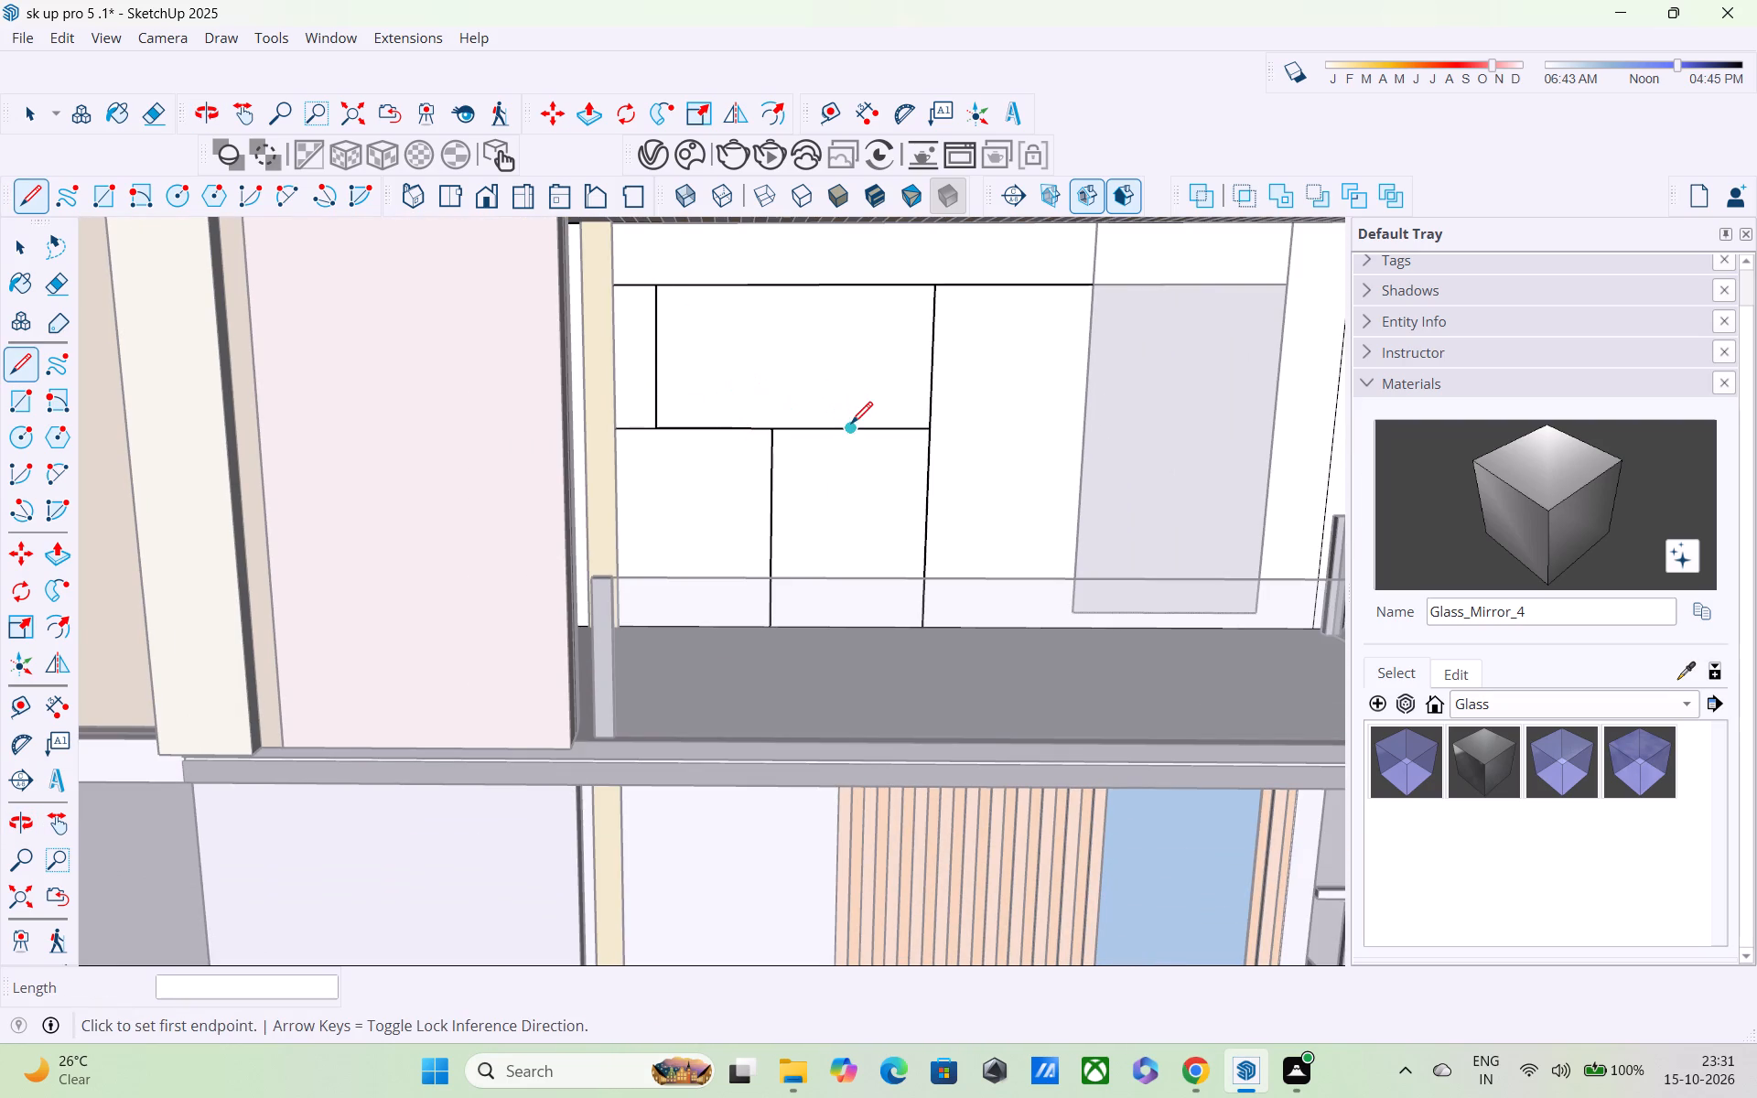
left_click(851, 425)
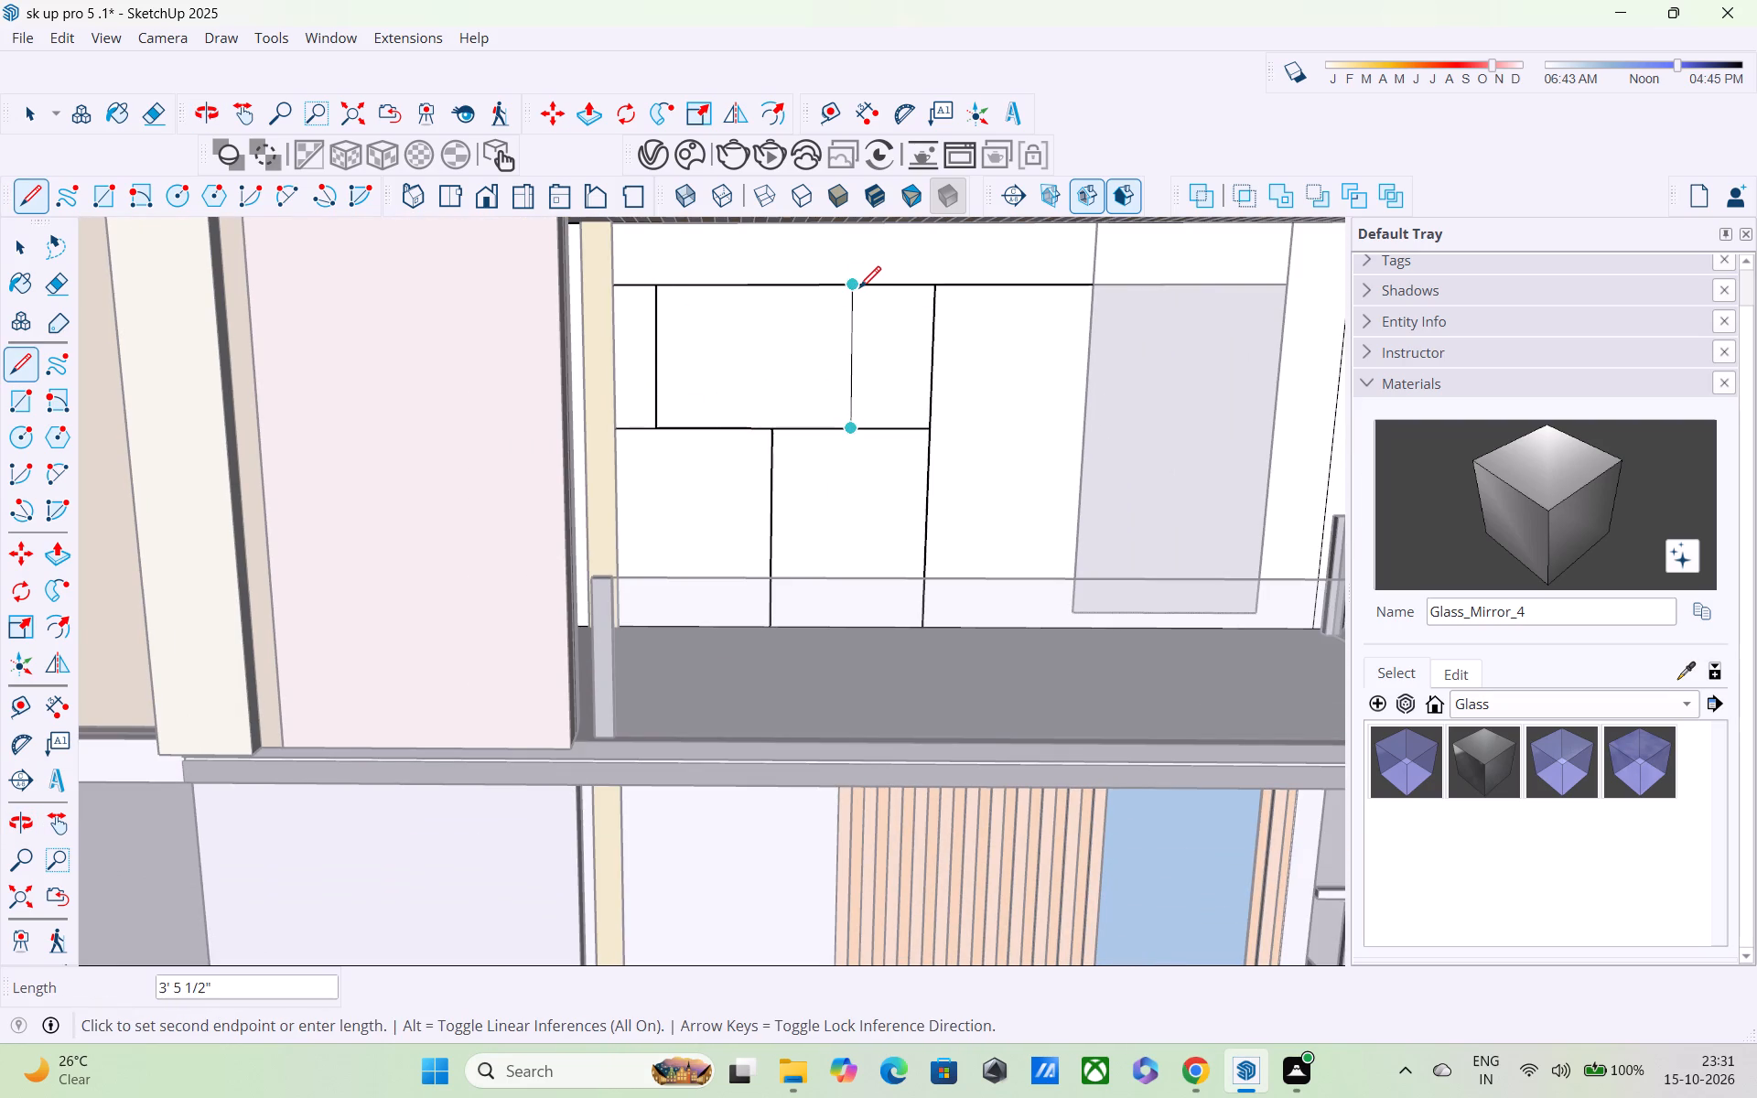
left_click(859, 290)
scroll(862, 309, "down", 2)
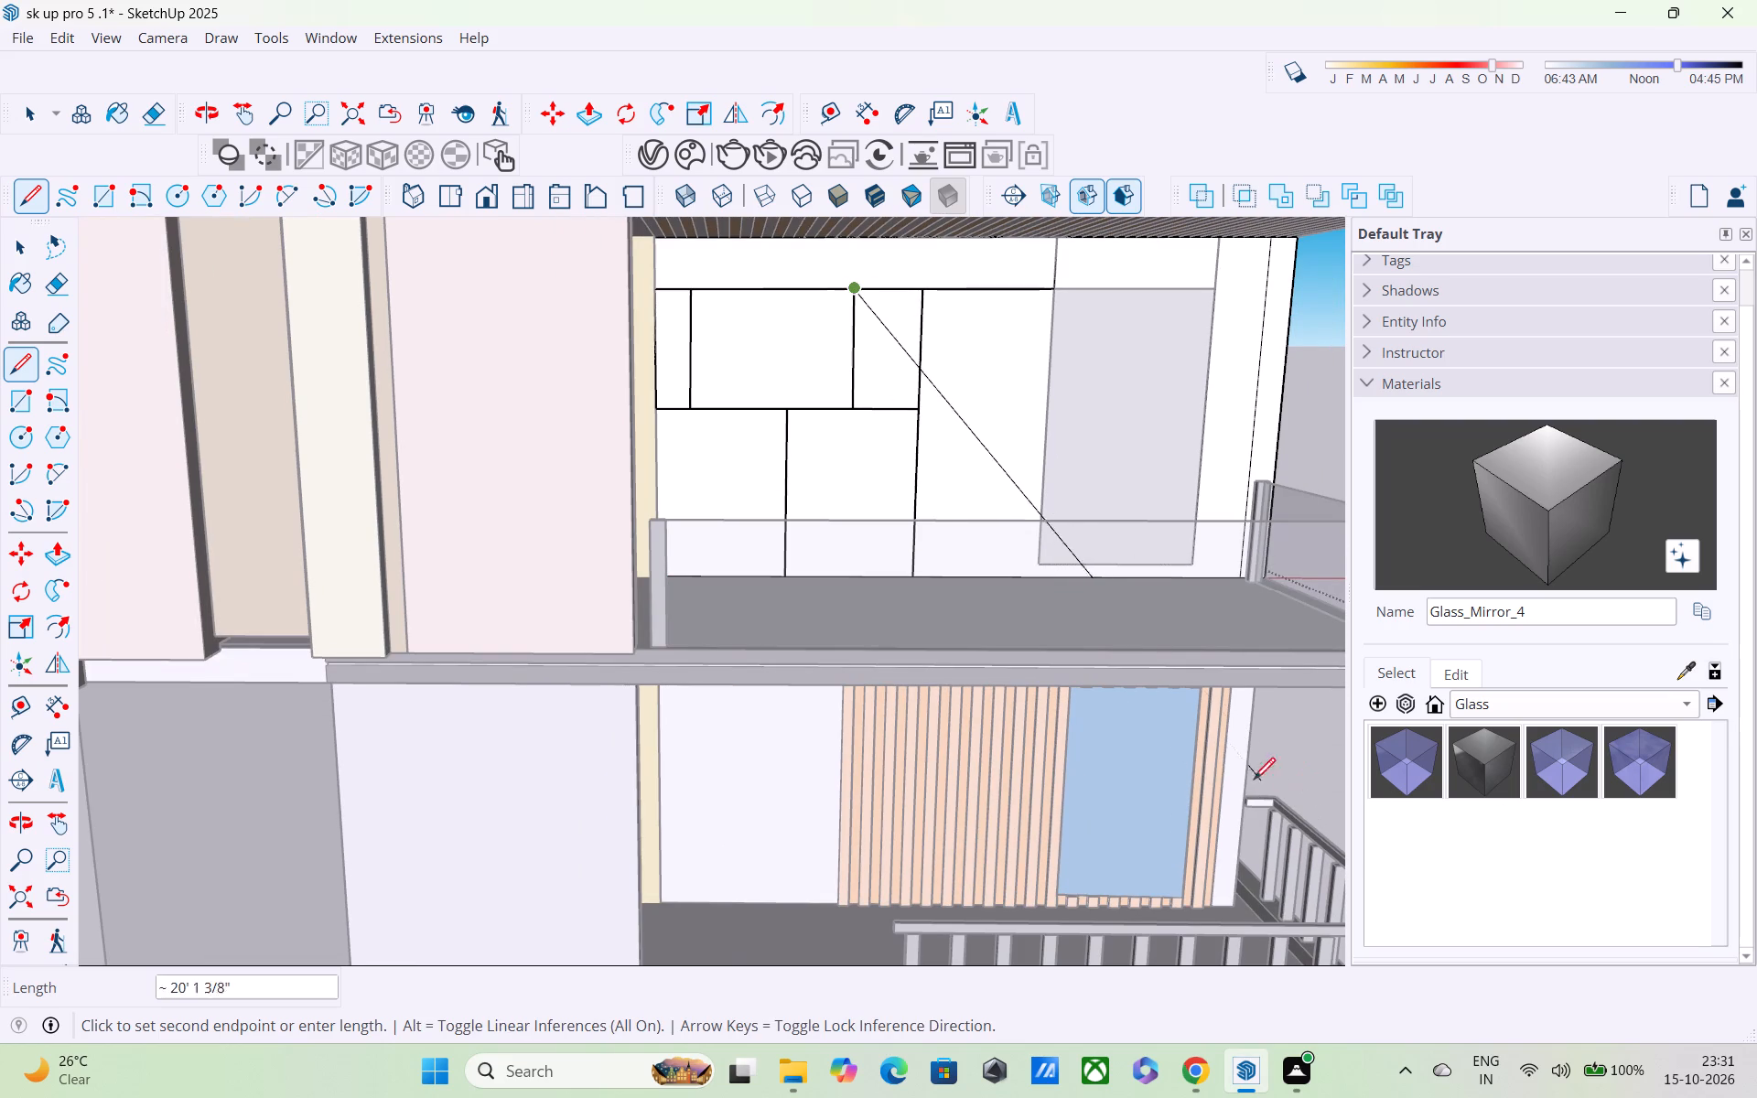
key("Escape")
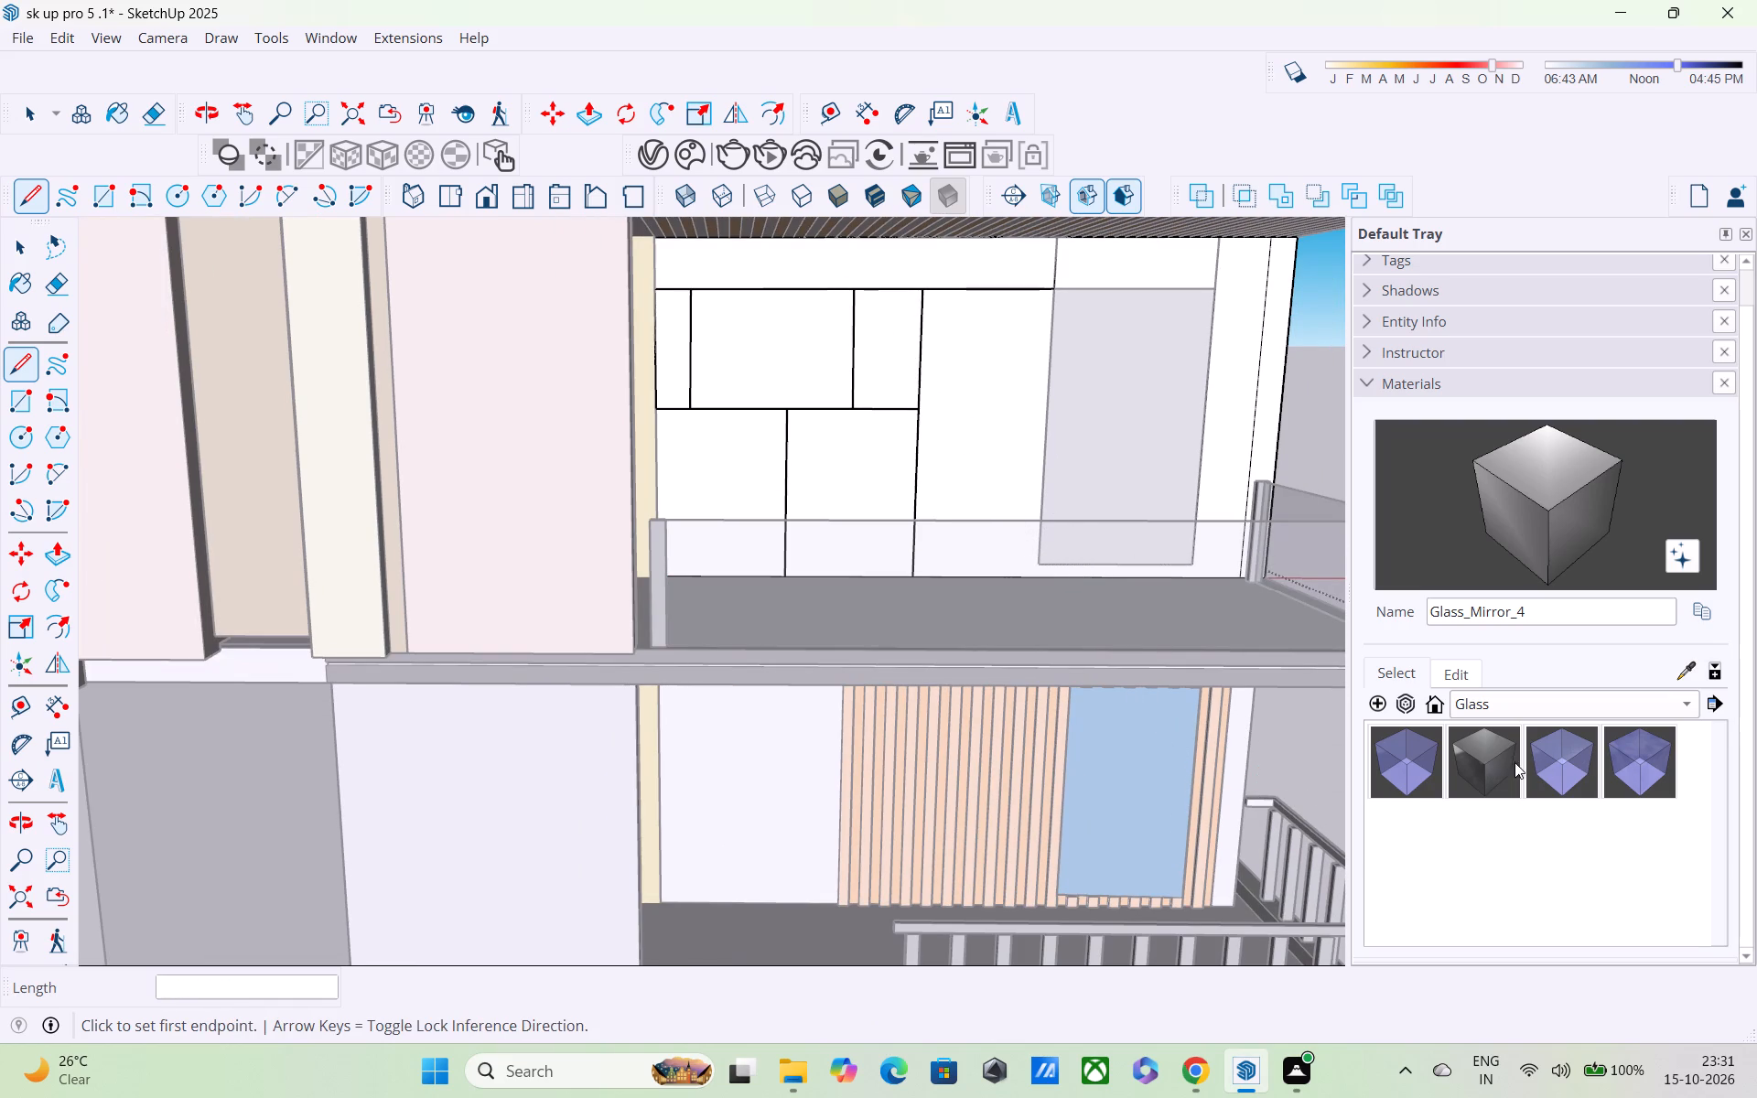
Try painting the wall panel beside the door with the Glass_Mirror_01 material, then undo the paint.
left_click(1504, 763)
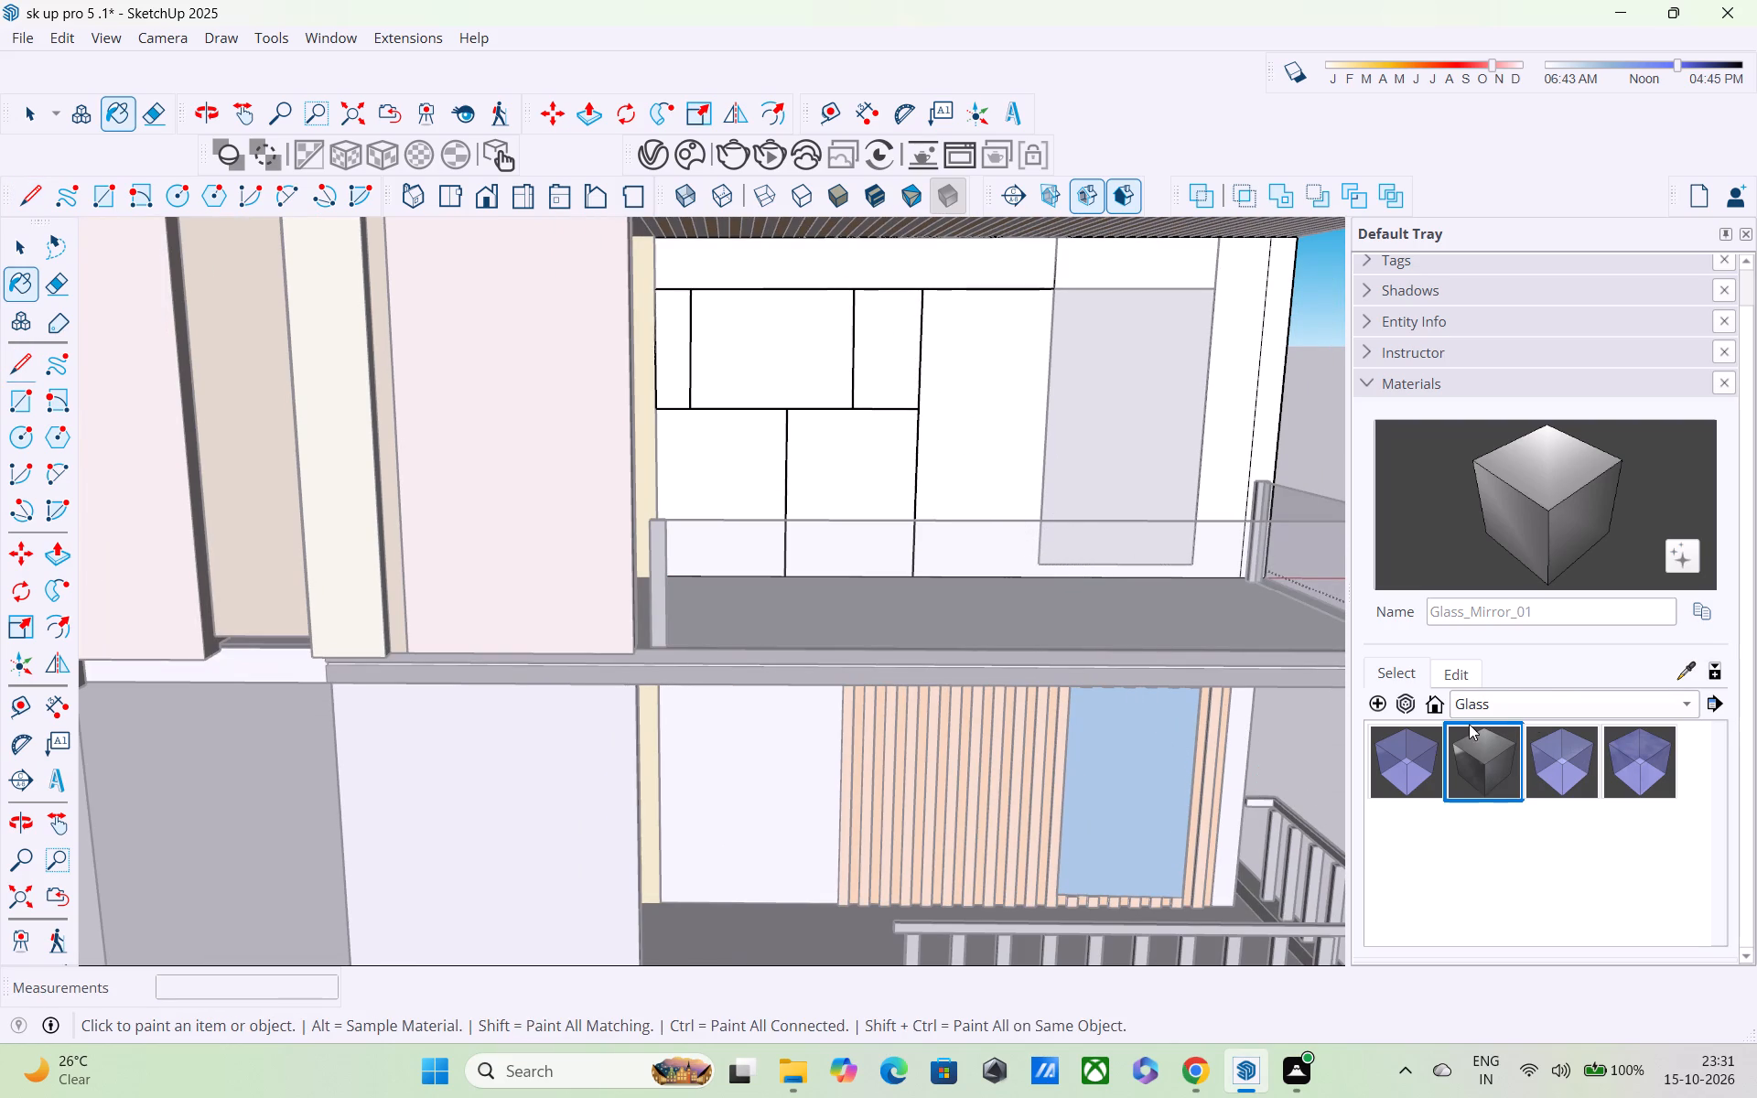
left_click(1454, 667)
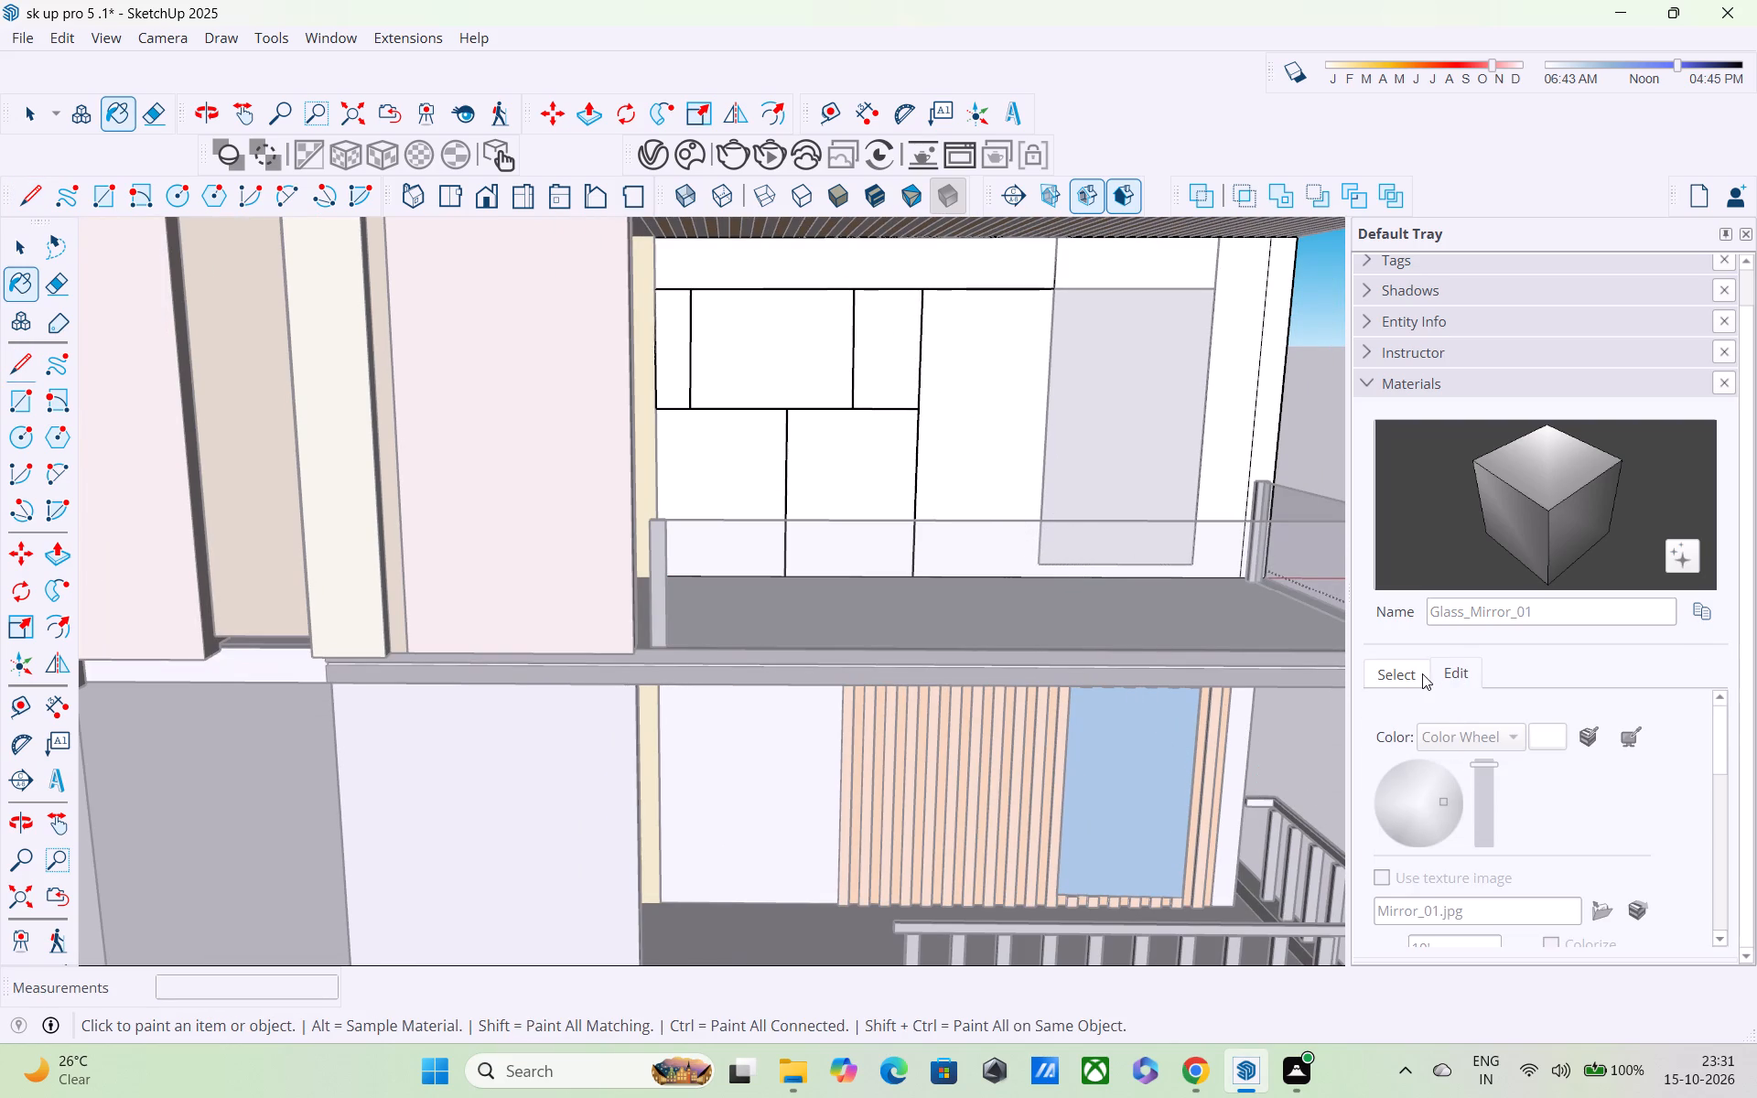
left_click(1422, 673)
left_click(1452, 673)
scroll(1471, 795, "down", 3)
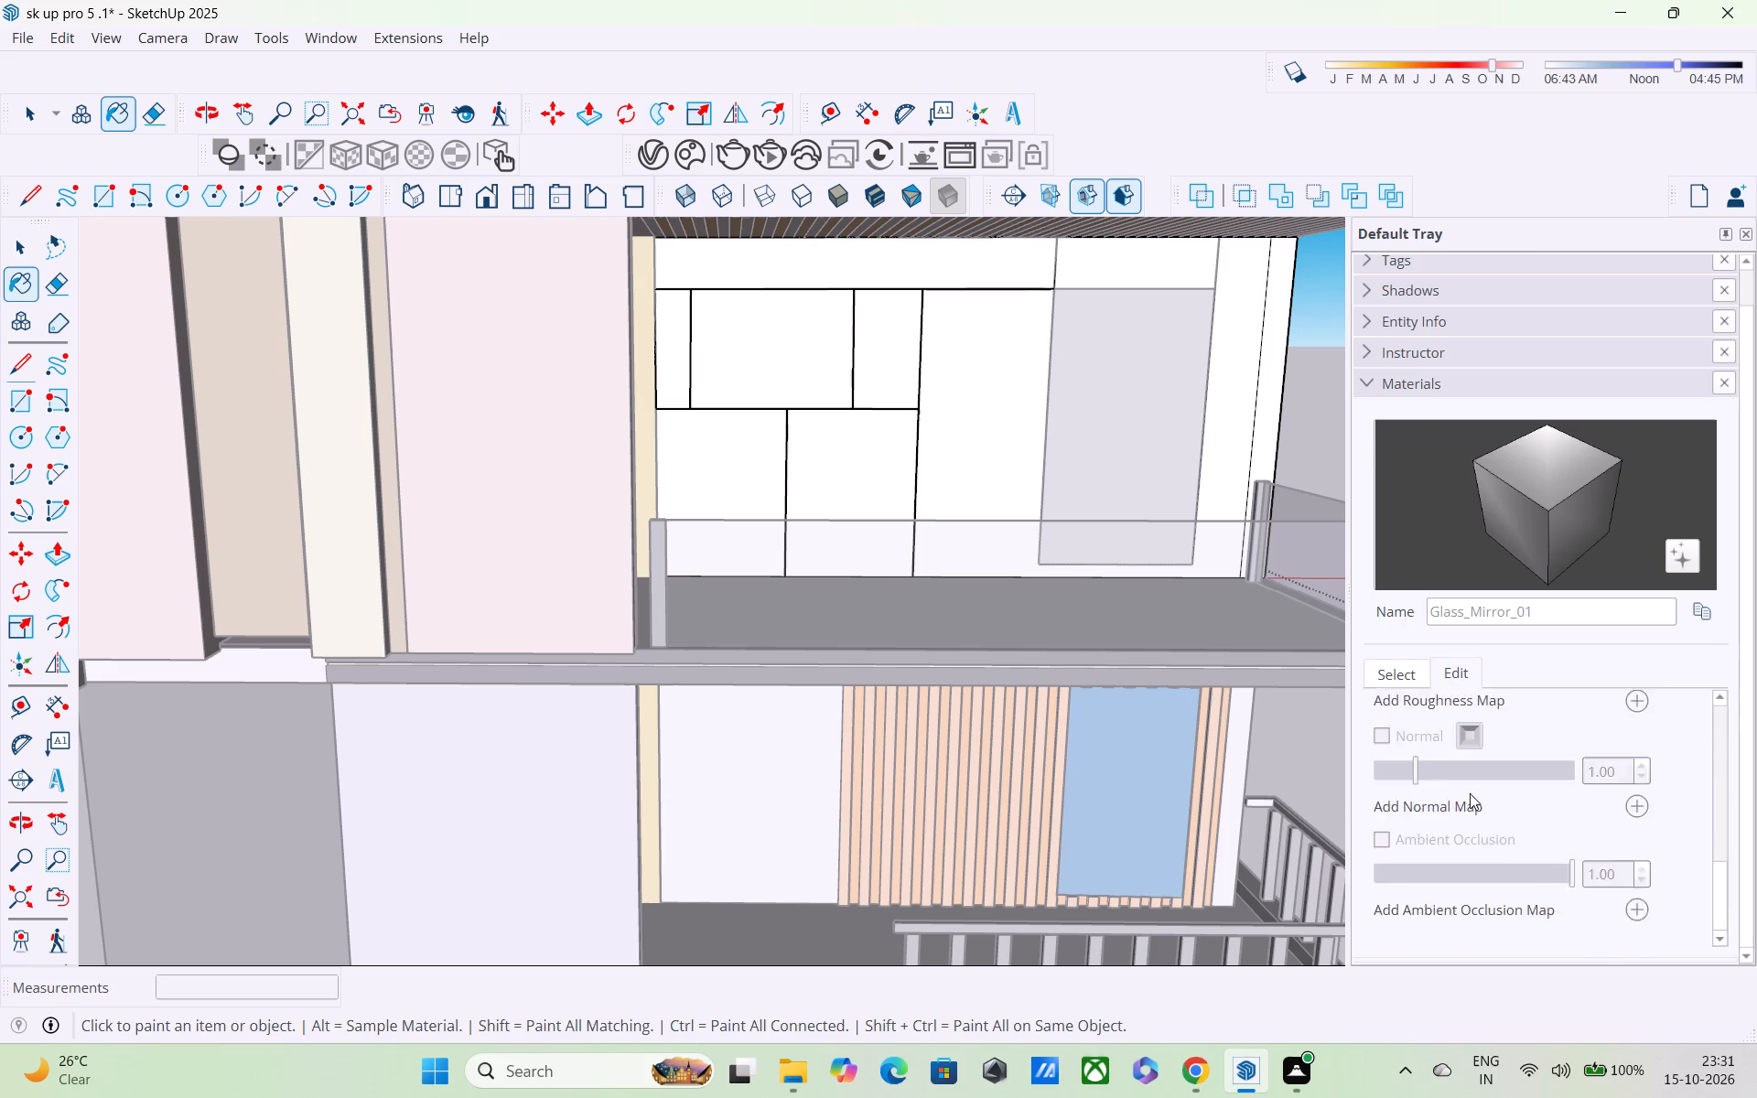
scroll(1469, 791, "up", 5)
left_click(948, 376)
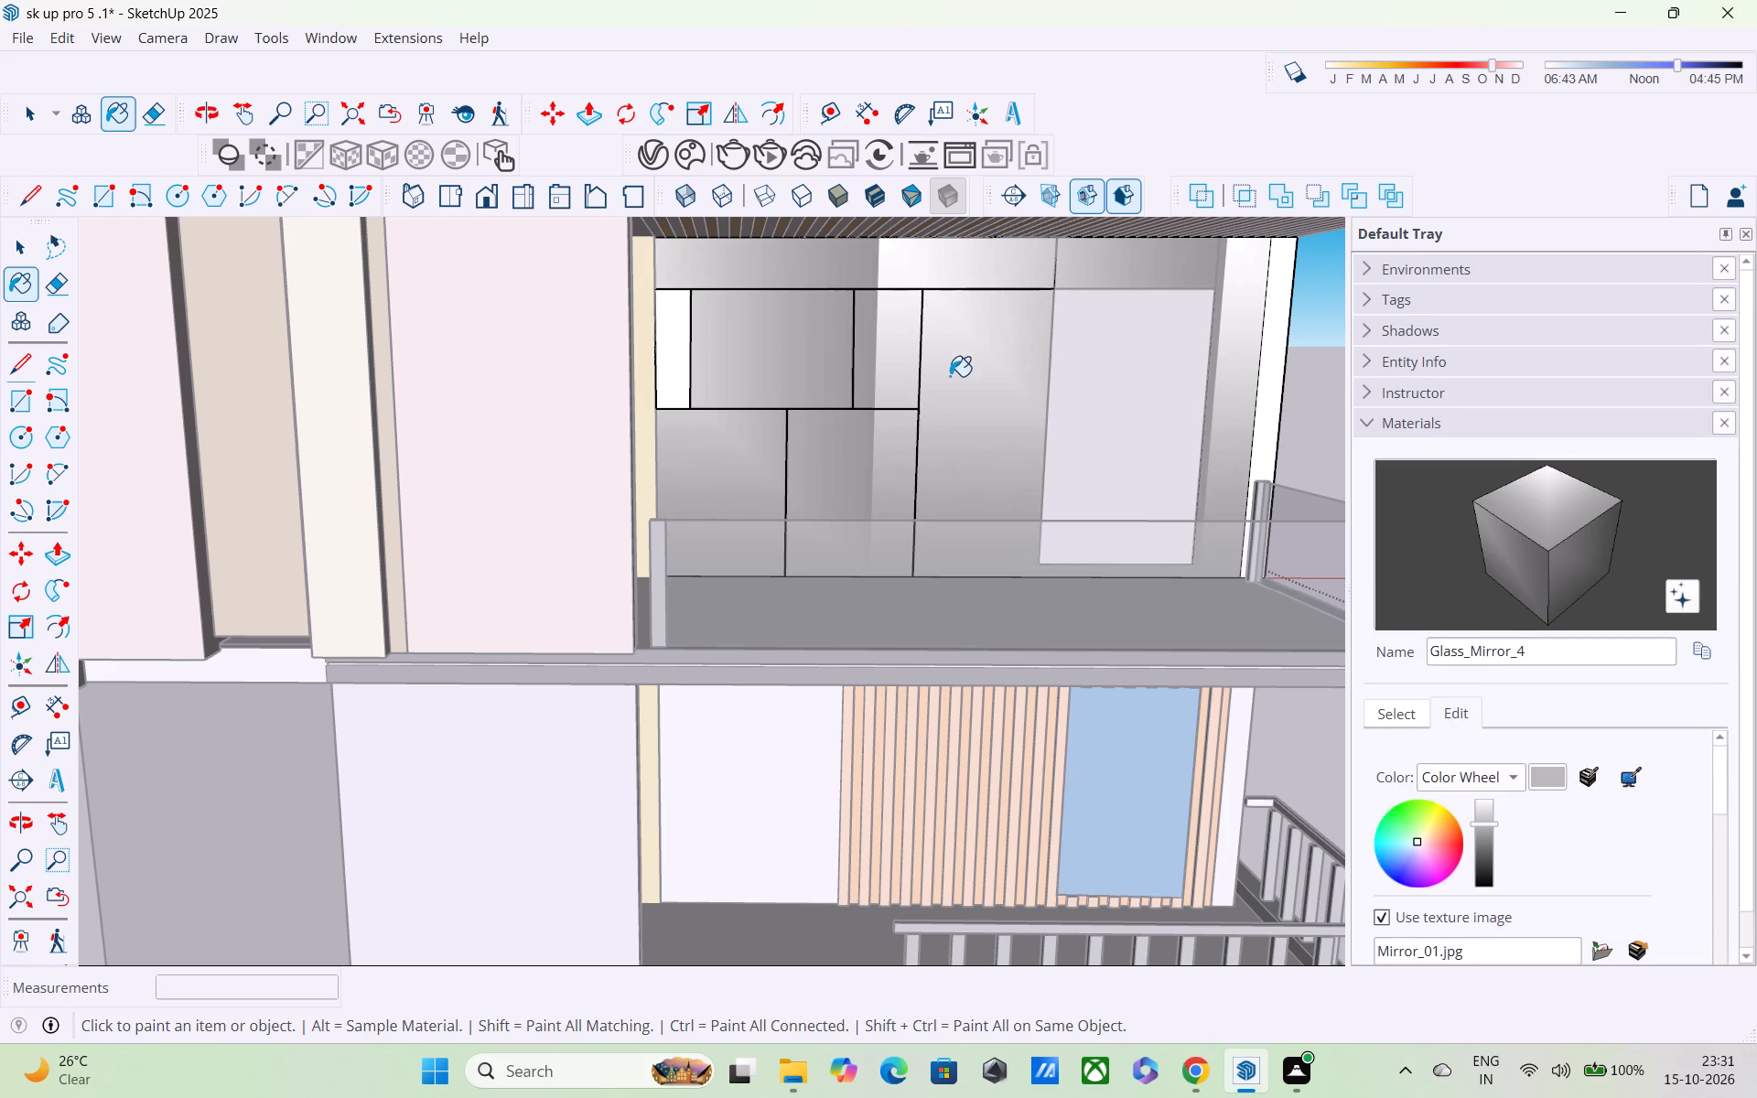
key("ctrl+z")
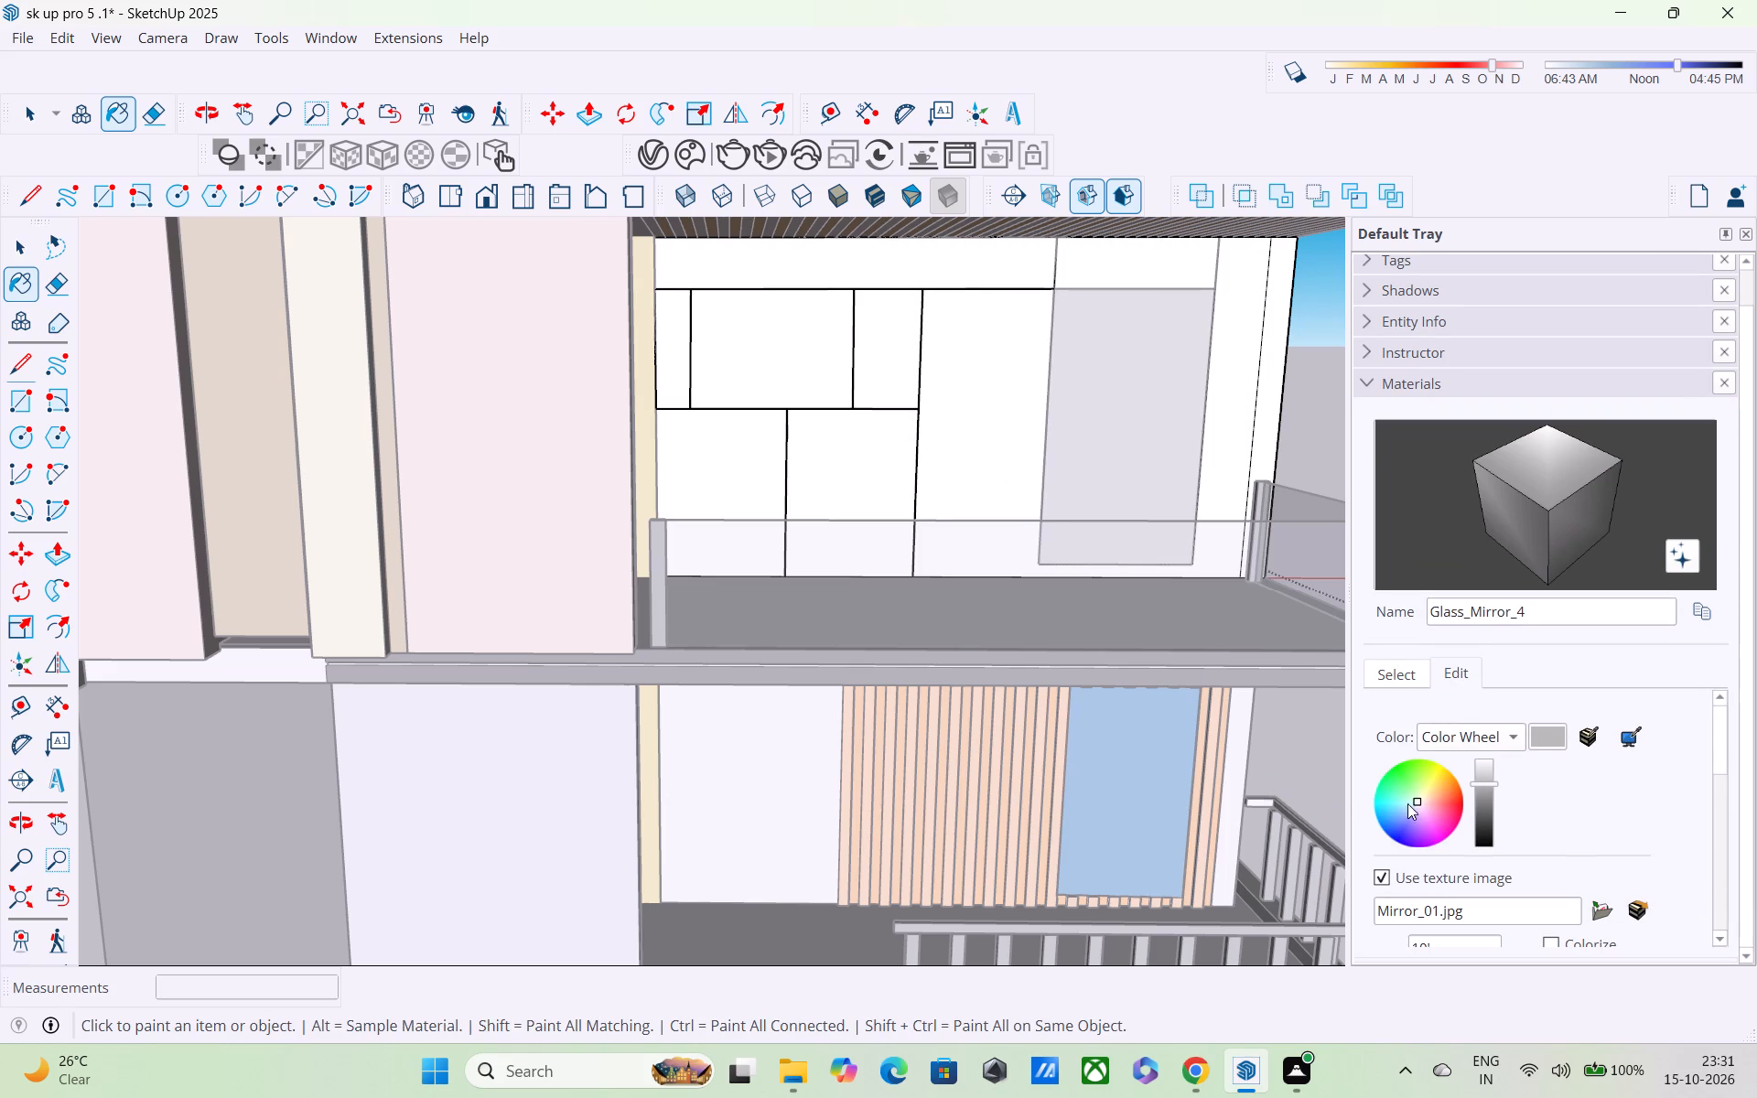
Change the colour of the Glass_Mirror_4 material to a golden yellow.
left_click_drag(1417, 802, 1433, 781)
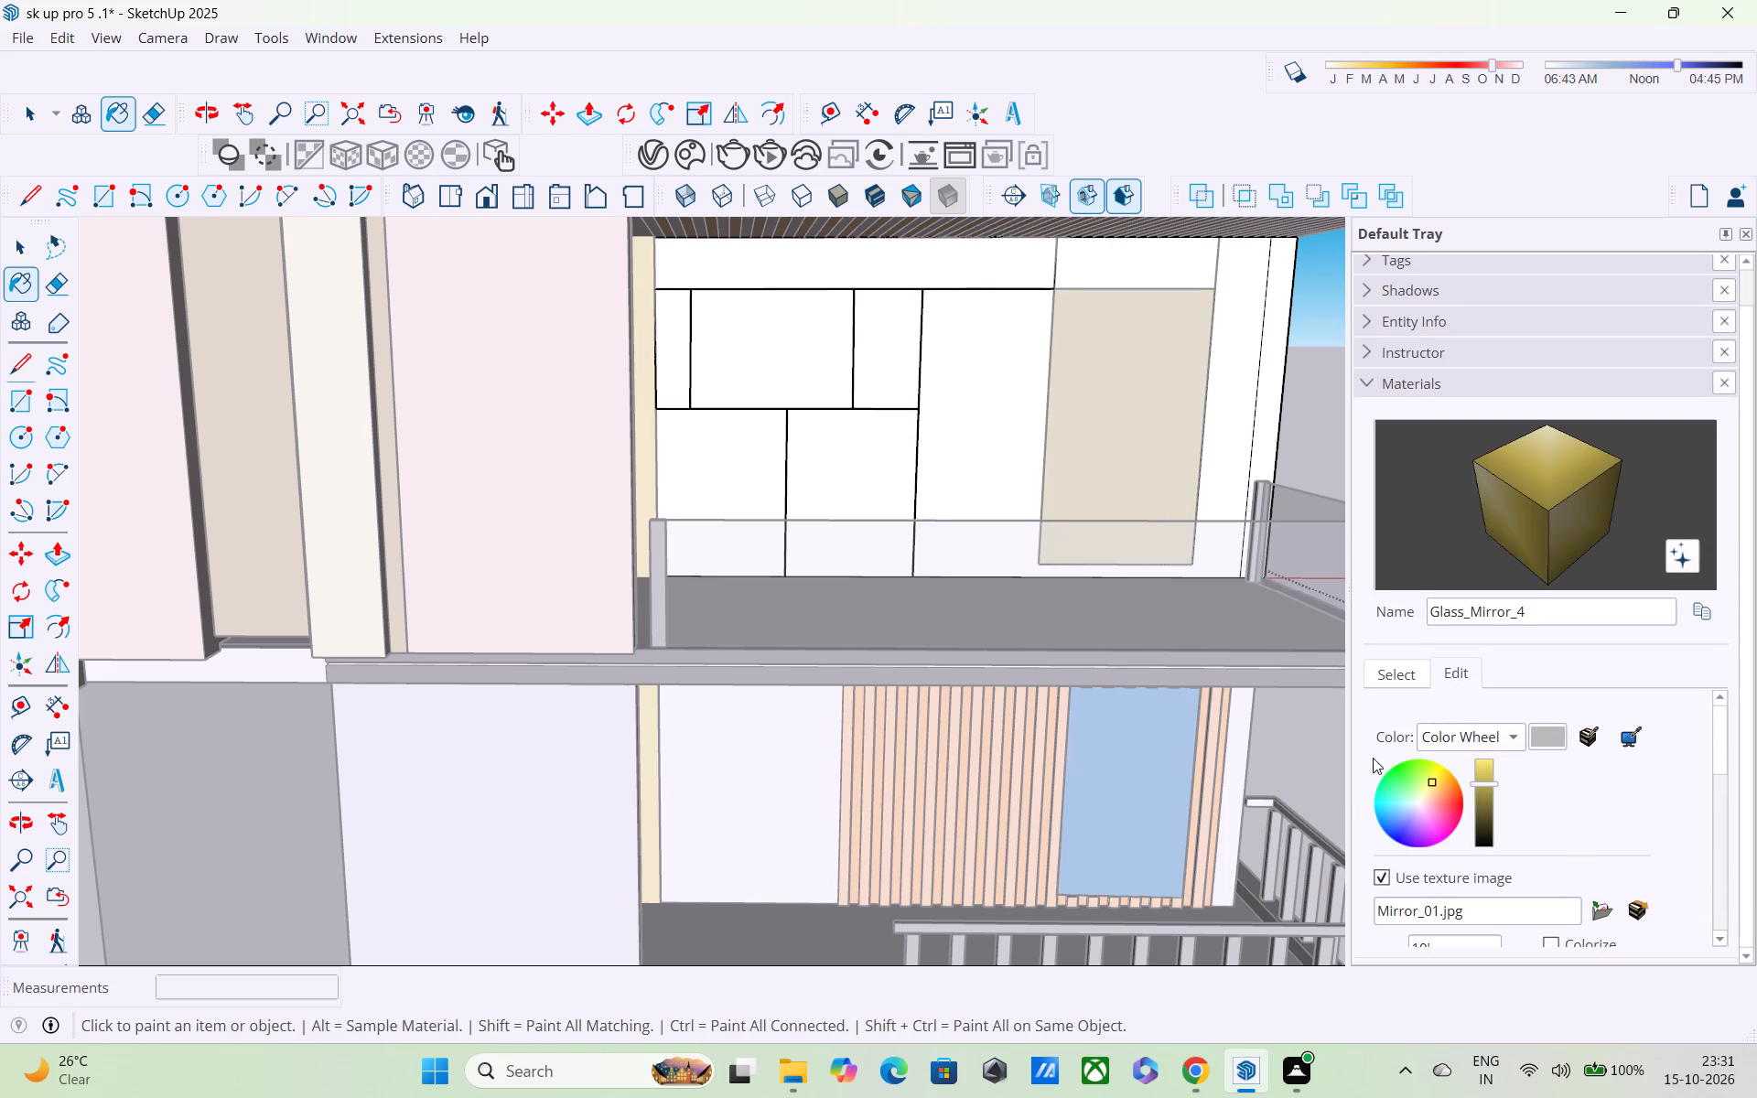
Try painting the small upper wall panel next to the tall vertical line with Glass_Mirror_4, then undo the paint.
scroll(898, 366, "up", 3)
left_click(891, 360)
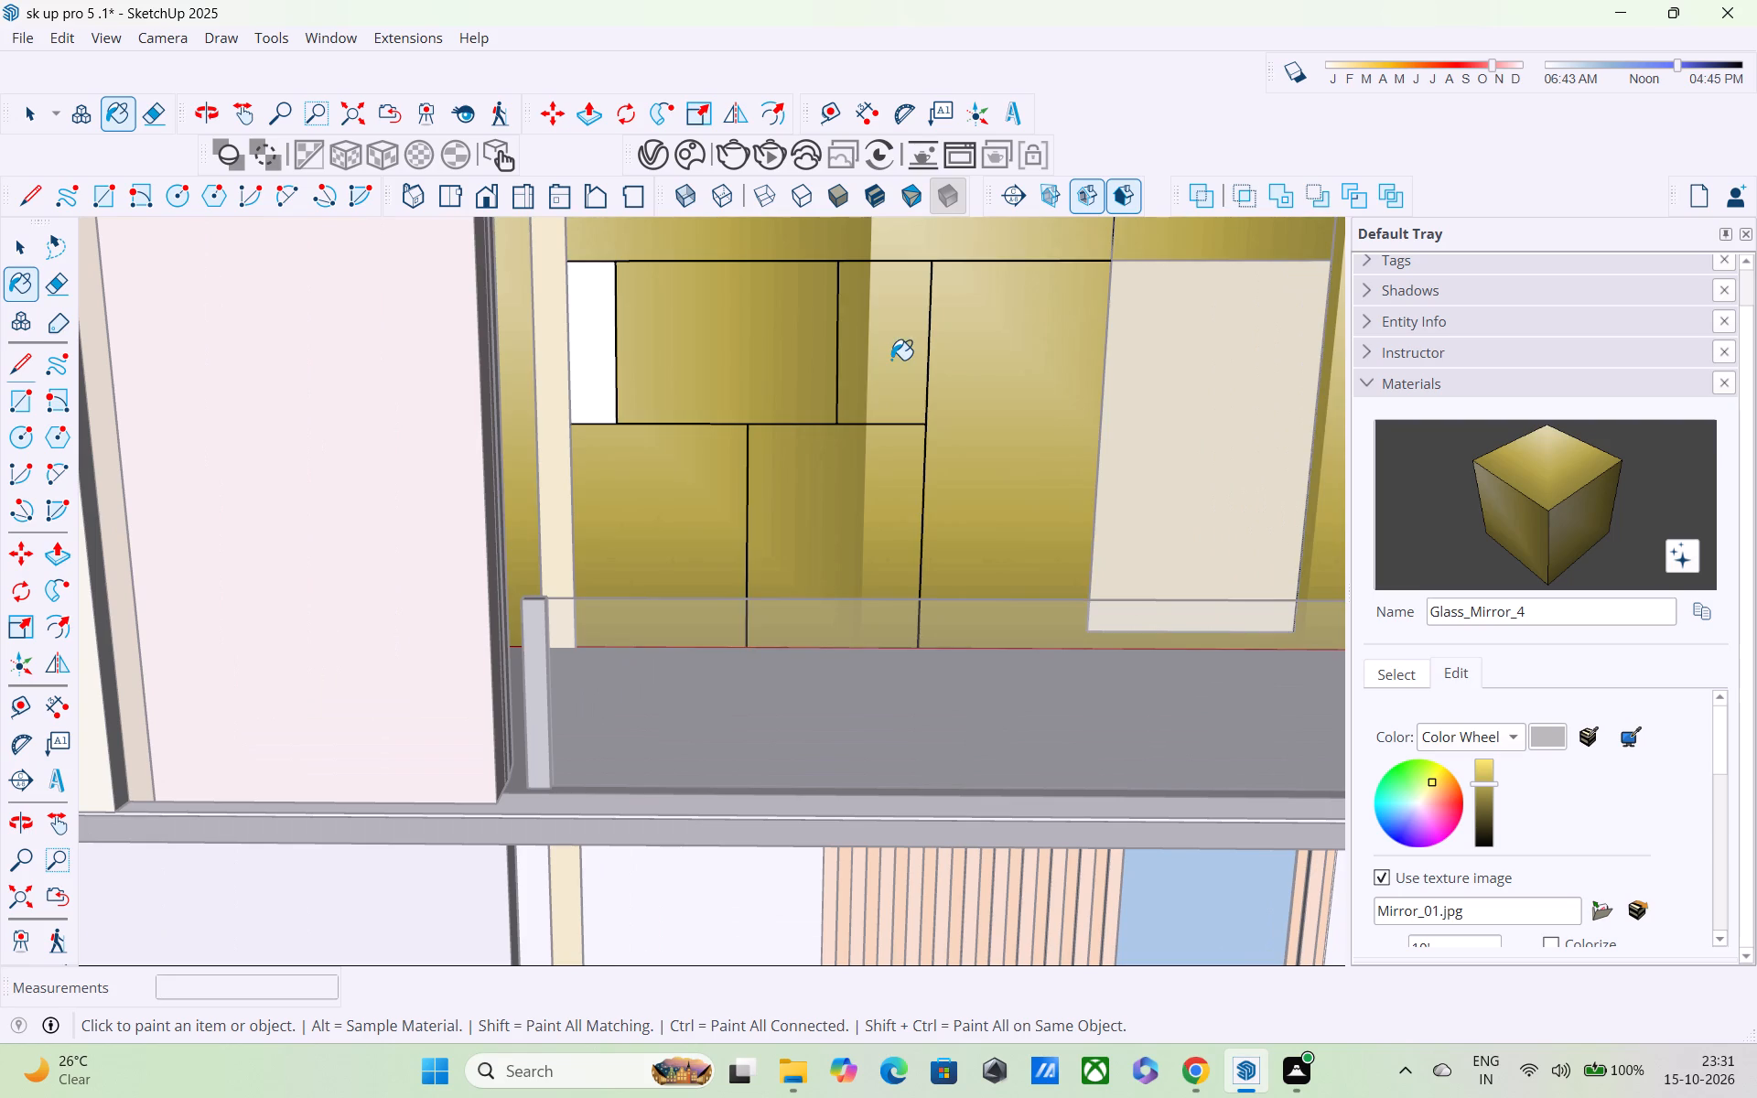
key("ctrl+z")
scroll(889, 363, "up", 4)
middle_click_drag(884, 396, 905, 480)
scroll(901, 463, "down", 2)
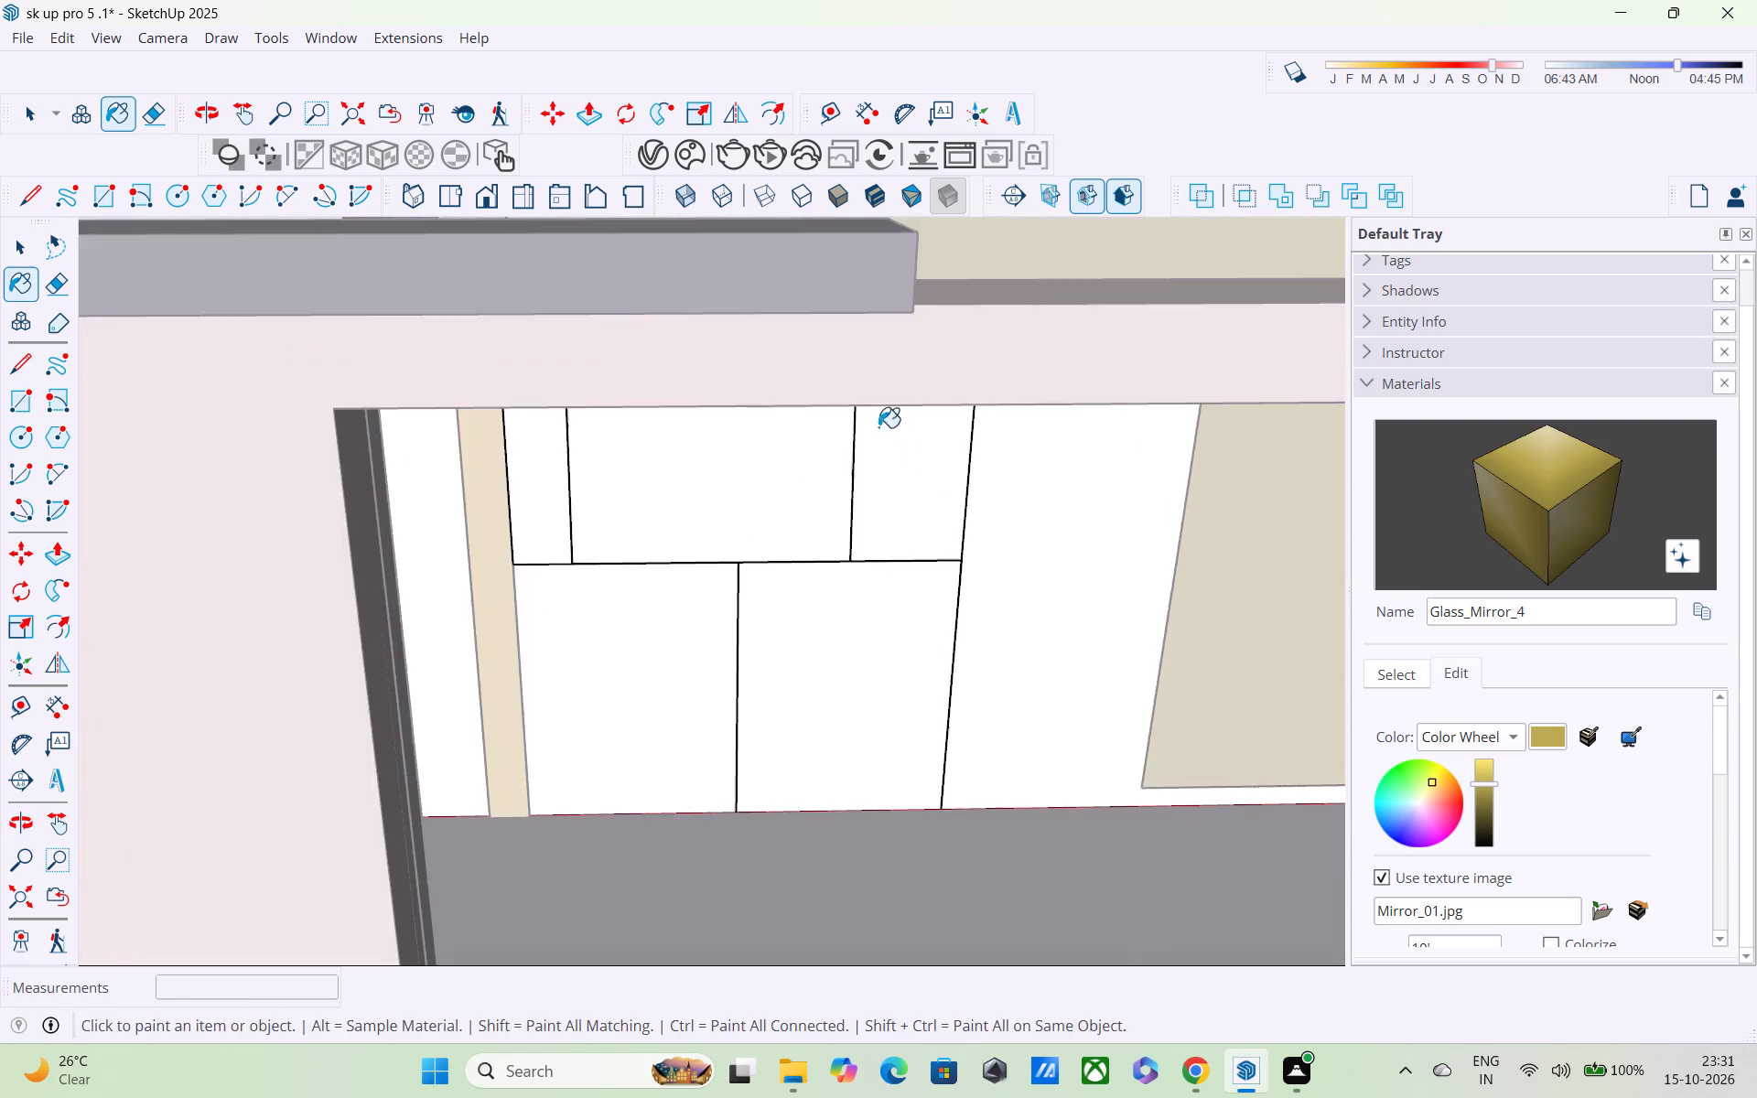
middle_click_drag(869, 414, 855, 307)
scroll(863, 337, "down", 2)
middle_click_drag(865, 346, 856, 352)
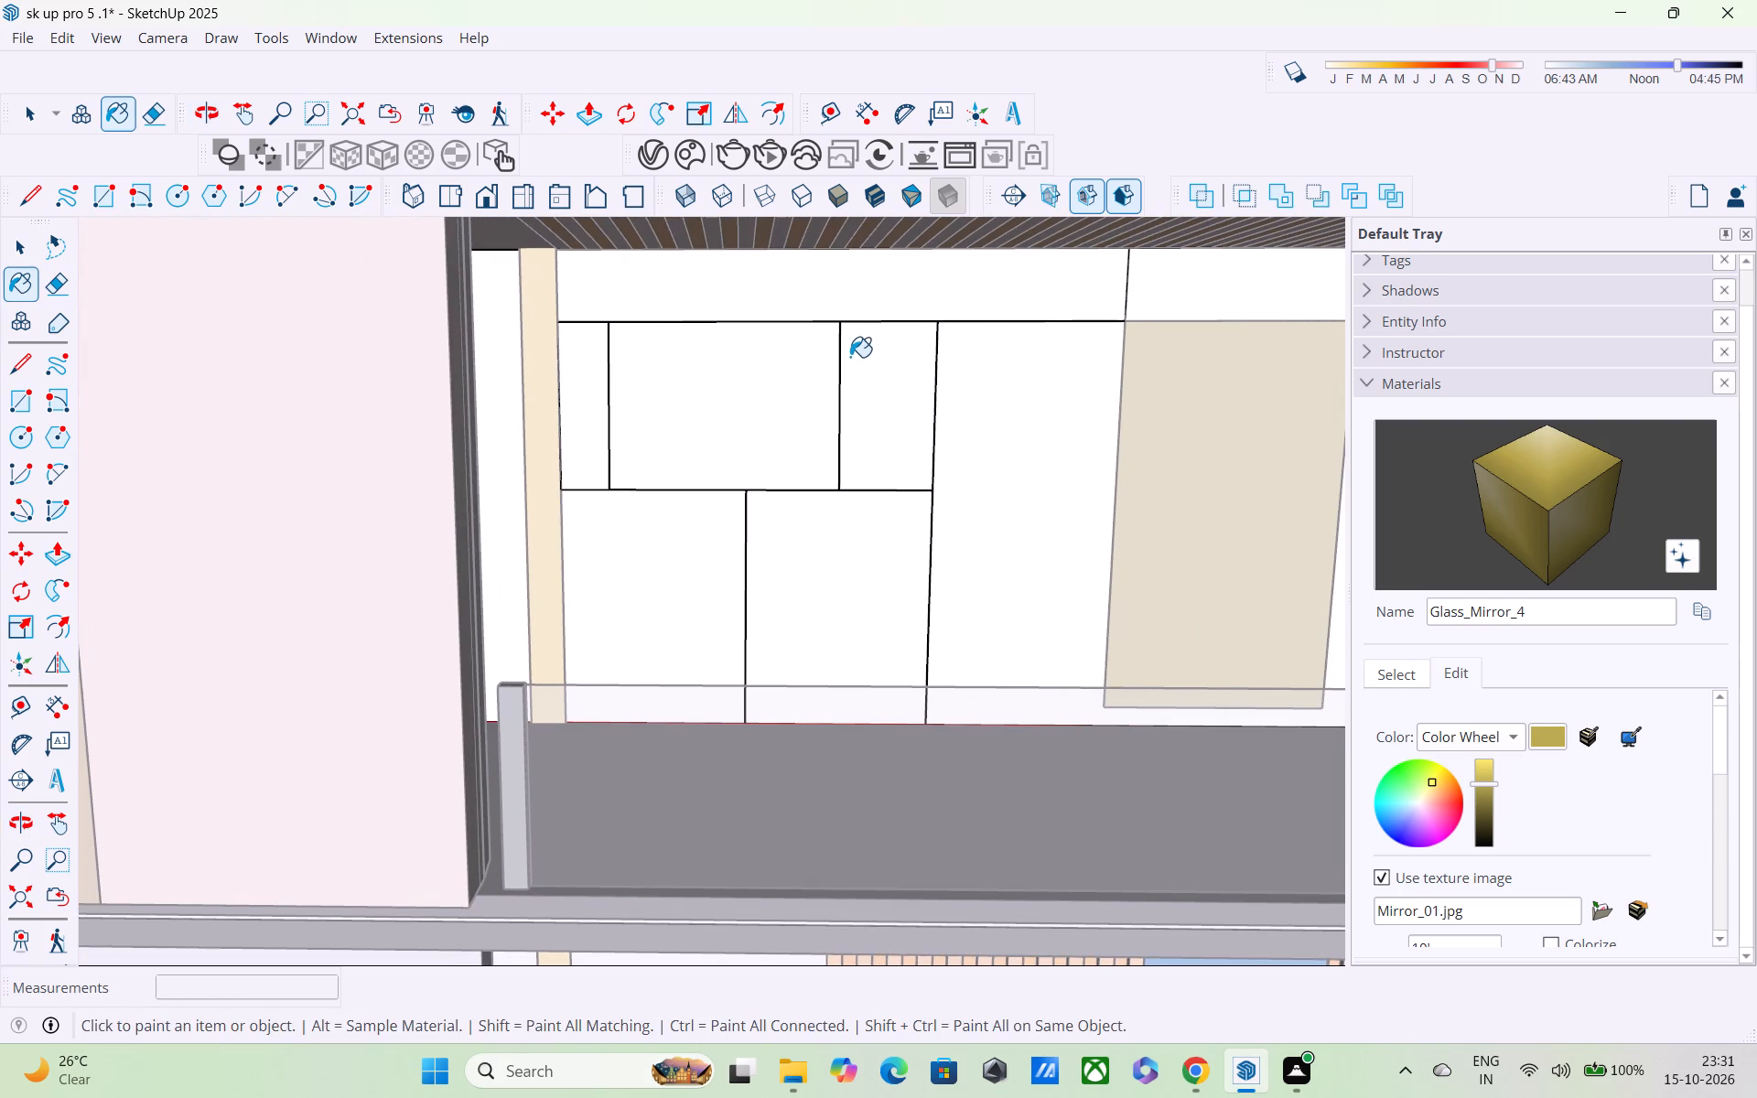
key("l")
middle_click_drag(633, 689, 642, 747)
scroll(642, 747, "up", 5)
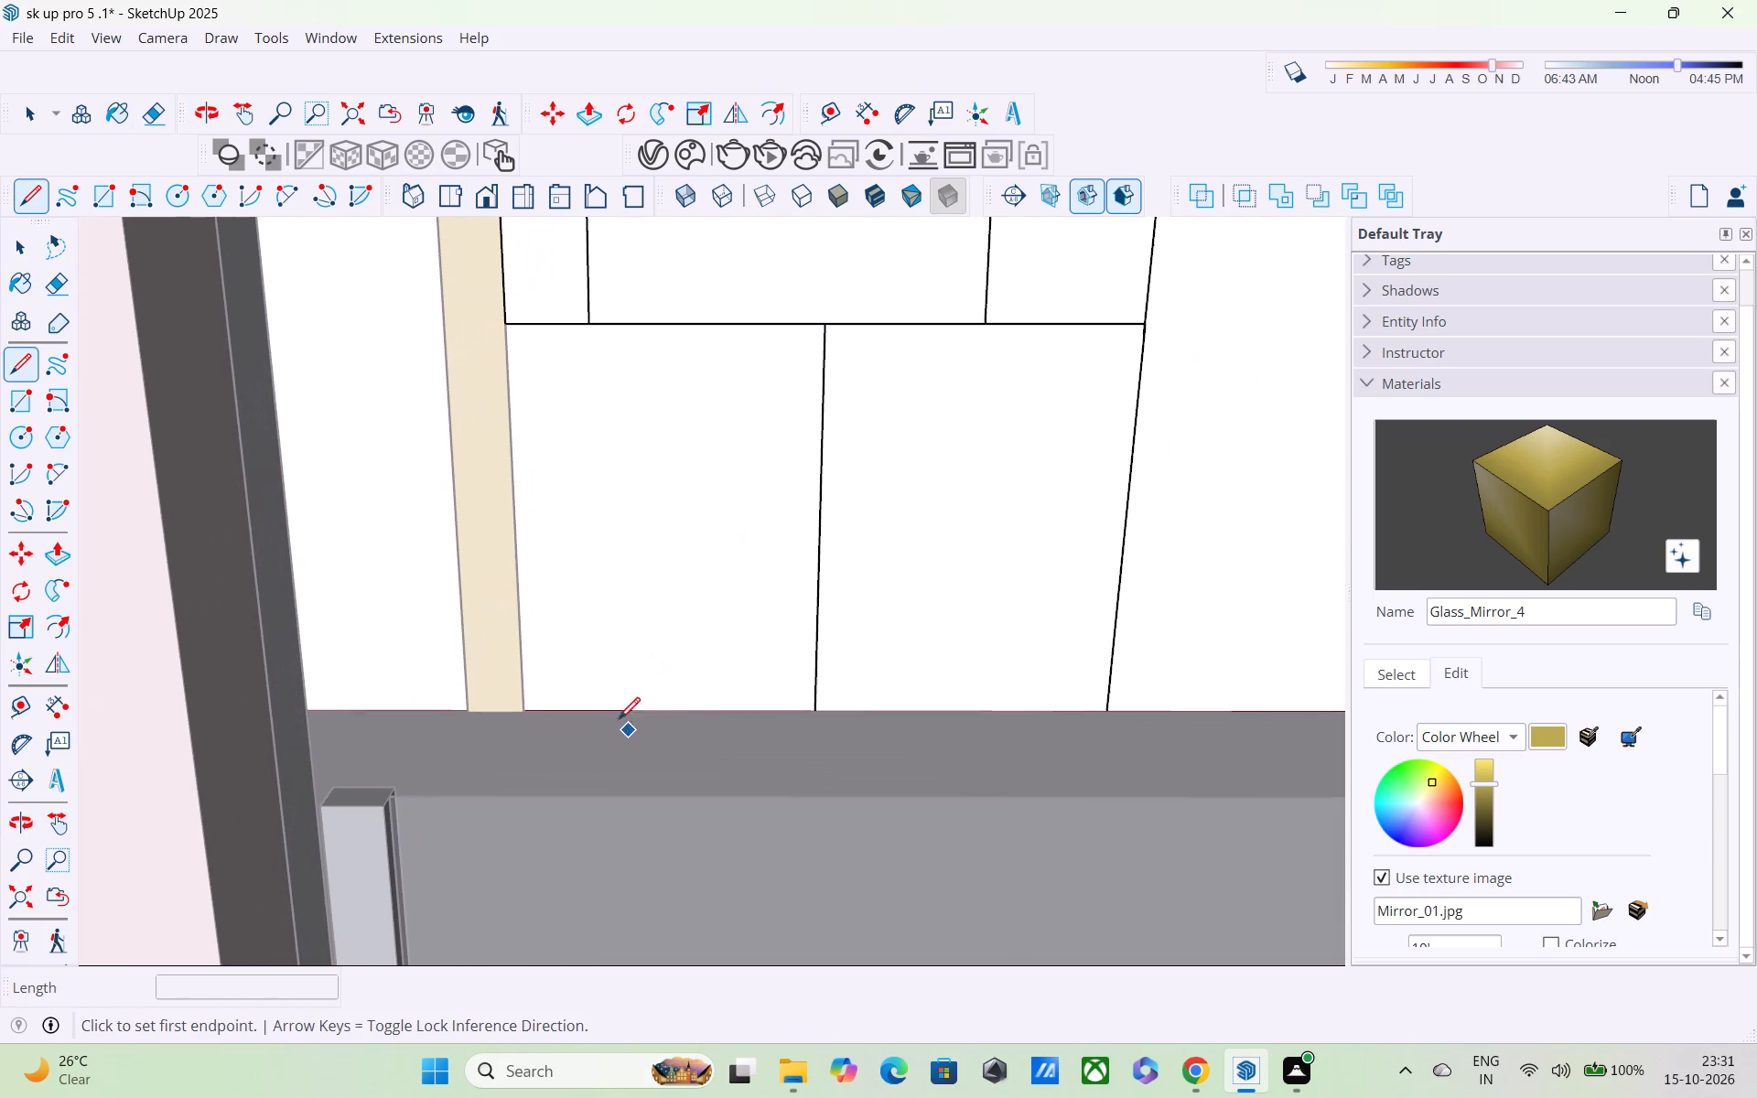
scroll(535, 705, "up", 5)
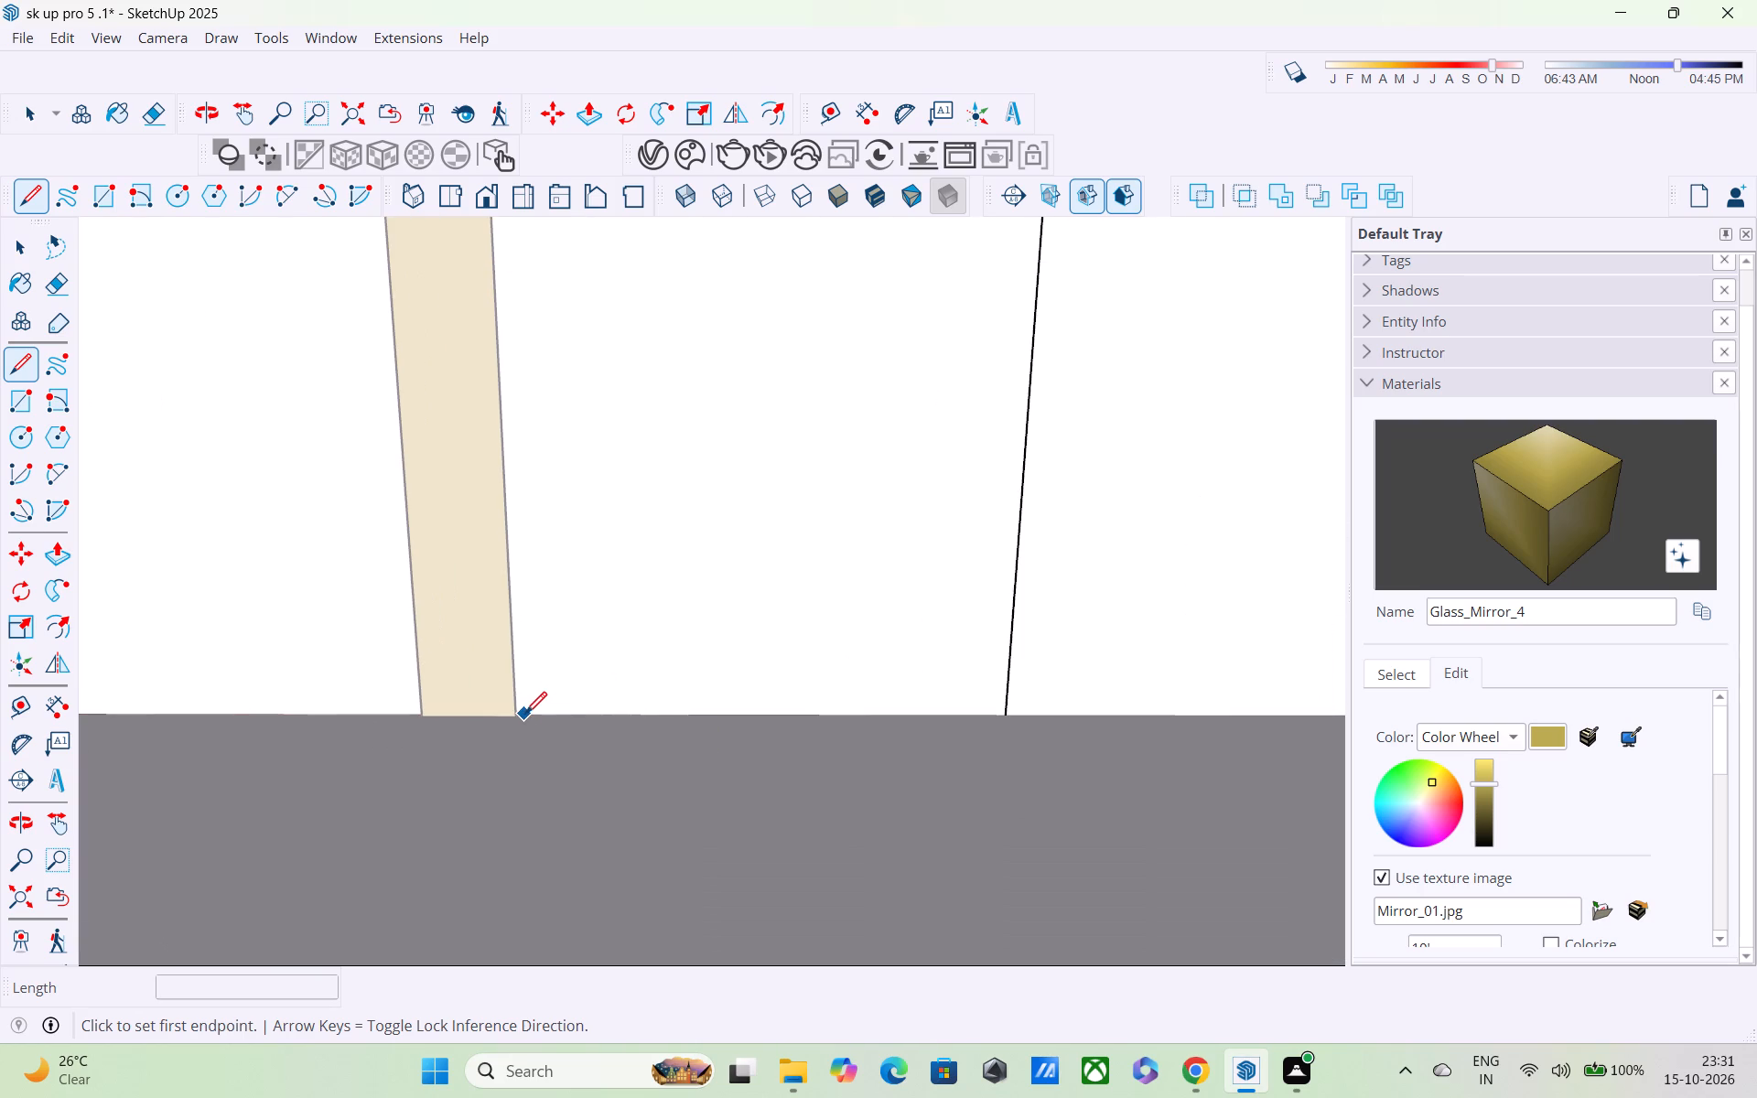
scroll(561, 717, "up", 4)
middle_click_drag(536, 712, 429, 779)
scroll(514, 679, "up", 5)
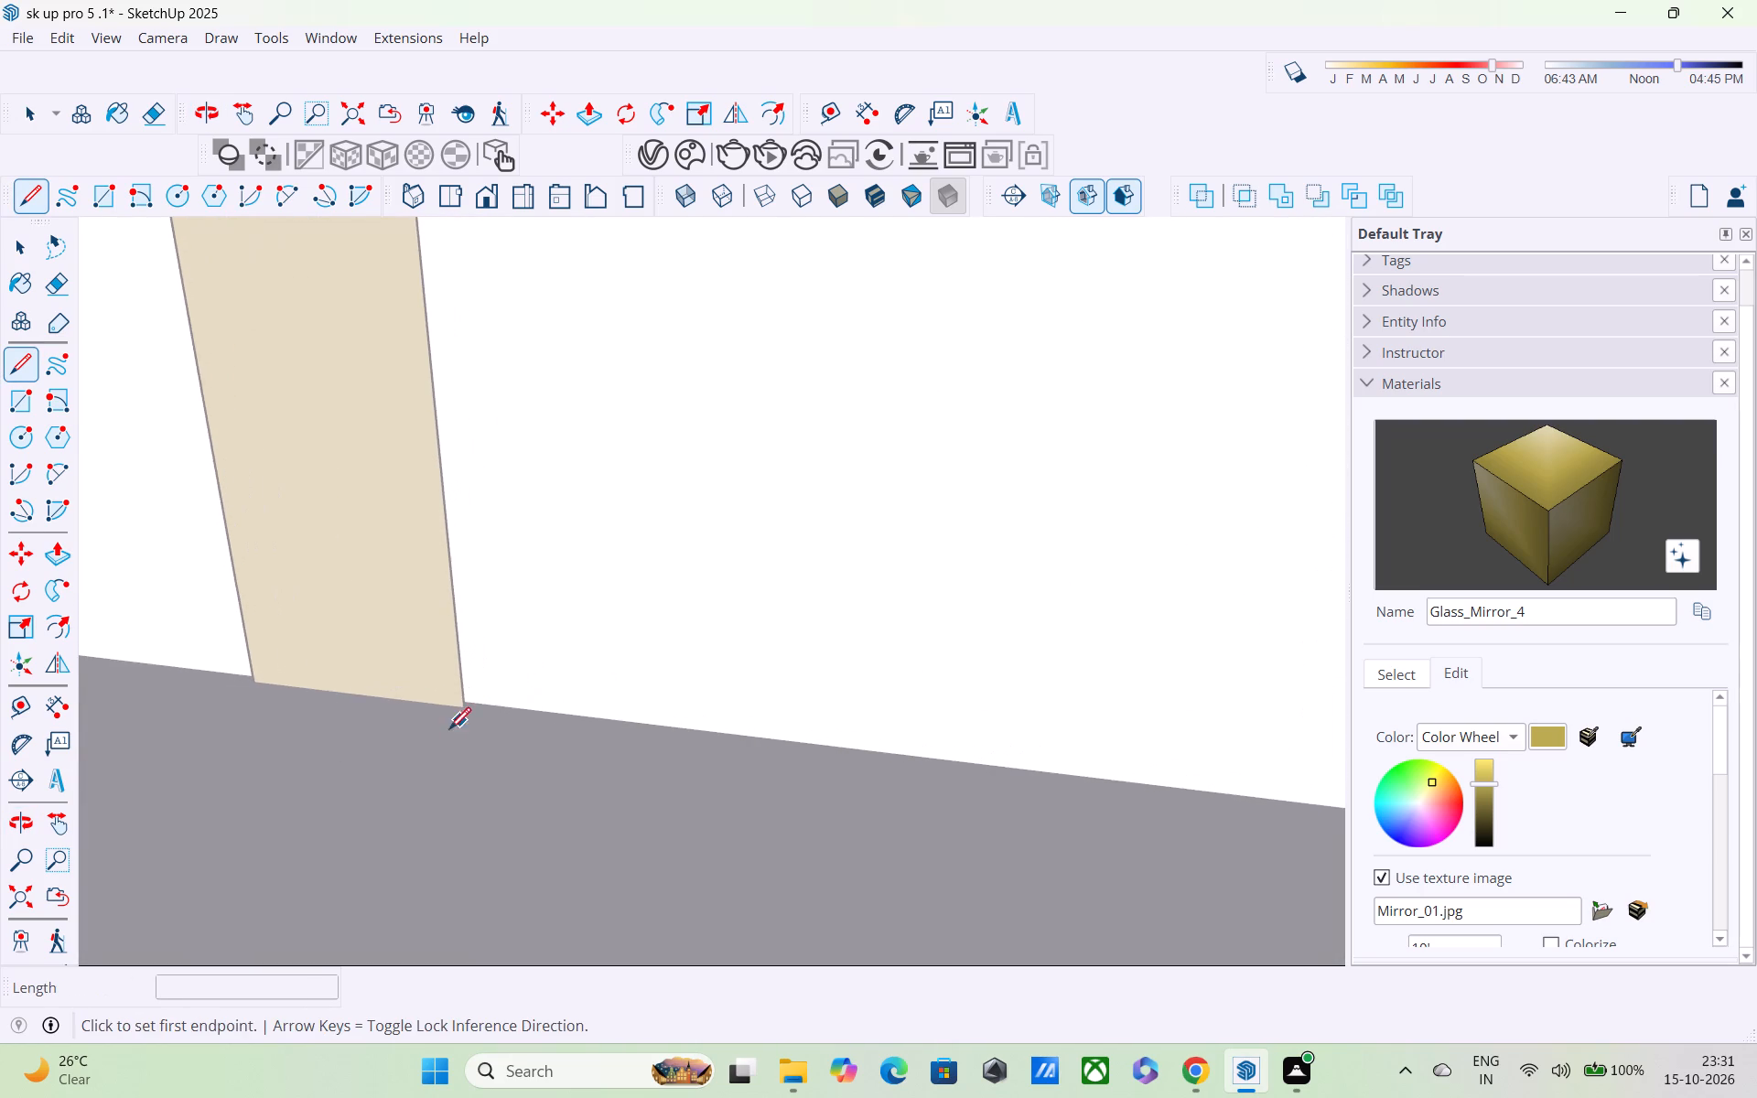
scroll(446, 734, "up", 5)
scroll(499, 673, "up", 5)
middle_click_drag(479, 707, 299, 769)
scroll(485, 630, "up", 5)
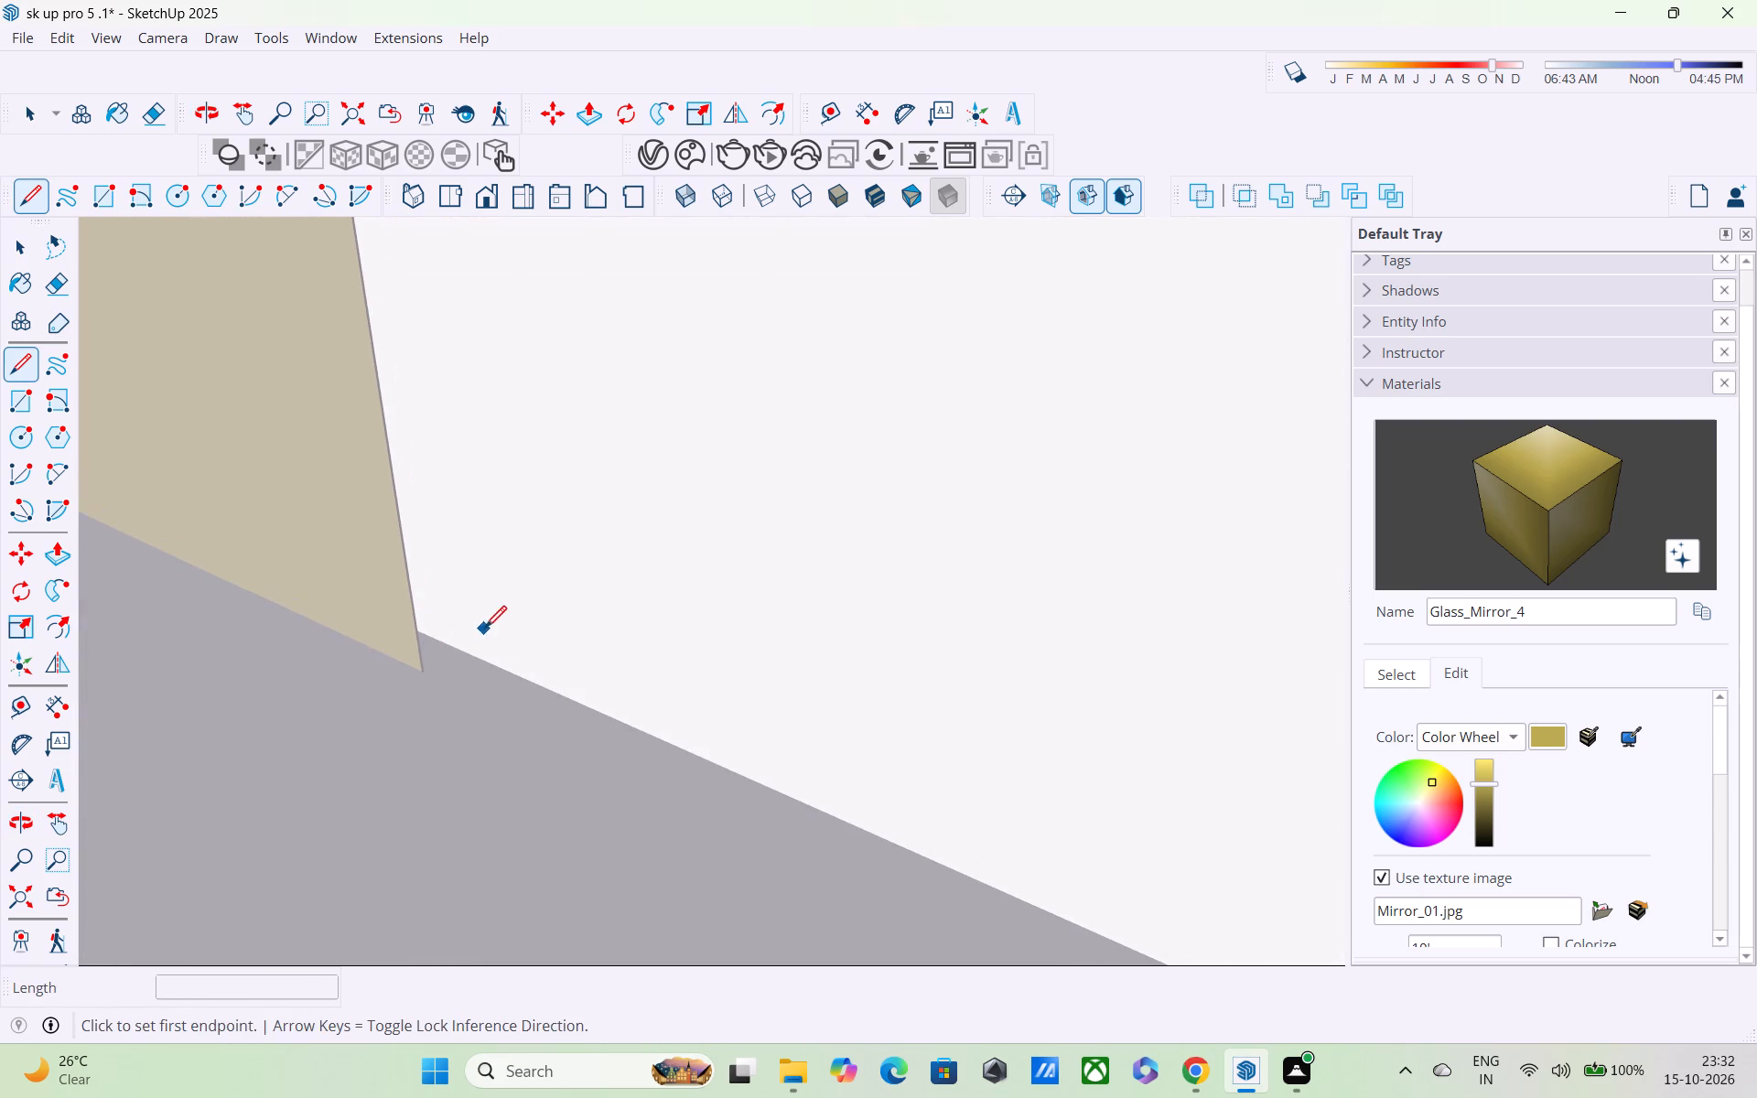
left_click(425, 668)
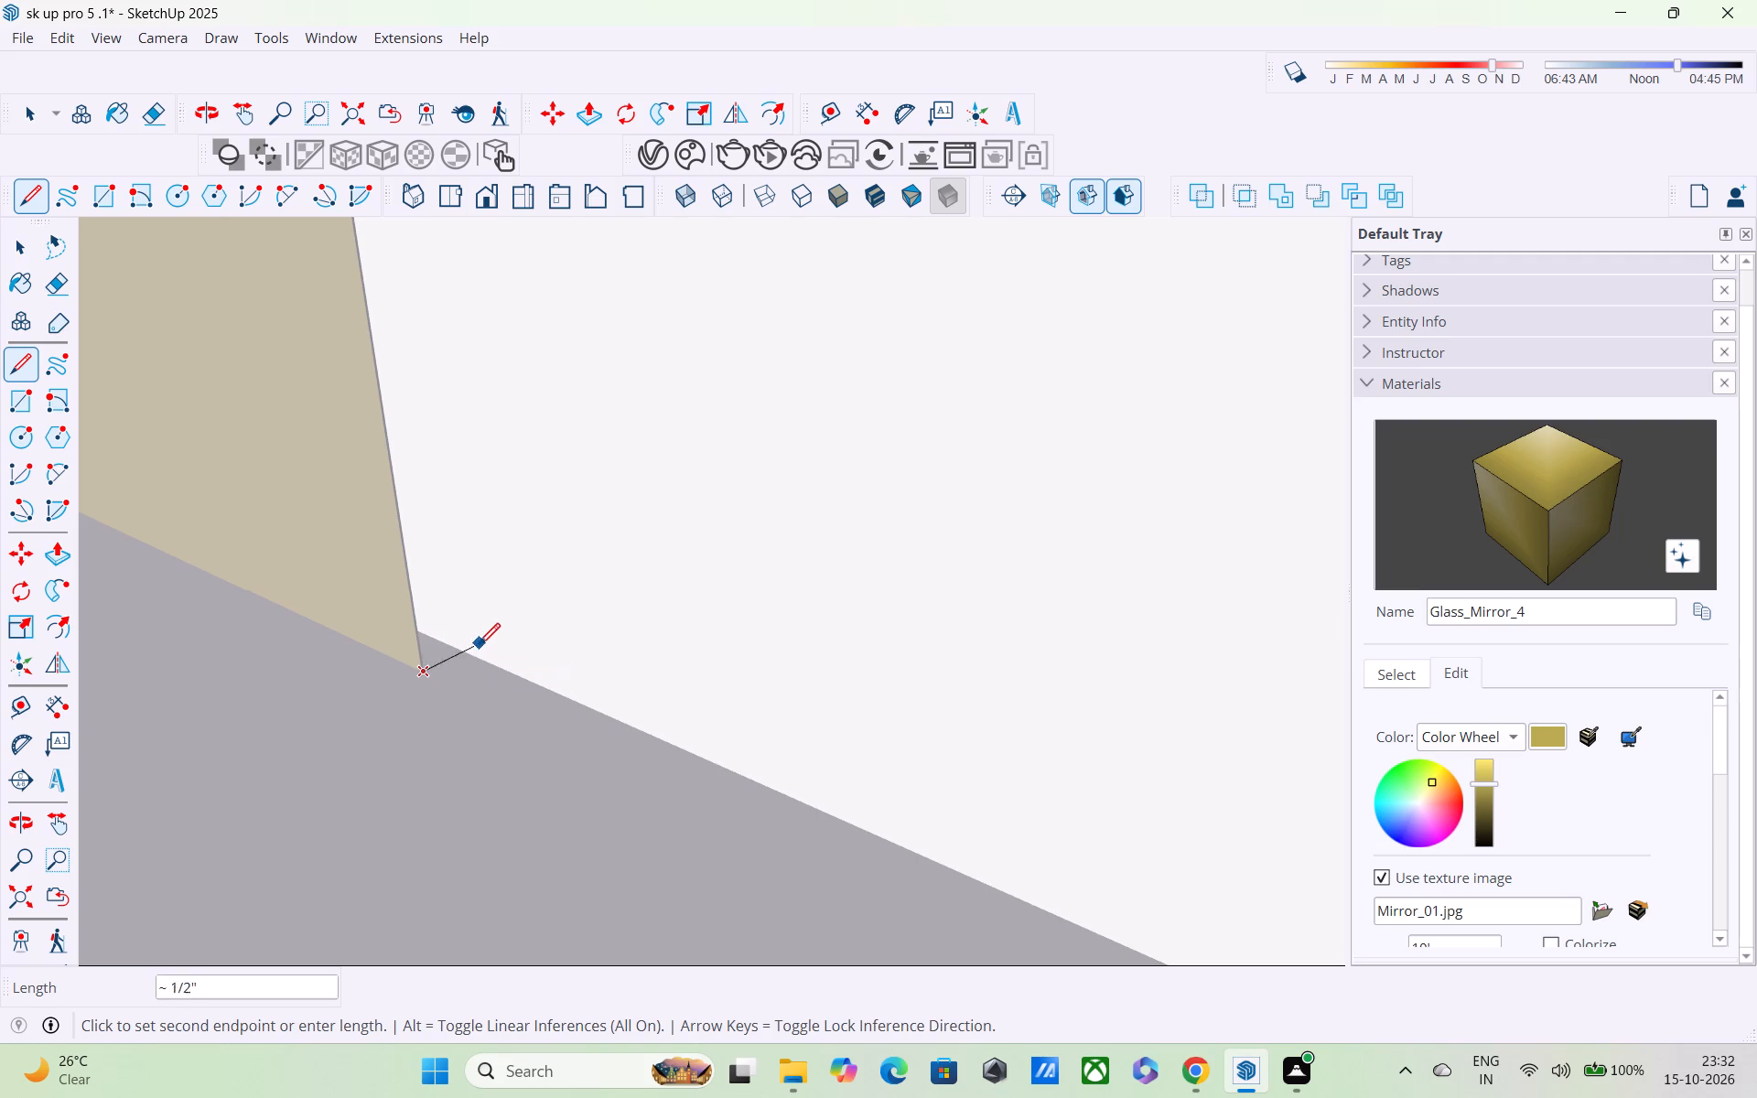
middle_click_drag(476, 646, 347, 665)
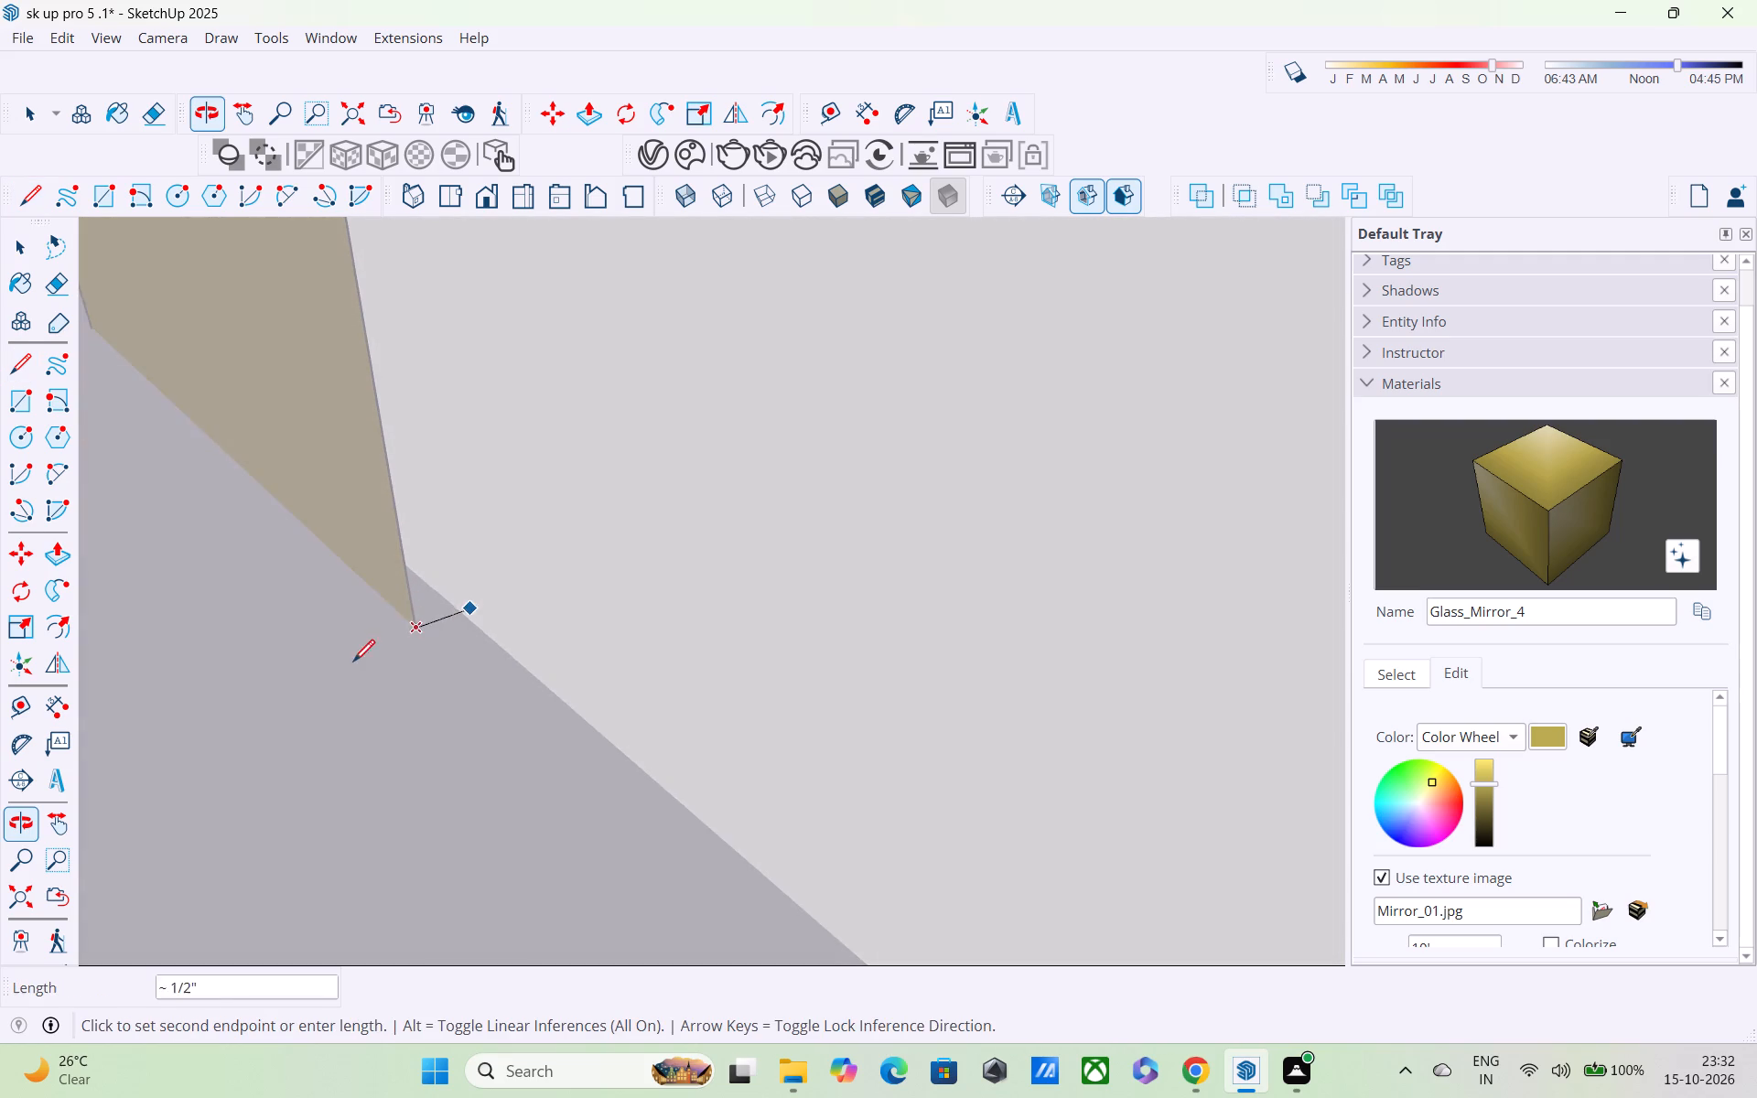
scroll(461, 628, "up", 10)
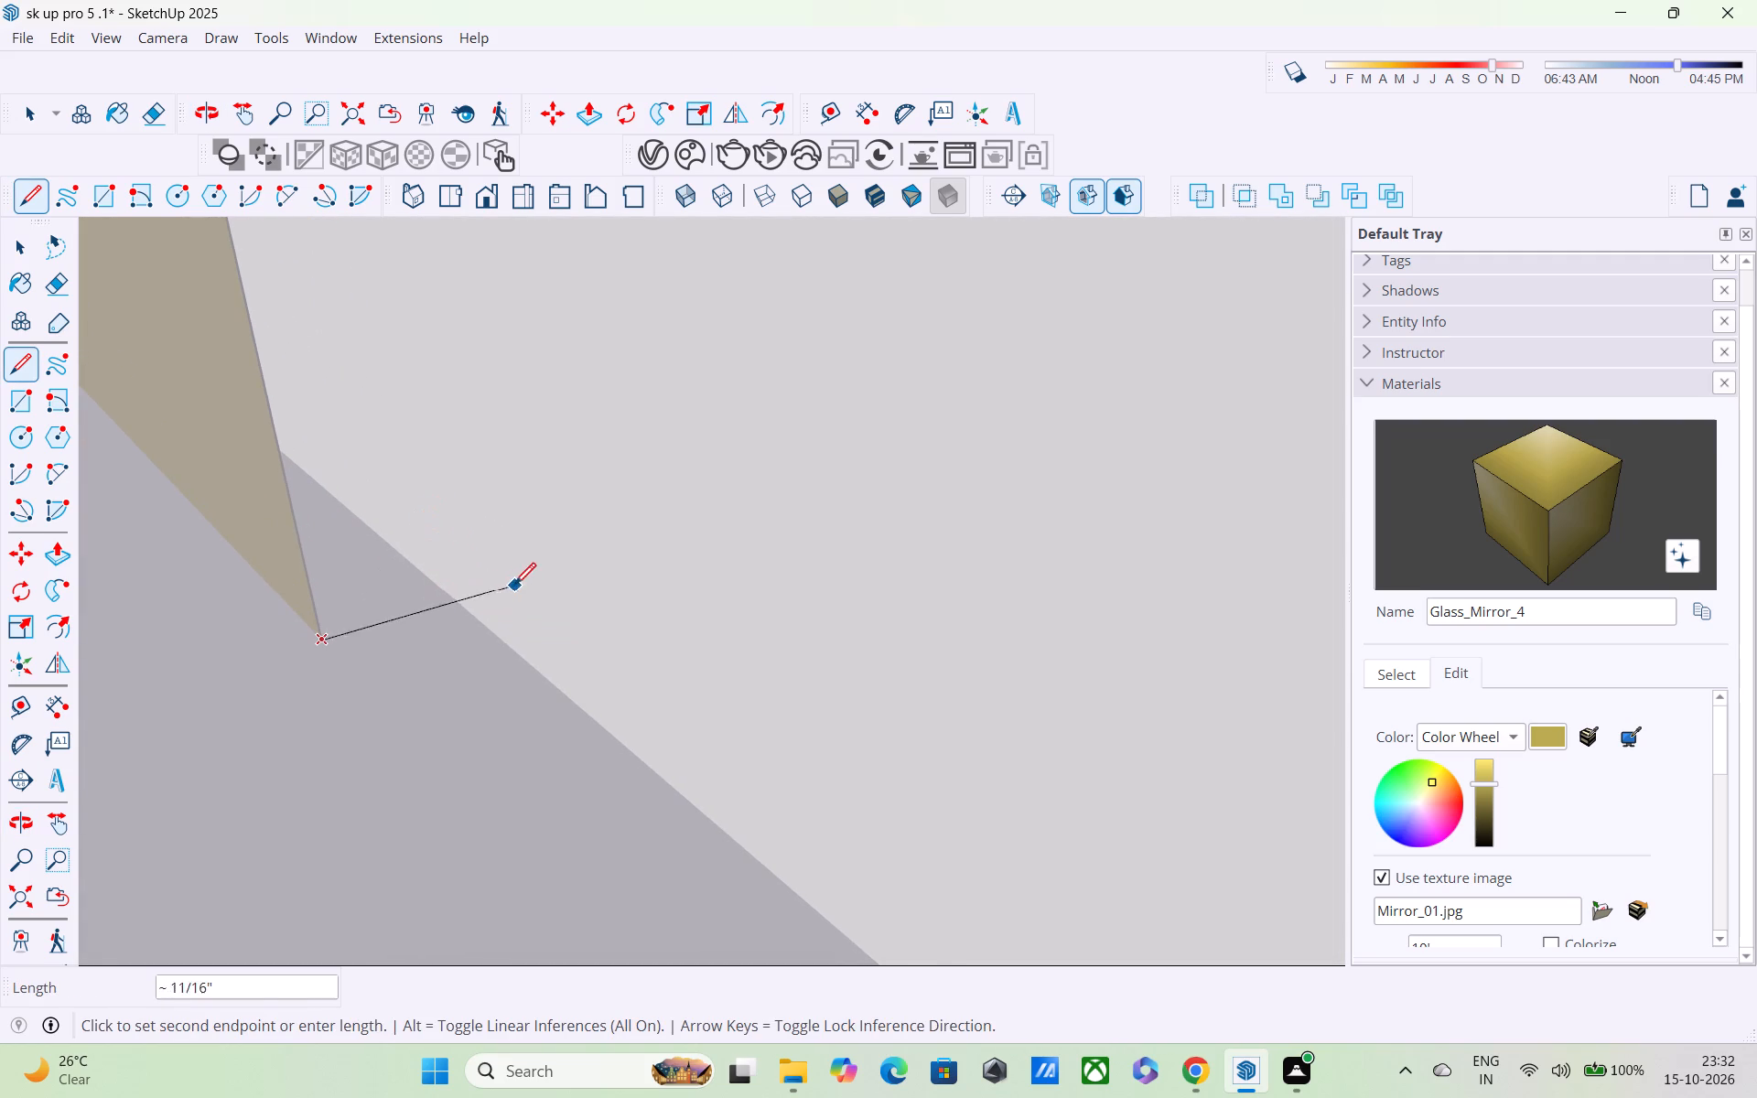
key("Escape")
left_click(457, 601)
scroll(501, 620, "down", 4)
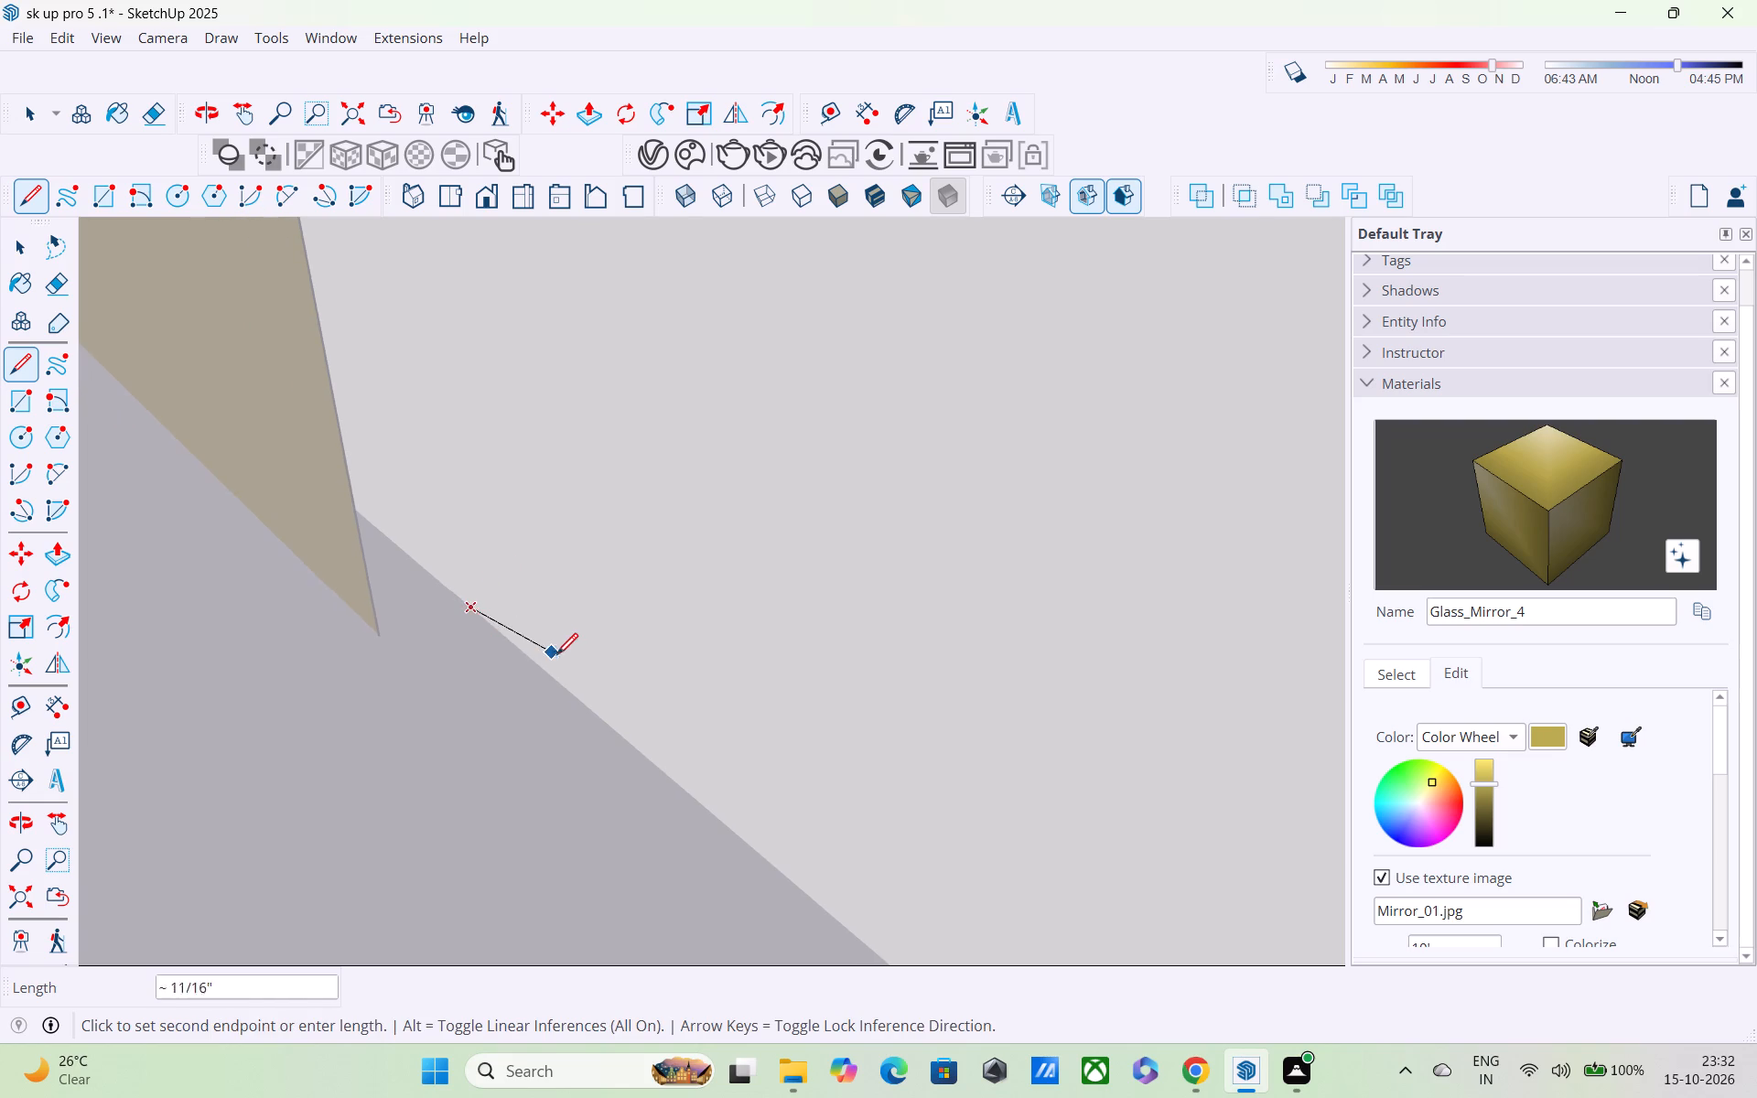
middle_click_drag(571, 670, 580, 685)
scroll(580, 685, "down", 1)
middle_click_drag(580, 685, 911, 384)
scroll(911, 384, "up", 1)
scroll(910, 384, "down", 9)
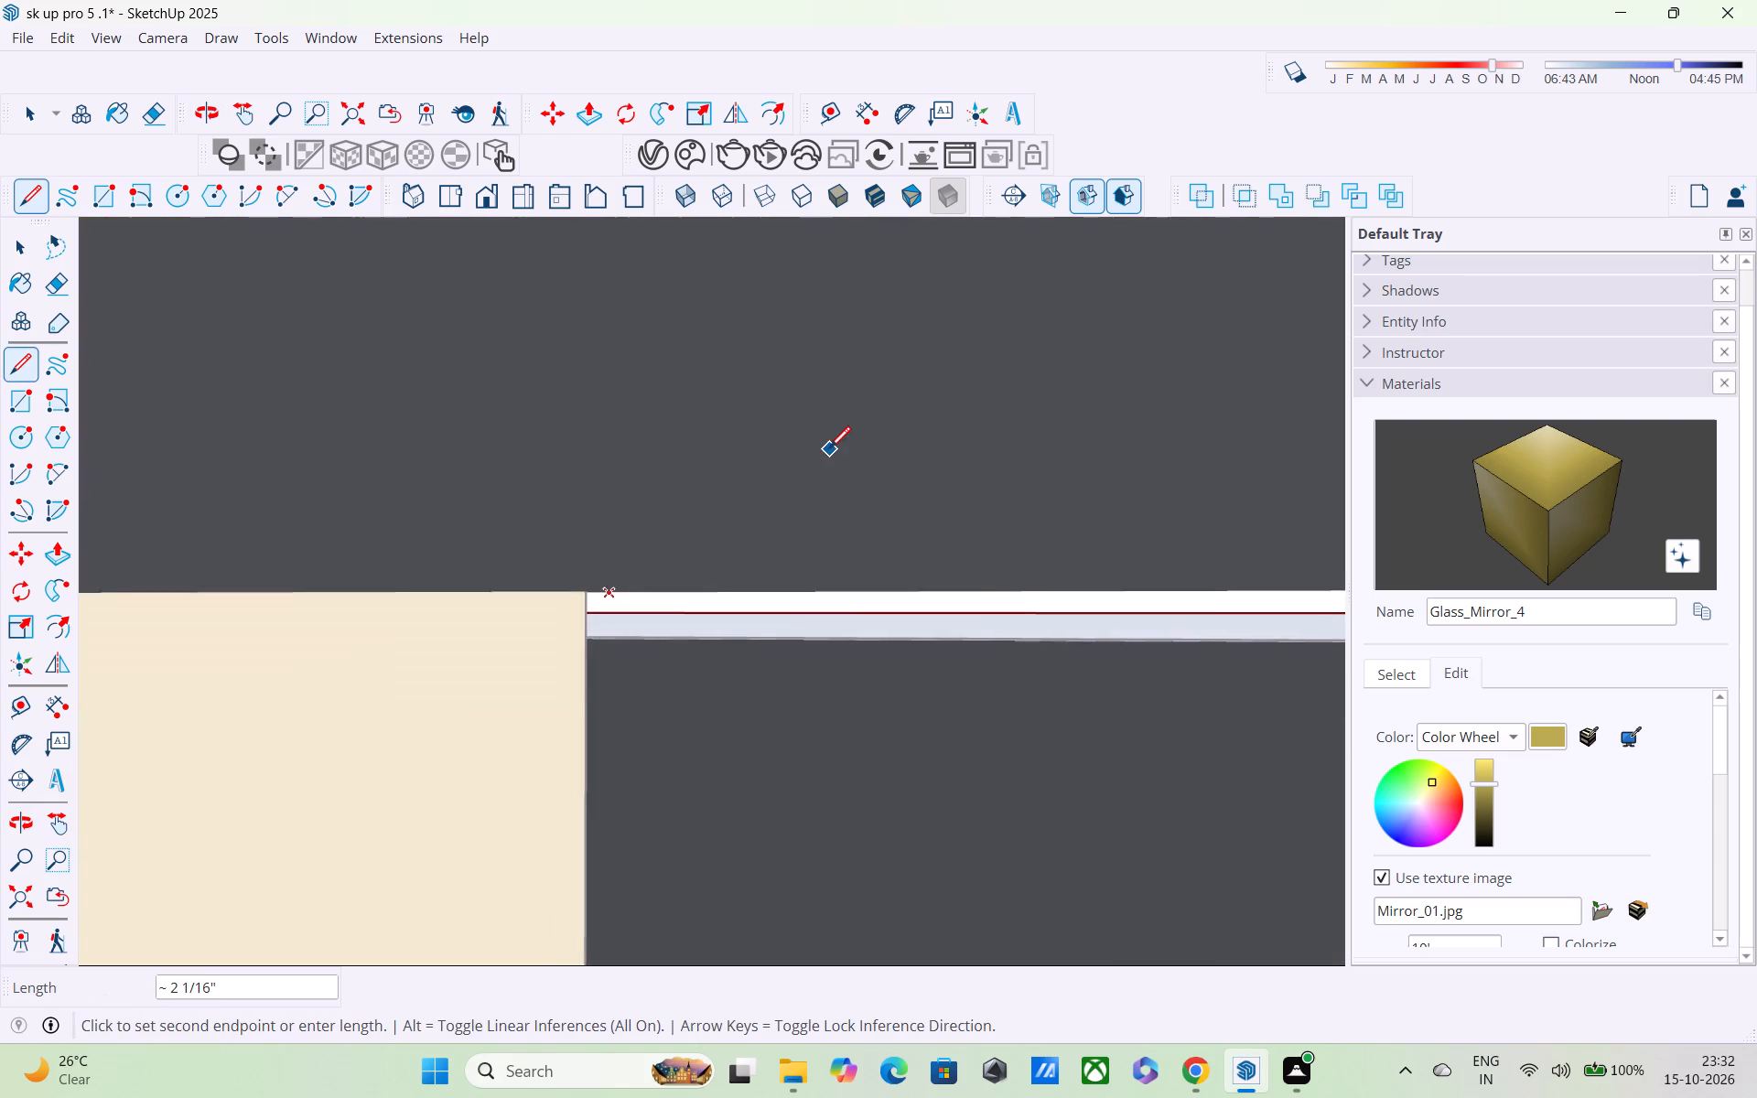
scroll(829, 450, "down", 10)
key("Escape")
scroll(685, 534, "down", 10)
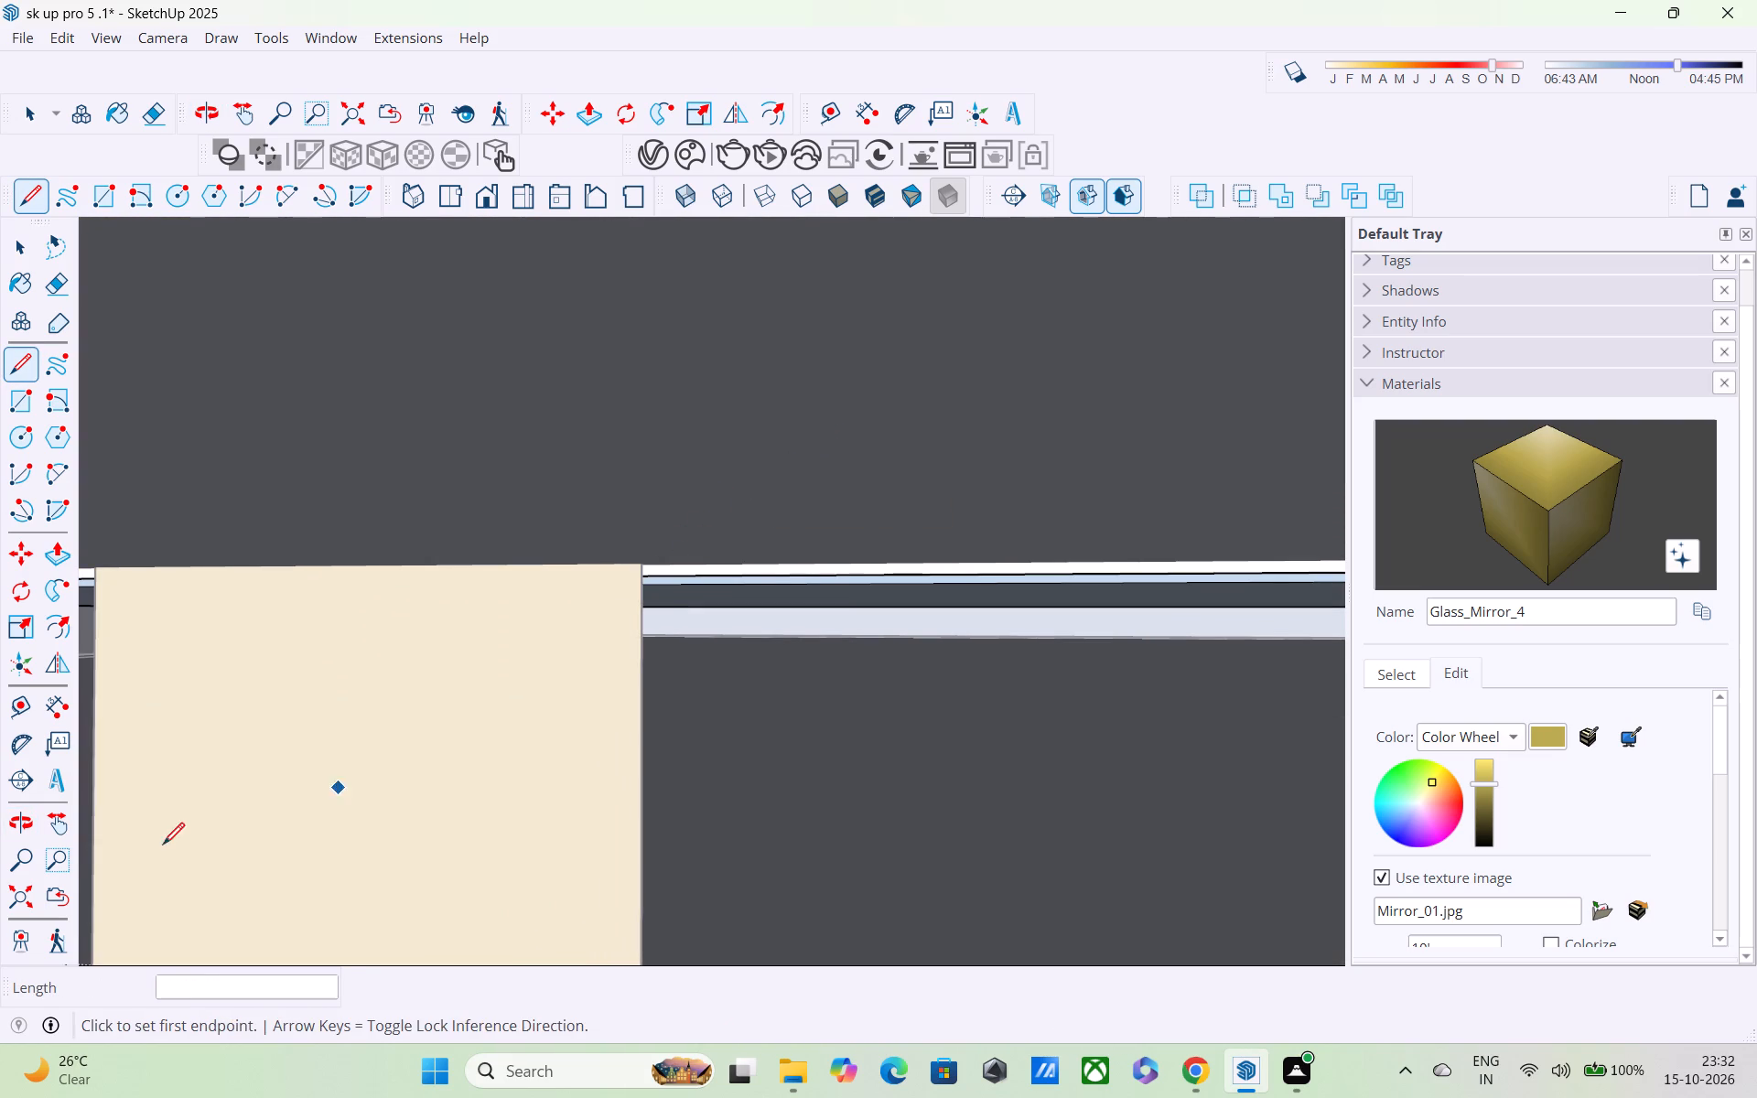
Fit the whole model in view and return to the middle balcony's back wall.
left_click(12, 881)
scroll(894, 619, "up", 3)
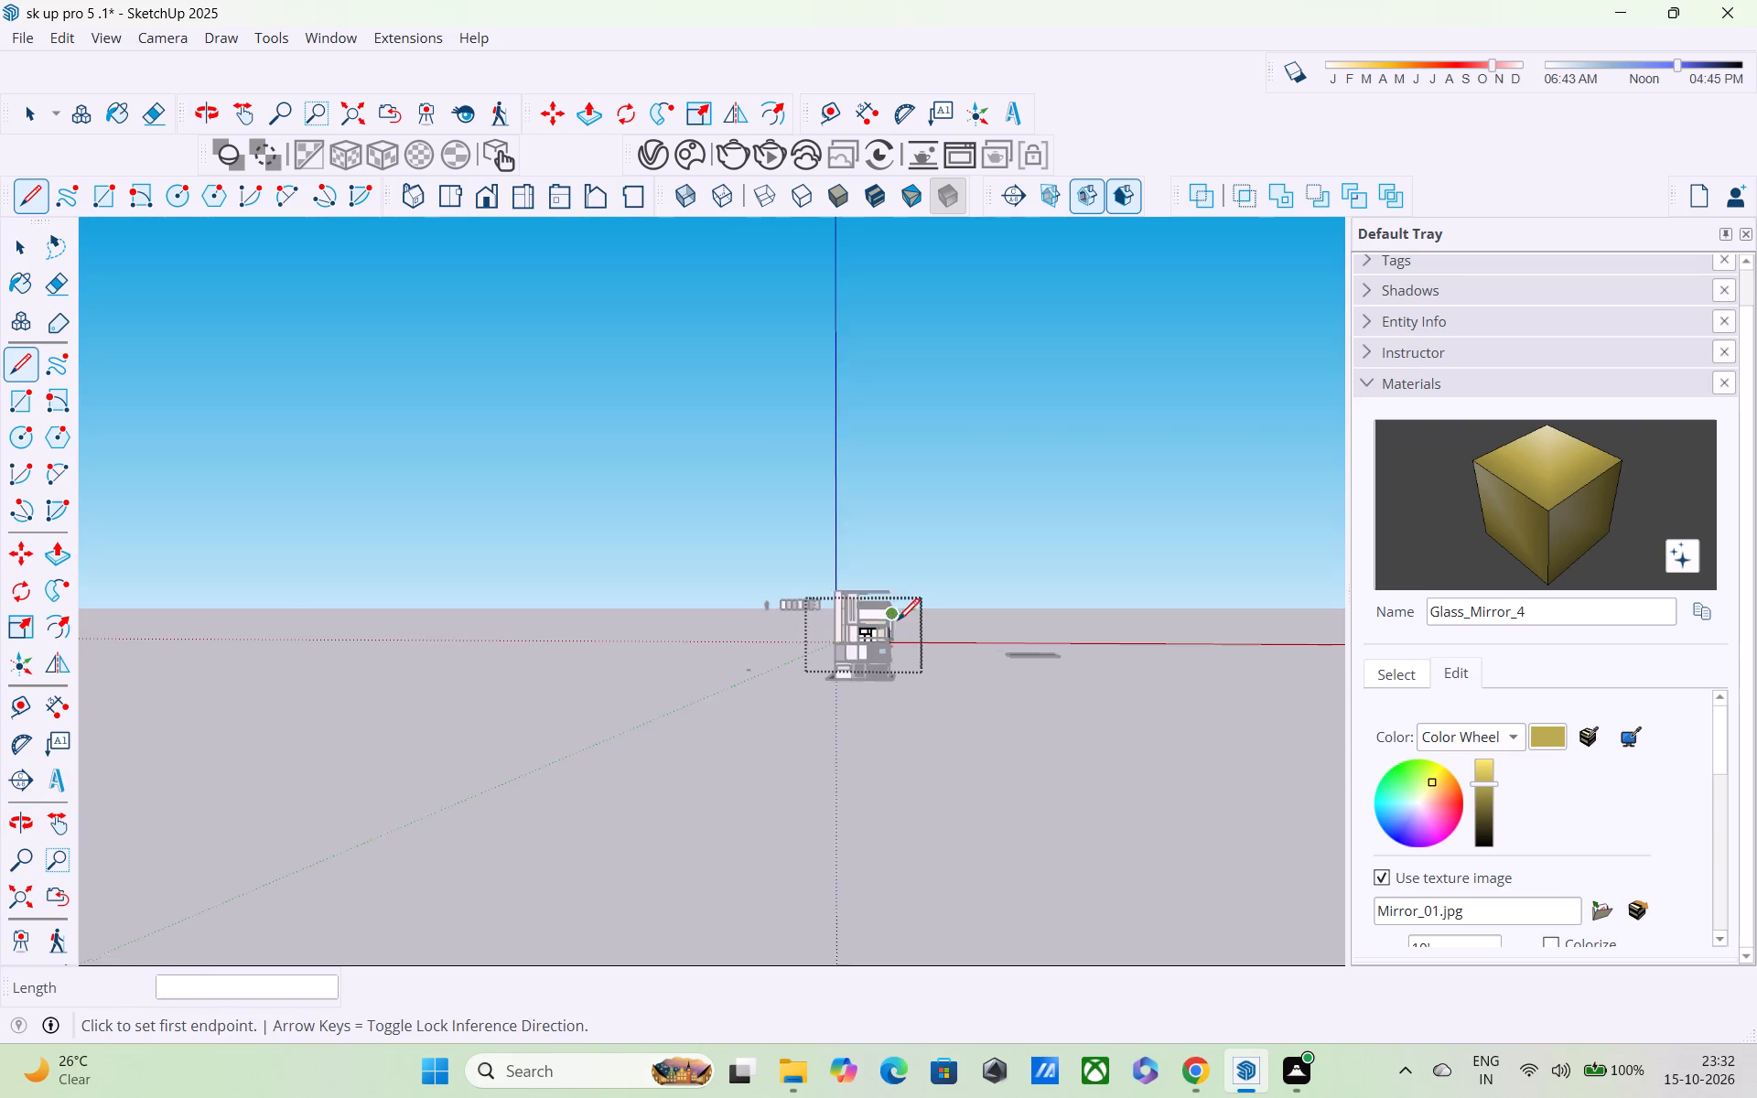
scroll(878, 649, "up", 20)
scroll(878, 649, "up", 2)
scroll(820, 595, "up", 5)
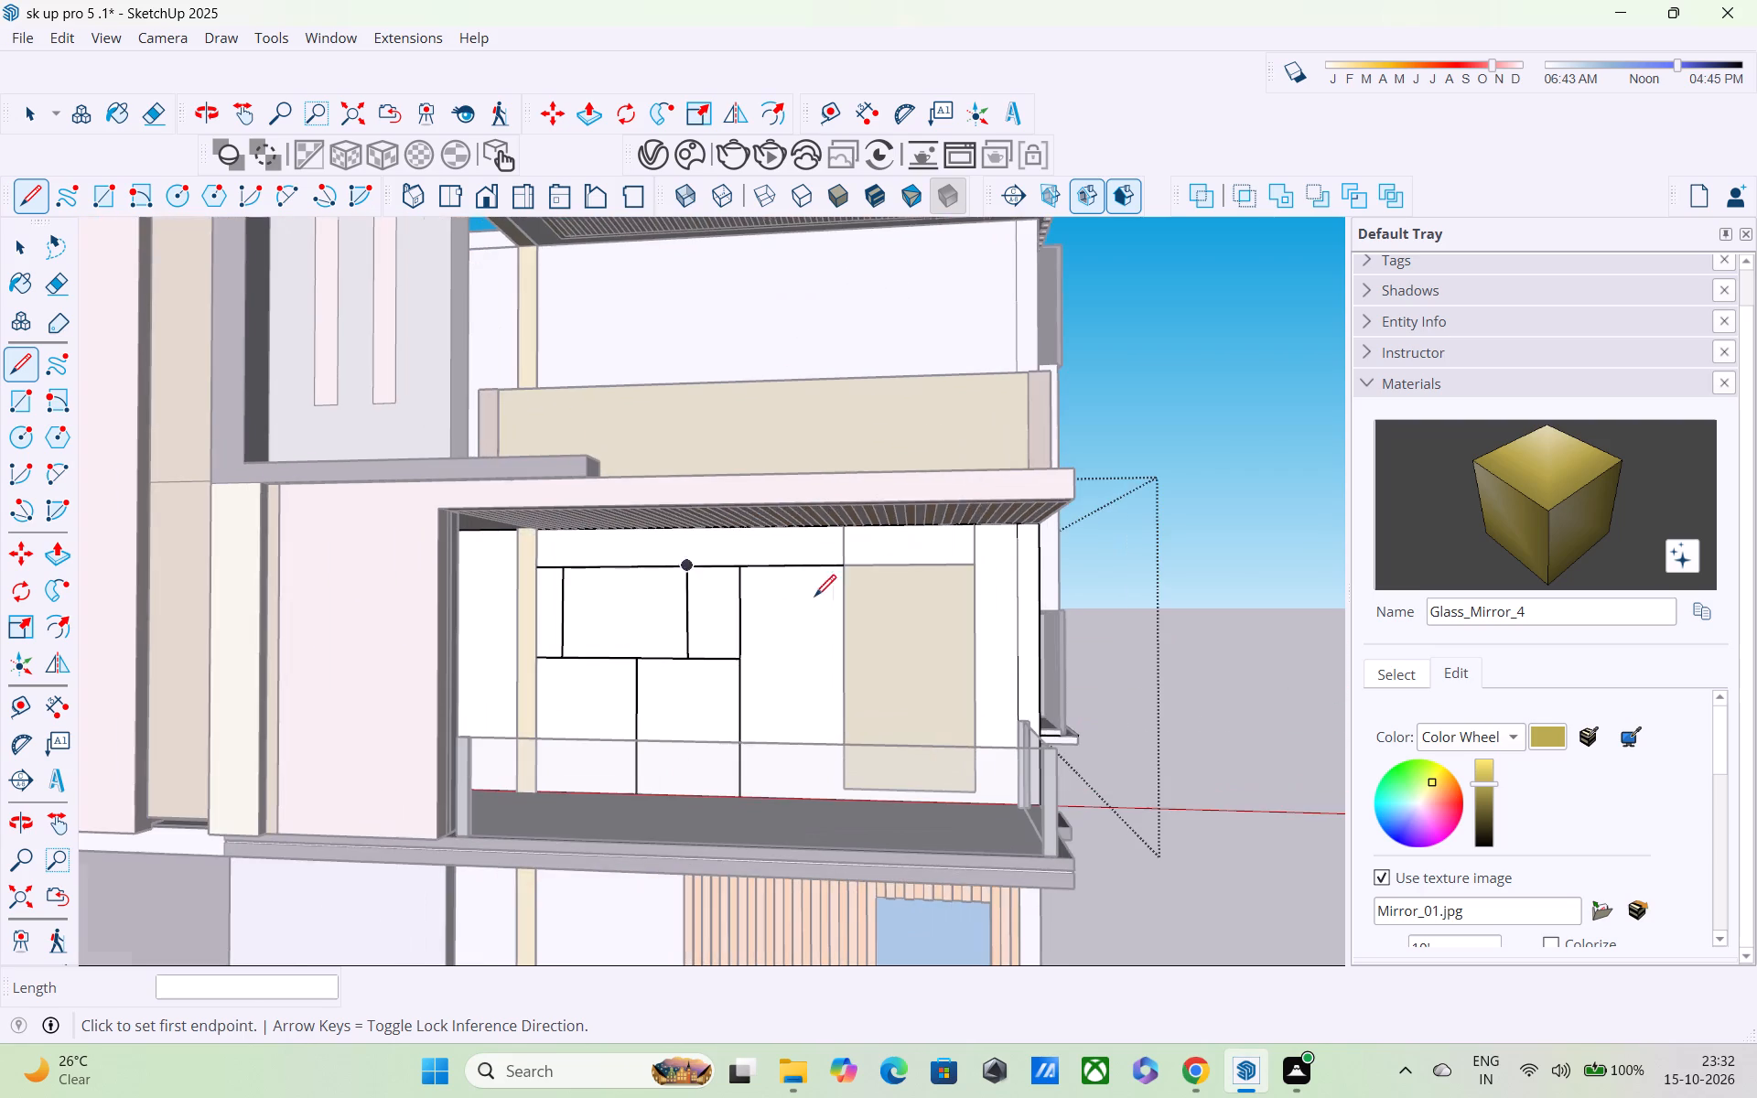
Draw a vertical line about 8' 6" long along the beige strip's edge, from the upper horizontal wall line down to the balcony floor.
scroll(586, 605, "up", 2)
middle_click_drag(544, 580, 550, 613)
scroll(537, 721, "up", 4)
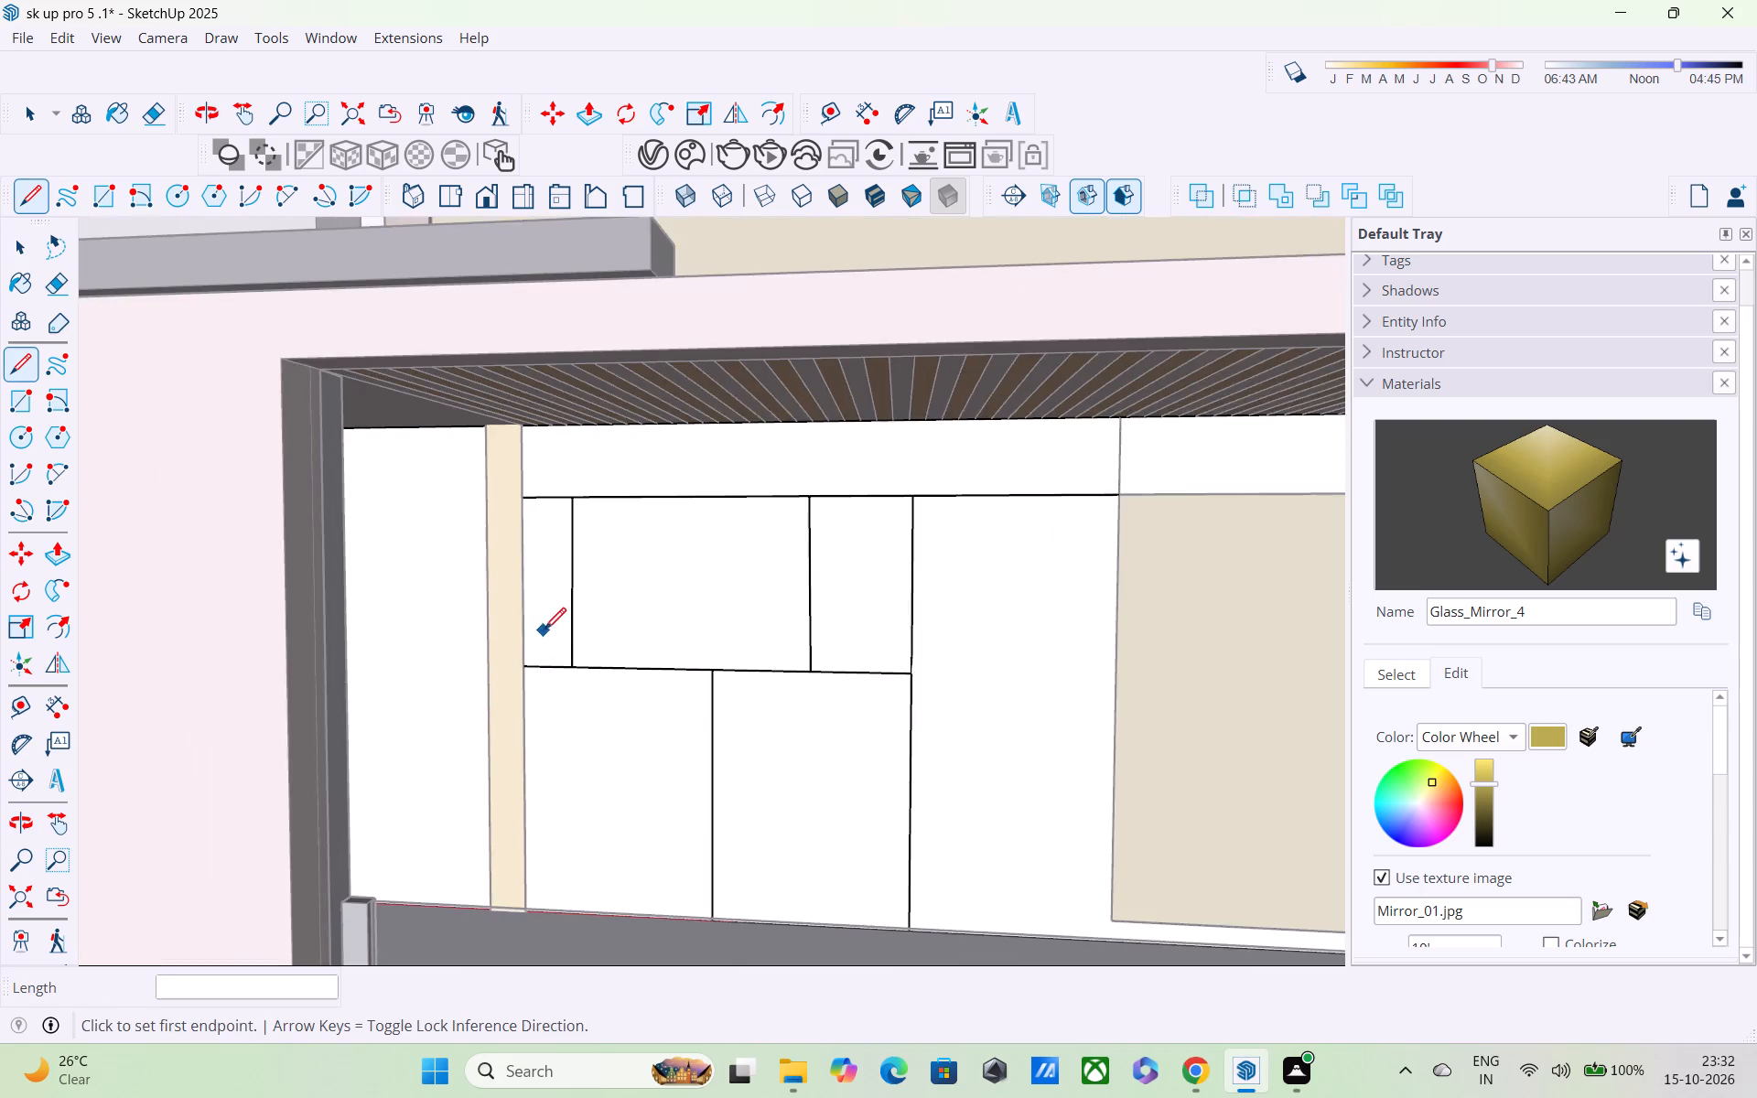
scroll(544, 631, "up", 4)
middle_click_drag(538, 512, 459, 555)
scroll(738, 300, "up", 4)
middle_click_drag(520, 493, 445, 546)
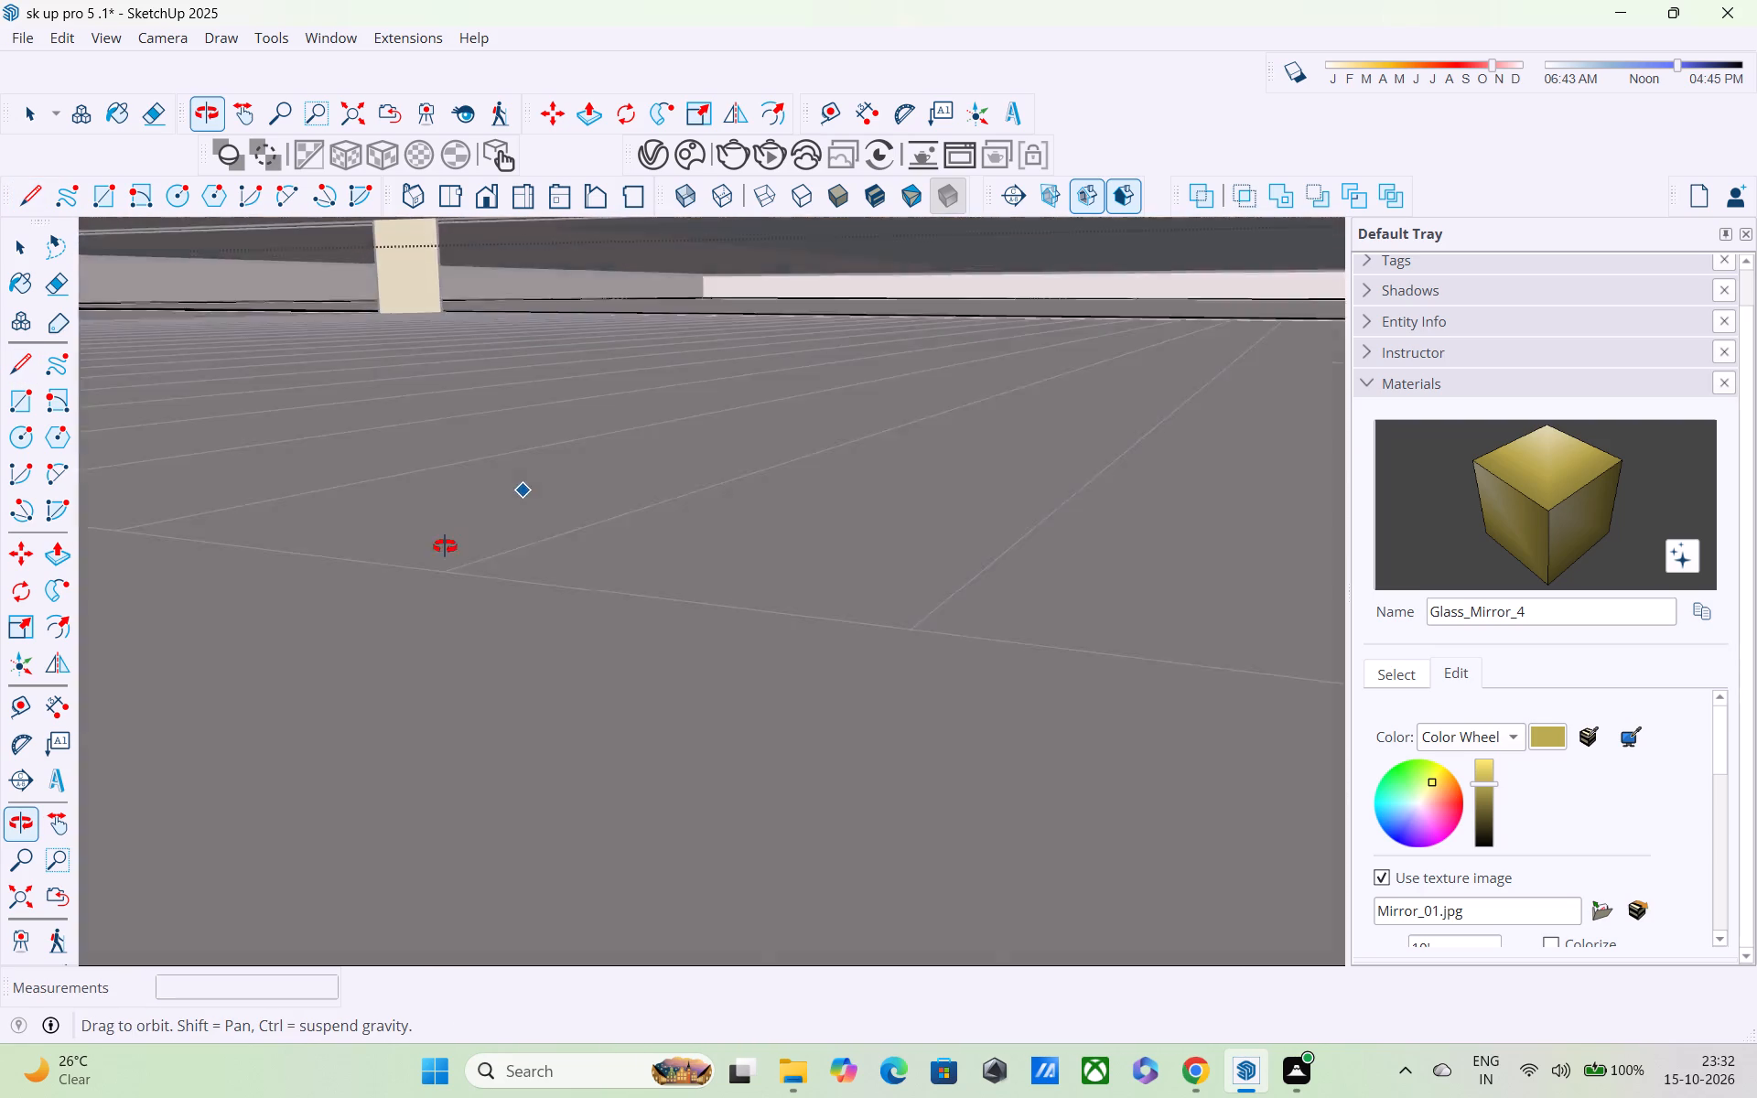
middle_click_drag(445, 546, 471, 464)
scroll(502, 470, "up", 4)
scroll(609, 417, "up", 7)
scroll(458, 468, "up", 4)
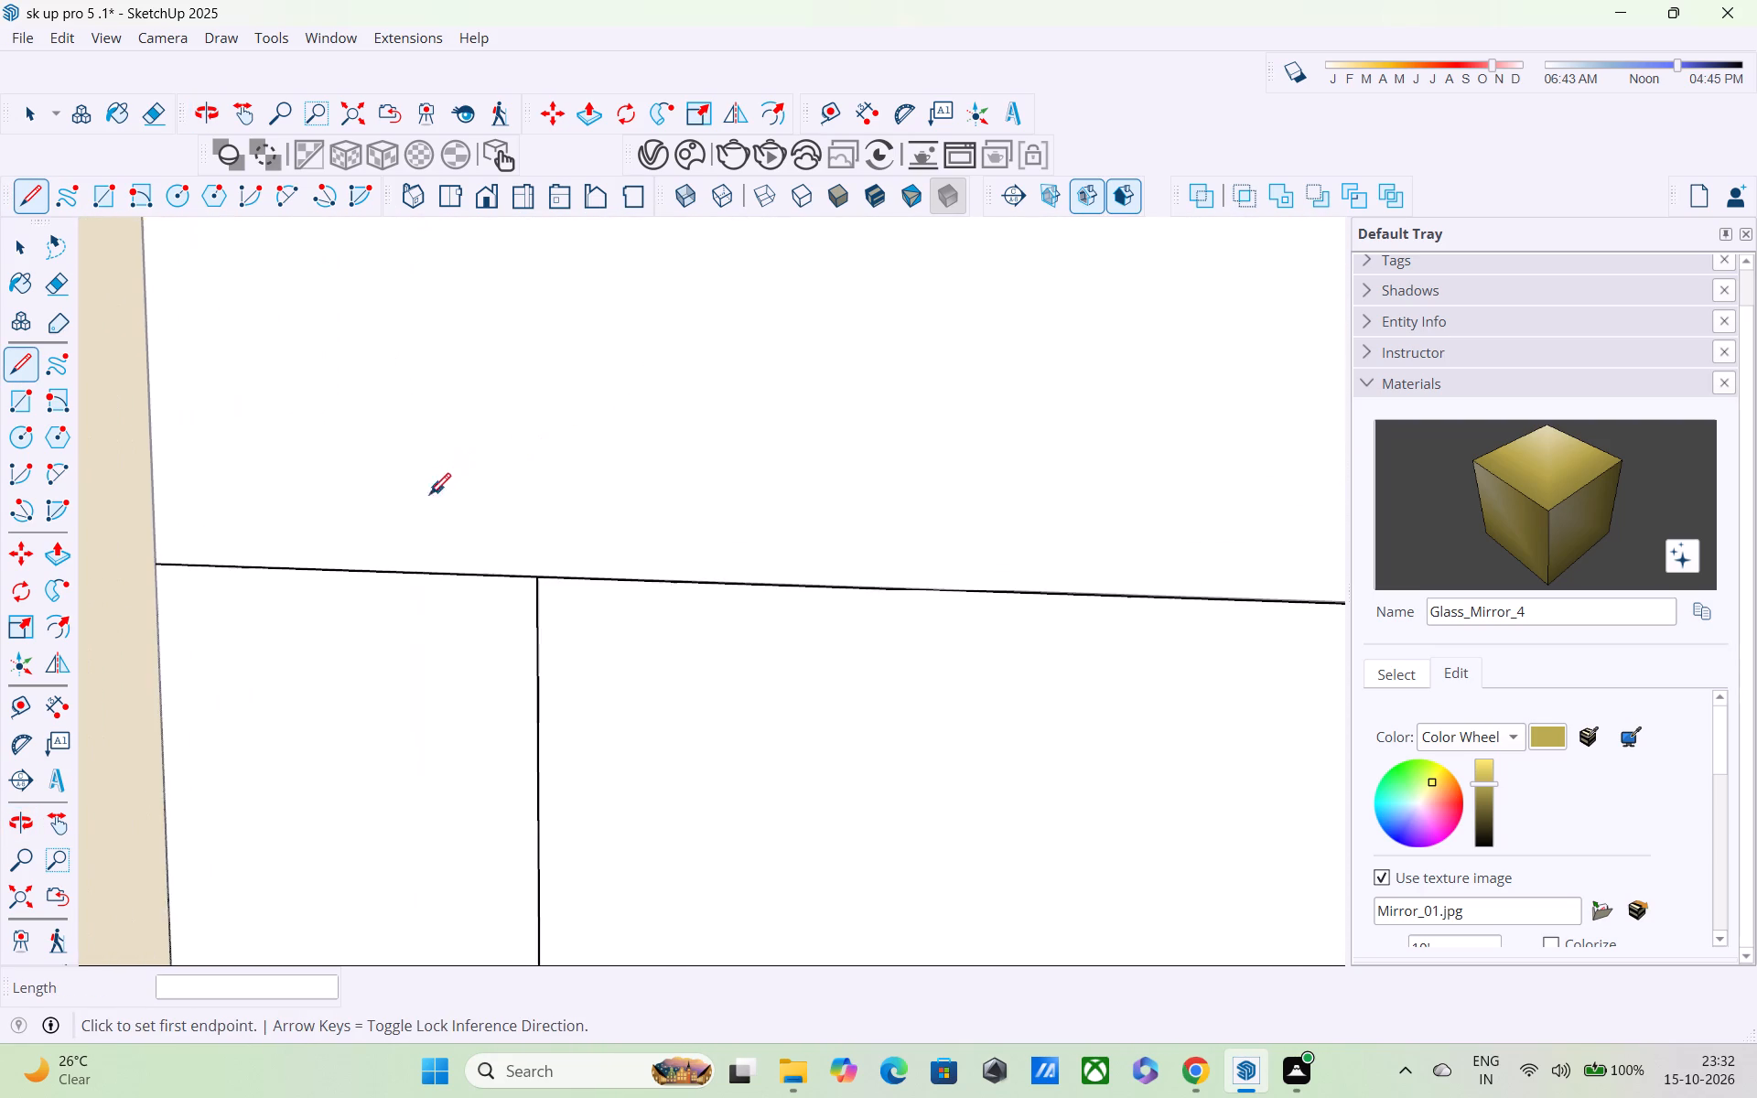
middle_click_drag(383, 555, 0, 782)
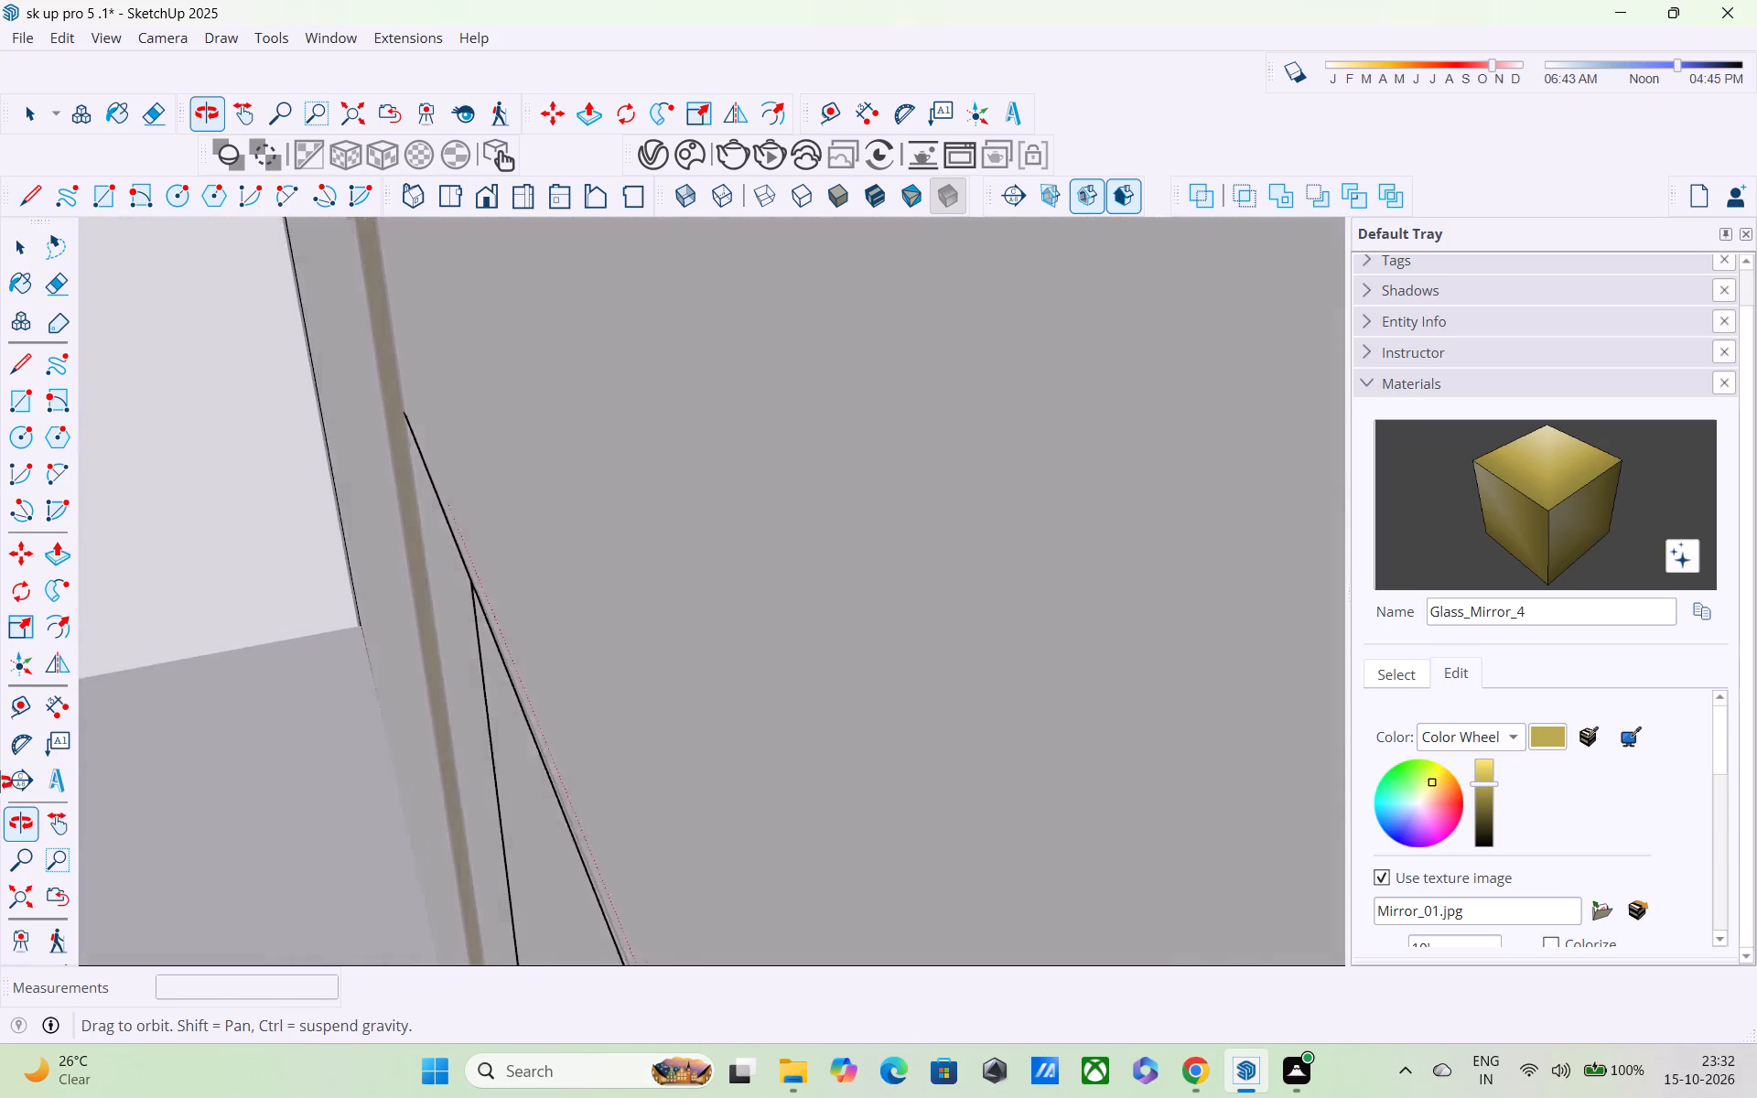
middle_click_drag(0, 782, 257, 611)
scroll(238, 544, "up", 7)
left_click(234, 542)
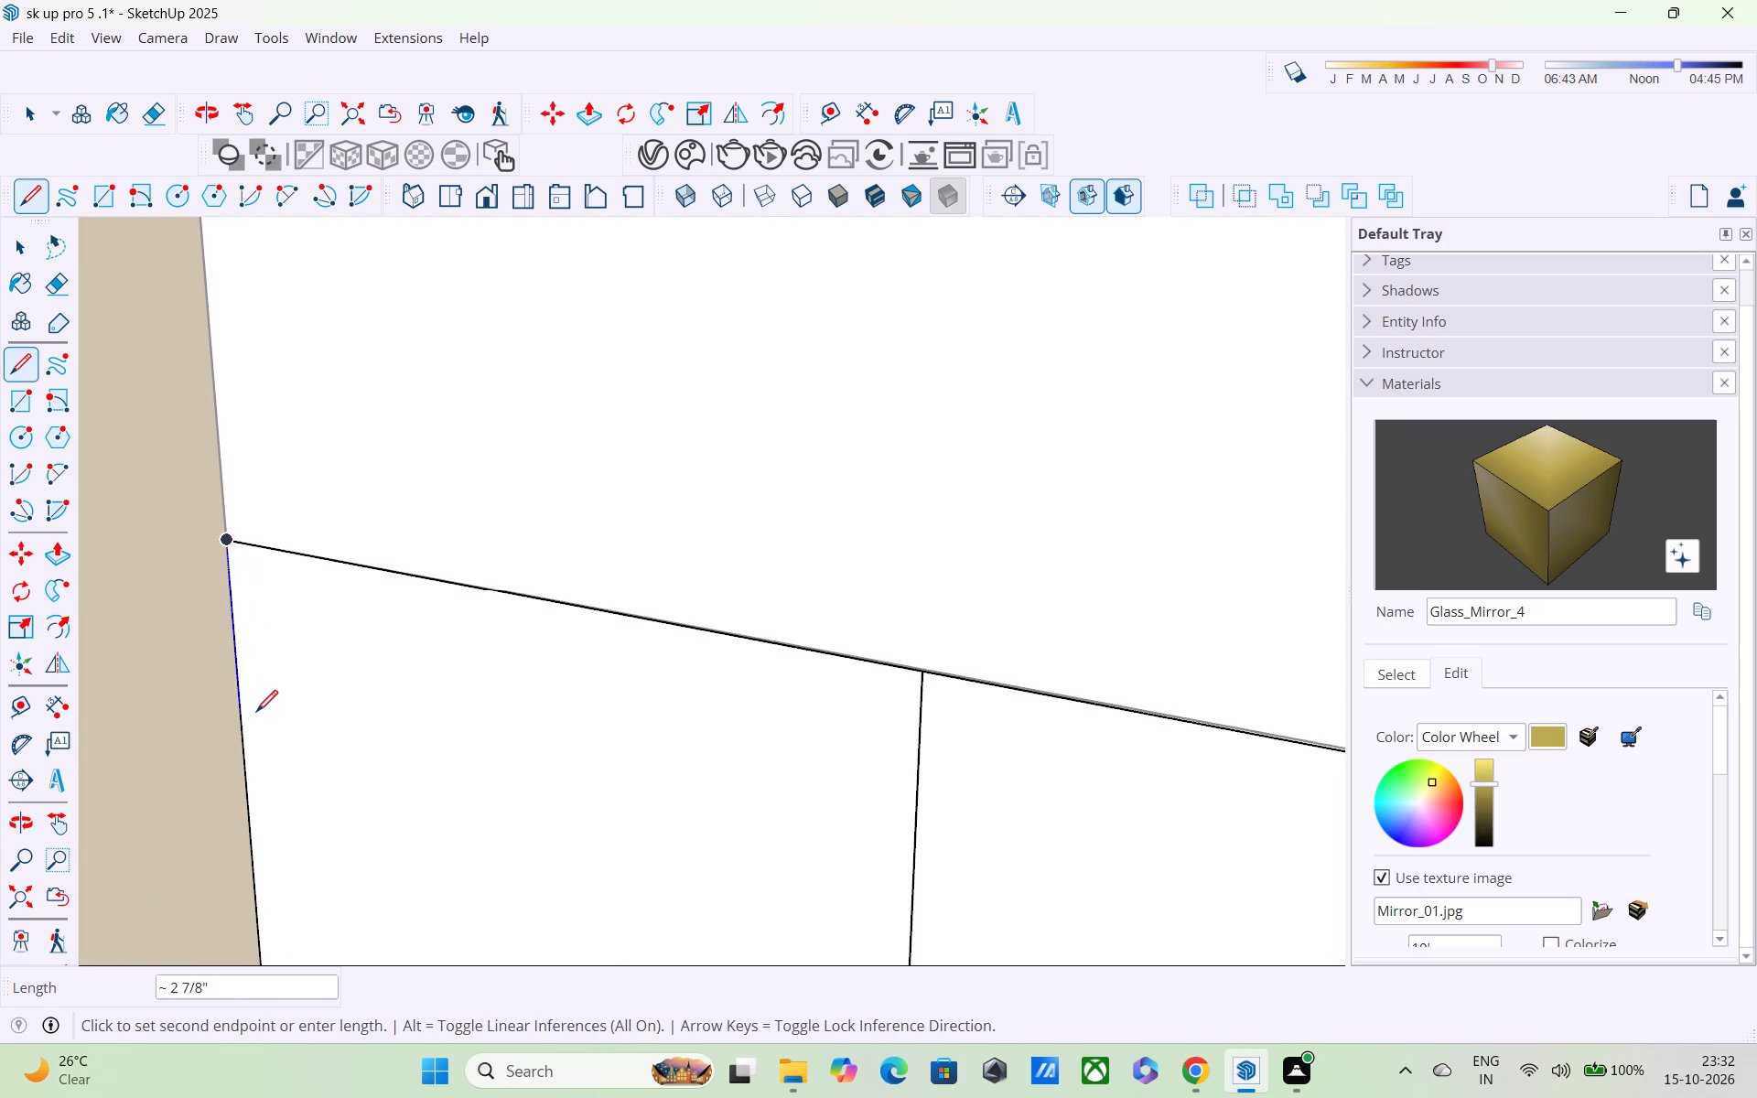
middle_click_drag(257, 715, 359, 345, "shift")
scroll(359, 345, "down", 8)
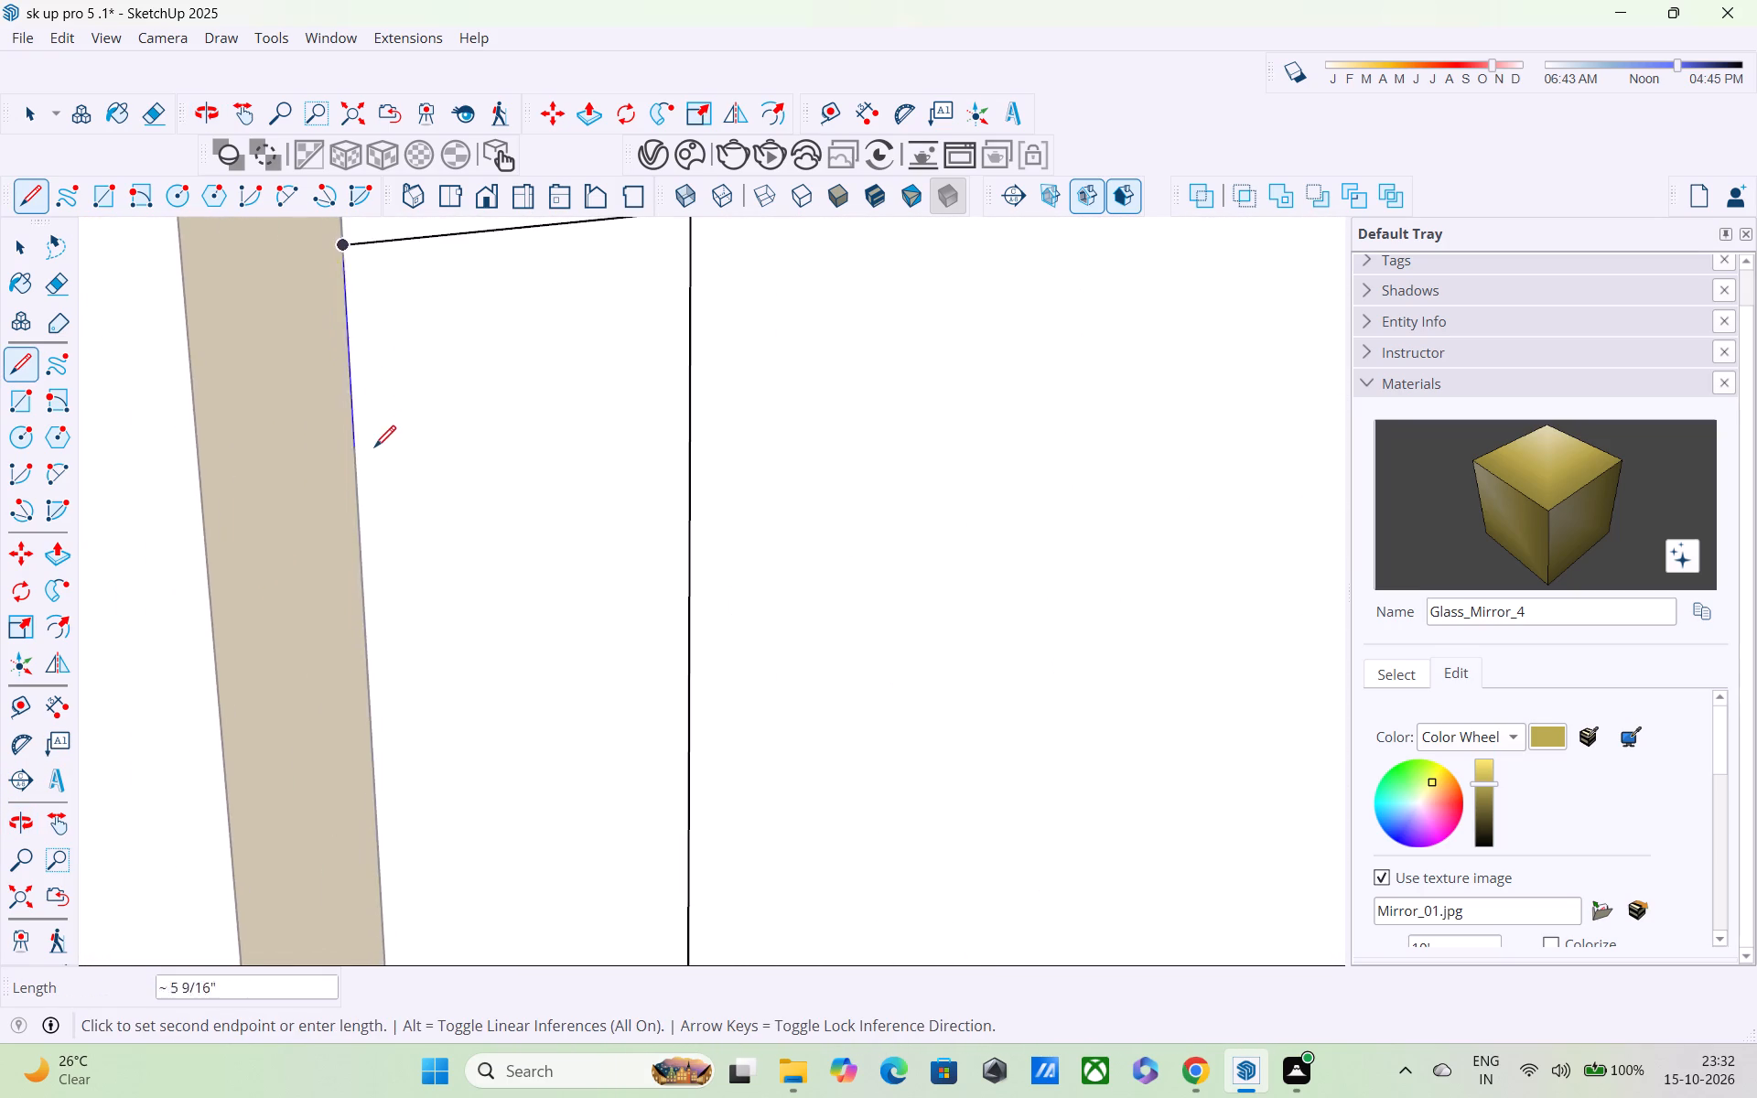
scroll(374, 449, "down", 2)
middle_click_drag(384, 565, 495, 193, "shift")
scroll(496, 213, "down", 6)
scroll(502, 559, "down", 1)
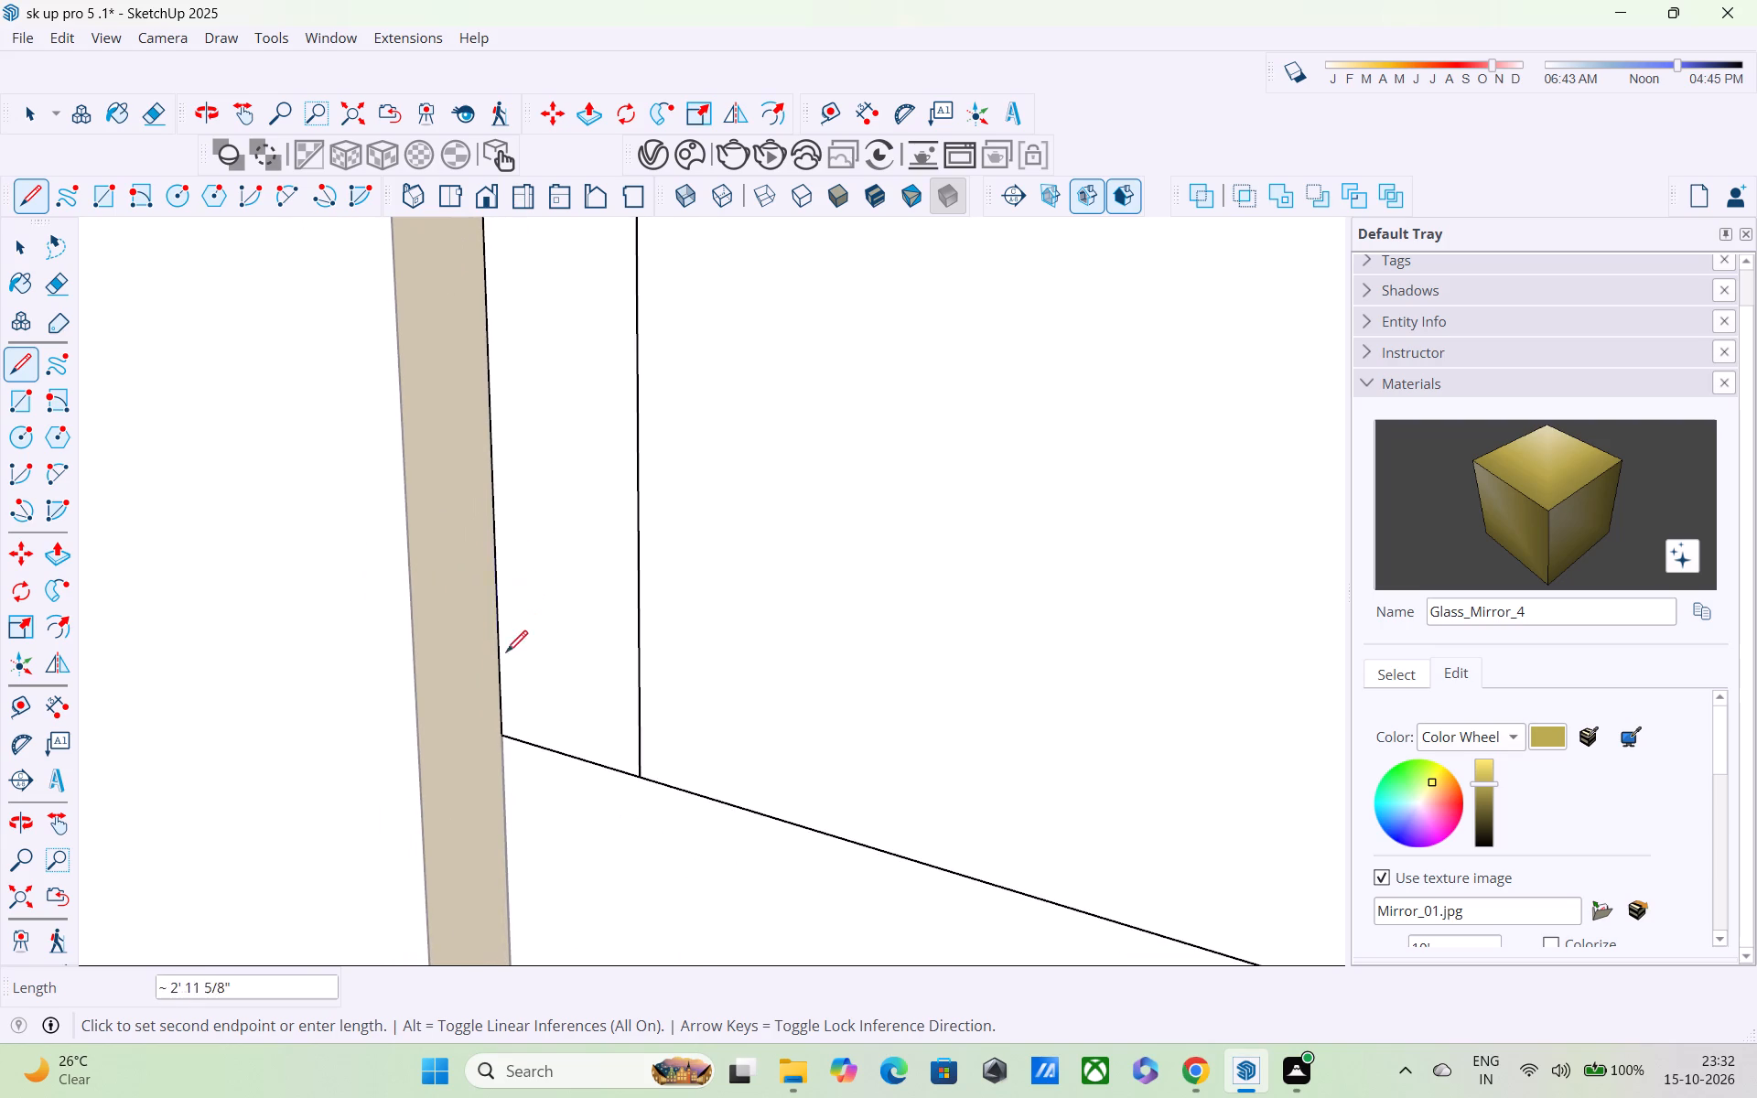
middle_click_drag(500, 705, 566, 313, "shift")
middle_click_drag(569, 521, 601, 68, "shift")
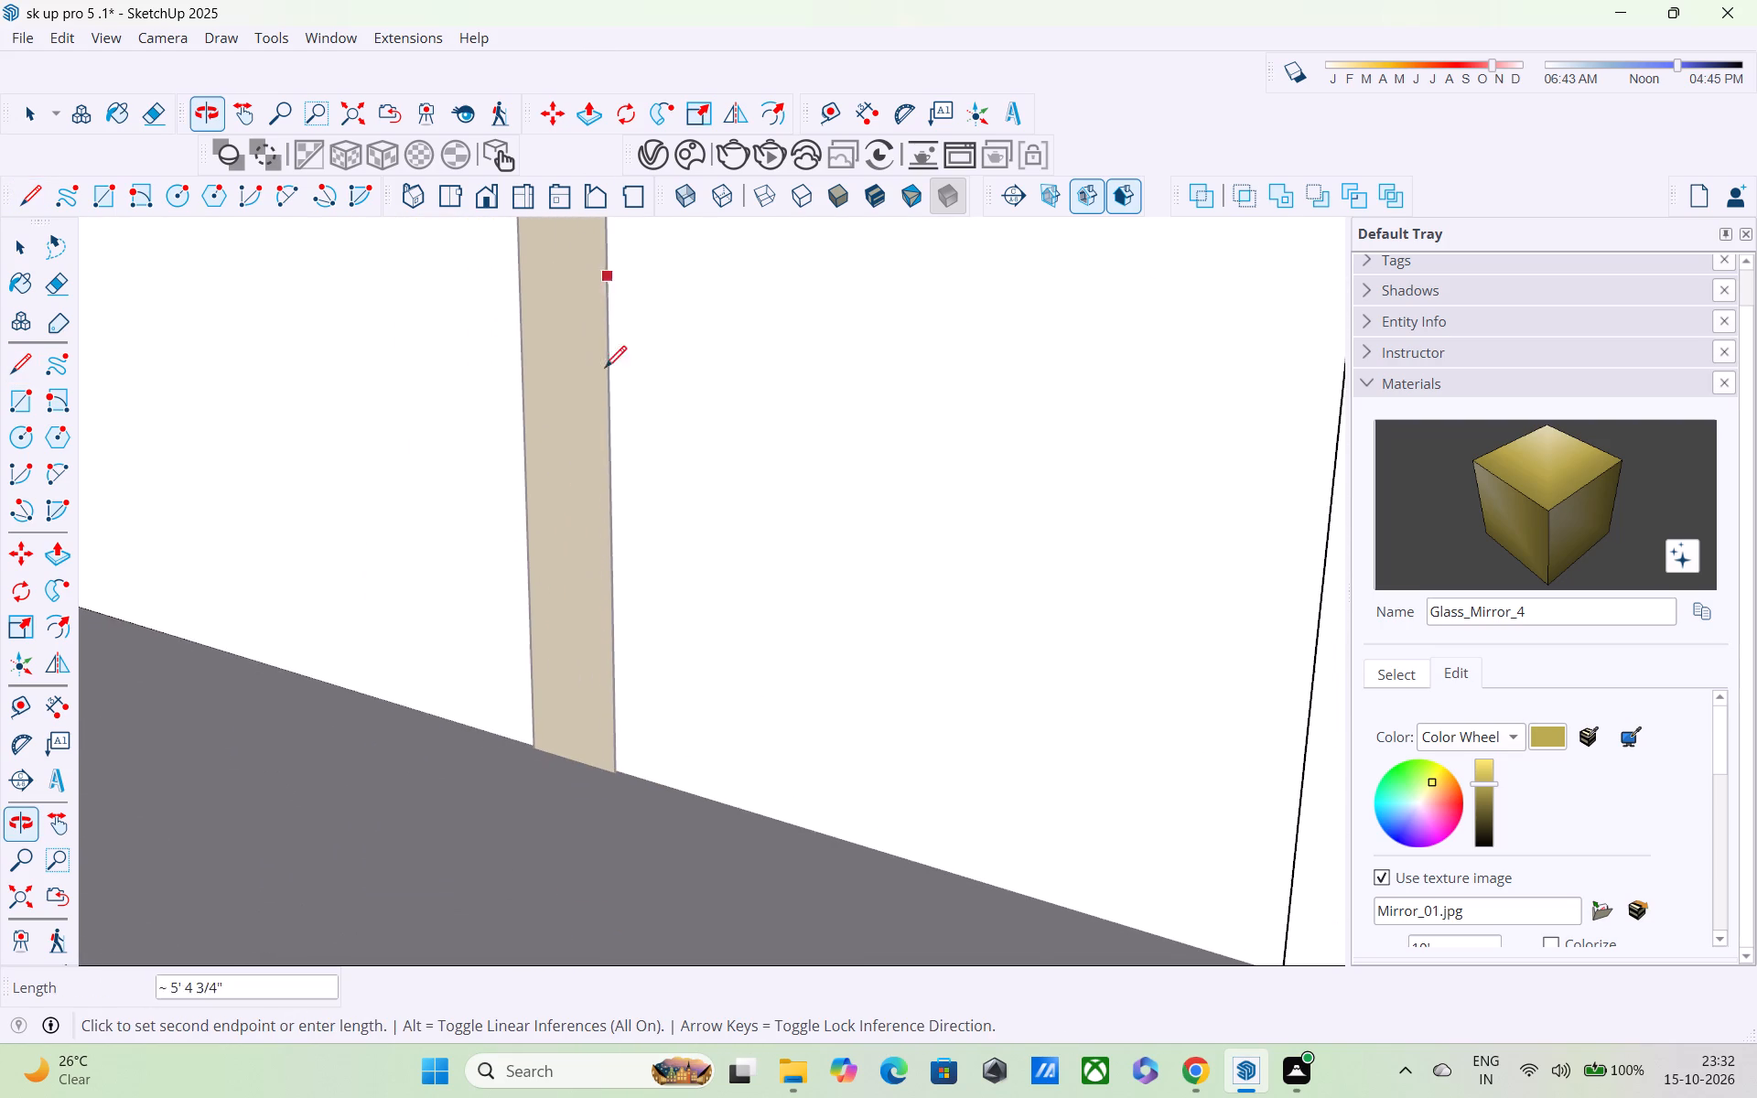
scroll(624, 771, "up", 2)
left_click(624, 771)
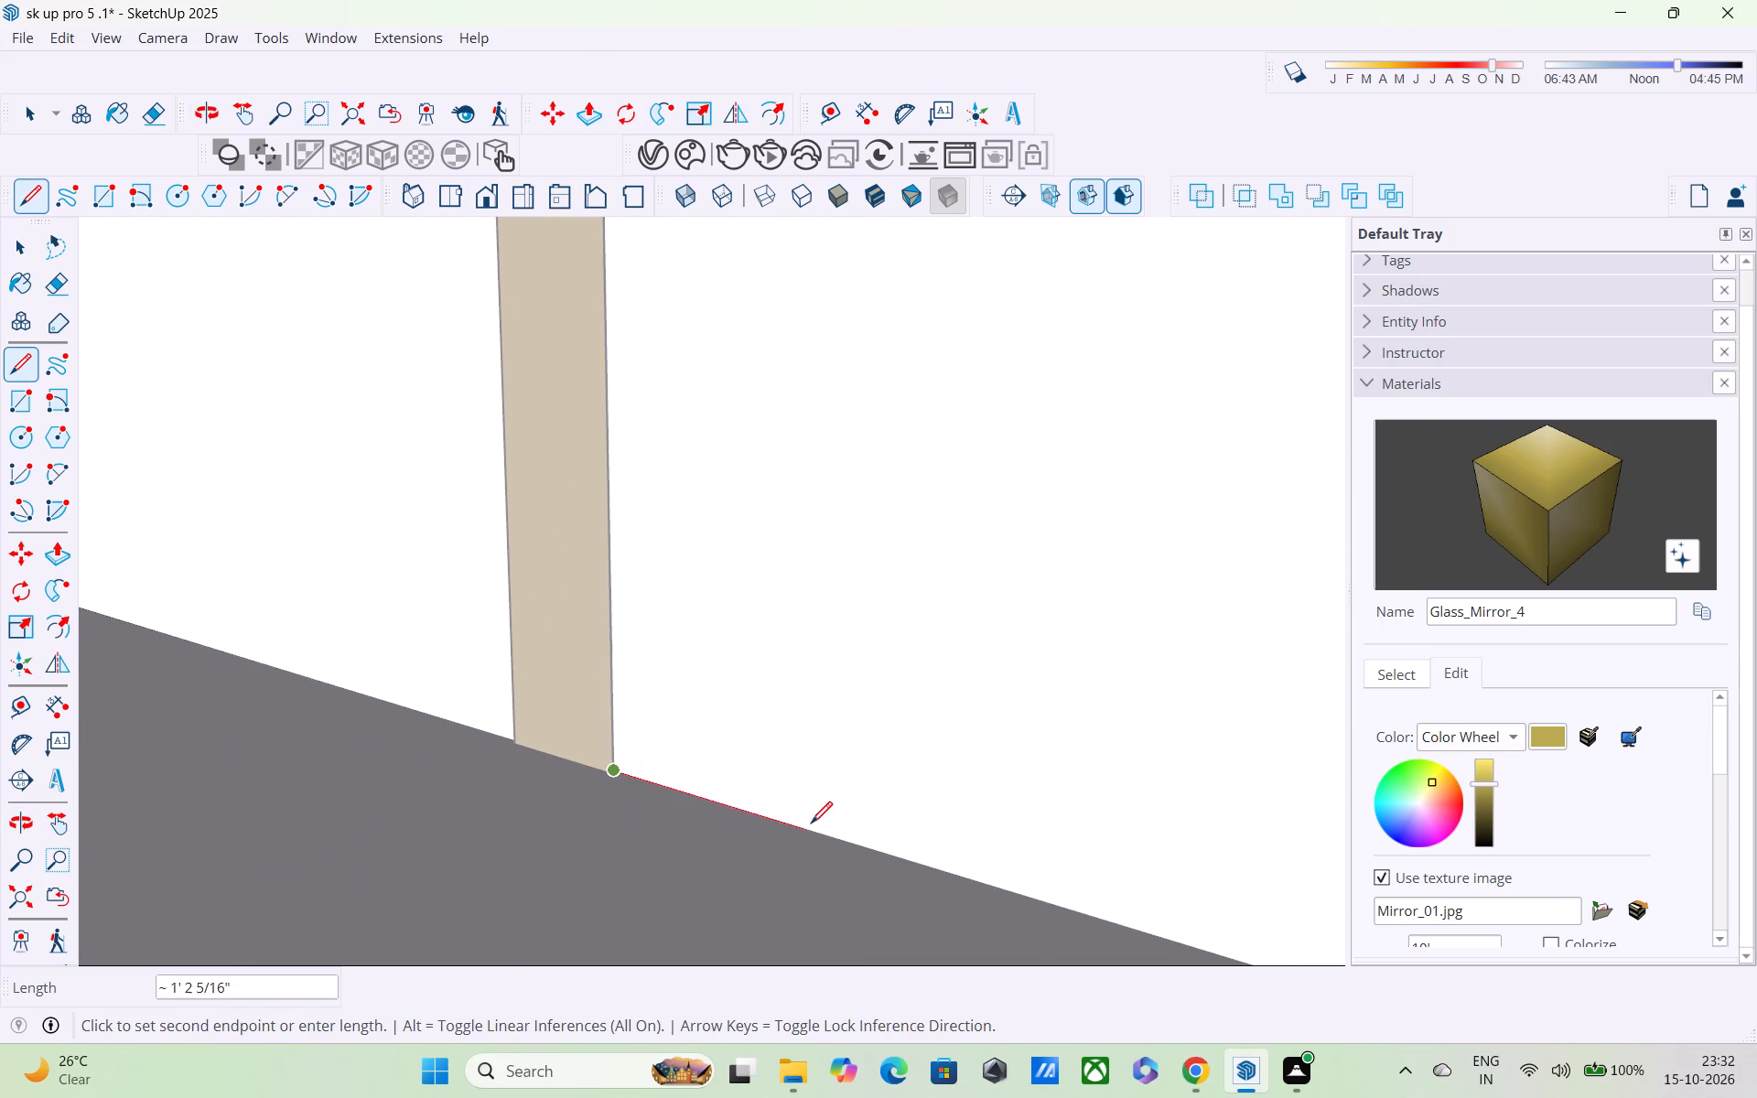
Draw a line along the base of the back wall from the beige strip to the vertical line nearest the door.
middle_click_drag(812, 827, 549, 558)
scroll(549, 558, "up", 1)
scroll(603, 588, "down", 3)
scroll(970, 629, "down", 1)
middle_click_drag(983, 630, 489, 399, "shift")
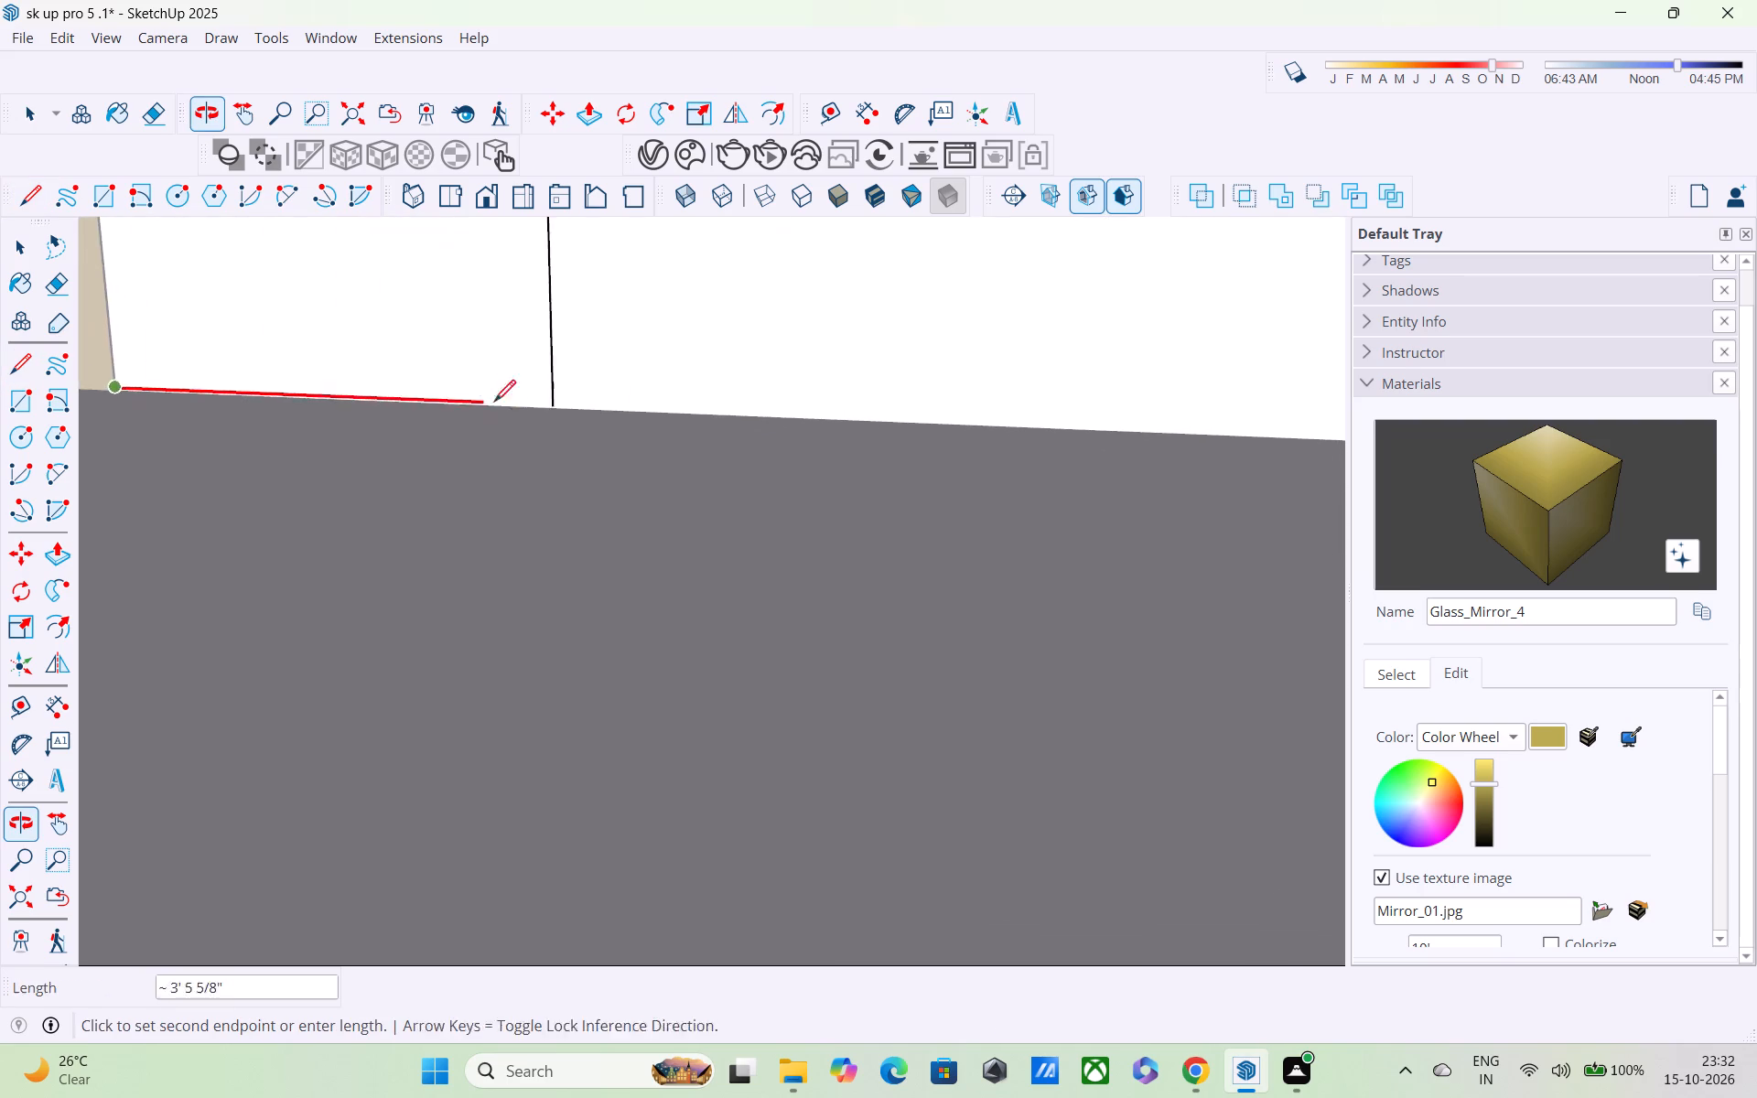
scroll(792, 414, "down", 4)
middle_click_drag(952, 425, 214, 425, "shift")
scroll(432, 447, "up", 1, "shift")
scroll(464, 455, "down", 5, "shift")
middle_click_drag(901, 457, 864, 447)
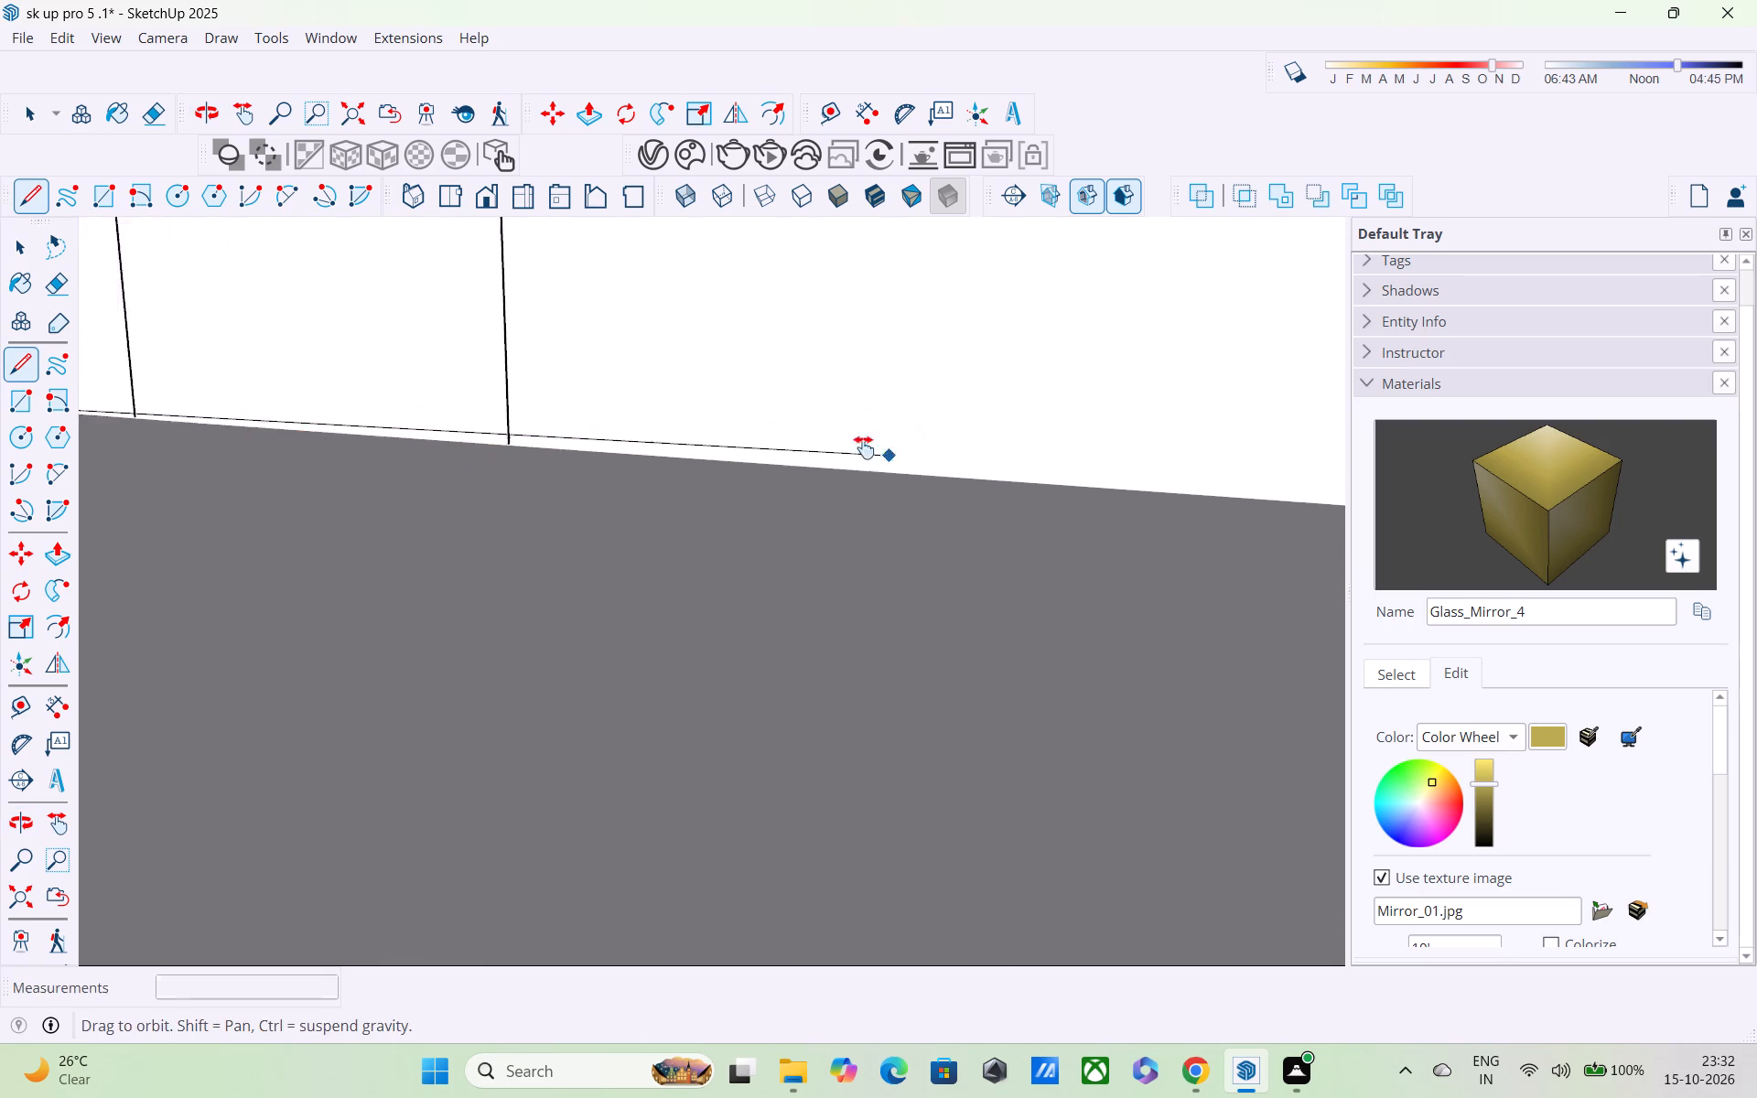
middle_click_drag(864, 447, 193, 234)
middle_click_drag(221, 245, 414, 517, "shift")
scroll(421, 517, "down", 4)
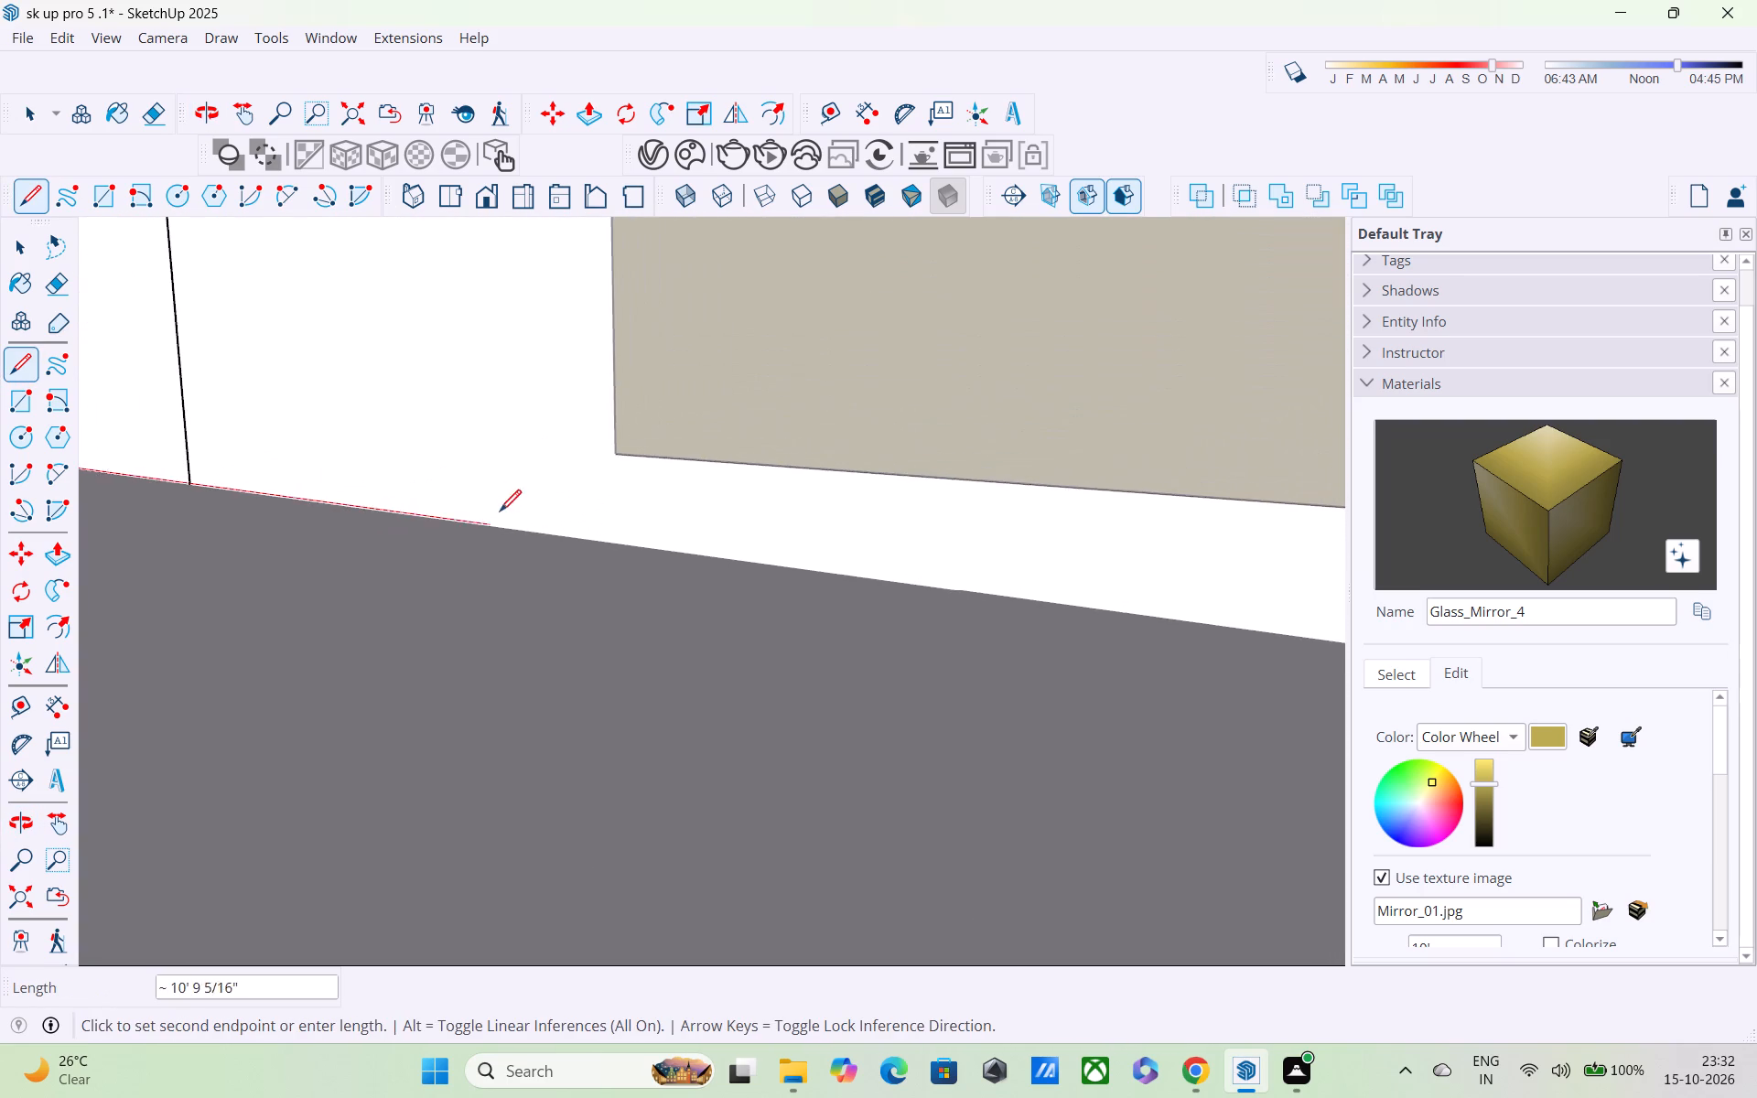
scroll(513, 517, "down", 10)
scroll(544, 474, "up", 3)
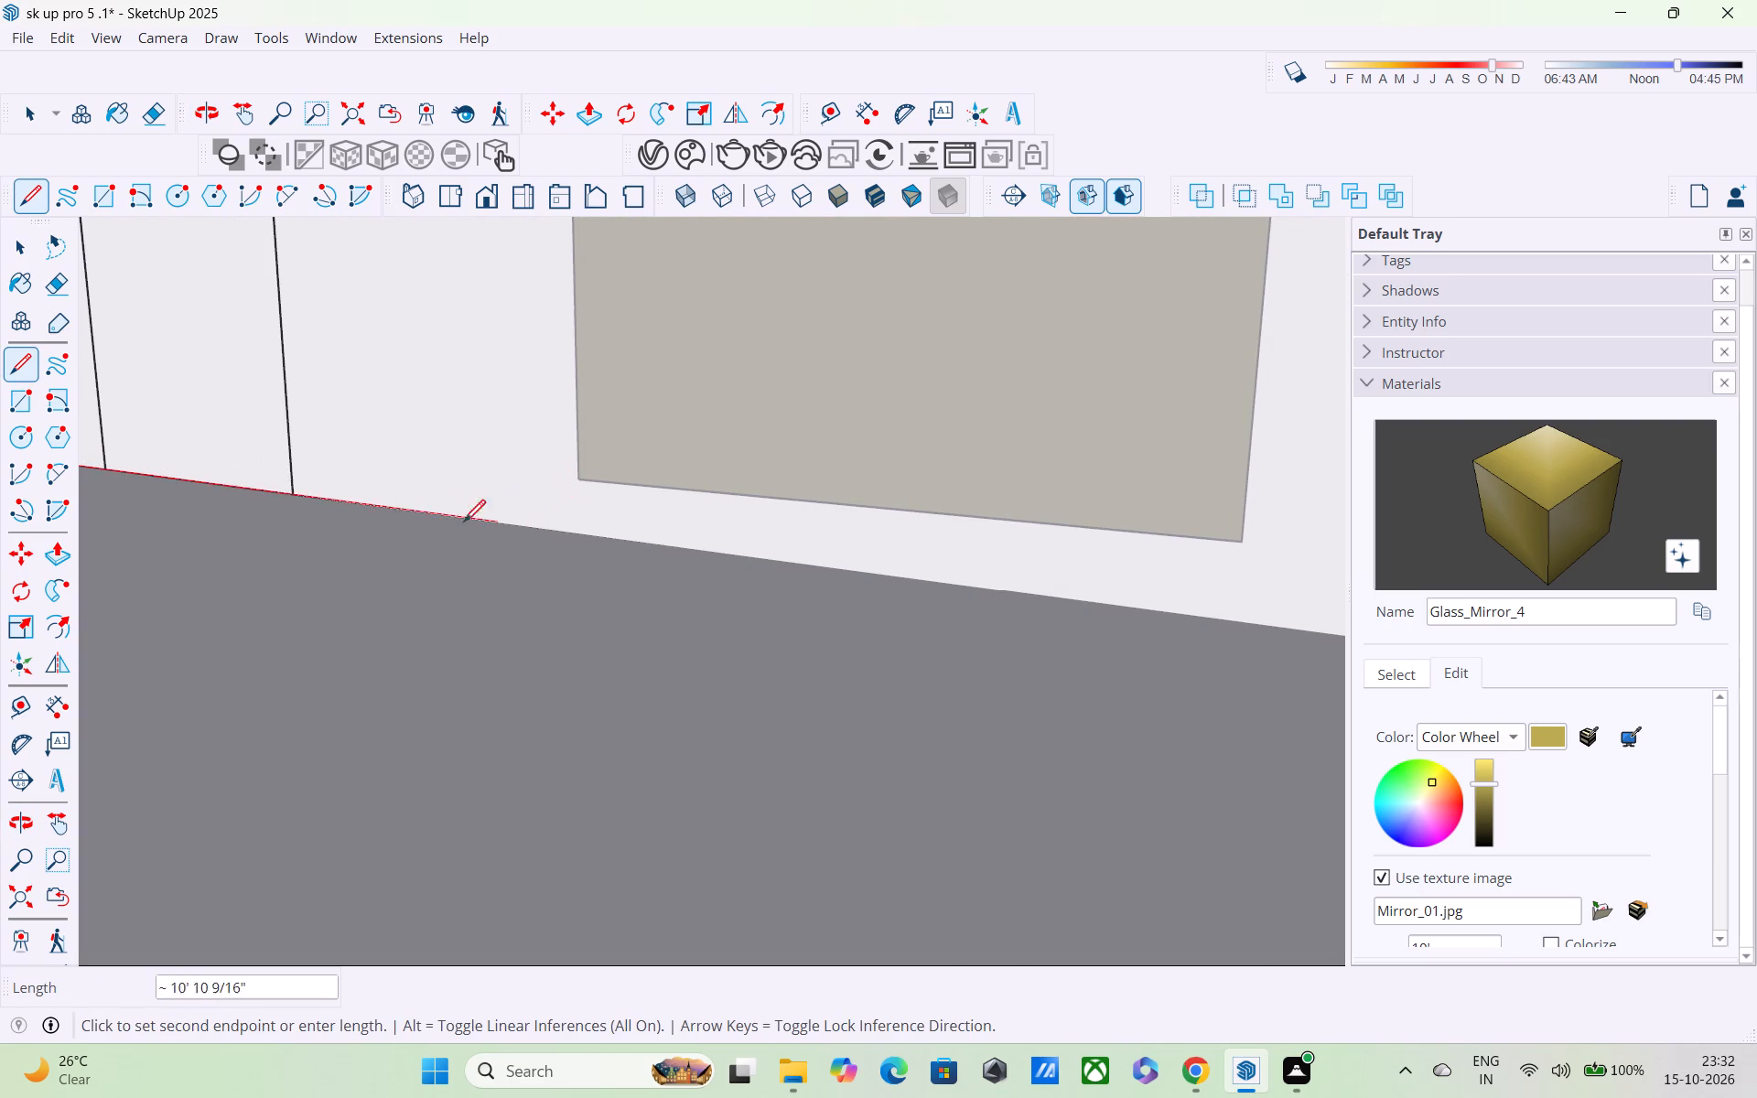
left_click(290, 503)
scroll(296, 495, "down", 2)
middle_click_drag(314, 499, 527, 551)
scroll(527, 551, "up", 1)
scroll(511, 526, "down", 6)
key("Escape")
scroll(479, 481, "down", 5)
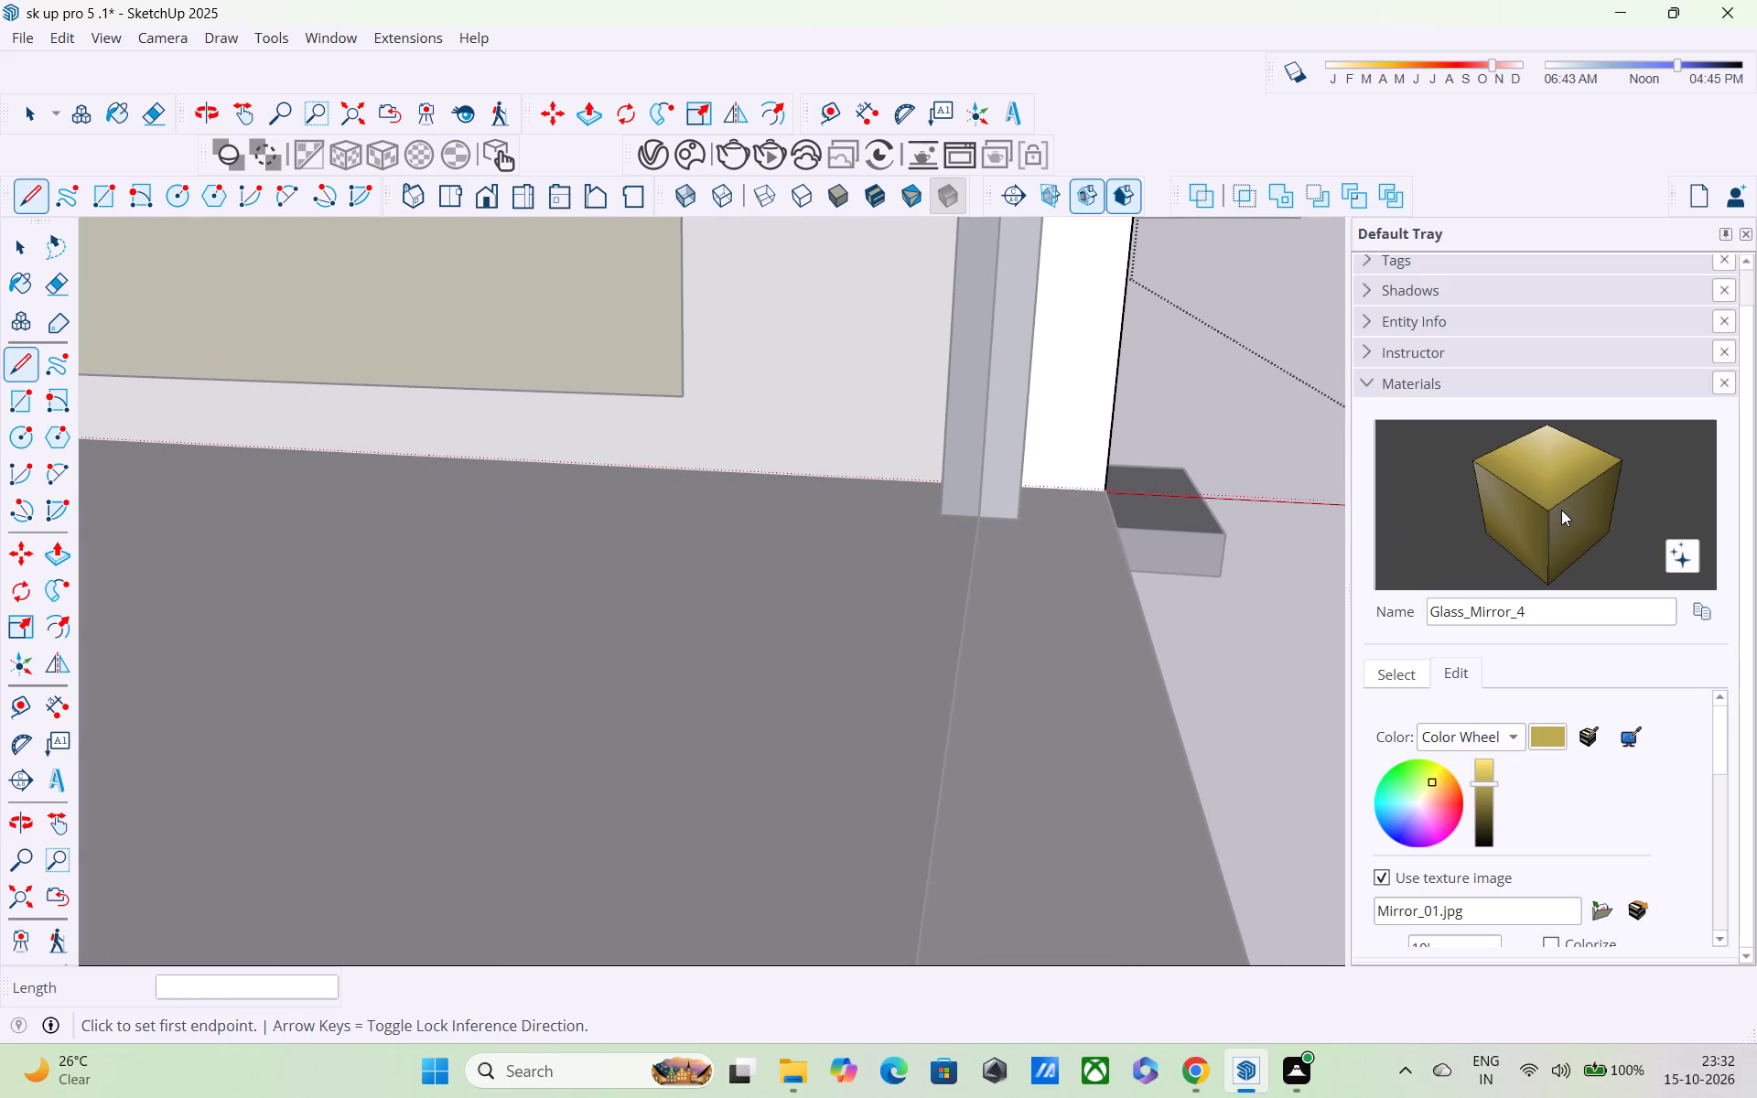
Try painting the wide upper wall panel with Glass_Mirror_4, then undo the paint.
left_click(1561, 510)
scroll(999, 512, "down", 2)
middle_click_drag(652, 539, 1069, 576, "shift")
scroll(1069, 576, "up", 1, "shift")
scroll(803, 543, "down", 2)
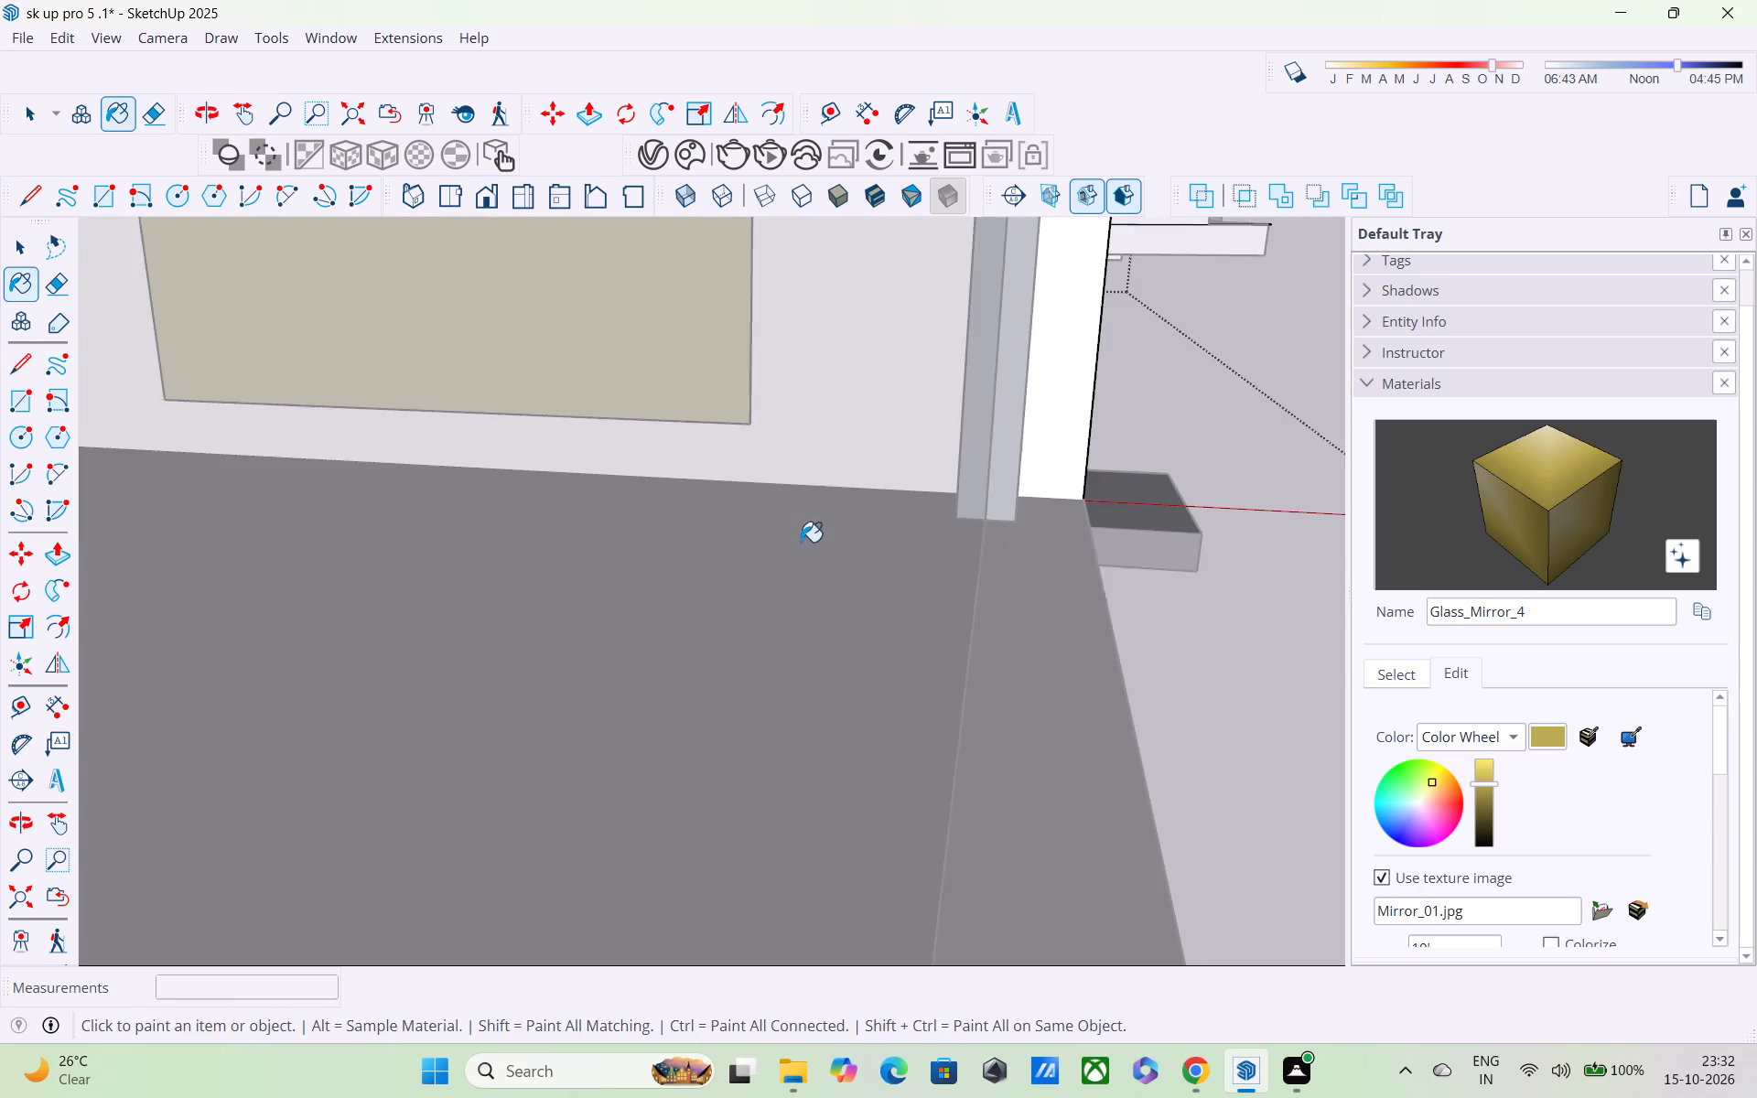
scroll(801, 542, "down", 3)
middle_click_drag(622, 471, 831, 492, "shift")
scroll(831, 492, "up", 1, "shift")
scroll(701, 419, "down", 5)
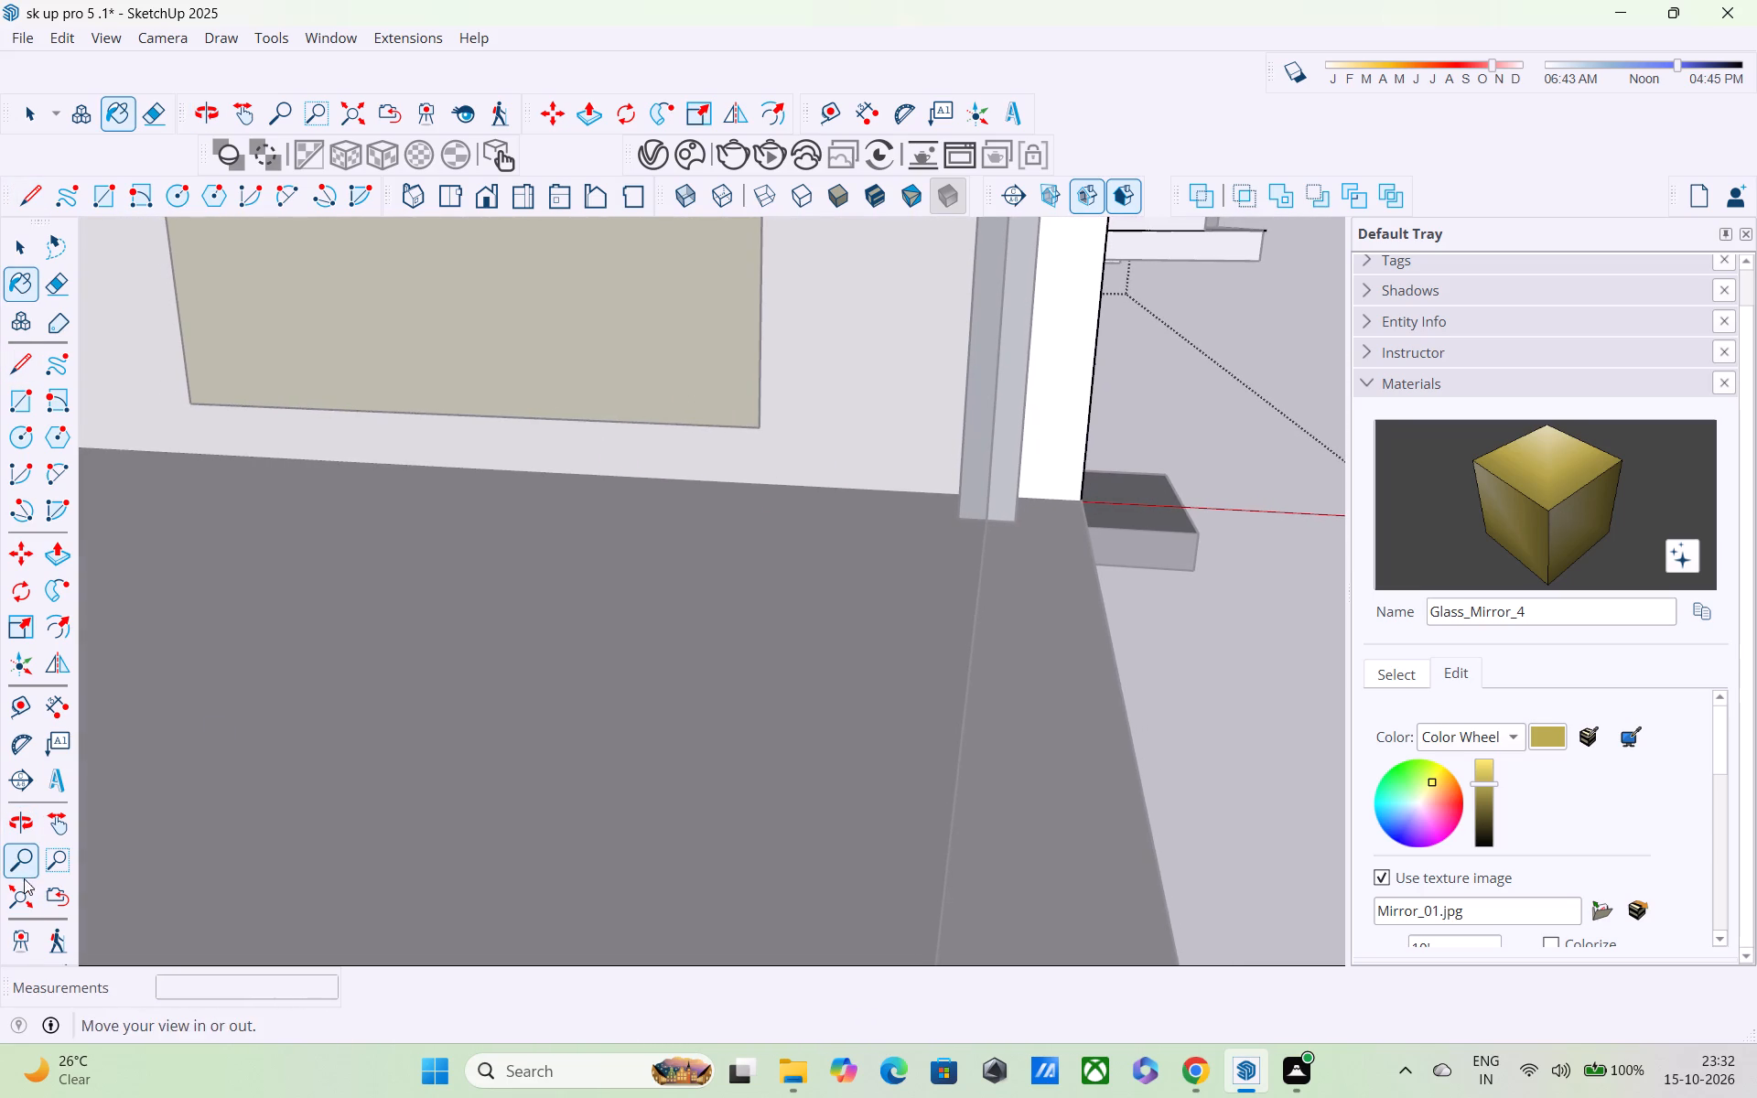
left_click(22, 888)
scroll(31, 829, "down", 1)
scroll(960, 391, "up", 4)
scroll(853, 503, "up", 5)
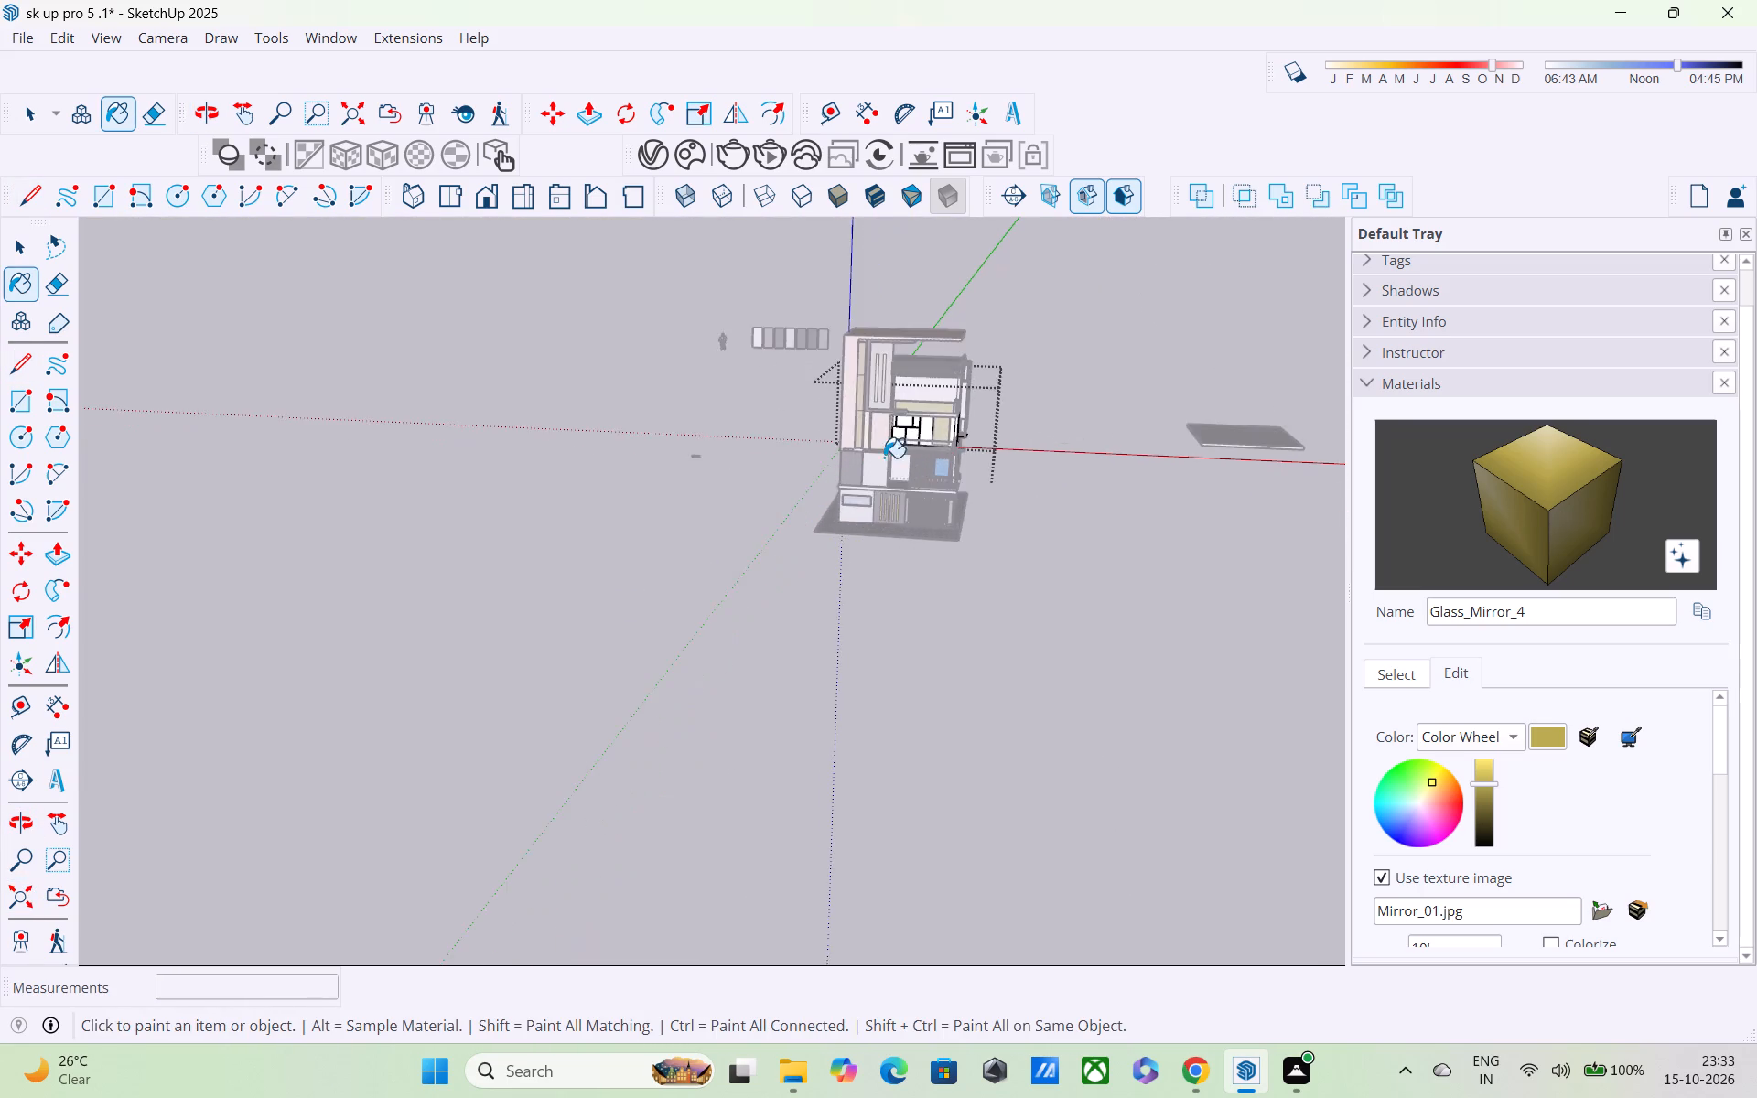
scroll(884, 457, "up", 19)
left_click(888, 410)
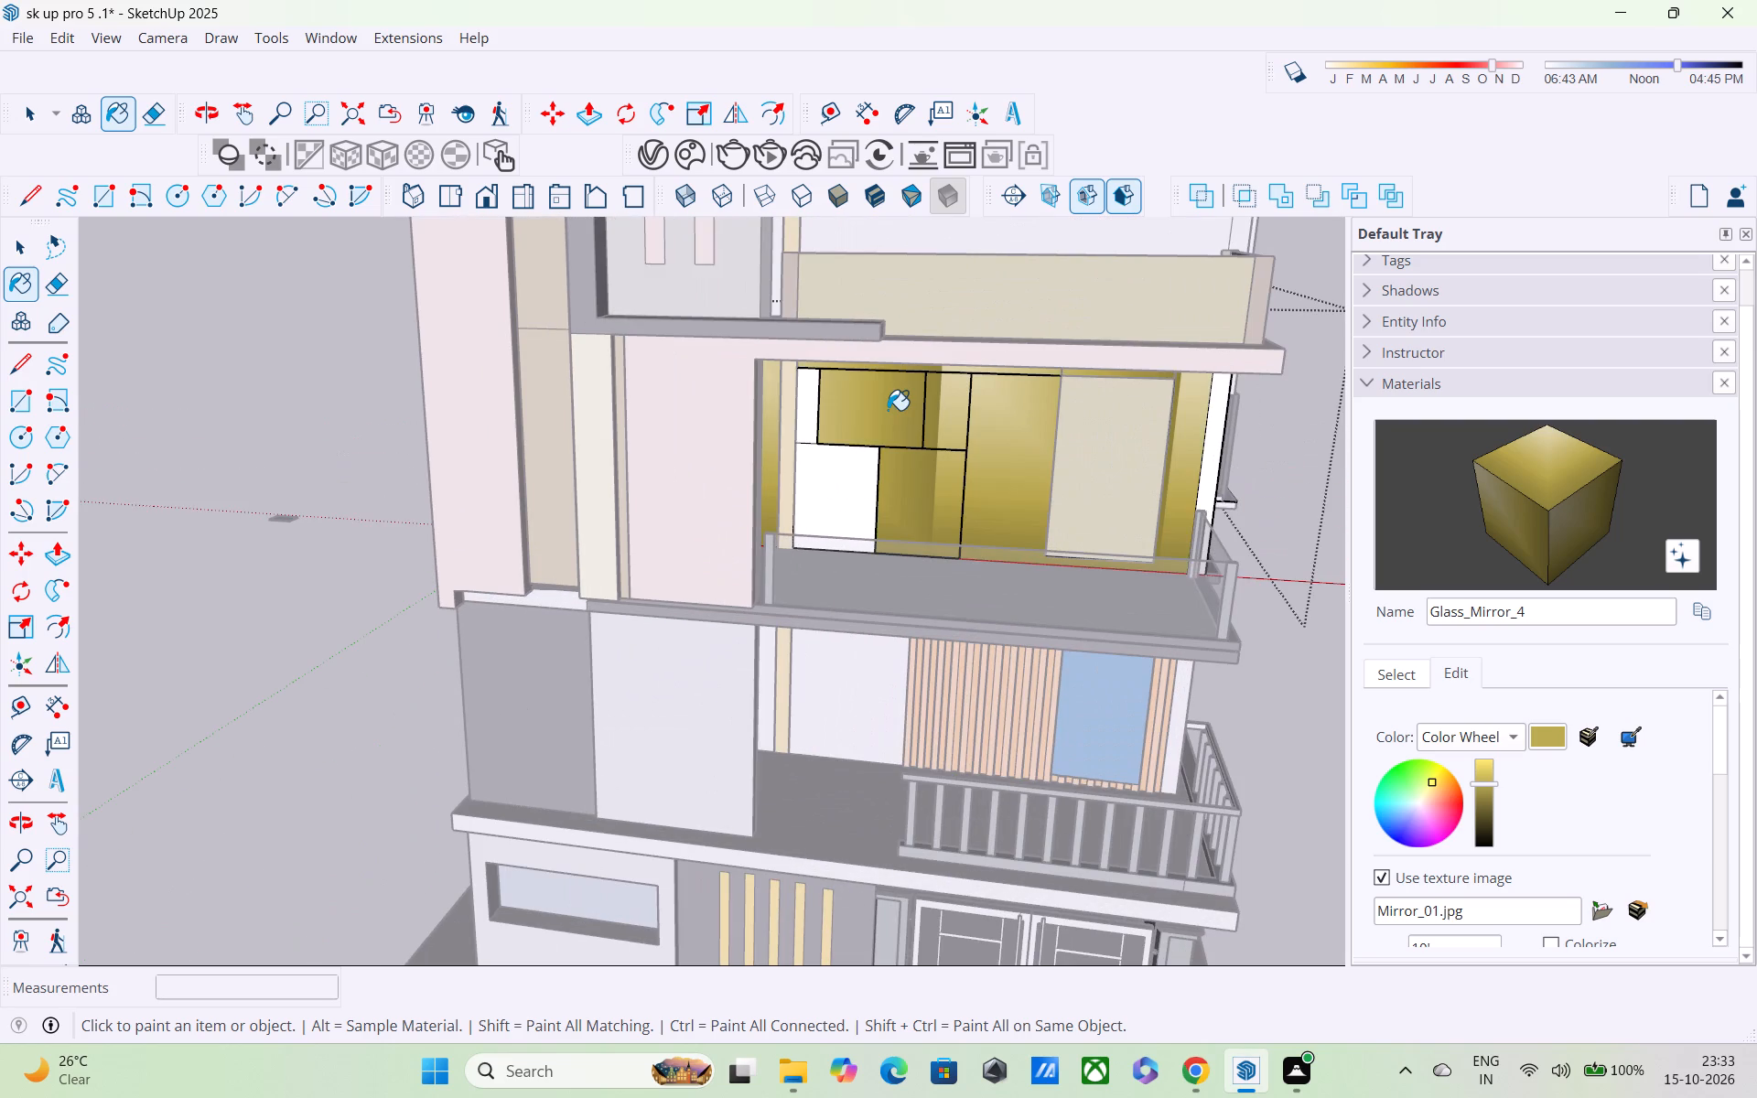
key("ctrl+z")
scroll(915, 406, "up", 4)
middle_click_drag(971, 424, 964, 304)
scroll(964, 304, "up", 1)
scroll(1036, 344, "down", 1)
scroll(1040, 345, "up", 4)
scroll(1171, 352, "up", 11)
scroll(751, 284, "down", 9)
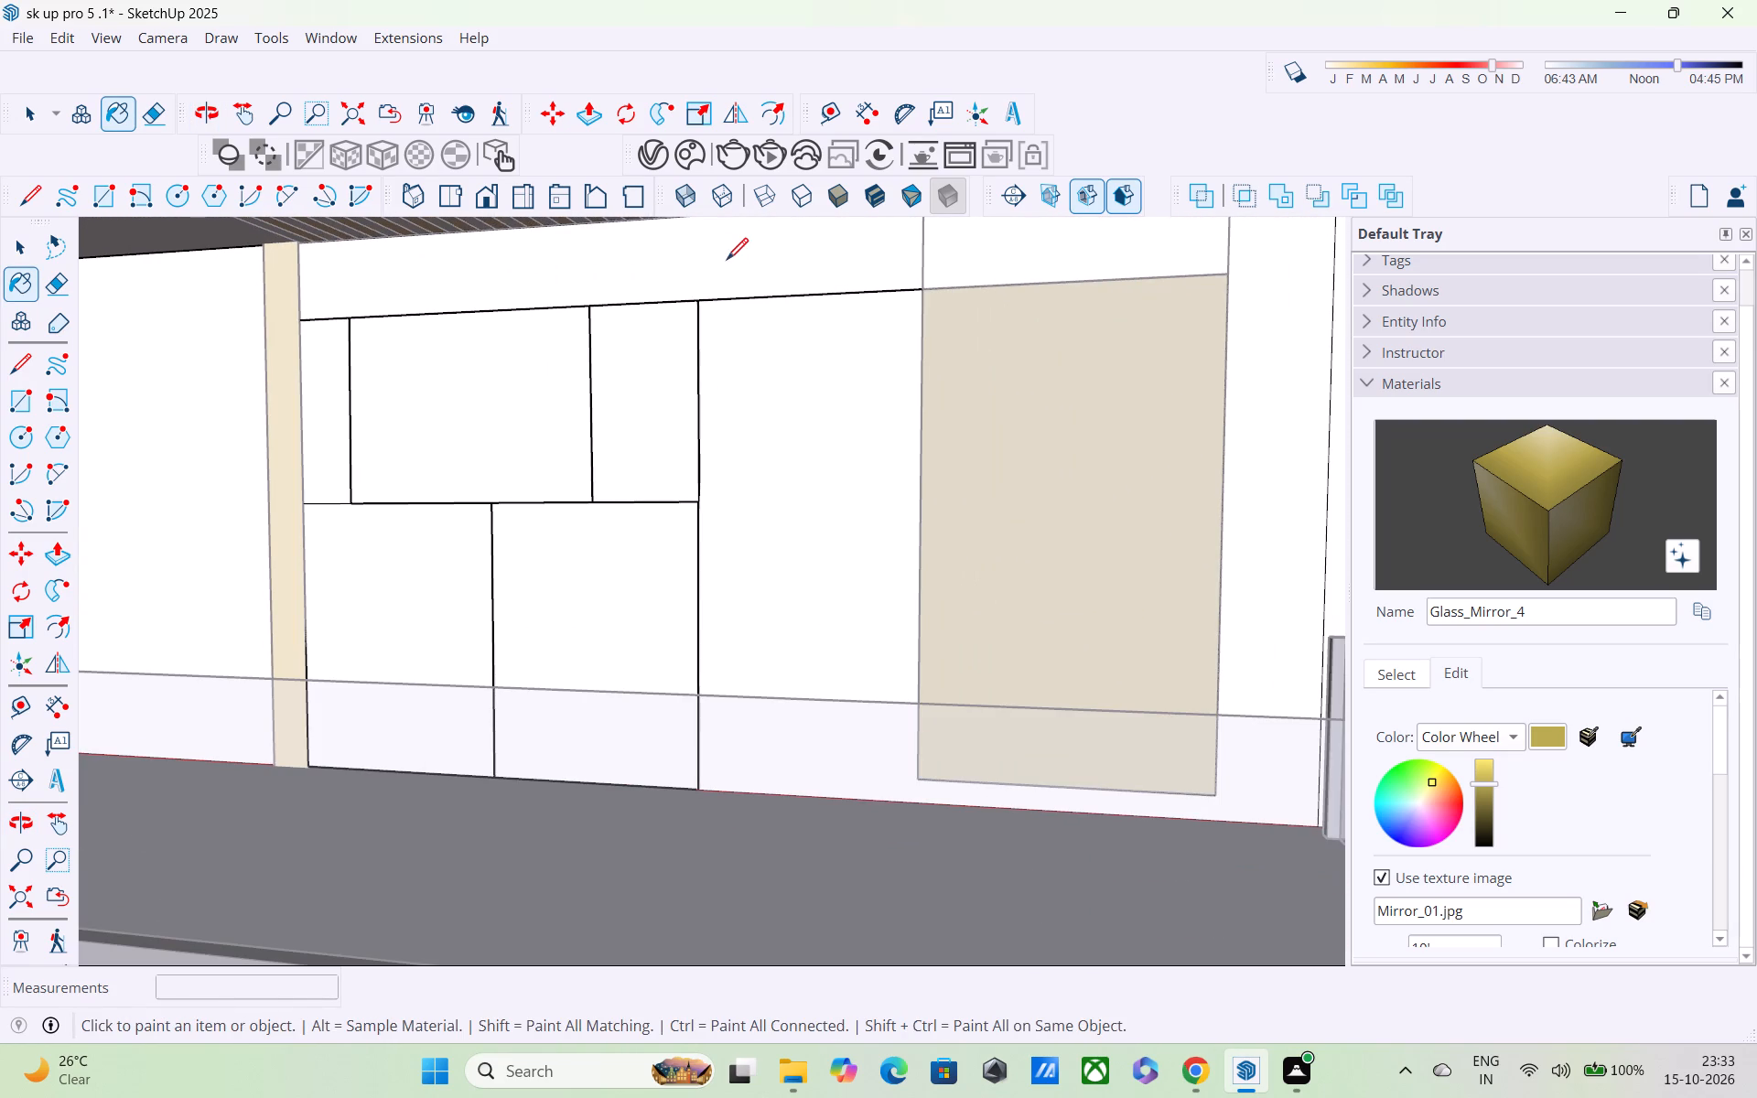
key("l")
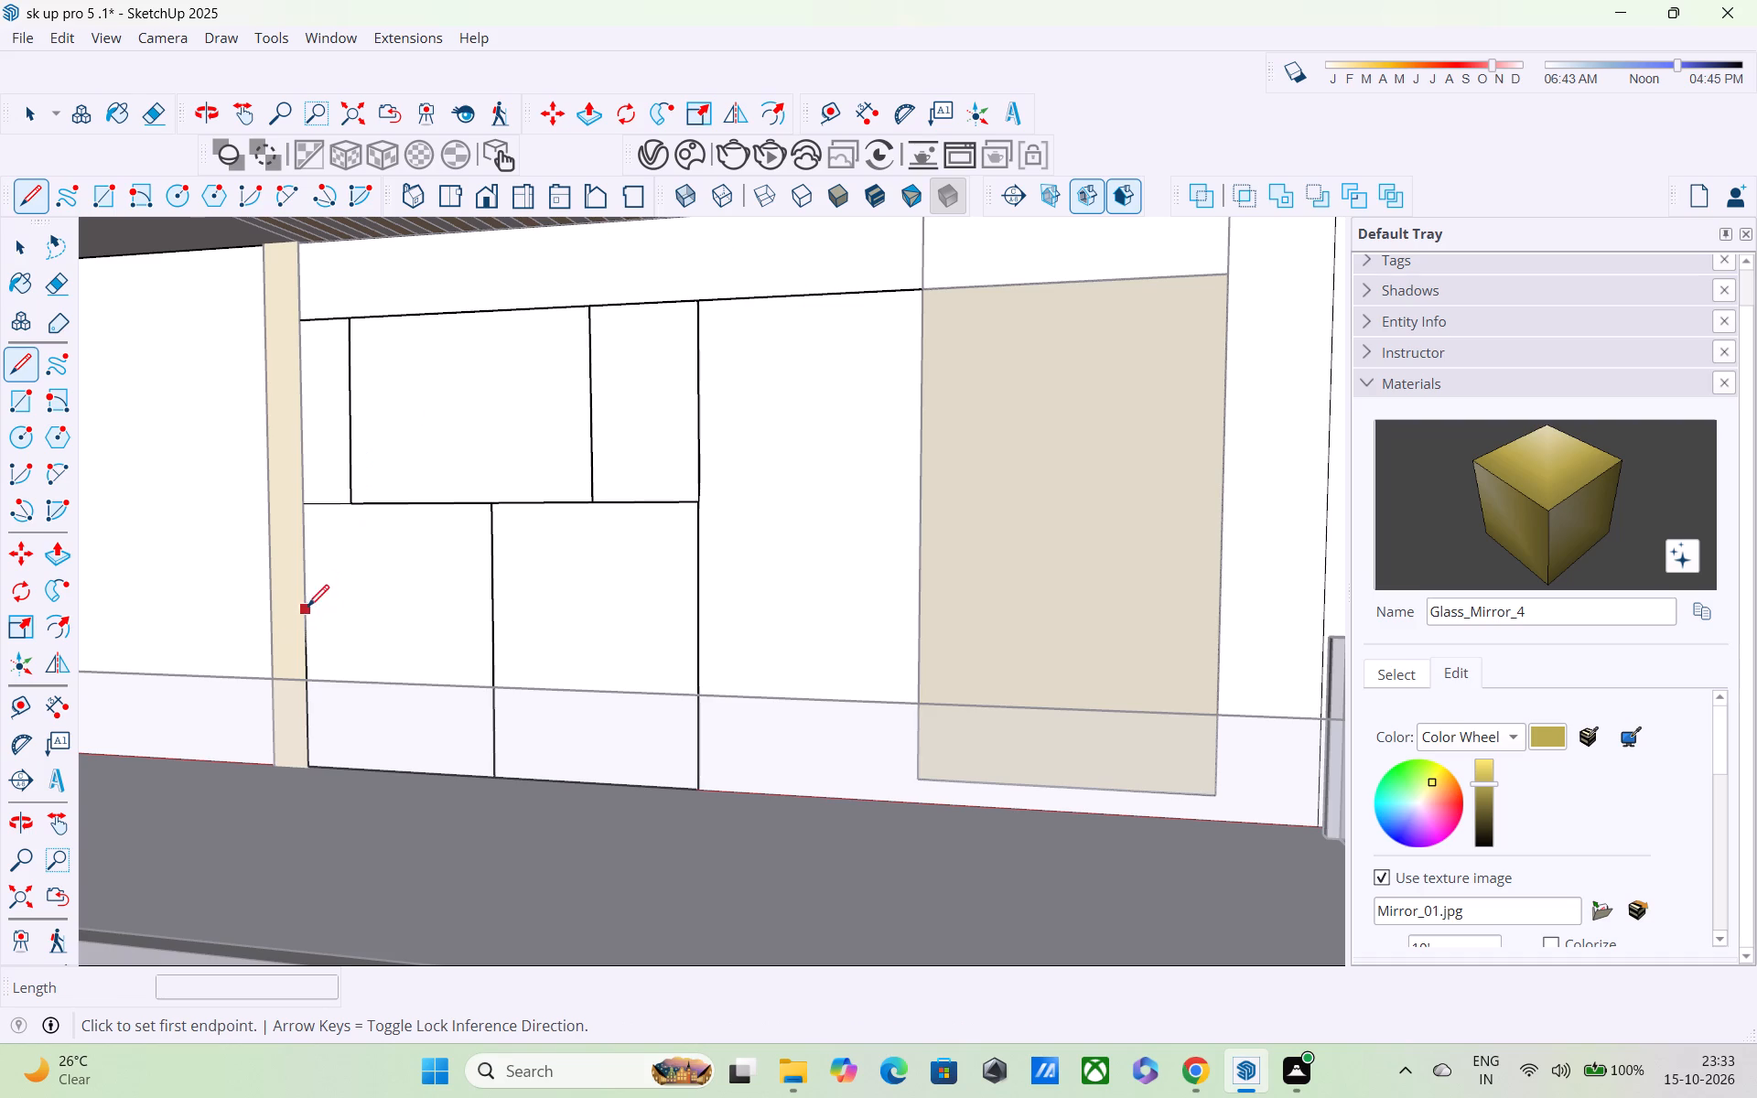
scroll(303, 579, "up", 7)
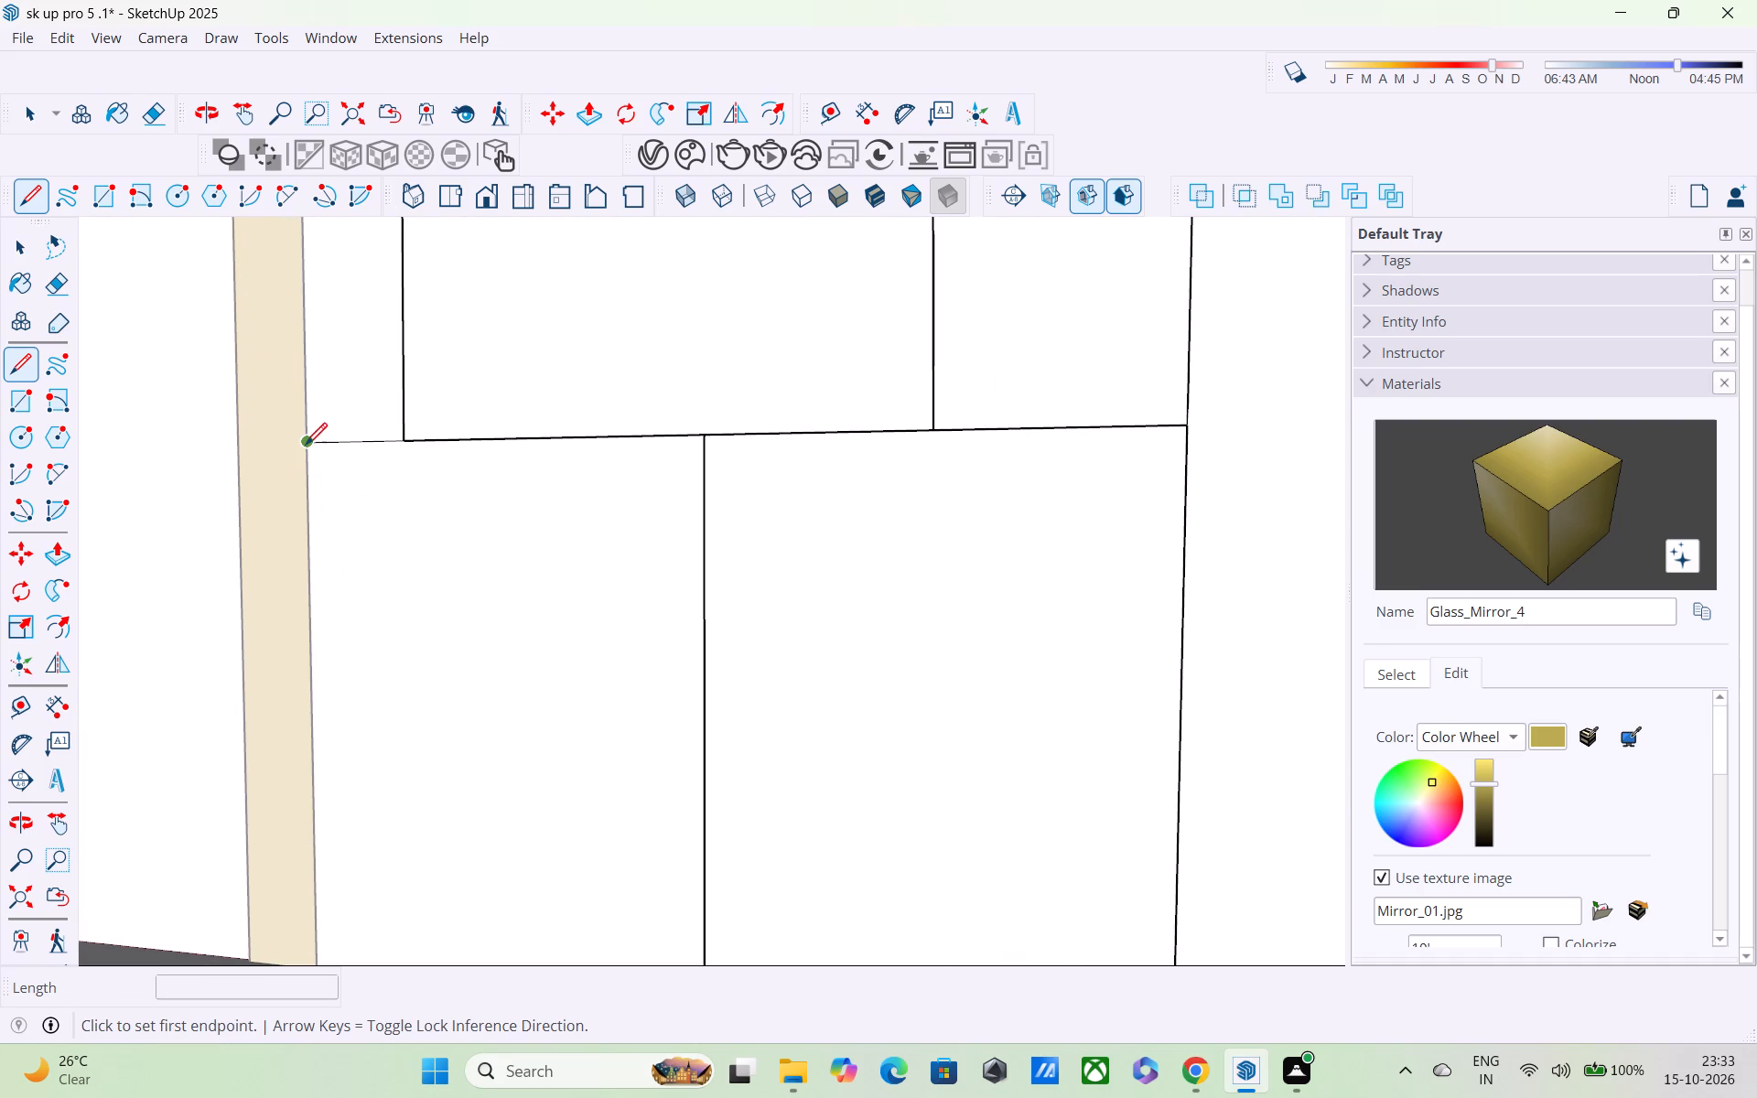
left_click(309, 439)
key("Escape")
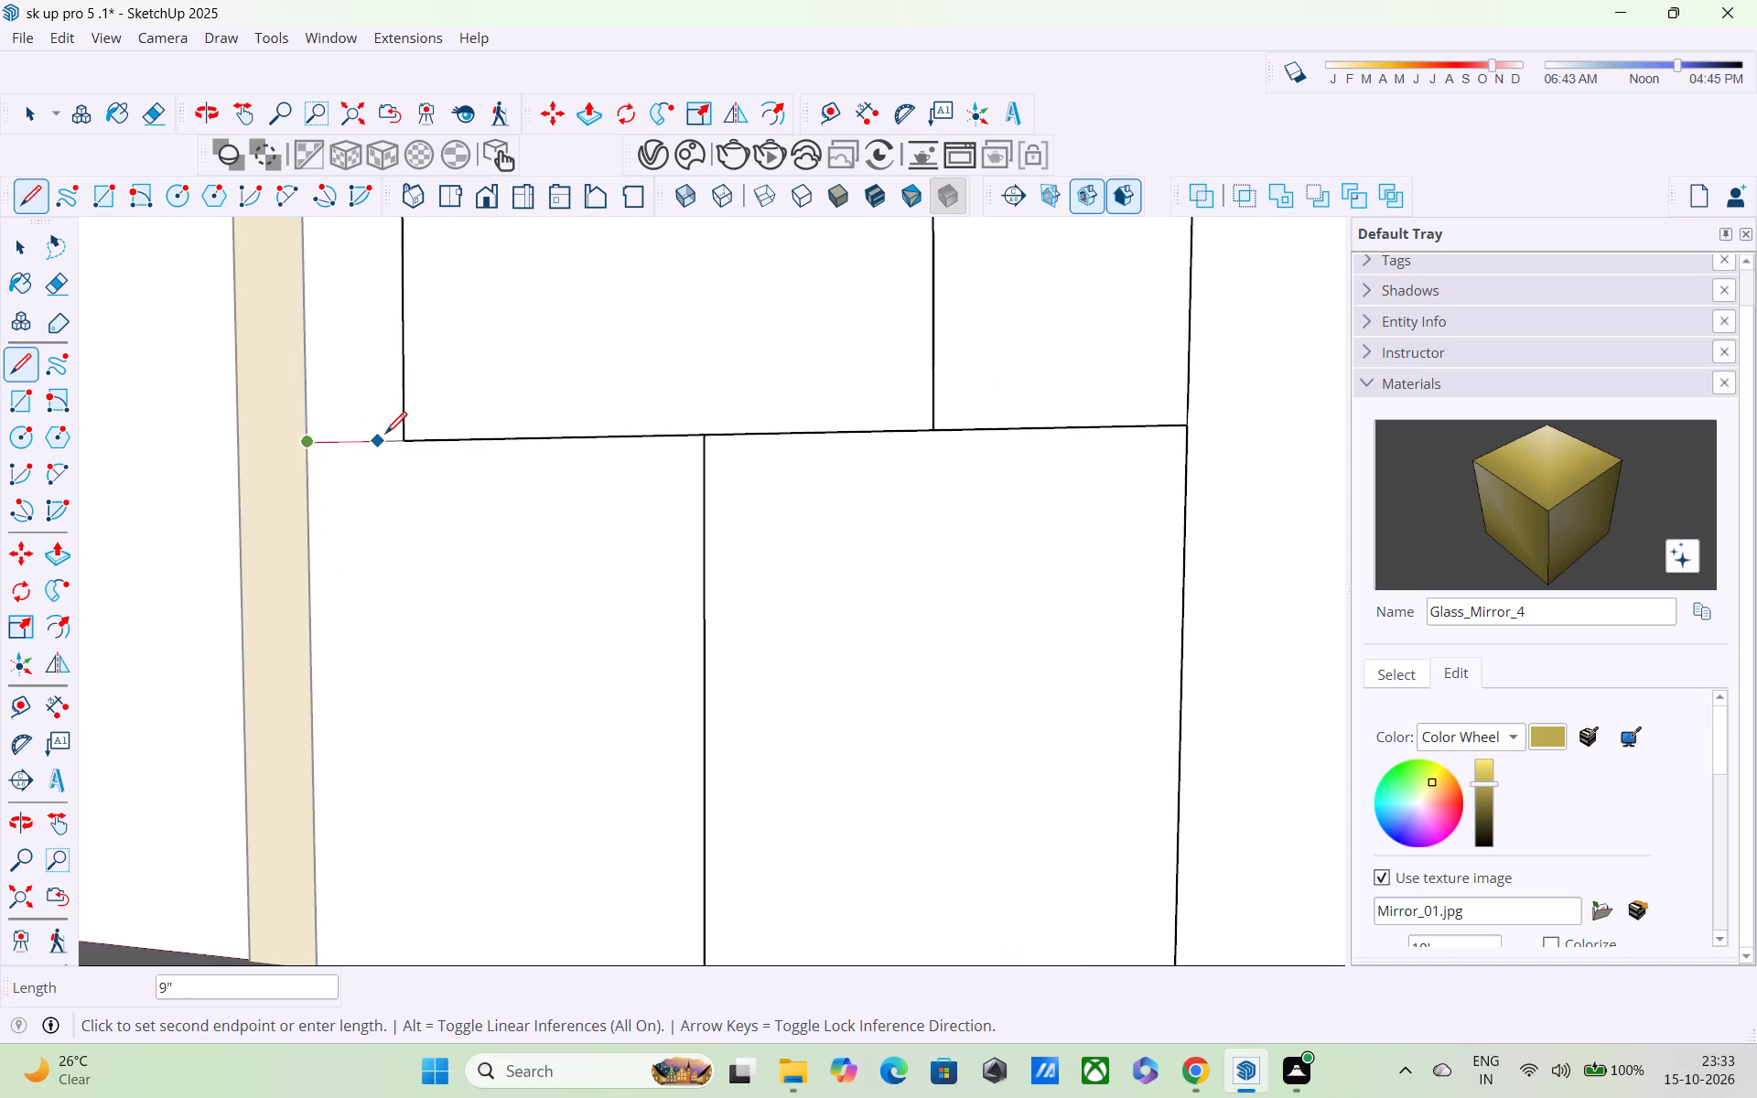
Paint the narrow upper panel and the lower panel beside the beige strip with Glass_Mirror_4.
left_click(1513, 470)
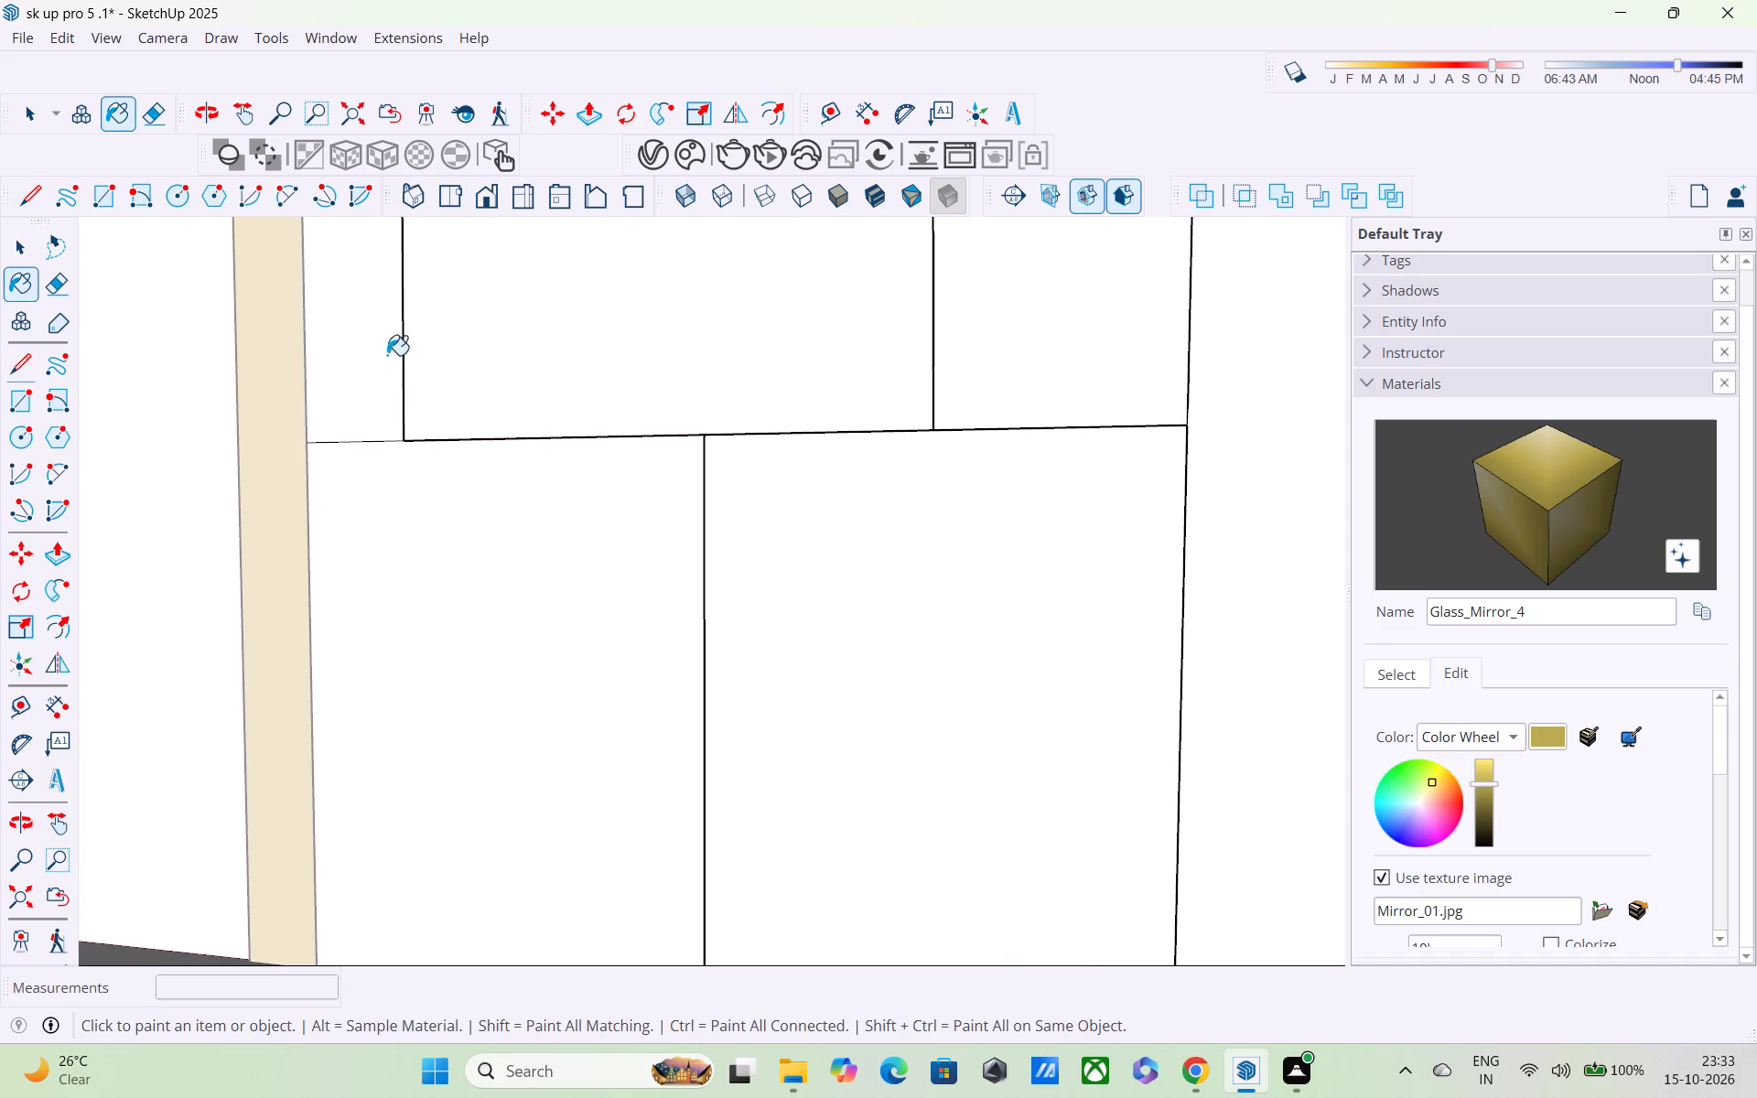
left_click(364, 355)
left_click(463, 521)
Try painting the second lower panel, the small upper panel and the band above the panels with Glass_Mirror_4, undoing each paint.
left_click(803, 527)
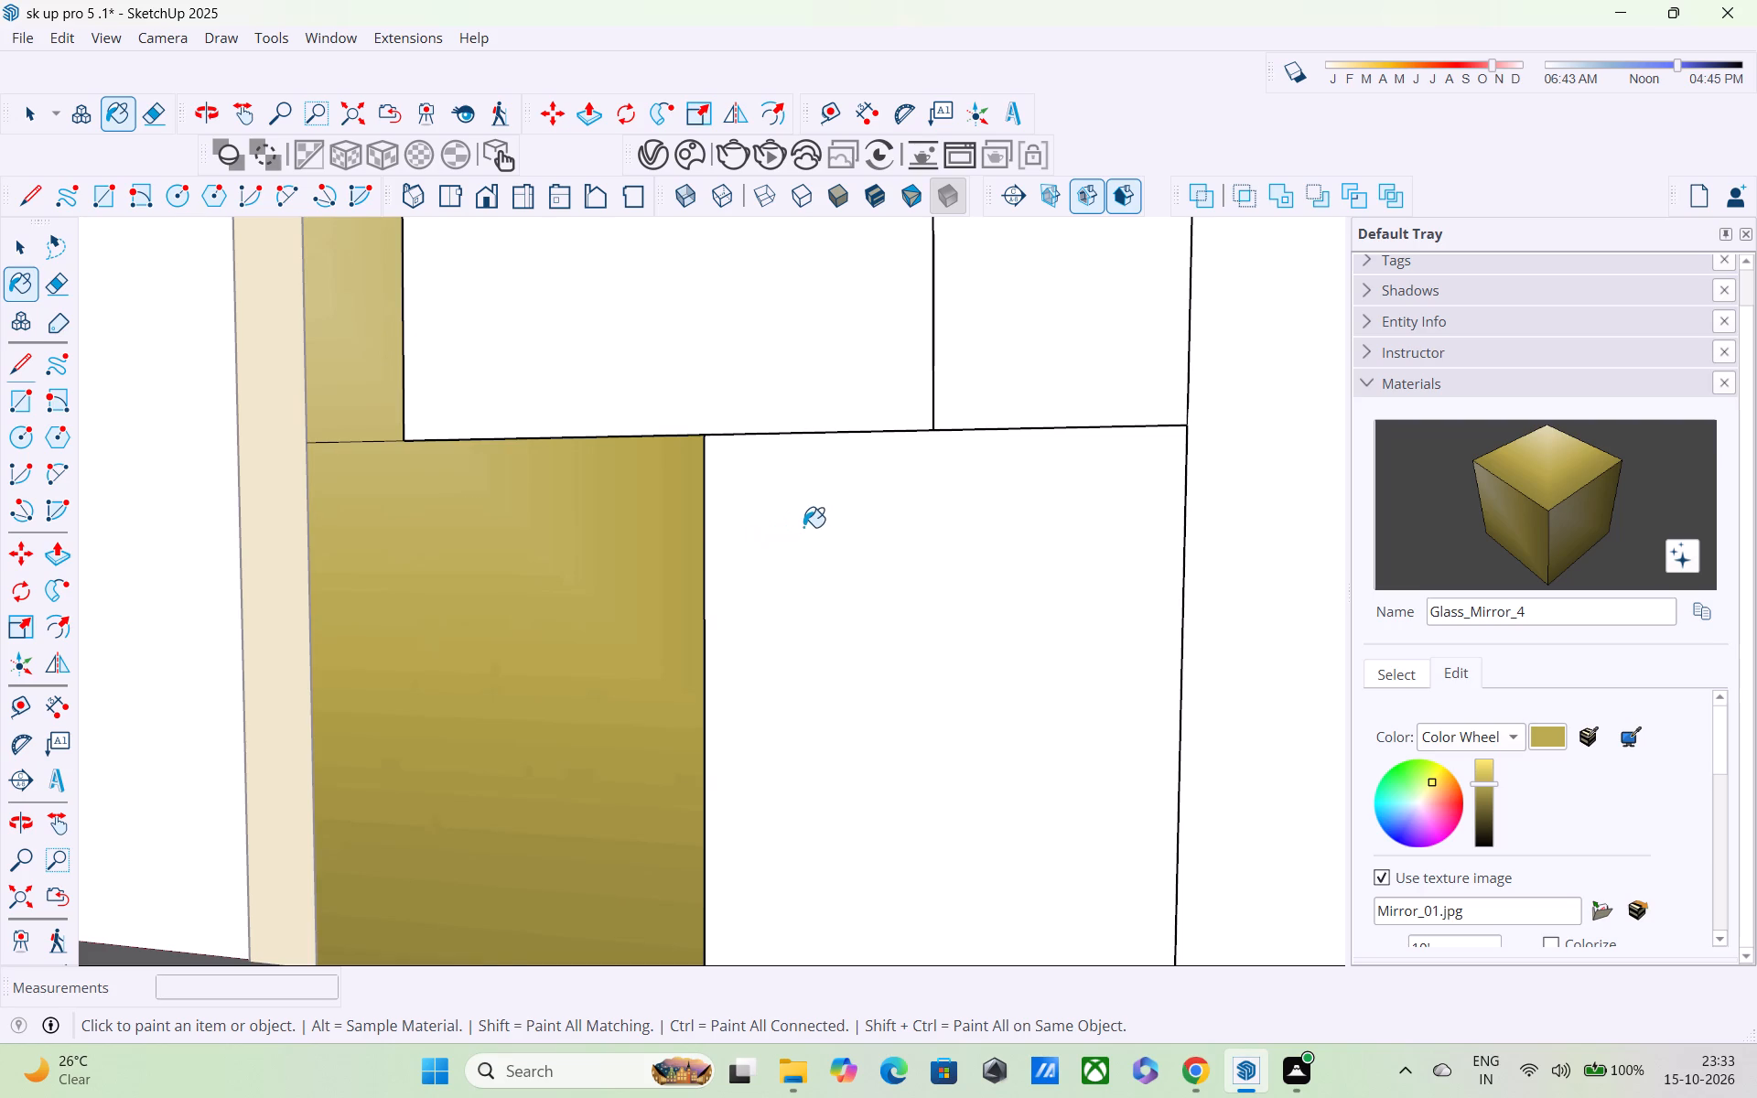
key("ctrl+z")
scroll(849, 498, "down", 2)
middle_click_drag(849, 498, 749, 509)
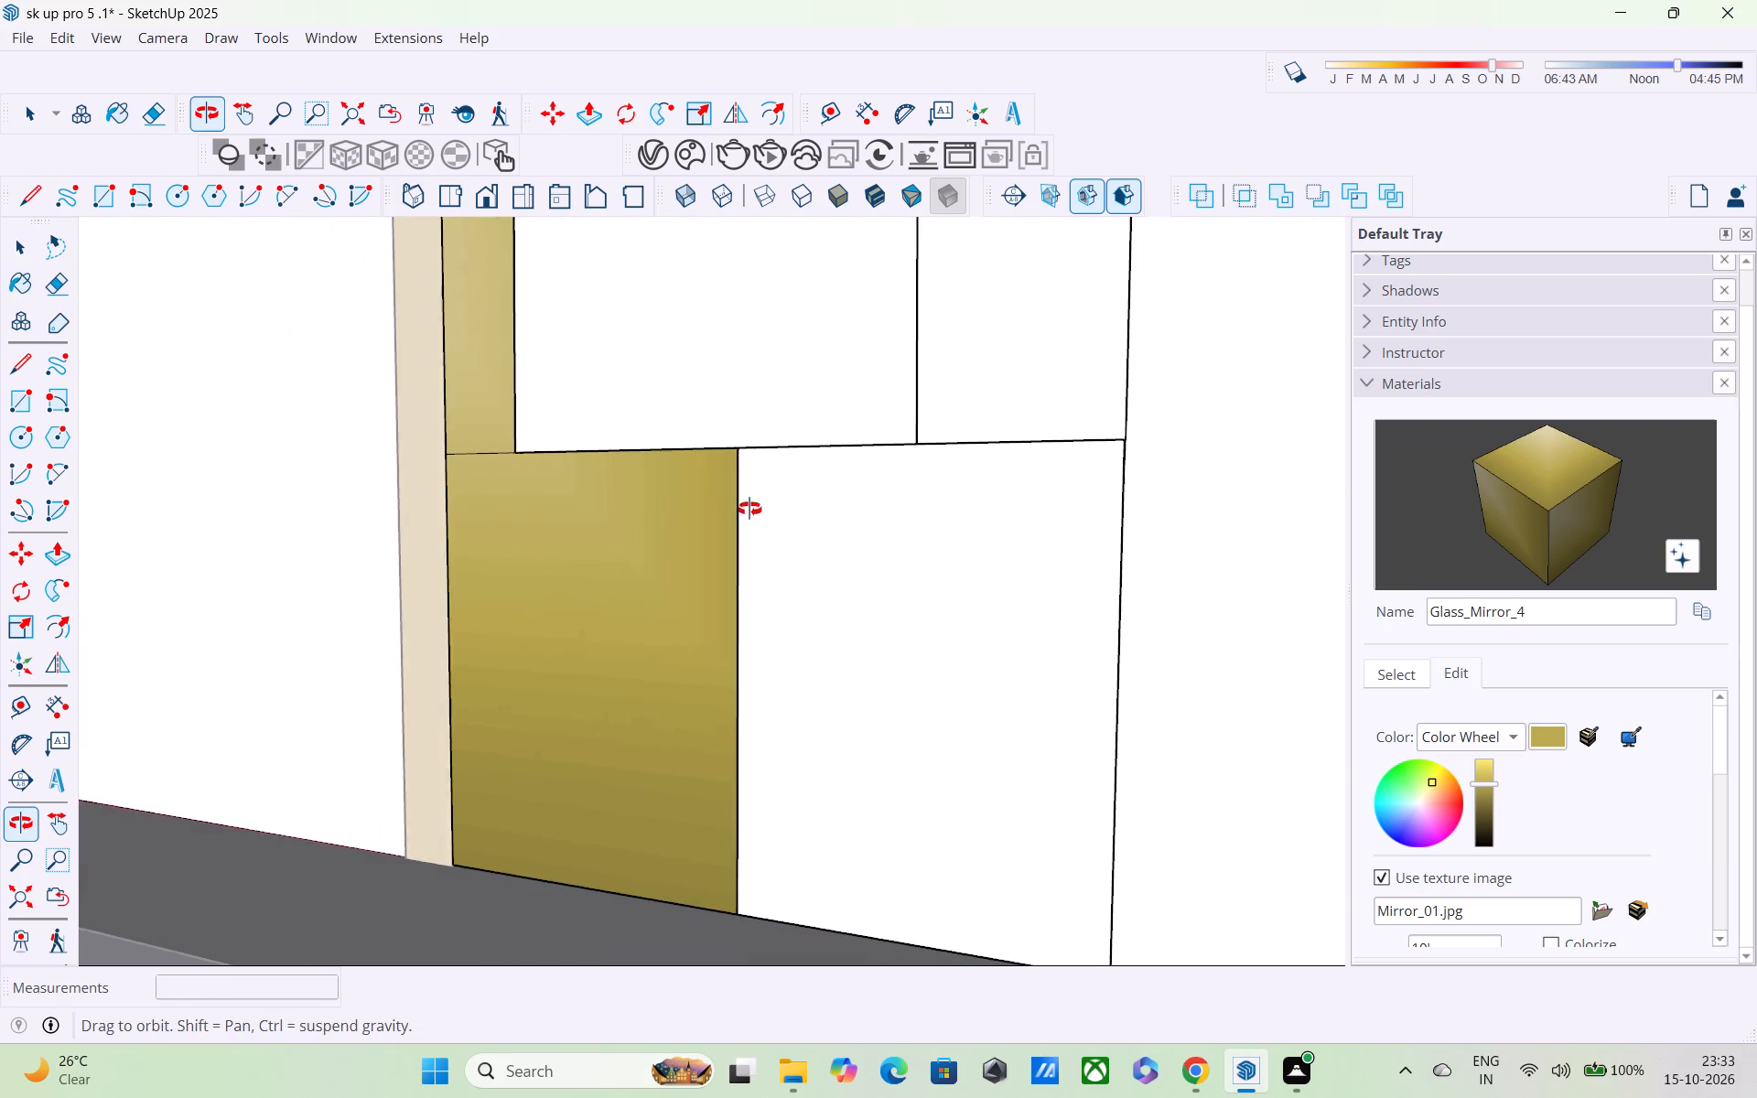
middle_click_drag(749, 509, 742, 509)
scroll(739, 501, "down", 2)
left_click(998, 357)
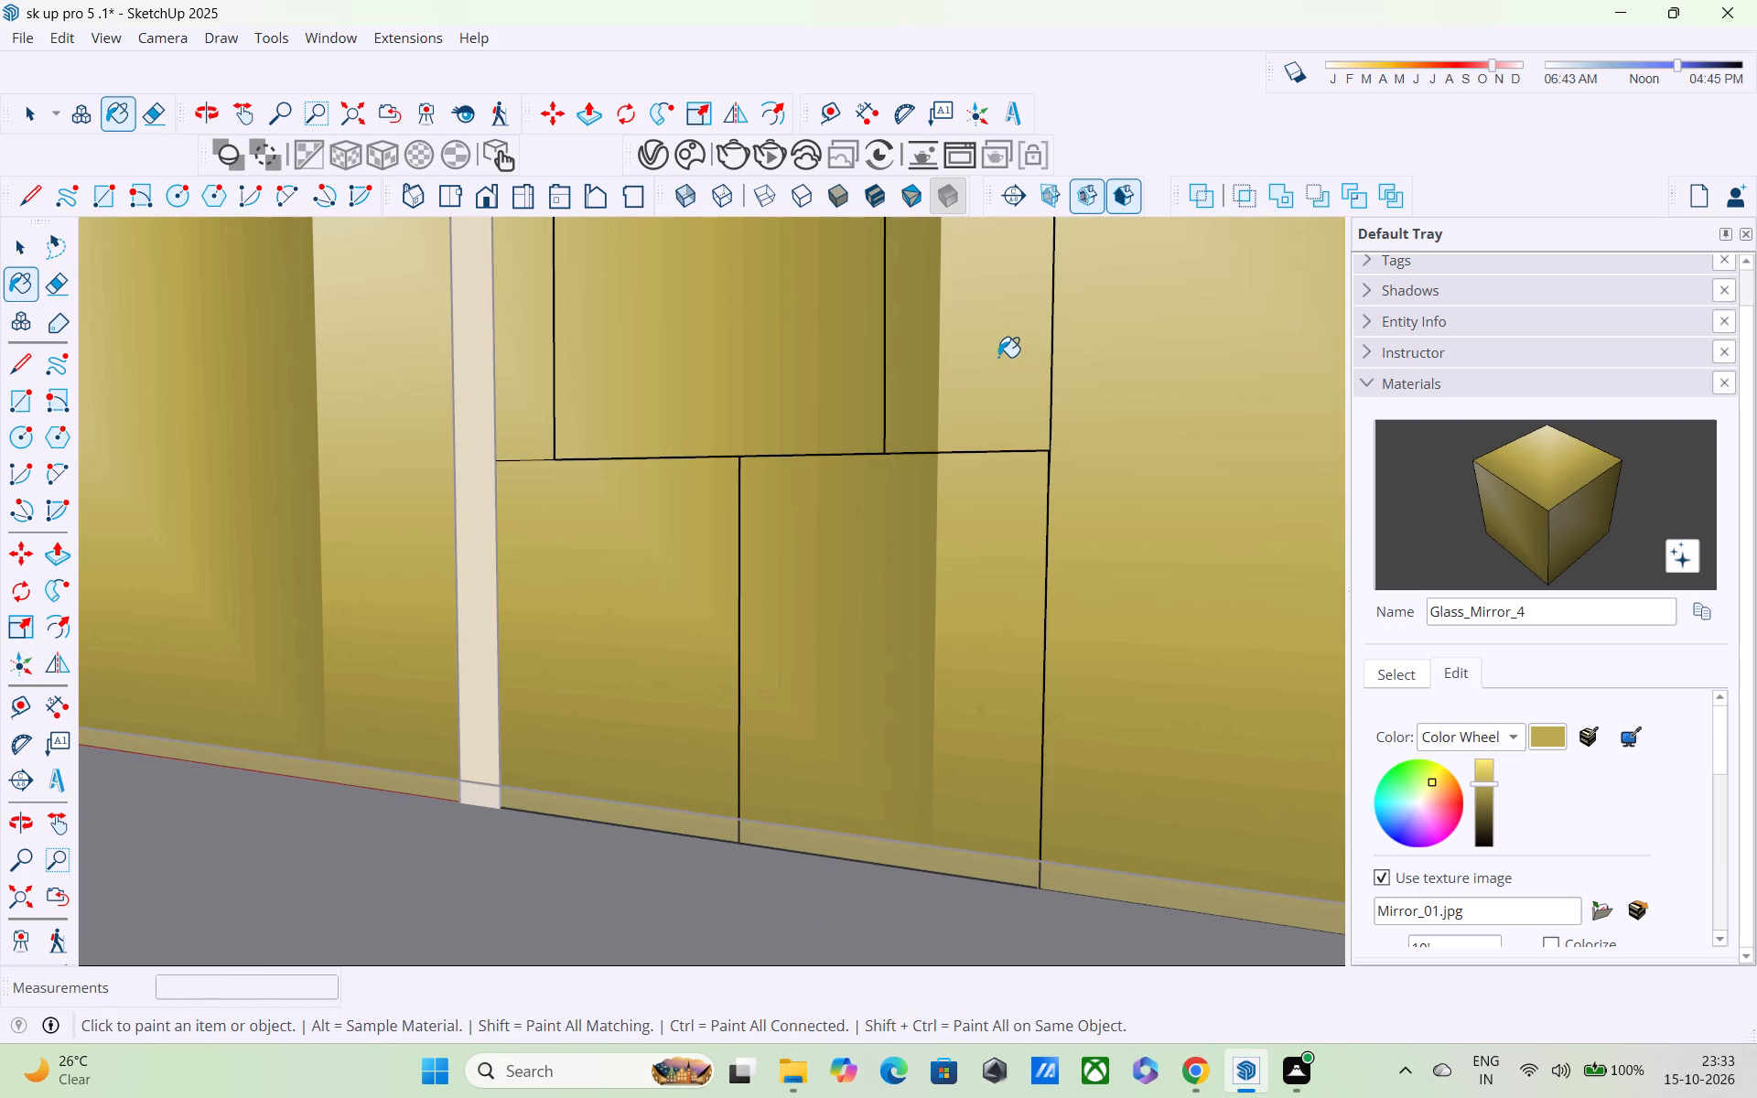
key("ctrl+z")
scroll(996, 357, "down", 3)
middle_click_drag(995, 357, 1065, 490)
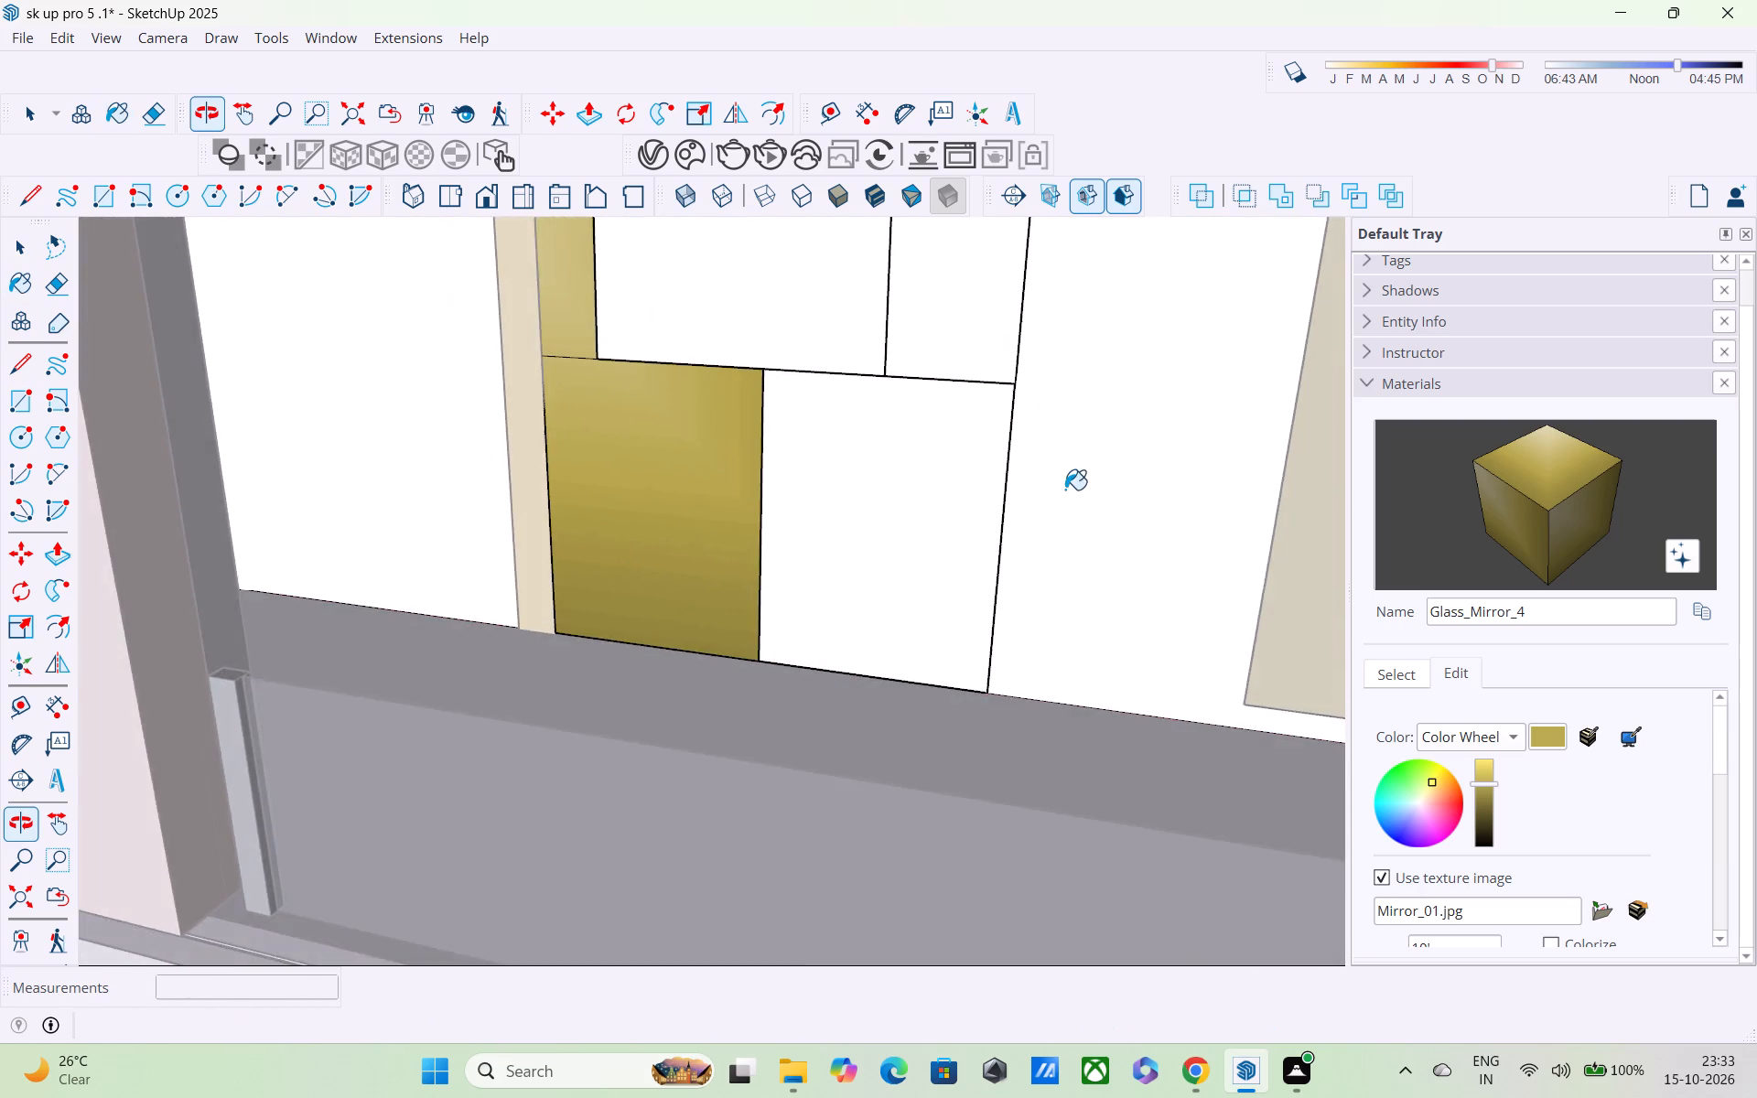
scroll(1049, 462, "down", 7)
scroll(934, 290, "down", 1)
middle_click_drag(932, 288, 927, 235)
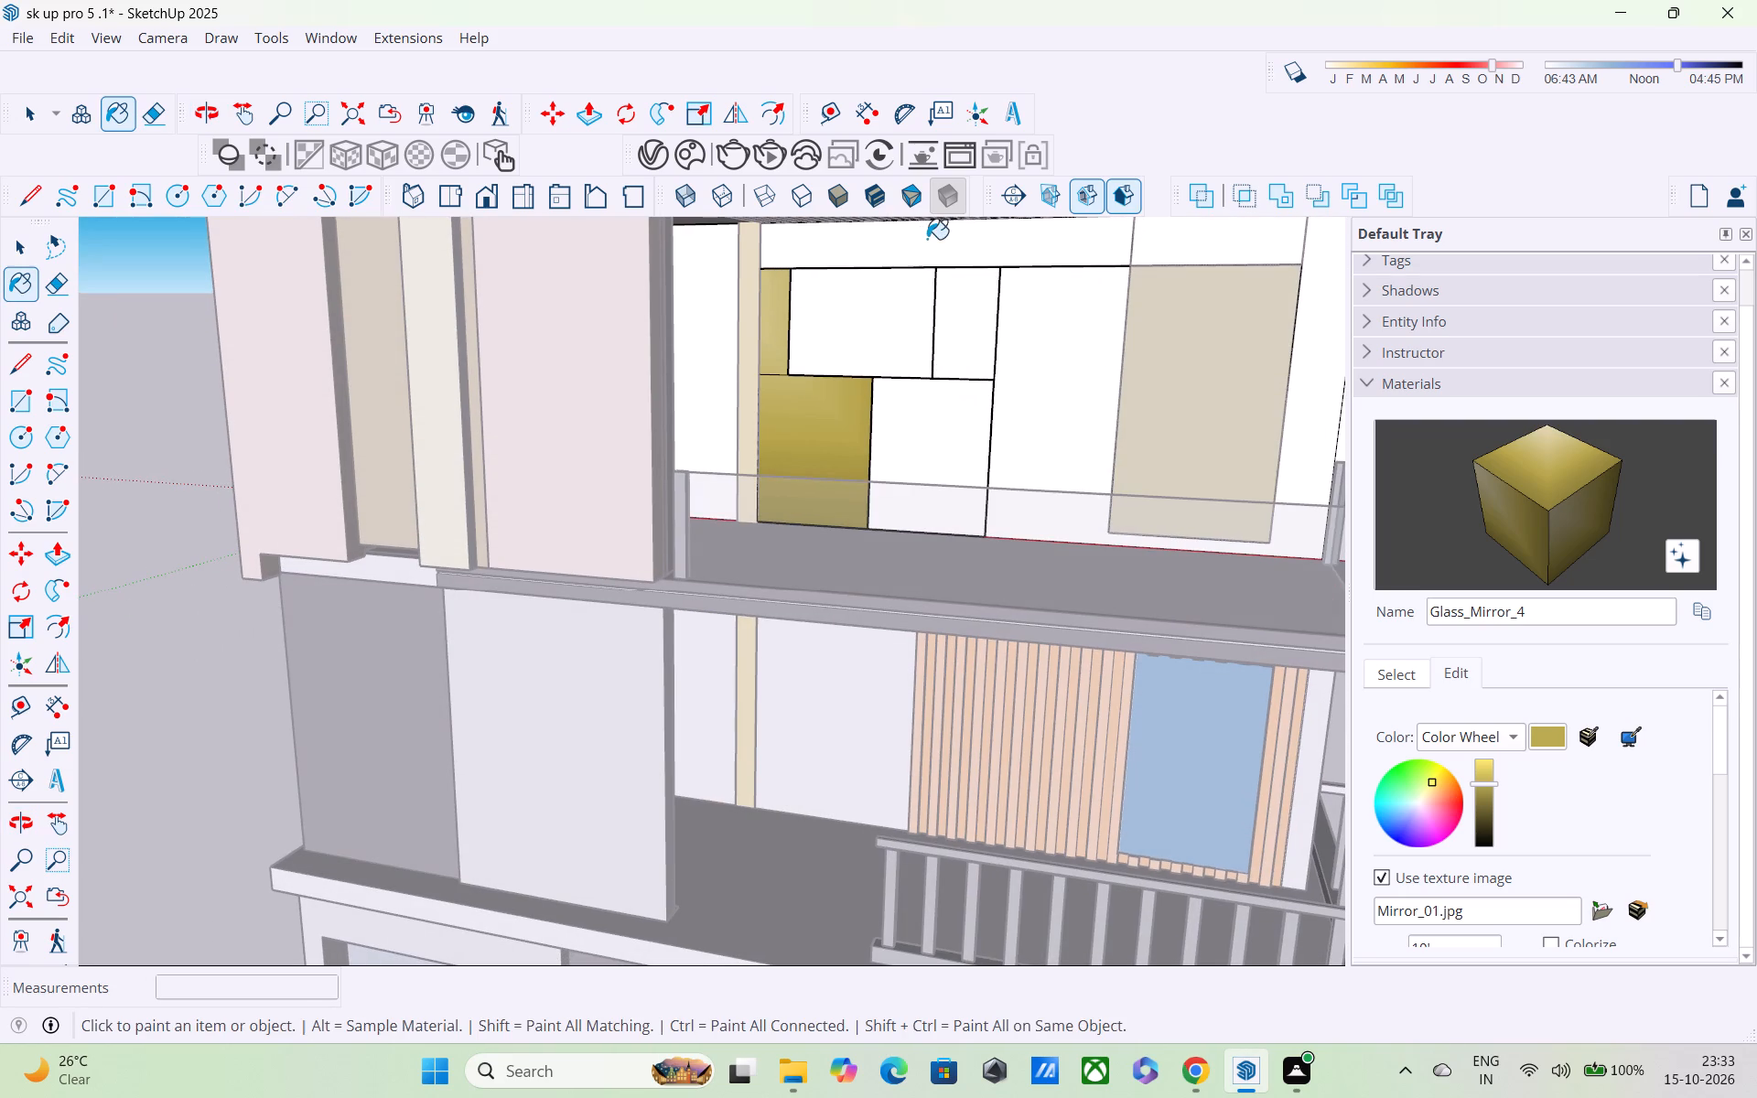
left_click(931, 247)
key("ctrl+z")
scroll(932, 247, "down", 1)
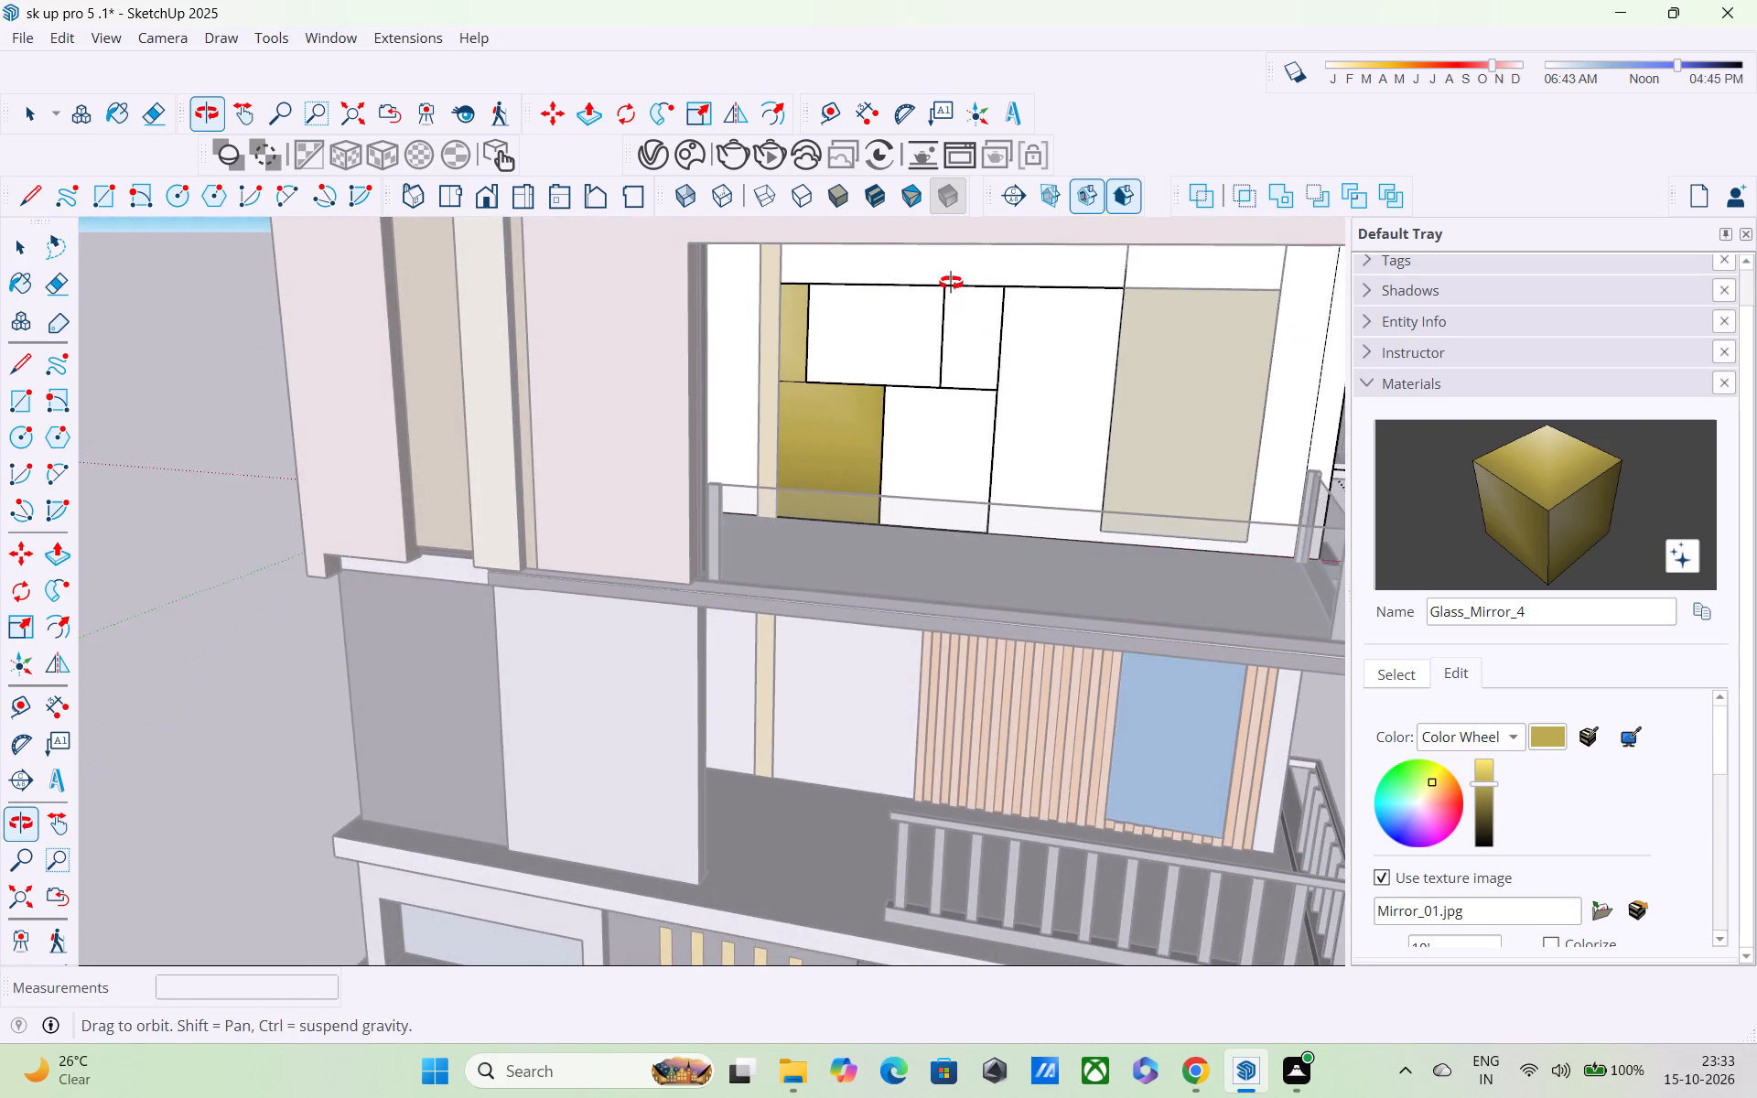
Close the gap at the floor corner of the second lower panel with a line of about 3/8" joining its base and vertical lines.
scroll(1130, 455, "up", 4)
middle_click_drag(1117, 468, 923, 572)
scroll(929, 565, "up", 9)
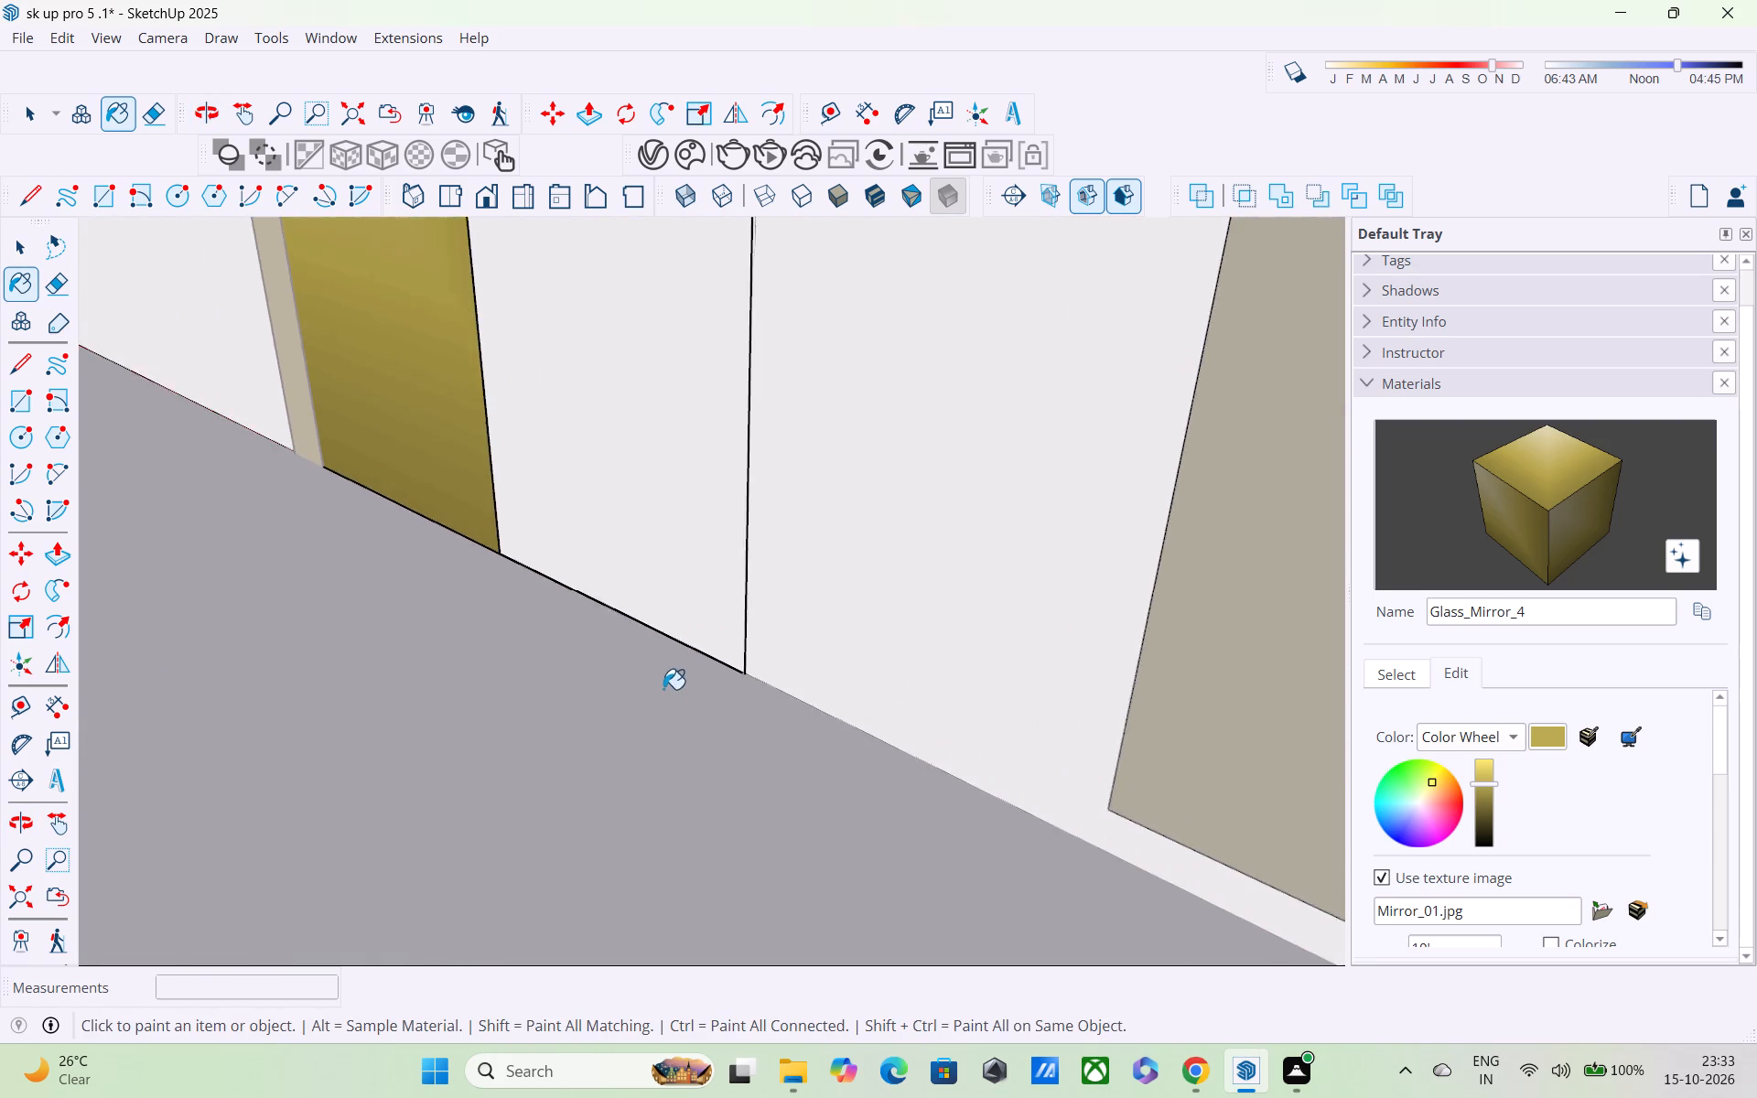
scroll(669, 670, "up", 18)
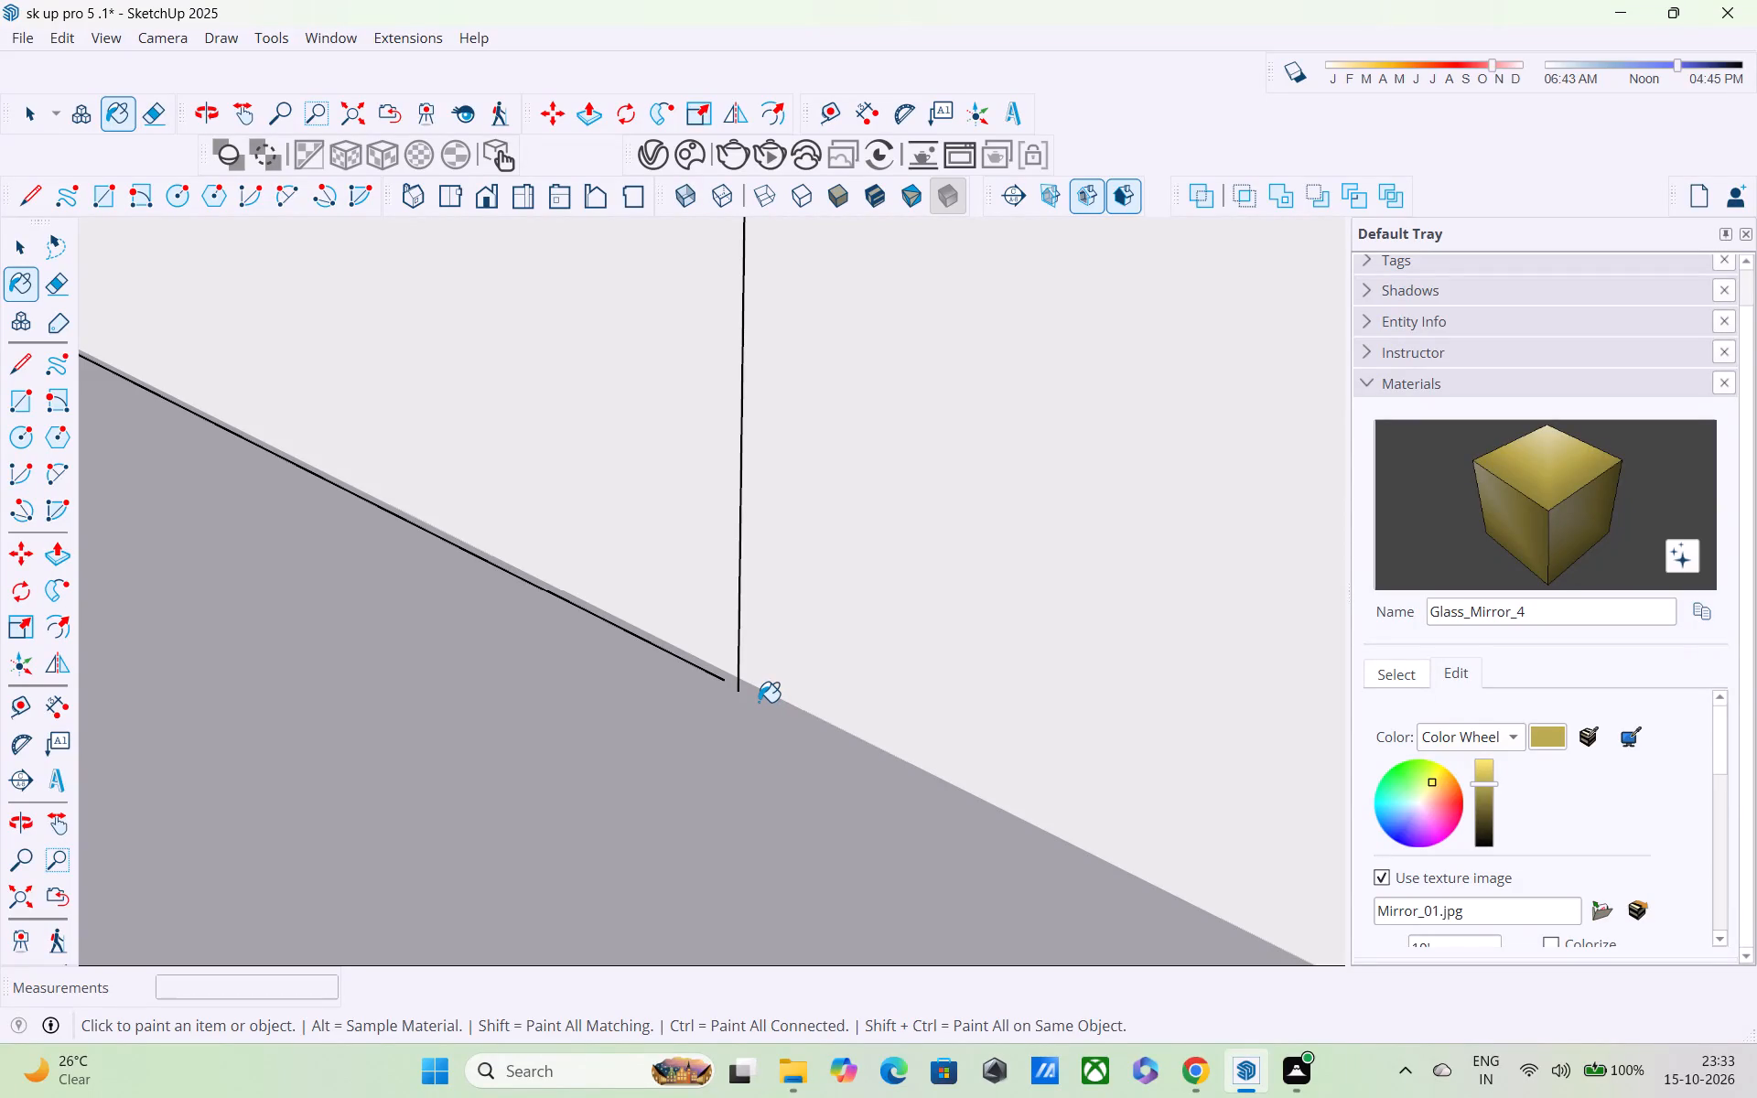
type("JL")
scroll(727, 702, "up", 5)
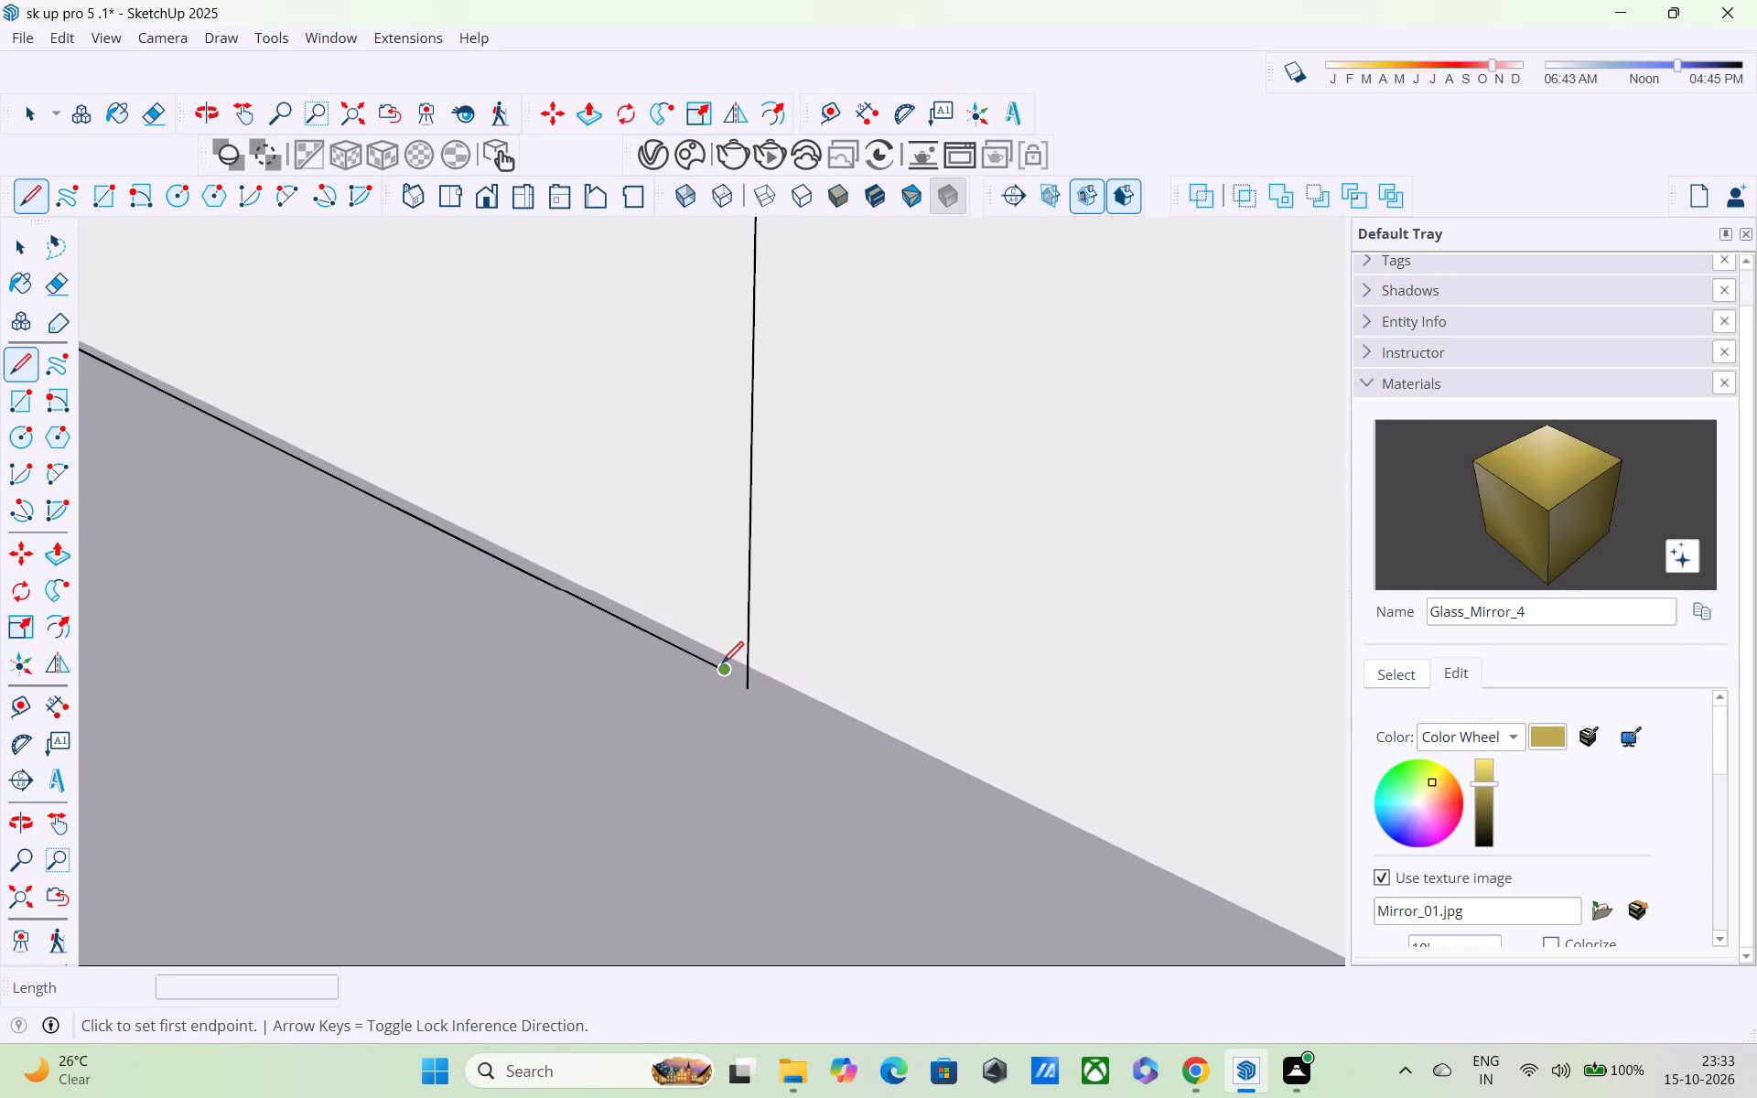
left_click(722, 673)
left_click(747, 695)
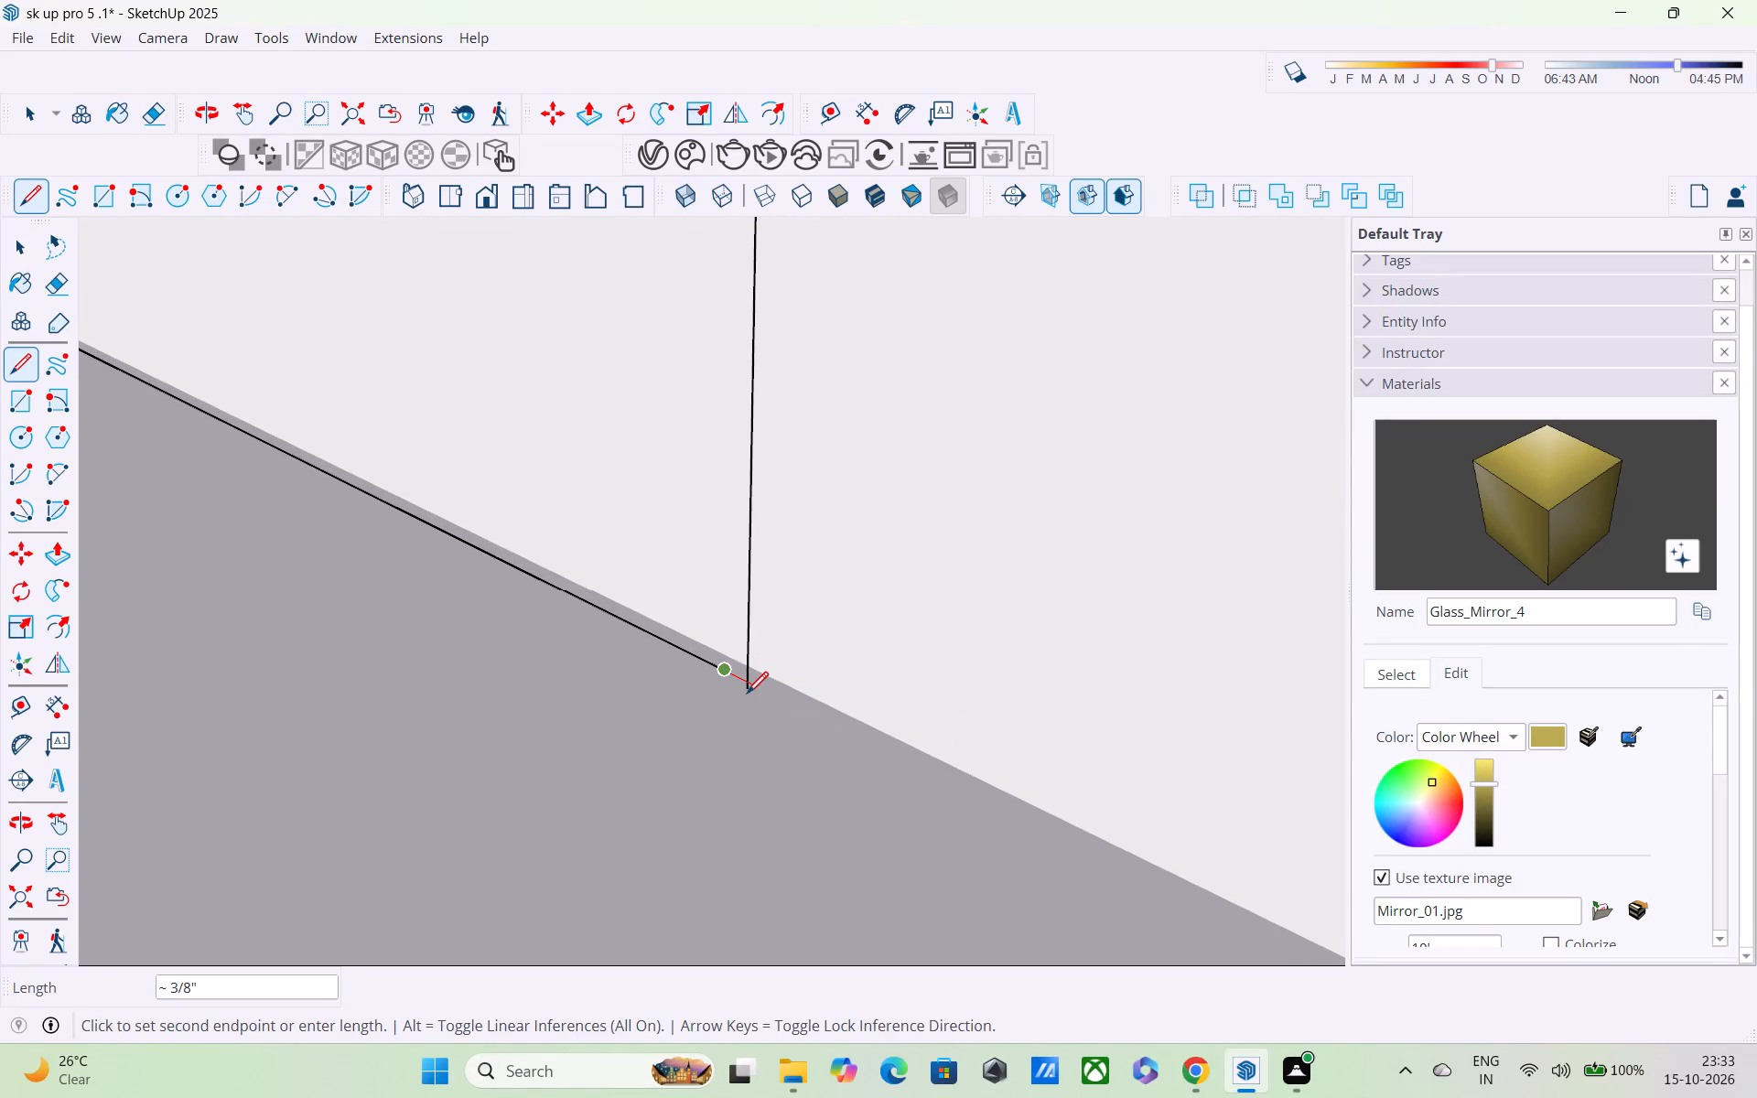
middle_click_drag(746, 676, 868, 579)
scroll(869, 577, "down", 17)
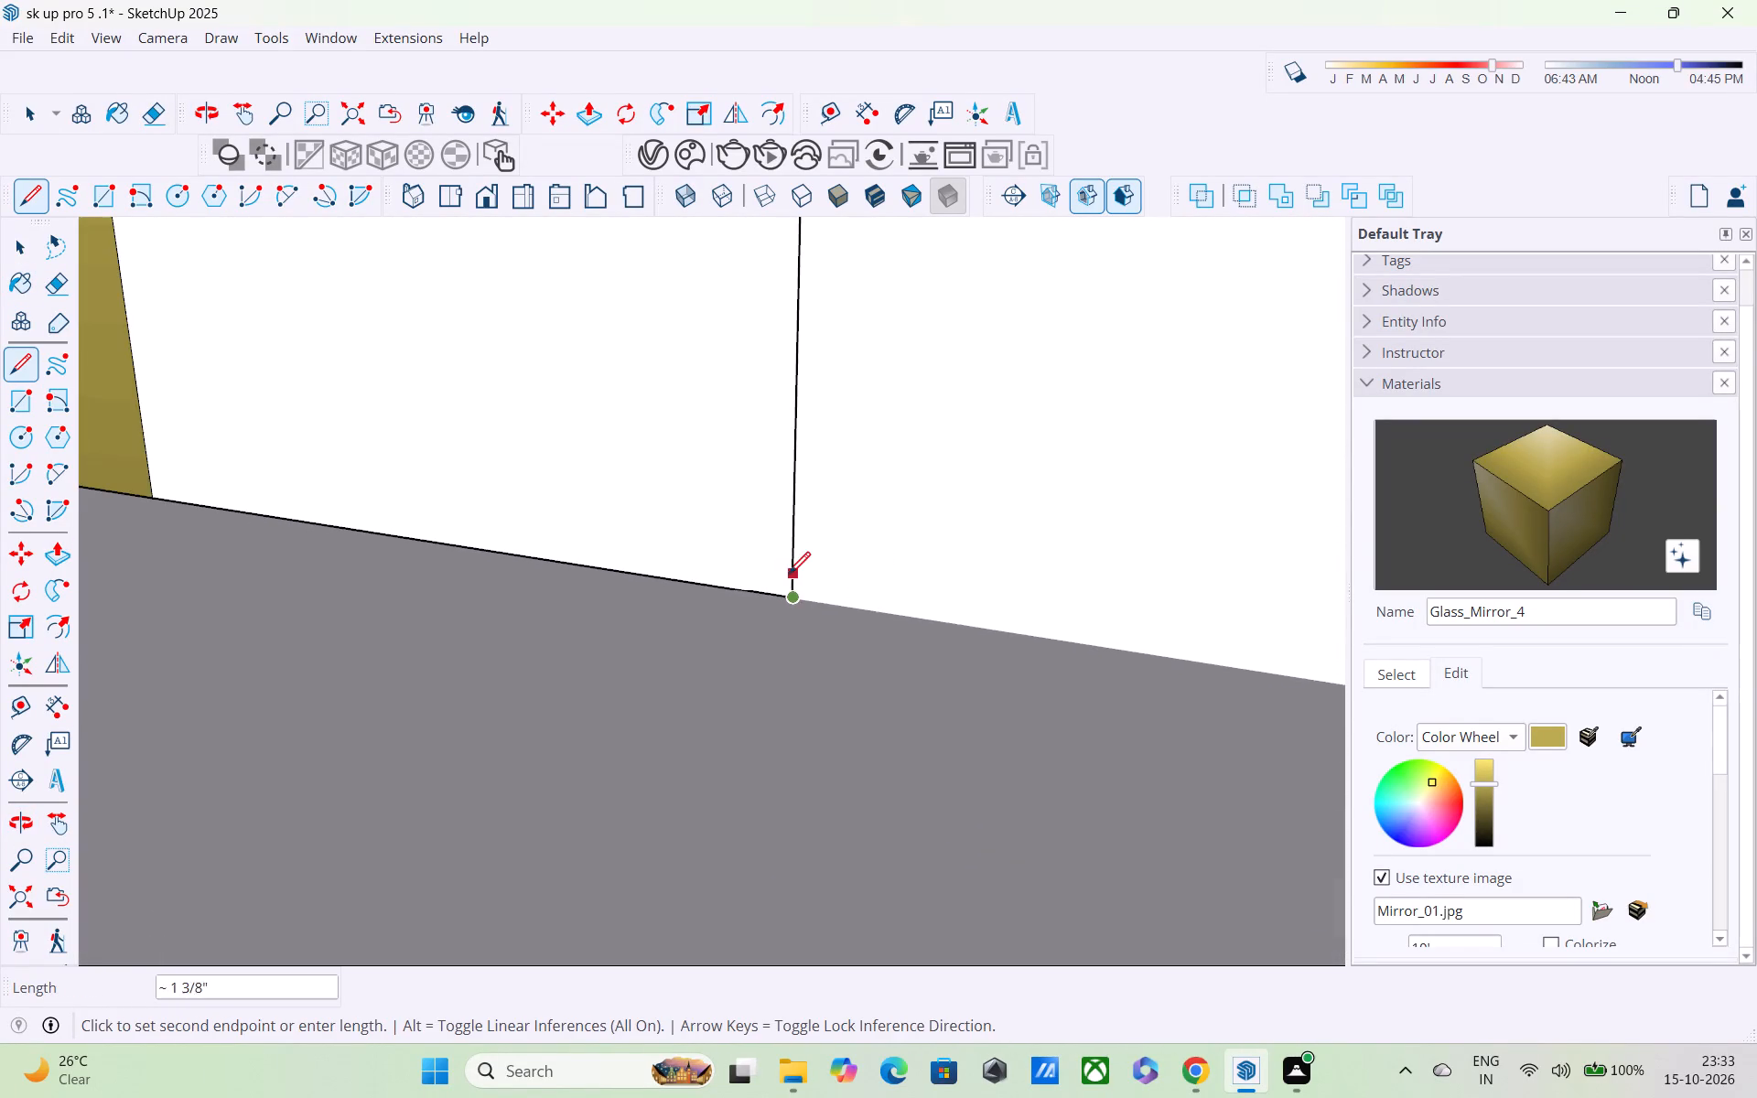
middle_click_drag(789, 576, 868, 740, "shift")
scroll(868, 684, "down", 6)
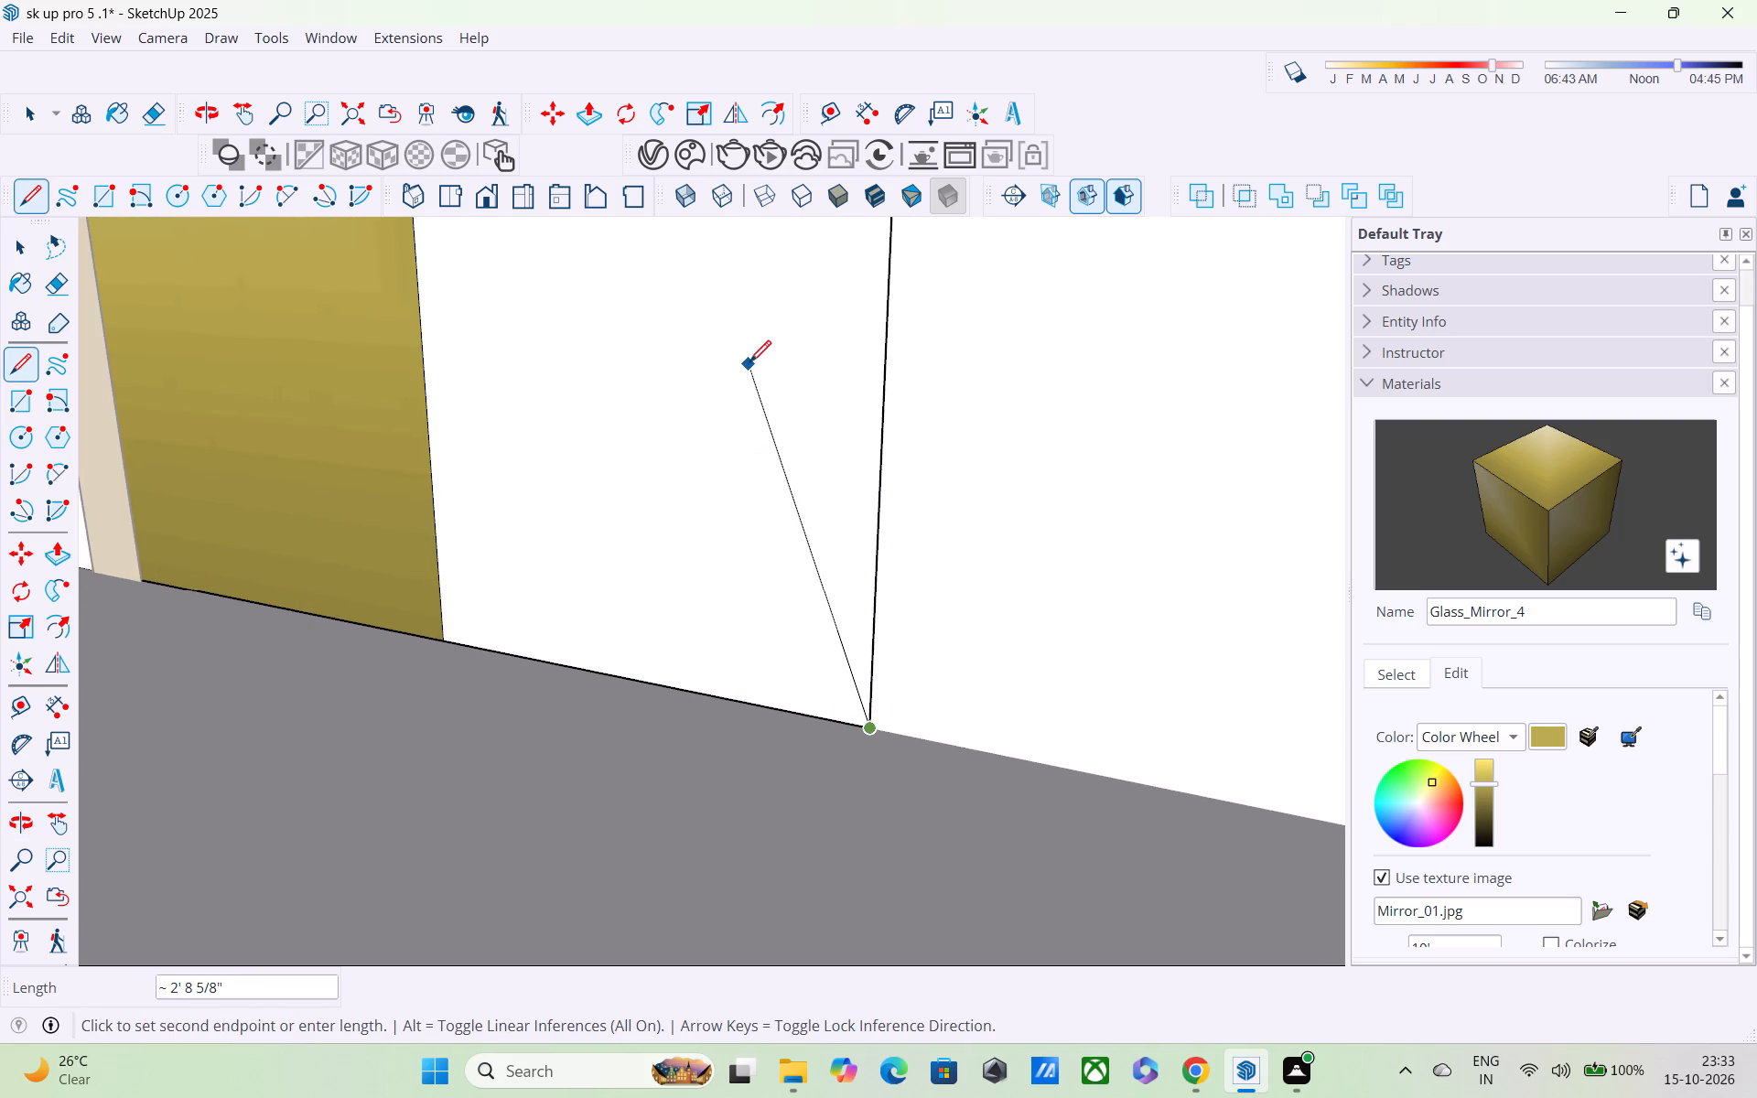
Paint the second lower panel of the balcony back wall with Glass_Mirror_4.
key("space")
left_click(1597, 519)
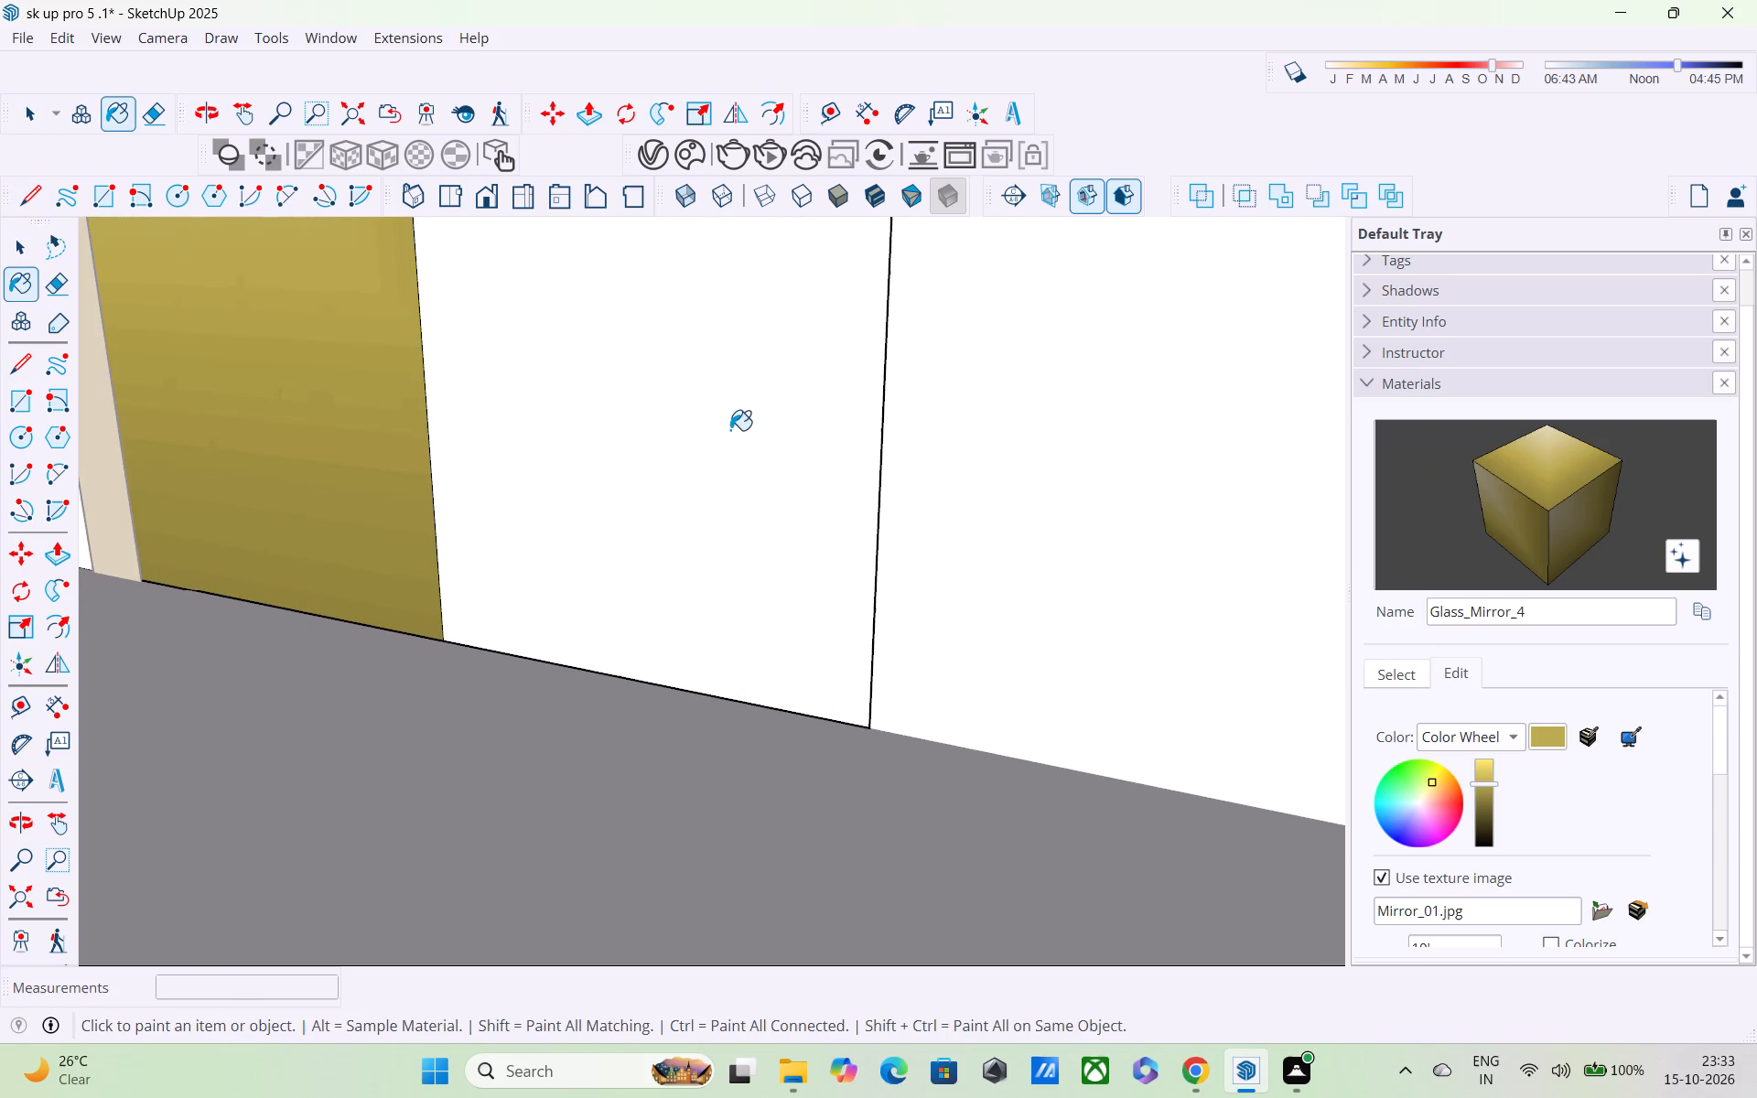
left_click(730, 430)
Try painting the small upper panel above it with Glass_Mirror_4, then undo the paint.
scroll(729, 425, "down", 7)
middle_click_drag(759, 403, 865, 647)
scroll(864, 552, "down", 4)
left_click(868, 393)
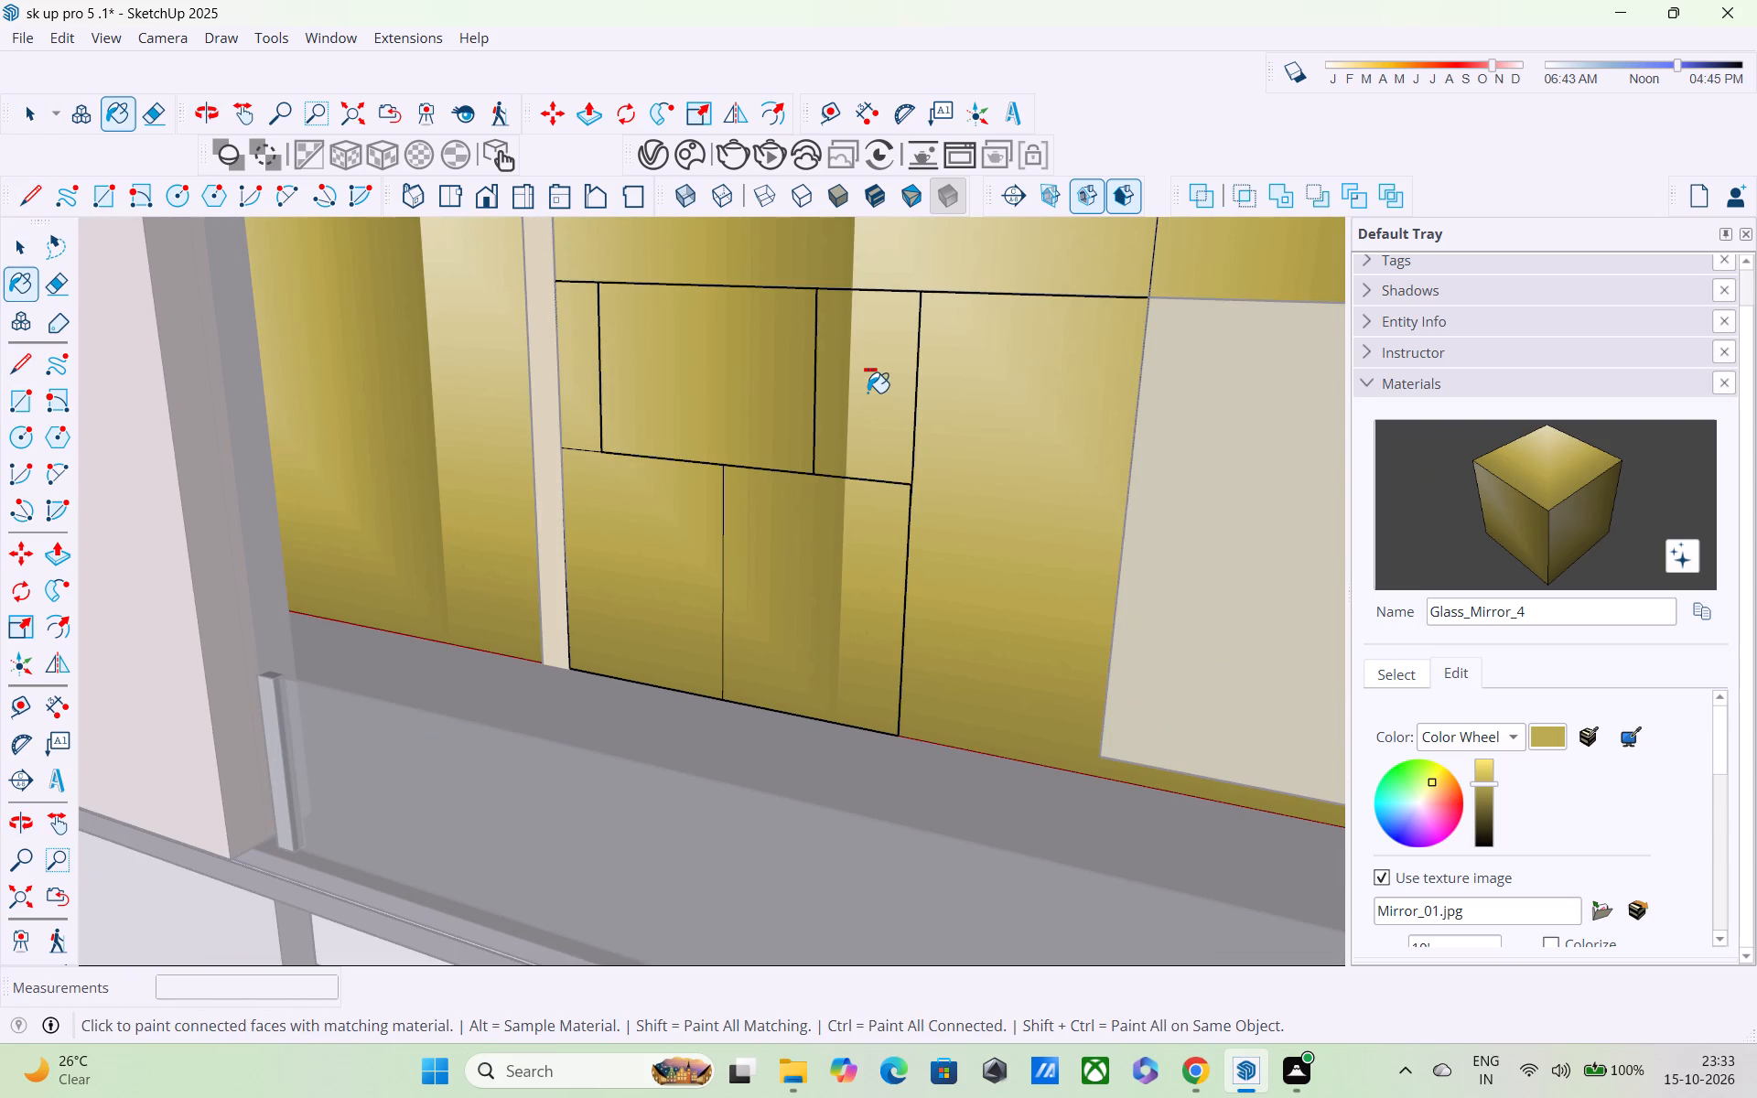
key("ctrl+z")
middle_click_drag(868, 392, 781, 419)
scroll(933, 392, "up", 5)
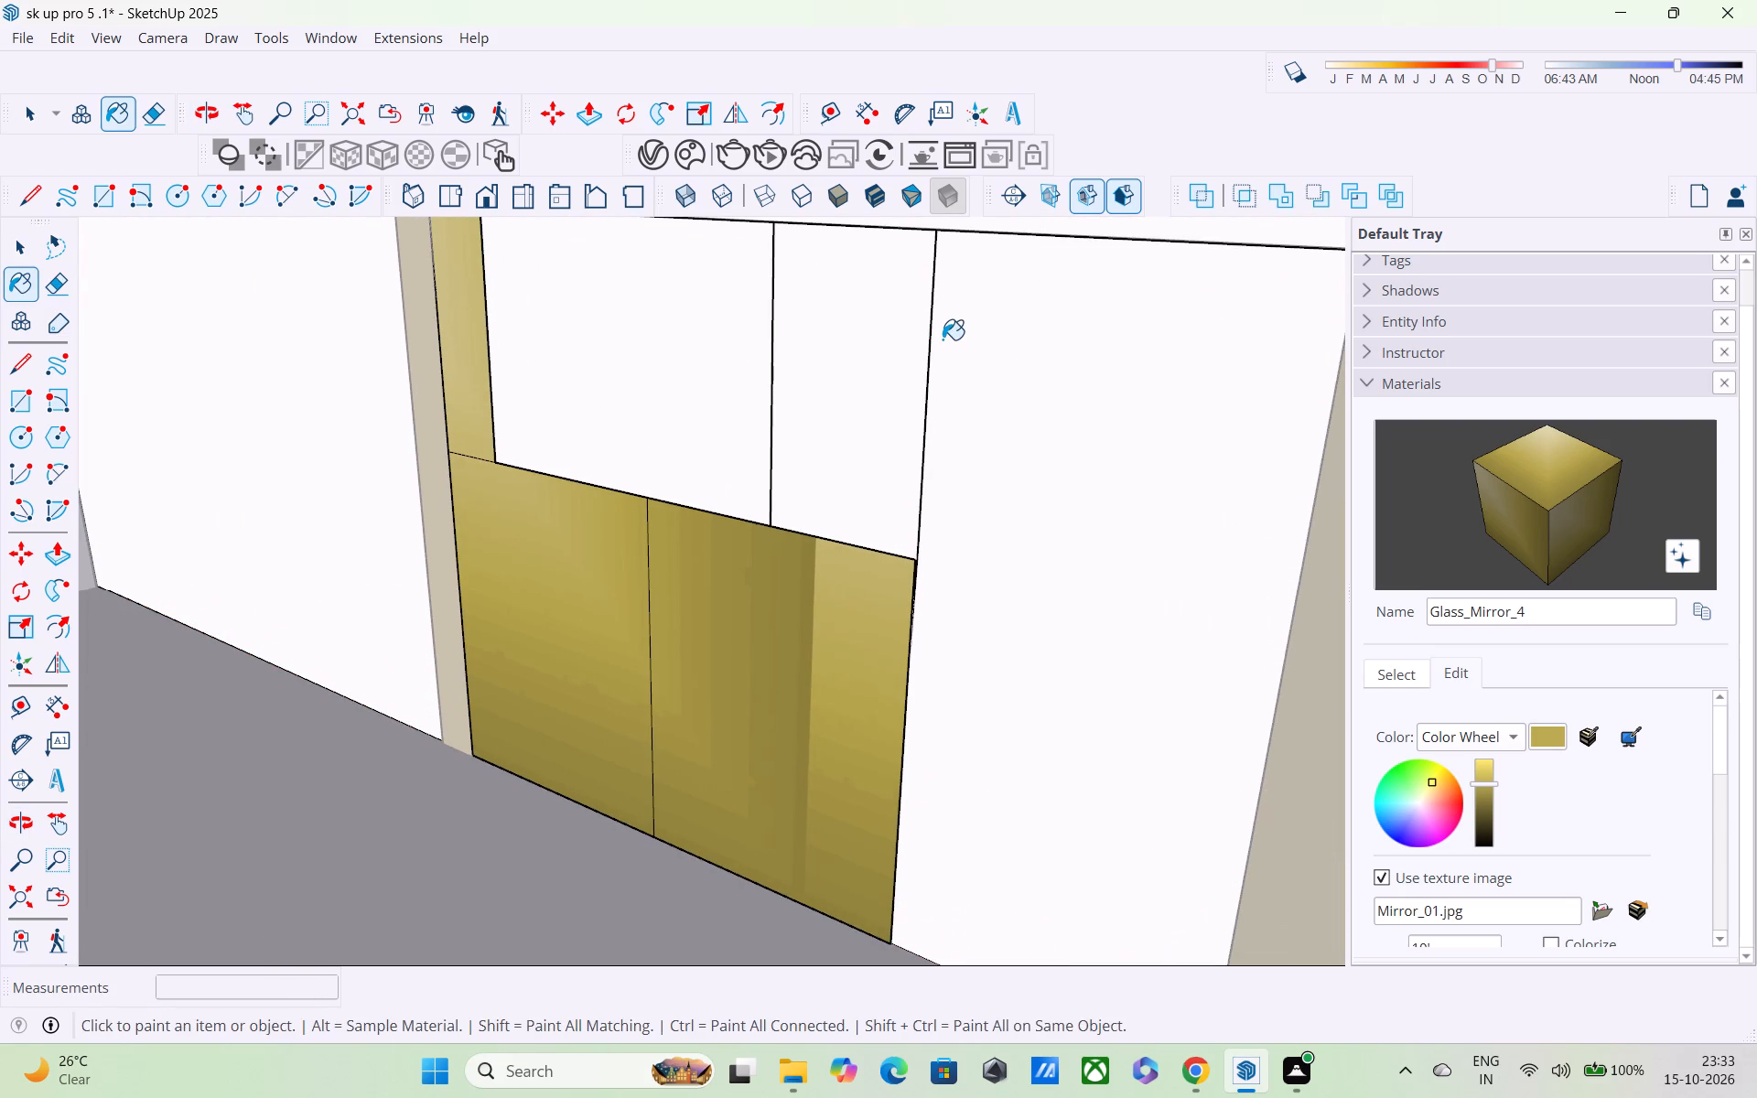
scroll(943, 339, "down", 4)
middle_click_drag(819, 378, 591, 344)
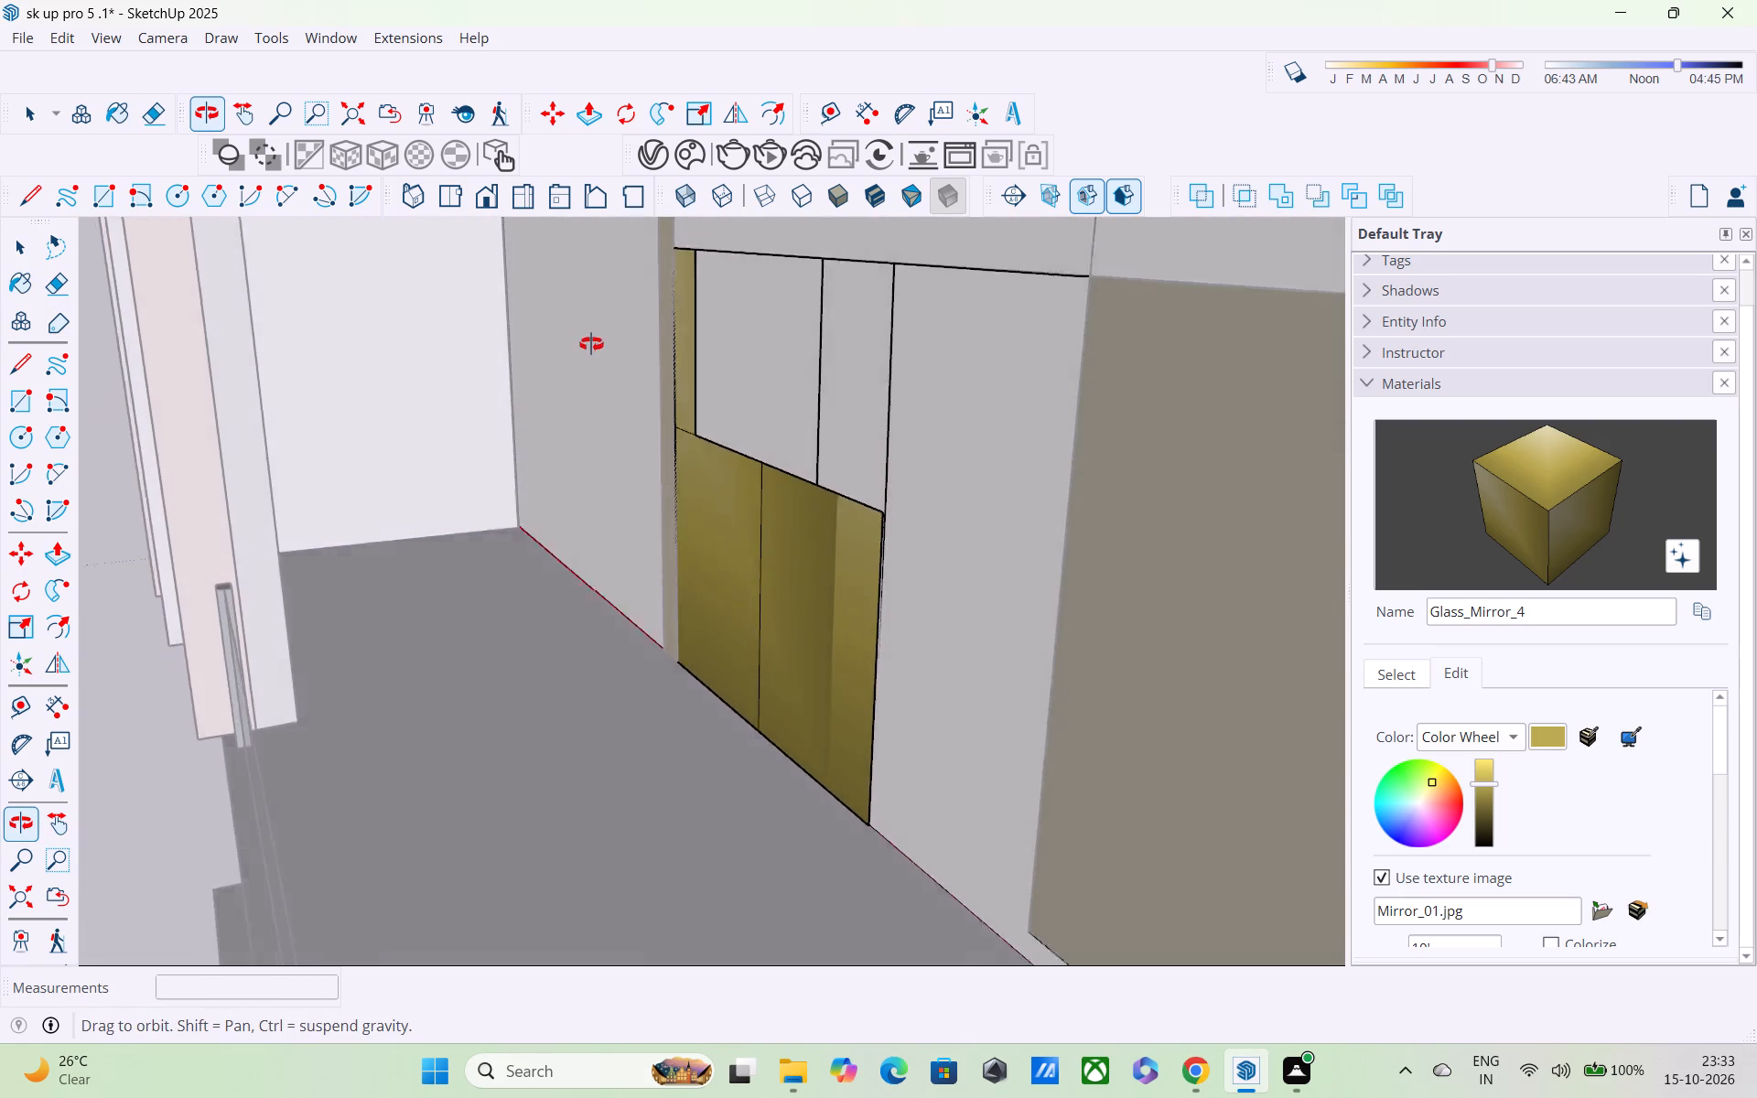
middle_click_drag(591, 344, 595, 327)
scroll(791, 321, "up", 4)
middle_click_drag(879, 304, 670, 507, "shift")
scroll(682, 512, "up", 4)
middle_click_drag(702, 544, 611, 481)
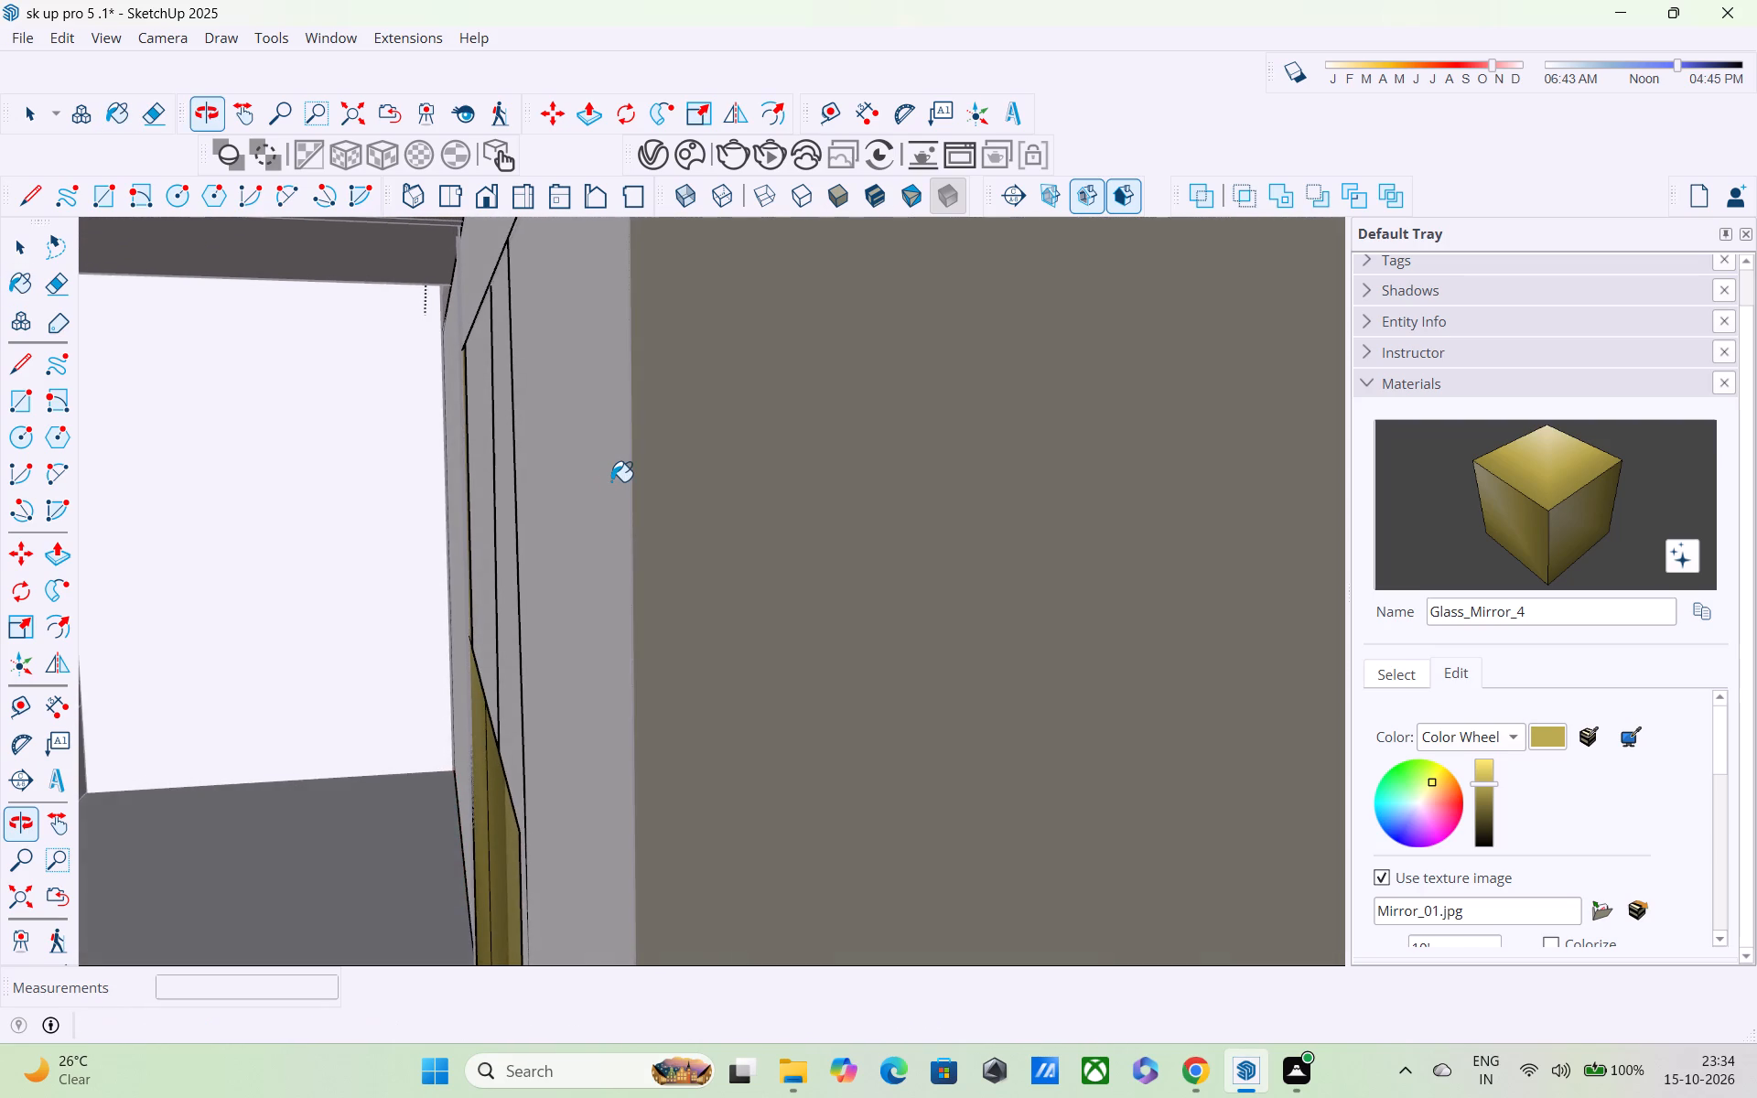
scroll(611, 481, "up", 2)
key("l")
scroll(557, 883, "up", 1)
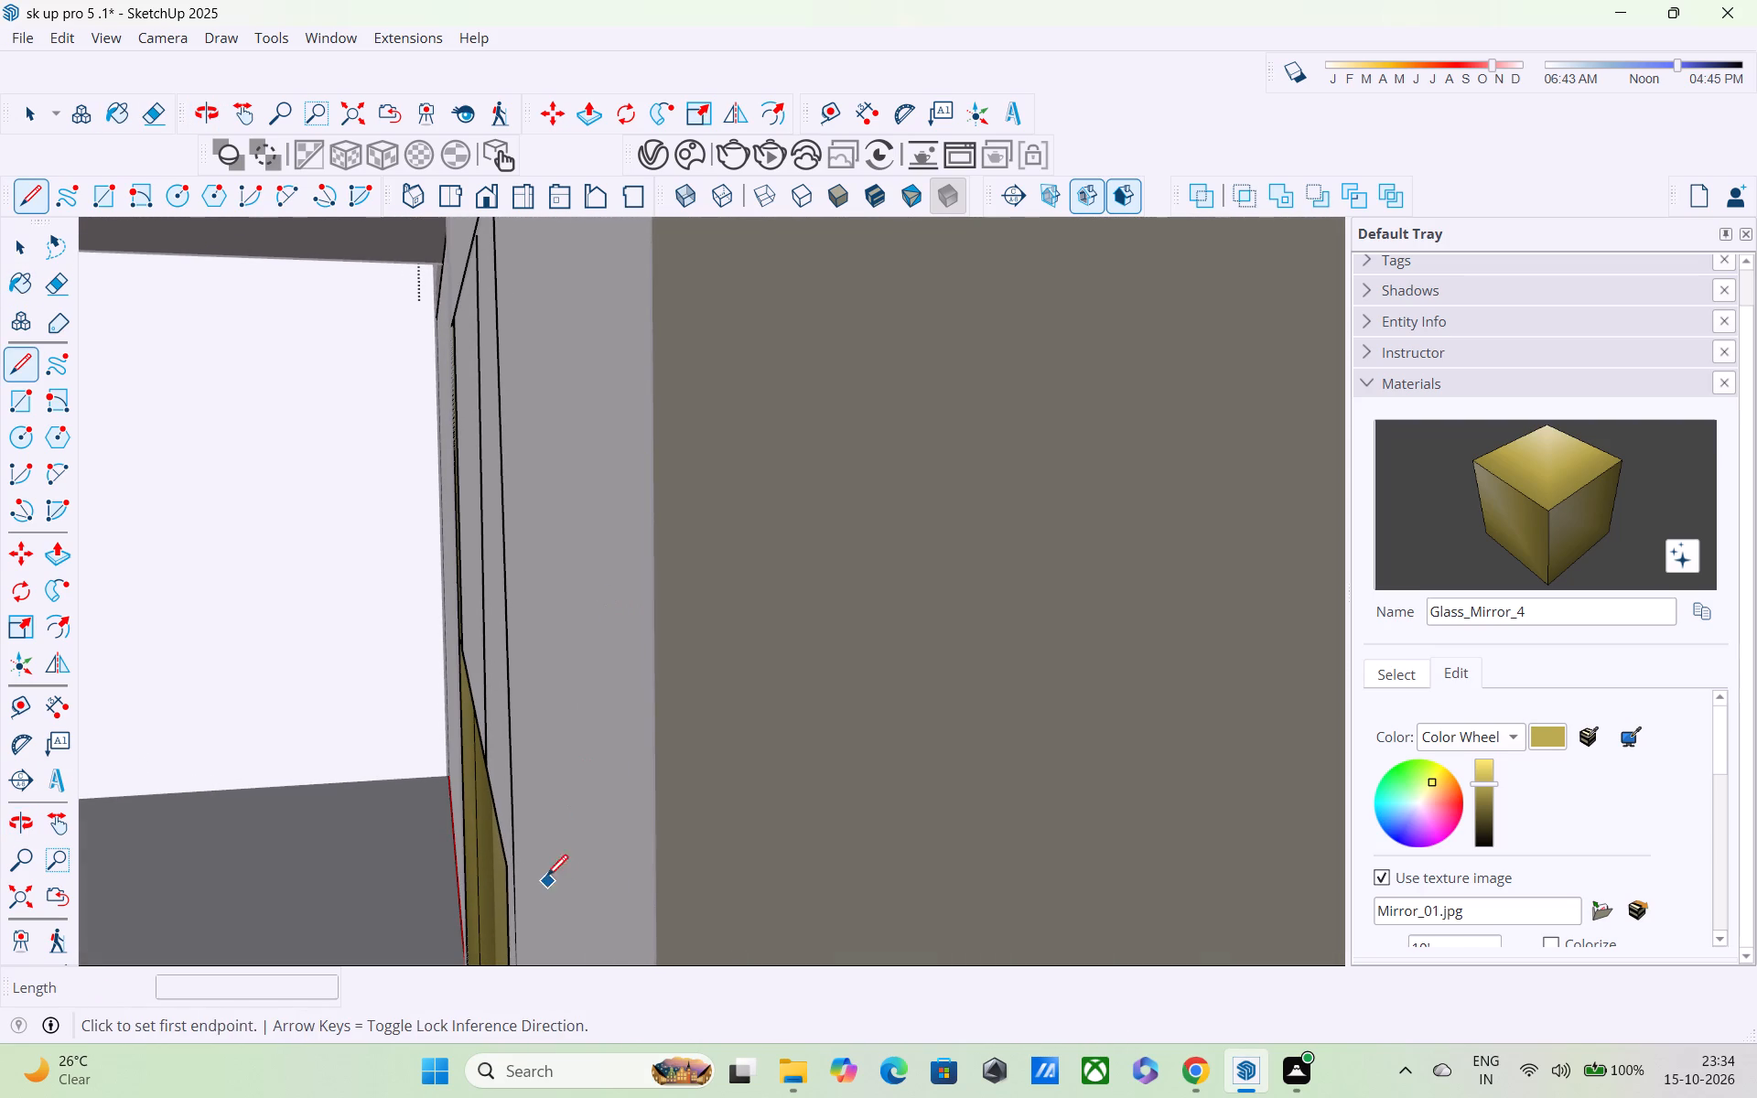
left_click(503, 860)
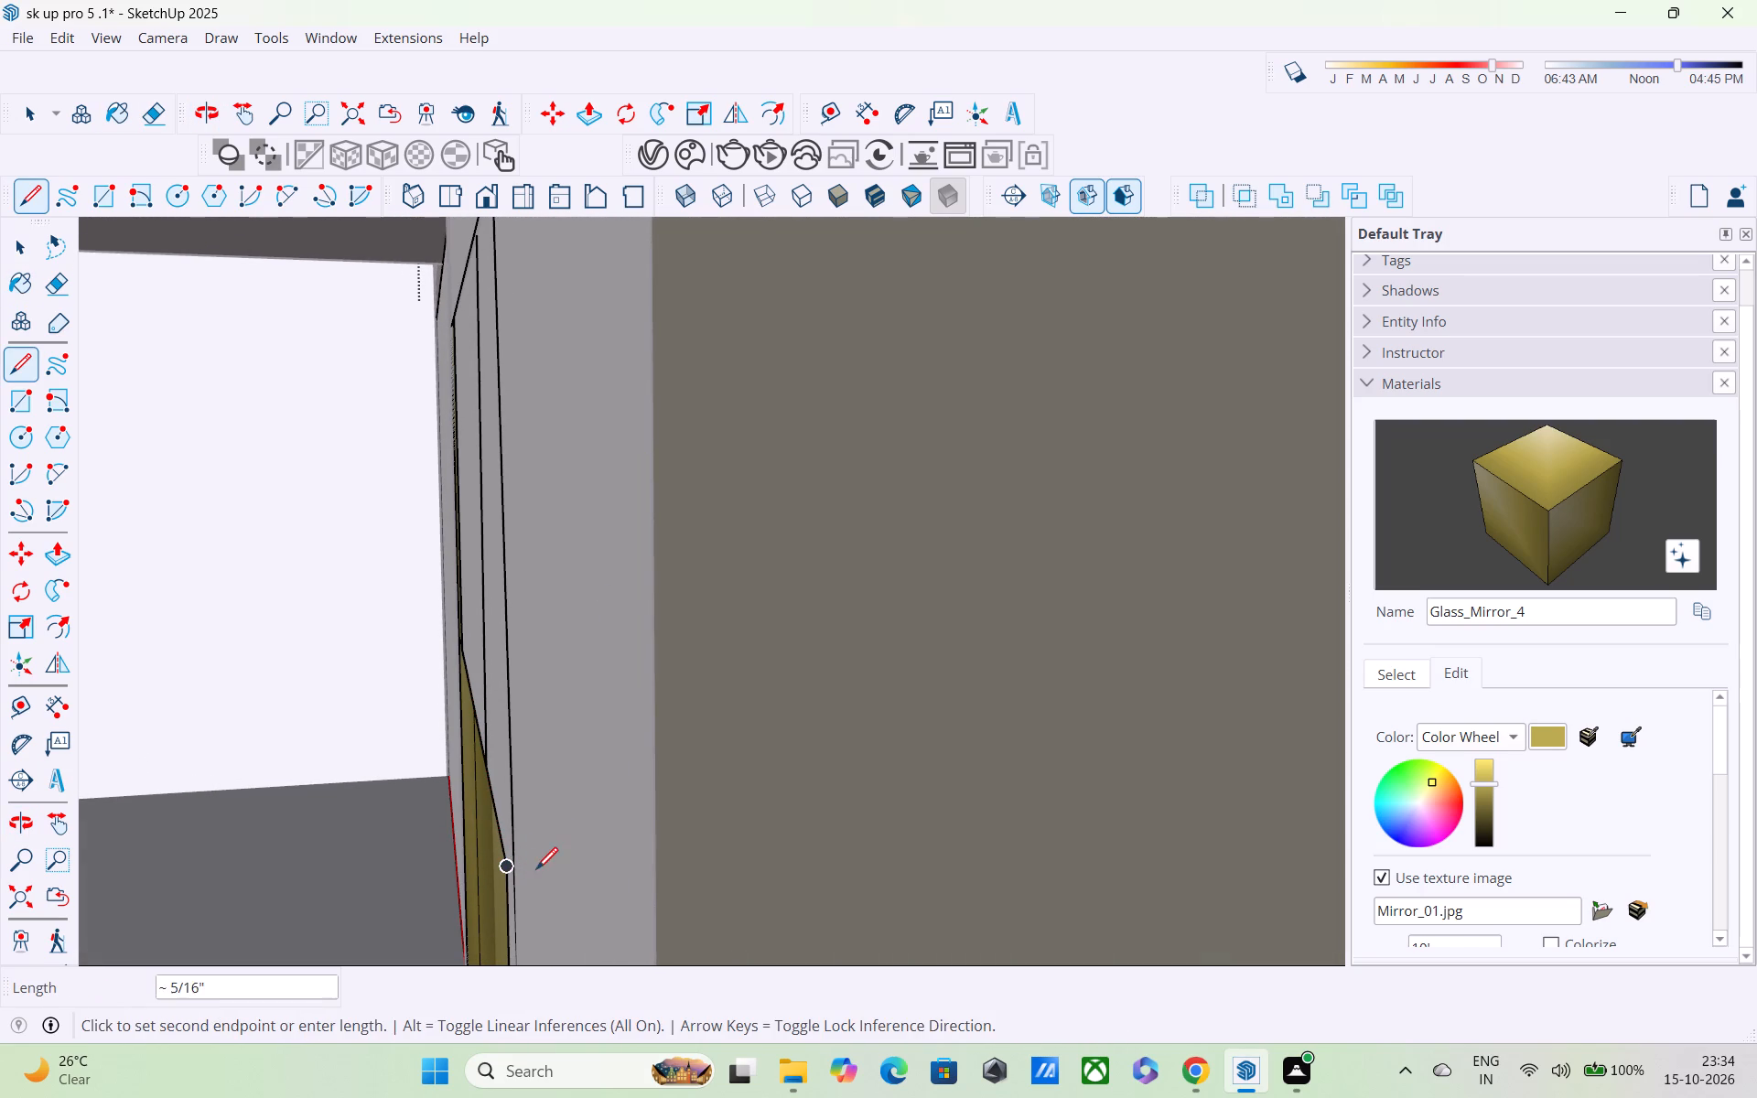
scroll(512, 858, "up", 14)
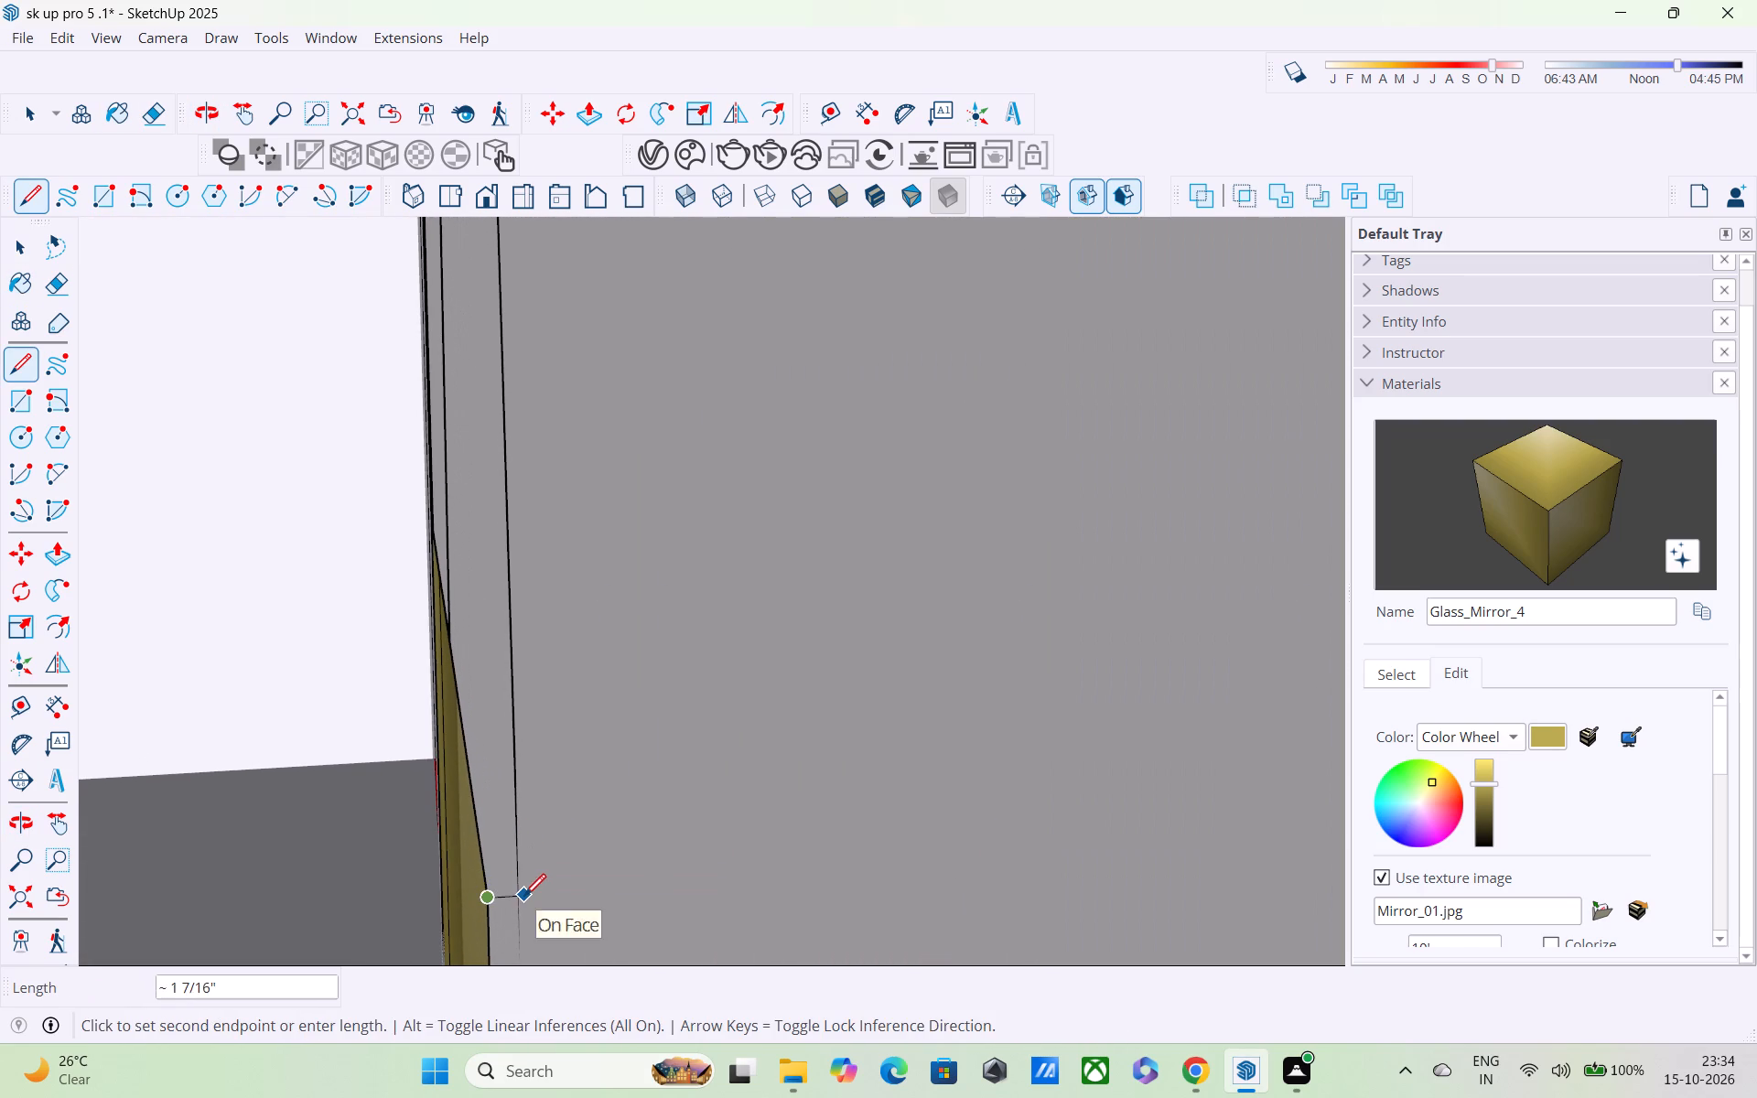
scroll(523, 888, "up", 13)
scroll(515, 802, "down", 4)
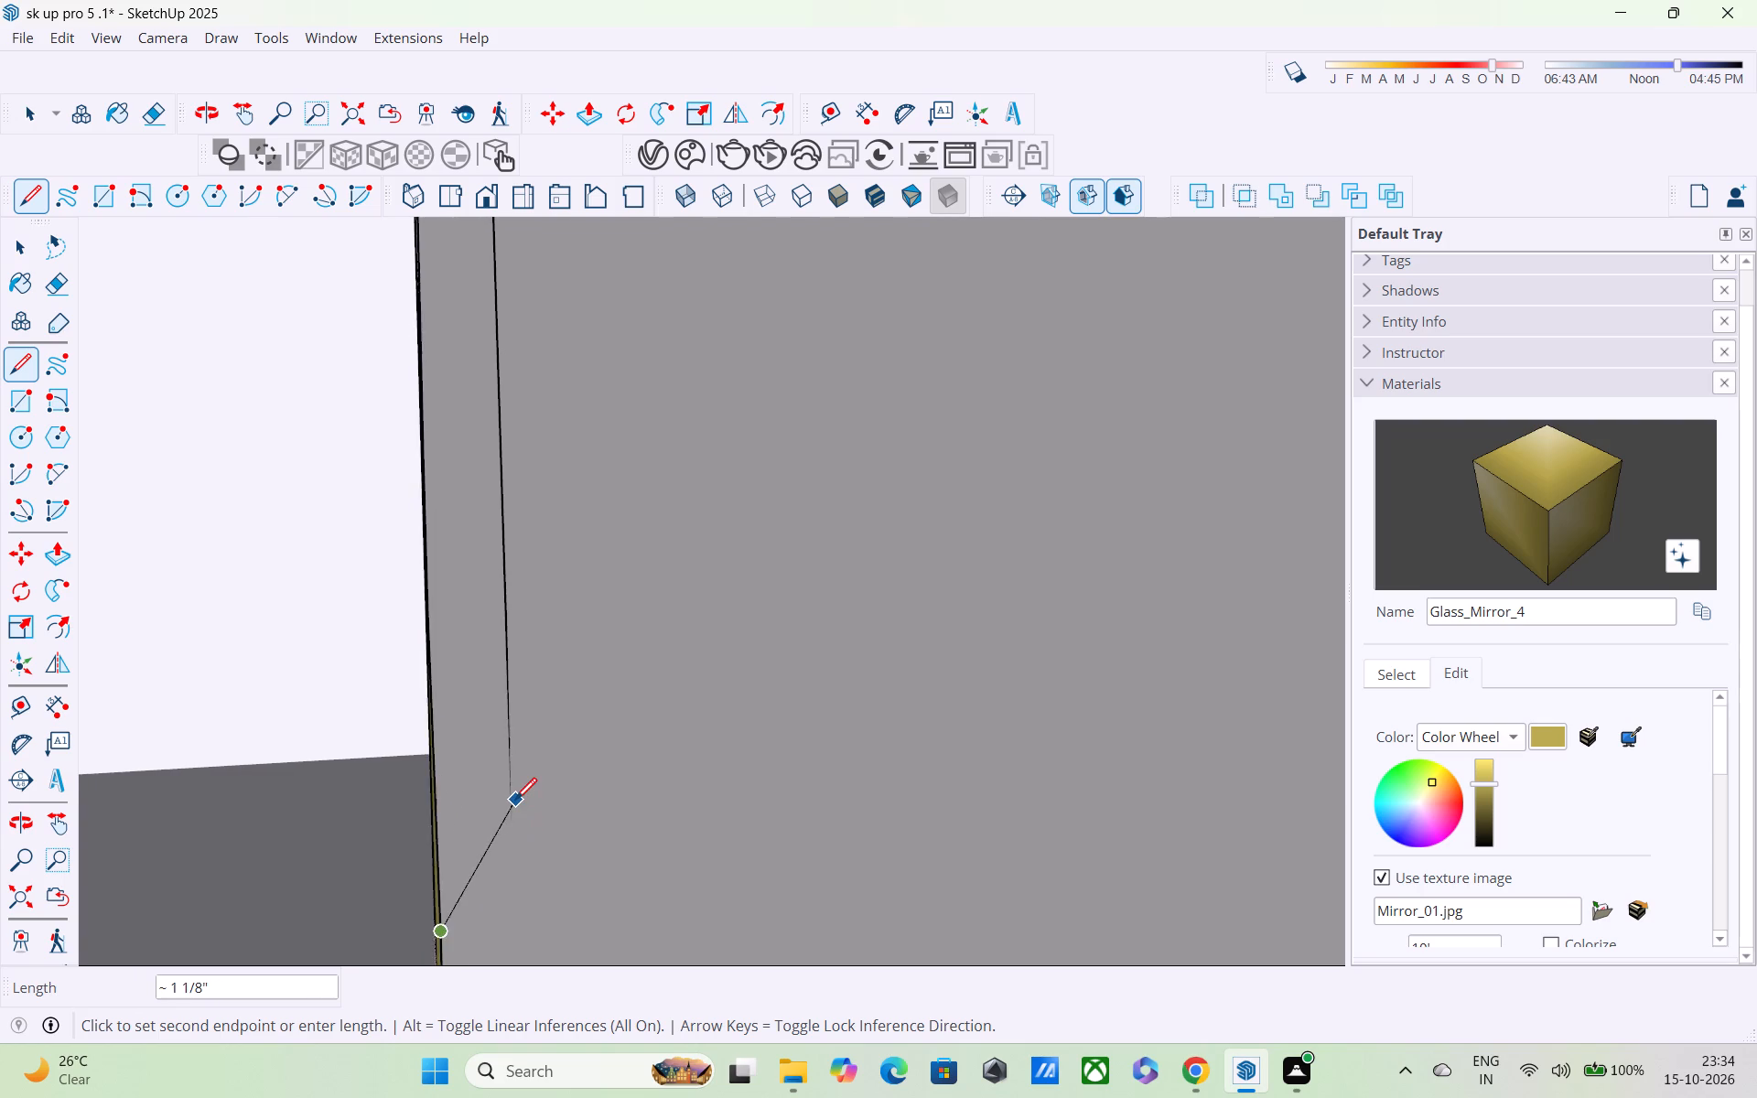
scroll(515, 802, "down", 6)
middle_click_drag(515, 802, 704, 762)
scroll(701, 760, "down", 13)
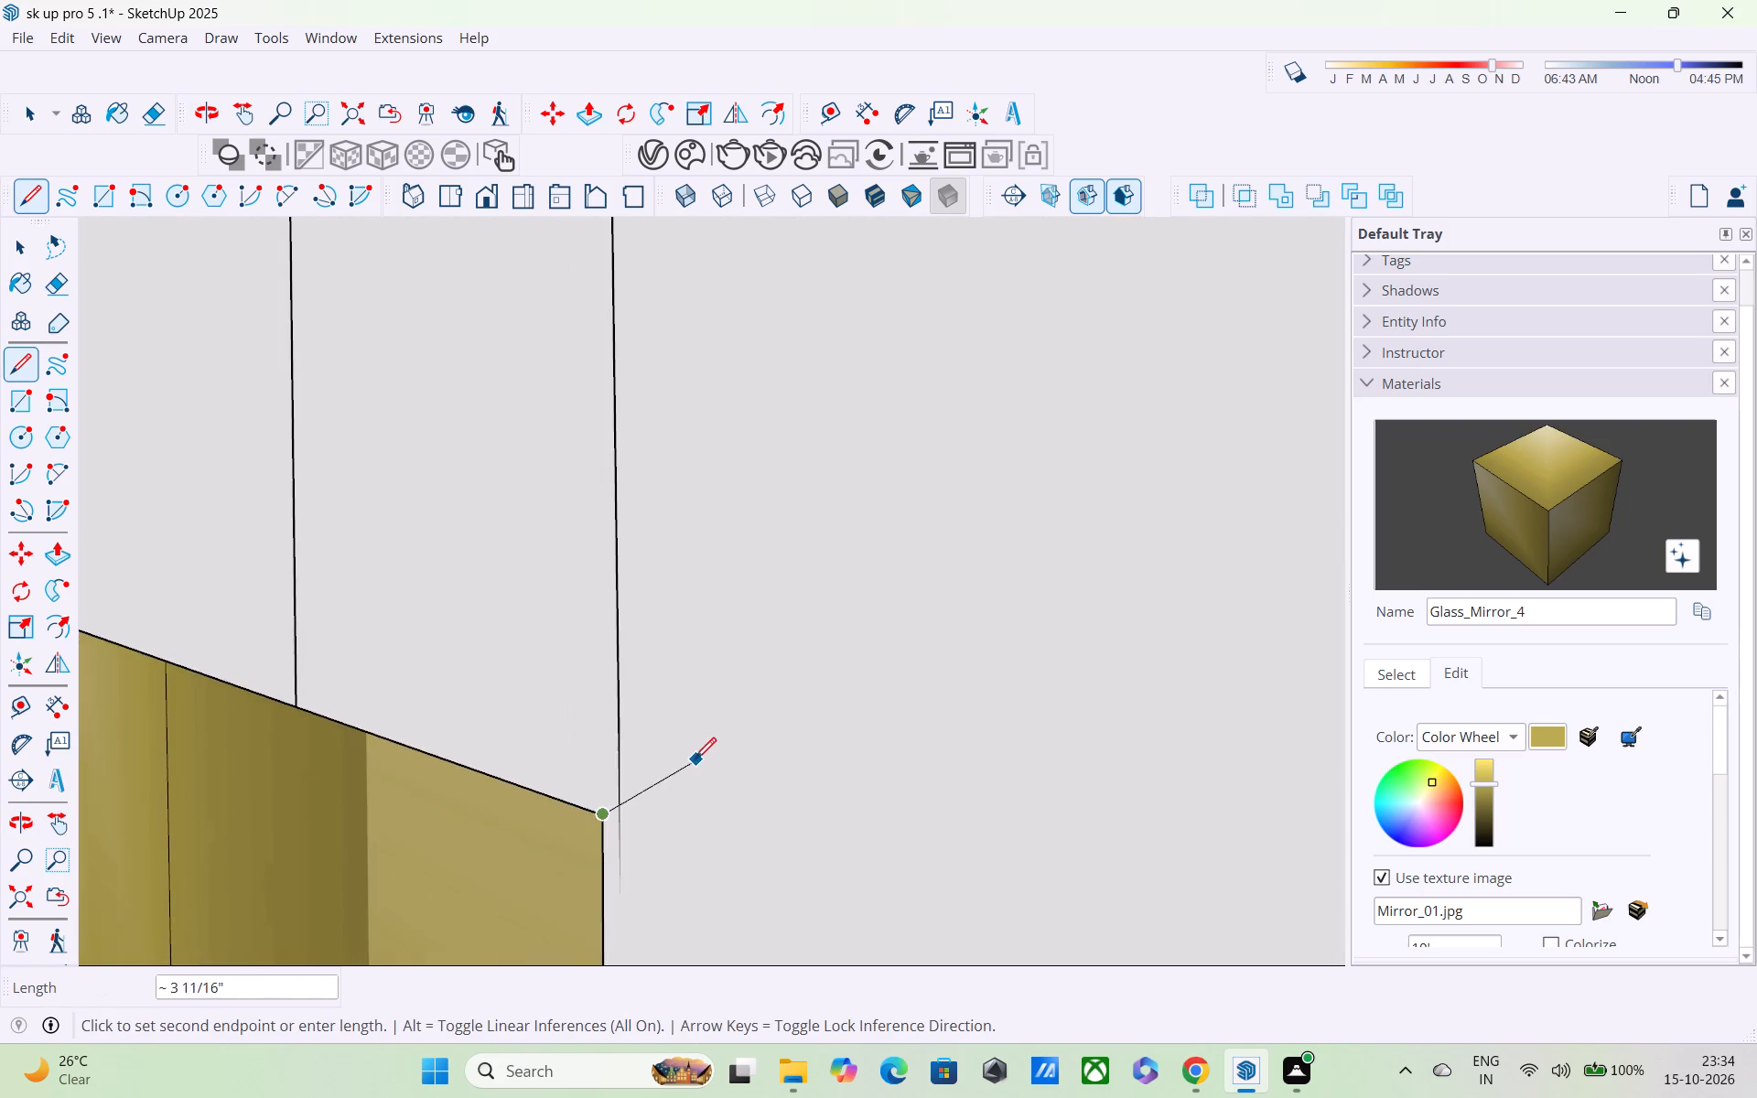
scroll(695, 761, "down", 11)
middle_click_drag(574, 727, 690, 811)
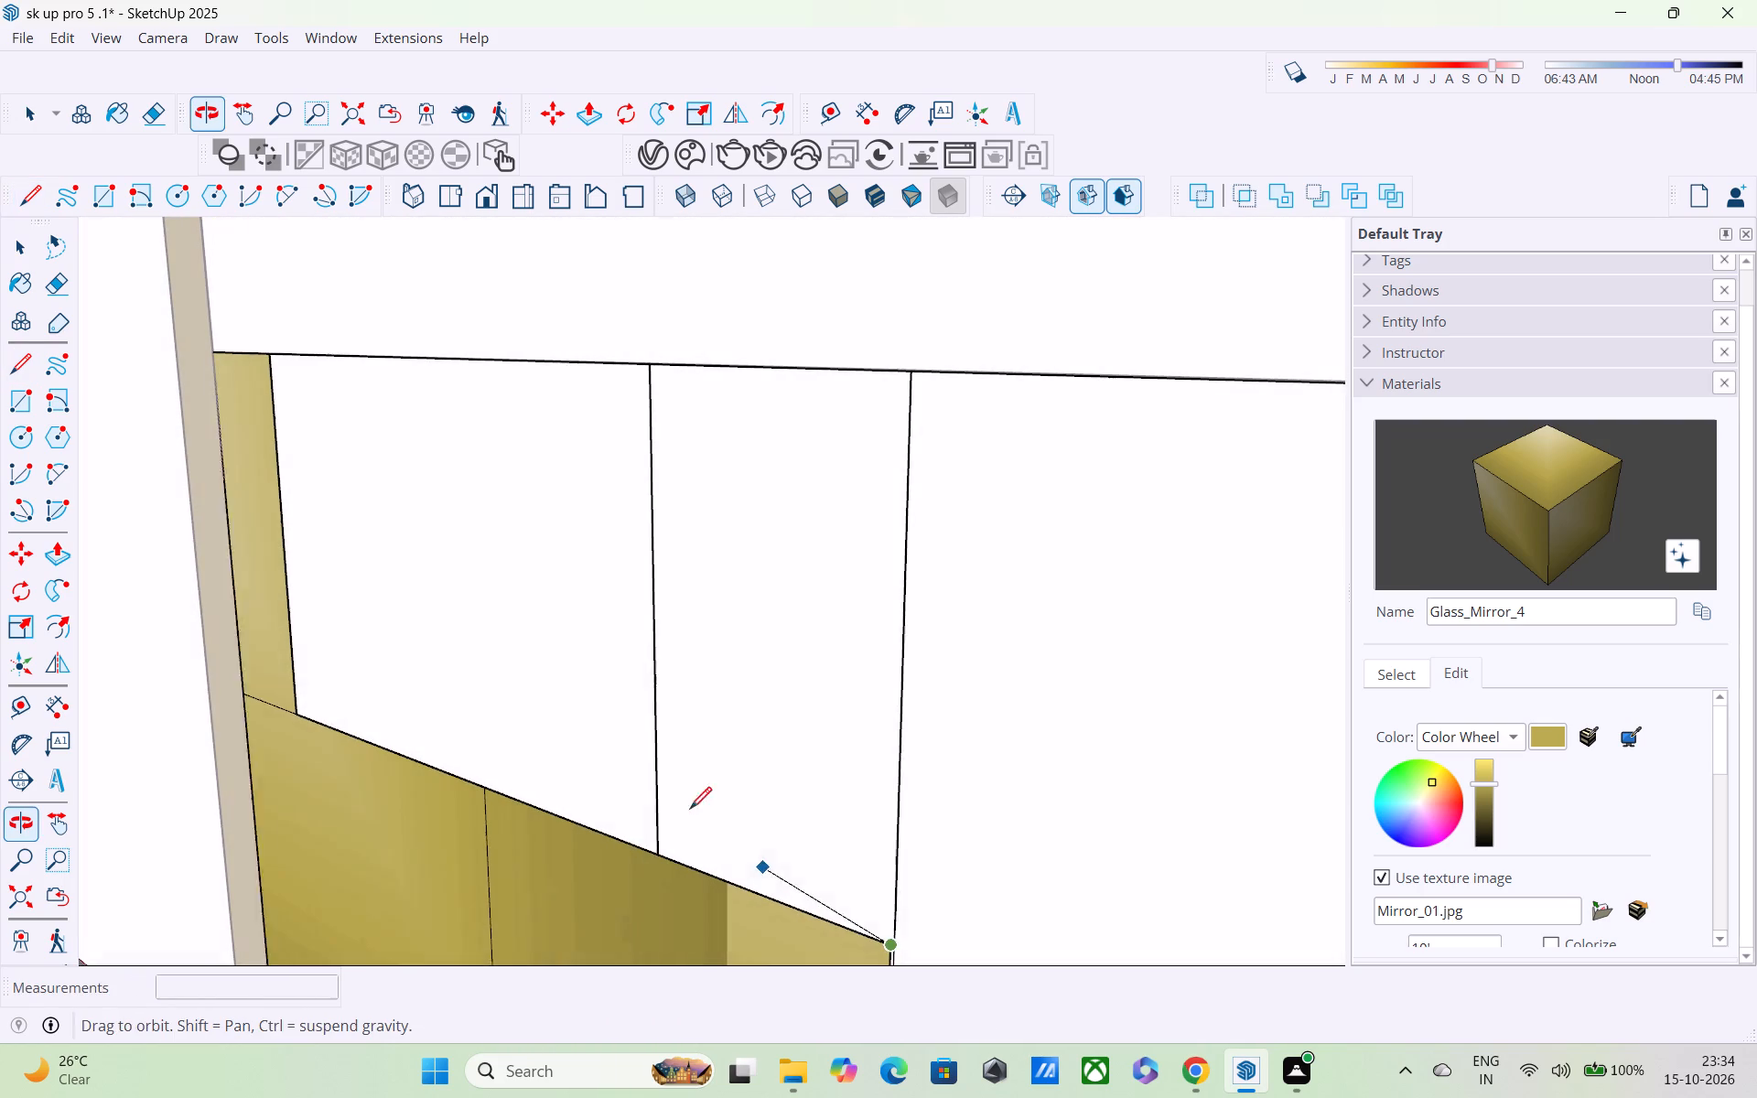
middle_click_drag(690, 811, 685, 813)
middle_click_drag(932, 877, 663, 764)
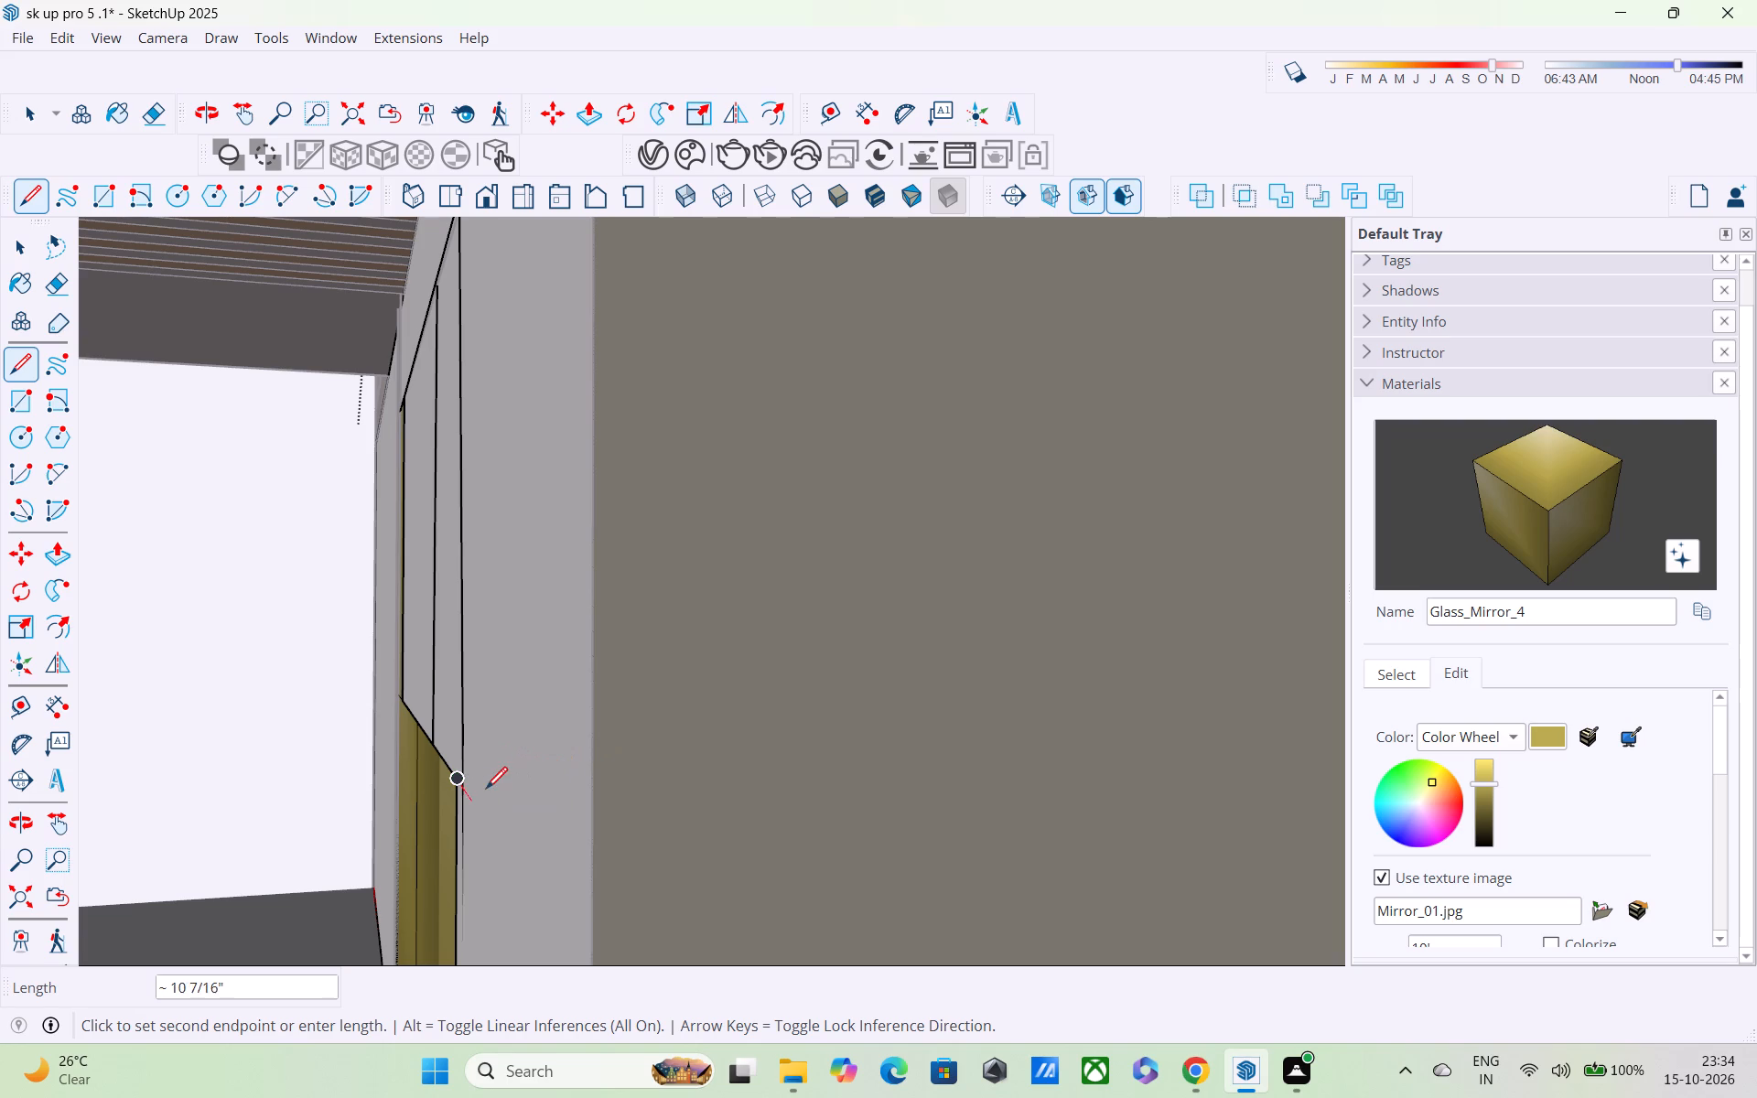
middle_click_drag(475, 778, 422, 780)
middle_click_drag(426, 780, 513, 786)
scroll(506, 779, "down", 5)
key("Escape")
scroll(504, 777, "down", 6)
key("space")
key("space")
Erase the two vertical divider lines between the unpainted upper wall panels.
scroll(498, 777, "down", 2)
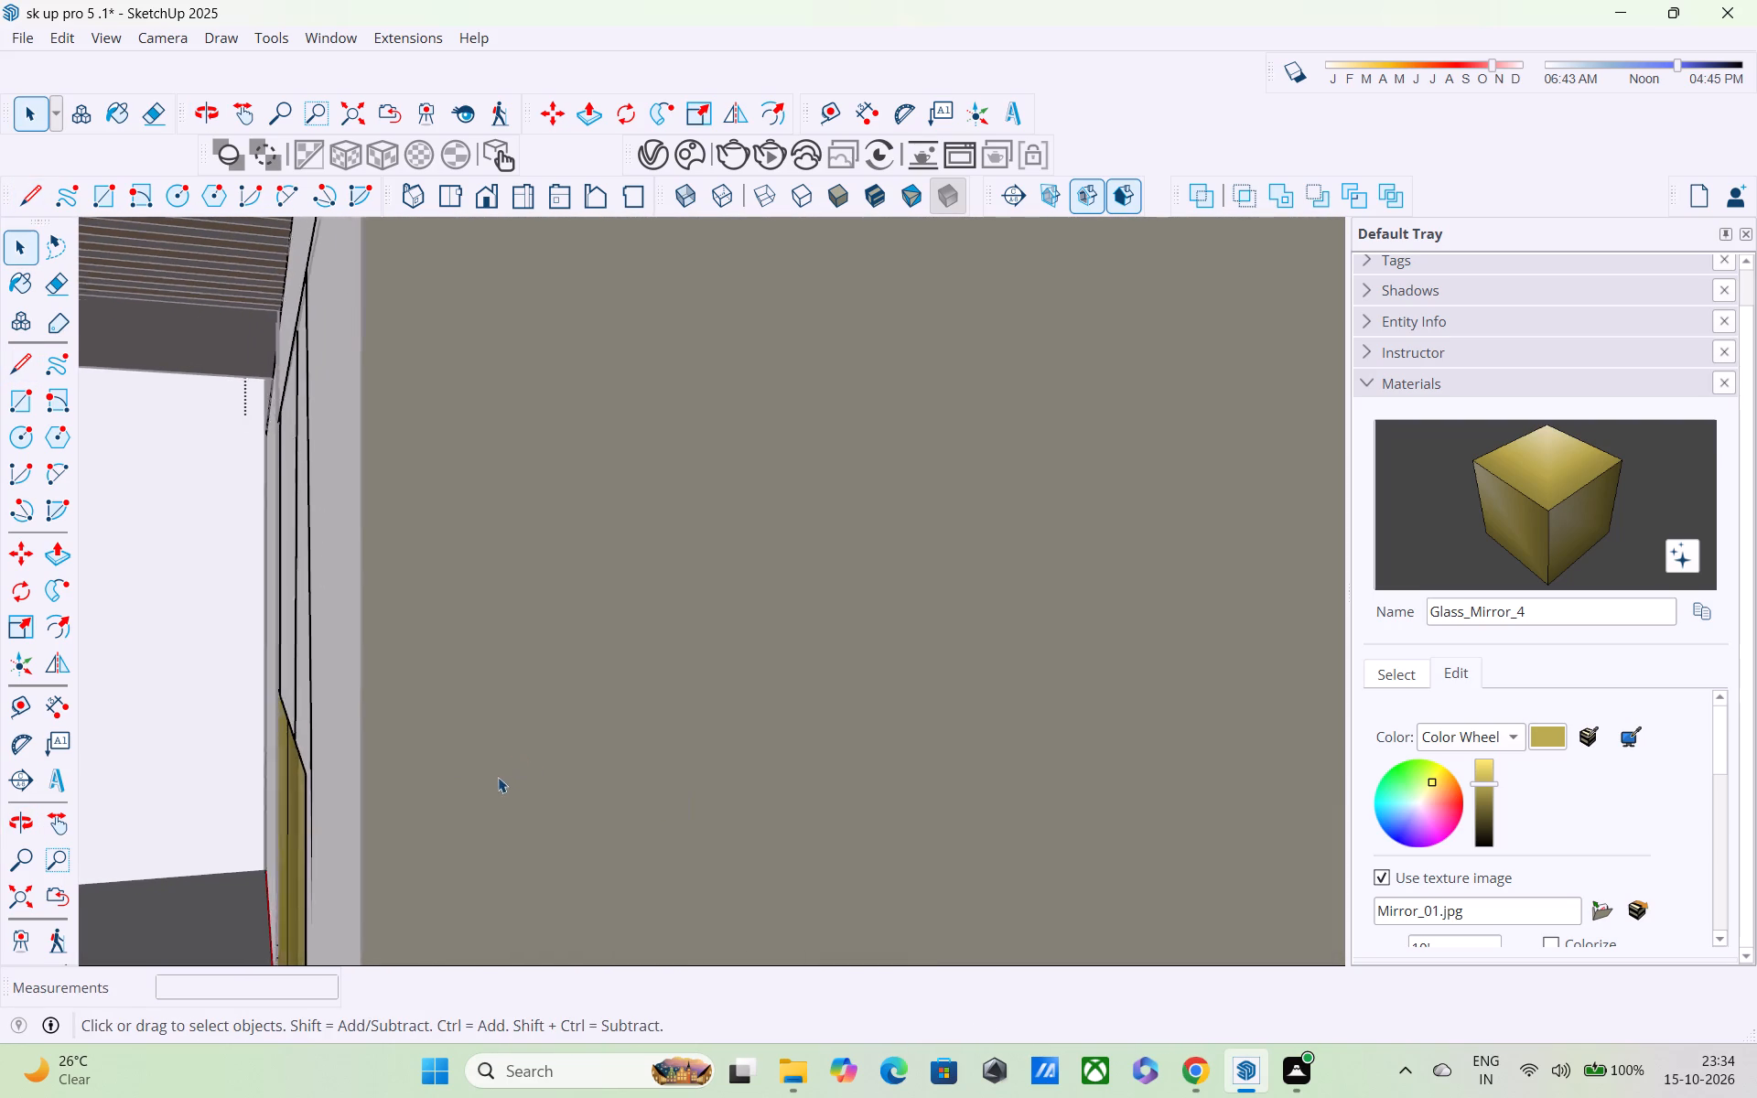
scroll(498, 777, "down", 2)
middle_click_drag(492, 779, 697, 794)
scroll(695, 796, "down", 7)
middle_click_drag(662, 759, 877, 740, "shift")
scroll(877, 737, "down", 2)
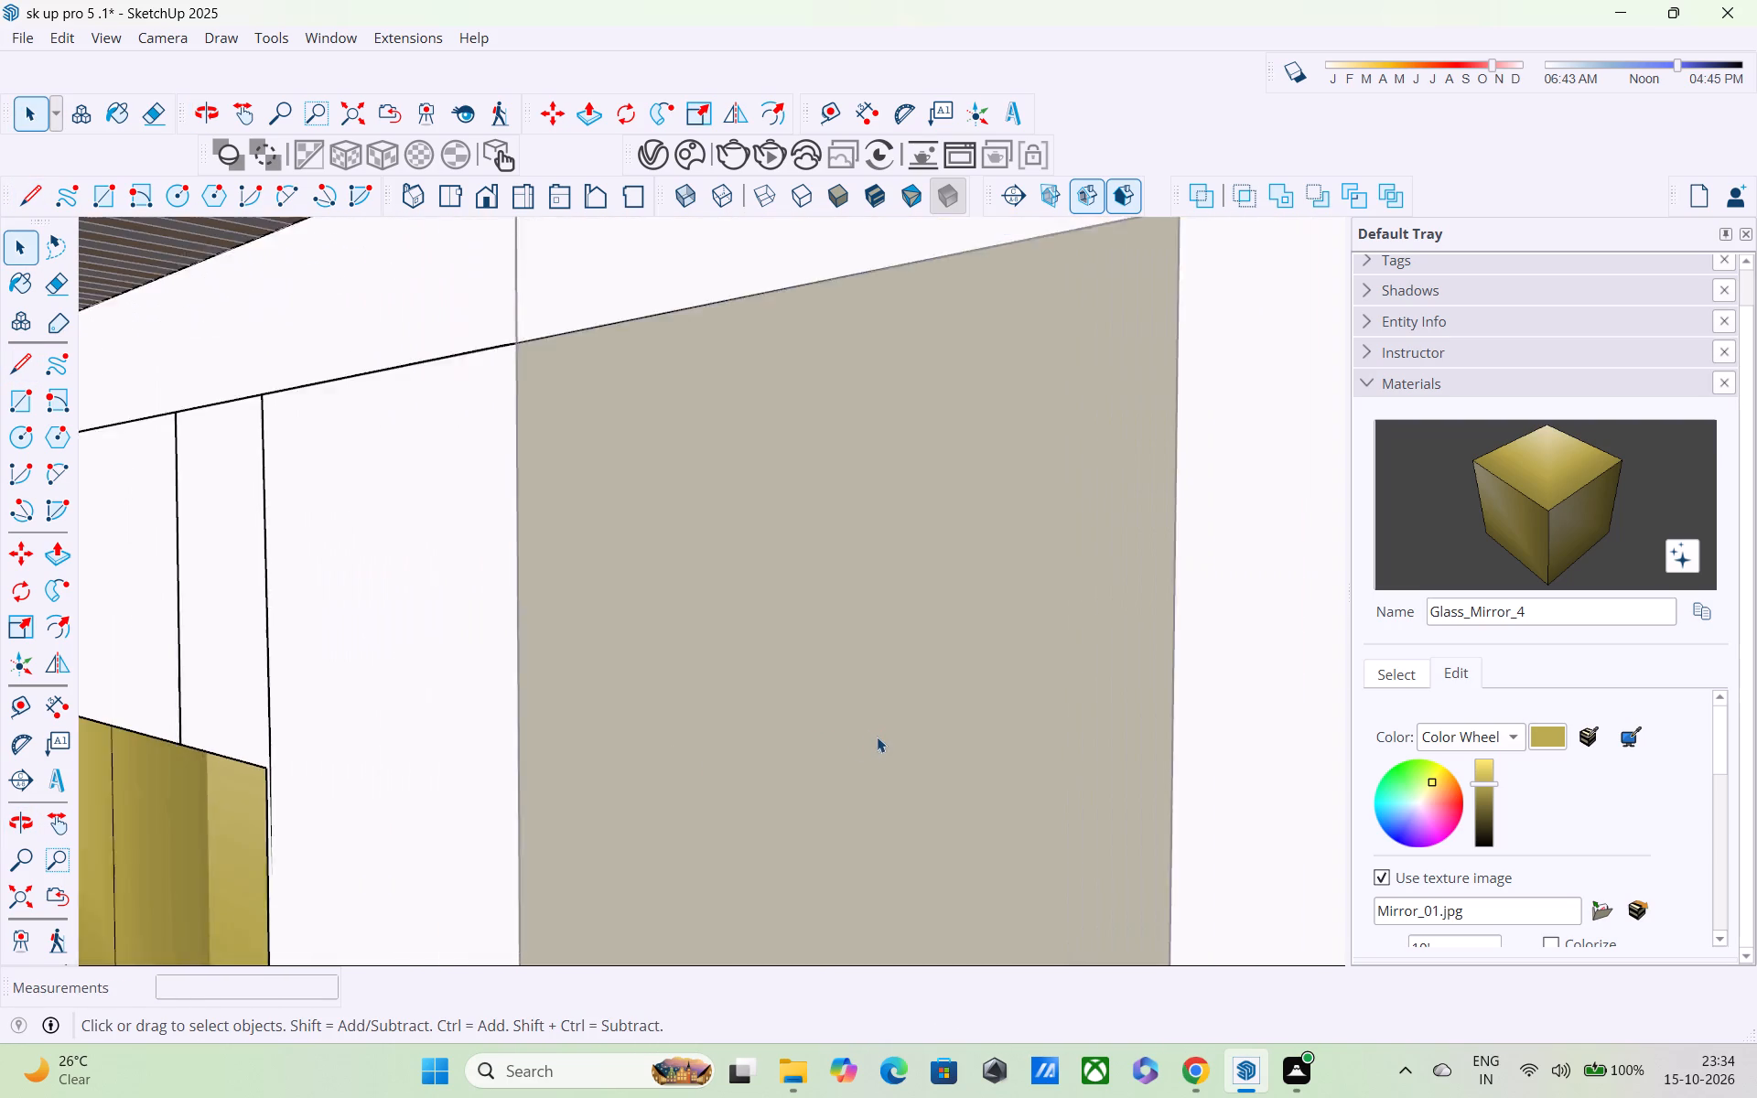
scroll(877, 737, "down", 10)
scroll(594, 718, "down", 2)
middle_click(745, 786)
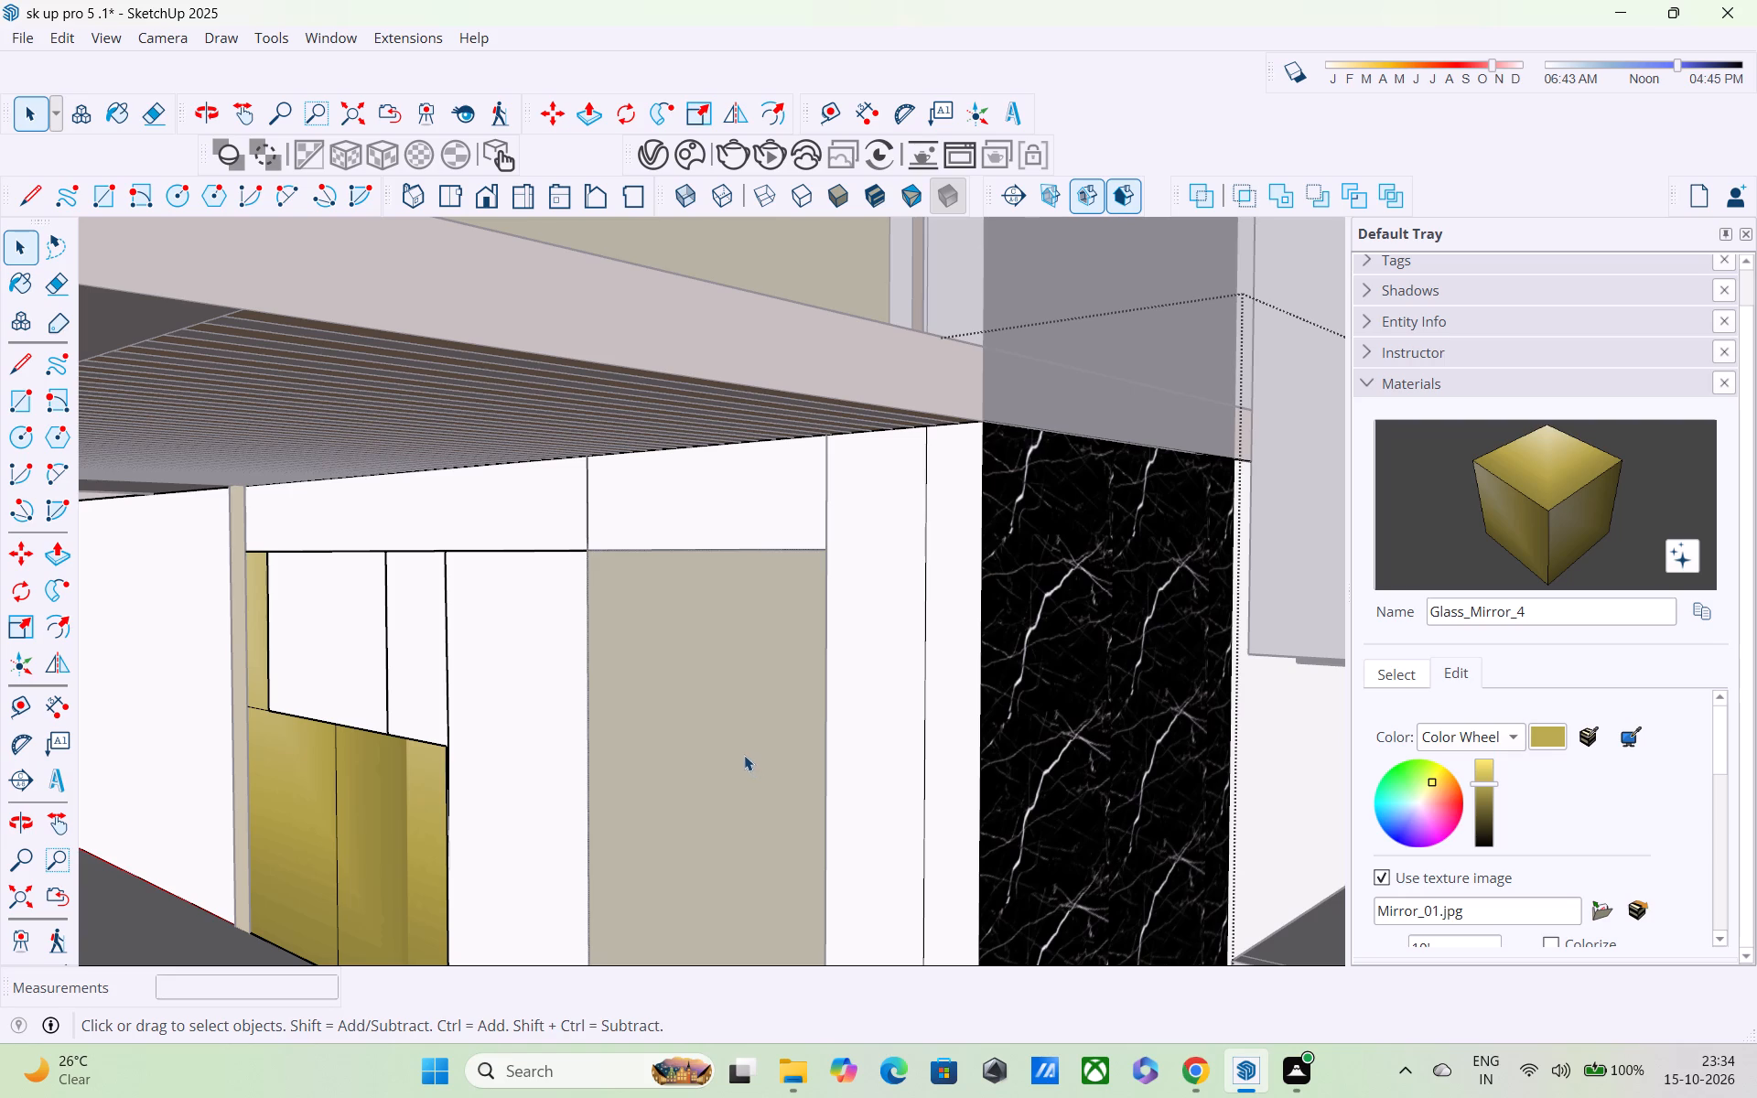
key("e")
left_click(448, 597)
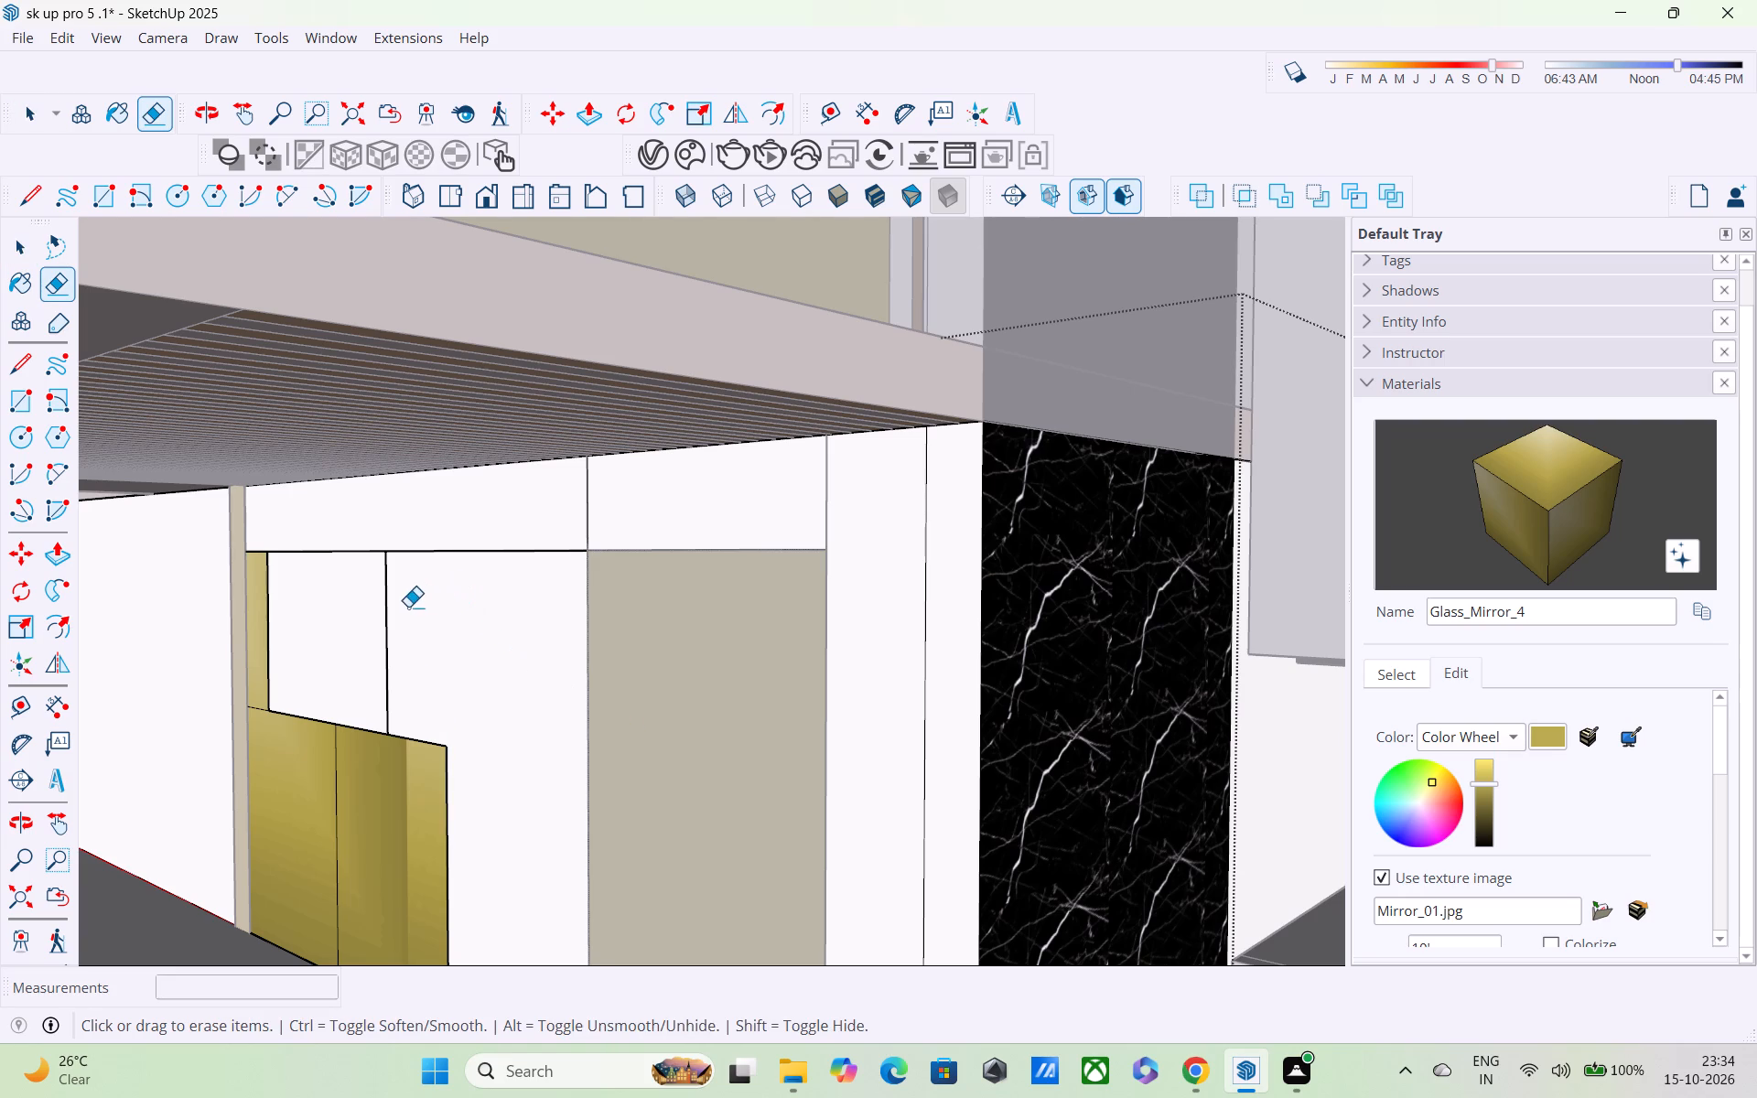
left_click(388, 612)
Draw a rectangle about 3' 5" by 10' 7" from the narrow gold upper panel across to the door panel, level with the lower panels' top.
scroll(385, 565, "down", 3)
middle_click_drag(406, 590, 499, 603)
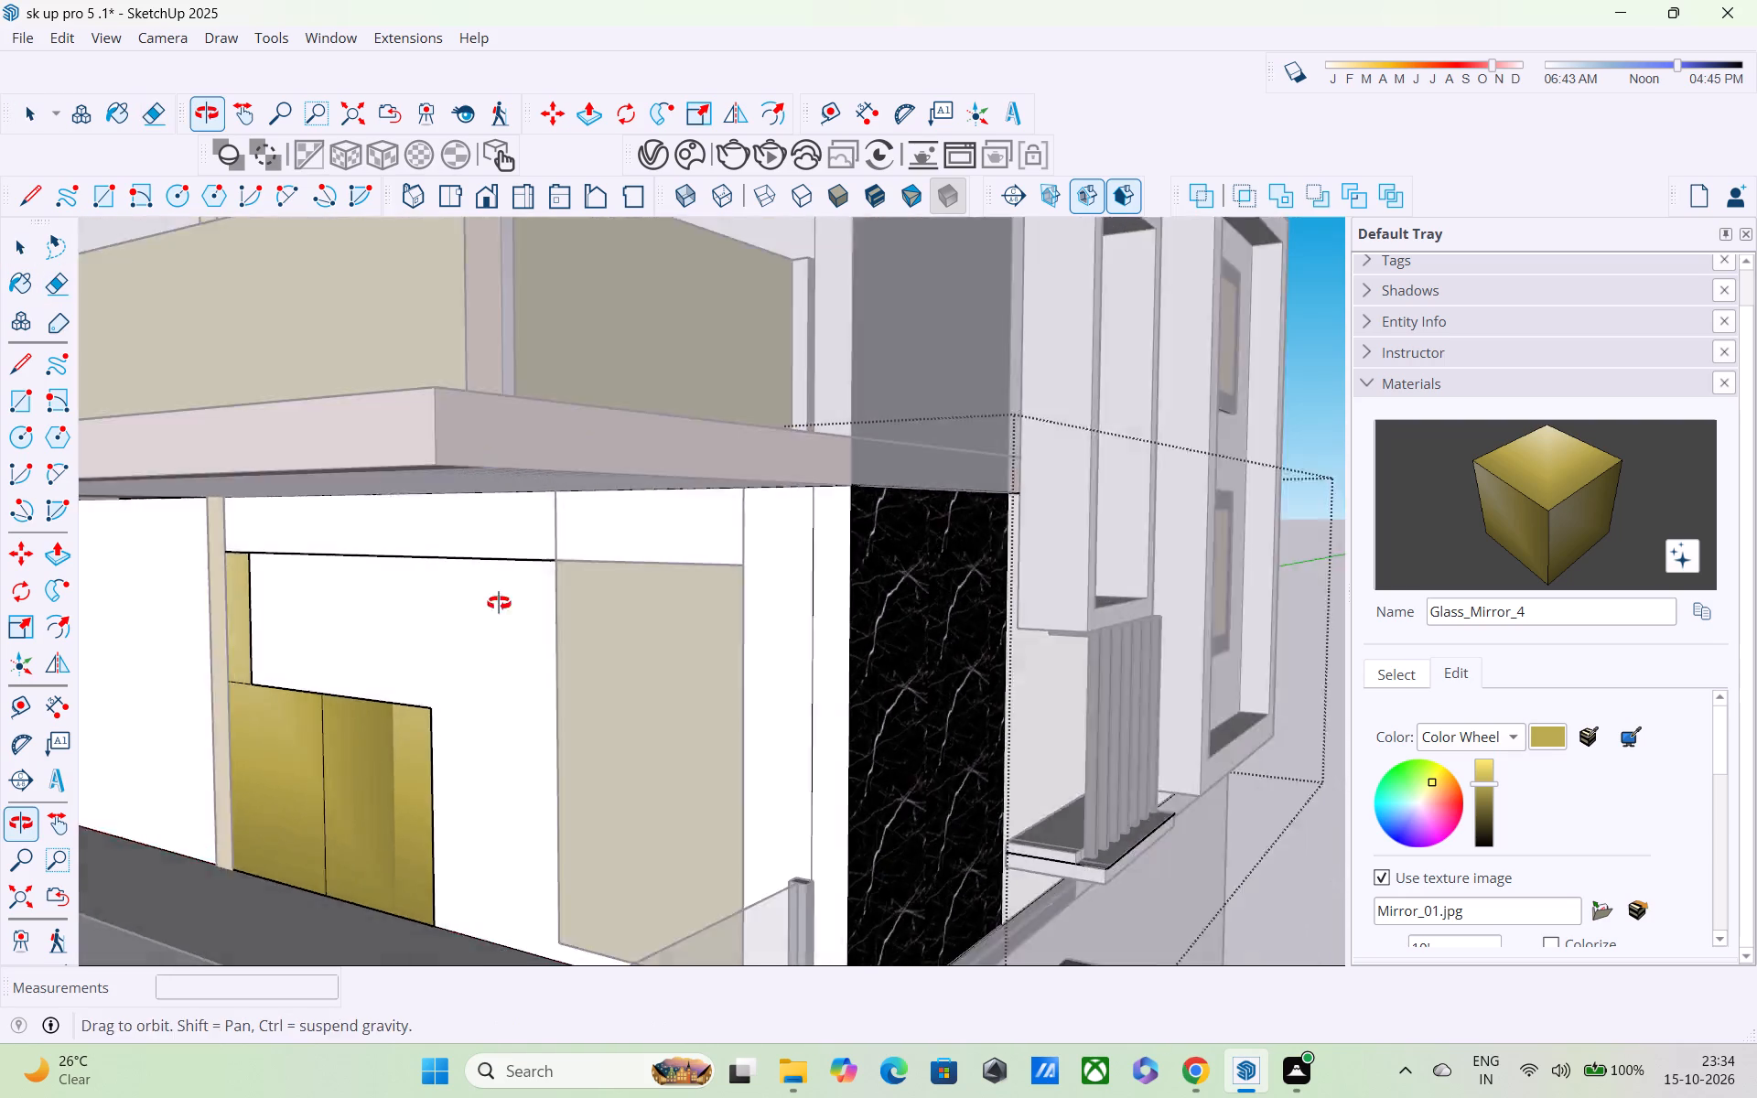
middle_click_drag(499, 603, 579, 603)
scroll(579, 603, "down", 5)
middle_click_drag(567, 631, 716, 617)
scroll(691, 618, "down", 5)
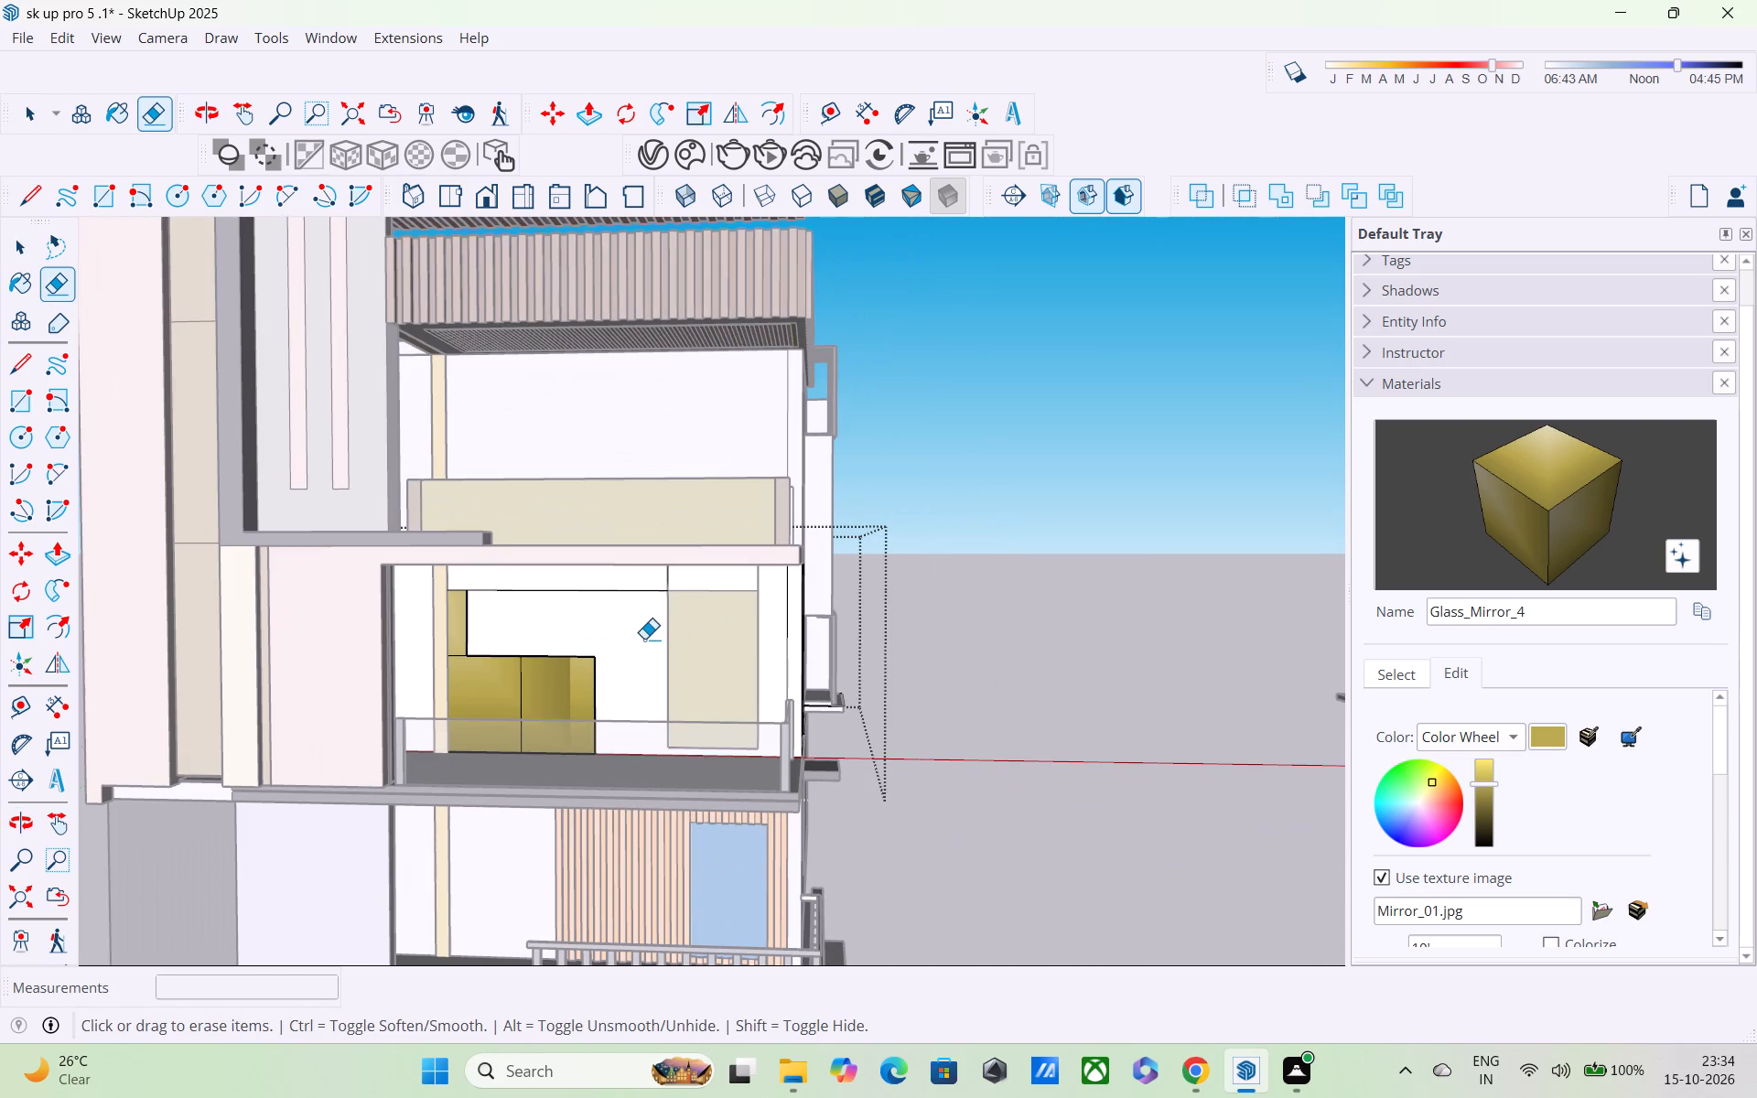
key("e")
key("r")
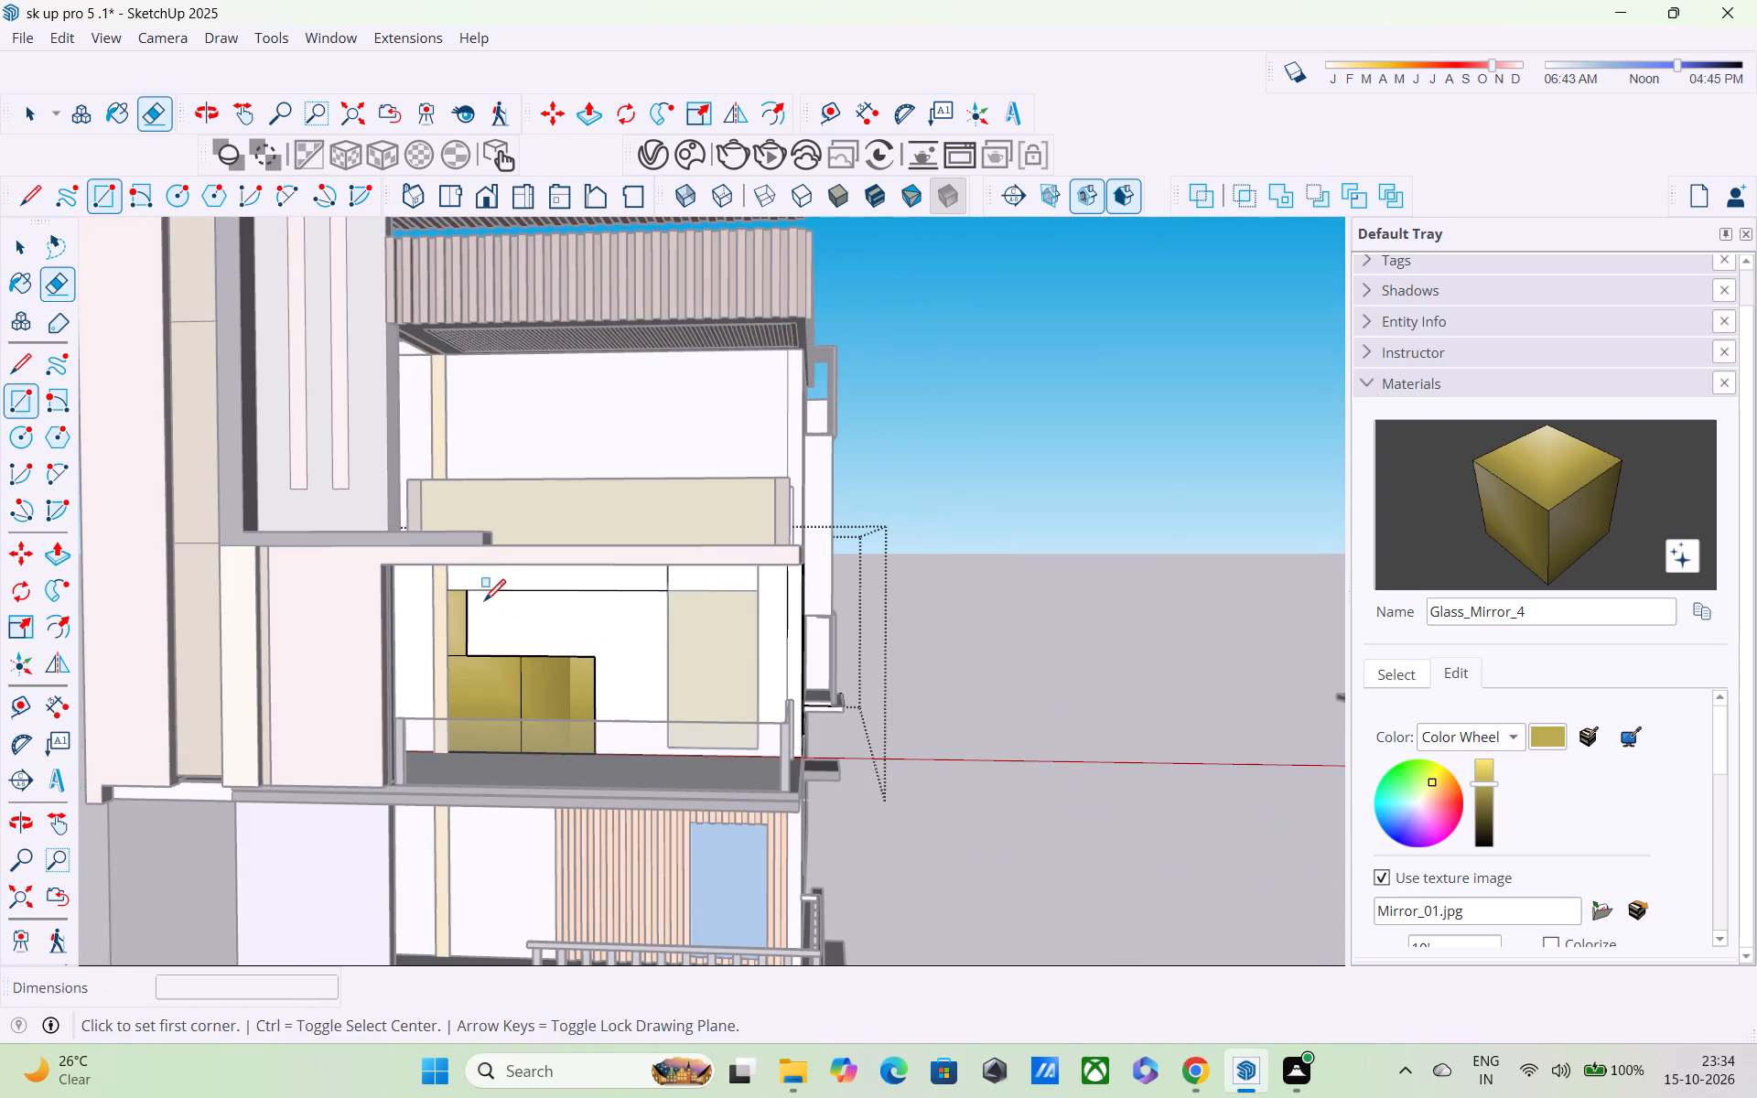
scroll(472, 603, "up", 5)
left_click(471, 582)
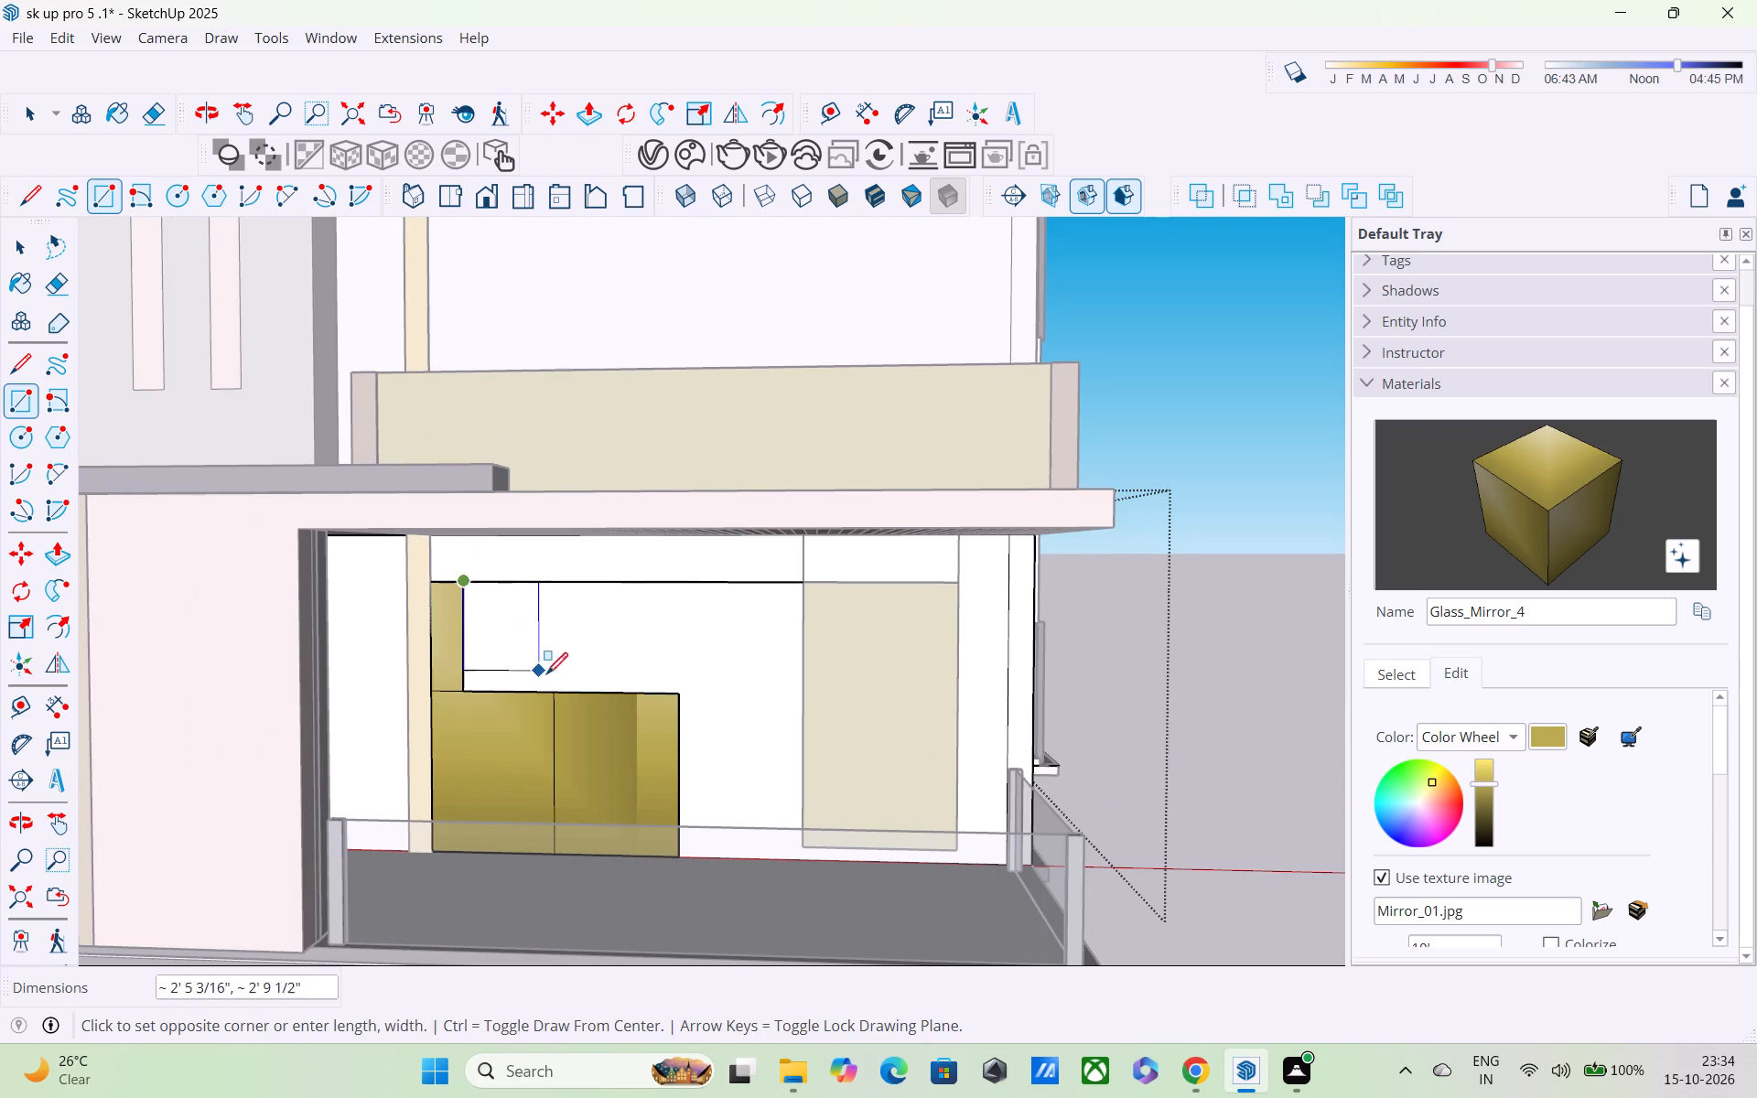
left_click(805, 696)
key("space")
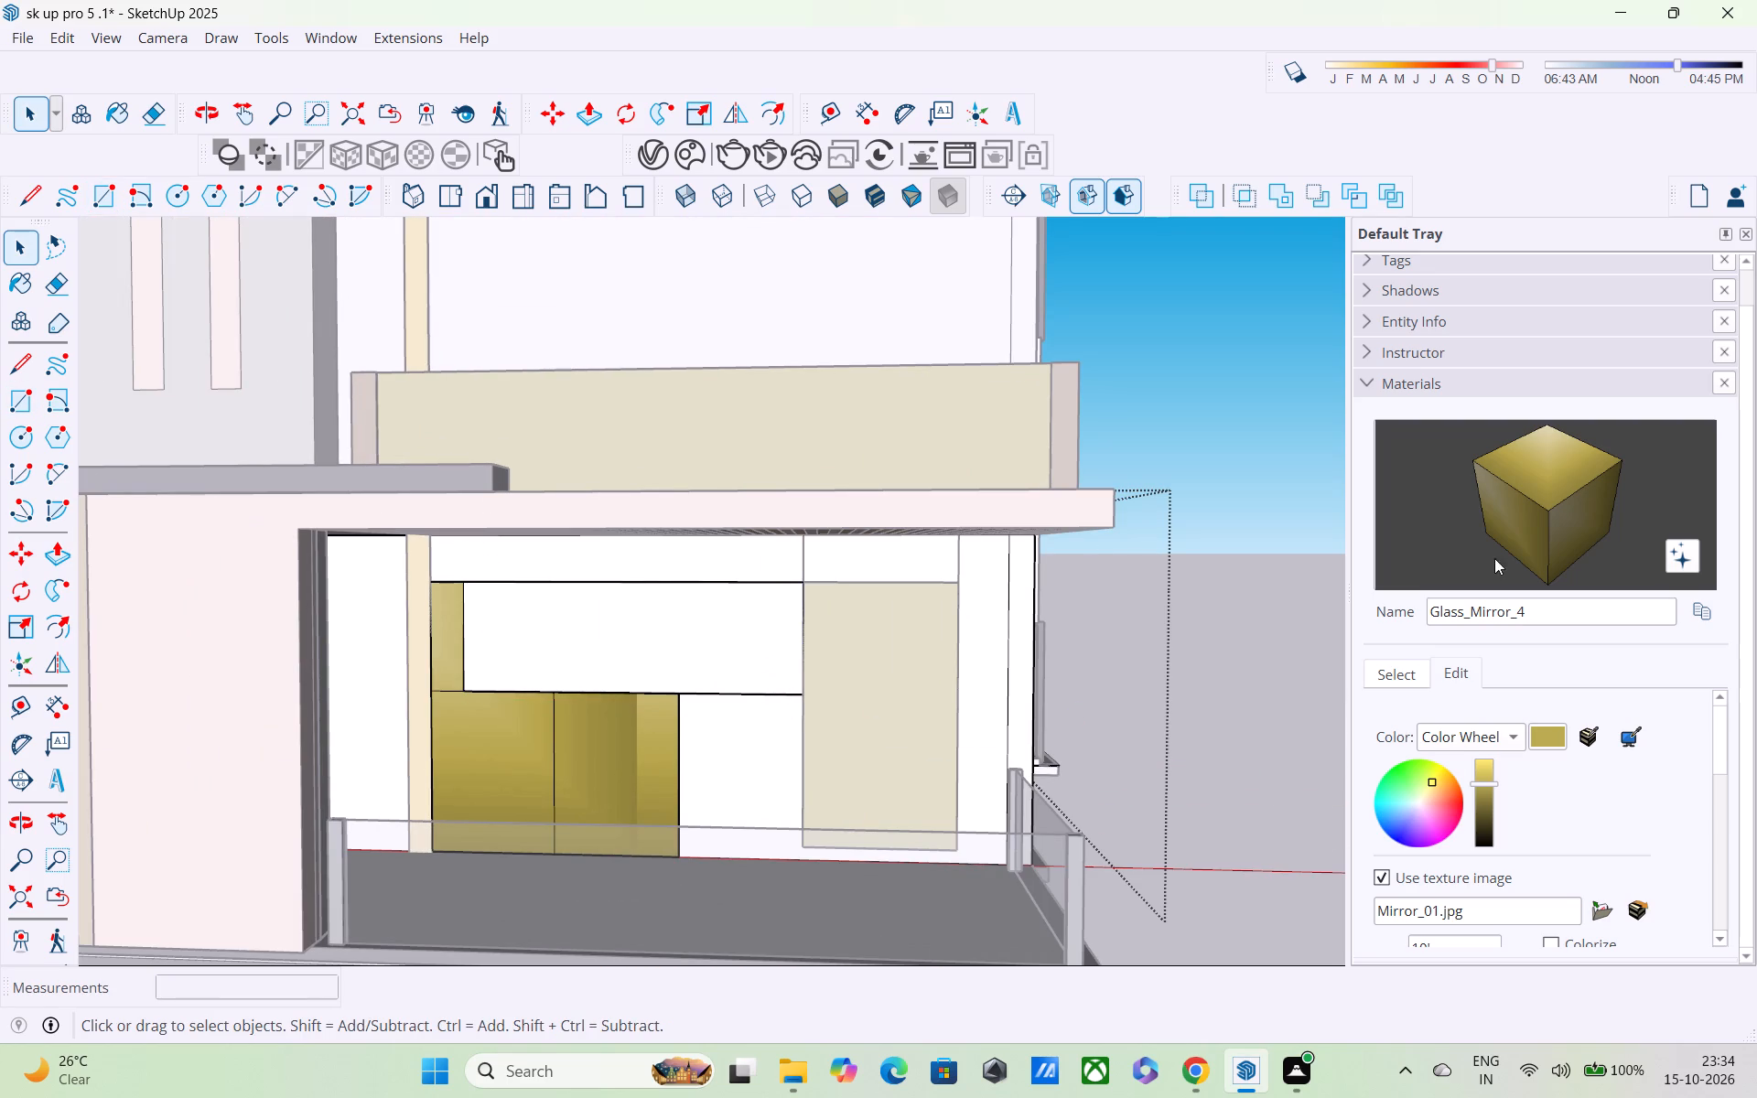
Paint the new upper rectangle and the remaining wall face around the panels with Glass_Mirror_4.
left_click(1507, 522)
left_click(555, 640)
scroll(740, 769, "down", 2)
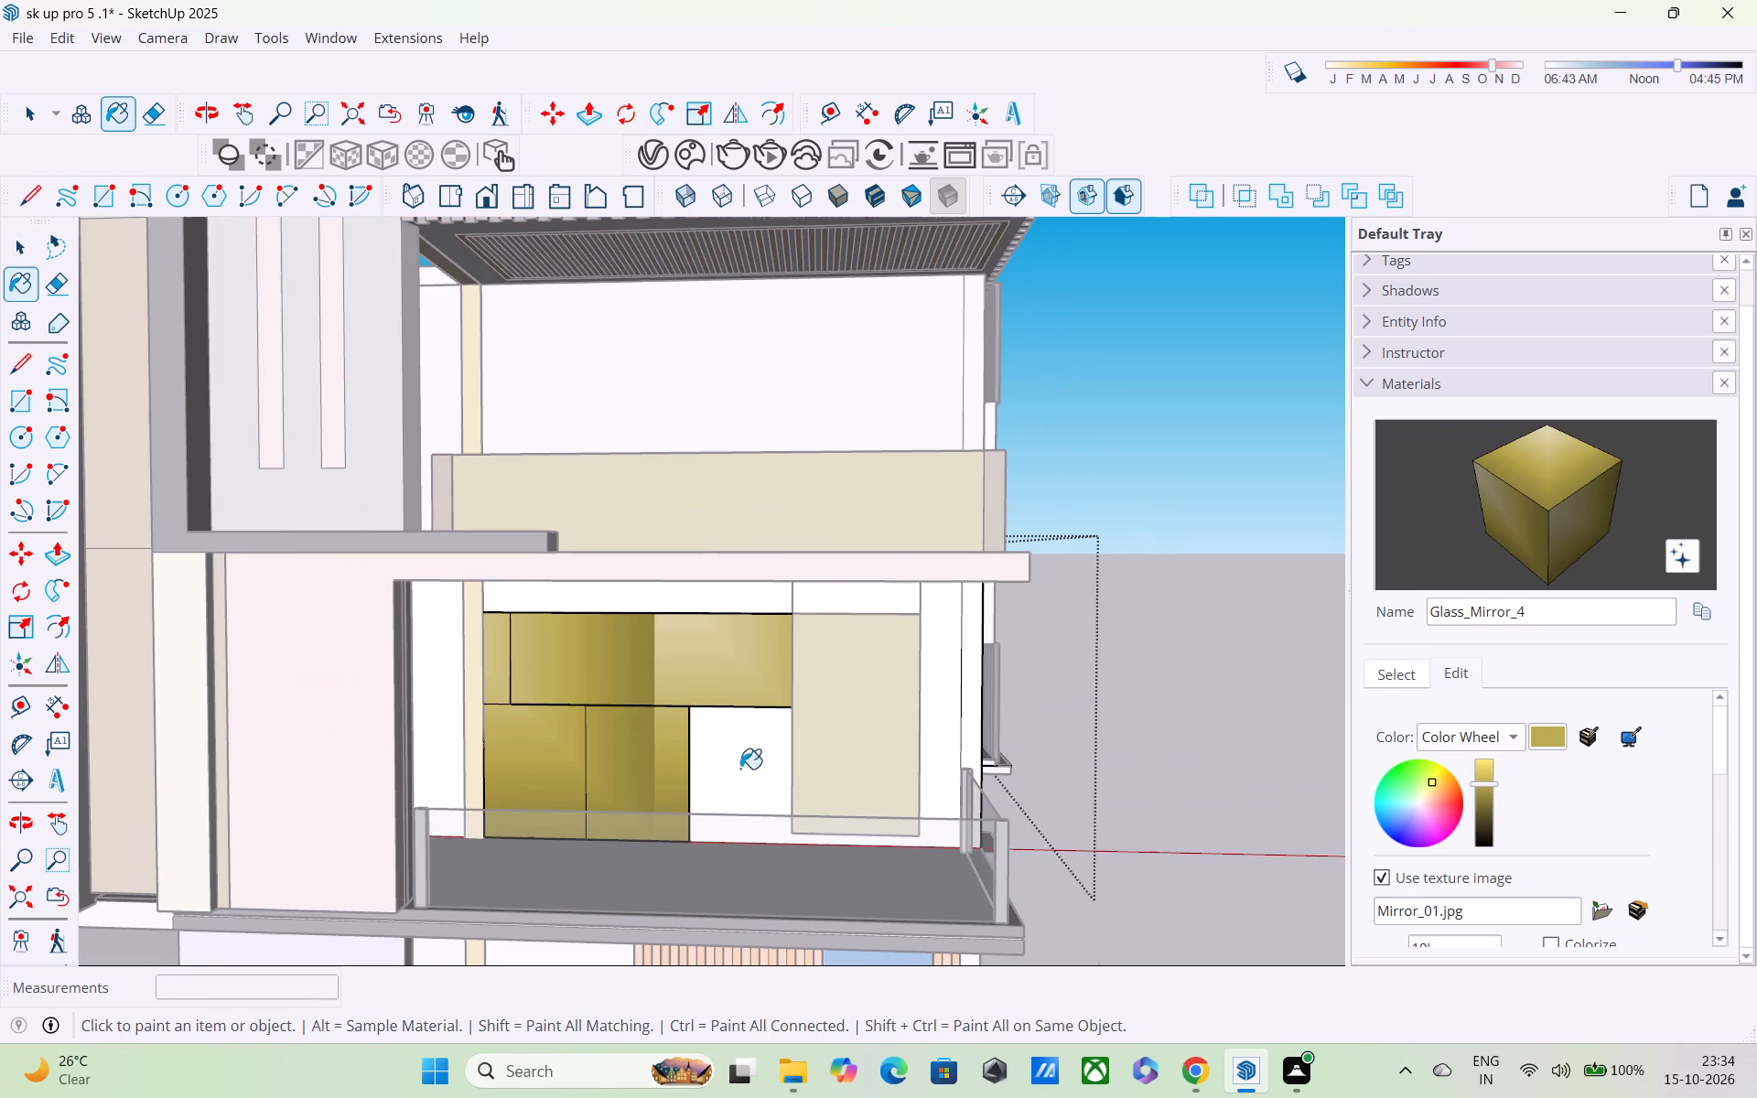
left_click(740, 760)
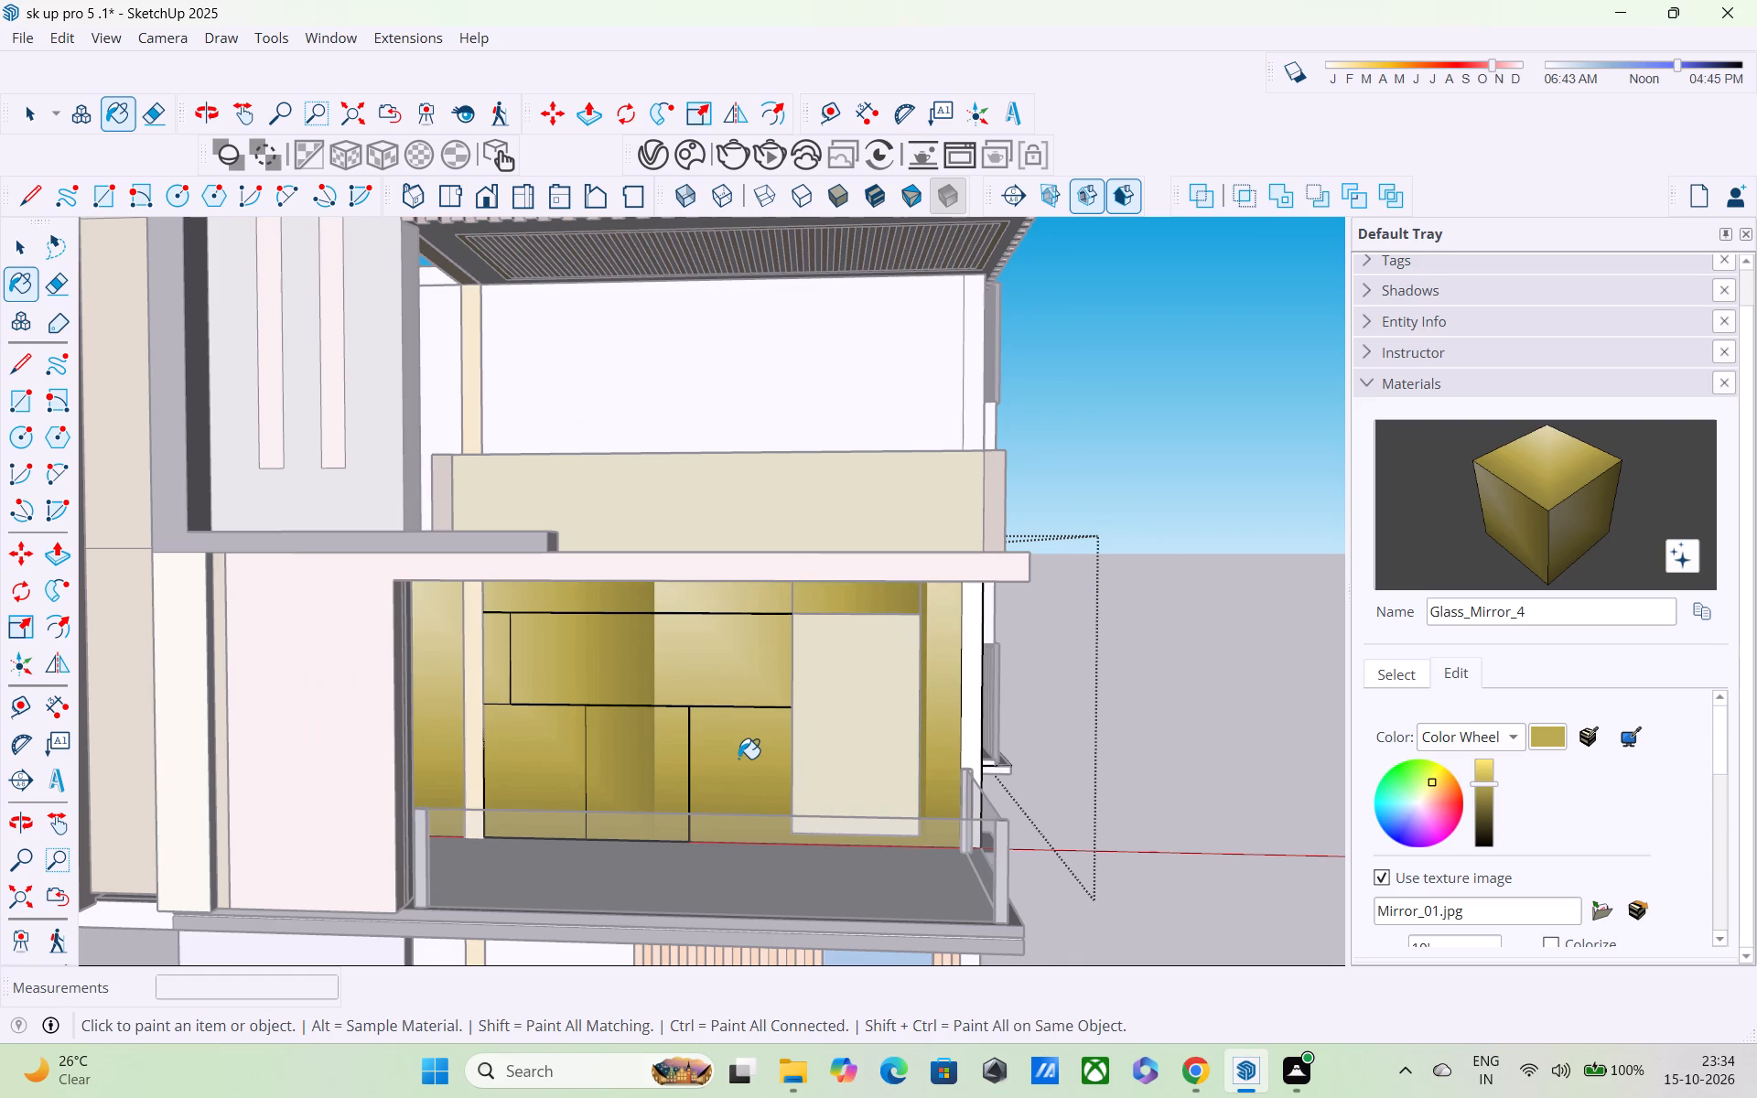
Change the Glass_Mirror_4 material's colour from gold to a soft green on the colour wheel.
scroll(738, 759, "down", 5)
middle_click_drag(740, 757, 734, 642)
scroll(734, 639, "down", 4)
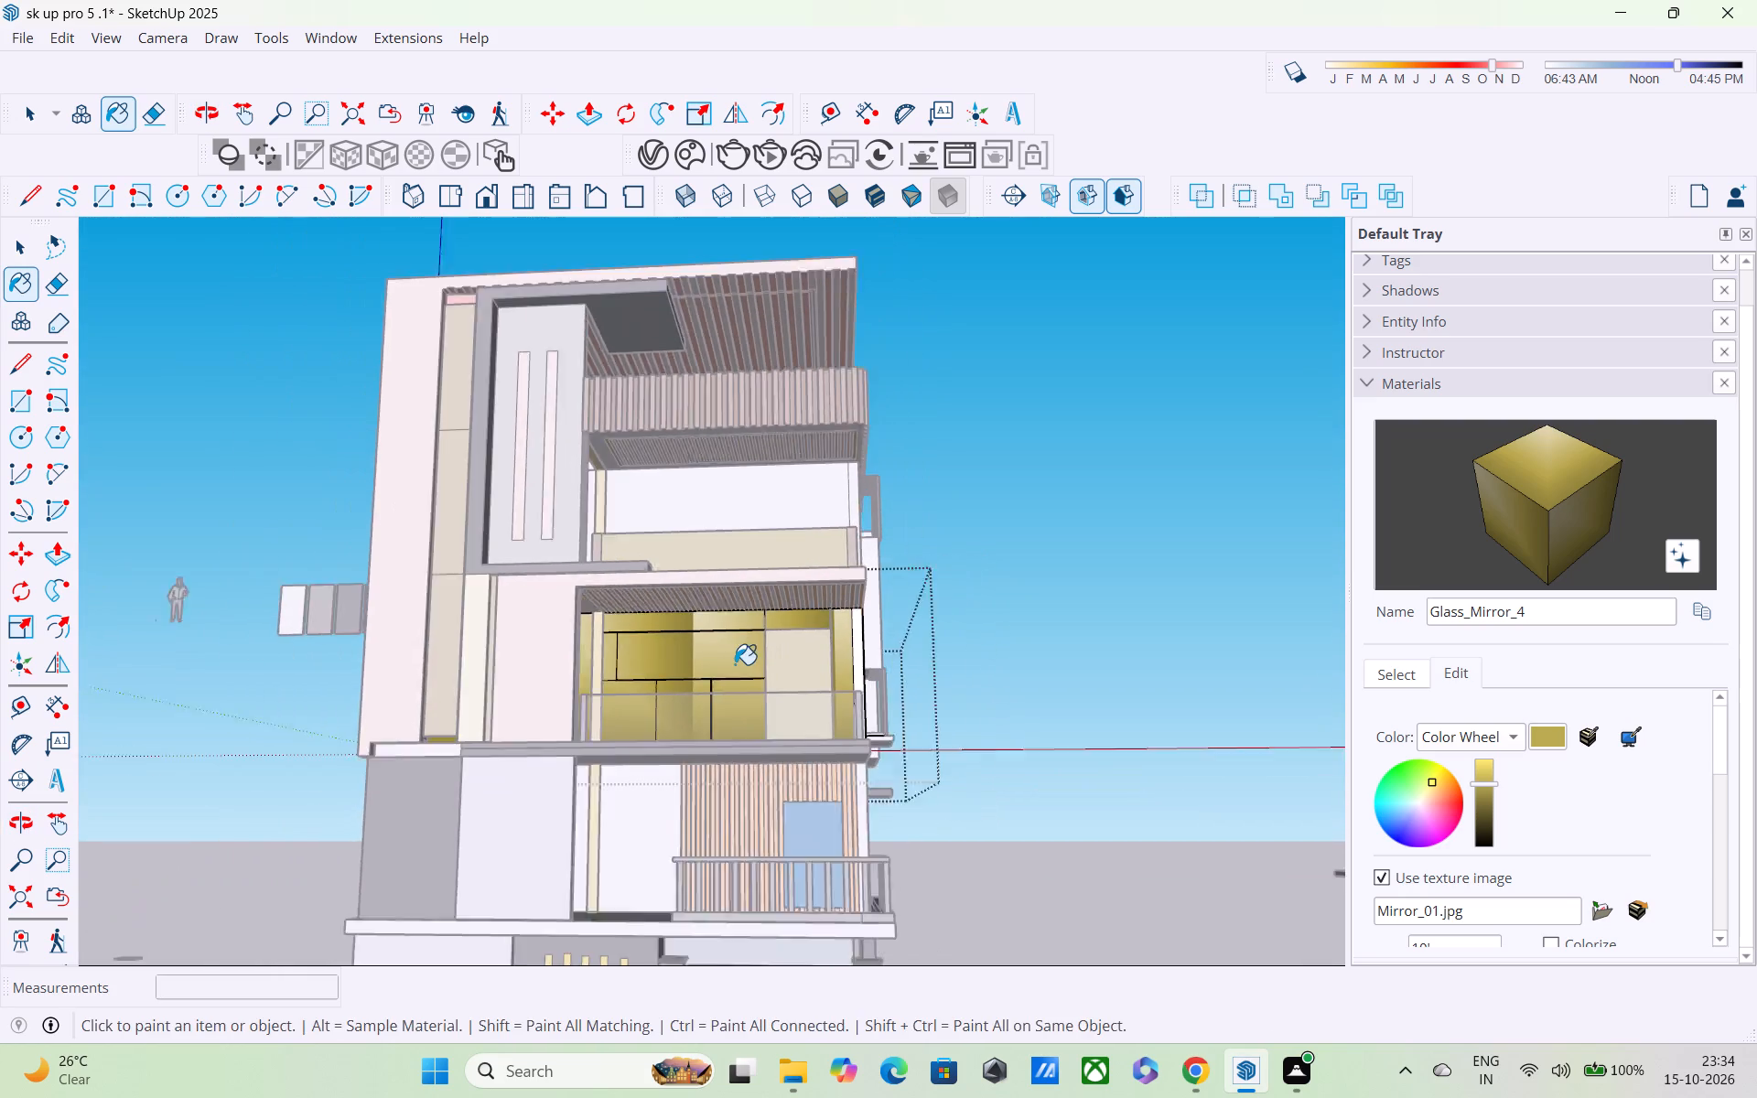
scroll(739, 673, "down", 1)
middle_click_drag(741, 699, 745, 740)
scroll(745, 732, "down", 4)
key("space")
middle_click_drag(886, 675, 889, 692)
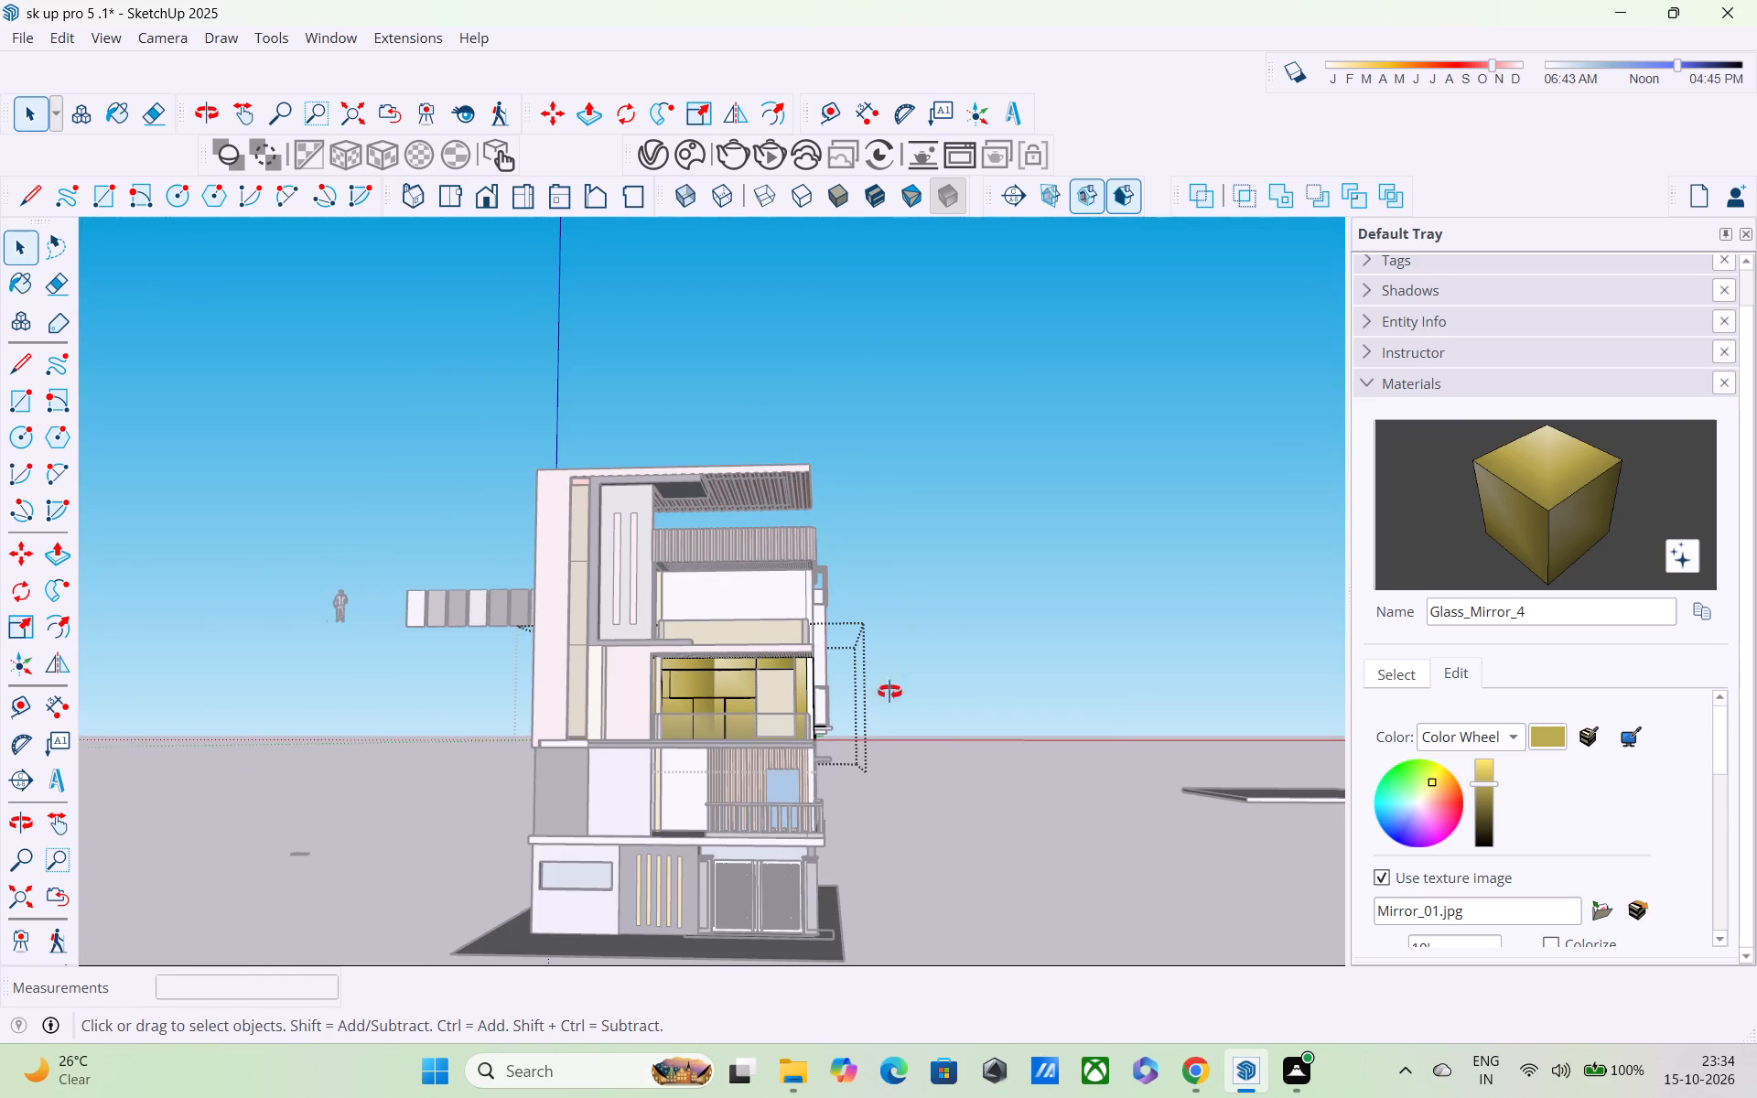
middle_click_drag(889, 692, 897, 747)
scroll(690, 722, "up", 3)
left_click_drag(1429, 780, 1411, 795)
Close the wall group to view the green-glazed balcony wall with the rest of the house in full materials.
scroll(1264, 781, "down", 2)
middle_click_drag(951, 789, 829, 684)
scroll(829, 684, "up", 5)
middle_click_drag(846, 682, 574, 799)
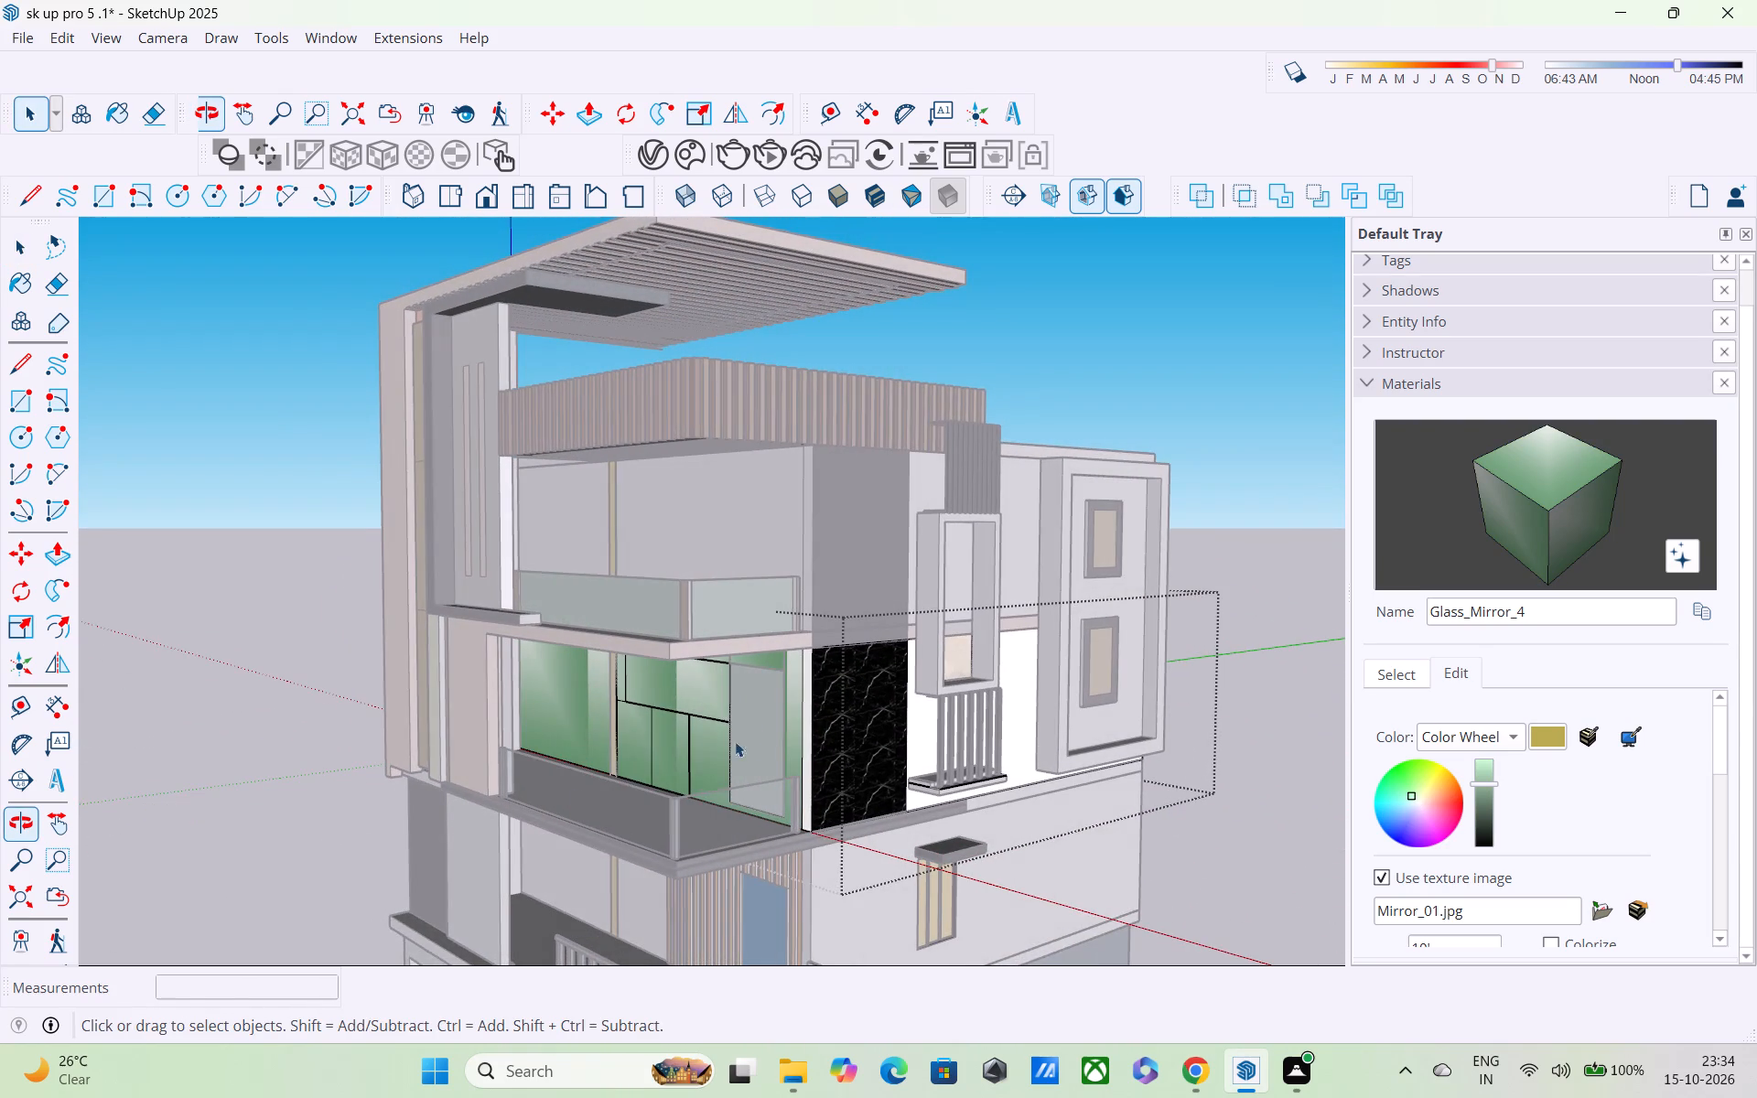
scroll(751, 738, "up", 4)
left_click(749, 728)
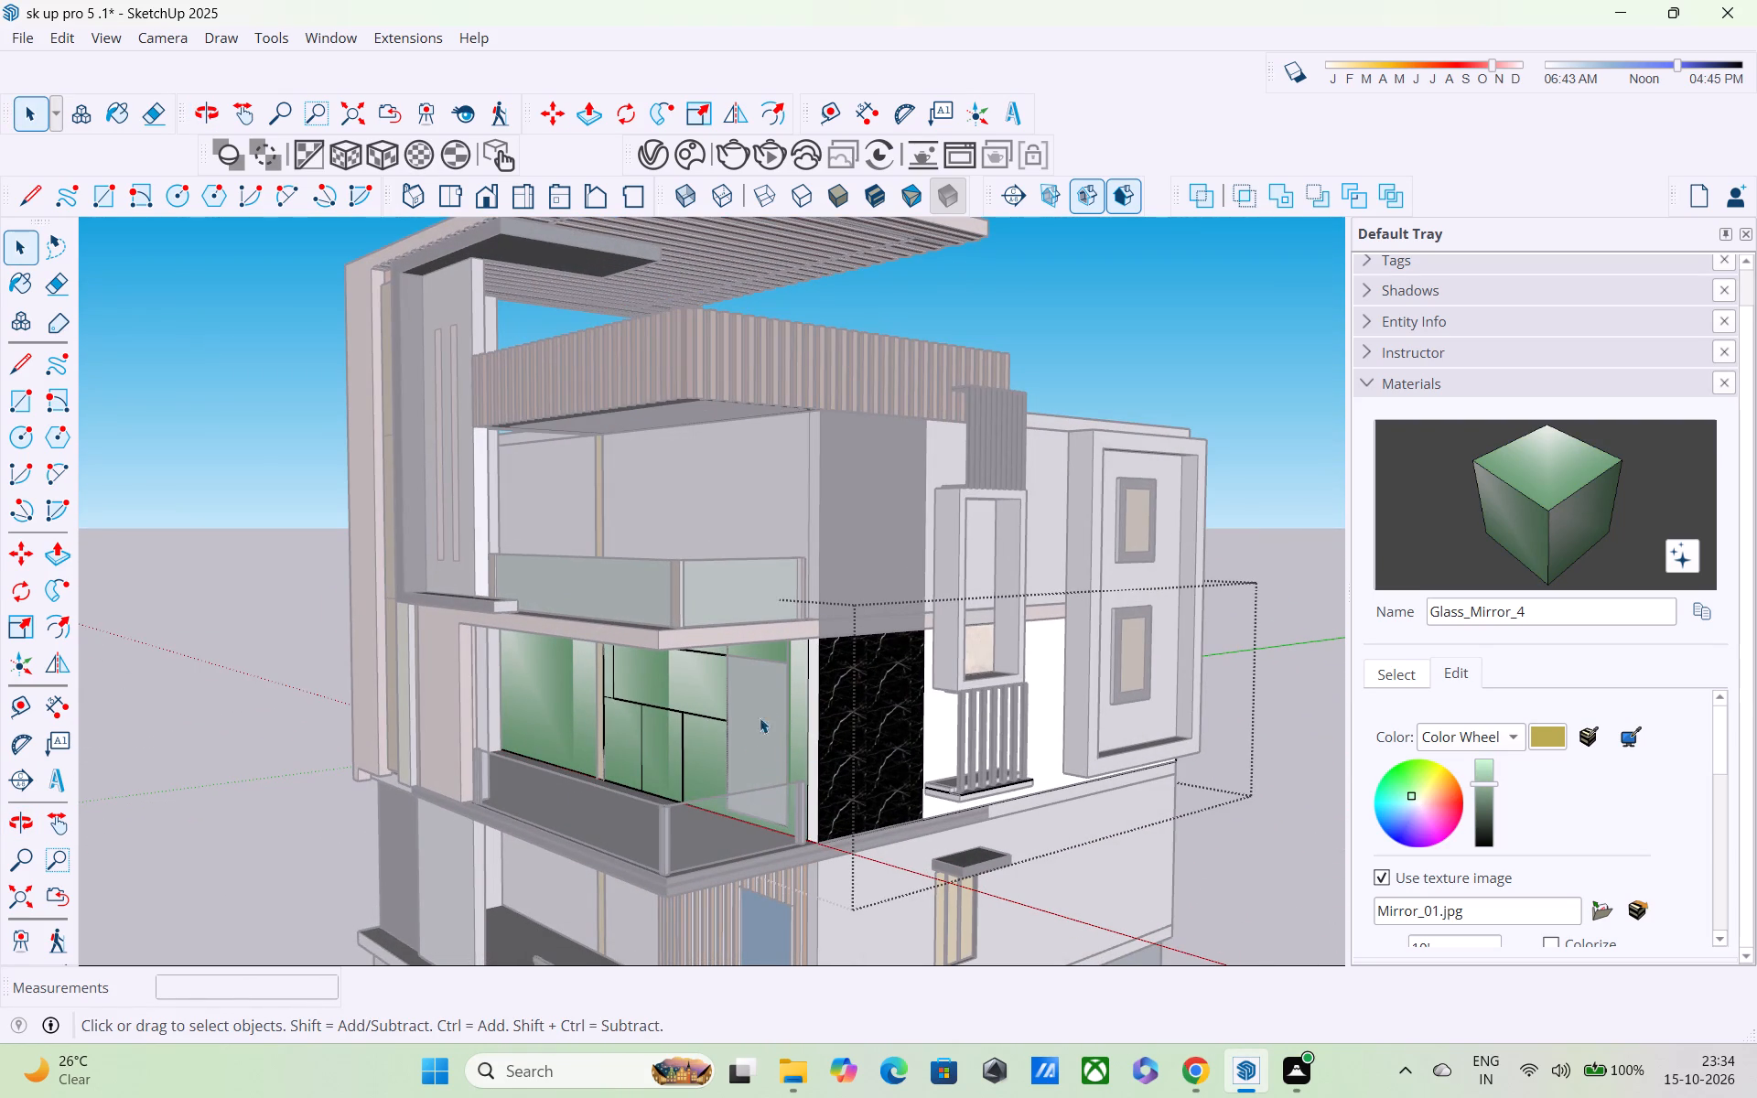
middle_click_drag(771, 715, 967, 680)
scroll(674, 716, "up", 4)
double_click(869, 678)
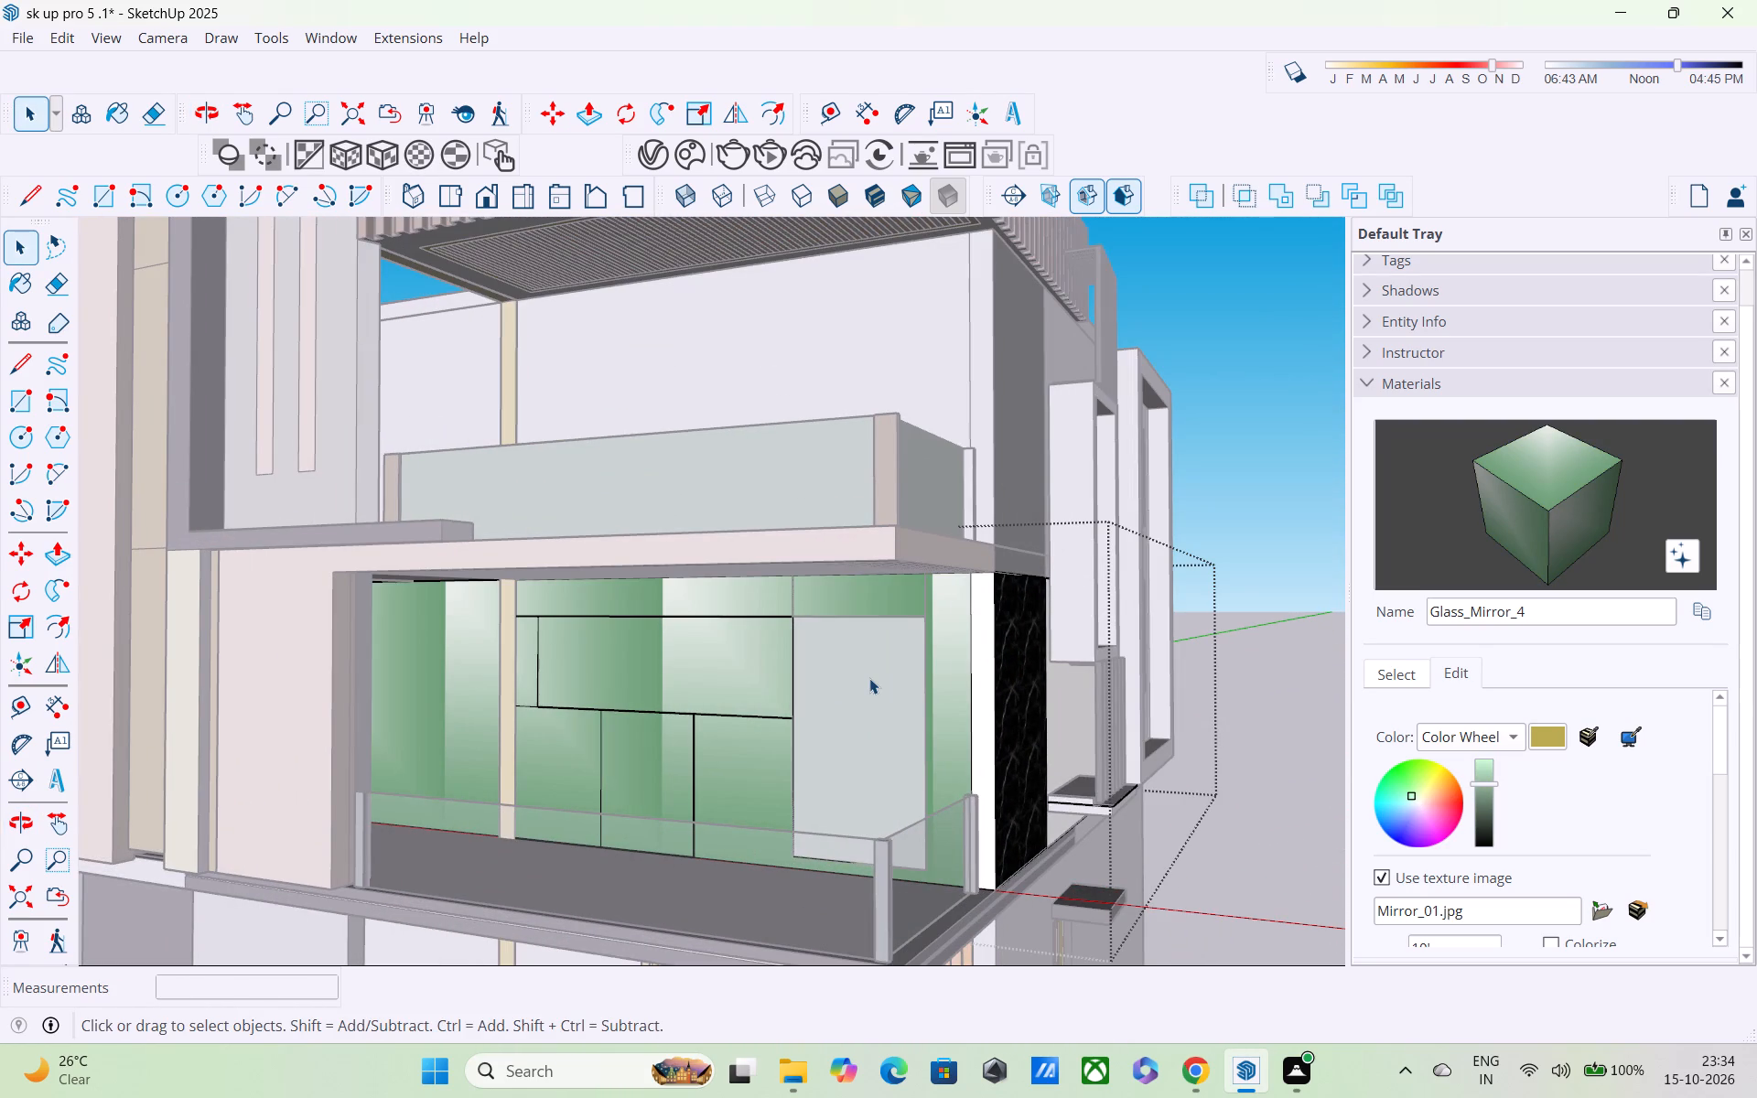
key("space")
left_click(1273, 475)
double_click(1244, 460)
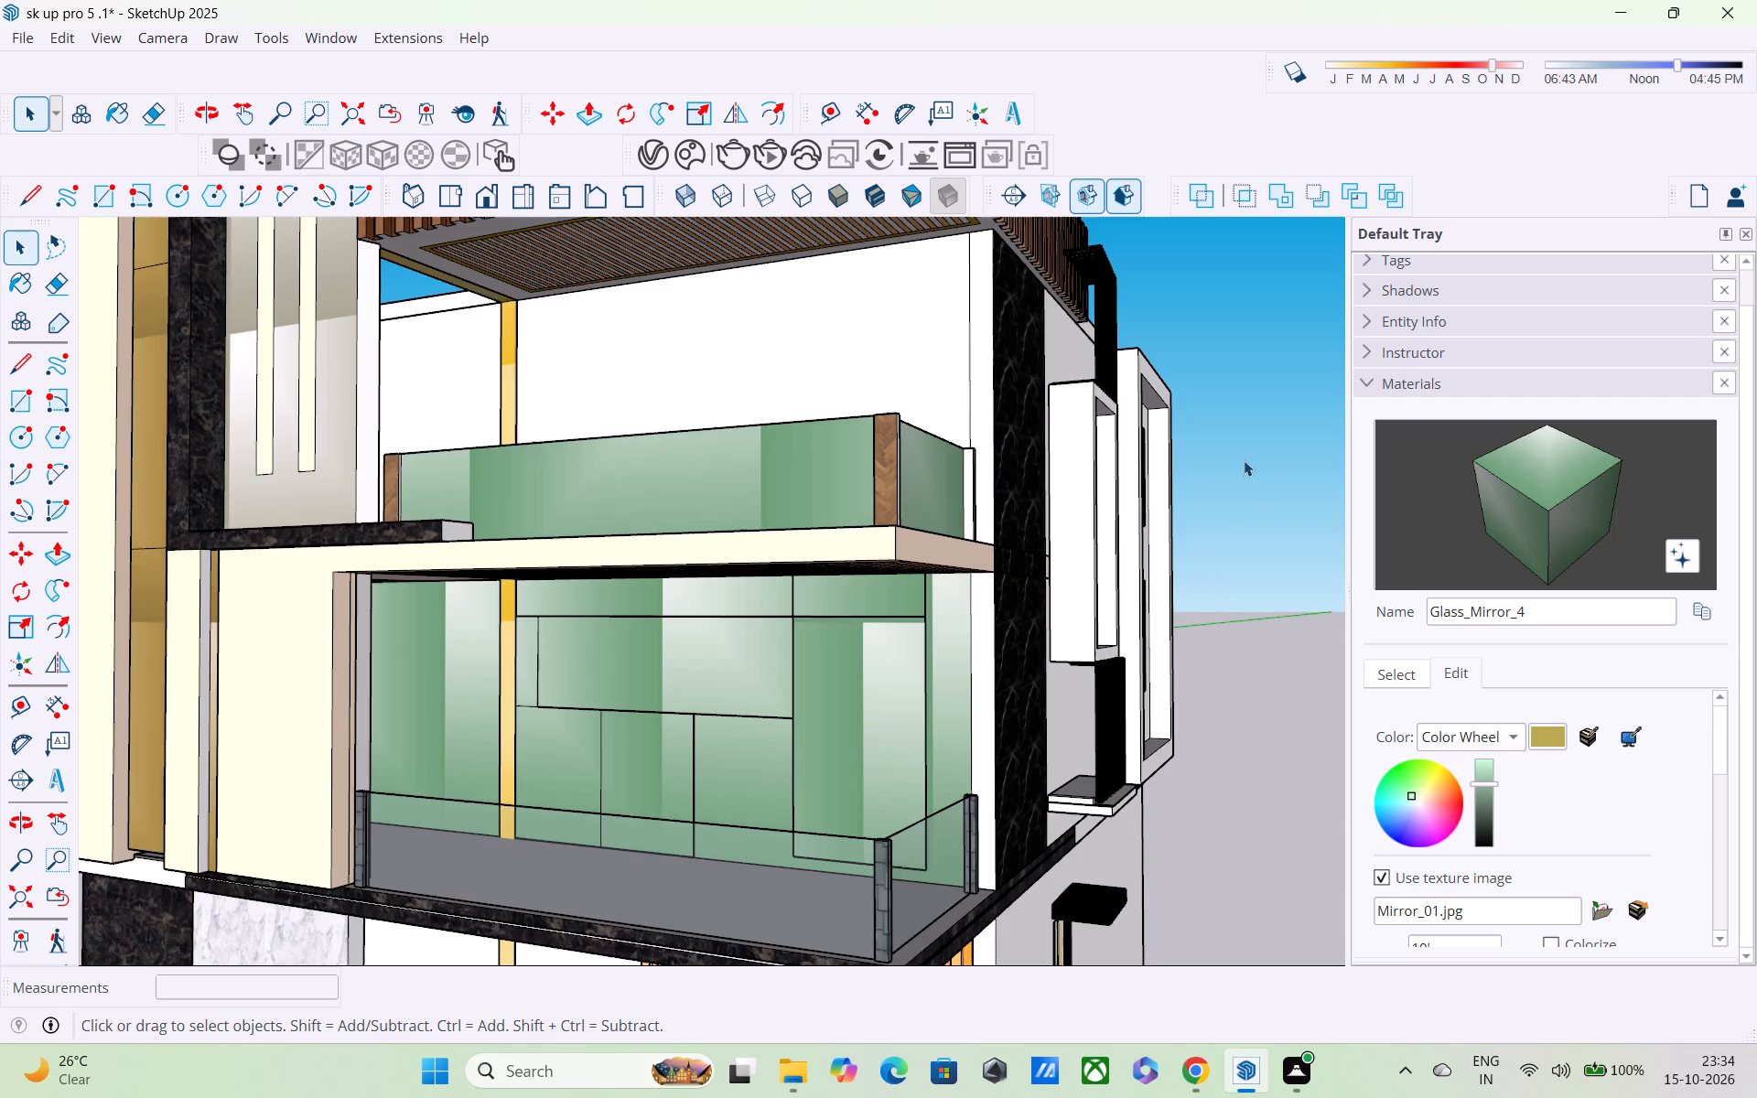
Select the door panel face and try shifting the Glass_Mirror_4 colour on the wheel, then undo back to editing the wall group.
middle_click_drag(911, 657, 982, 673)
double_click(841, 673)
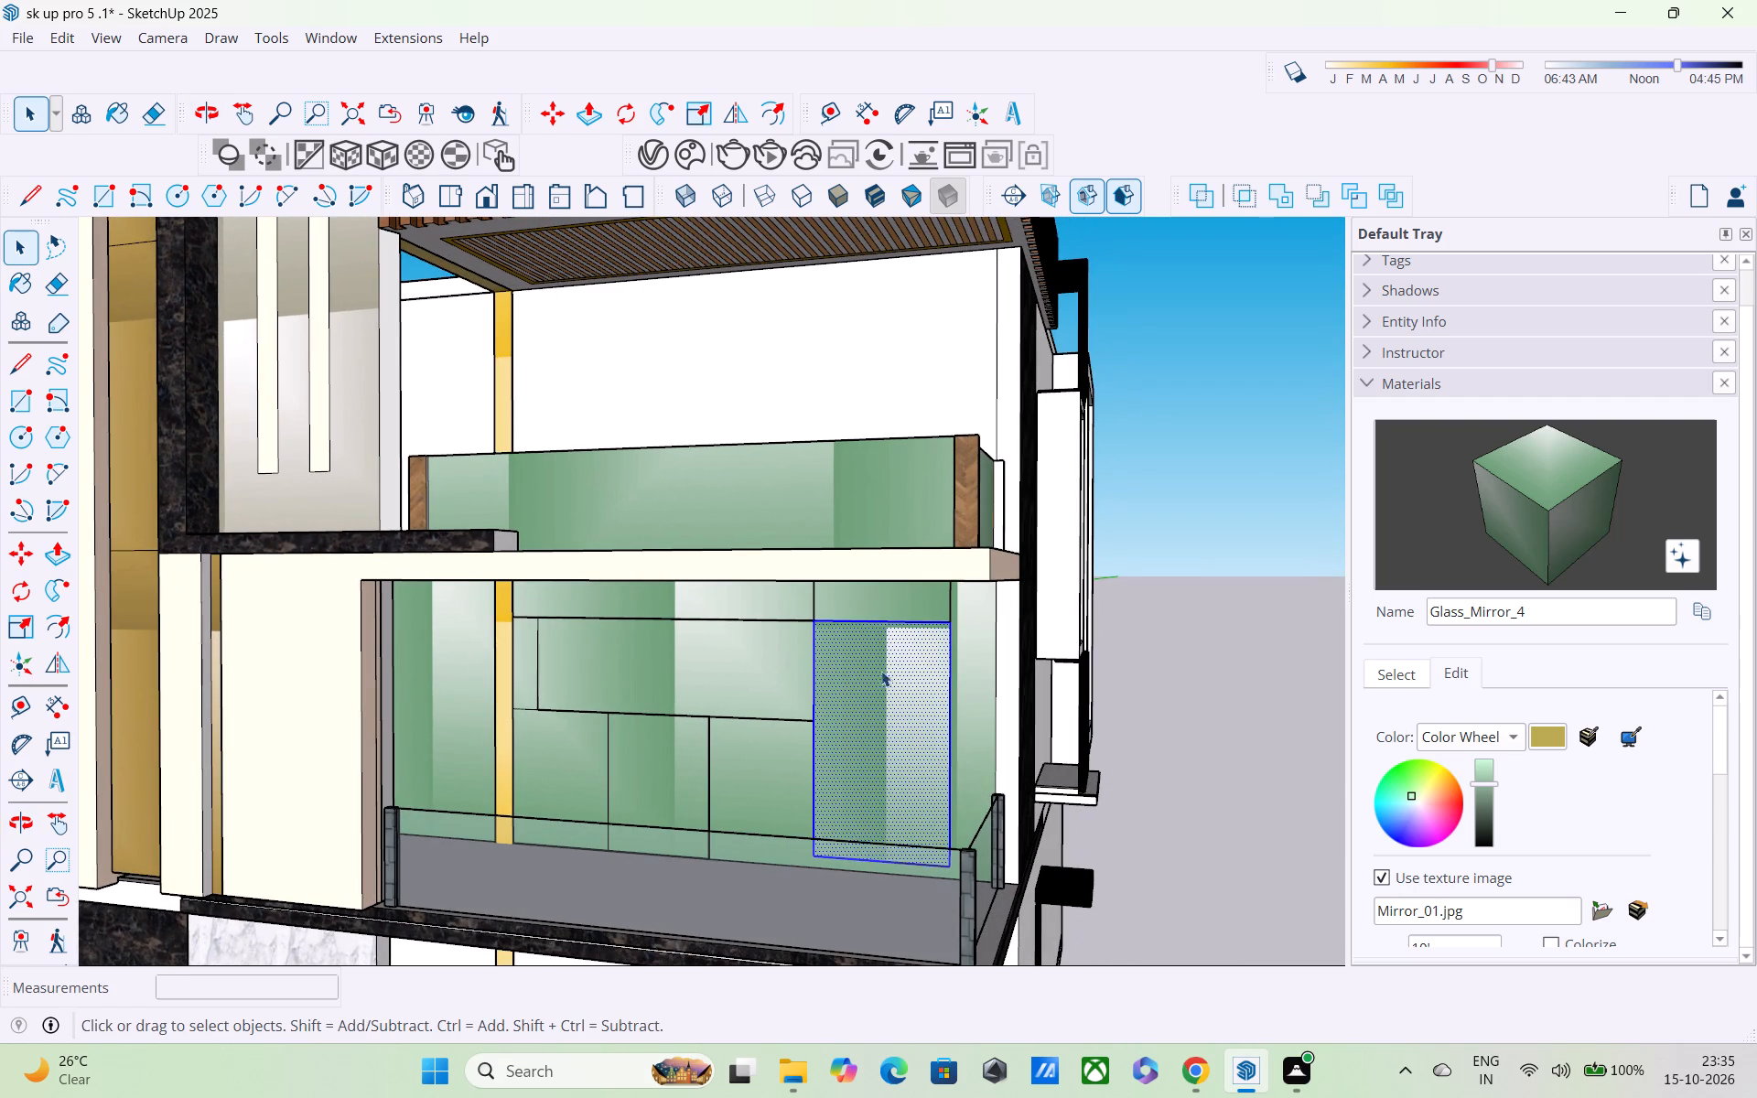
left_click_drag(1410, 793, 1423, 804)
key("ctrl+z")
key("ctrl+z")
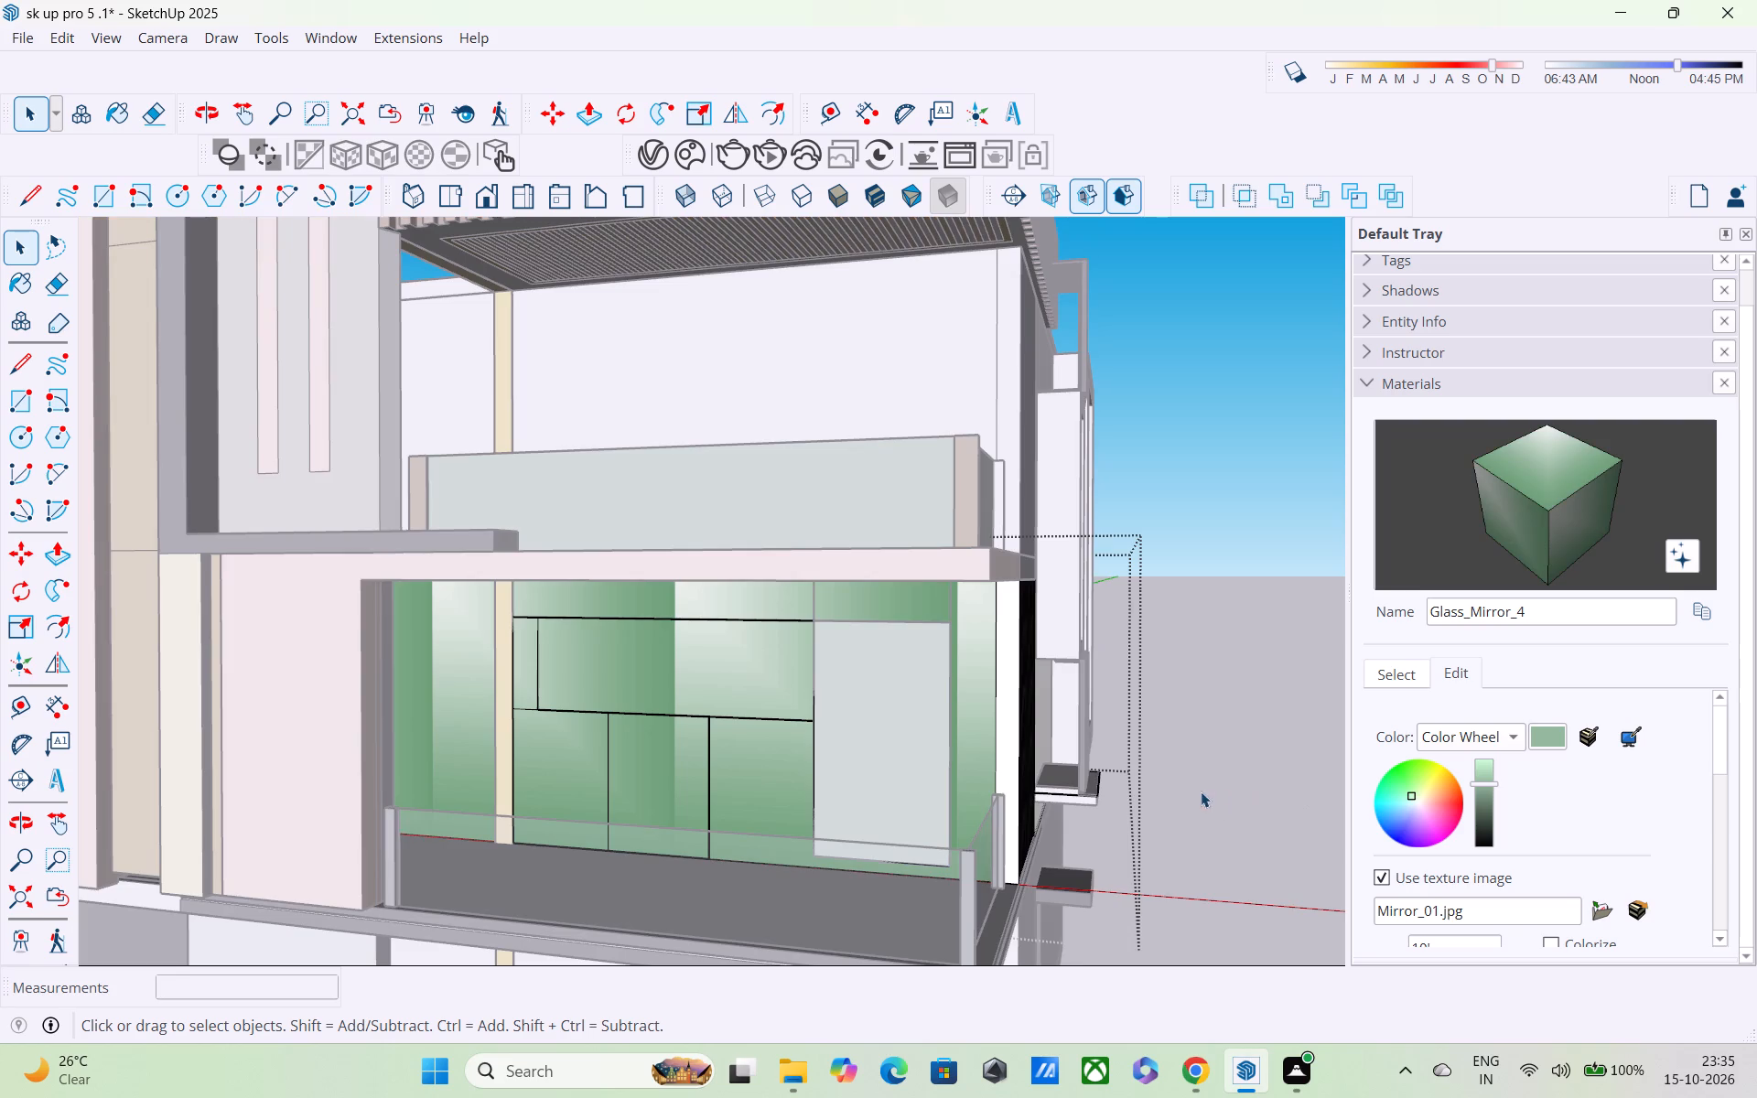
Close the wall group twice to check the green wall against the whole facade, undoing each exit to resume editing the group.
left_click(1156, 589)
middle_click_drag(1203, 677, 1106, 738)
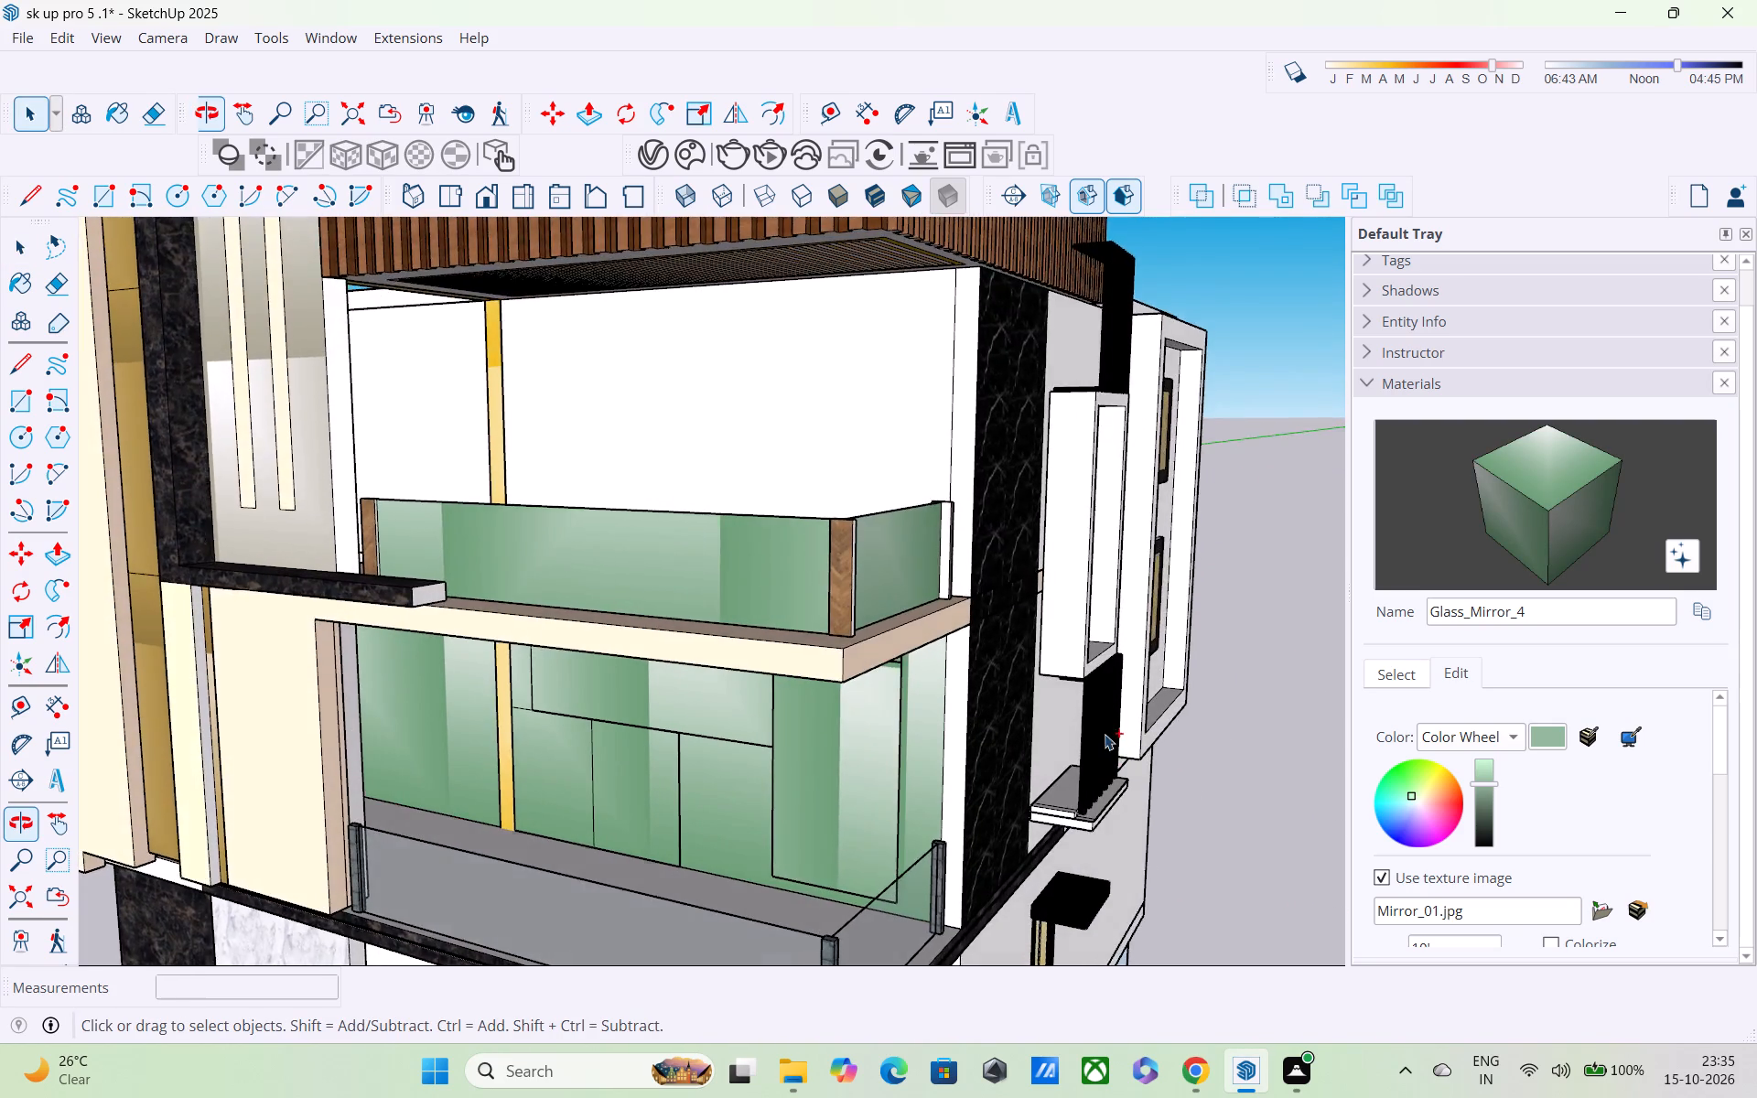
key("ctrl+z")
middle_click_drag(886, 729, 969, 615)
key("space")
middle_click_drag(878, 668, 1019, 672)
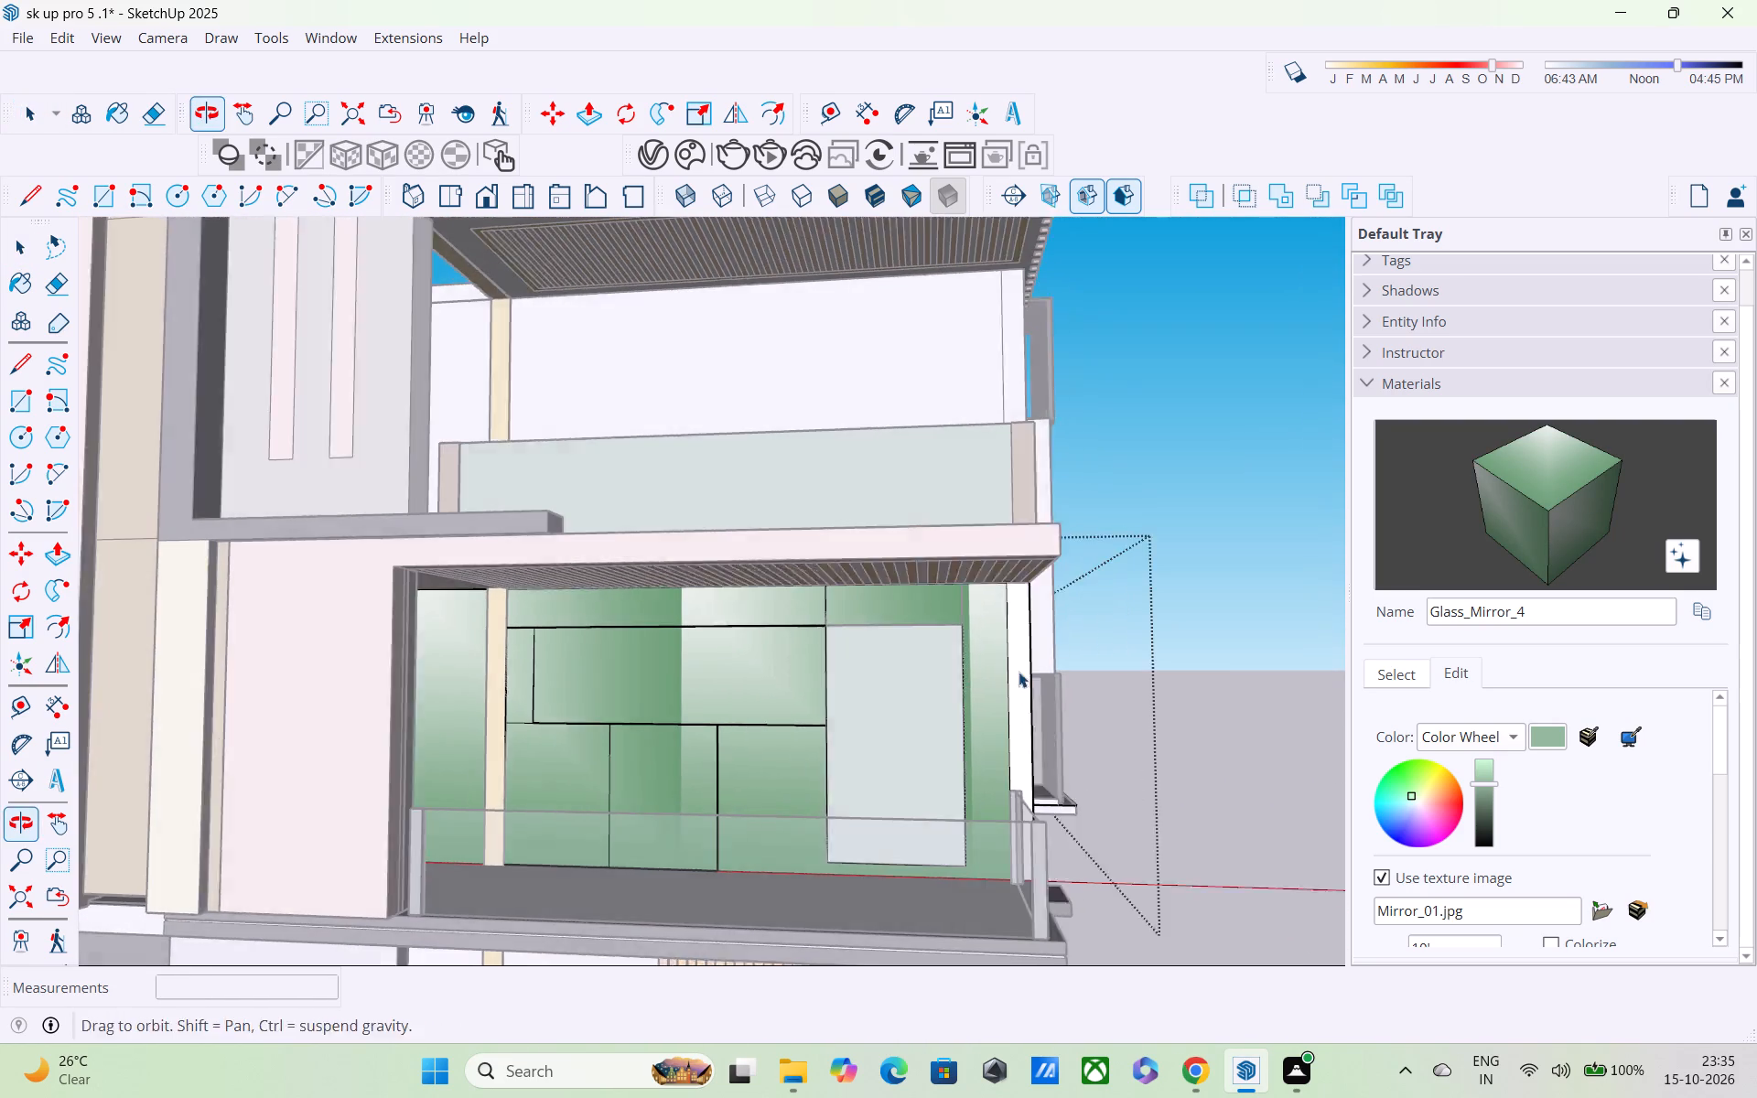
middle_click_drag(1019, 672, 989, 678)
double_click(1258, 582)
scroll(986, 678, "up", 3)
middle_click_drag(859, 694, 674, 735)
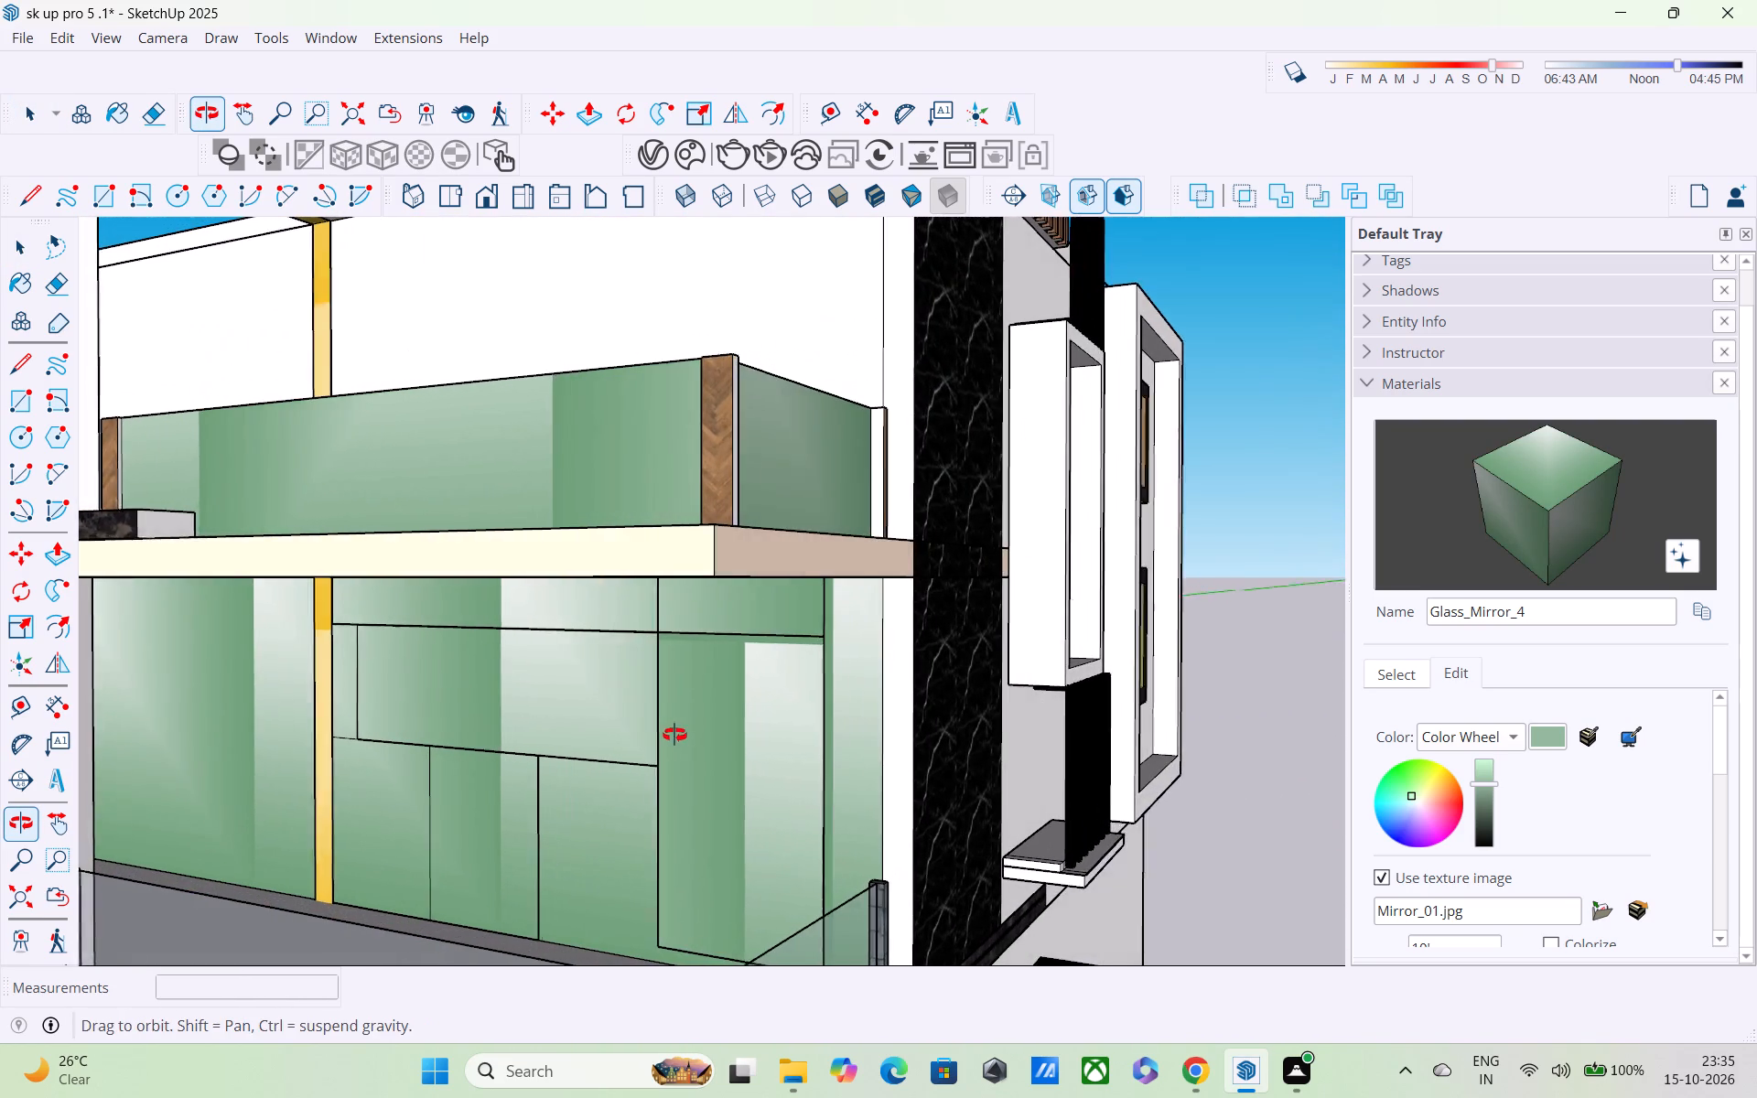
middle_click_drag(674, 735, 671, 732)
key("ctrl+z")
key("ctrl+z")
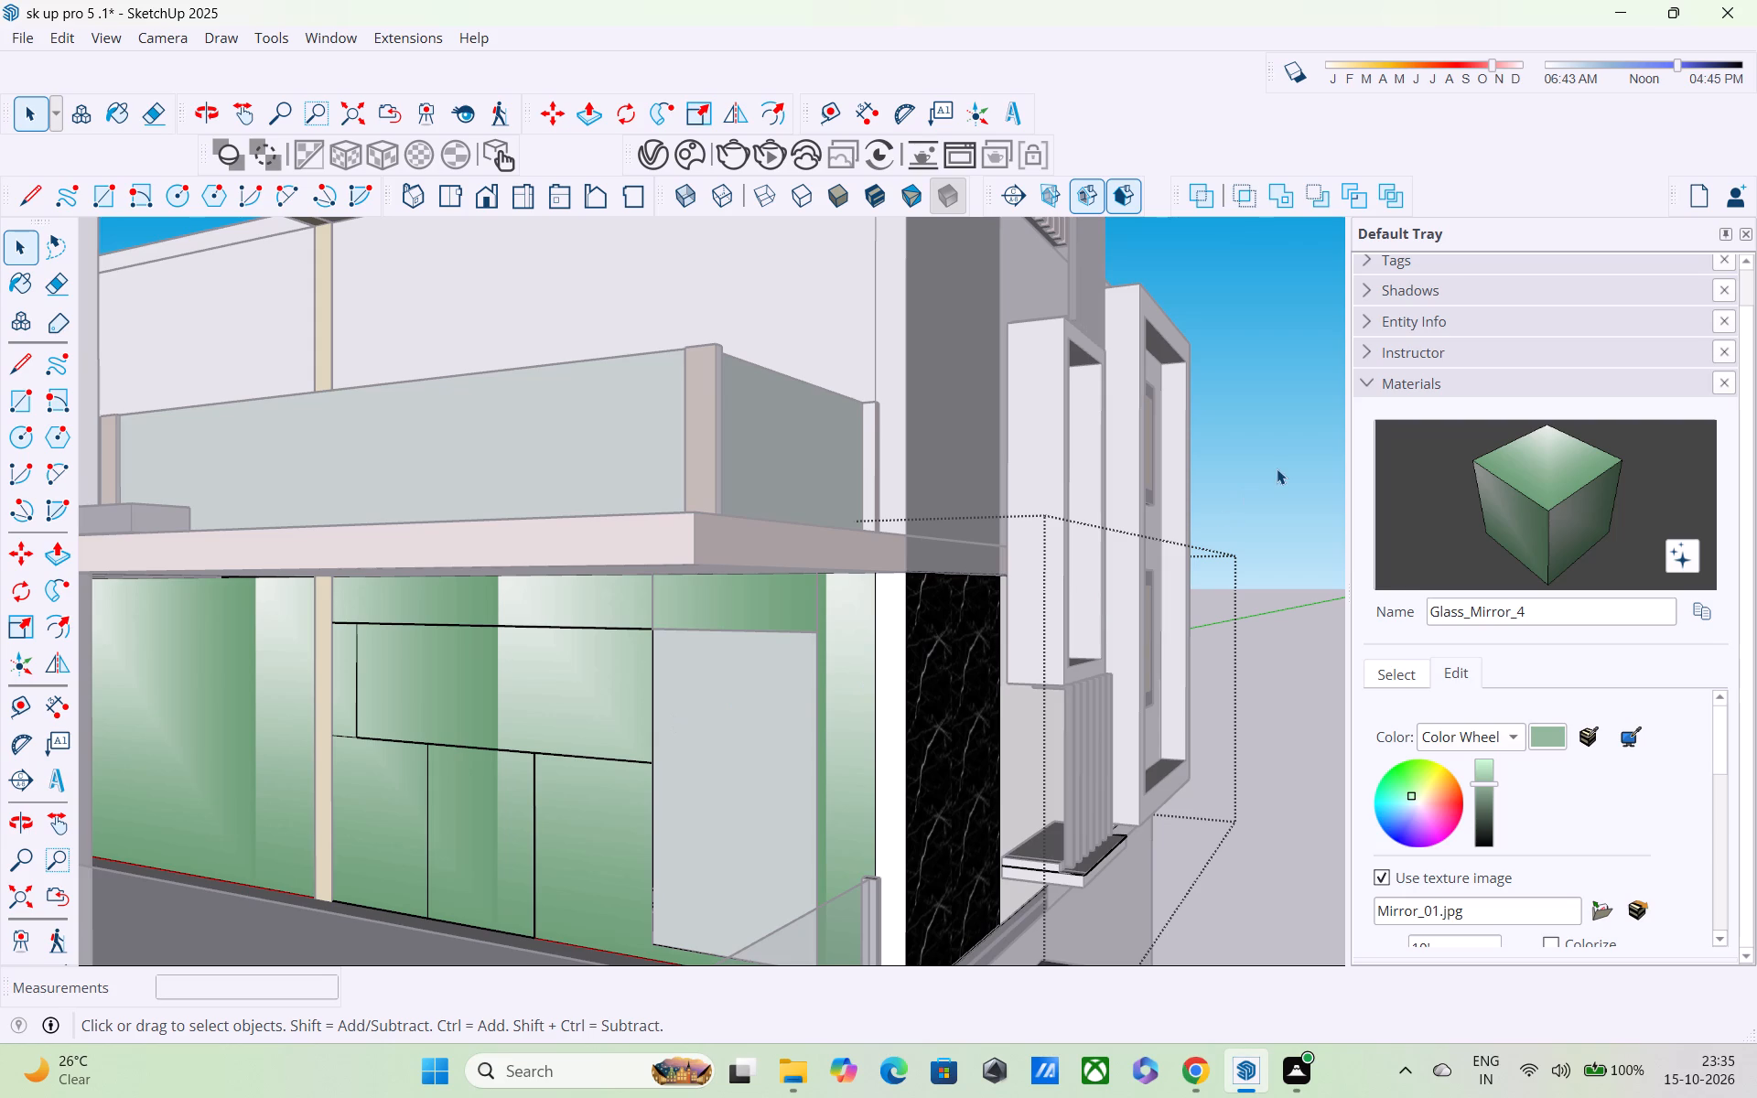
Close the open group and delete the green-glazed door panel face from the middle balcony's back wall.
left_click(1277, 468)
left_click(1208, 463)
scroll(1208, 480, "down", 2)
middle_click_drag(1051, 640, 1056, 704)
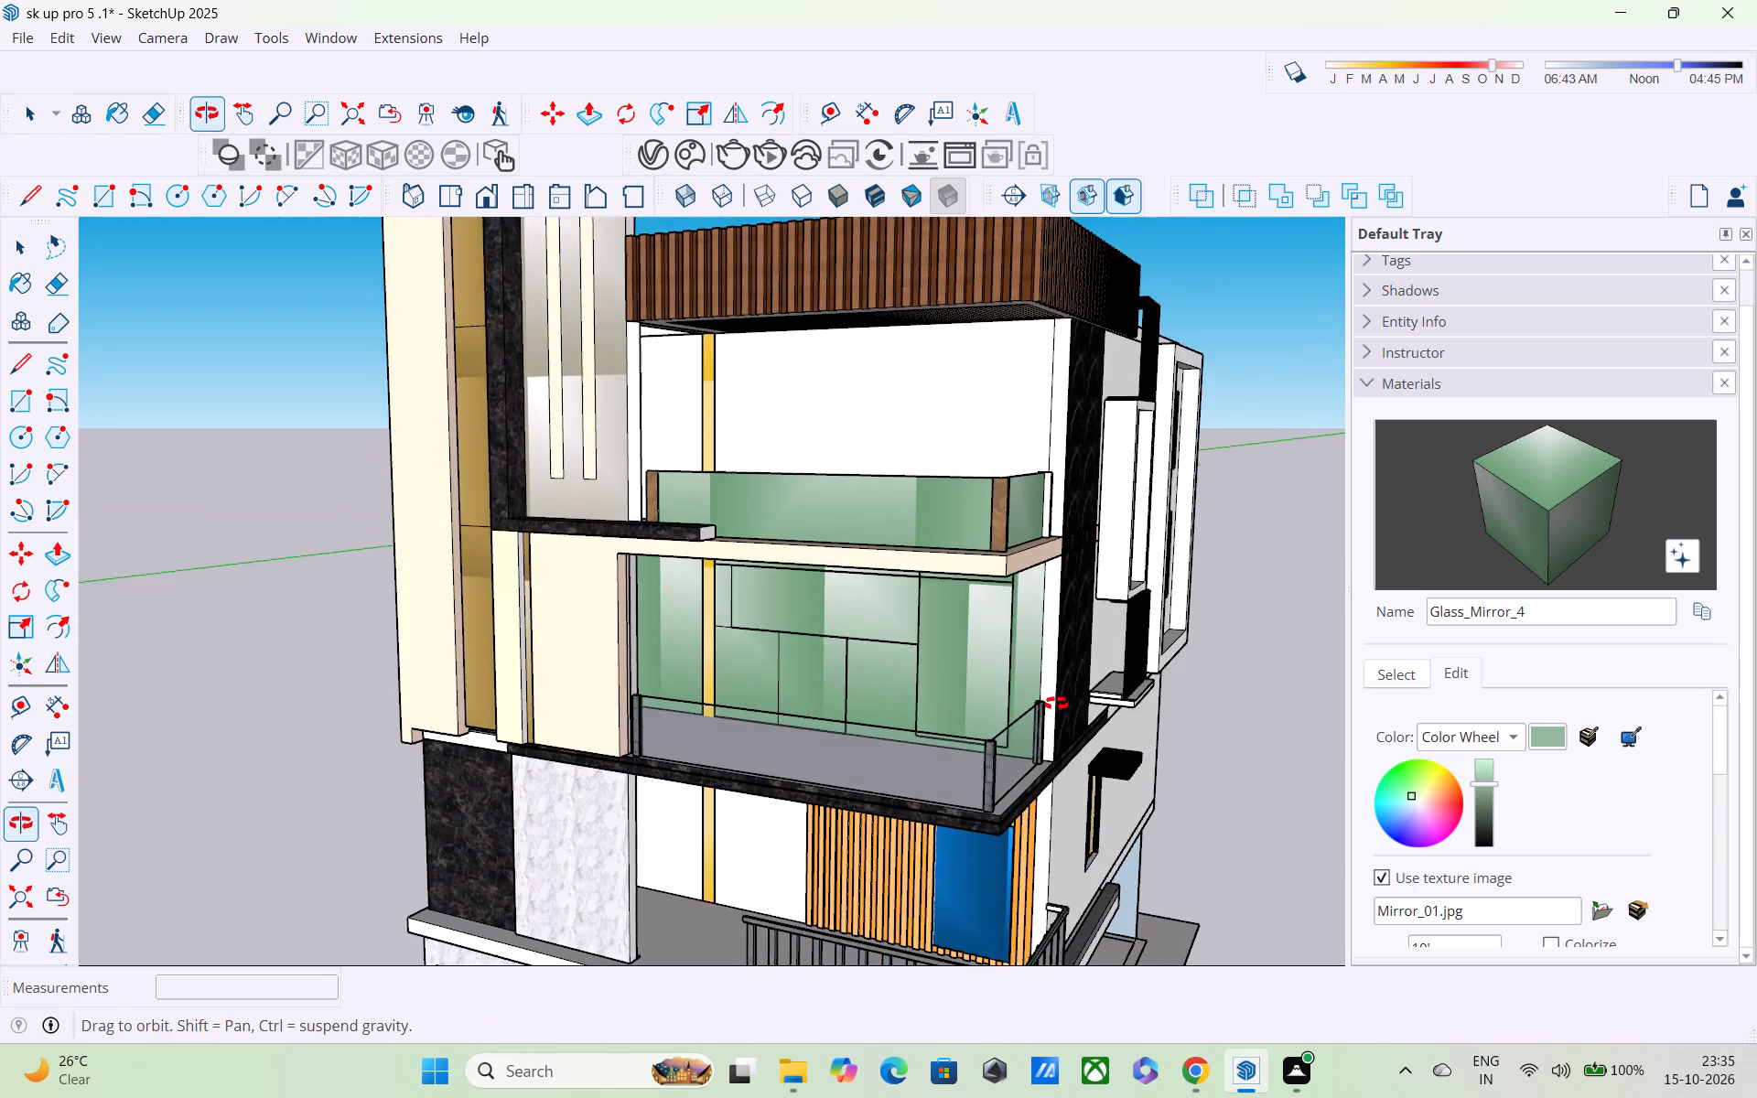
middle_click_drag(1056, 704, 1056, 705)
scroll(955, 650, "up", 8)
middle_click_drag(953, 624, 856, 555)
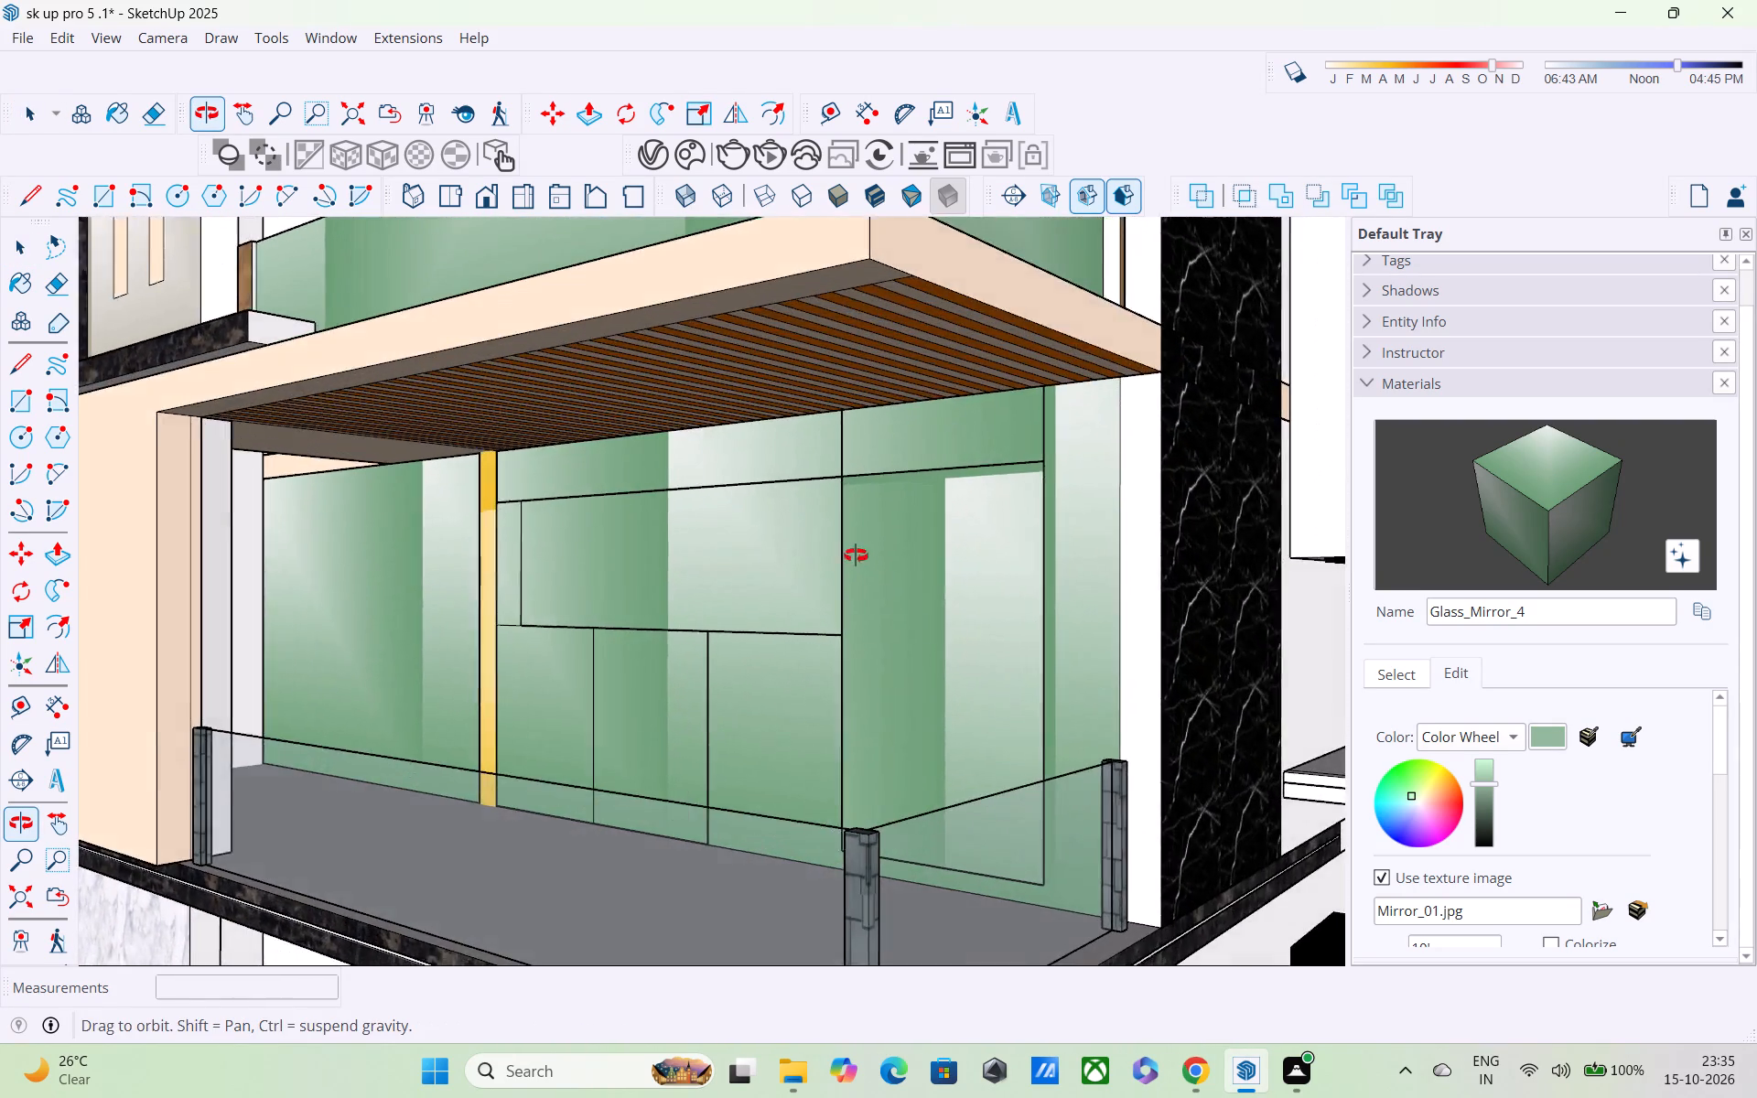
middle_click_drag(856, 555, 855, 553)
scroll(851, 548, "up", 9)
left_click(881, 537)
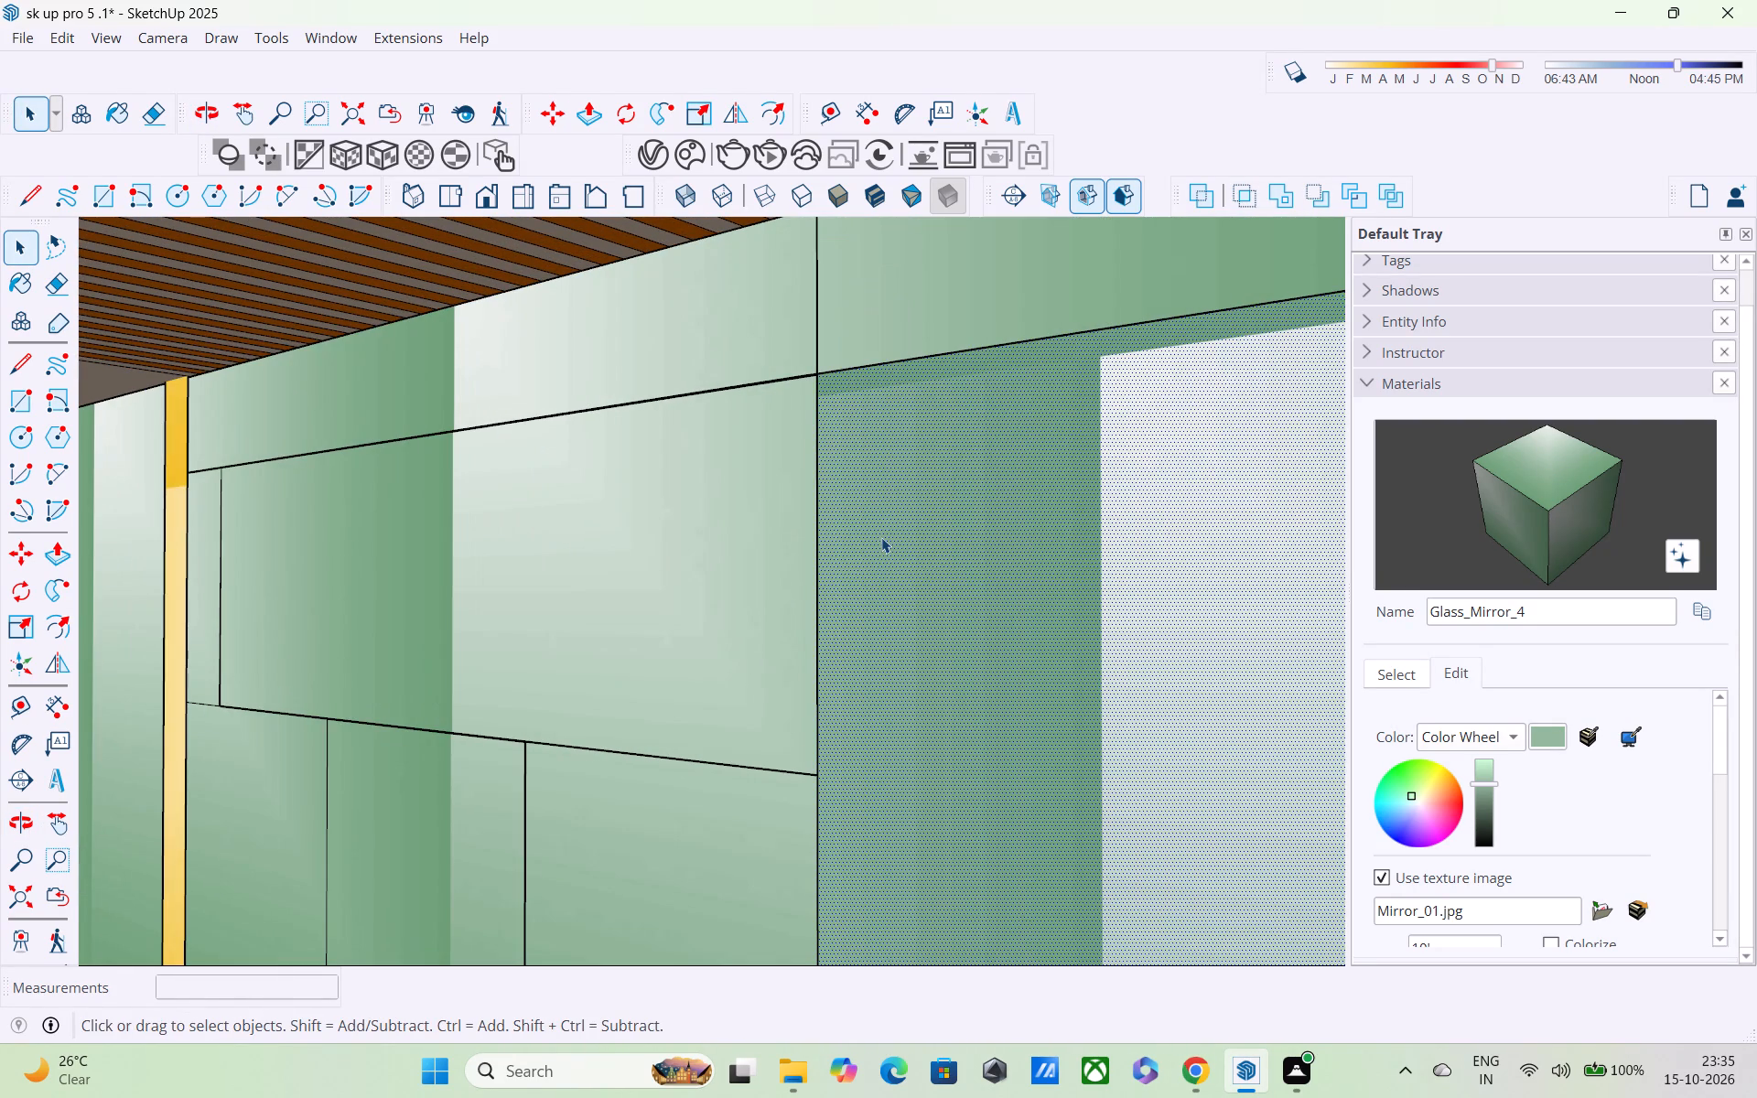
key("Delete")
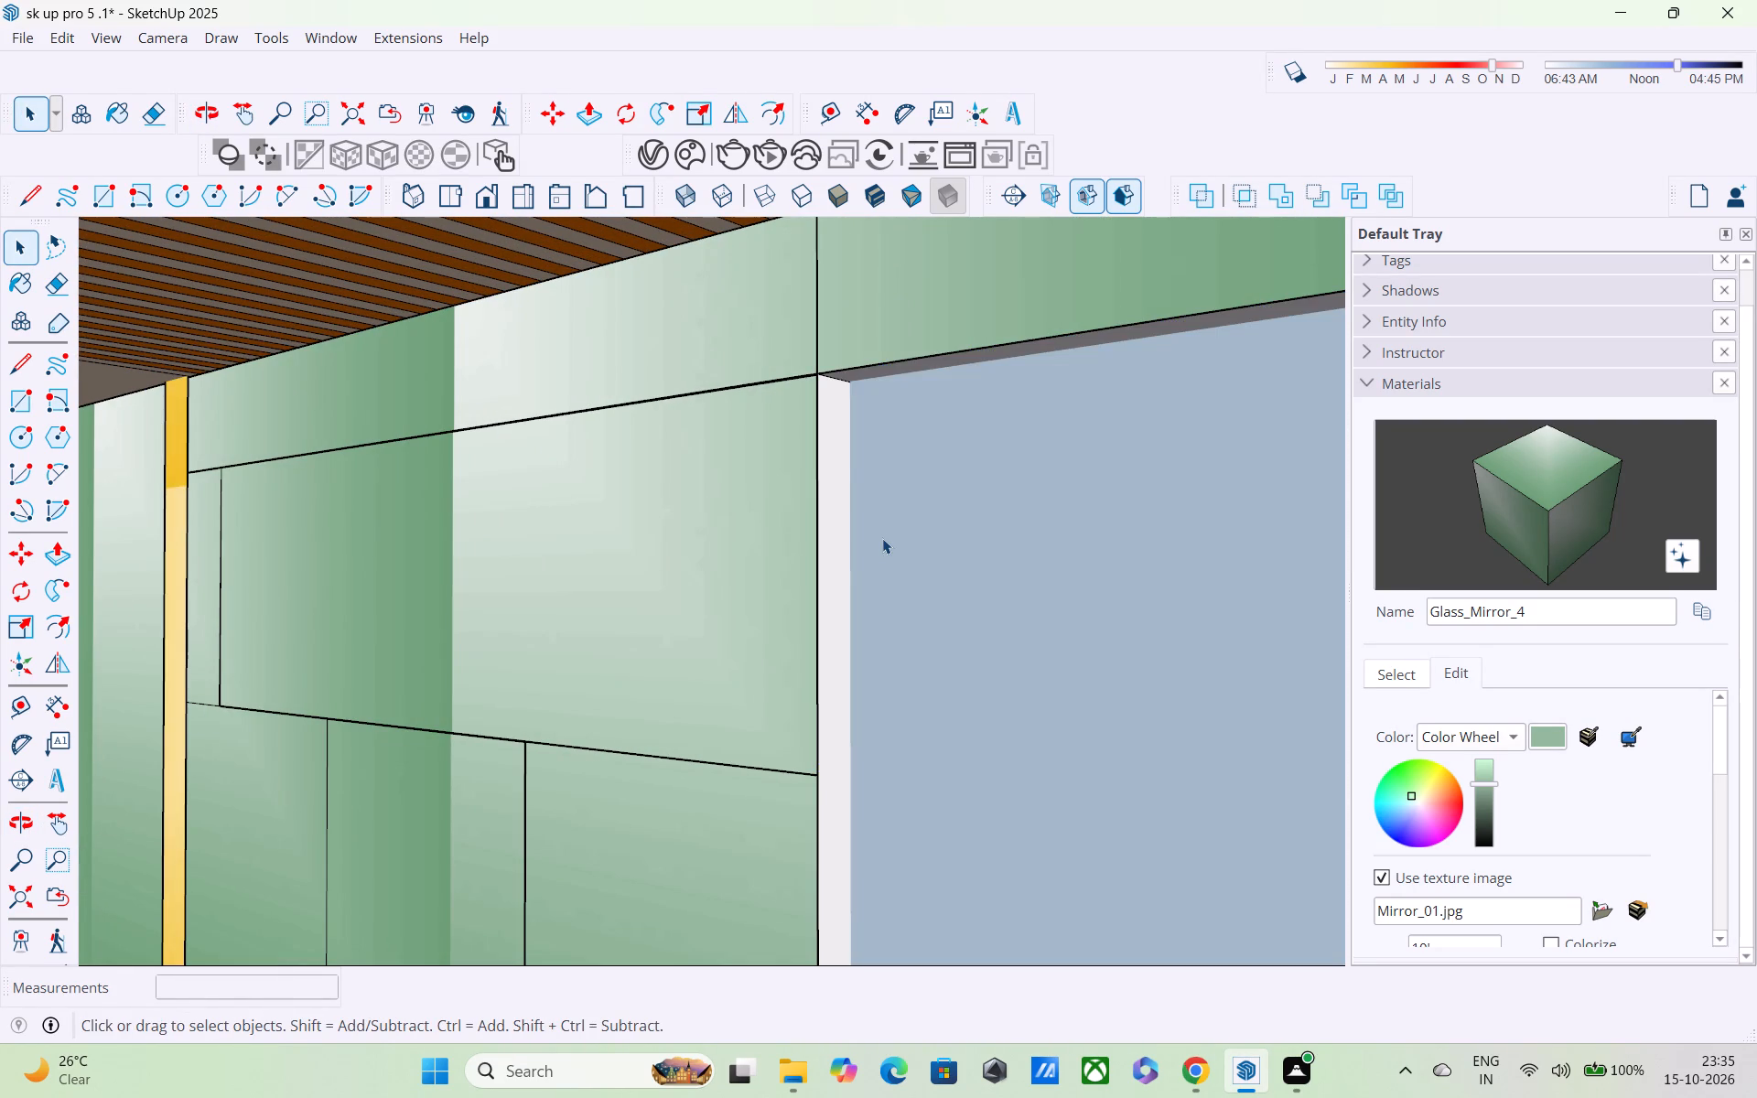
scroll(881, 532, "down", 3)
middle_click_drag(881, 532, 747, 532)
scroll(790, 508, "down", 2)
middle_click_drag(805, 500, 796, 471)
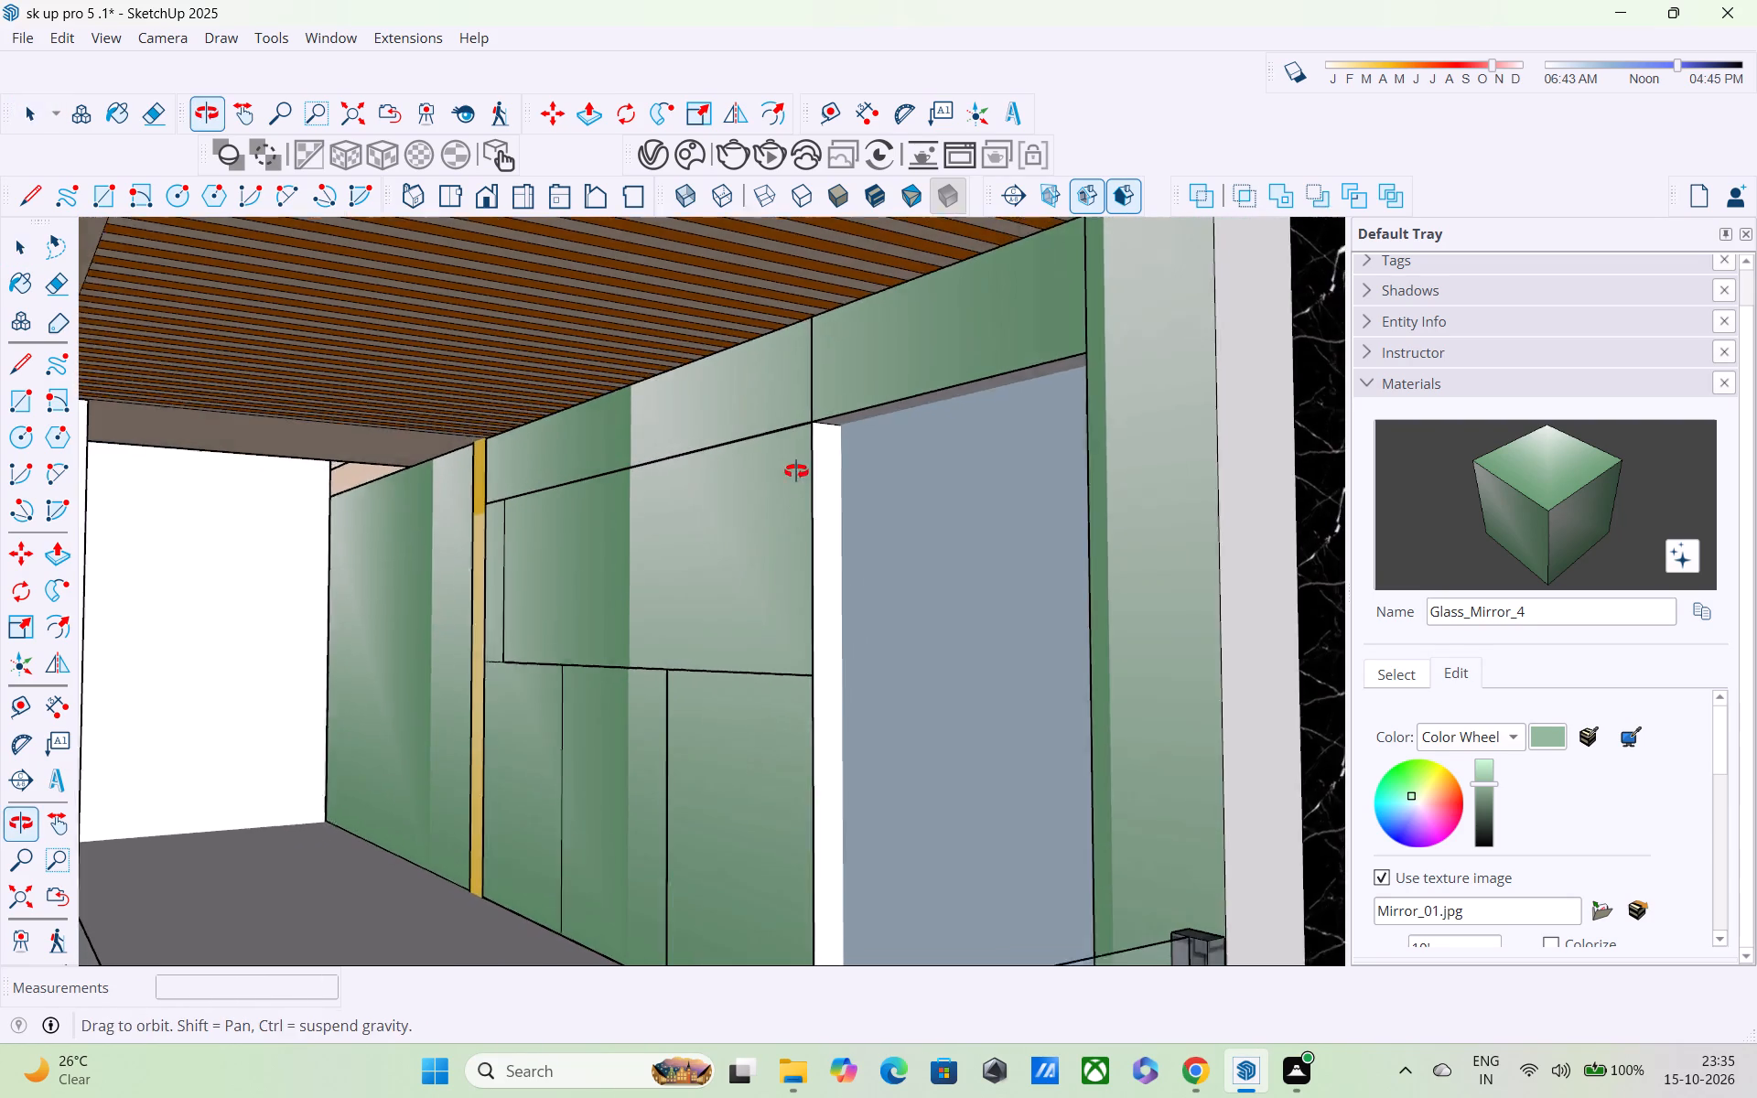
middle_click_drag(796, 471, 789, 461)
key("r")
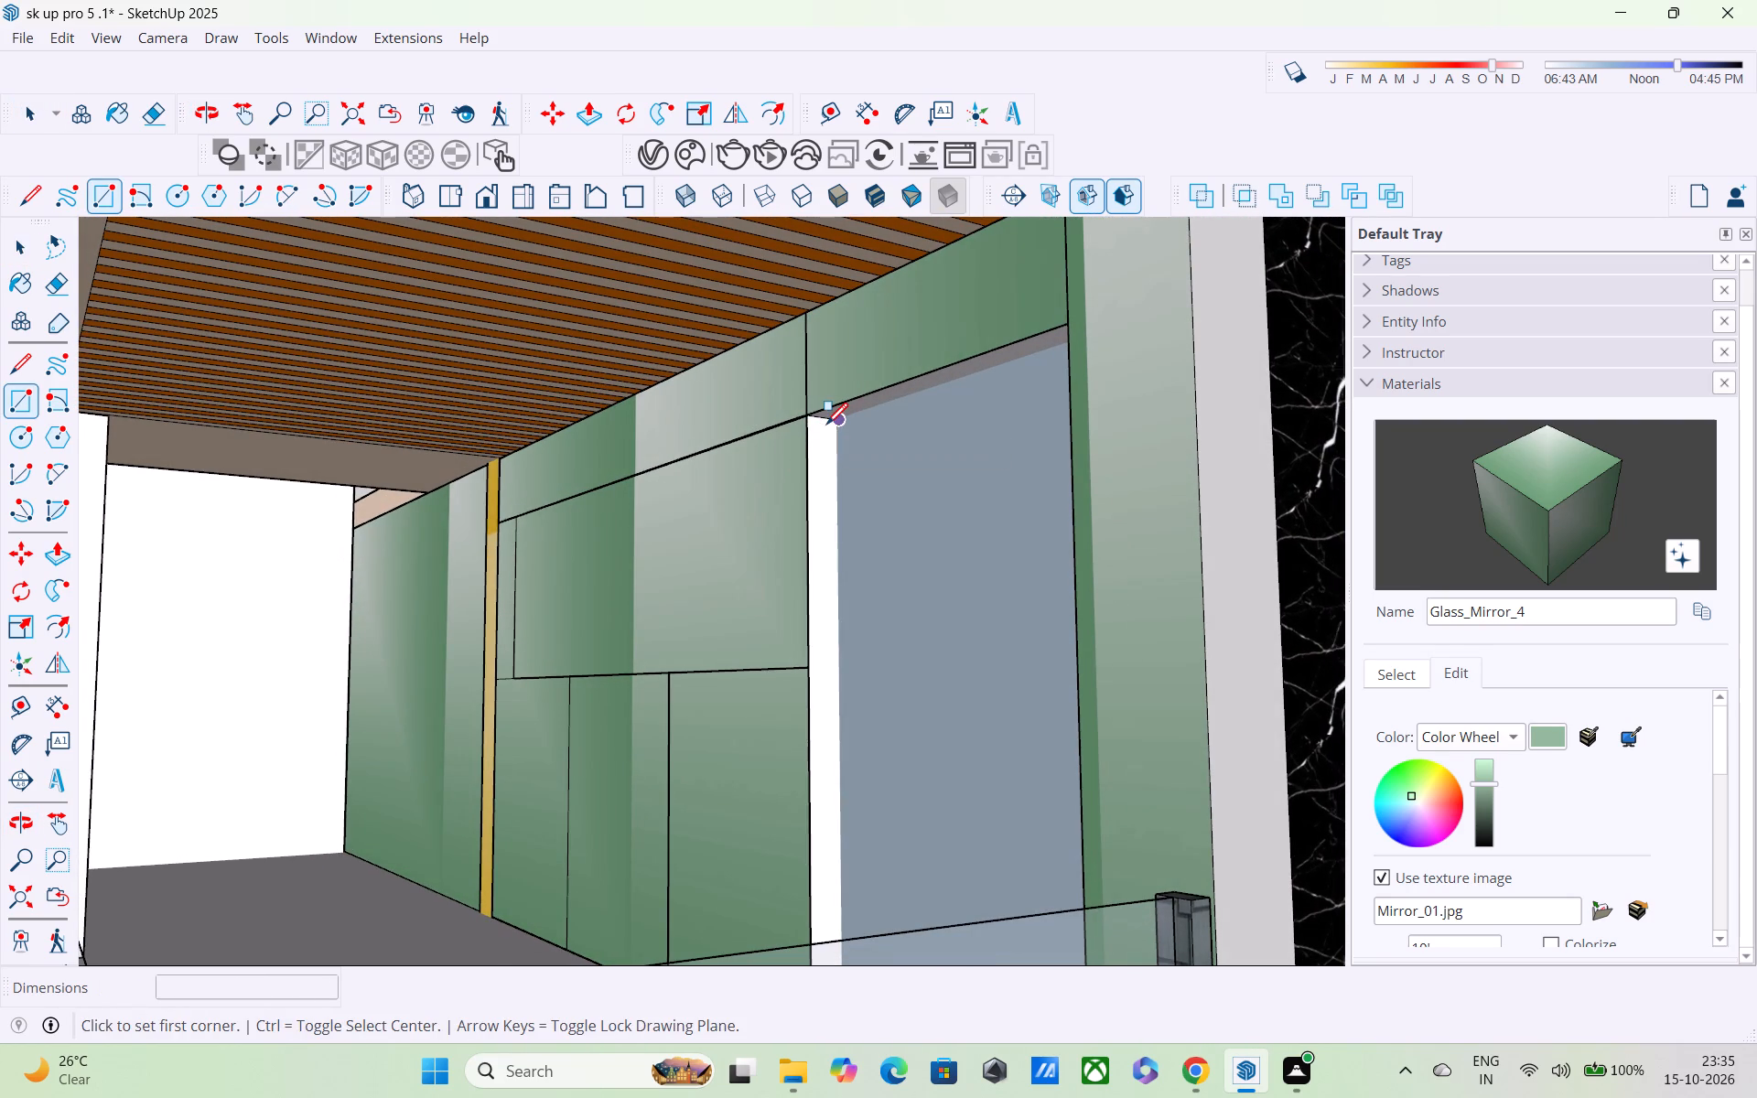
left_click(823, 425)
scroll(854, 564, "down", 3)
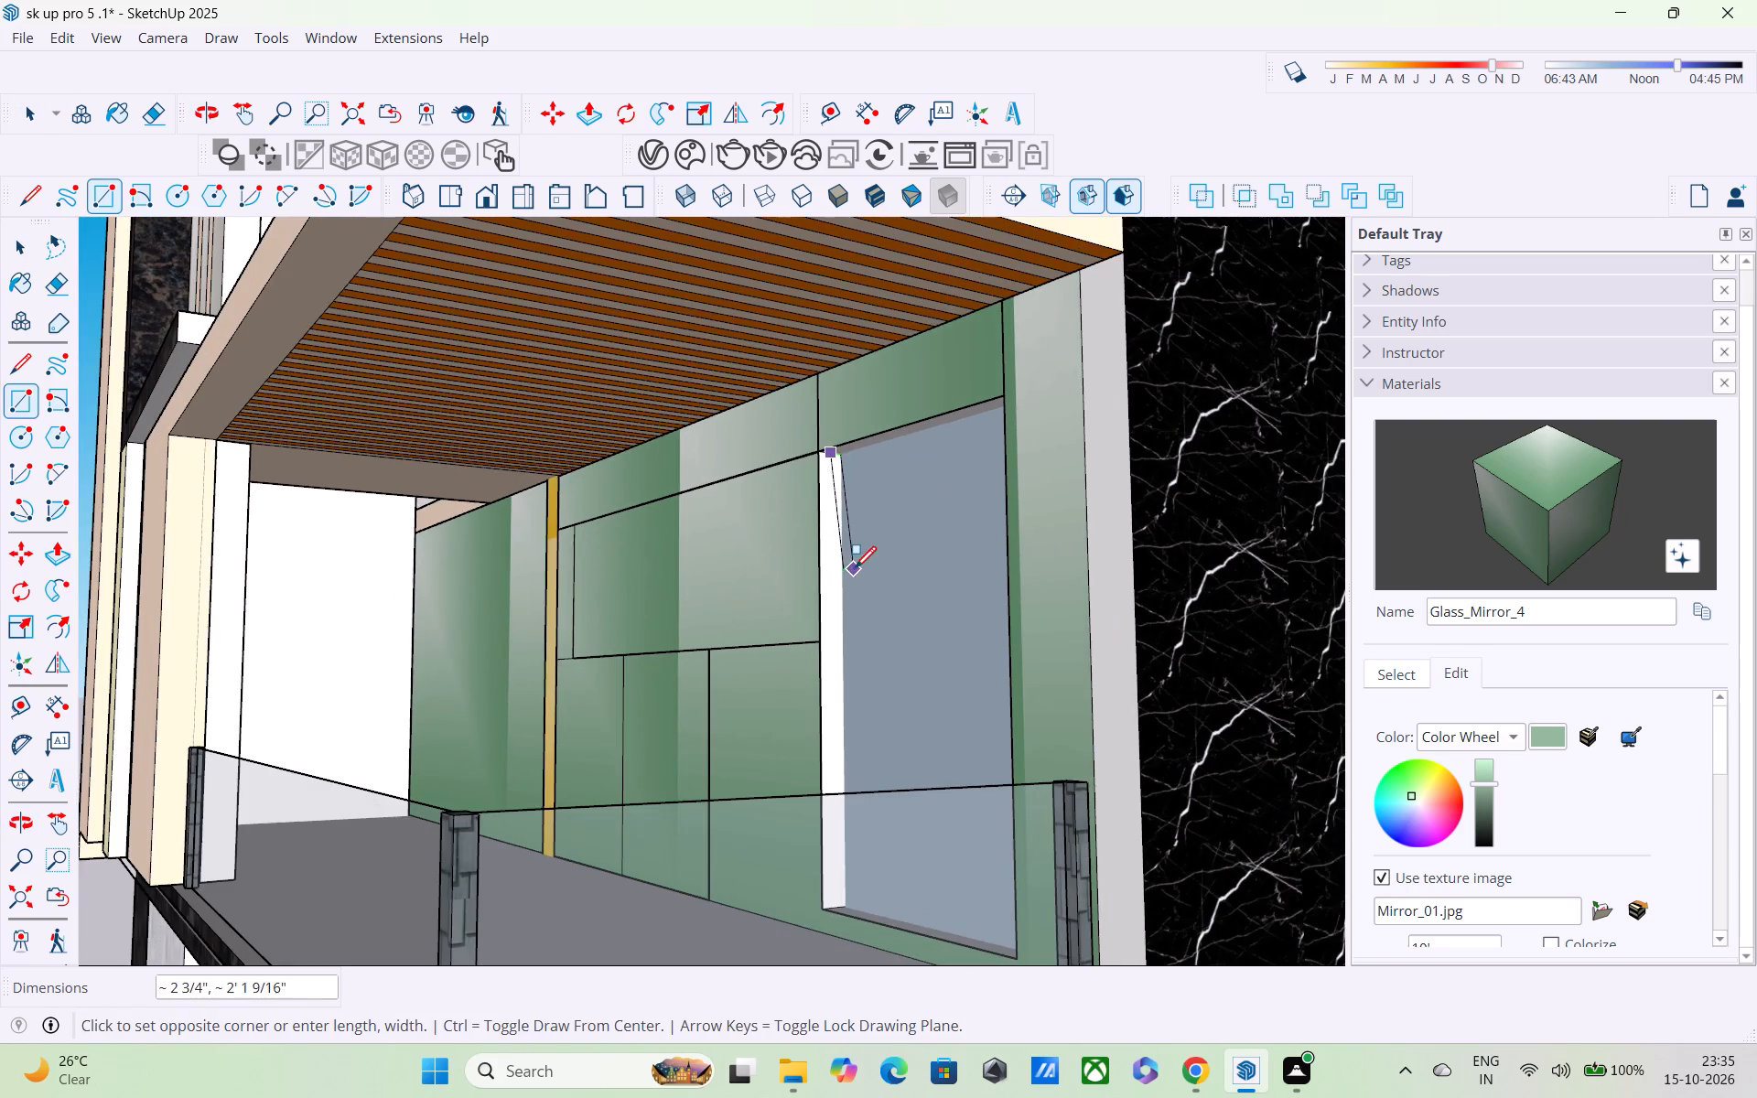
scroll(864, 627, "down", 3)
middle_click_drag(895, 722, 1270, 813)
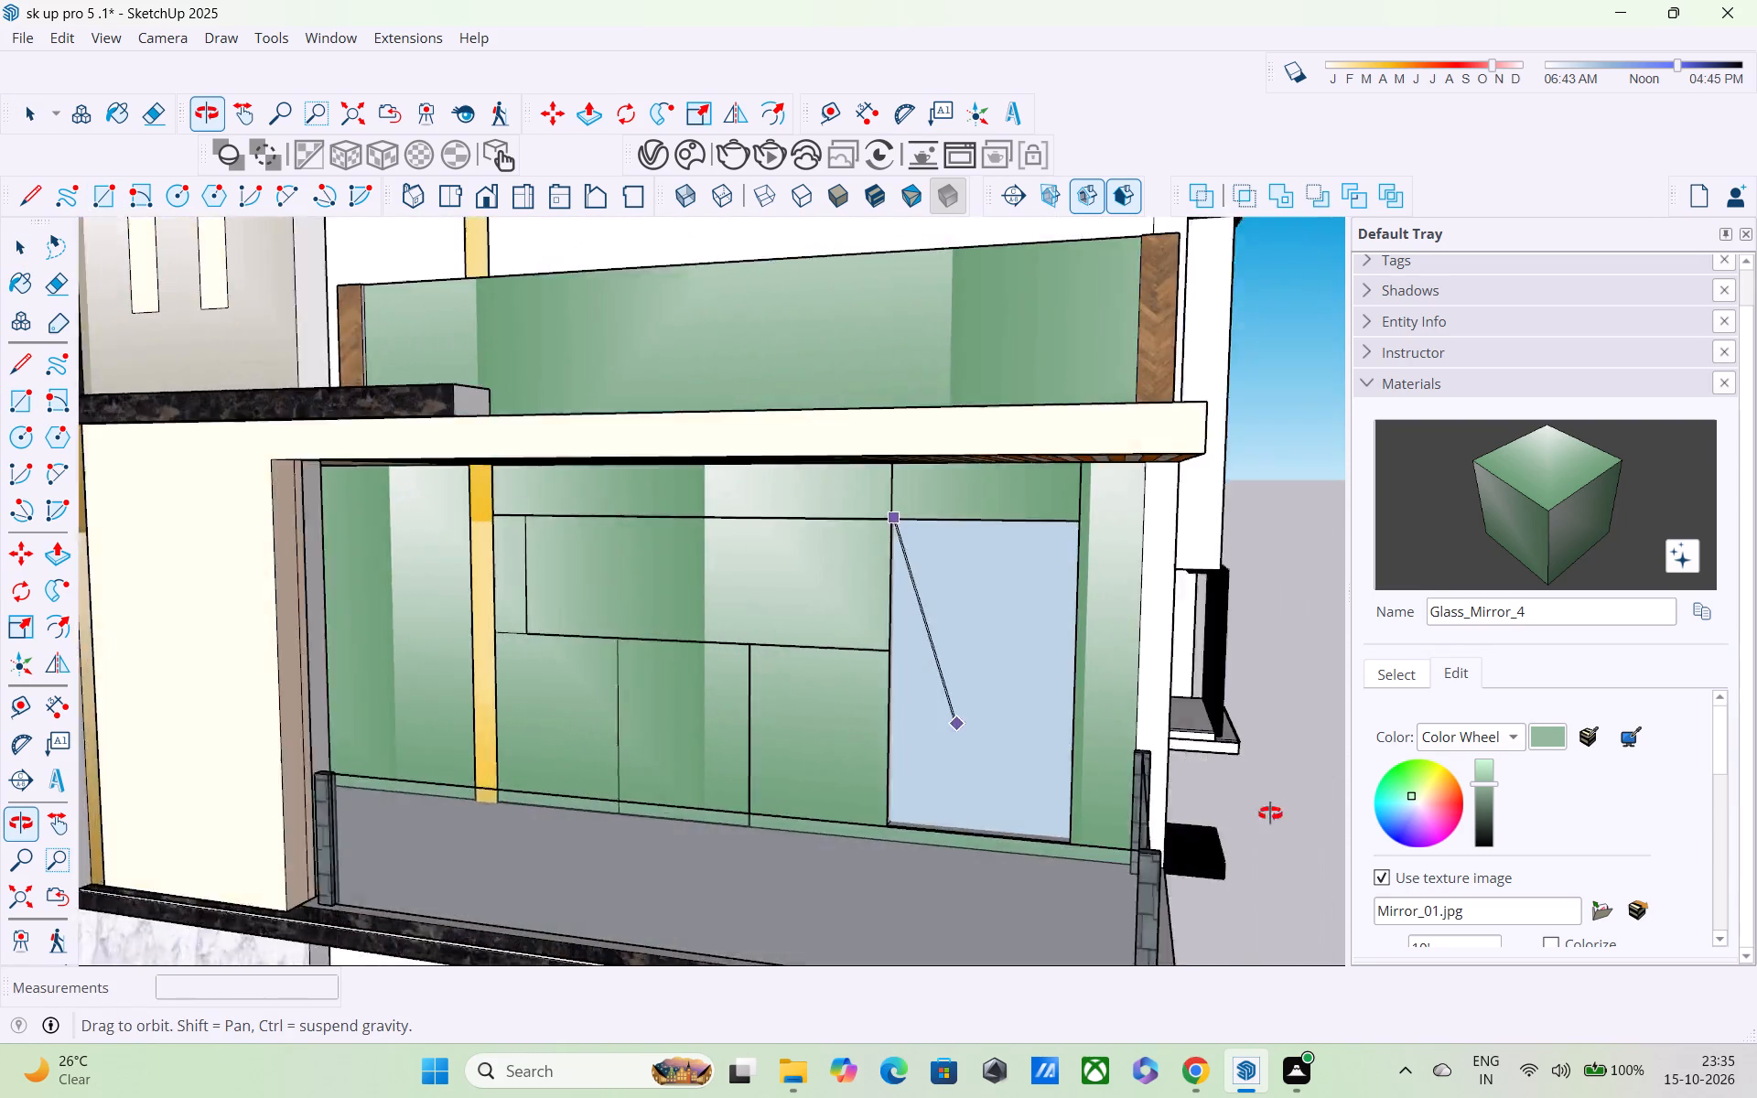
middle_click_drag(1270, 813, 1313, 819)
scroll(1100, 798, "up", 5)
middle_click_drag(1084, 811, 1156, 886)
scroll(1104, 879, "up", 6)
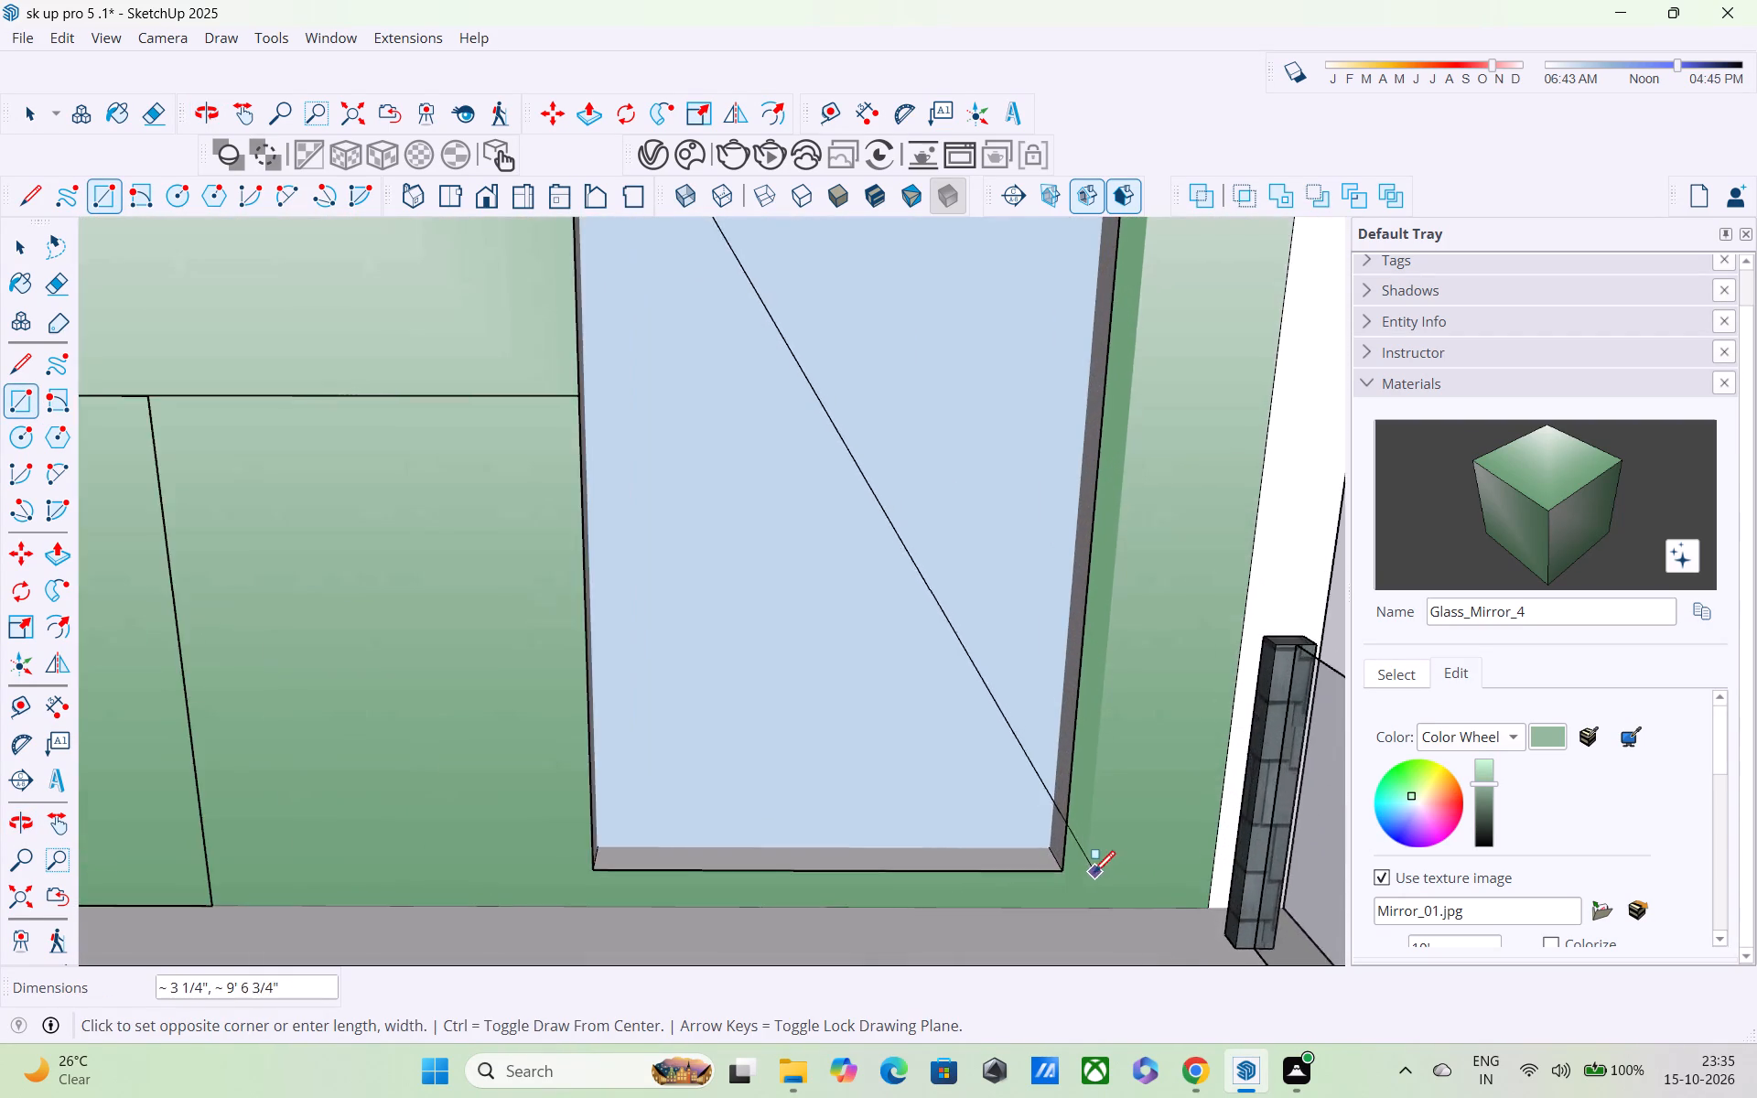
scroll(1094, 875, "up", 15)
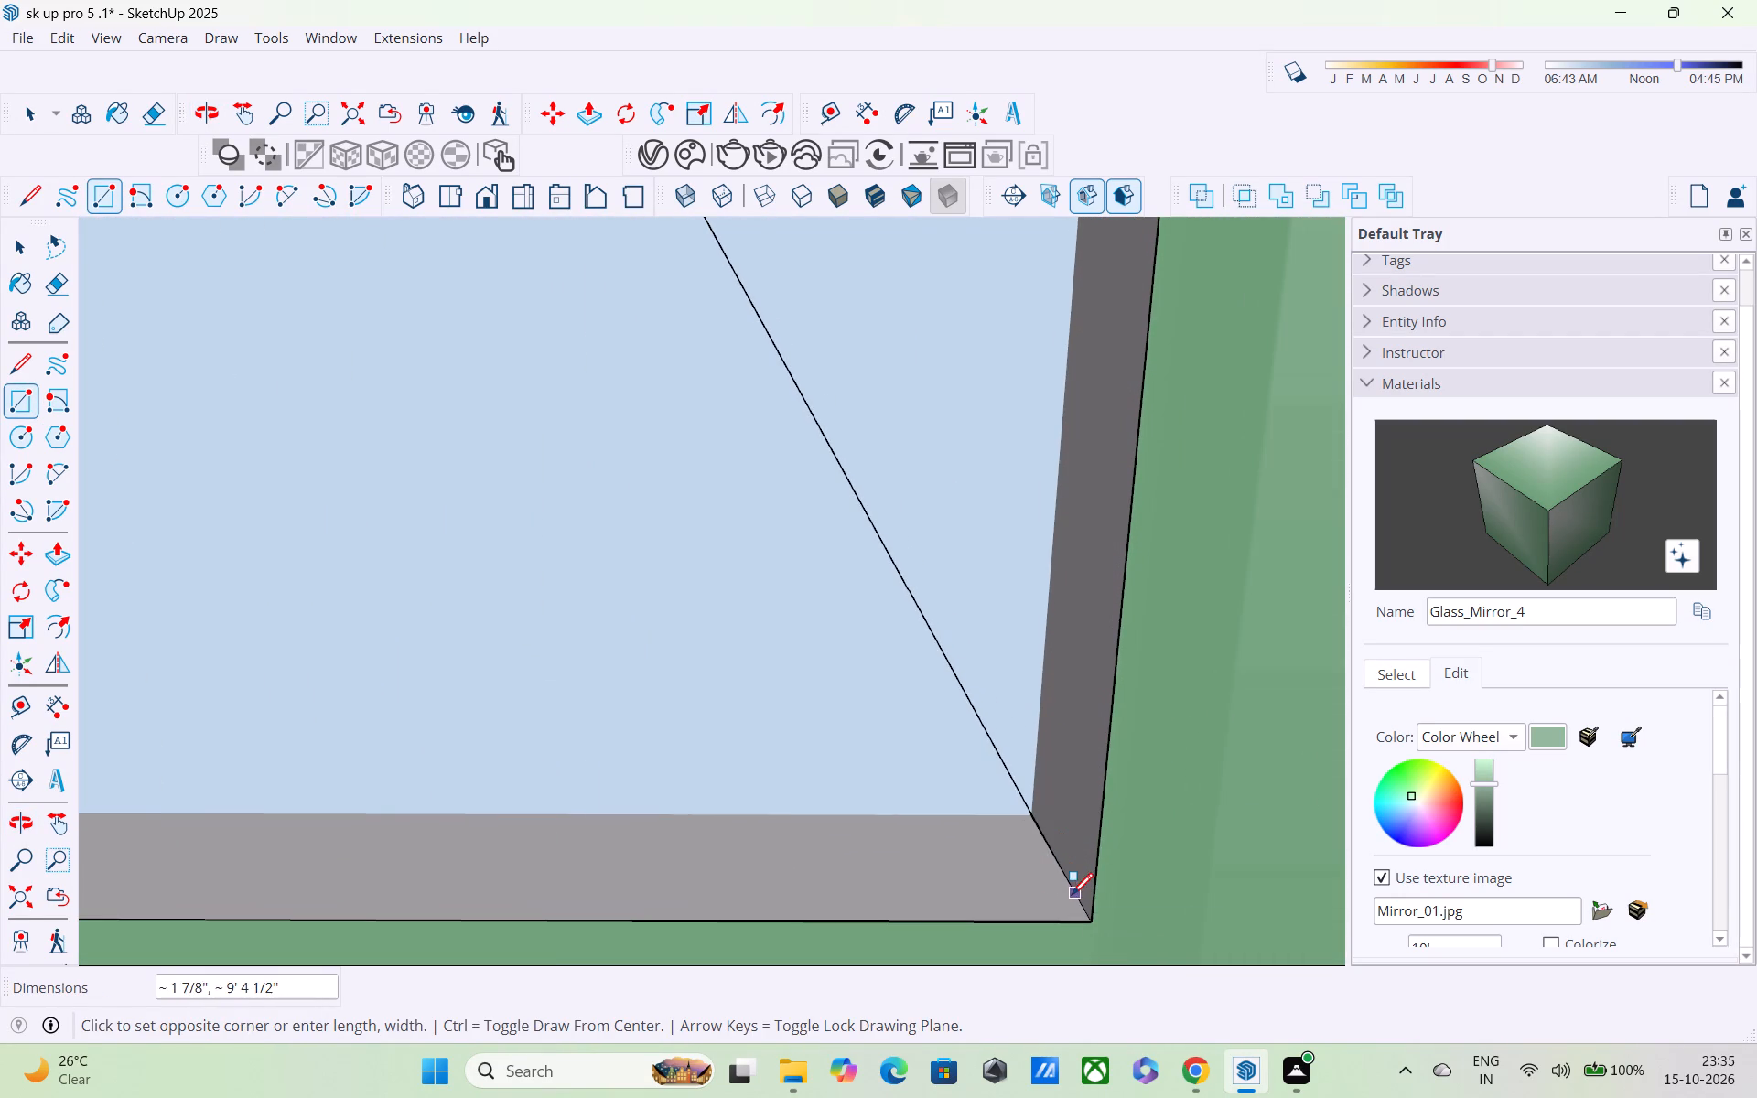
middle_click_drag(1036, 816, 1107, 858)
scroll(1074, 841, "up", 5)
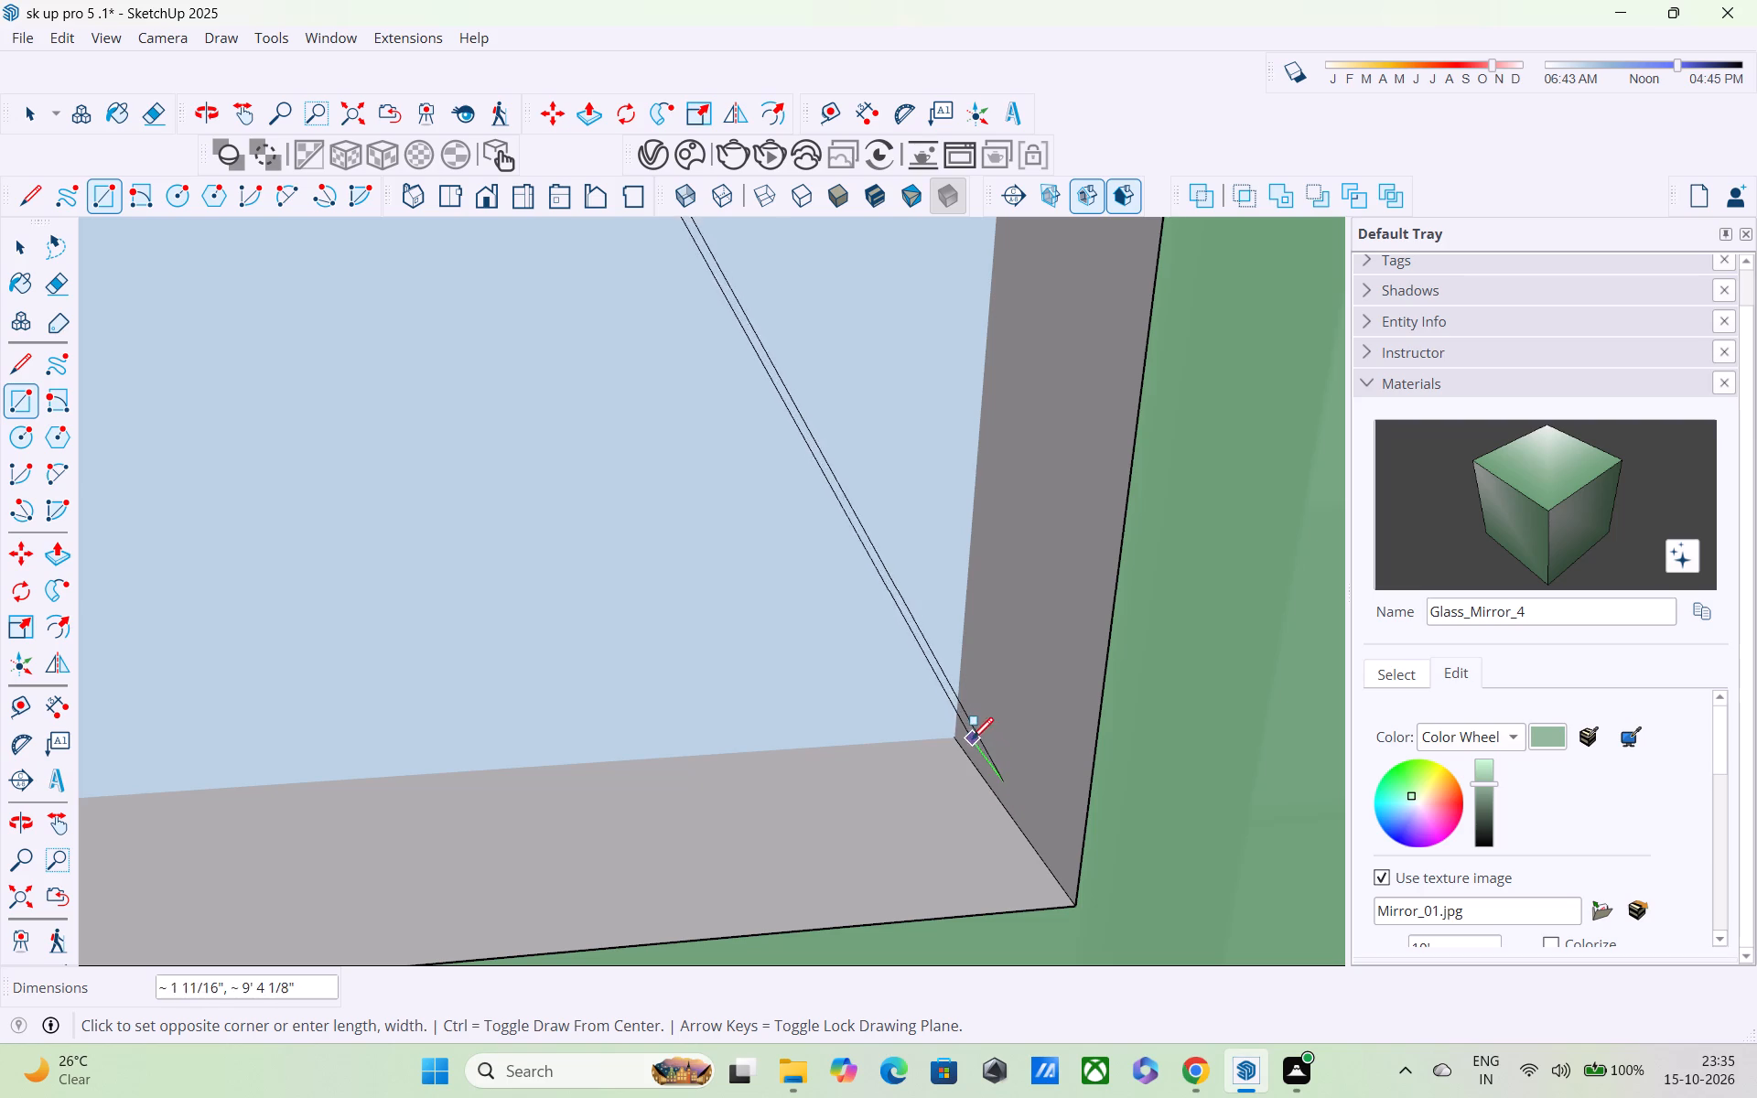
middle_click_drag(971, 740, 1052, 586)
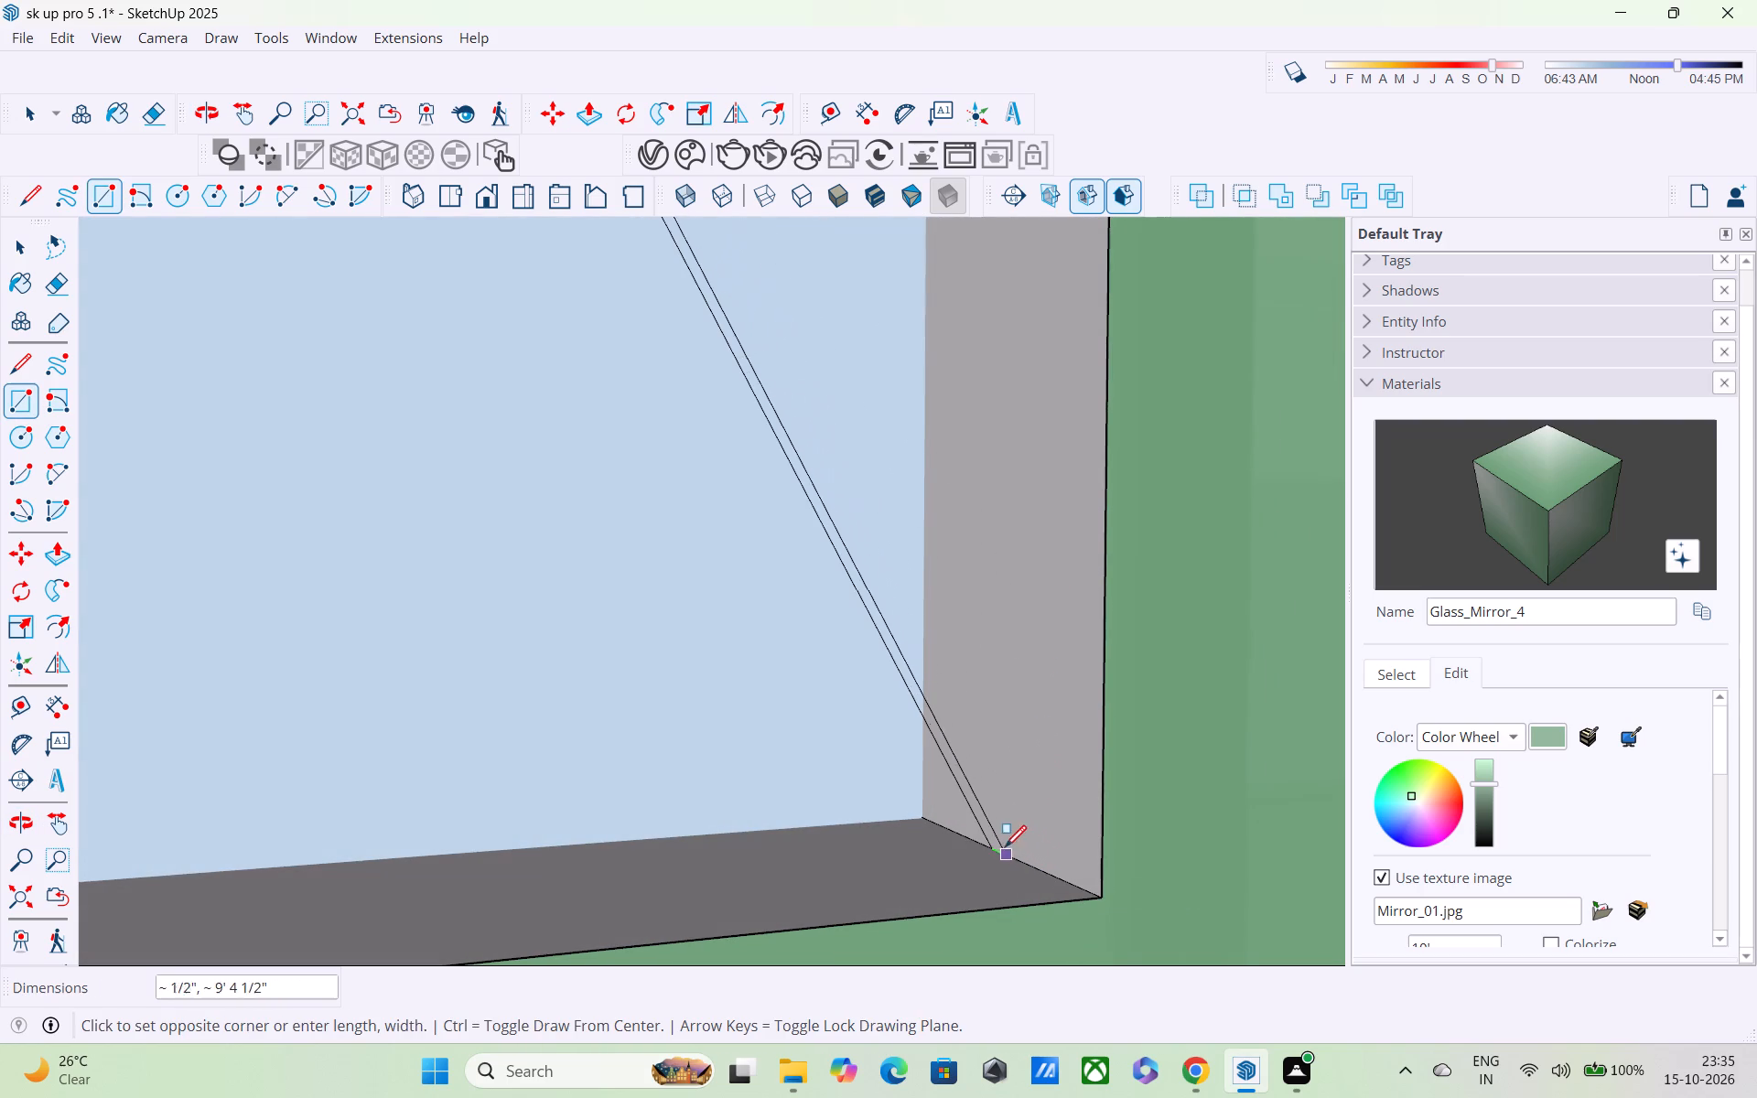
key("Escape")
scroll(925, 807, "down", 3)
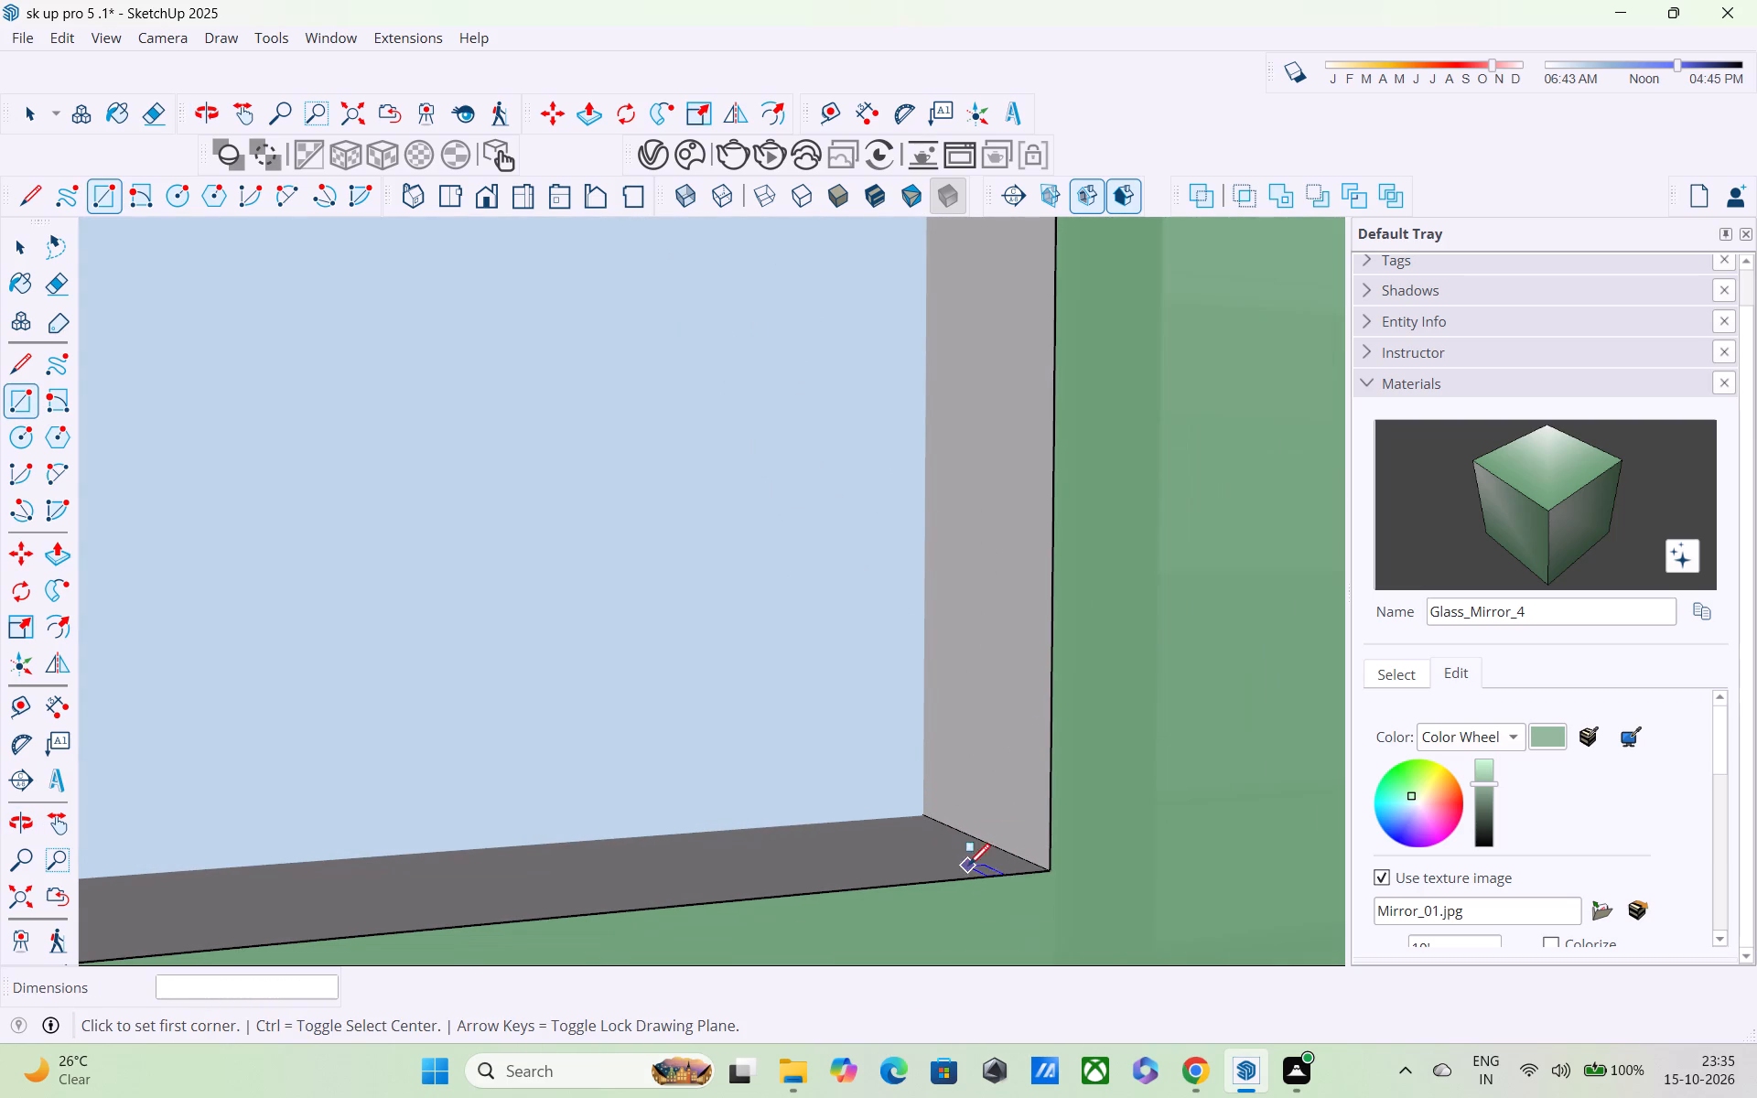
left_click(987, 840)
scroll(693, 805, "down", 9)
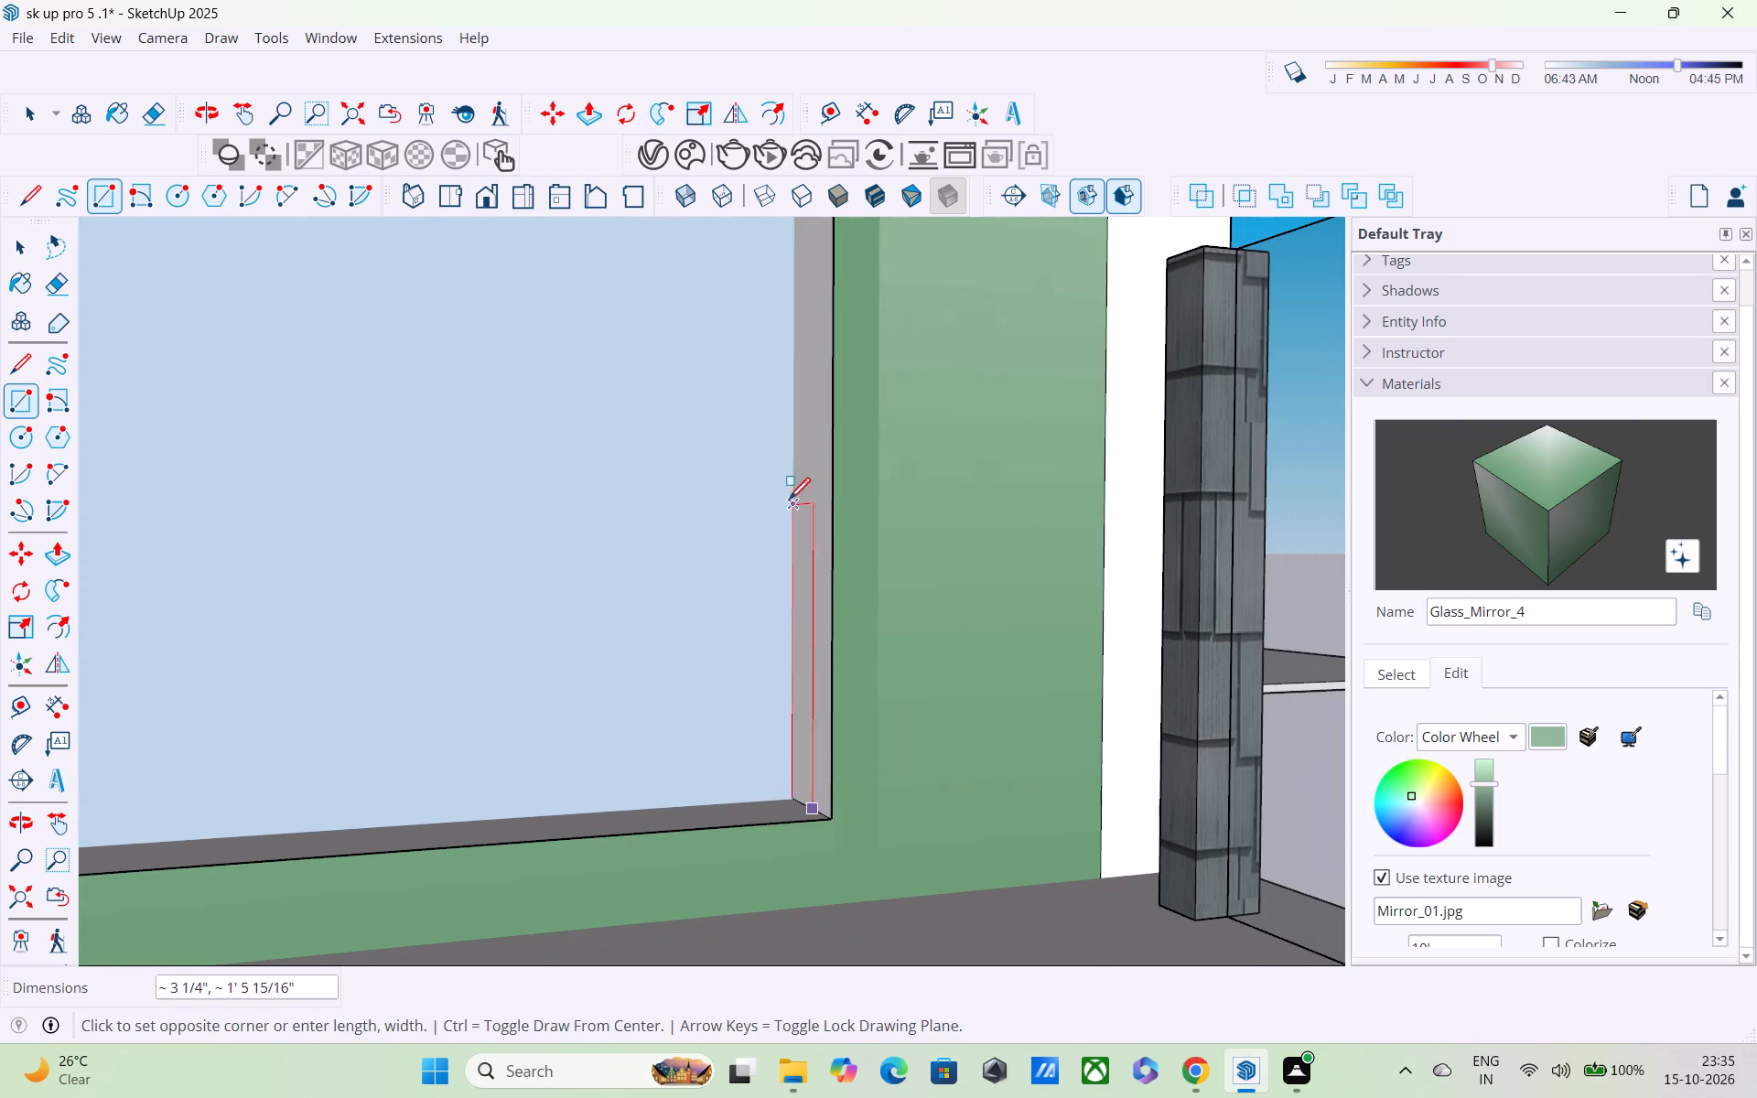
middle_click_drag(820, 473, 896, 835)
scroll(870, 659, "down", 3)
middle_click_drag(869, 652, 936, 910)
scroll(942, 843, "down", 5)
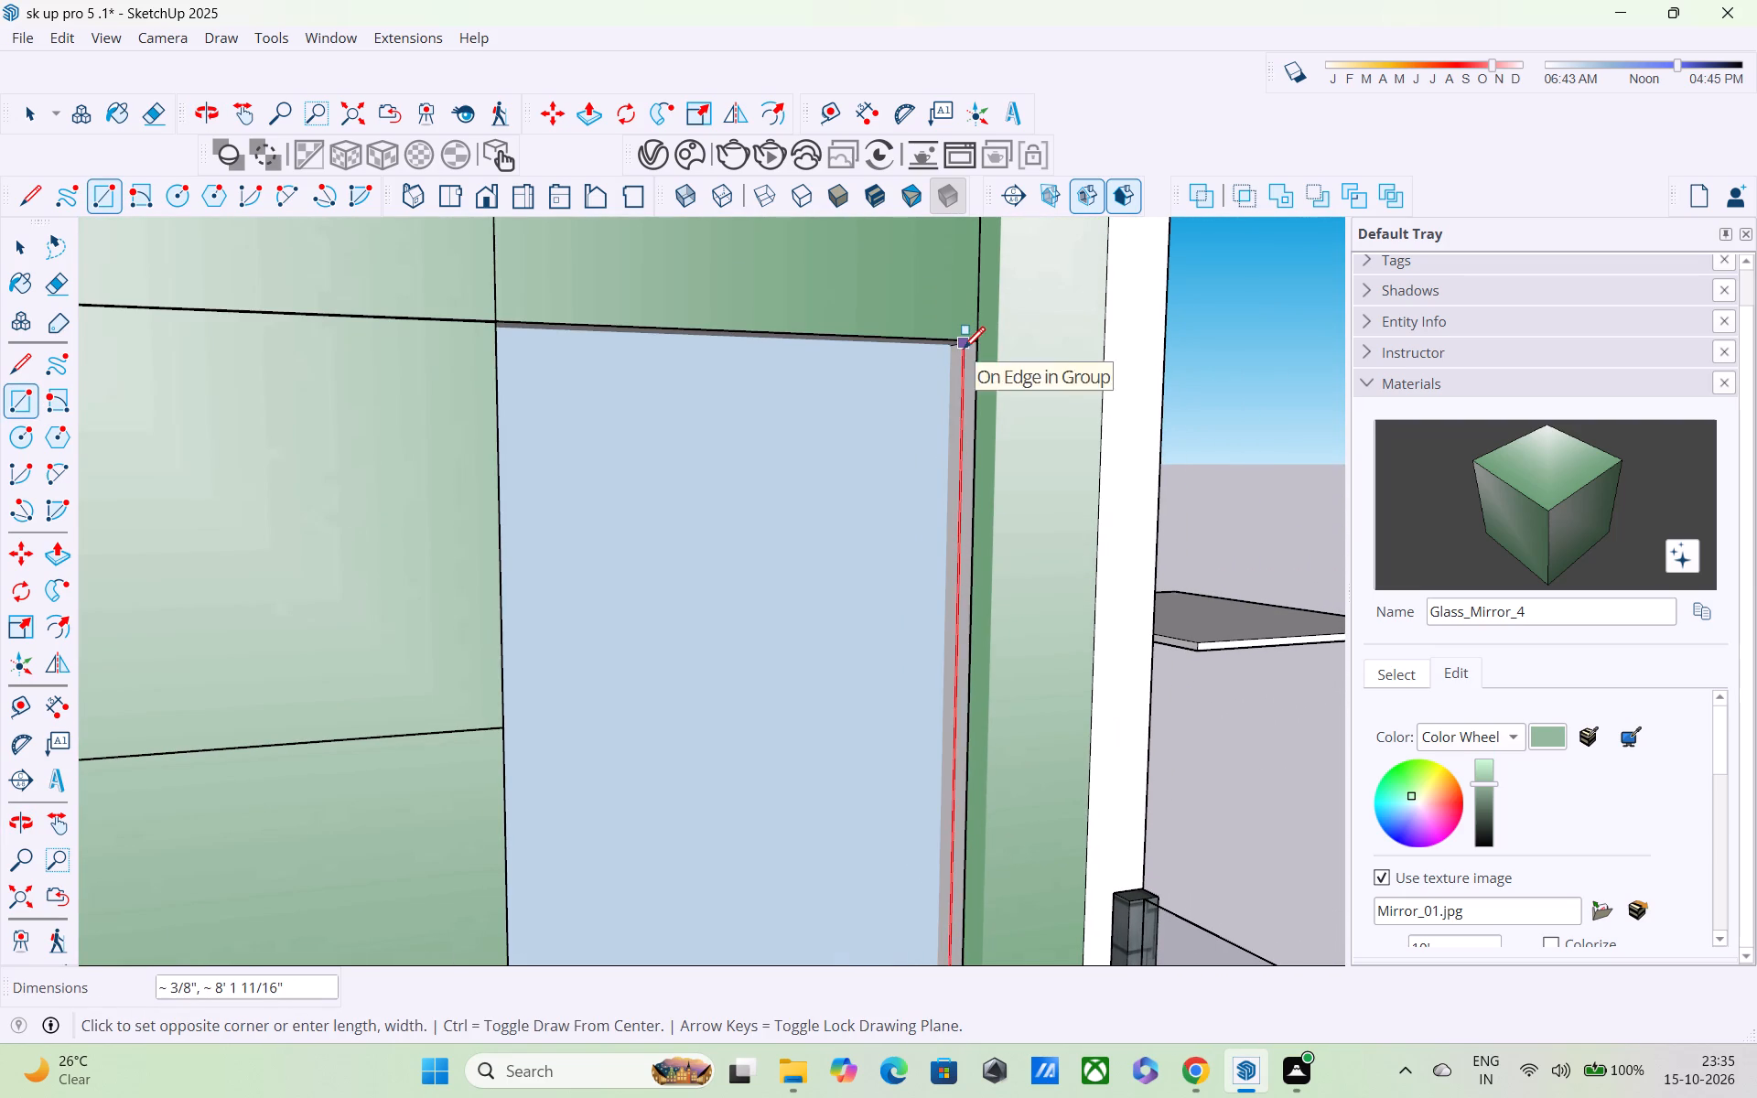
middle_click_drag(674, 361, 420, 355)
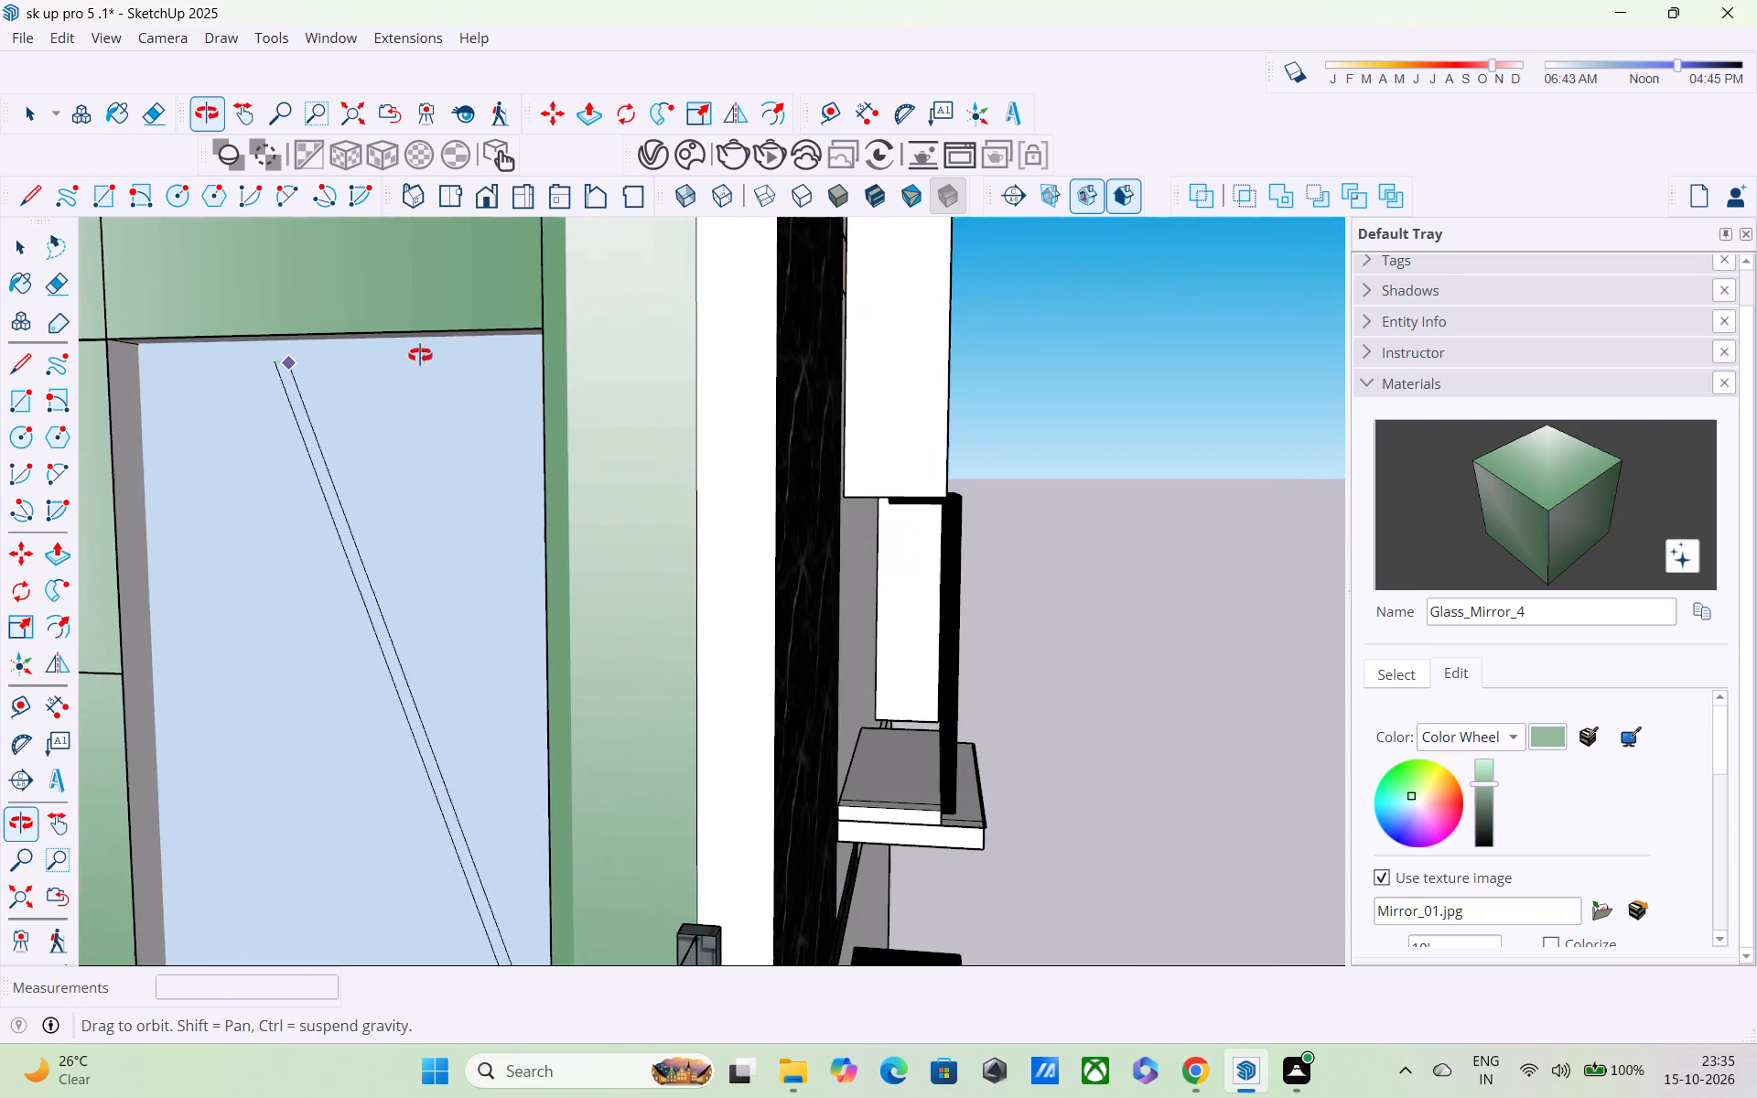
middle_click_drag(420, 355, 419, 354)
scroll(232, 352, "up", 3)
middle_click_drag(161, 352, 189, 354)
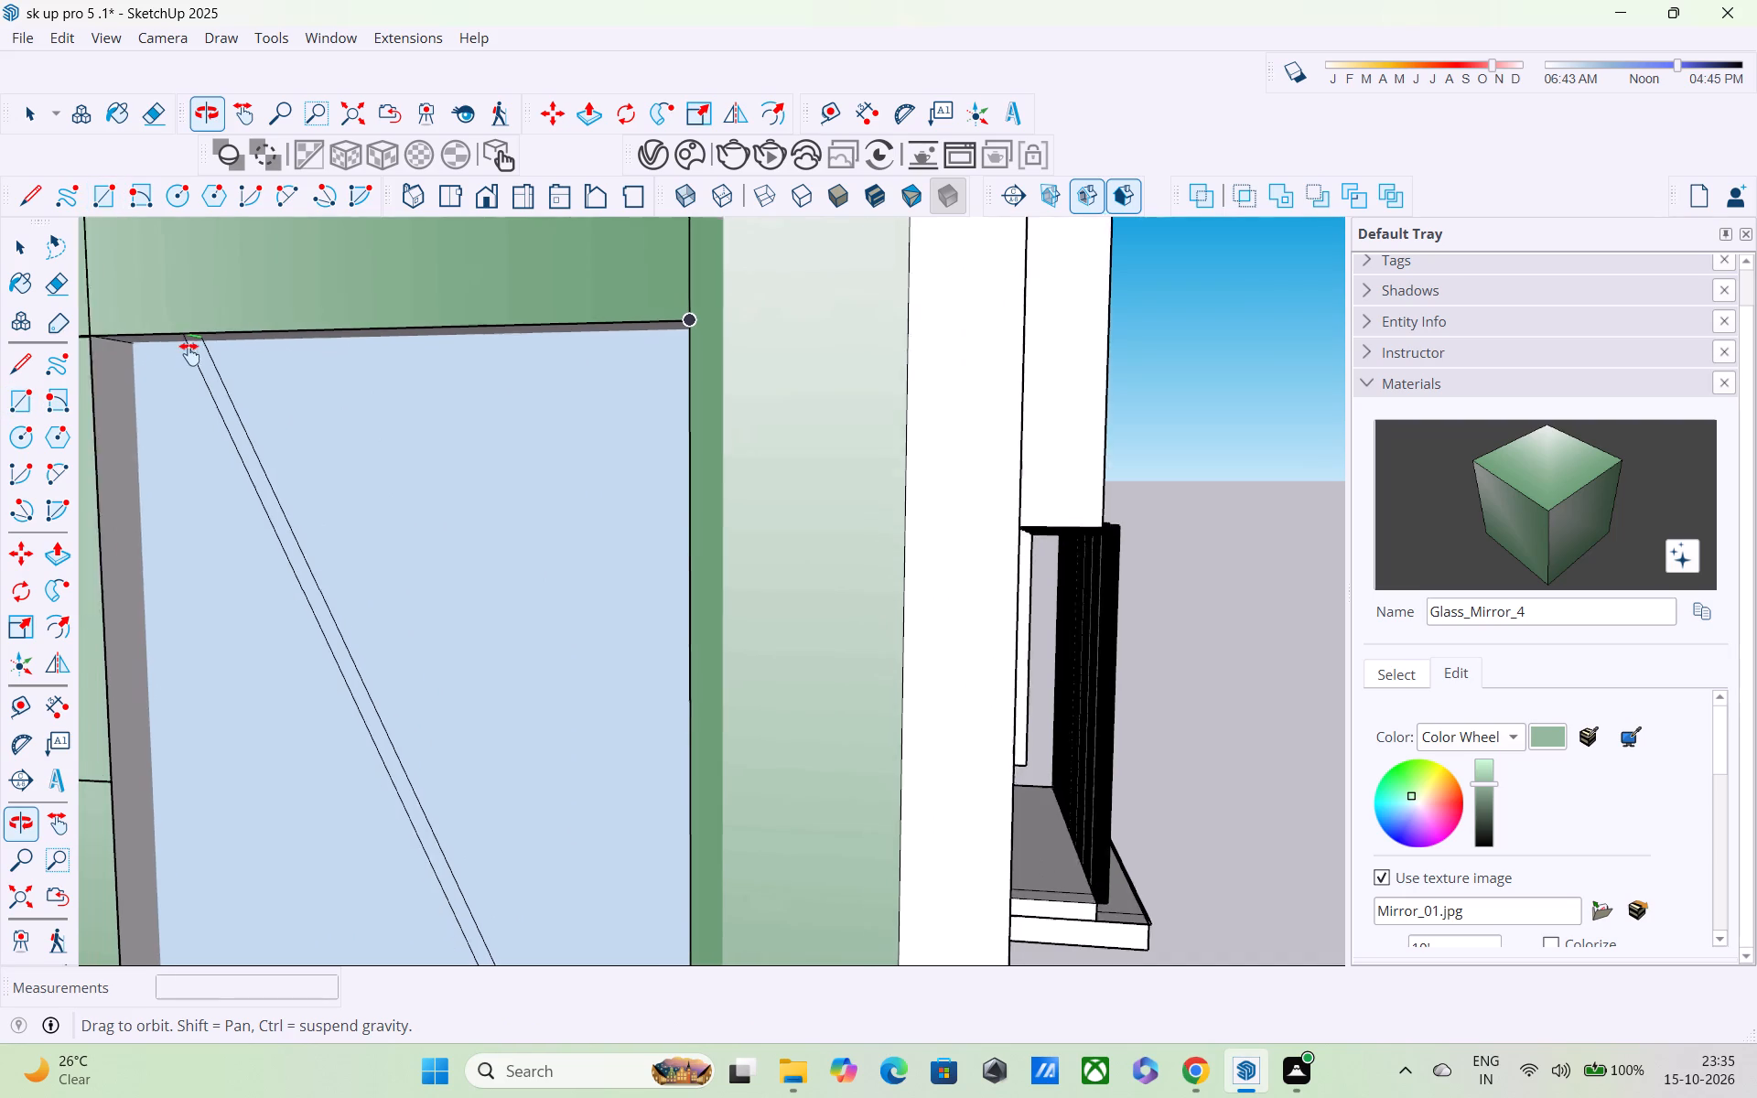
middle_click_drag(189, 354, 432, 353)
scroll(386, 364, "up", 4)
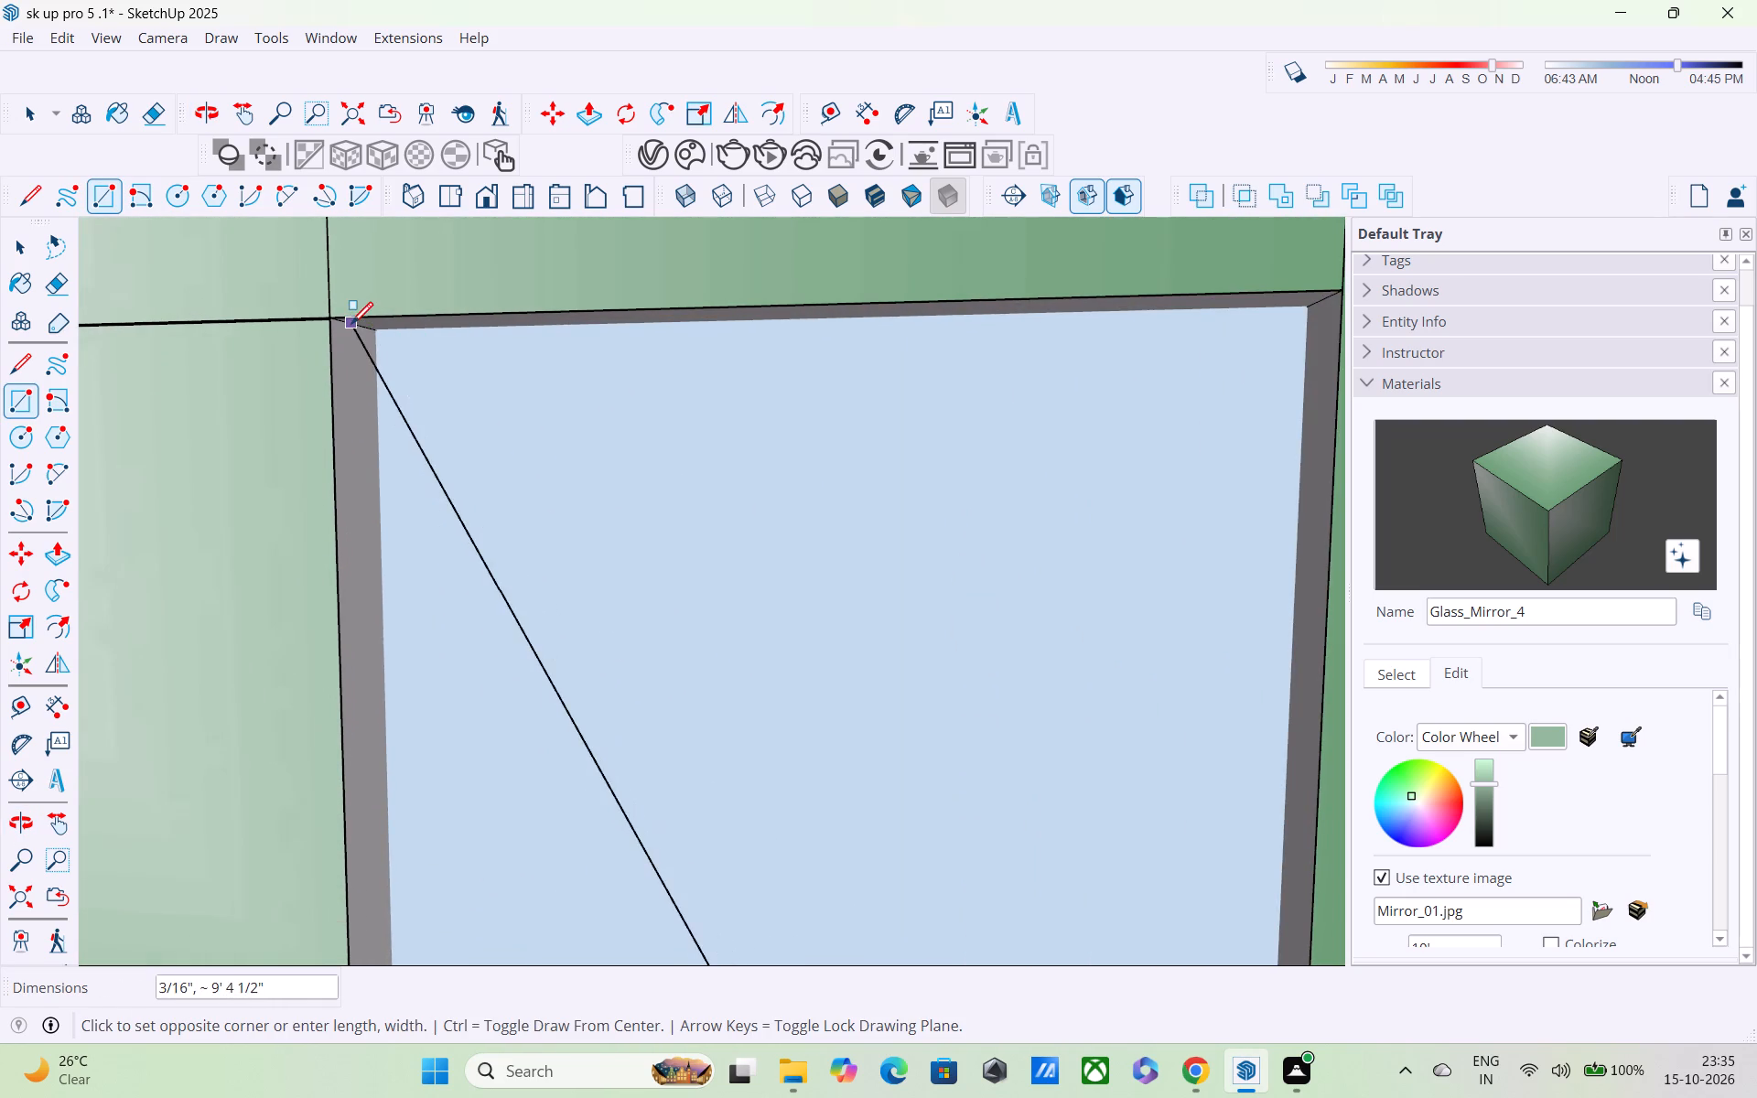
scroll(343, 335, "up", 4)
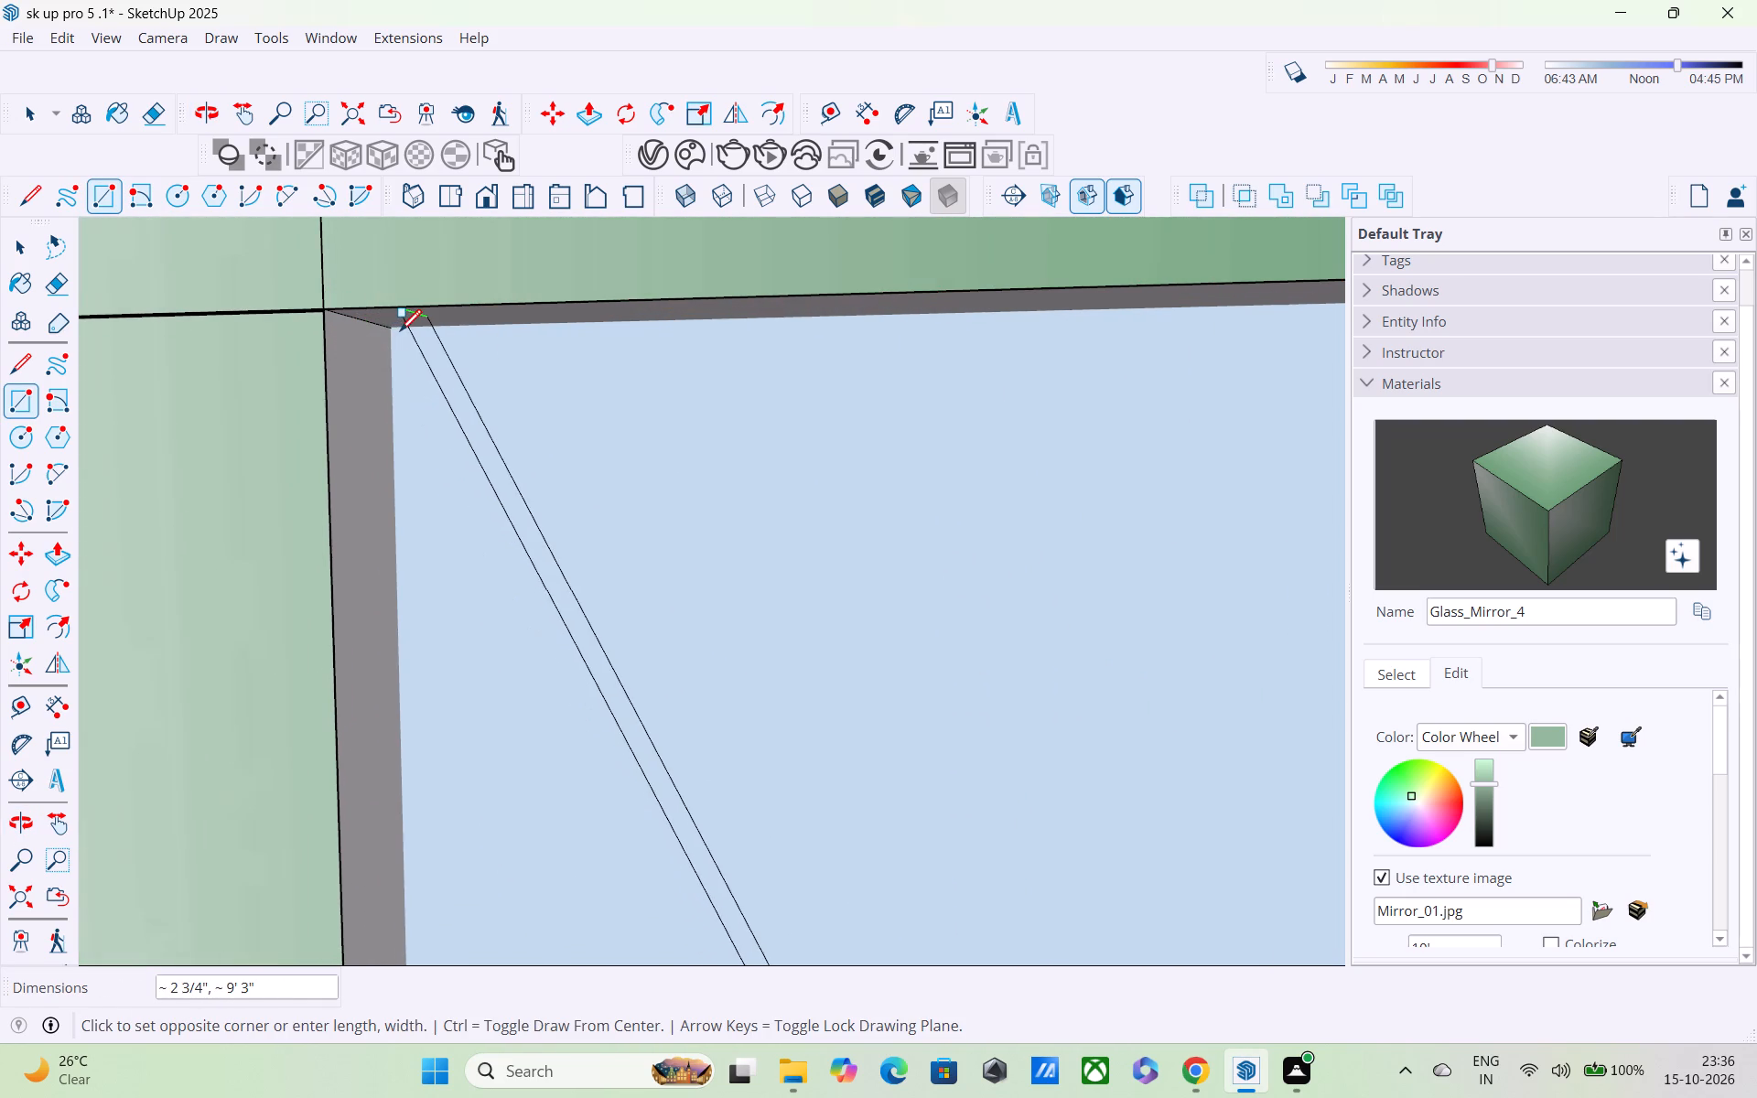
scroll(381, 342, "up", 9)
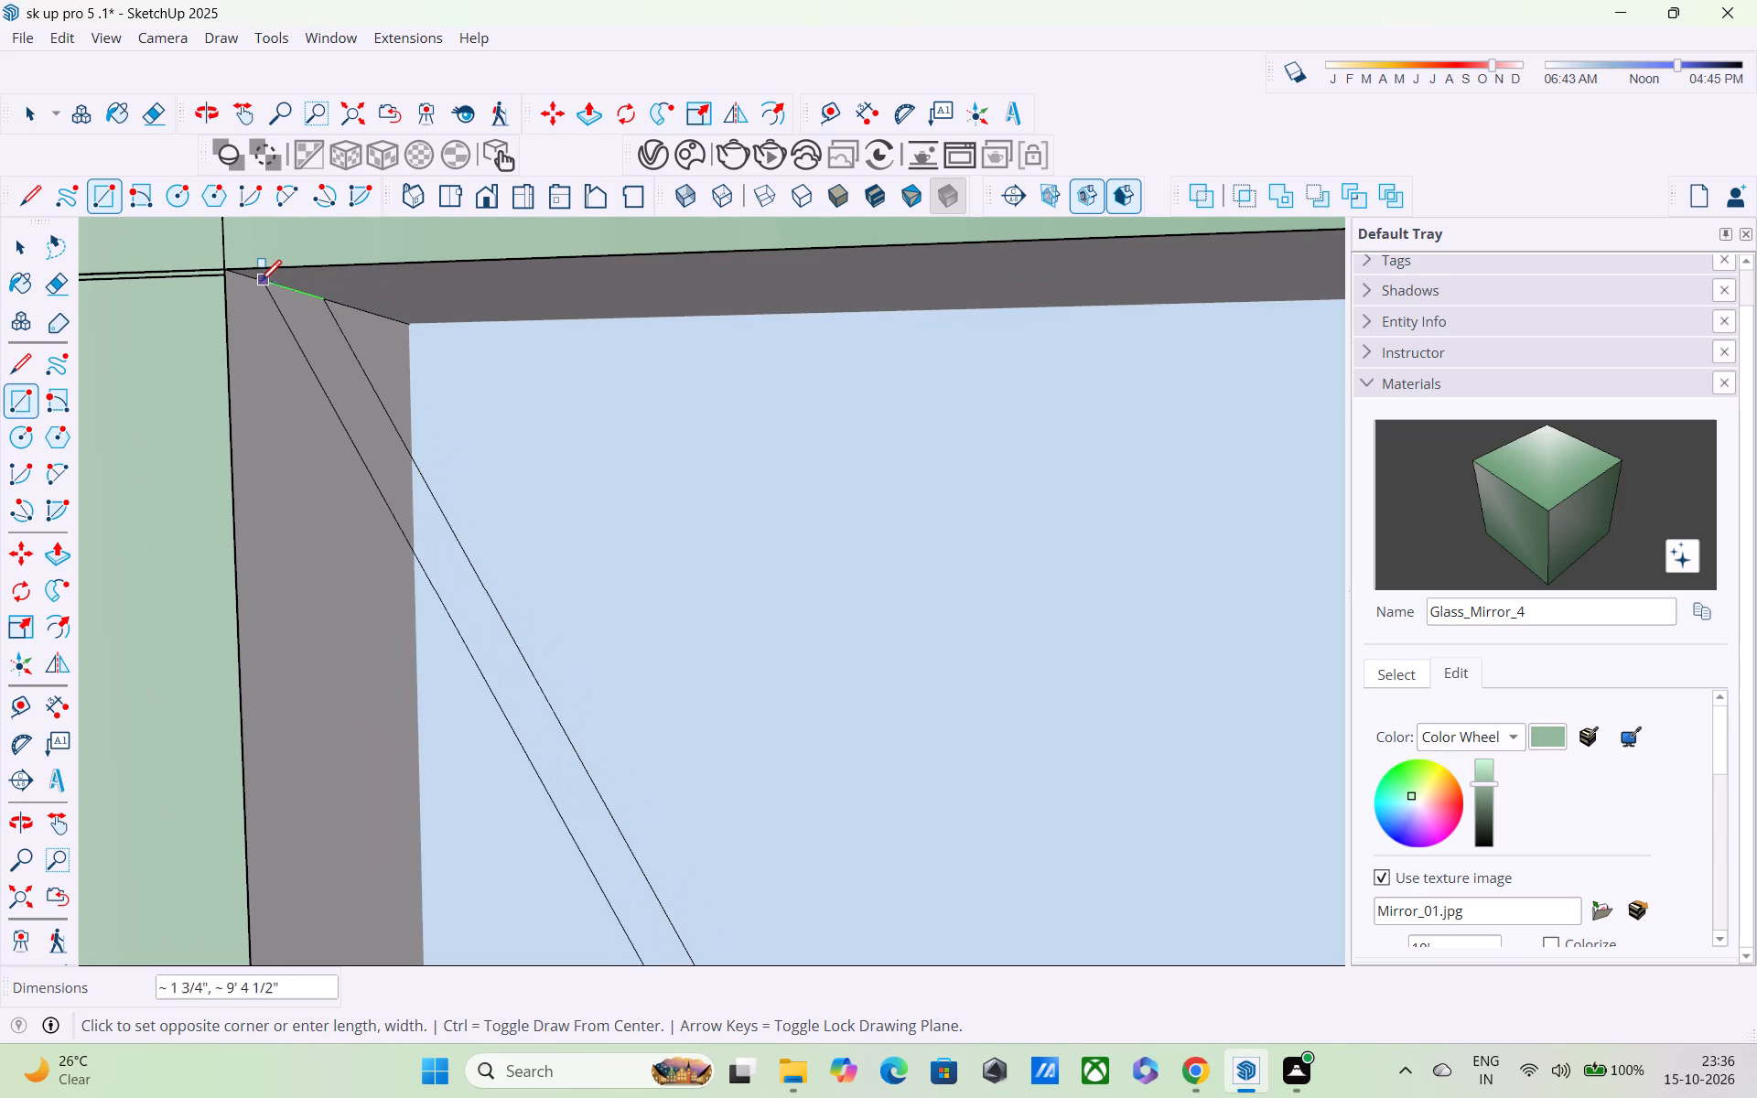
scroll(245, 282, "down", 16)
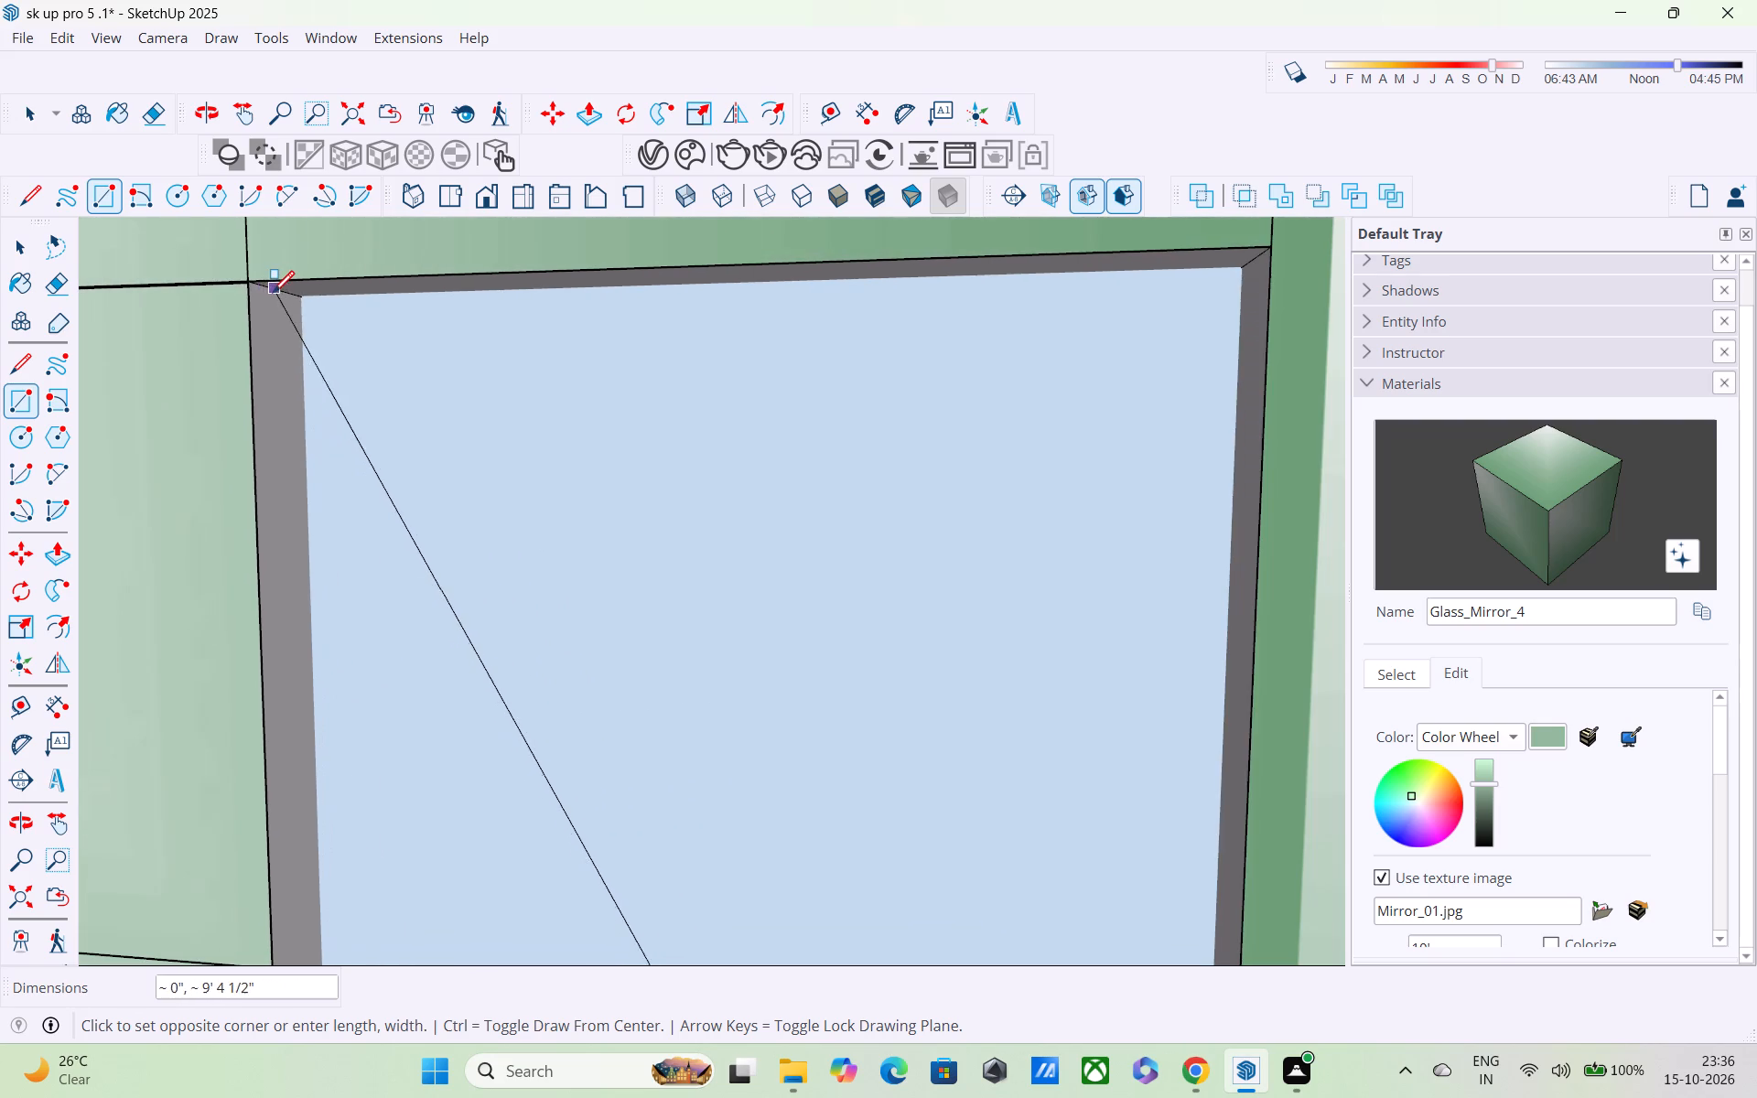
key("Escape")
Close the balcony wall group and clear the selection.
scroll(310, 317, "down", 5)
scroll(436, 382, "down", 4)
middle_click_drag(477, 410, 501, 360)
scroll(505, 376, "down", 3)
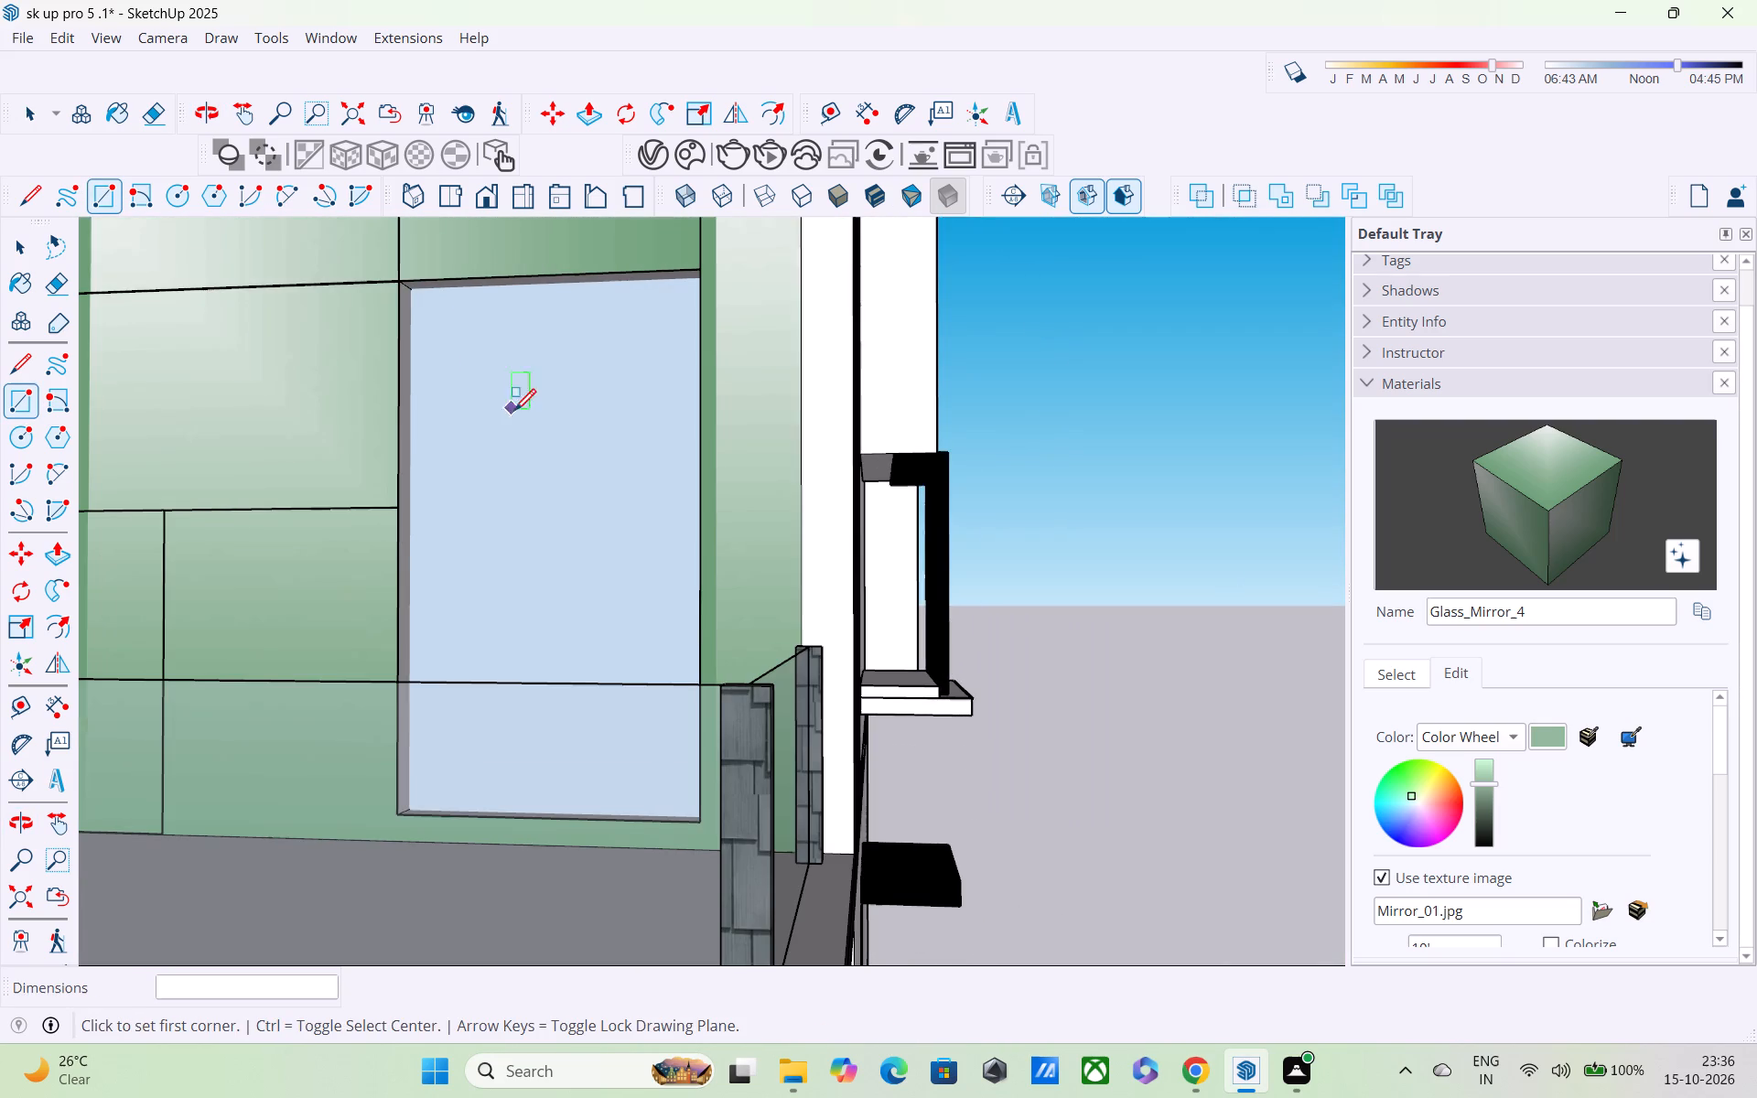
key("space")
left_click(525, 434)
left_click(612, 452)
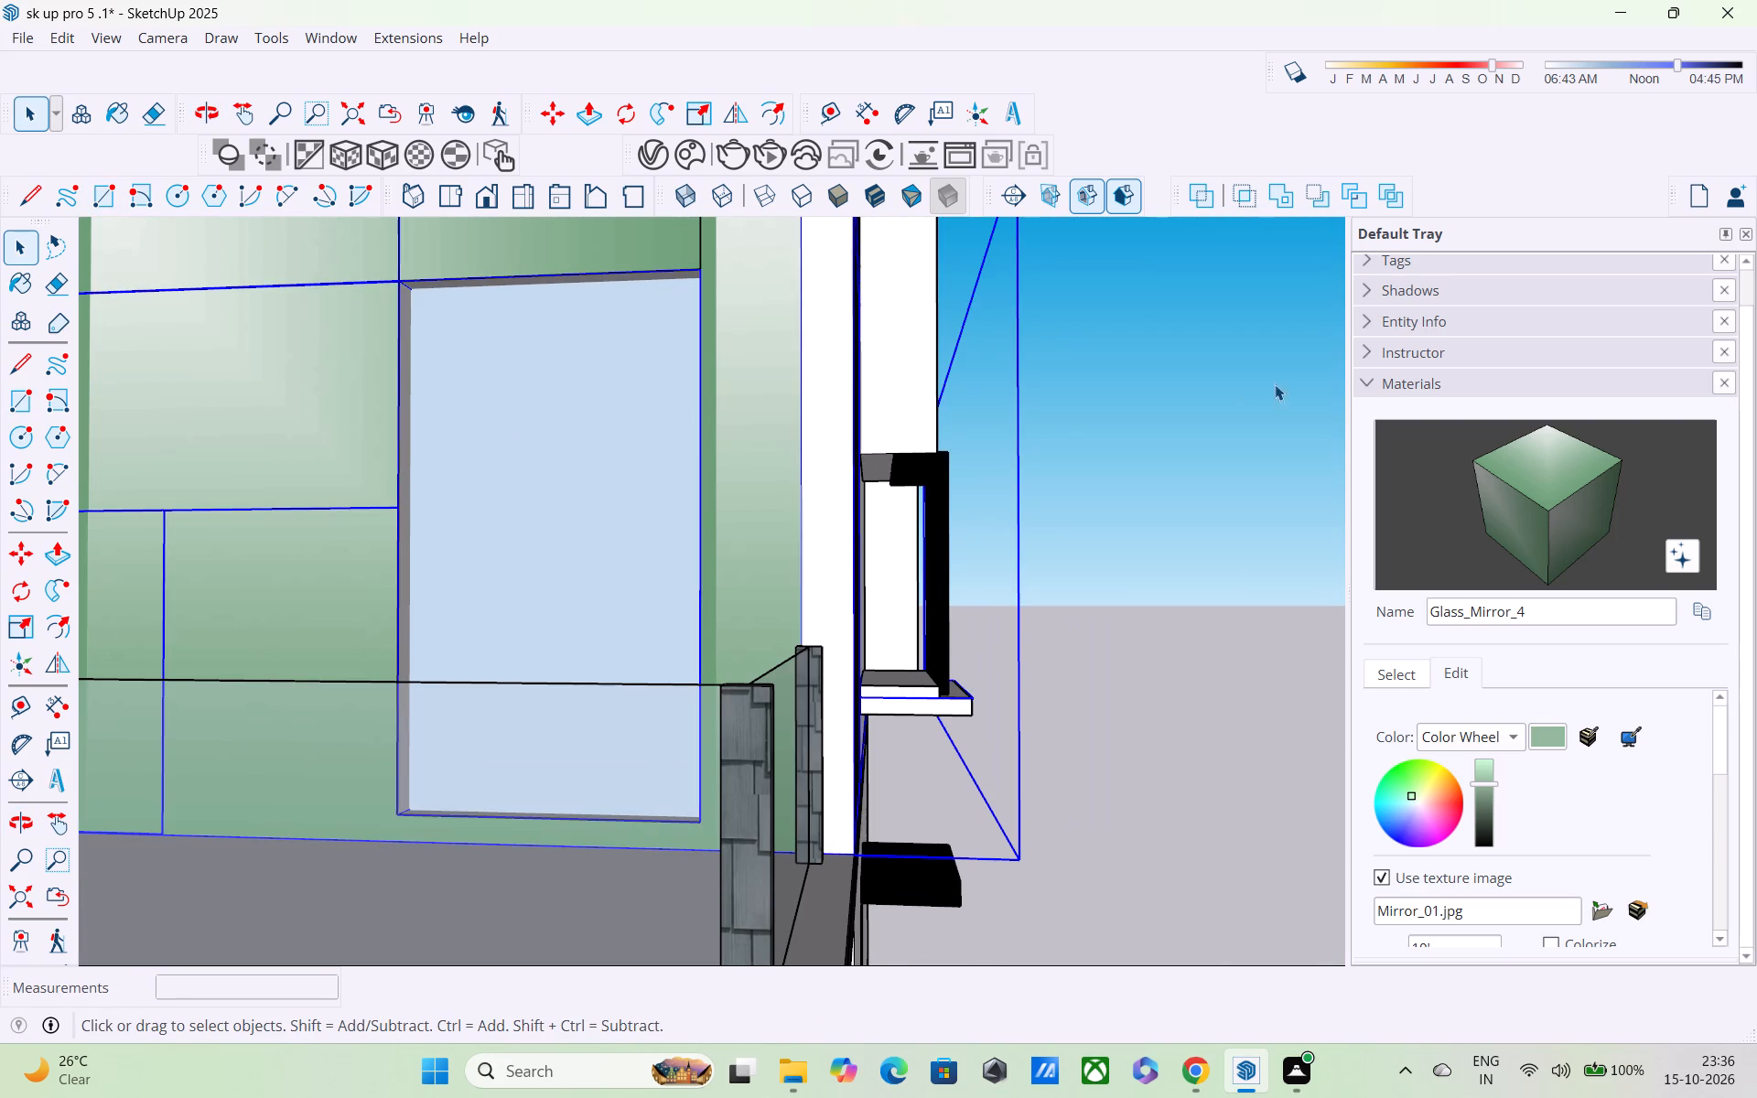
left_click(1219, 383)
Draw a line across the head of the door opening, midway through the frame depth, from jamb to jamb.
middle_click_drag(786, 411, 516, 453)
scroll(340, 418, "up", 4)
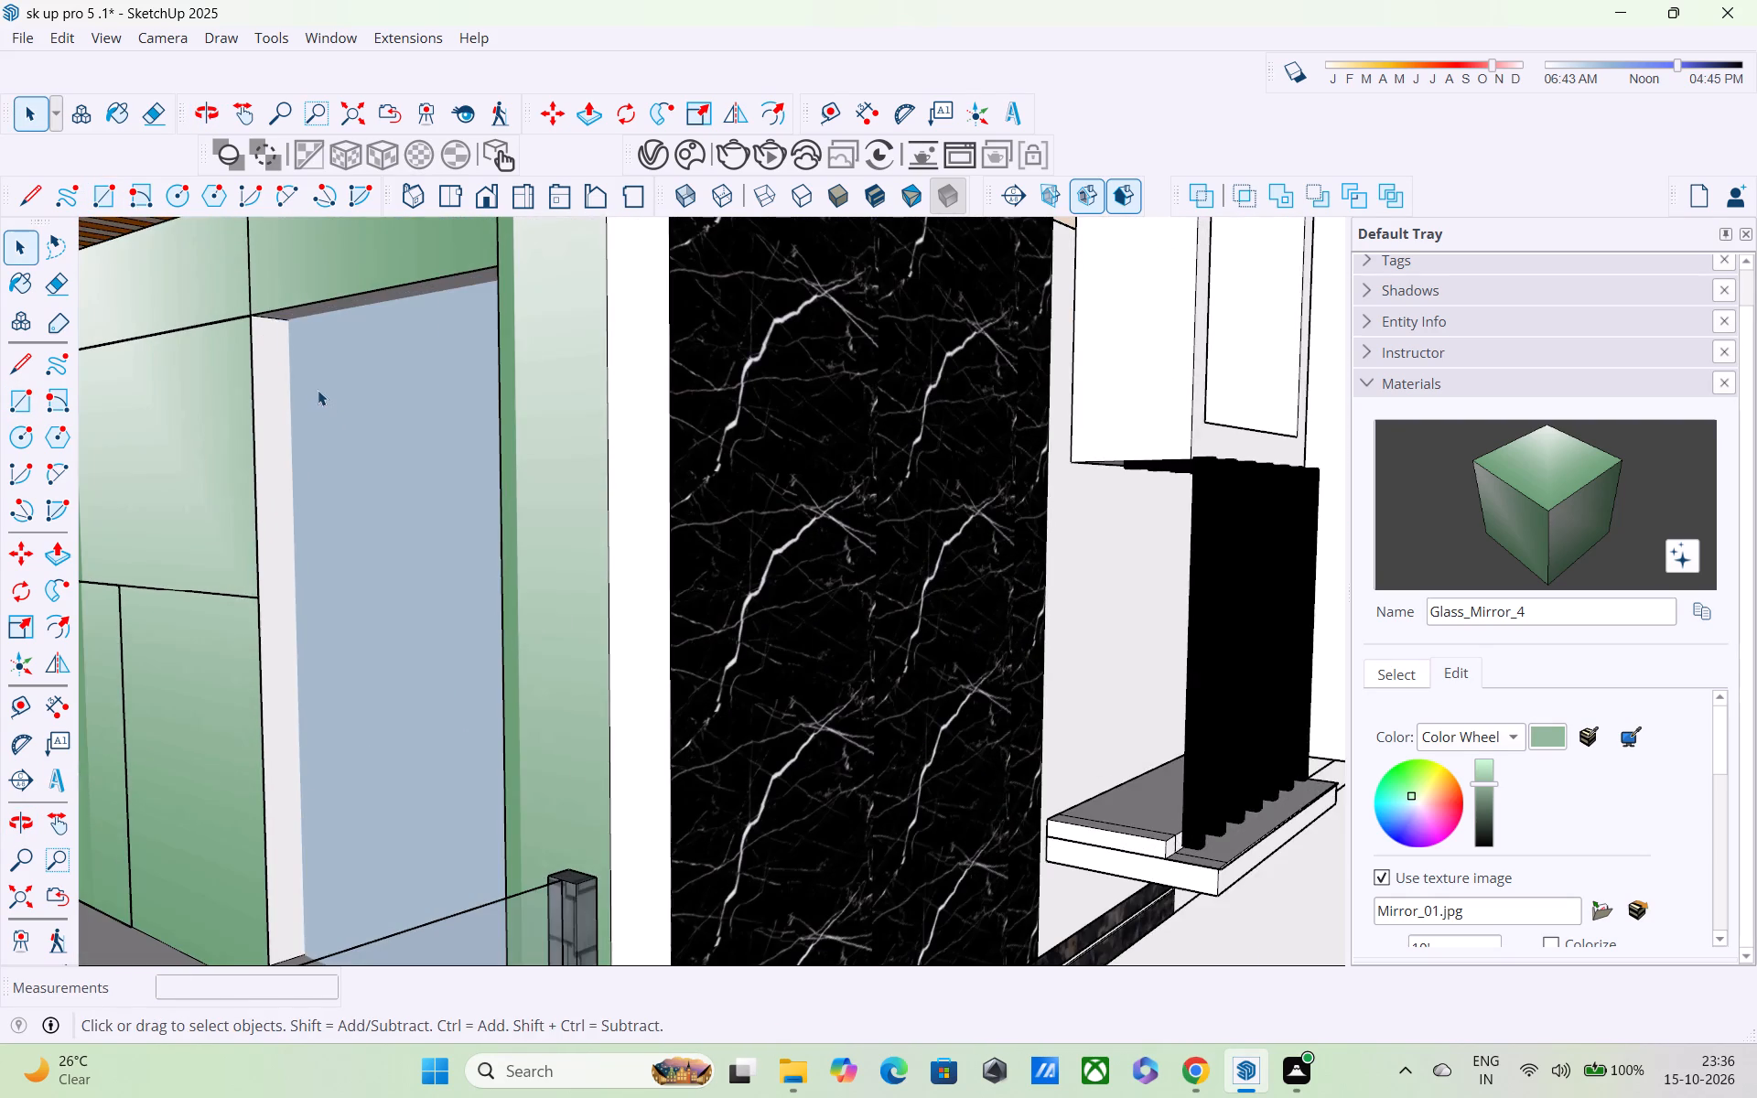
middle_click_drag(296, 361, 270, 311)
key("l")
scroll(300, 318, "up", 4)
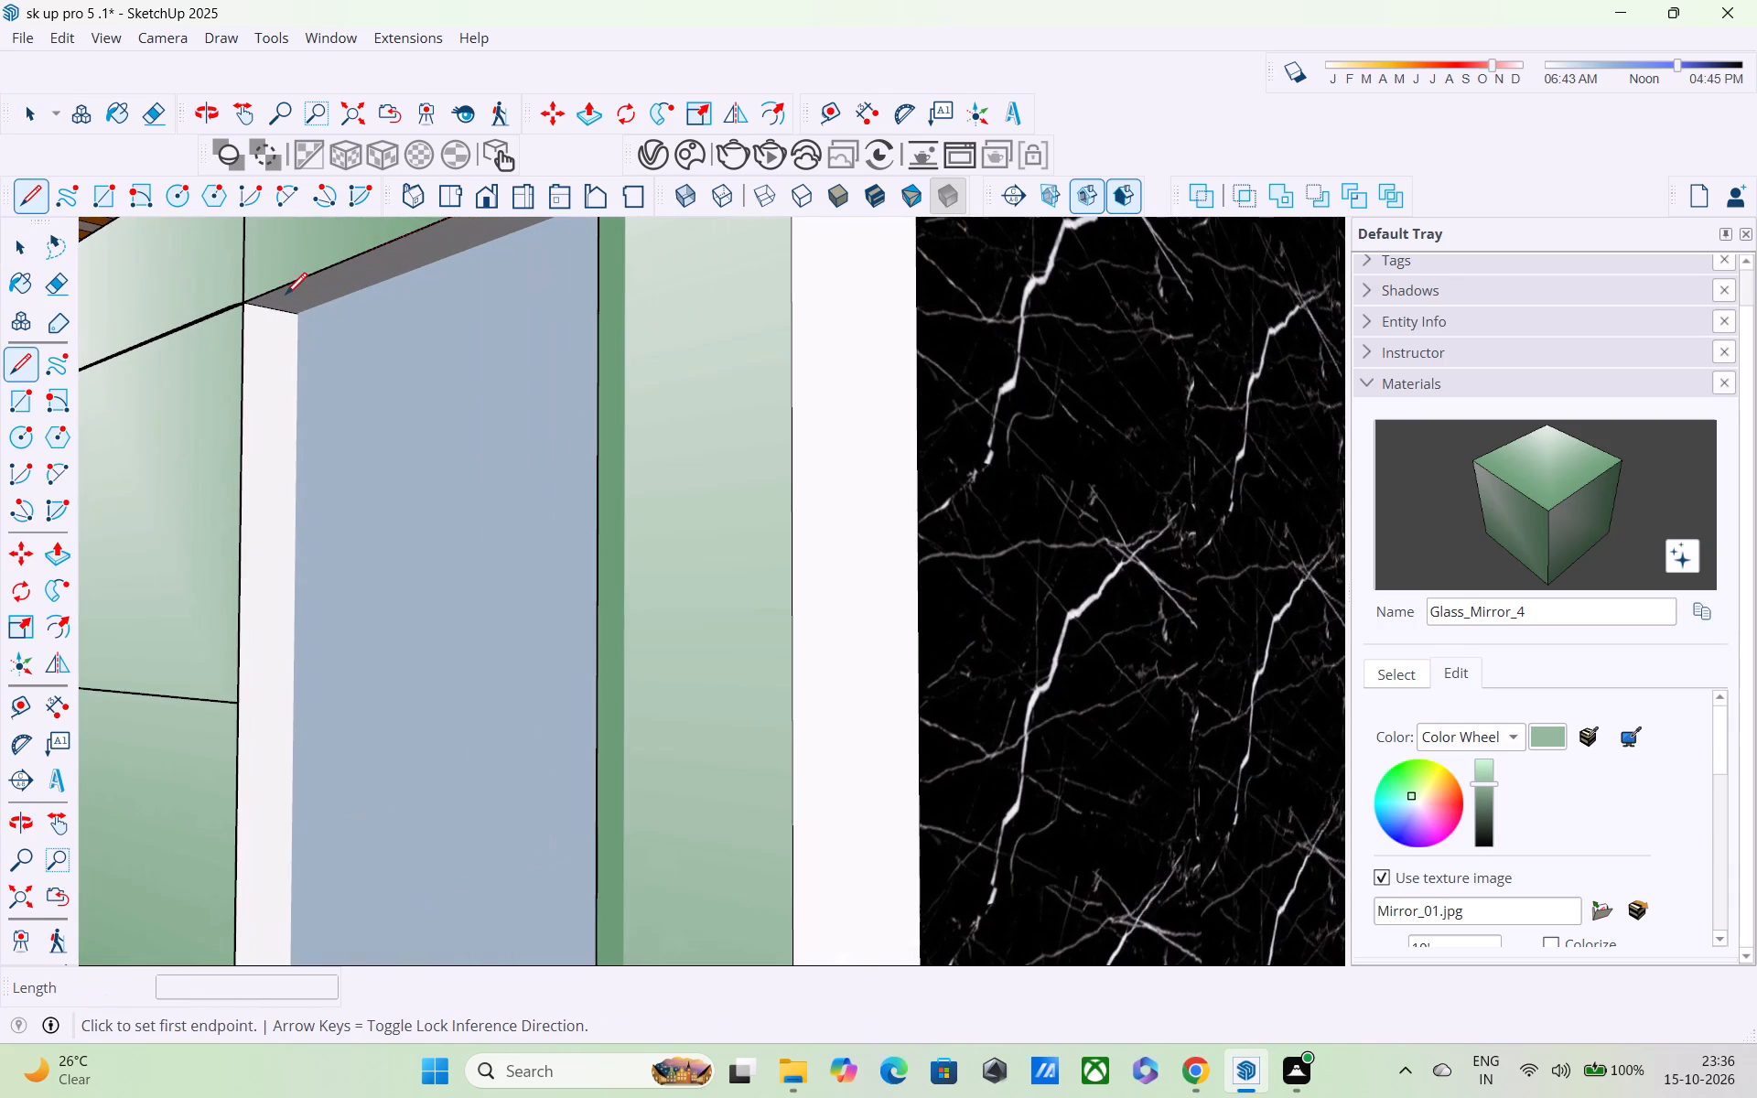
left_click(274, 310)
middle_click_drag(386, 291, 534, 296)
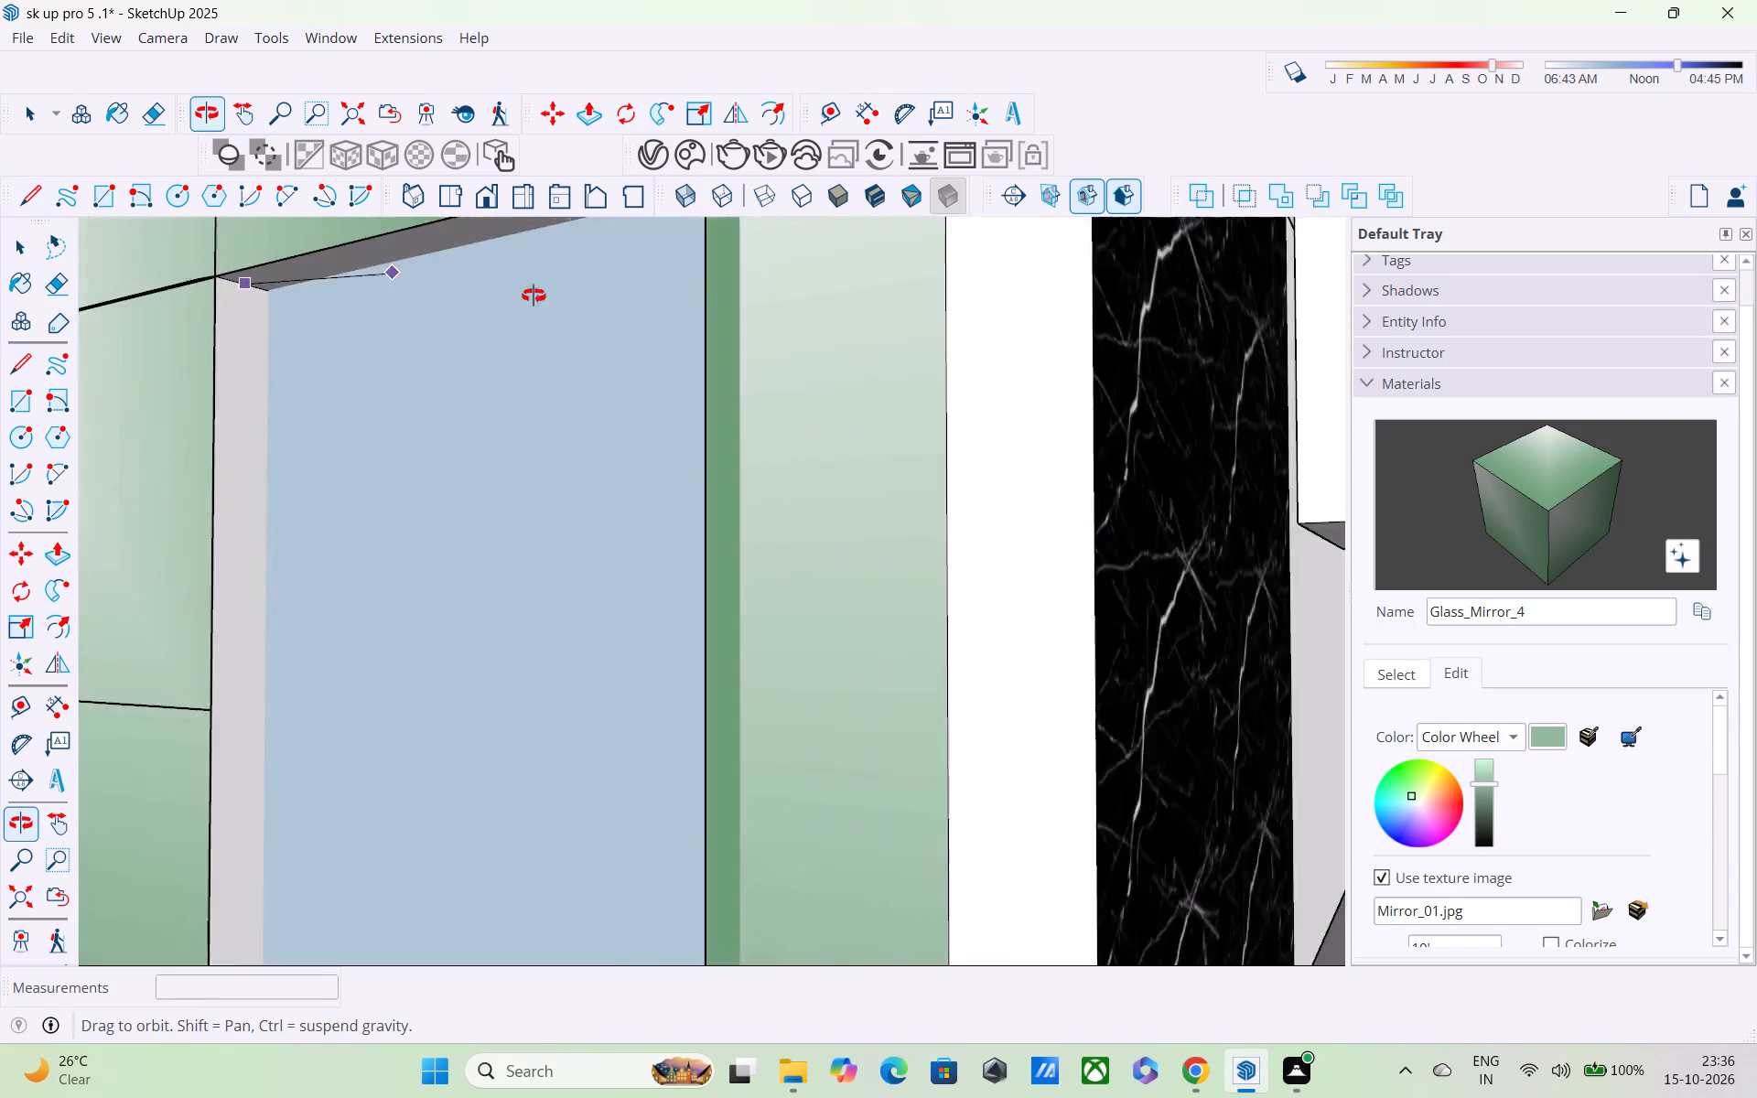
middle_click_drag(534, 296, 722, 295)
scroll(731, 292, "down", 5)
middle_click_drag(864, 253, 994, 253)
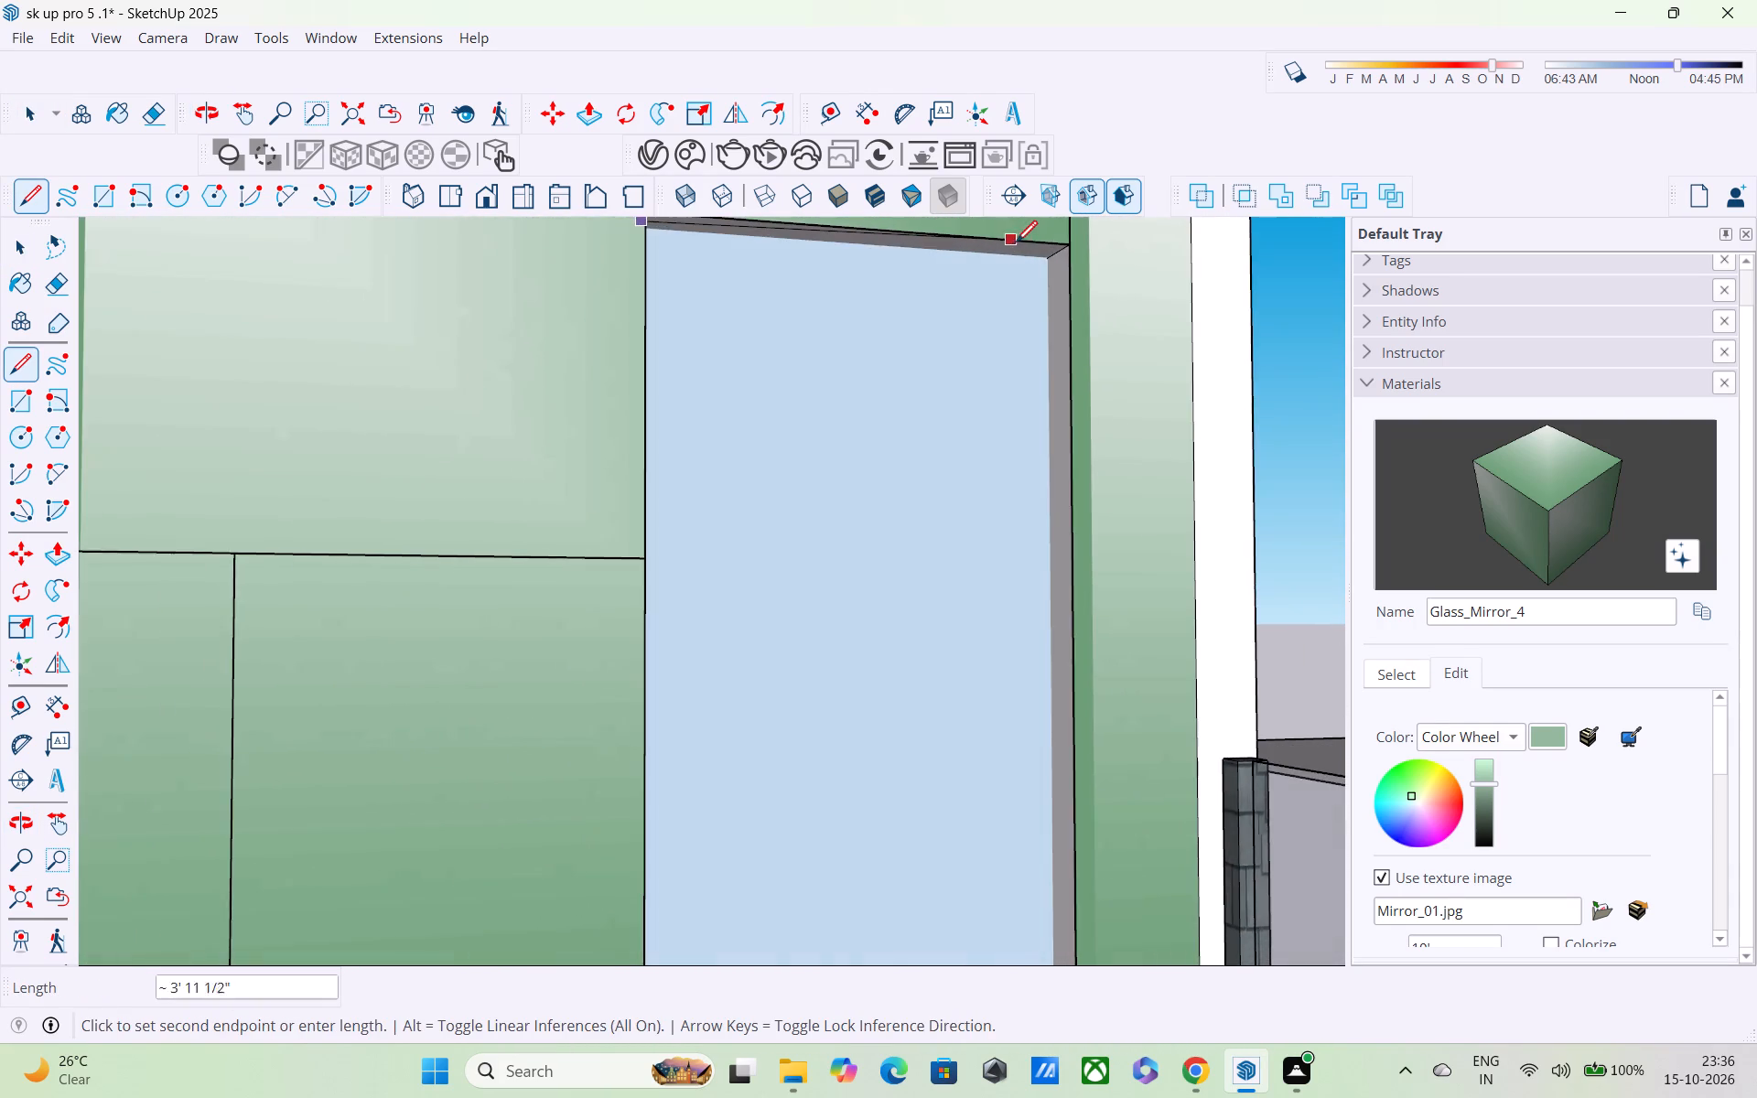
scroll(1029, 244, "up", 2)
left_click(1059, 255)
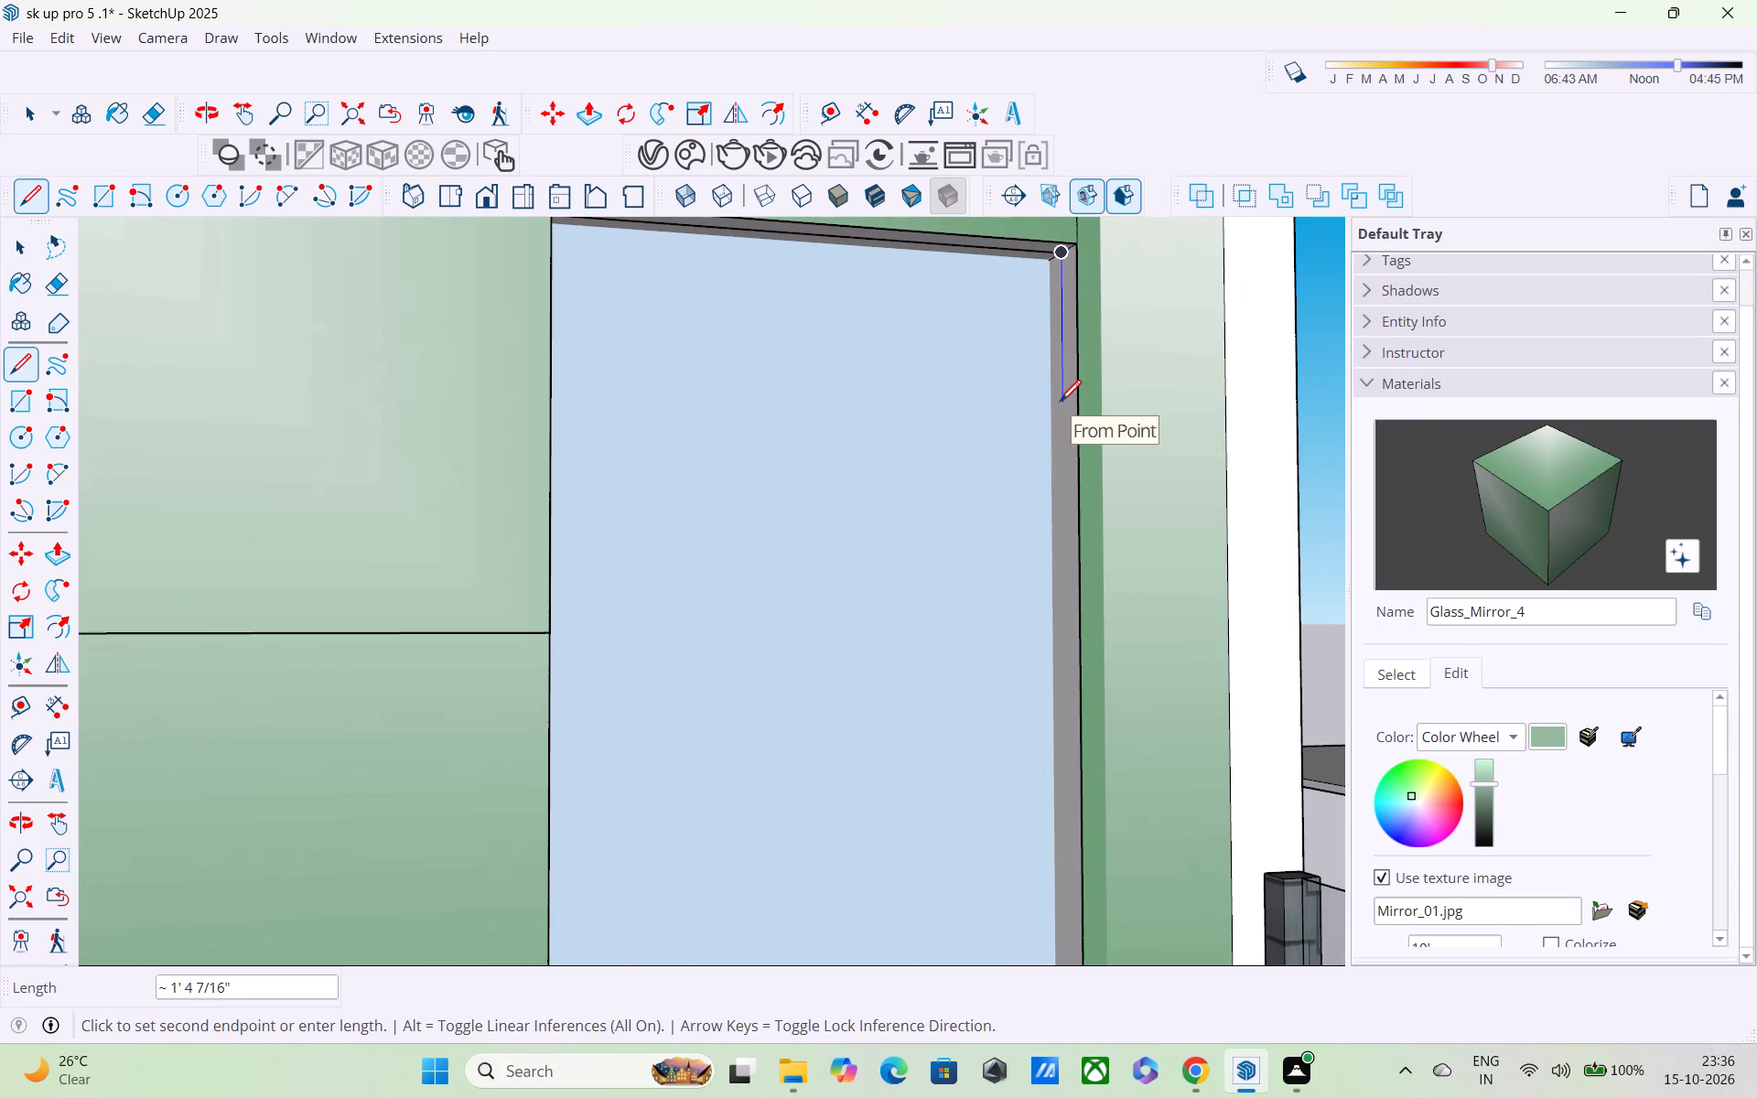
Continue the line about 8' 1 11/16" down the jamb beside the outer wall edge, midway through its depth, to the sill.
middle_click_drag(1060, 404, 1060, 221, "shift")
scroll(1047, 265, "down", 5)
scroll(1045, 382, "up", 1)
middle_click_drag(1045, 388, 1038, 491)
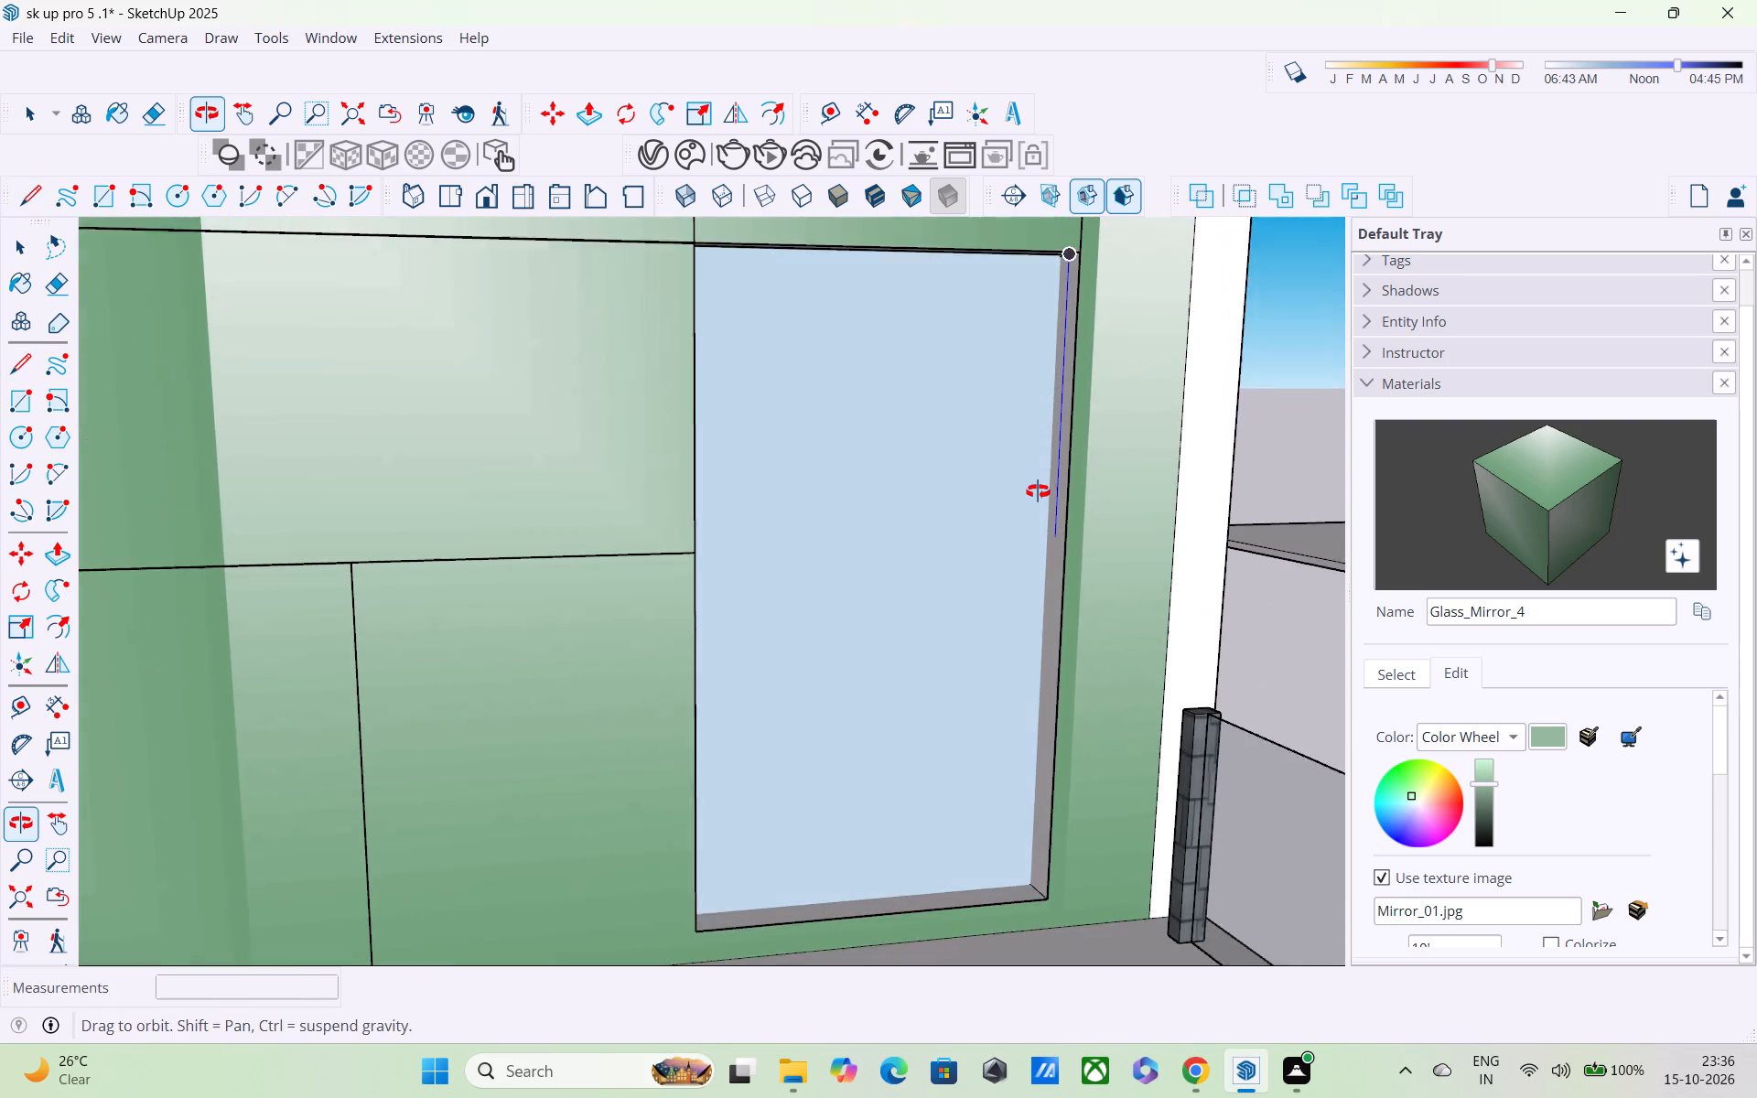
middle_click_drag(1038, 491, 1038, 498)
middle_click_drag(1040, 696, 1040, 626)
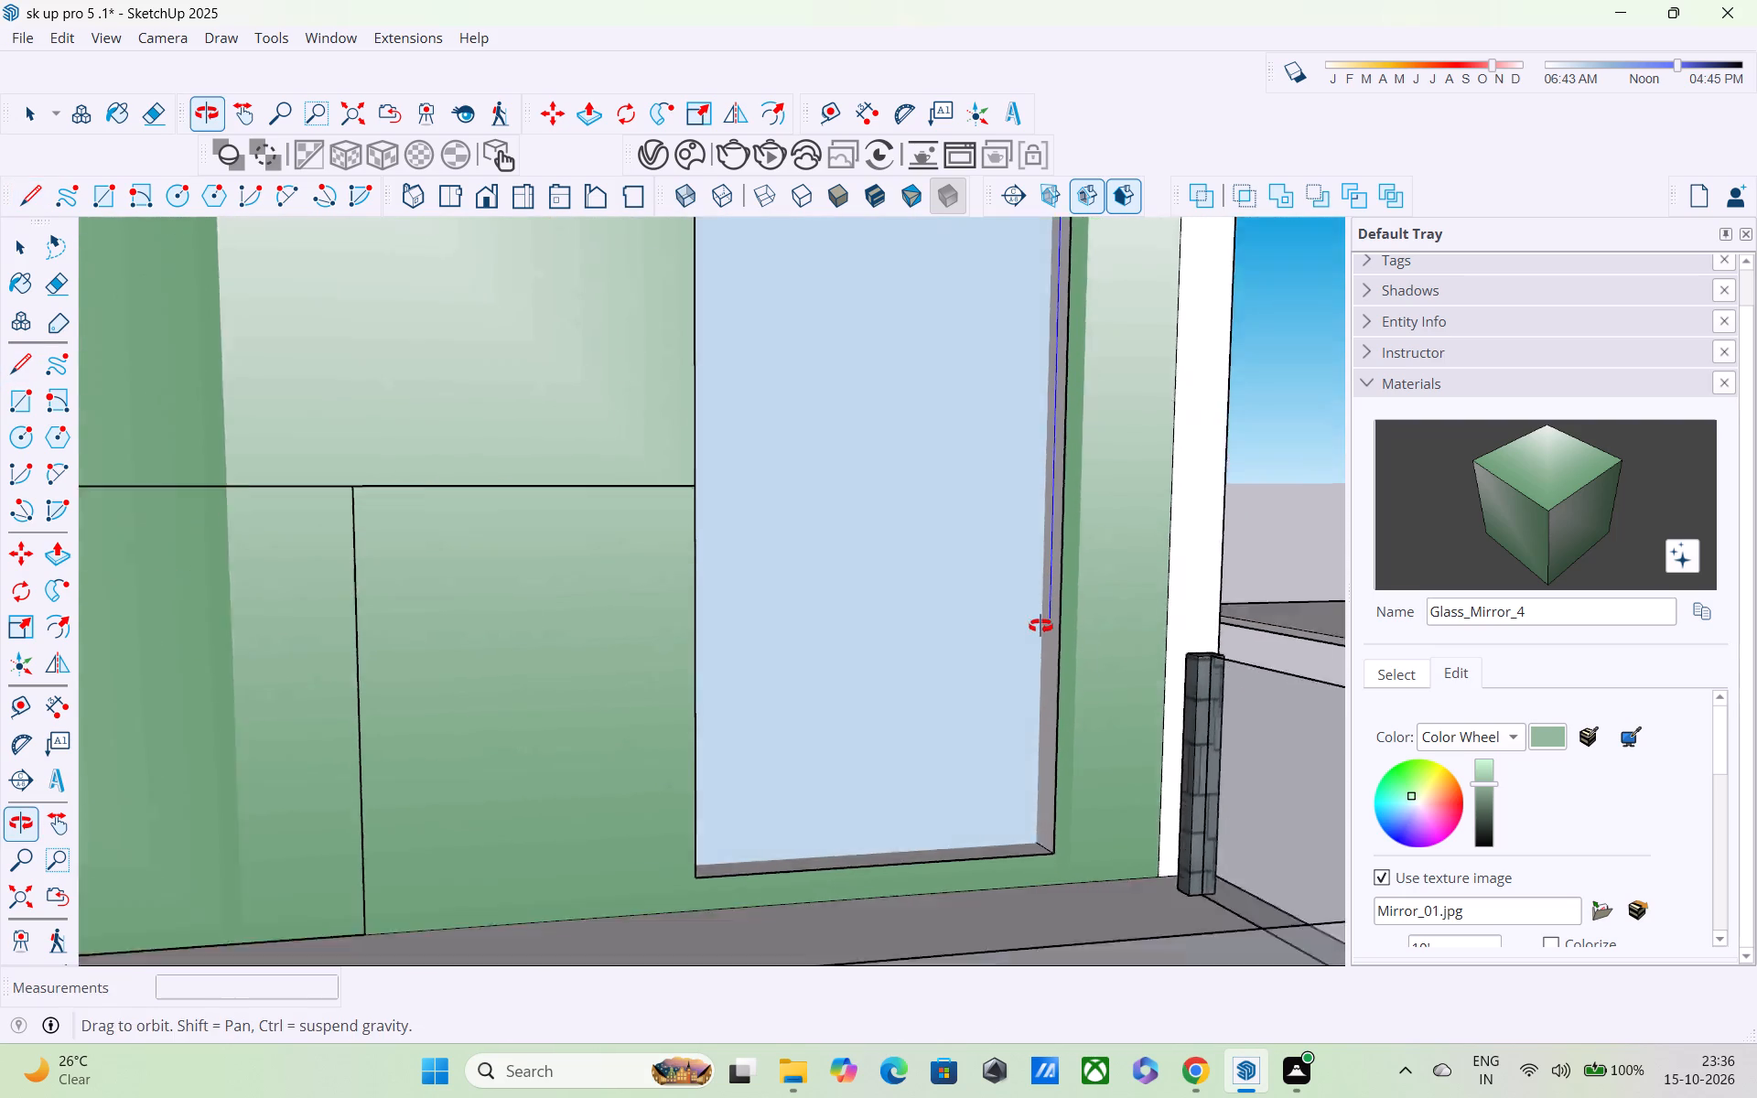
middle_click_drag(1040, 626, 1040, 604)
scroll(1037, 710, "up", 4)
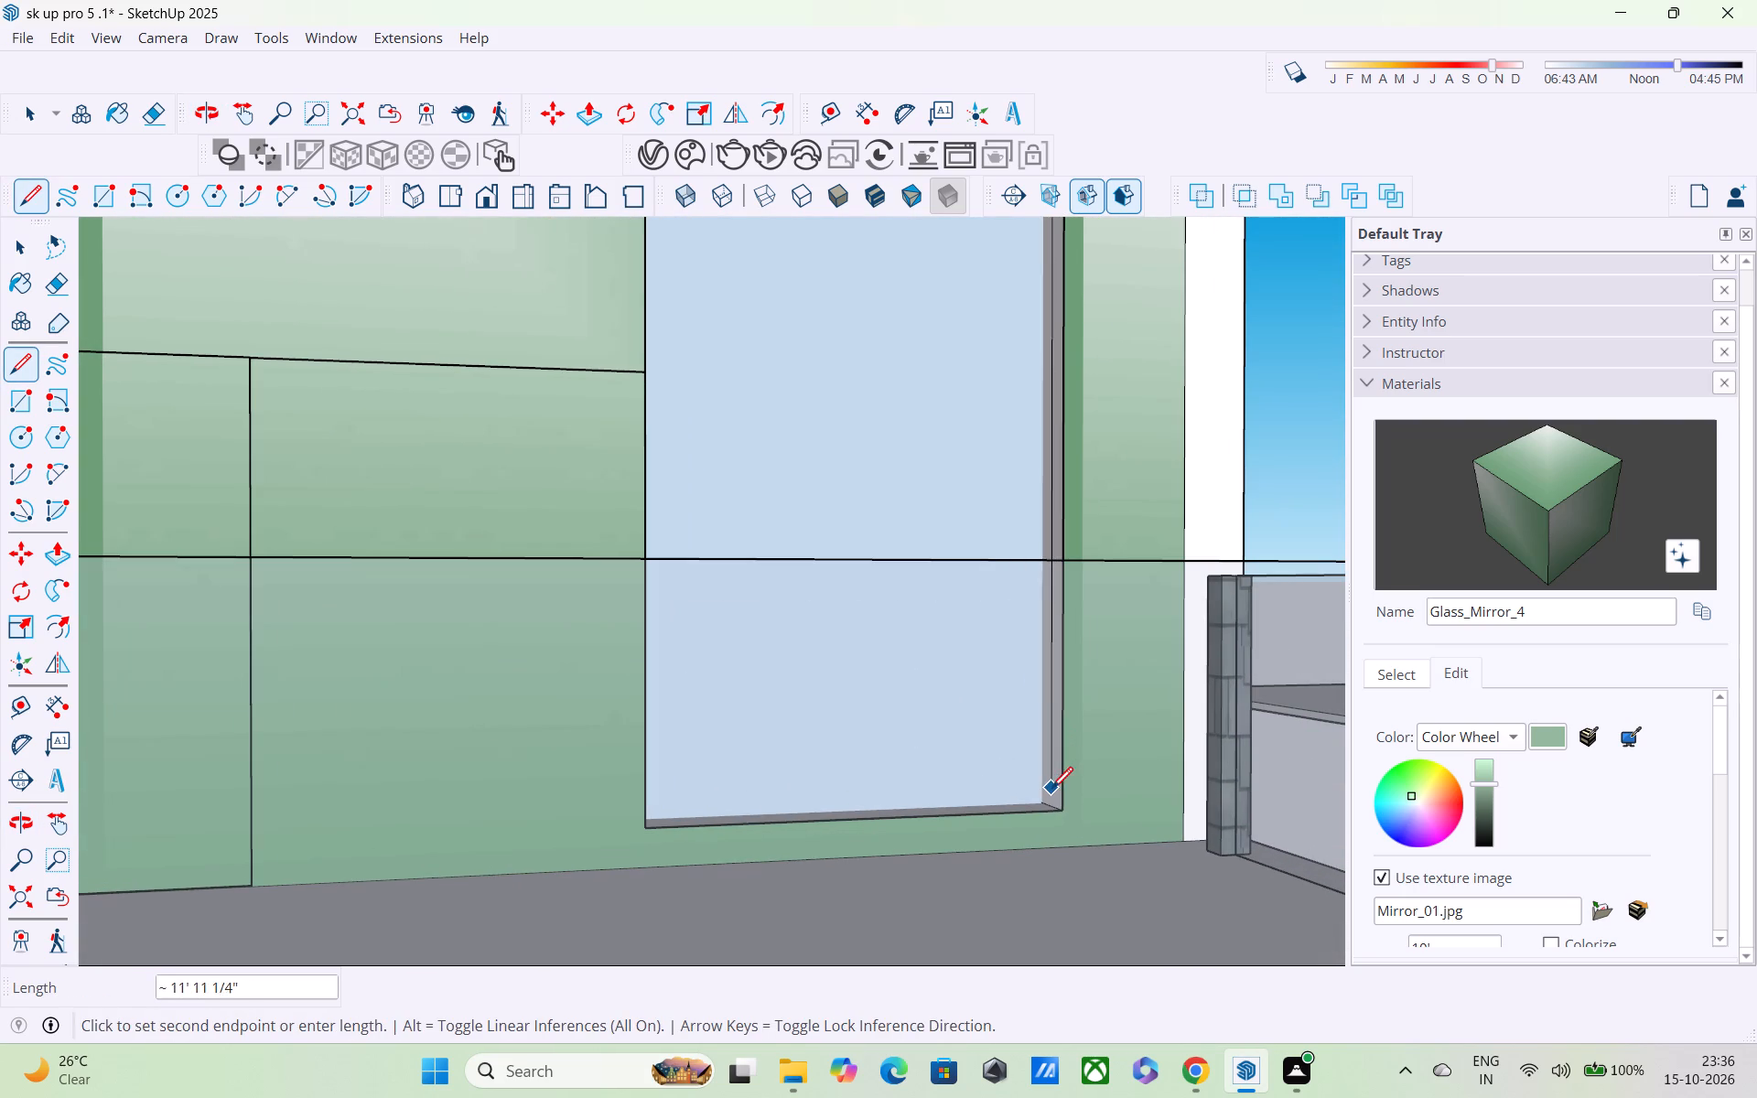
middle_click_drag(1050, 793, 1049, 856)
scroll(1062, 553, "up", 3)
middle_click_drag(1062, 559, 1142, 692)
scroll(1139, 702, "up", 4)
left_click(1098, 940)
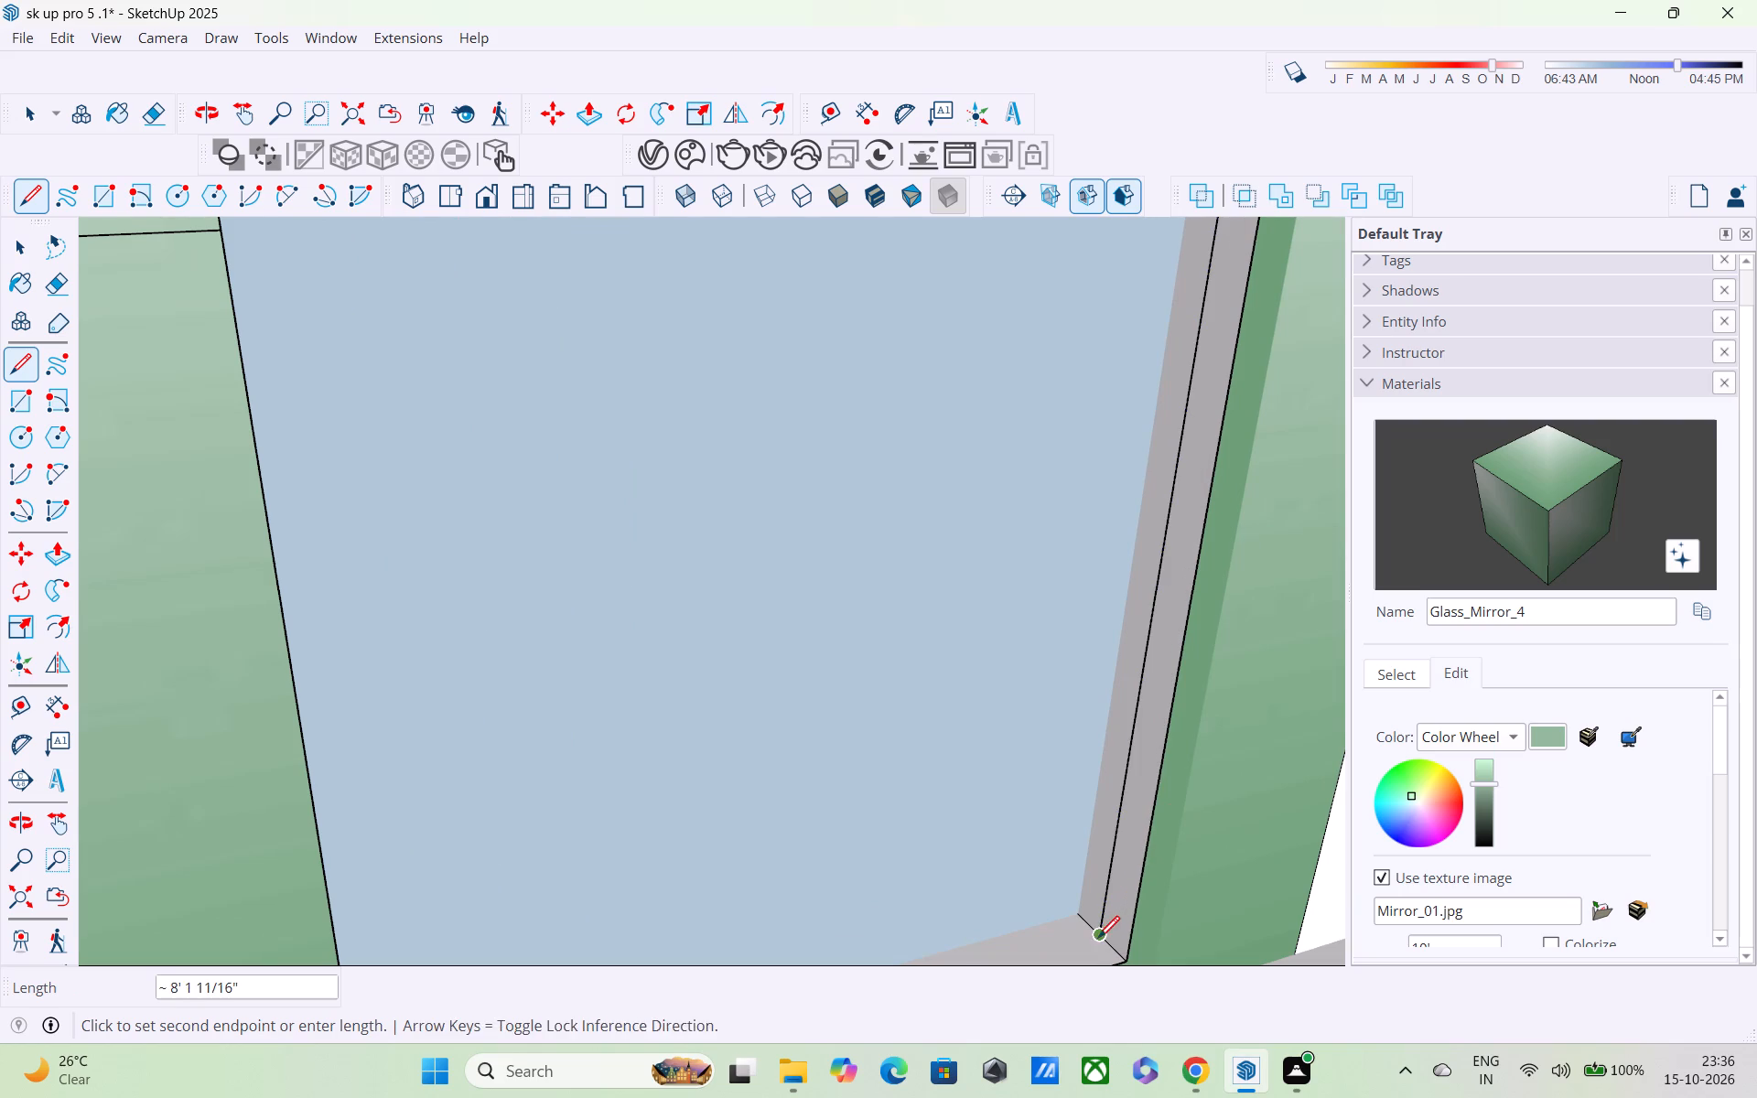
Draw the sill line about 4' 7 13/16" long across the door opening, midway through its depth, to the opposite jamb.
middle_click_drag(926, 940, 922, 668, "shift")
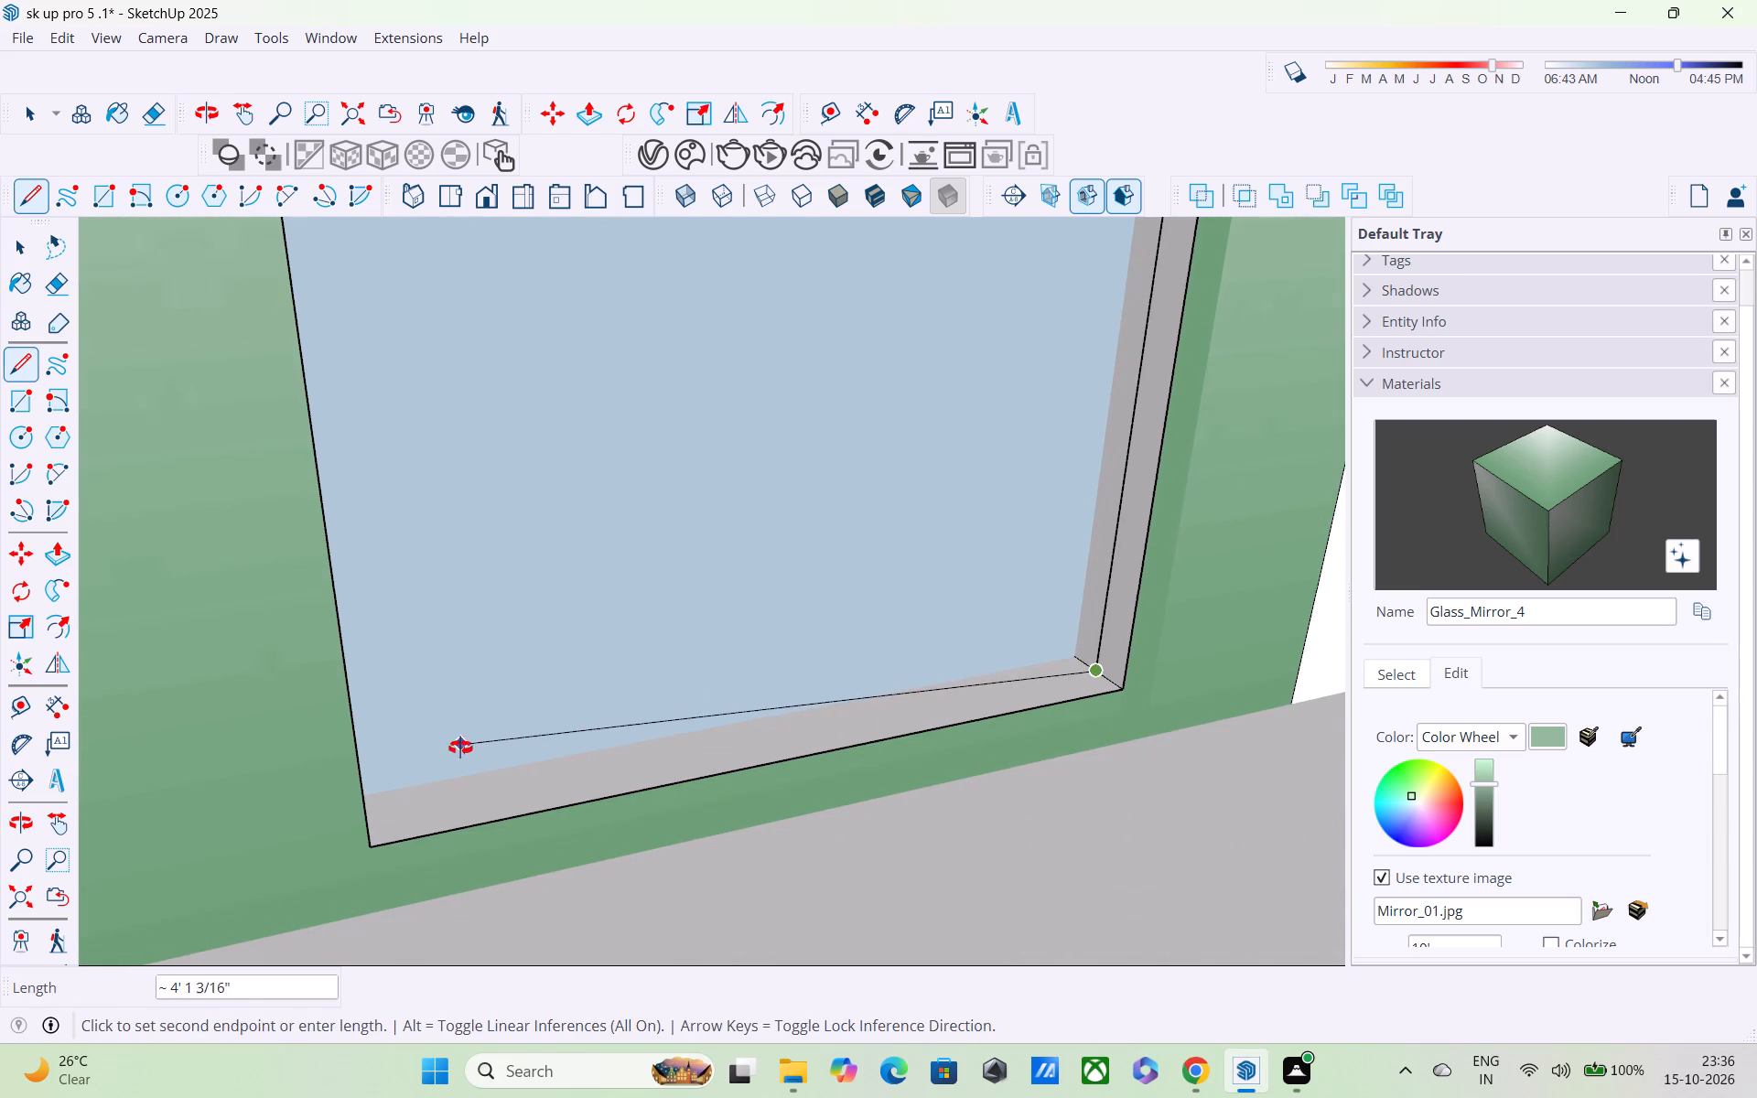
middle_click_drag(461, 747, 325, 747)
left_click(374, 757)
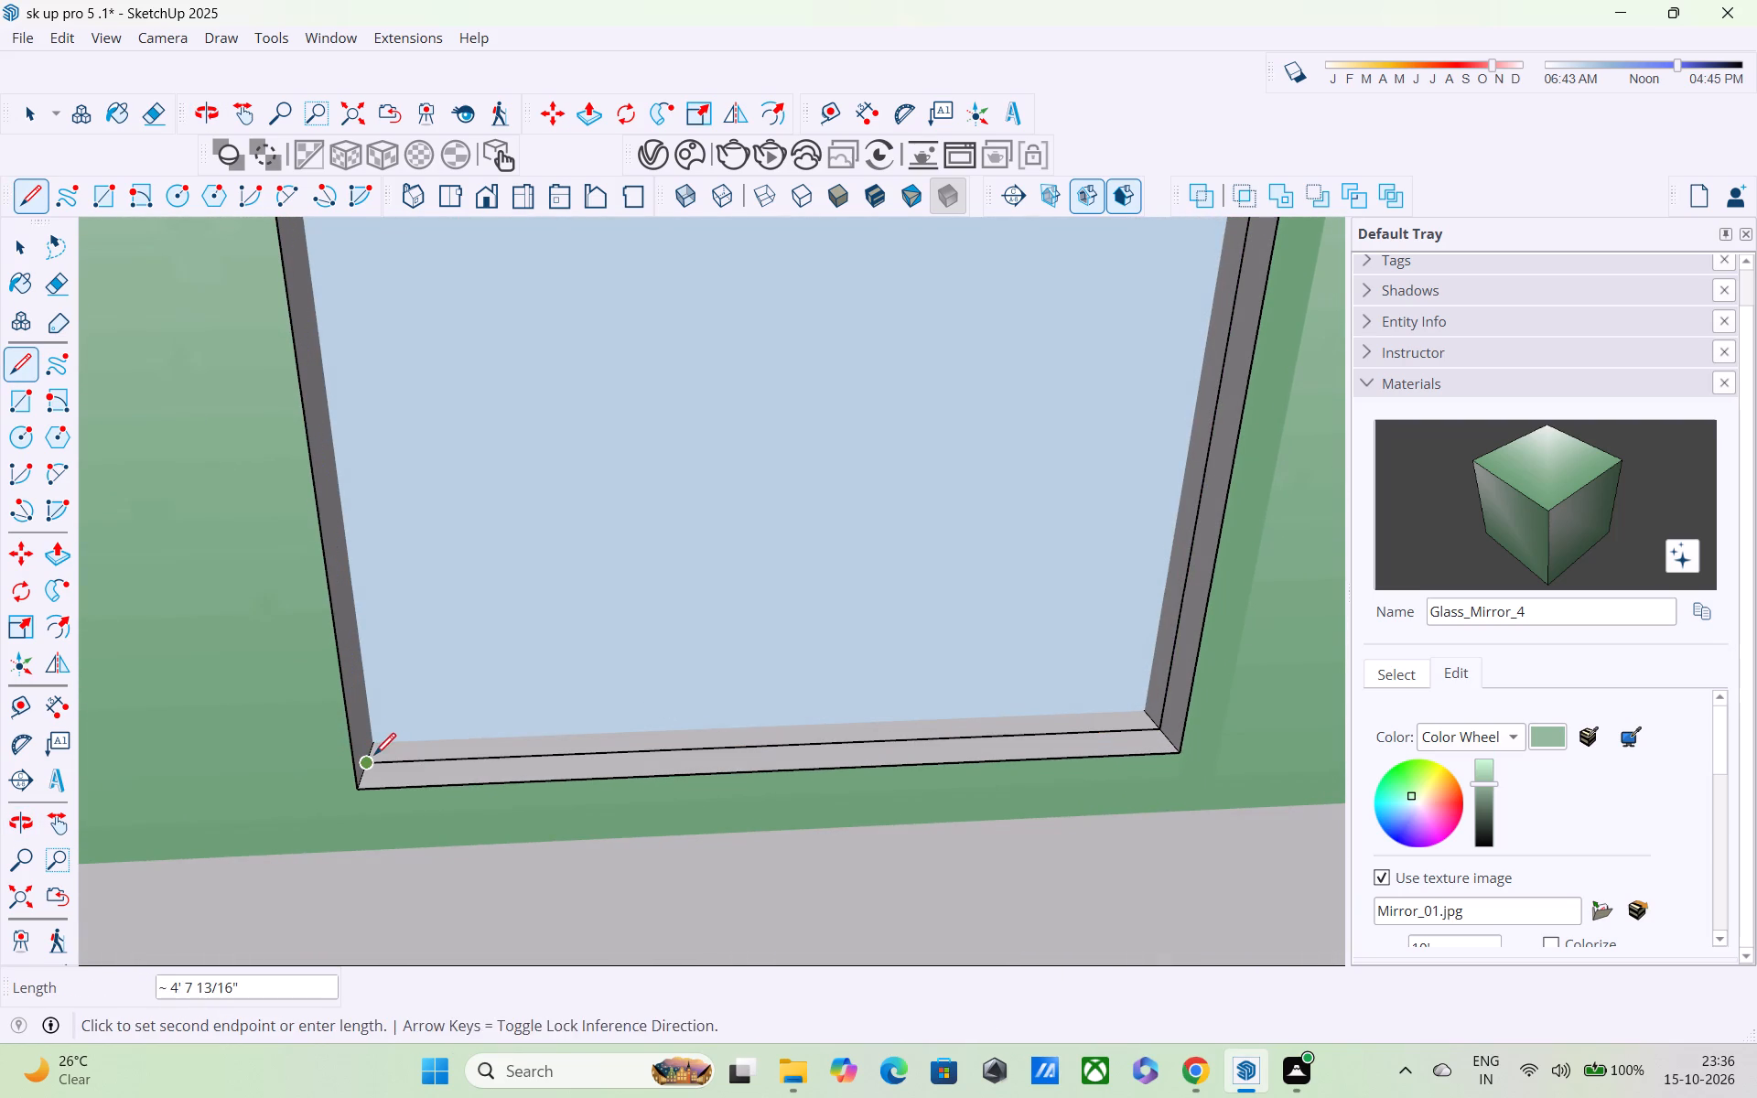
Close the door outline with a line about 8' 1 11/16" up the remaining jamb to the head, midway through its depth.
middle_click_drag(349, 599, 372, 836)
scroll(372, 691, "down", 5)
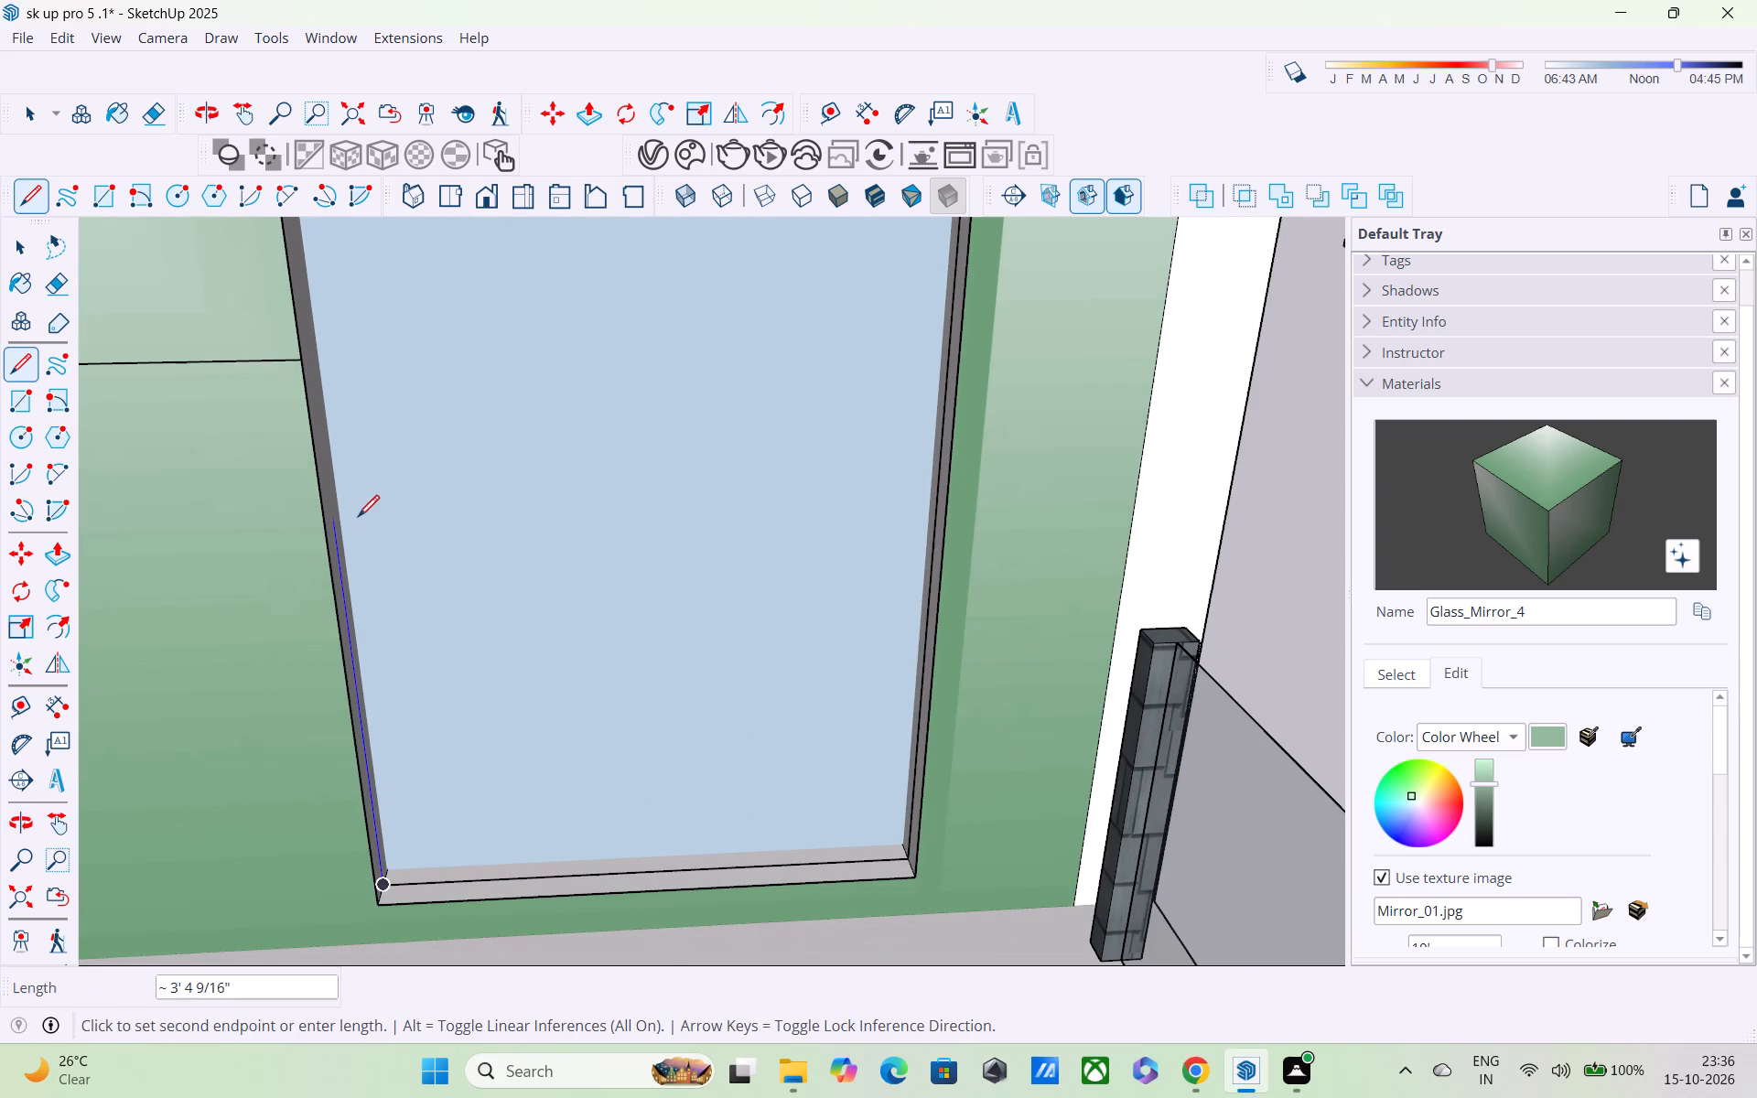
middle_click_drag(337, 460, 337, 771, "shift")
scroll(311, 603, "down", 4)
scroll(308, 522, "up", 1)
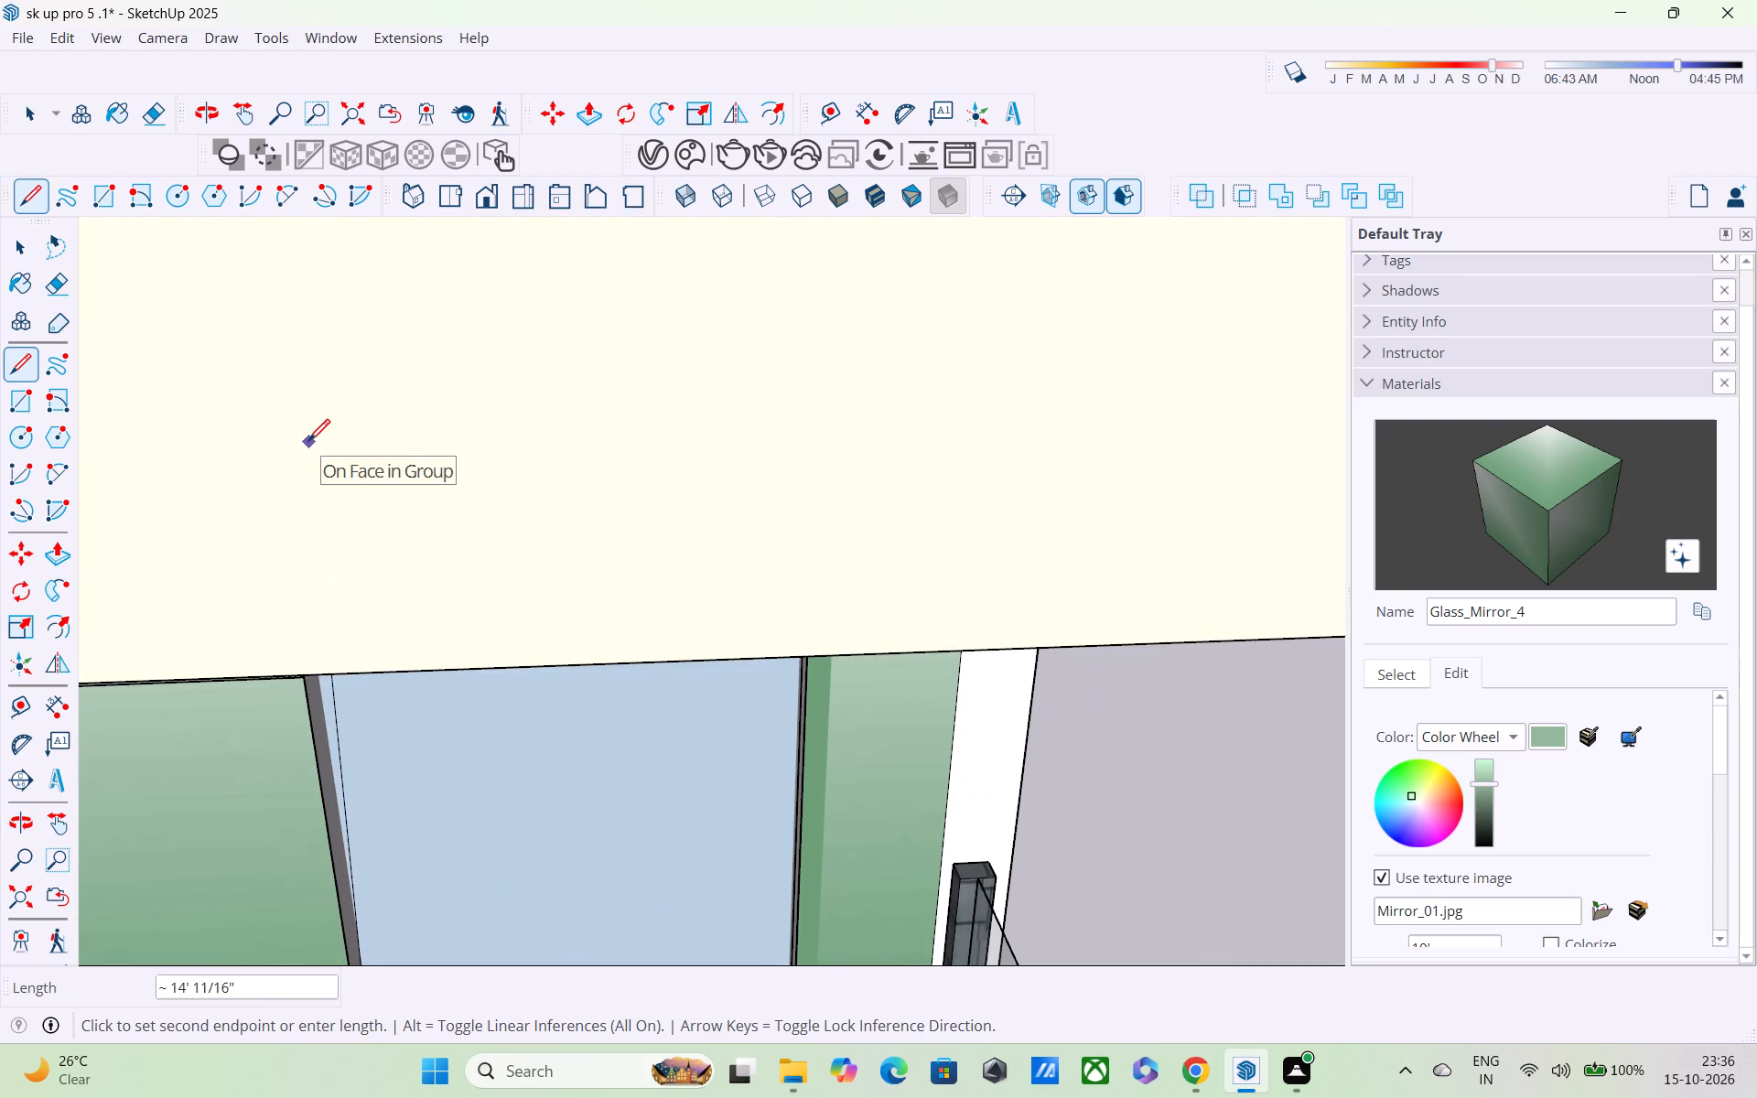
middle_click_drag(308, 443, 311, 282)
middle_click_drag(290, 754, 286, 684)
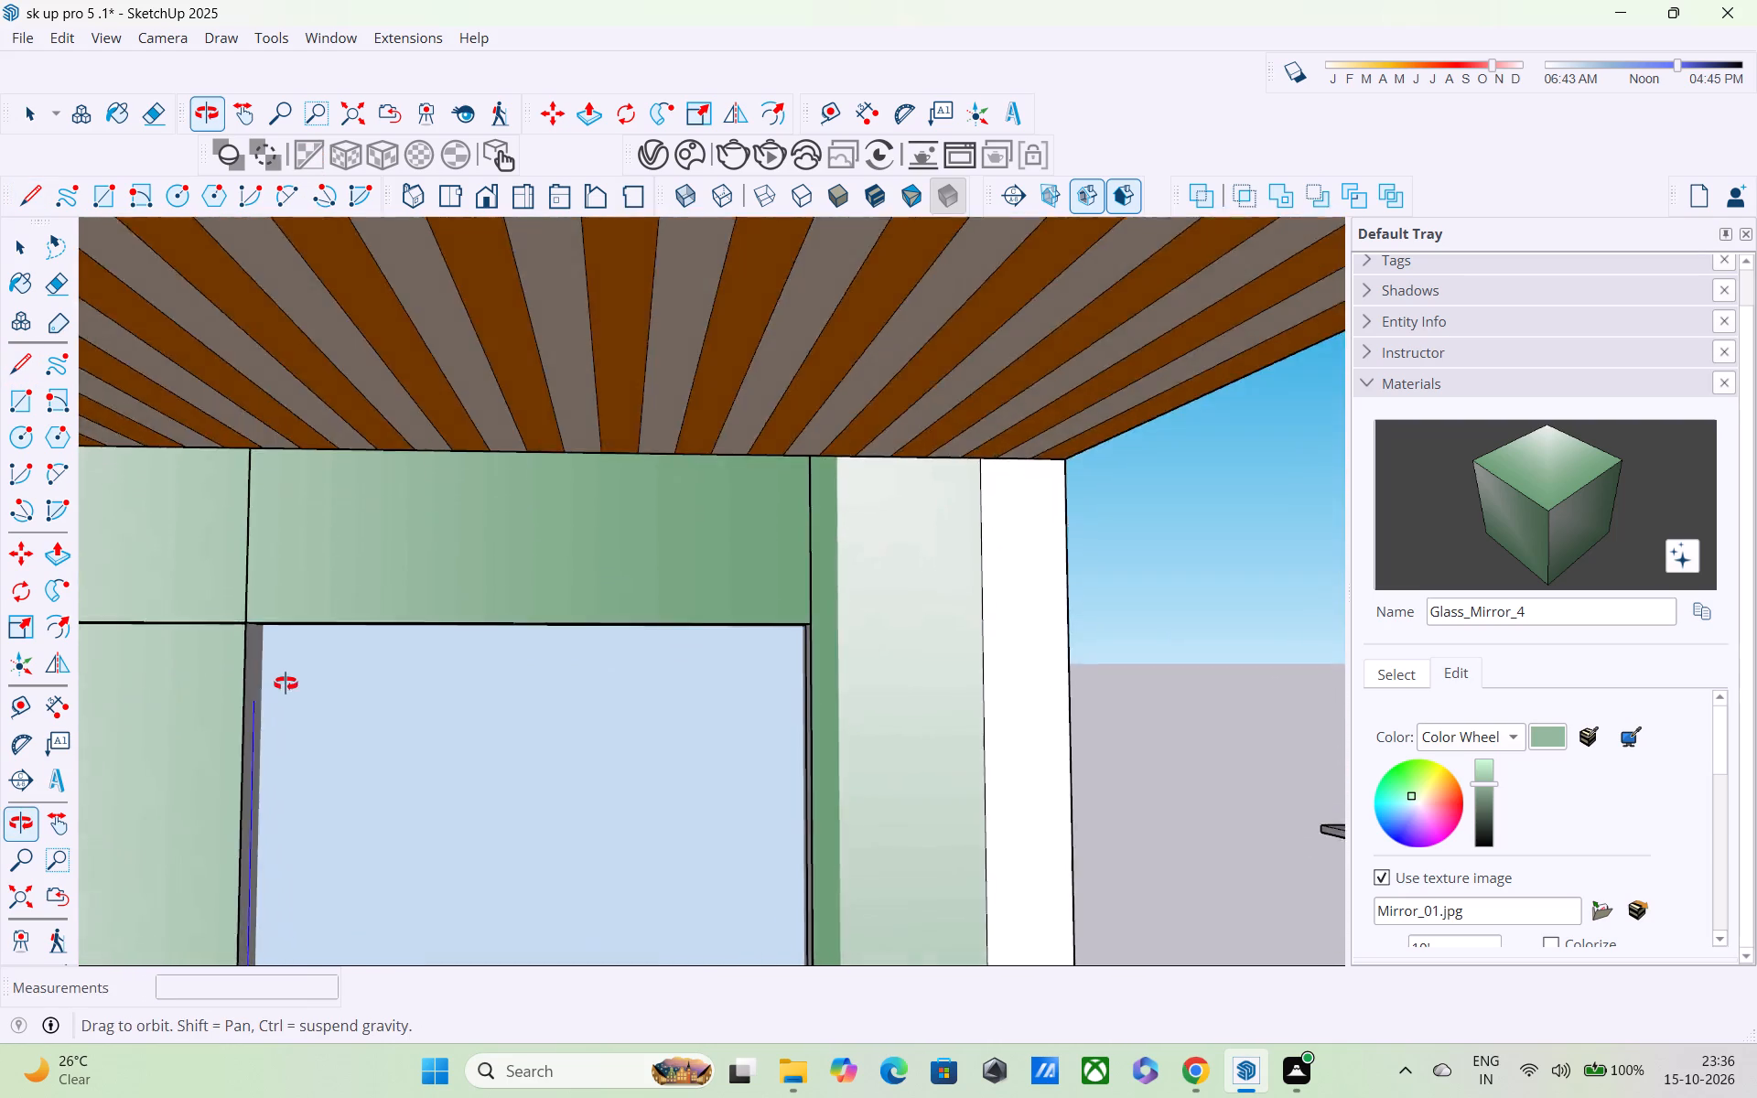
middle_click_drag(286, 684, 261, 639)
scroll(262, 640, "up", 6)
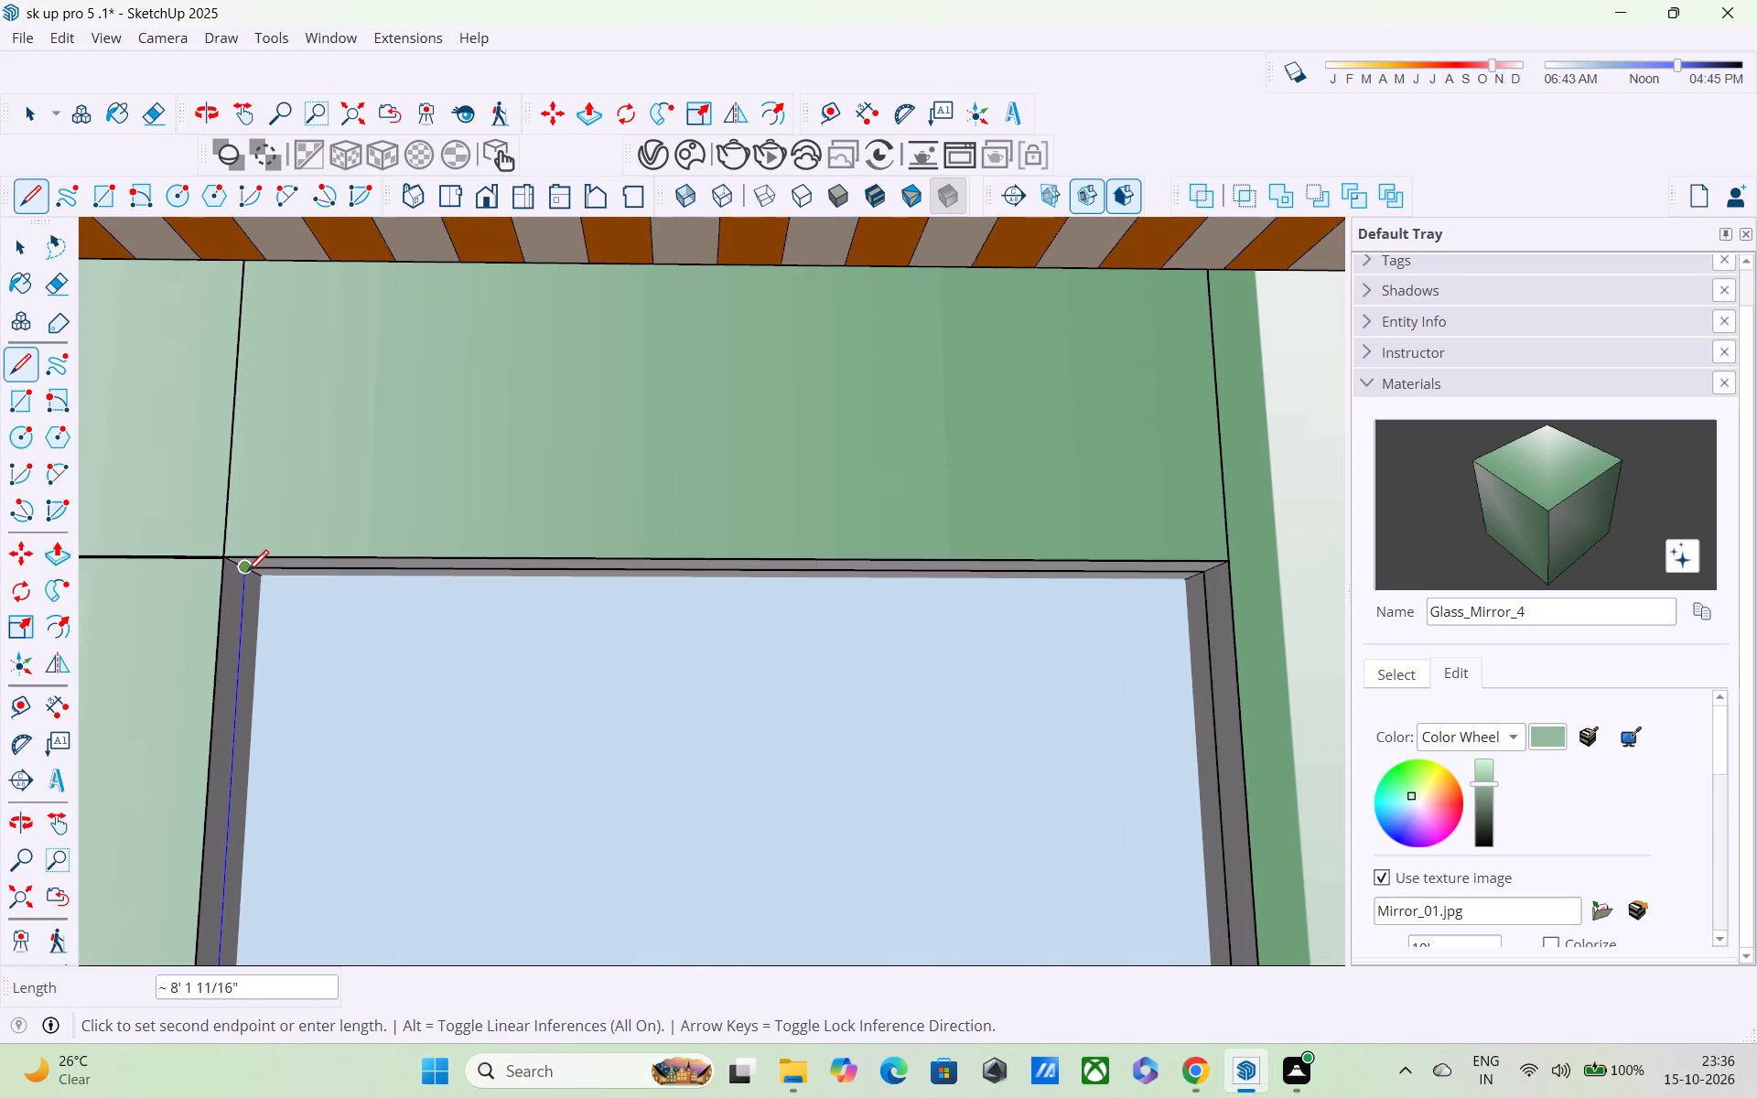
left_click(247, 574)
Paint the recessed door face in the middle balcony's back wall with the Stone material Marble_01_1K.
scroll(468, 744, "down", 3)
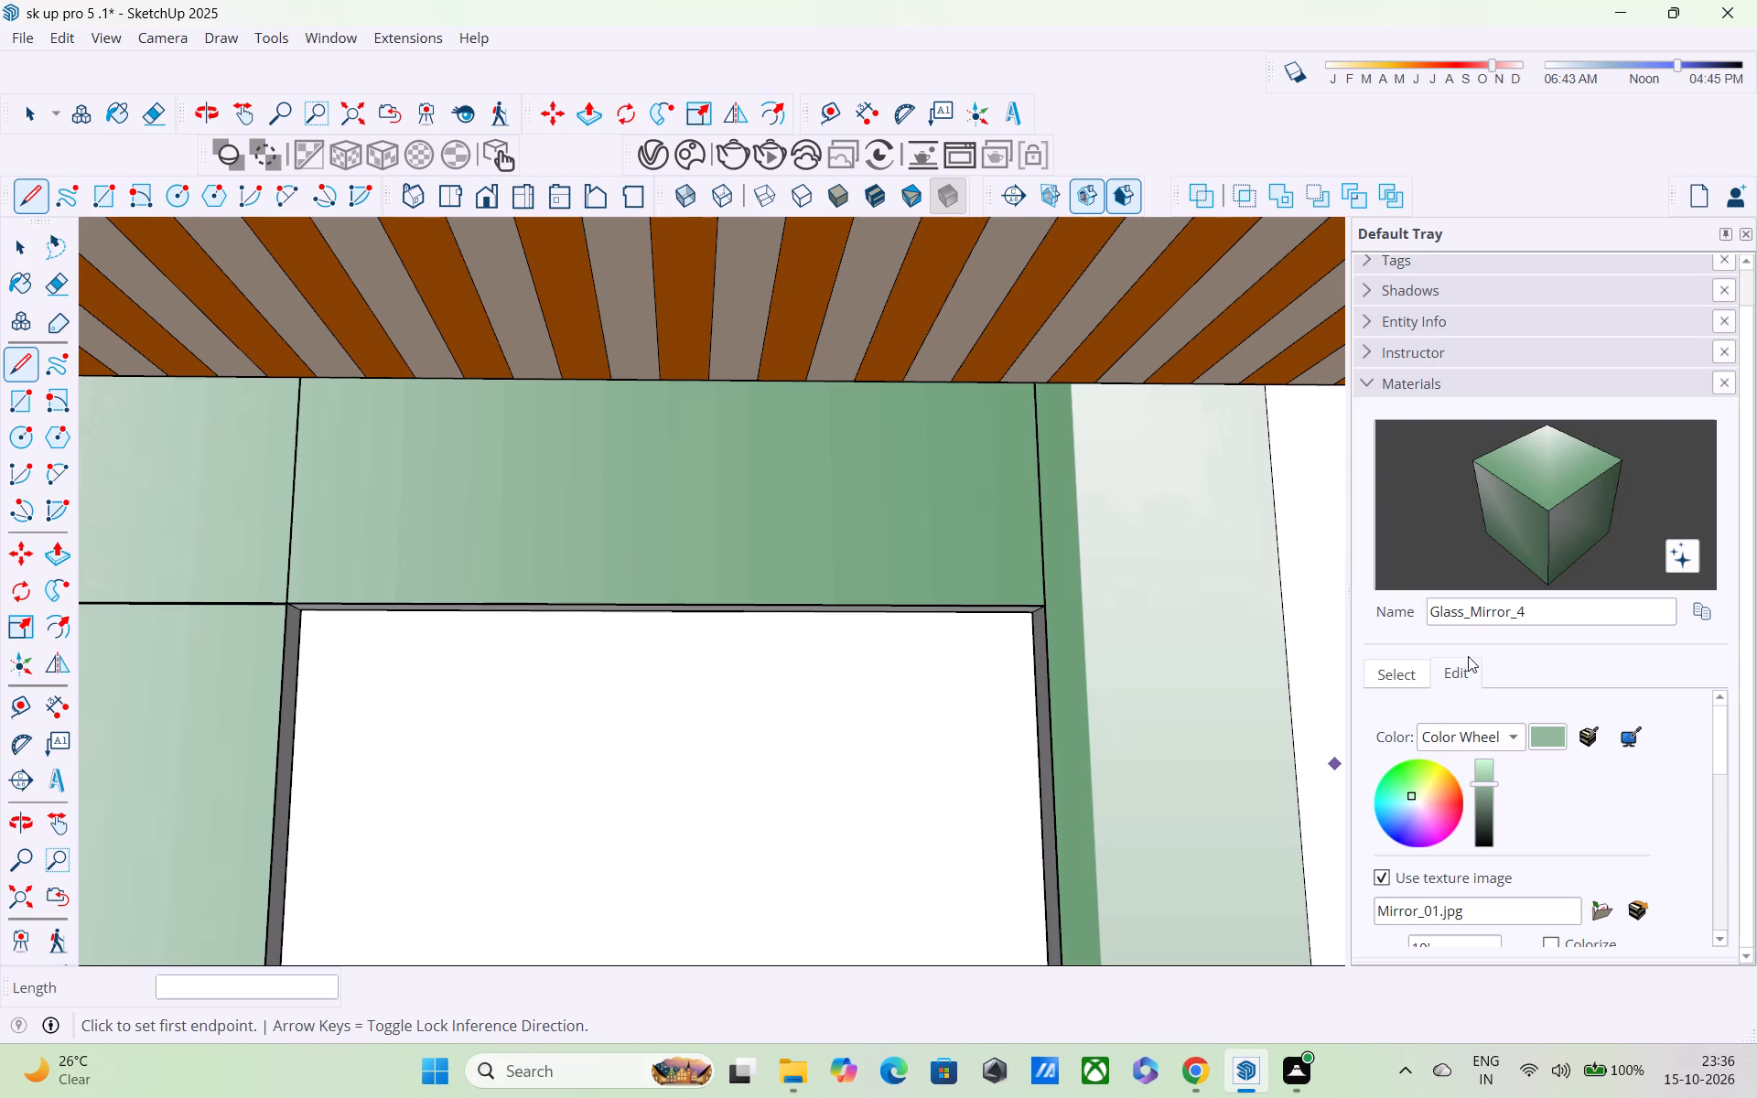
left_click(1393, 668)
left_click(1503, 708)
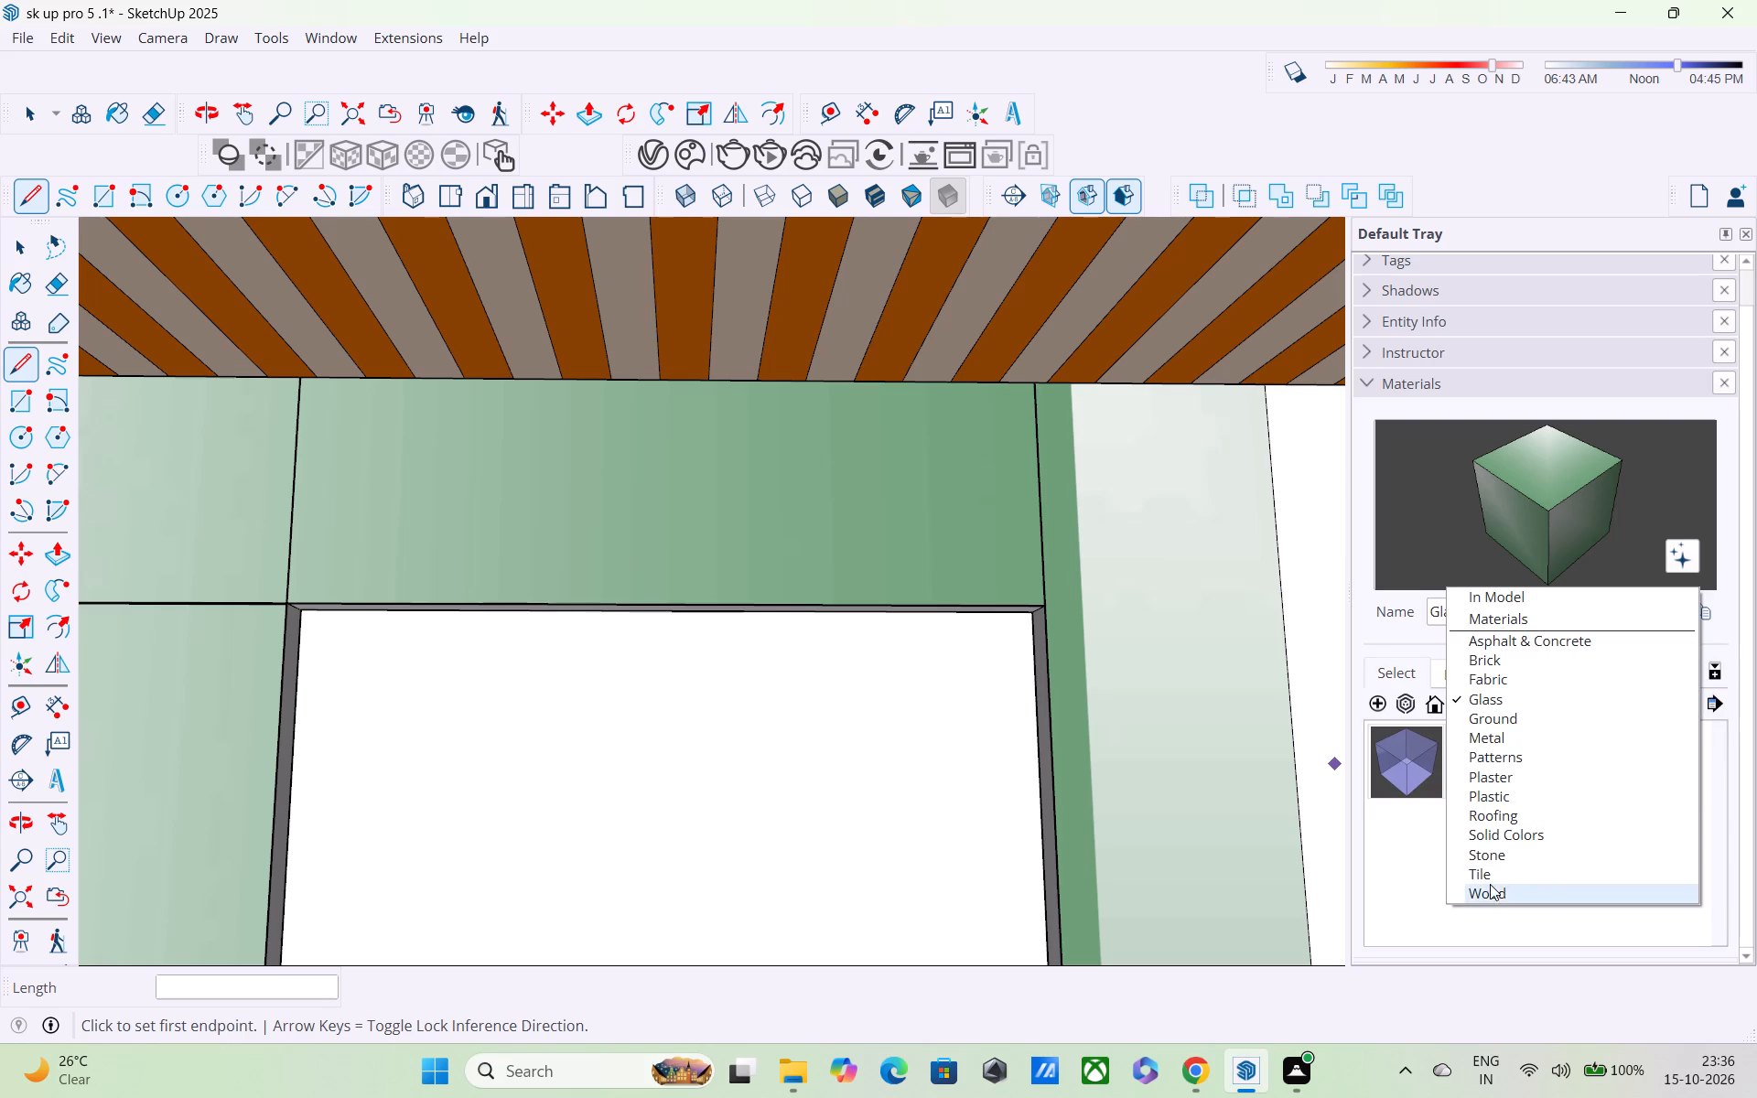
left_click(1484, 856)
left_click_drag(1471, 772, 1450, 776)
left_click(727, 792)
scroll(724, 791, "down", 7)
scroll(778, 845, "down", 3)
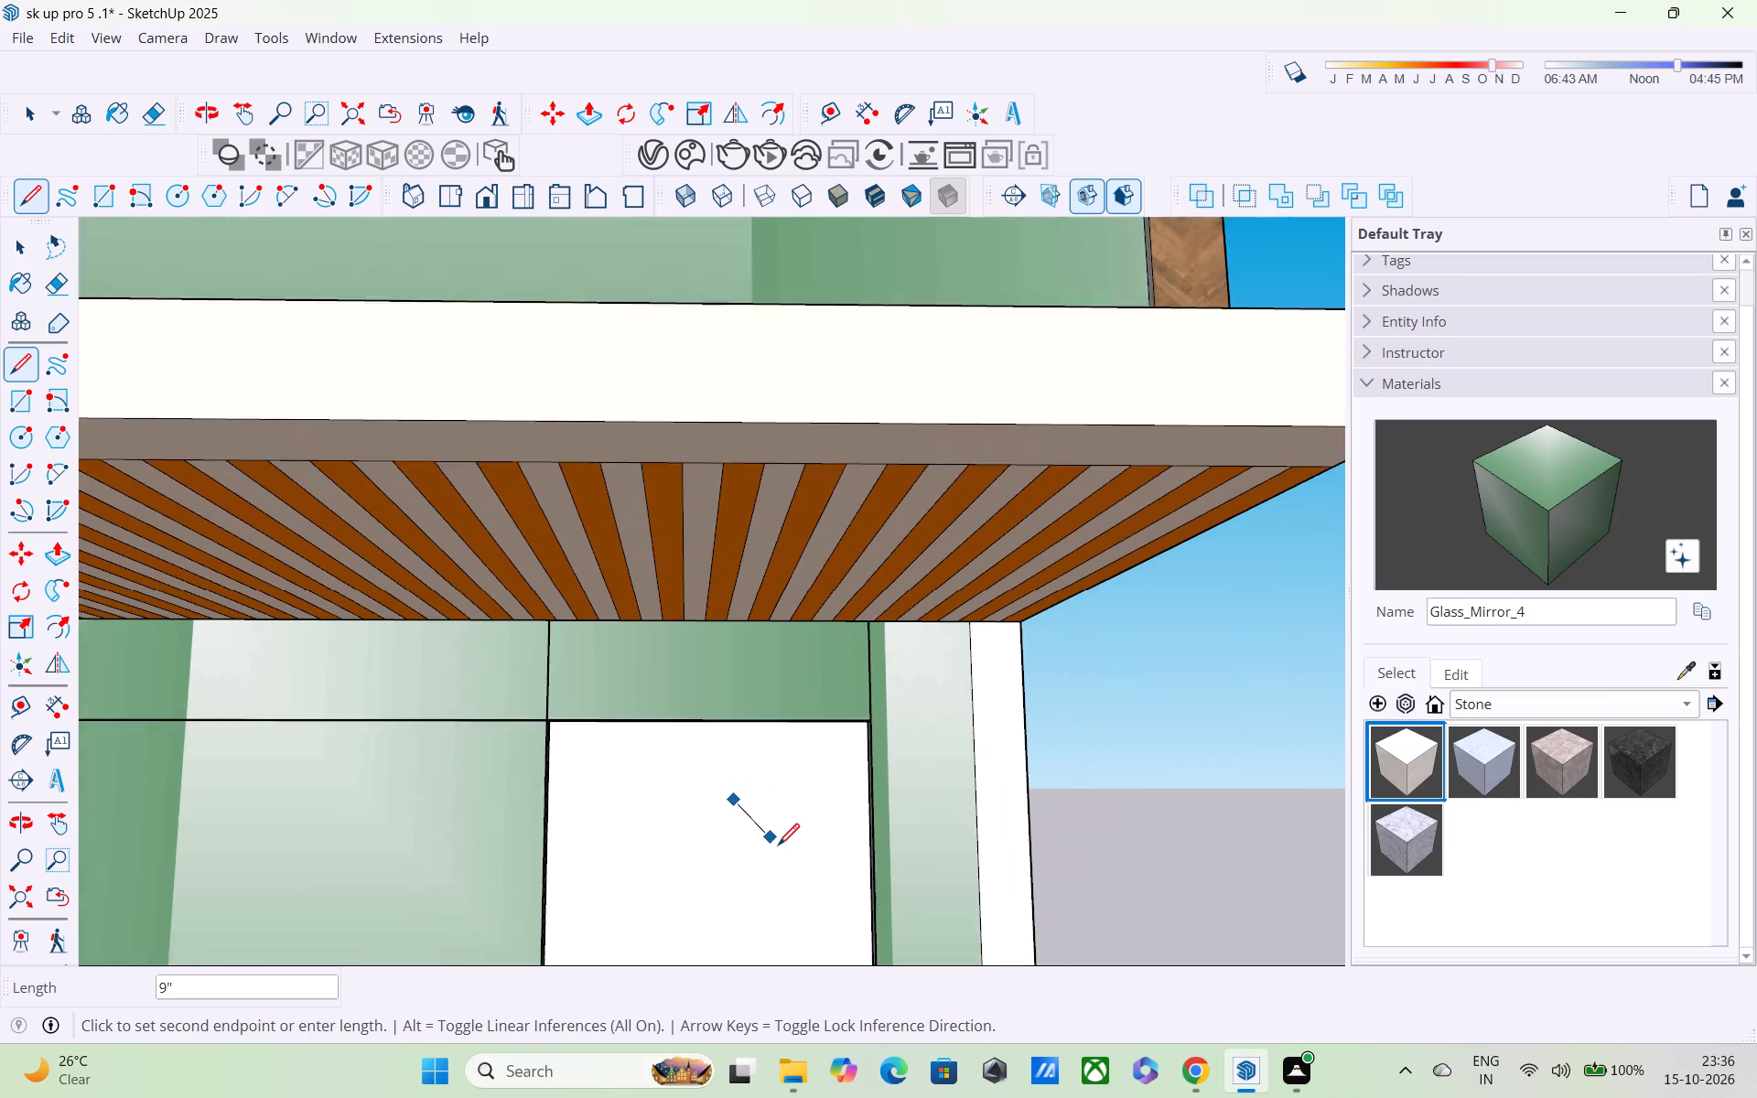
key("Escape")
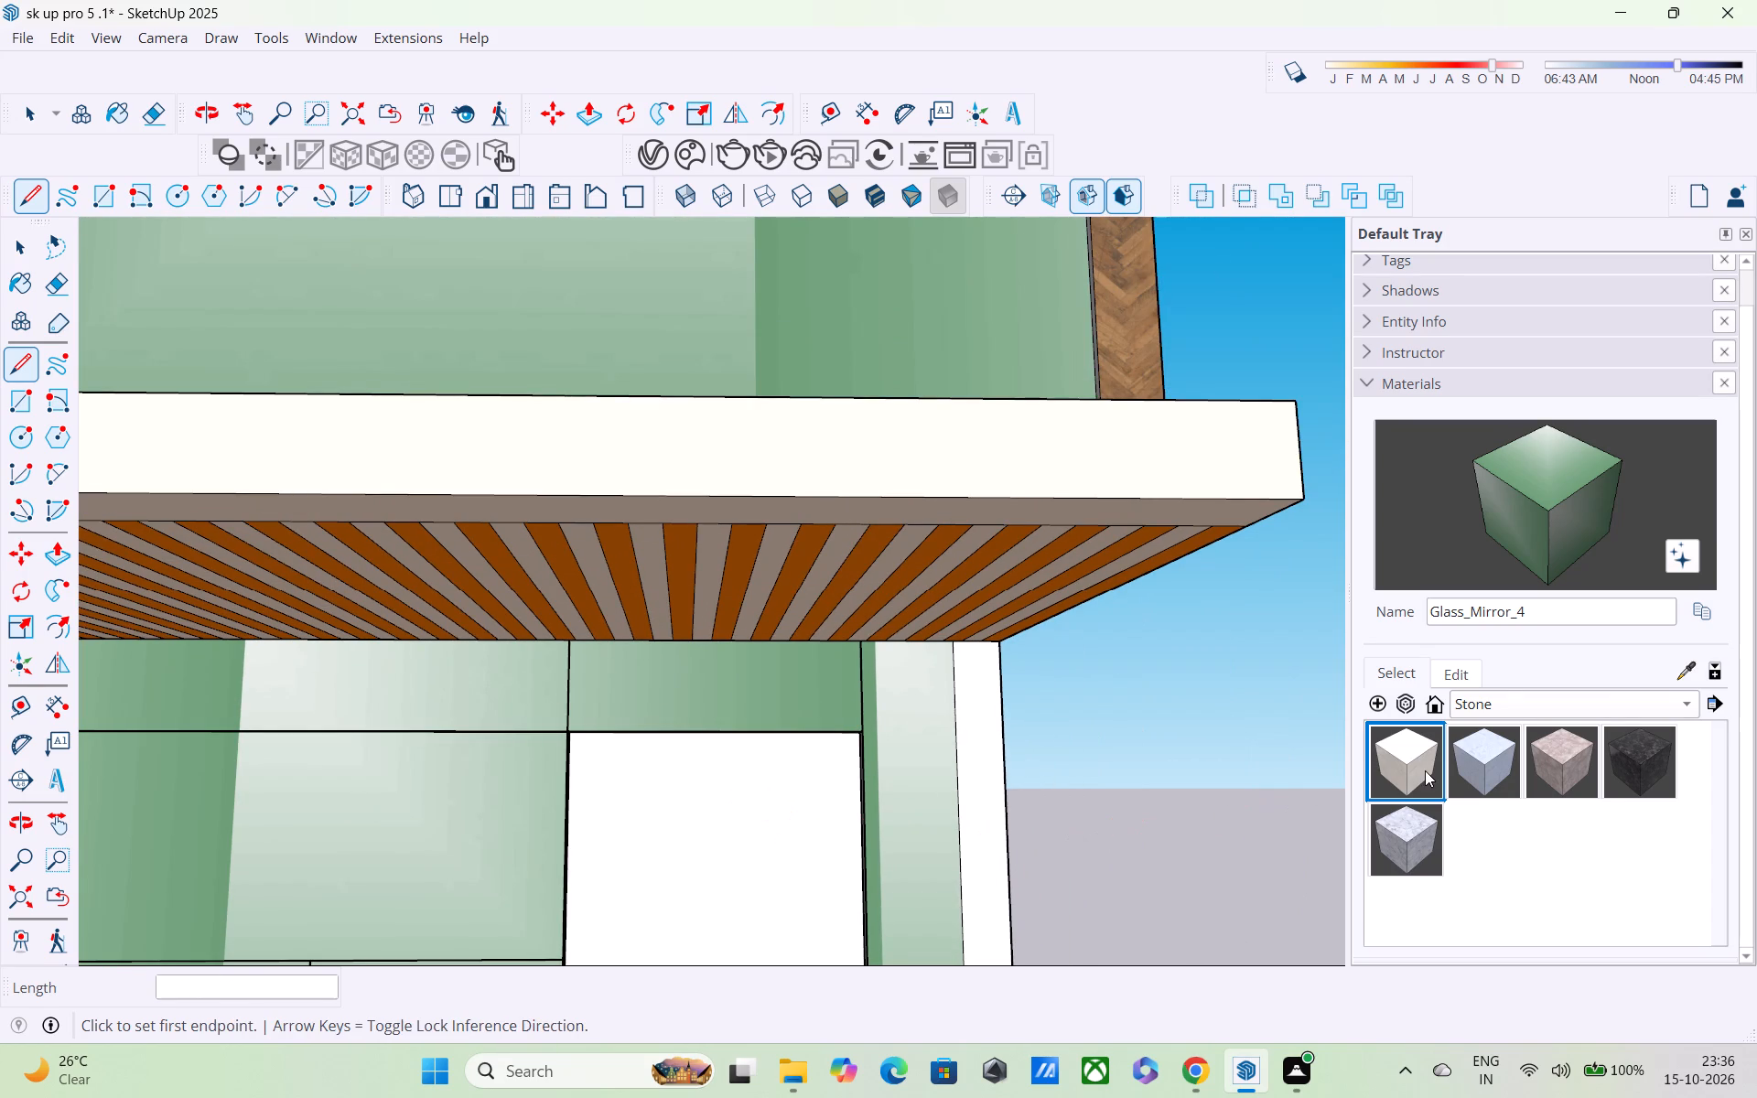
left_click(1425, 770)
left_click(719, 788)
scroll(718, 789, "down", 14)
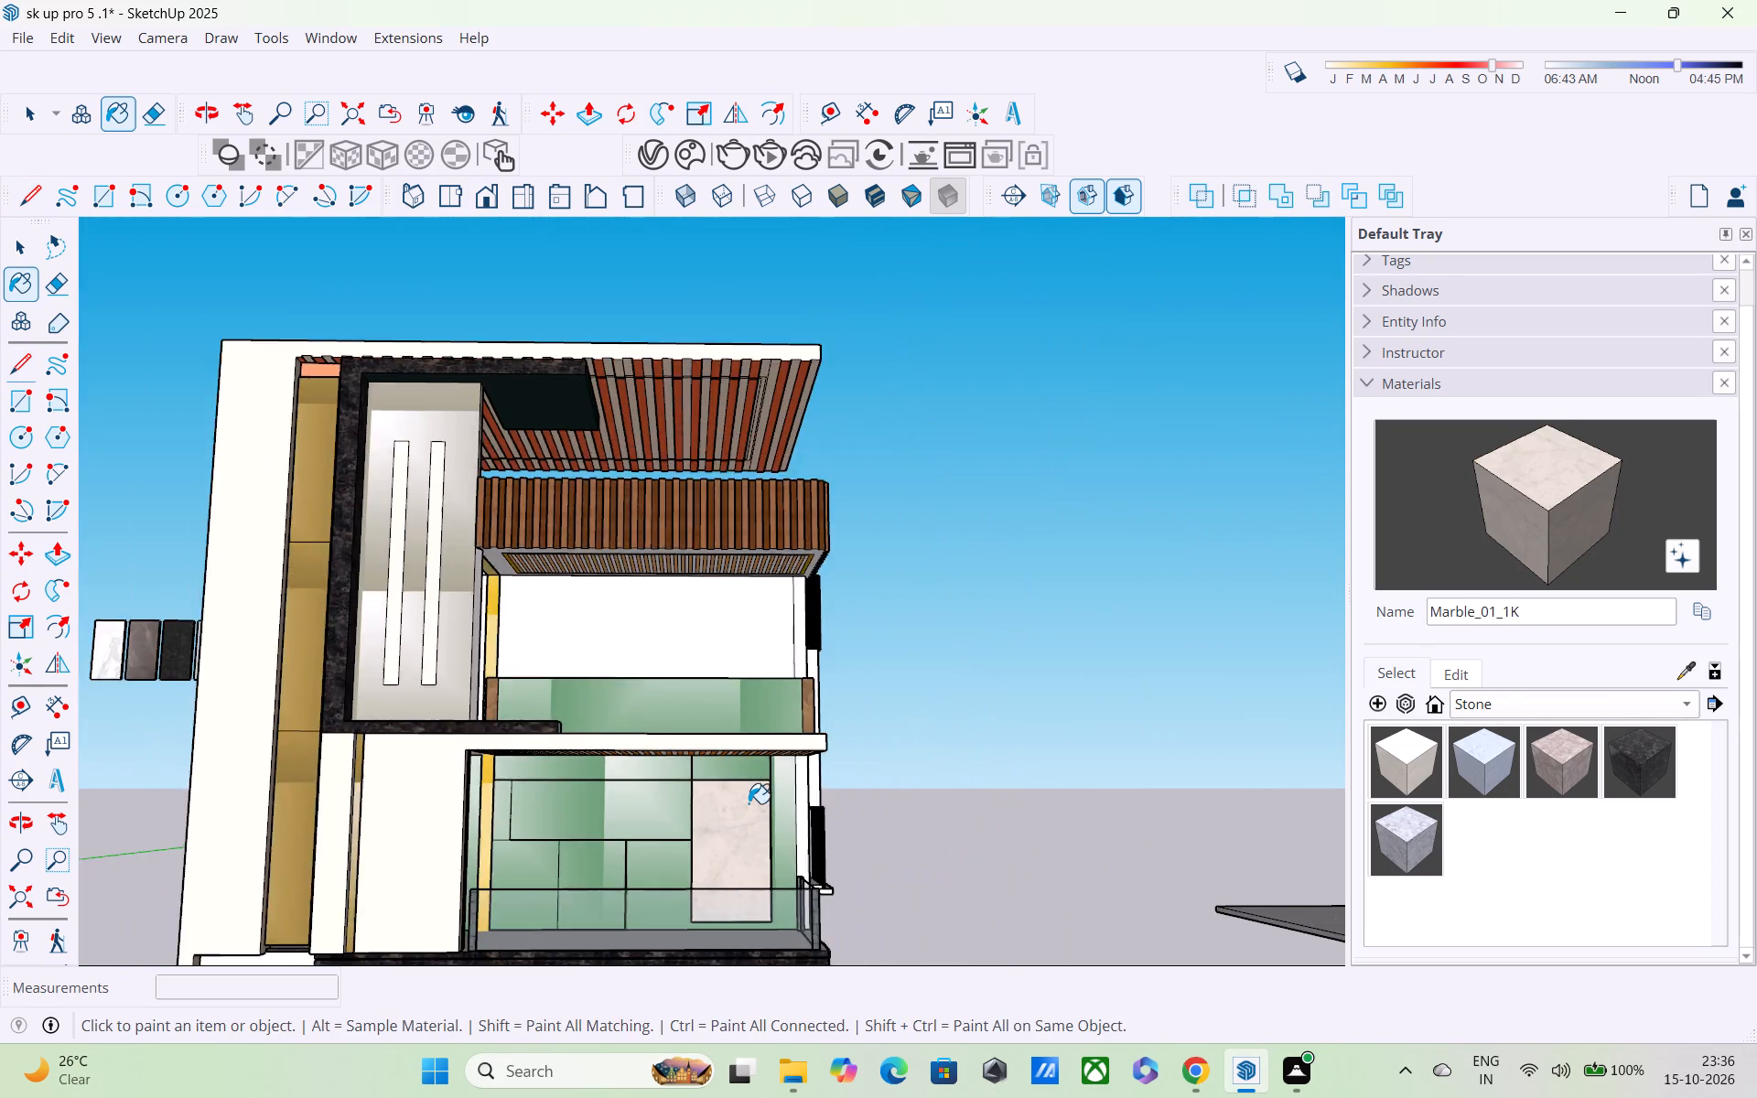
Paint the middle balcony's recessed door face with the Stone material Marble_20_1K and leave the Paint tool.
middle_click_drag(749, 805, 733, 877)
scroll(733, 877, "up", 1)
scroll(735, 864, "down", 6)
middle_click_drag(735, 864, 726, 795)
scroll(721, 800, "up", 1)
scroll(721, 800, "down", 4)
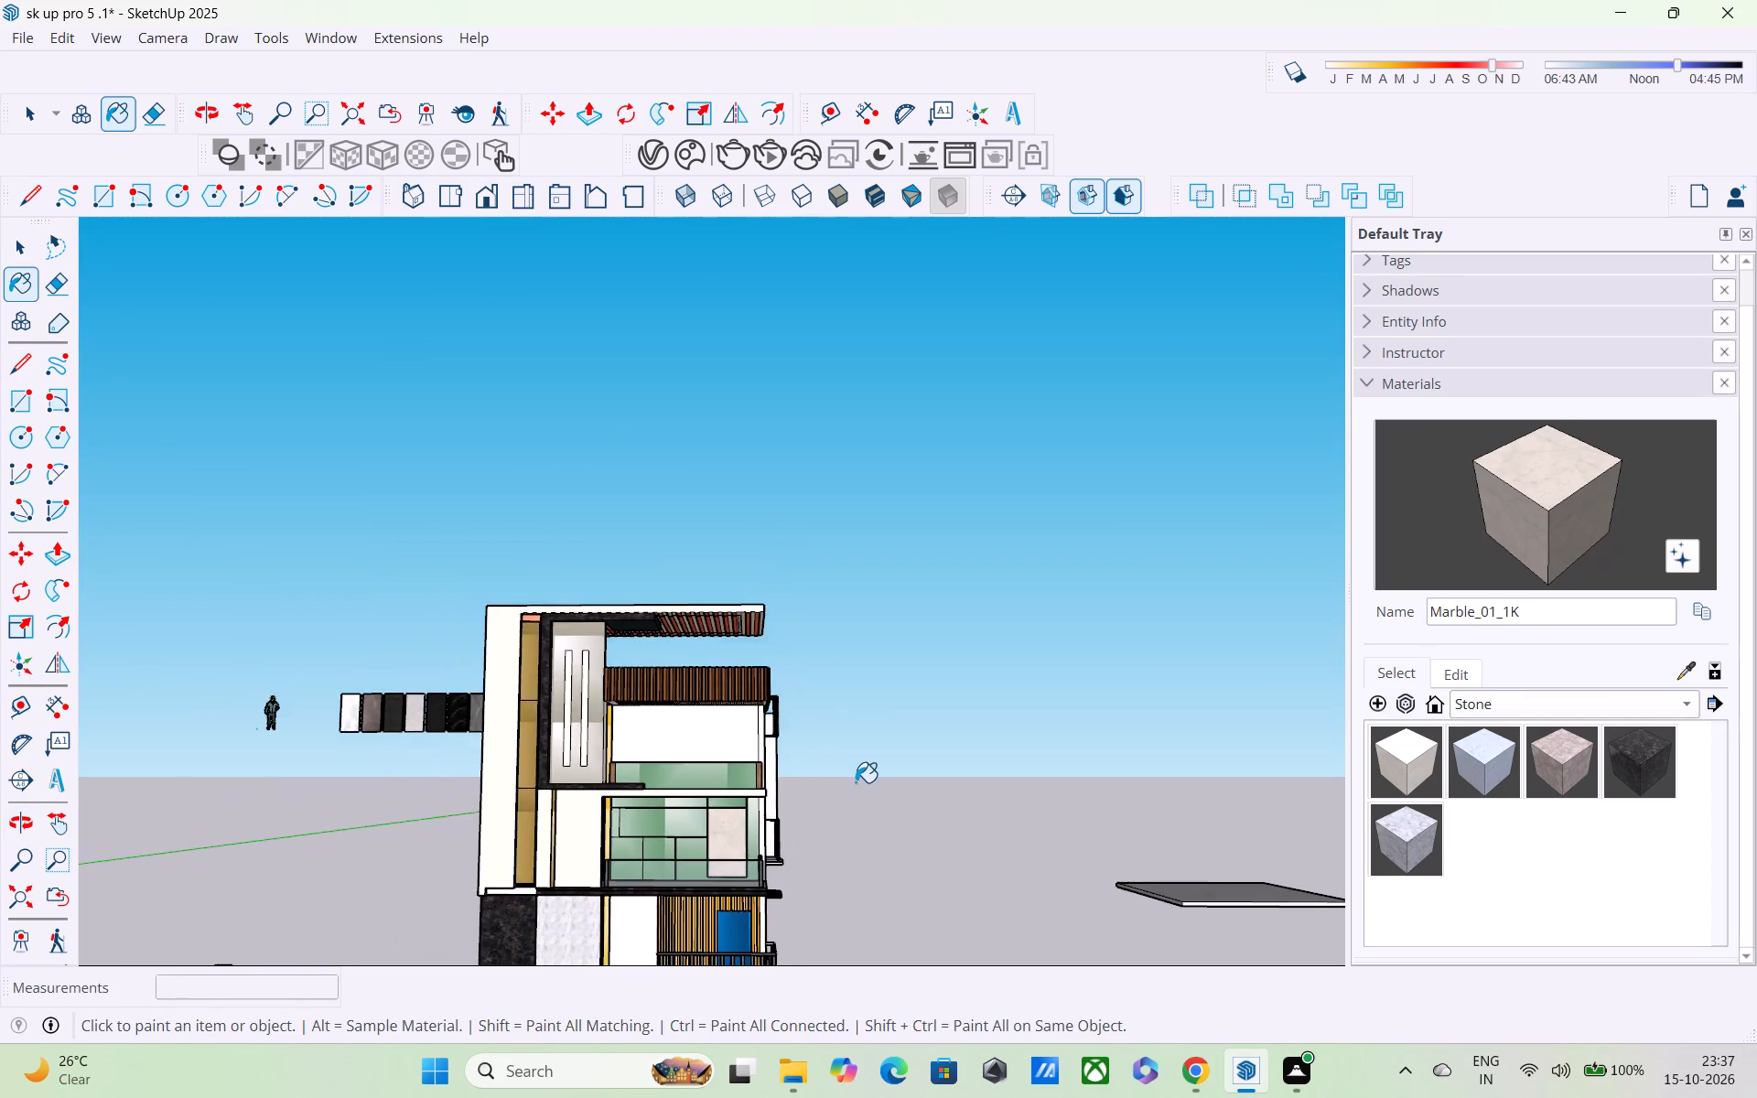
scroll(866, 774, "down", 3)
left_click(1397, 843)
scroll(796, 828, "up", 3)
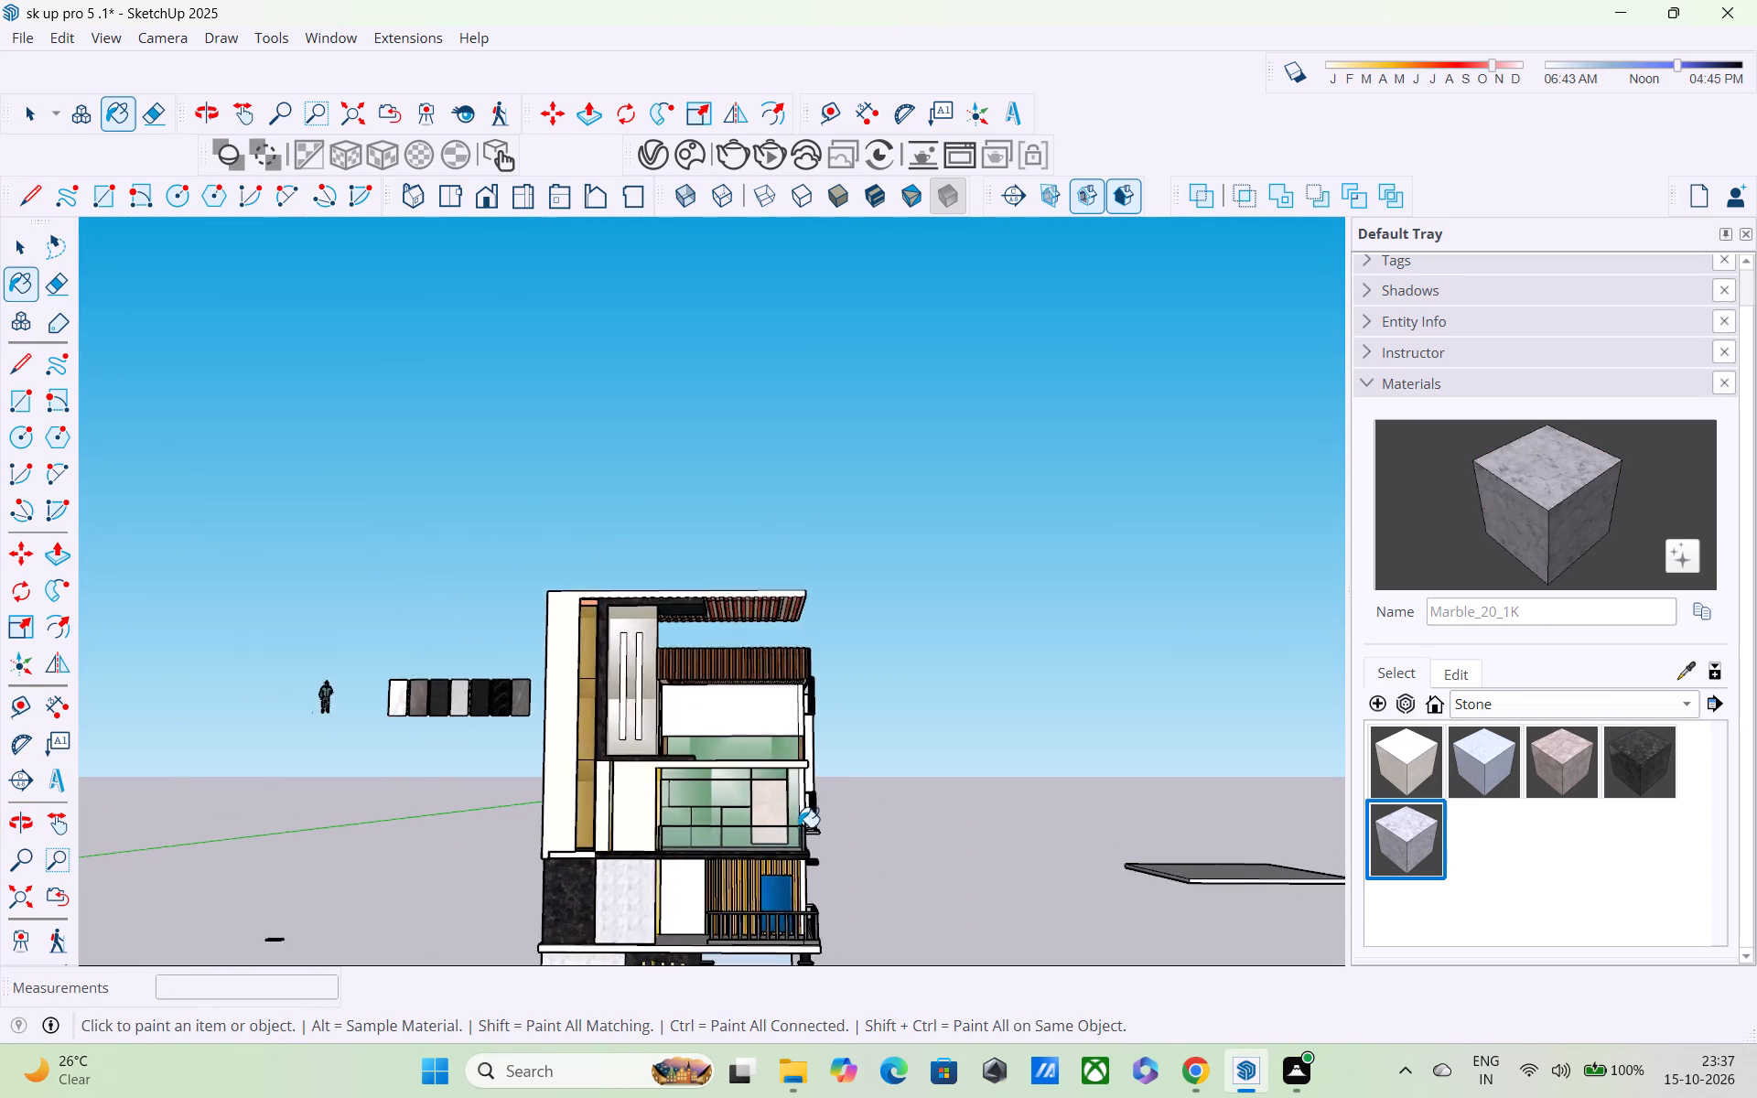
scroll(798, 827, "up", 11)
left_click(799, 783)
scroll(799, 783, "down", 5)
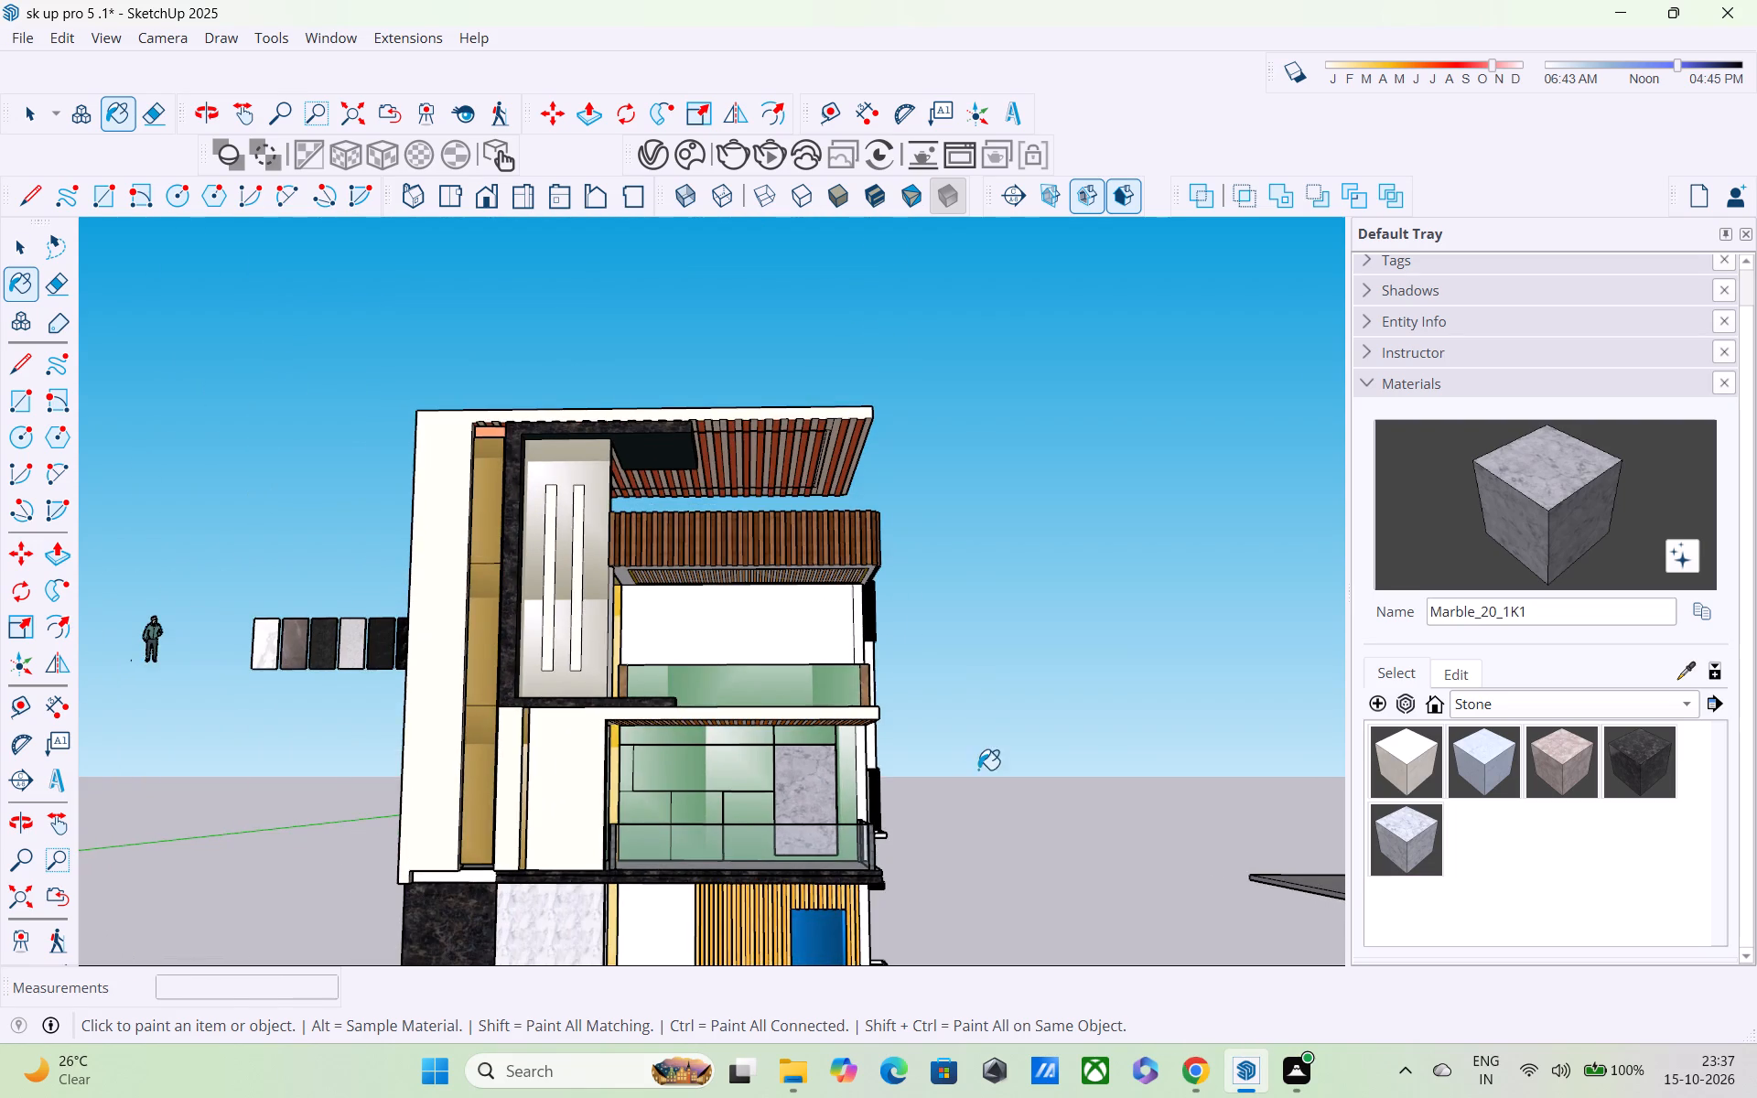
middle_click_drag(978, 770, 963, 856)
scroll(907, 838, "up", 1)
key("space")
key("space")
left_click(912, 787)
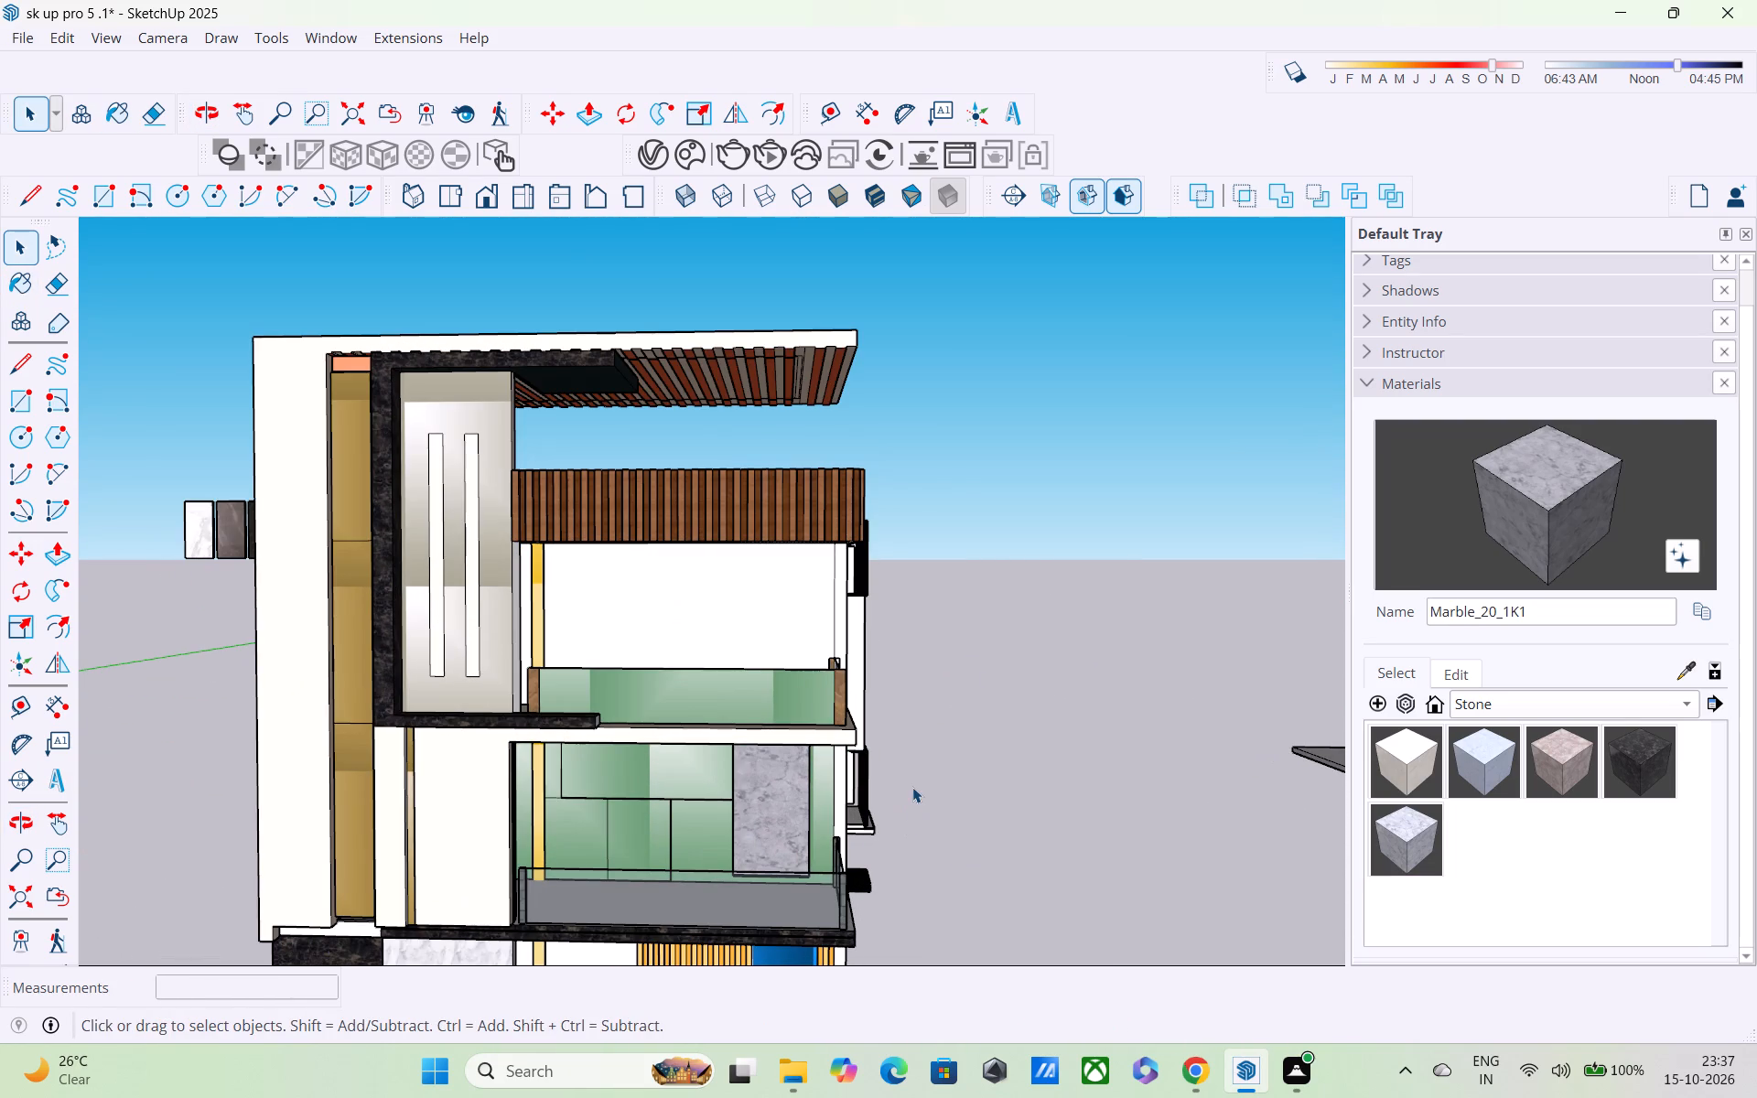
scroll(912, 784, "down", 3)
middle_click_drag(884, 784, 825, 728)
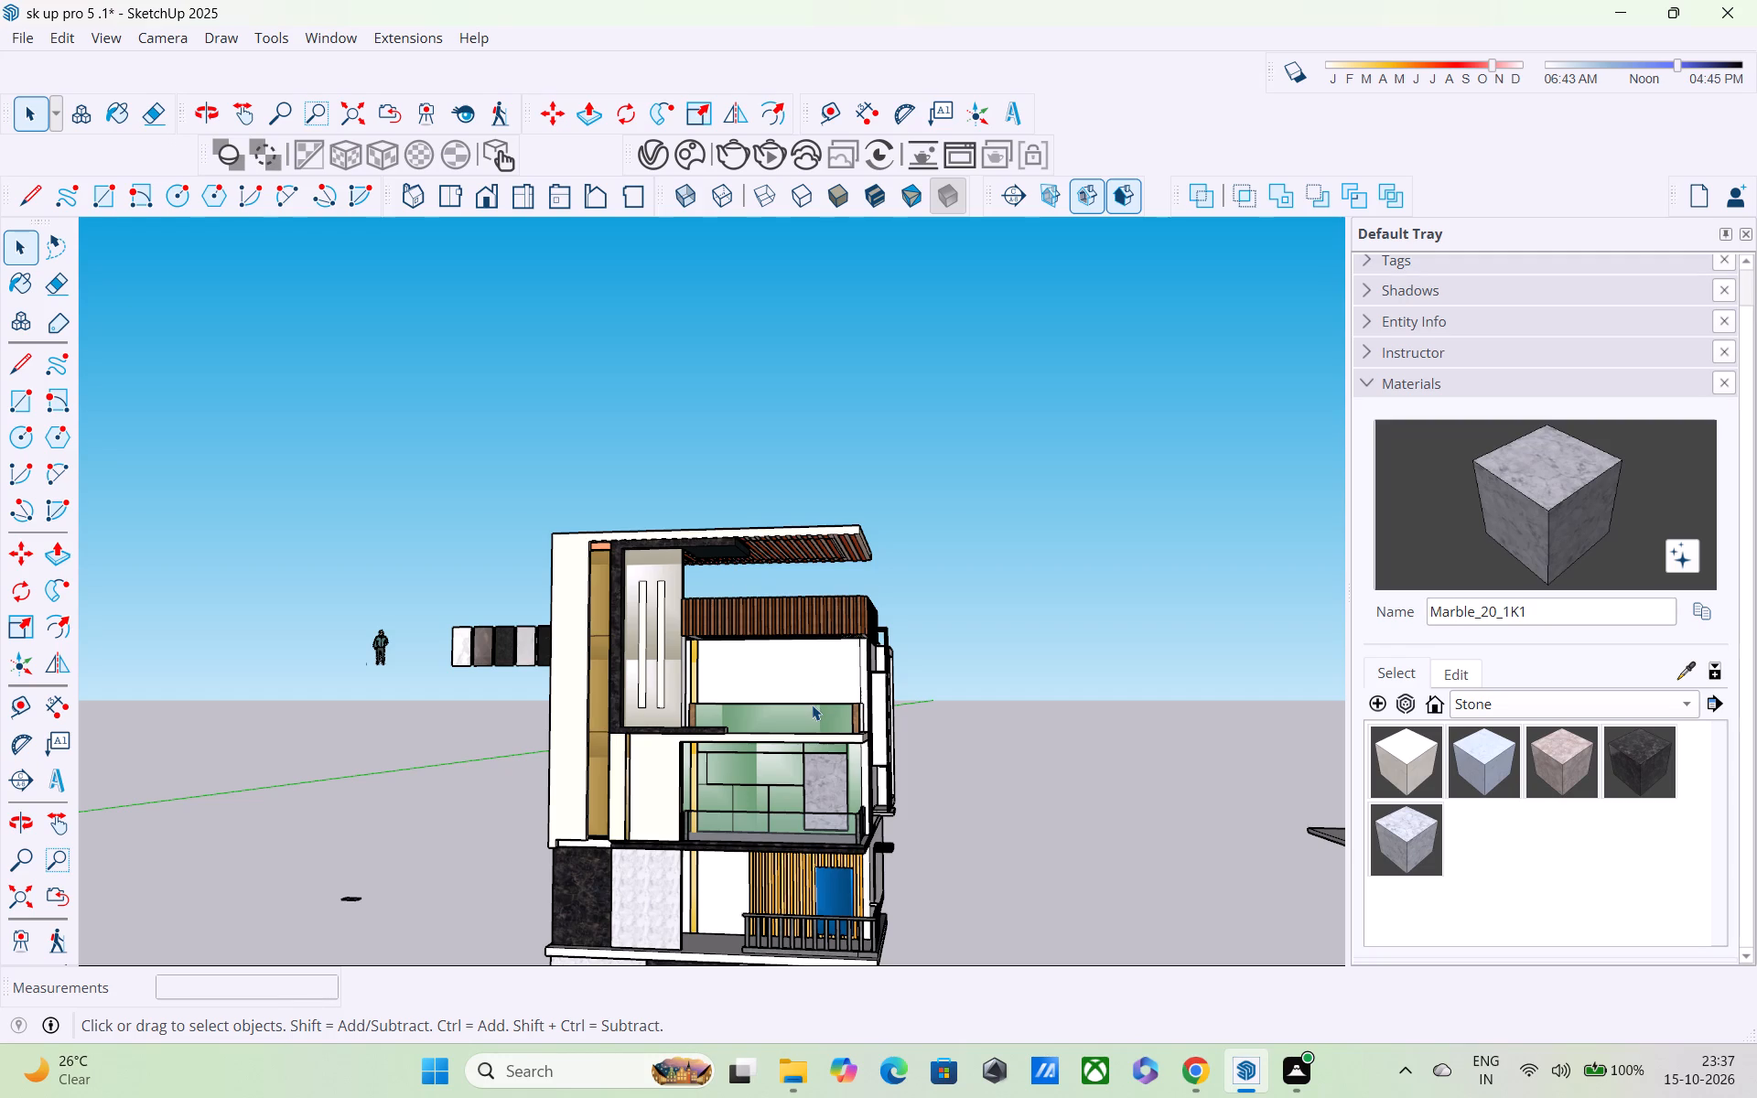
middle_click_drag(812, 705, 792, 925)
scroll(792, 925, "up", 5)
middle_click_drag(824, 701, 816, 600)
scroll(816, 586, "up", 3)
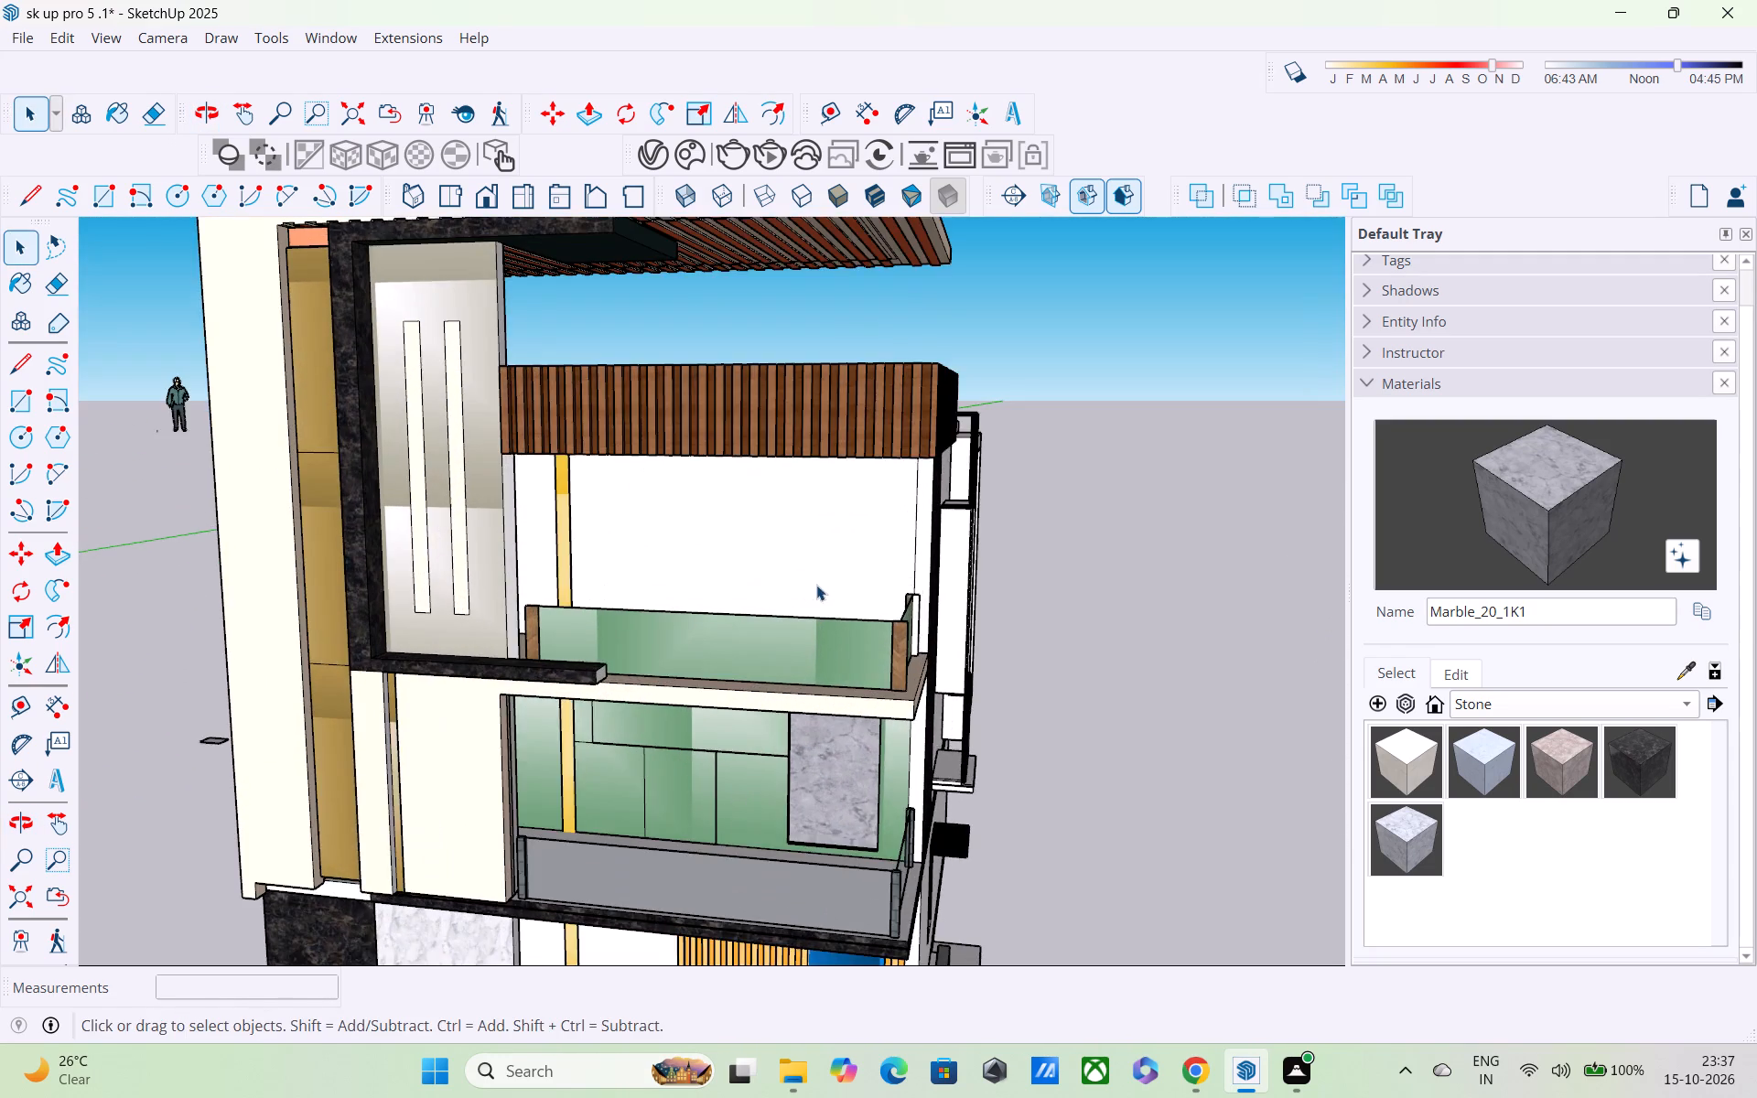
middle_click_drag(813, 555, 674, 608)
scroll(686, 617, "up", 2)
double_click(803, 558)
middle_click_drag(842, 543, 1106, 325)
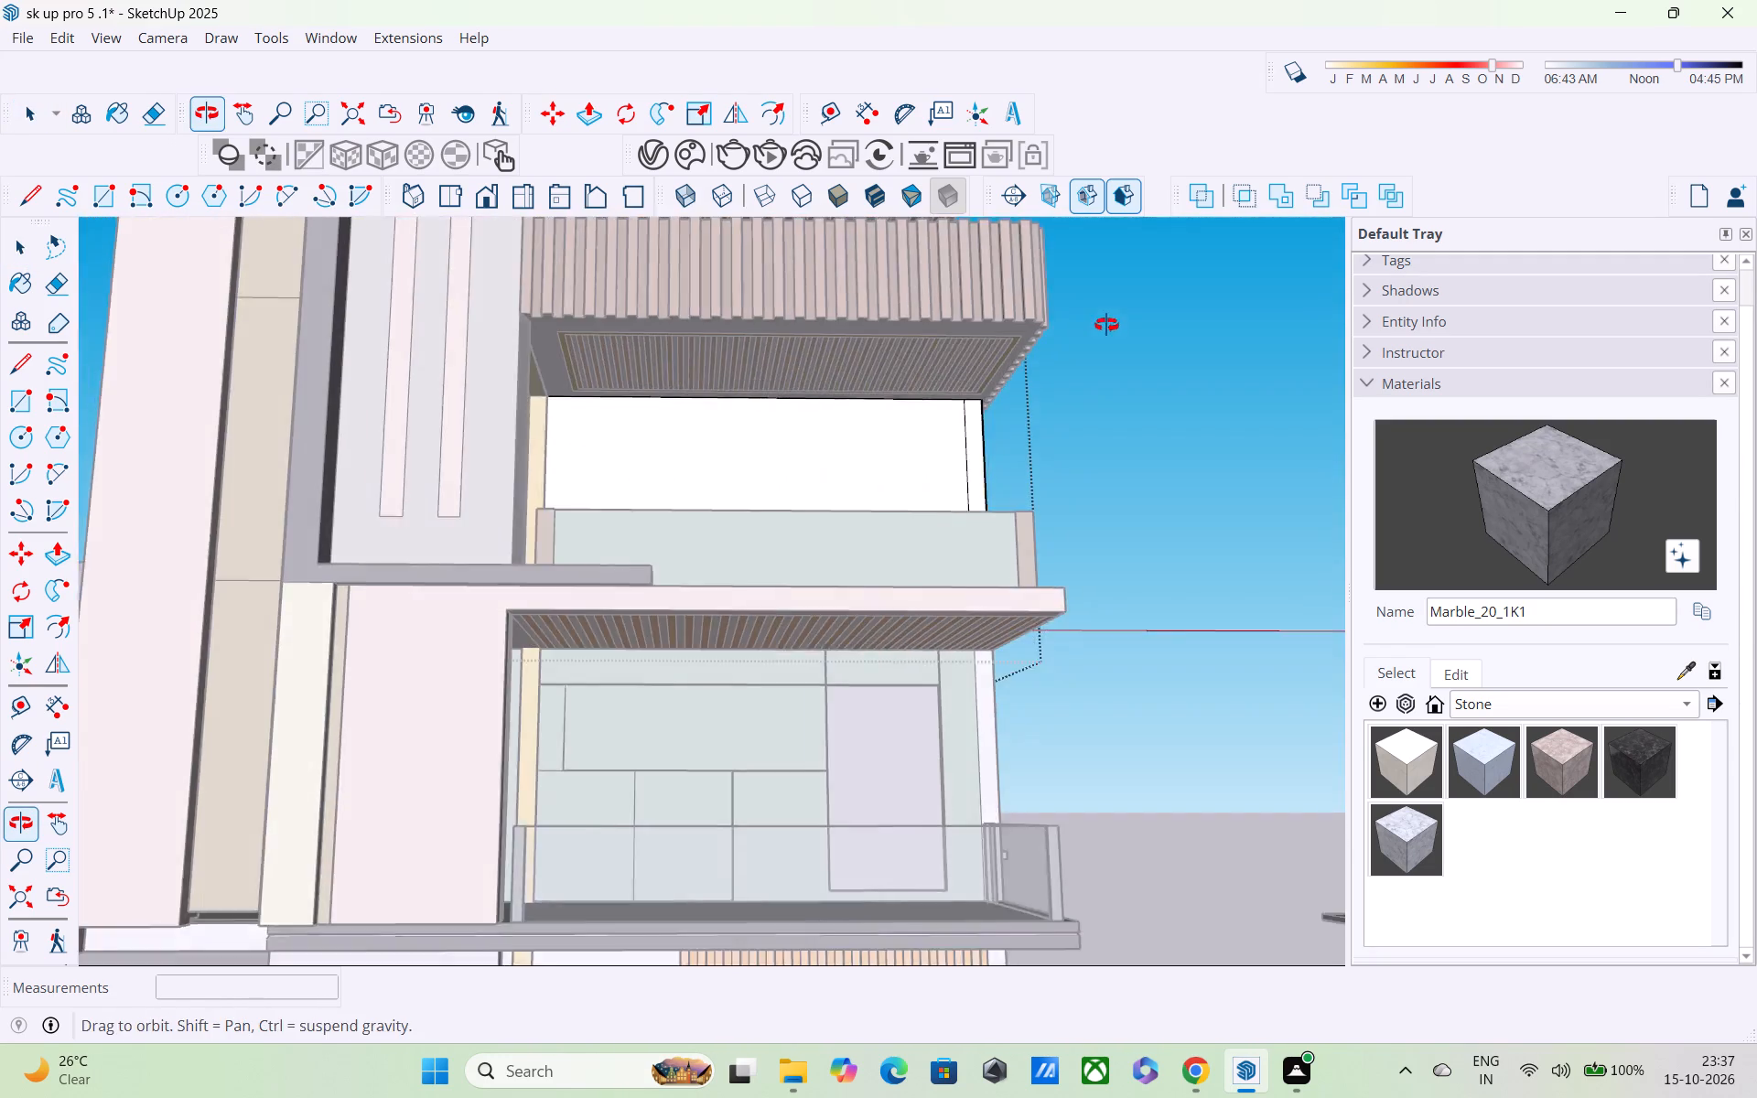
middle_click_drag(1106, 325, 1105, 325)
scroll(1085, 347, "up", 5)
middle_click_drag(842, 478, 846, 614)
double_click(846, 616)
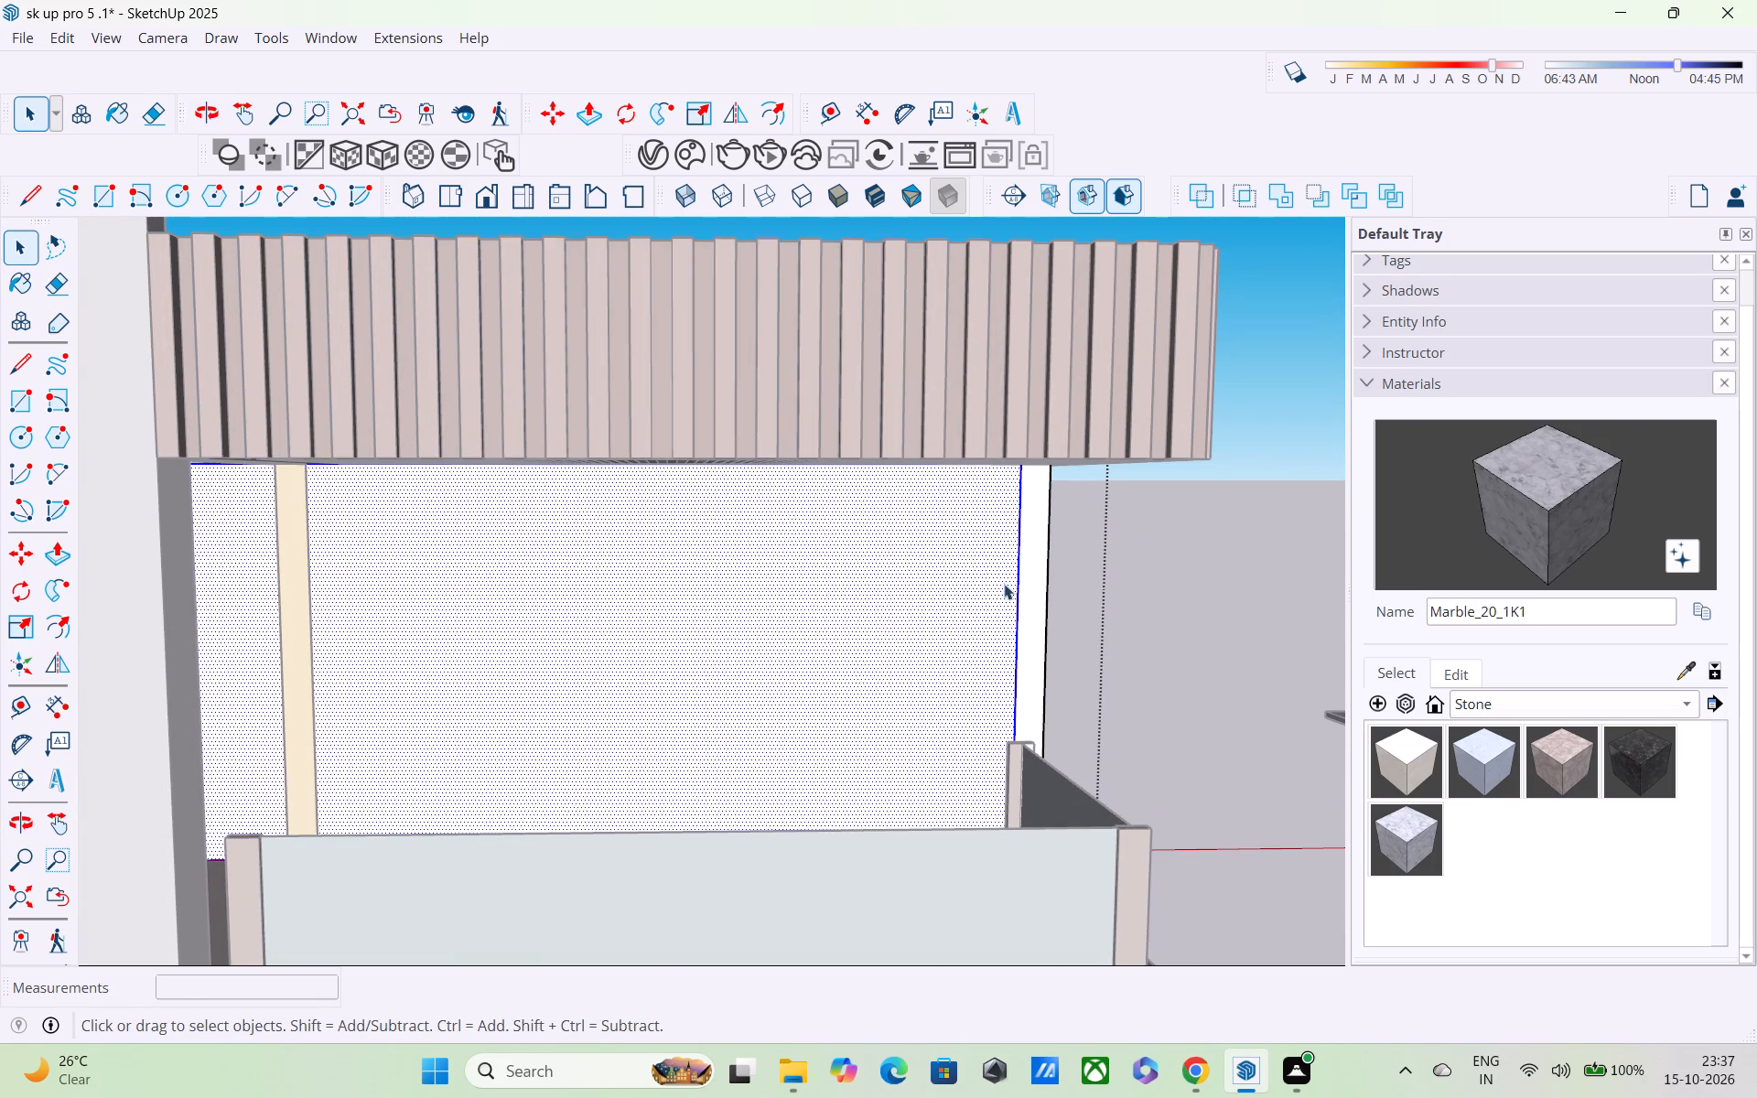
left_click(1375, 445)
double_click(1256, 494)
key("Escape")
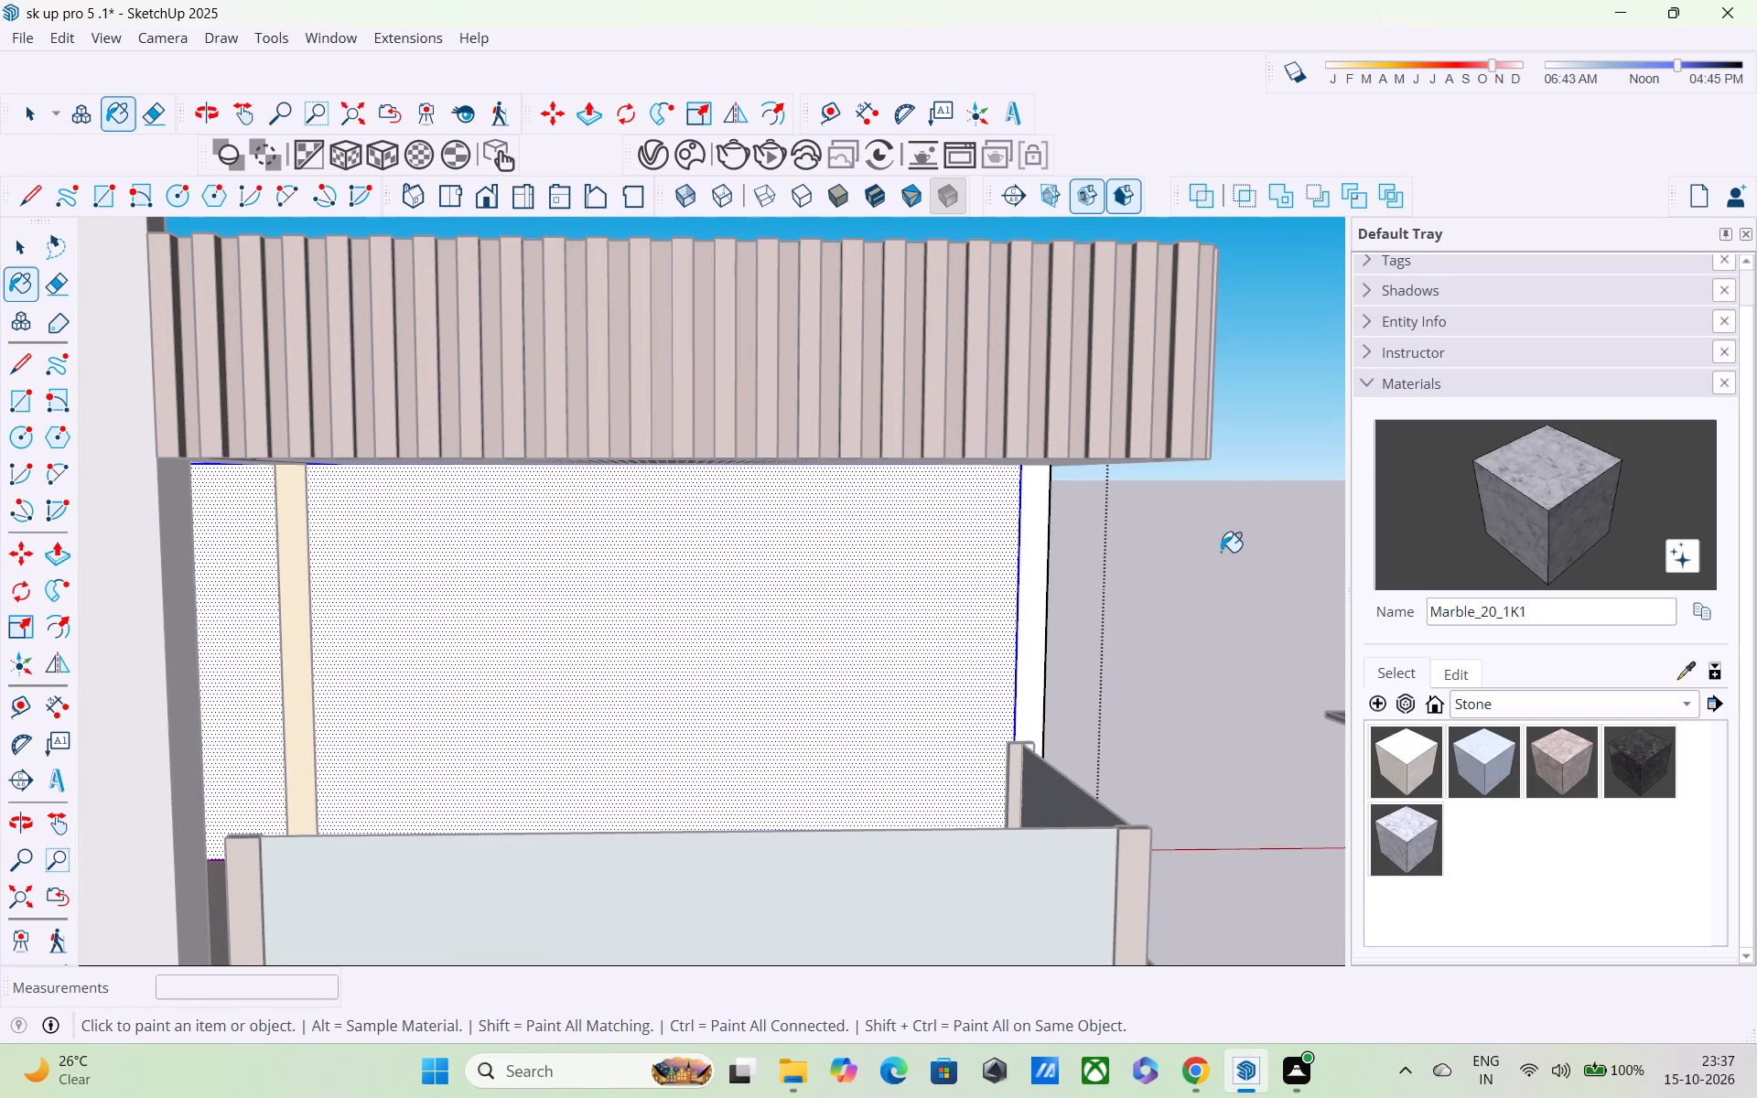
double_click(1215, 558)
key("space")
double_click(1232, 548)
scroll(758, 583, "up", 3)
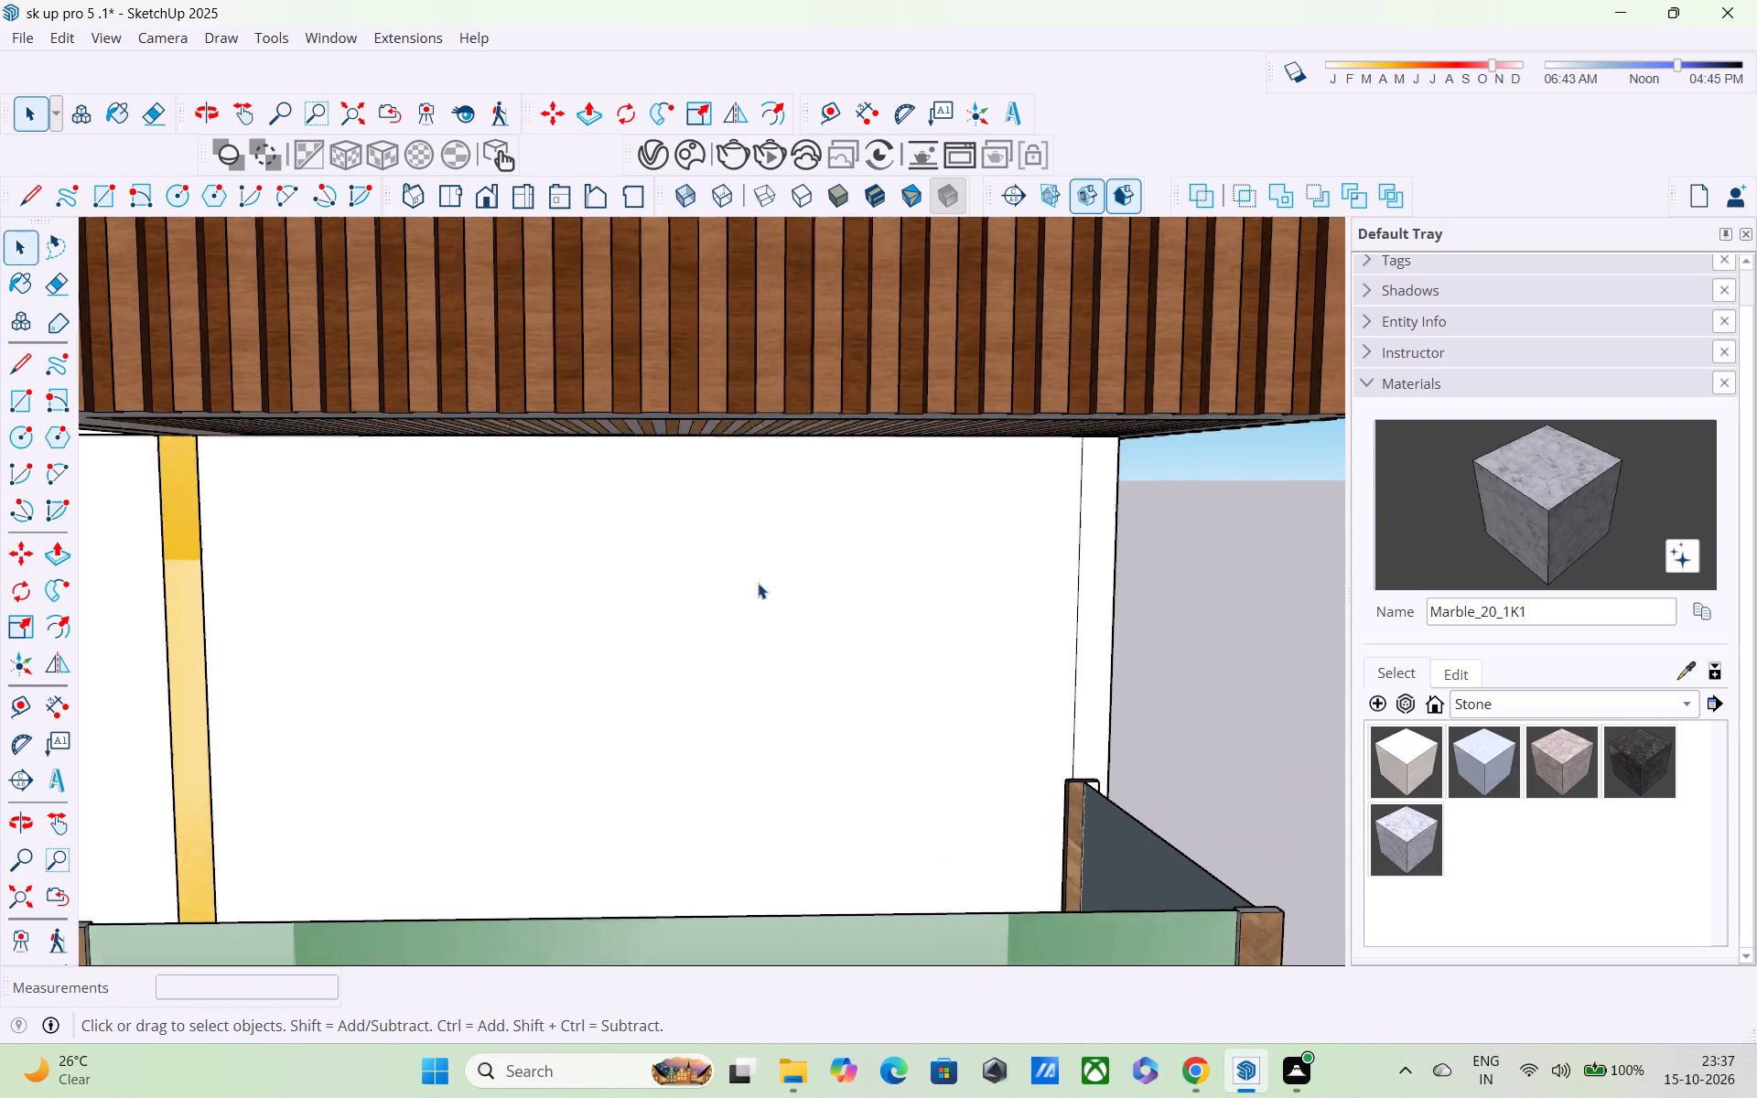
Open the white back wall group of the upper balcony for editing.
double_click(757, 584)
scroll(760, 588, "up", 1)
middle_click_drag(760, 586, 760, 520)
middle_click_drag(781, 598, 785, 677)
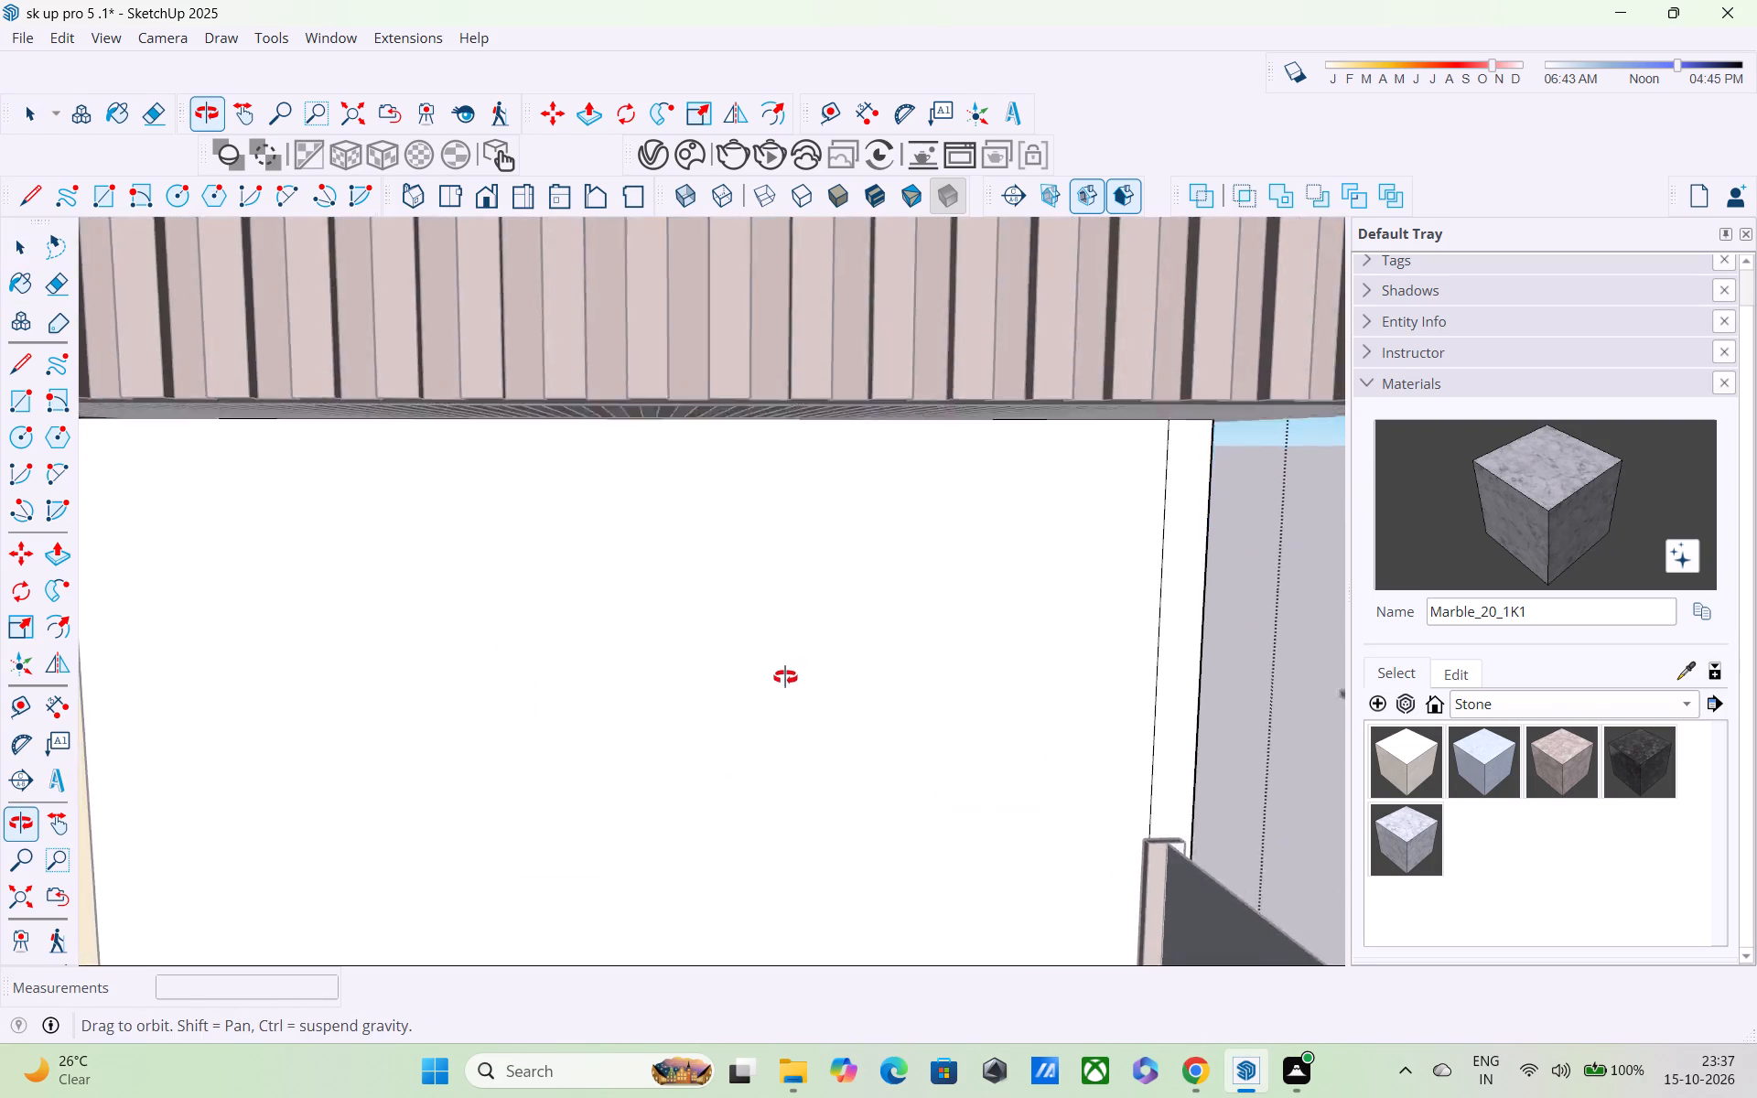
middle_click_drag(785, 677, 747, 666)
scroll(750, 668, "up", 2)
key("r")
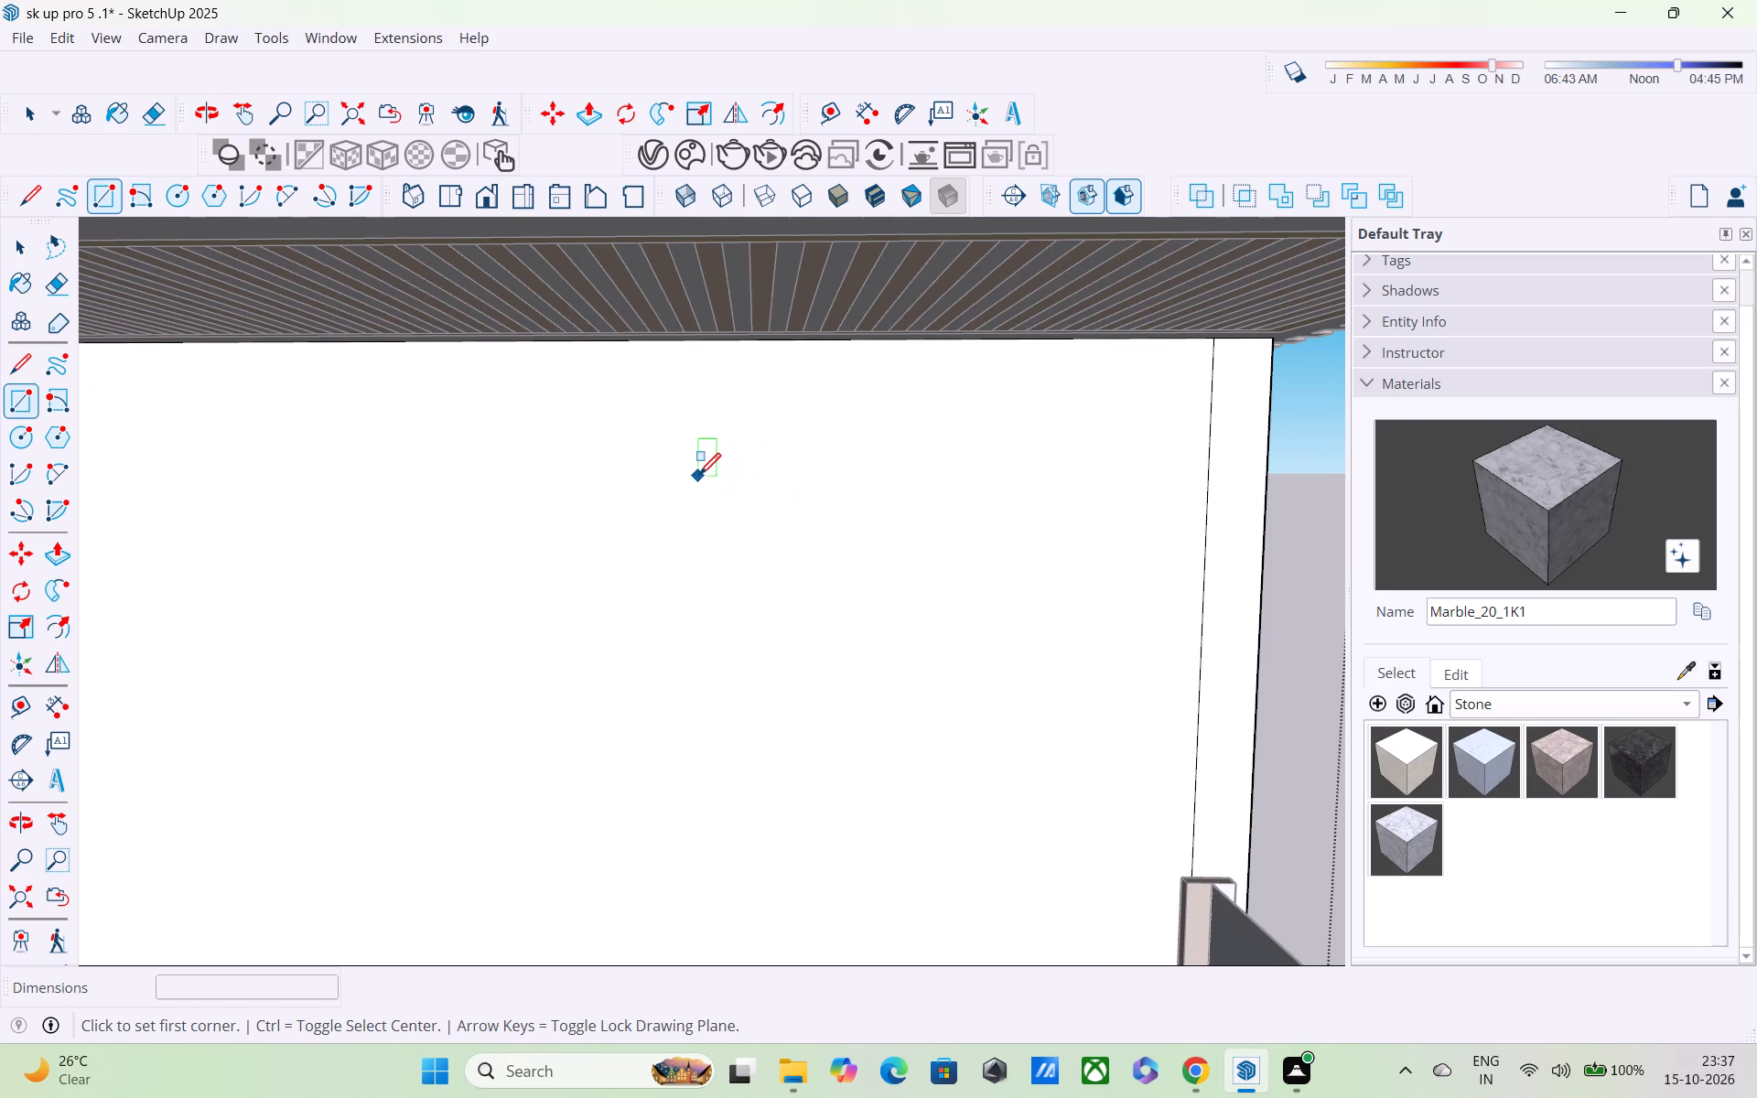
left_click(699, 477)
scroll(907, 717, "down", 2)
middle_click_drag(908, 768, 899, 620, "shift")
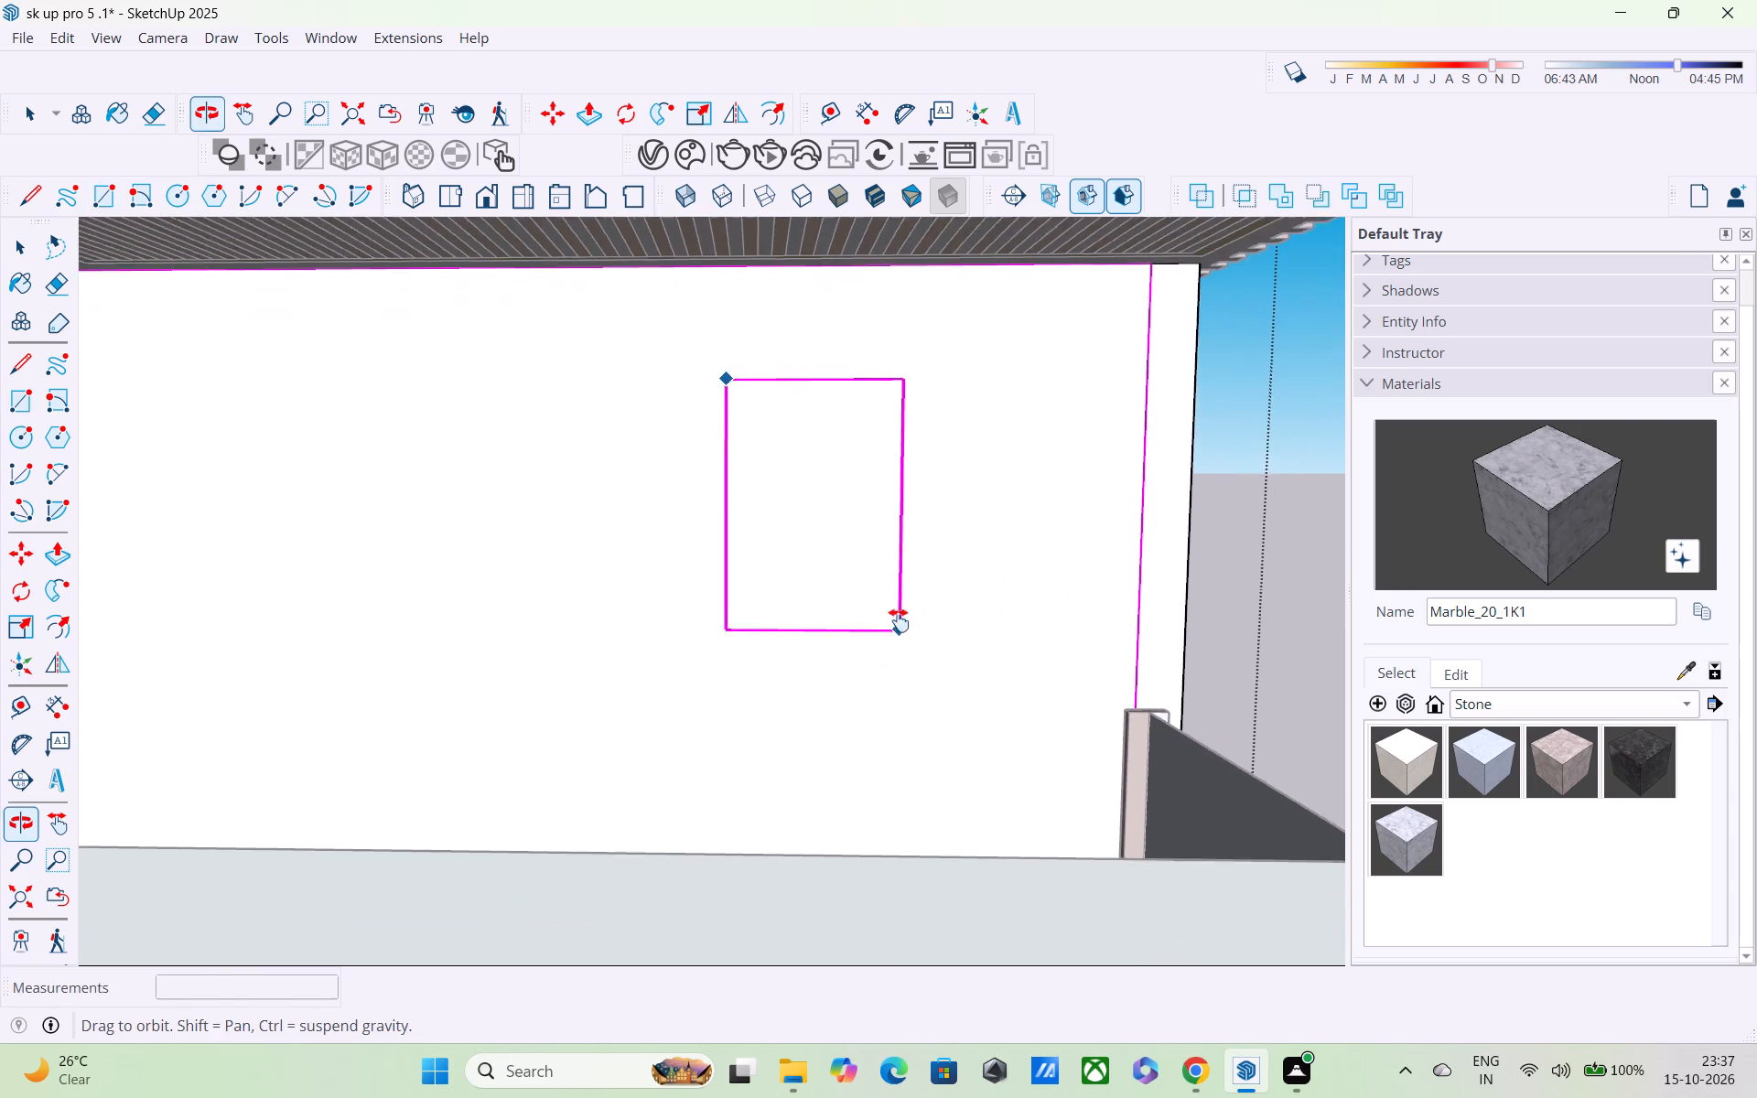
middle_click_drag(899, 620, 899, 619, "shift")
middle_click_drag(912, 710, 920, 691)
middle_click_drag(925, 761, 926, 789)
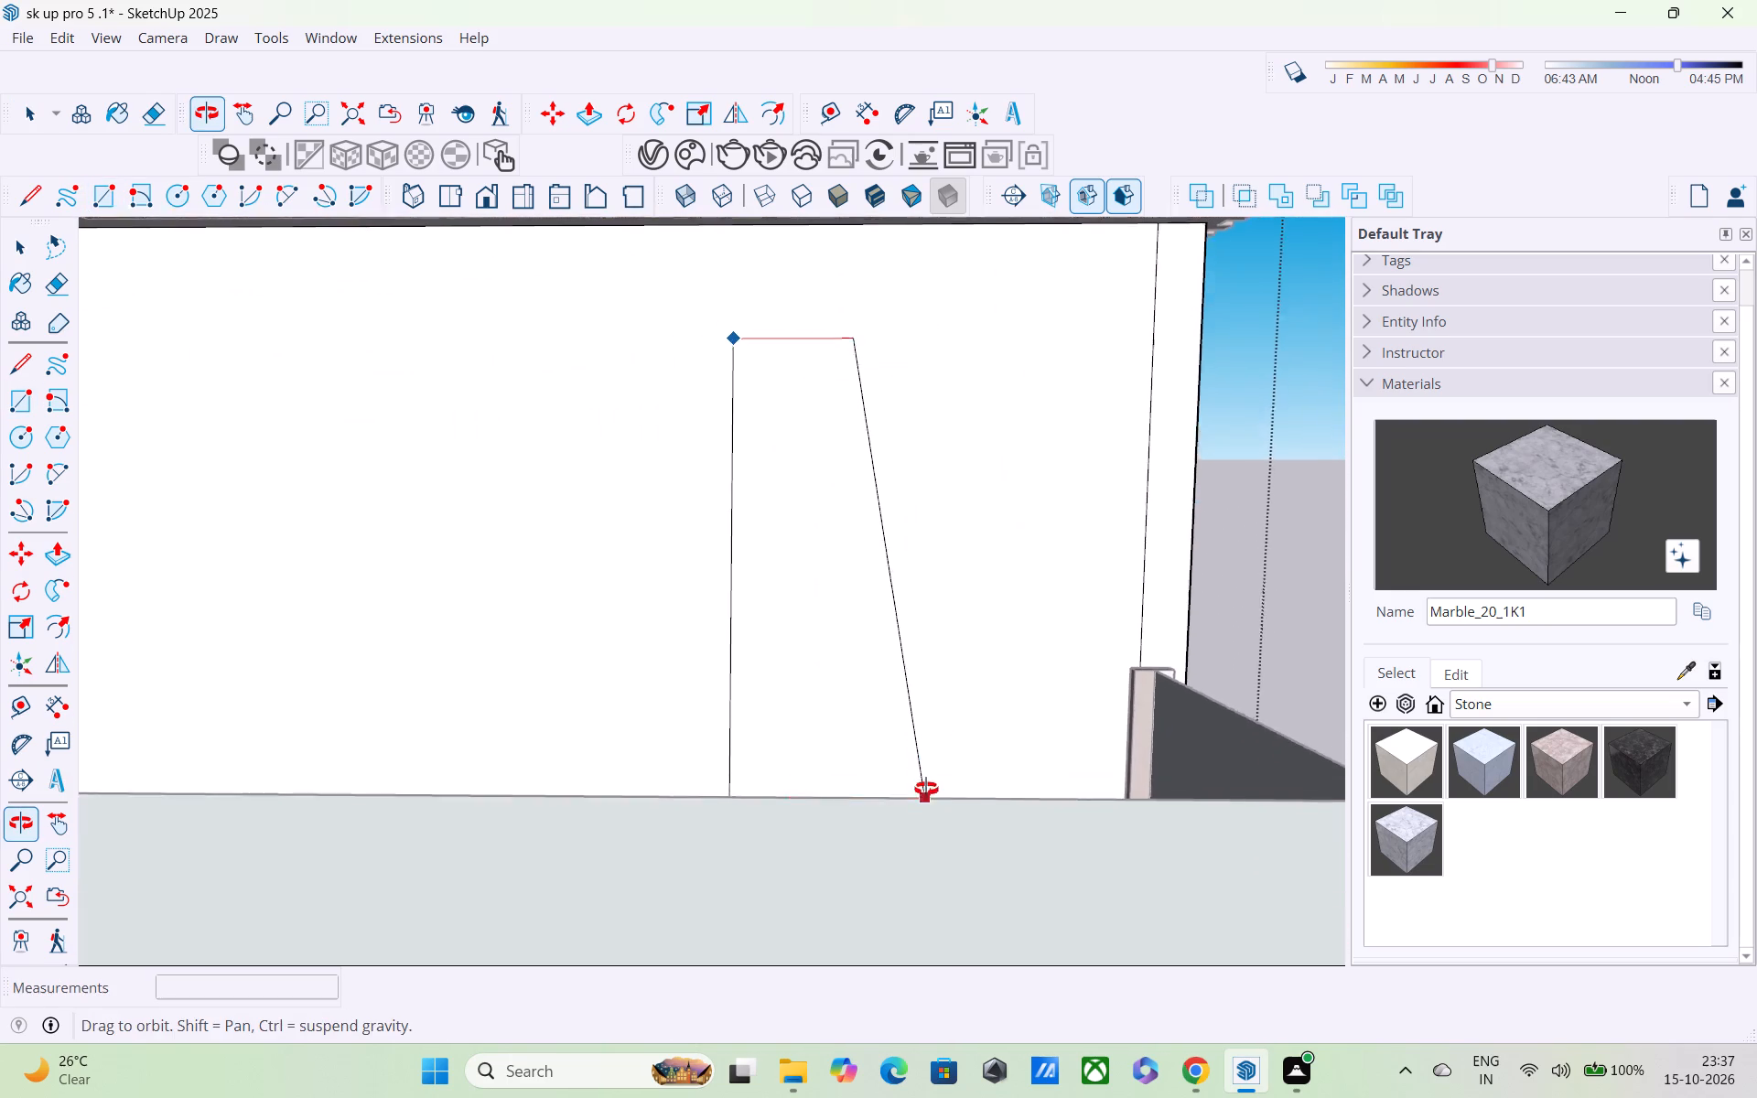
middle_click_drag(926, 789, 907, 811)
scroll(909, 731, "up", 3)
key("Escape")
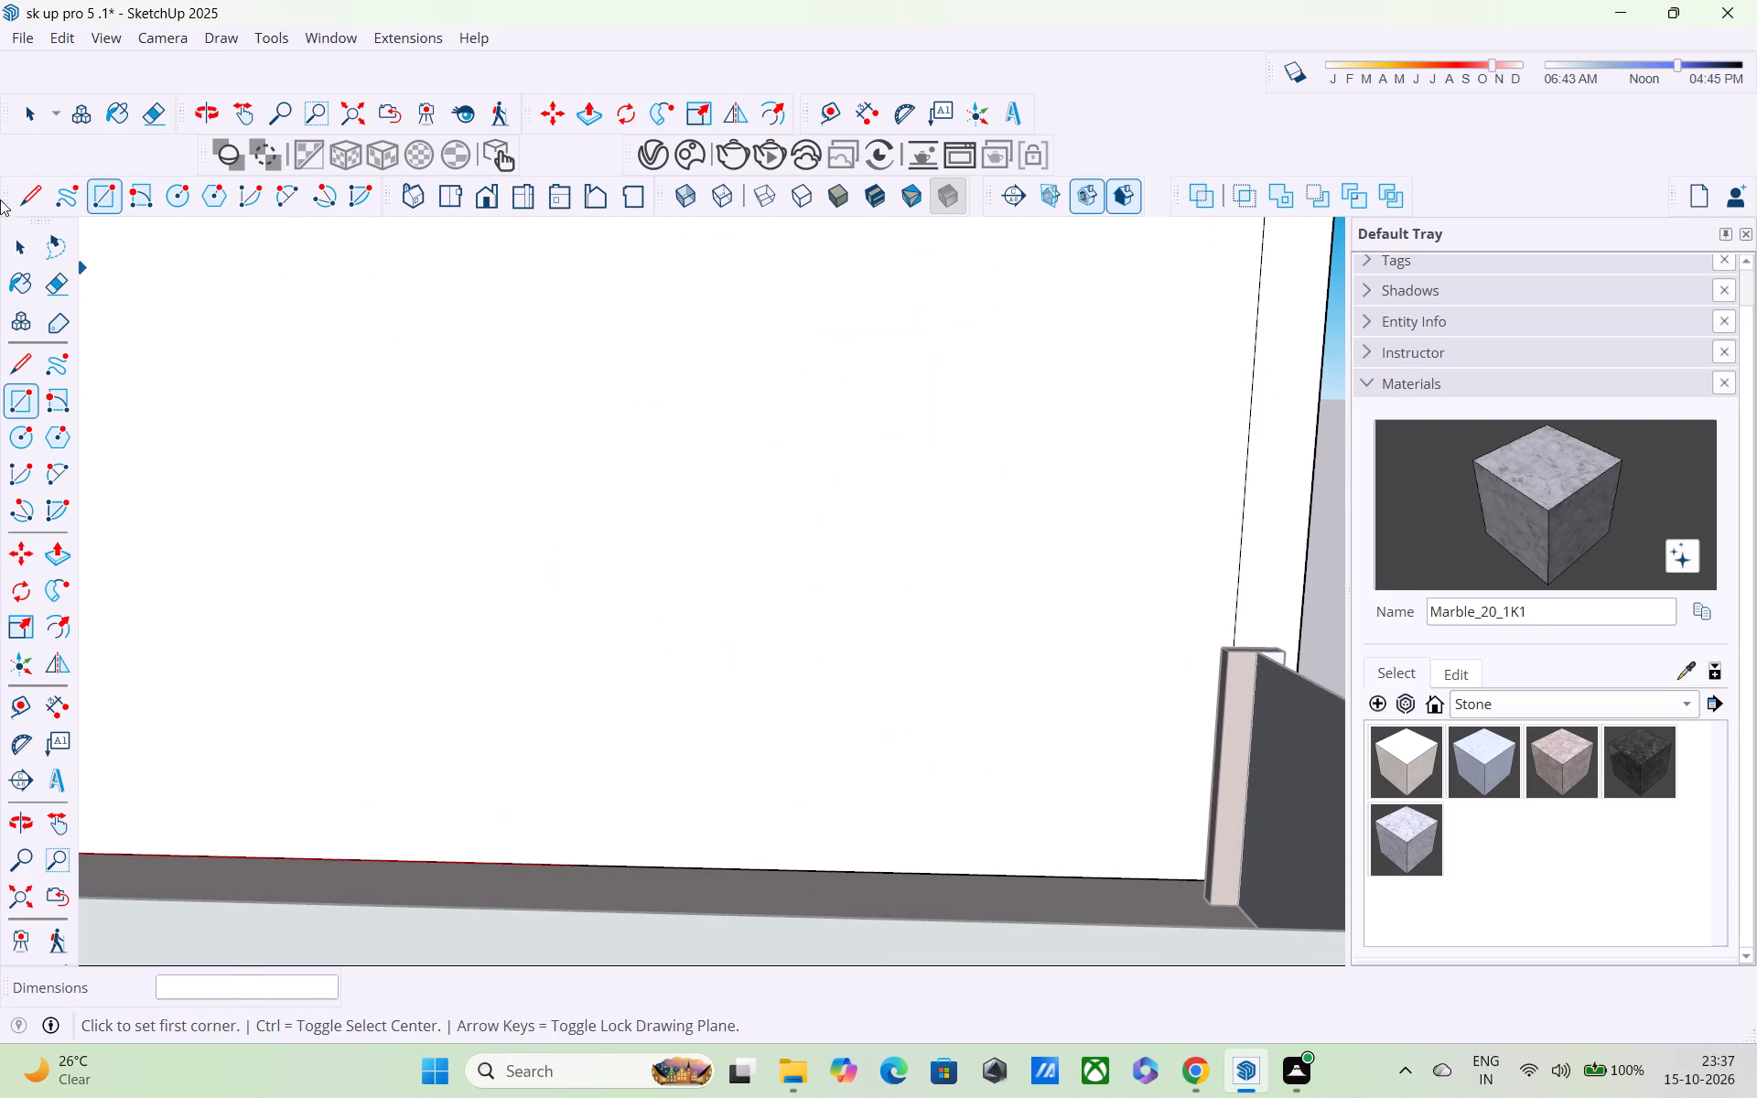
Switch to 3D Warehouse in Chrome and replace the marble search with a search for DOOR.
left_click(1202, 1066)
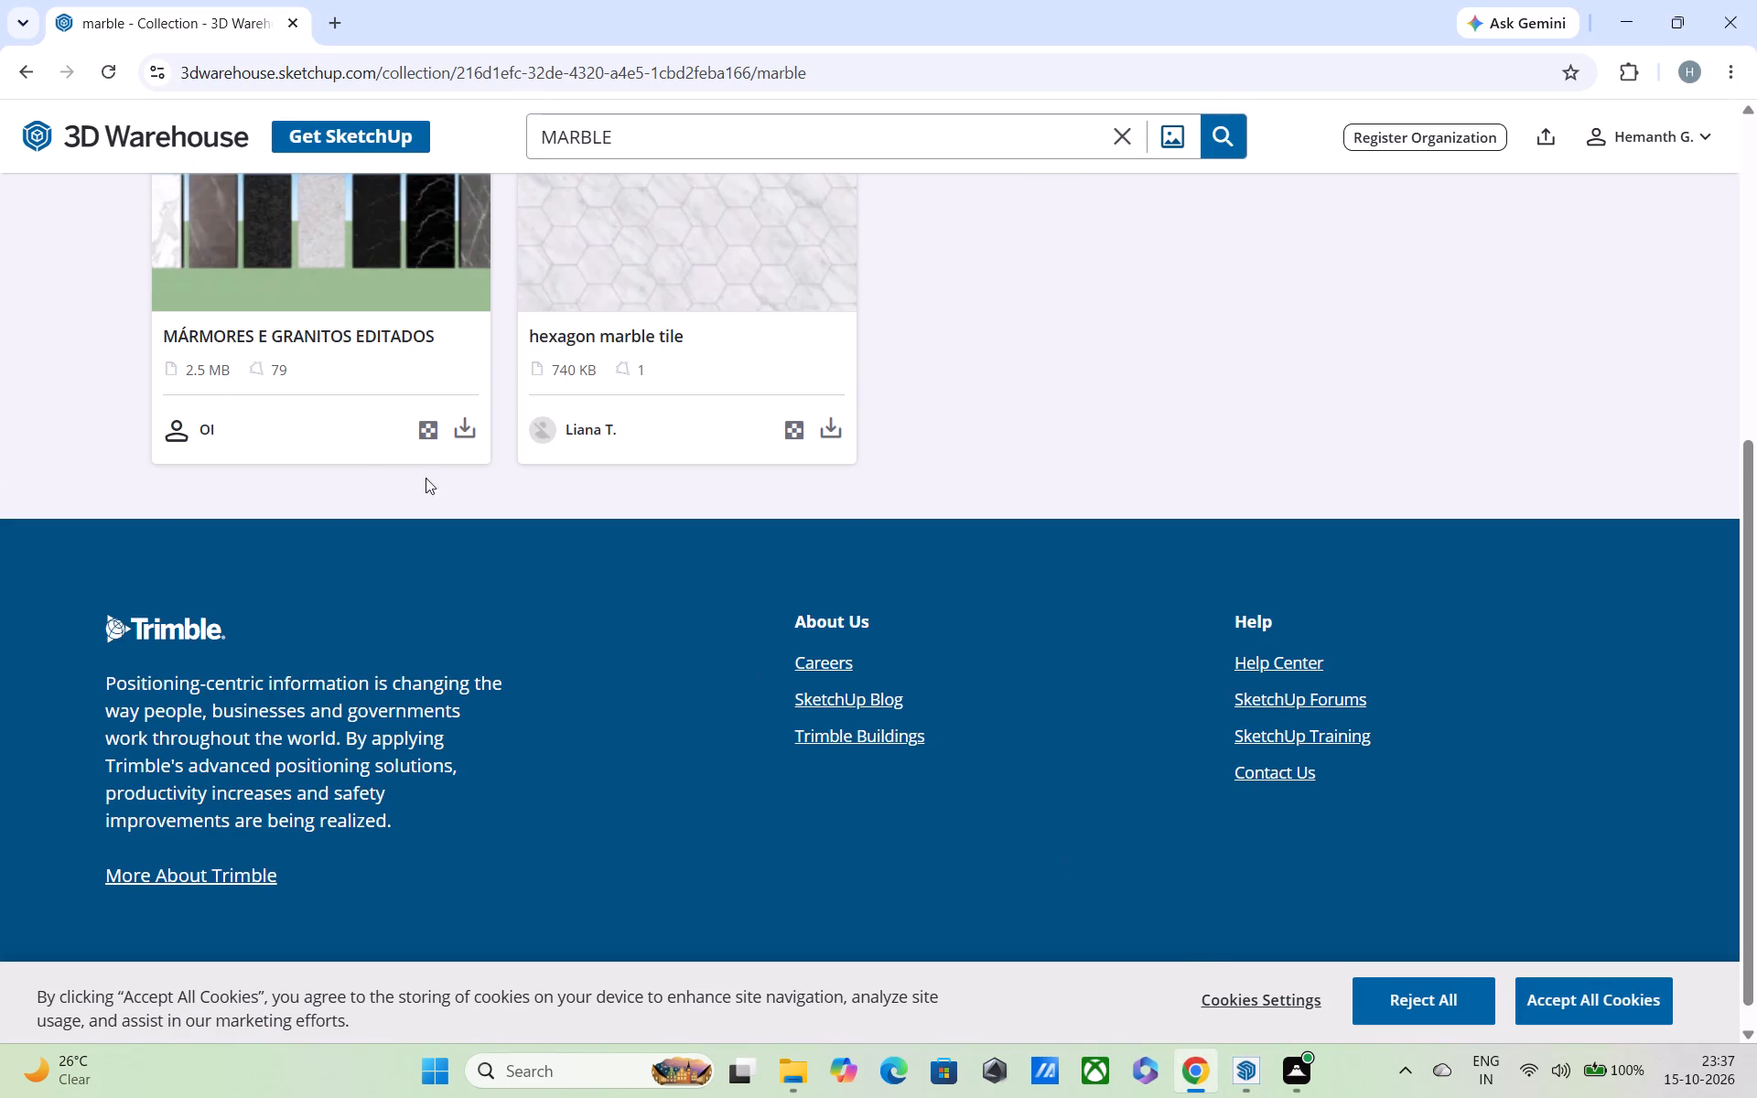
scroll(275, 376, "up", 3)
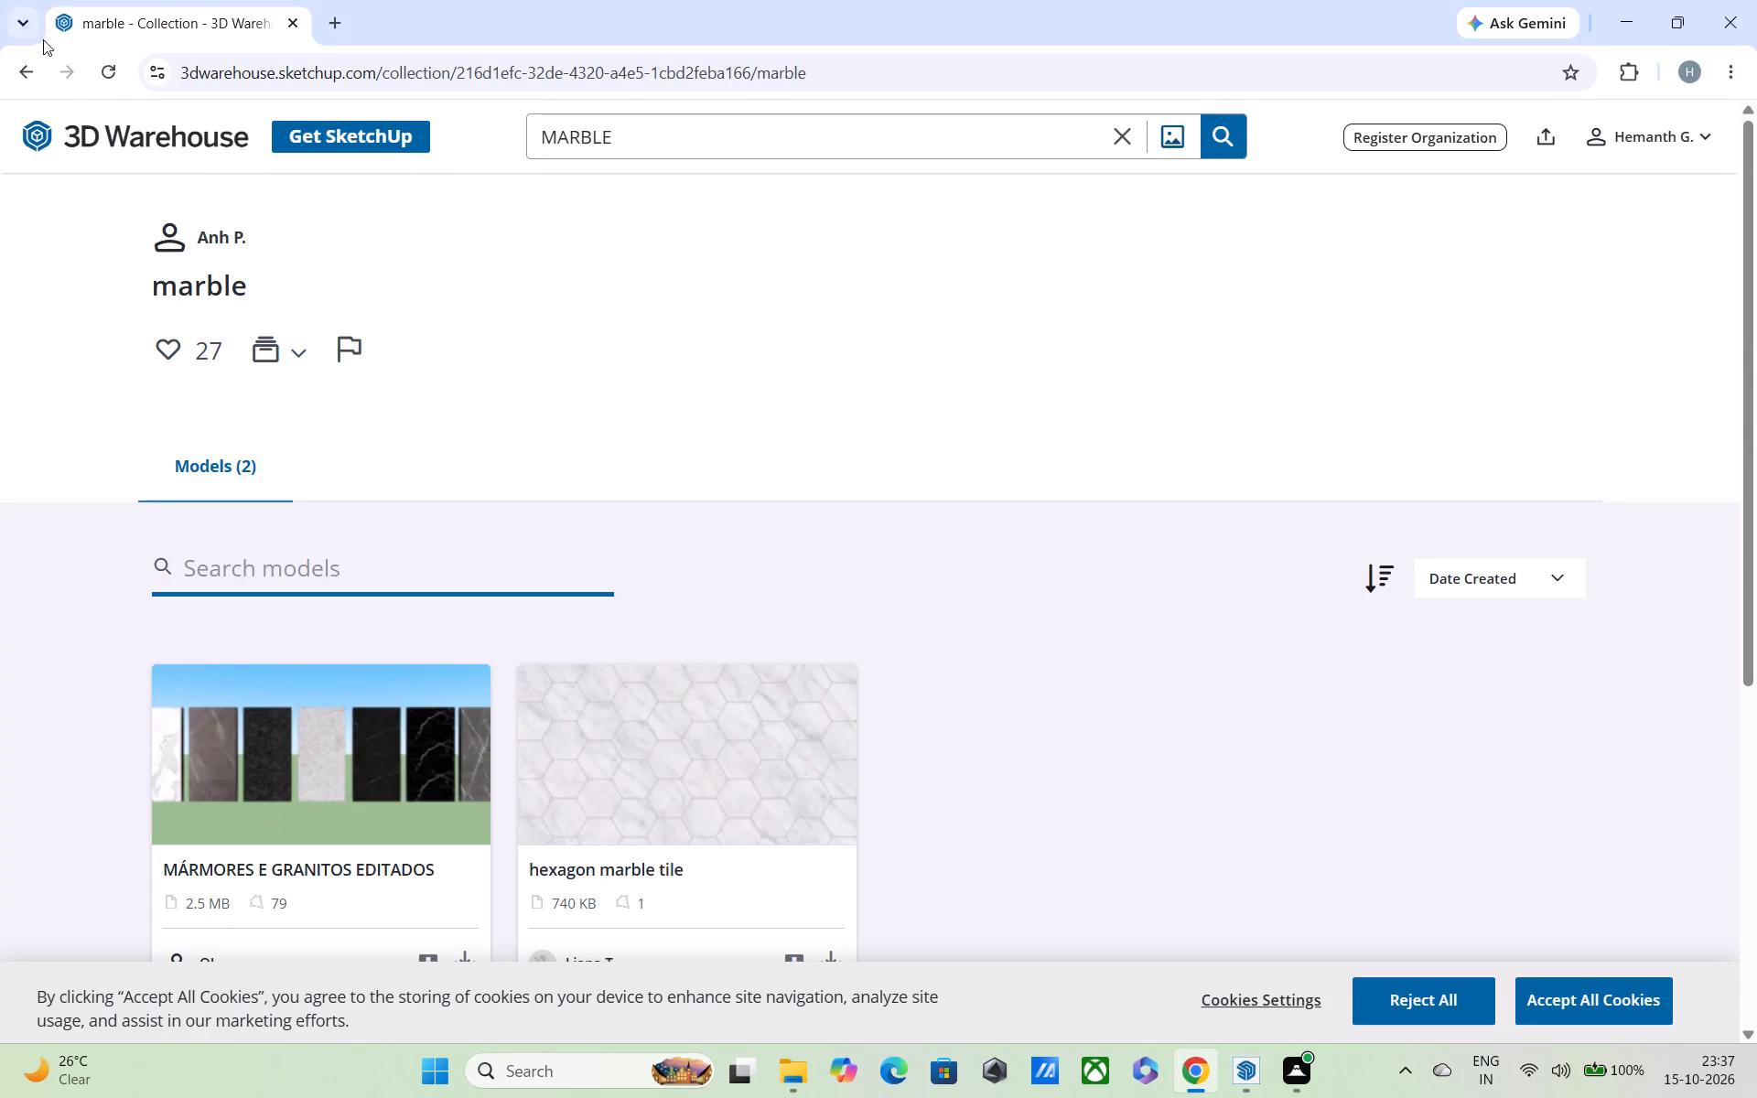
left_click(696, 135)
key("BackSpace")
key("BackSpace")
key("BackSpace")
key("BackSpace")
key("BackSpace")
key("BackSpace")
key("BackSpace")
key("BackSpace")
key("BackSpace")
key("BackSpace")
key("BackSpace")
key("BackSpace")
key("BackSpace")
key("BackSpace")
key("BackSpace")
type("DOO")
key("t")
key("BackSpace")
key("r")
key("Return")
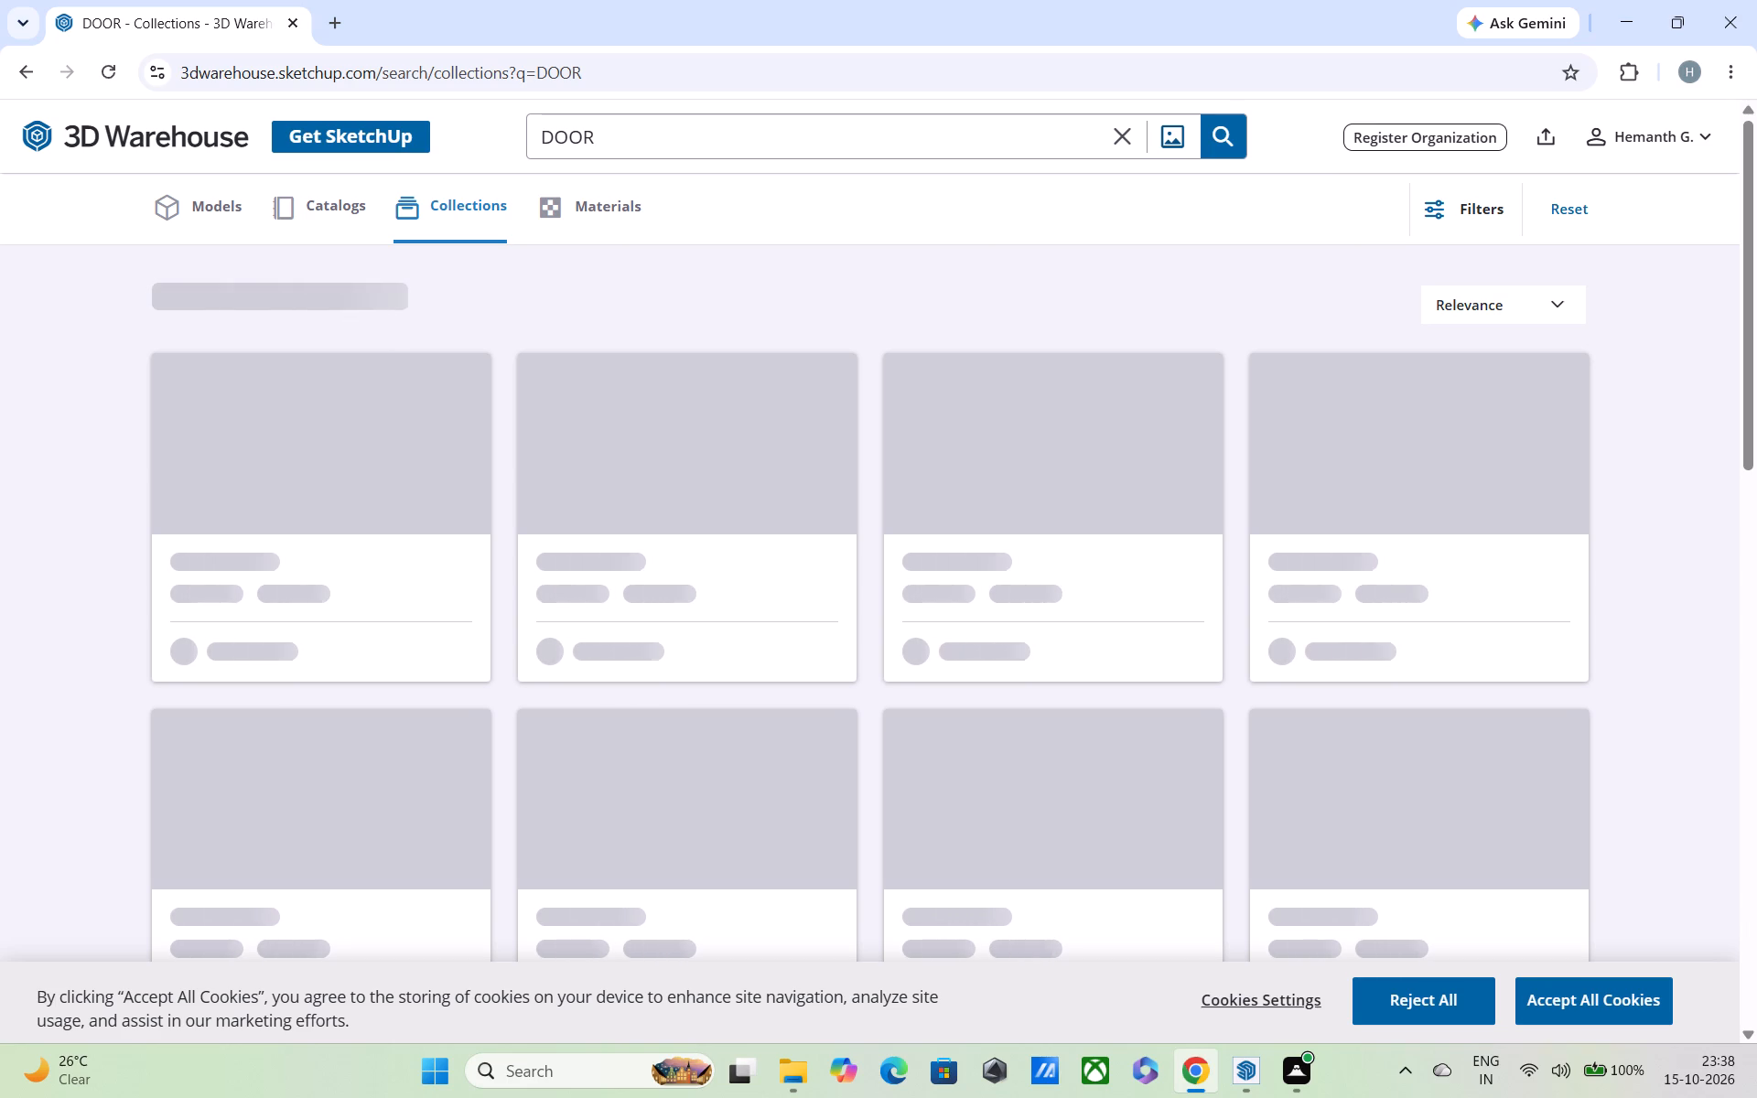
Check the network connection and browse the DOOR results in the materials and models categories.
left_click(1514, 1052)
left_click(1525, 1068)
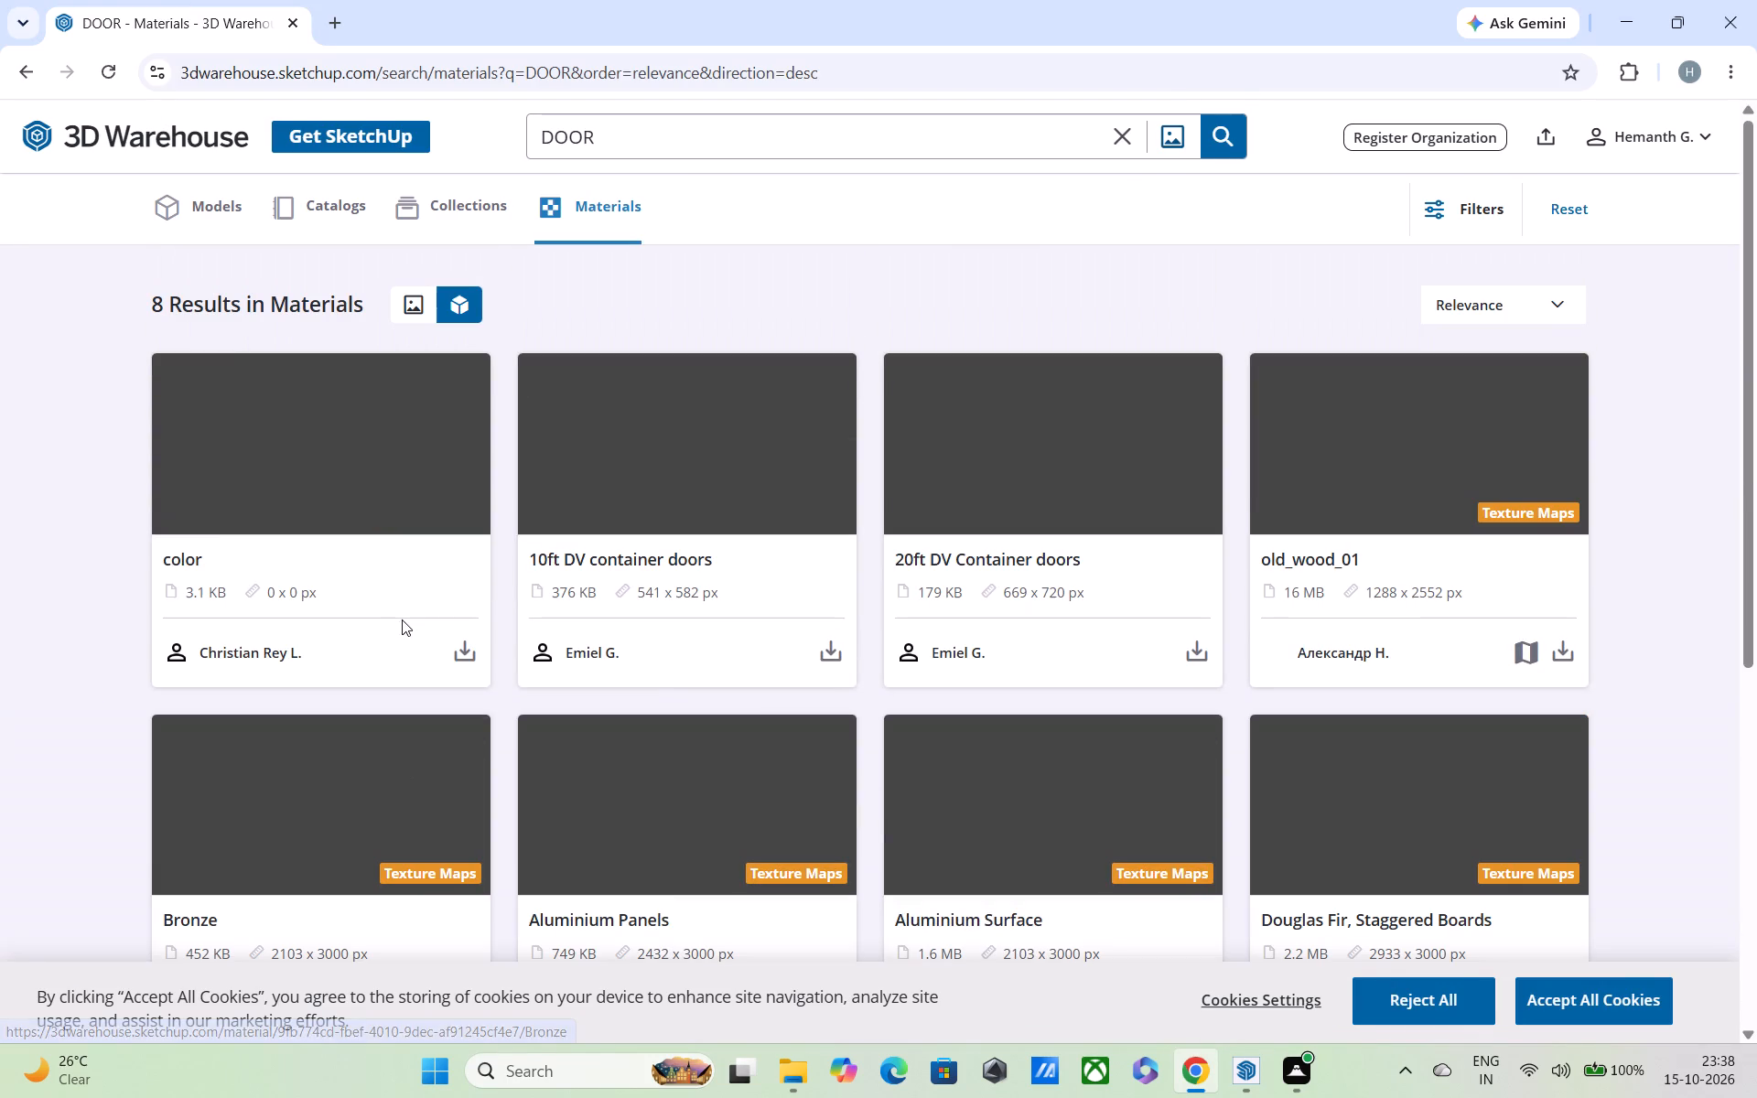
scroll(403, 620, "down", 2)
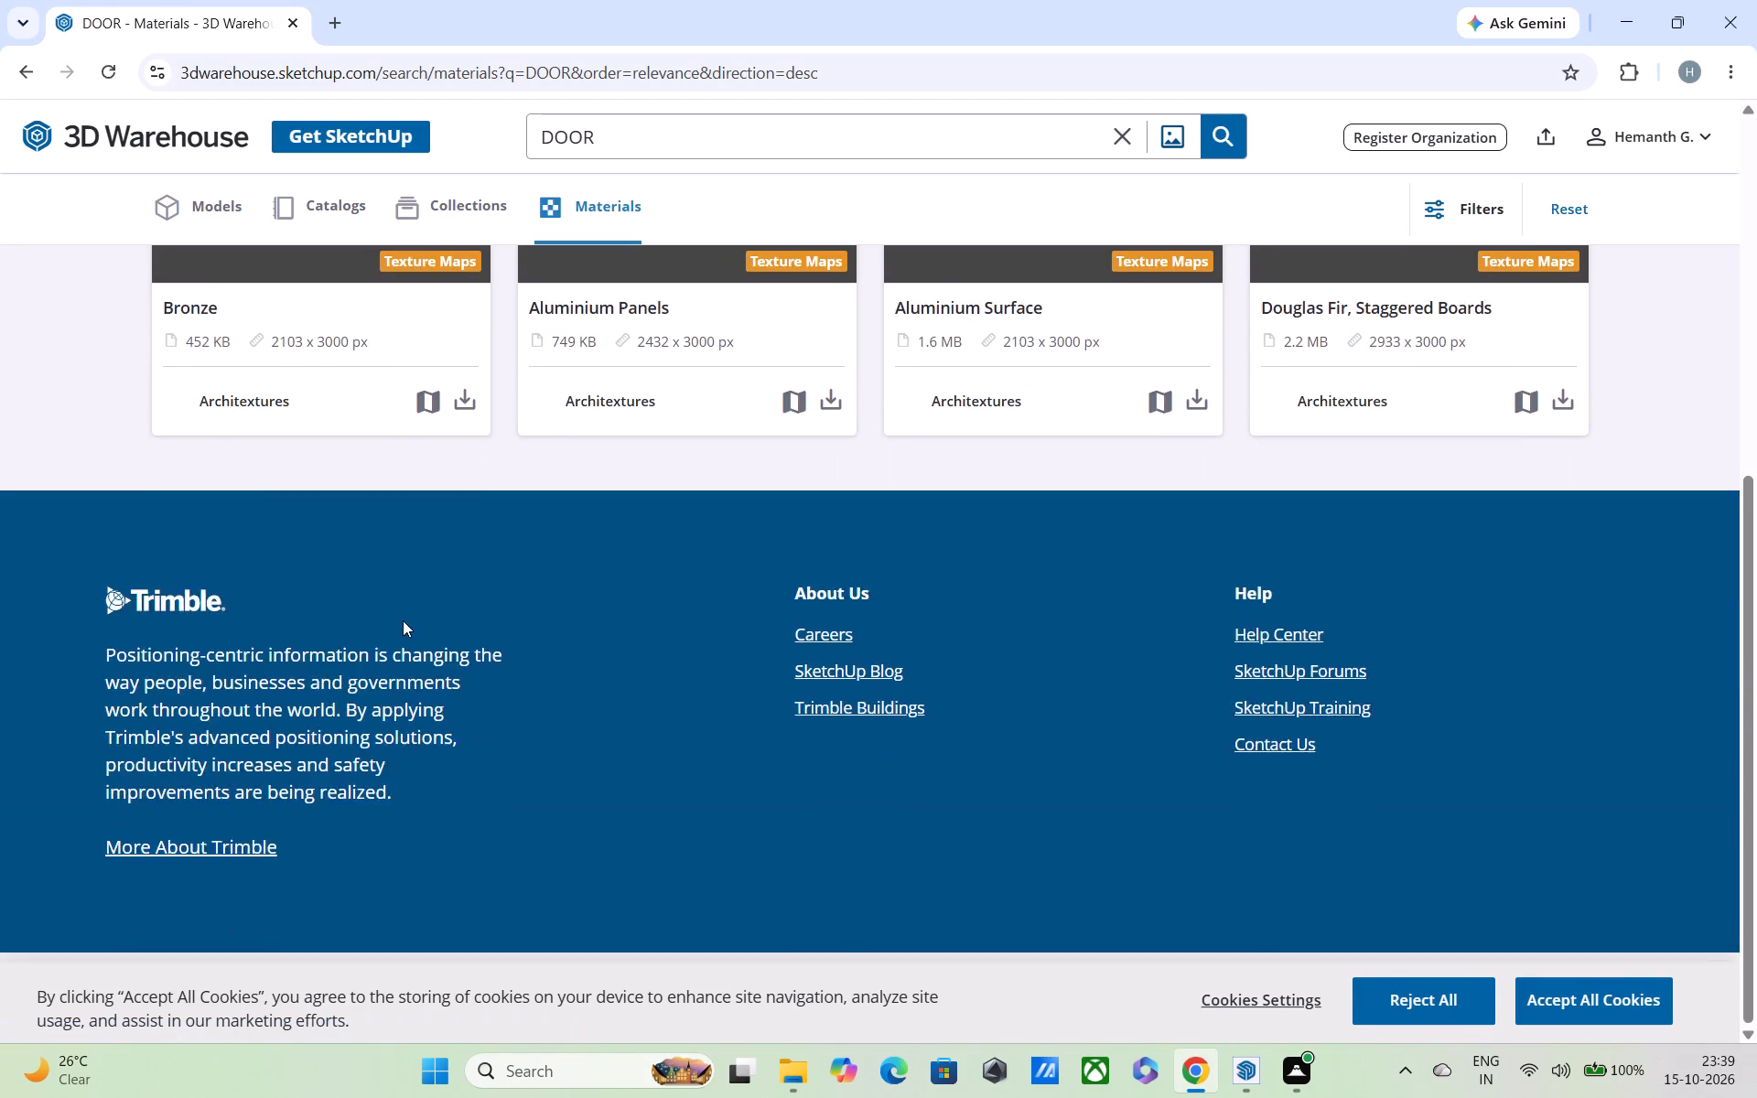
scroll(403, 620, "up", 3)
scroll(398, 596, "down", 1)
scroll(398, 596, "up", 2)
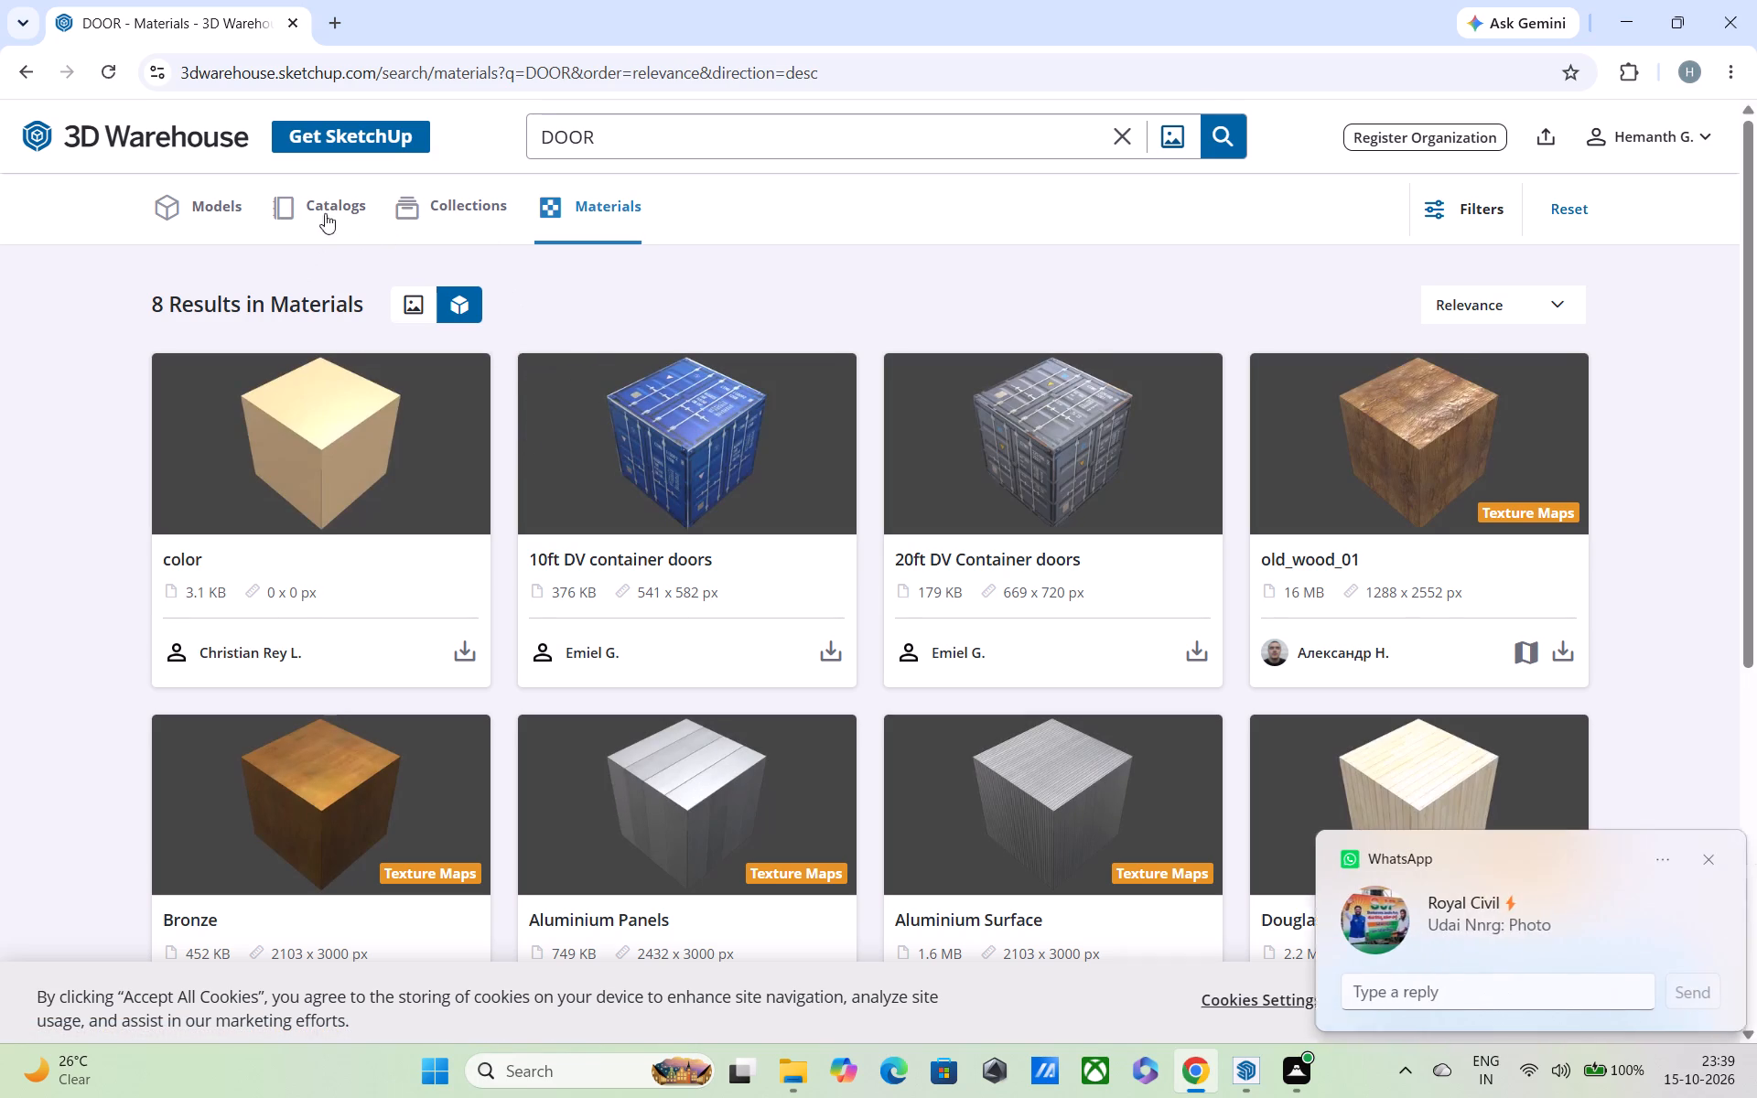
left_click(210, 209)
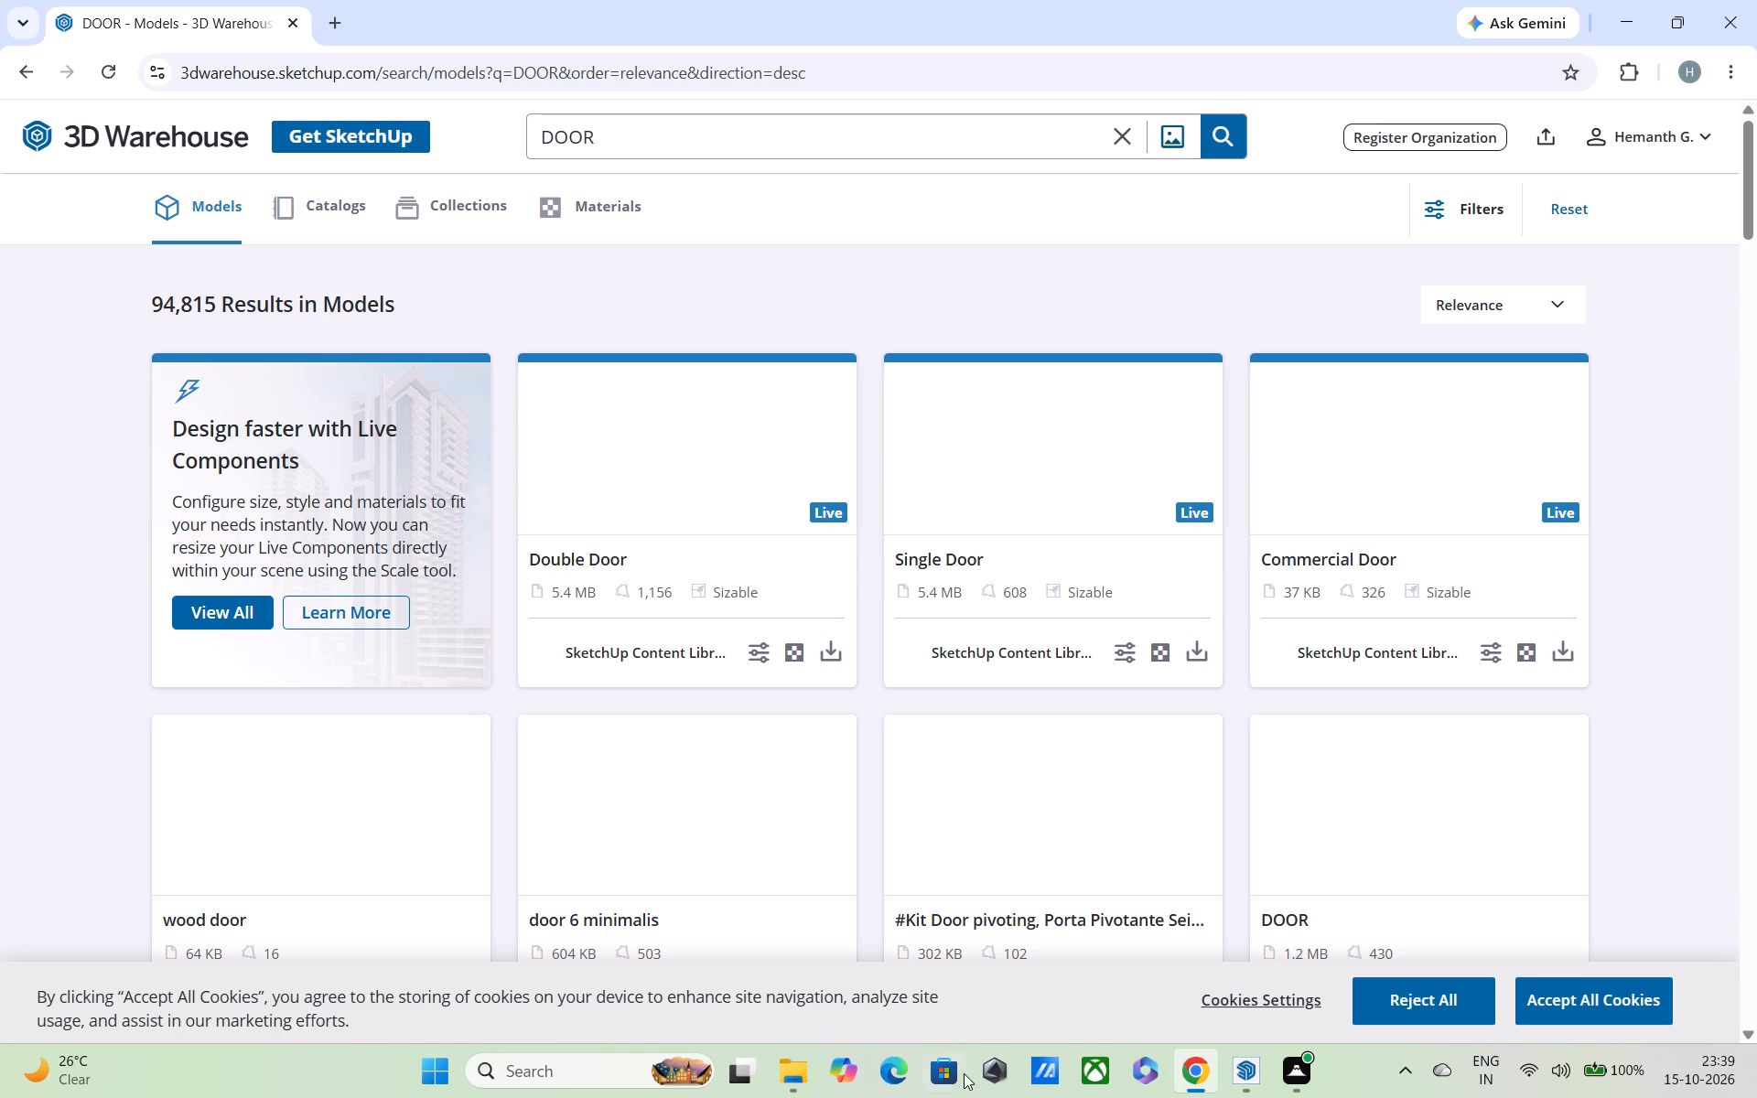
Switch to SketchUp and add the Components section to the Default Tray.
left_click(1223, 953)
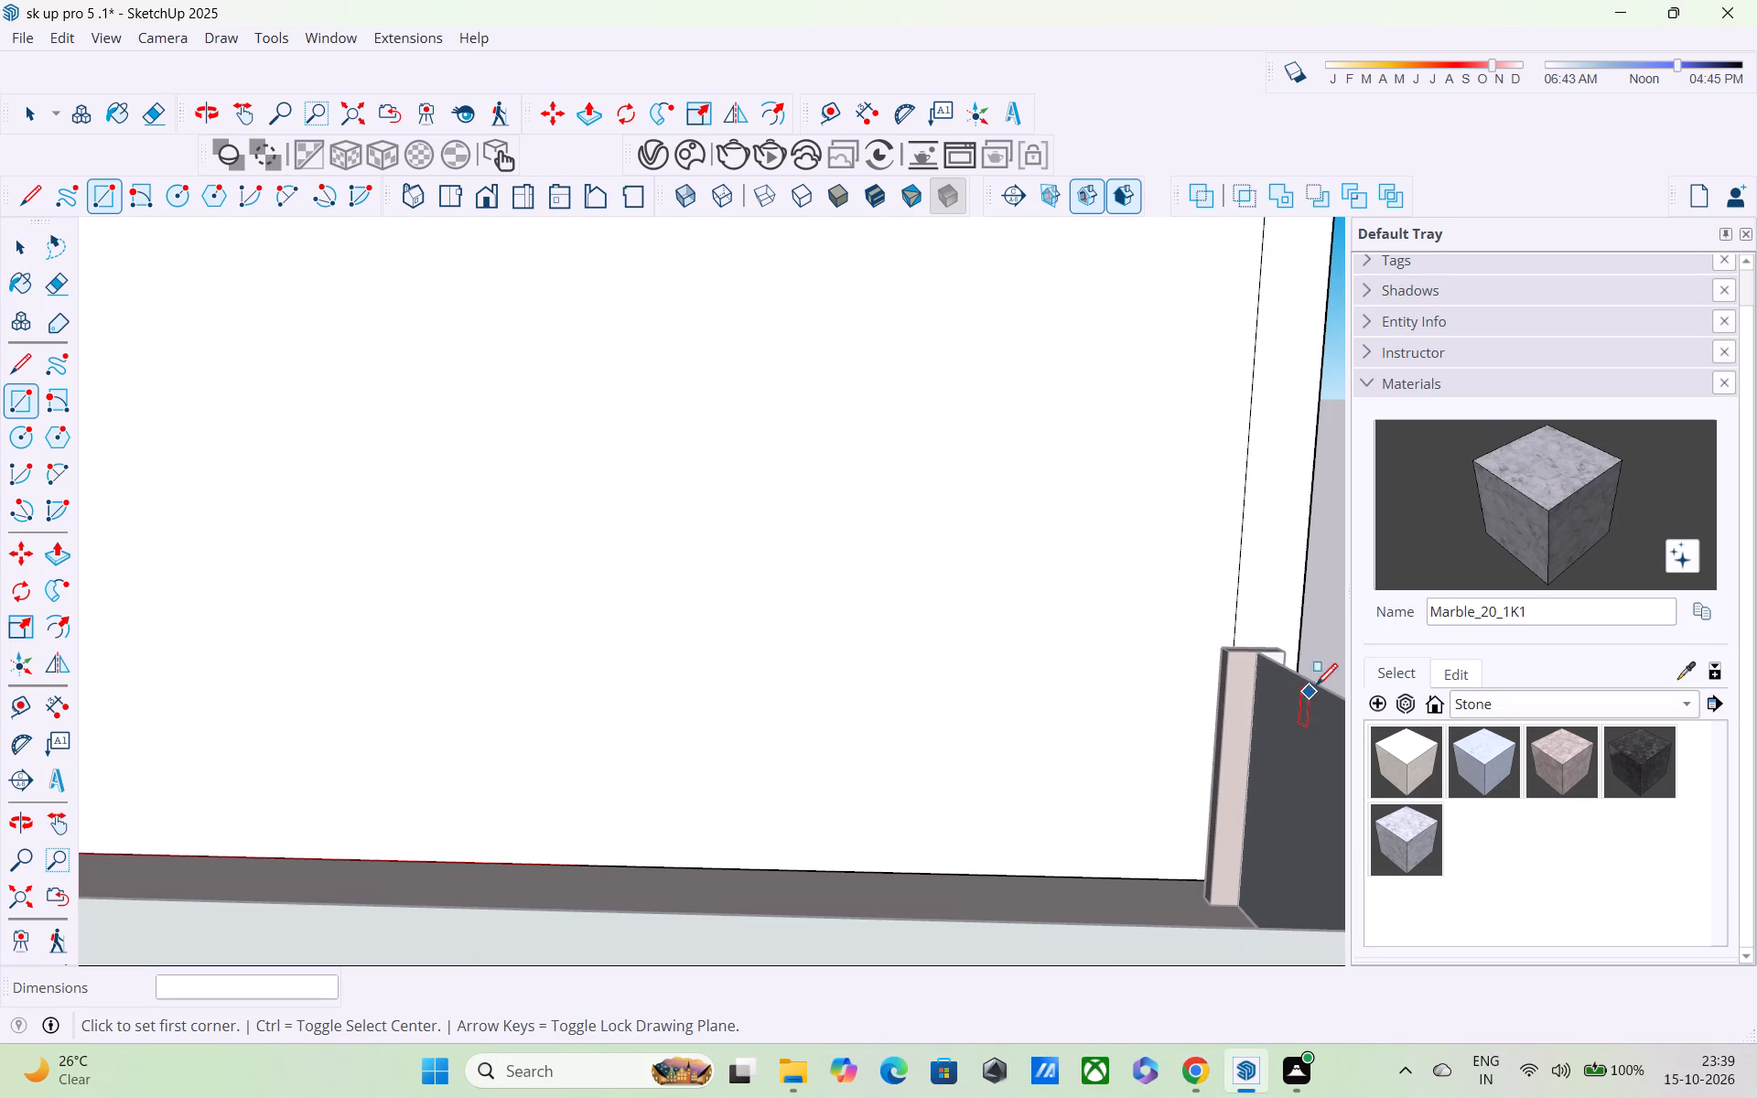
scroll(1434, 453, "up", 2)
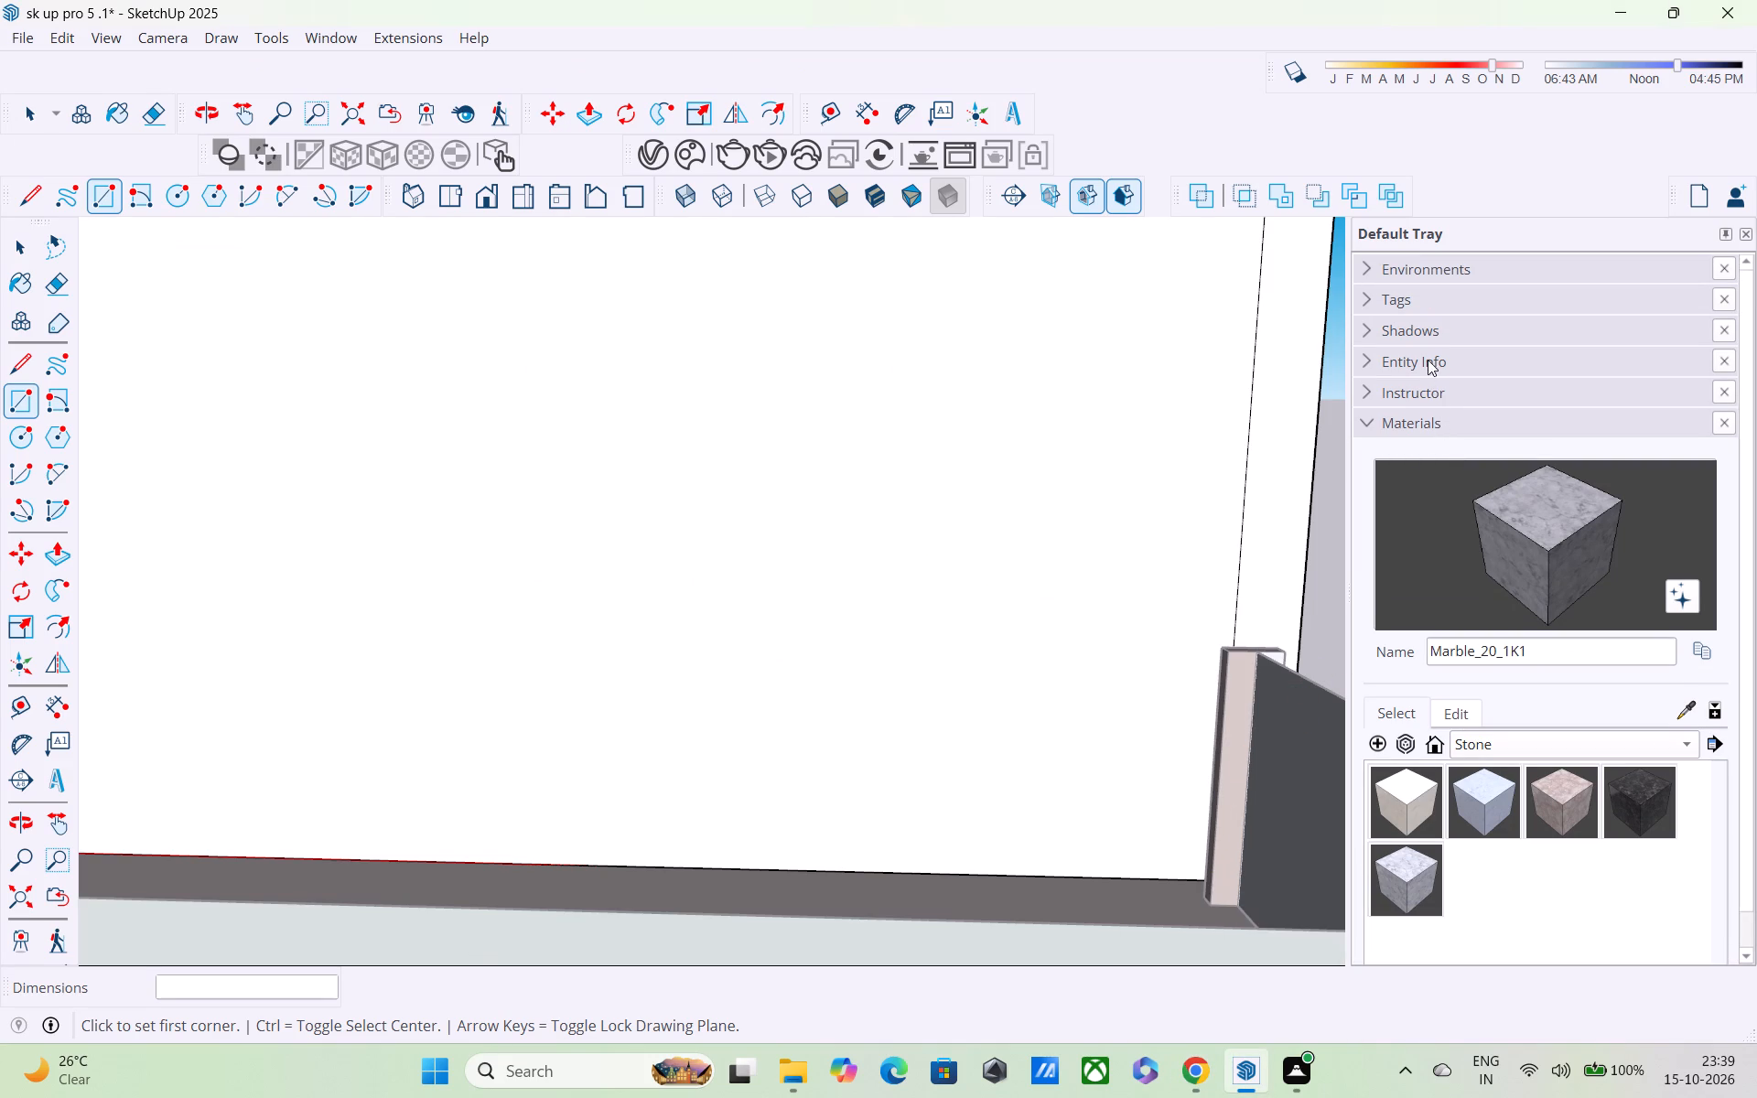
scroll(1447, 478, "down", 2)
scroll(1448, 469, "up", 1)
scroll(1427, 328, "up", 2)
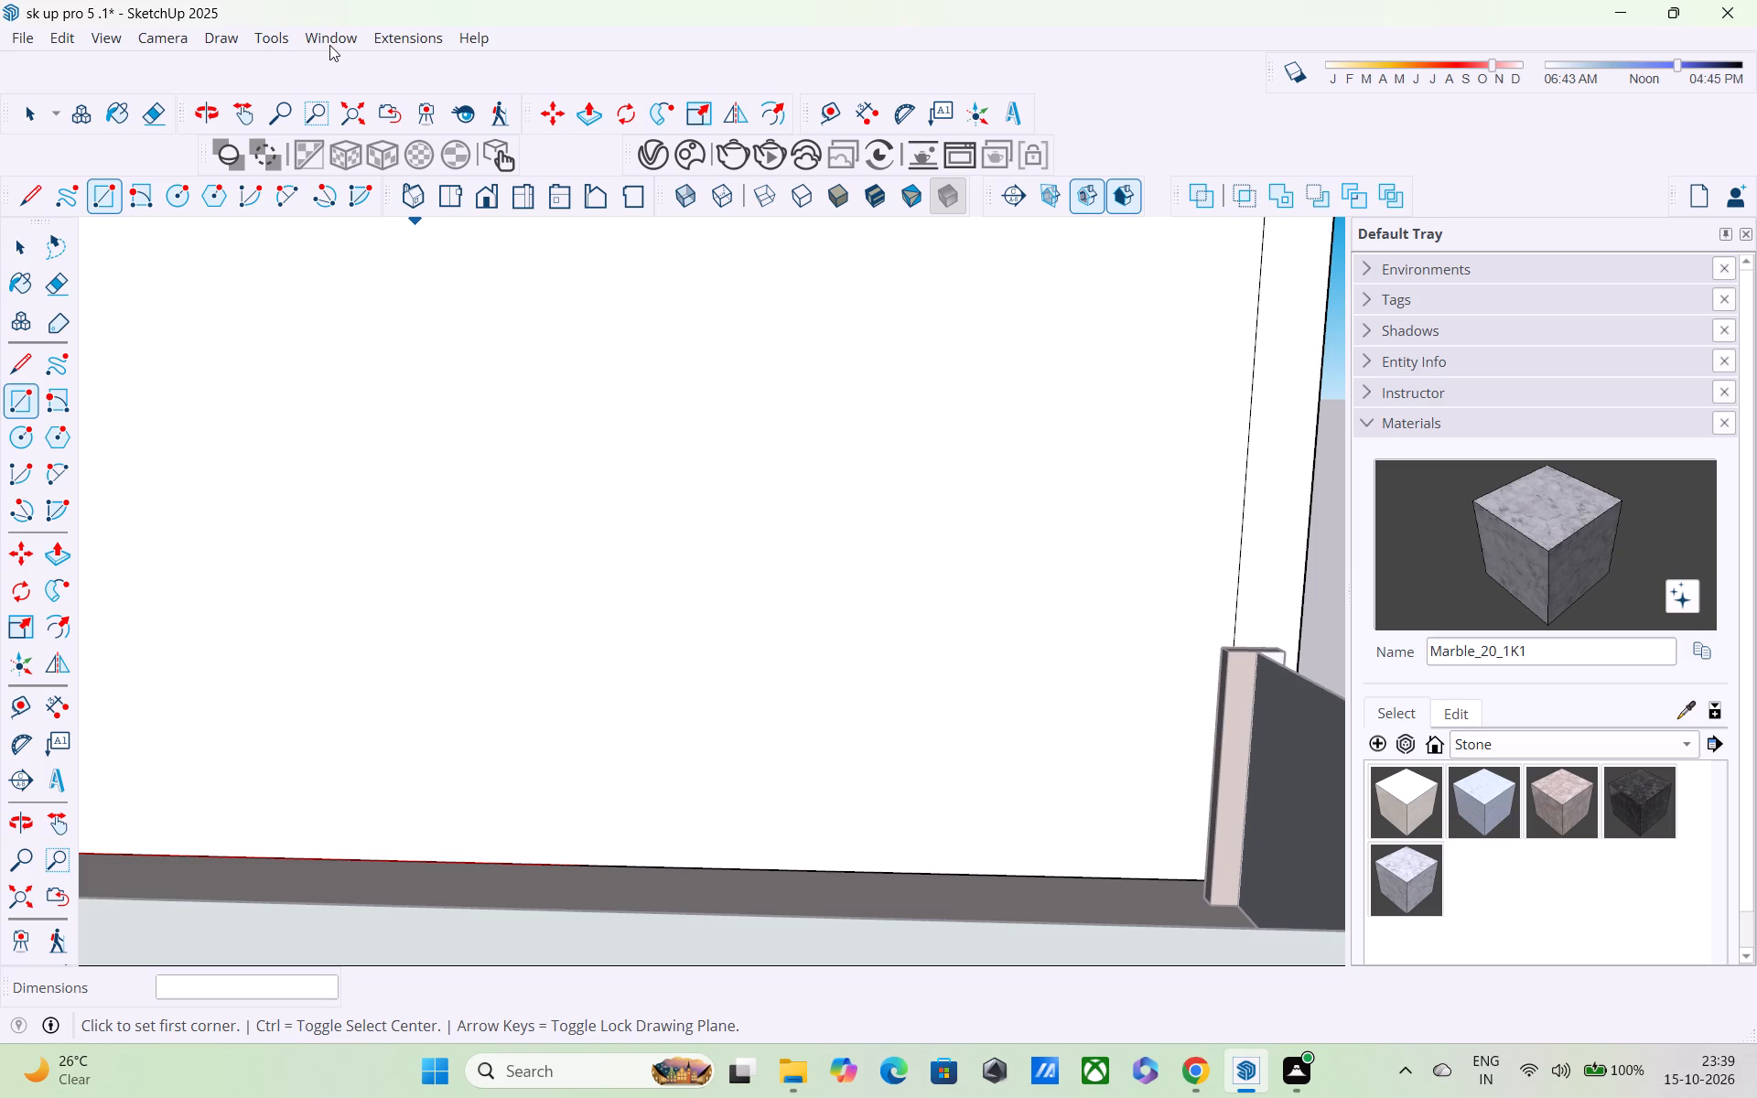
left_click(333, 38)
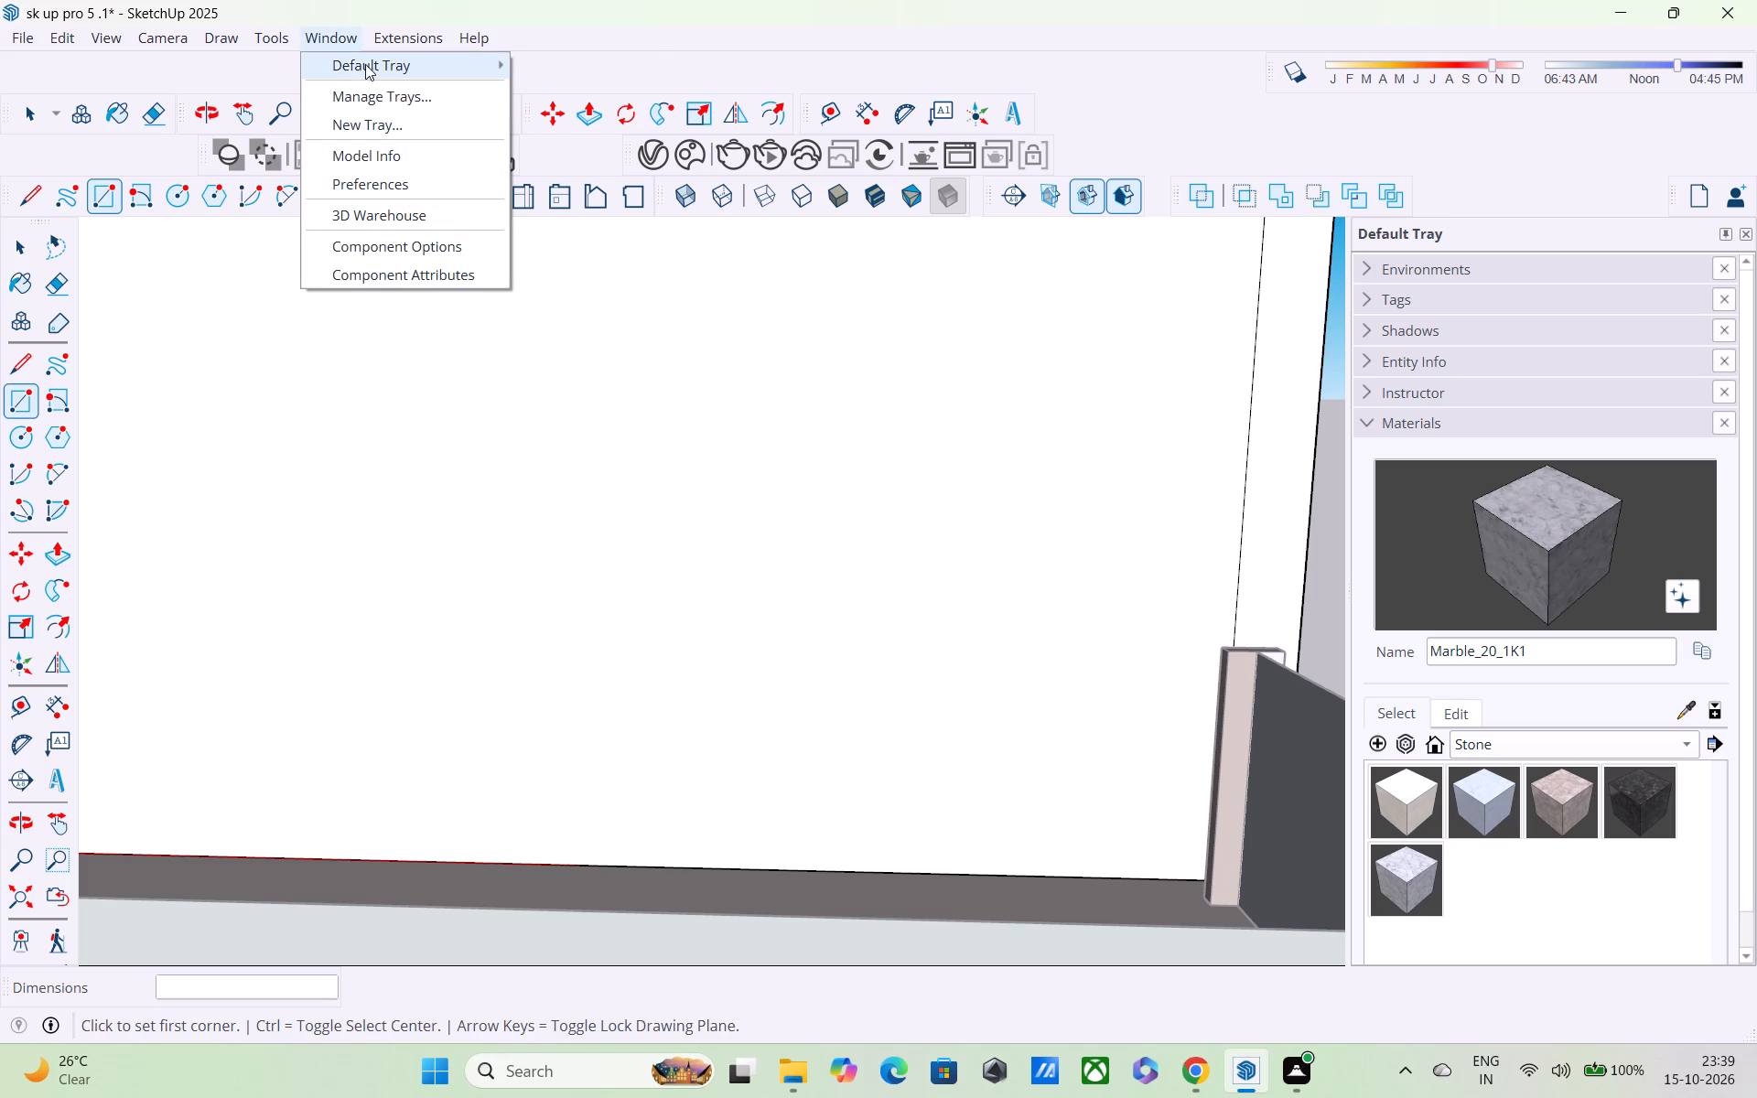
left_click(365, 62)
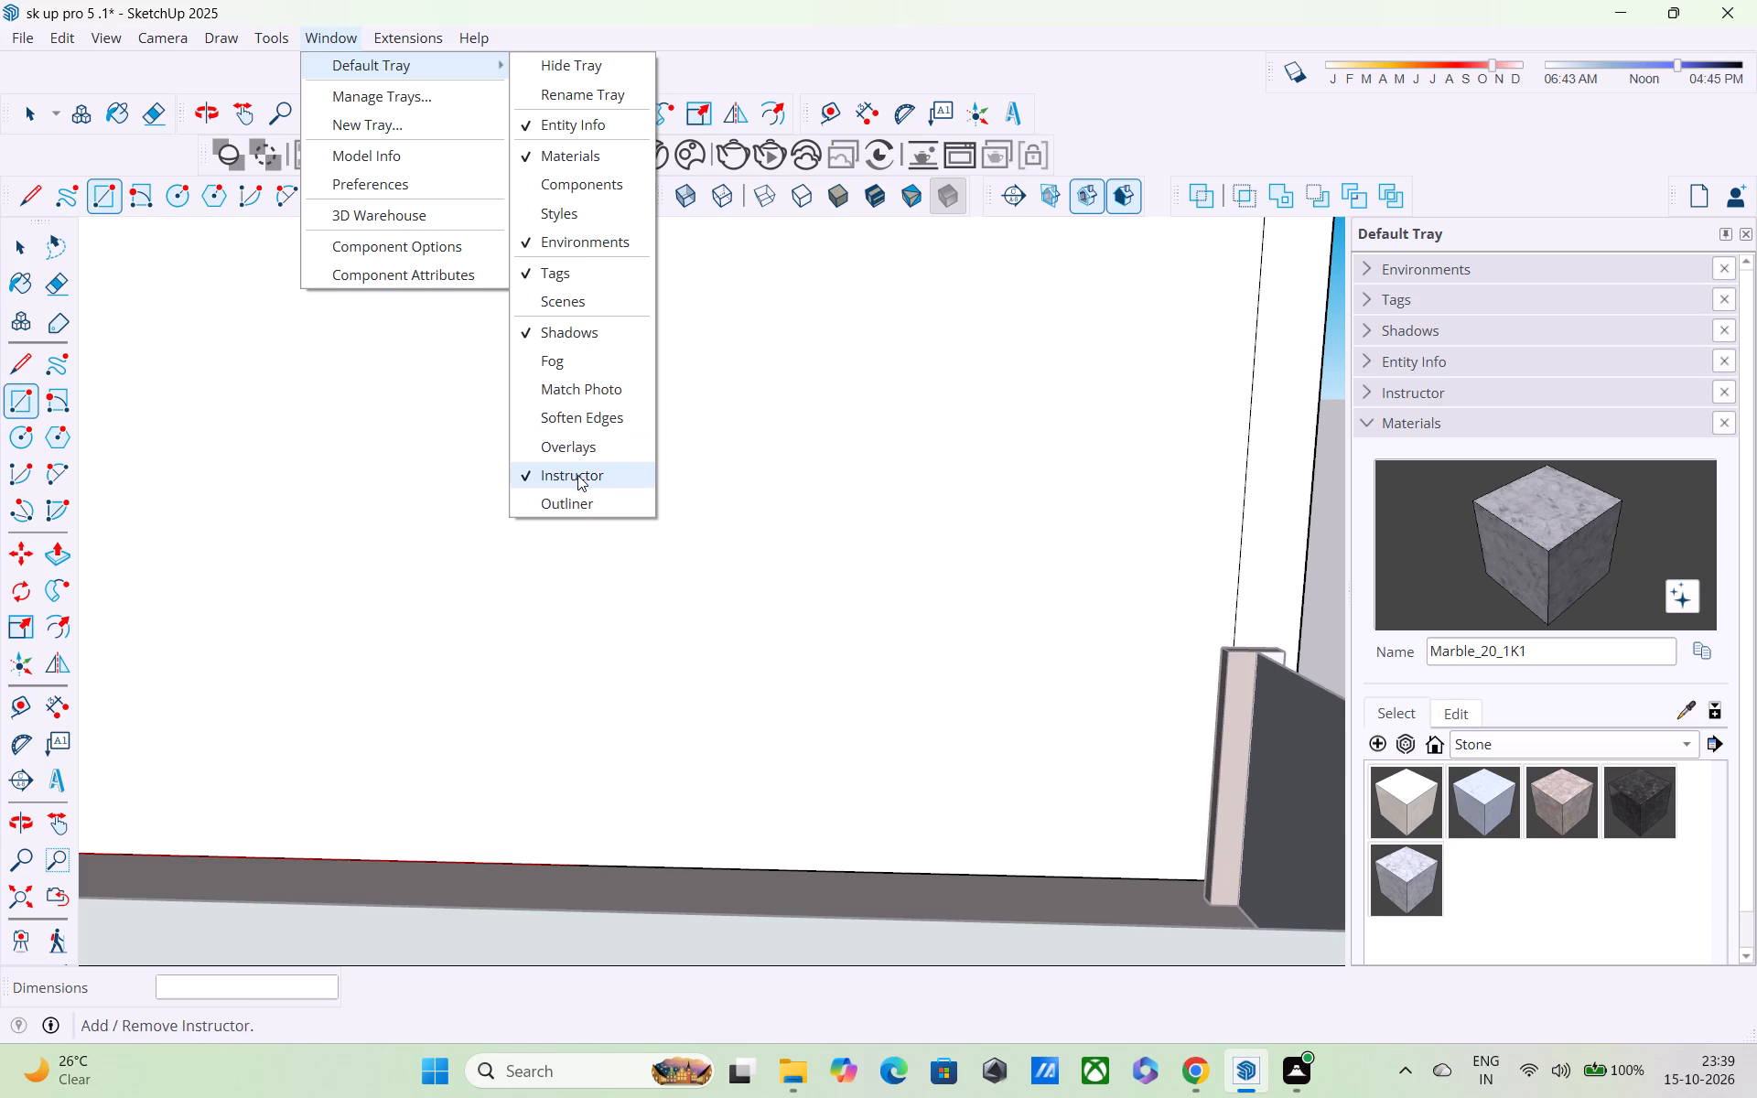
left_click(582, 187)
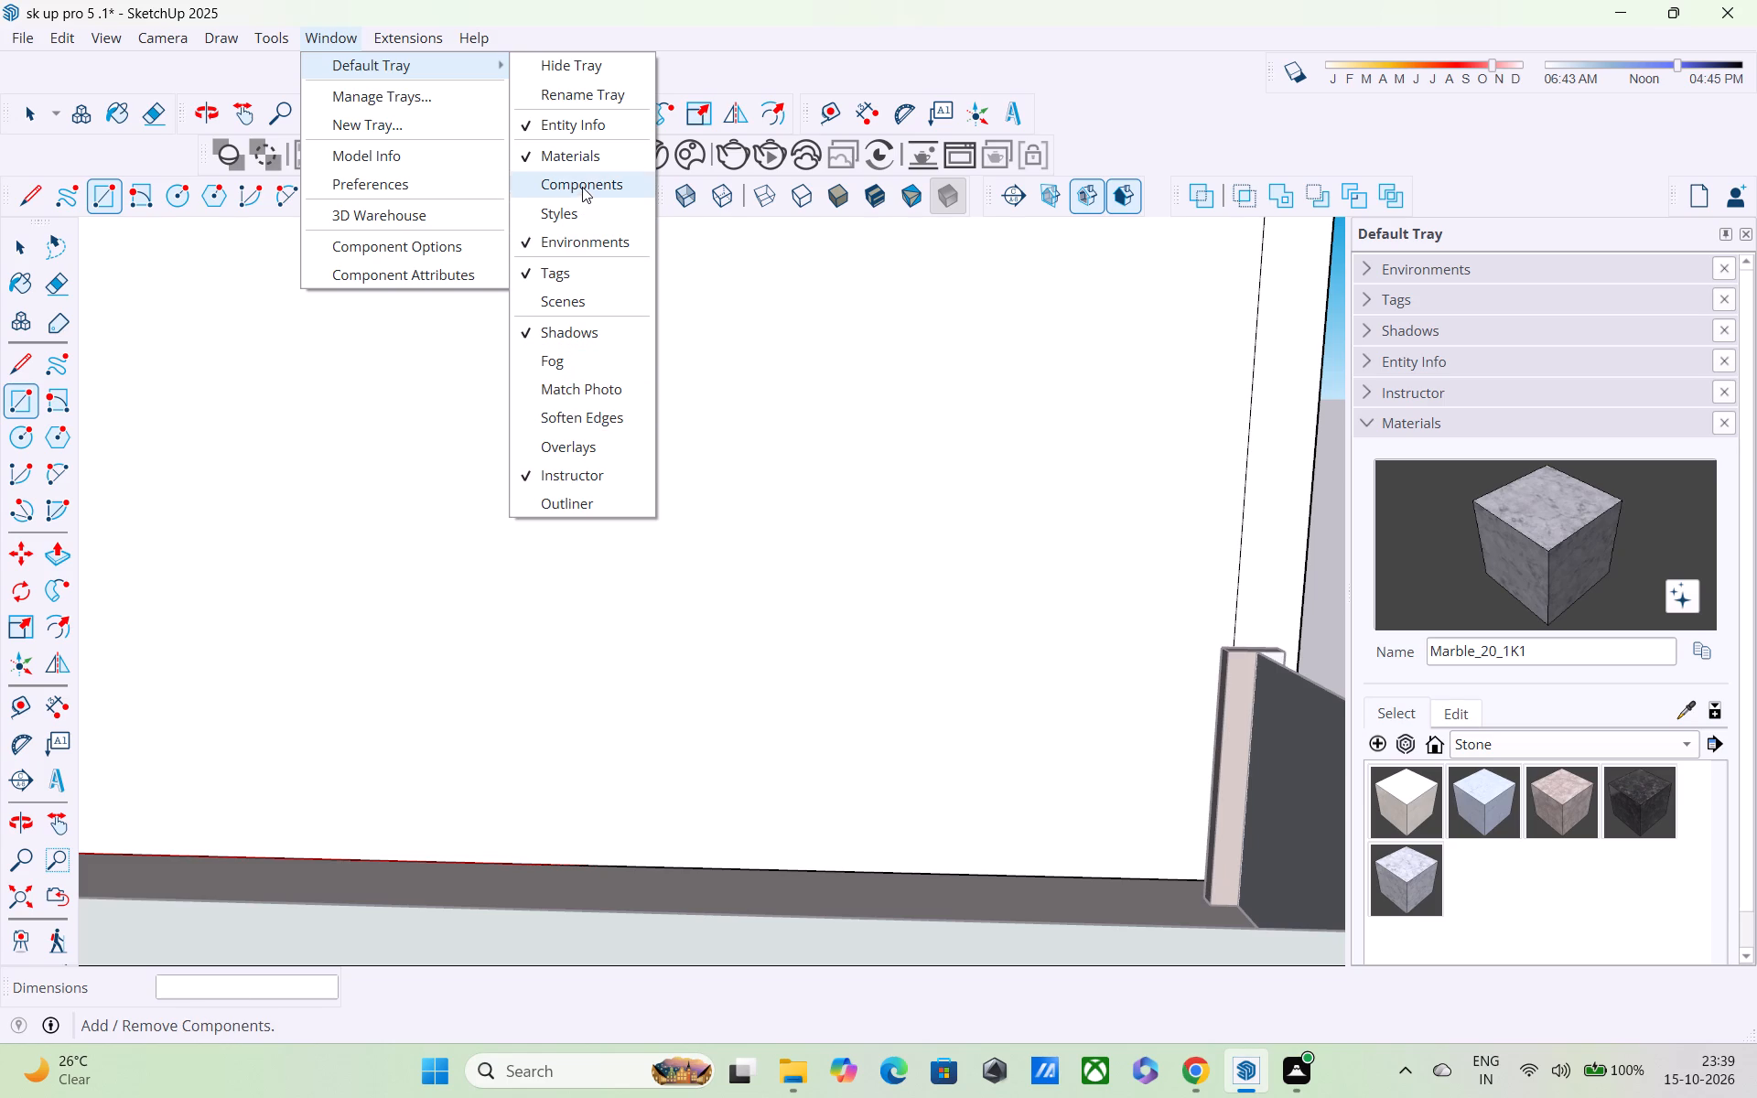
Search the 3D Warehouse for DOOR from the Components section.
scroll(1416, 576, "down", 3)
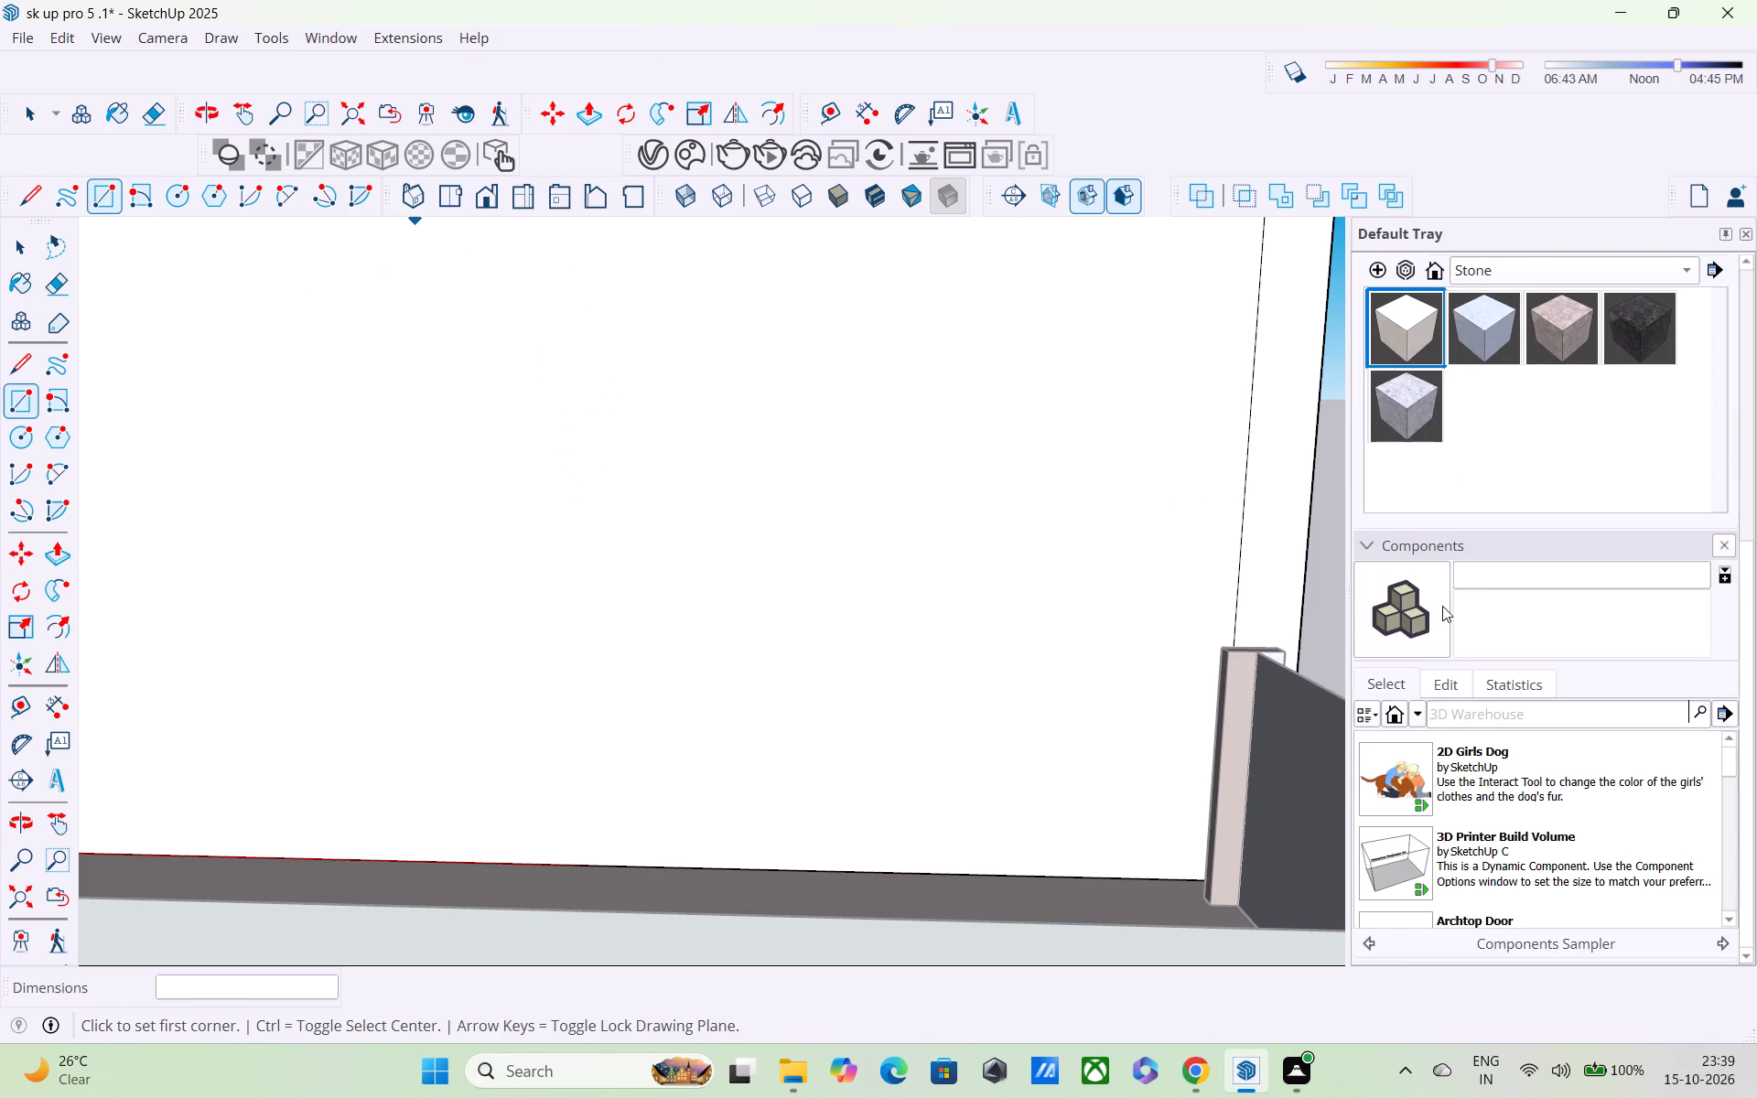
left_click(1493, 716)
scroll(1477, 620, "up", 2)
scroll(1475, 596, "down", 2)
type("DOO")
key("r")
key("Return")
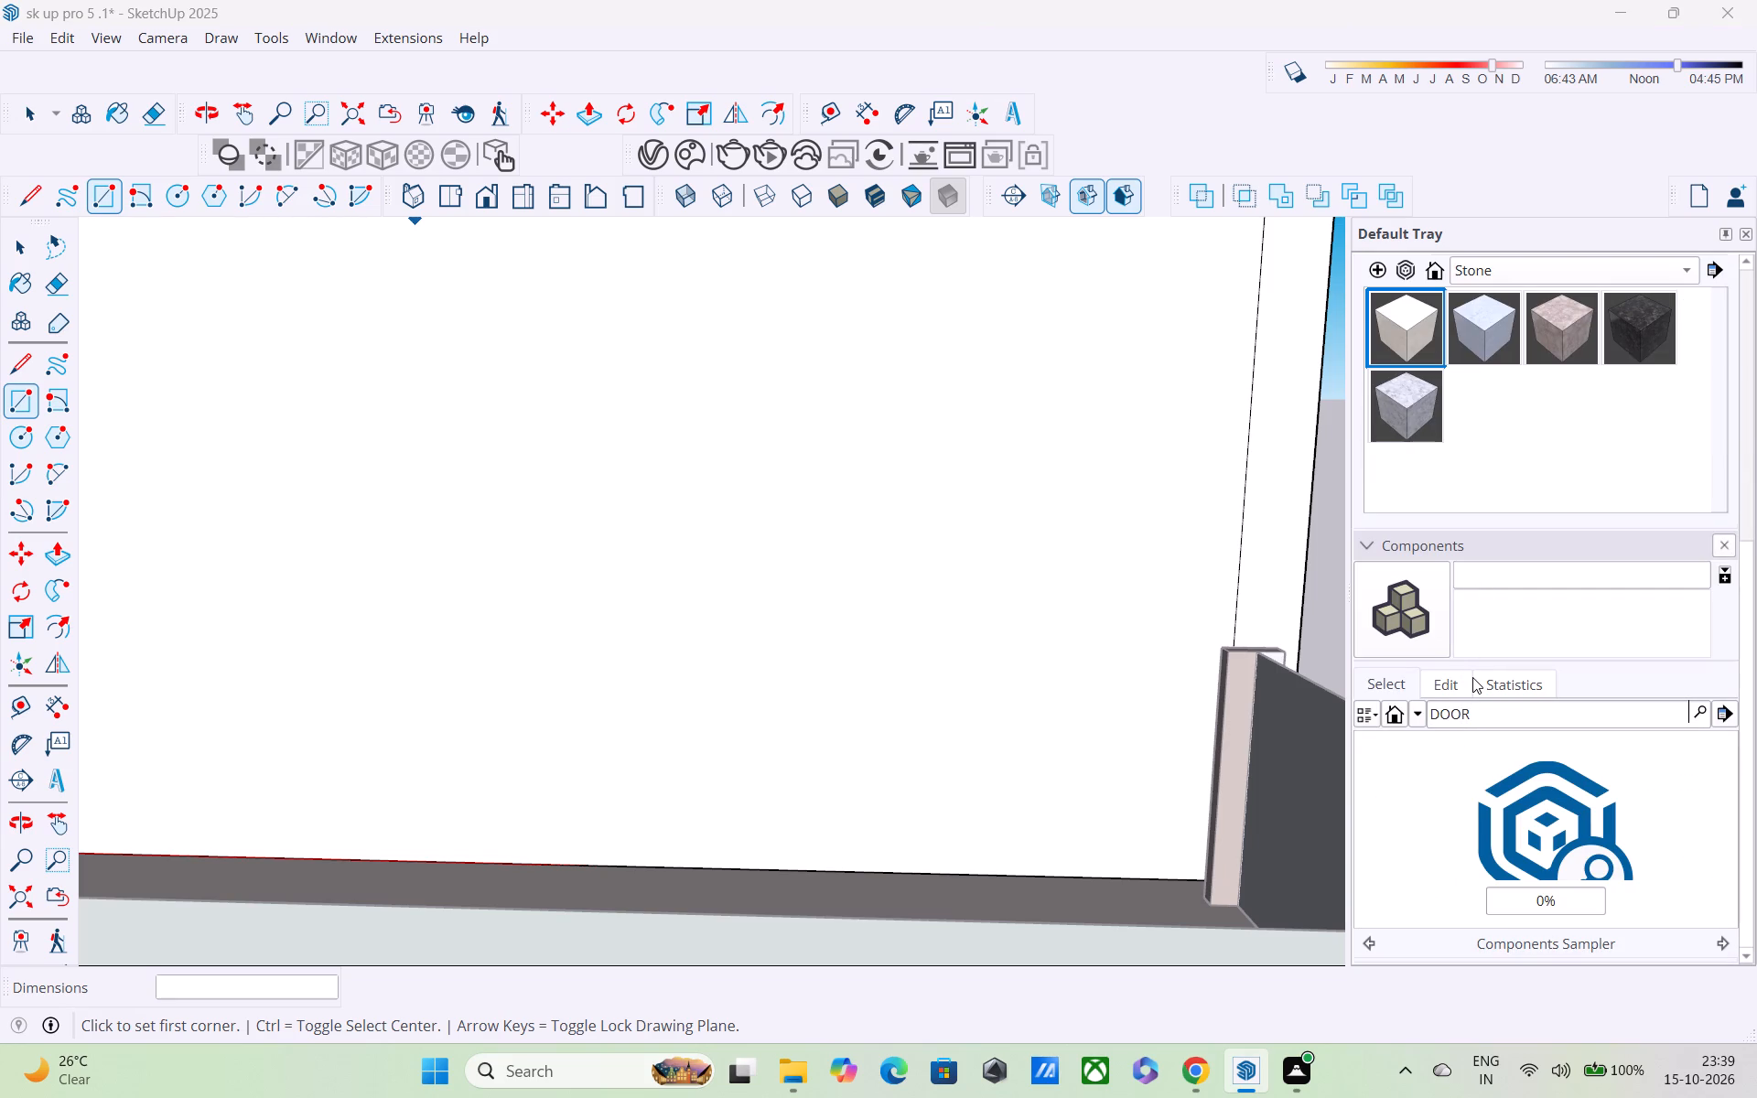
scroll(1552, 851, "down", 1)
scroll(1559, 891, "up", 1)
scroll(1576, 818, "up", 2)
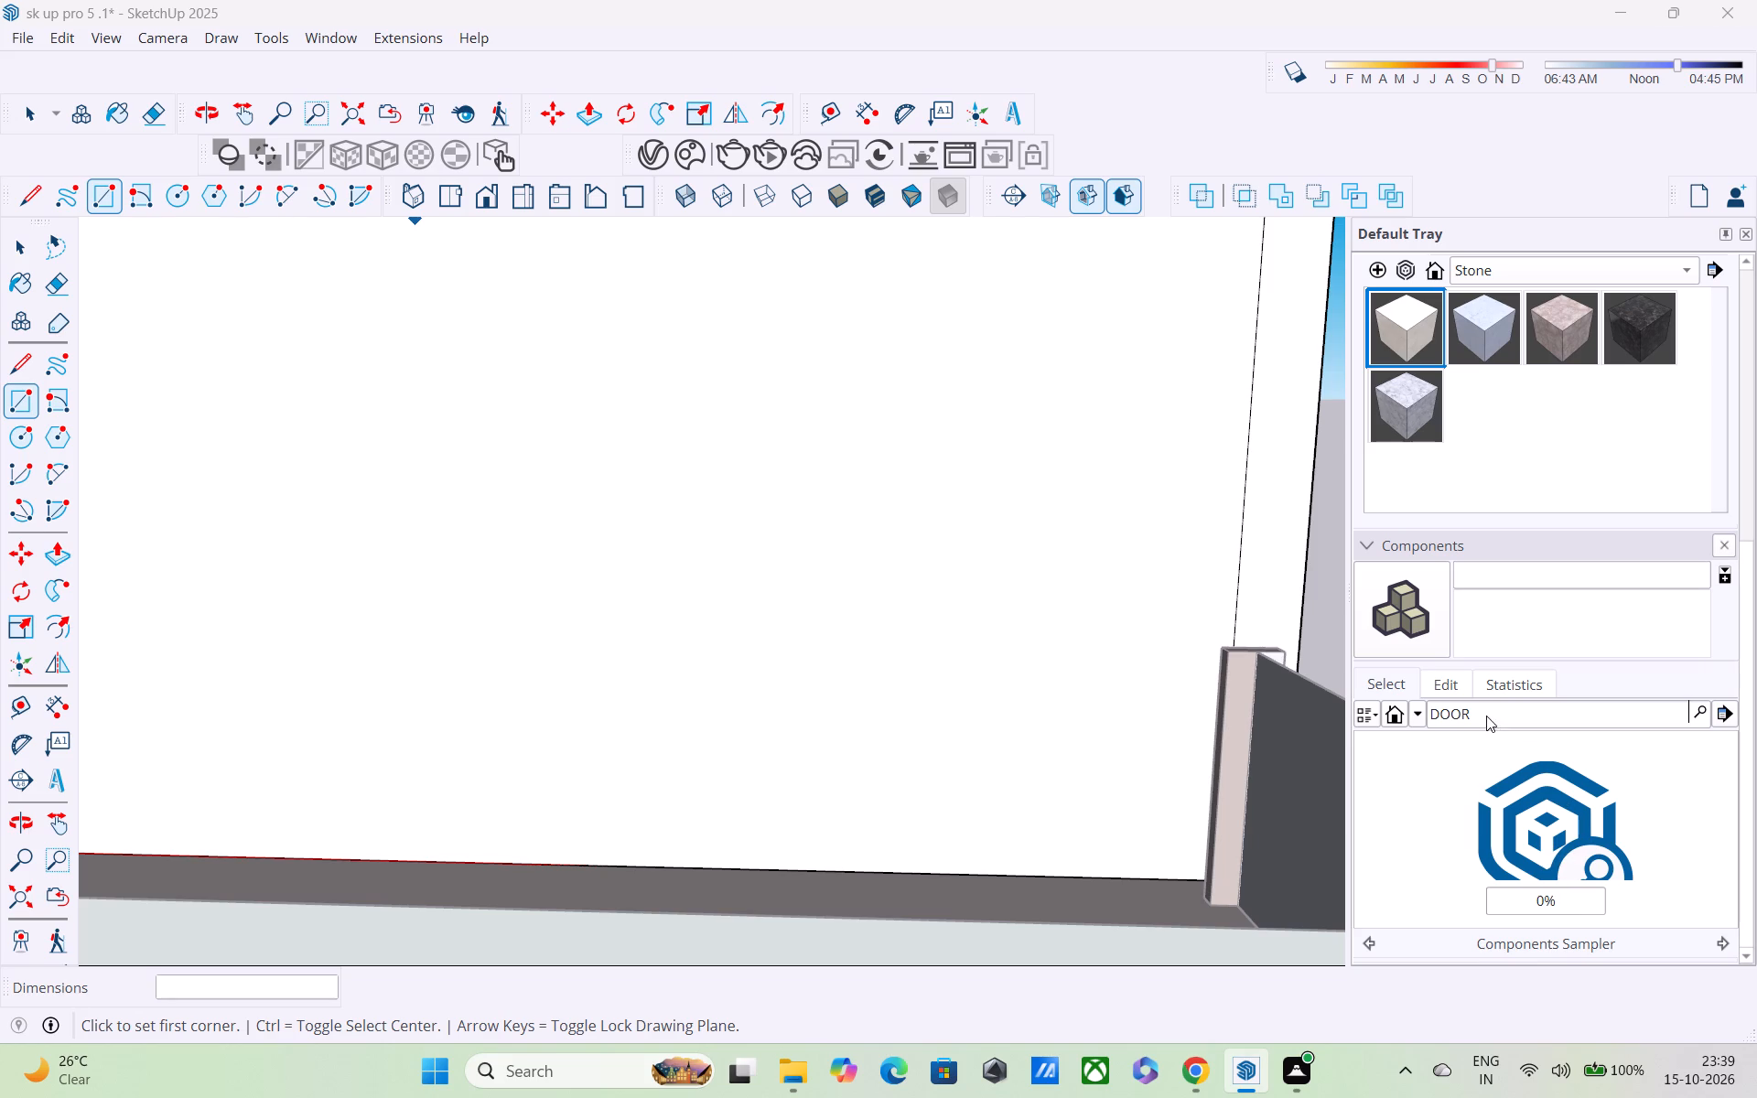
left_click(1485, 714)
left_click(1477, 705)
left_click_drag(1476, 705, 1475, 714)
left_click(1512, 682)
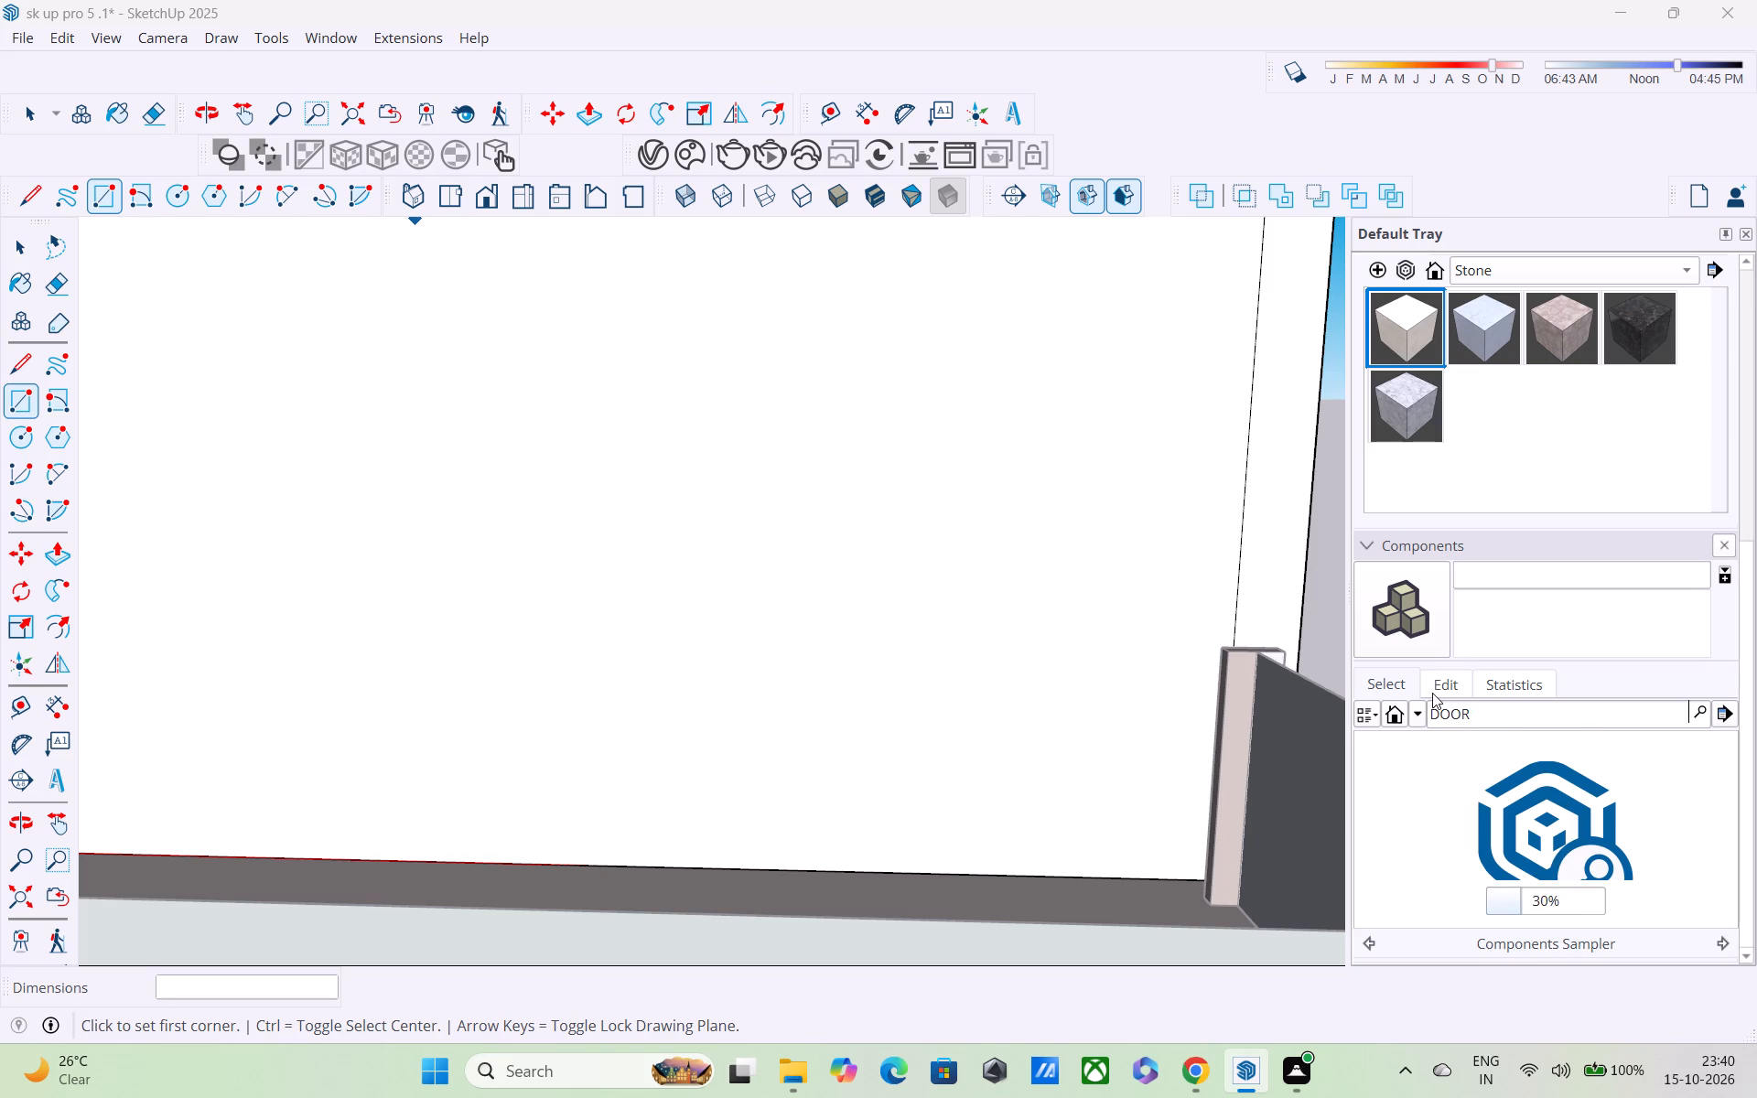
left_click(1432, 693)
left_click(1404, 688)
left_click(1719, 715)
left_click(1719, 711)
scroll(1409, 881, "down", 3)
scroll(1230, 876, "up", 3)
Download the door 6 minimalis model from 3D Warehouse in Chrome as a SketchUp file and return to SketchUp.
left_click(1181, 1068)
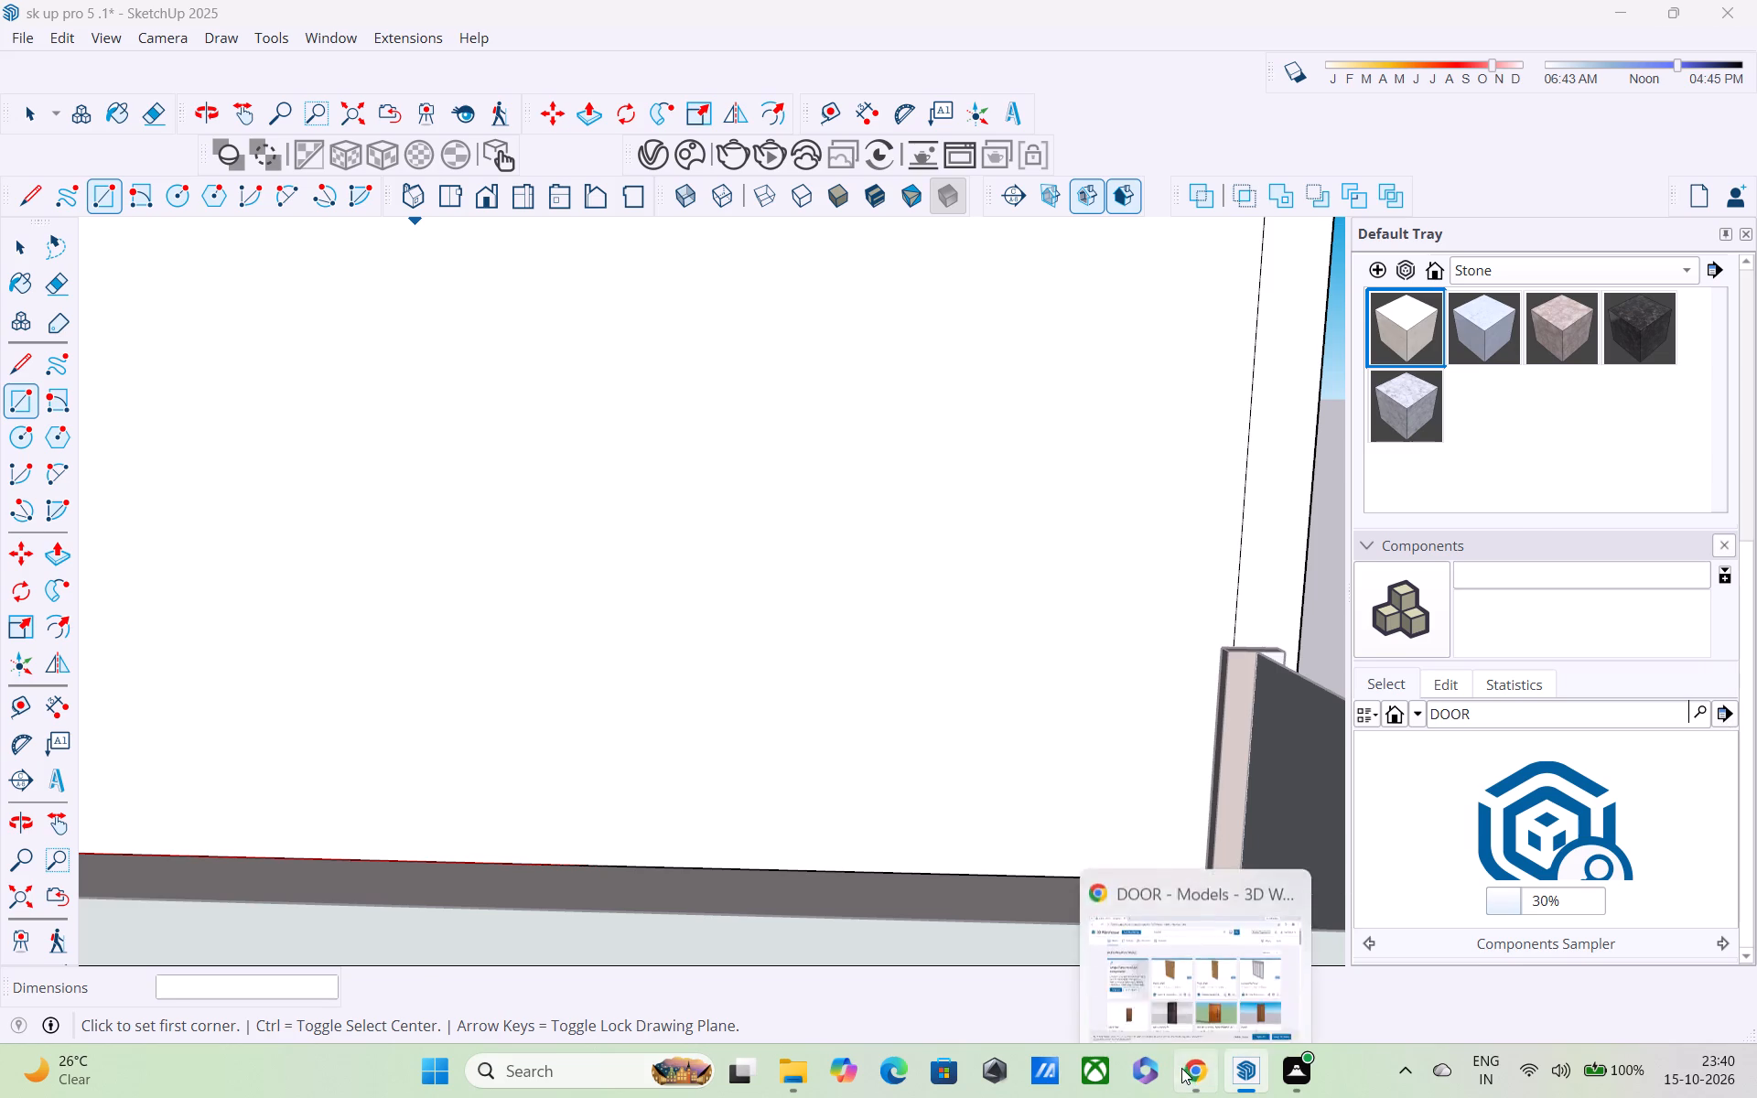
scroll(893, 675, "down", 2)
scroll(868, 705, "up", 2)
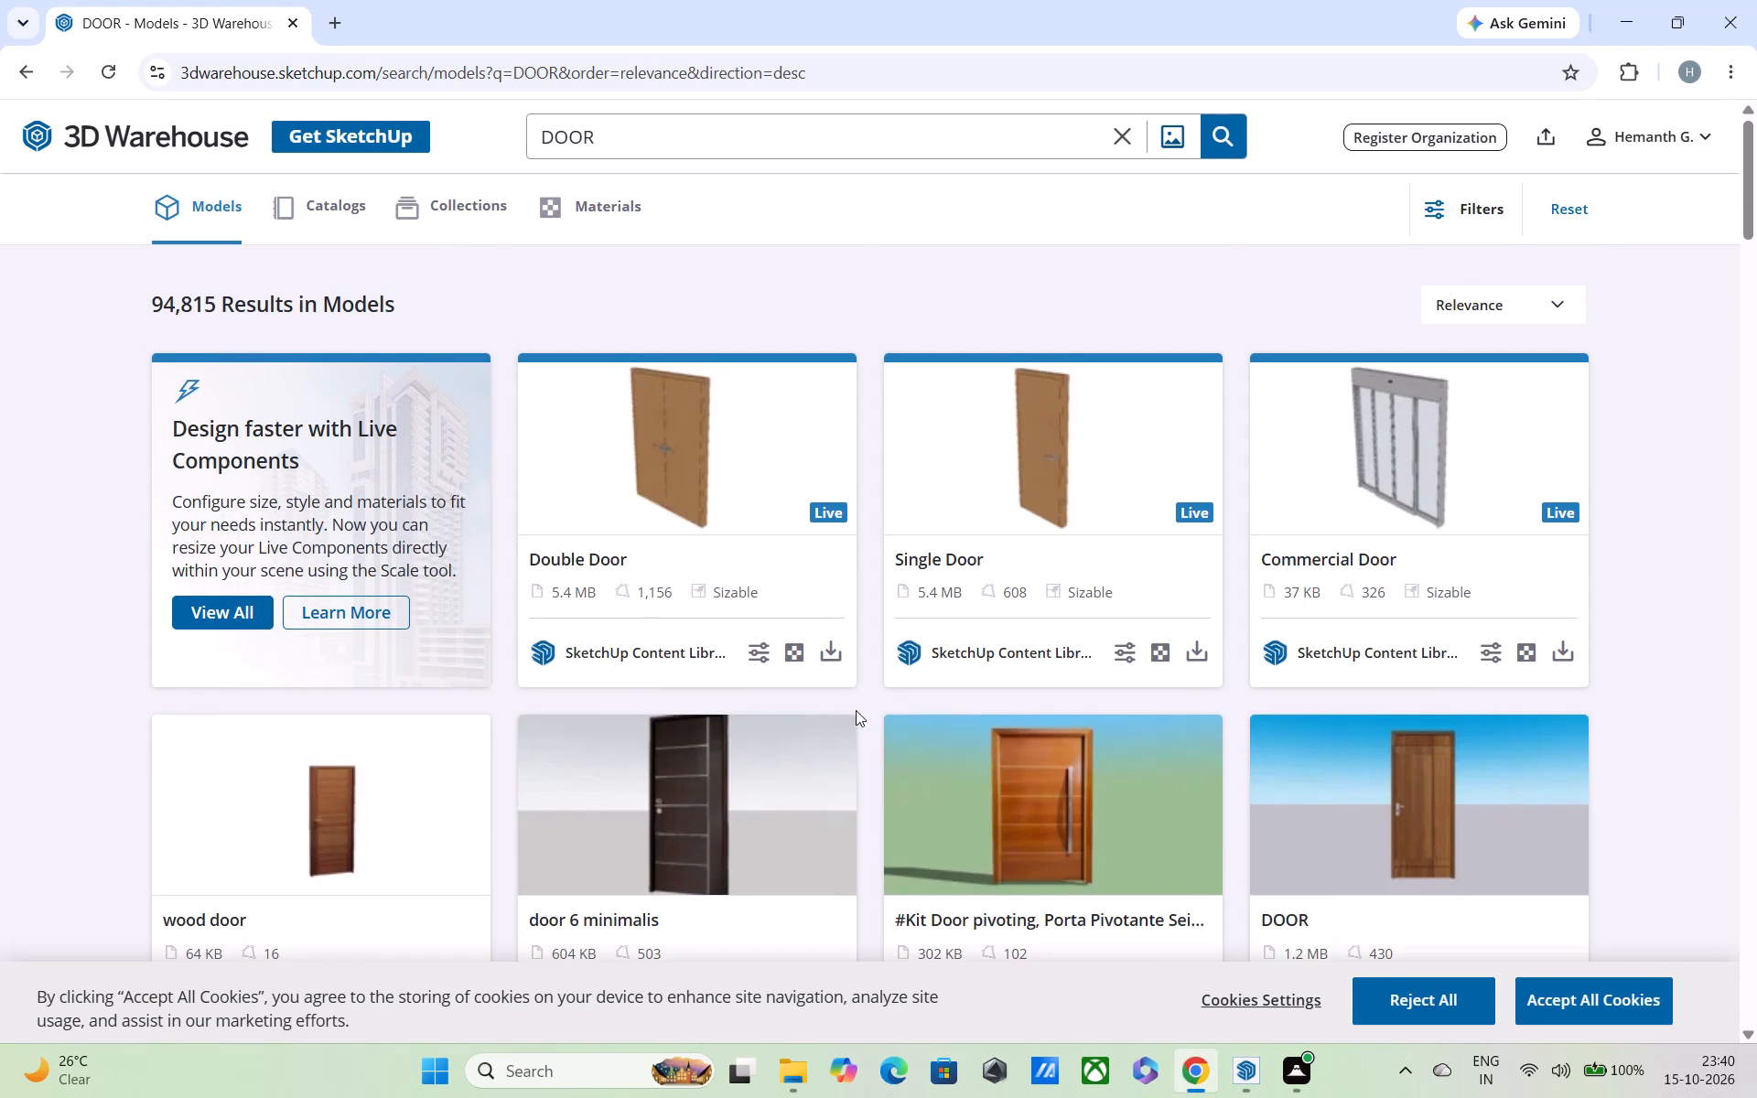
scroll(716, 804, "down", 1)
scroll(717, 805, "up", 1)
left_click(717, 805)
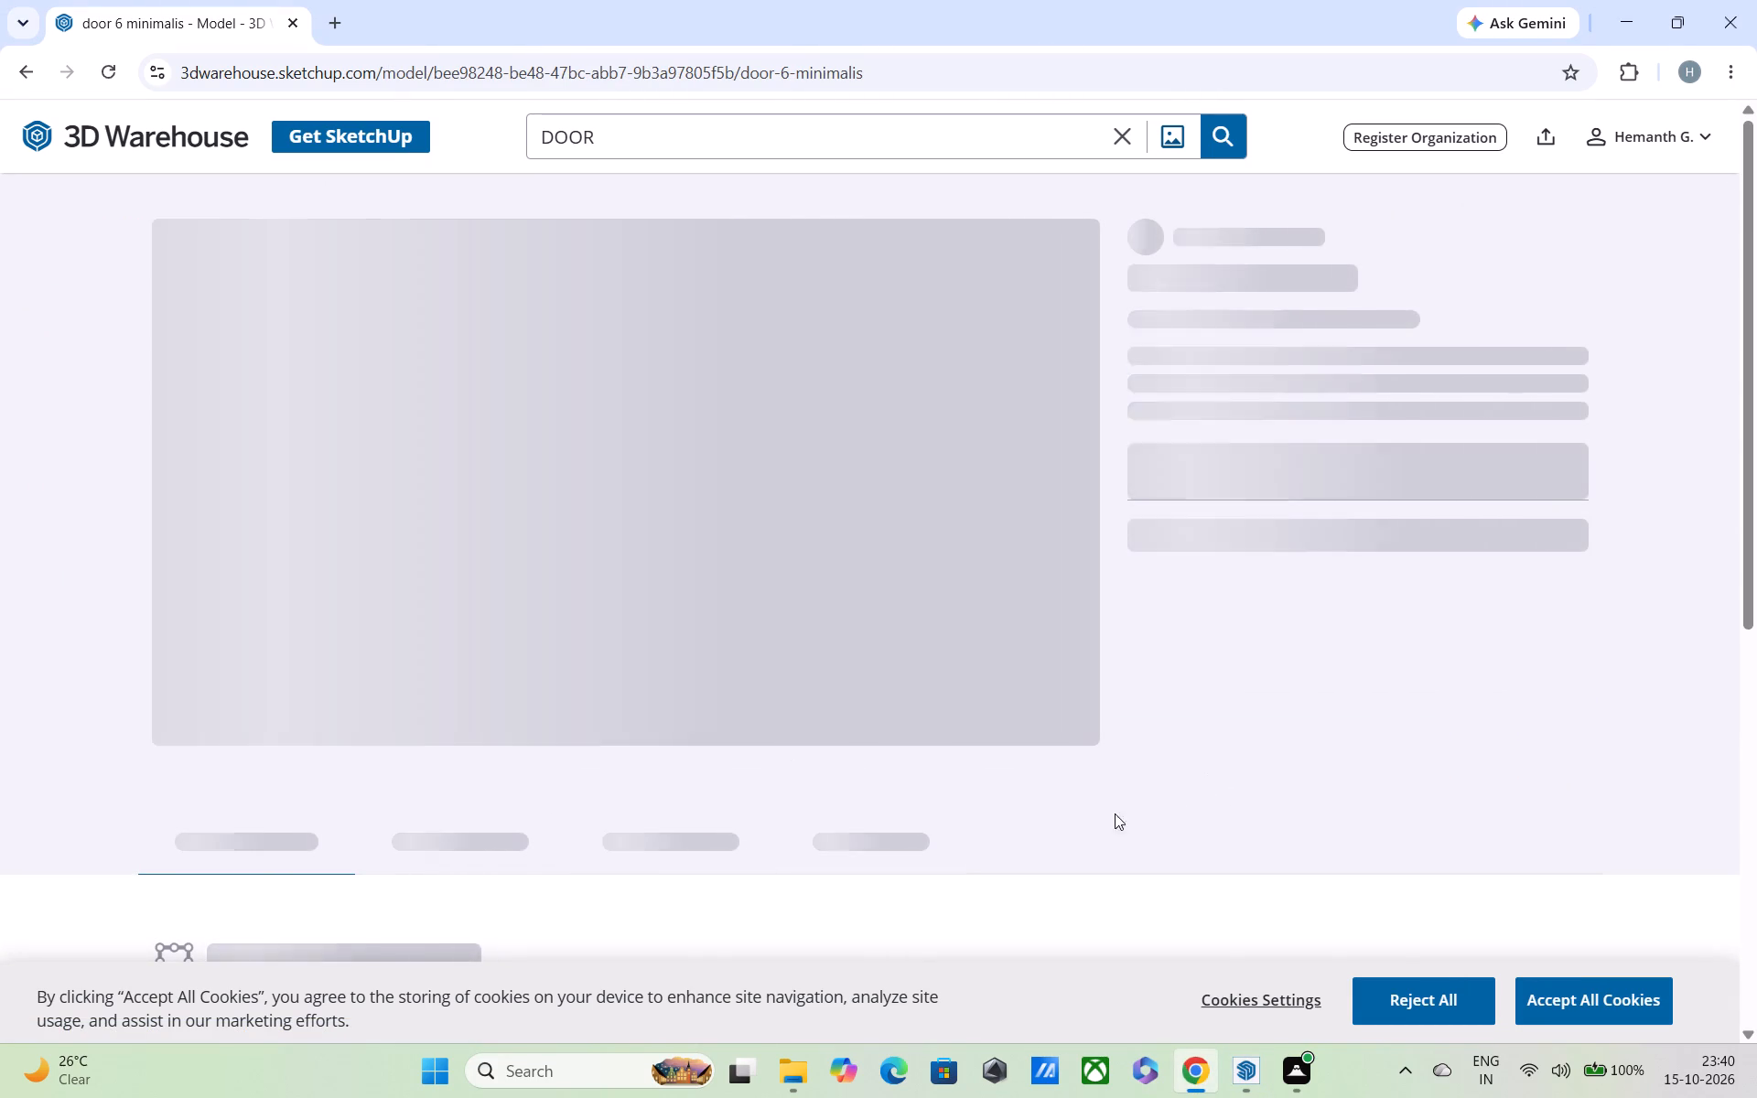
scroll(1026, 897, "down", 1)
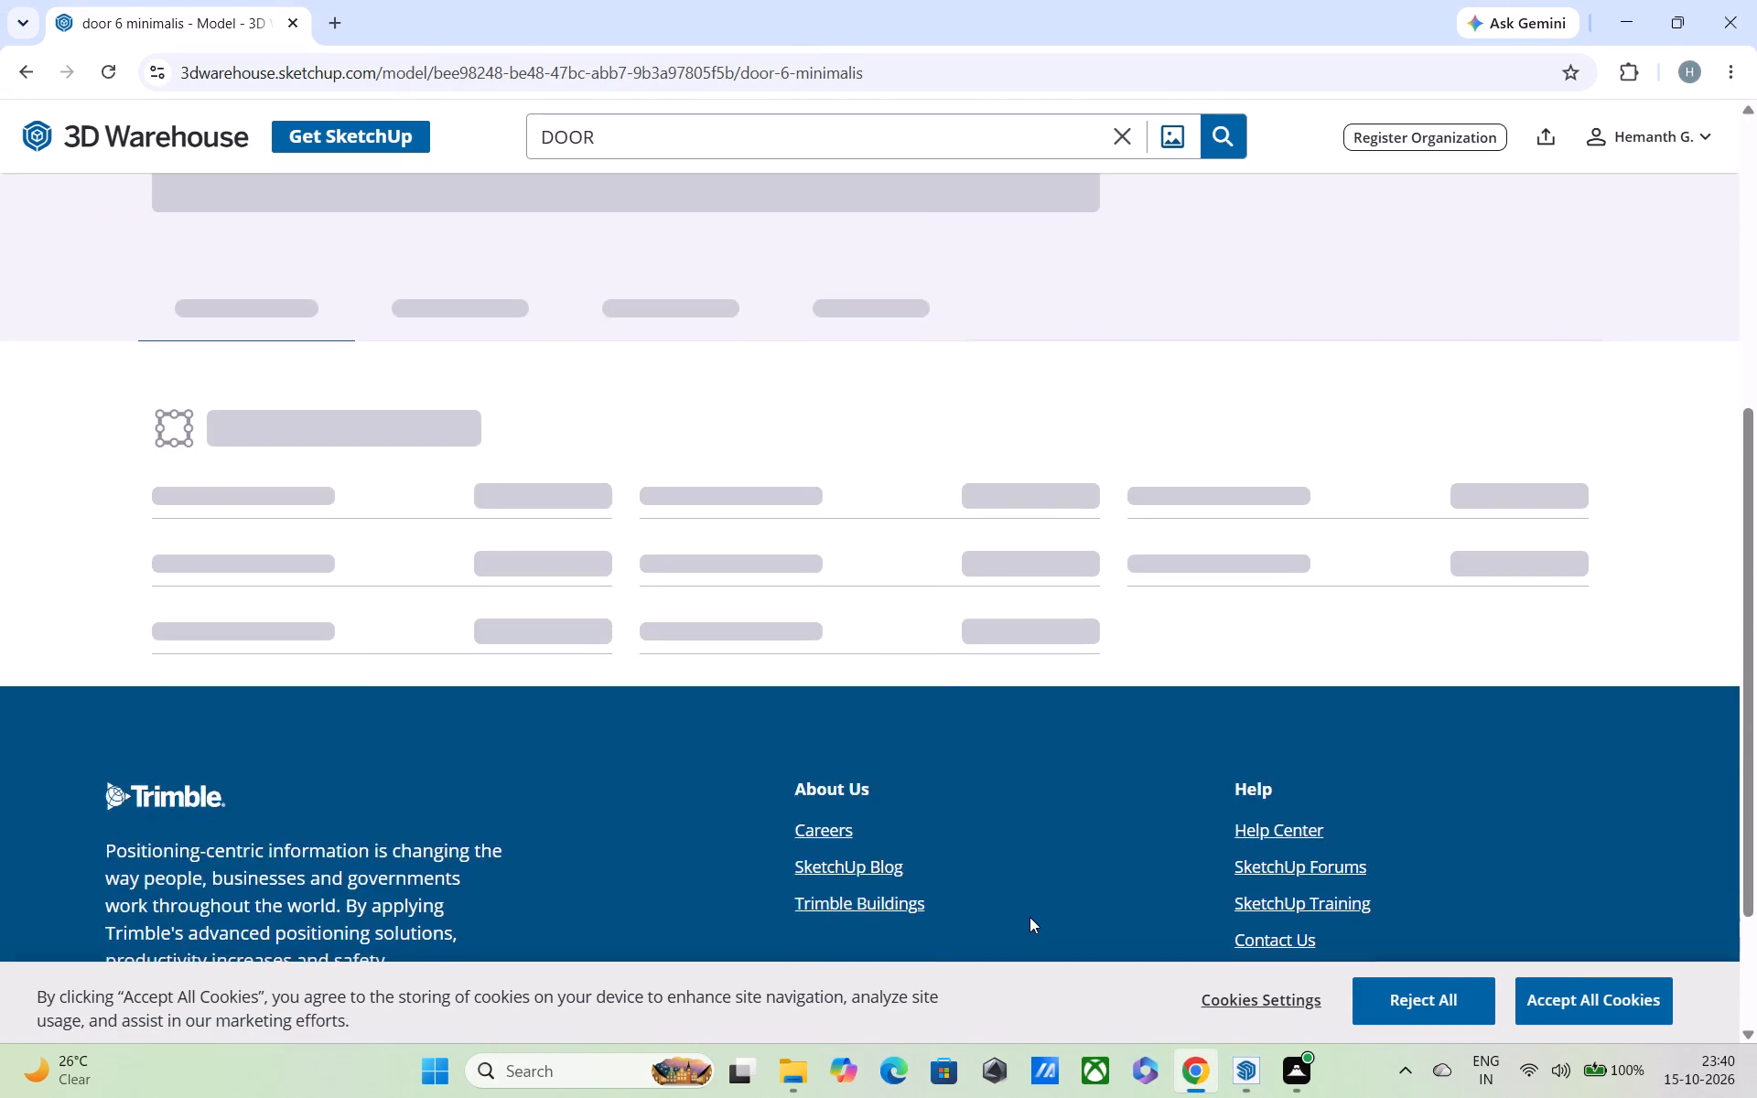
scroll(1028, 905, "down", 3)
scroll(1028, 905, "up", 3)
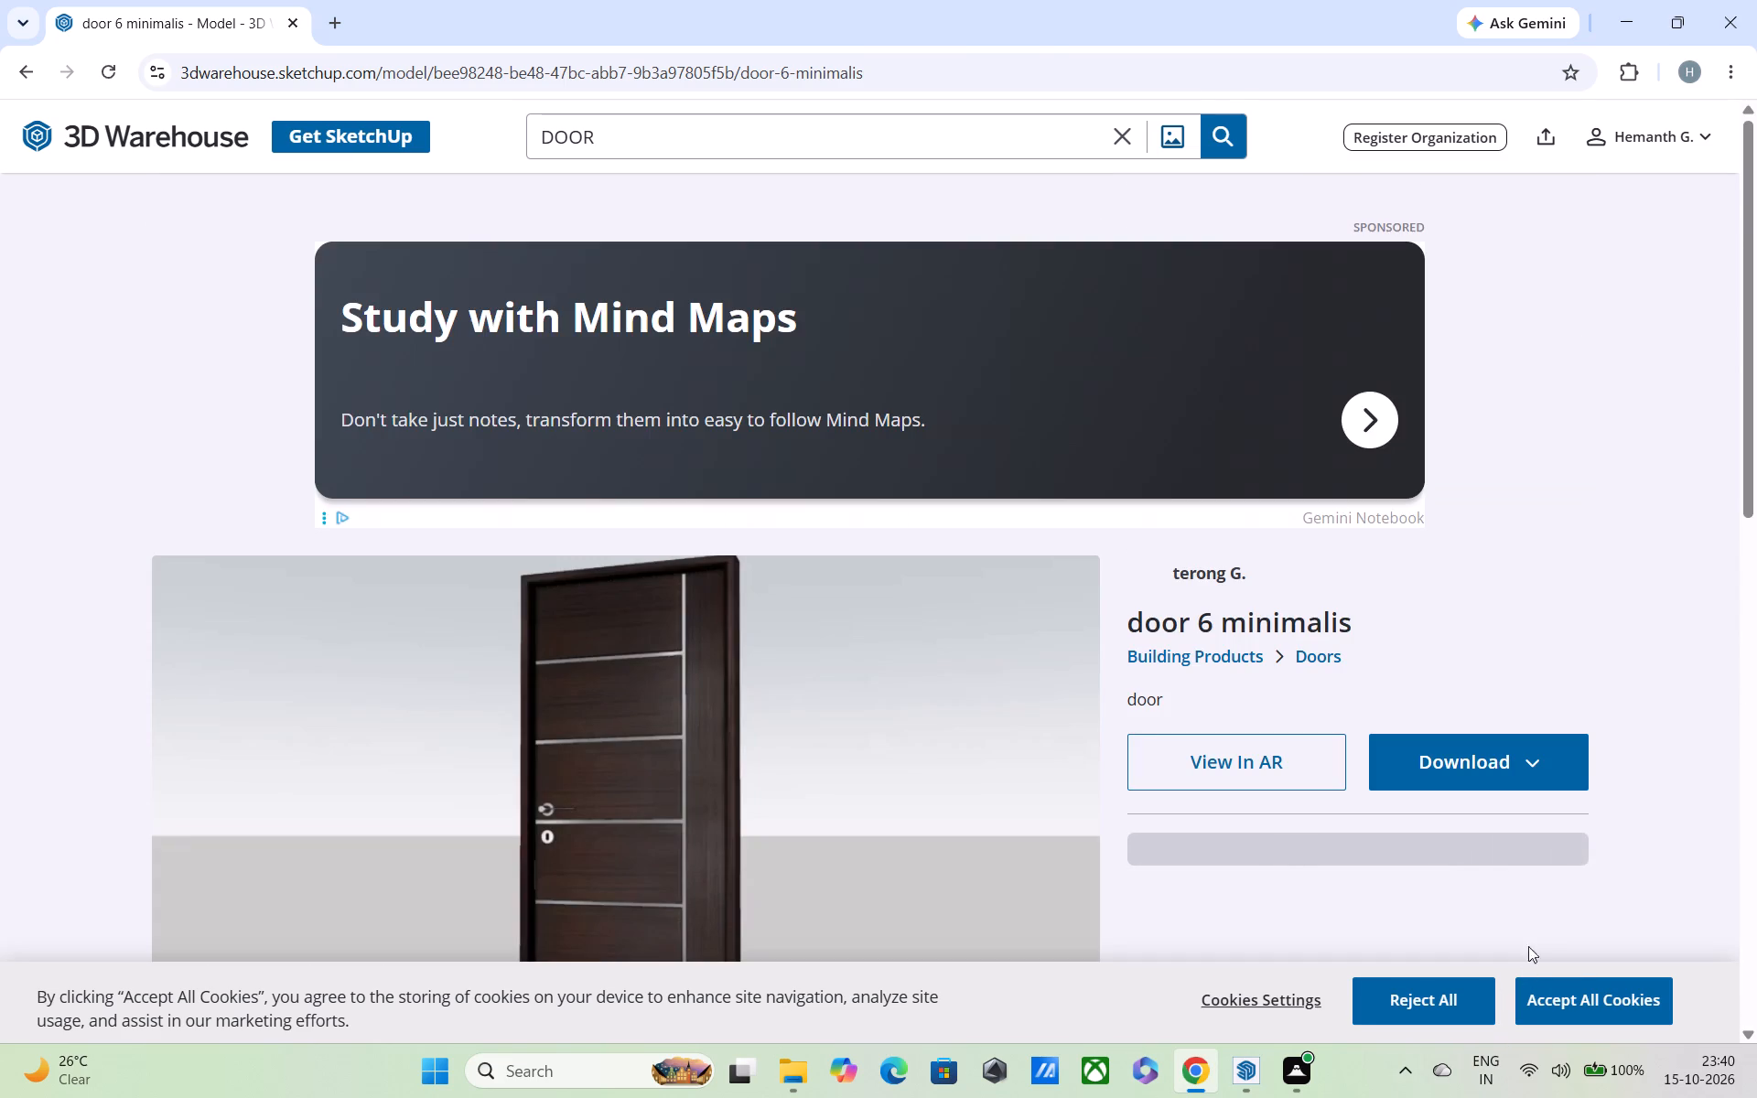
left_click(1482, 772)
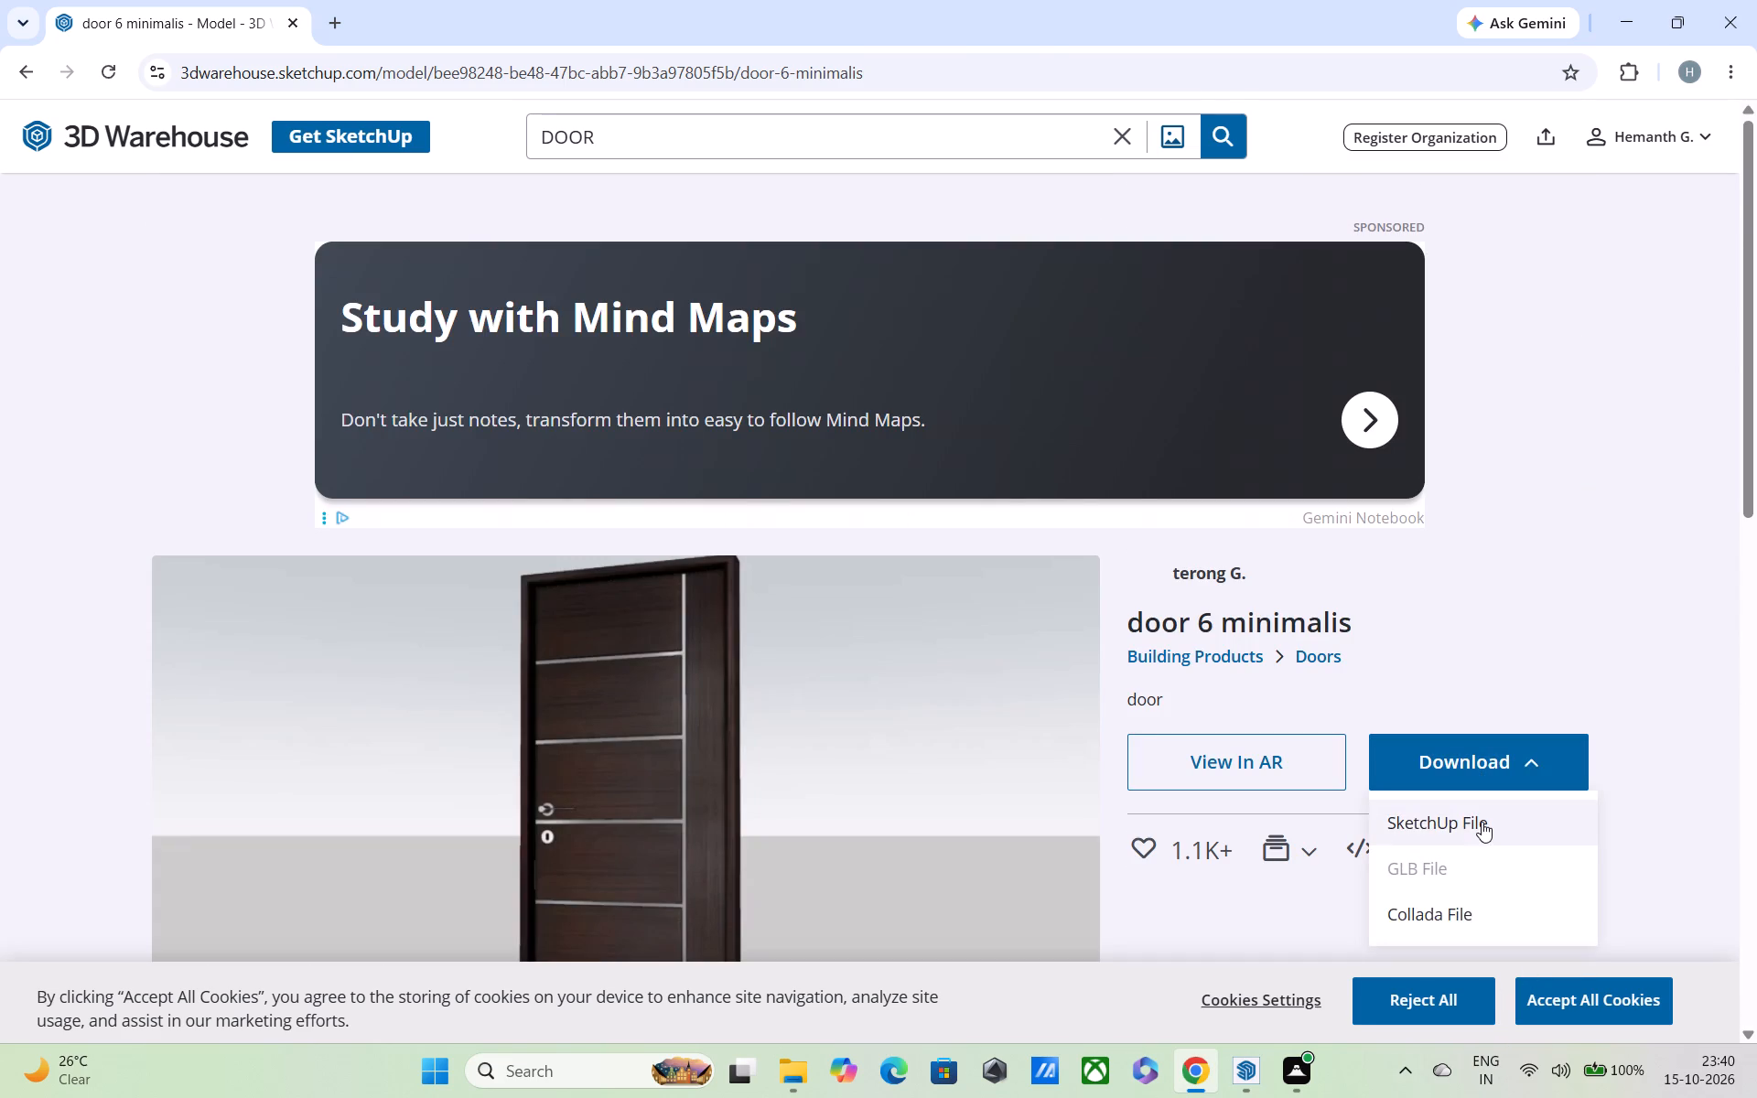
left_click(1482, 822)
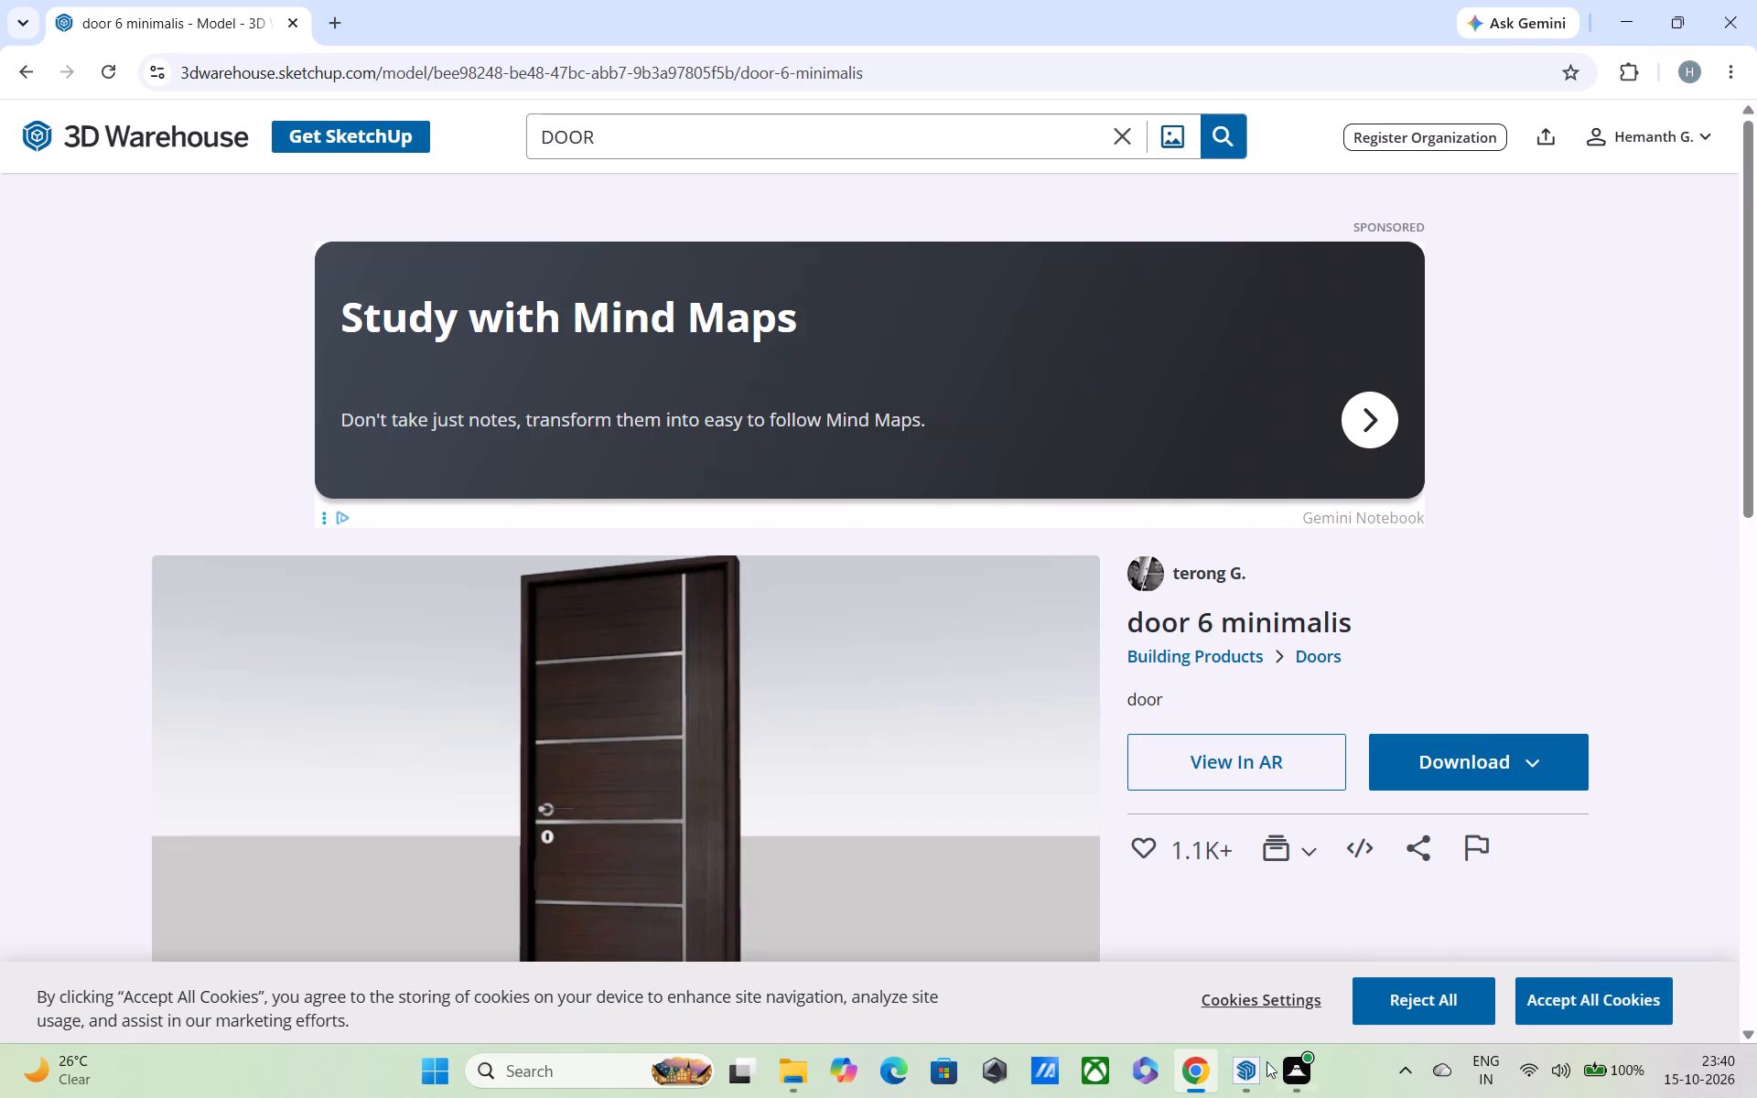
left_click(1241, 959)
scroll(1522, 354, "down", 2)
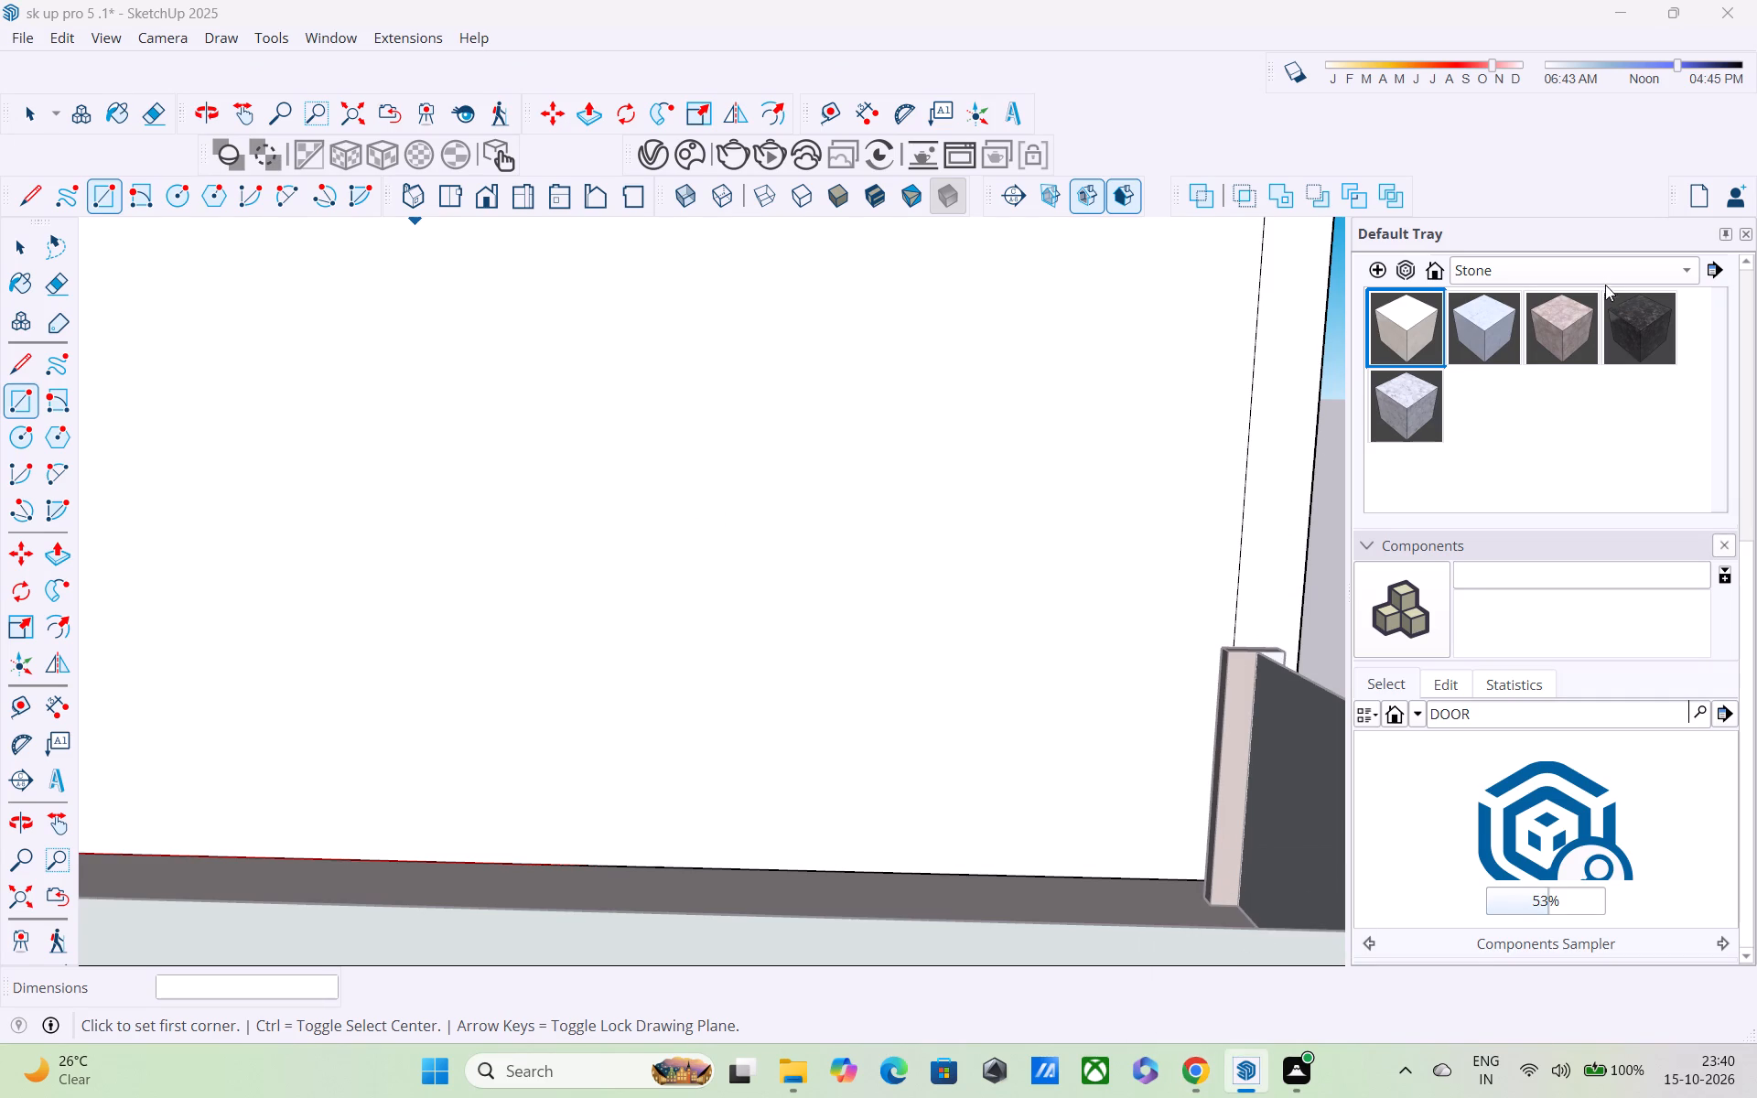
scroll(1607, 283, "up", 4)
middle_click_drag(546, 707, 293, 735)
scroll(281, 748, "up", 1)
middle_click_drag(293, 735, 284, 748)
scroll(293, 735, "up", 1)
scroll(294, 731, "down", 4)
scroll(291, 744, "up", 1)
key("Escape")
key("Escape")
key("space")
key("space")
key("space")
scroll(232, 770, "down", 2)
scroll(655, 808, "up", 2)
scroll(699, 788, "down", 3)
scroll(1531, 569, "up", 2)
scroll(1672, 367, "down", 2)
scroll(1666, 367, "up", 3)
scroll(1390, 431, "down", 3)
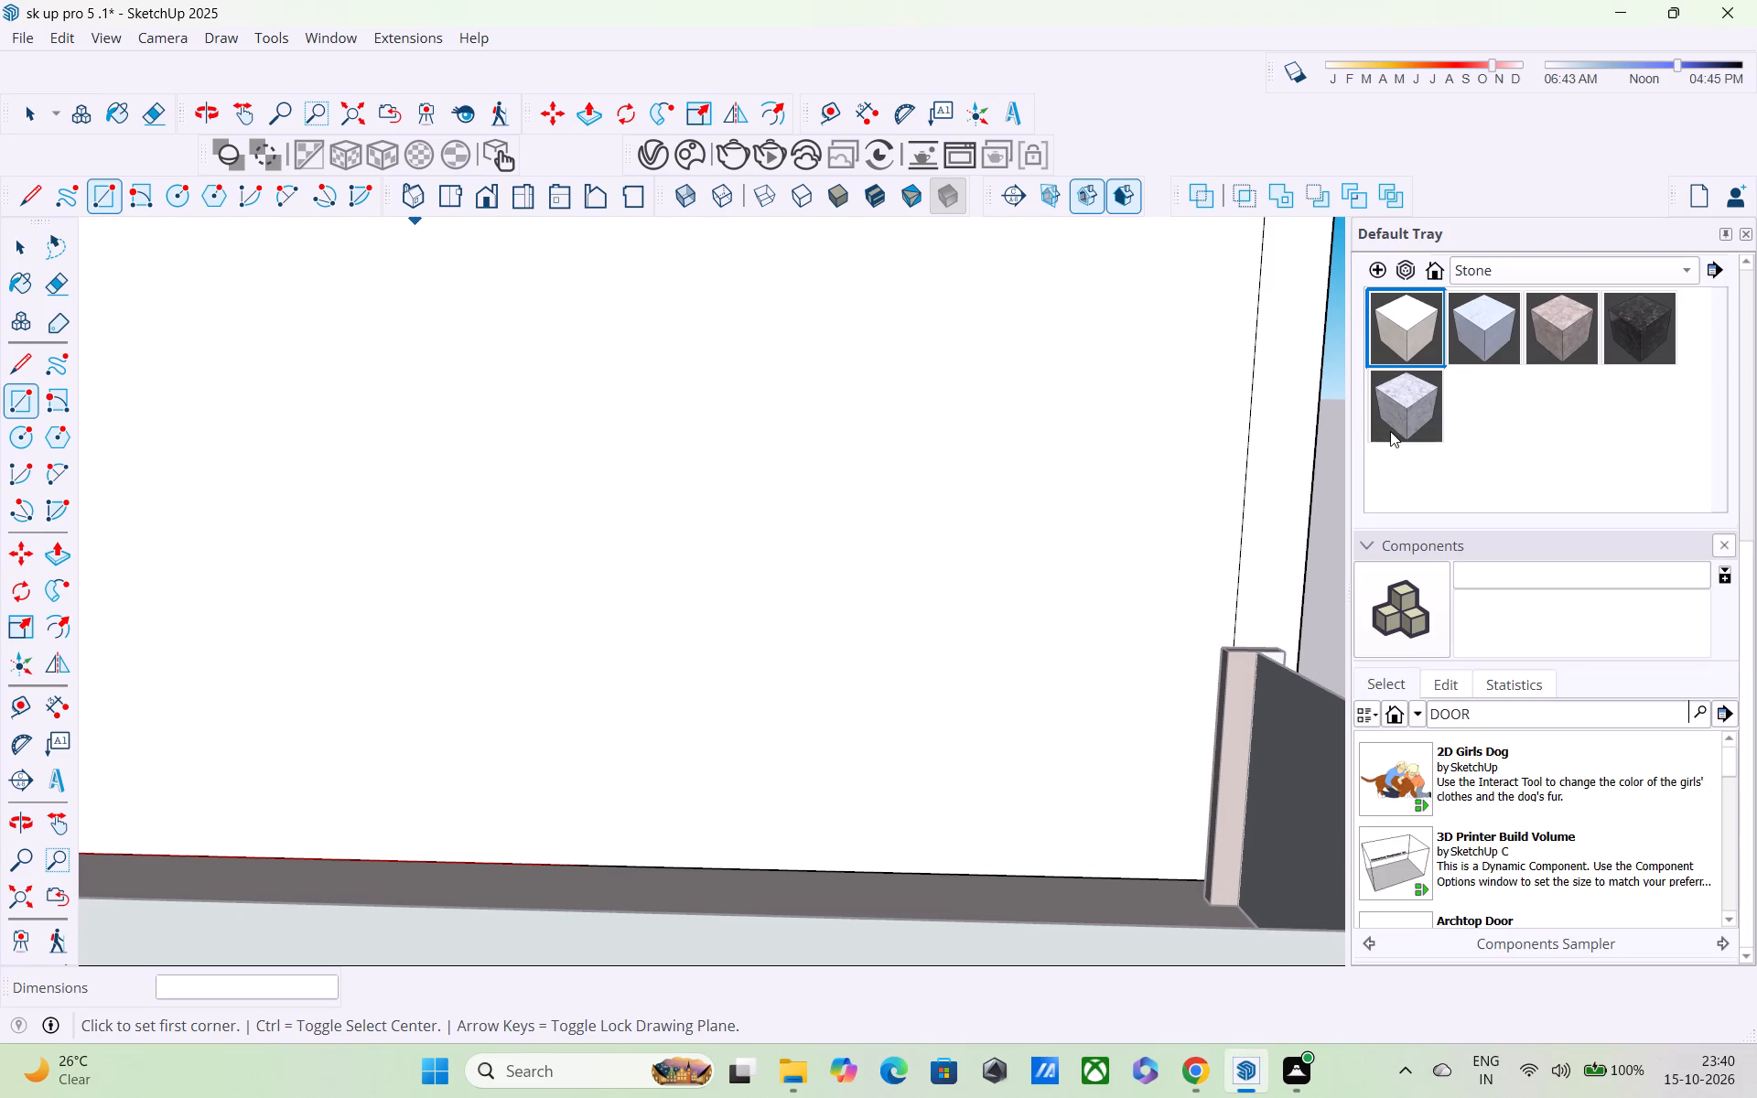
Draw a door rectangle about 3' 9 11/16" by 7' 4 3/4" on the upper balcony's white back wall, near the wall's side railing.
scroll(1166, 468, "down", 4)
middle_click_drag(1101, 502, 1107, 599)
scroll(1105, 598, "up", 1)
scroll(1101, 594, "down", 9)
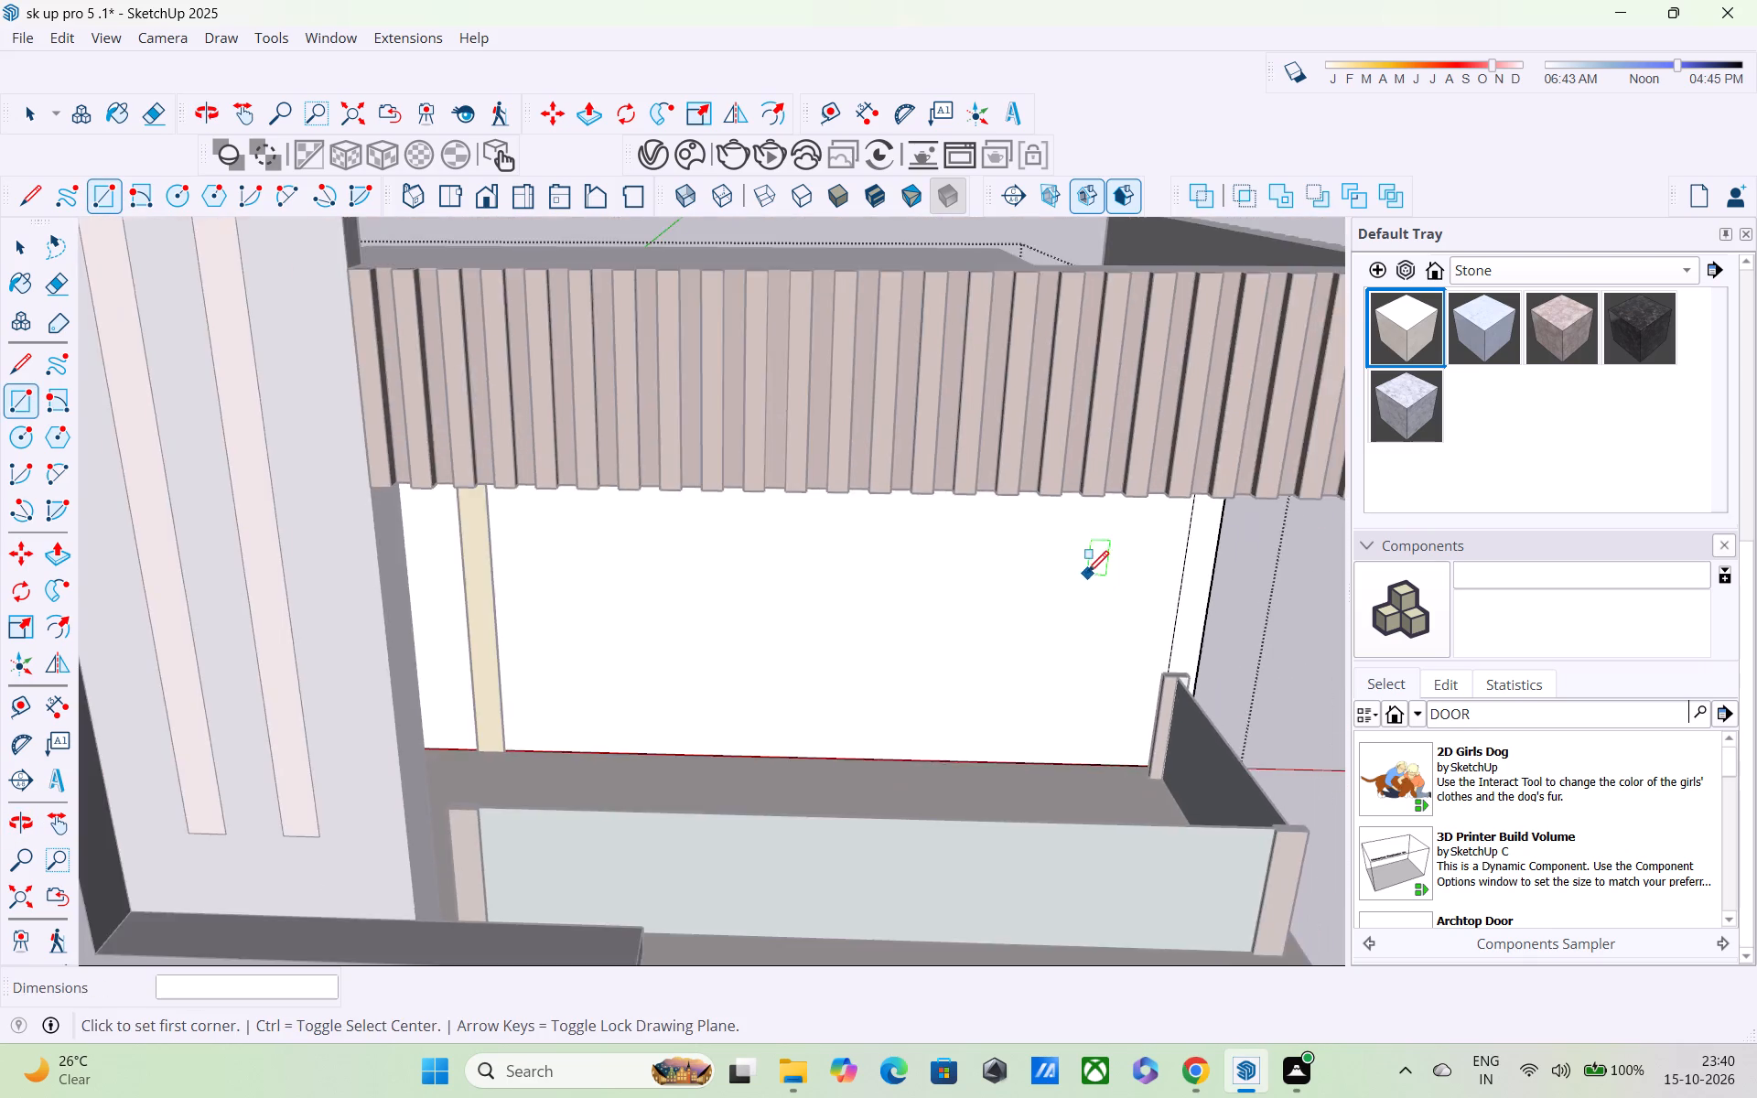
scroll(1087, 575, "down", 2)
middle_click_drag(1062, 581, 1014, 472)
scroll(1014, 472, "up", 5)
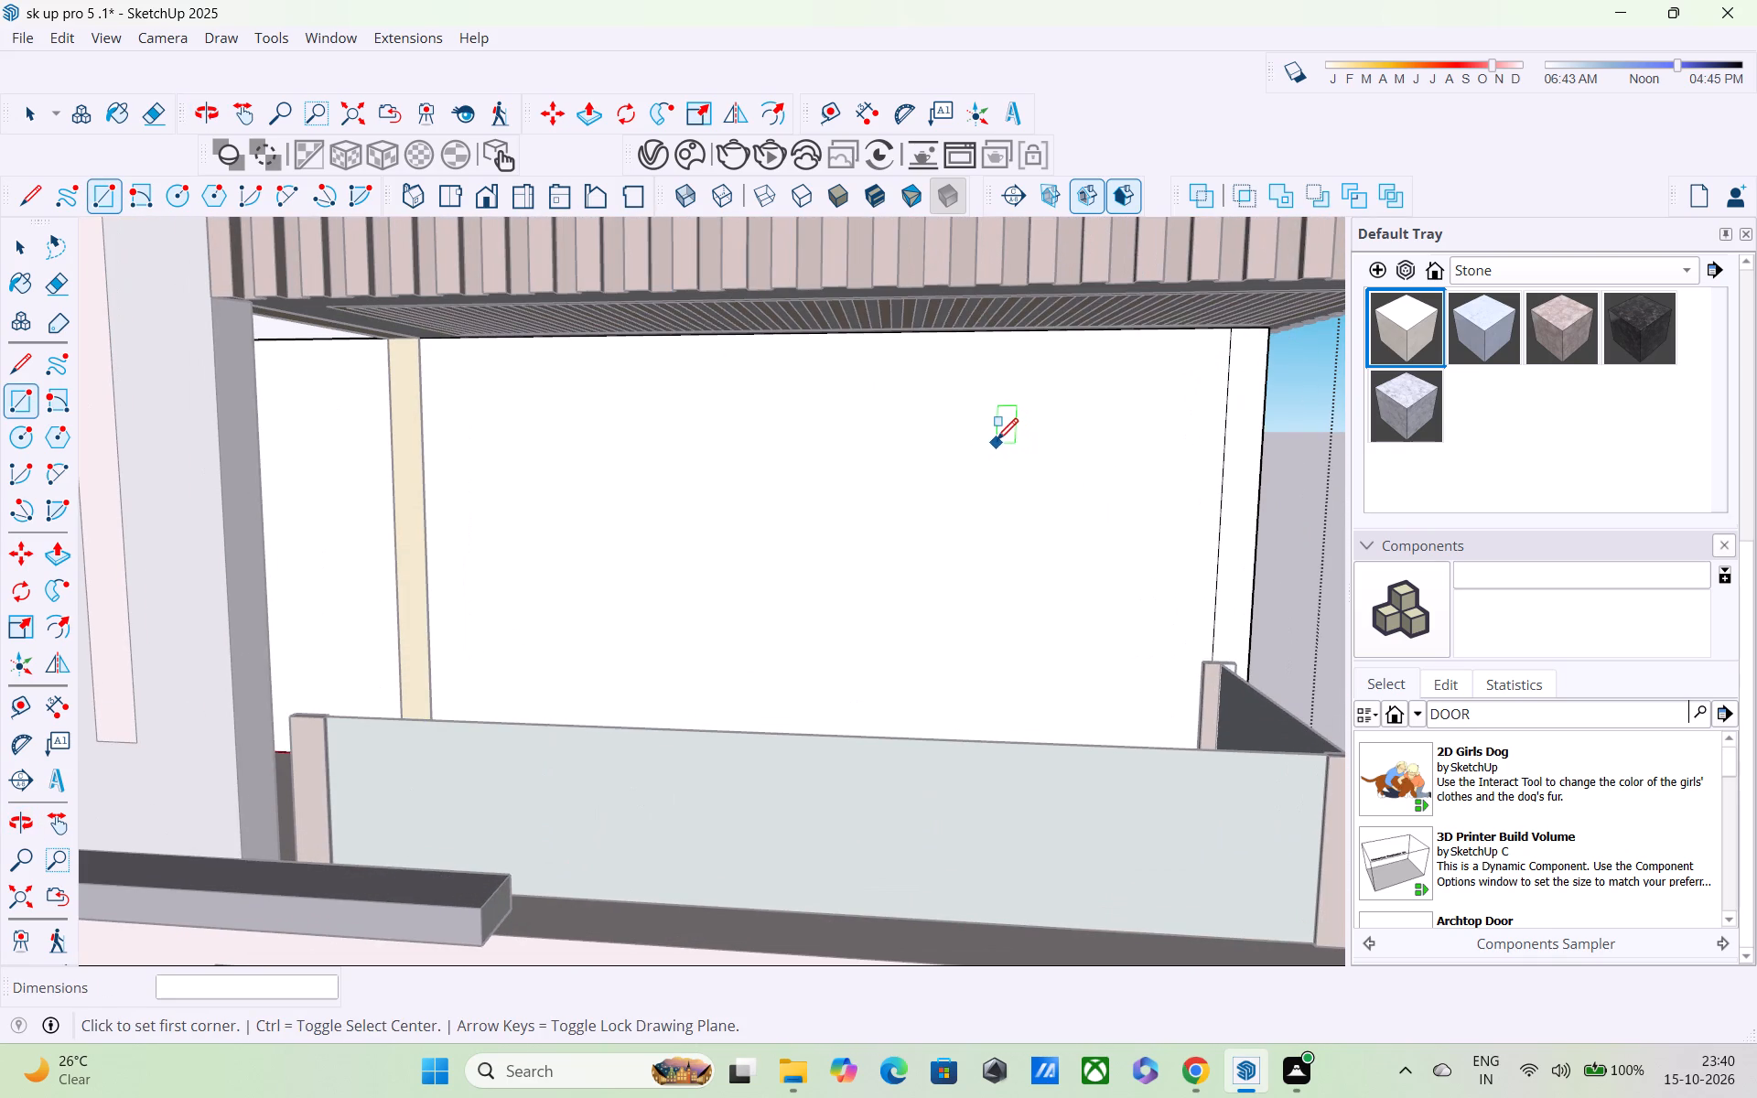
left_click(974, 431)
middle_click_drag(1110, 644, 1135, 710)
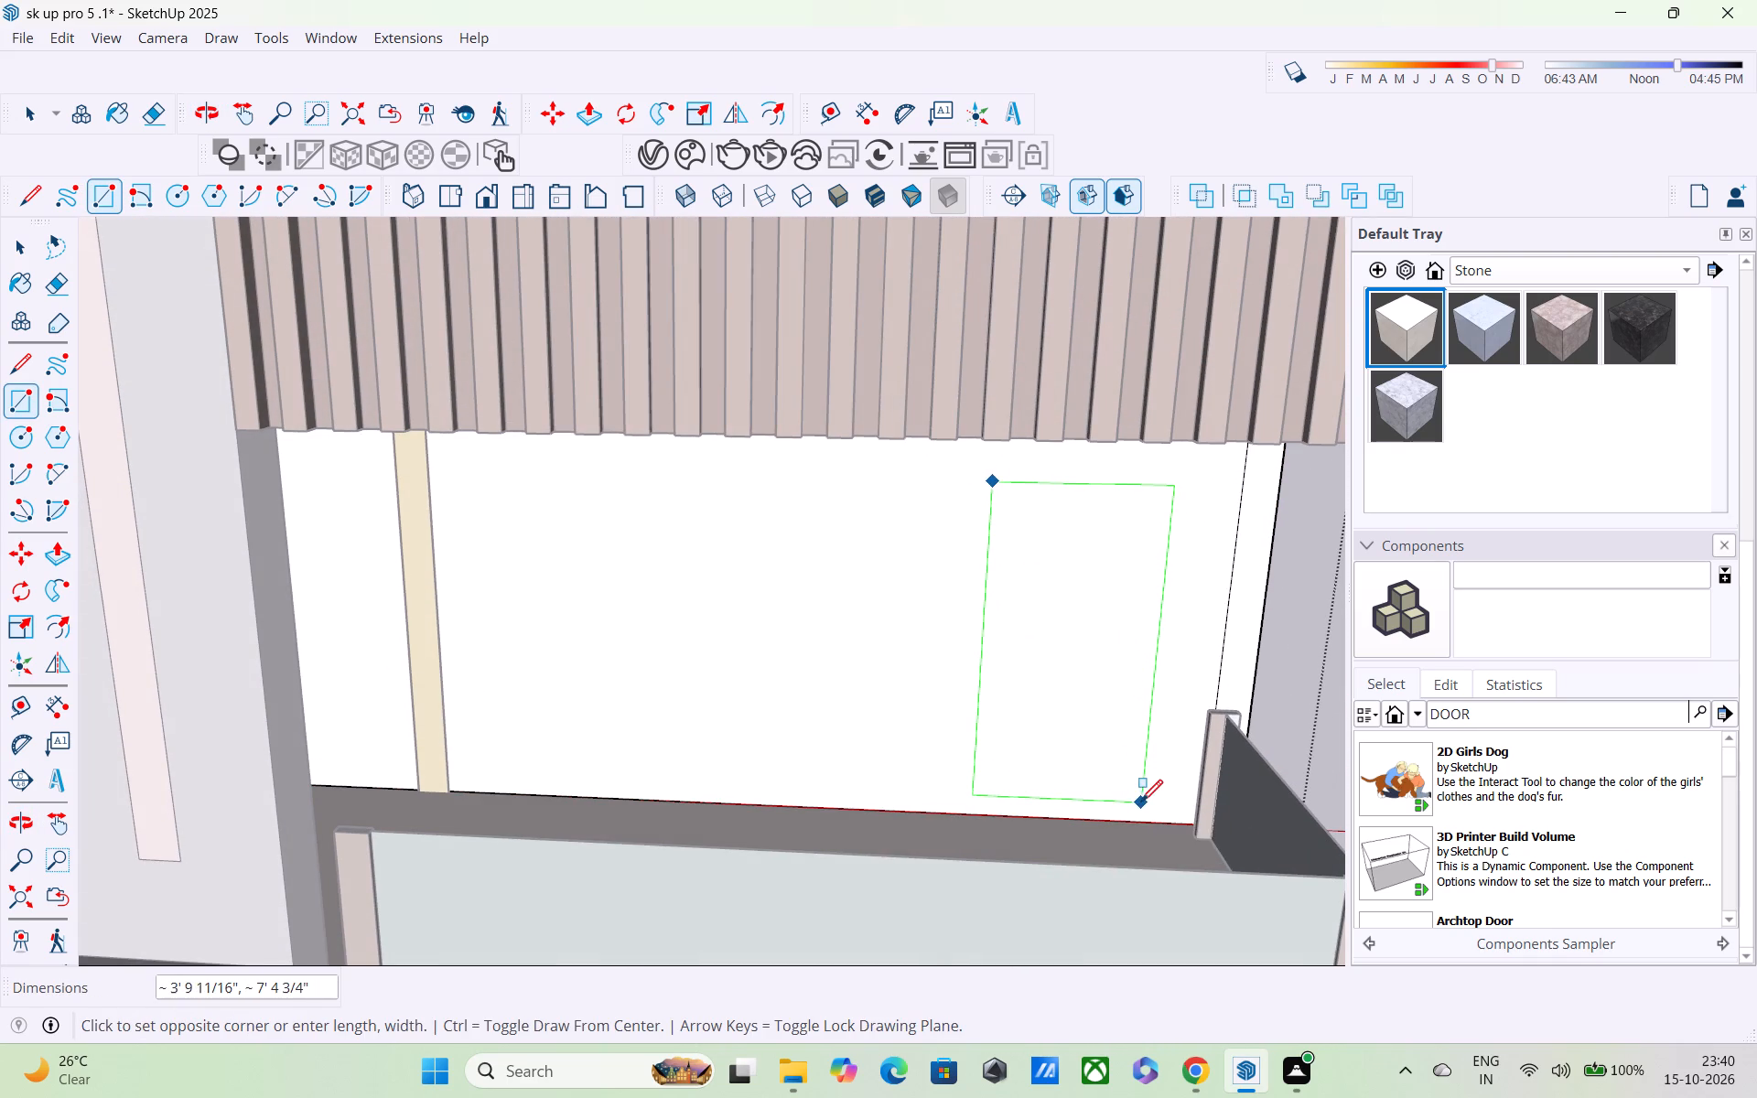
left_click(1141, 803)
Push the door rectangle 6" through the upper balcony's back wall to cut a door opening.
middle_click_drag(1093, 704, 1074, 599)
key("space")
key("p")
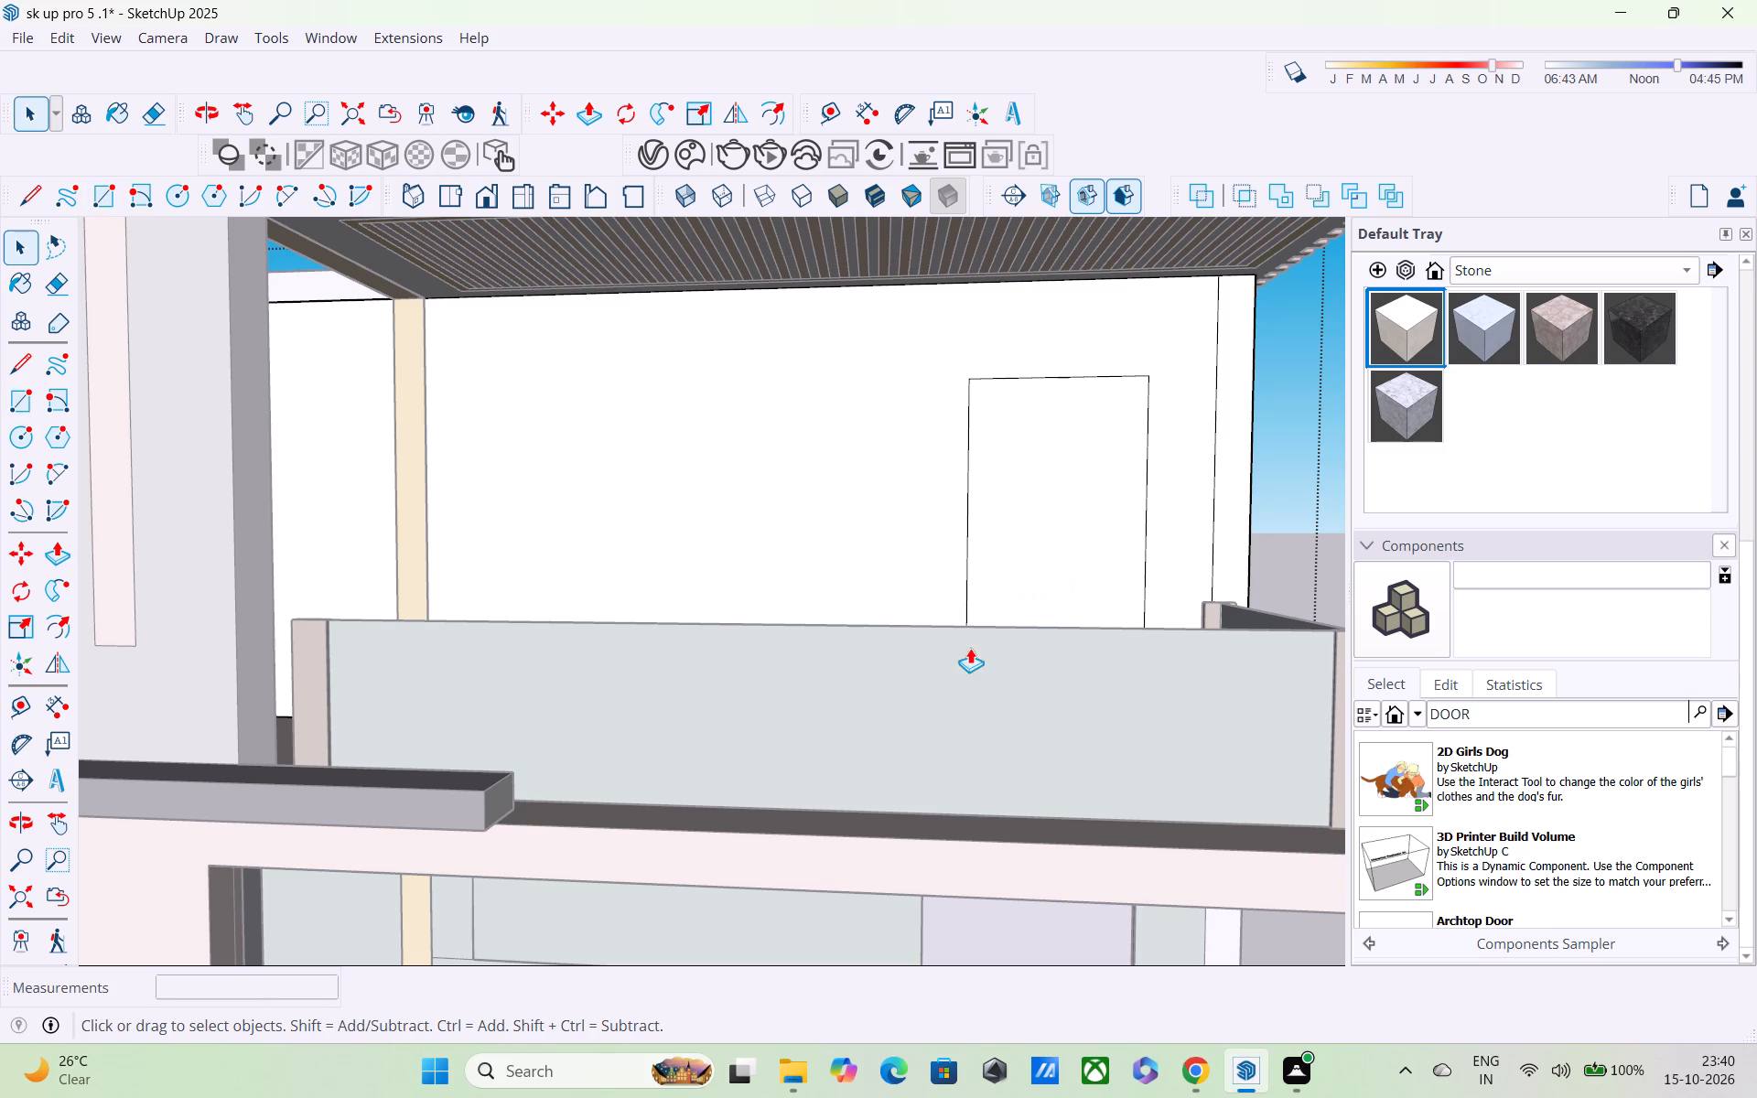
left_click(1029, 556)
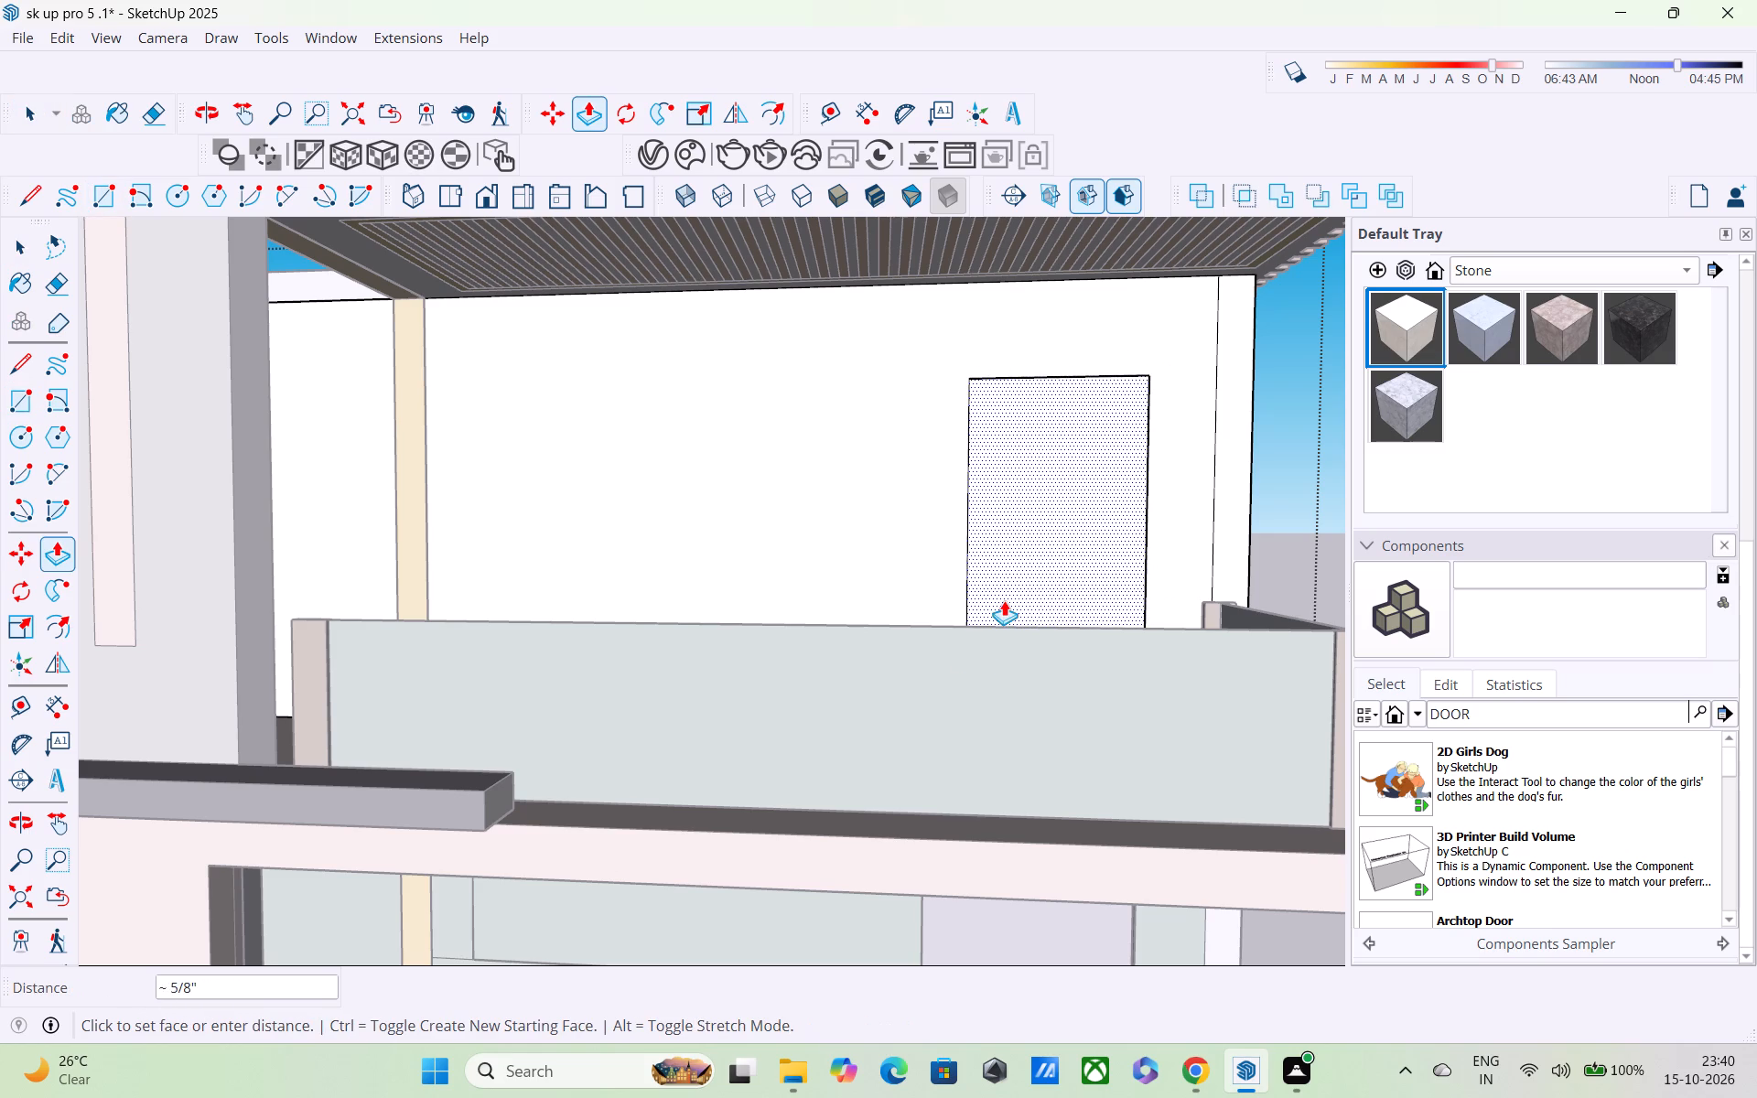
middle_click_drag(998, 600, 651, 677)
left_click(697, 654)
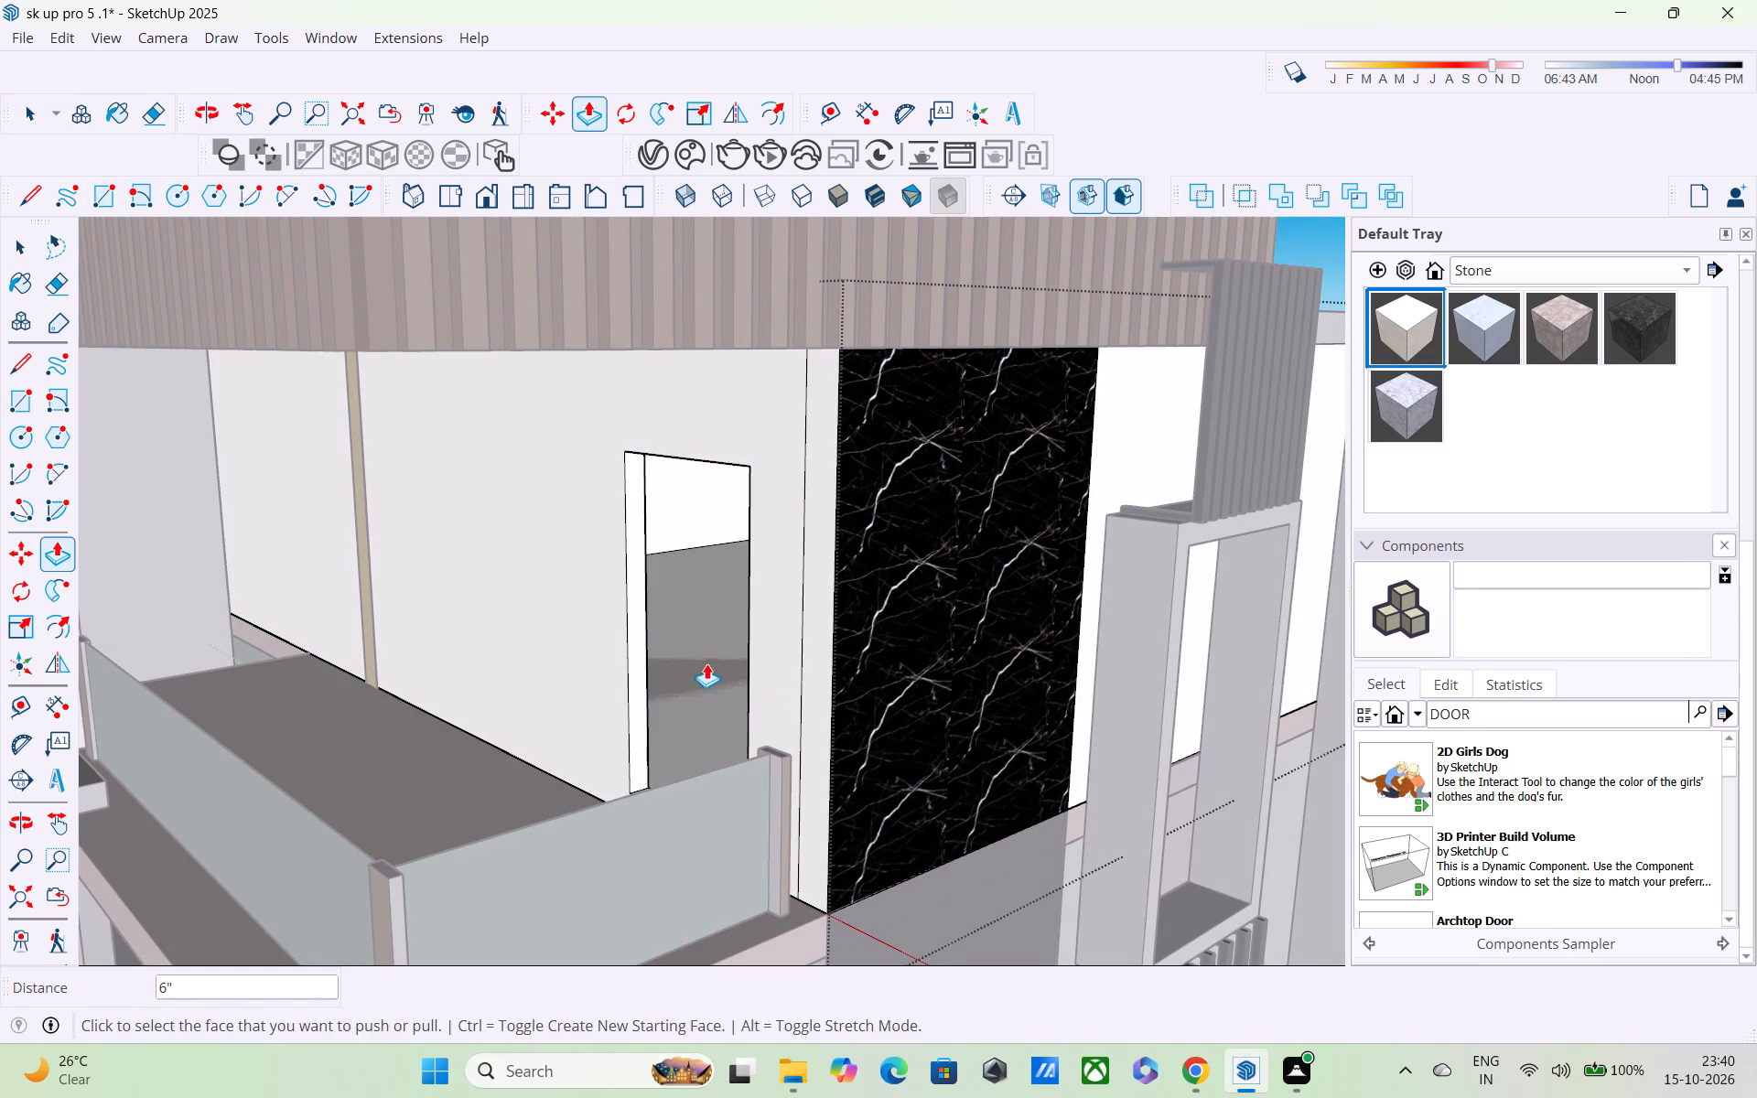
Close the wall group that contains the upper balcony's new door opening.
middle_click_drag(707, 664, 781, 601)
scroll(787, 605, "down", 5)
middle_click_drag(783, 612, 948, 501)
scroll(948, 501, "up", 1)
scroll(949, 640, "down", 3)
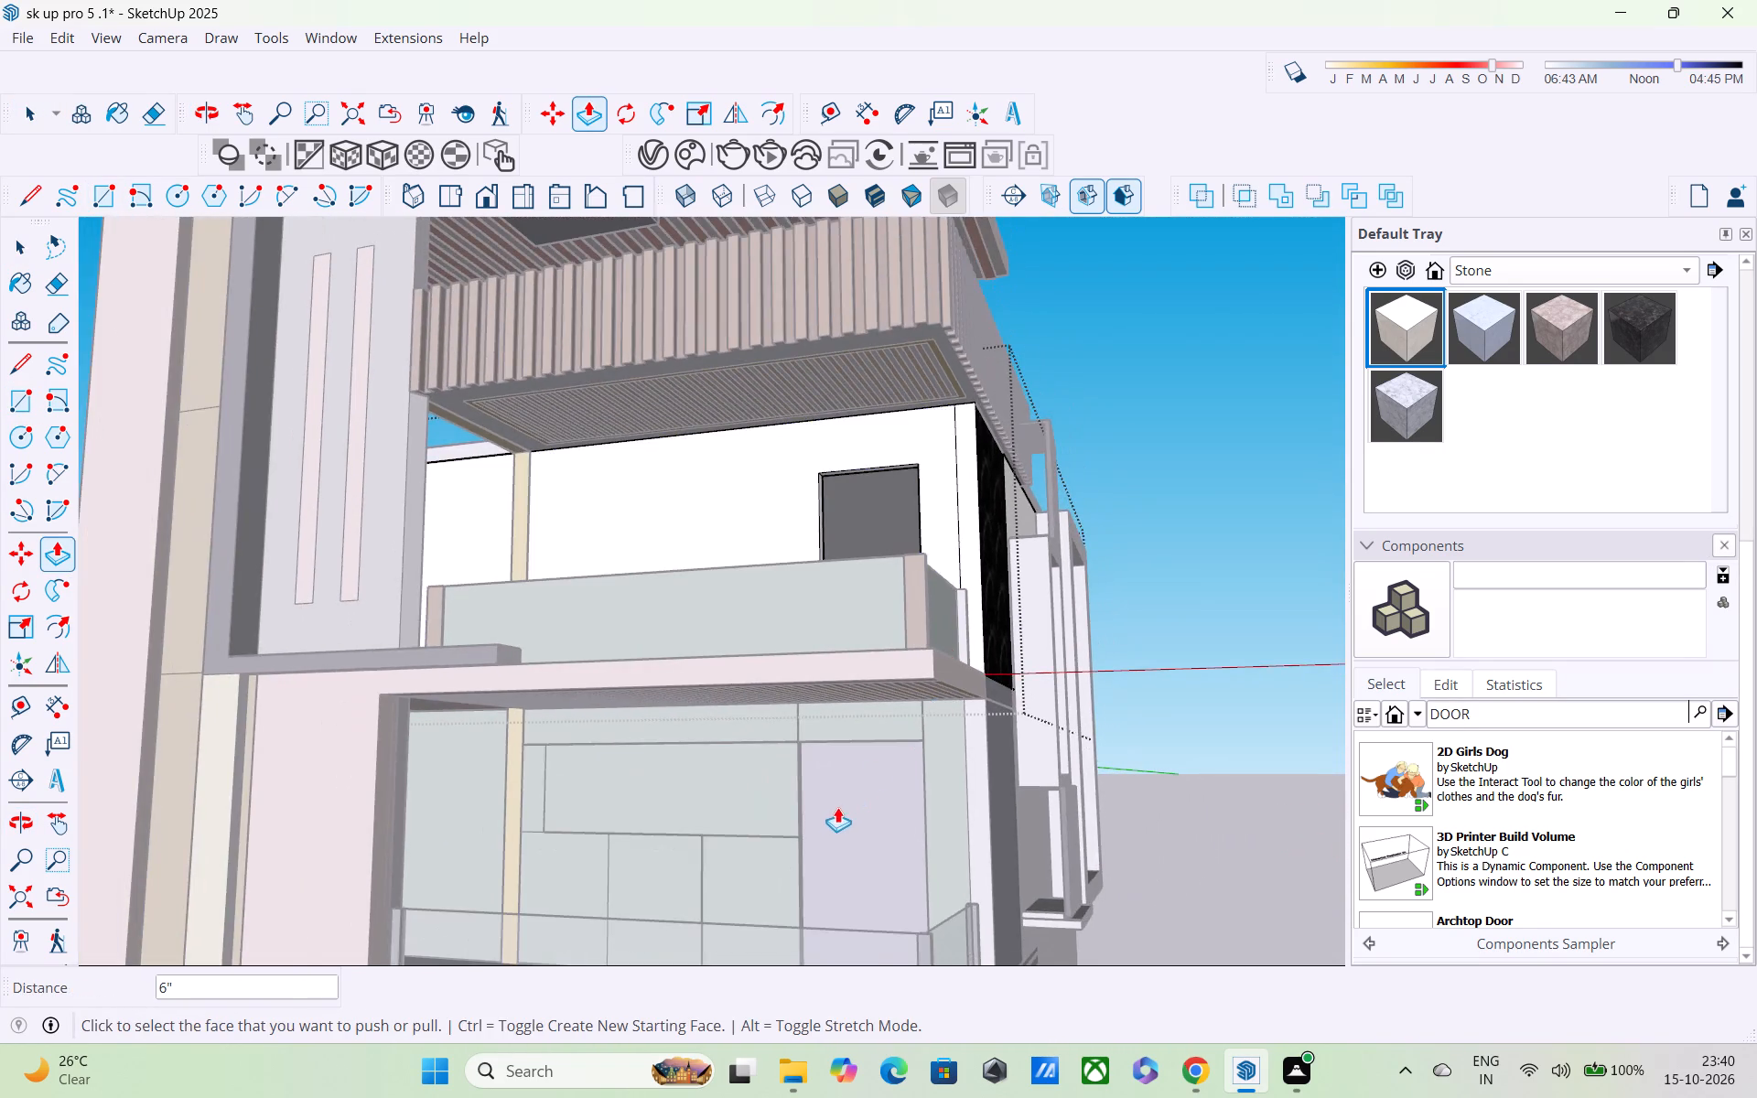
scroll(836, 809, "up", 3)
key("space")
left_click(1180, 494)
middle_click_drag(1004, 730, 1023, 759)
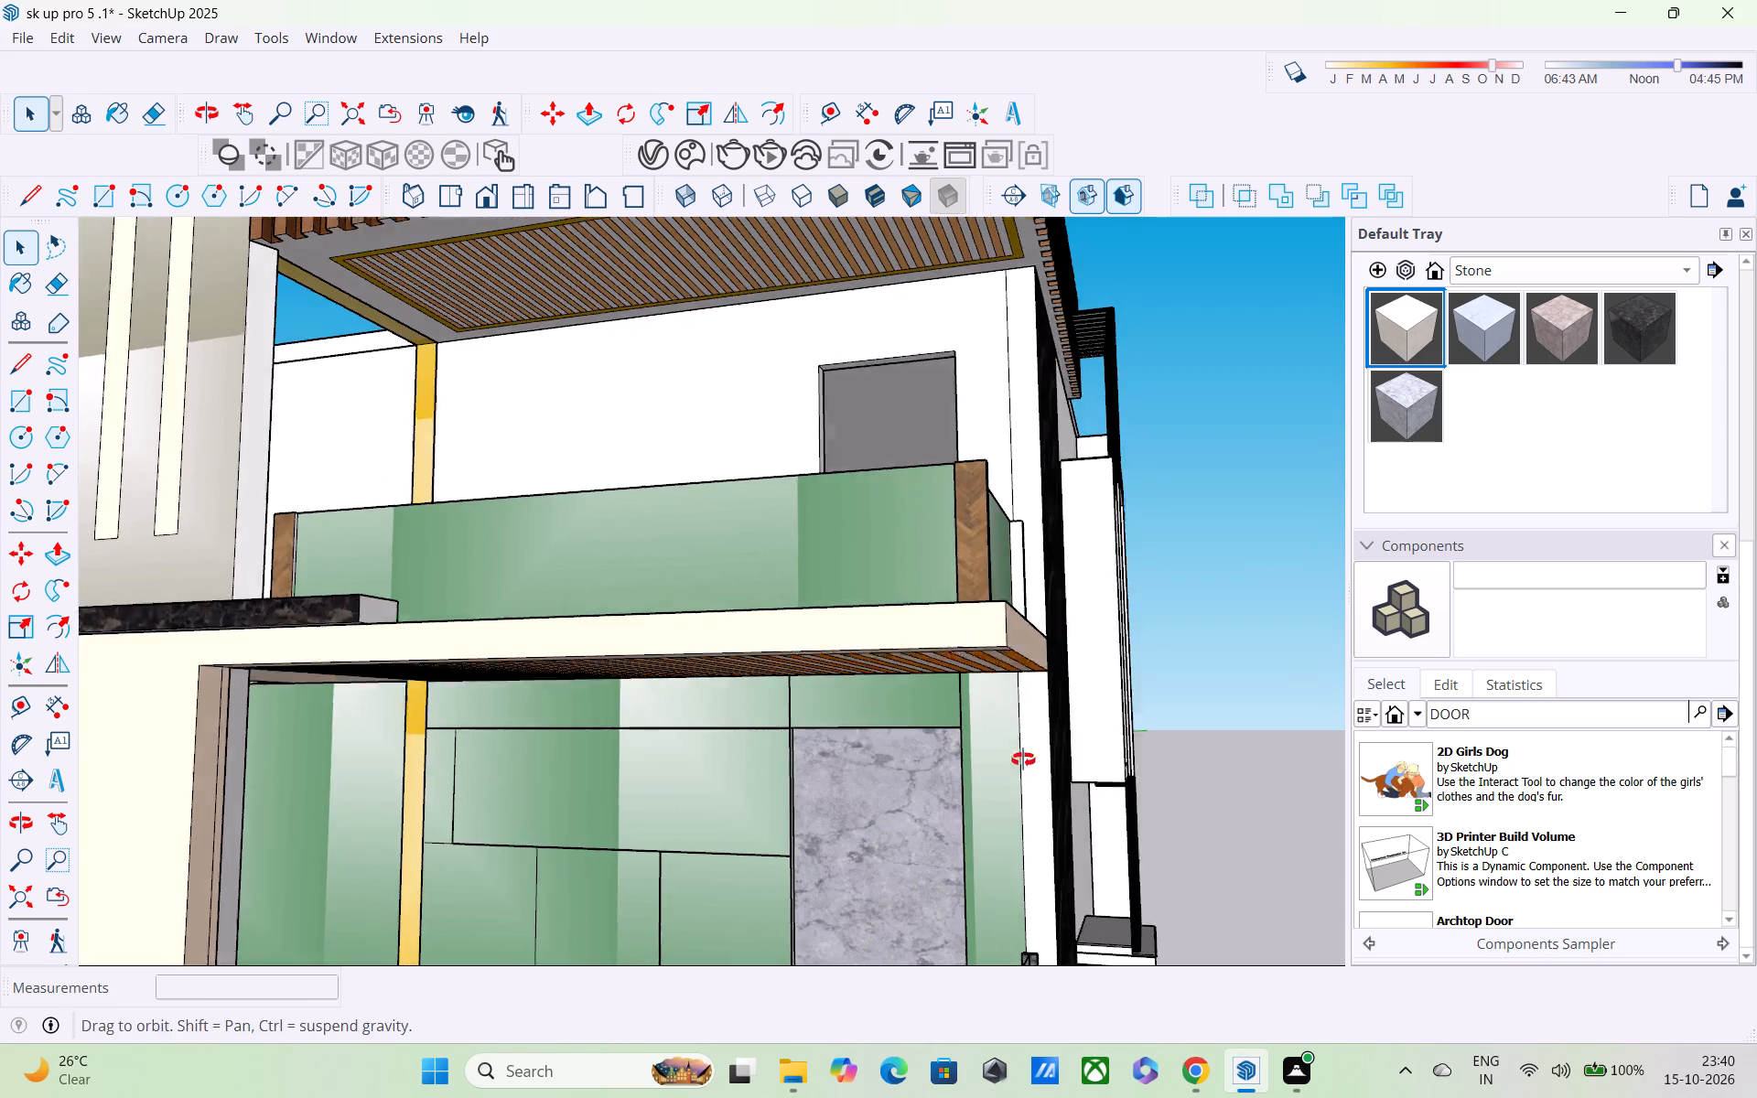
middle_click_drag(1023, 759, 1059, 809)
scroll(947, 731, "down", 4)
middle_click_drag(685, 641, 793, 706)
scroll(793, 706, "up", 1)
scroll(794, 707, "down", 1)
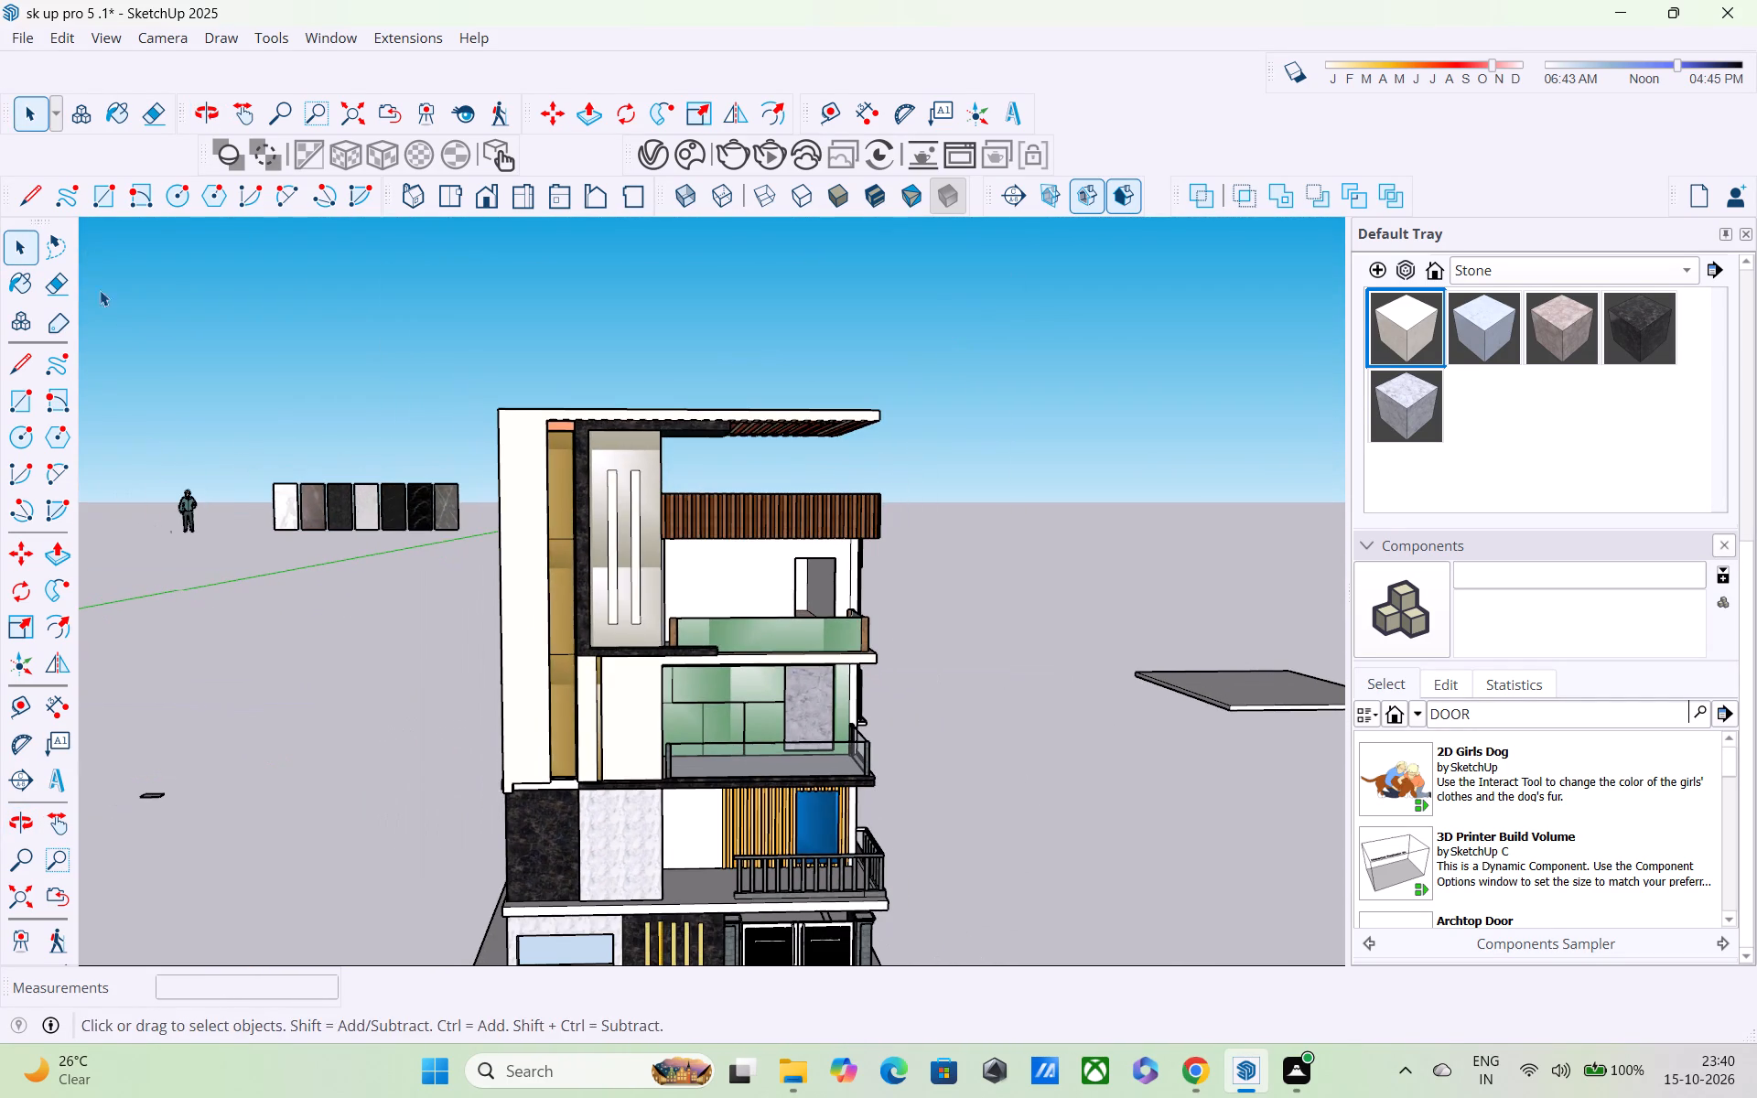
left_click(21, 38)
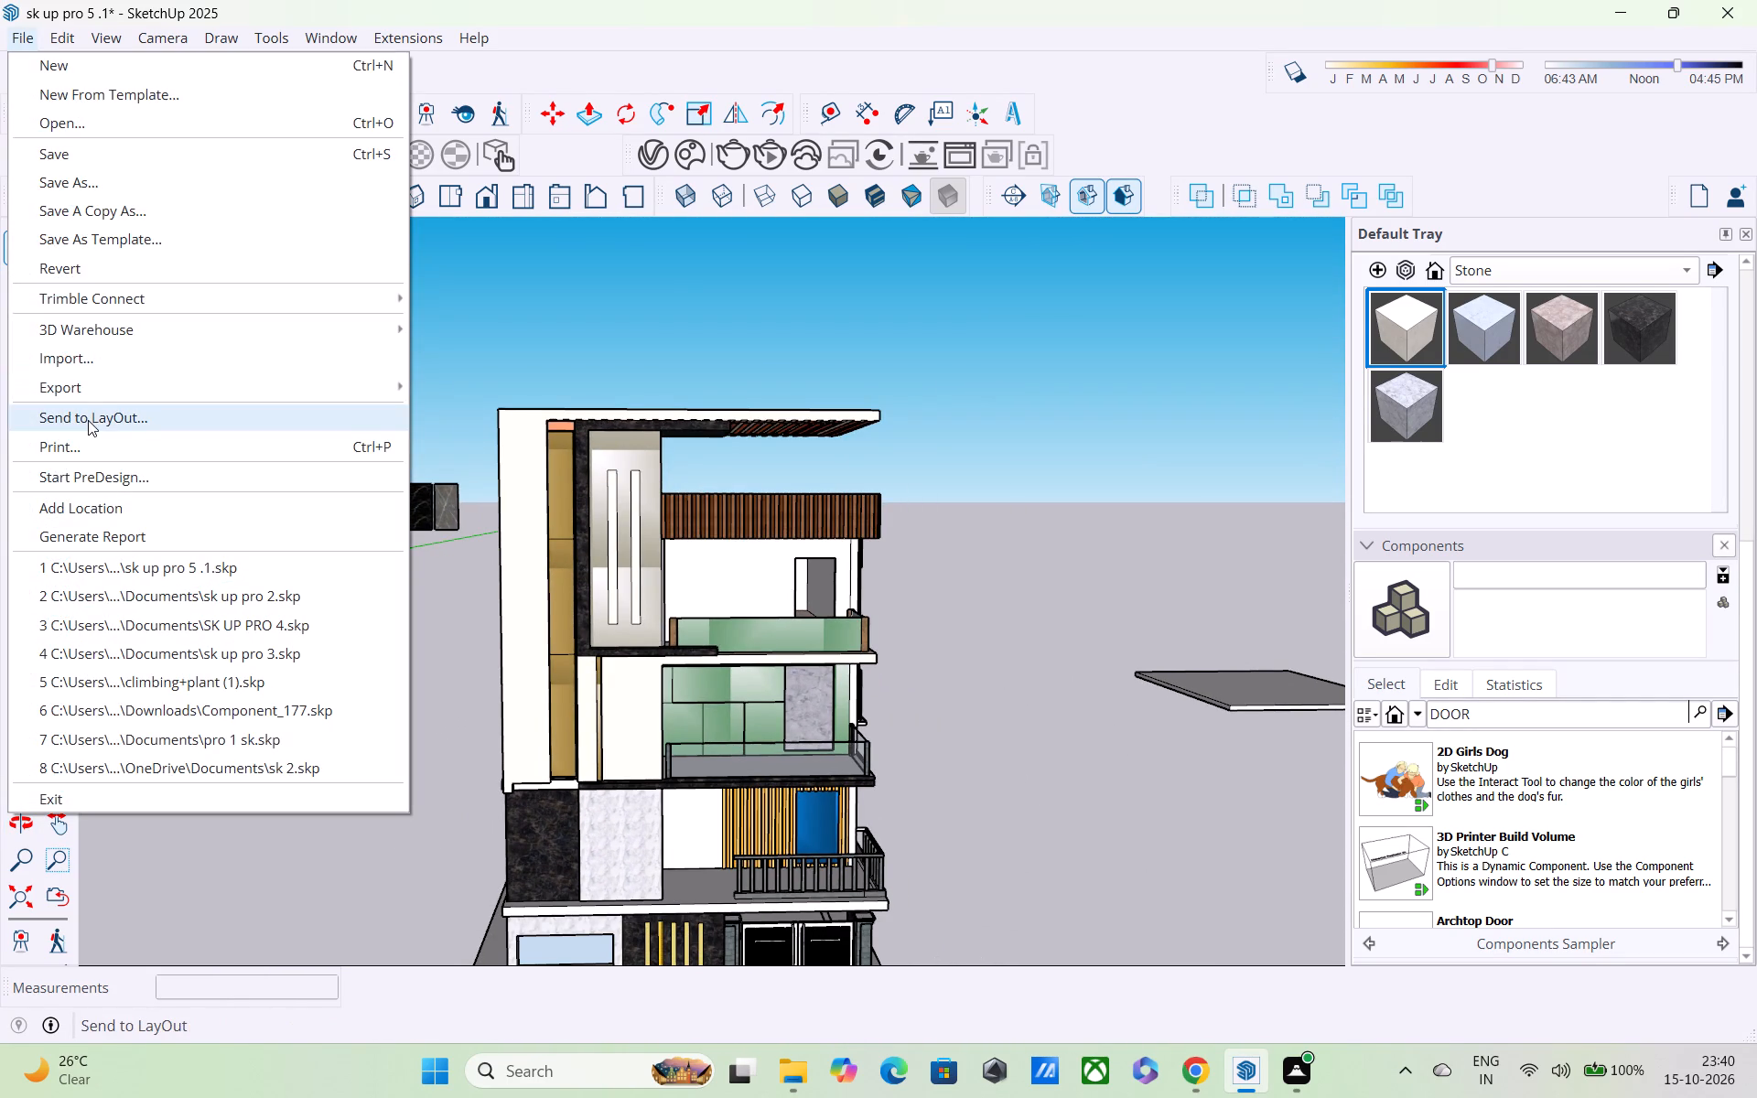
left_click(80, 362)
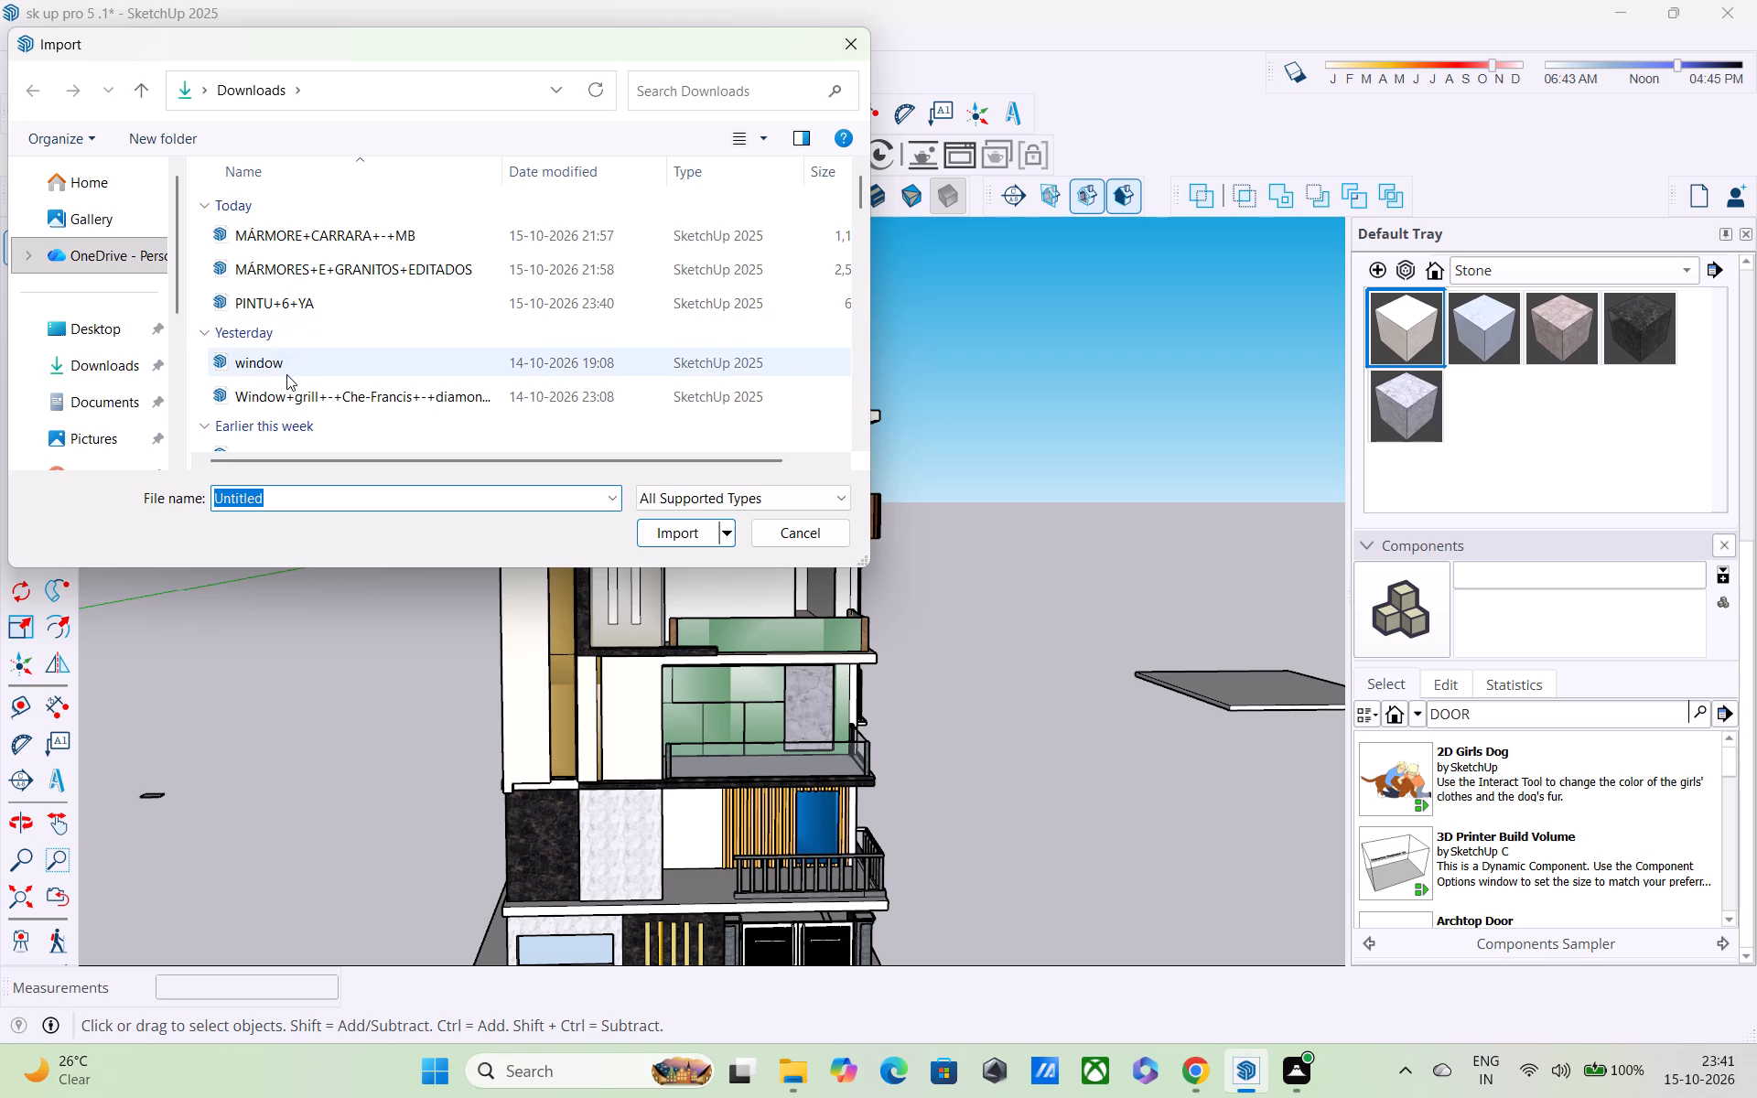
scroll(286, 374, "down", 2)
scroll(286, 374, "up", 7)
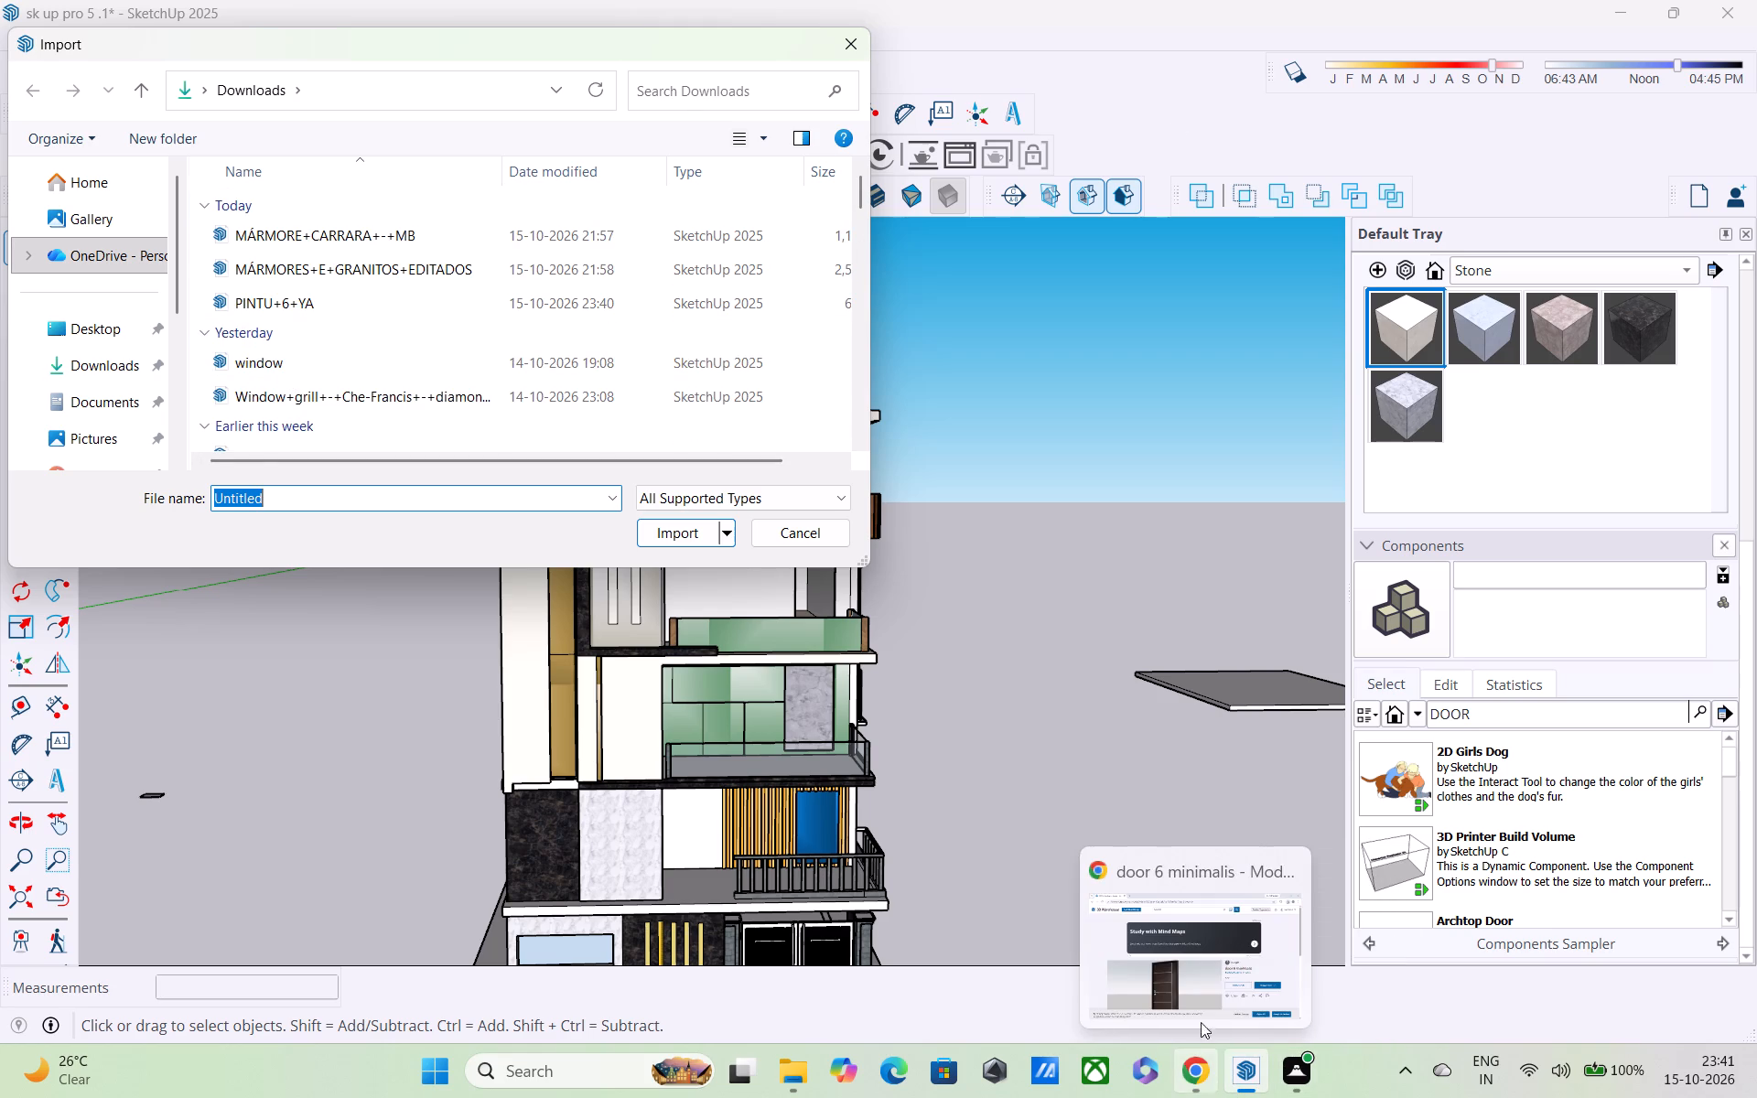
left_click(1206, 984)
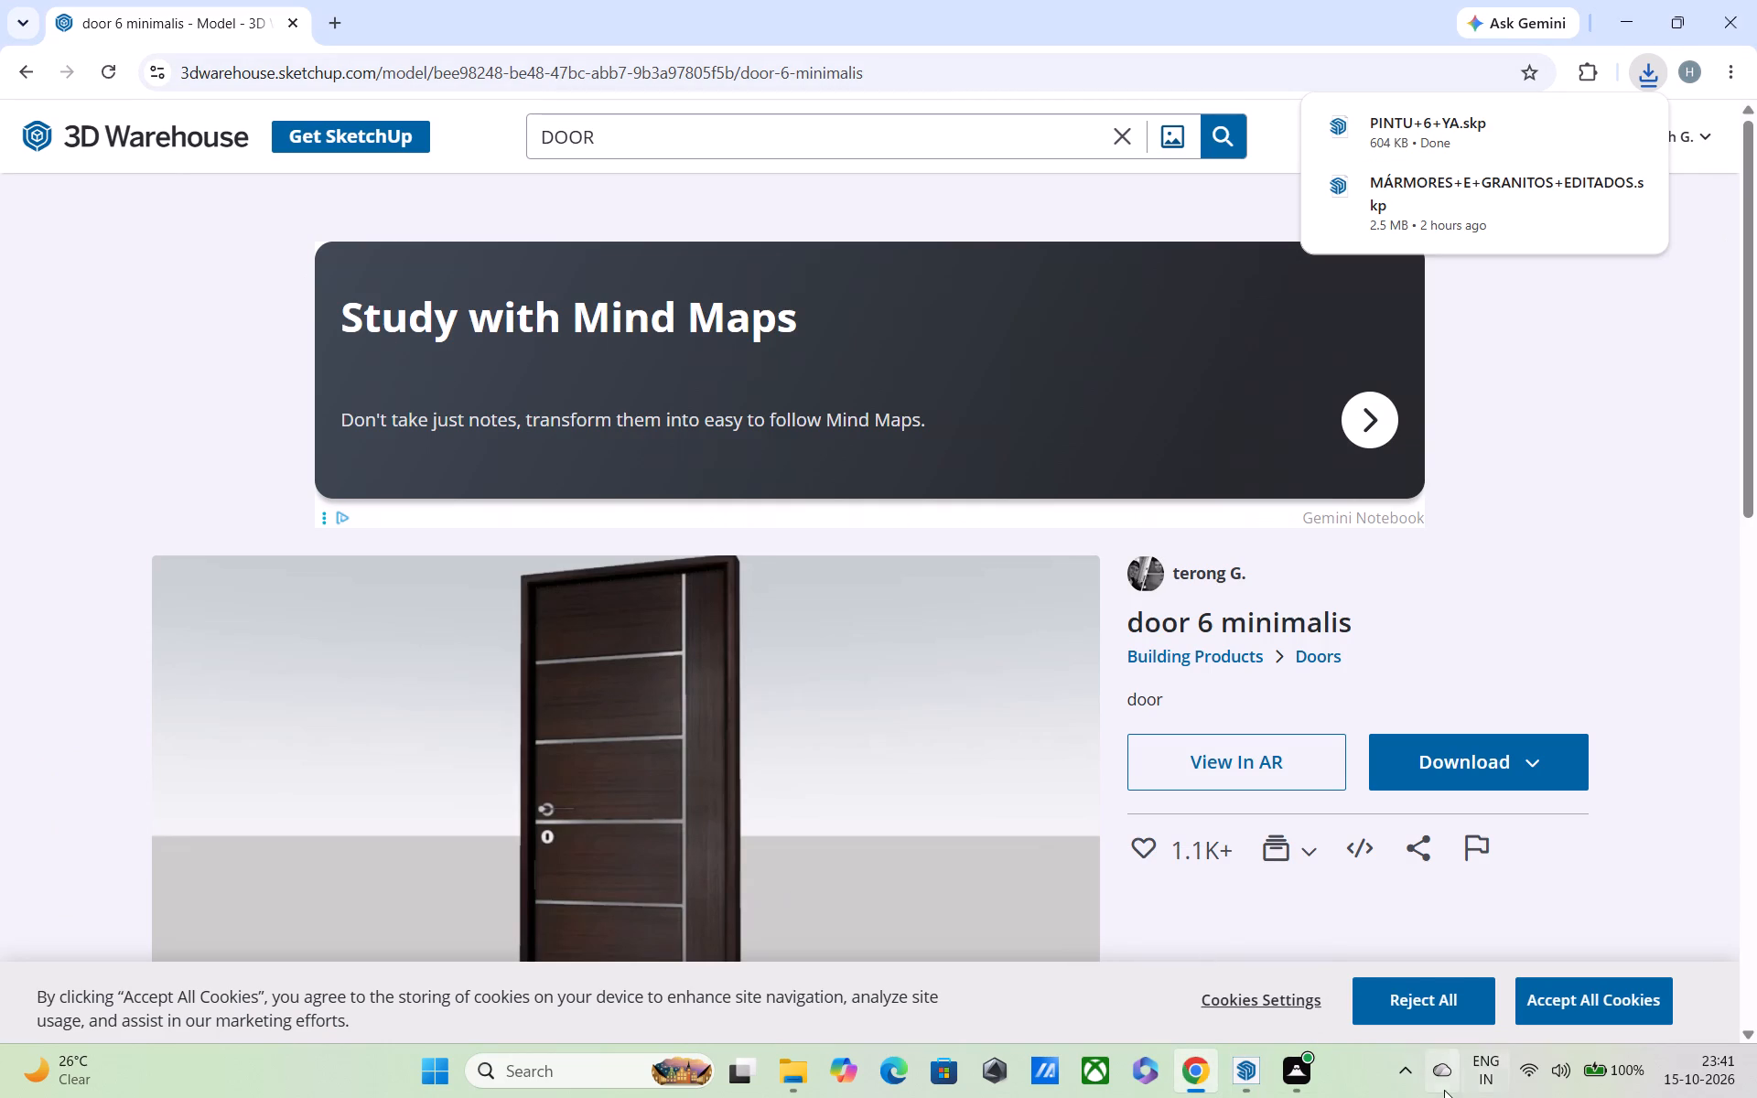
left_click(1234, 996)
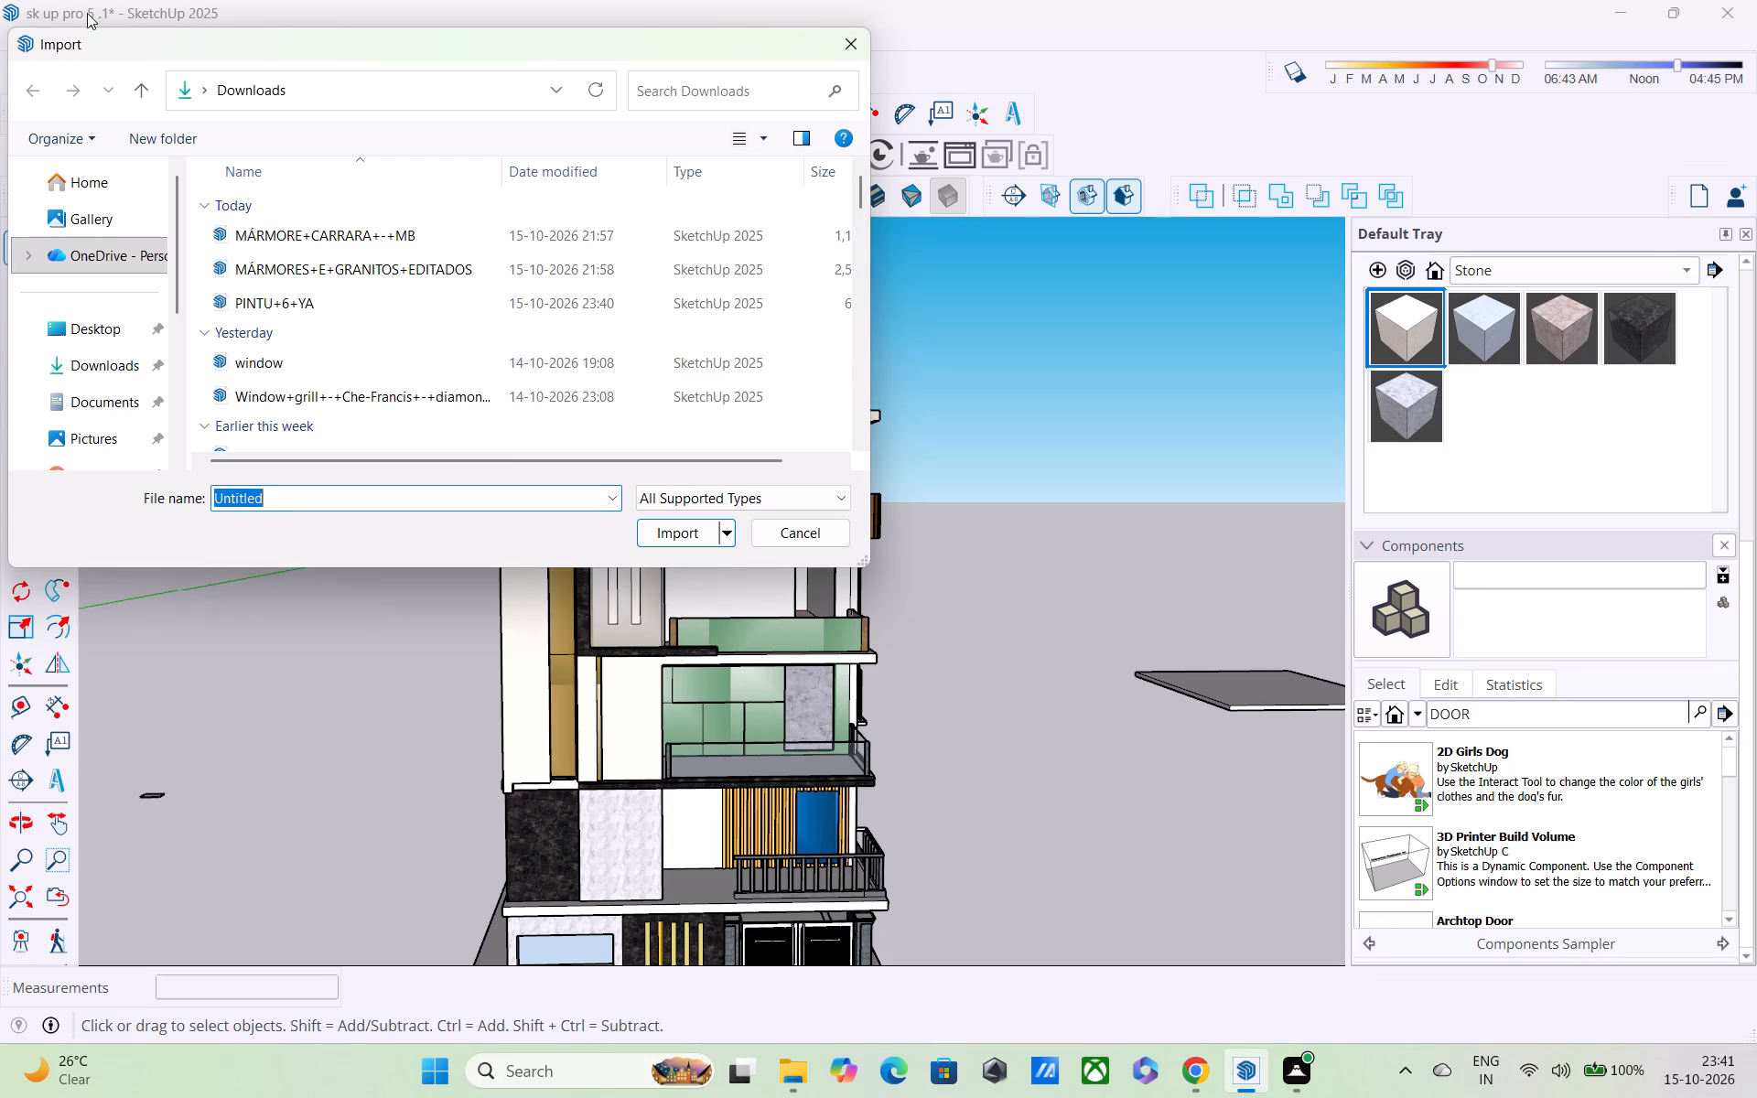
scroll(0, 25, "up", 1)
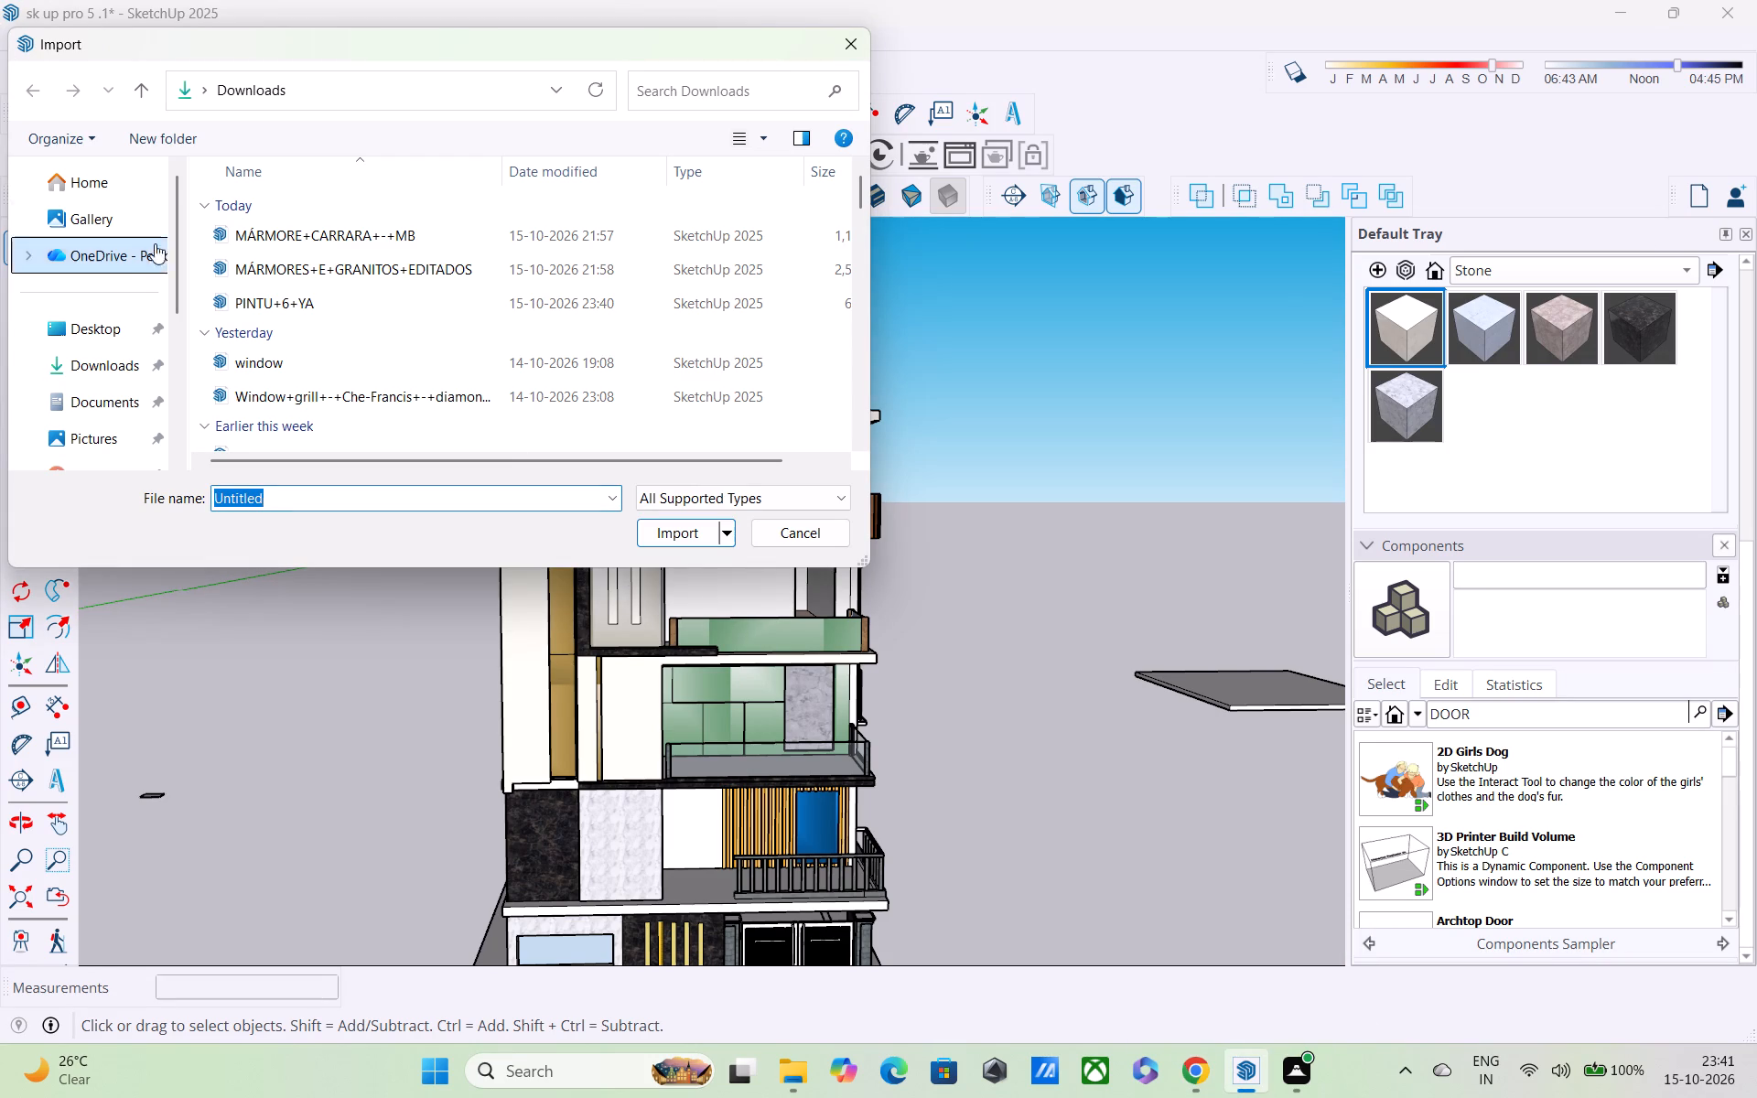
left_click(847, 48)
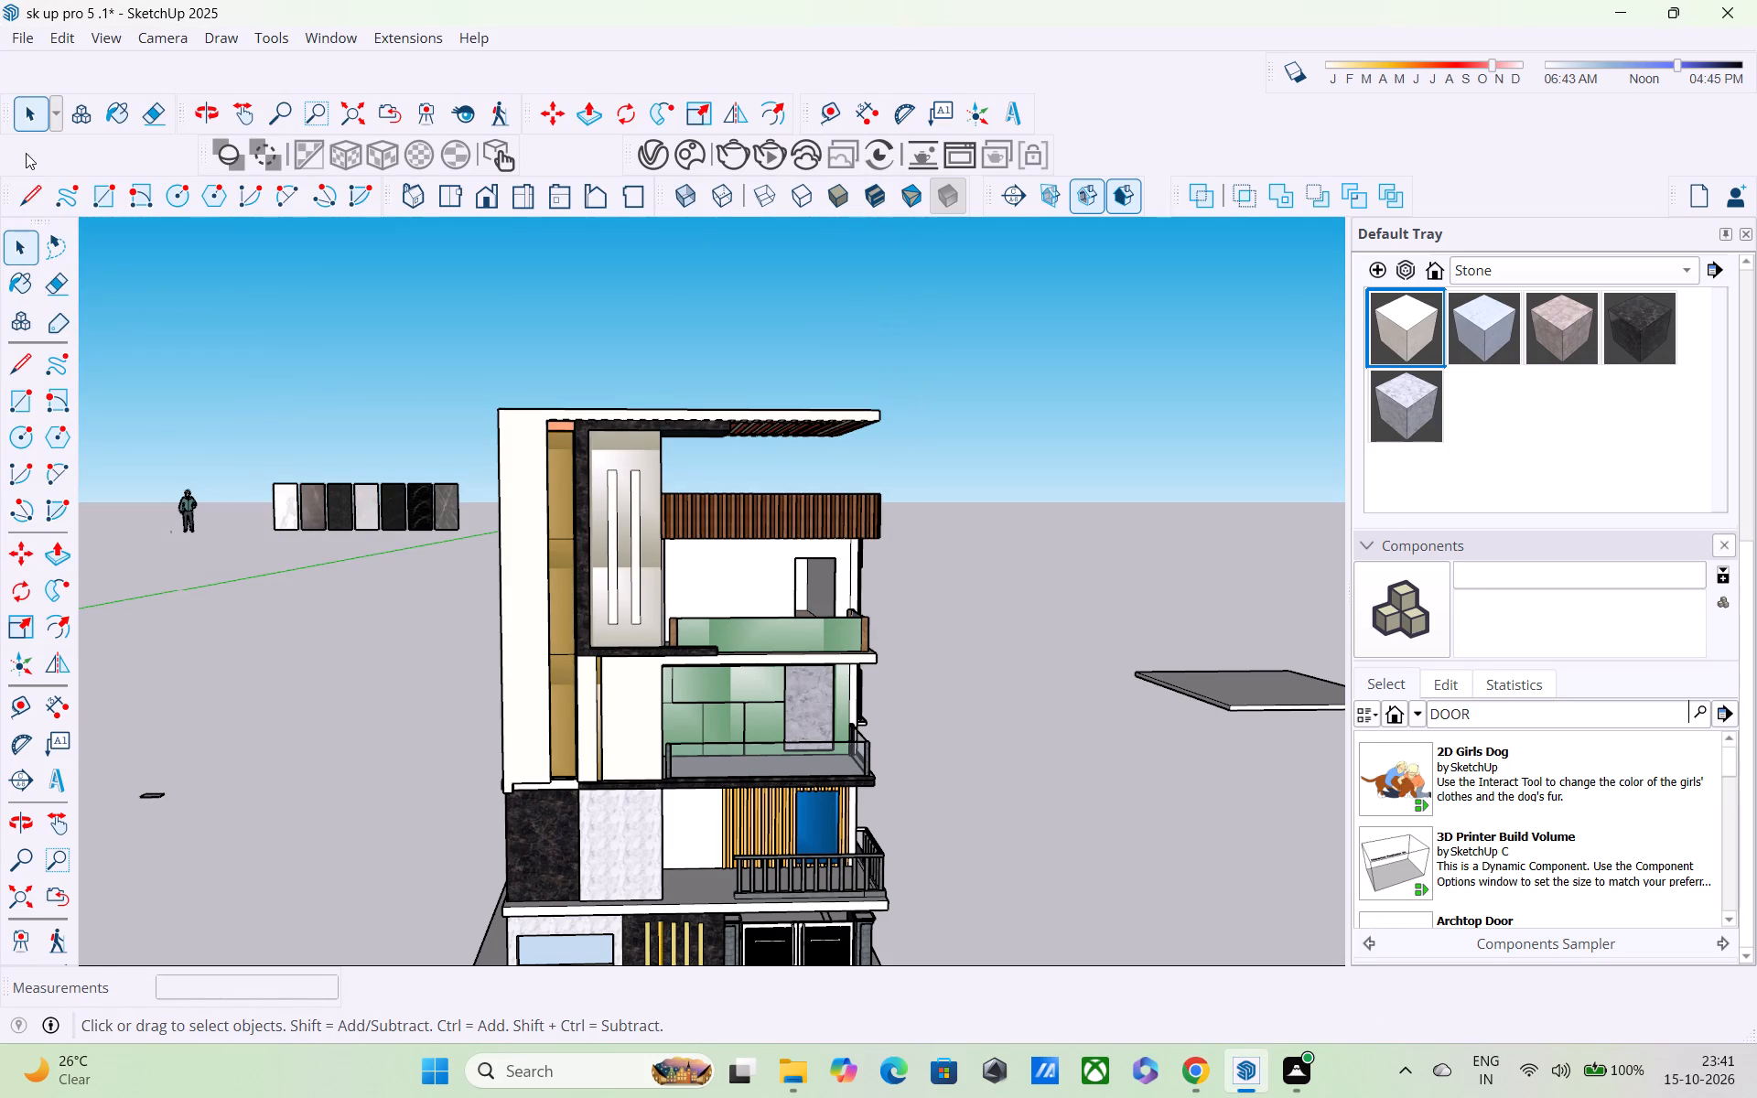
Import the downloaded PINTU+6+YA door model and place it on the open ground beside the house.
left_click(23, 42)
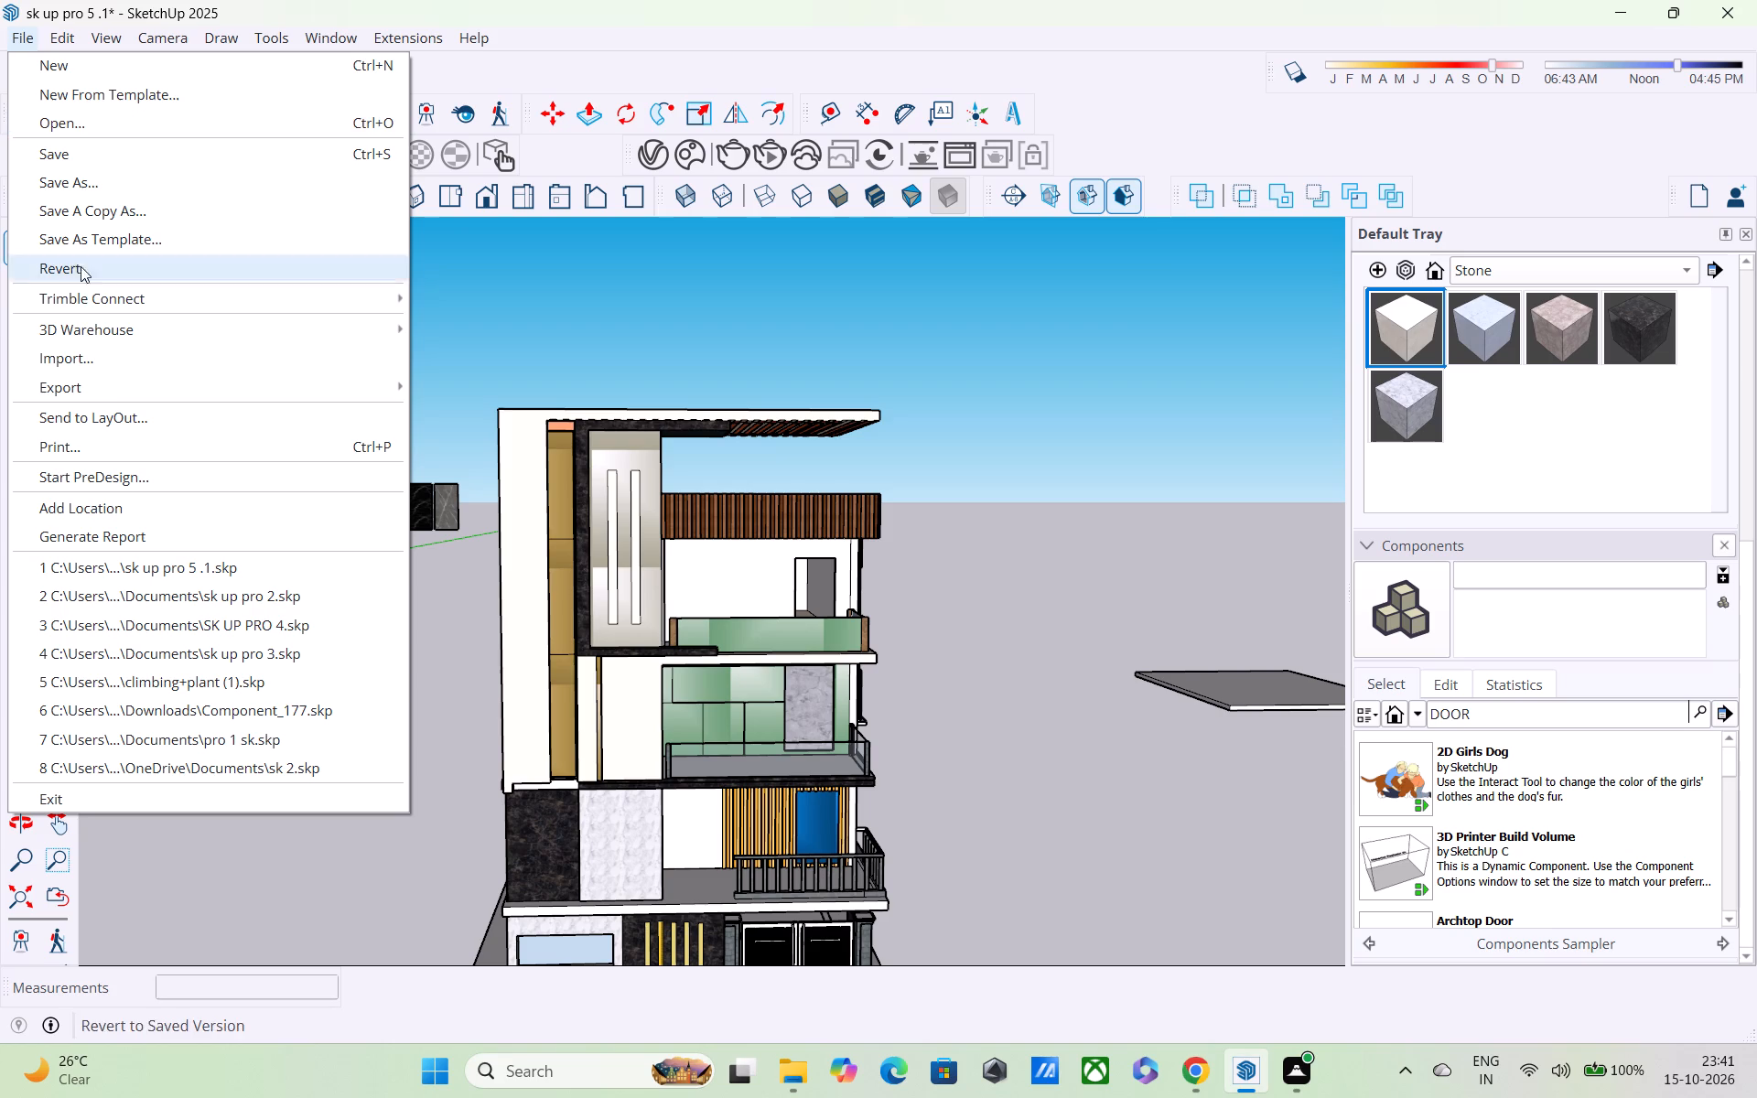
left_click(84, 352)
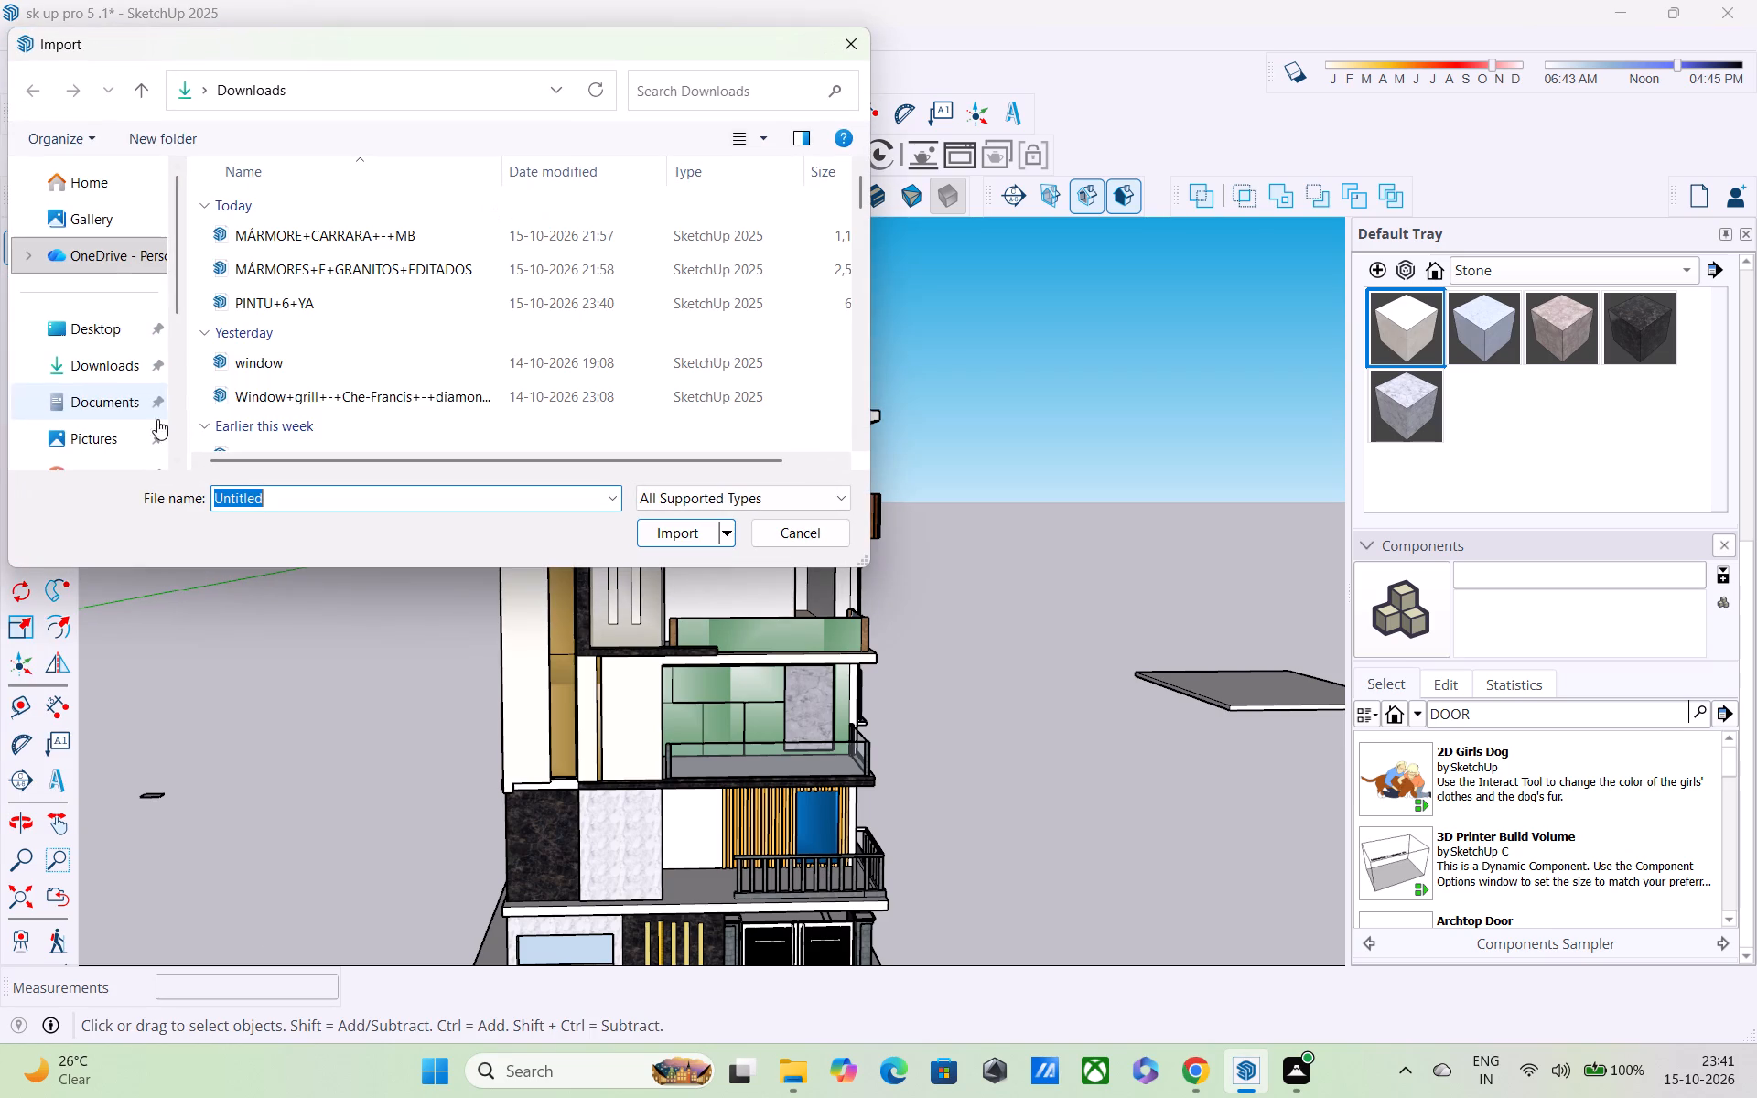
left_click(313, 311)
left_click(679, 533)
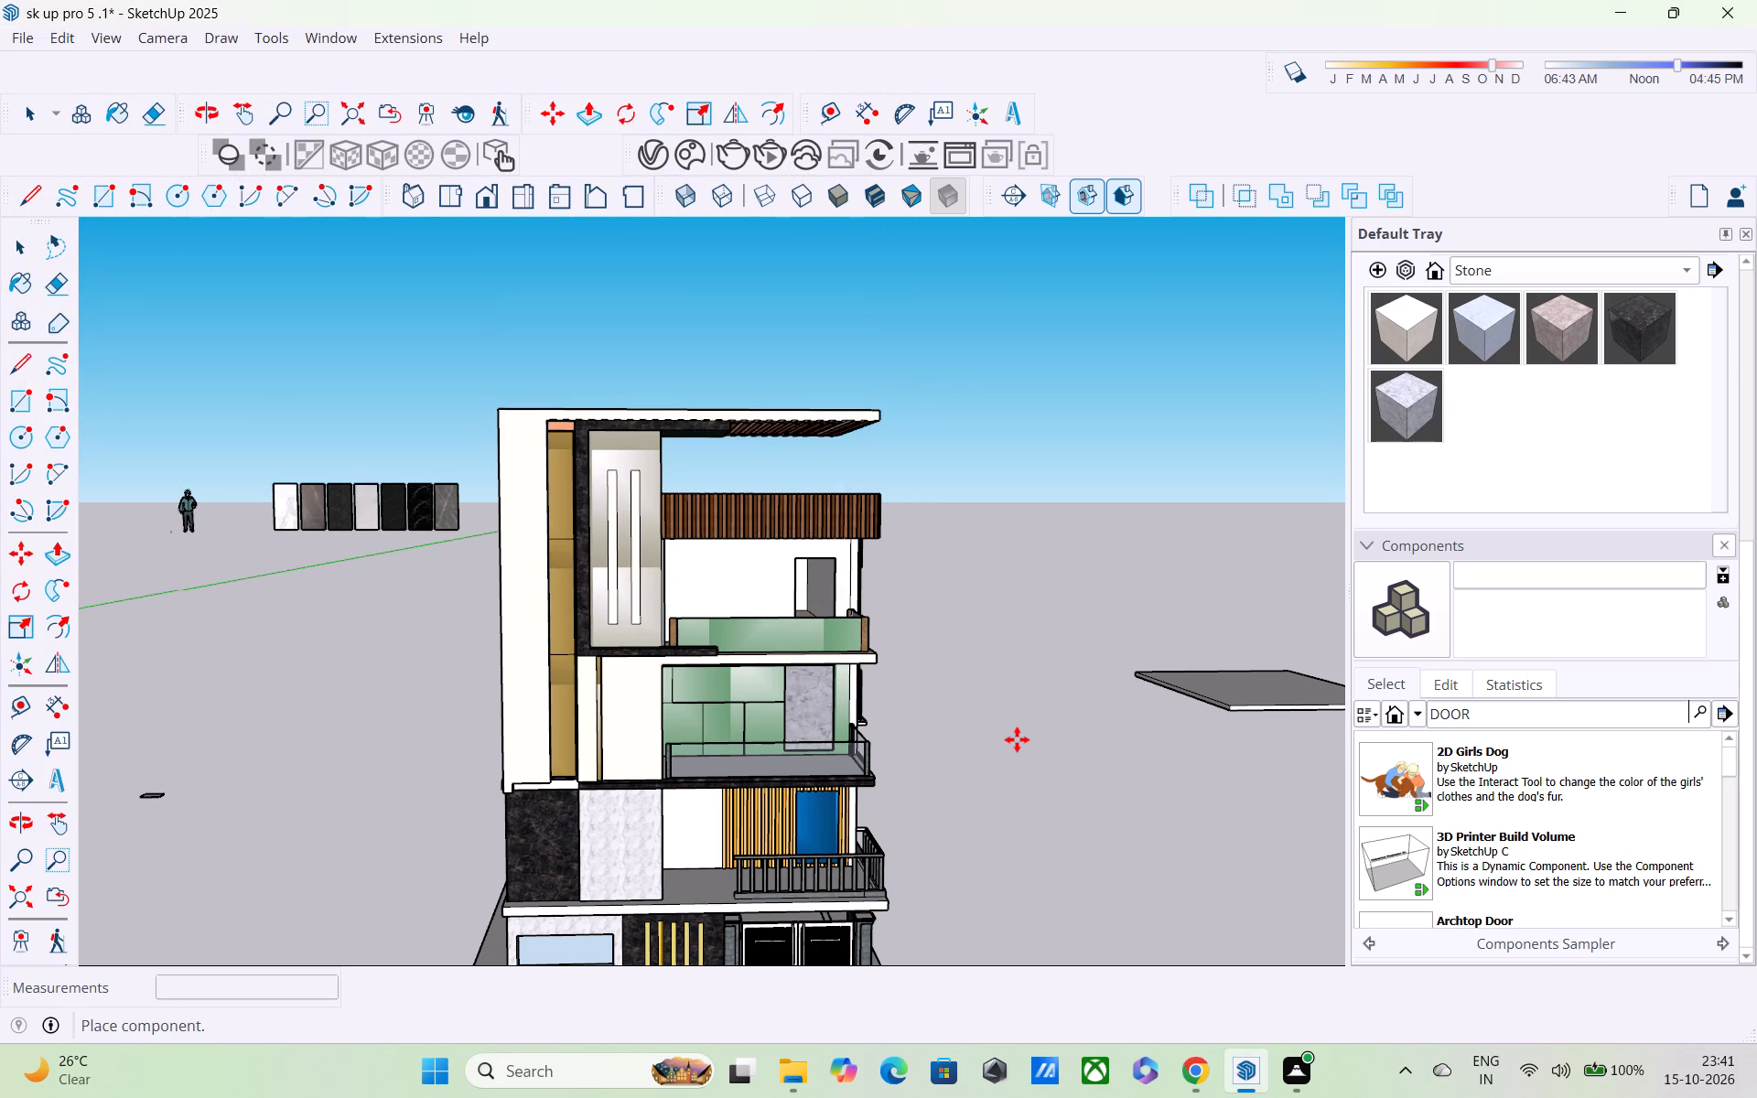
left_click(1037, 698)
Import the PINTU+6+YA door model from Downloads a second time.
scroll(1053, 752, "down", 2)
middle_click_drag(1053, 752, 1049, 749)
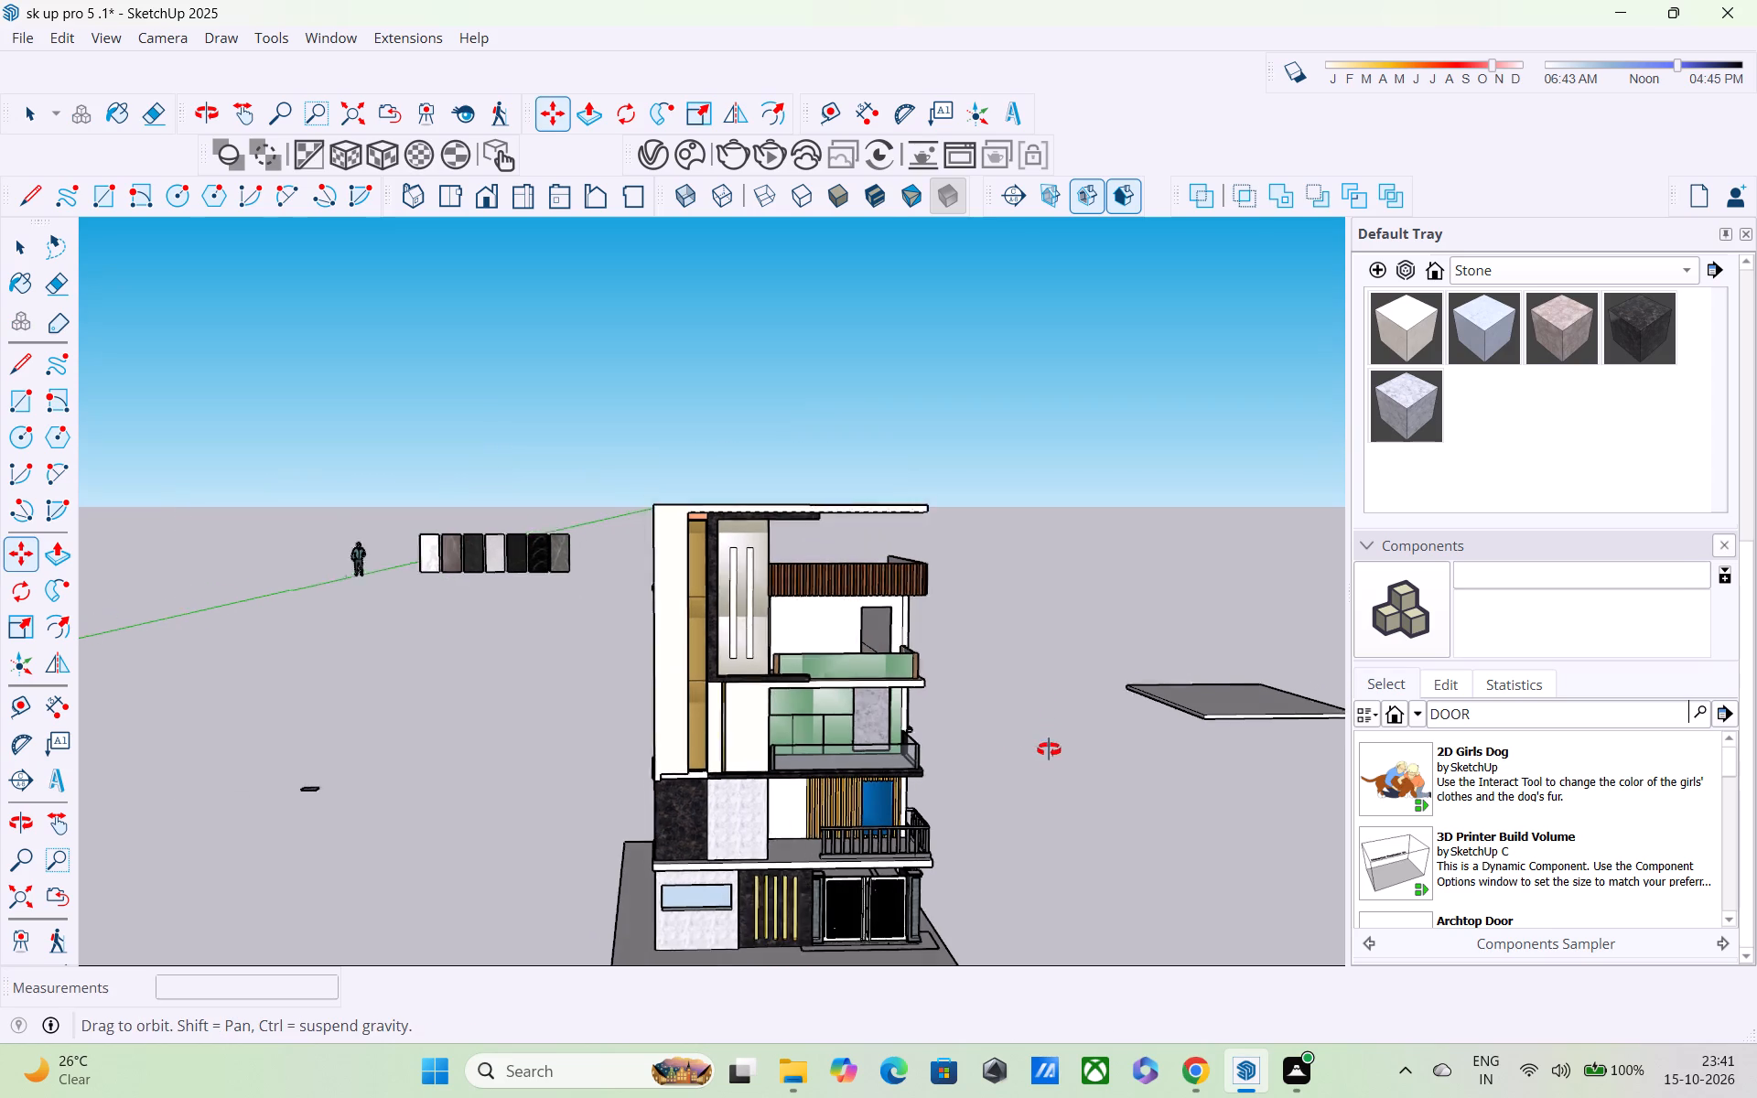
middle_click_drag(1049, 749, 943, 748)
scroll(909, 722, "up", 4)
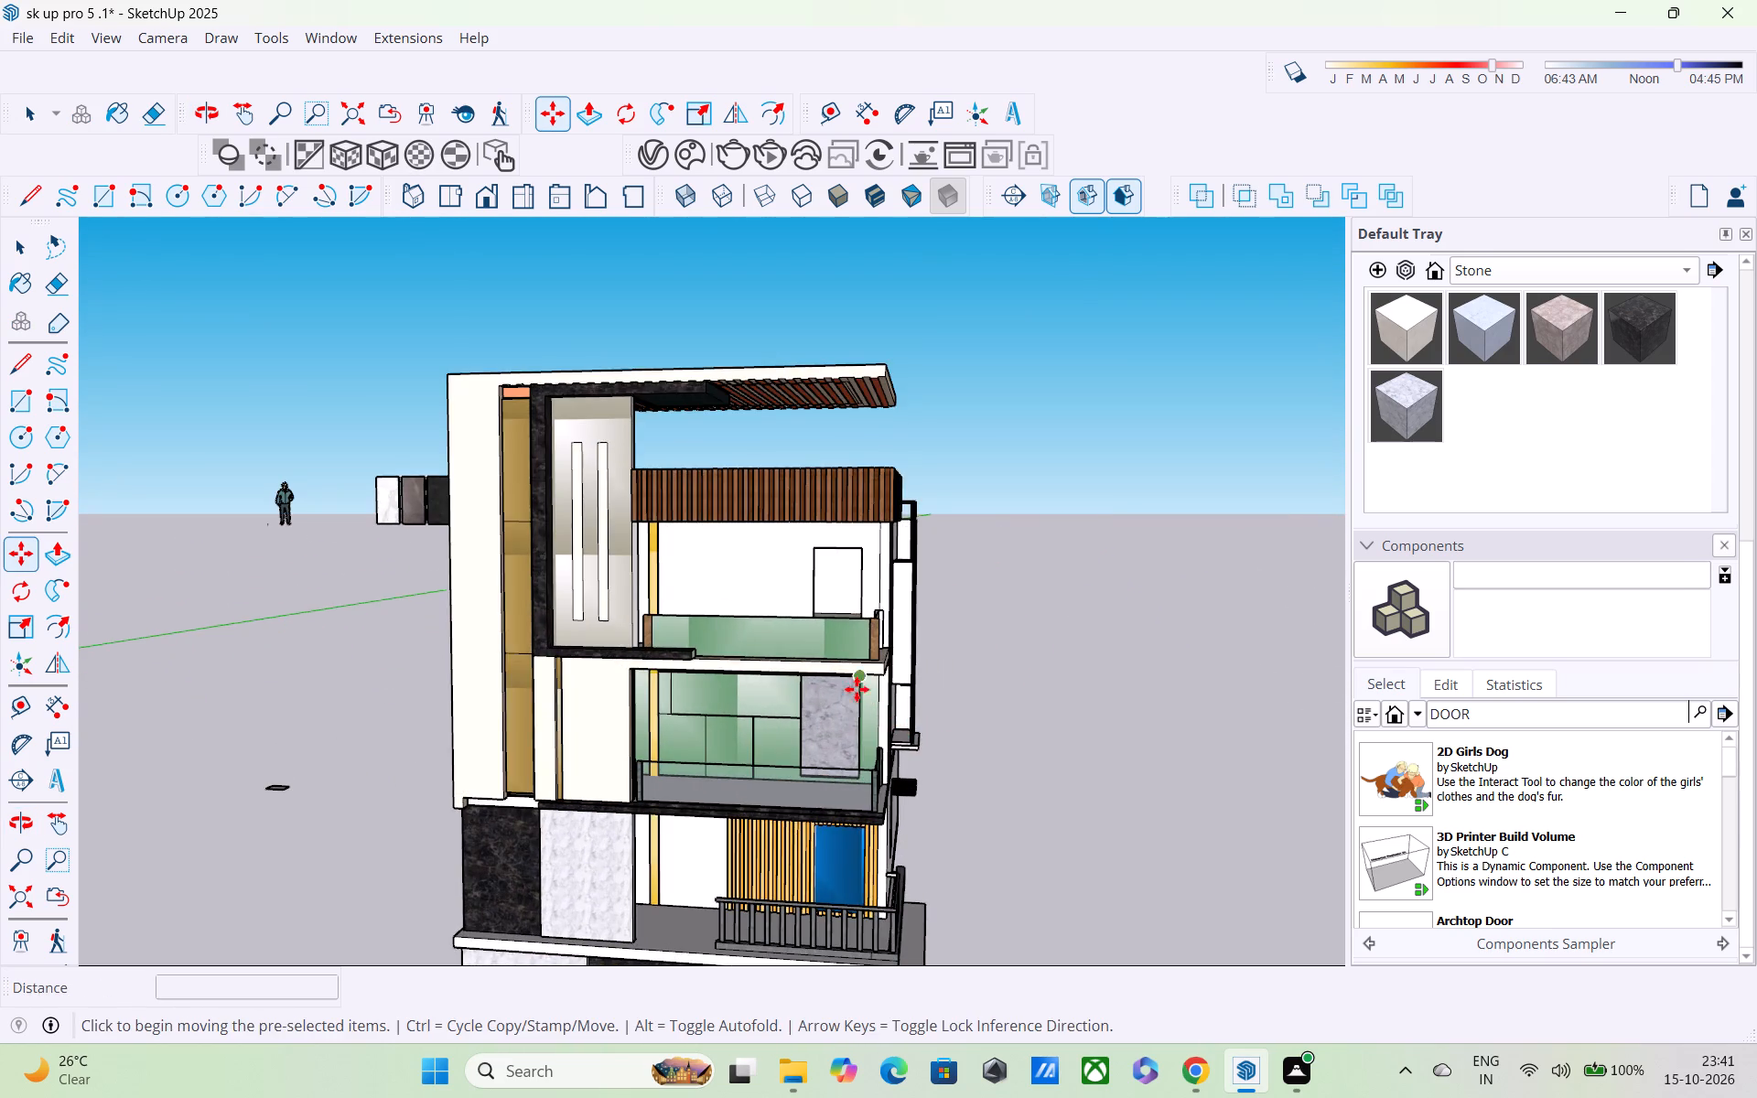
middle_click_drag(857, 689, 862, 764)
scroll(830, 697, "up", 5)
middle_click_drag(835, 619, 848, 522)
scroll(857, 528, "up", 1)
scroll(954, 646, "down", 6)
left_click(18, 34)
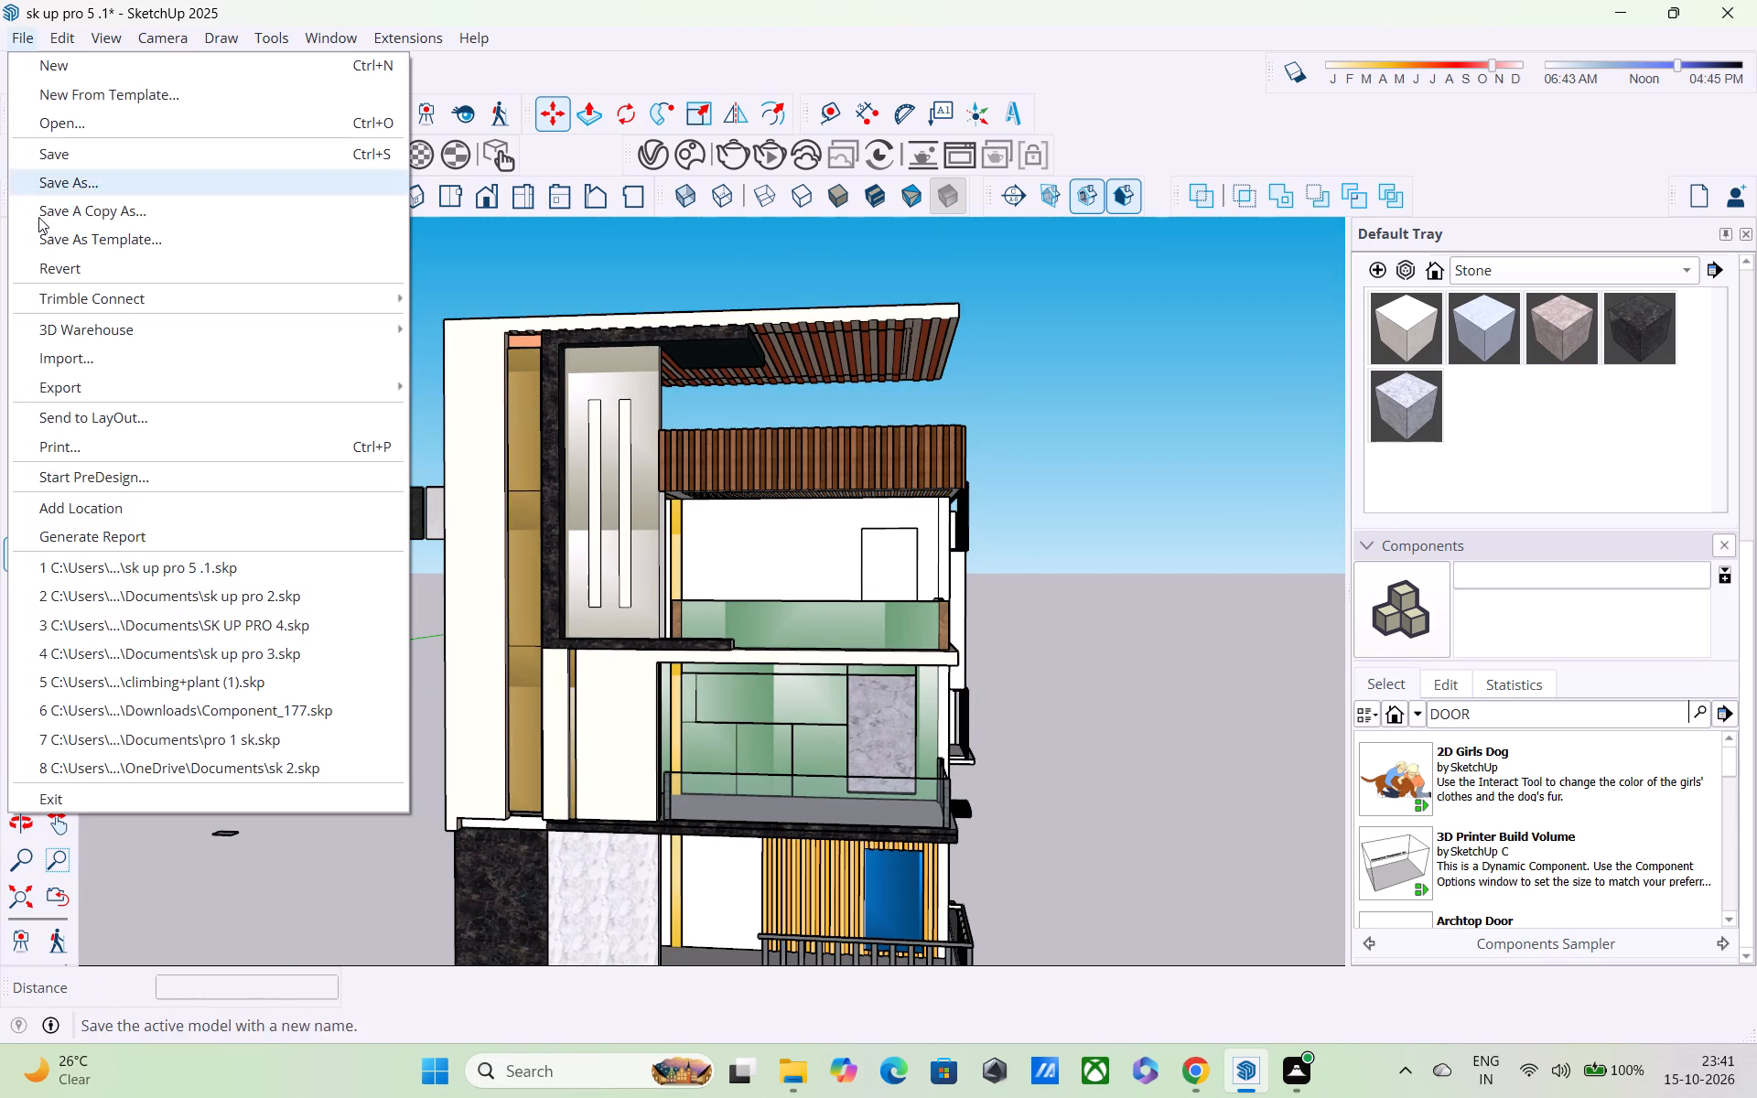
left_click(72, 360)
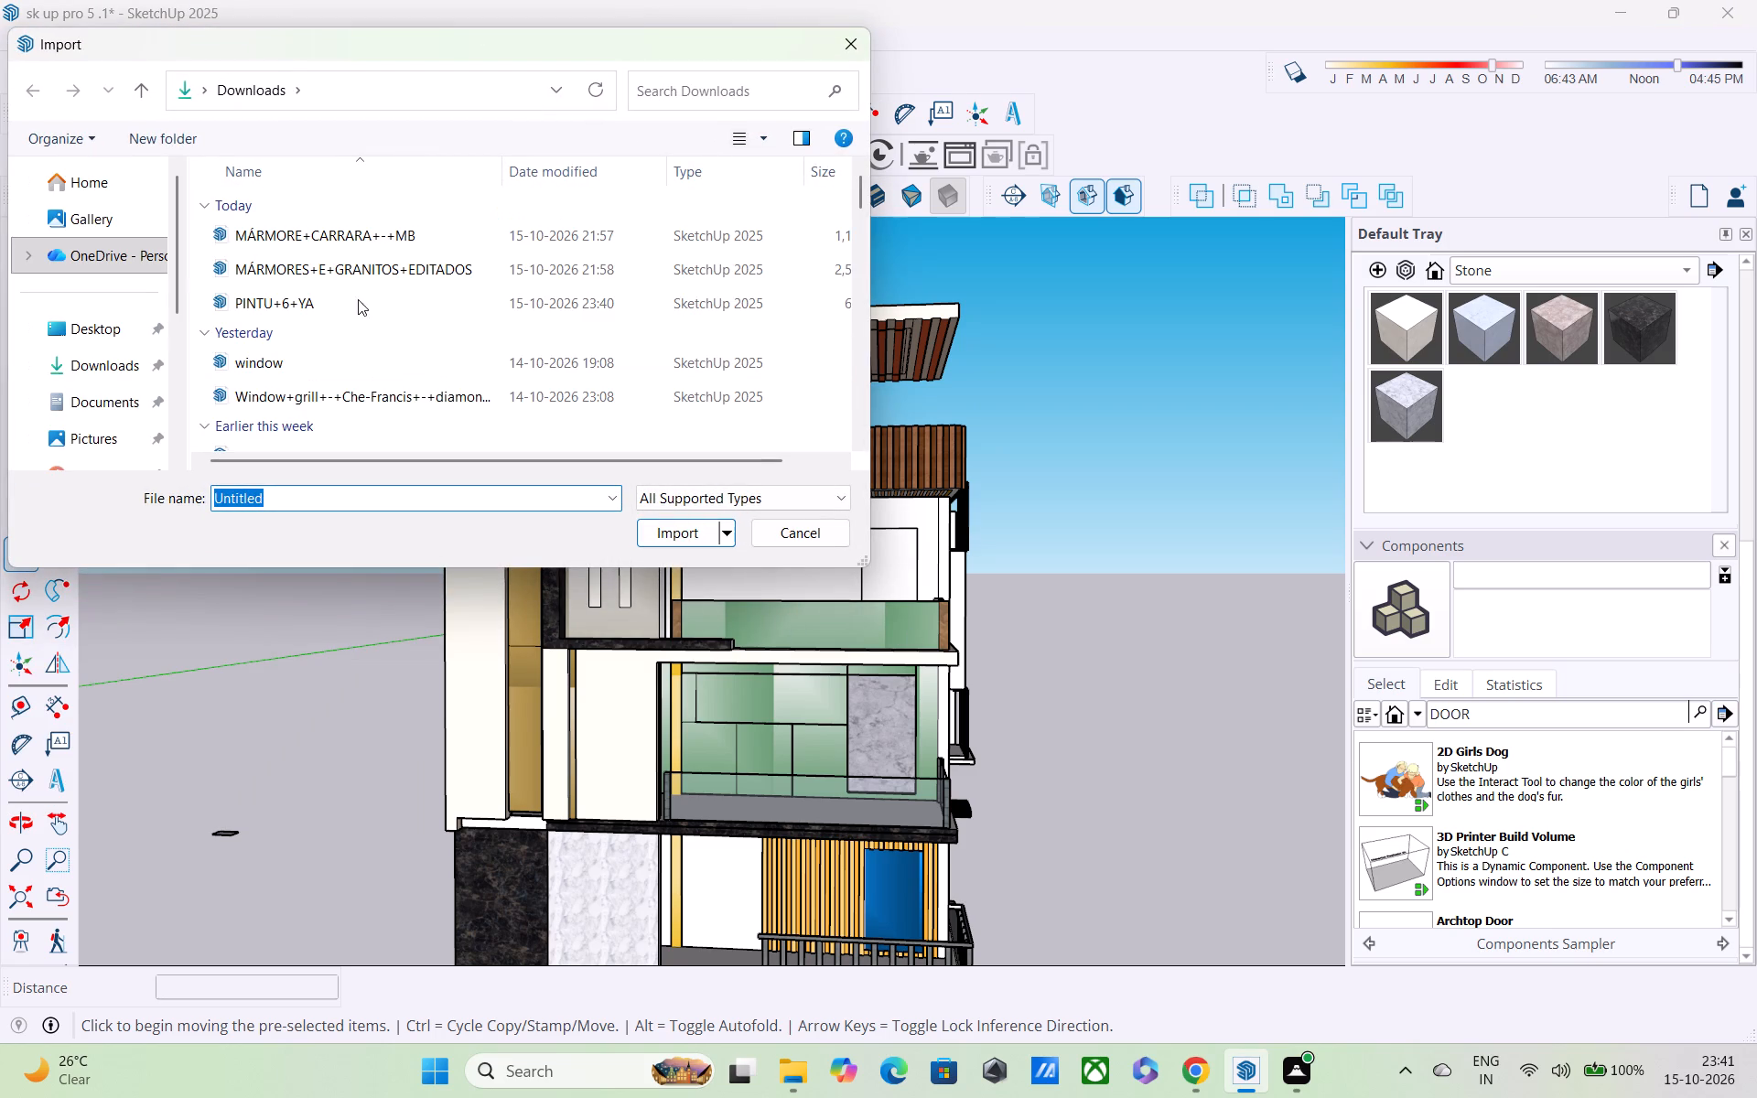
left_click(340, 292)
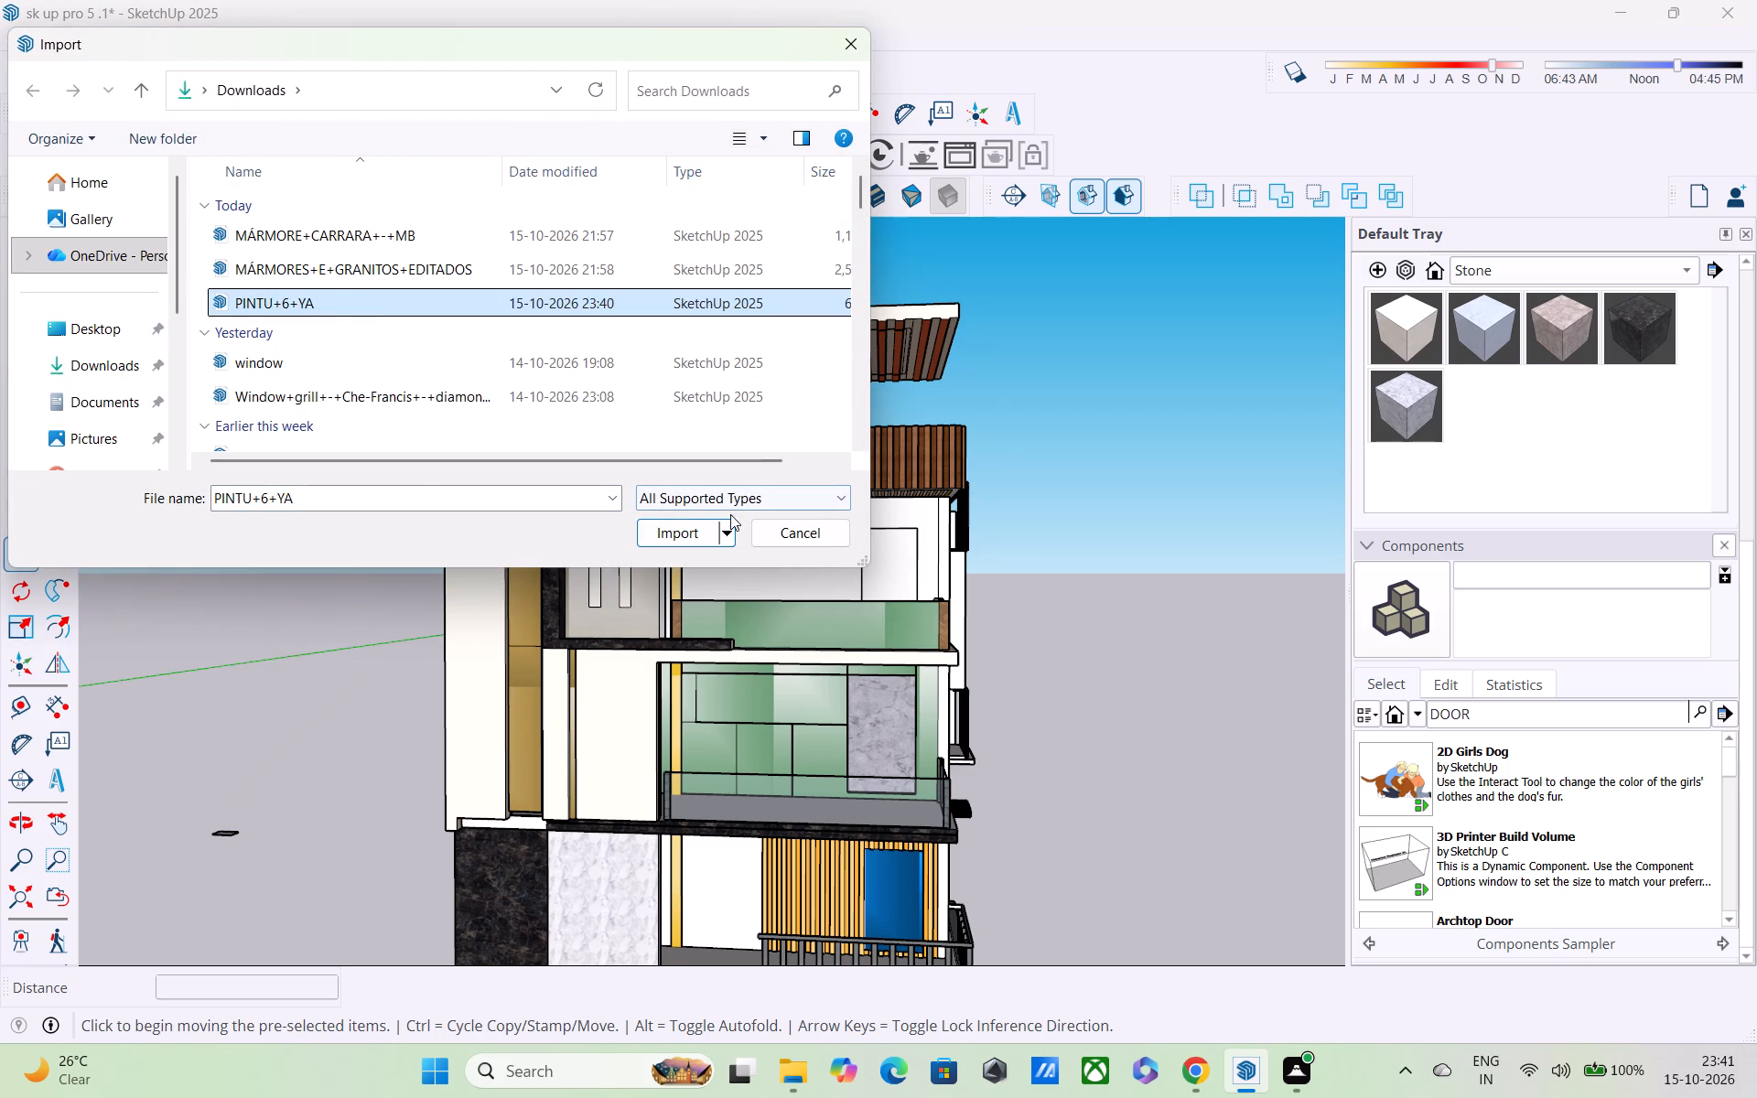
left_click(690, 532)
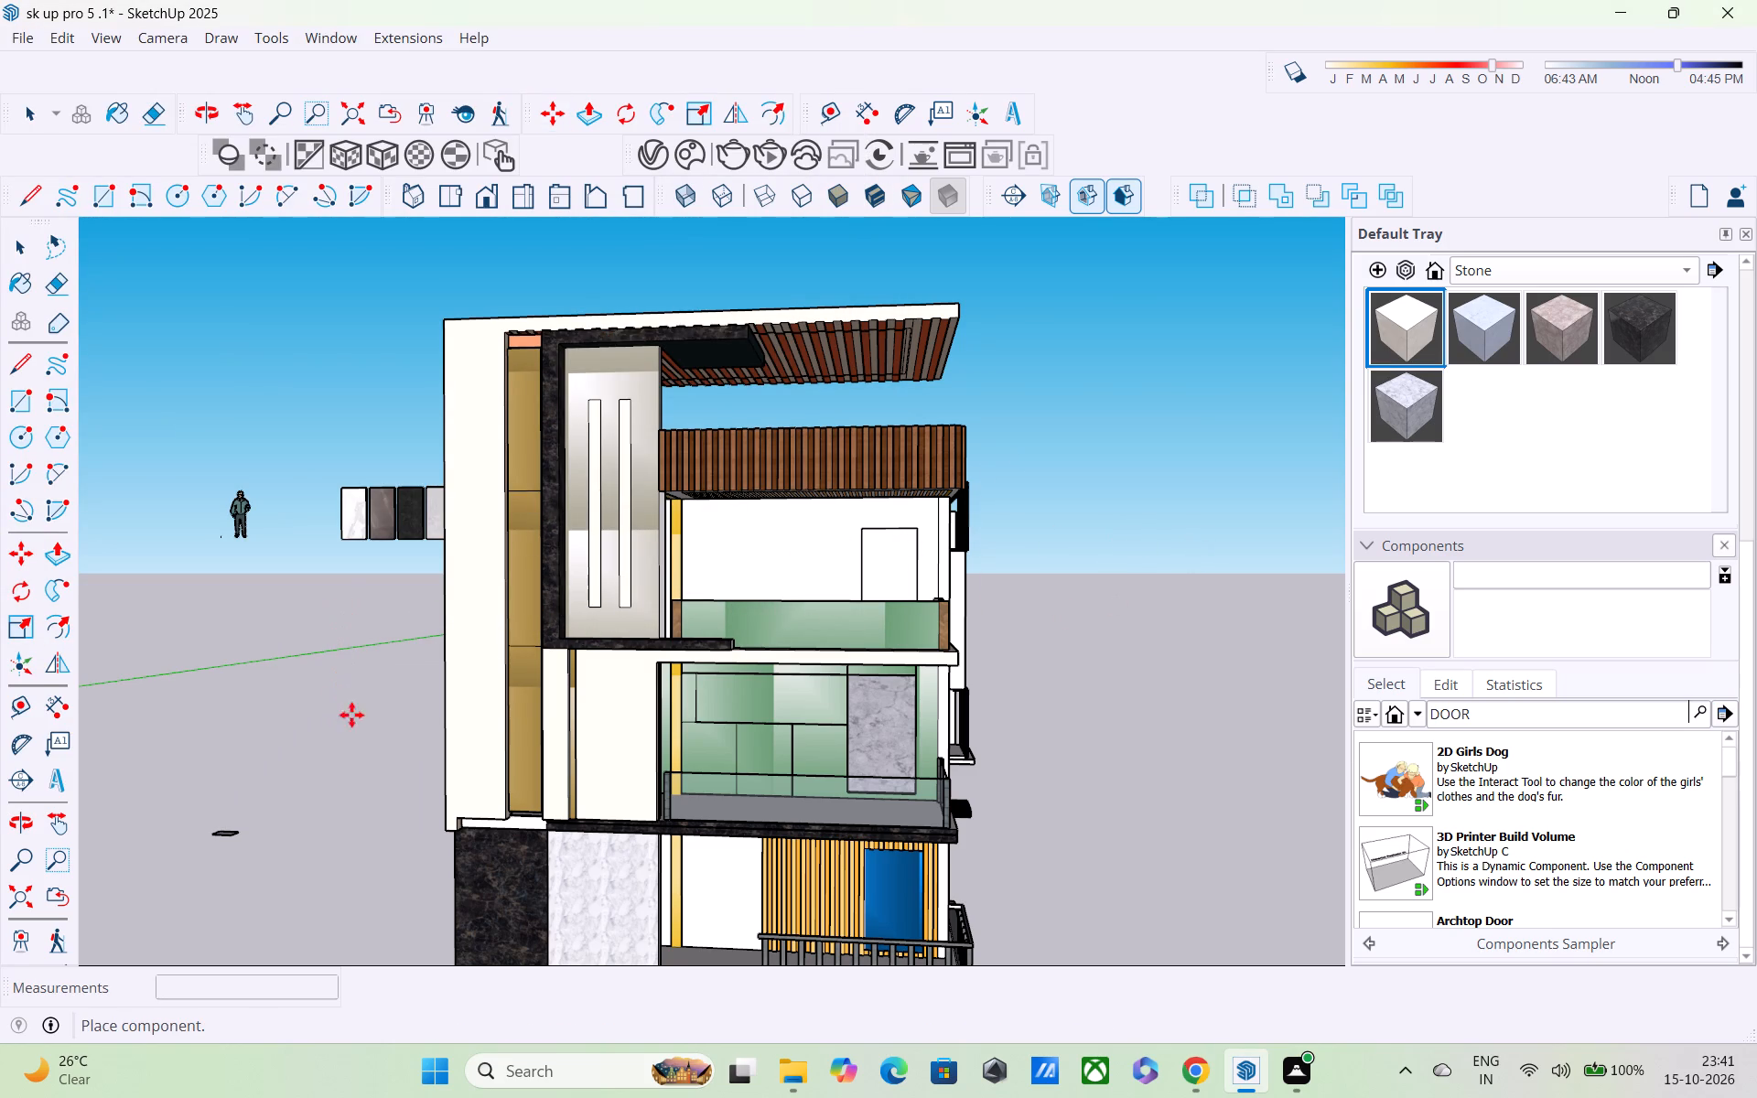
Place the imported door on the upper balcony floor just in front of the door opening.
middle_click_drag(848, 613, 868, 694)
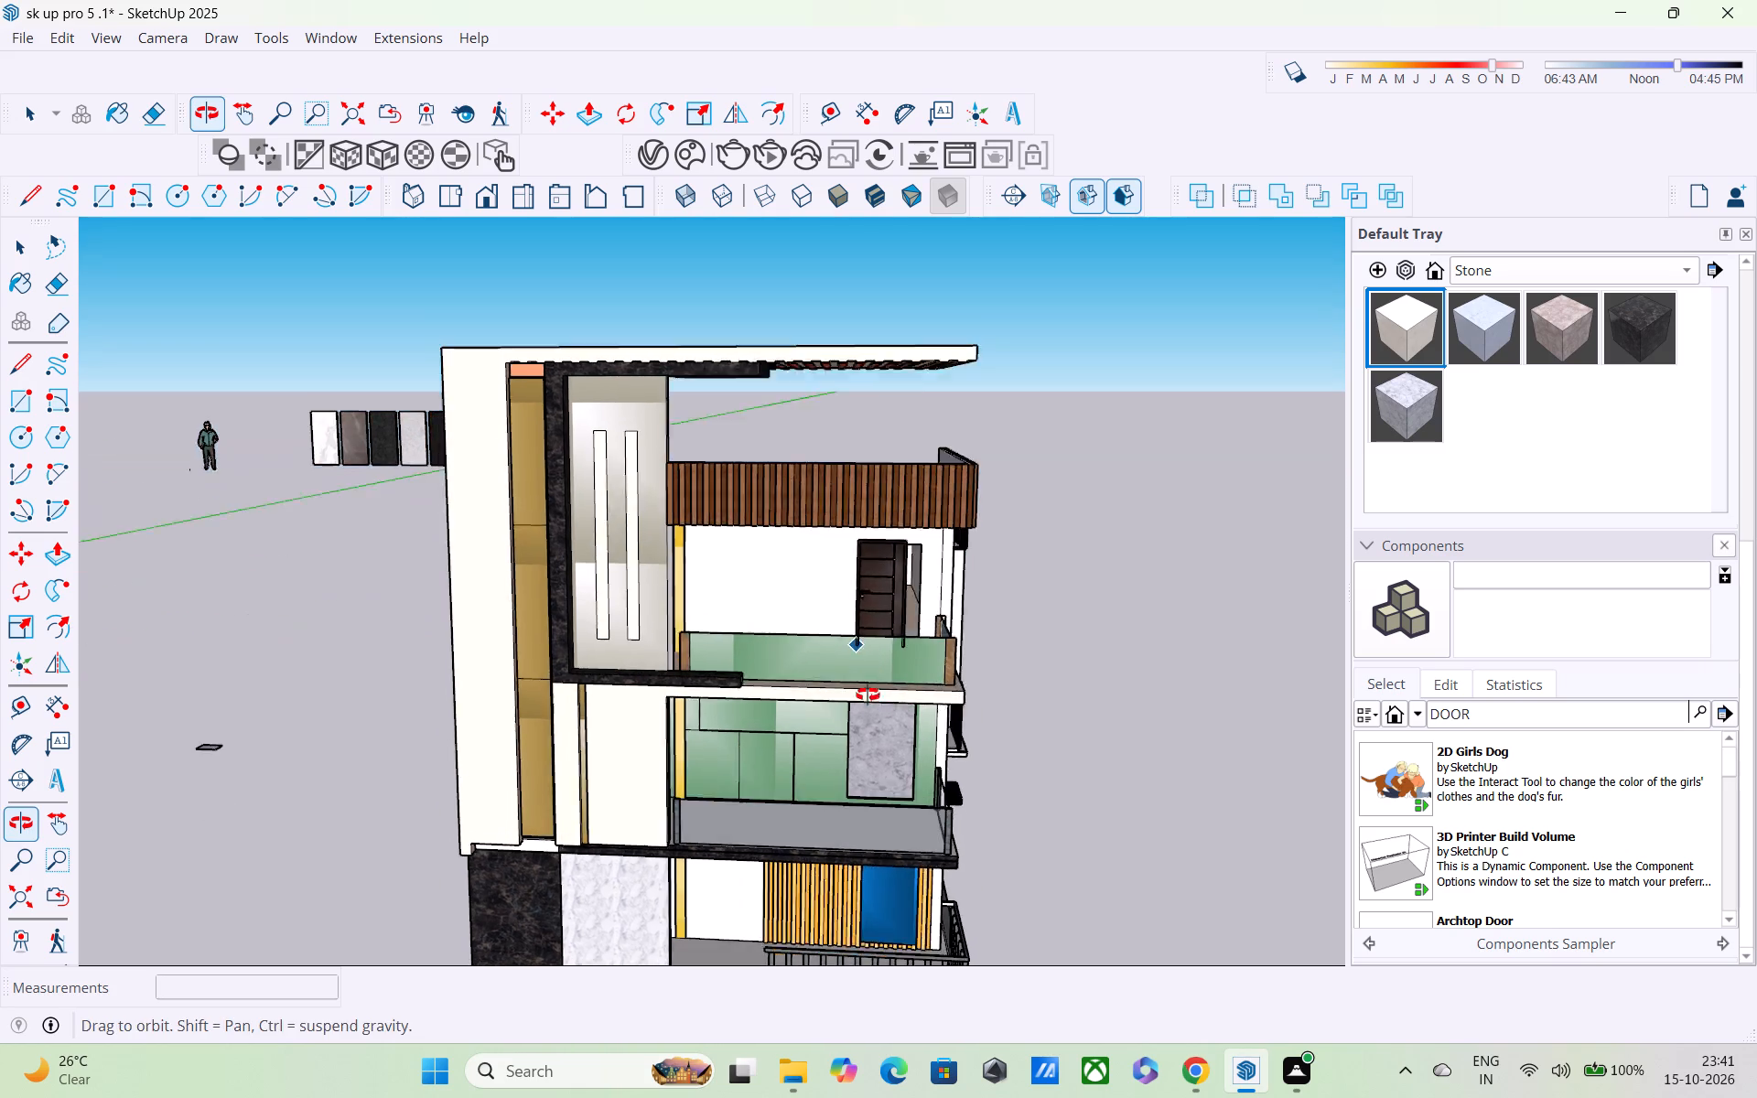
middle_click_drag(868, 694, 878, 730)
scroll(893, 696, "up", 13)
middle_click_drag(866, 640, 808, 725)
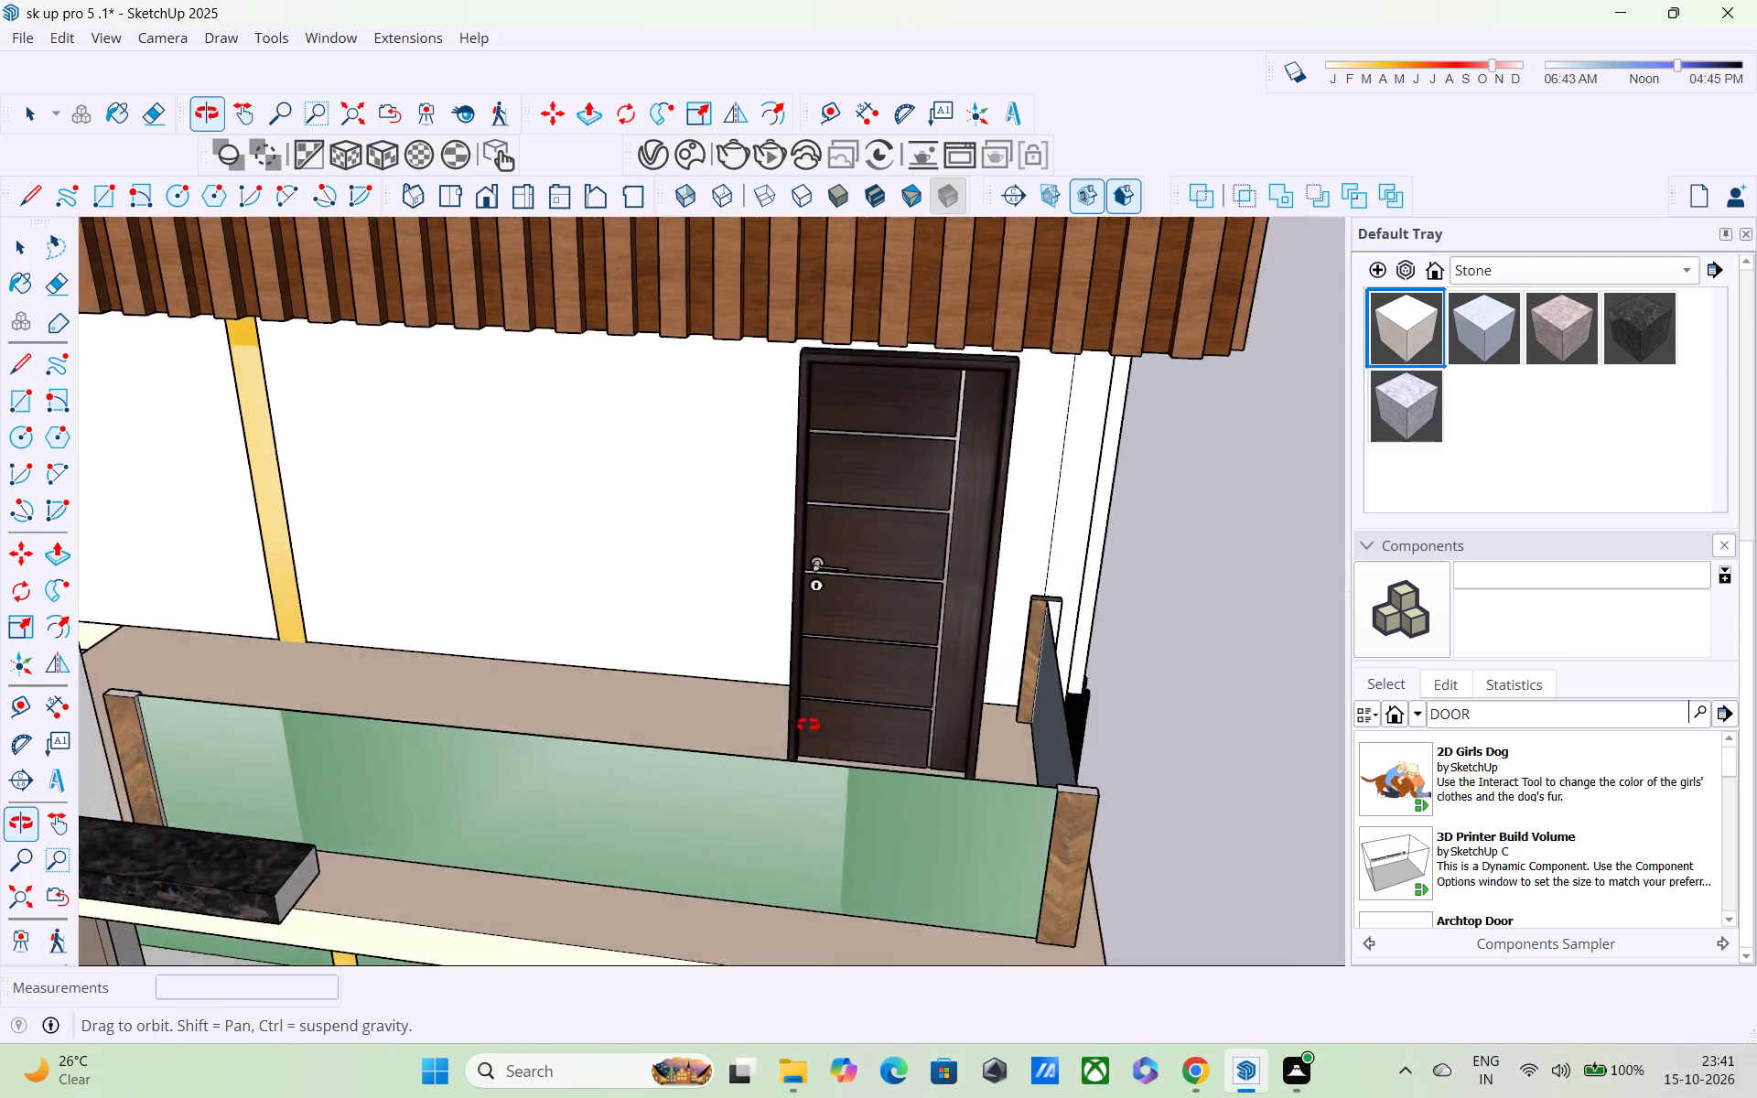
middle_click_drag(808, 725, 798, 727)
scroll(798, 727, "up", 2)
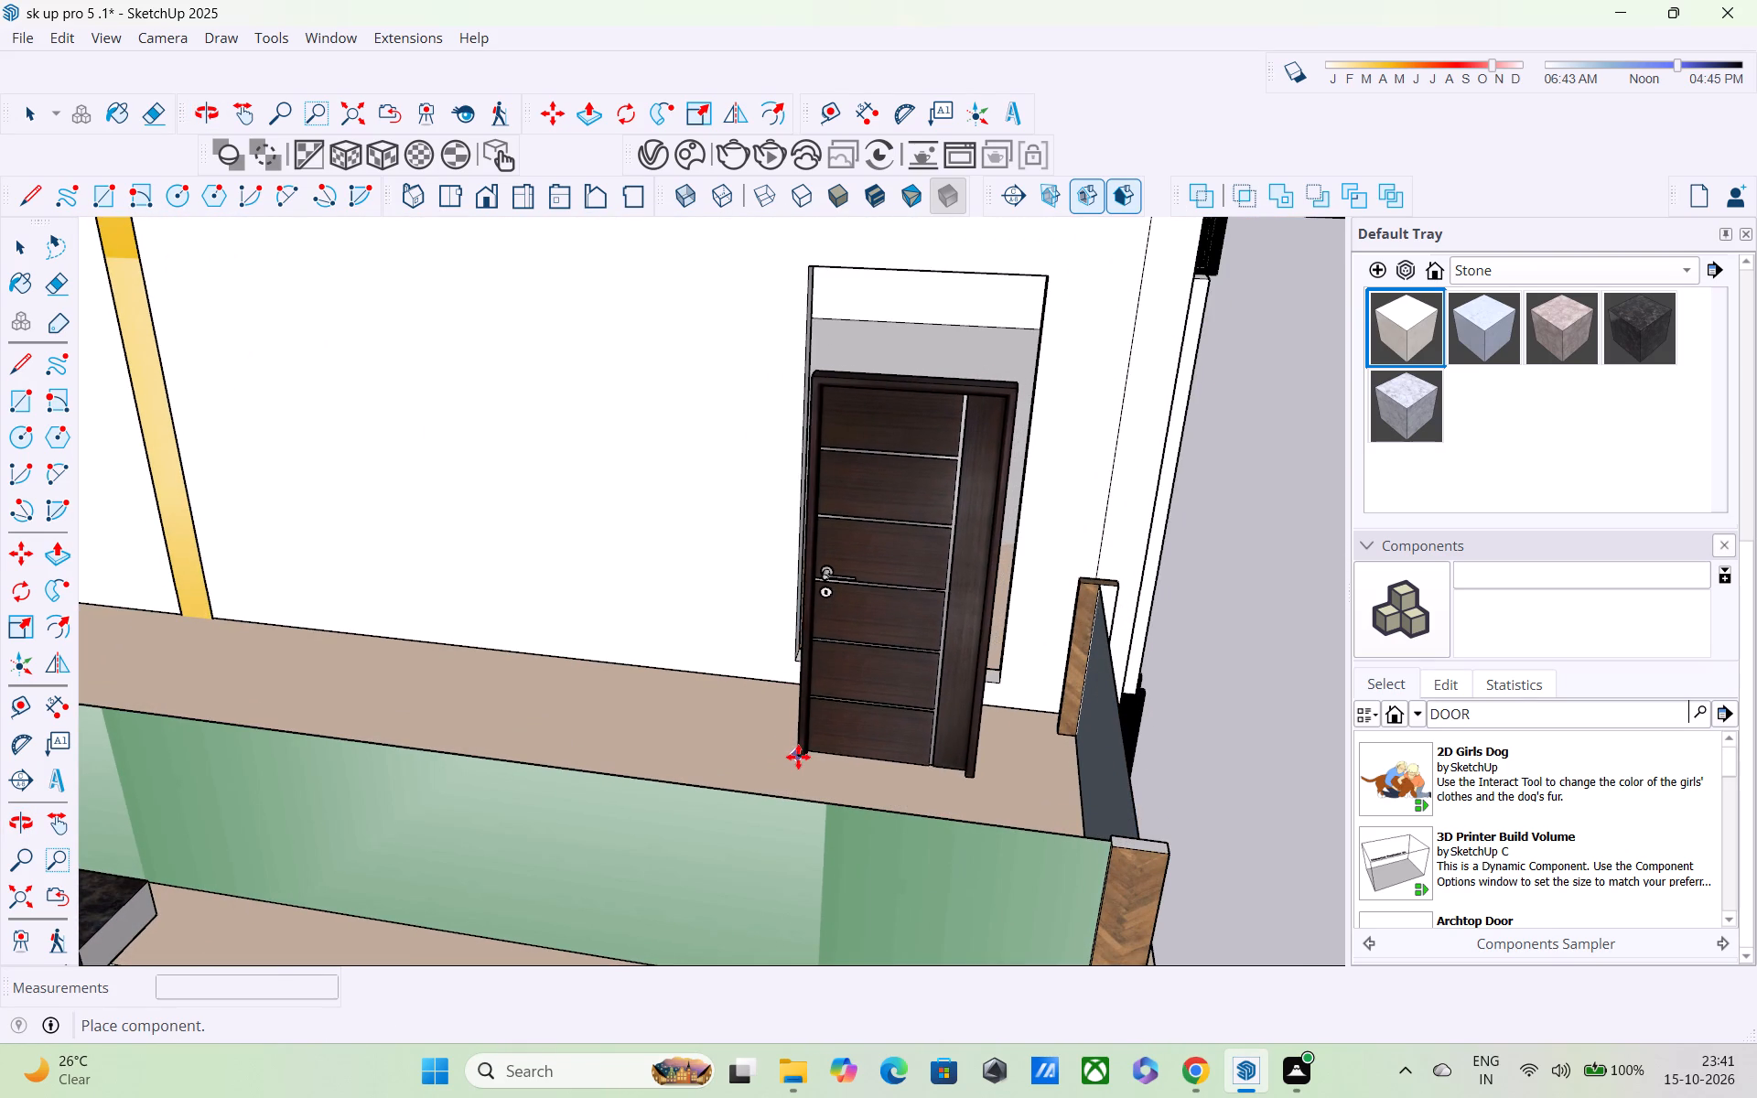
left_click(798, 757)
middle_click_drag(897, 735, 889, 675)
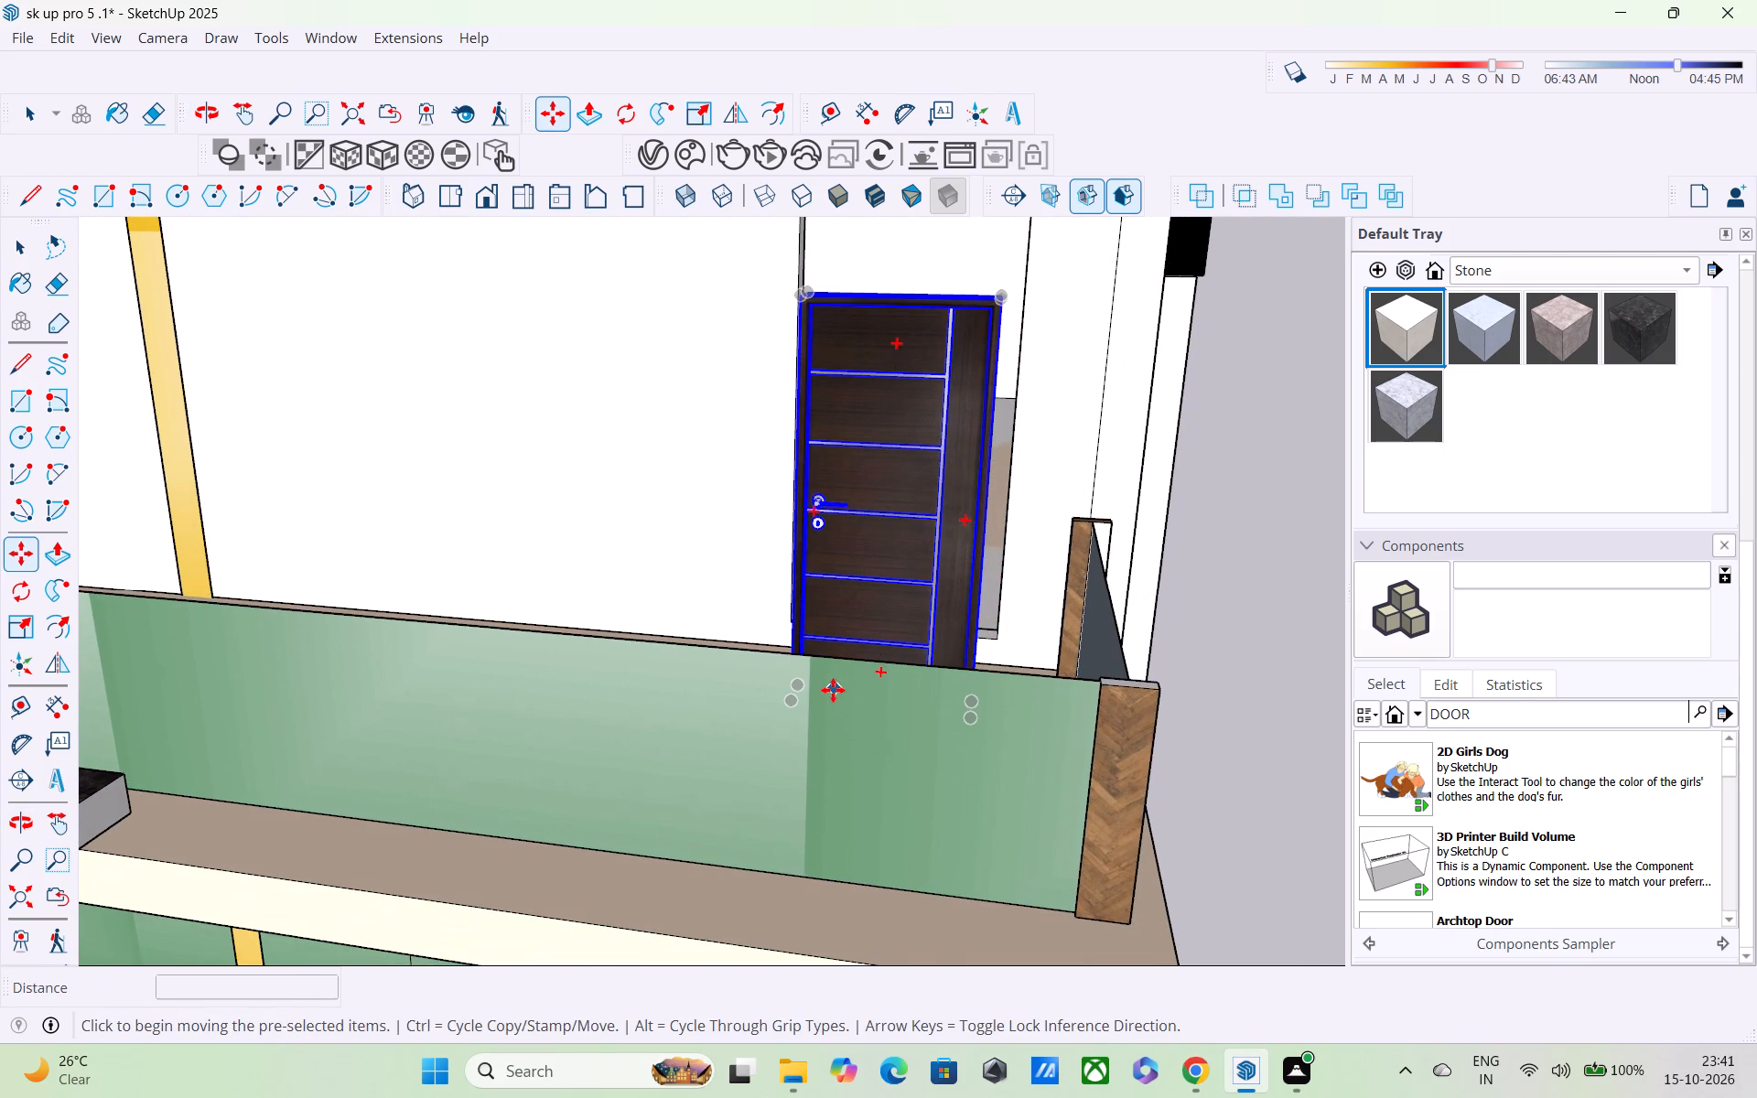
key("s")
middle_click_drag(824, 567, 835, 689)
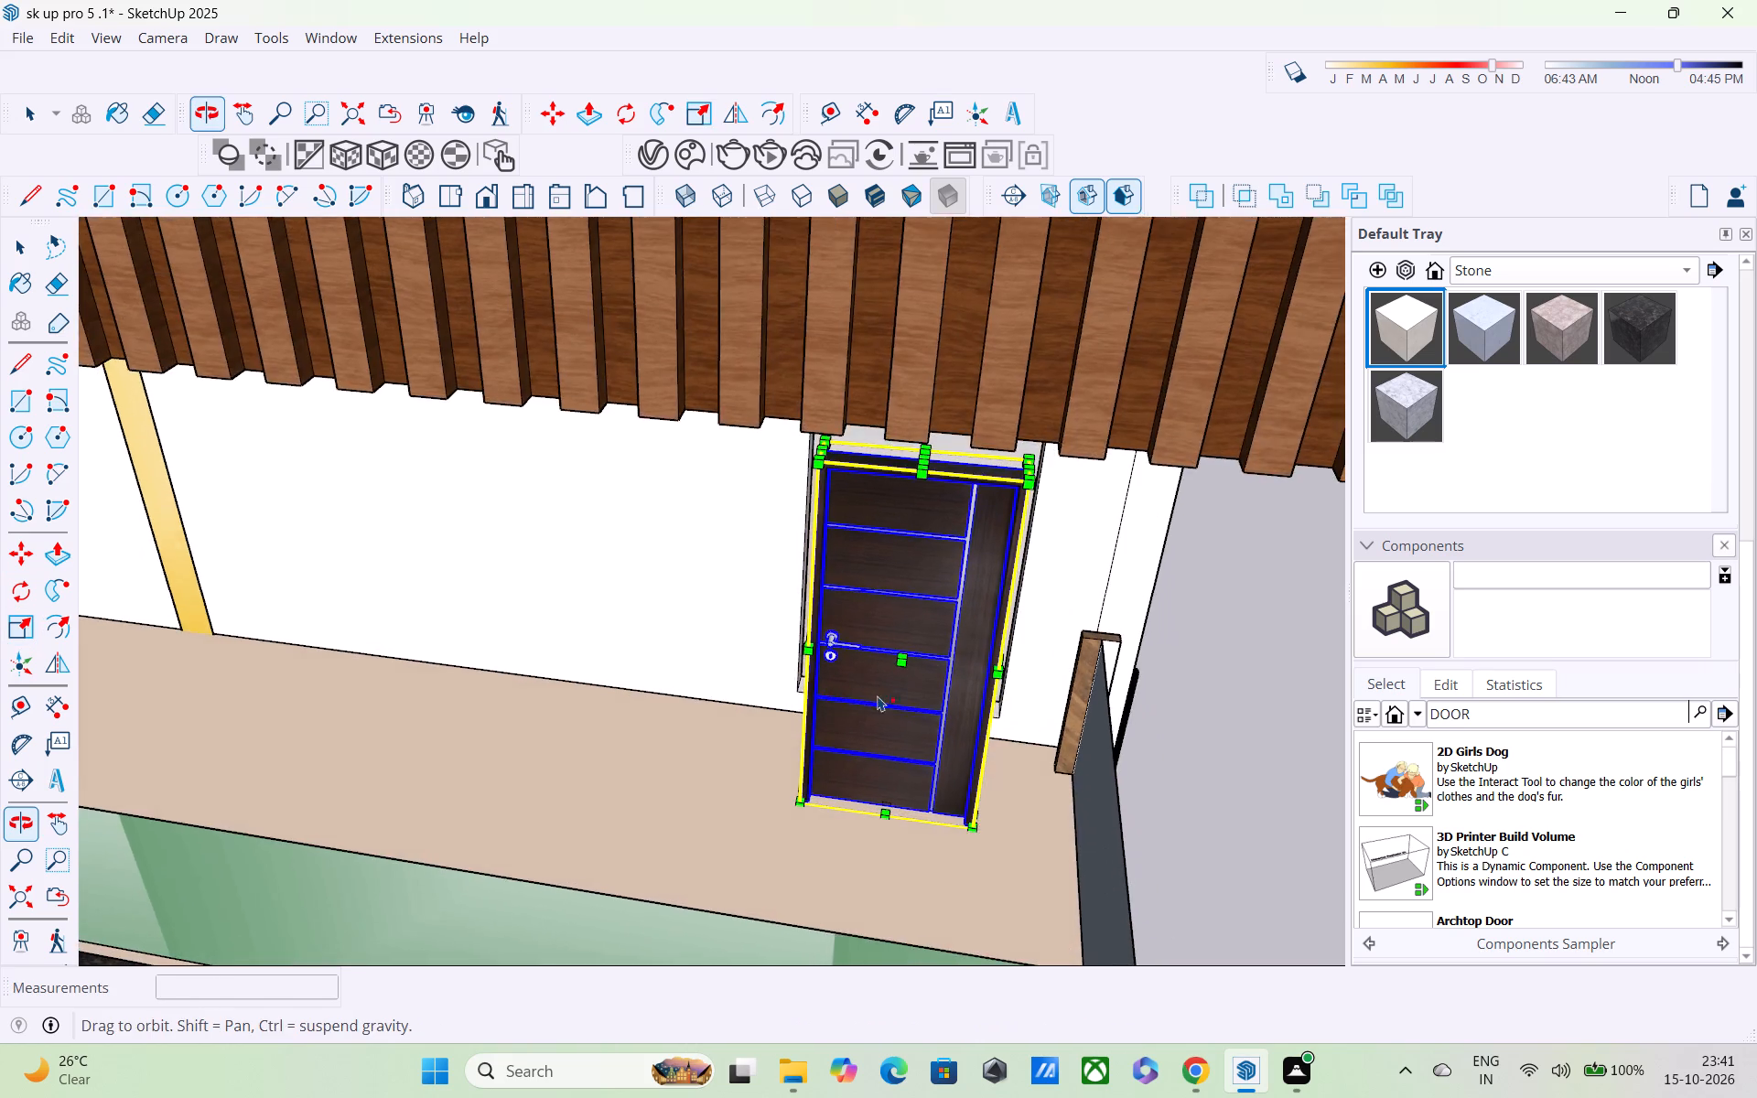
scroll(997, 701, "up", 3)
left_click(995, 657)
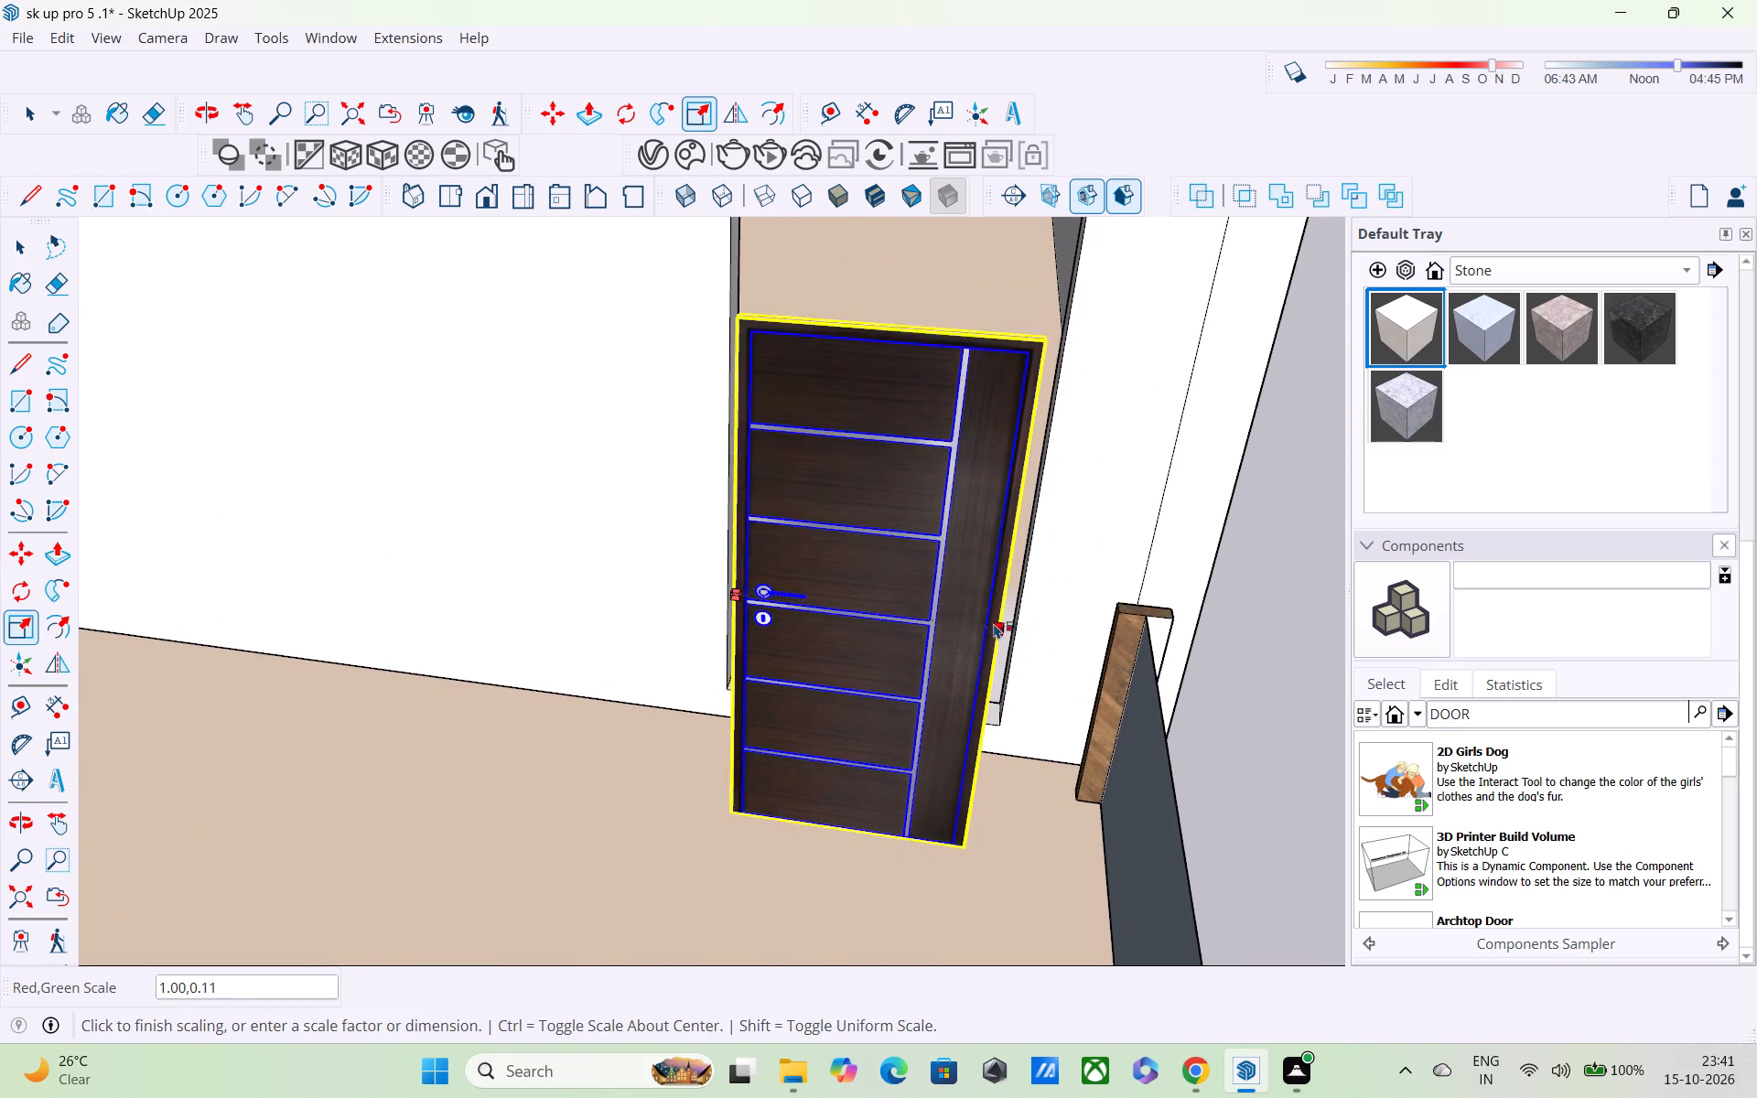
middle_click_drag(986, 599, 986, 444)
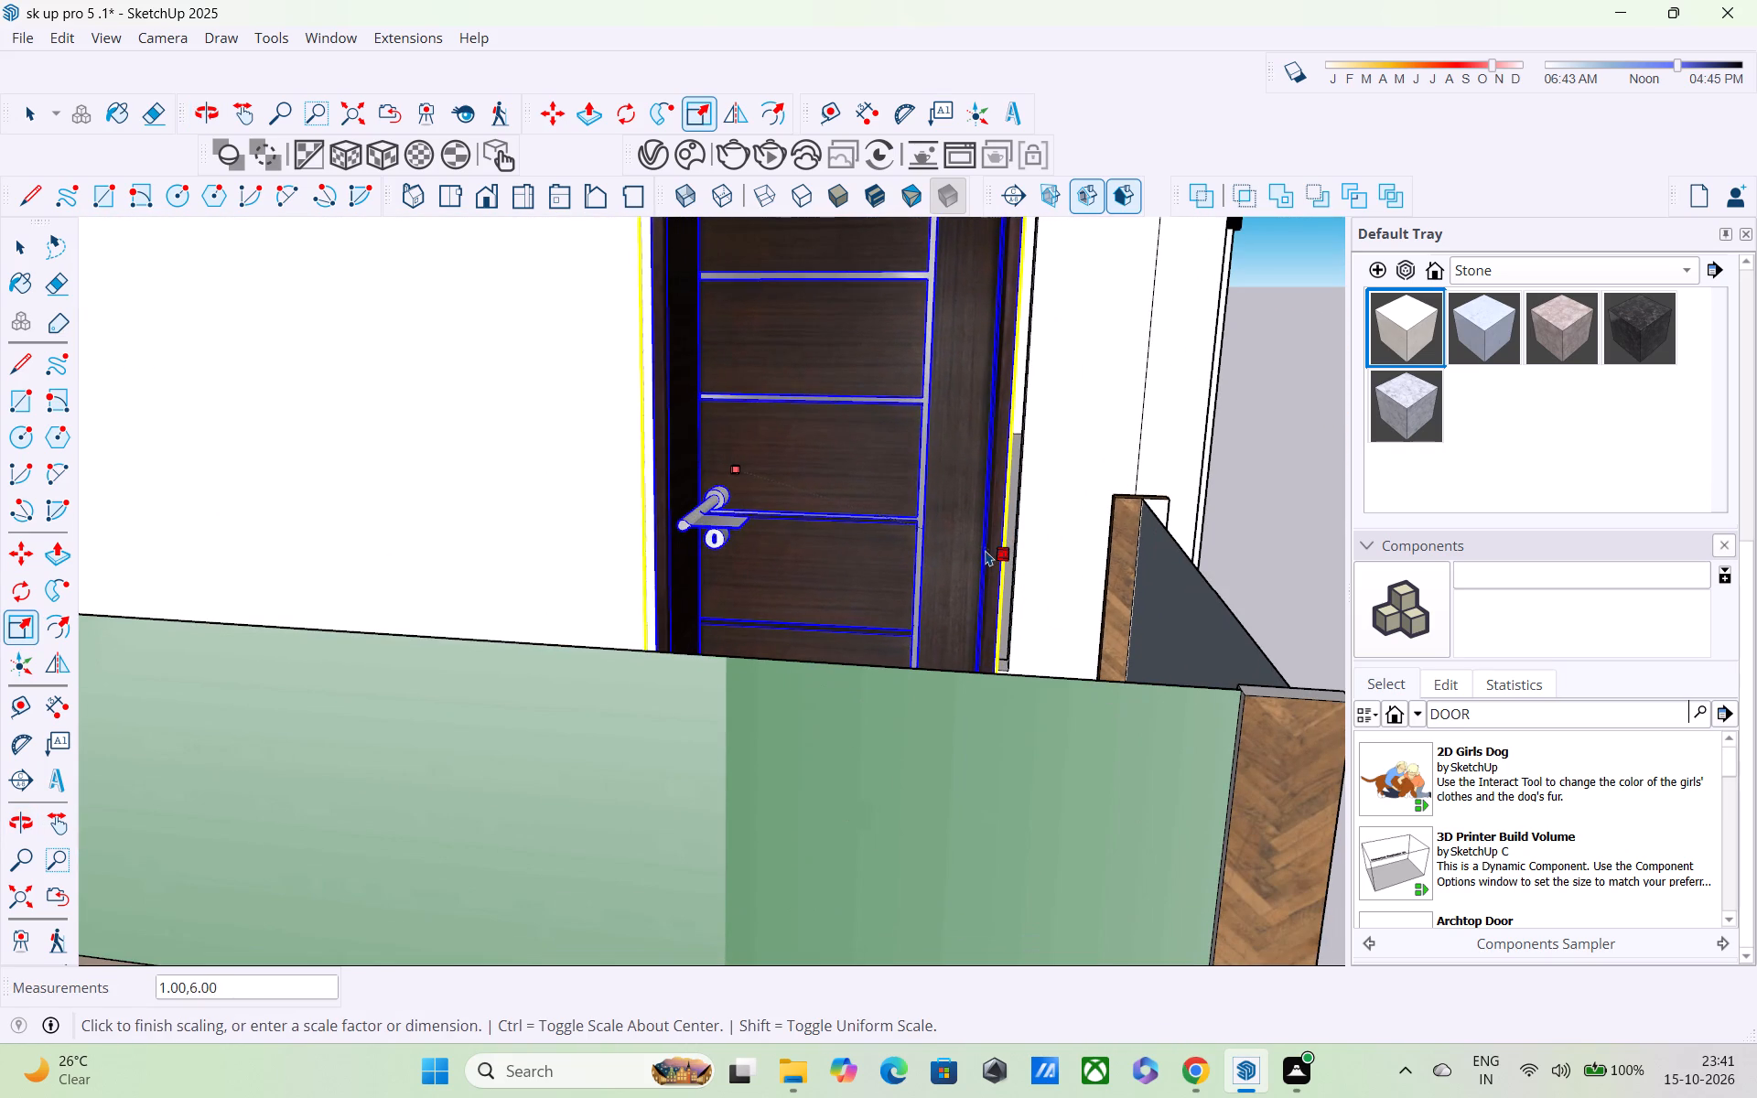
Move the door by its bottom corner about 2' 7 3/8" back into the upper balcony's wall opening.
key("m")
middle_click_drag(1006, 569, 797, 699)
scroll(607, 875, "down", 1)
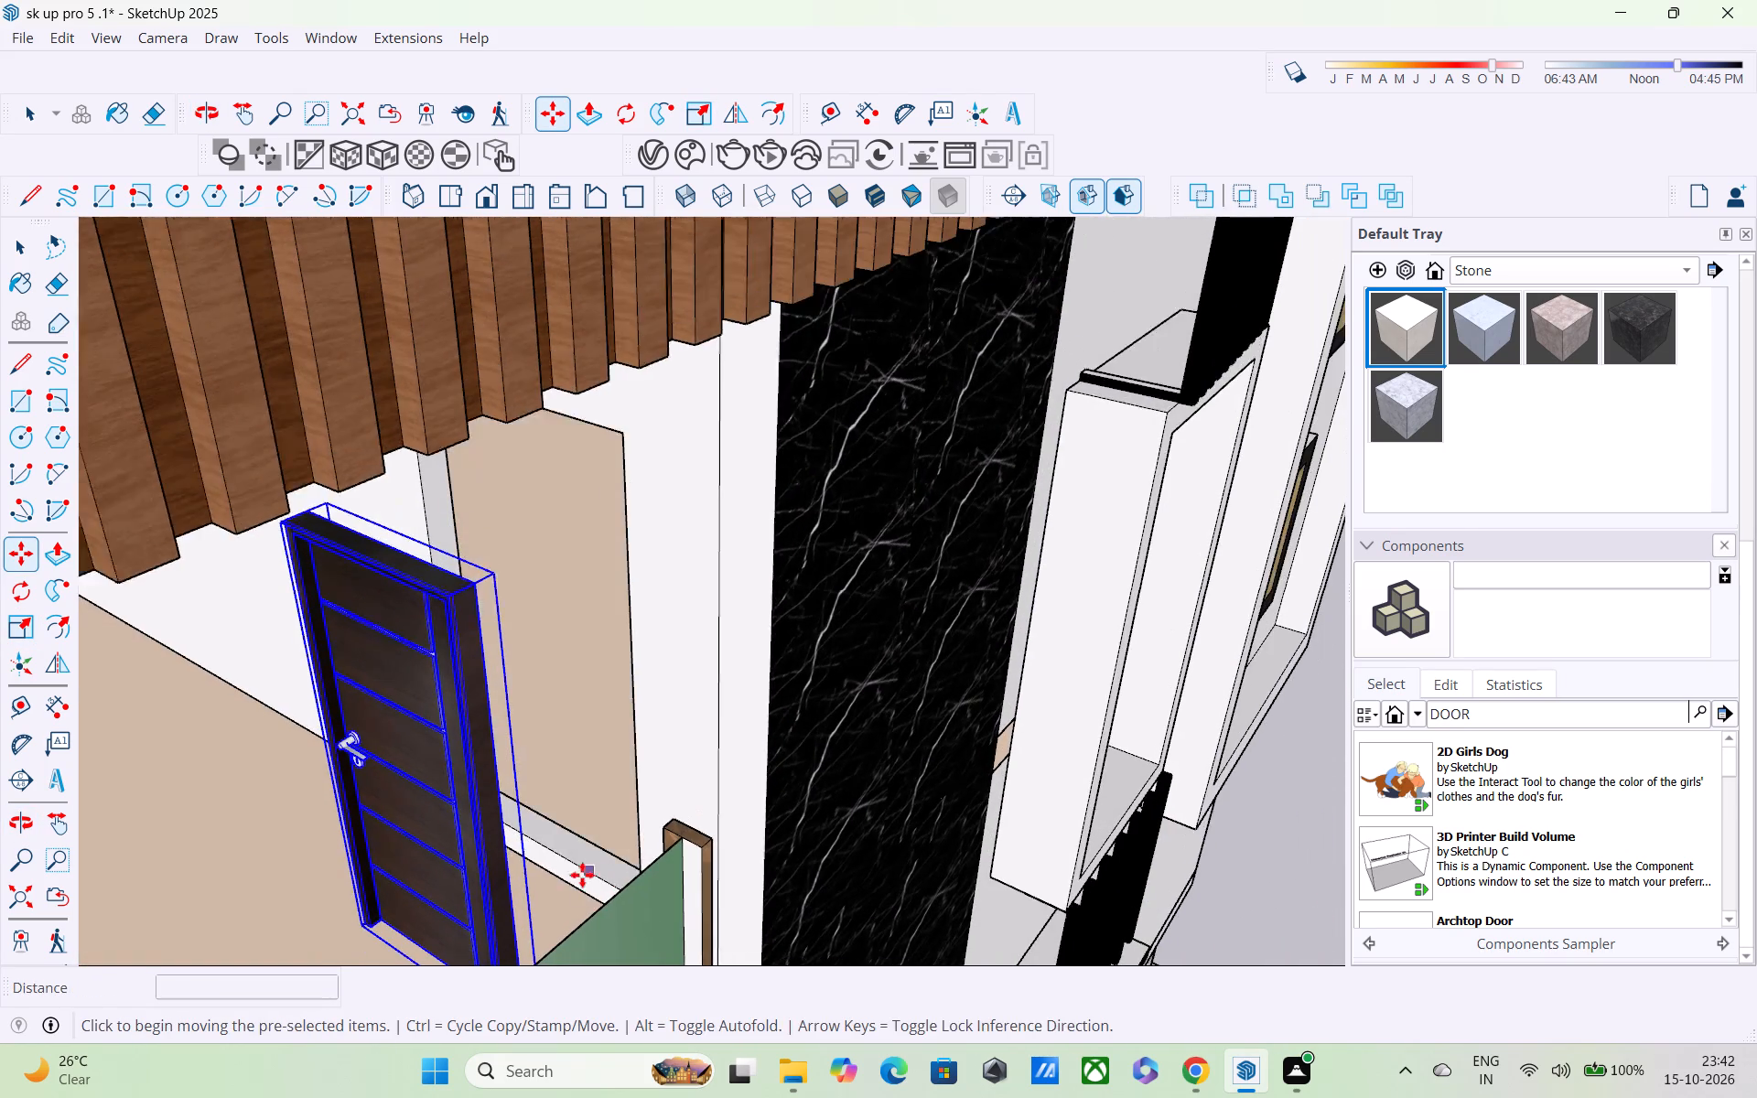
scroll(582, 875, "down", 1)
middle_click_drag(507, 889, 555, 802)
scroll(551, 872, "up", 2)
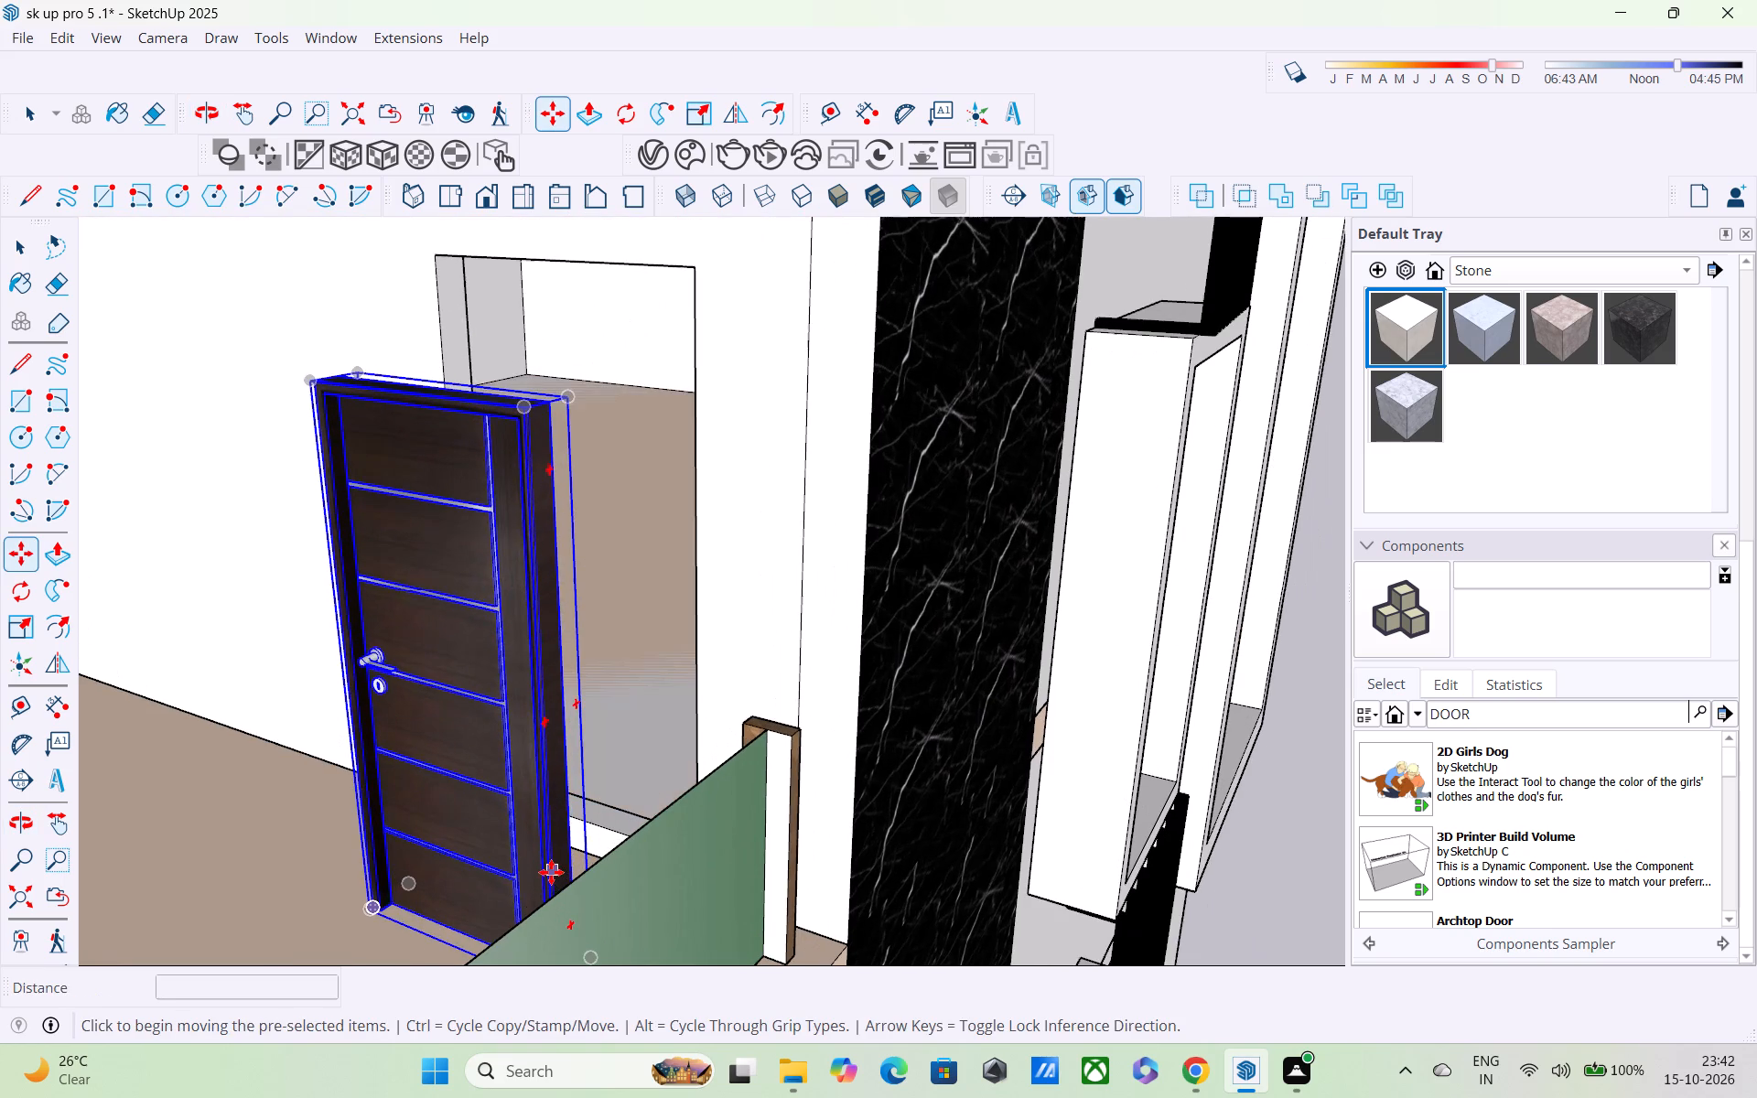
middle_click_drag(551, 872, 550, 794, "shift")
scroll(432, 814, "up", 3)
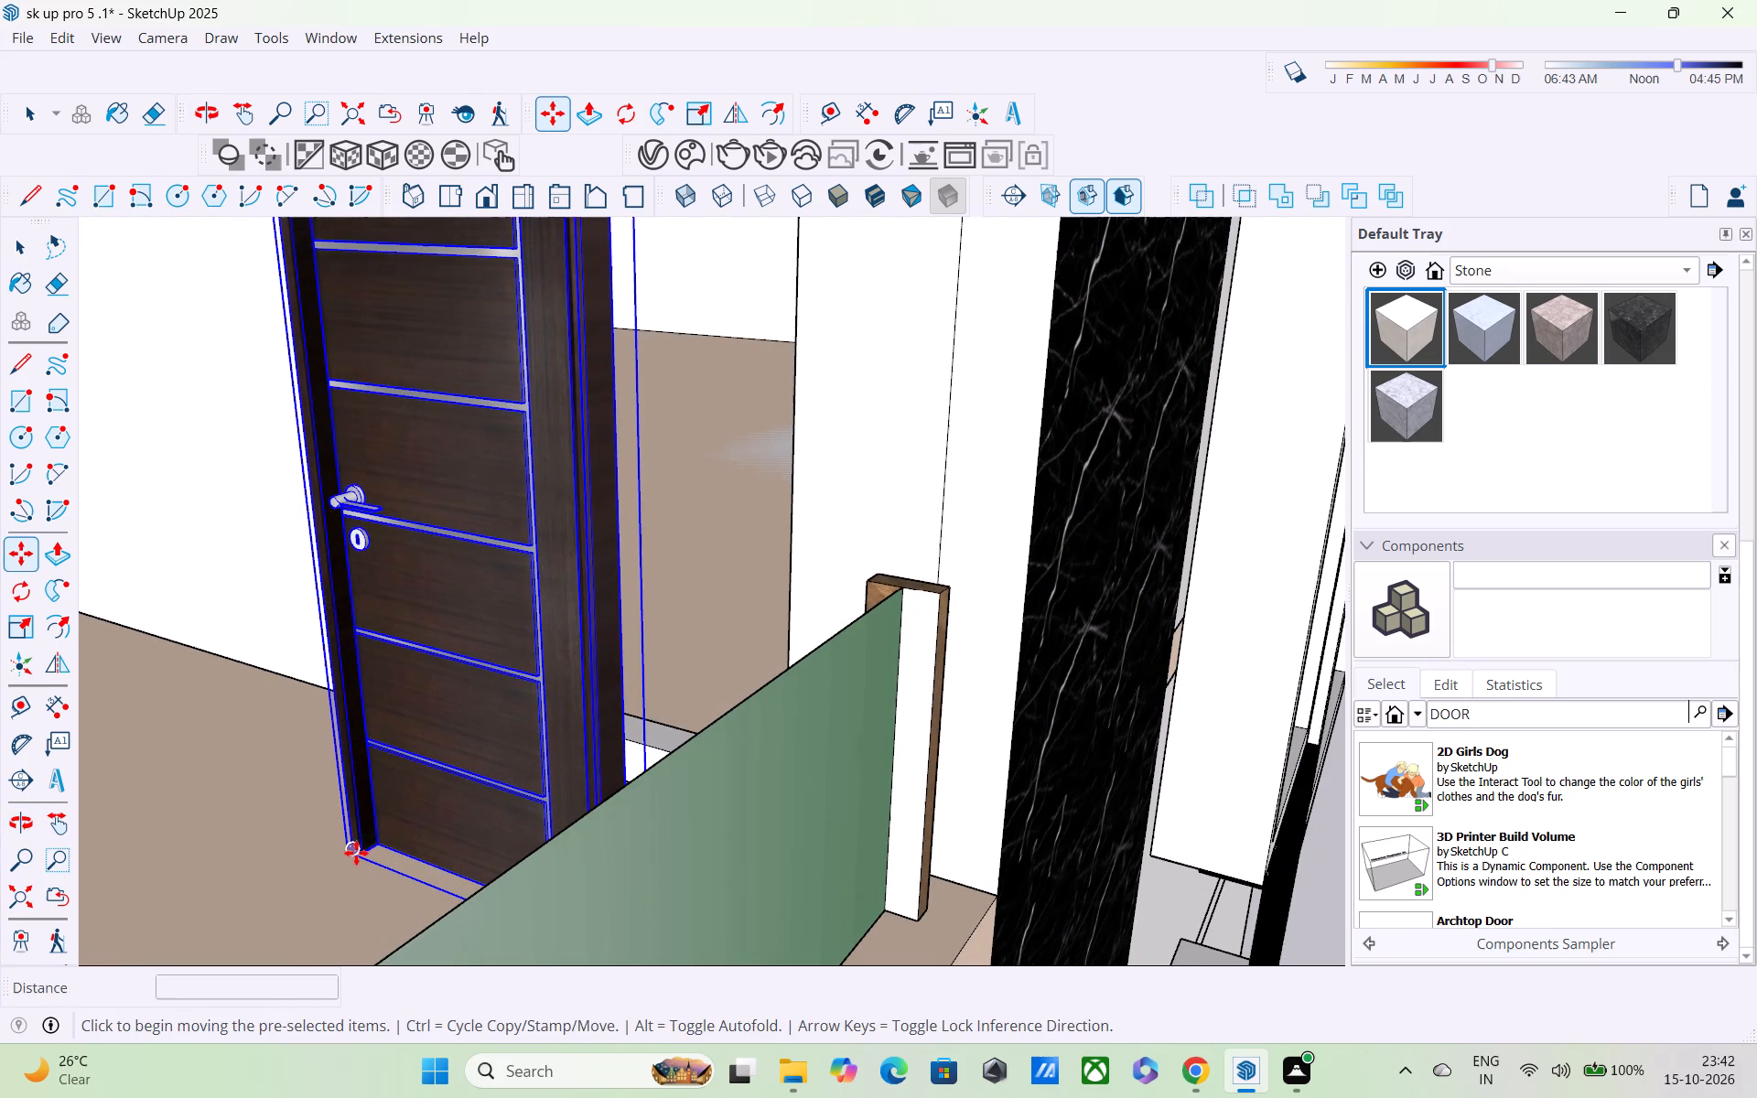
left_click(357, 852)
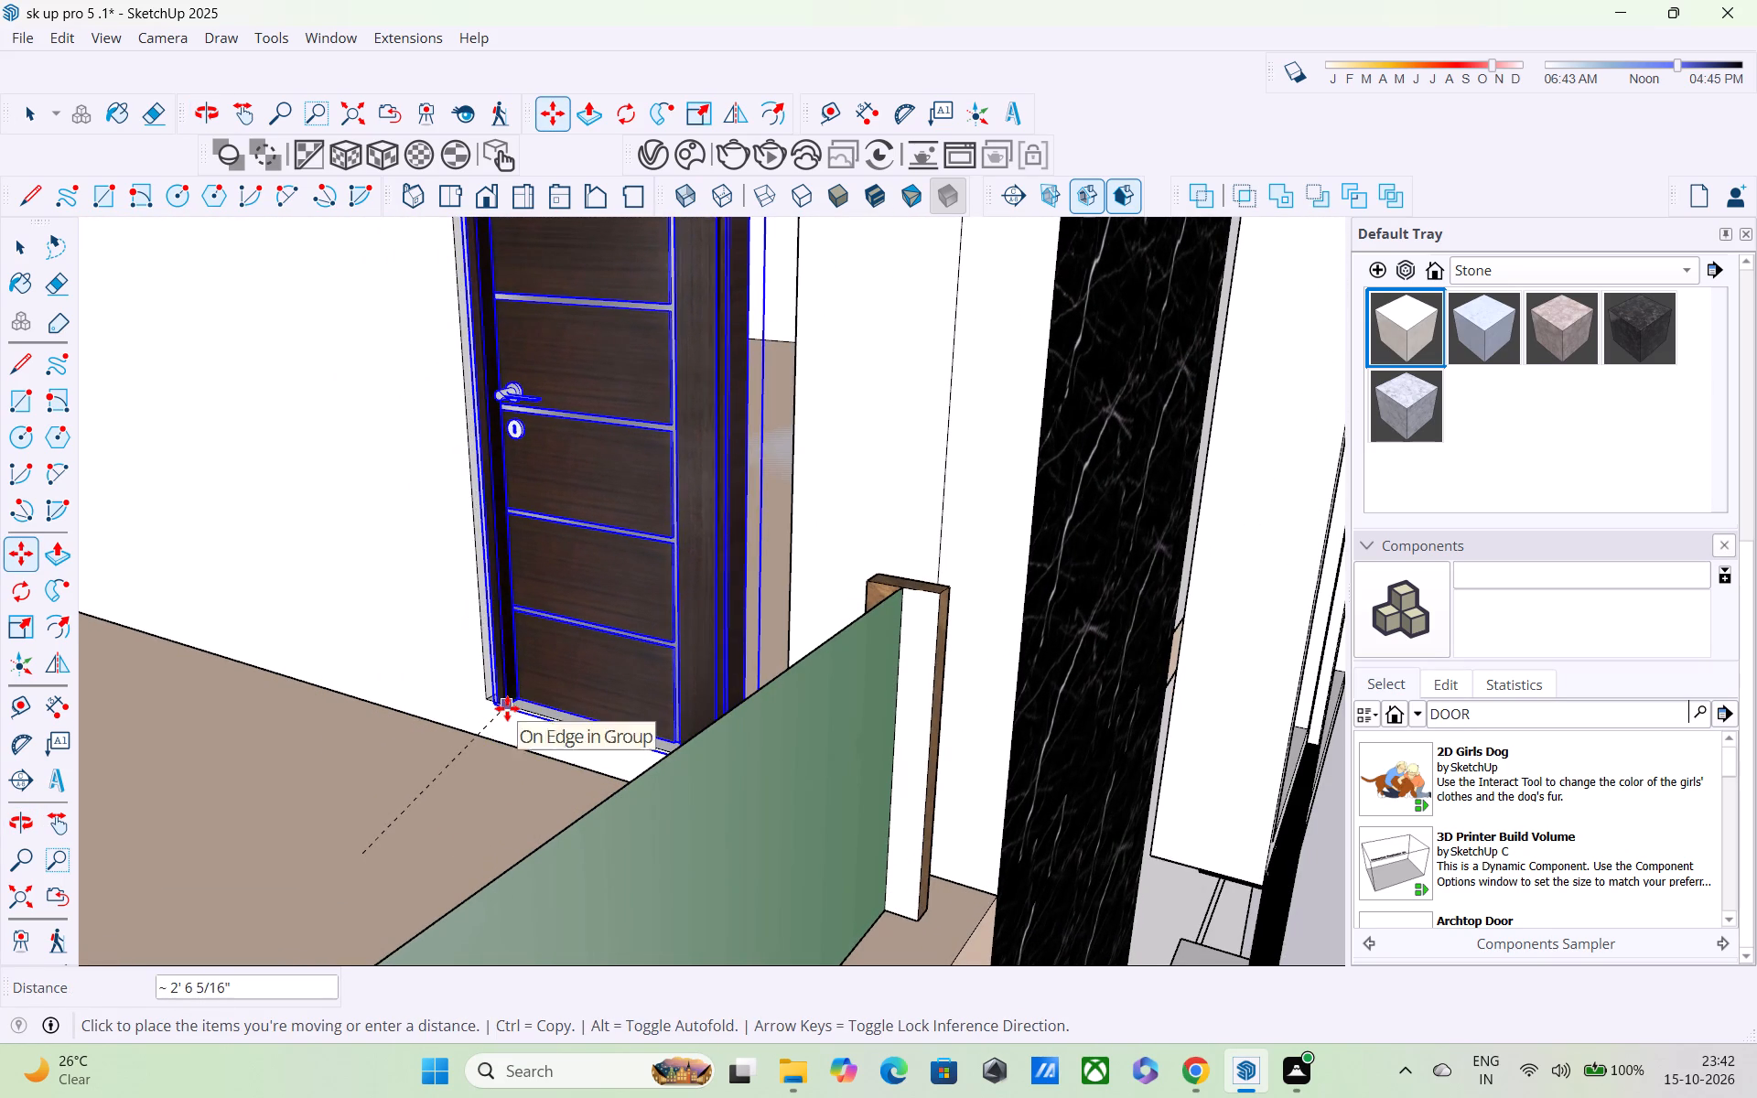
left_click(501, 687)
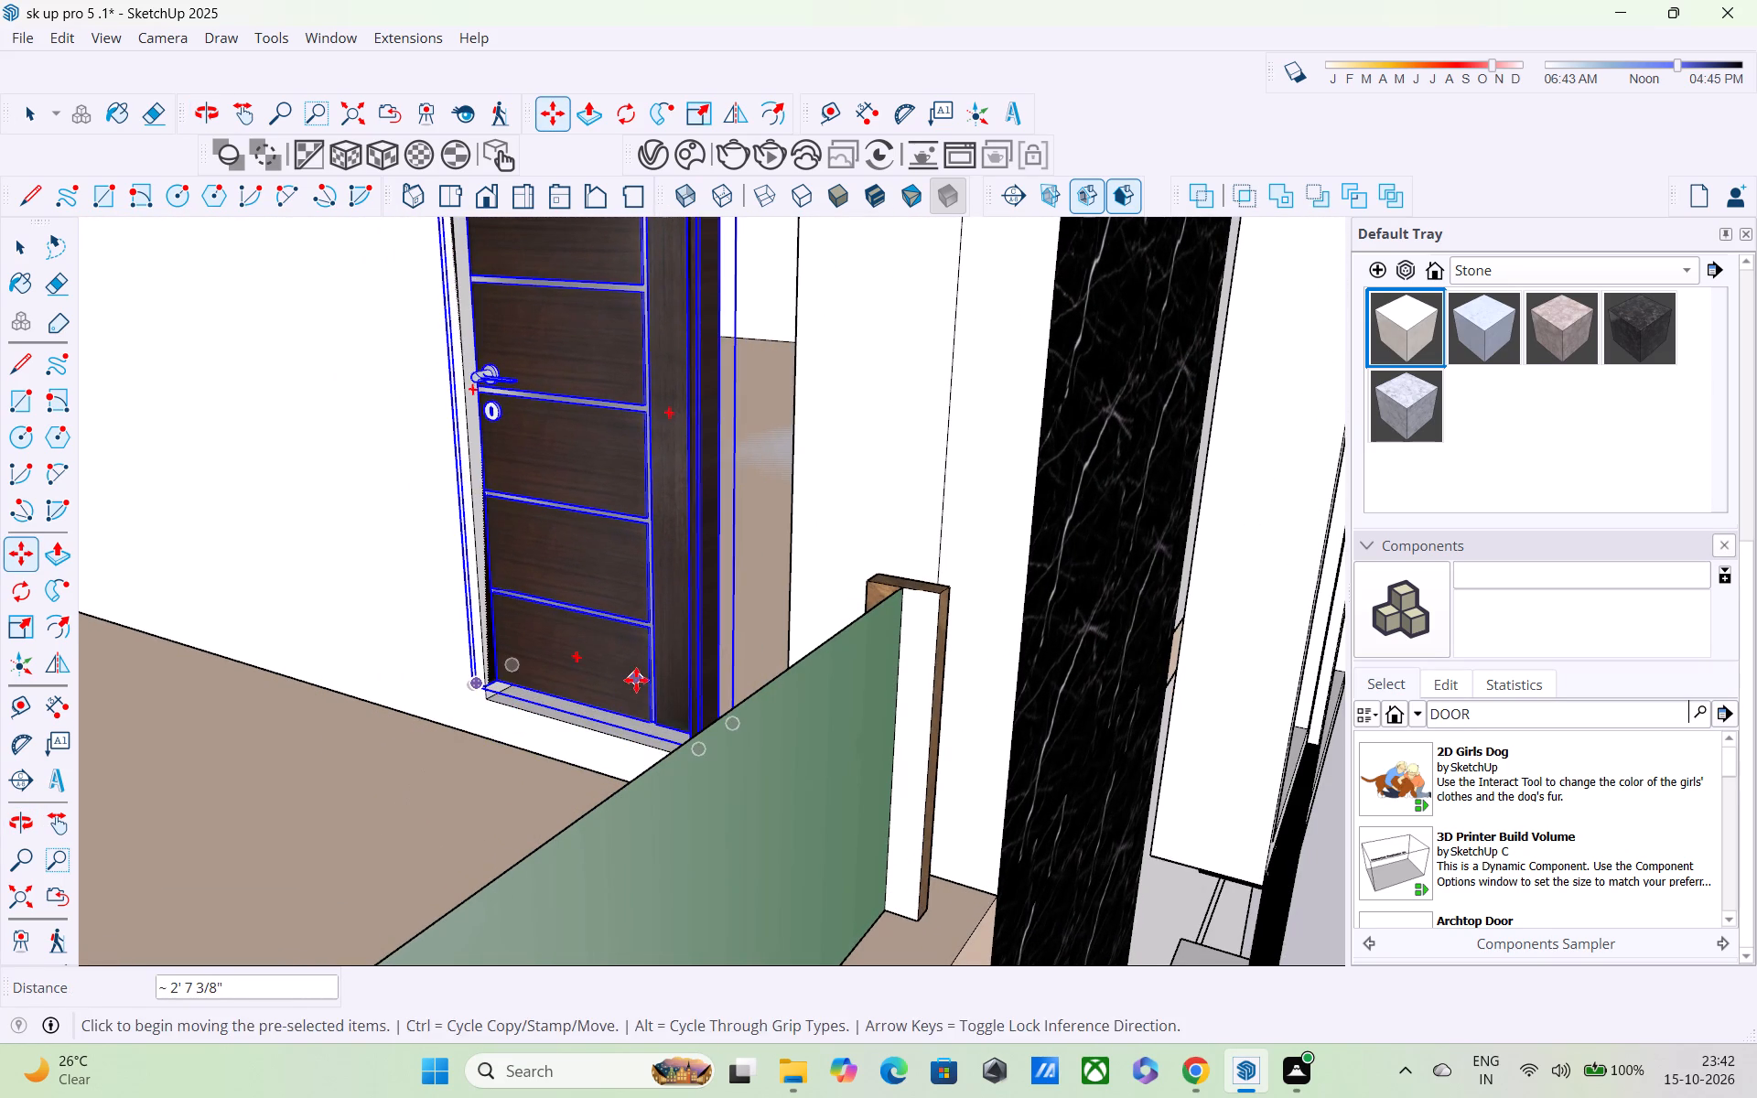
Scale the upper balcony door along the red axis until its width fills the wall opening.
middle_click_drag(636, 680, 500, 739)
scroll(556, 548, "up", 2)
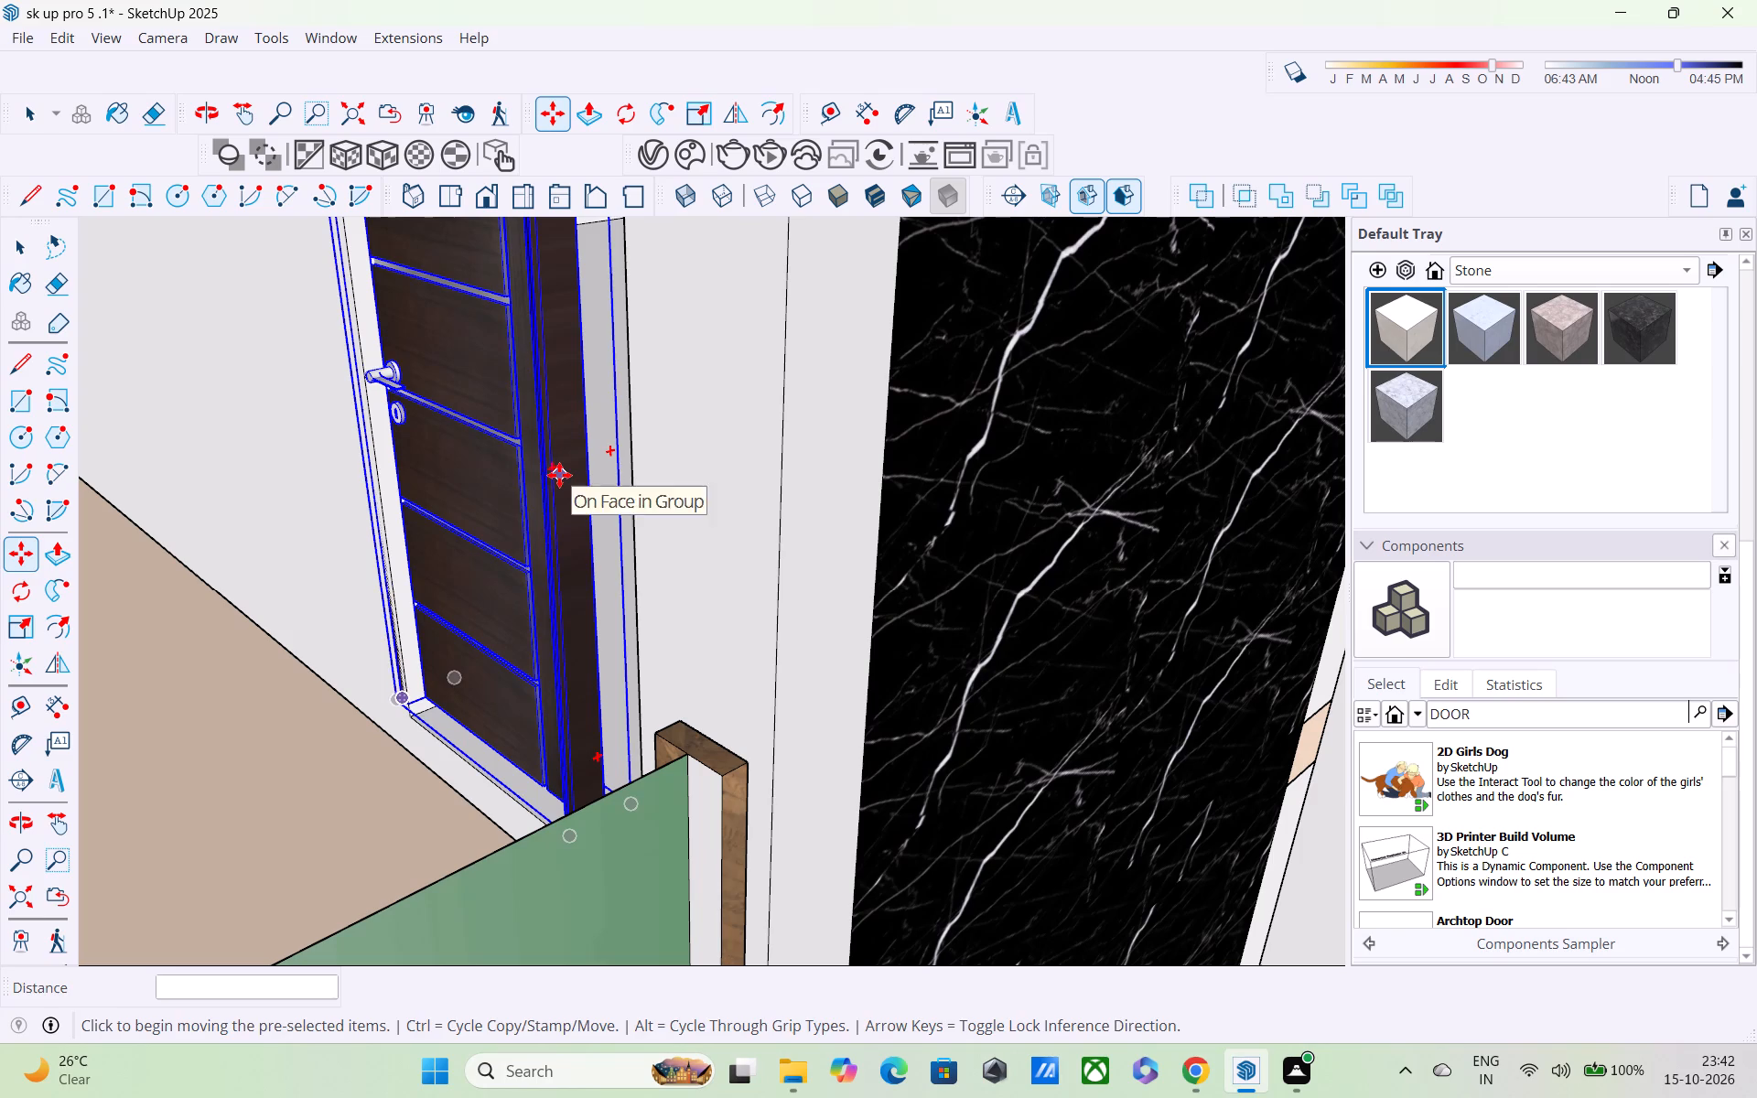
key("s")
left_click(580, 456)
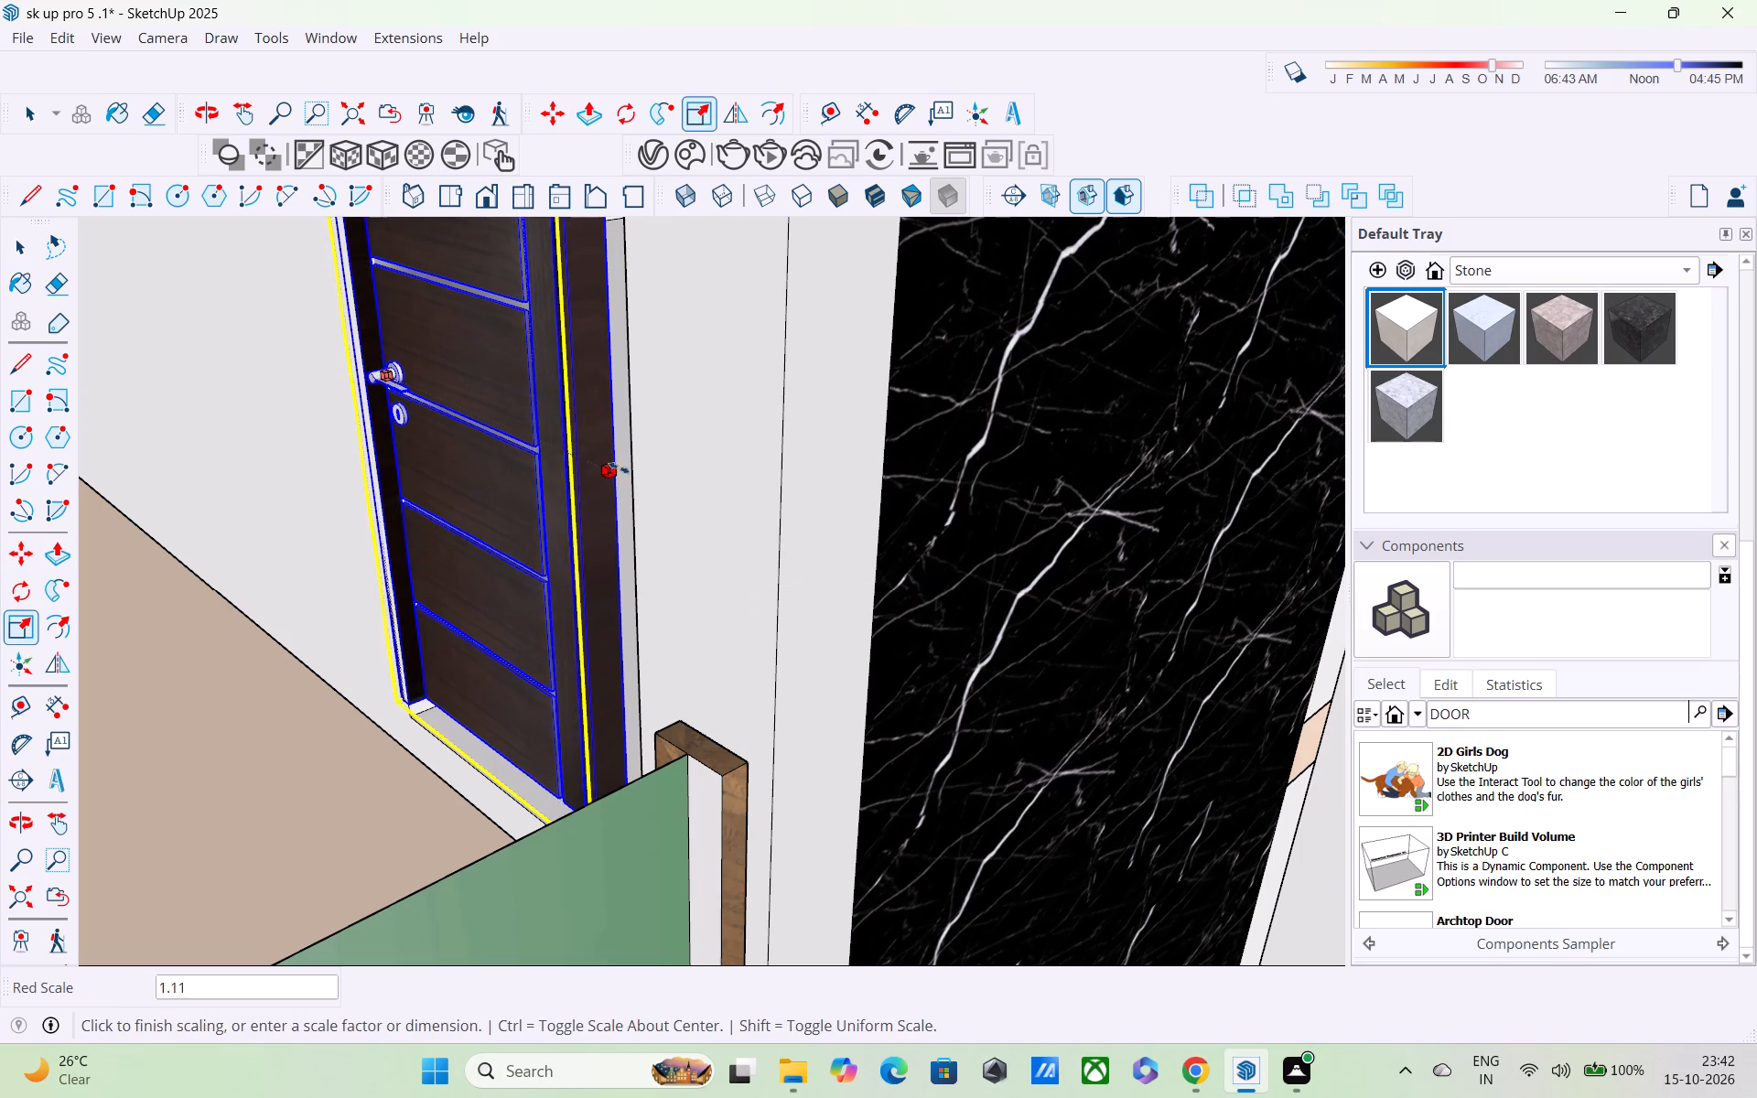
left_click(641, 467)
middle_click_drag(680, 485, 847, 527)
scroll(825, 491, "down", 6)
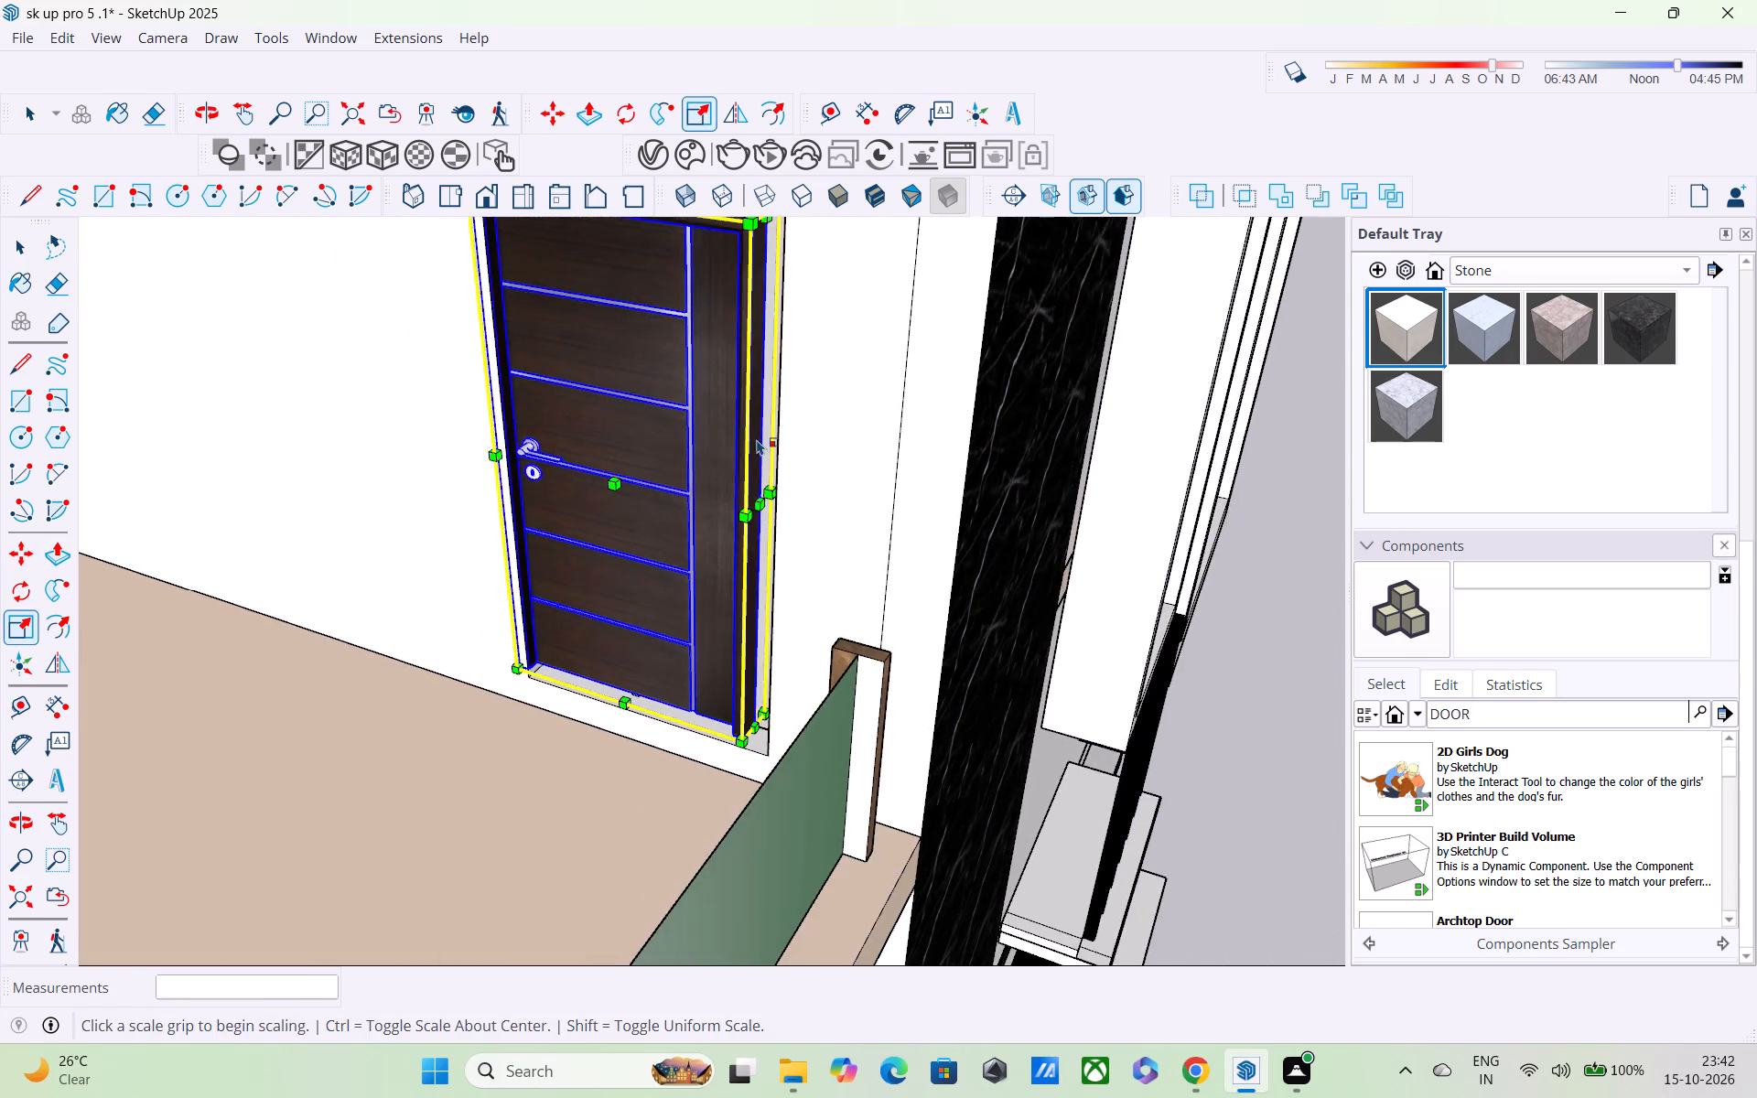
middle_click_drag(773, 455, 887, 451)
scroll(990, 427, "up", 3)
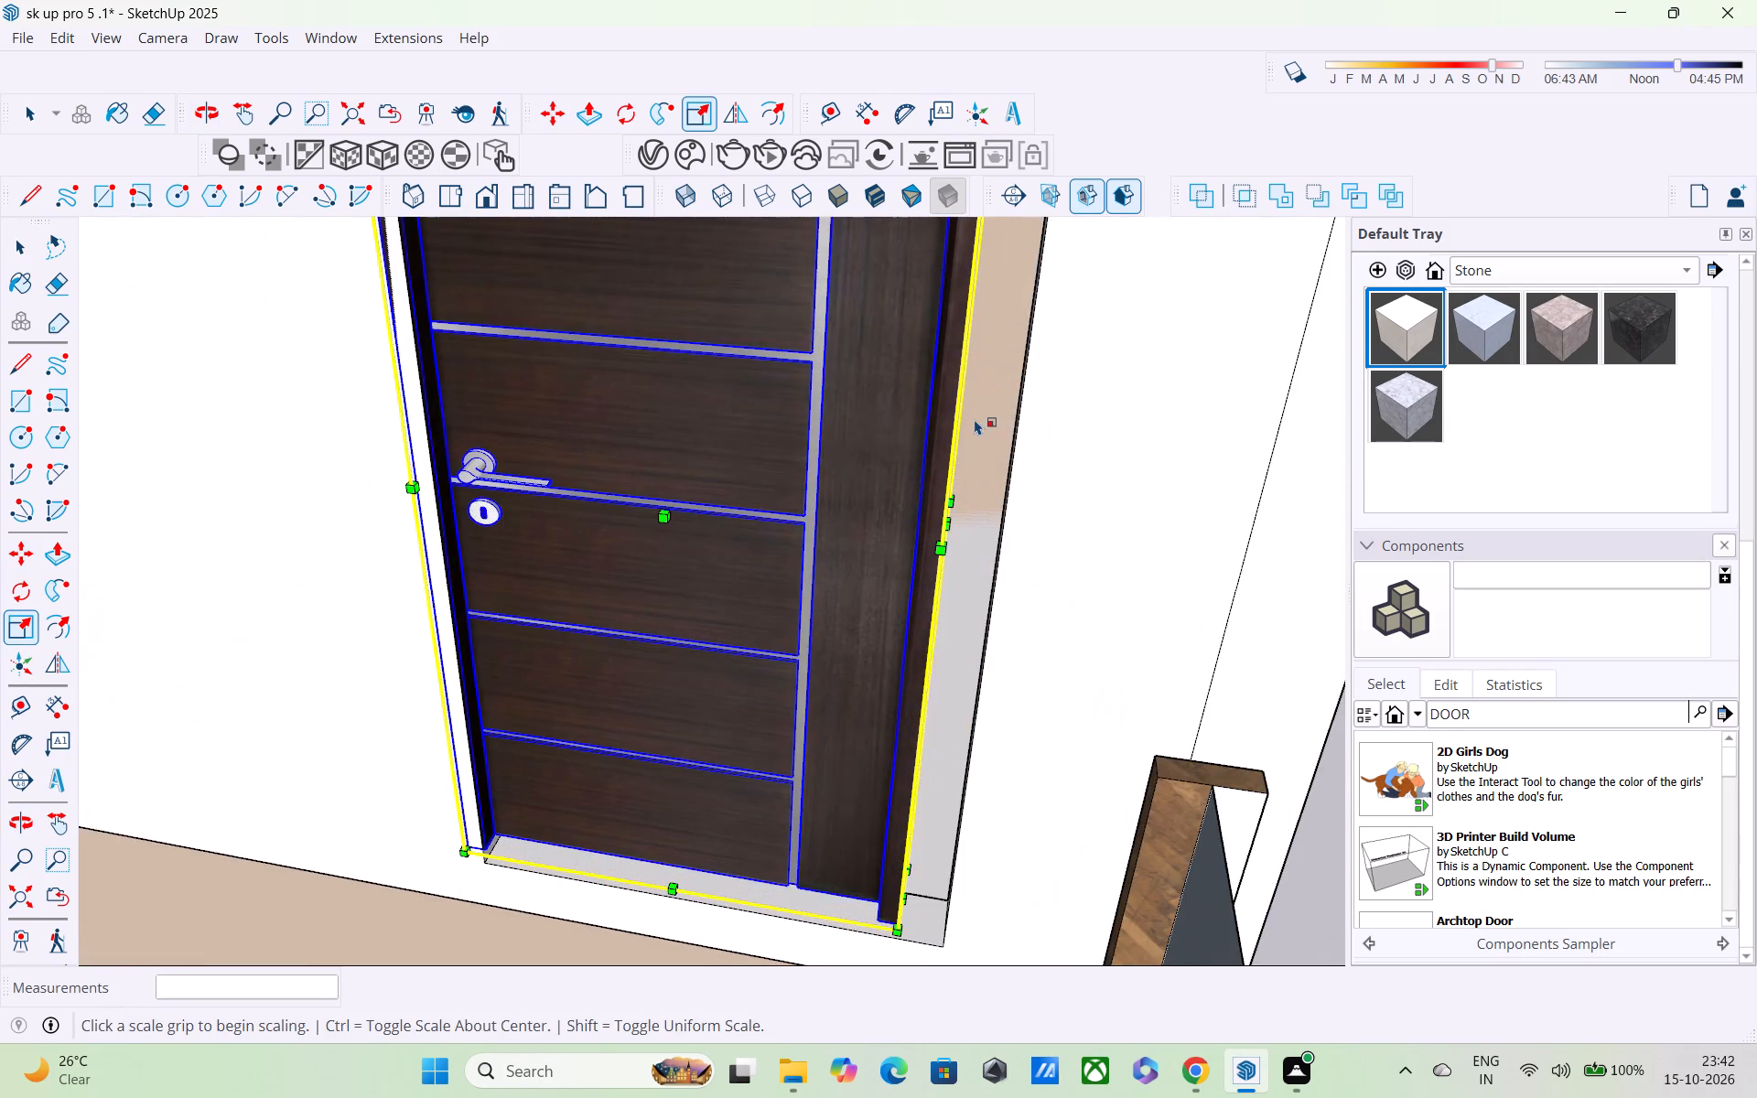
middle_click_drag(961, 416, 833, 394)
scroll(833, 394, "up", 1)
left_click(969, 566)
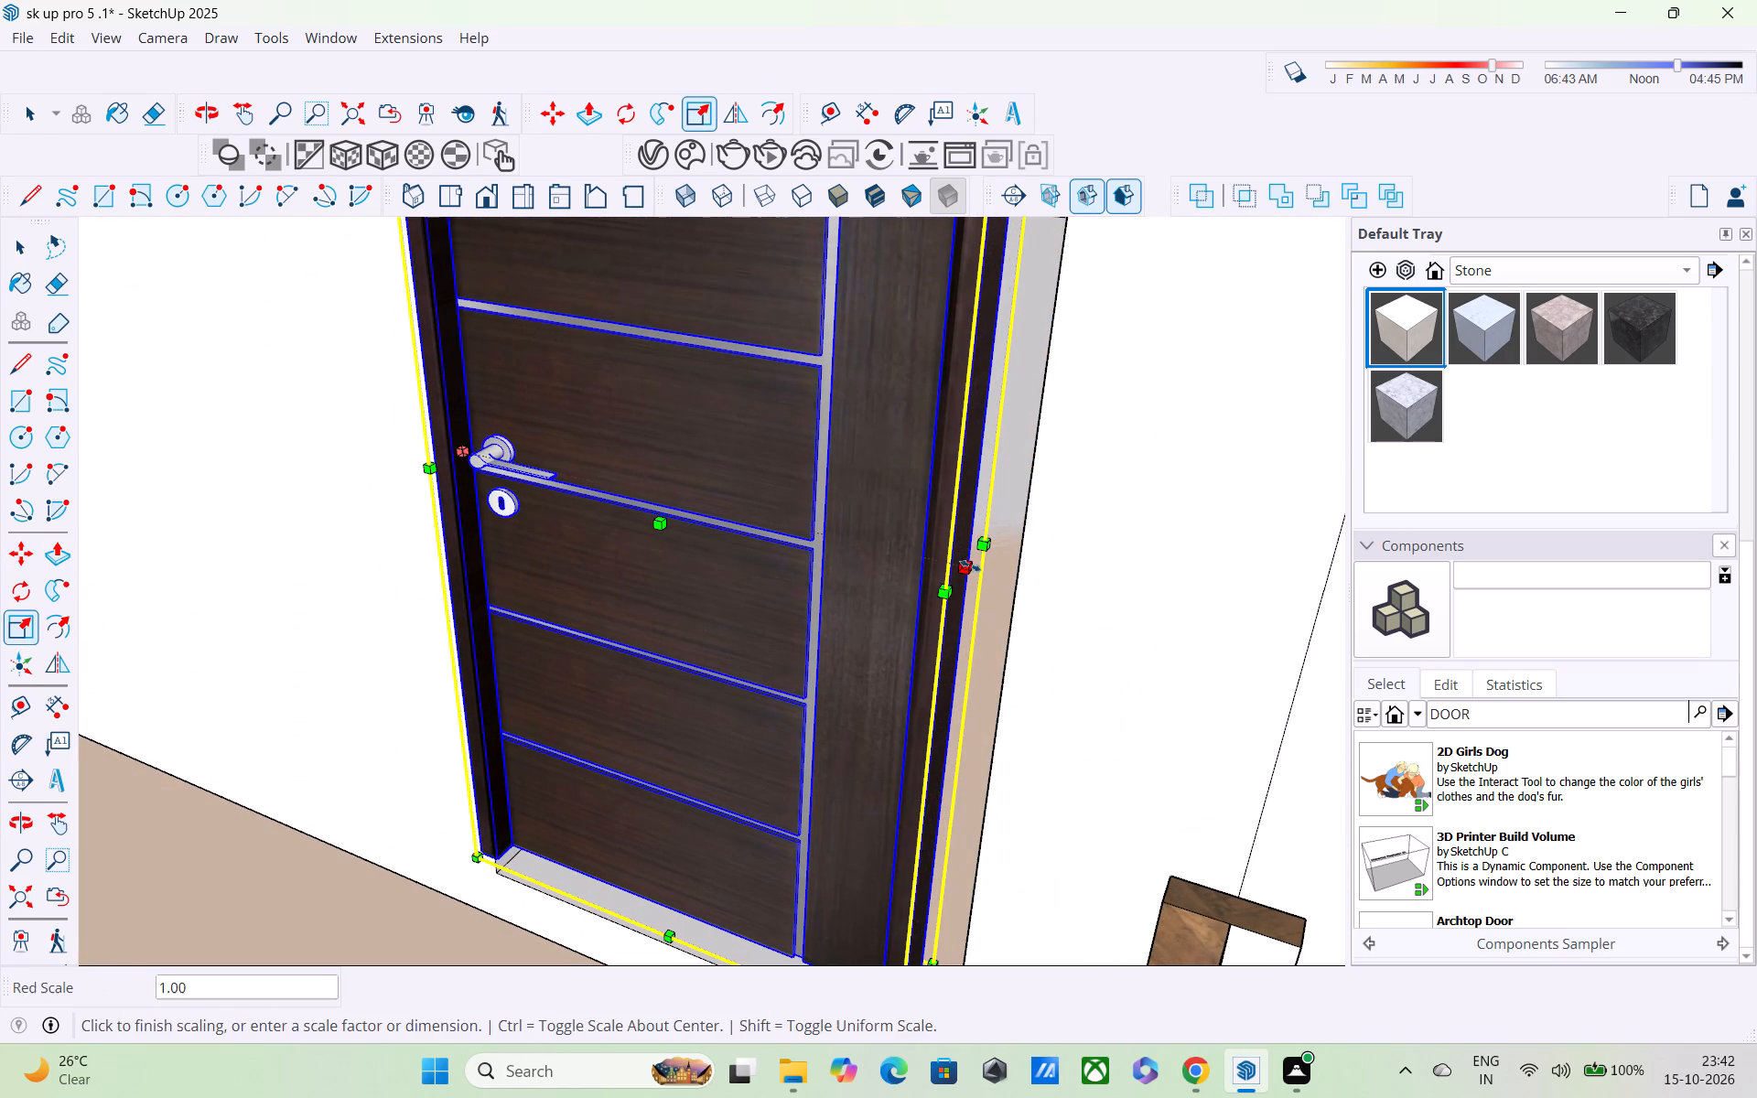
left_click(1039, 568)
scroll(996, 552, "down", 4)
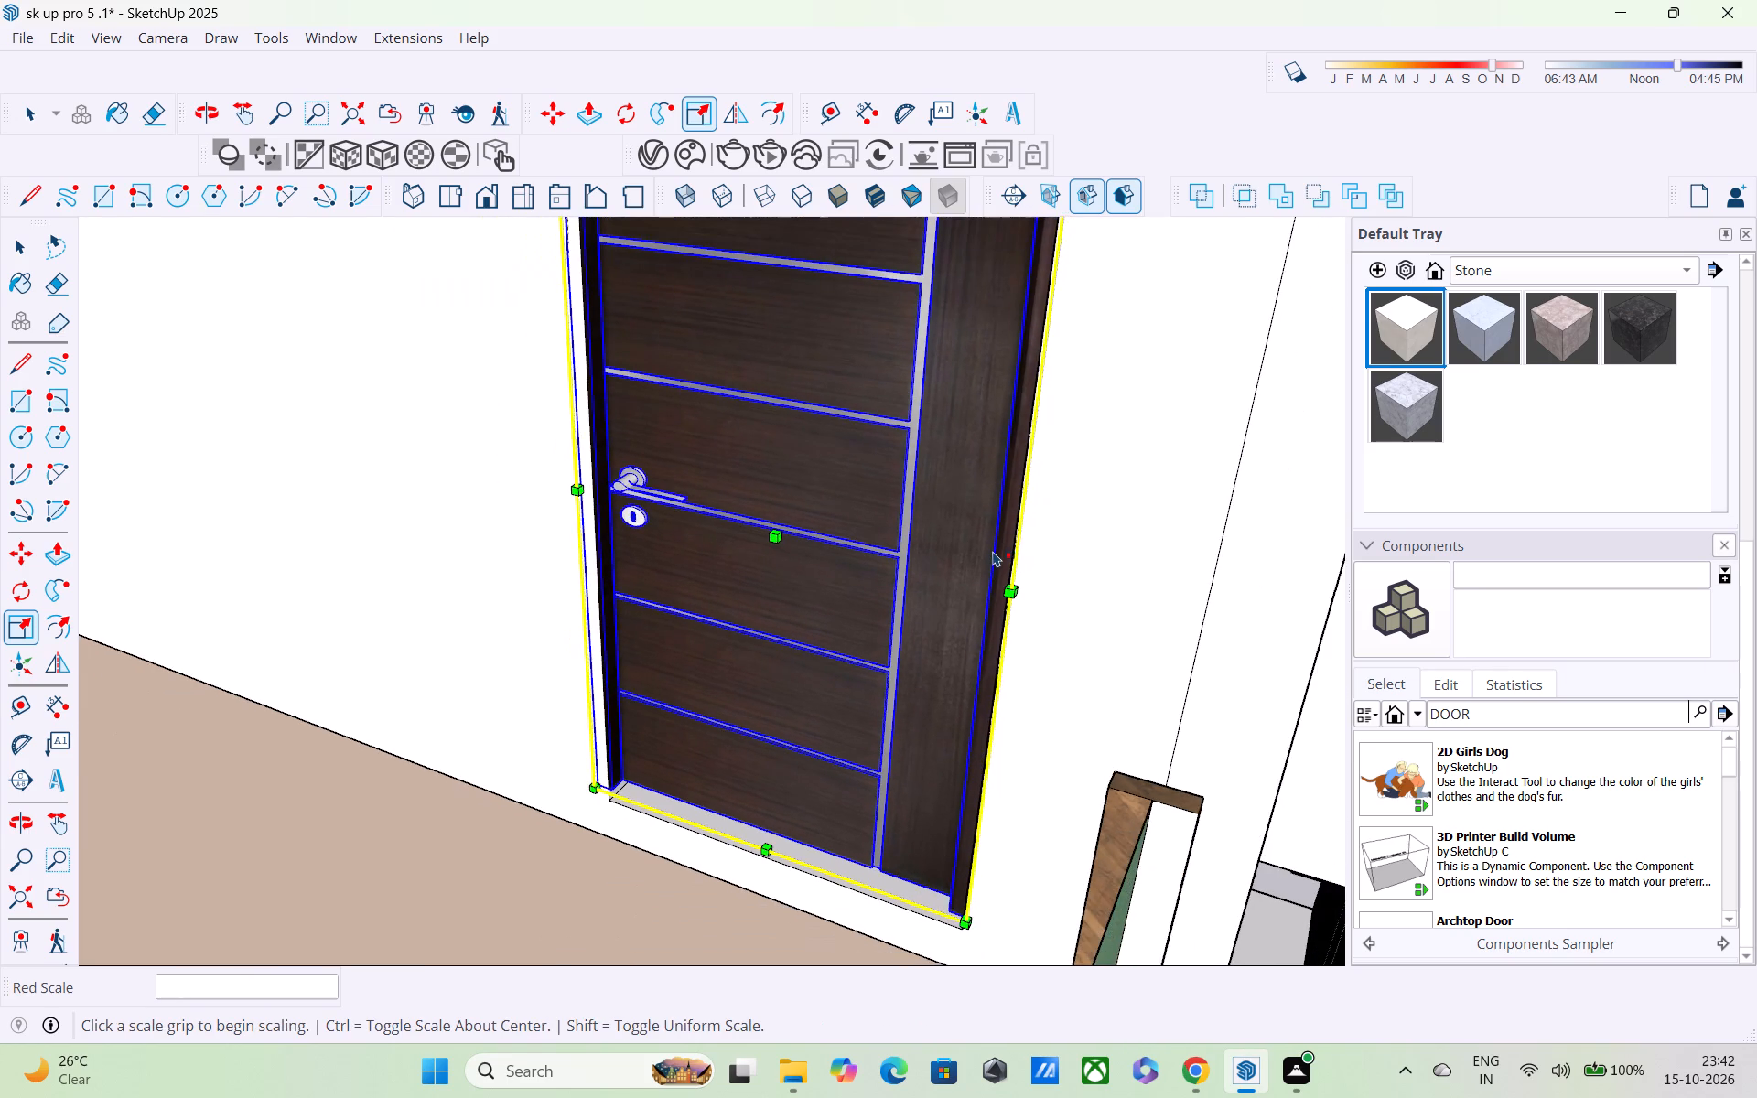
Scale the upper balcony door upward along the blue axis to reach the top of the opening.
middle_click_drag(995, 553, 1108, 794, "shift")
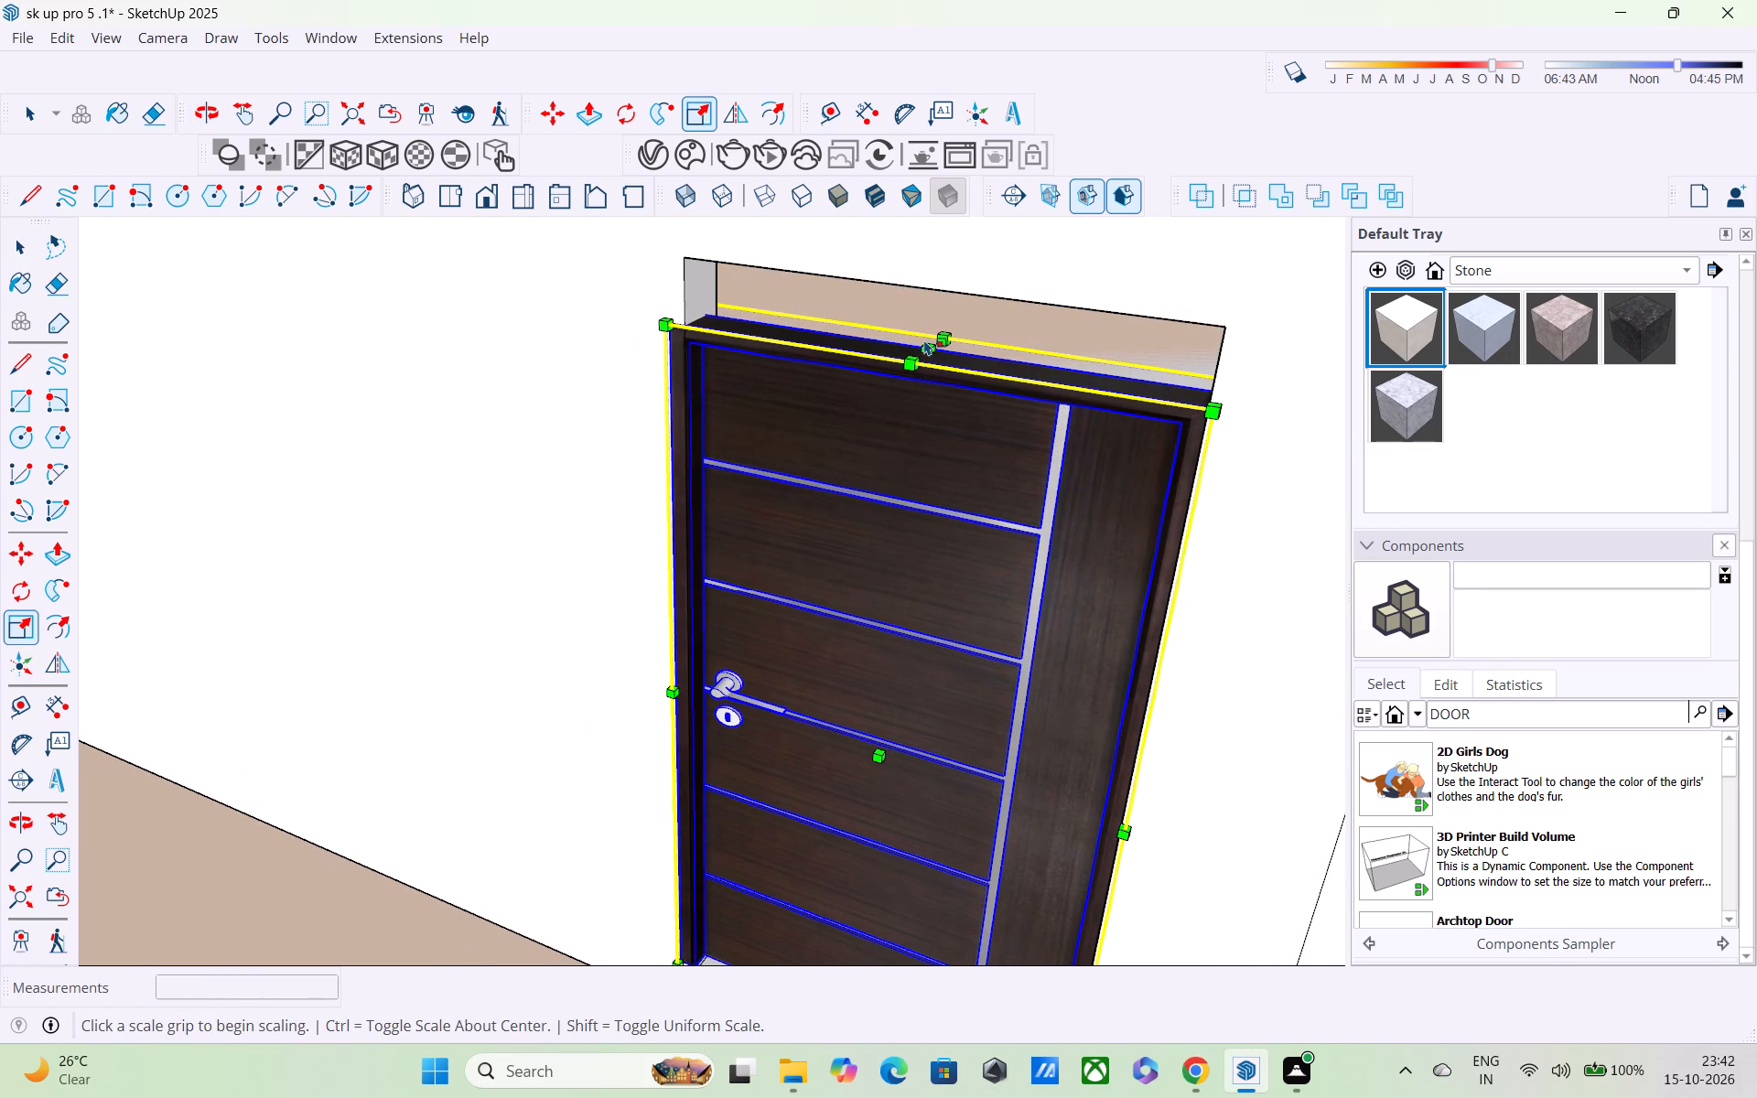
left_click(925, 339)
left_click(934, 349)
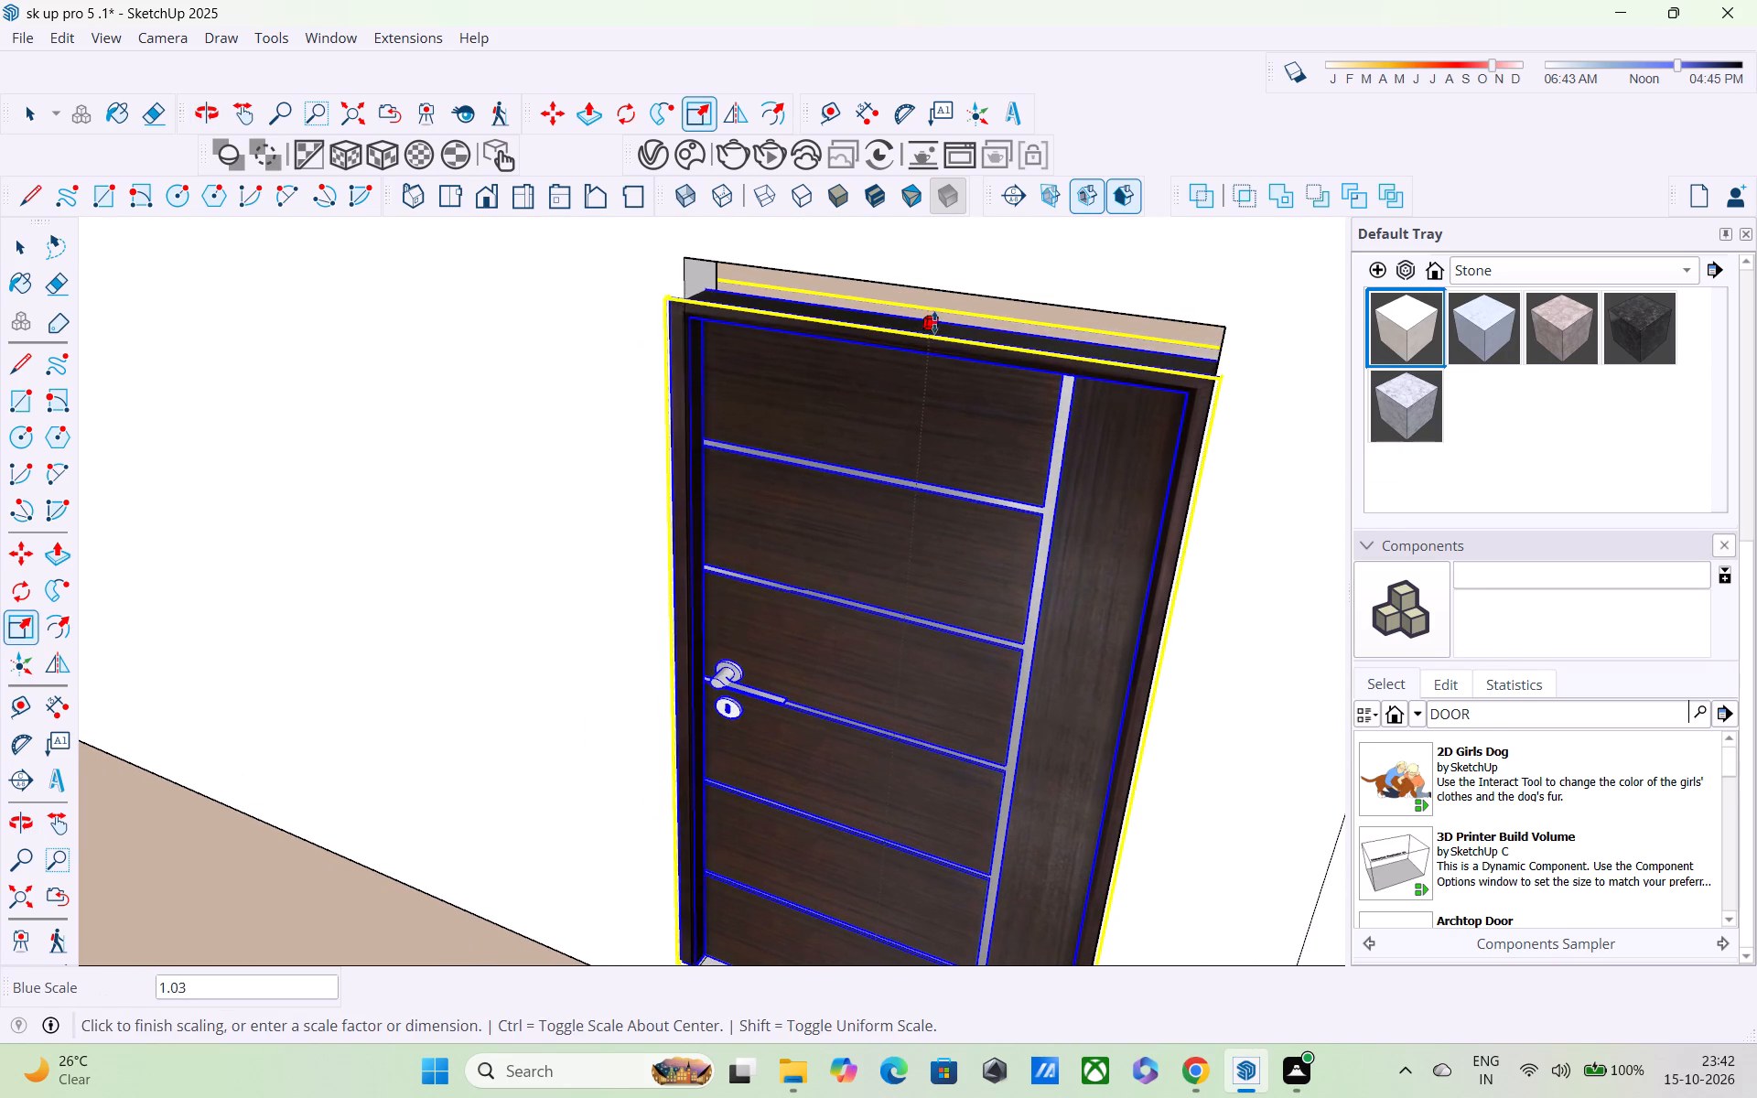
left_click(941, 294)
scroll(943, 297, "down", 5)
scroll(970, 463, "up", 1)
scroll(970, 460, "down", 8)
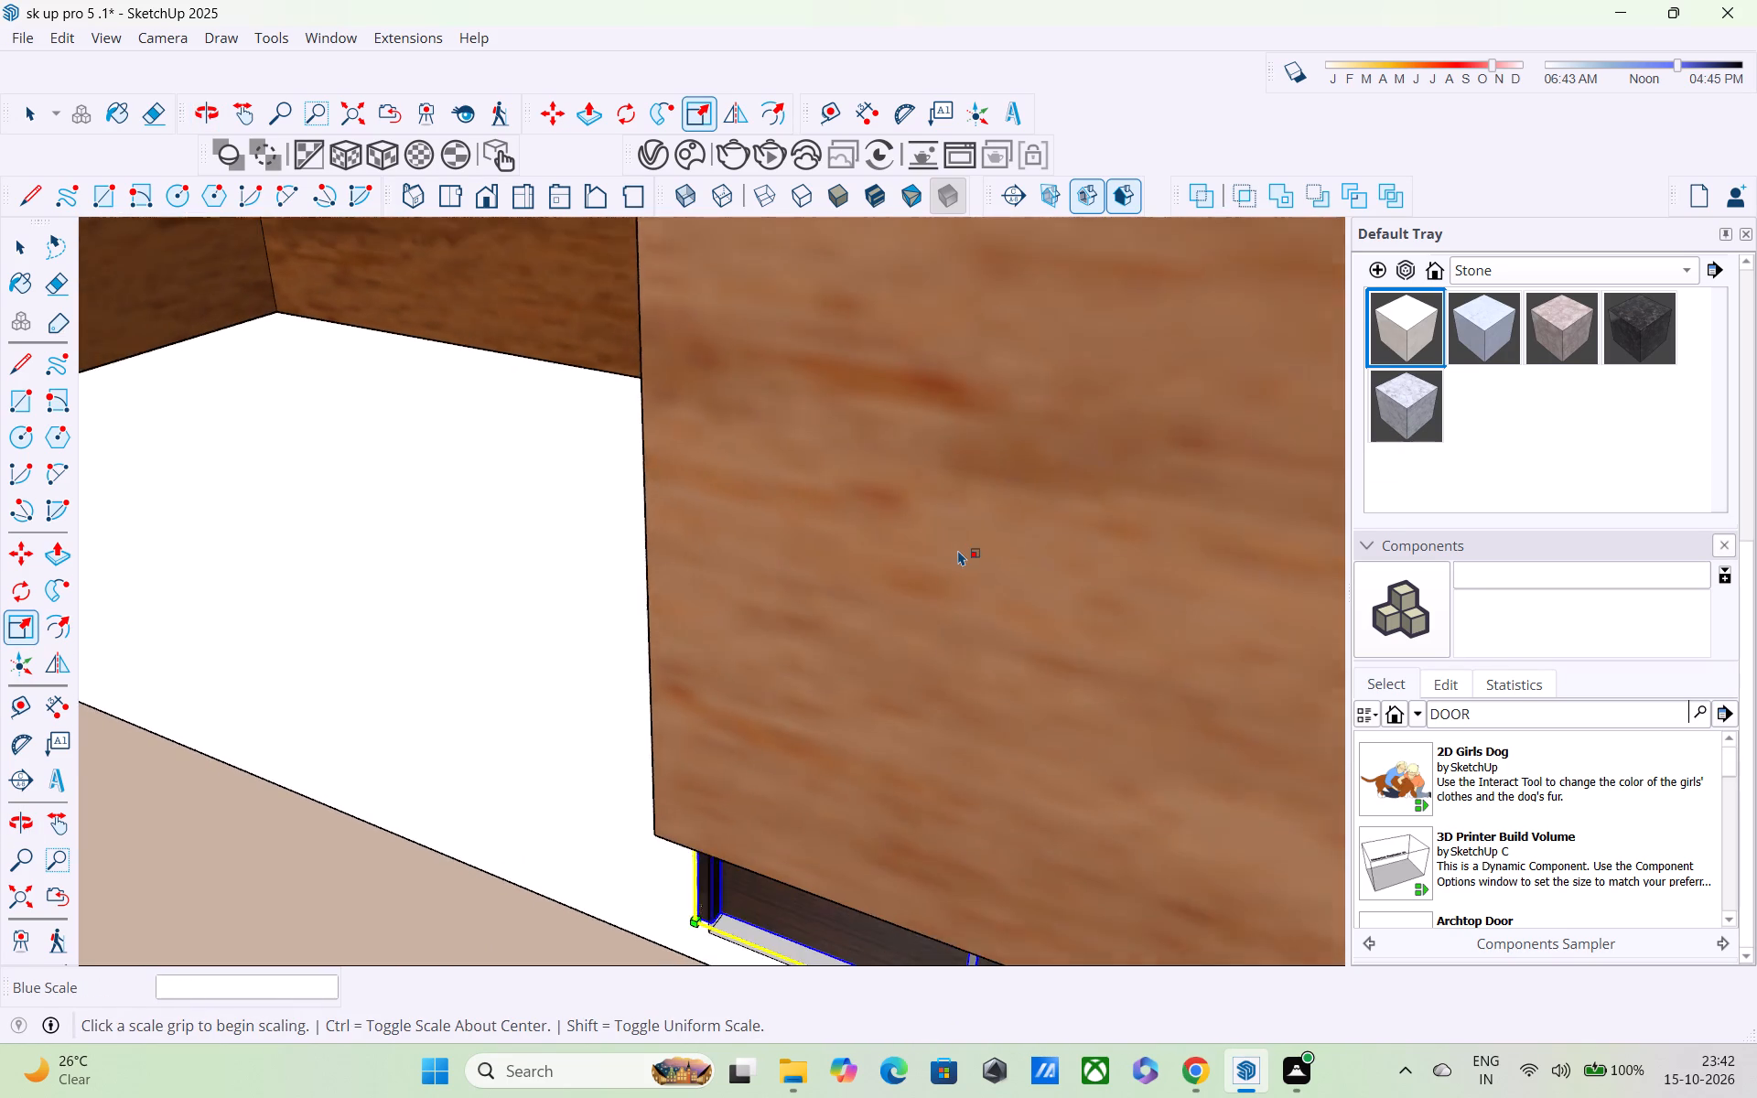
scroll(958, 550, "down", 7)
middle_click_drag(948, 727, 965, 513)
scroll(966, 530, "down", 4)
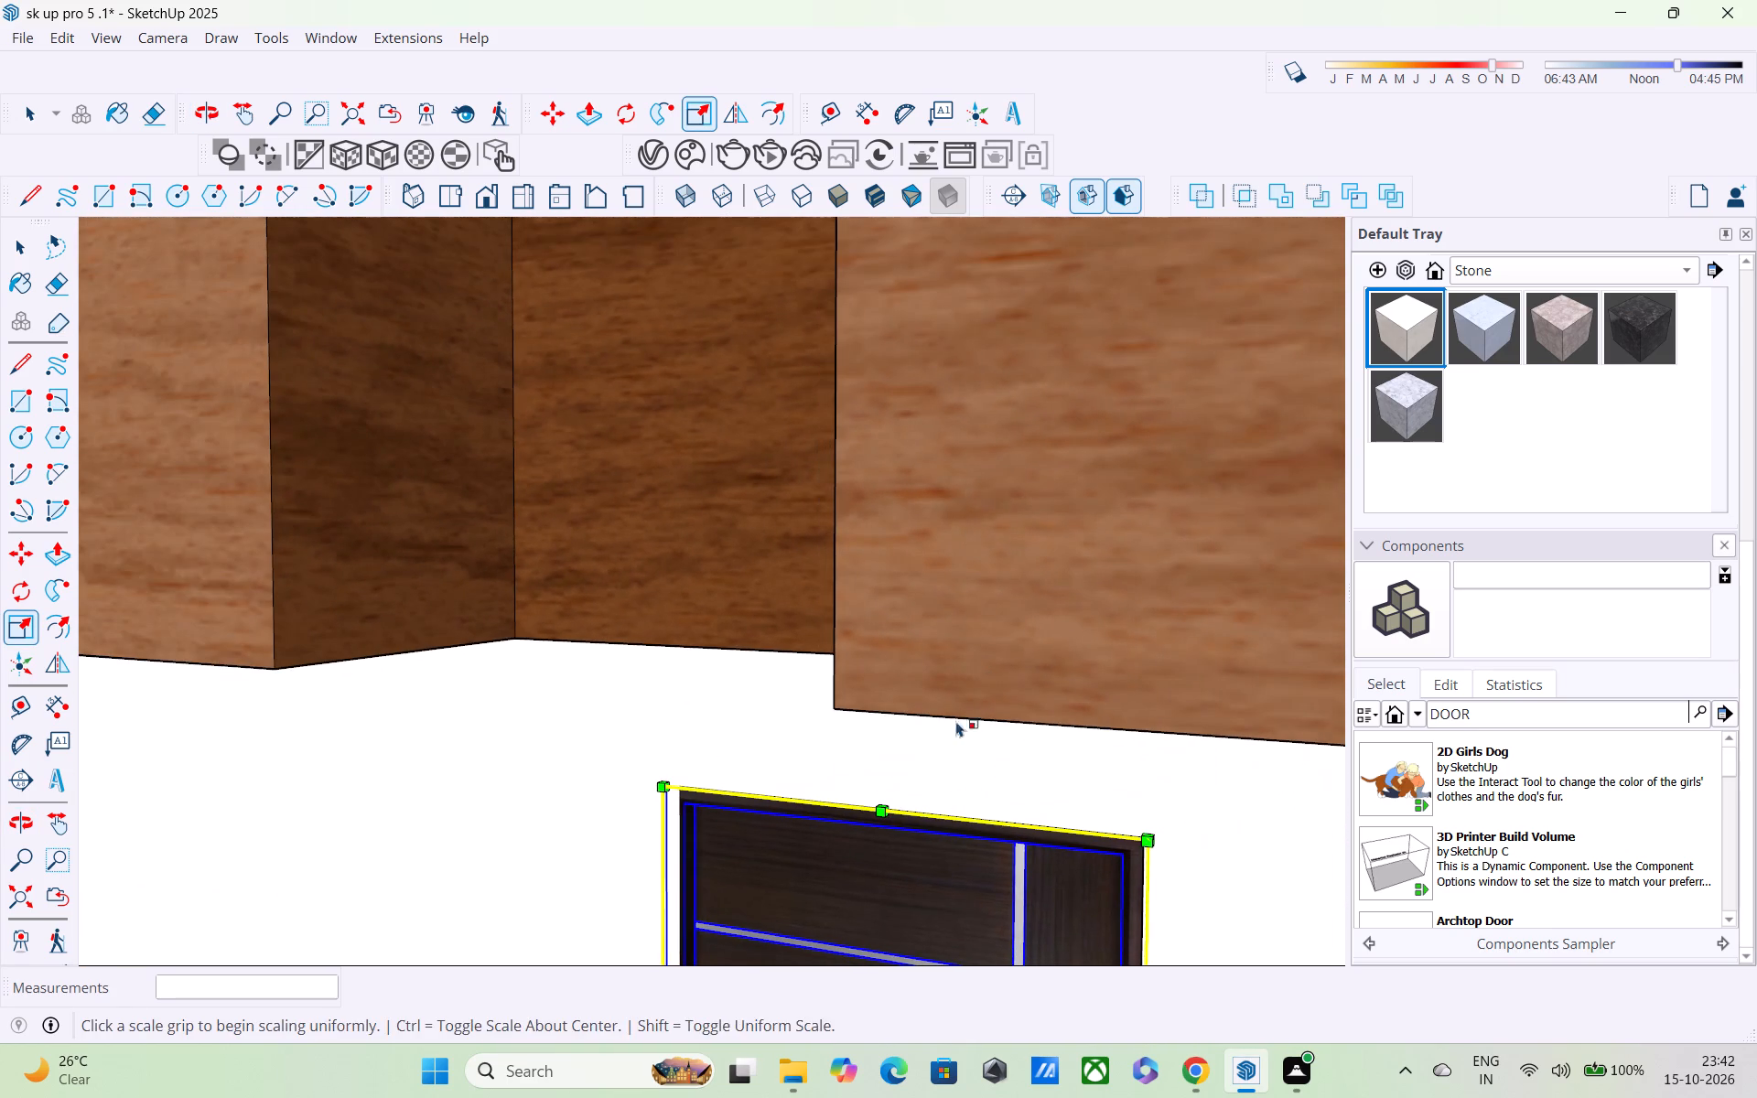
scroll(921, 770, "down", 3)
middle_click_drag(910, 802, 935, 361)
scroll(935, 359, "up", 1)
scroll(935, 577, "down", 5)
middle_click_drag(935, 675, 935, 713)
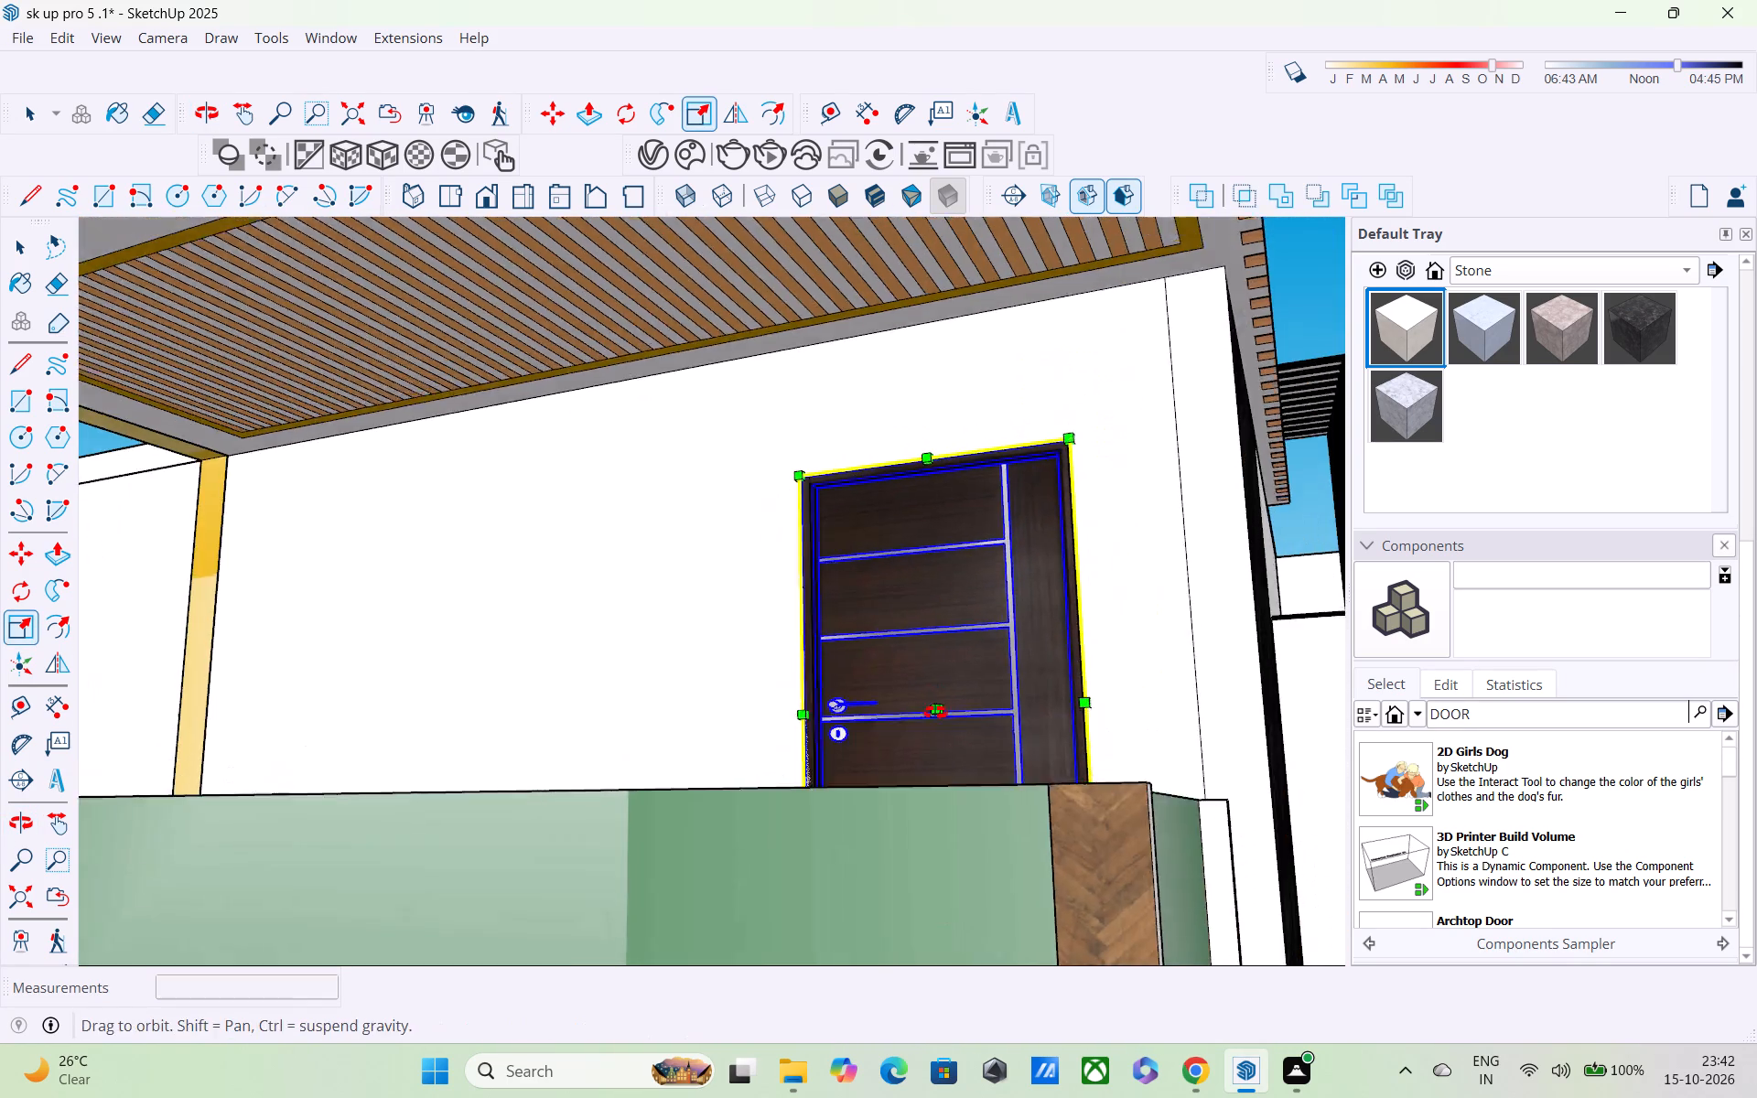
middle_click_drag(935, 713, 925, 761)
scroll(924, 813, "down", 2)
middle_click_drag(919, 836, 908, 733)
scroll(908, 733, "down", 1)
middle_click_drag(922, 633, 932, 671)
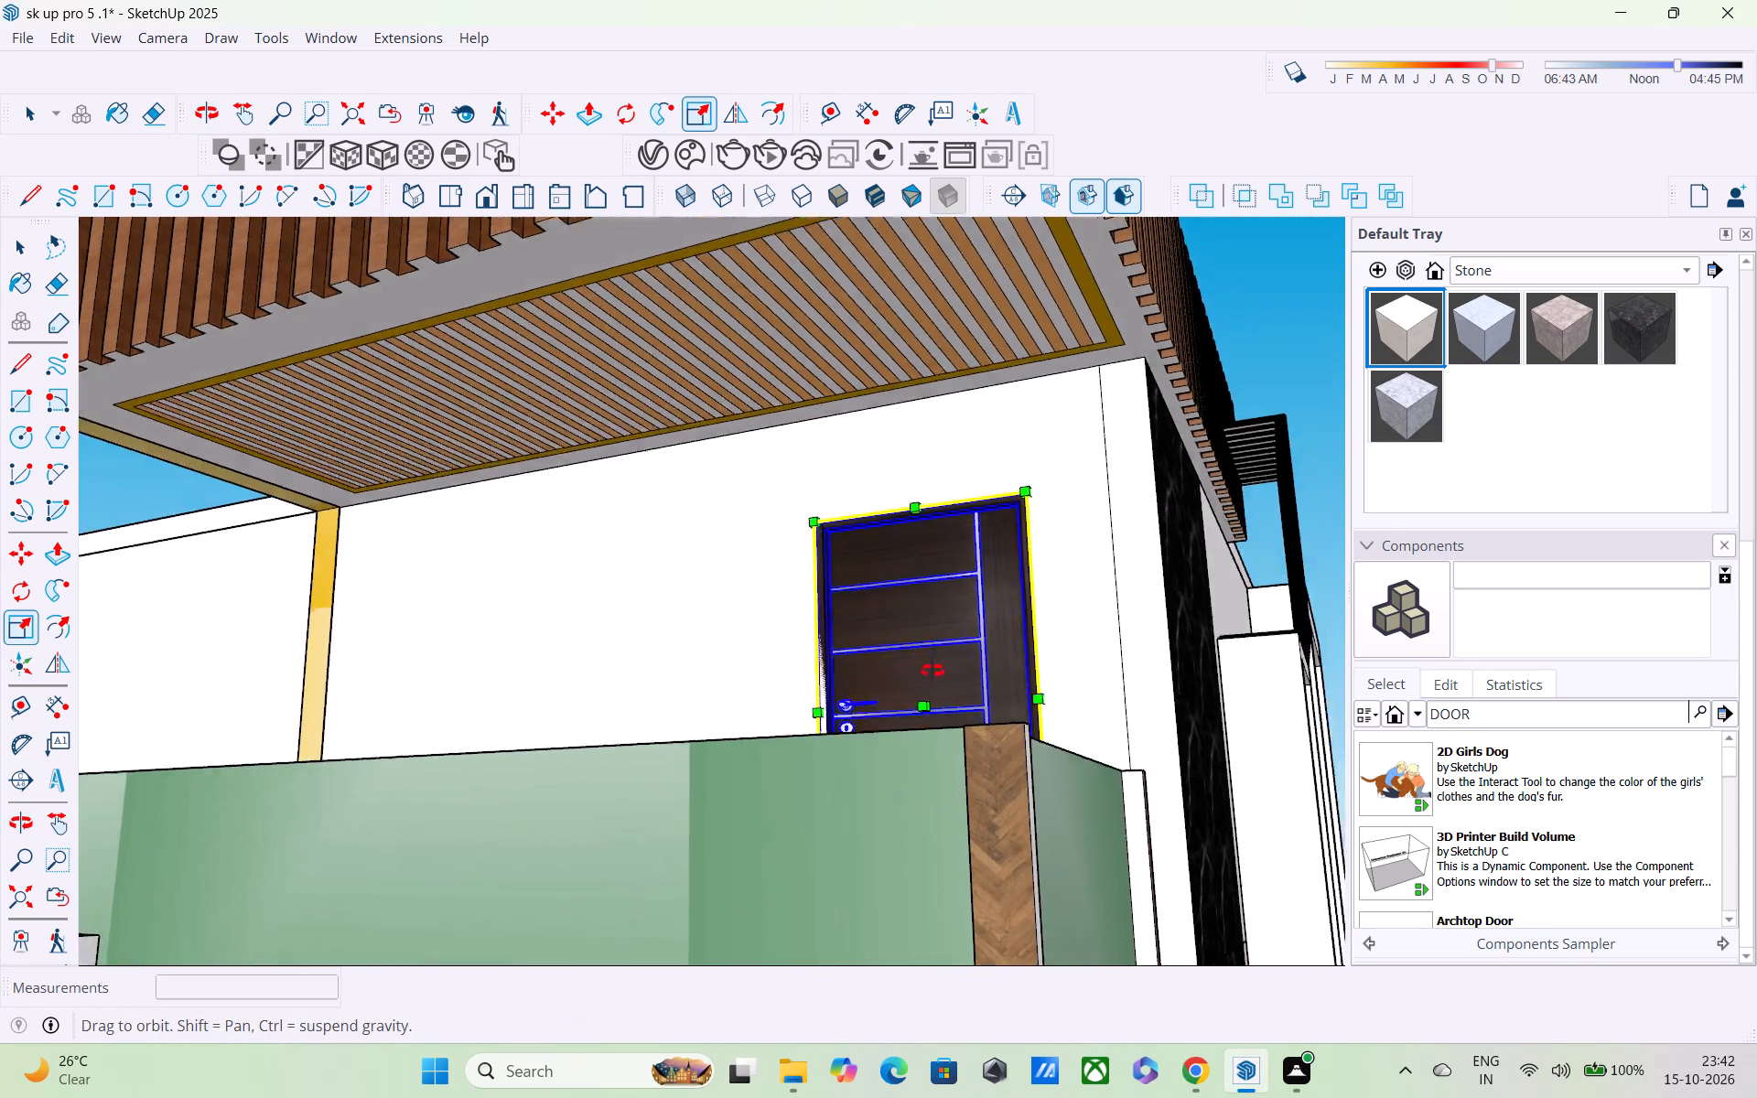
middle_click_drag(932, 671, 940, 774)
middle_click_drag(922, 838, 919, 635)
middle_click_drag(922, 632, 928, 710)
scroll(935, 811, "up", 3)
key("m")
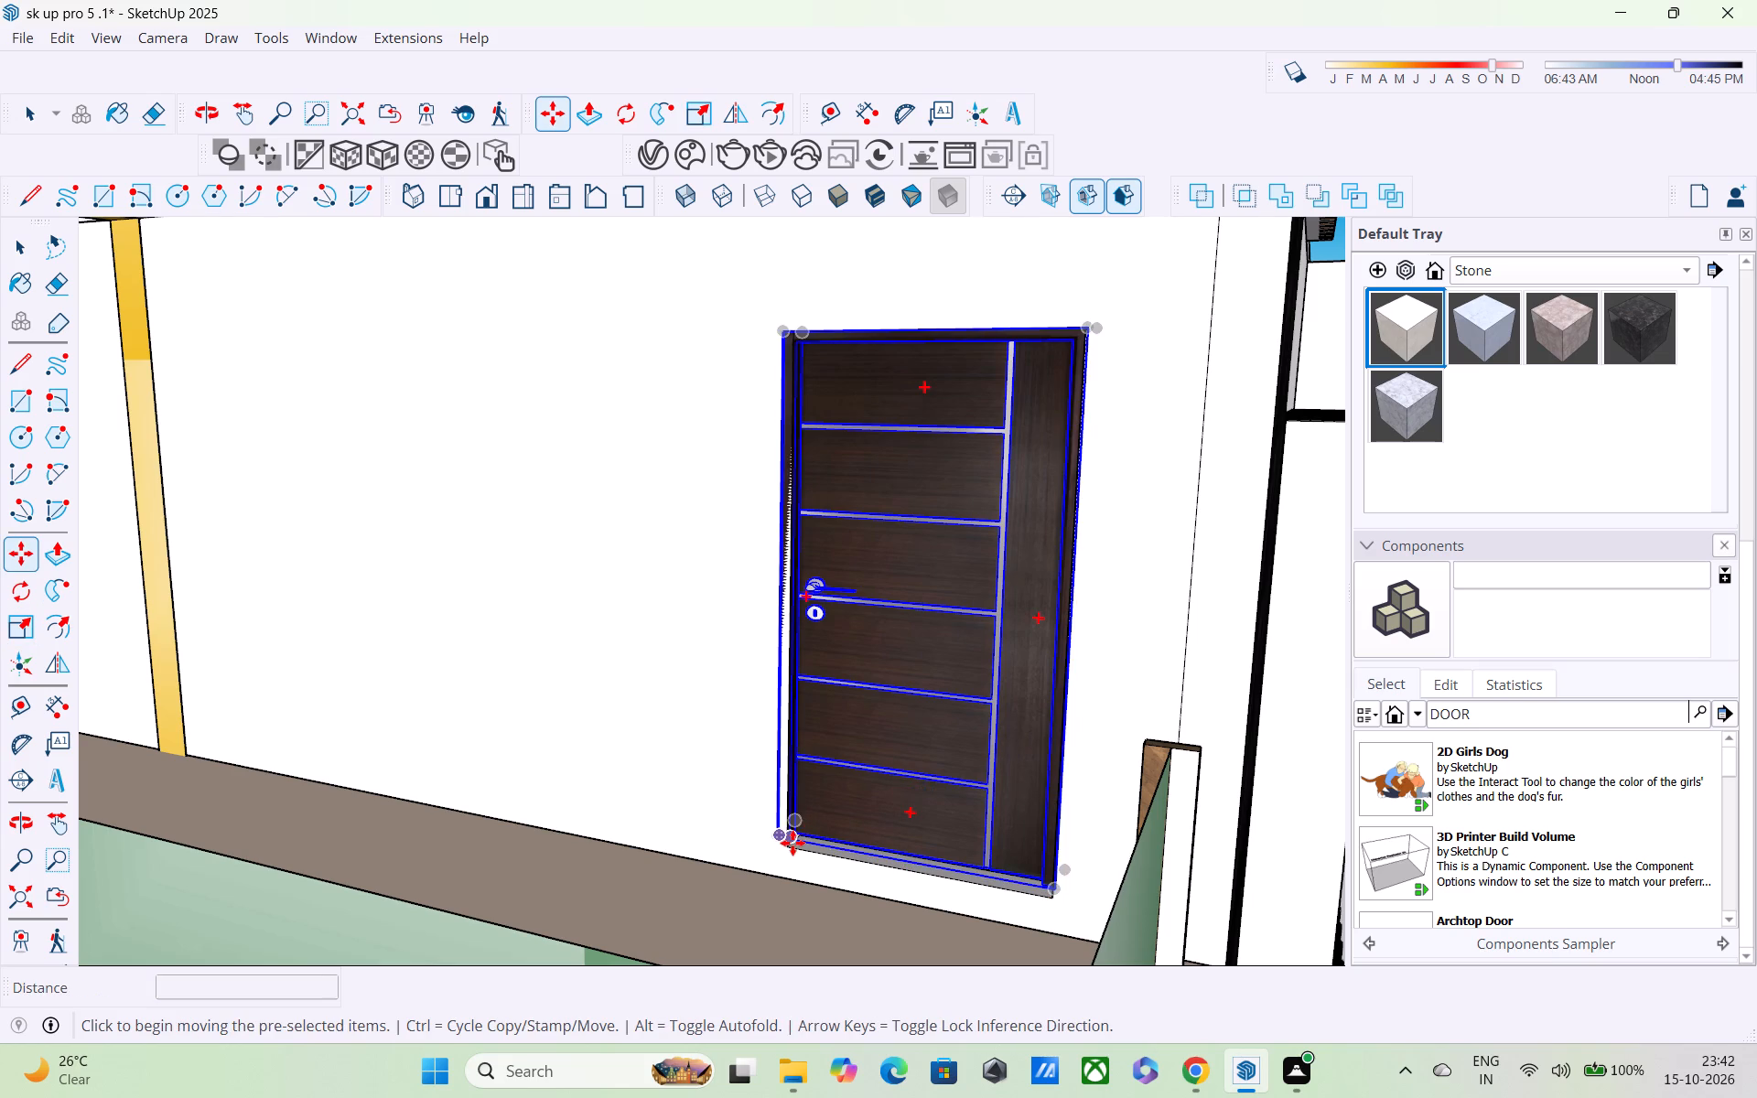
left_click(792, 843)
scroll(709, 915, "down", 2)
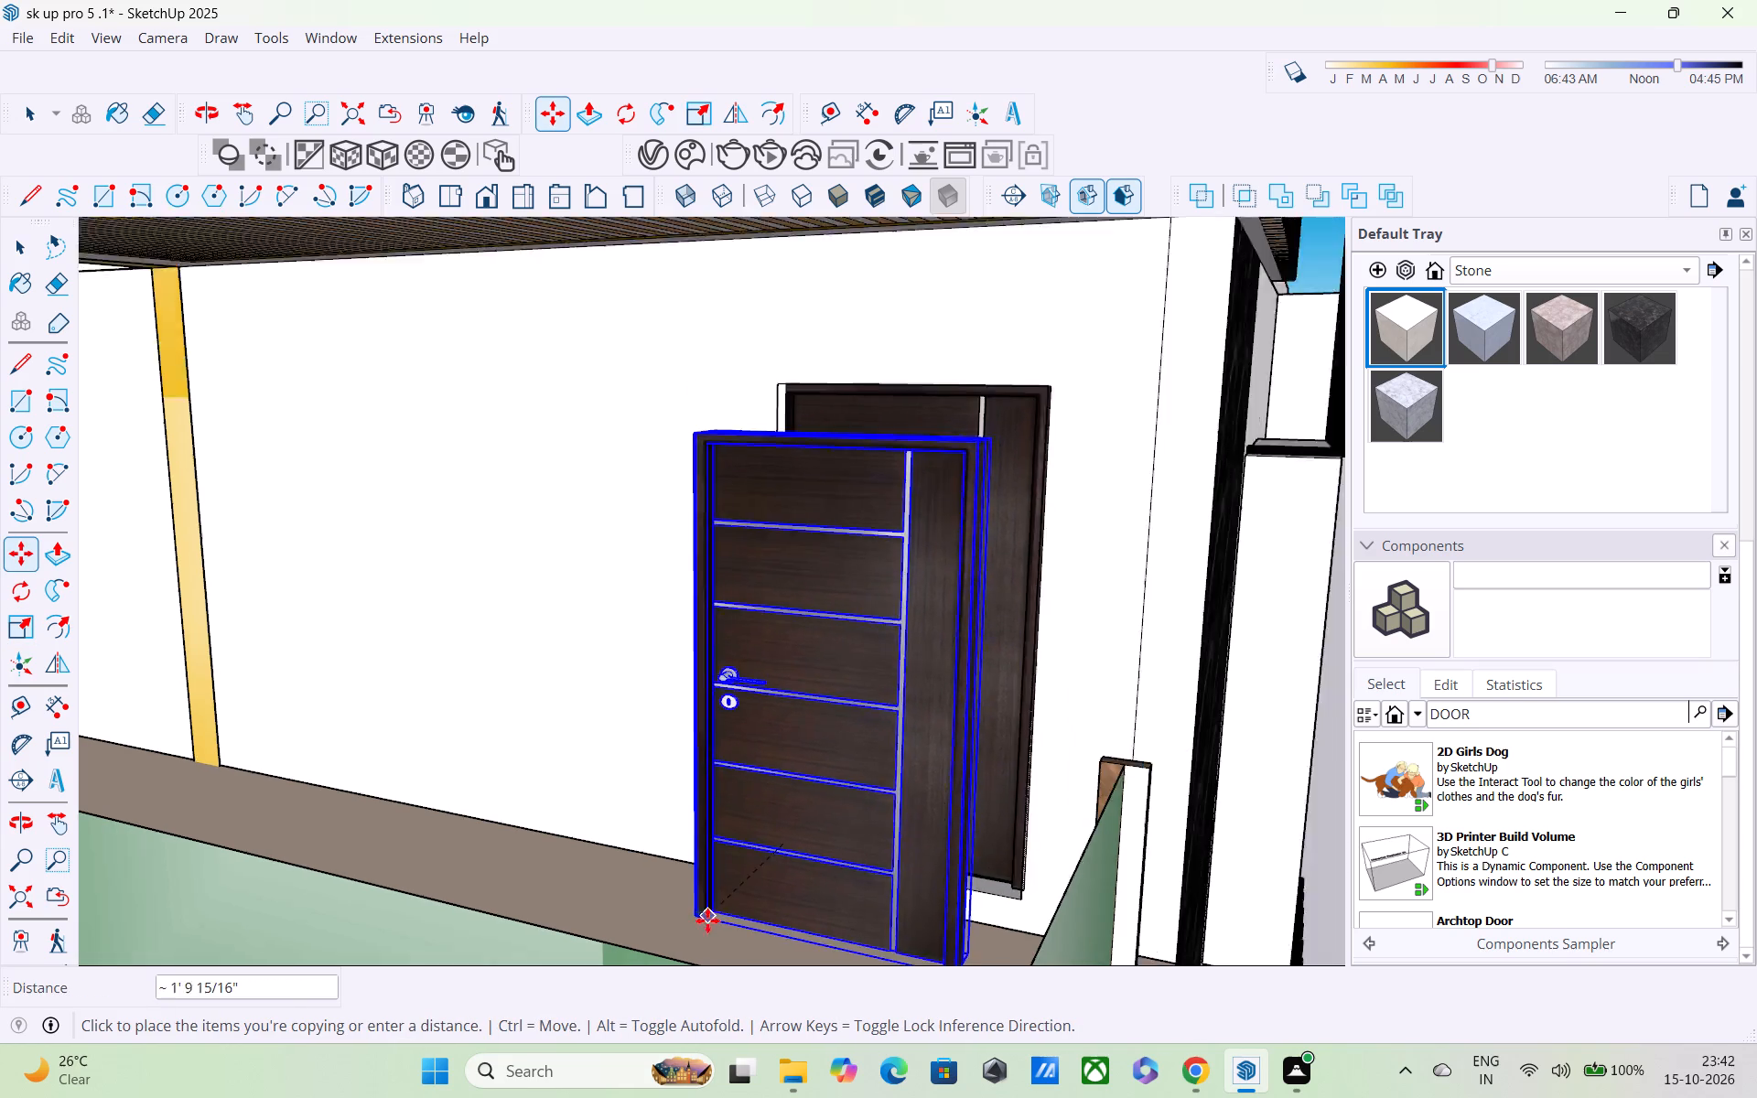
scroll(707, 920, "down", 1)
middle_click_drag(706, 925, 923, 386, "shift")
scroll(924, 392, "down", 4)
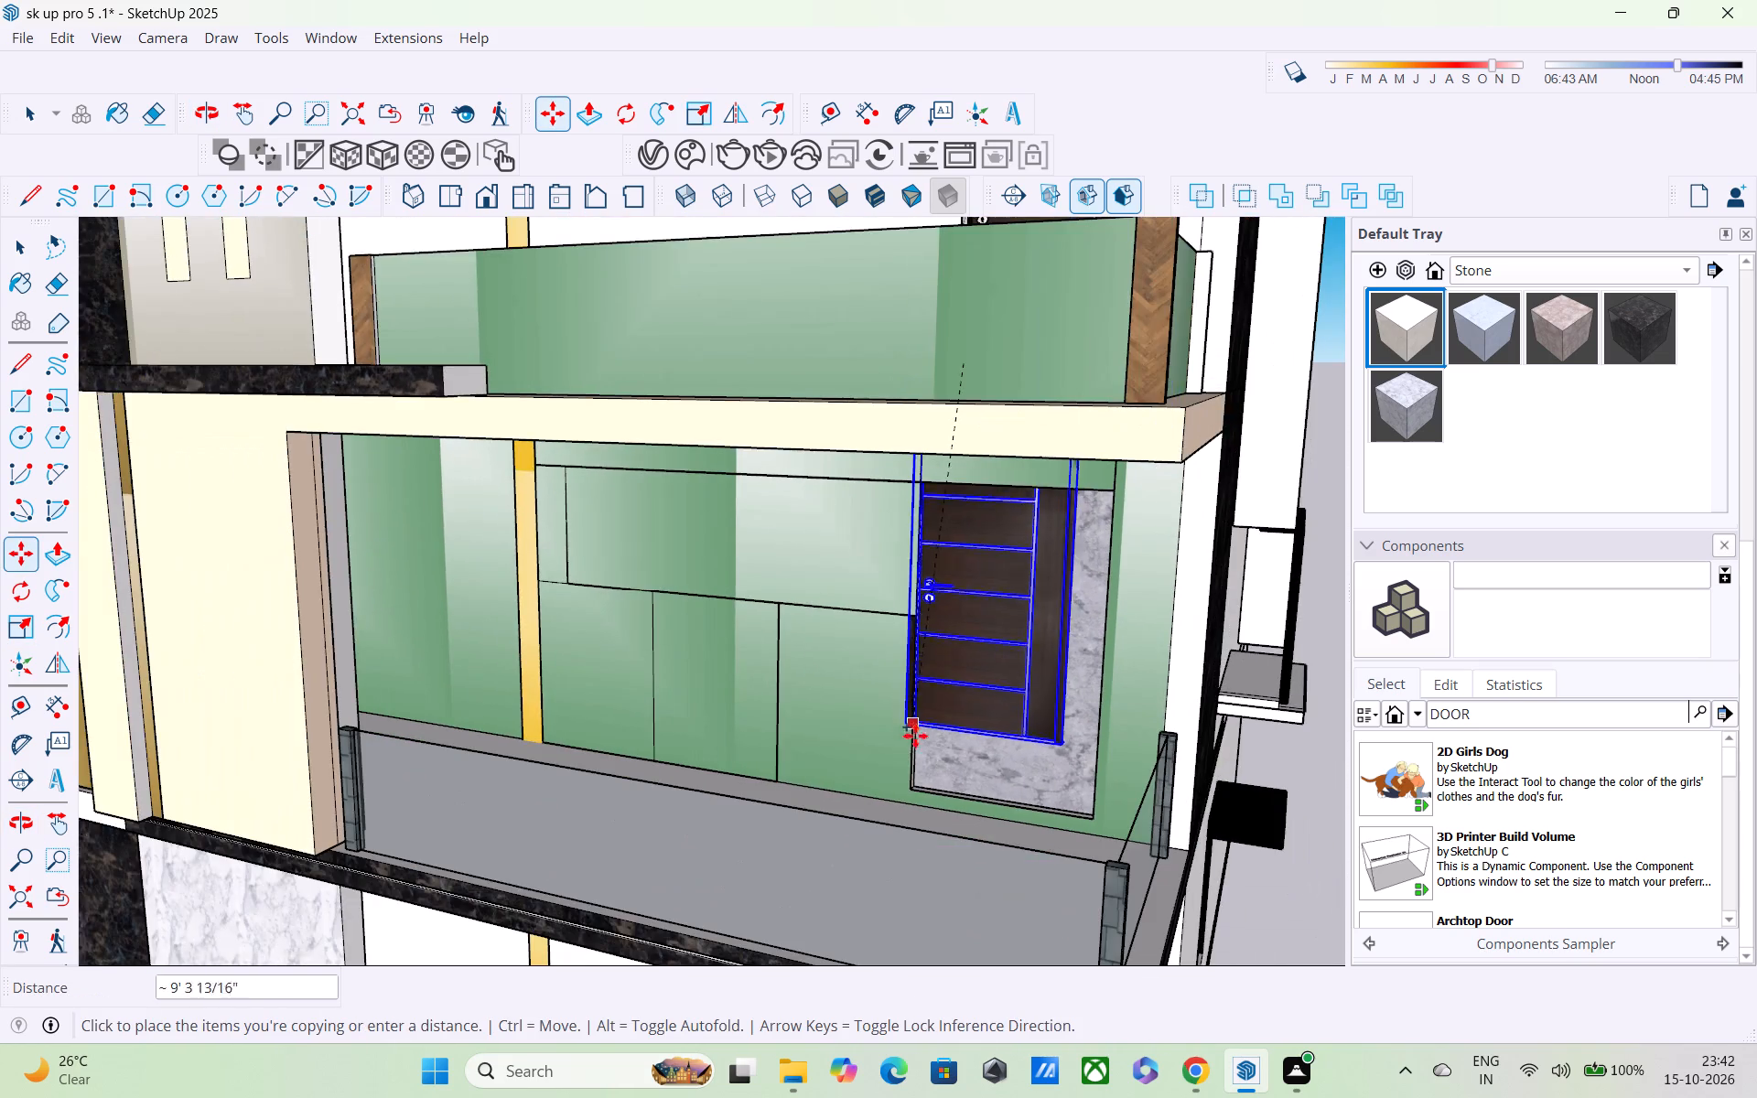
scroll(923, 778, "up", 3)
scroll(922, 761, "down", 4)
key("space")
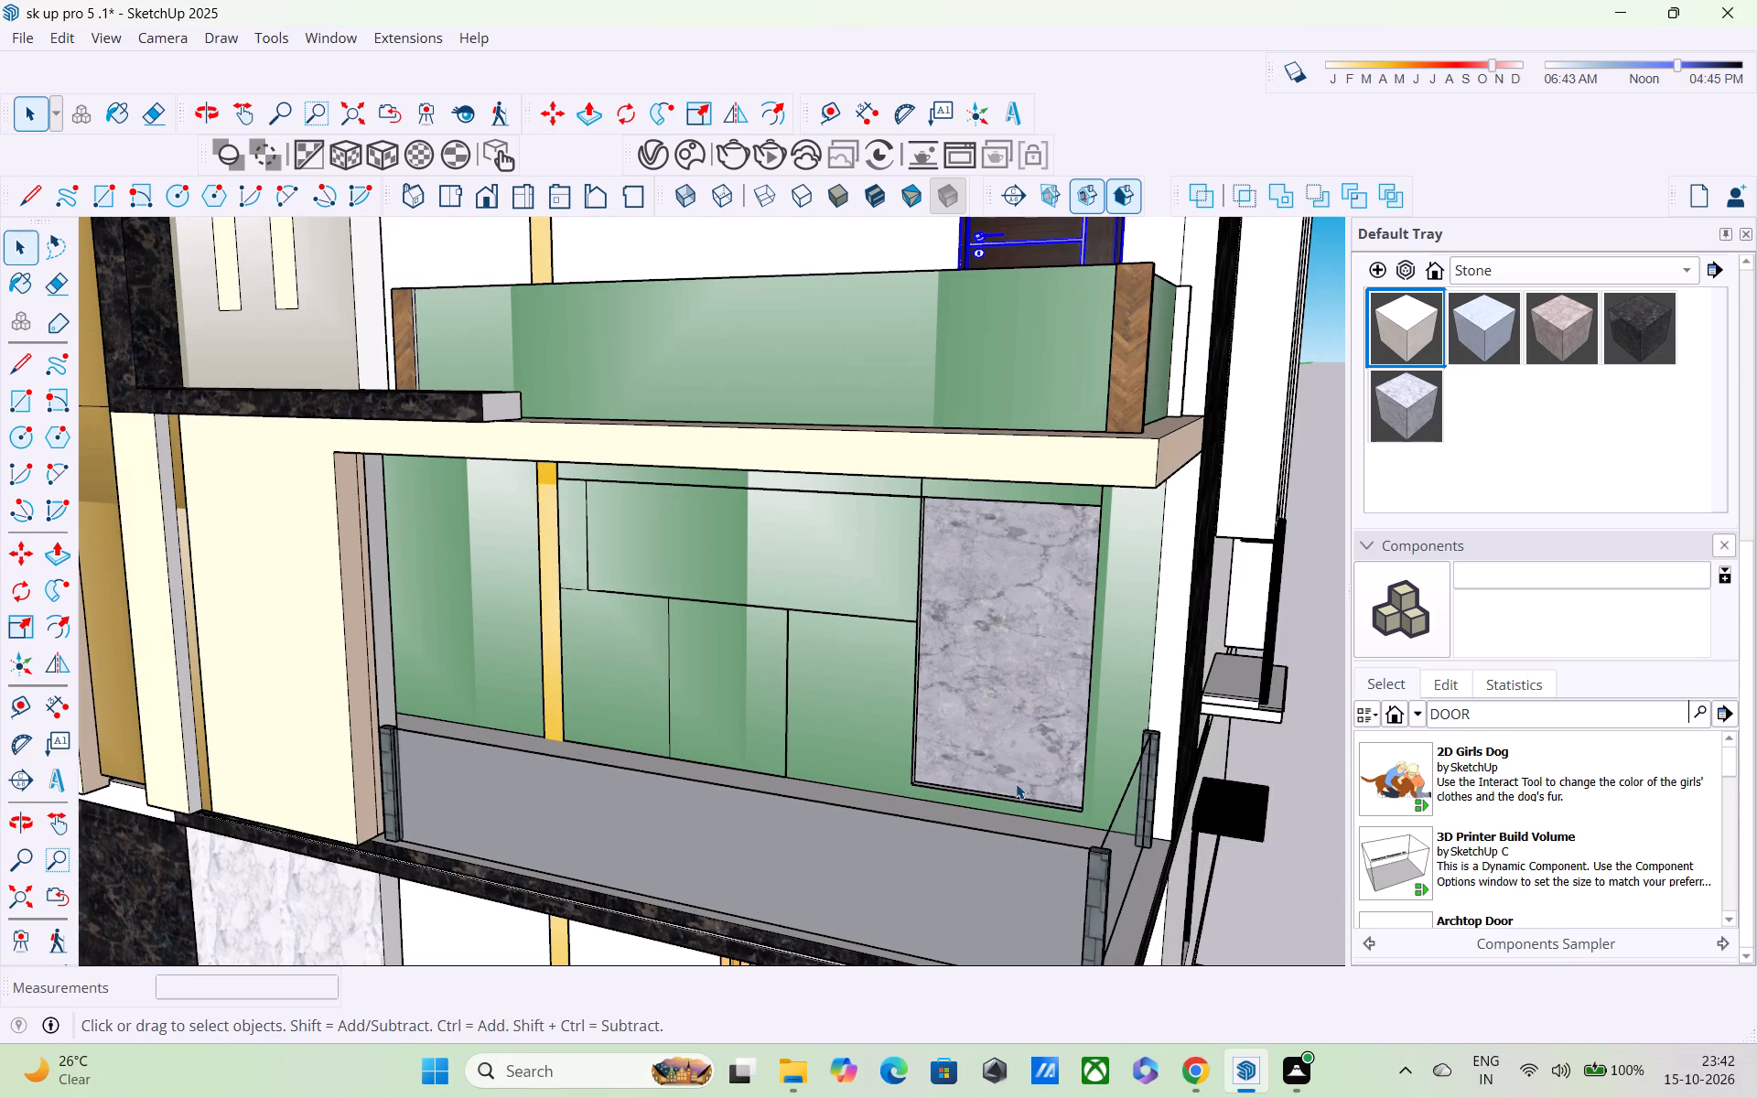
Delete the marble-textured face filling the door opening in the lower balcony's green back wall.
left_click(997, 688)
key("Delete")
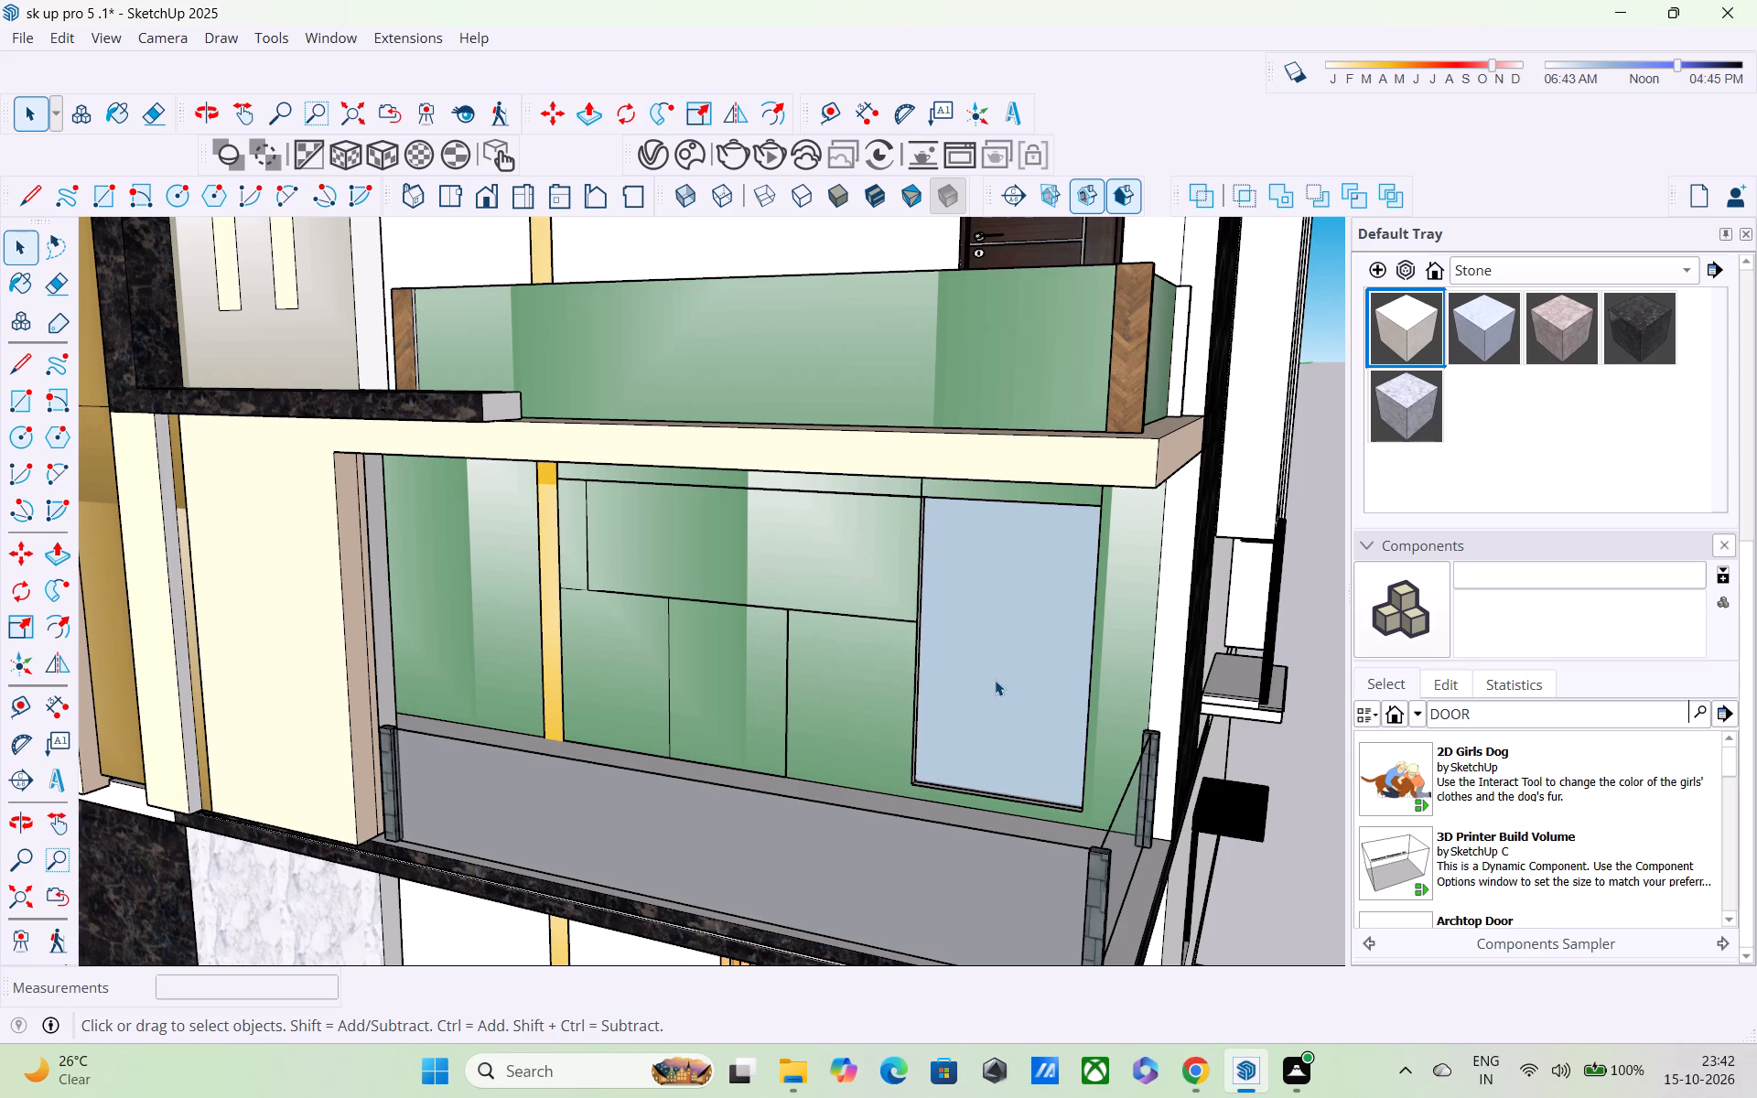
Copy the upper balcony door about 11' 1 3/8" down to the bottom corner of the lower balcony's door opening.
scroll(1045, 388, "down", 2)
middle_click_drag(1060, 330, 1061, 527)
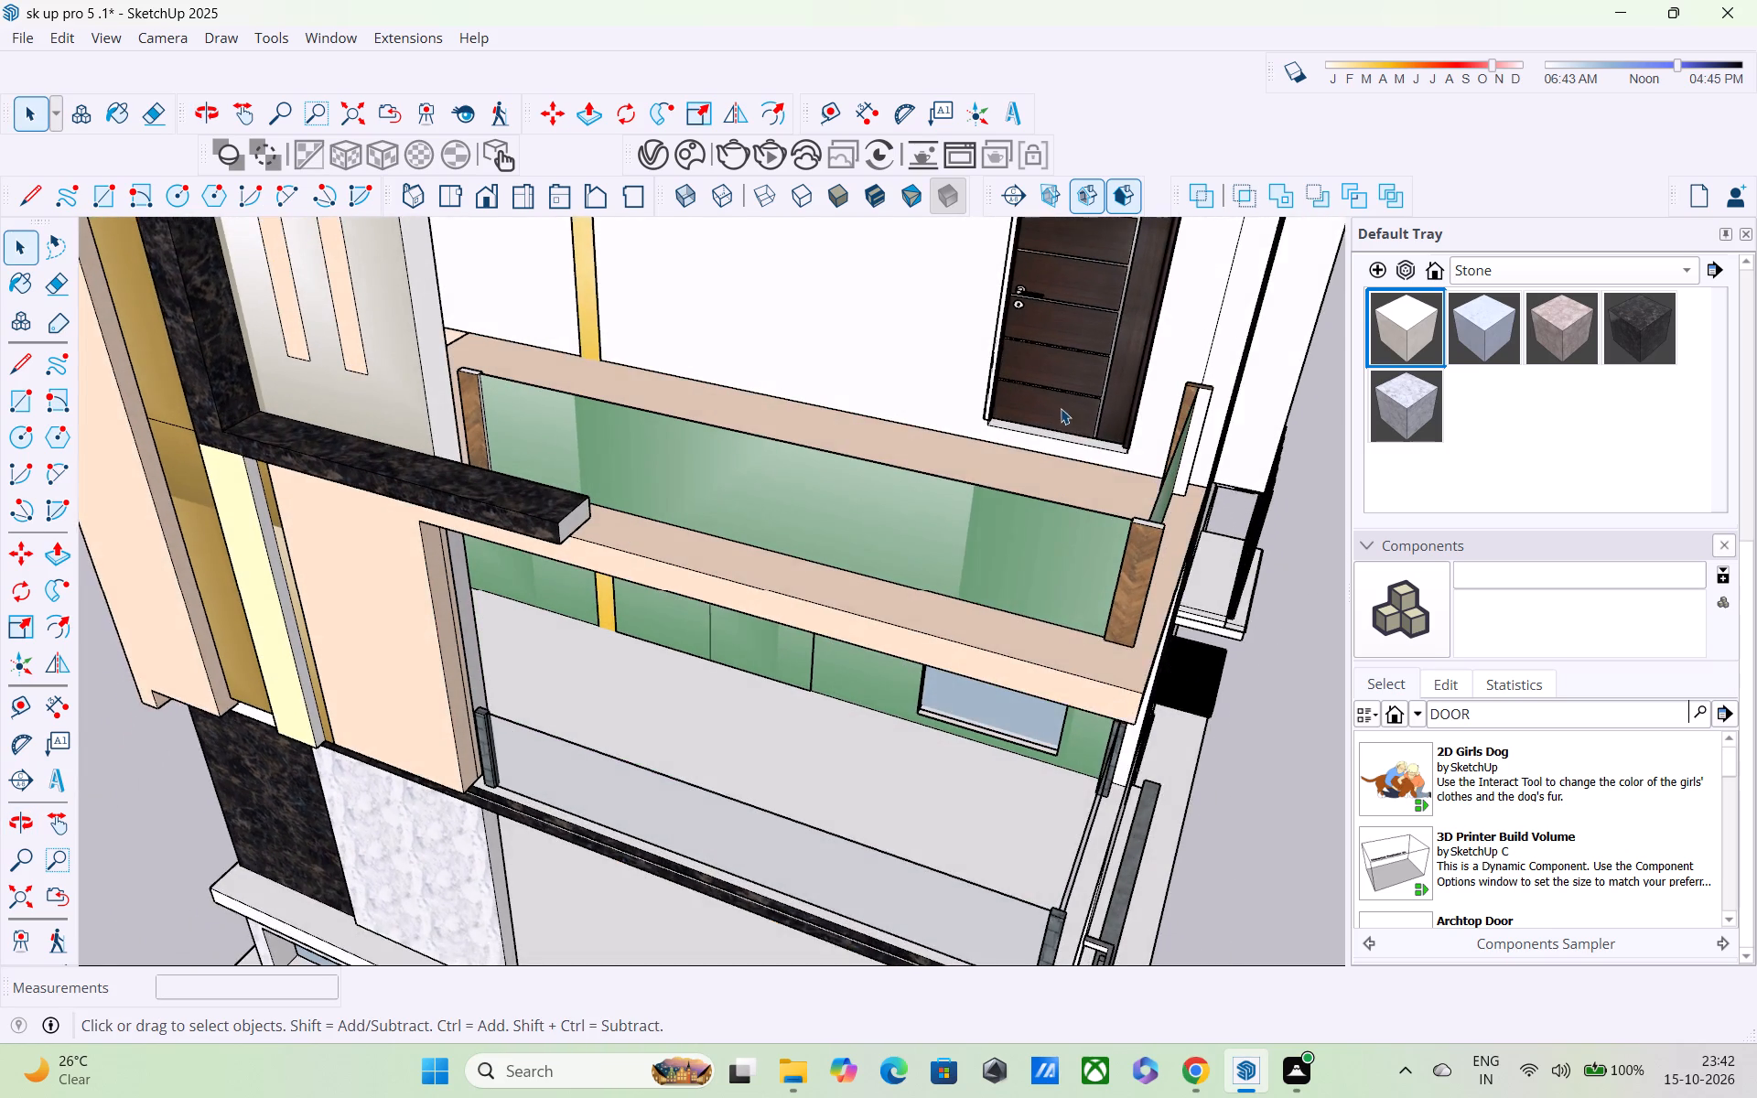
scroll(1060, 407, "up", 2)
left_click(1053, 382)
key("m")
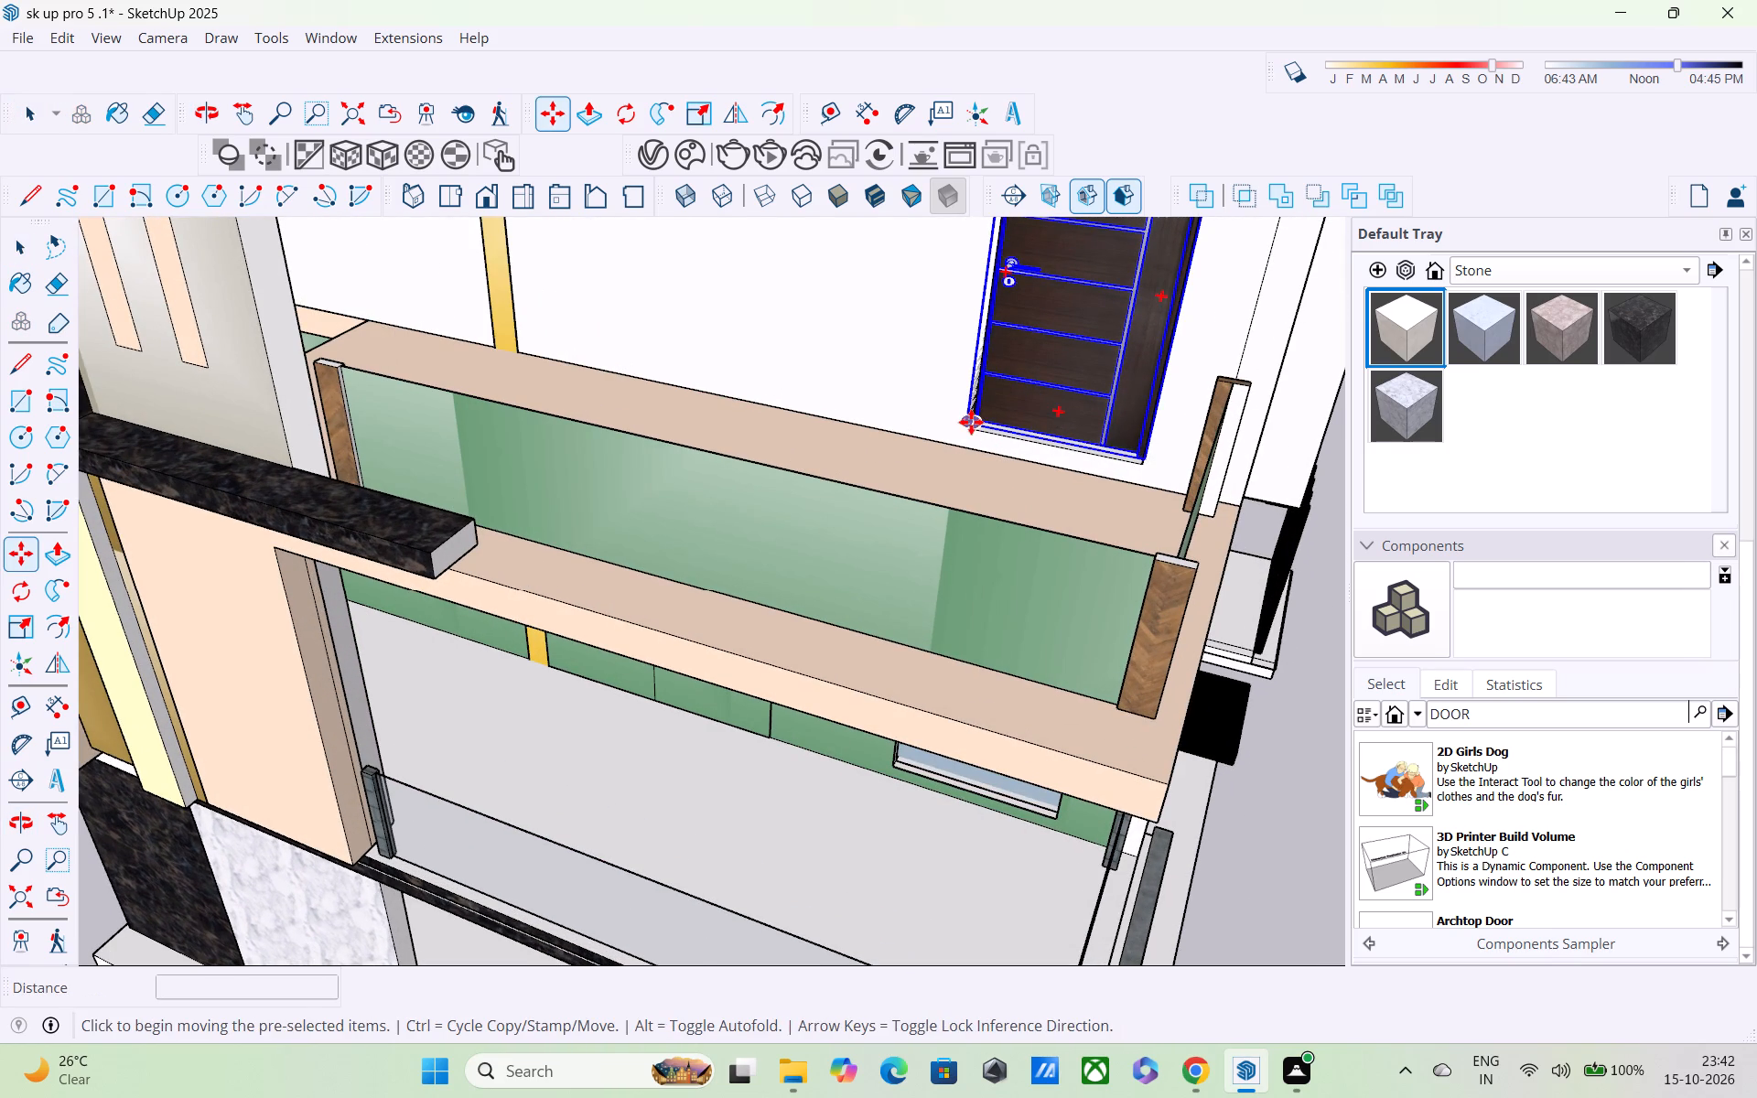
left_click(971, 420)
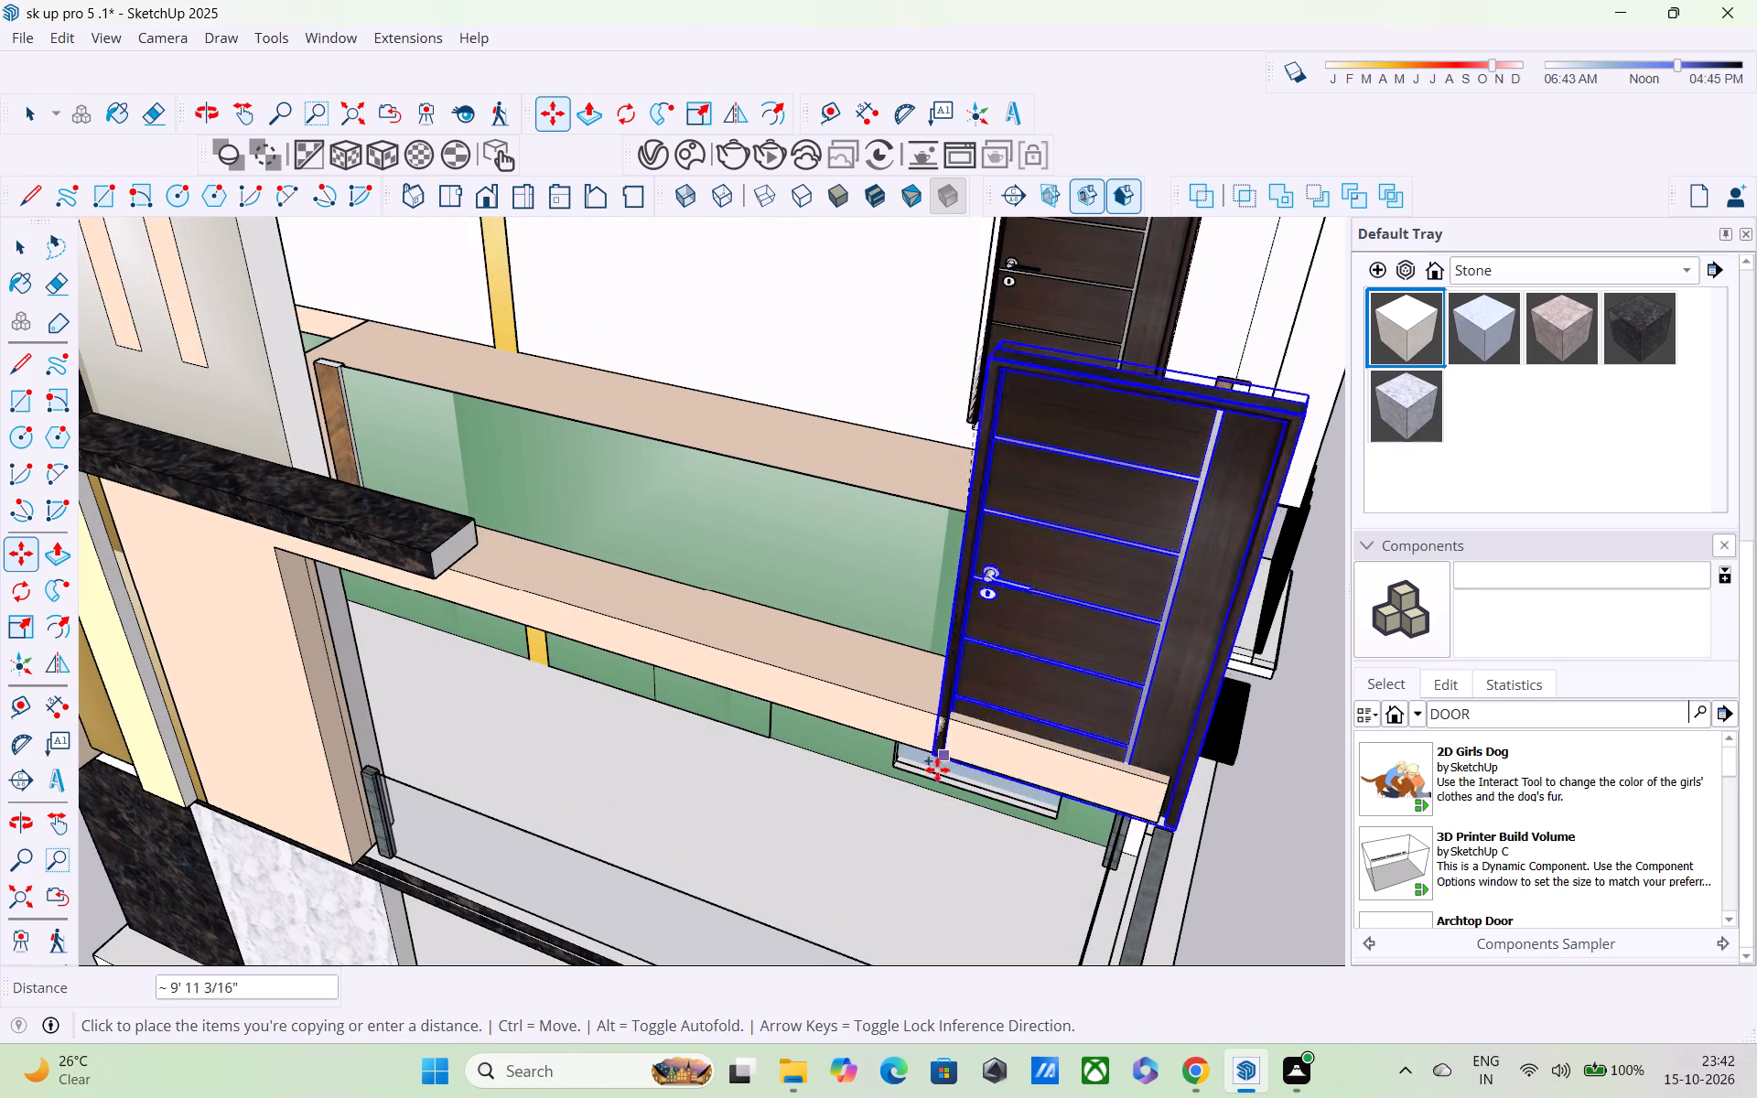
scroll(927, 791, "down", 1)
middle_click_drag(915, 785, 955, 623)
scroll(947, 638, "up", 3)
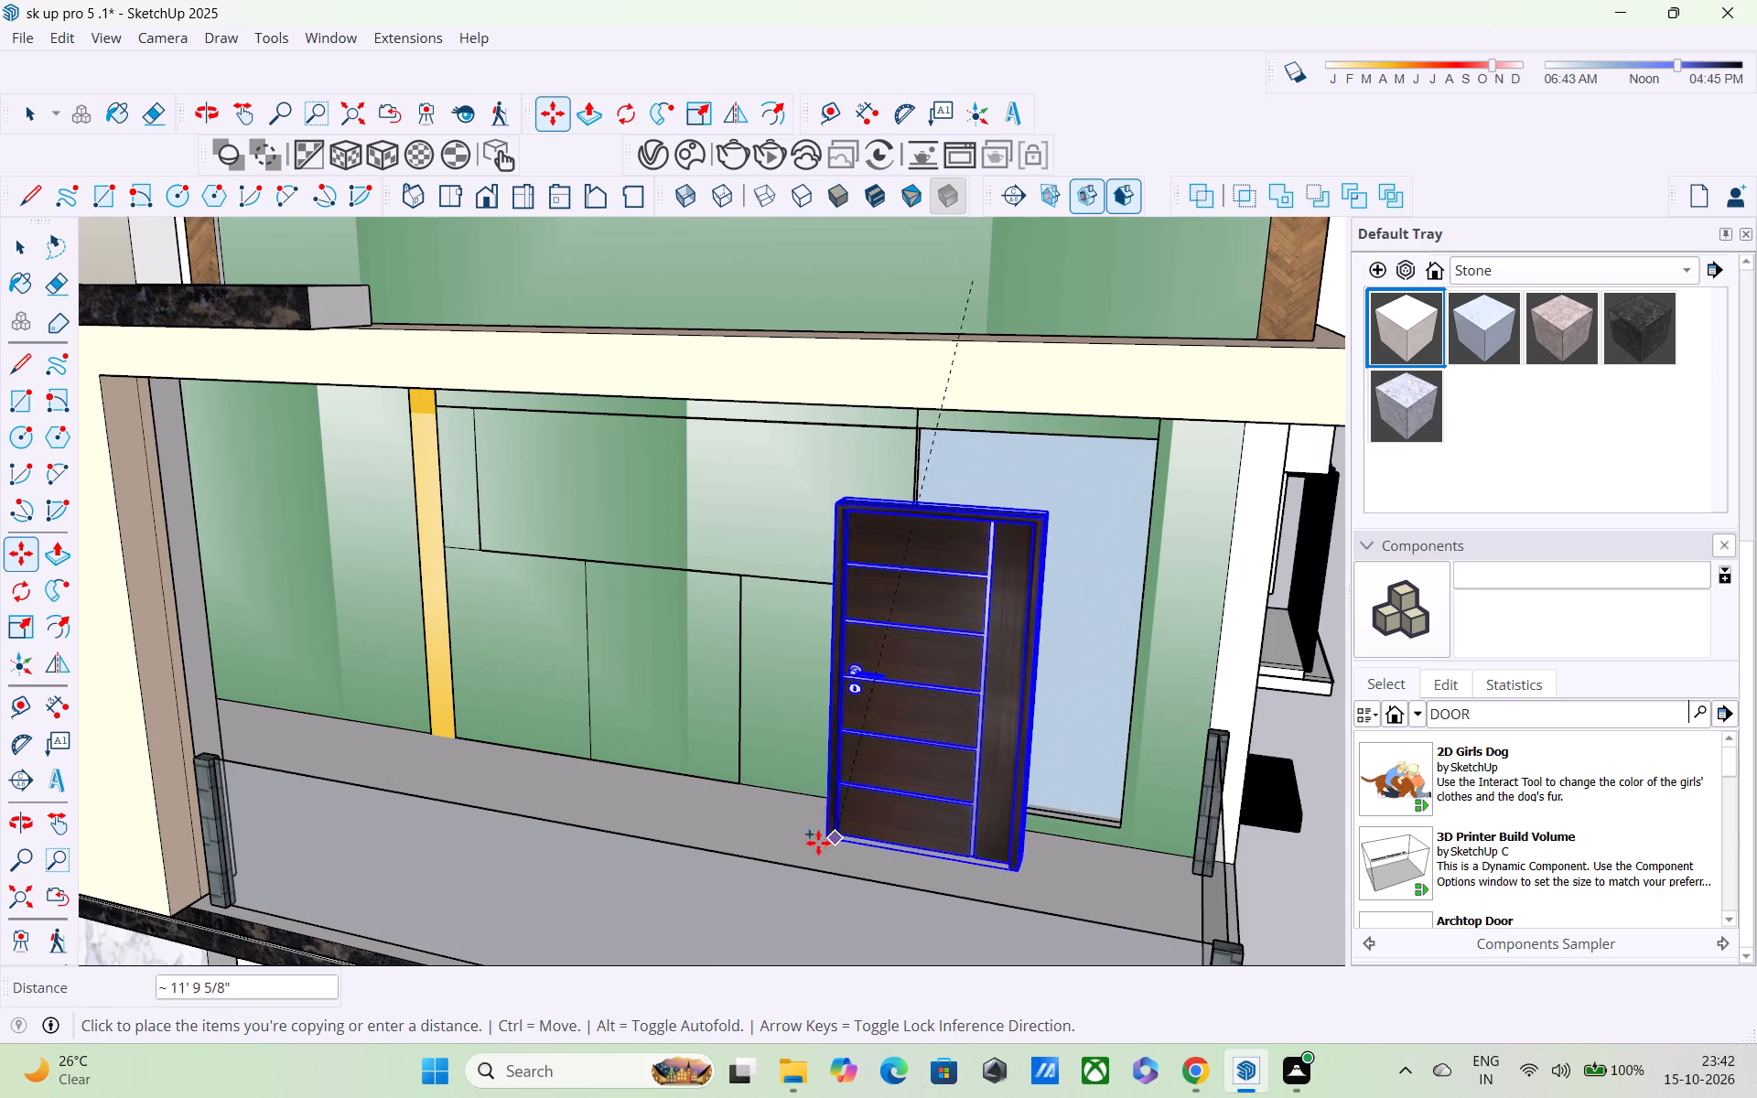
middle_click_drag(810, 844, 691, 836)
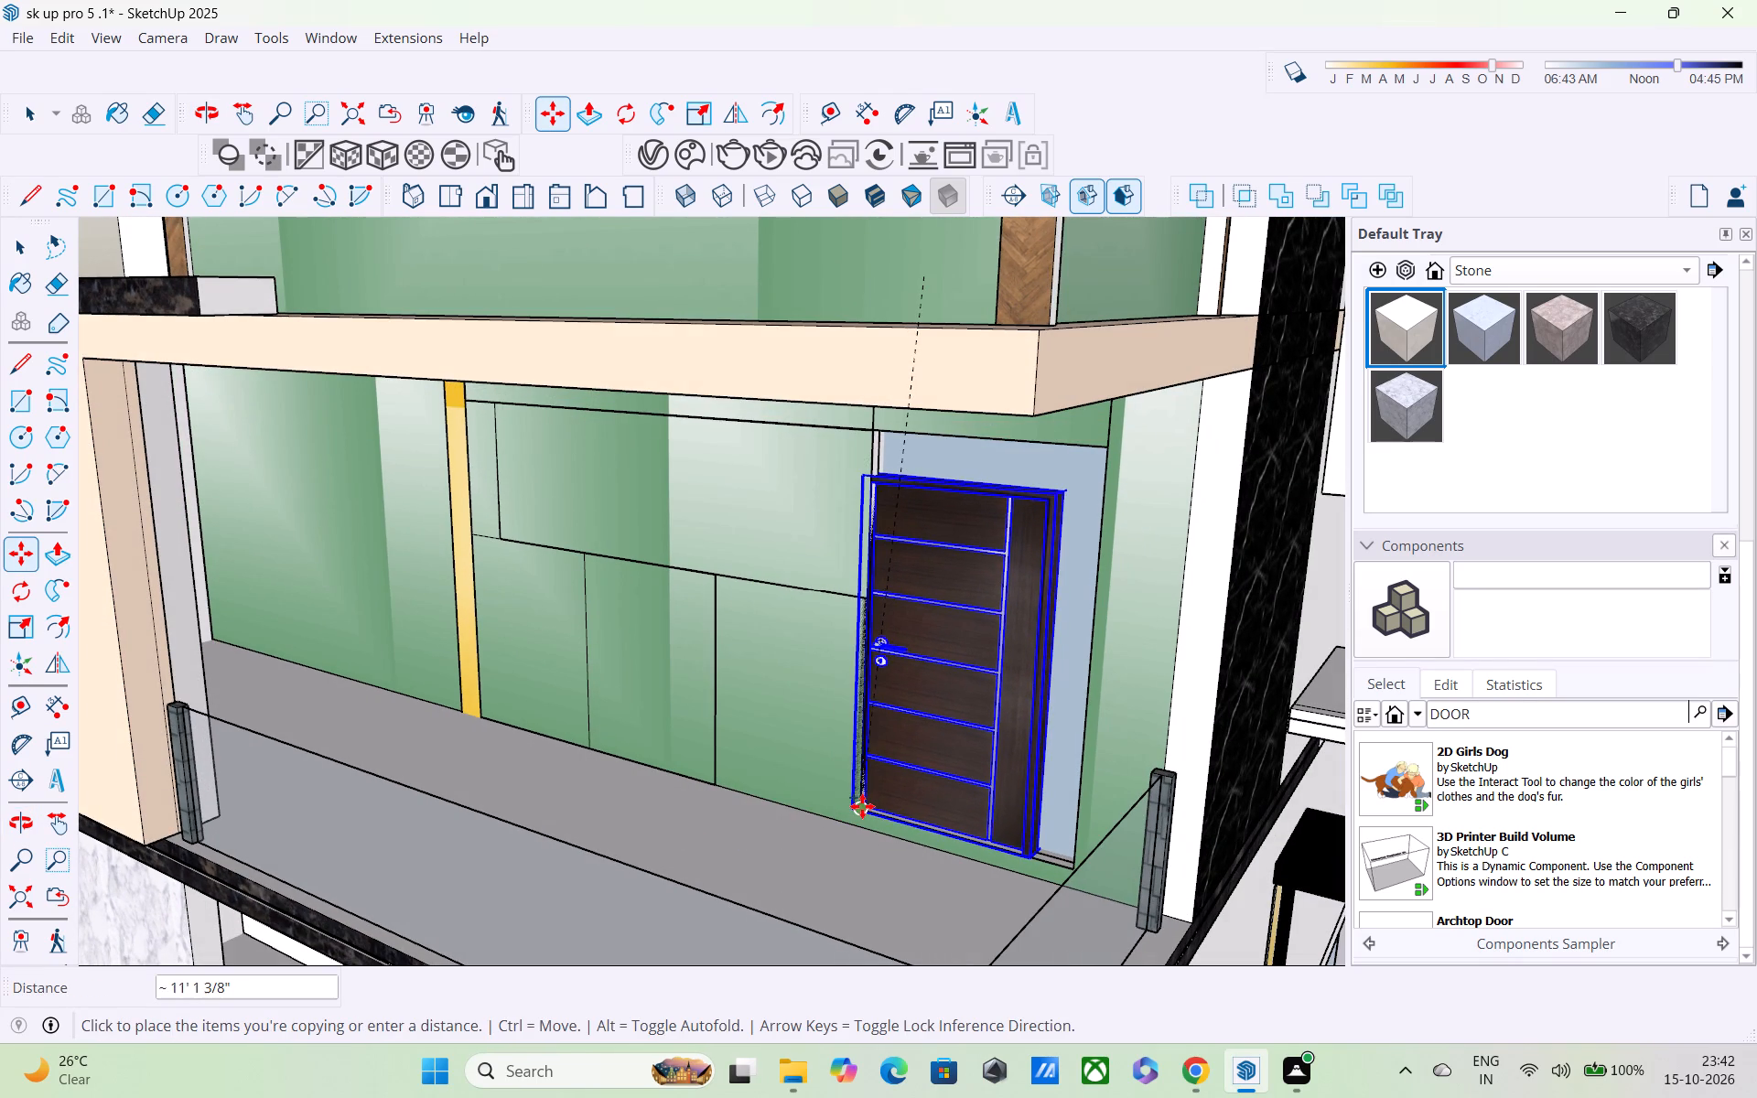
left_click(862, 806)
Scale the lower balcony door by about 0.91 in green and 1.12 in blue to meet the opening's top edge.
key("s")
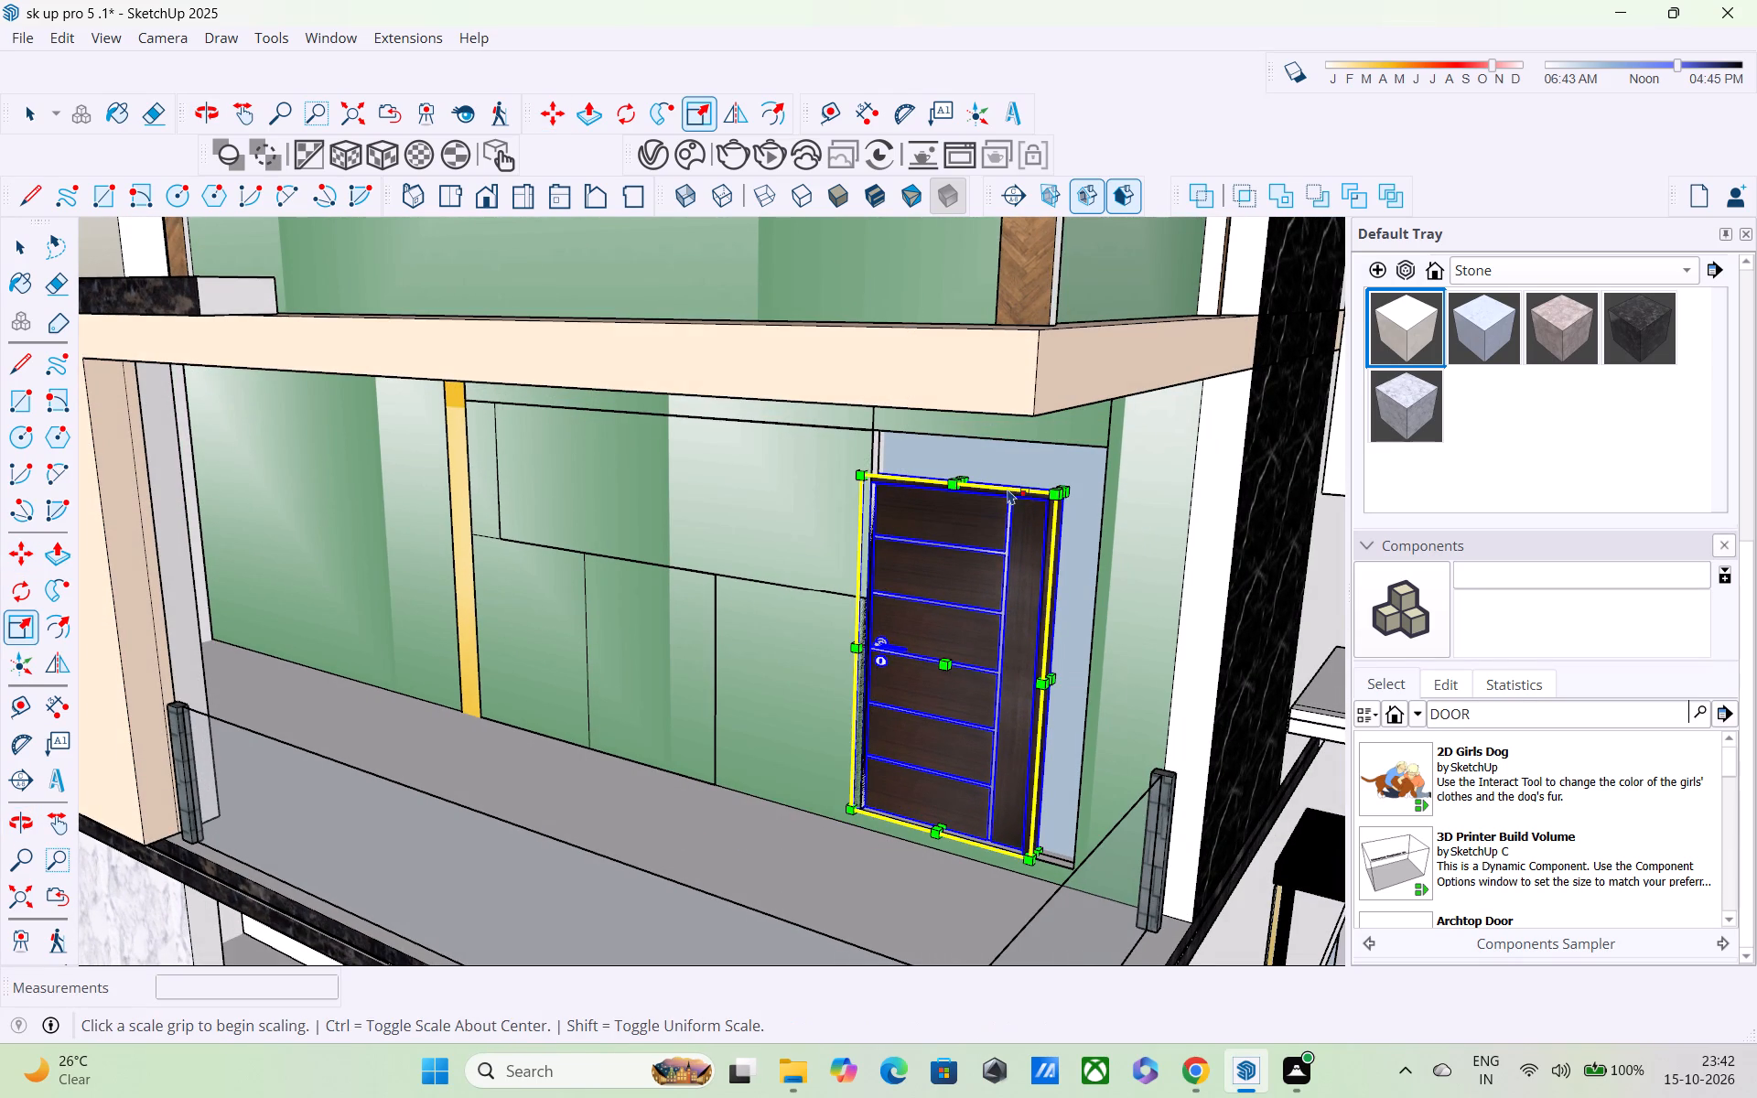
scroll(975, 470, "up", 1)
middle_click_drag(954, 493, 953, 554)
scroll(953, 554, "up", 4)
middle_click_drag(956, 513, 846, 414)
scroll(1147, 640, "up", 4)
middle_click_drag(1189, 615, 1008, 676)
scroll(1008, 676, "up", 1)
scroll(1028, 681, "down", 1)
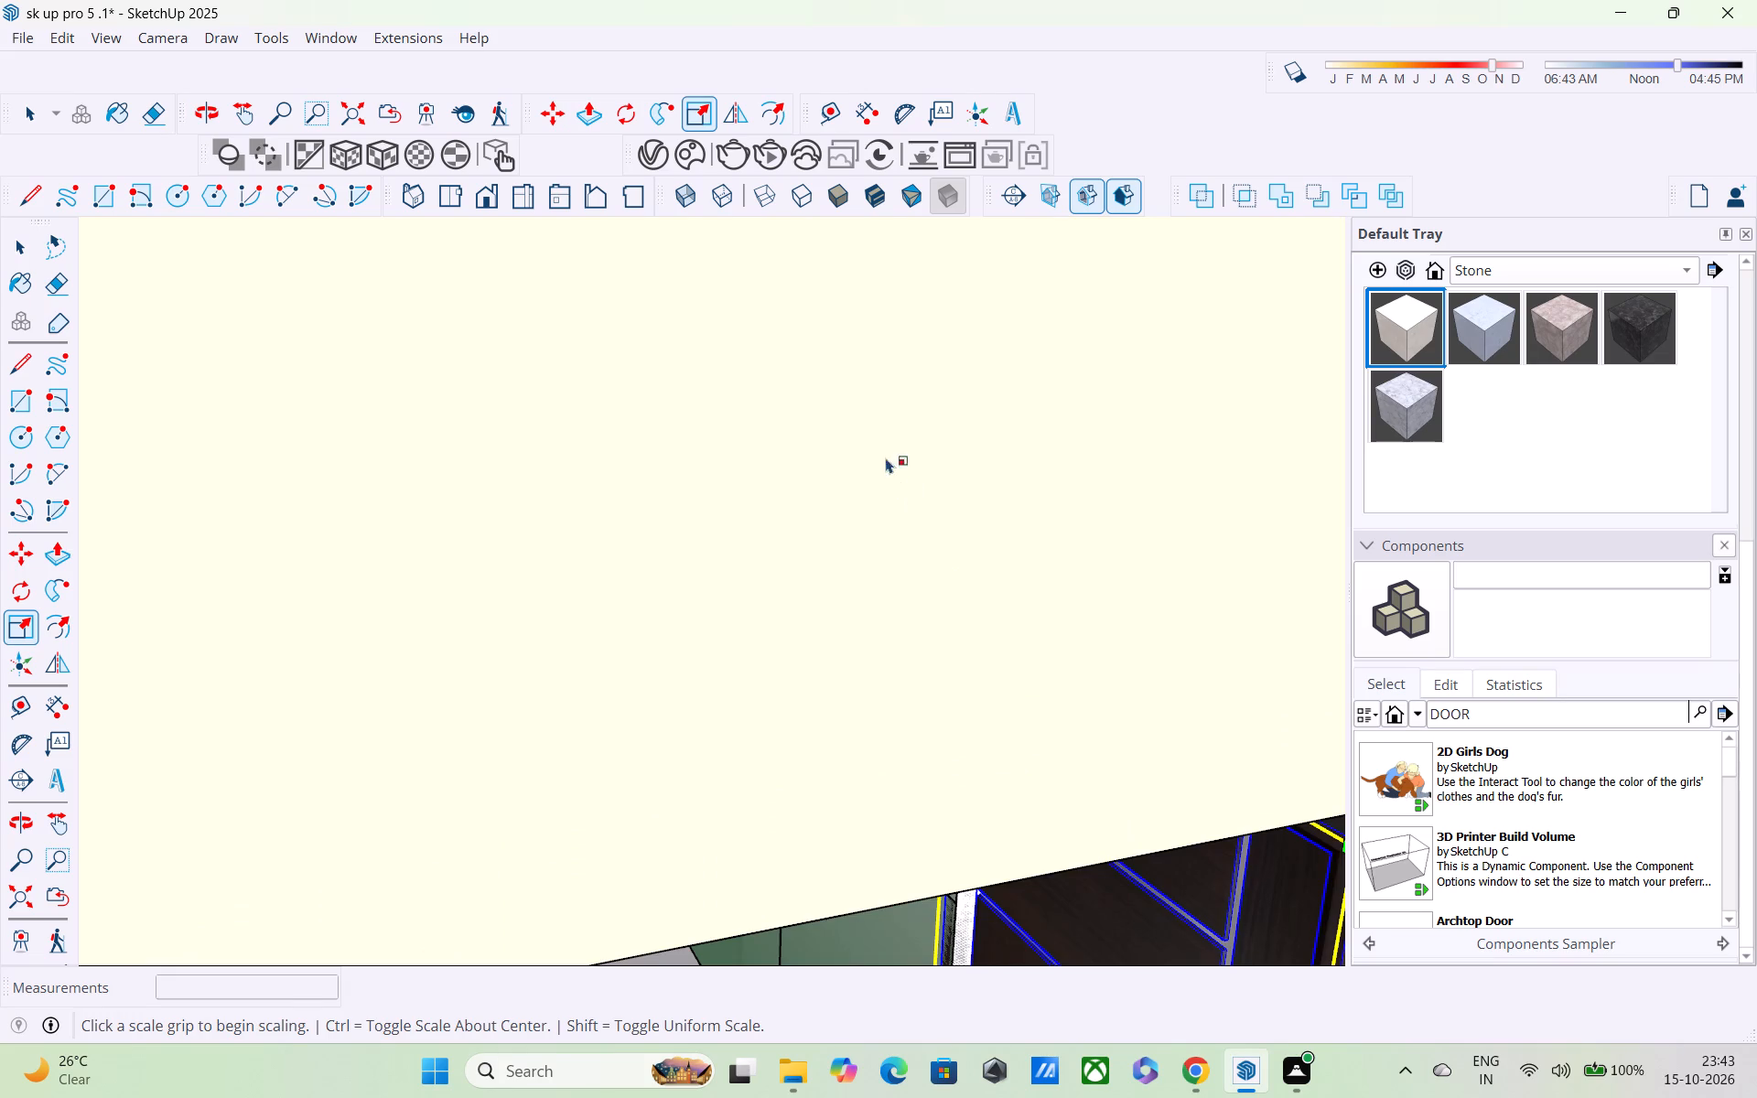
middle_click_drag(1115, 754, 1080, 606)
middle_click_drag(1164, 1008, 1143, 910, "shift")
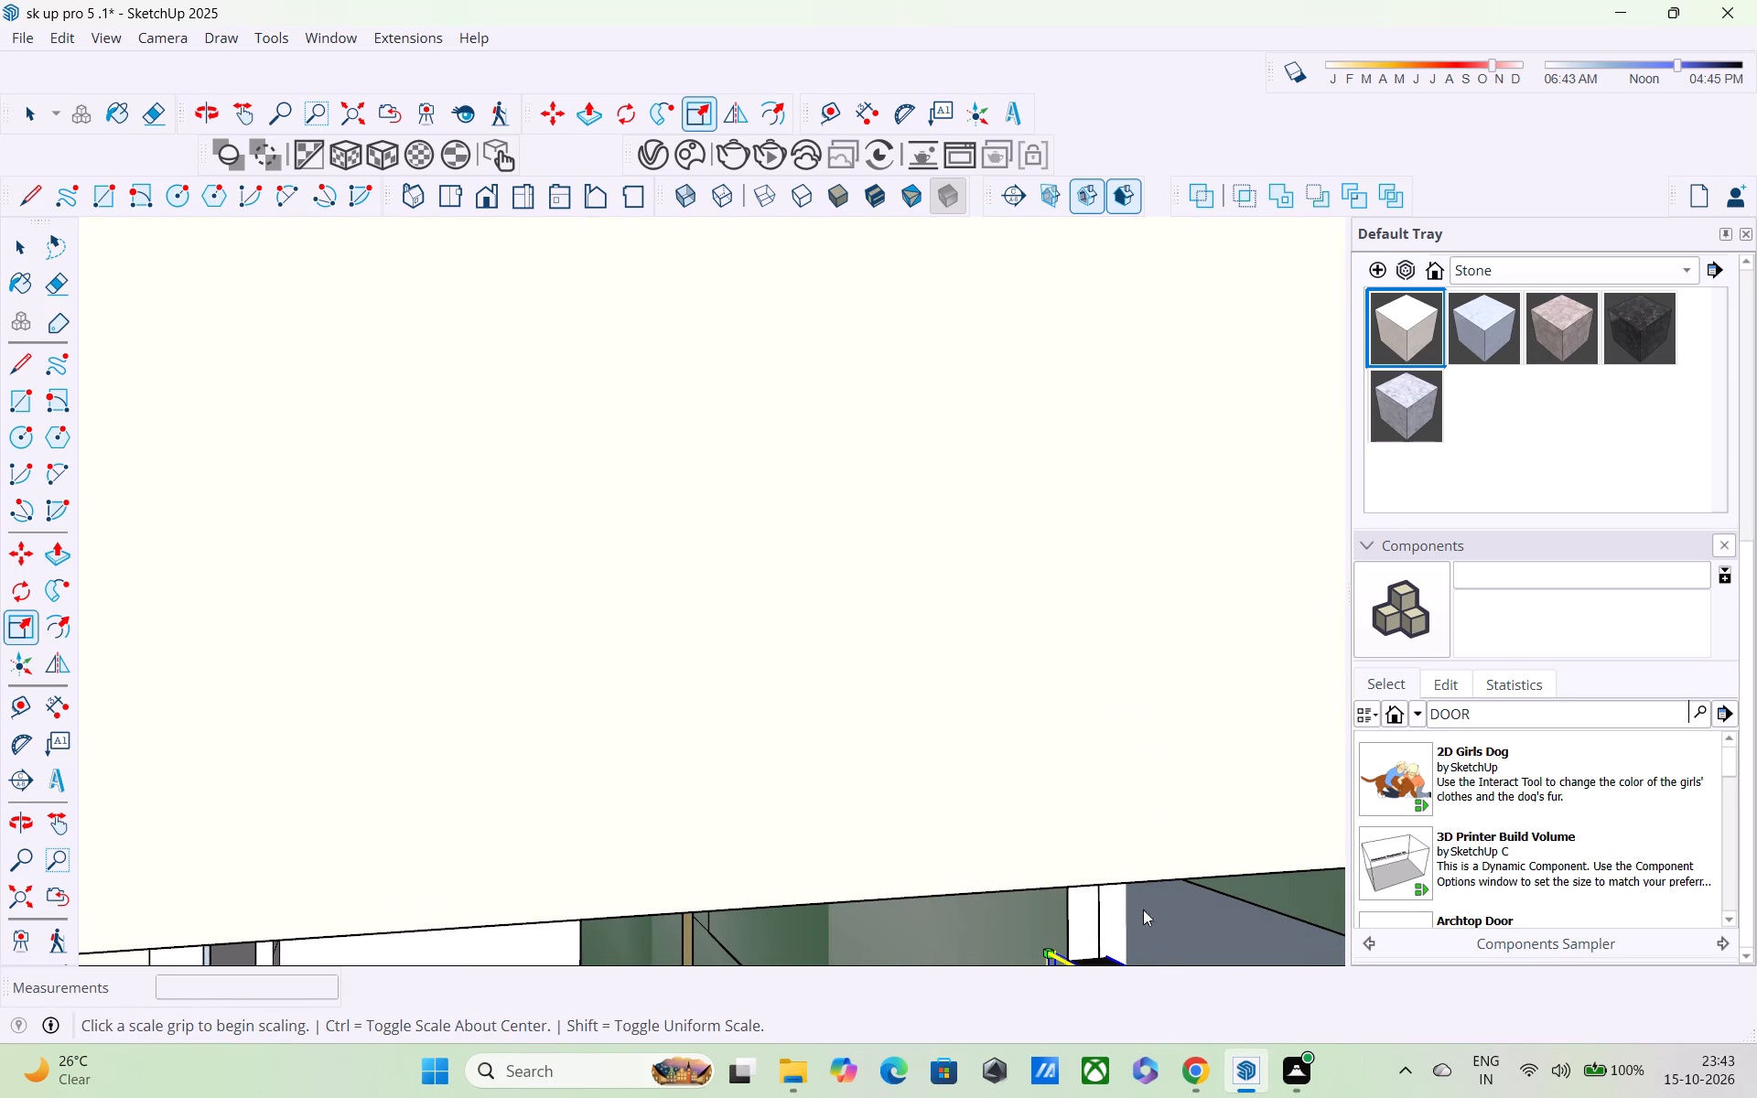
middle_click_drag(1143, 910, 1126, 863, "shift")
middle_click_drag(1115, 889, 1108, 807)
scroll(1188, 775, "up", 2)
middle_click_drag(1213, 759, 1215, 781)
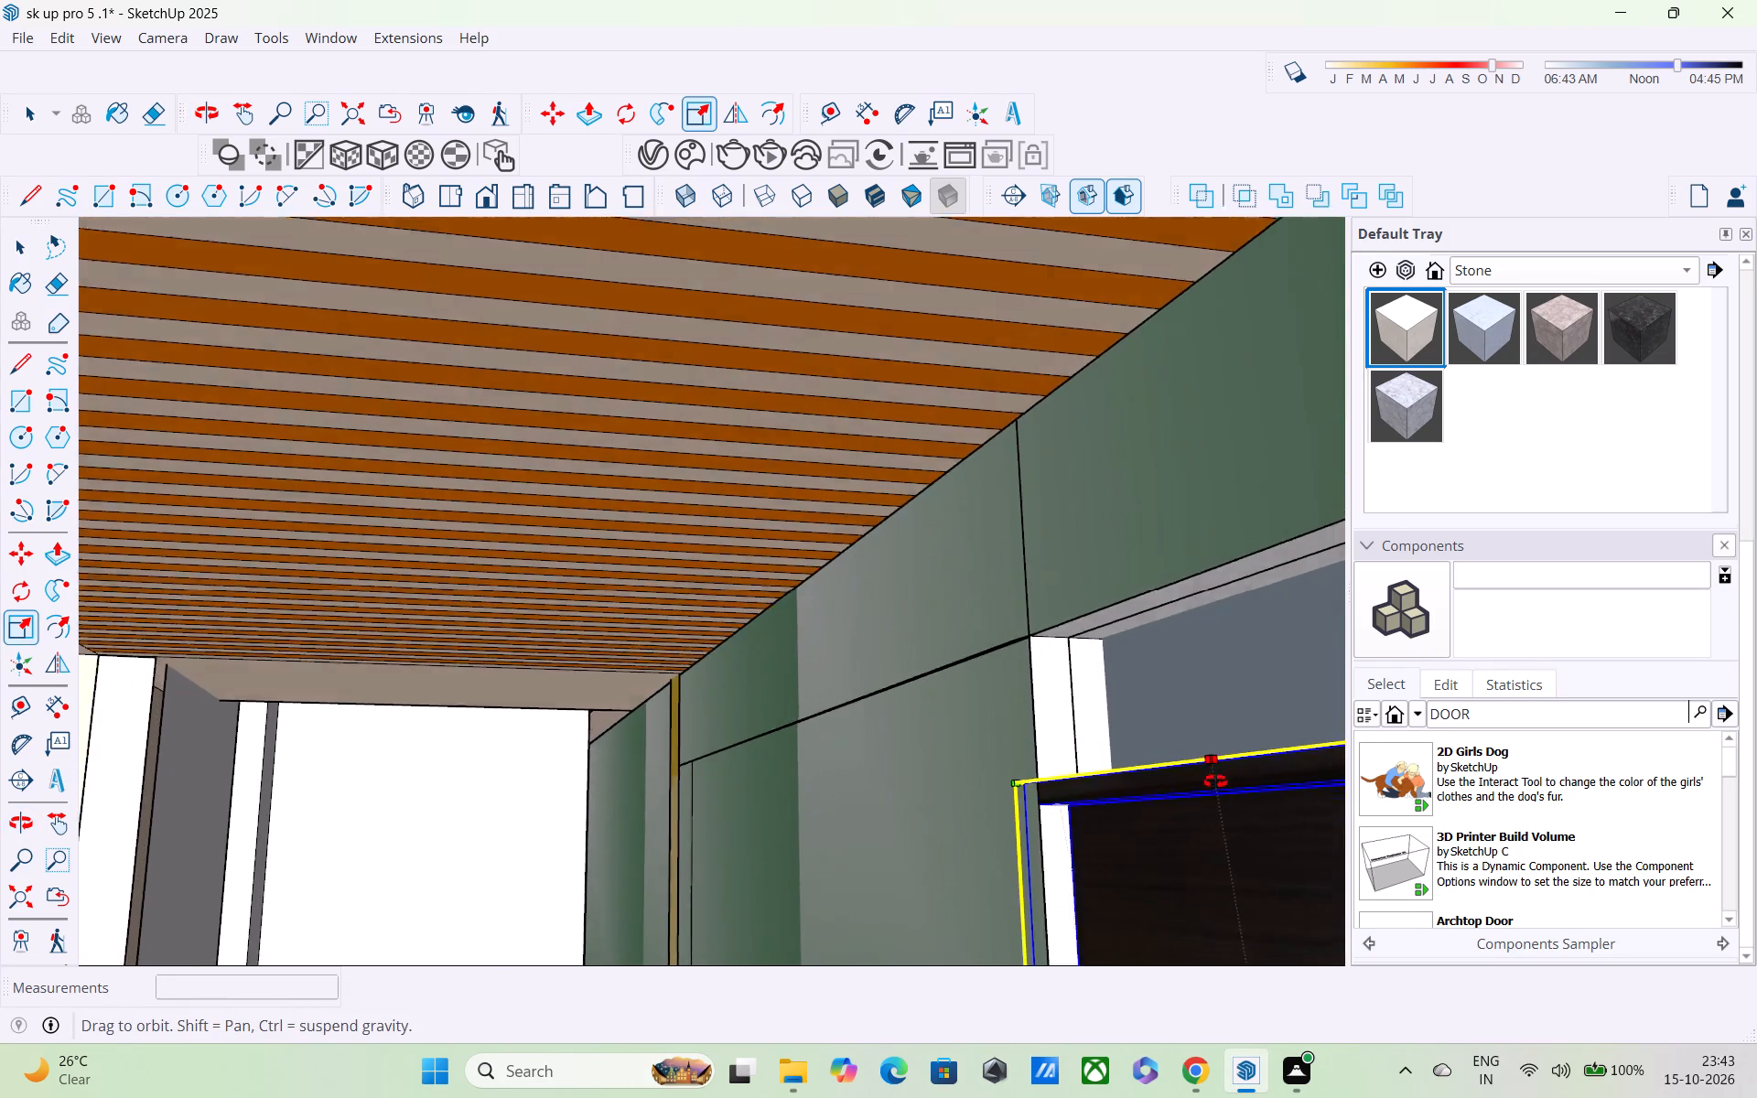
middle_click_drag(1215, 781, 1078, 916)
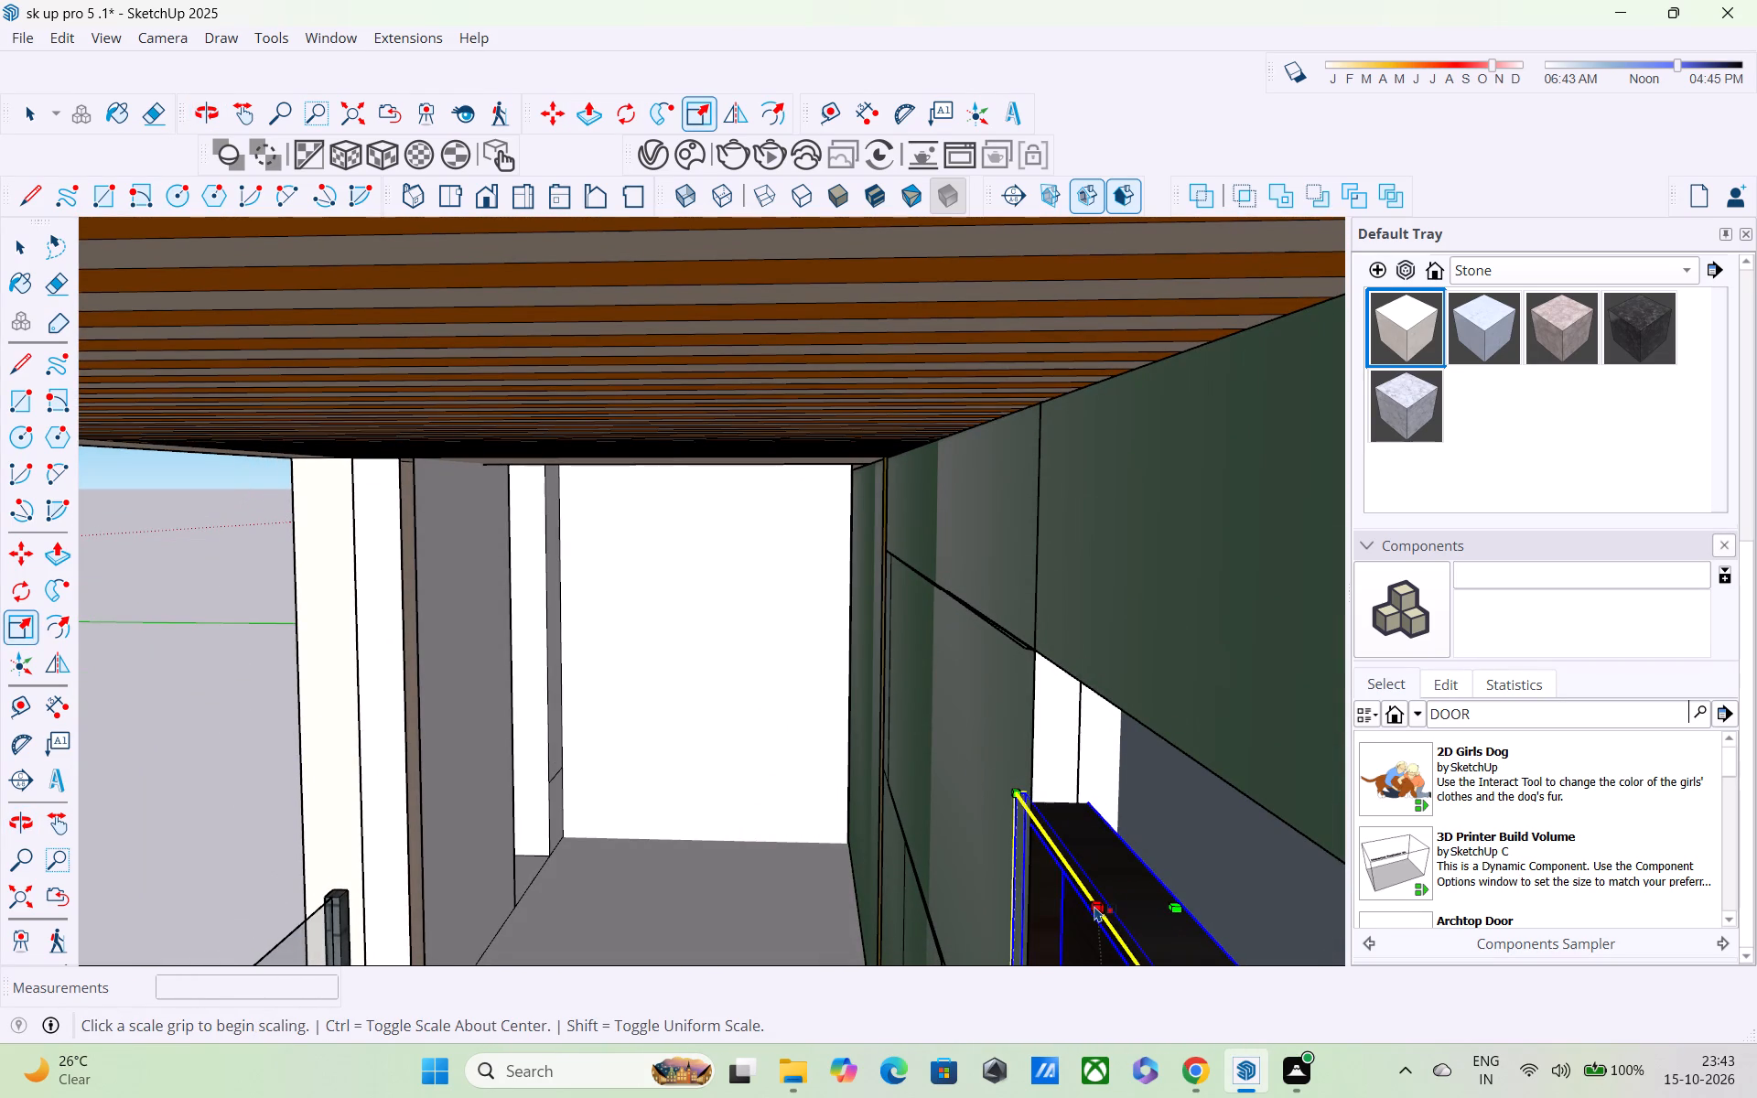
left_click(1094, 906)
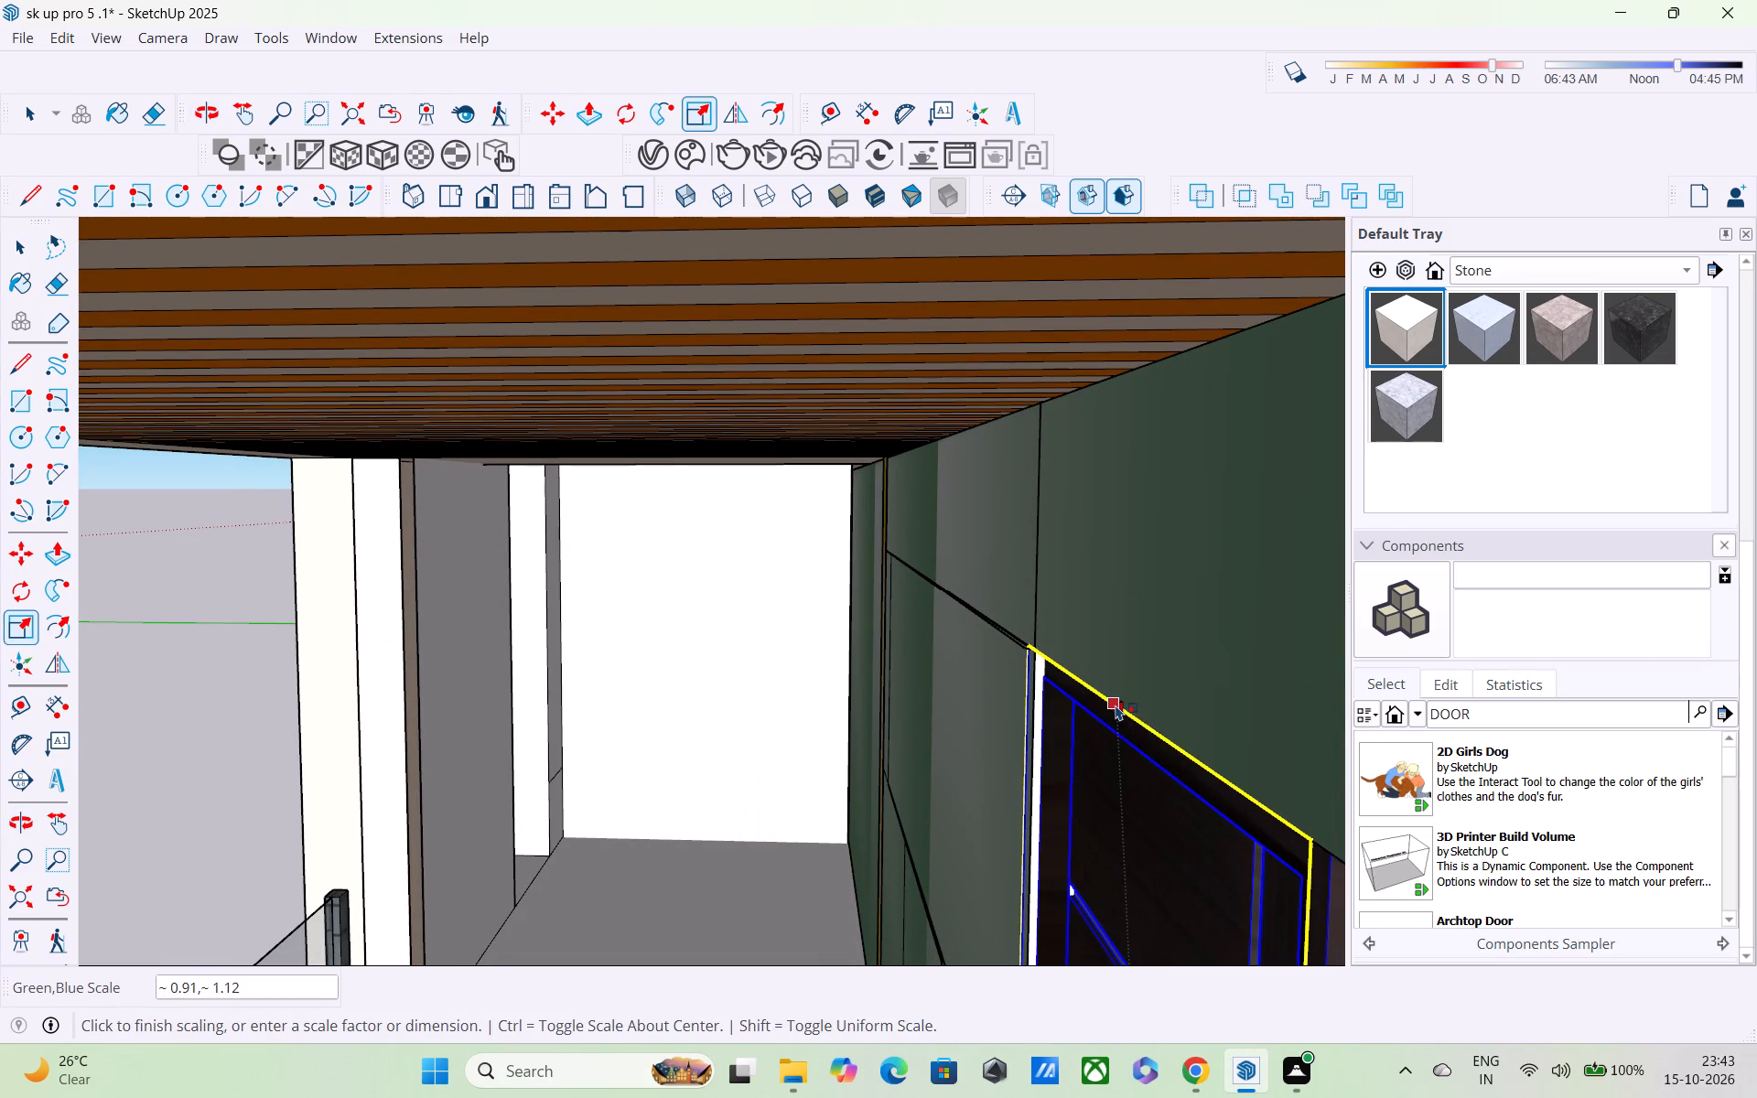
left_click(1116, 704)
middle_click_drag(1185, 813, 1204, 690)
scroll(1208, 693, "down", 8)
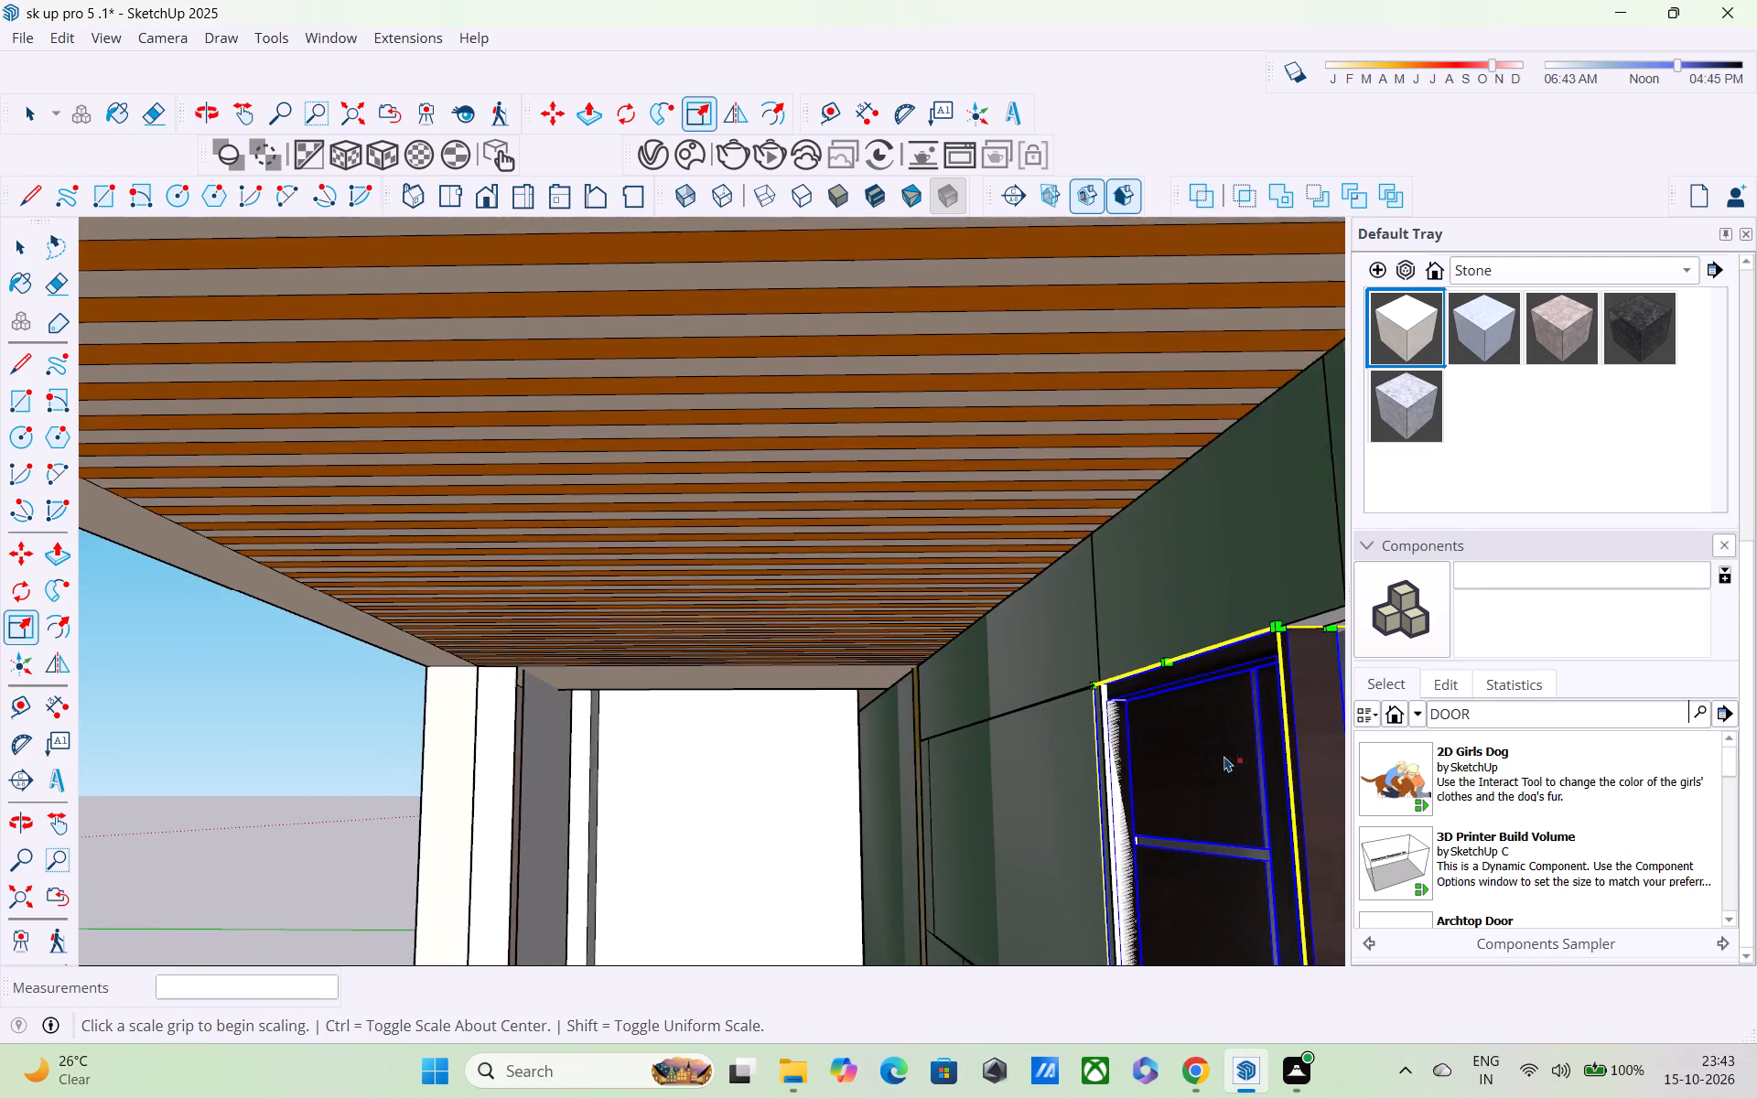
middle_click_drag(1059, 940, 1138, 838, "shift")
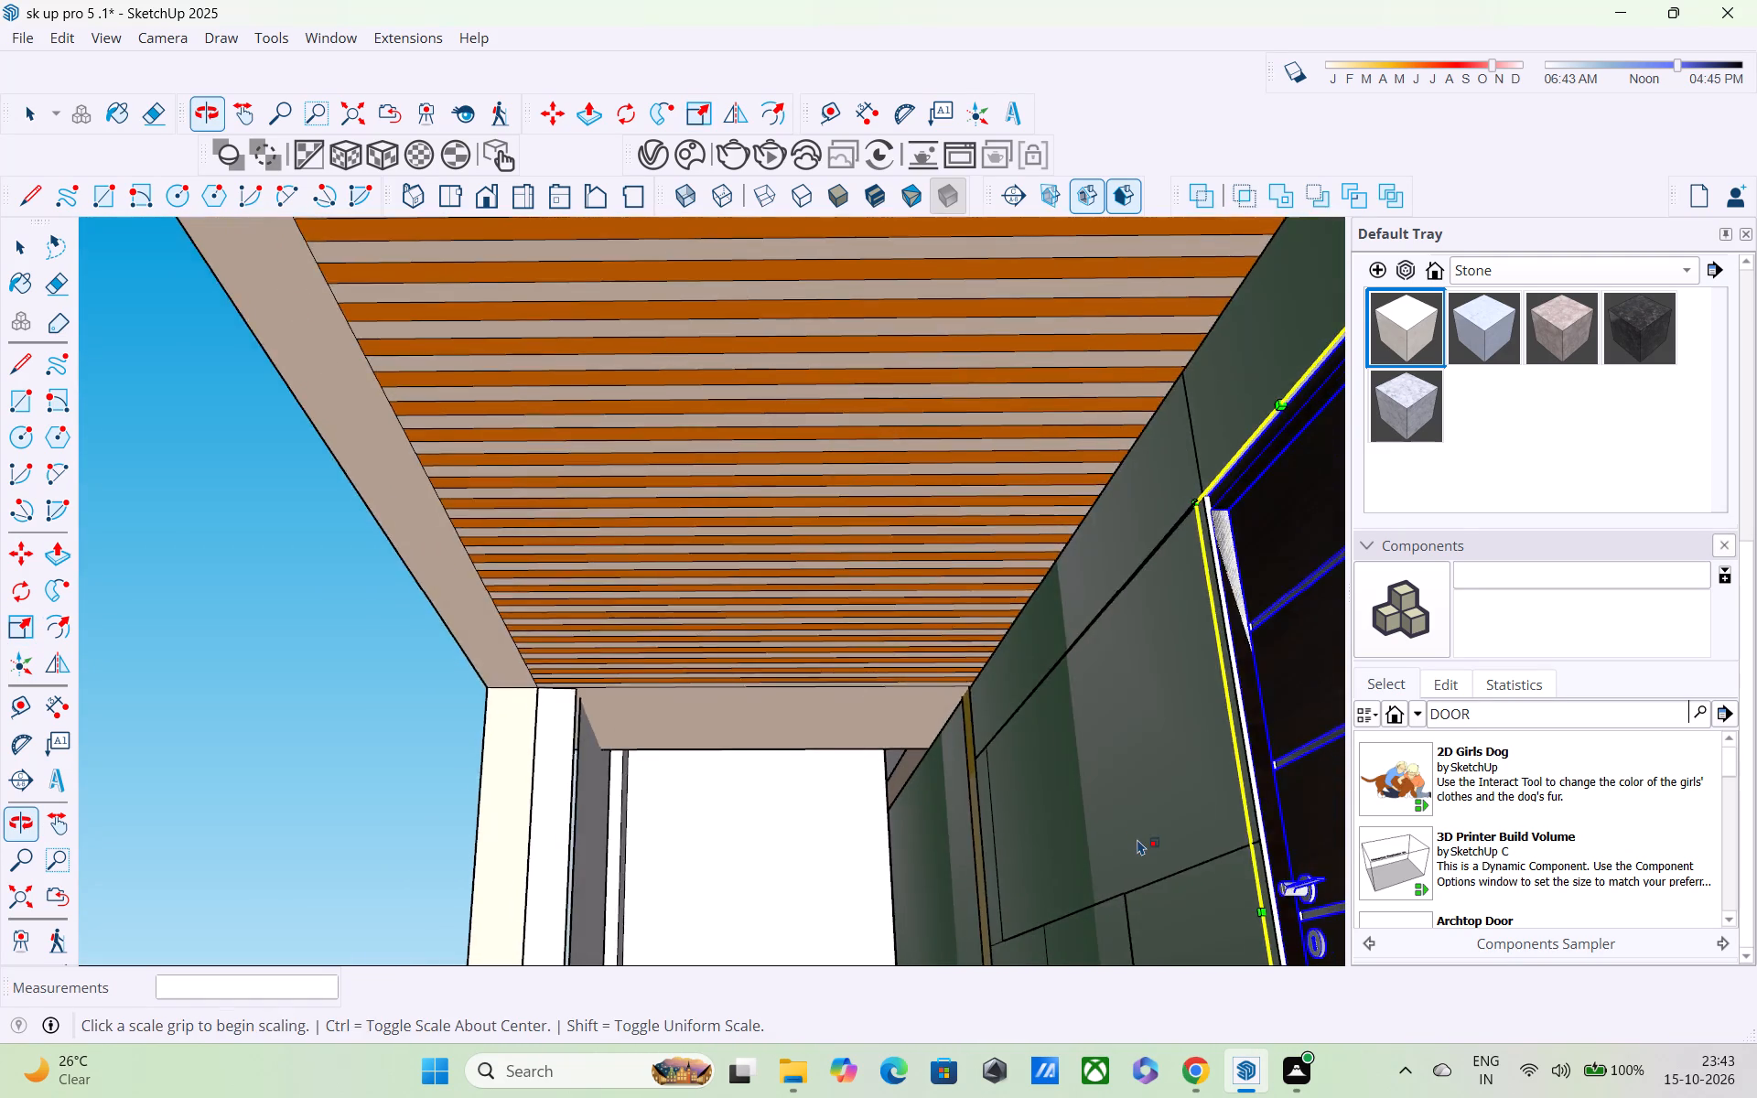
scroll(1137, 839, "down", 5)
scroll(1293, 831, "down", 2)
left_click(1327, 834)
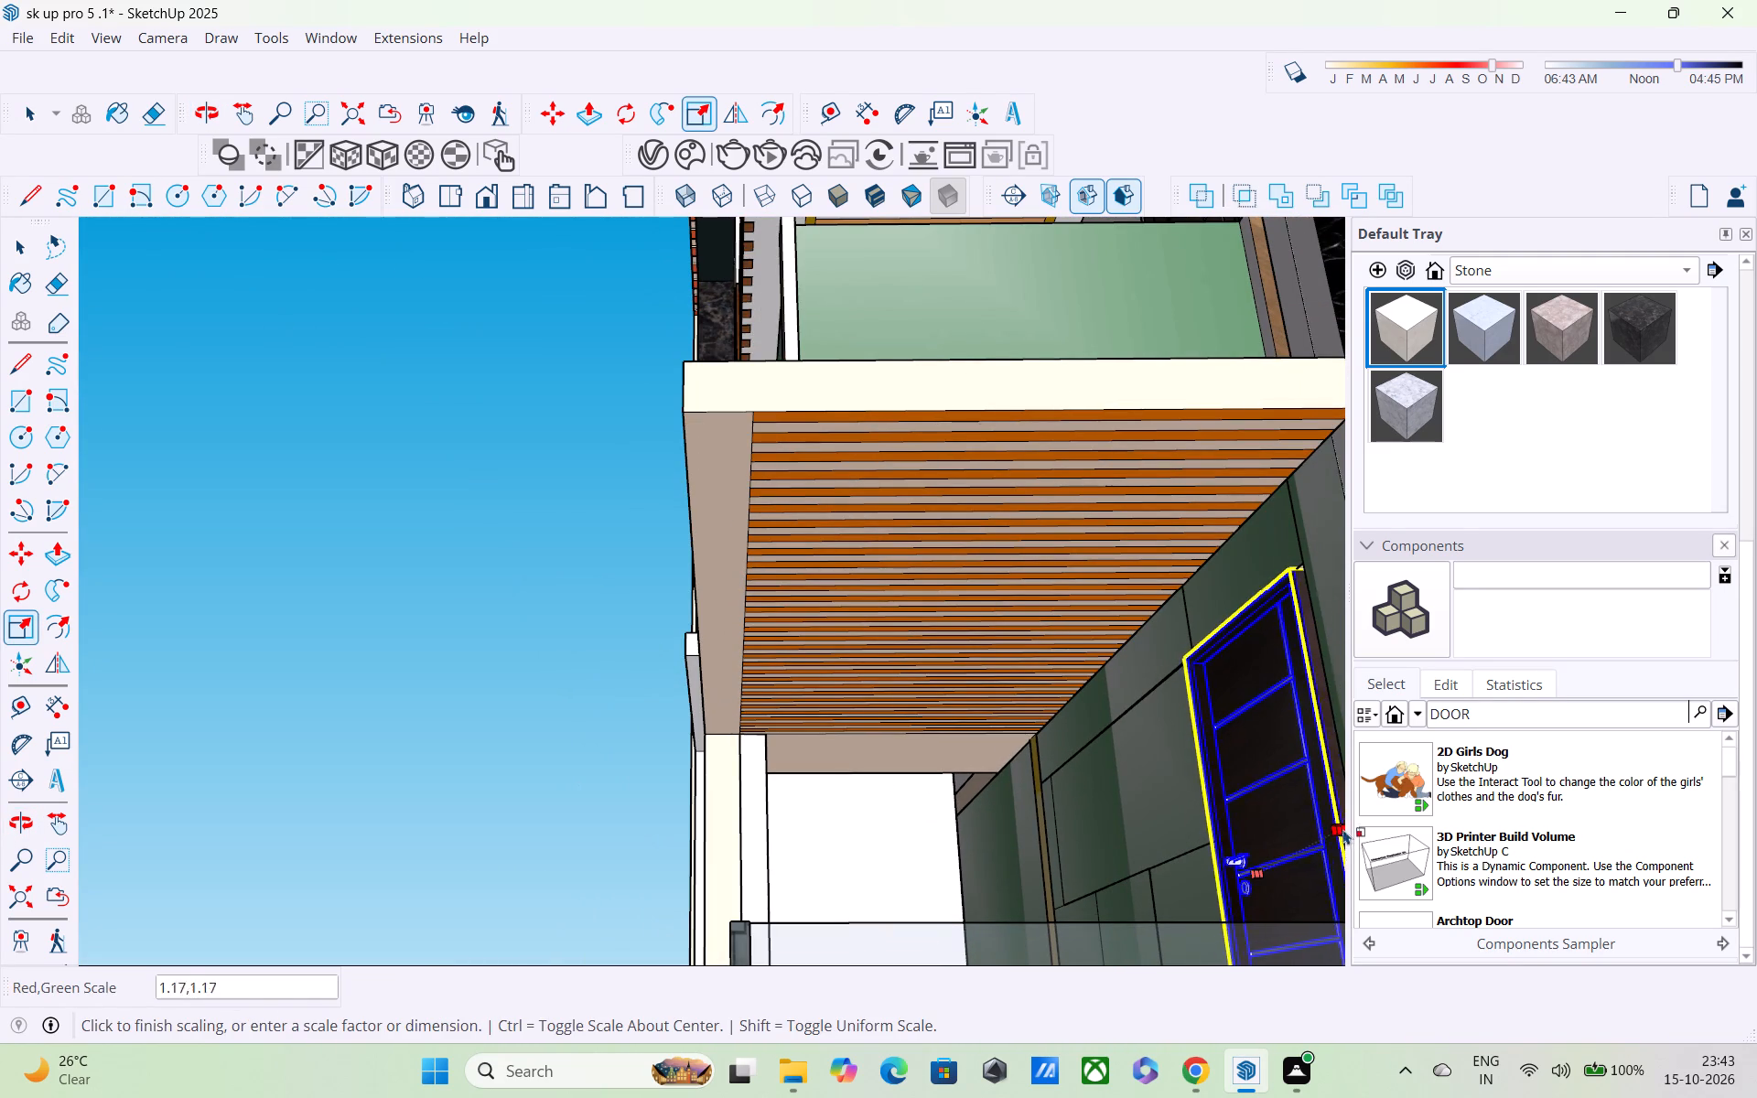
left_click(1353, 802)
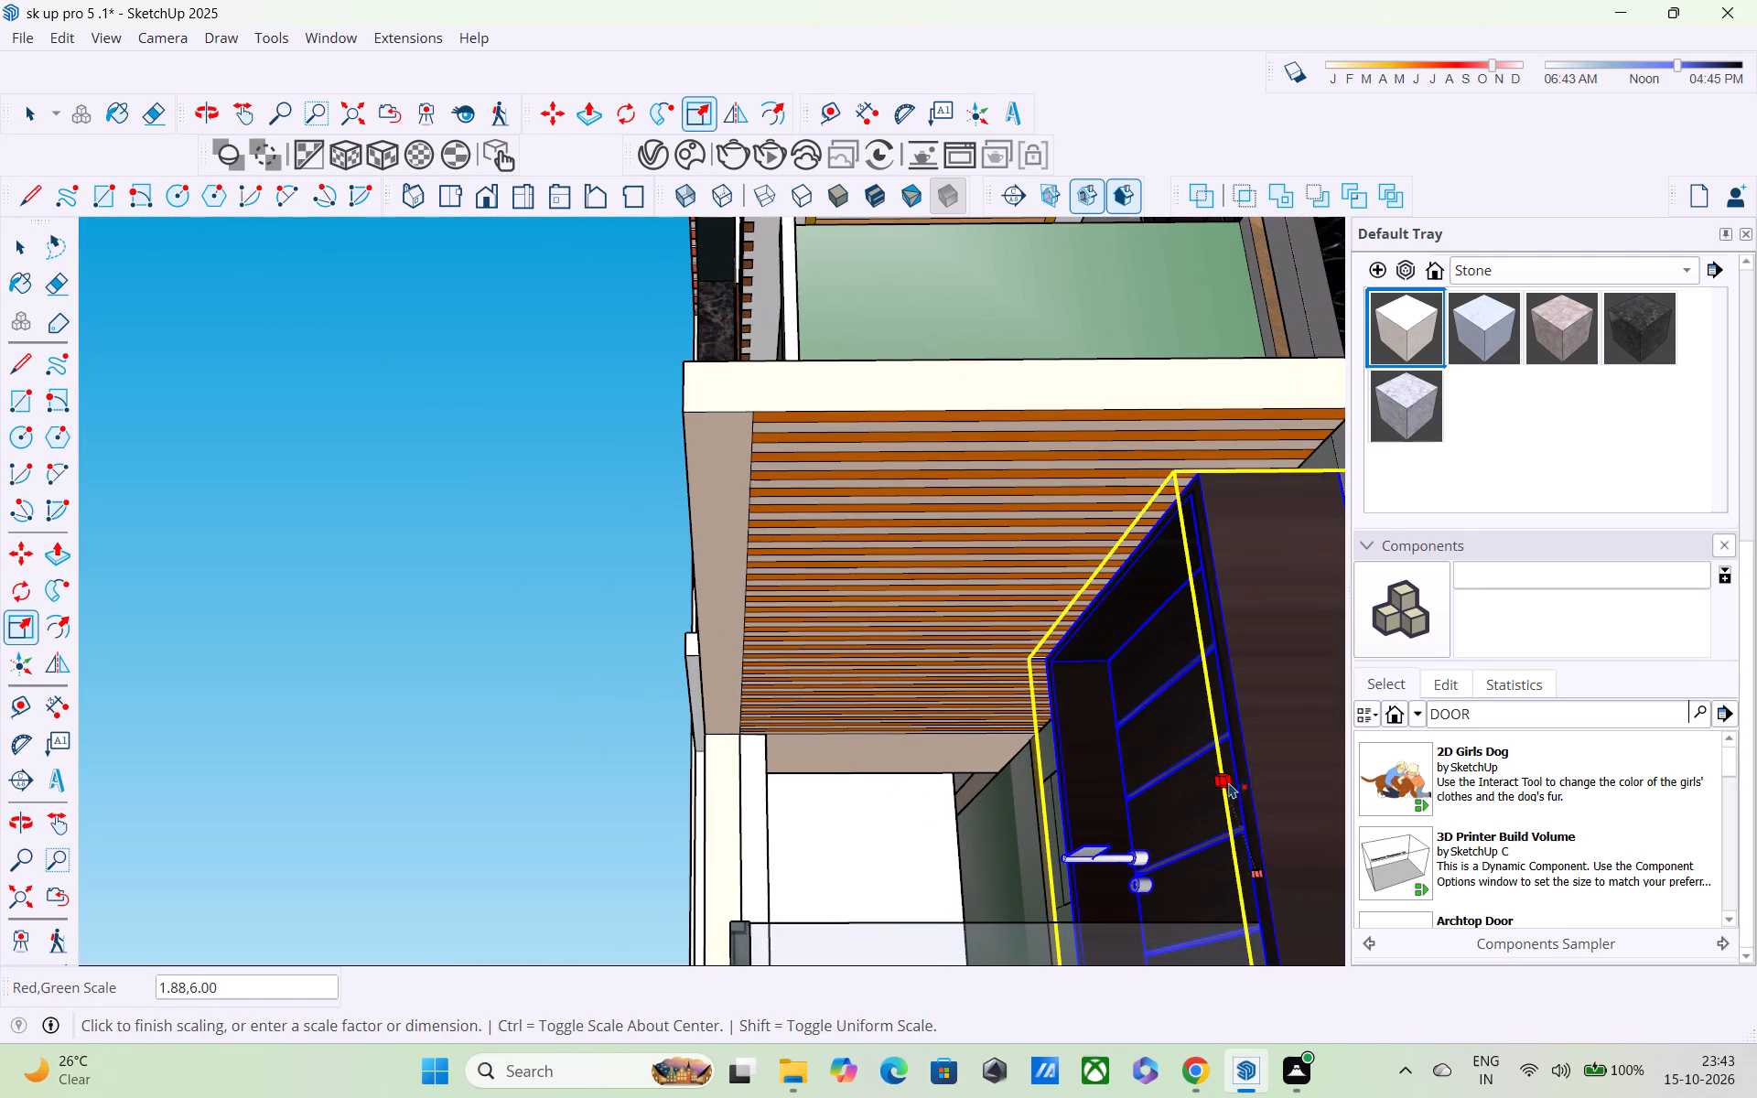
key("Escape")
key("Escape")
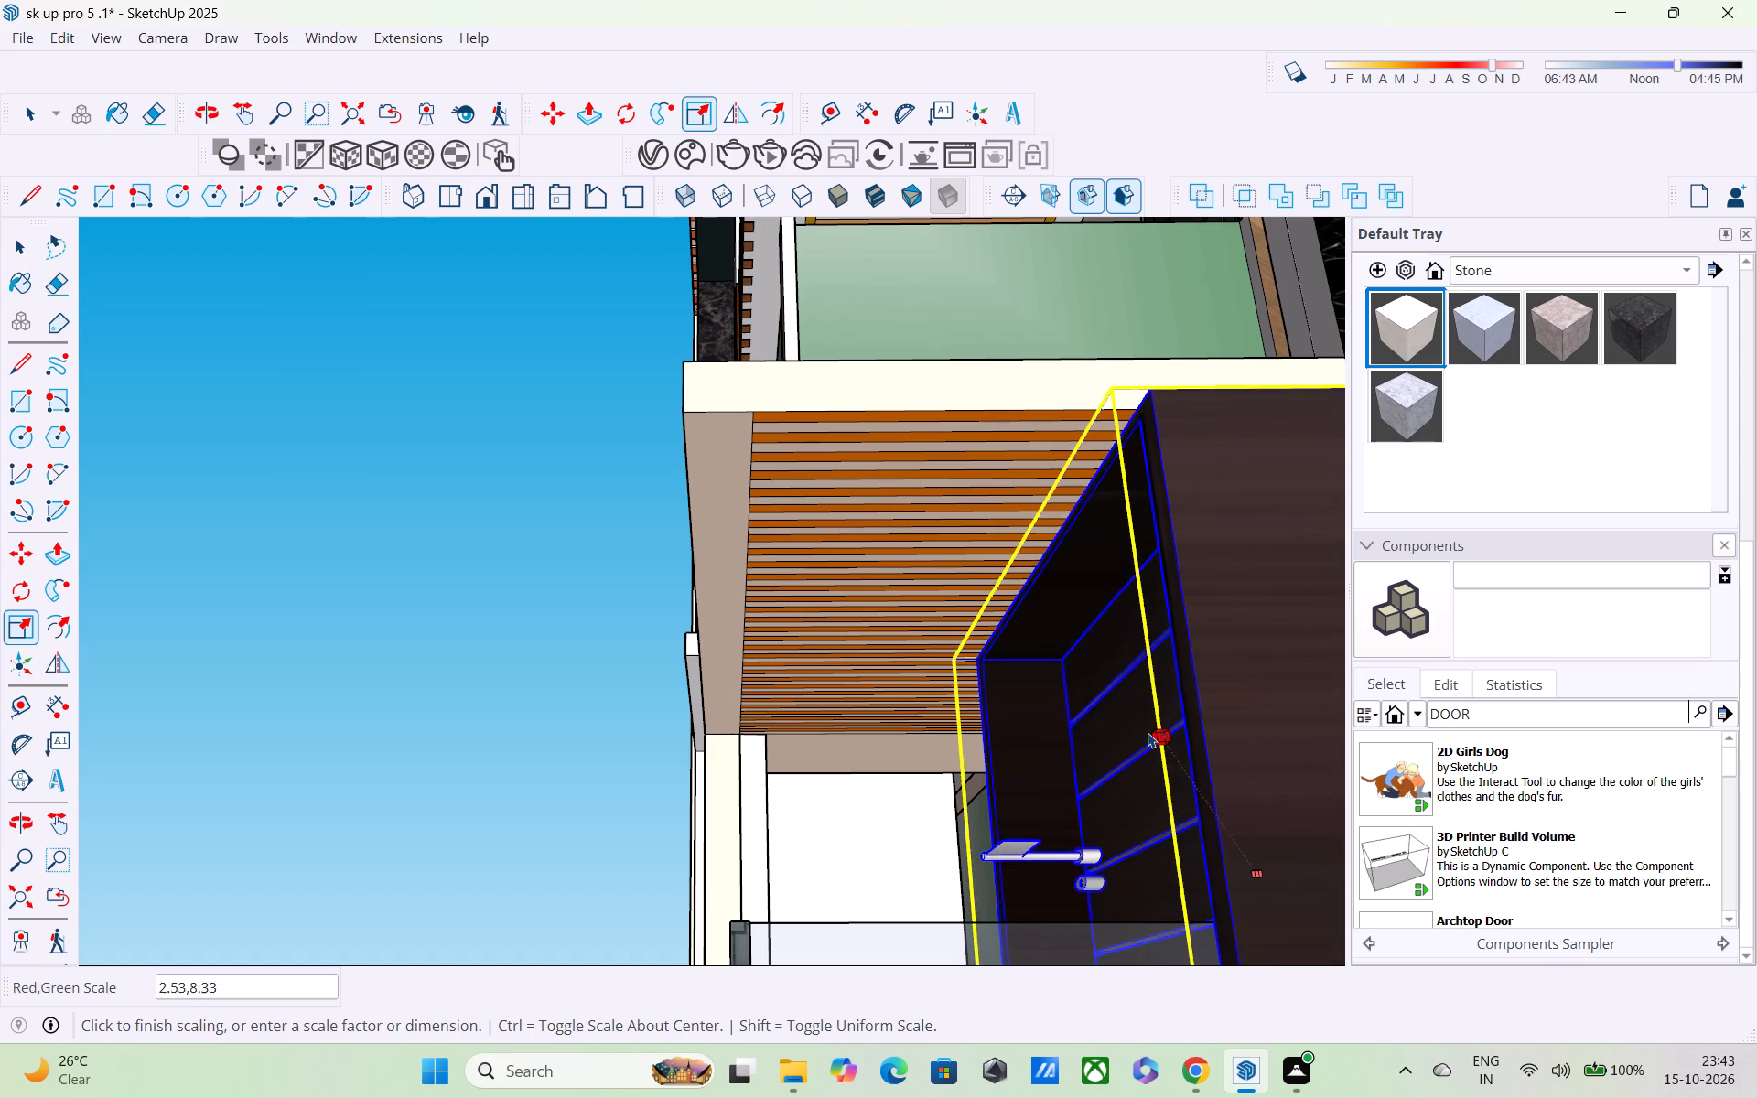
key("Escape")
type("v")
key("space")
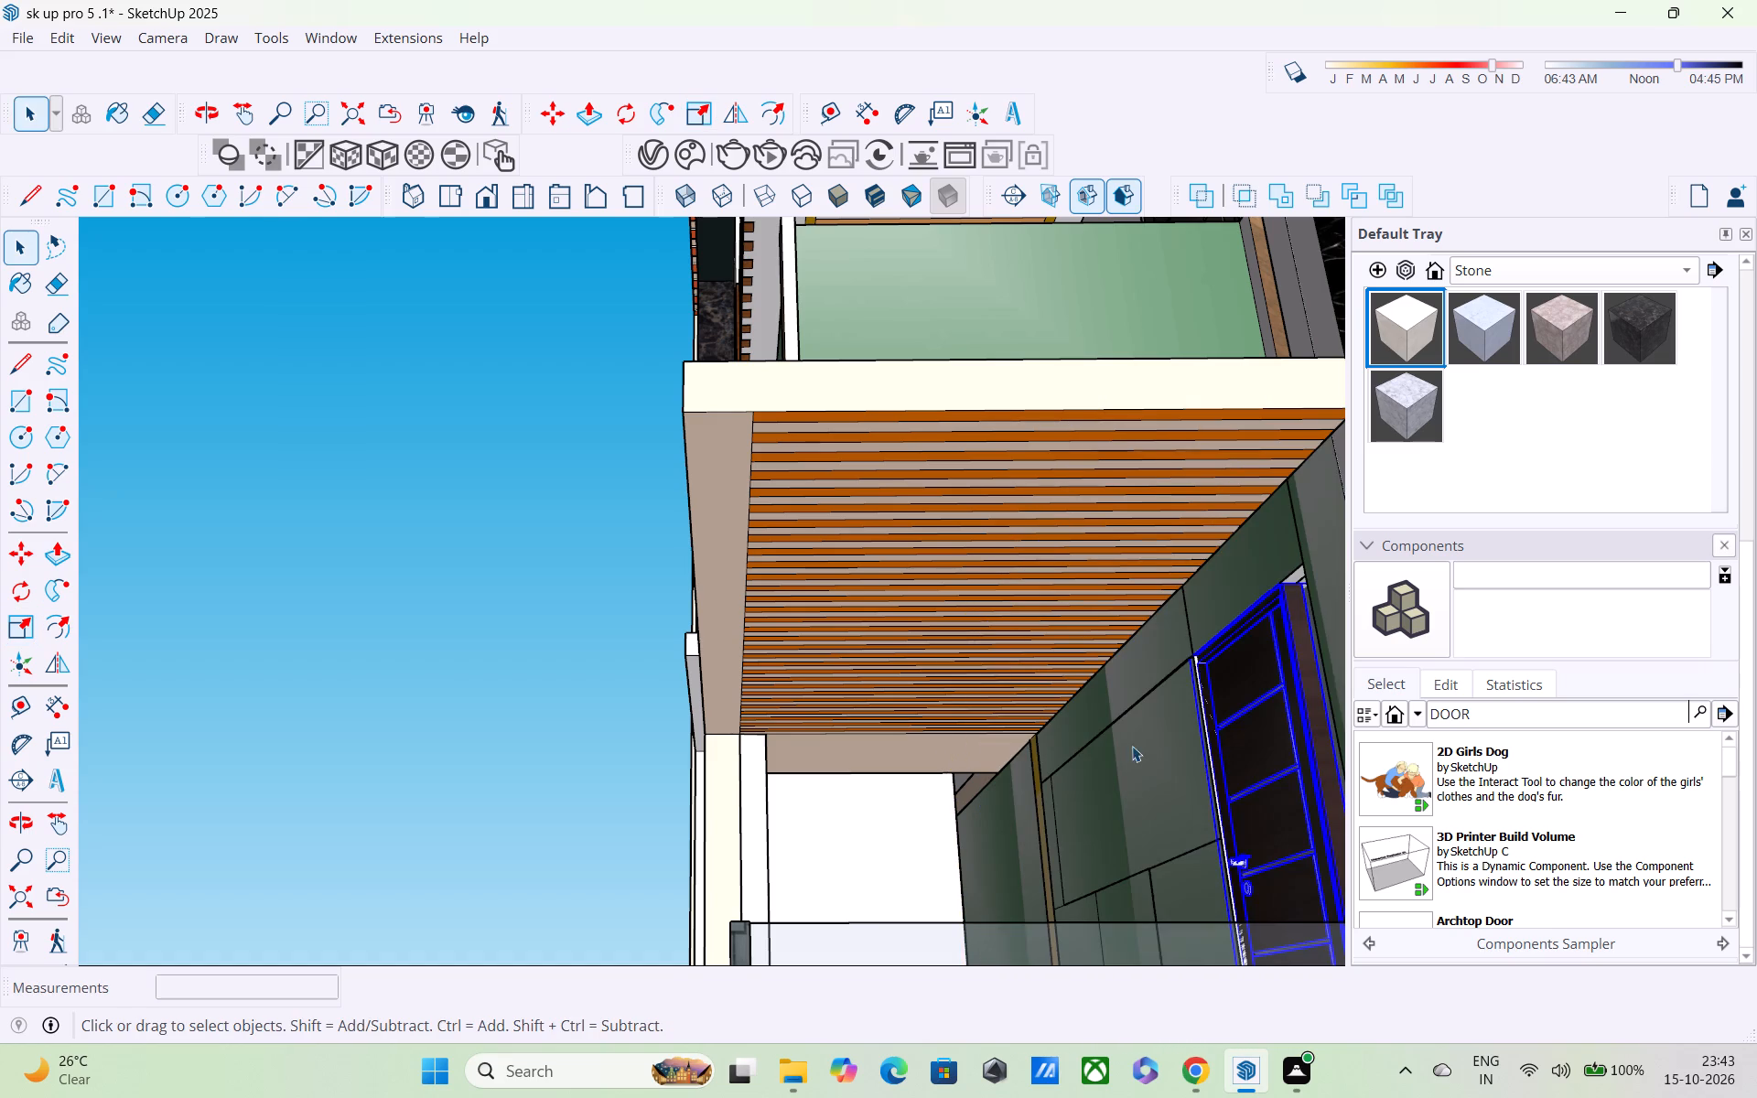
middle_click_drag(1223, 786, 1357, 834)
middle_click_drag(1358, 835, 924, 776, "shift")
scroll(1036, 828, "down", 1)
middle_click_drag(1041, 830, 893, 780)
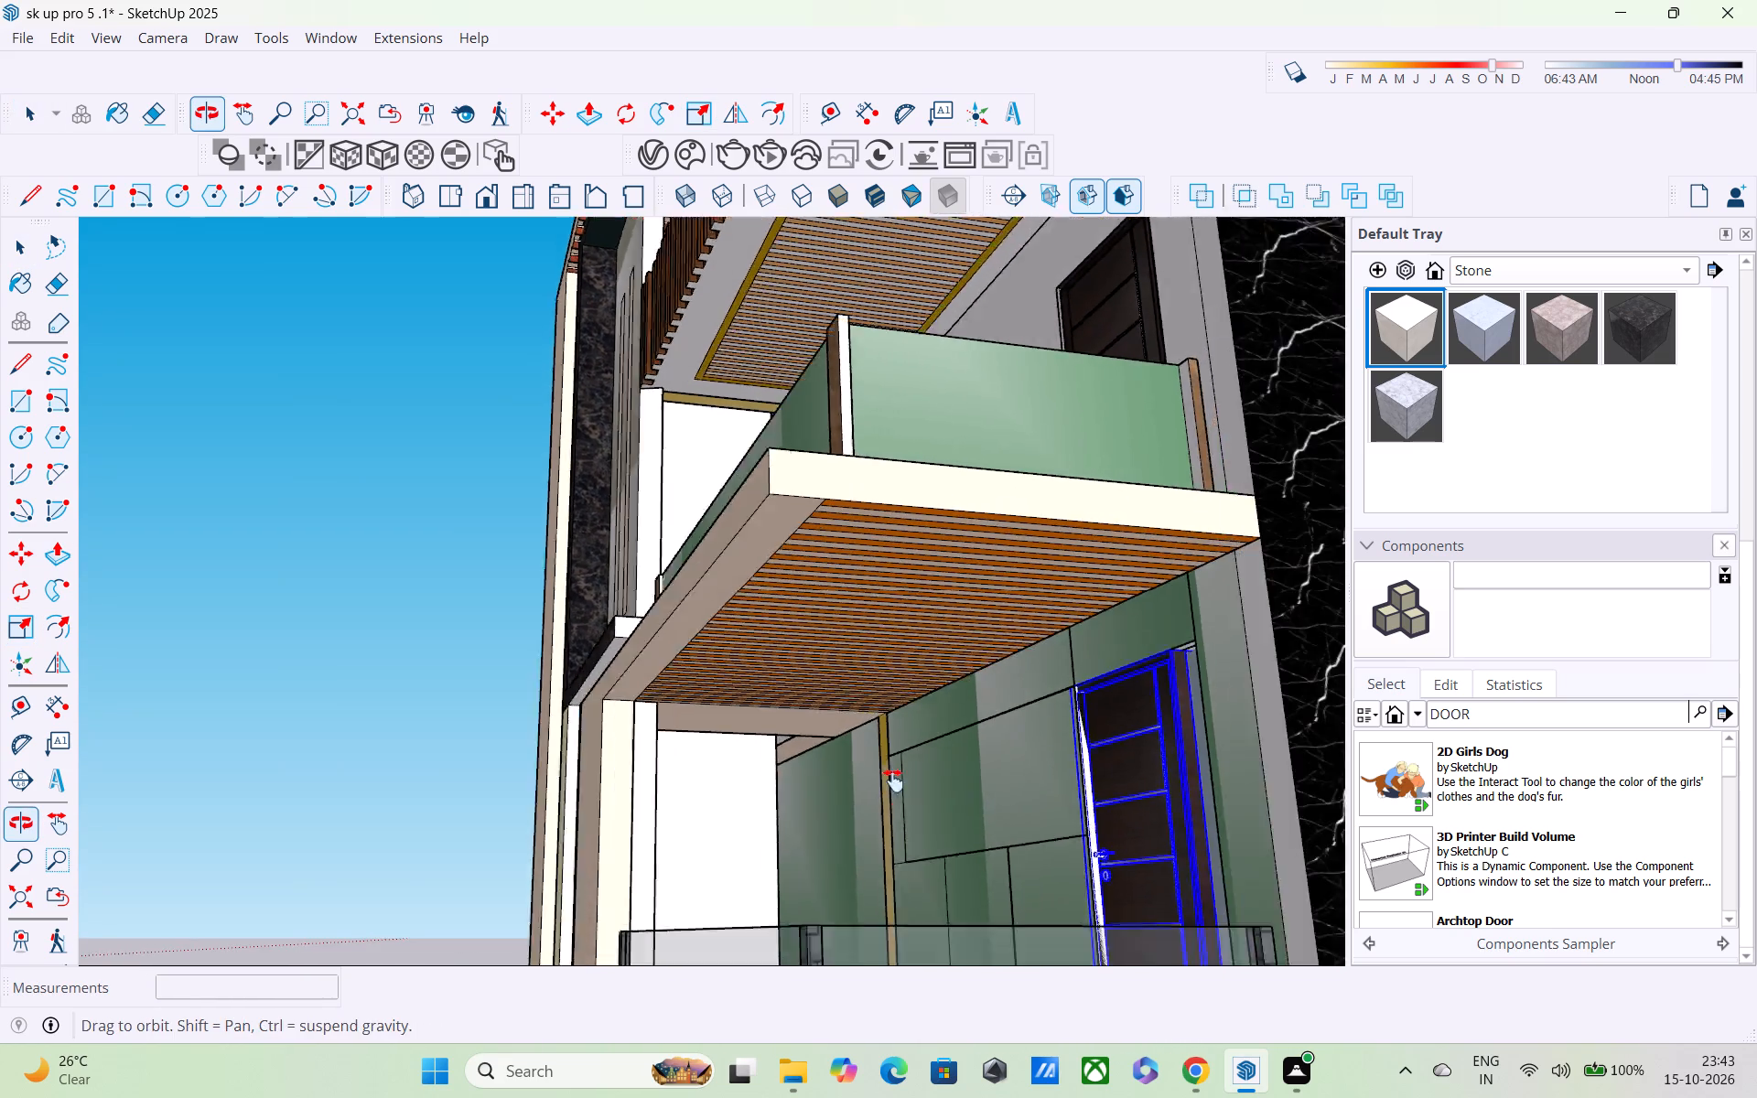
Scale the lower balcony door along the red axis to reach the far side edge of its wall opening.
middle_click_drag(893, 780, 801, 753)
middle_click_drag(850, 764, 1116, 803)
scroll(917, 785, "down", 1)
scroll(1112, 803, "up", 8)
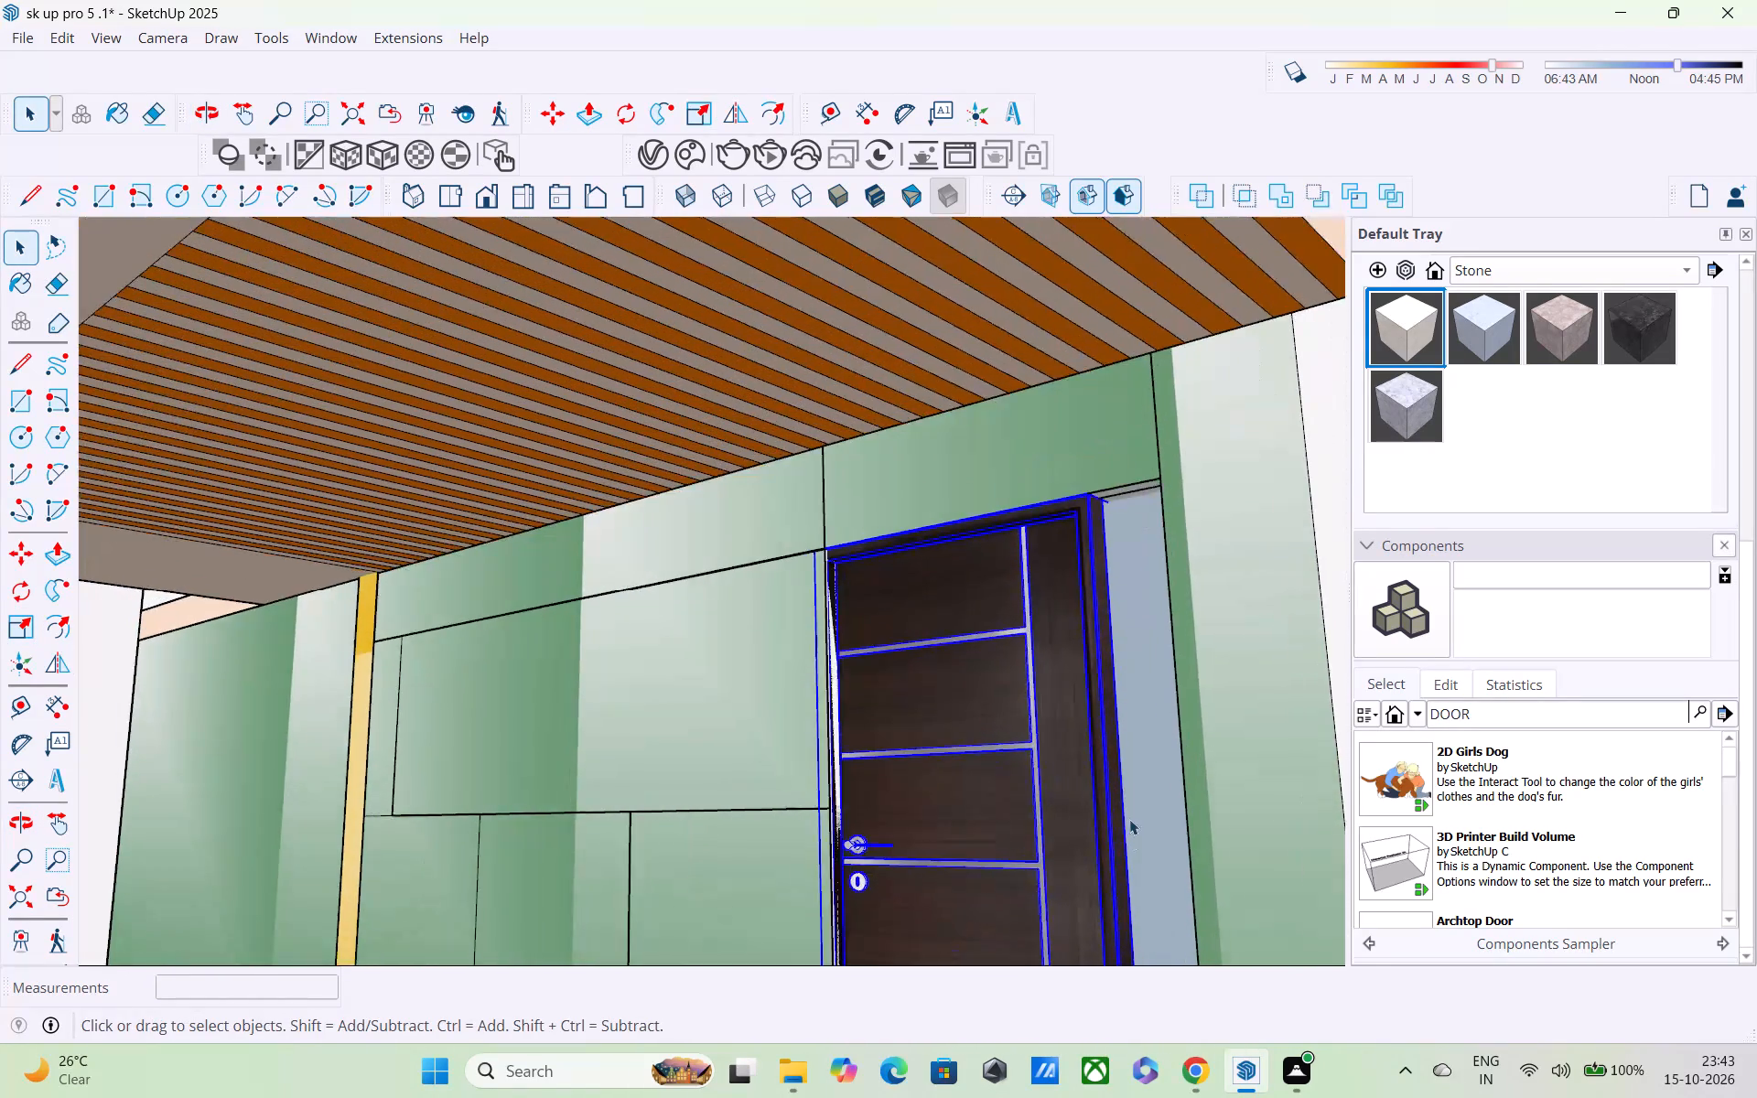
scroll(1129, 819, "up", 2)
middle_click_drag(1129, 819, 994, 821)
scroll(1015, 850, "up", 4)
middle_click_drag(1060, 875, 984, 829, "shift")
scroll(983, 823, "up", 1, "shift")
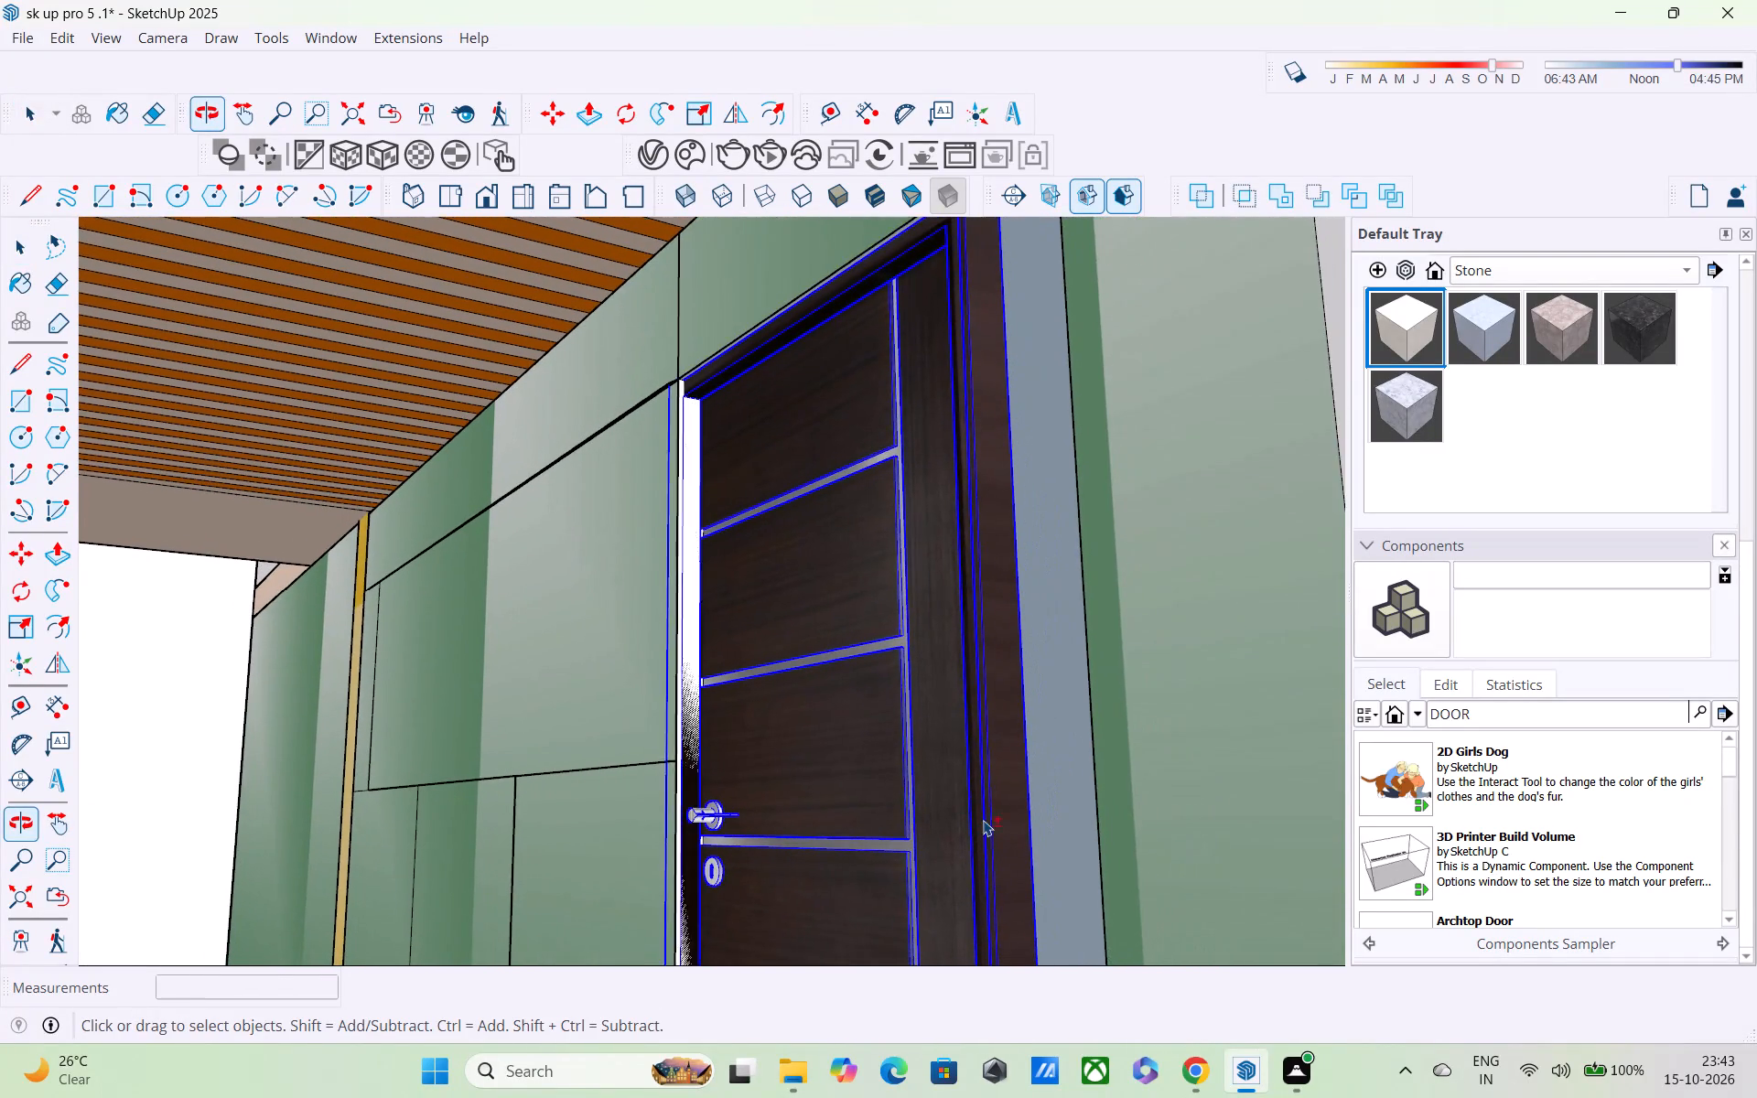
key("s")
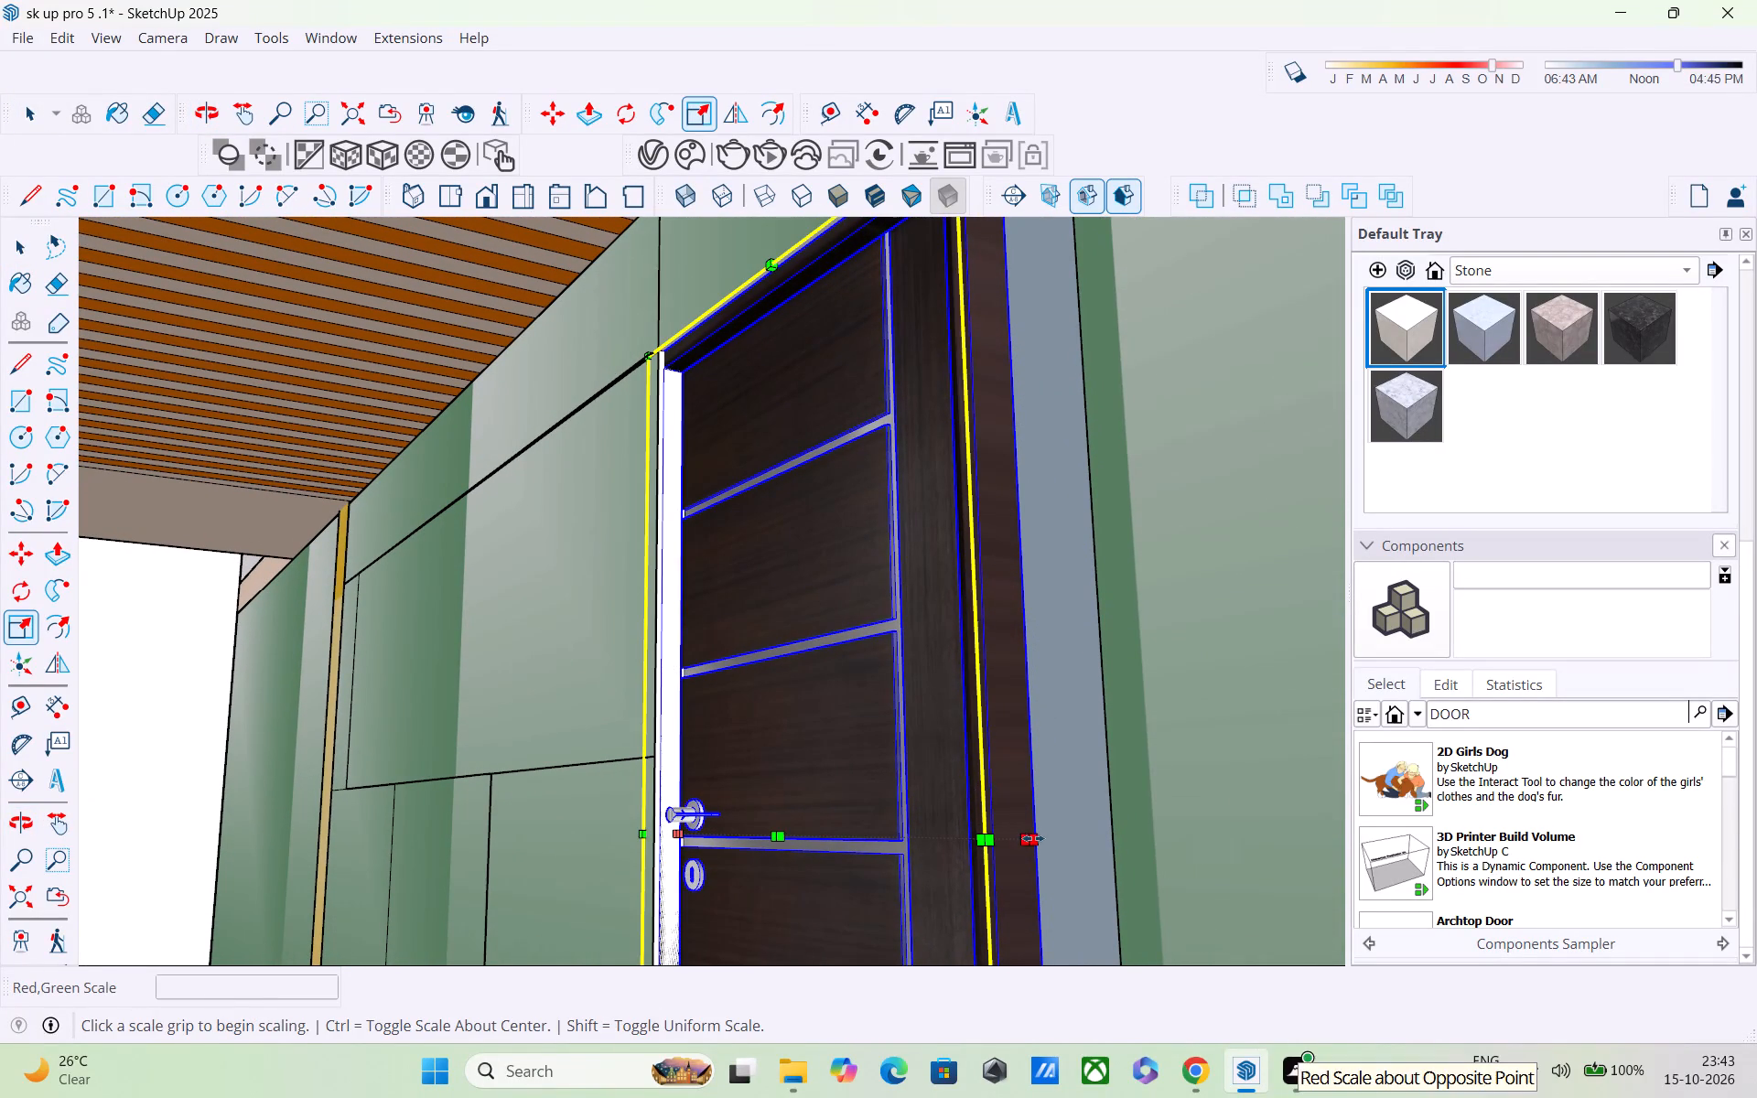
left_click(1034, 839)
left_click(1138, 831)
scroll(1104, 831, "down", 1)
middle_click_drag(1123, 855, 1137, 860)
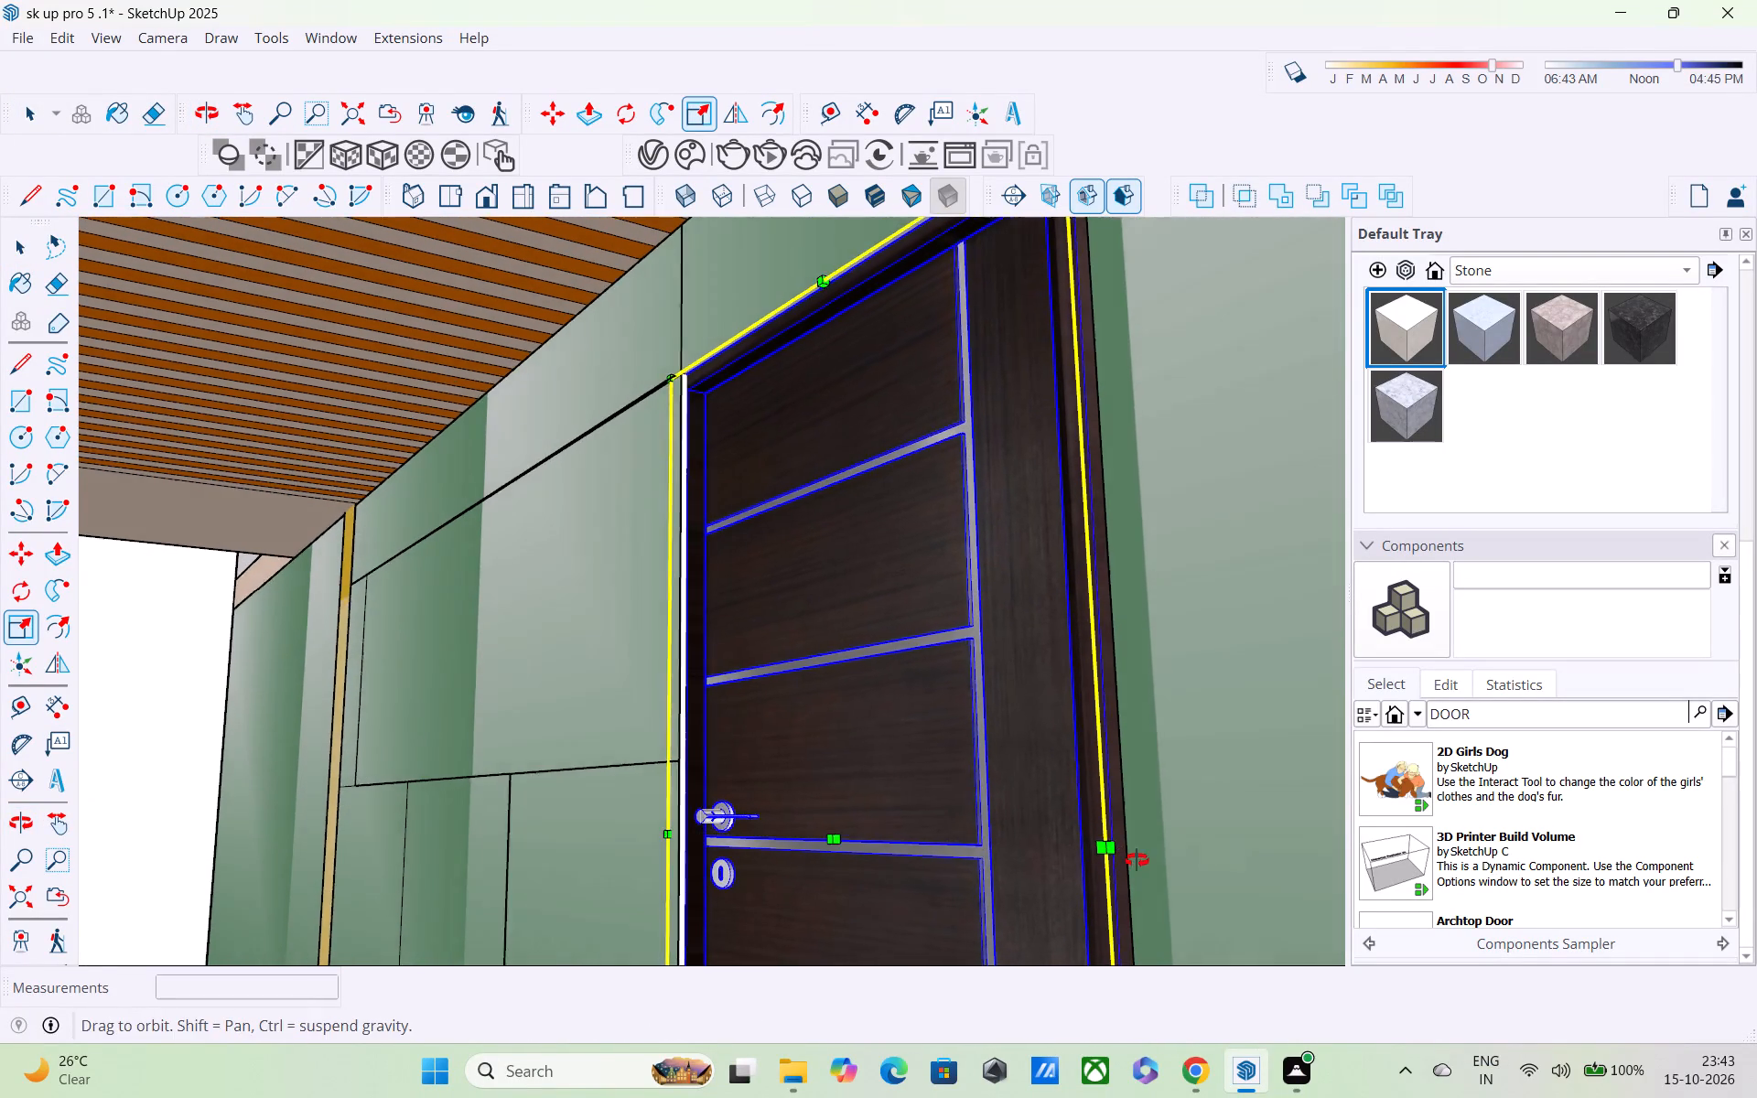
middle_click_drag(1137, 860, 1297, 878)
scroll(1297, 878, "up", 1)
scroll(1266, 862, "down", 6)
scroll(1184, 834, "down", 8)
scroll(1148, 914, "down", 2)
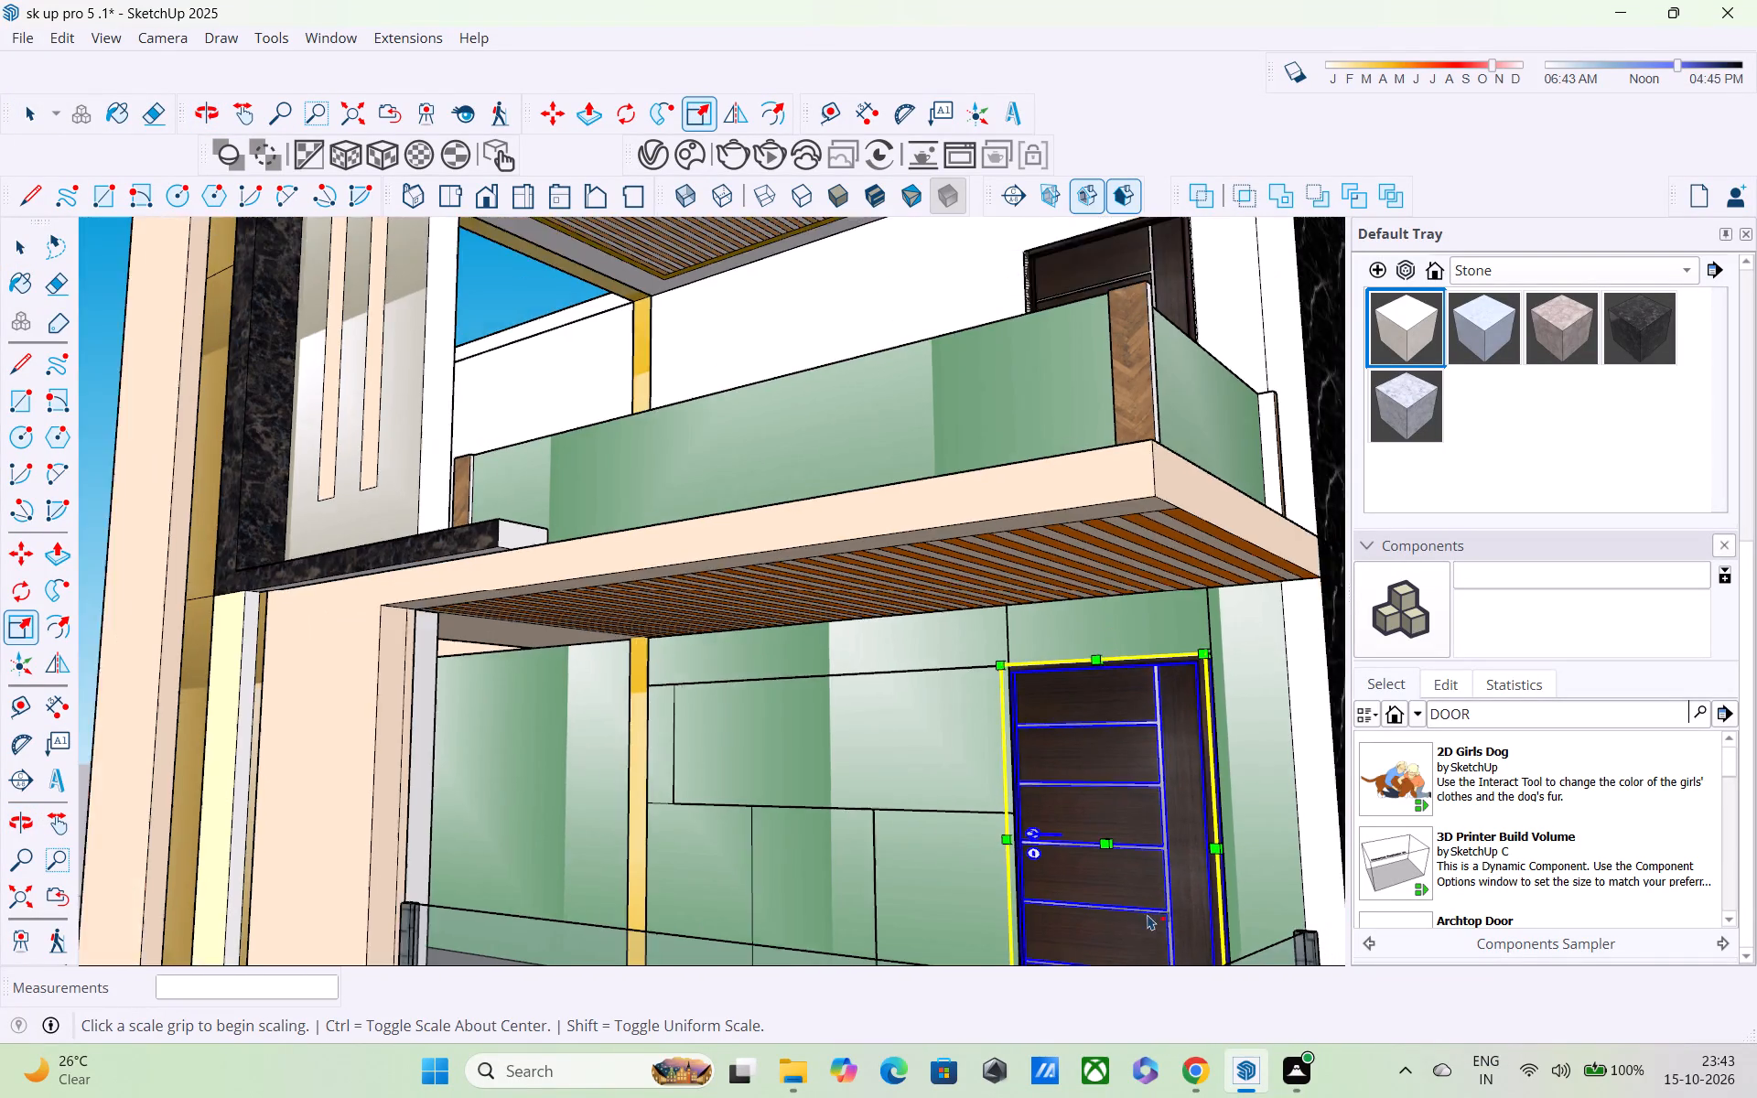
scroll(1148, 914, "down", 4)
key("space")
left_click(245, 762)
Import the PLANTS (1) model from Downloads and place it on the ground near the house's front gate corner.
scroll(372, 777, "down", 3)
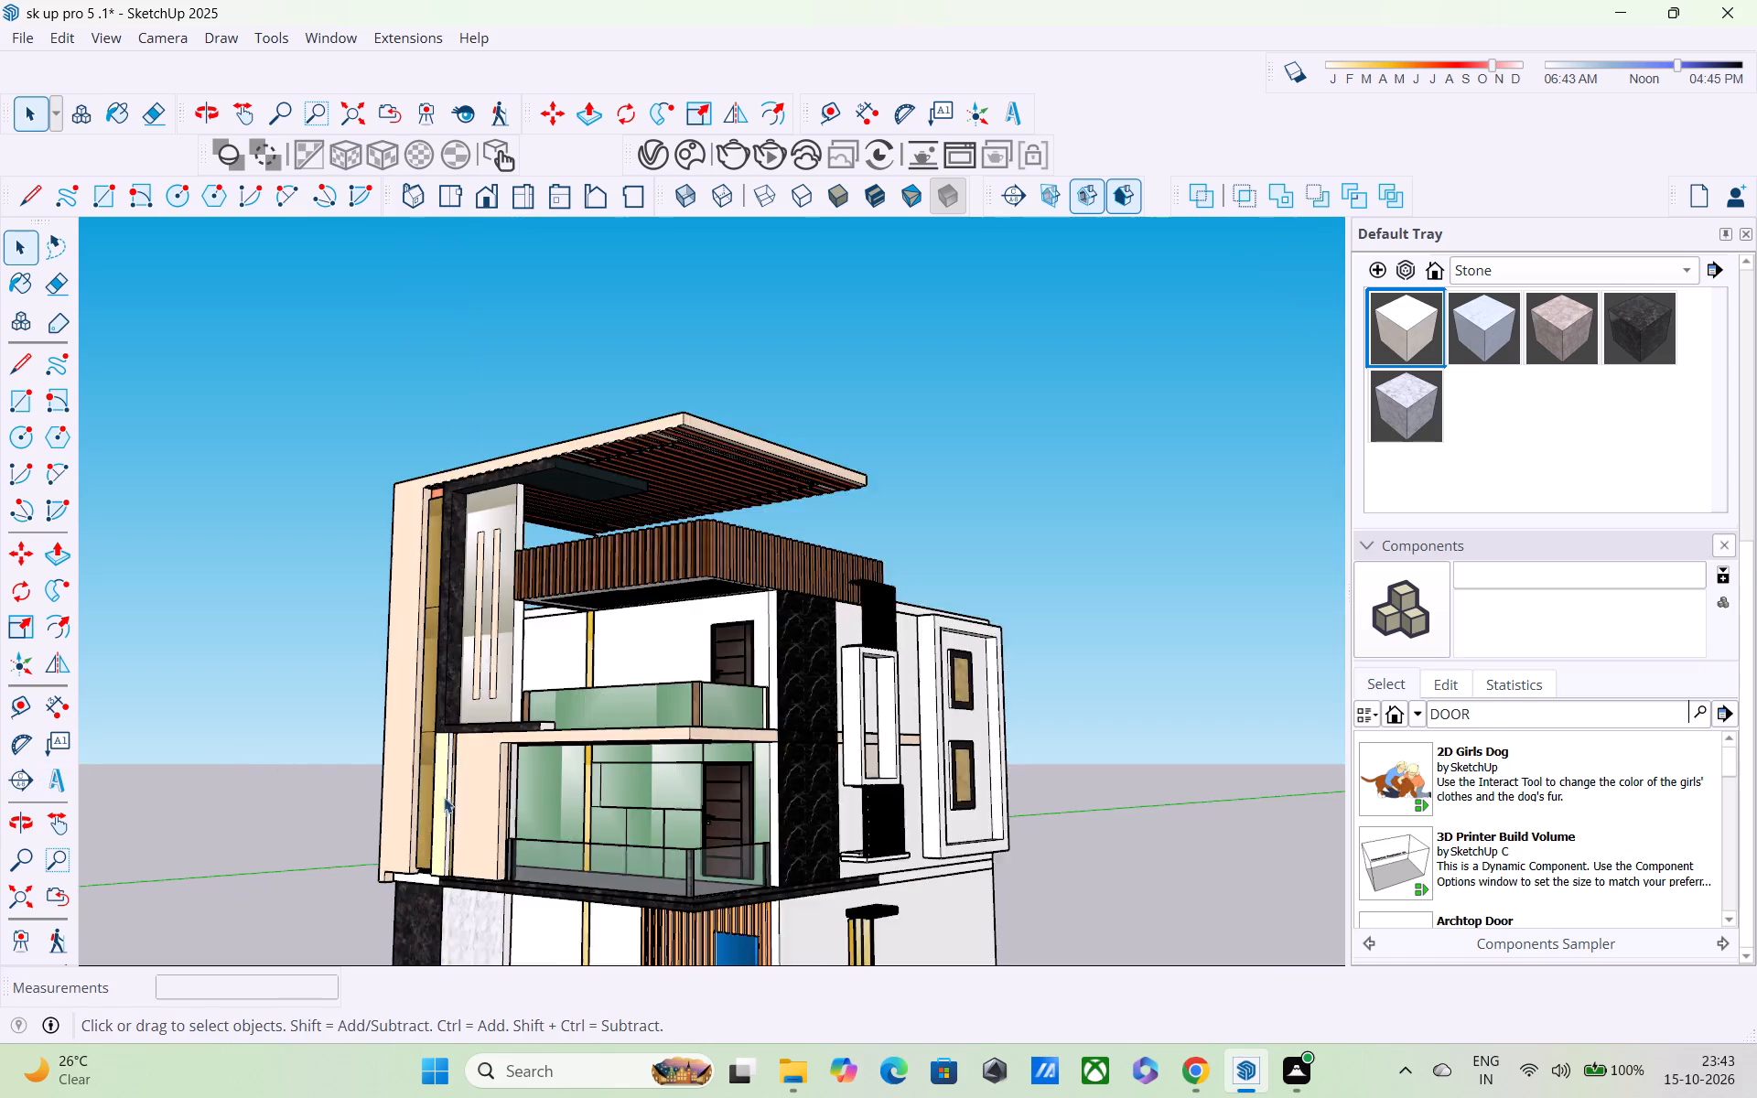
middle_click_drag(512, 814, 718, 835)
scroll(720, 835, "up", 3)
middle_click_drag(282, 362, 314, 391)
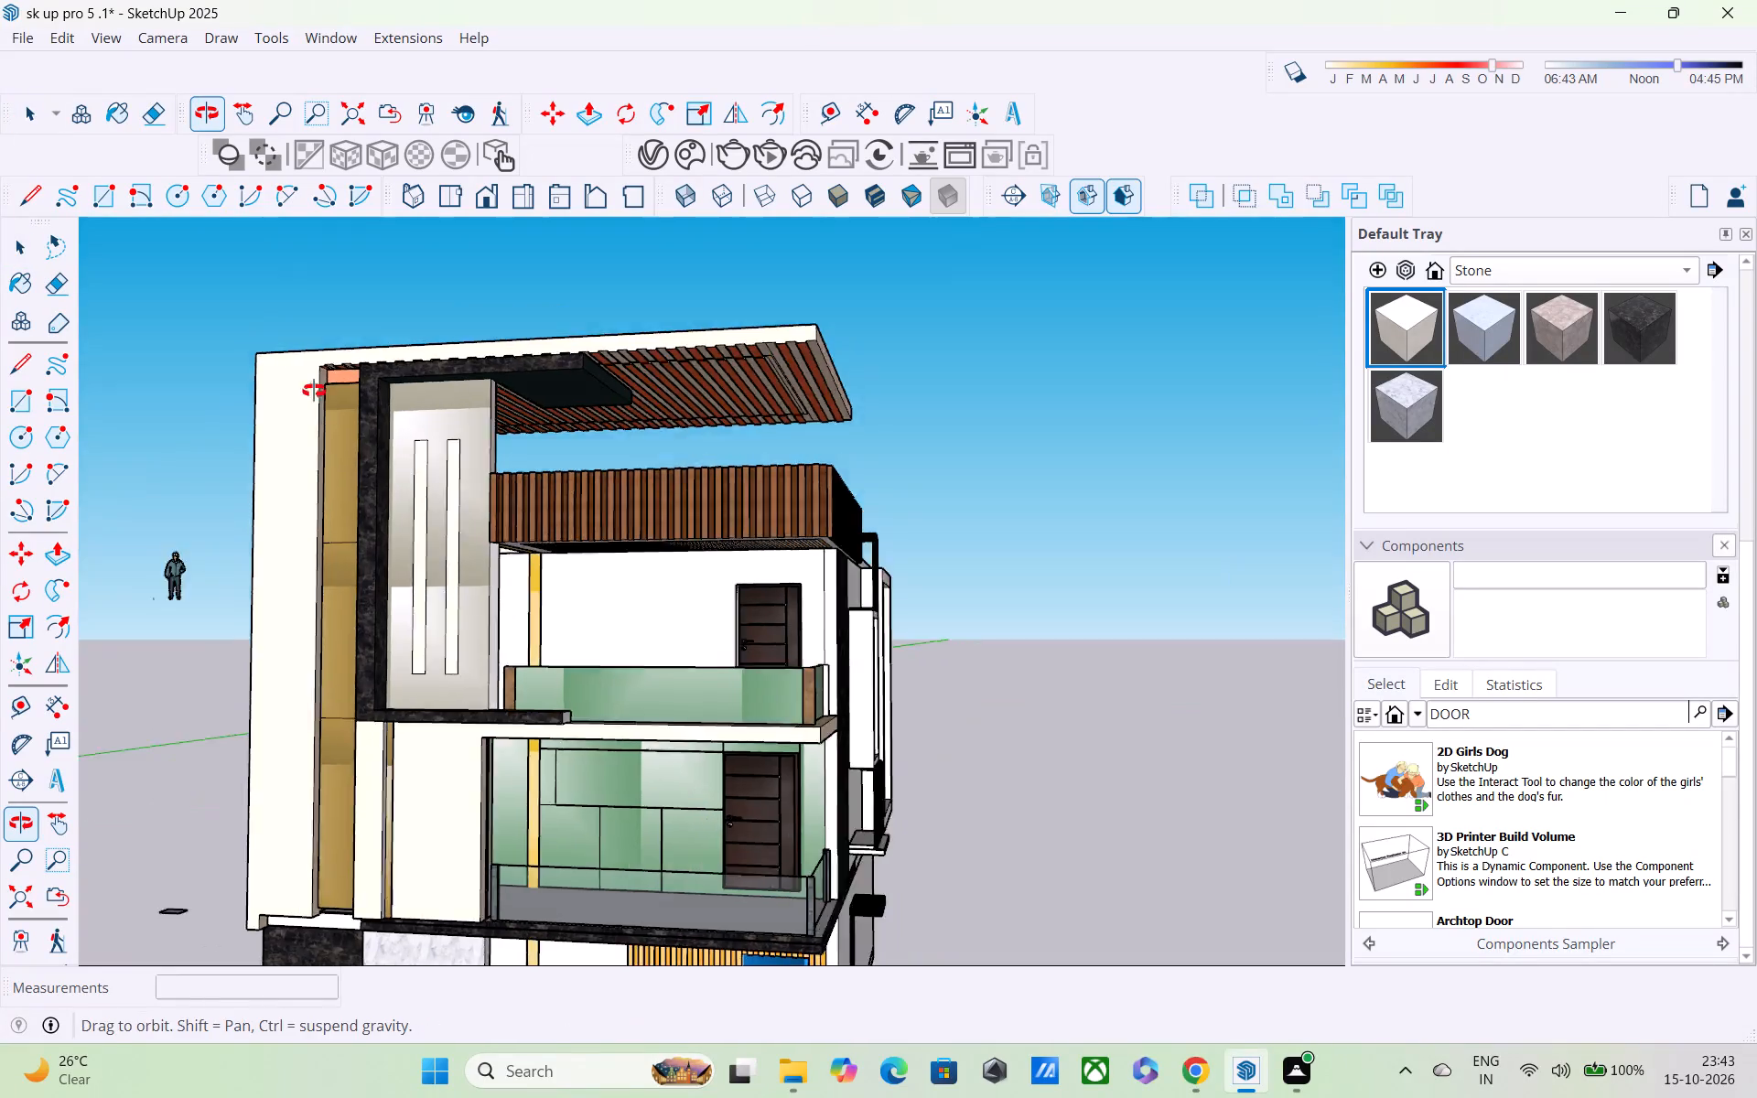
middle_click_drag(314, 391, 437, 462)
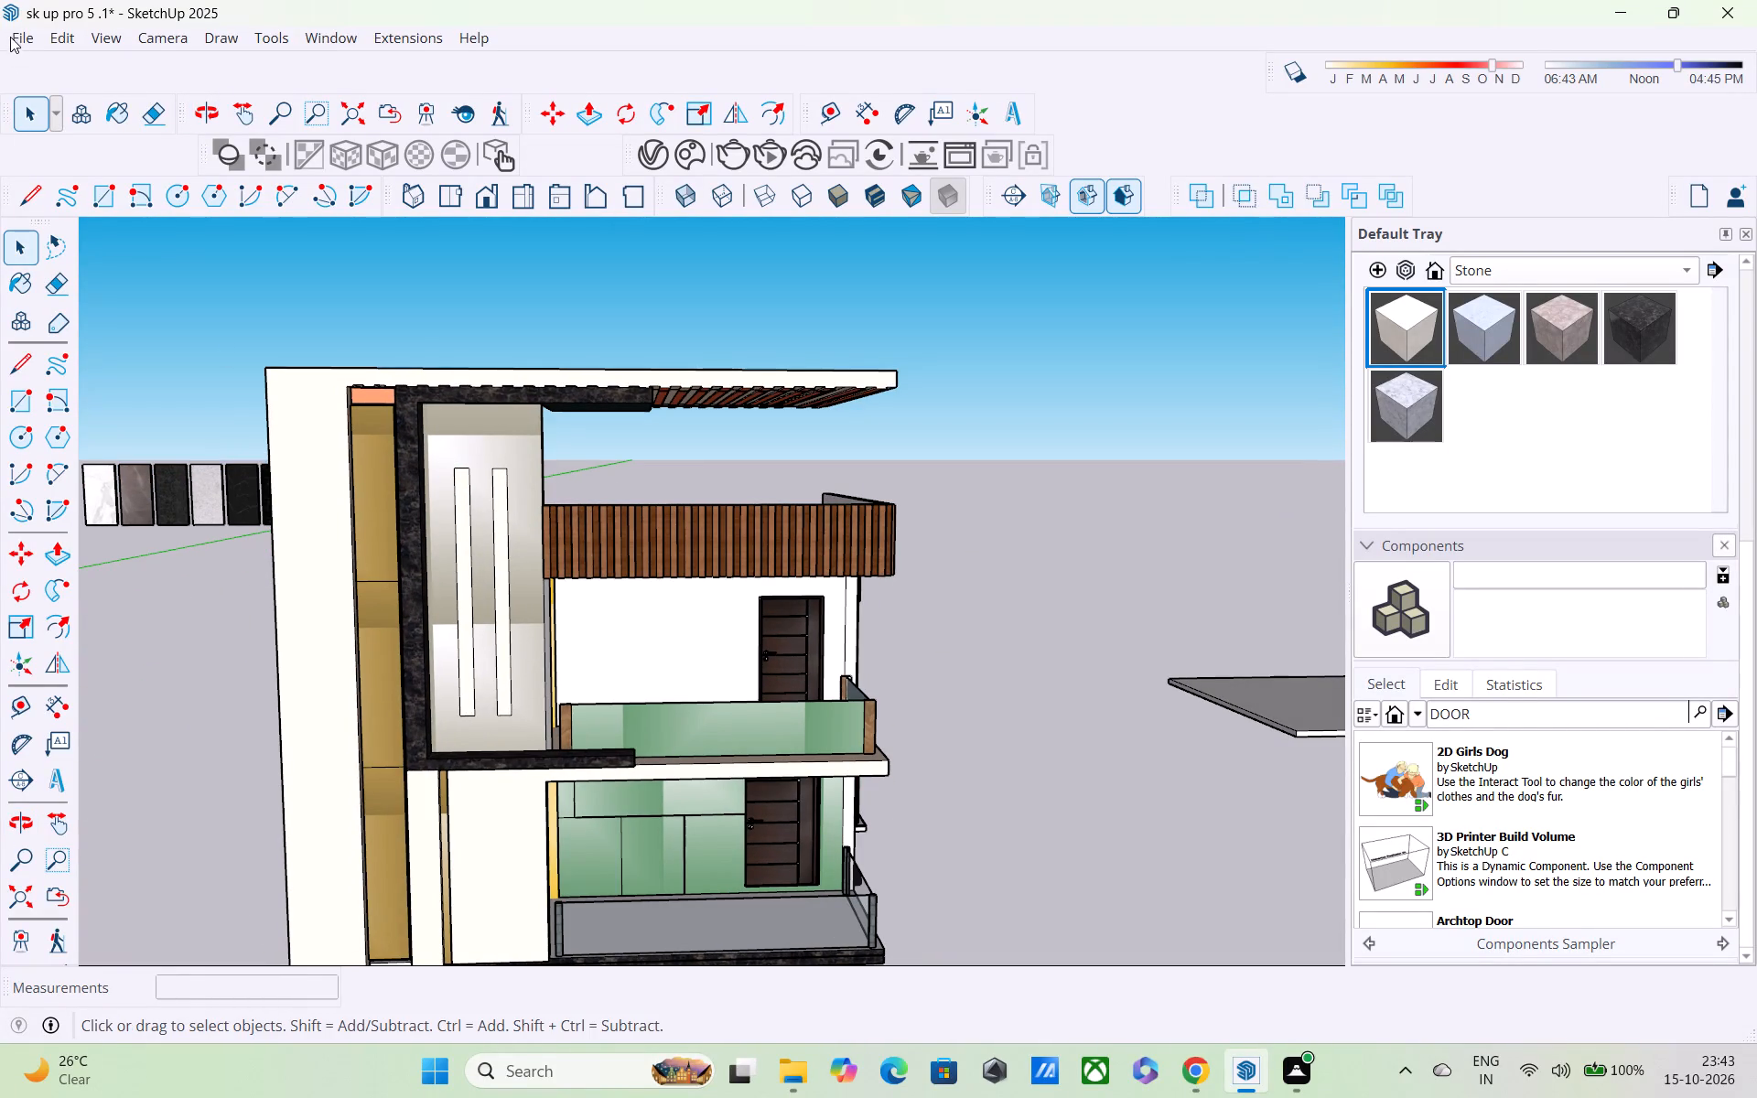
left_click(12, 34)
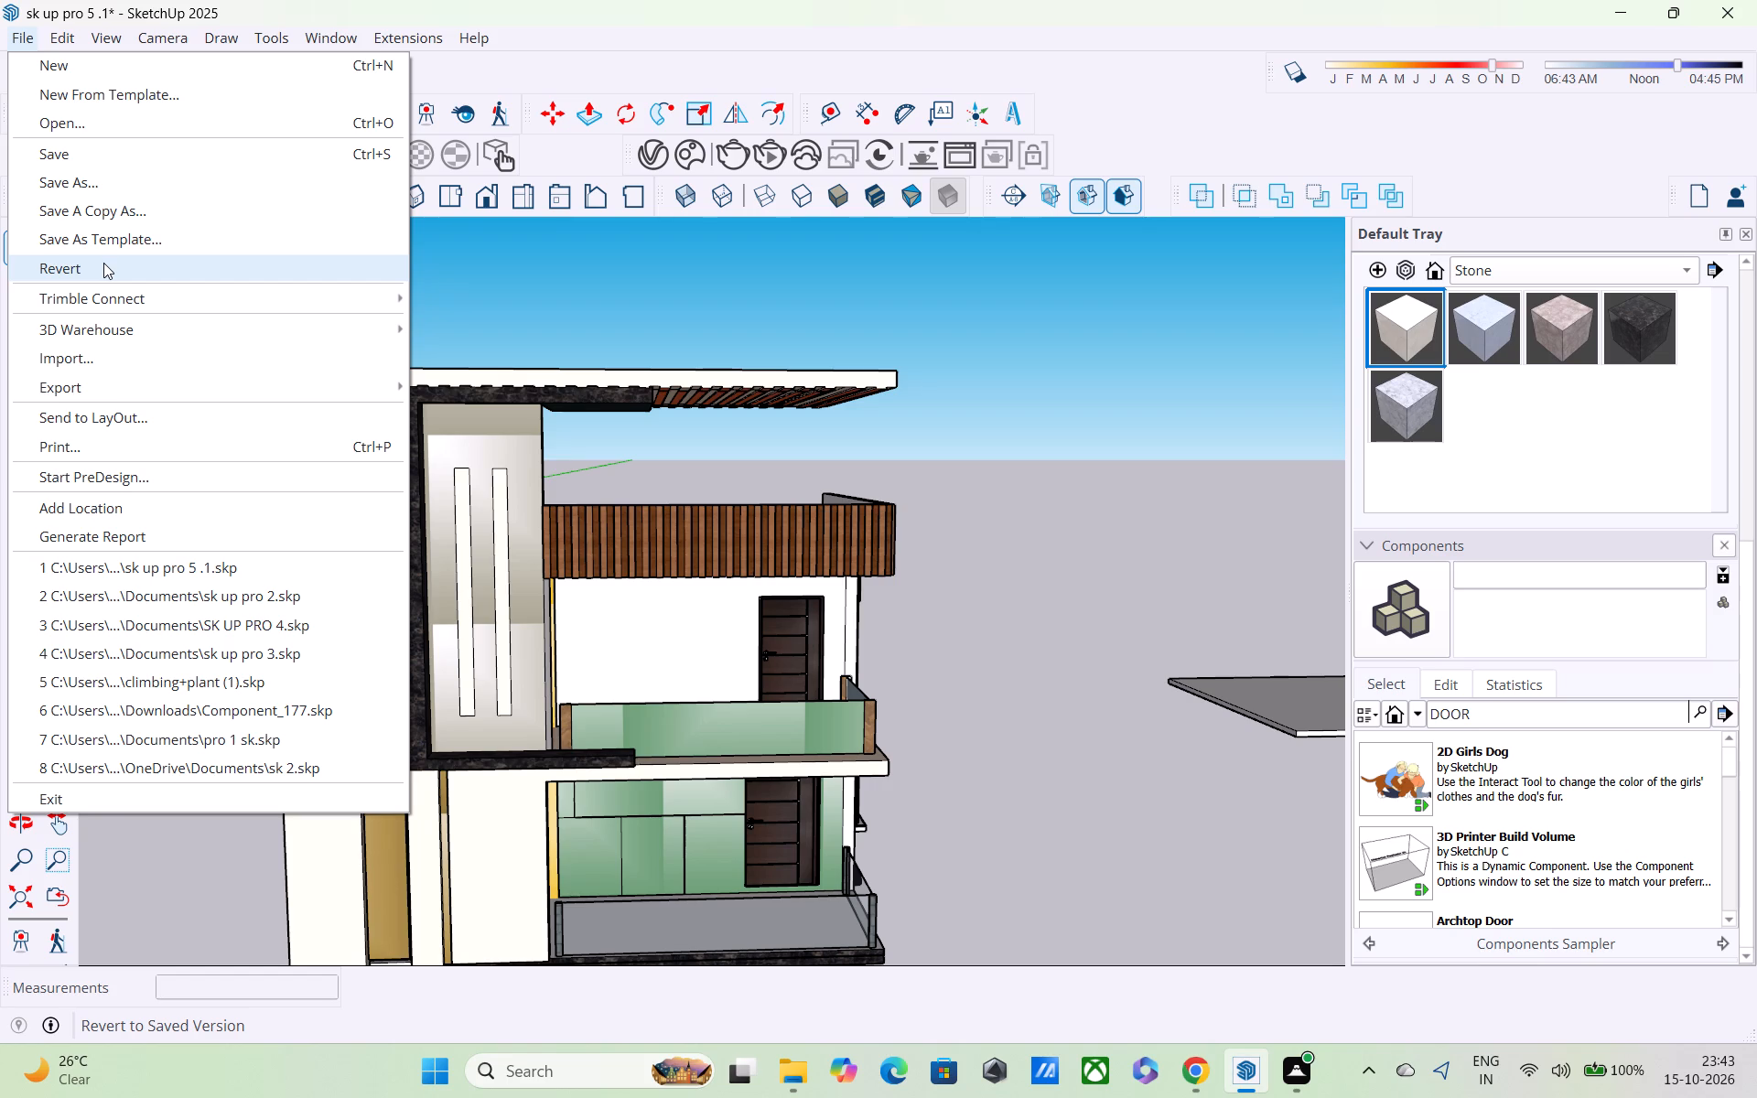
left_click(114, 361)
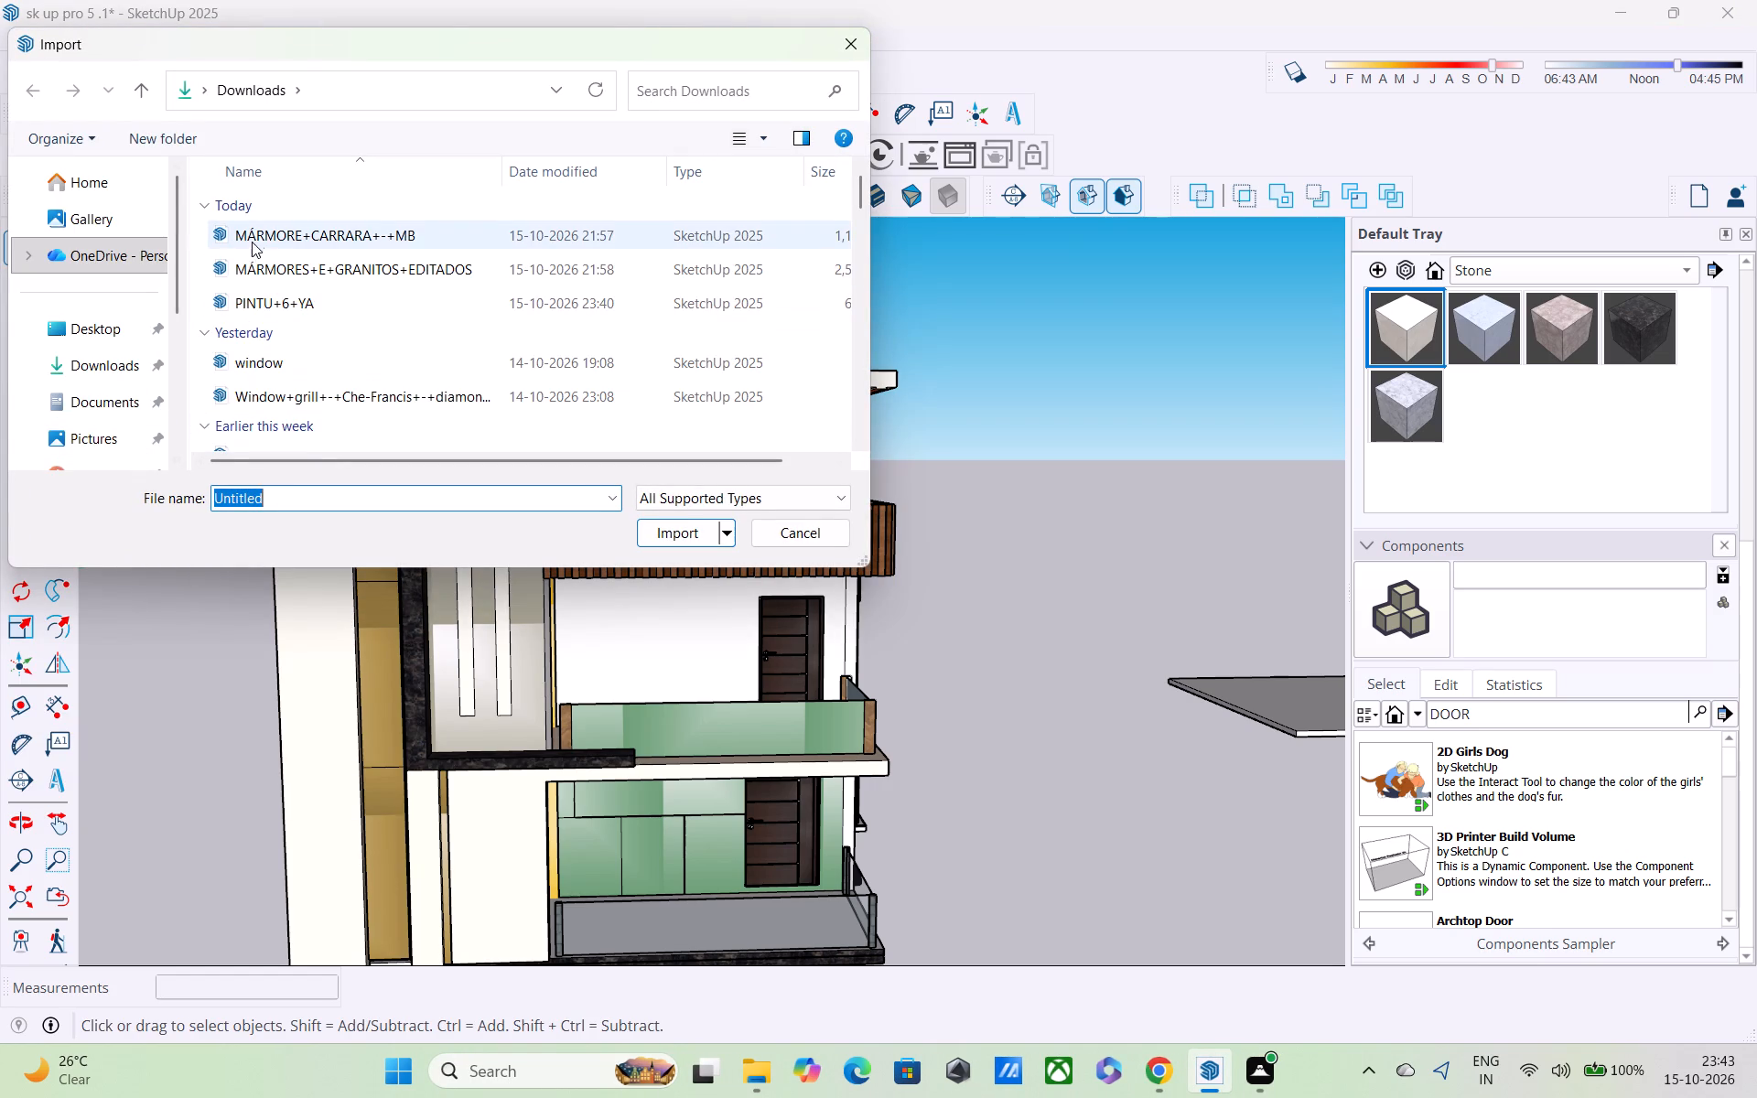
scroll(263, 375, "down", 1)
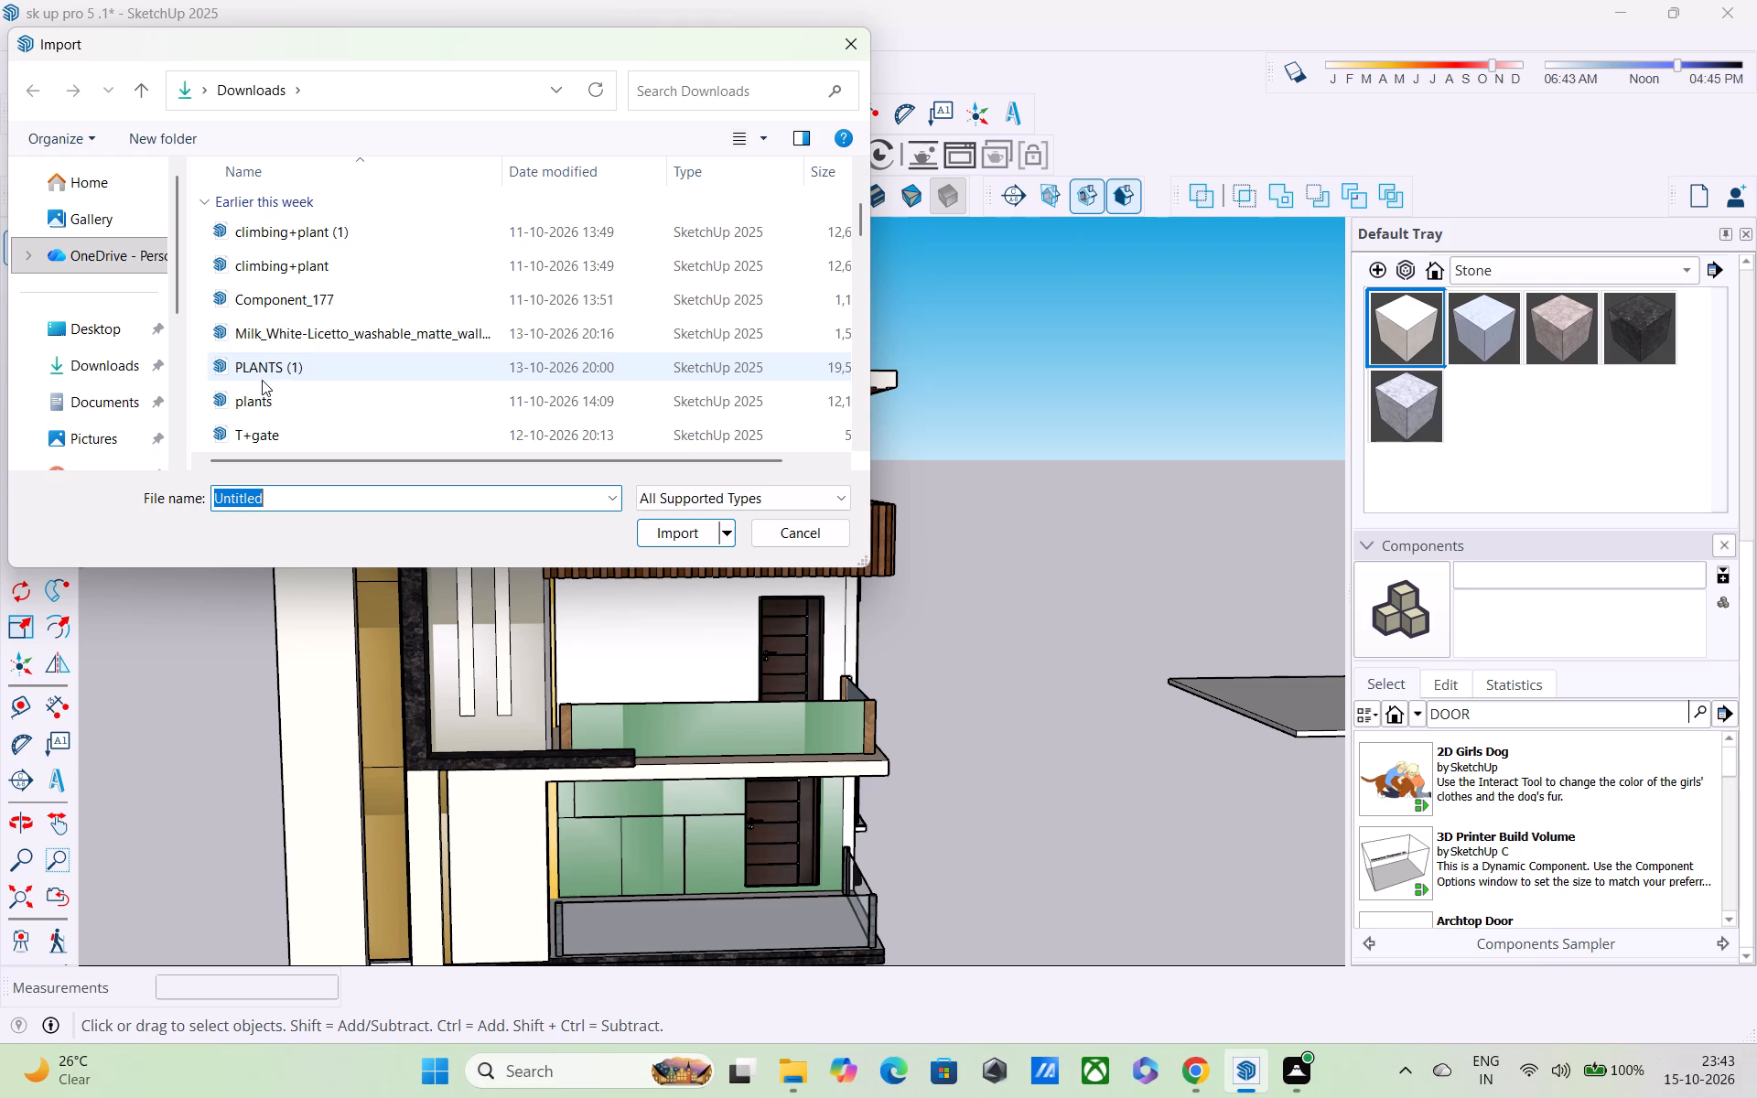
left_click(262, 360)
left_click(669, 534)
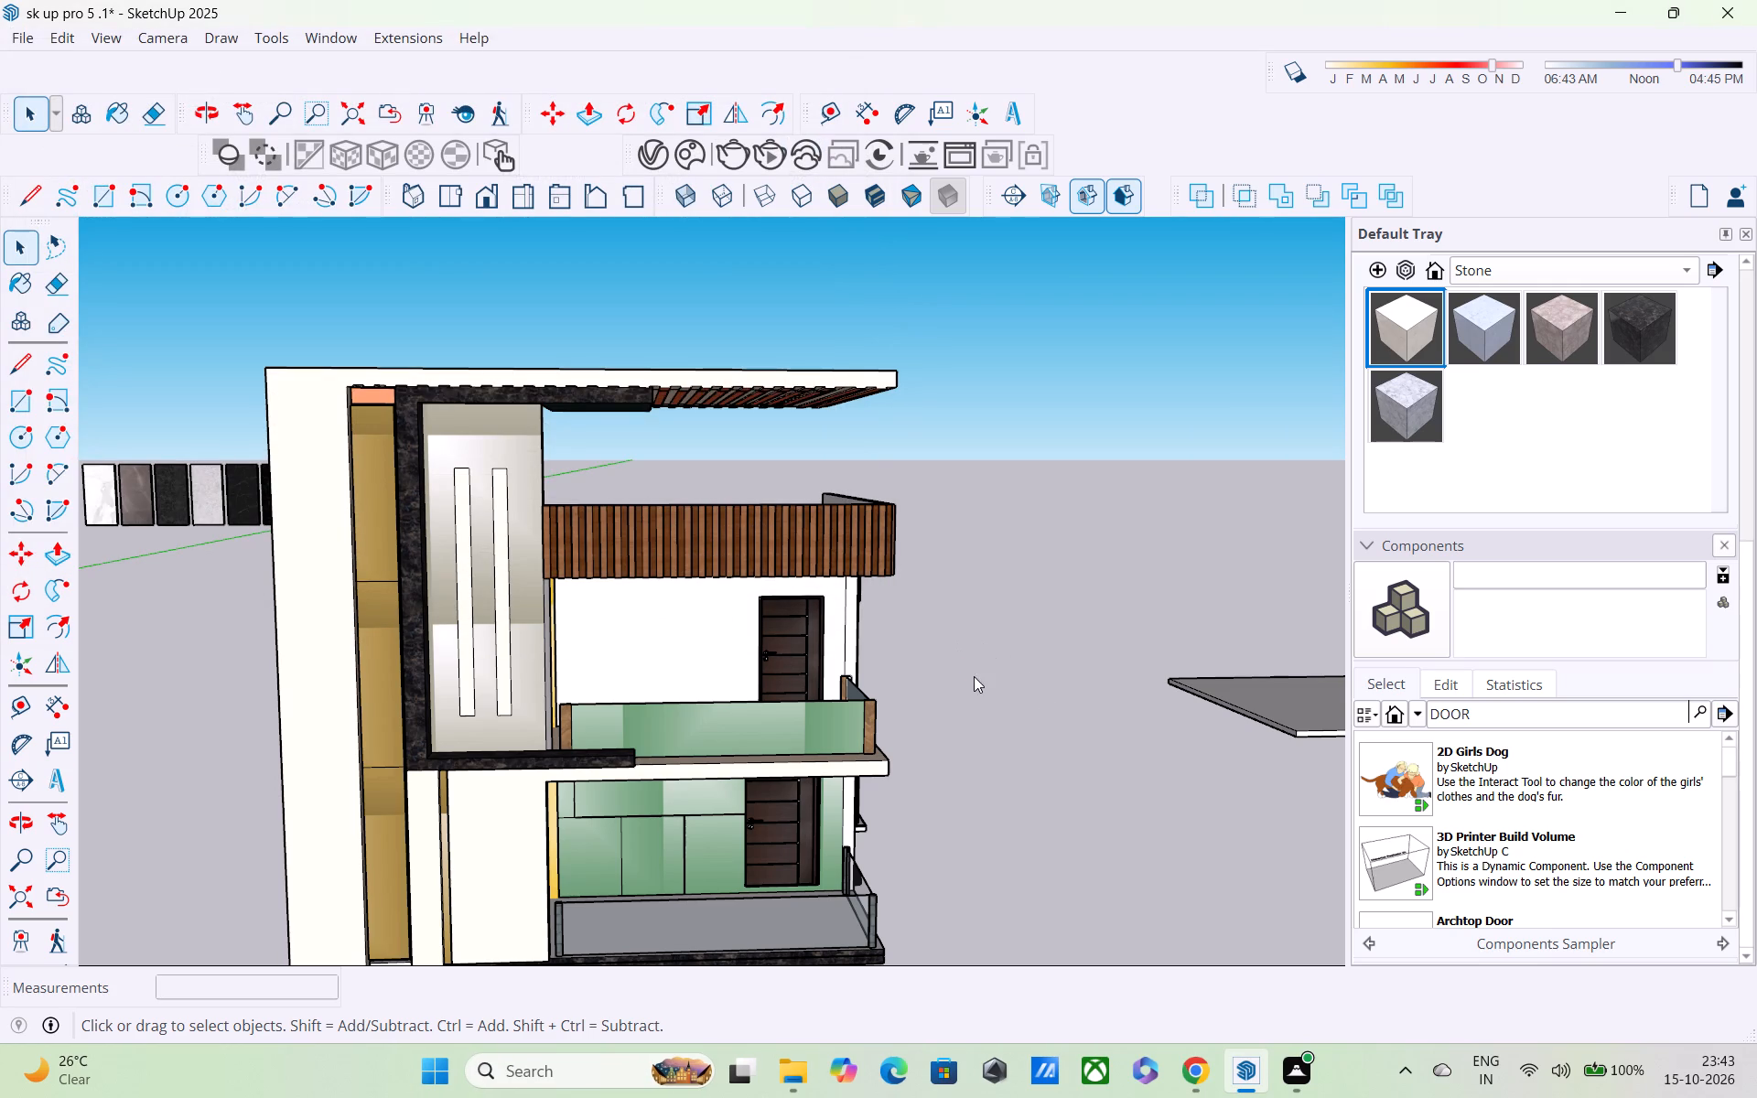
scroll(969, 655, "down", 5)
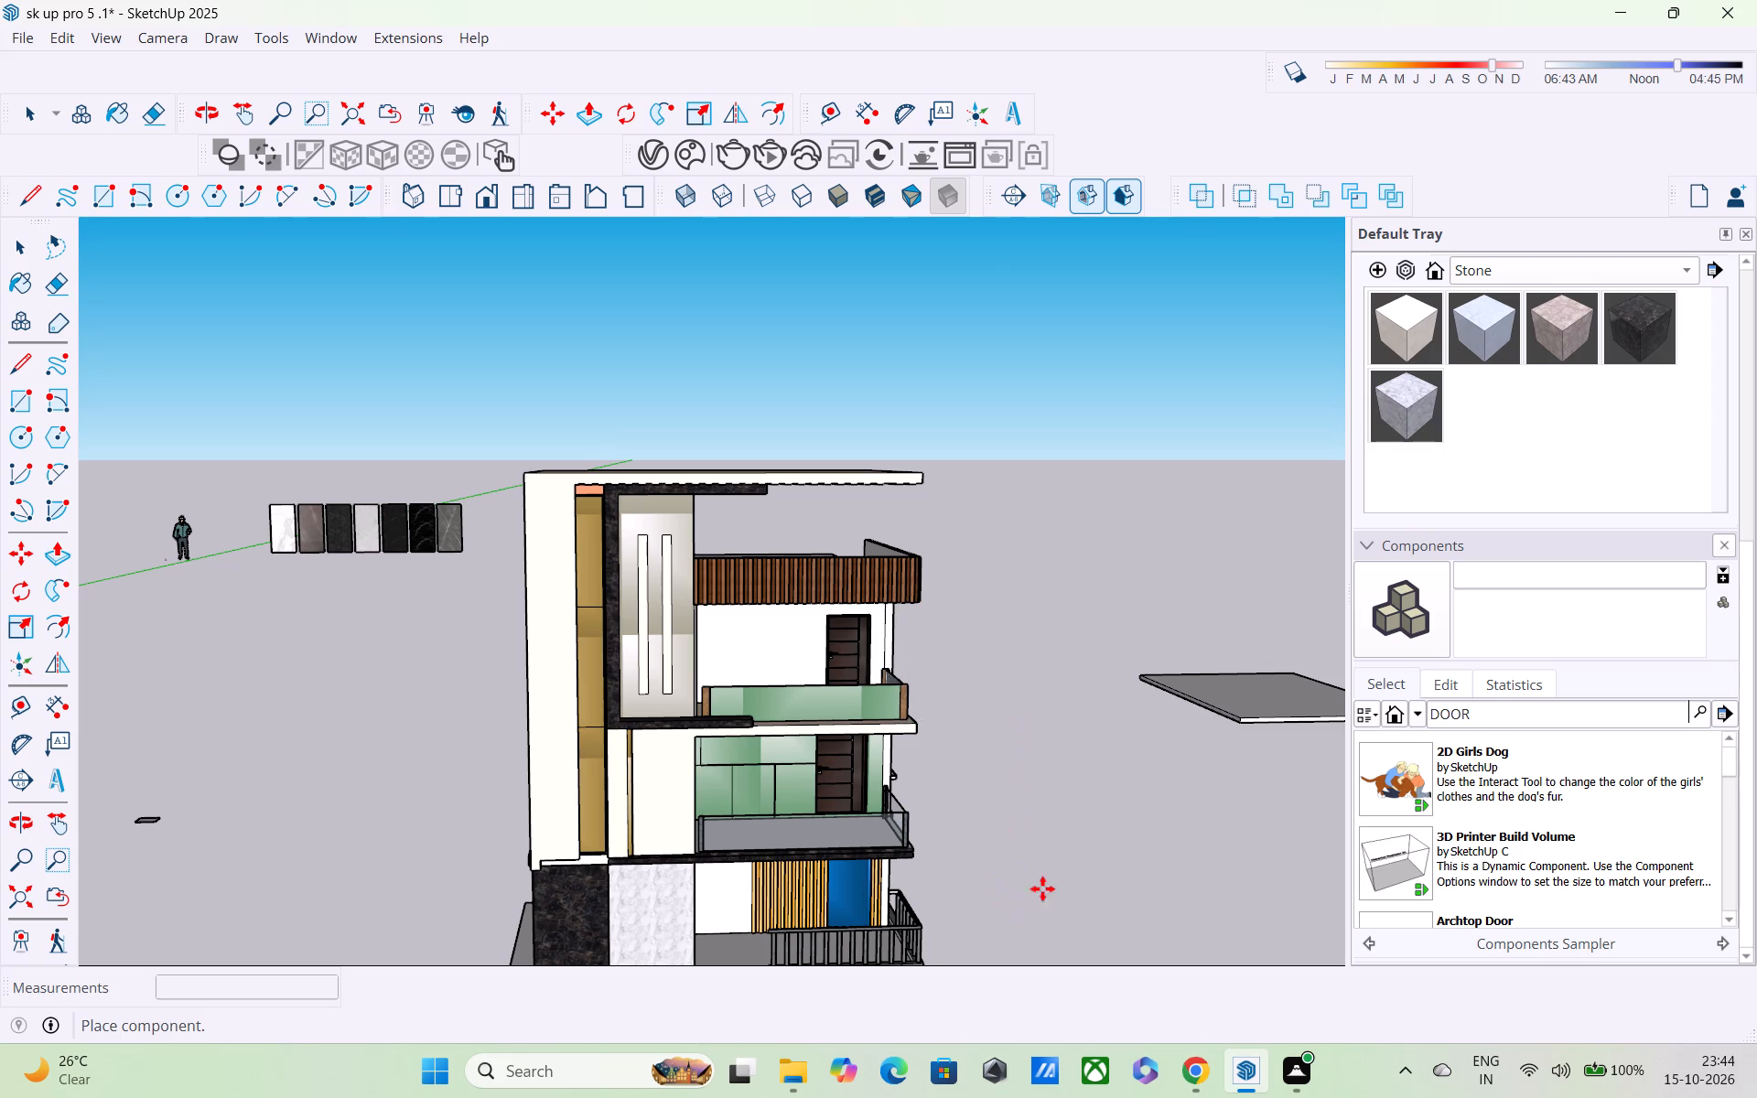
middle_click_drag(882, 888, 846, 522, "shift")
scroll(922, 767, "up", 2)
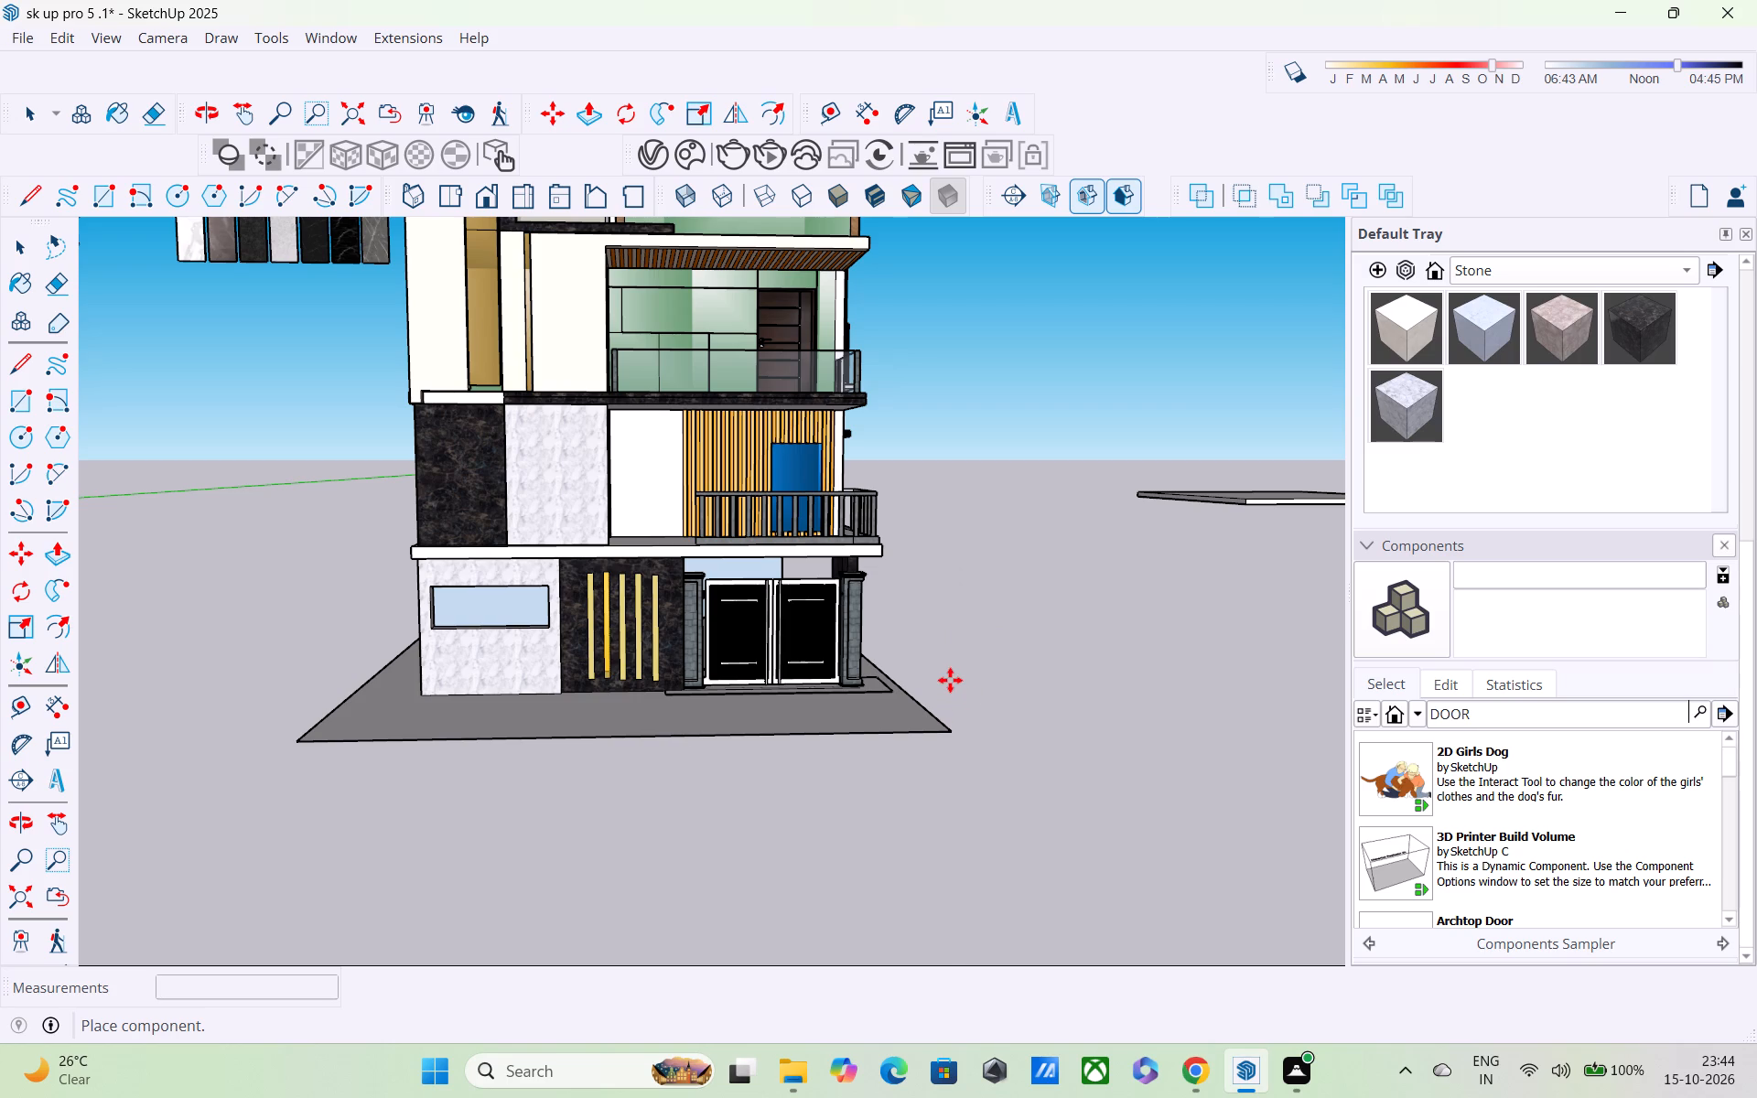
middle_click_drag(951, 673, 378, 665)
scroll(353, 735, "down", 2)
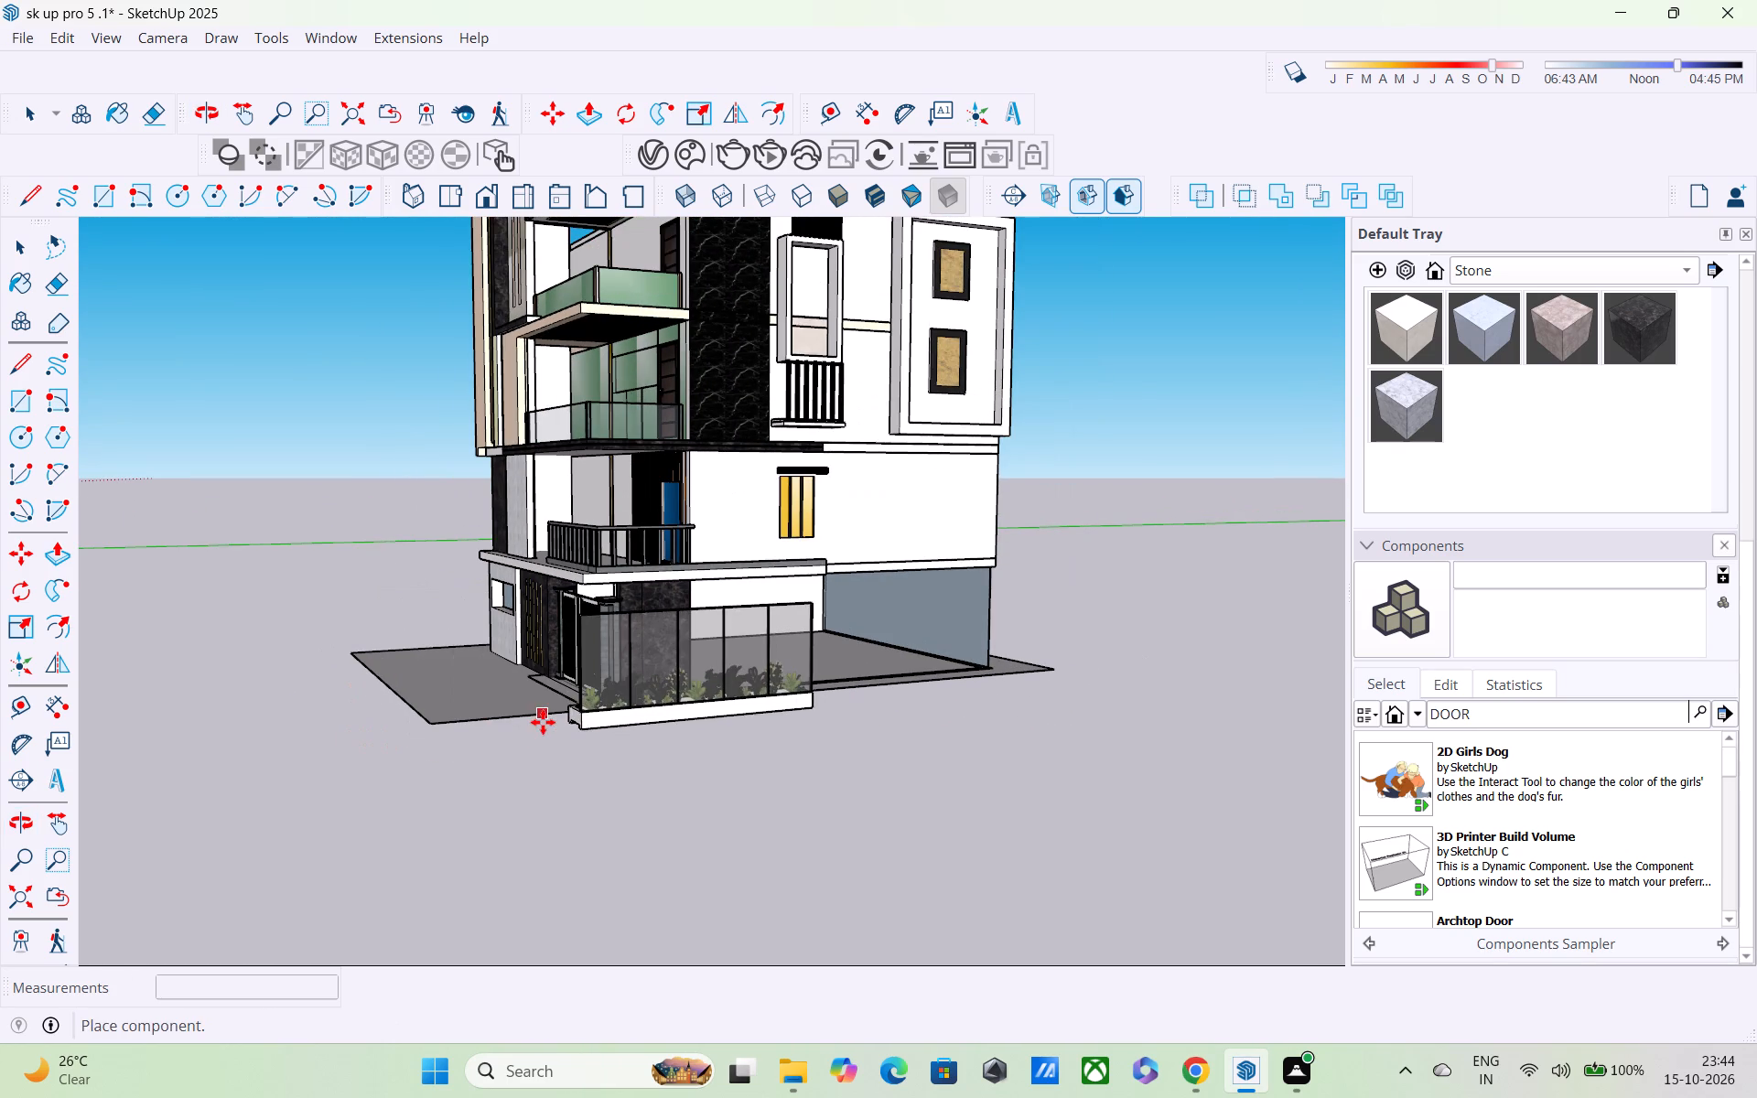
left_click(583, 787)
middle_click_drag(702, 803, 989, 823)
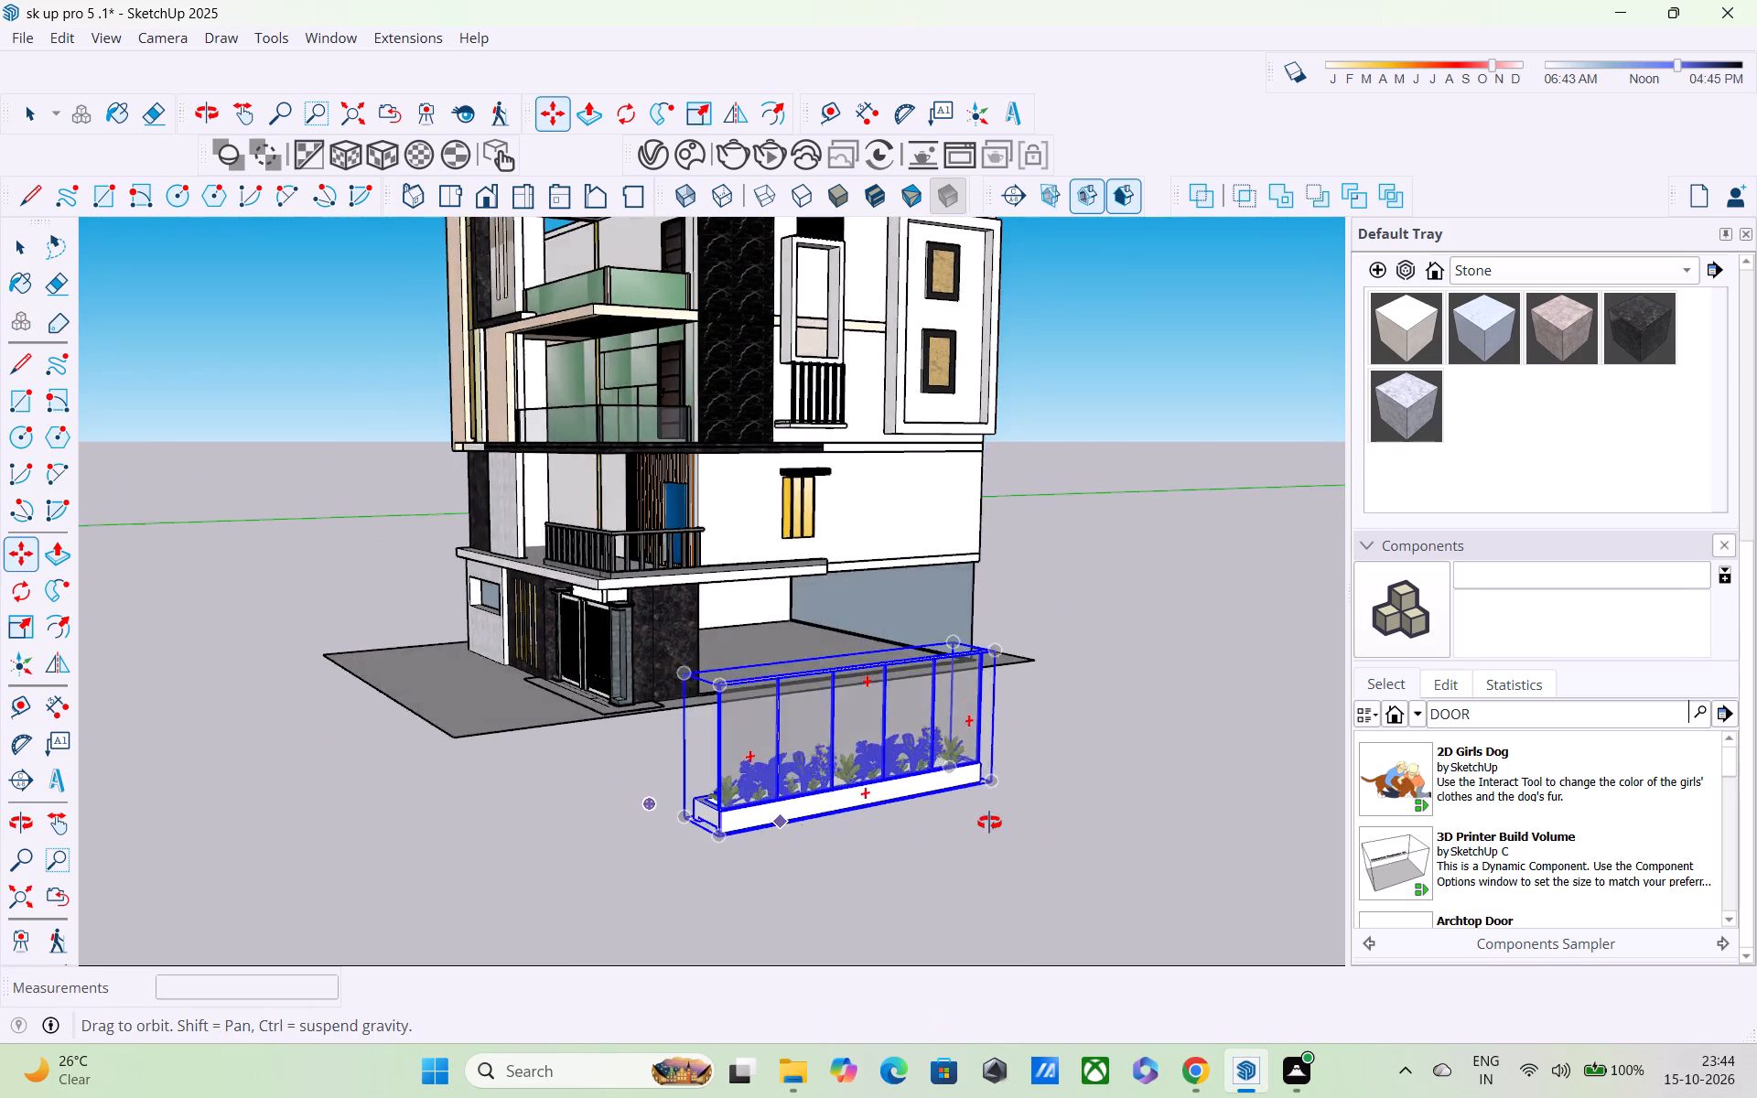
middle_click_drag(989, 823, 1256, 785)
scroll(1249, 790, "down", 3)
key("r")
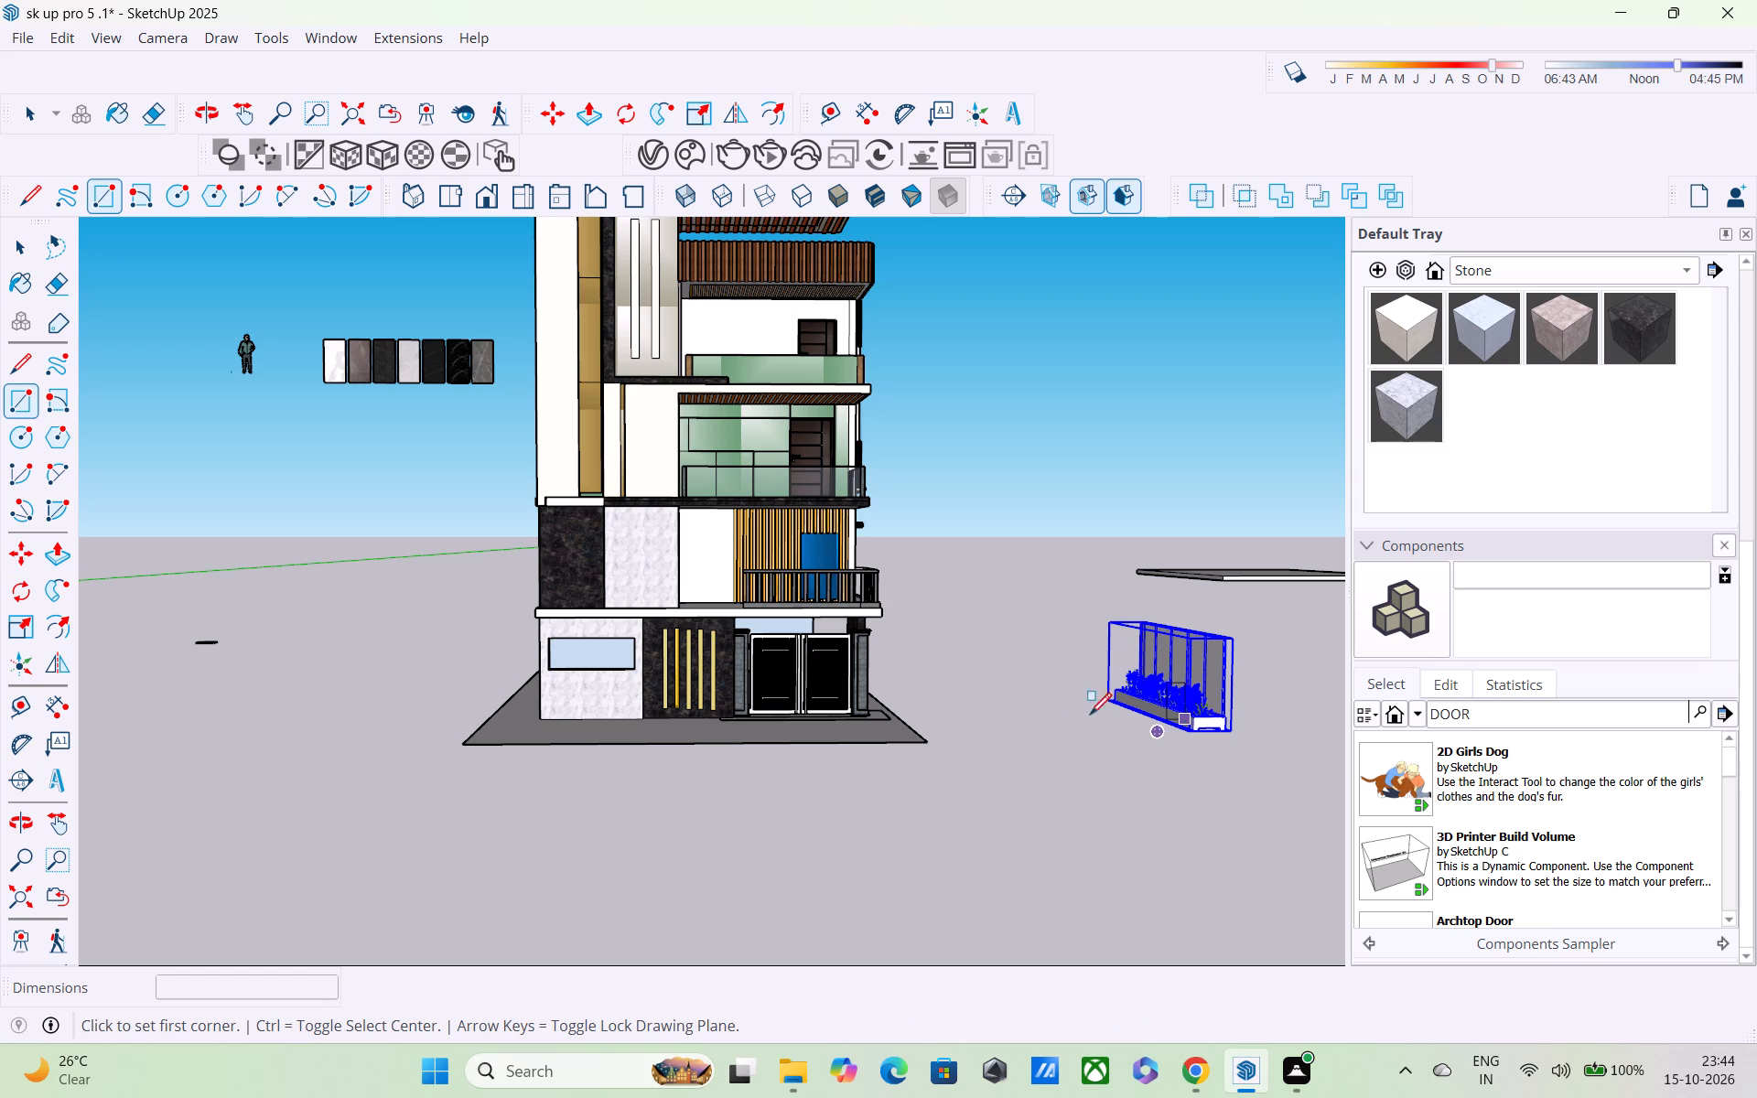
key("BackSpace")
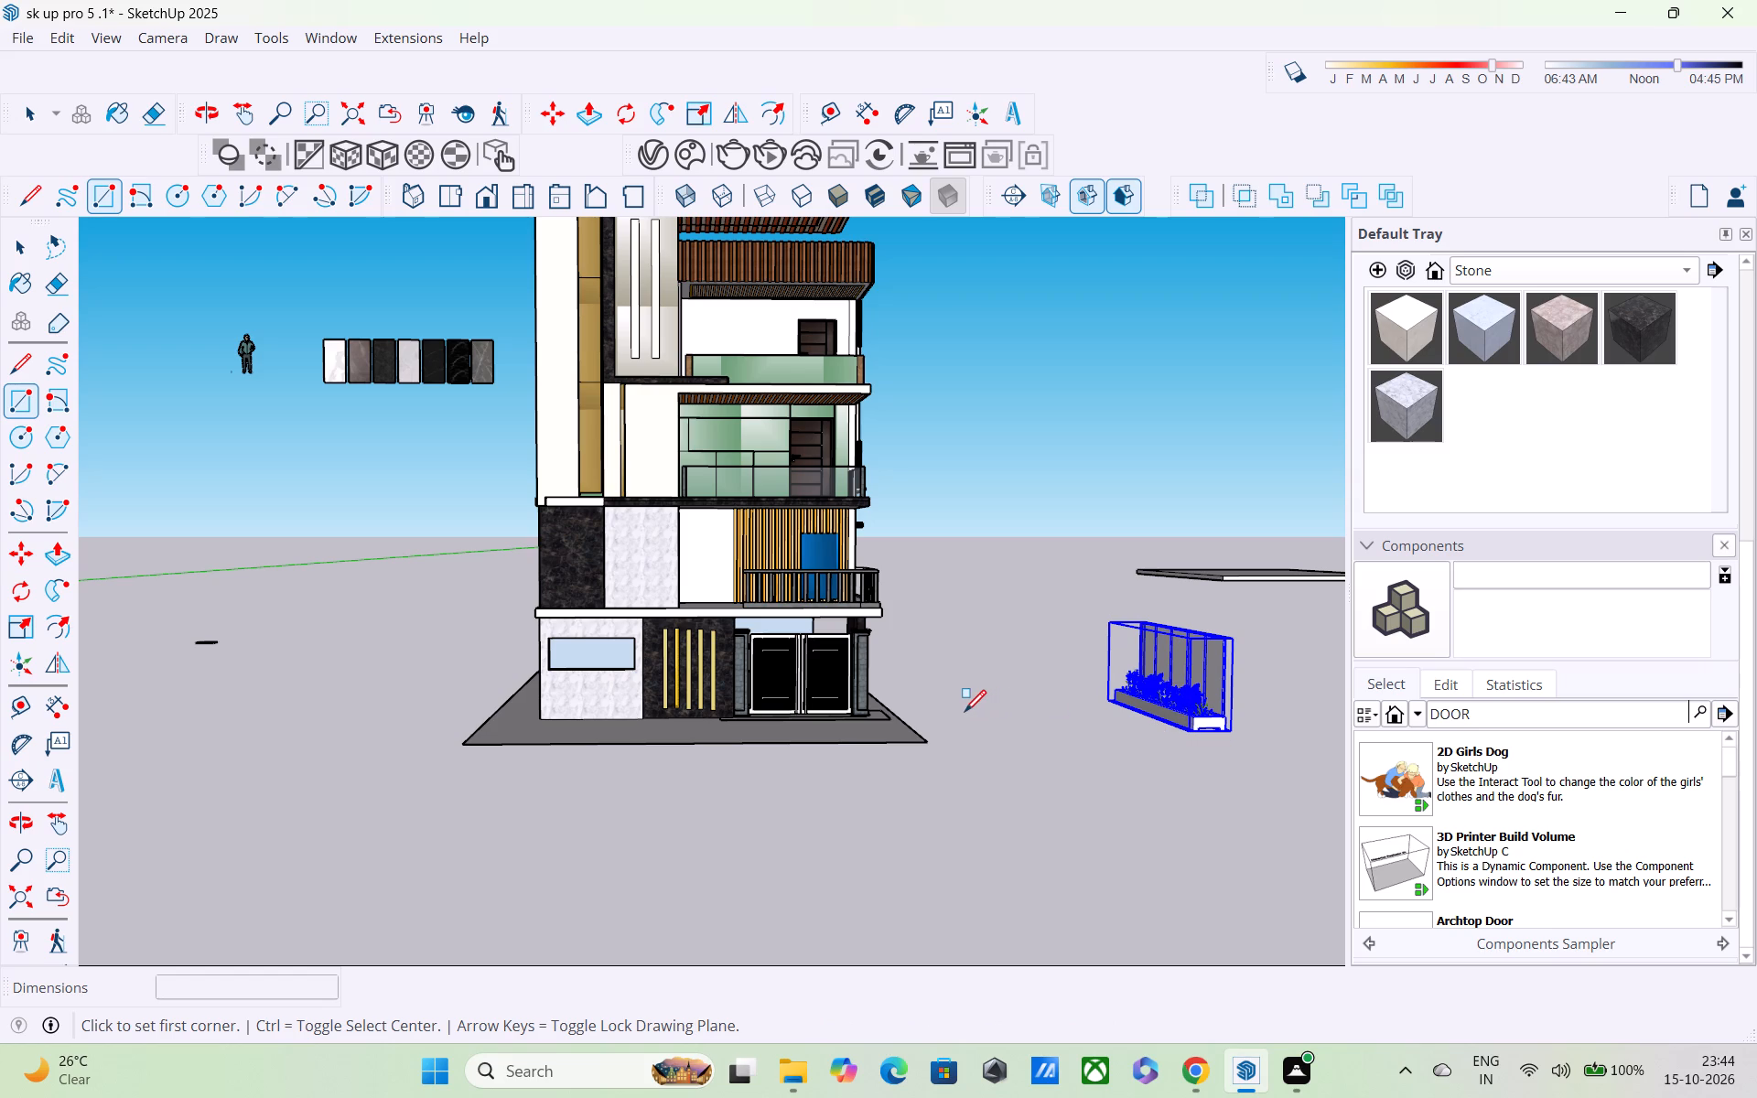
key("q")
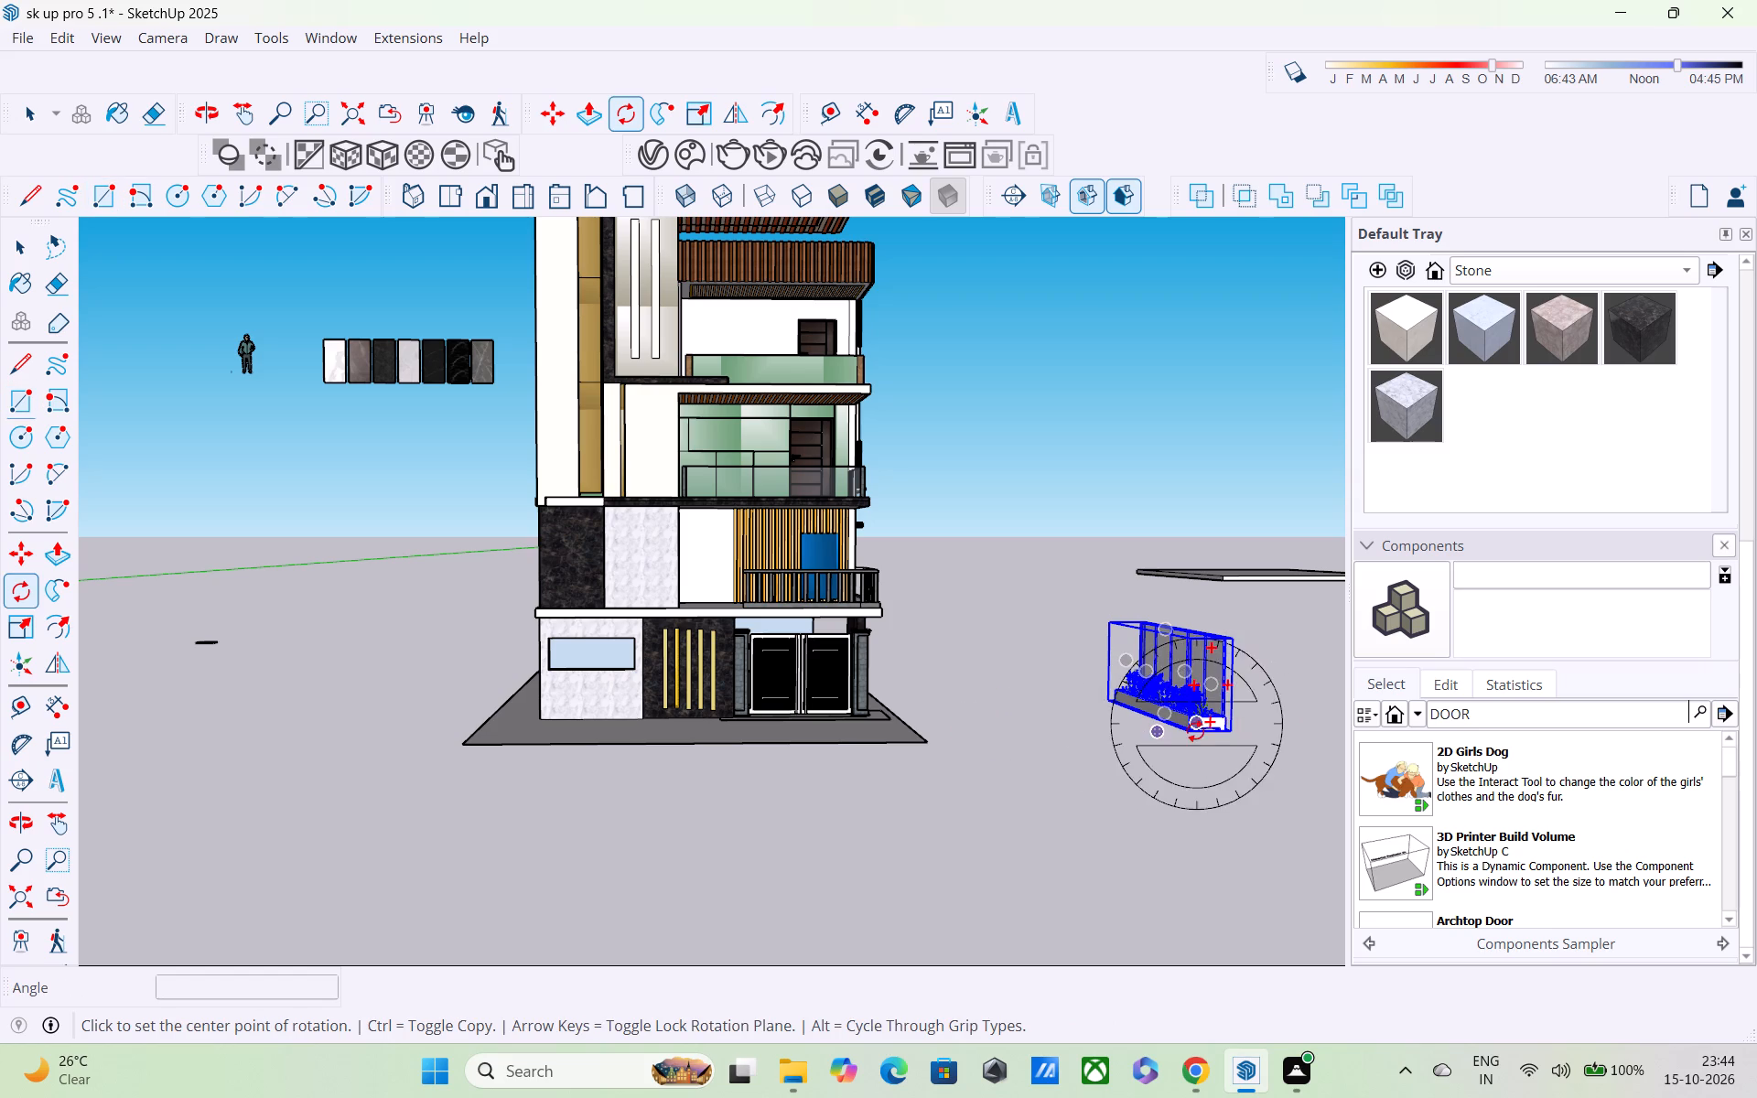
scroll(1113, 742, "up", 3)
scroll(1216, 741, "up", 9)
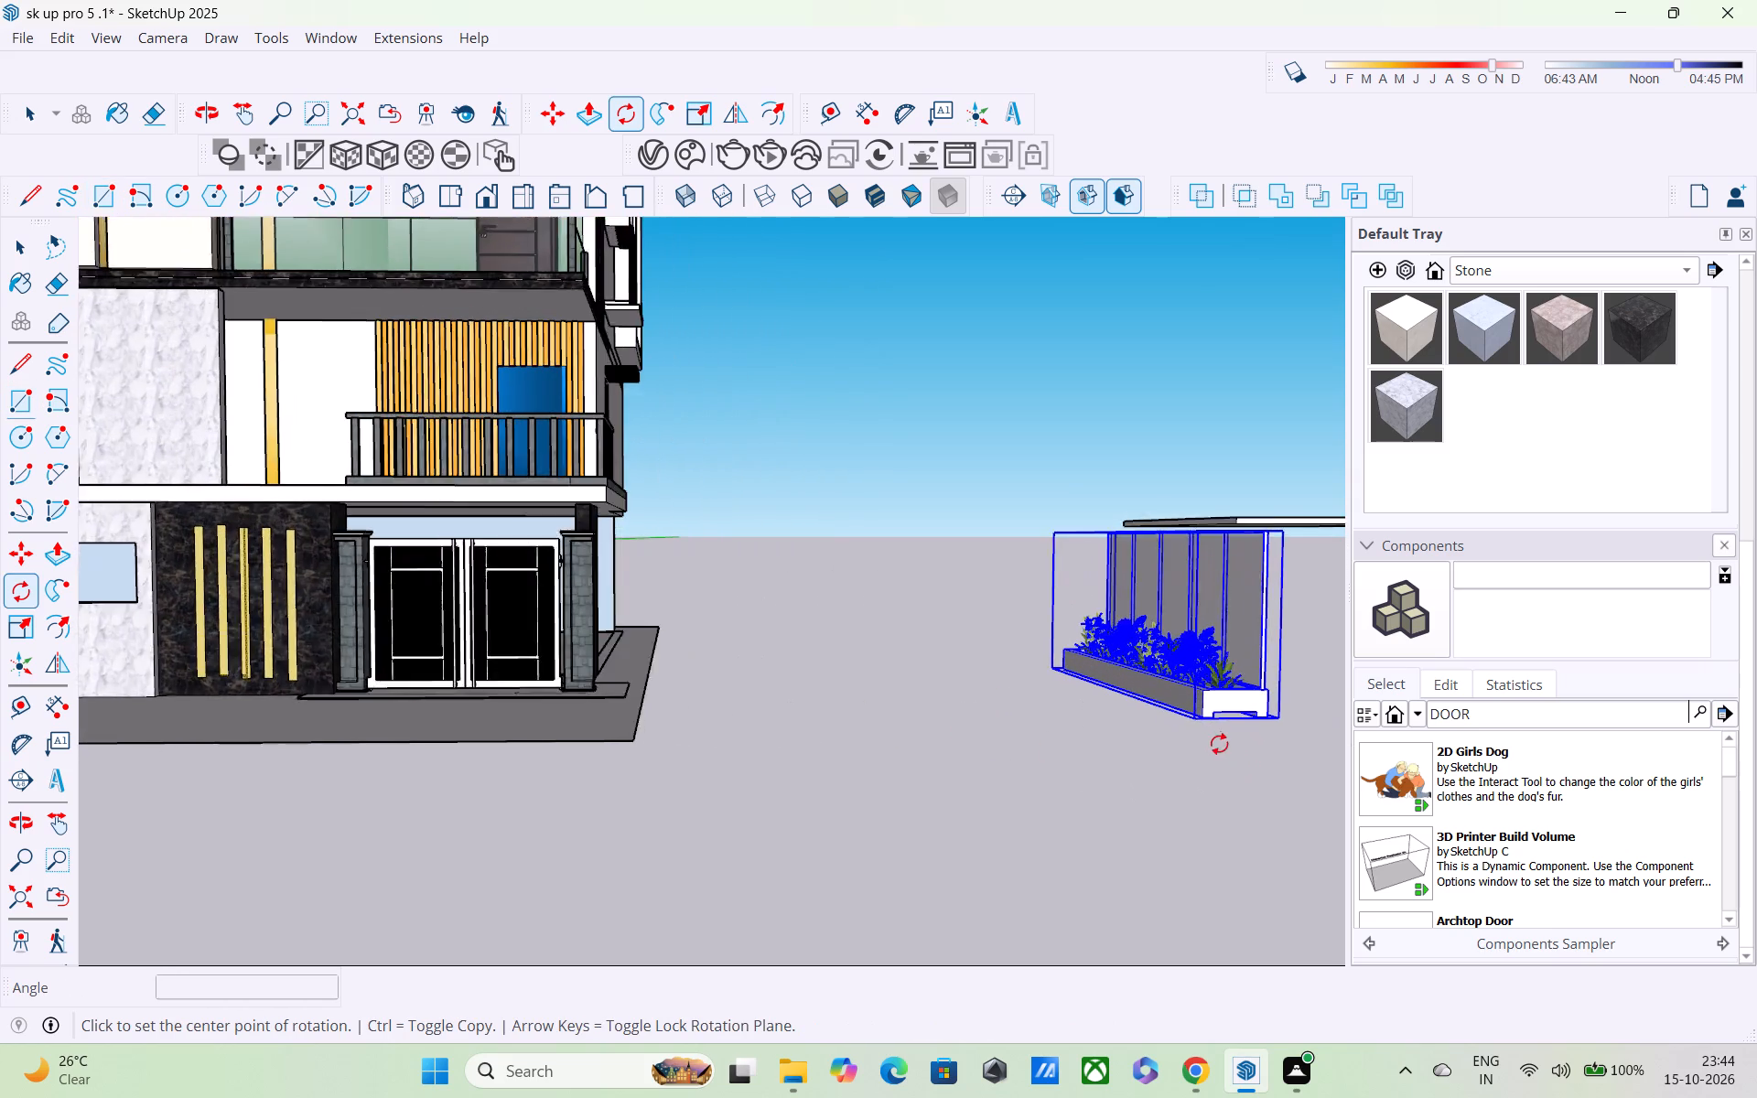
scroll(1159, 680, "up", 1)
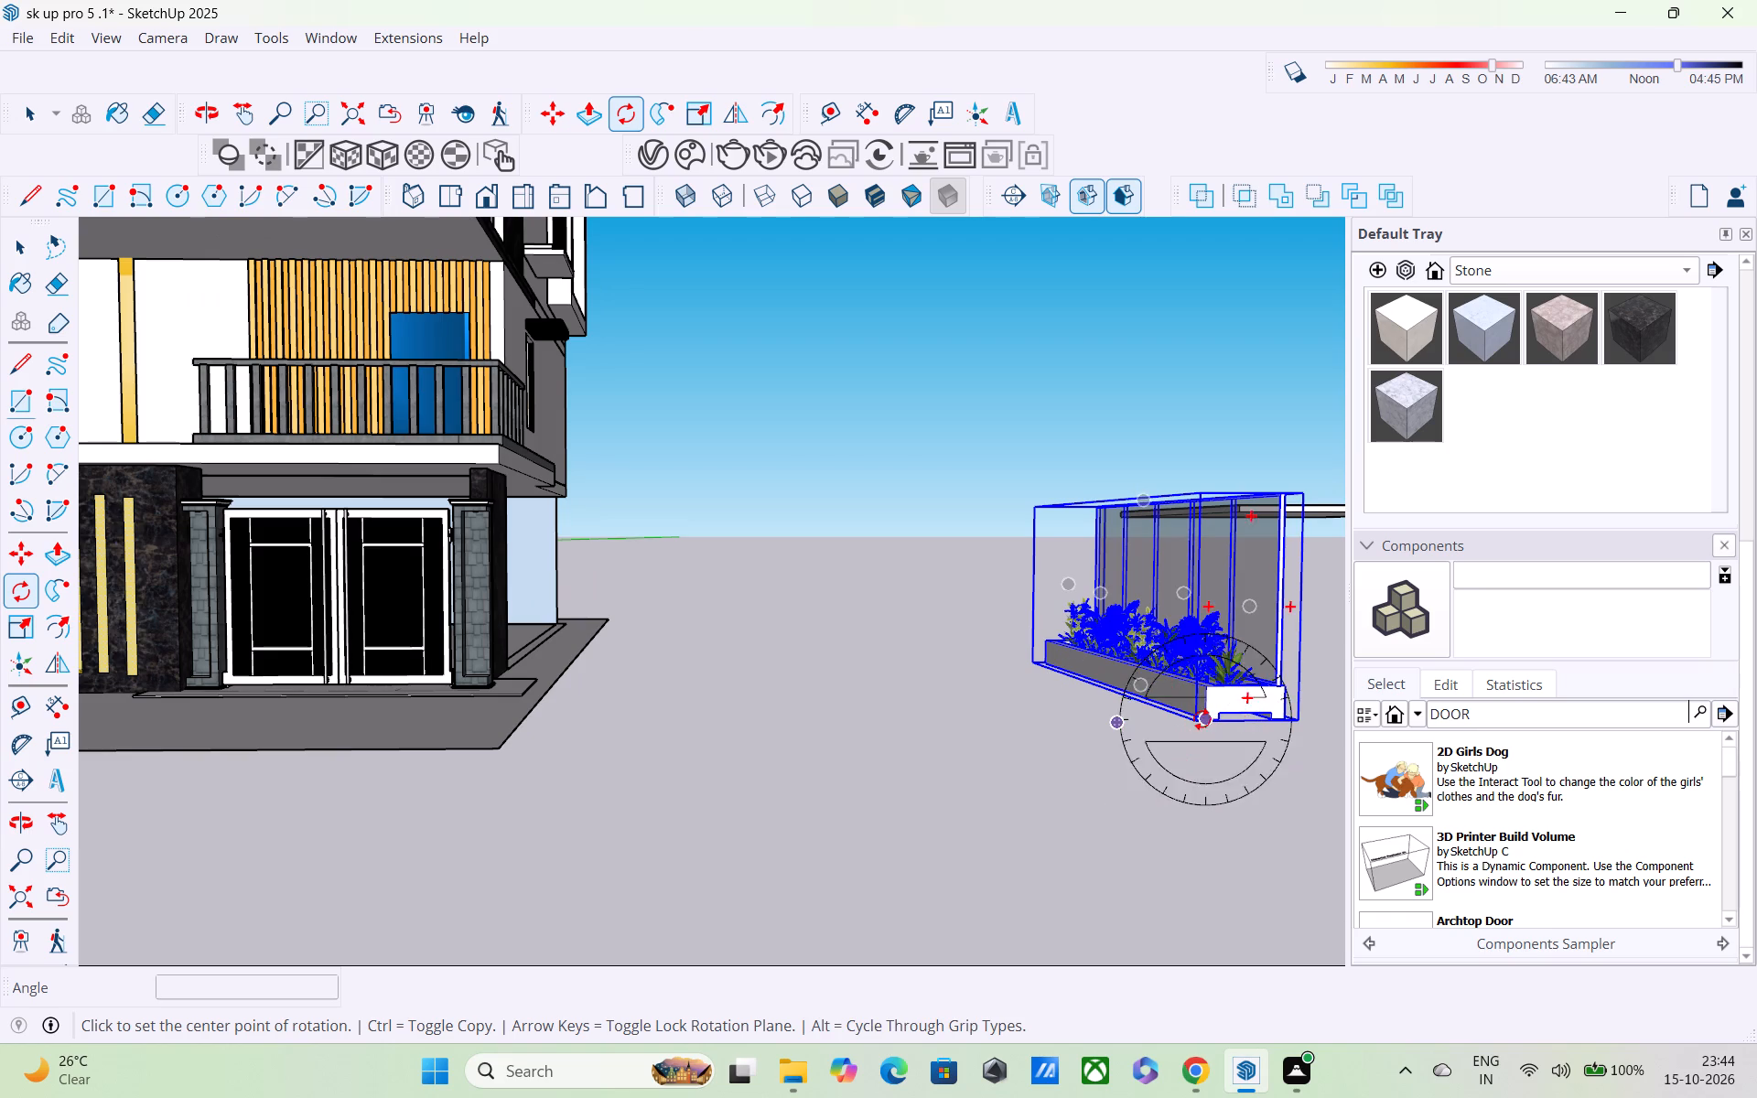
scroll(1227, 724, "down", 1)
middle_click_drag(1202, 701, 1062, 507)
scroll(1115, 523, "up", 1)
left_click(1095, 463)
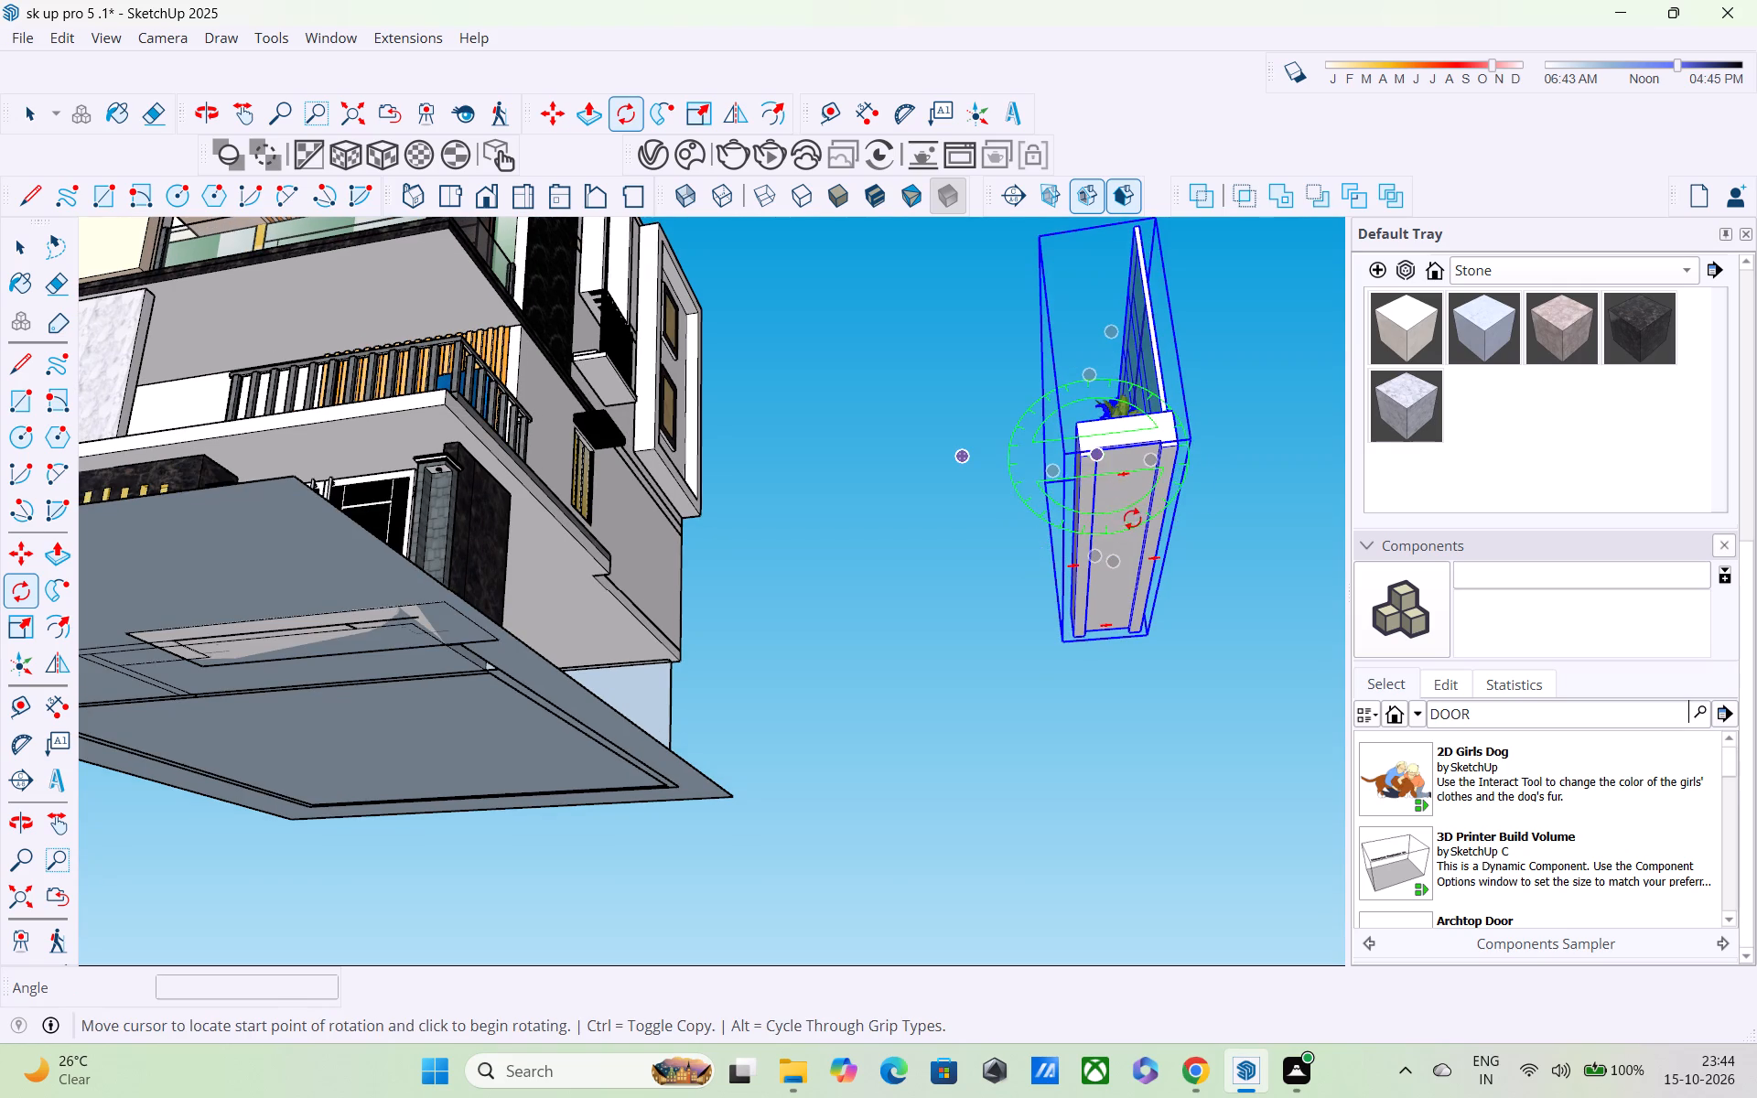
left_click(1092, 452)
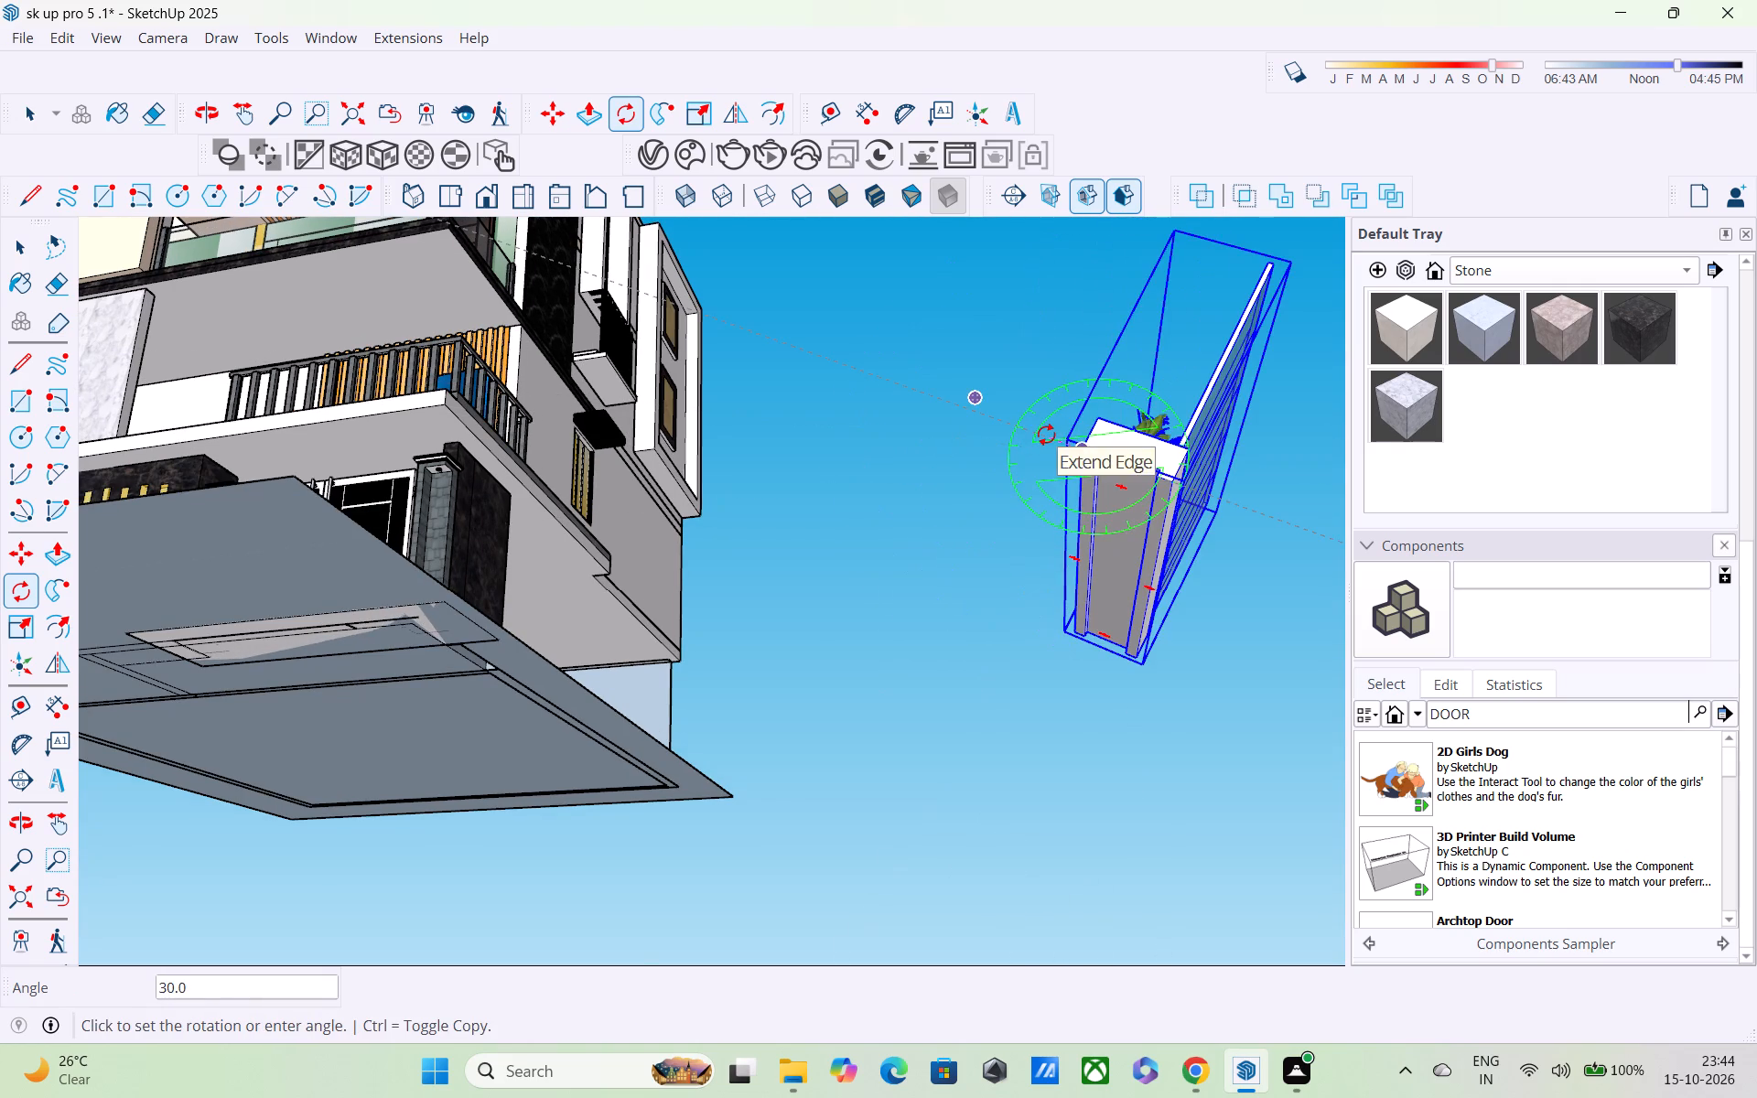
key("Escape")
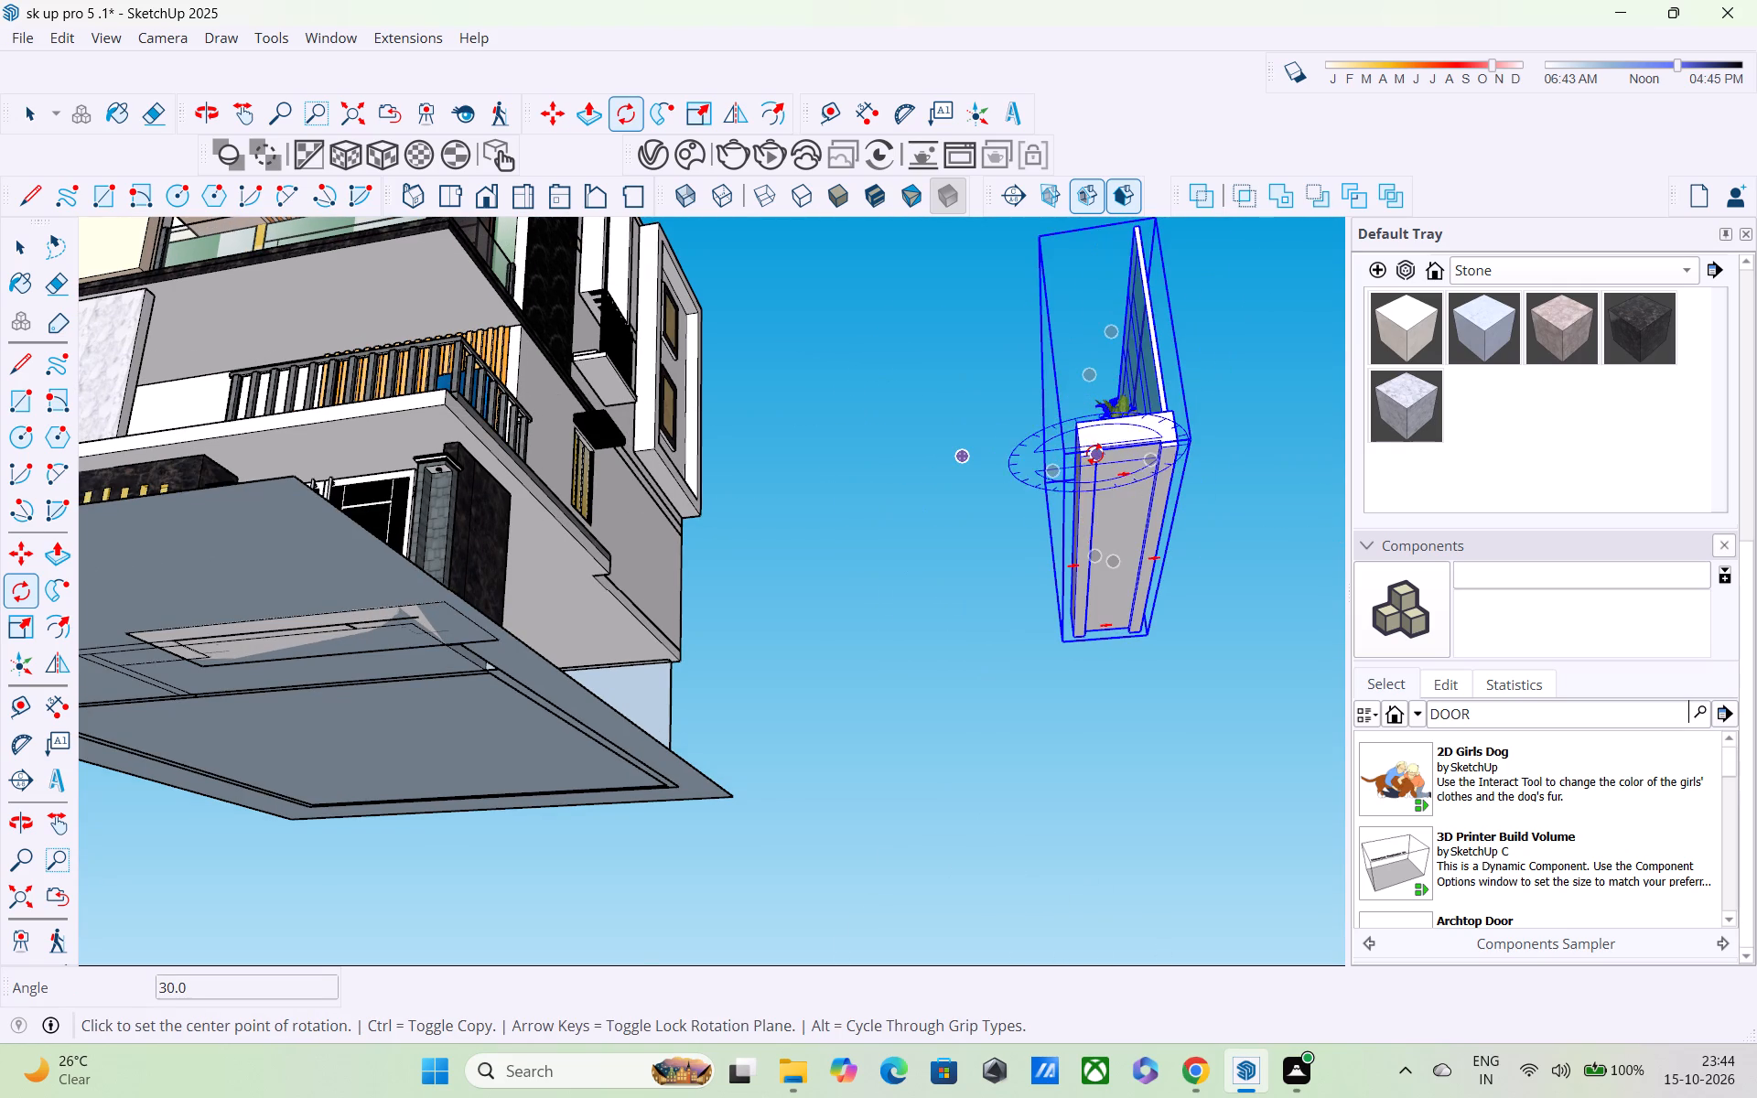
Rotate the imported glass-backed planter 90° about the vertical axis so its length runs parallel to the house front.
left_click(1101, 482)
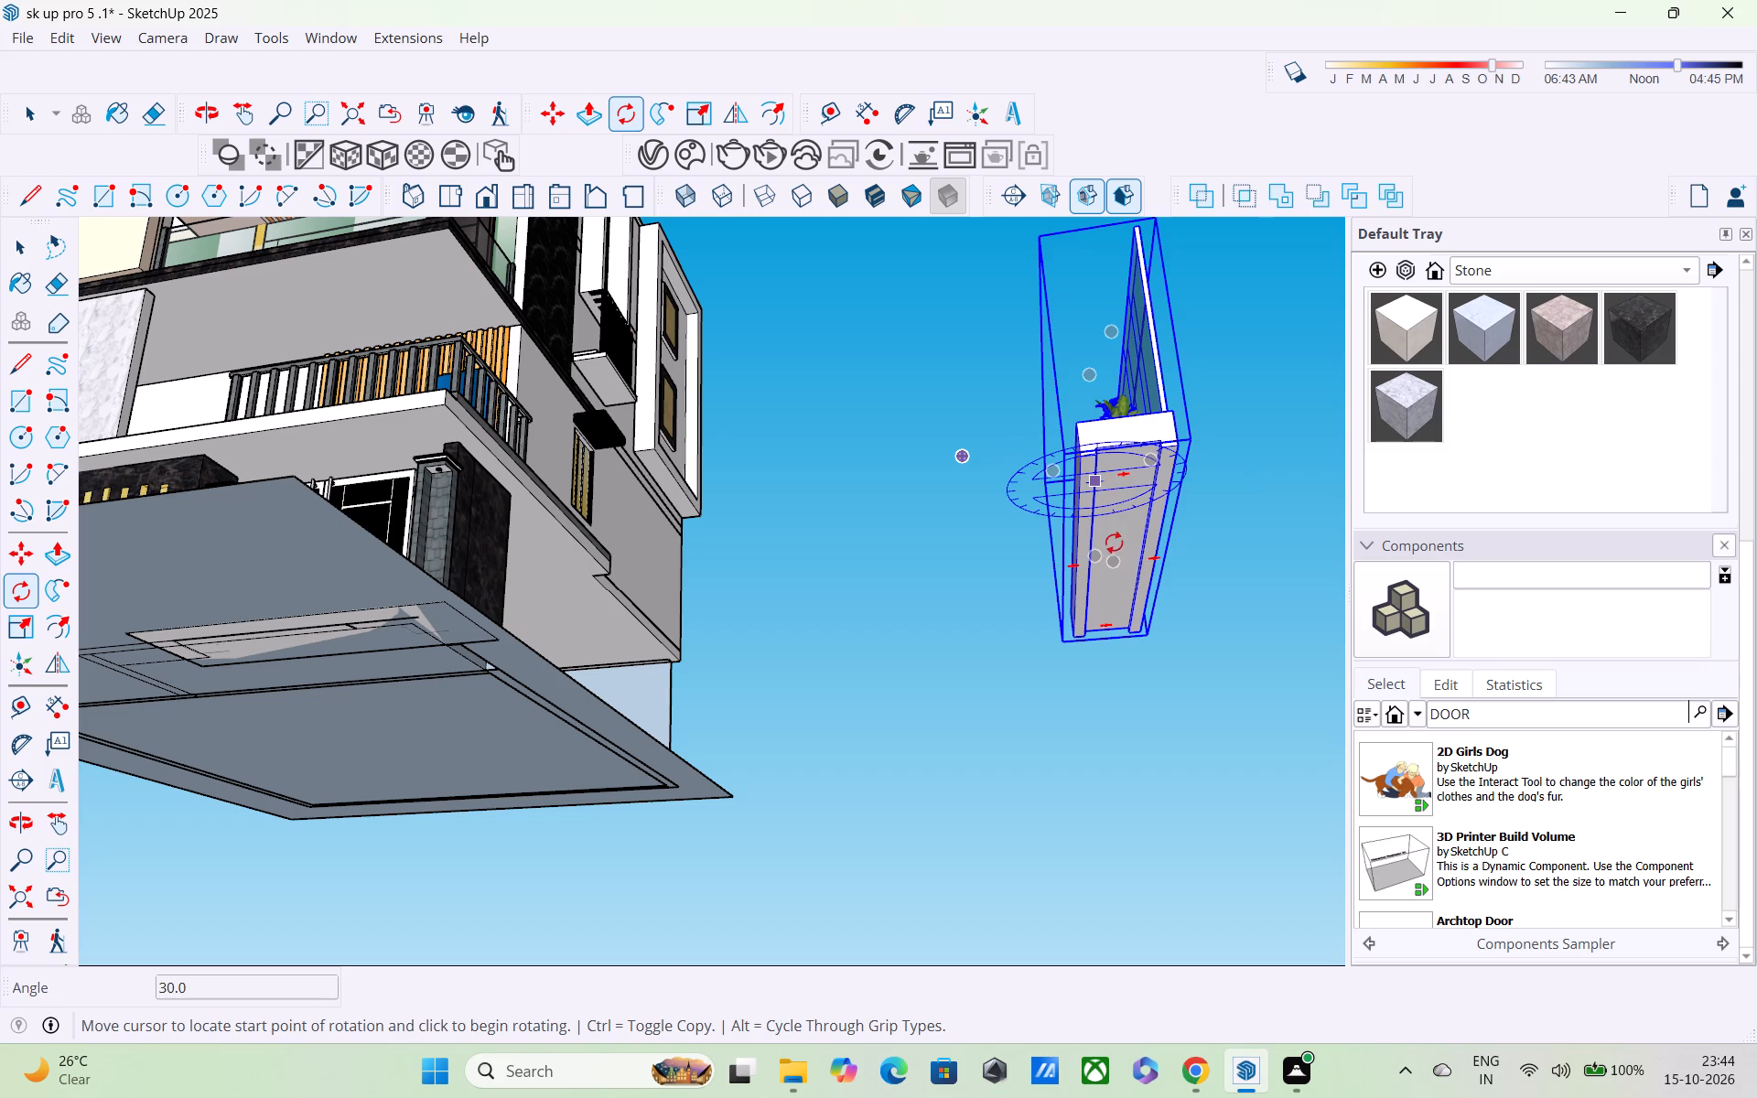
left_click(1105, 515)
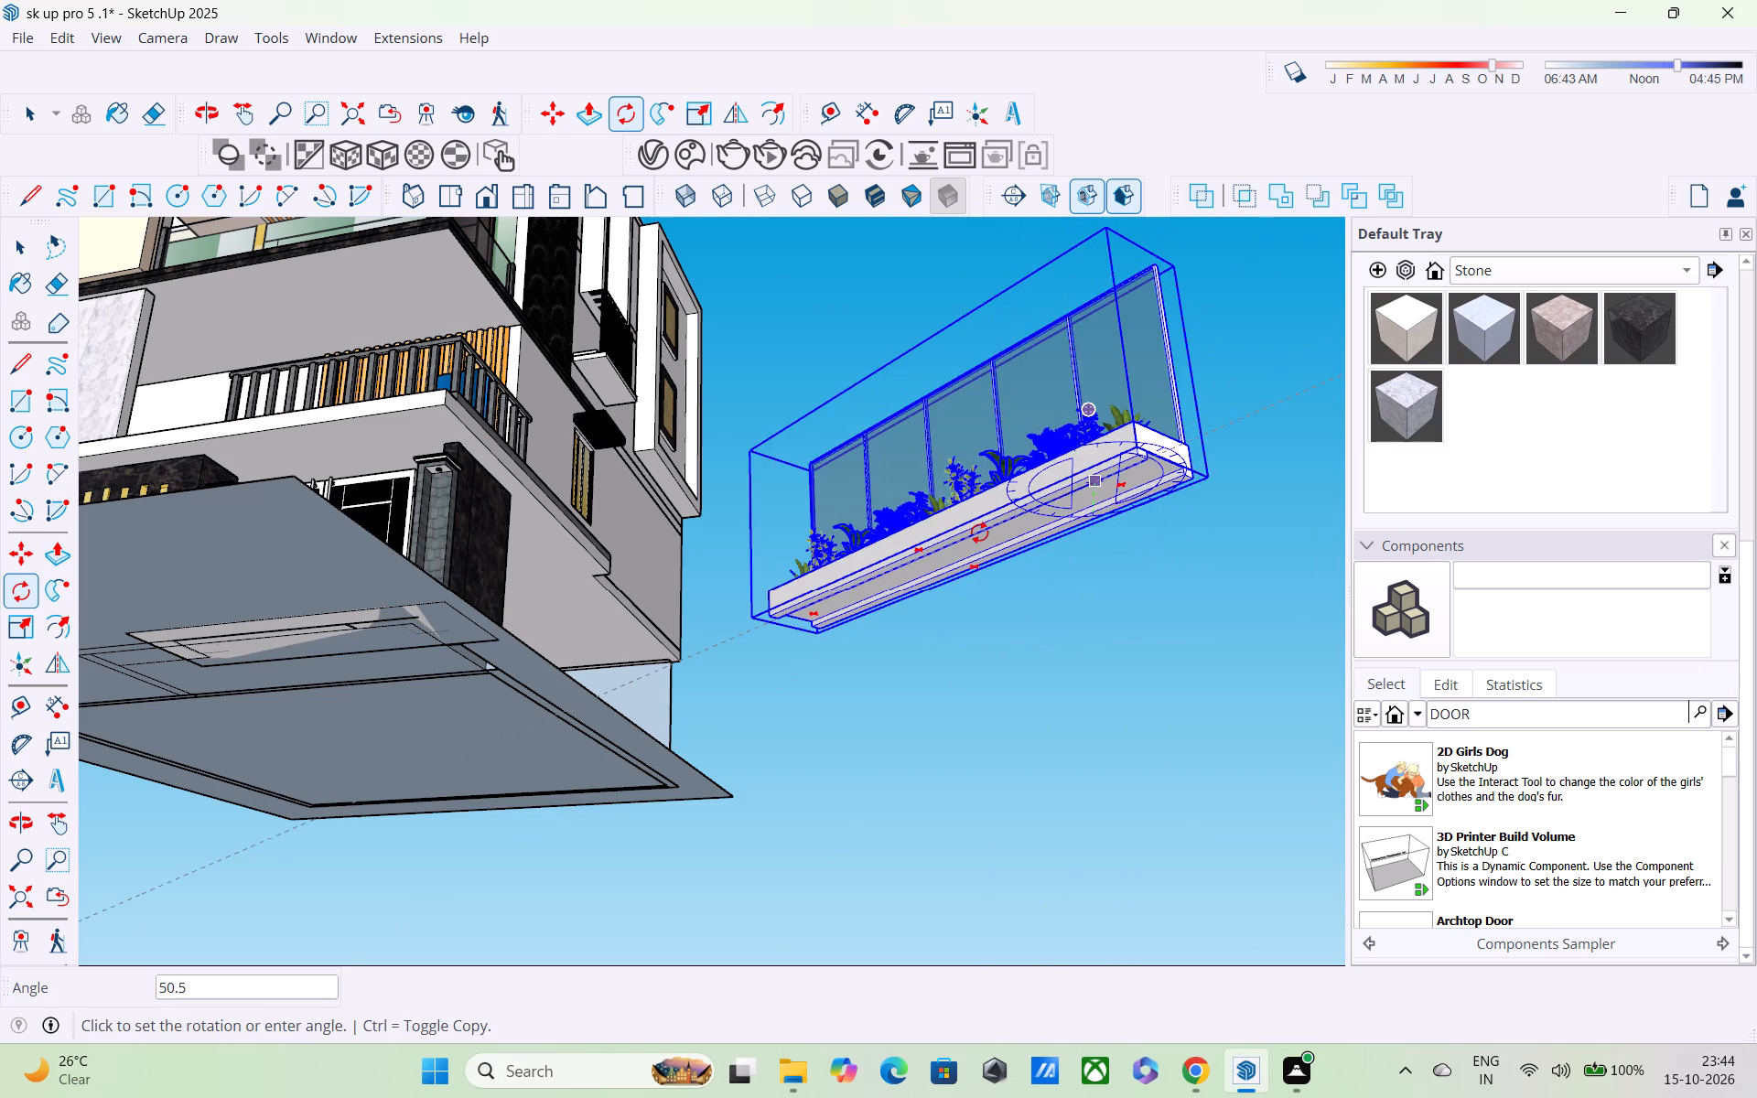
left_click(942, 487)
Move the planter about 45' 5/8" to the foot of the ground-floor front wall, below the window and gold strips beside the gate.
middle_click_drag(942, 487, 974, 533)
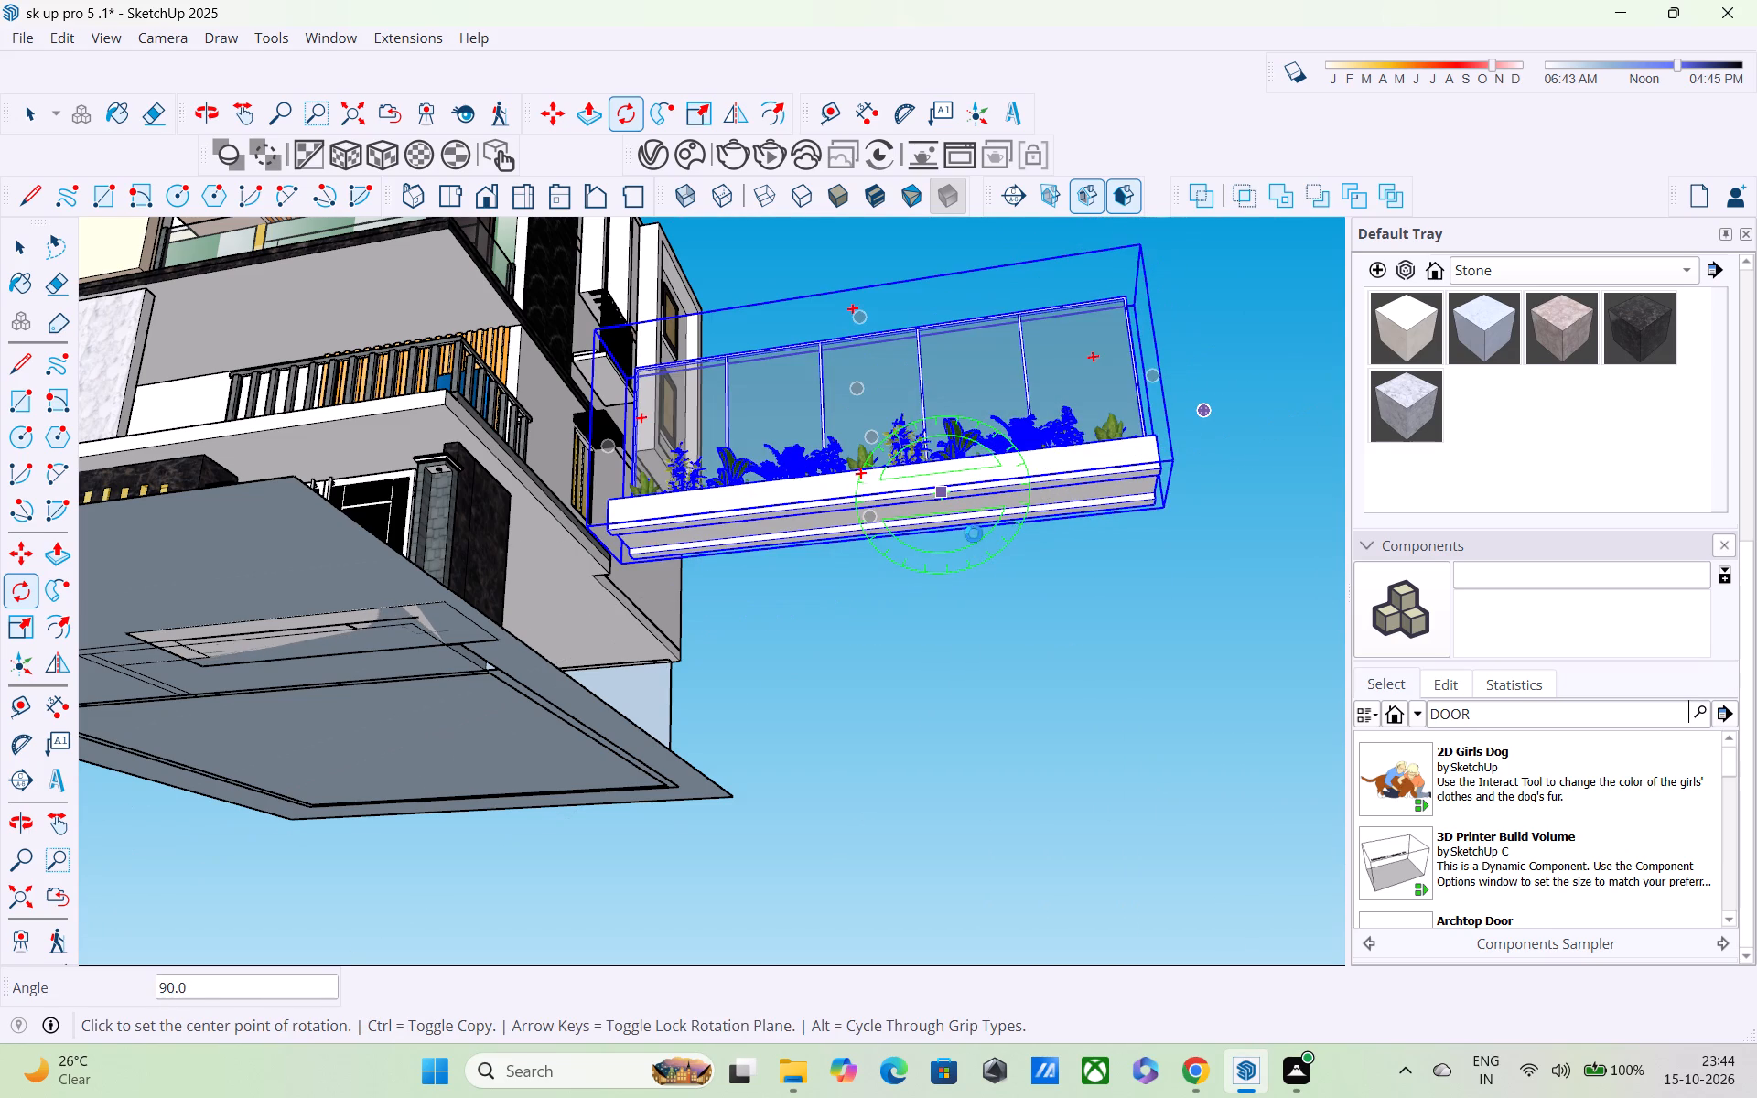
middle_click_drag(974, 533, 1025, 686)
middle_click_drag(986, 559, 992, 575)
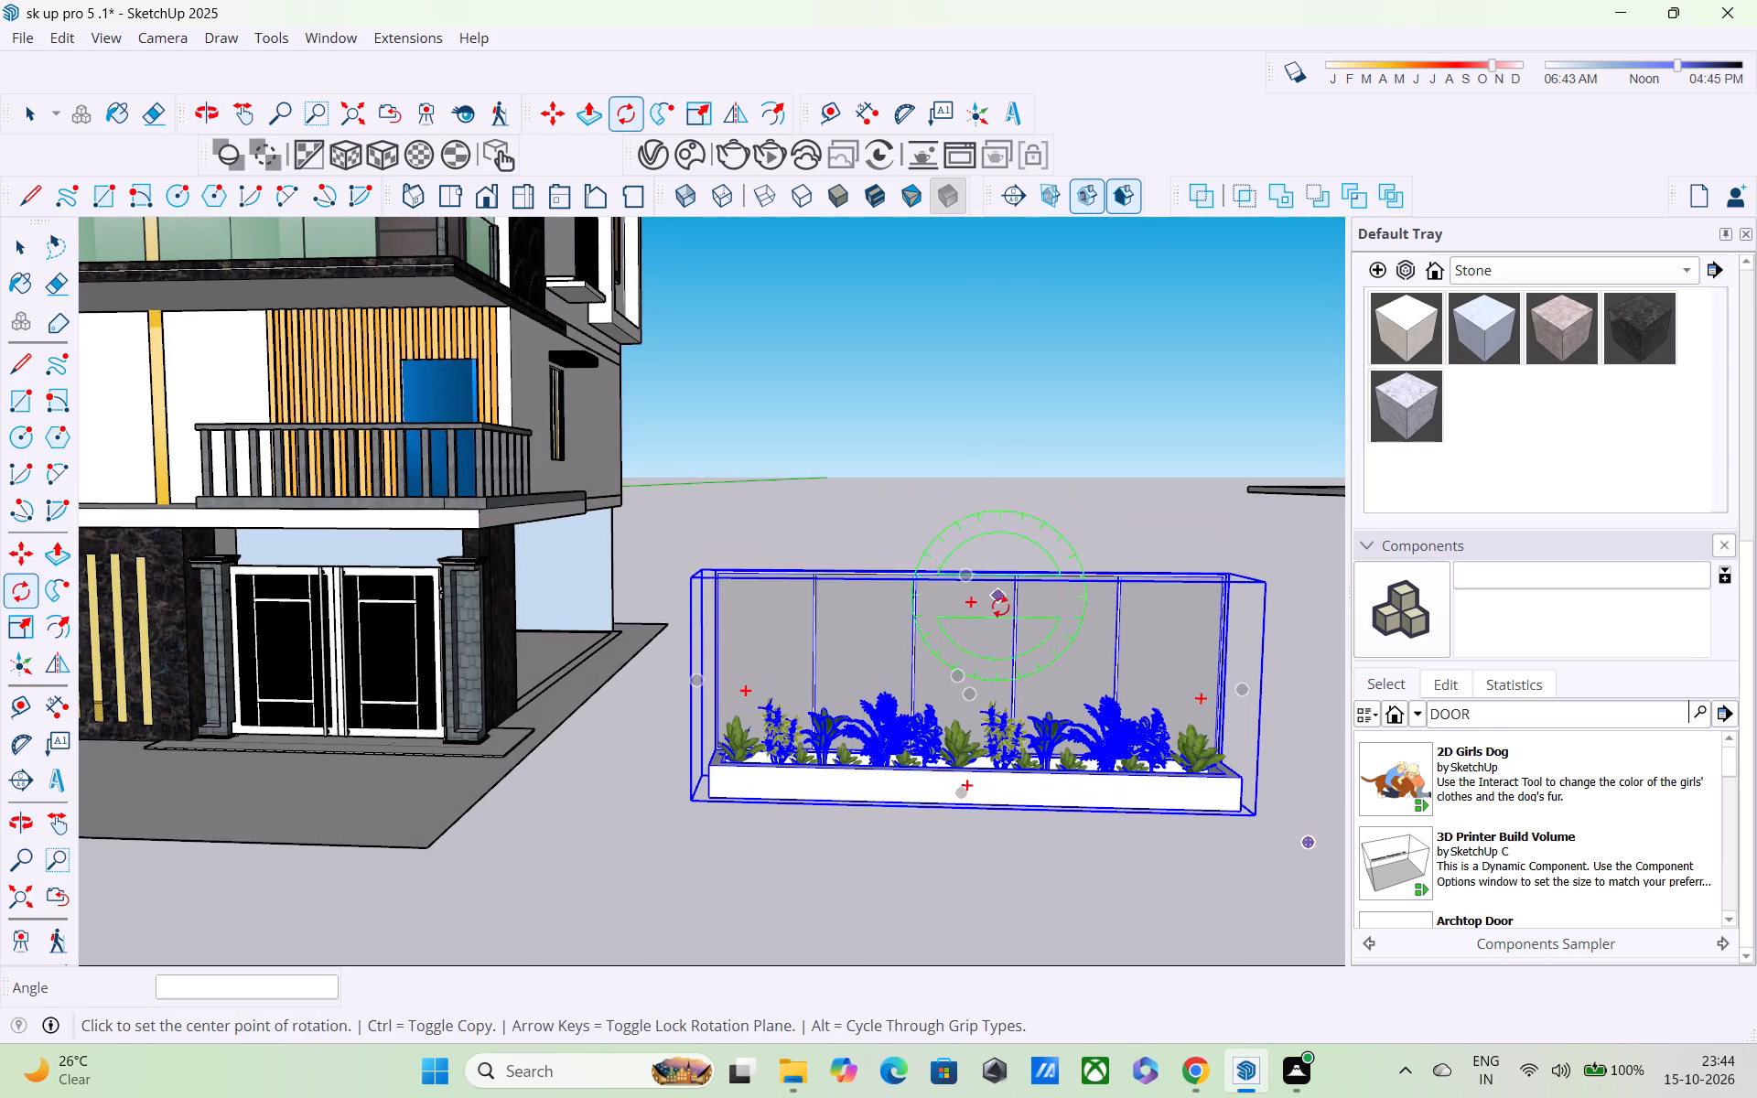
key("m")
scroll(690, 809, "up", 2)
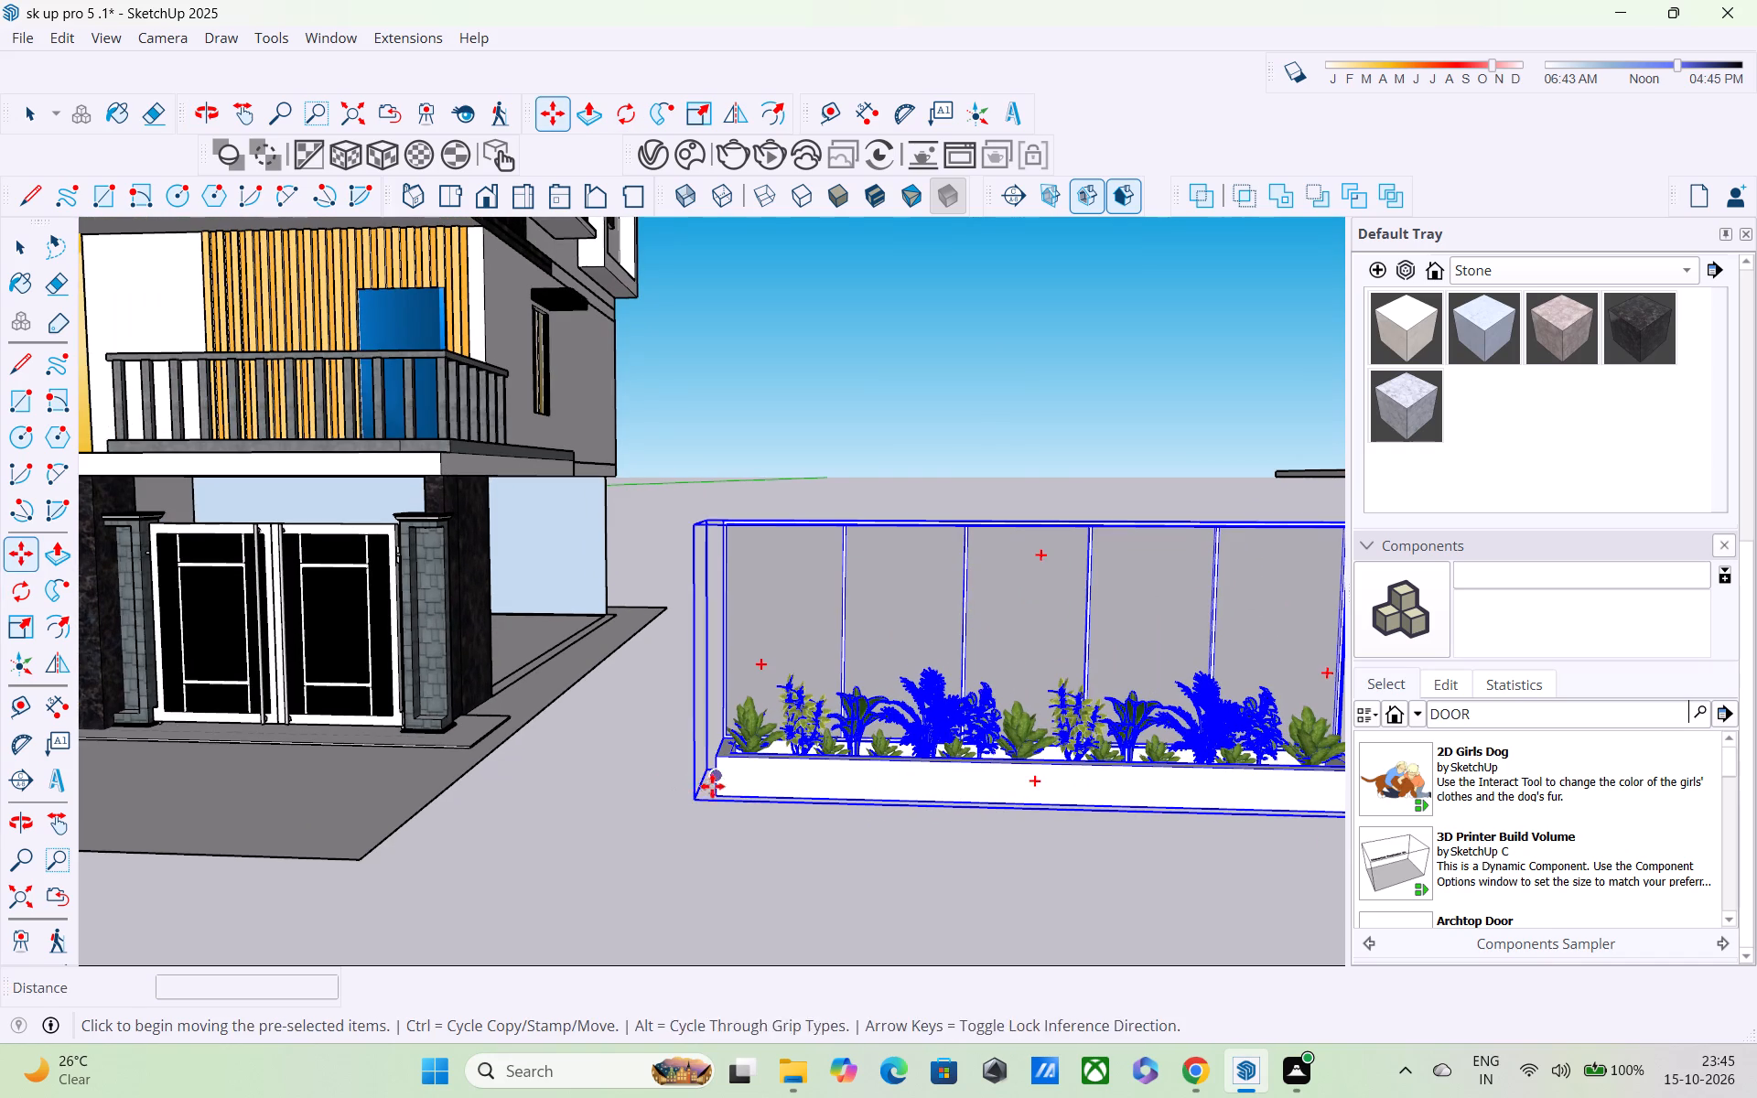
left_click(689, 794)
scroll(315, 747, "down", 8)
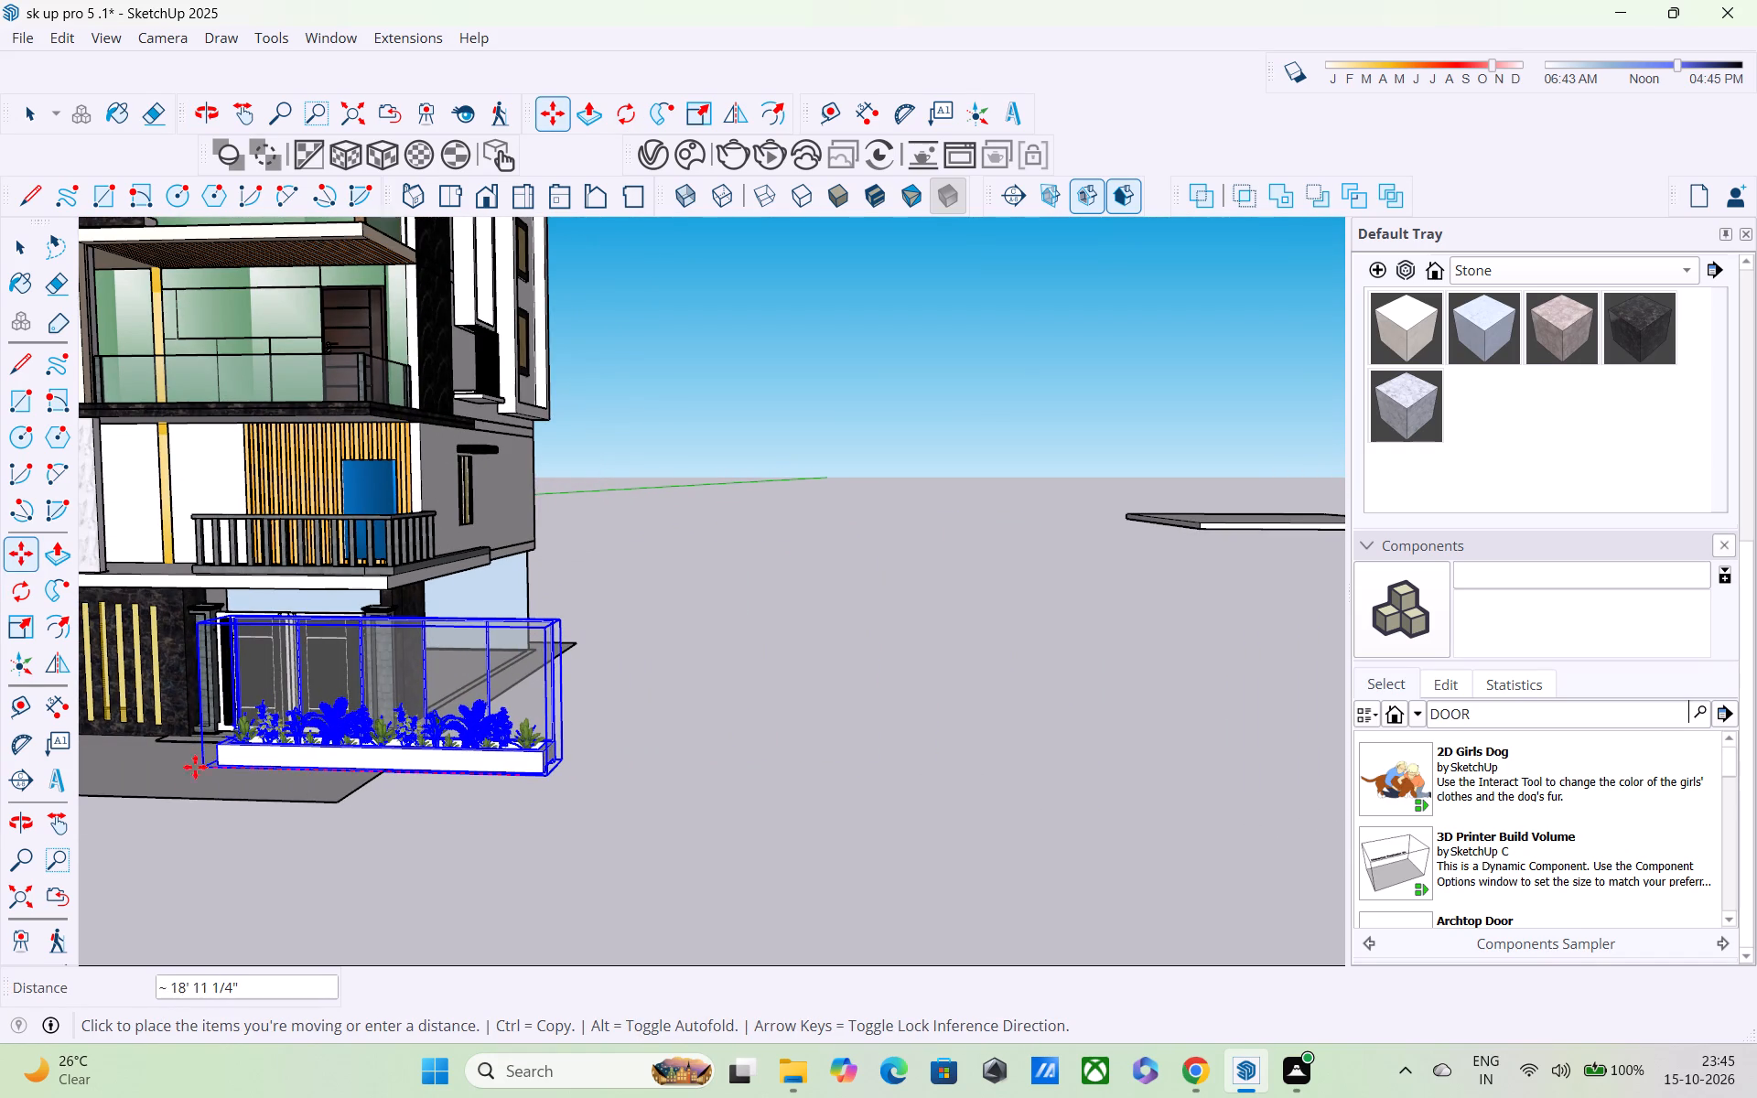
scroll(153, 791, "down", 2)
middle_click_drag(157, 796, 716, 744, "shift")
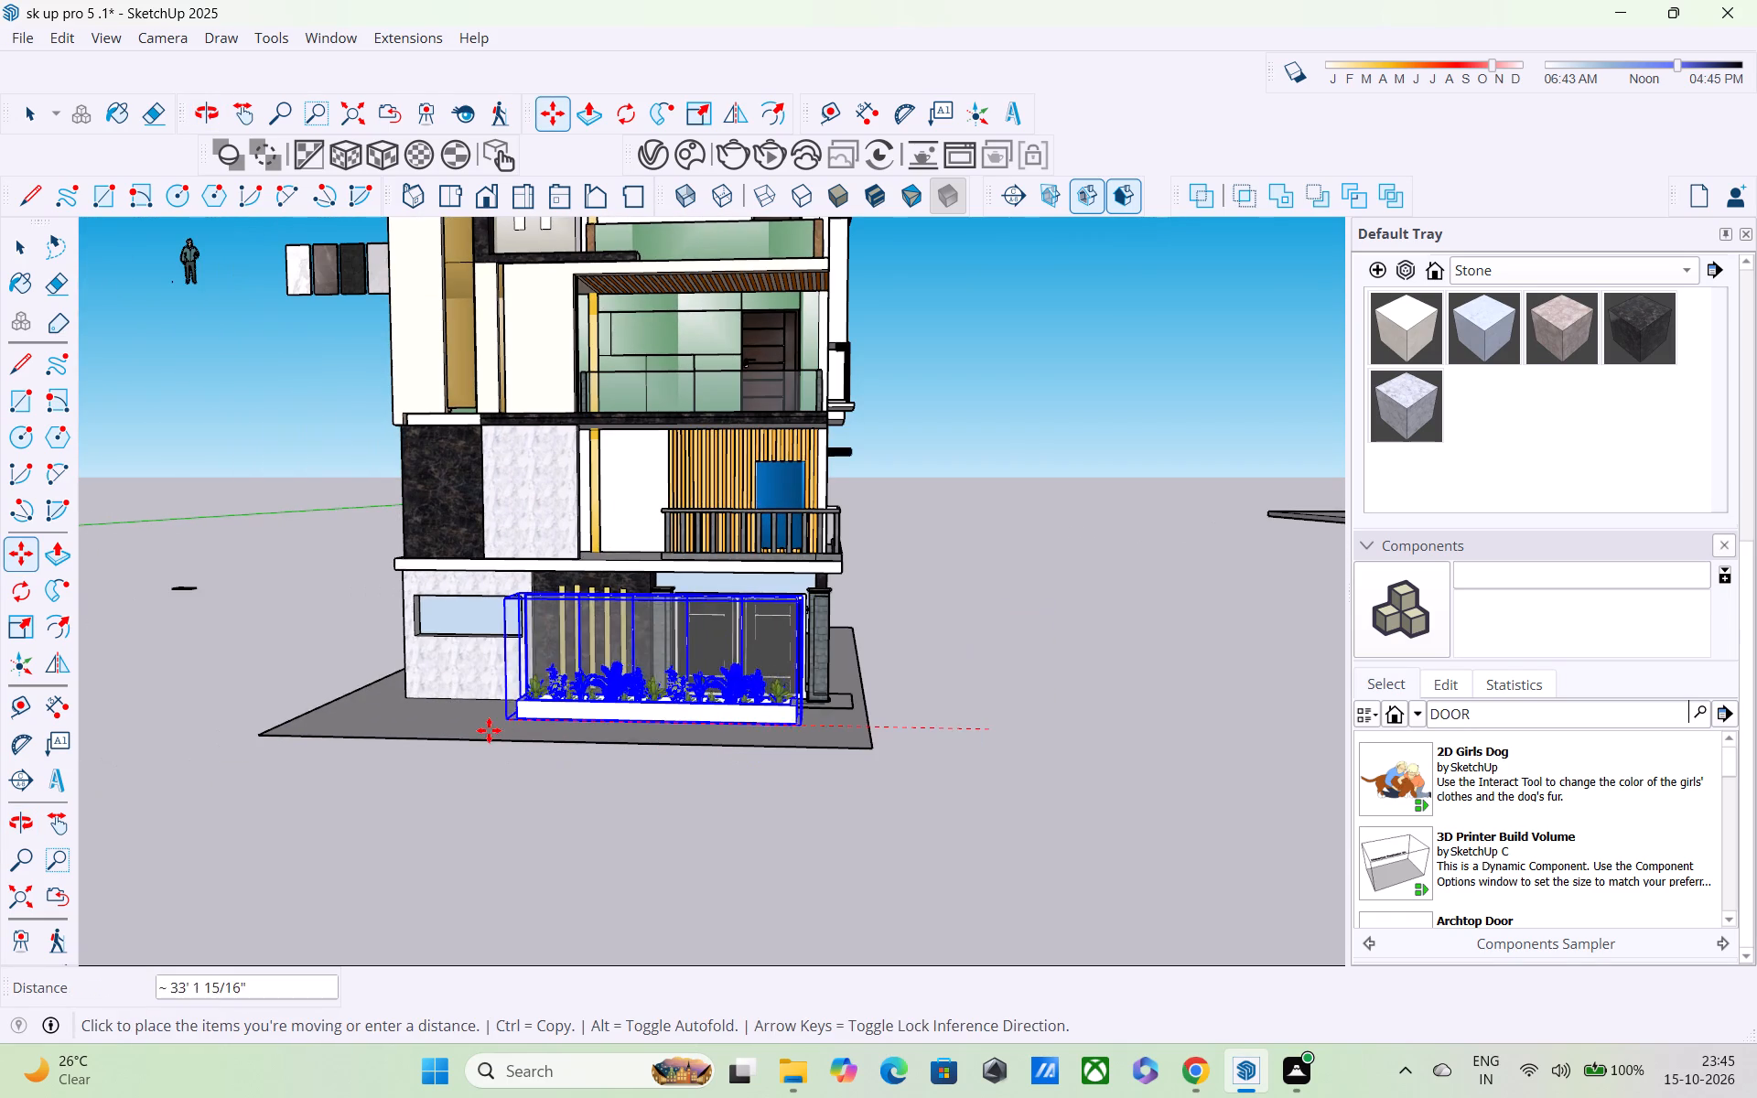
scroll(469, 730, "up", 2)
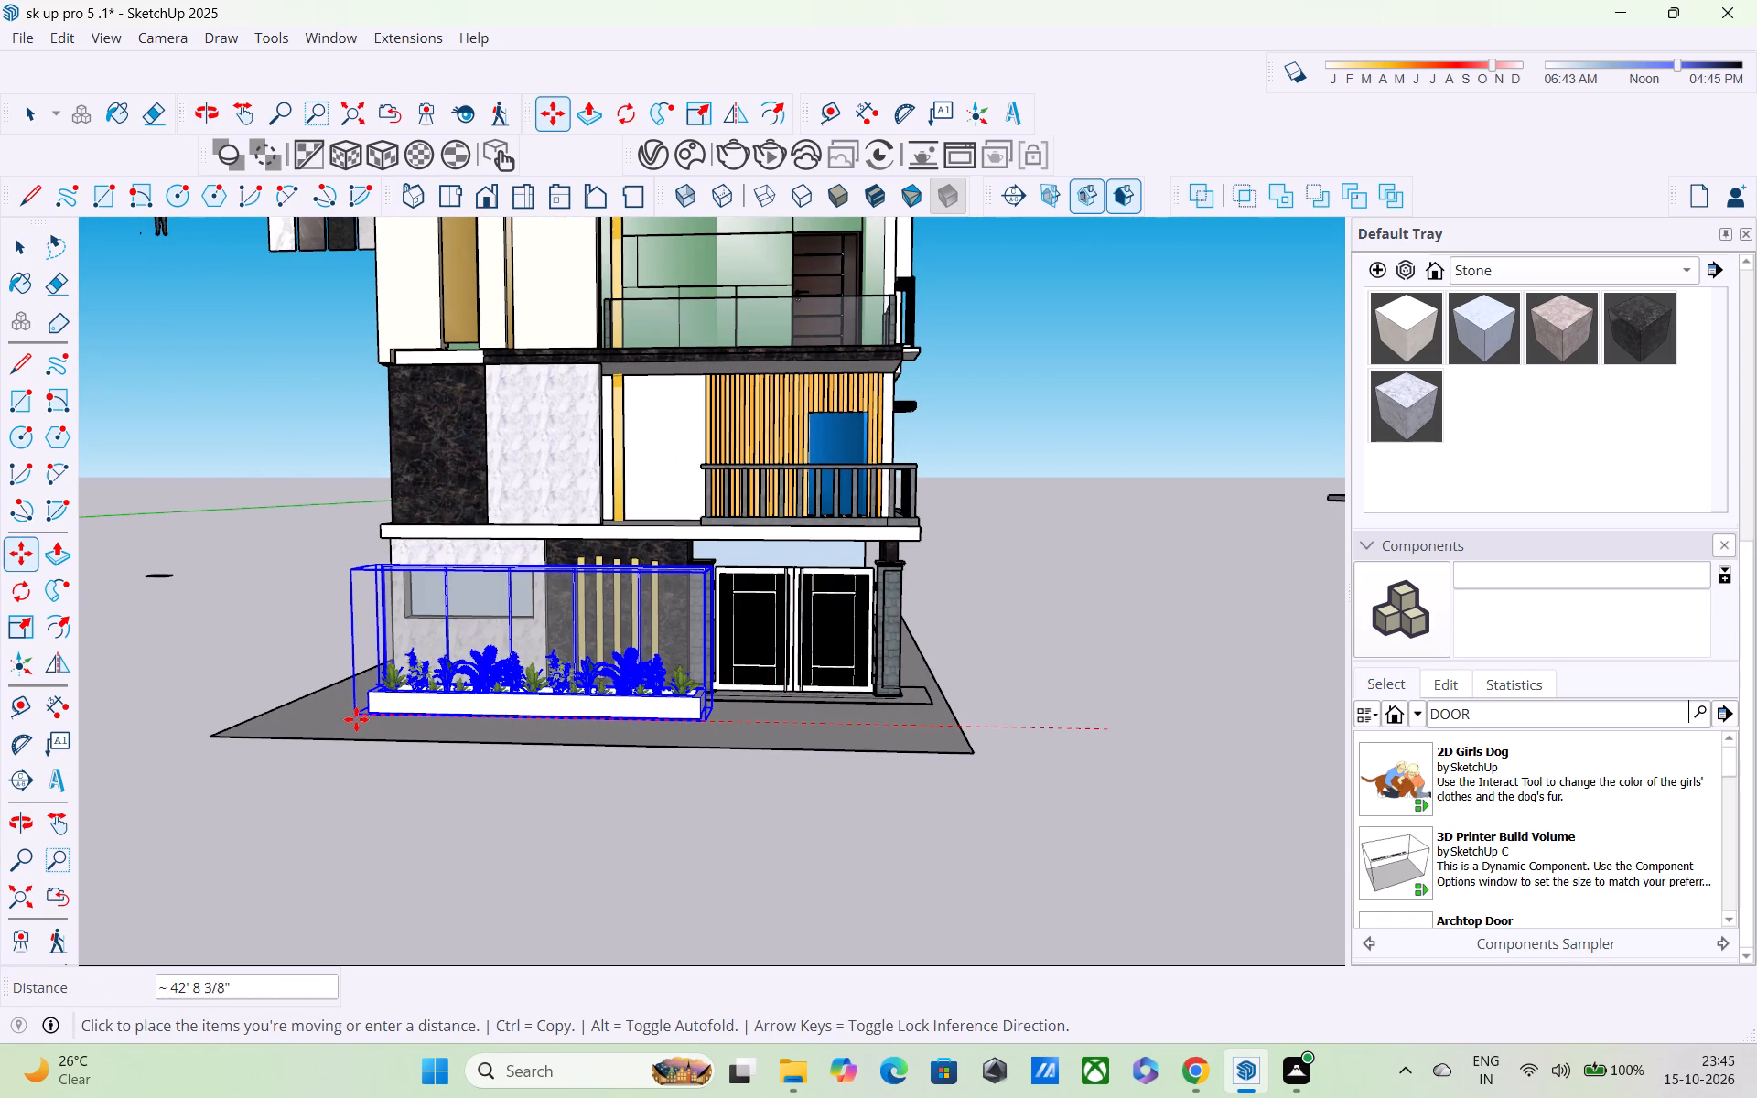
scroll(351, 708, "up", 6)
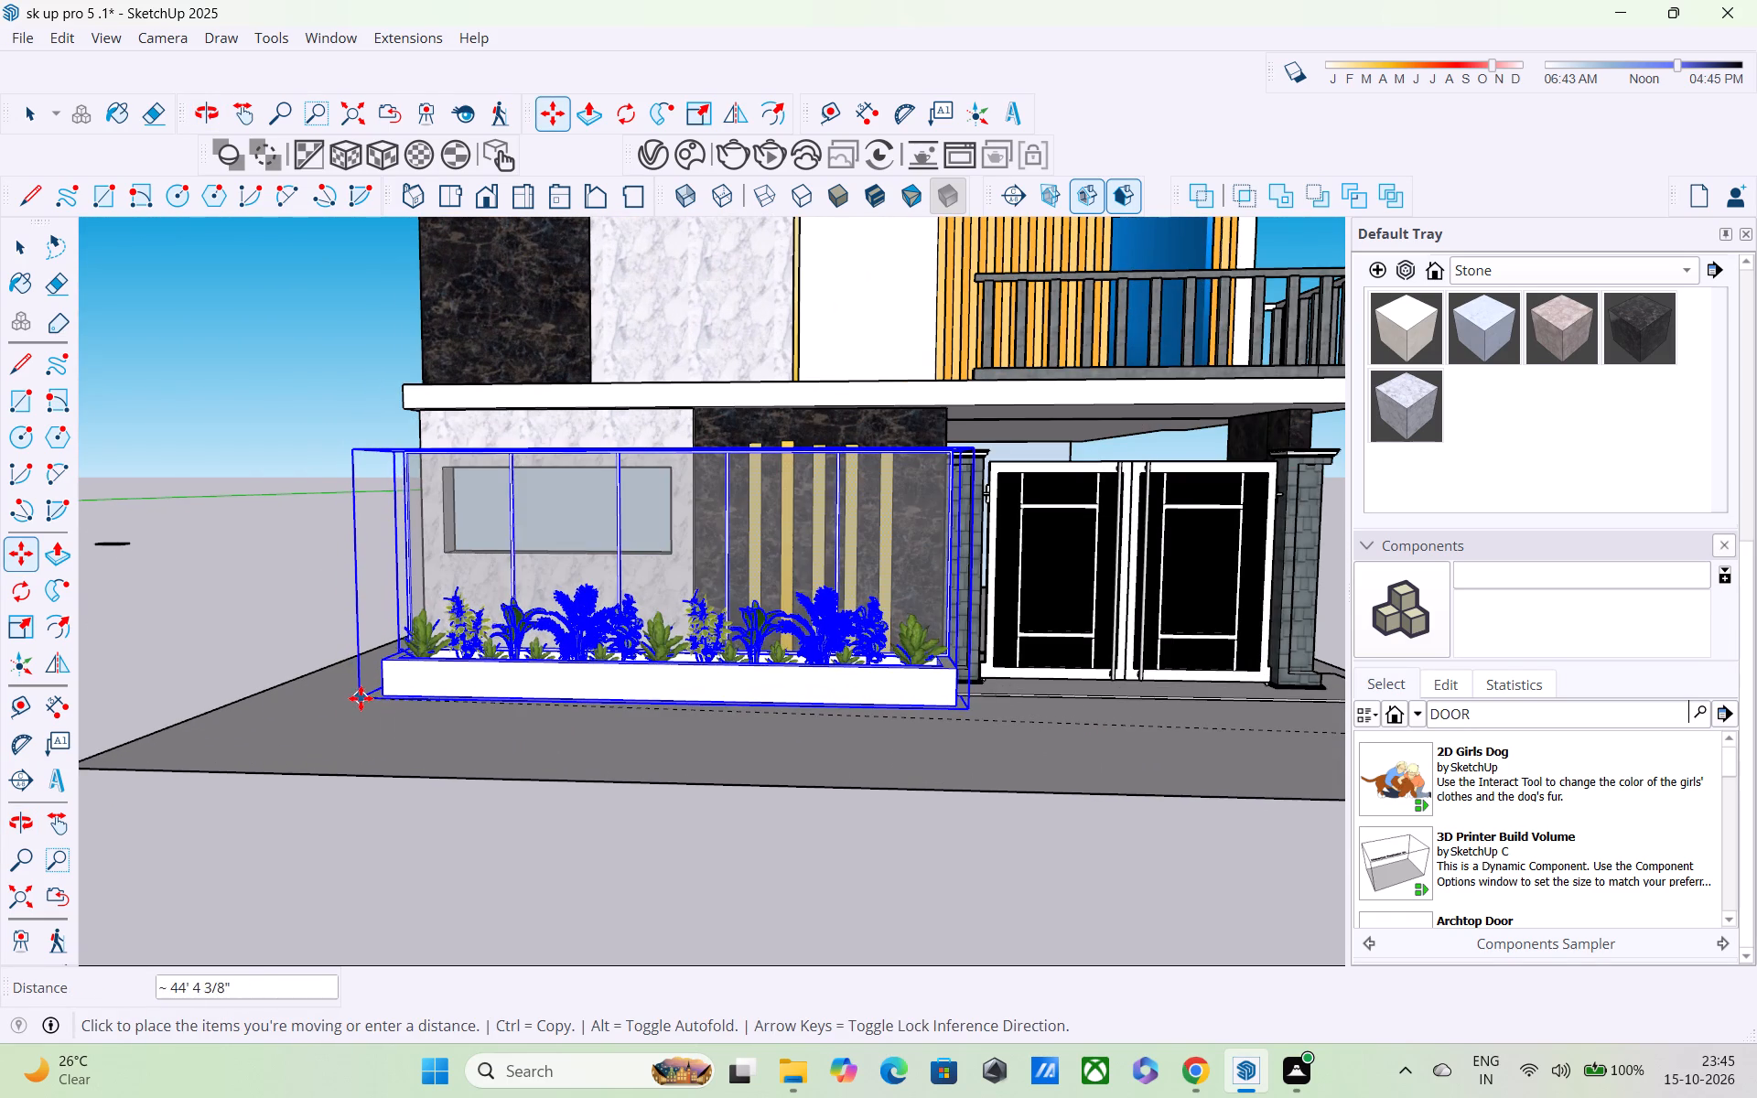
left_click(361, 692)
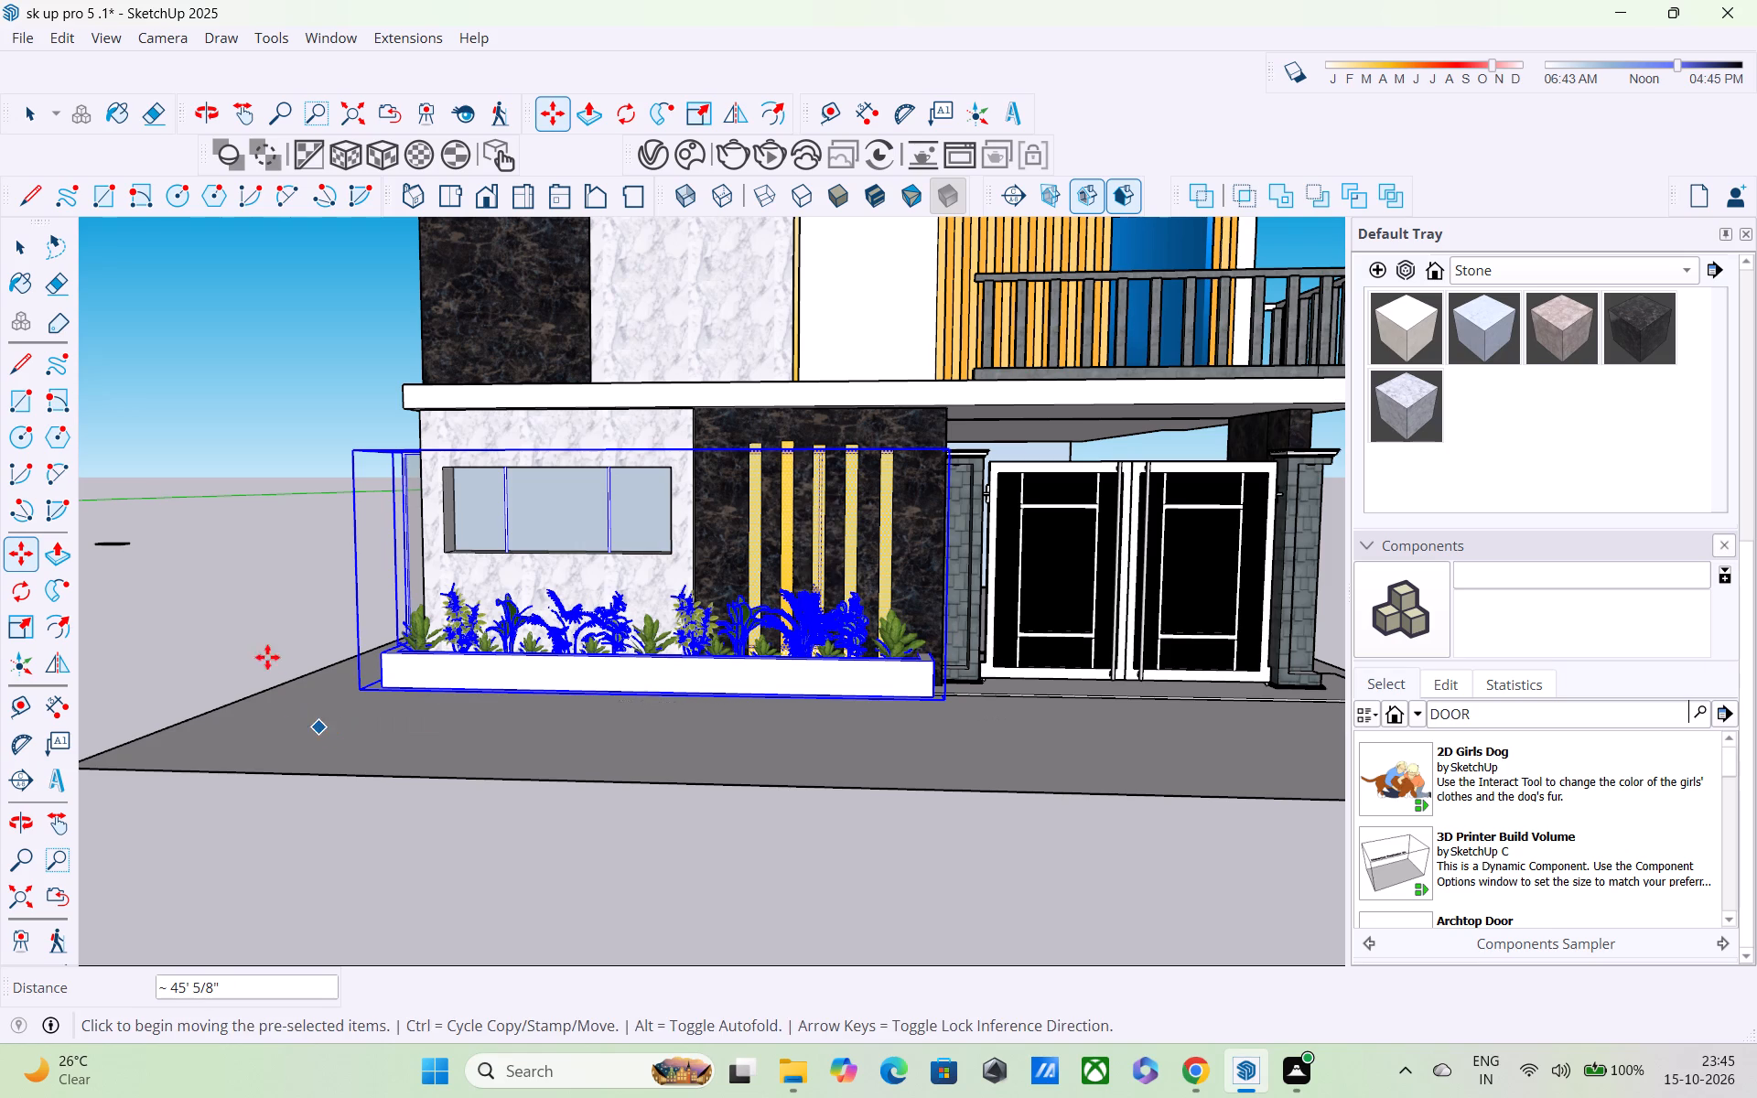
key("space")
left_click(256, 597)
scroll(377, 659, "down", 2)
middle_click_drag(555, 684, 593, 705)
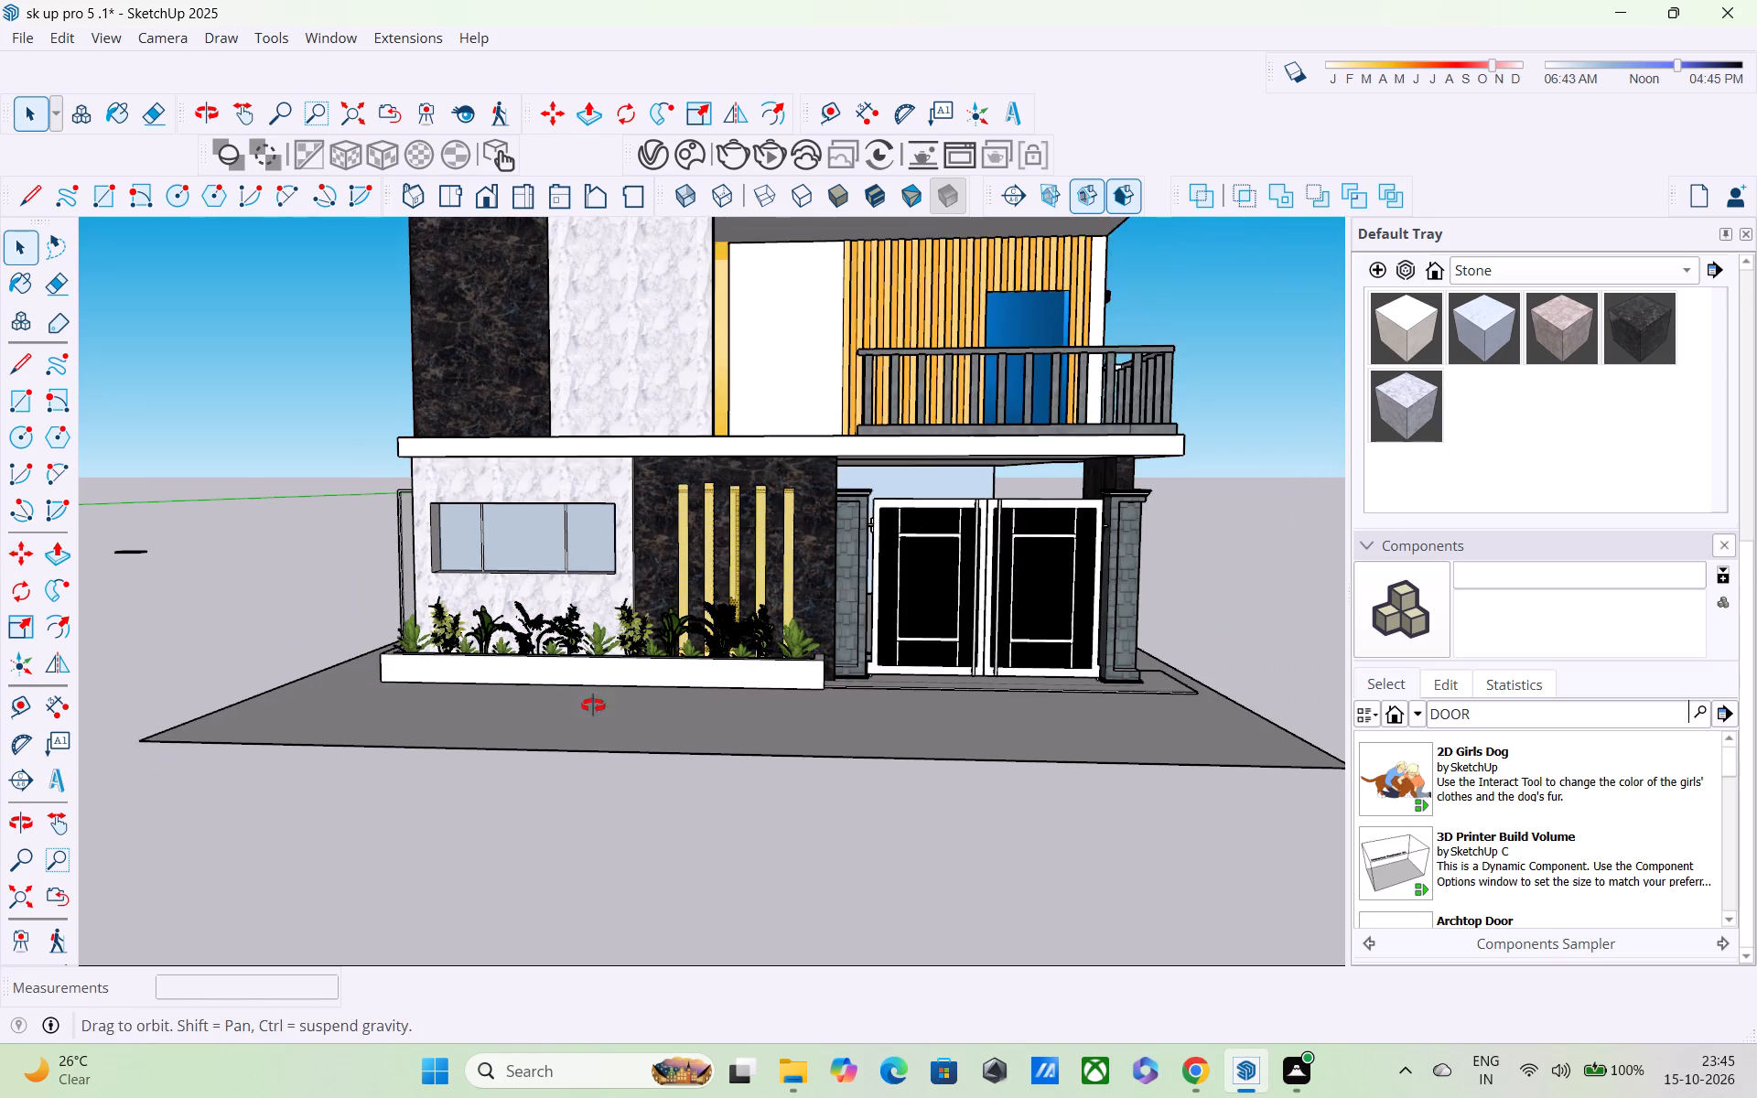
Move the planter slightly along the ground toward the gate so its outer end lines up with the house's front corner.
middle_click_drag(593, 705, 631, 722)
scroll(631, 722, "up", 1)
scroll(627, 697, "down", 4)
middle_click_drag(641, 720, 877, 793)
scroll(615, 769, "up", 2)
middle_click_drag(615, 767, 627, 765)
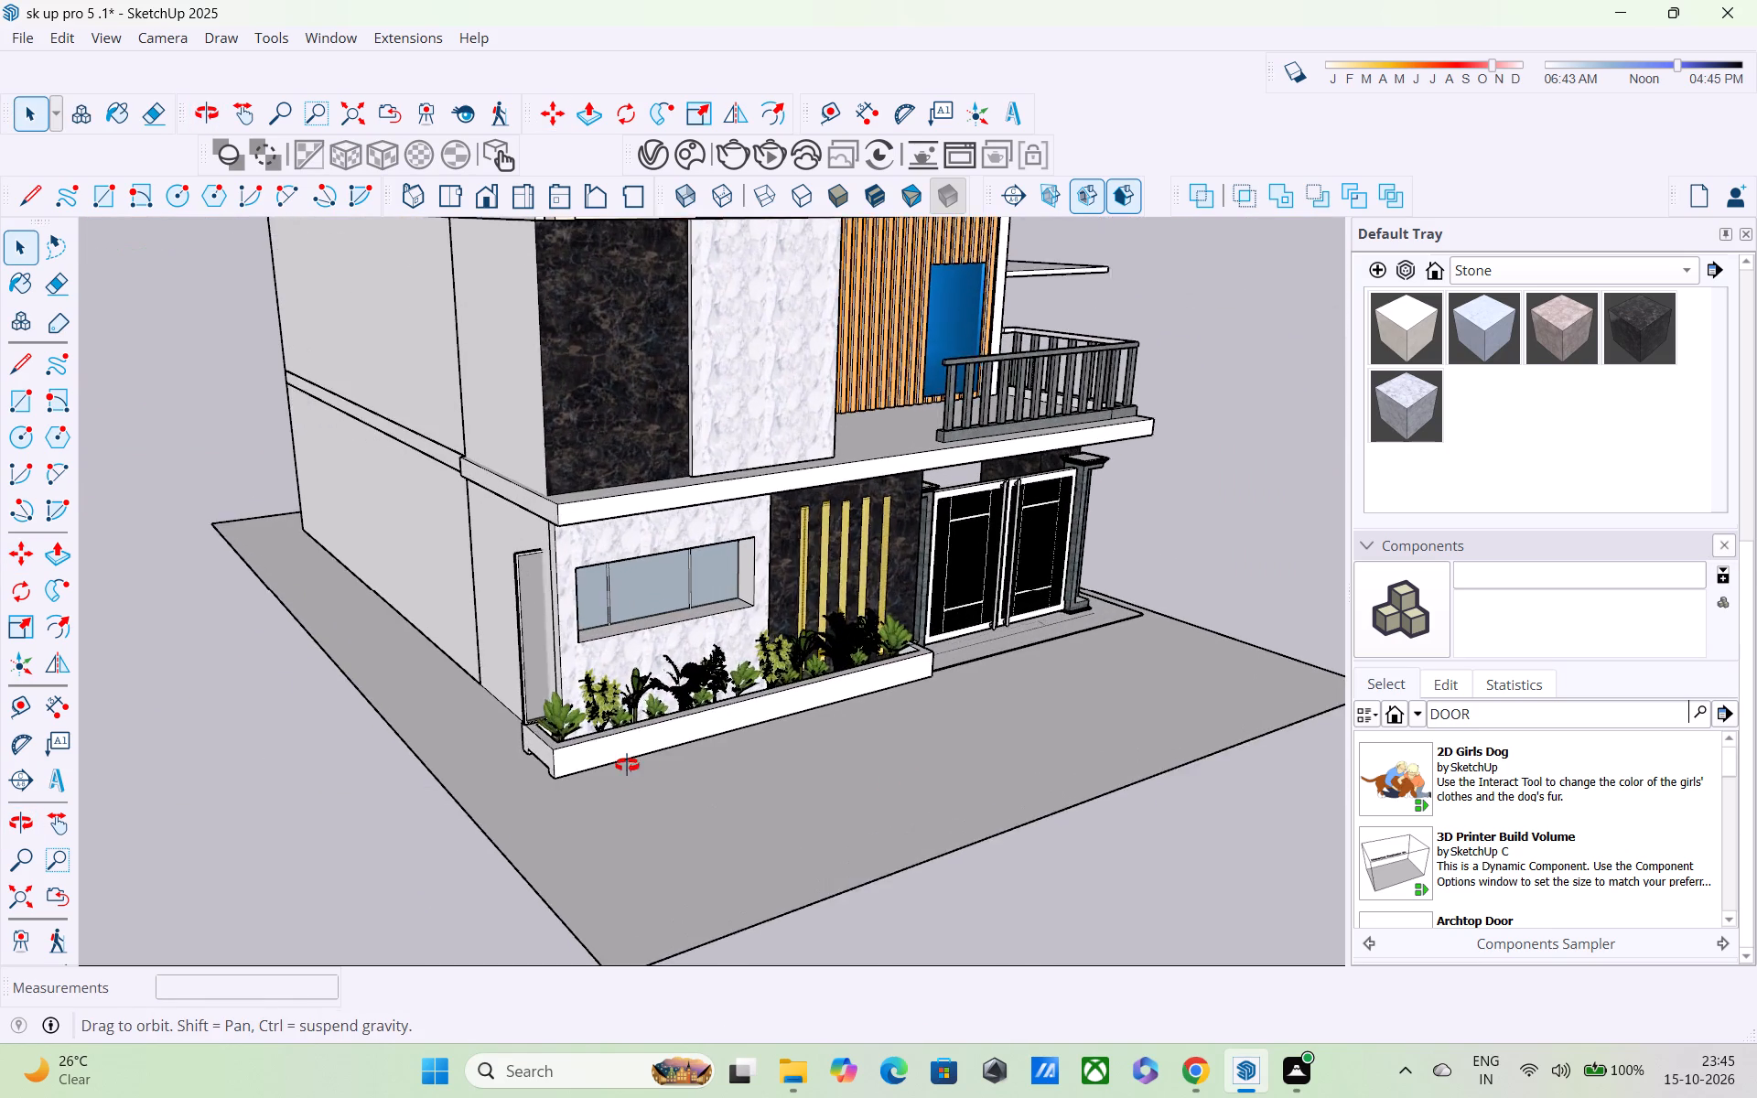
middle_click_drag(627, 765, 770, 726)
scroll(709, 747, "up", 3)
left_click(644, 750)
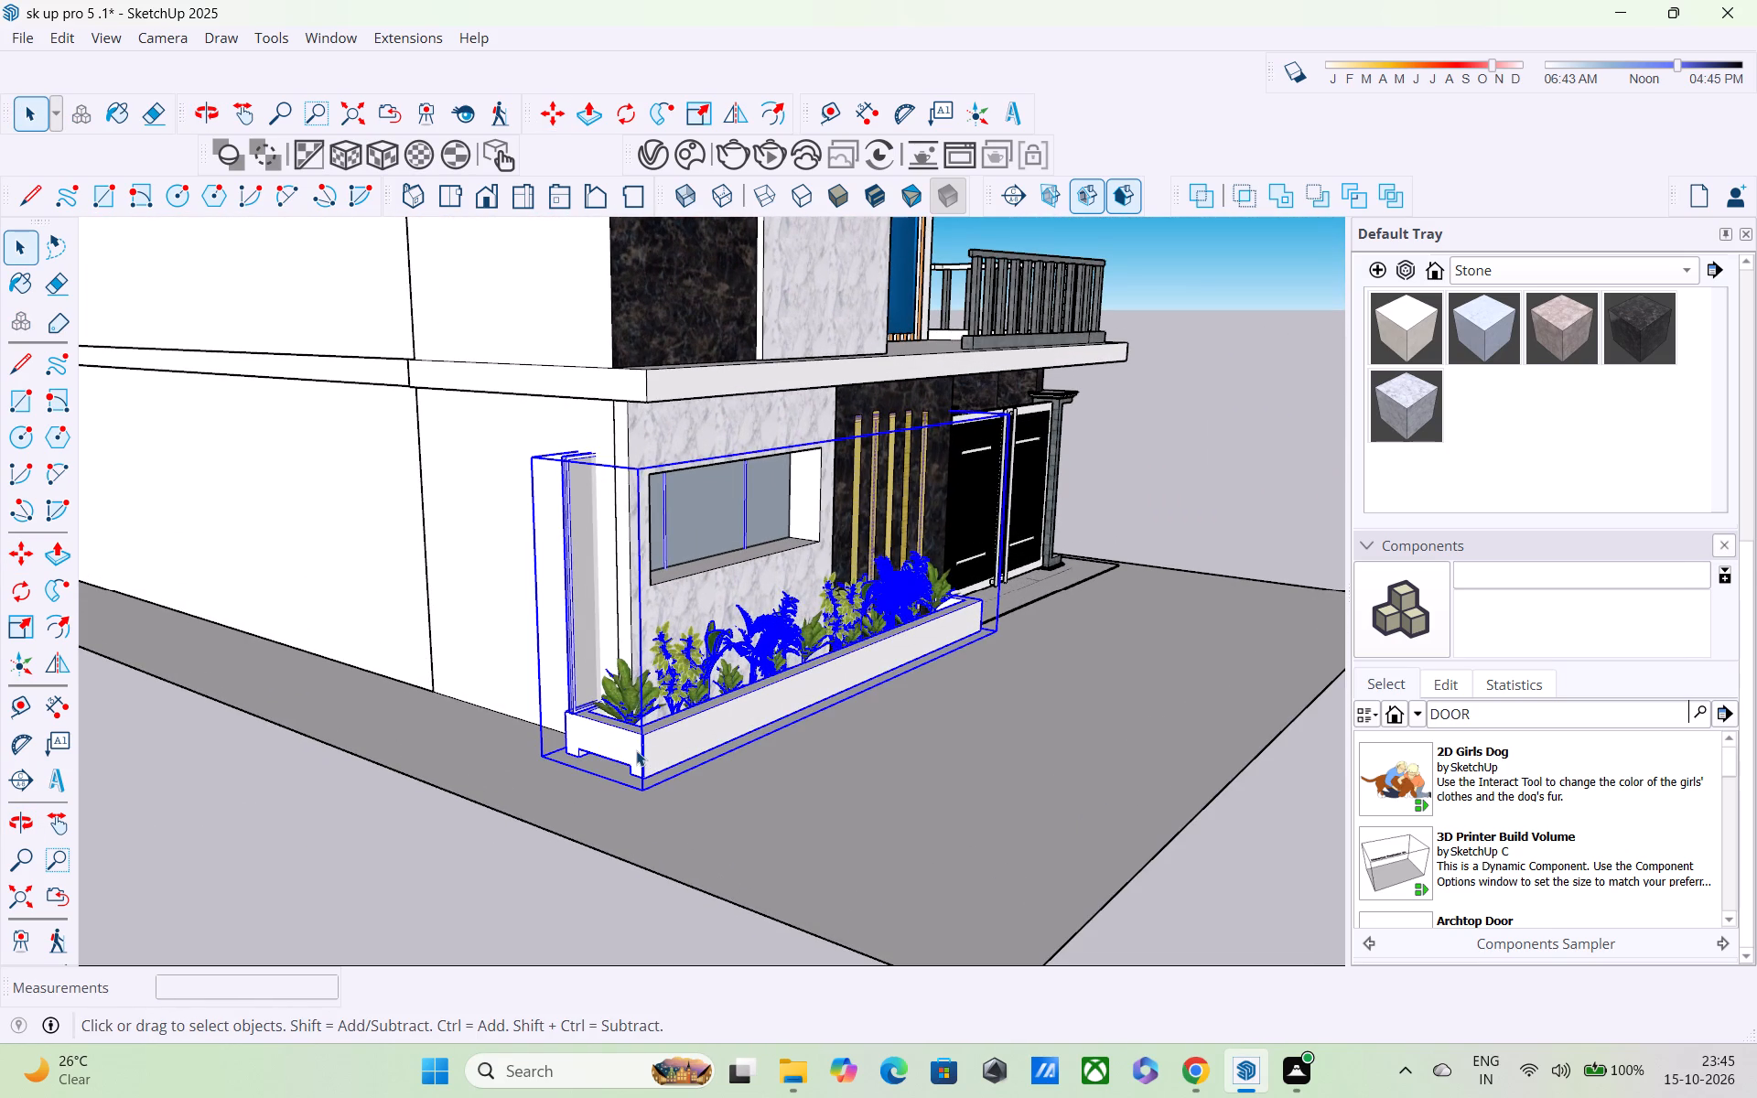
key("m")
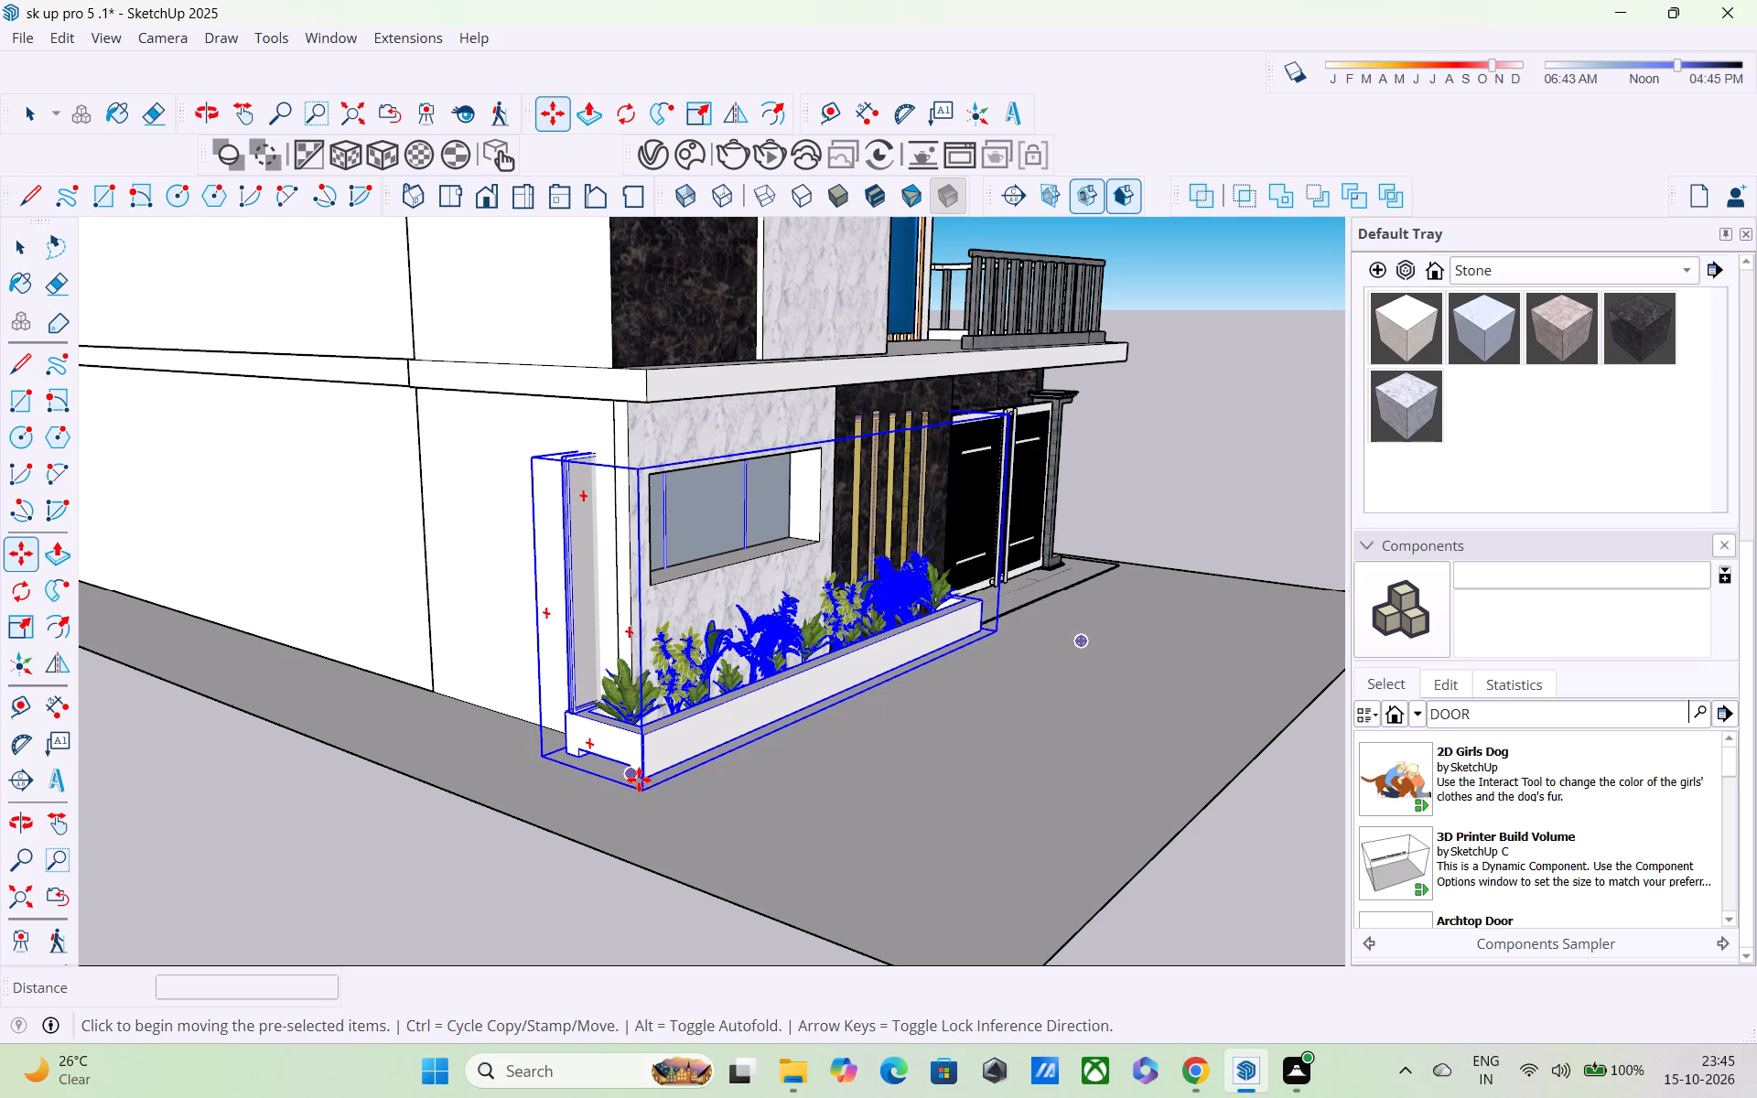
left_click(640, 779)
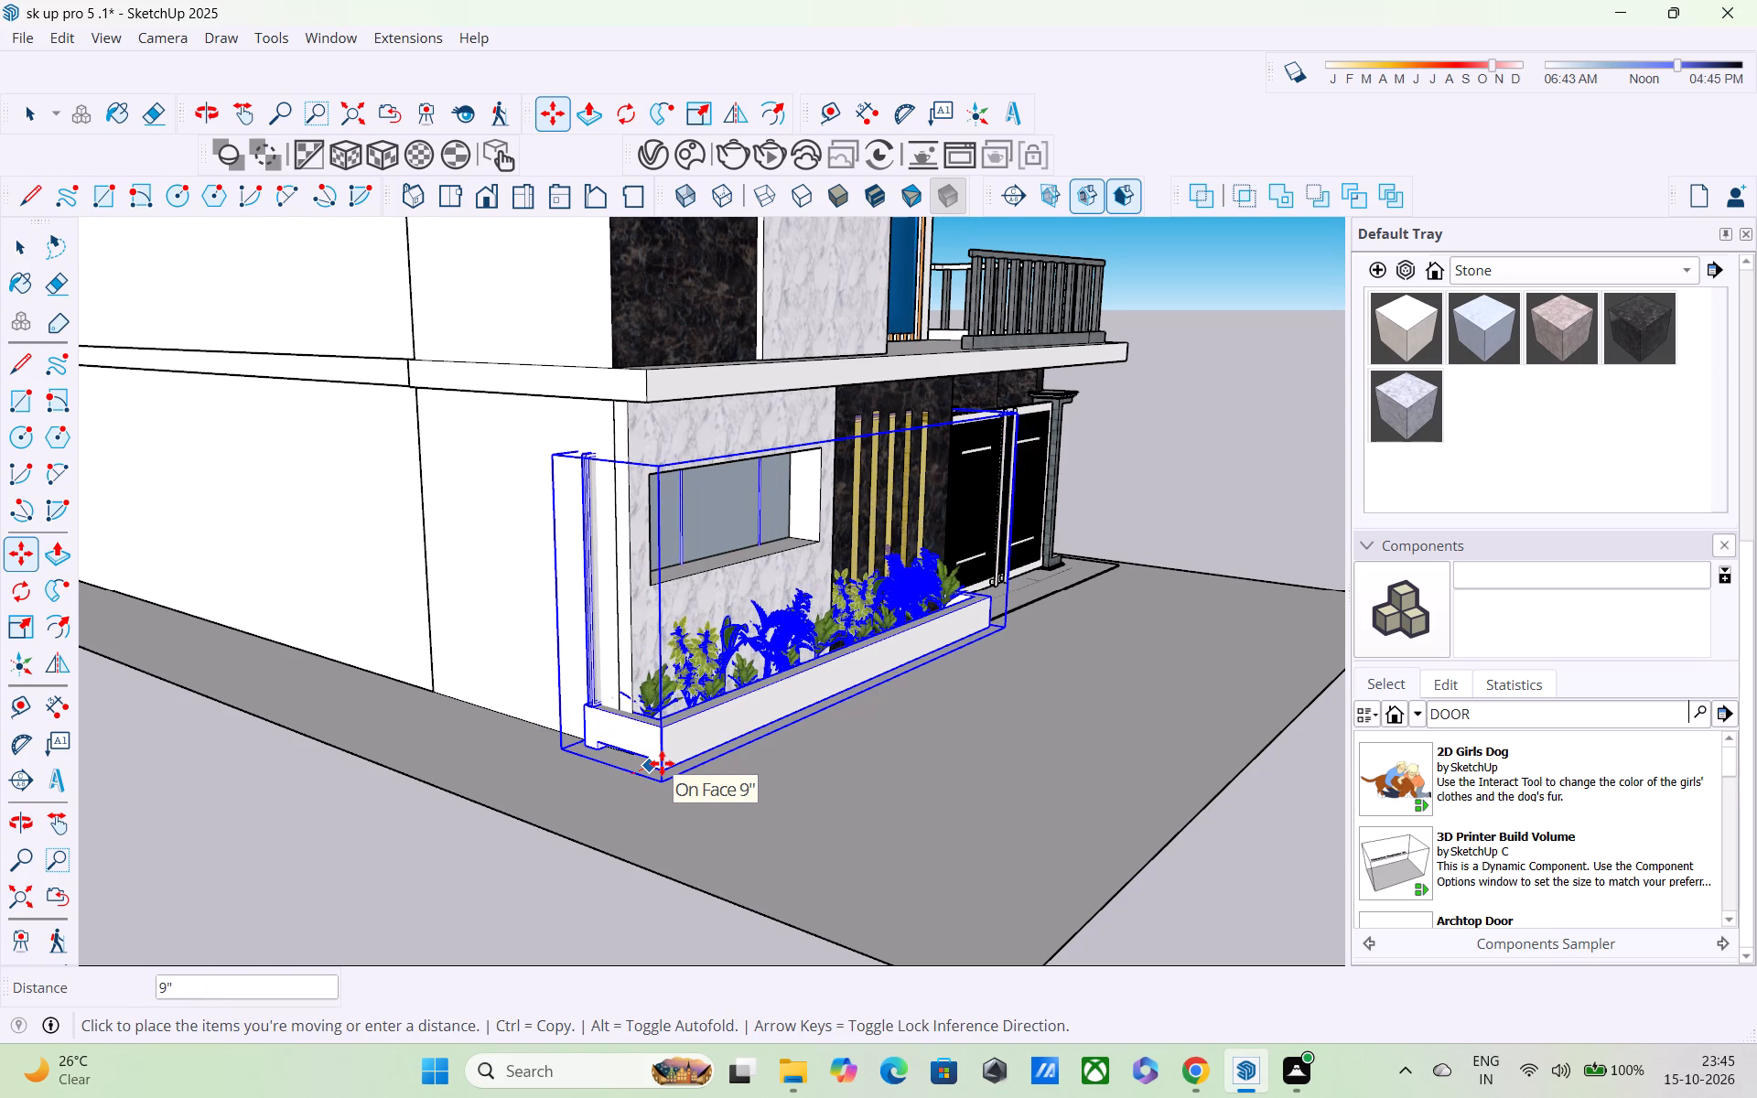
left_click(665, 760)
middle_click_drag(780, 782, 774, 783)
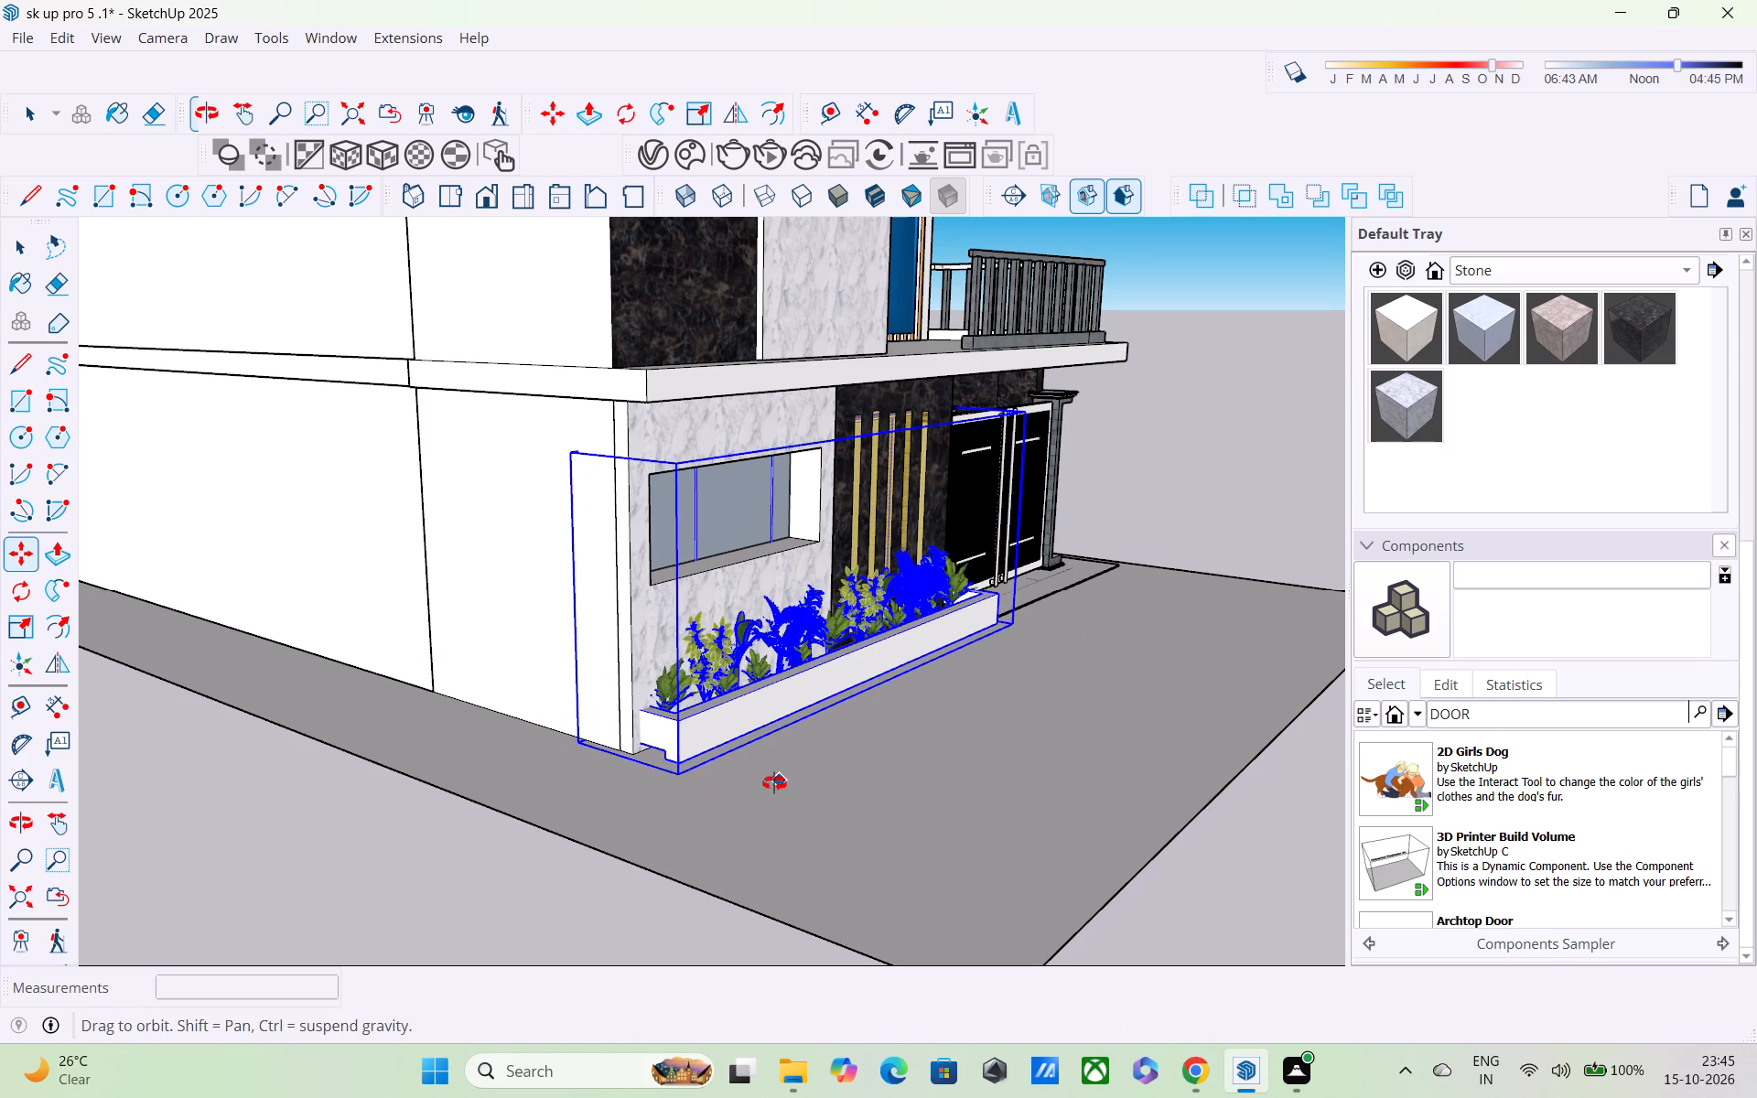
middle_click_drag(774, 783, 520, 775)
key("space")
left_click(267, 351)
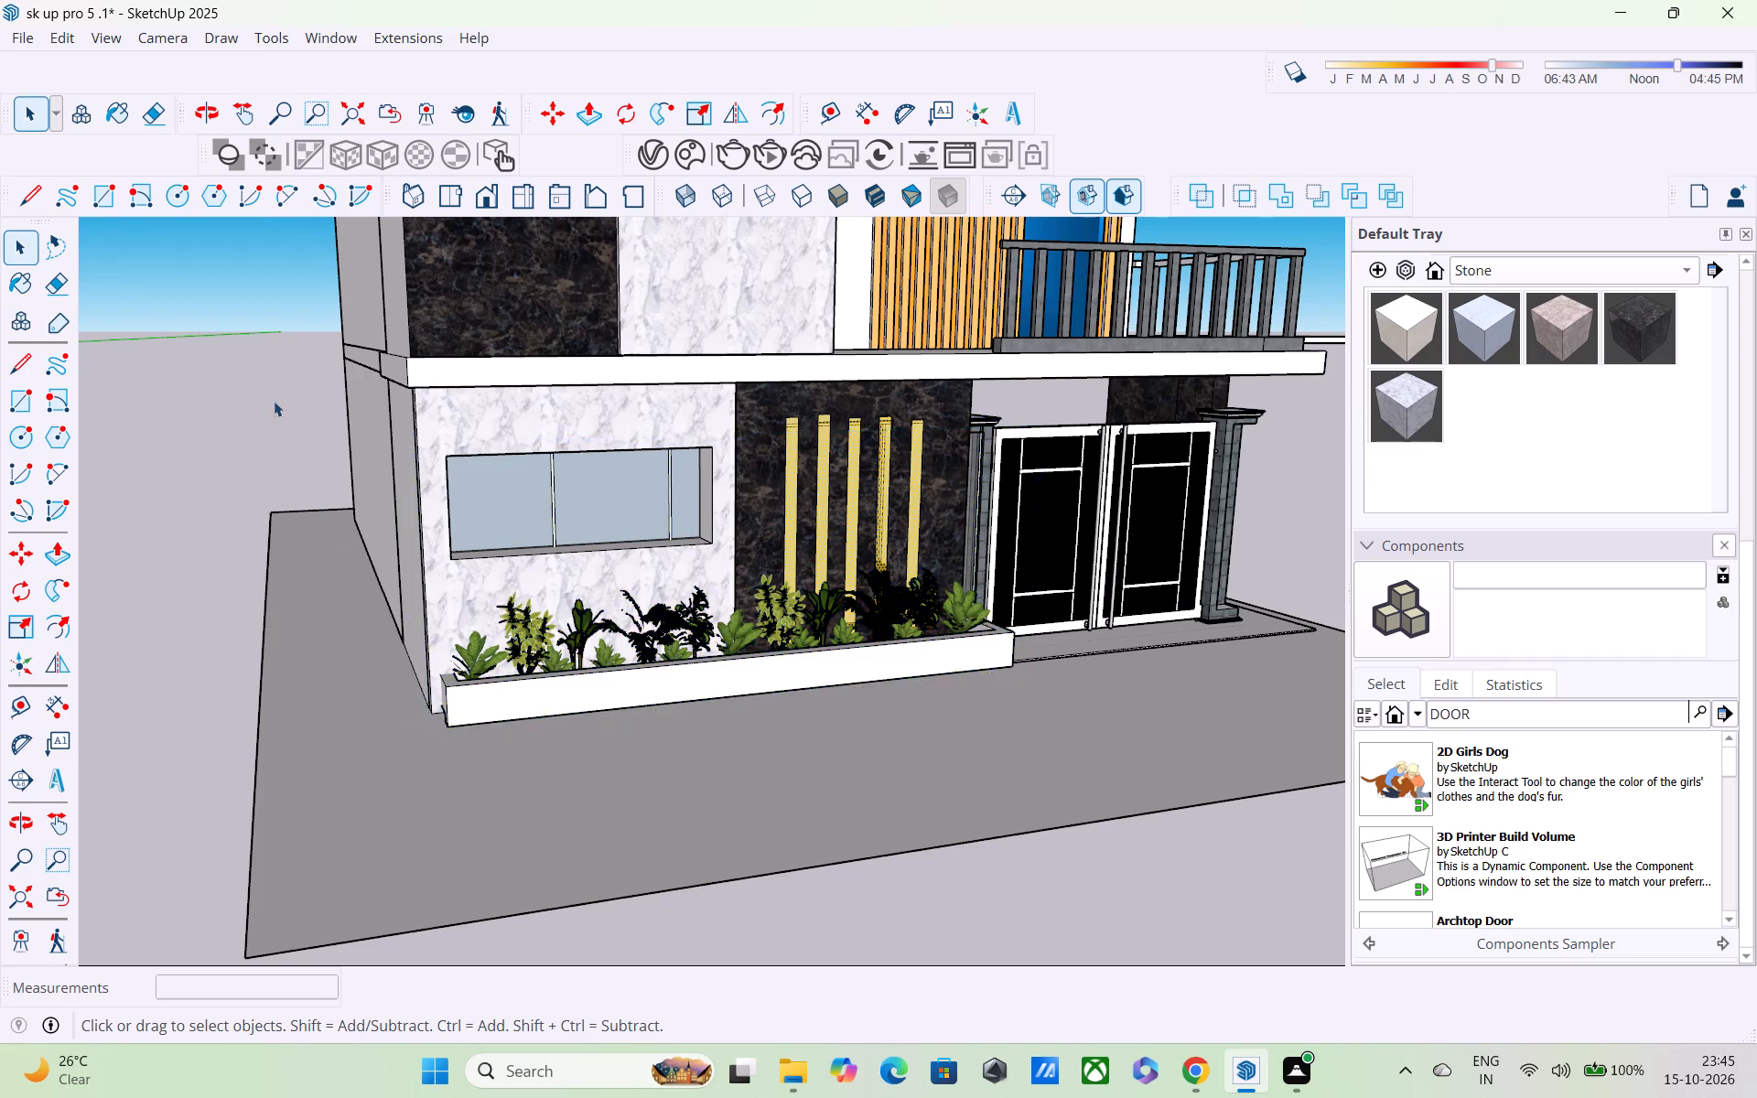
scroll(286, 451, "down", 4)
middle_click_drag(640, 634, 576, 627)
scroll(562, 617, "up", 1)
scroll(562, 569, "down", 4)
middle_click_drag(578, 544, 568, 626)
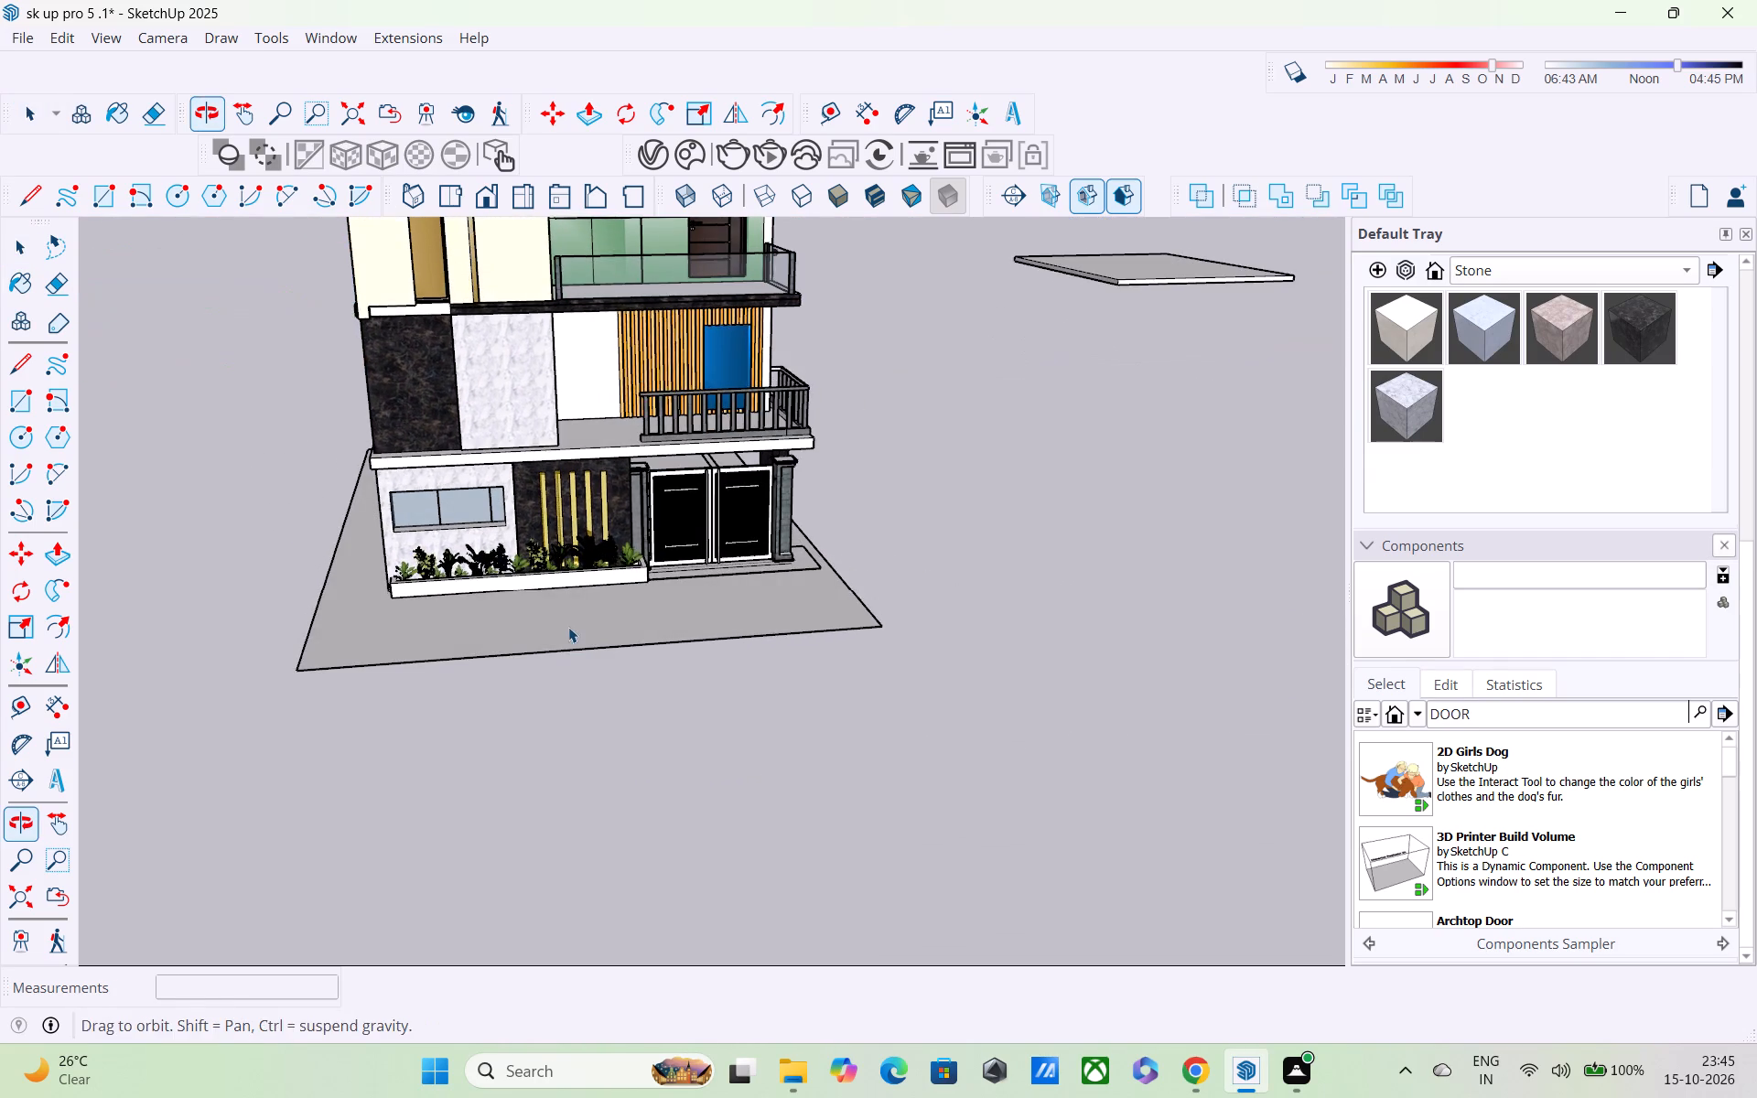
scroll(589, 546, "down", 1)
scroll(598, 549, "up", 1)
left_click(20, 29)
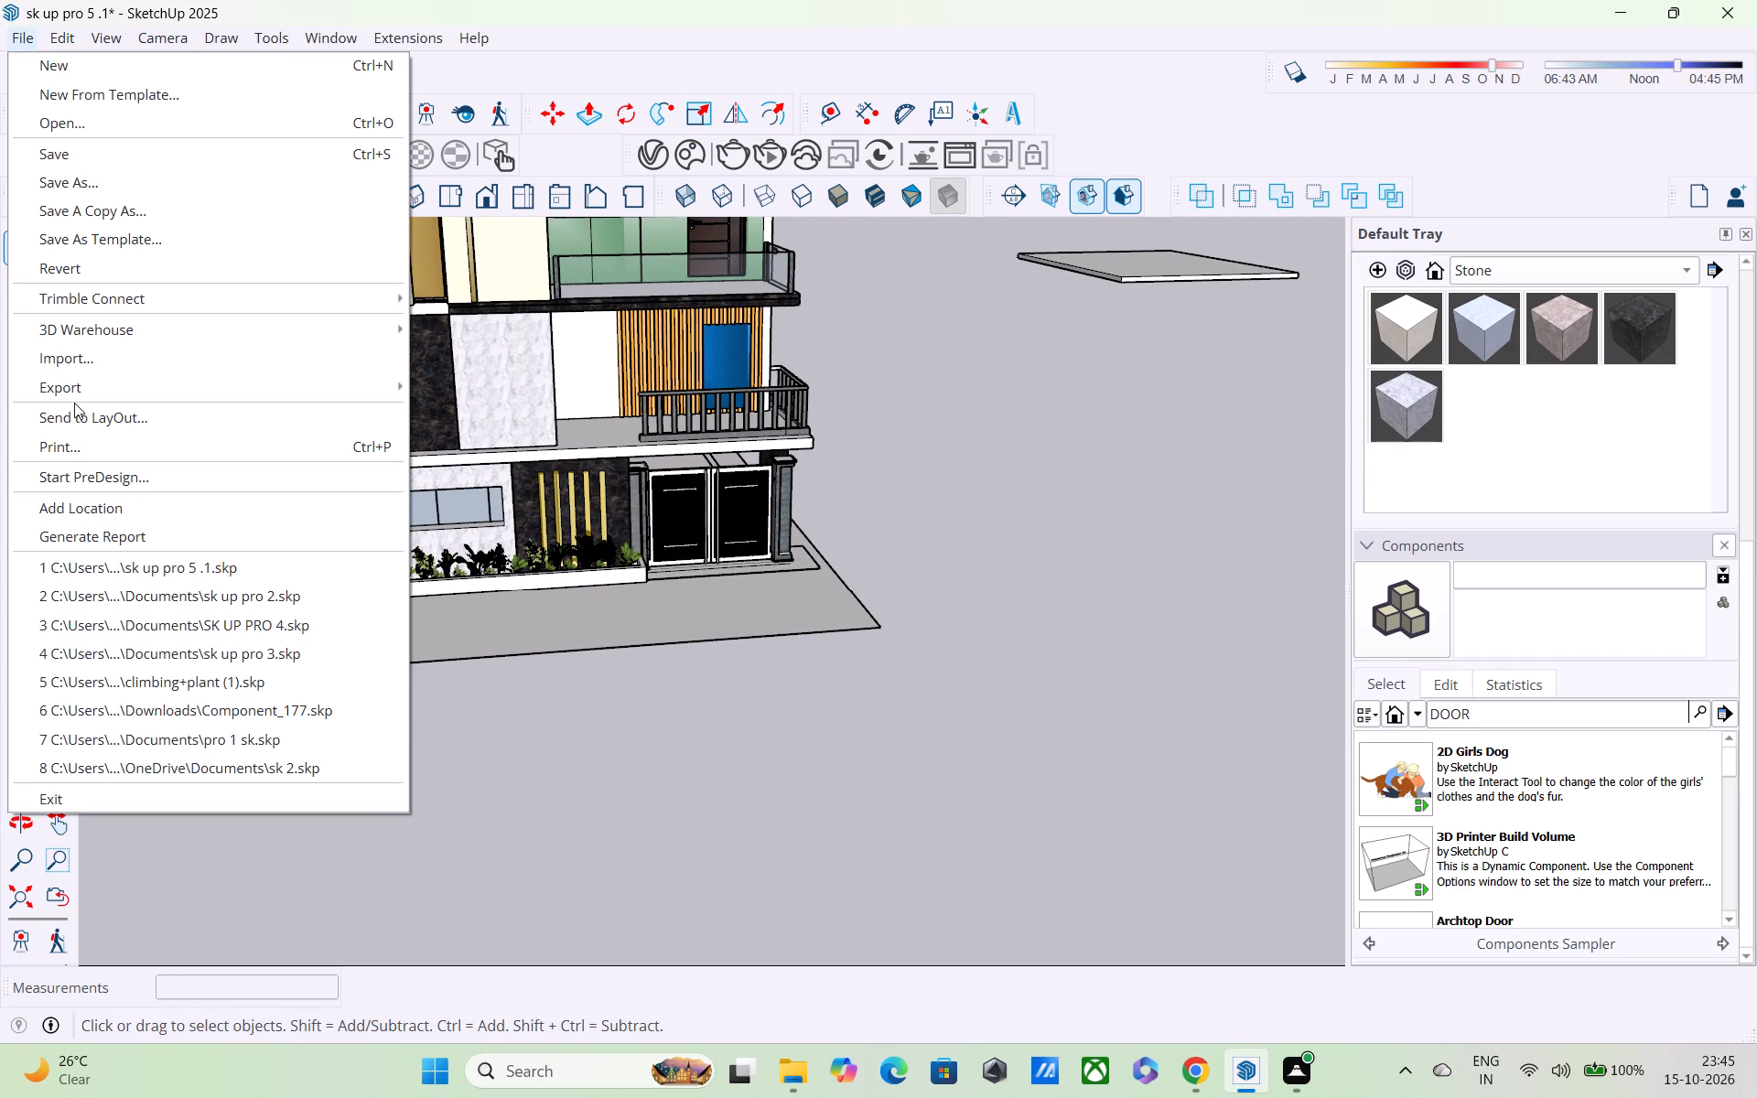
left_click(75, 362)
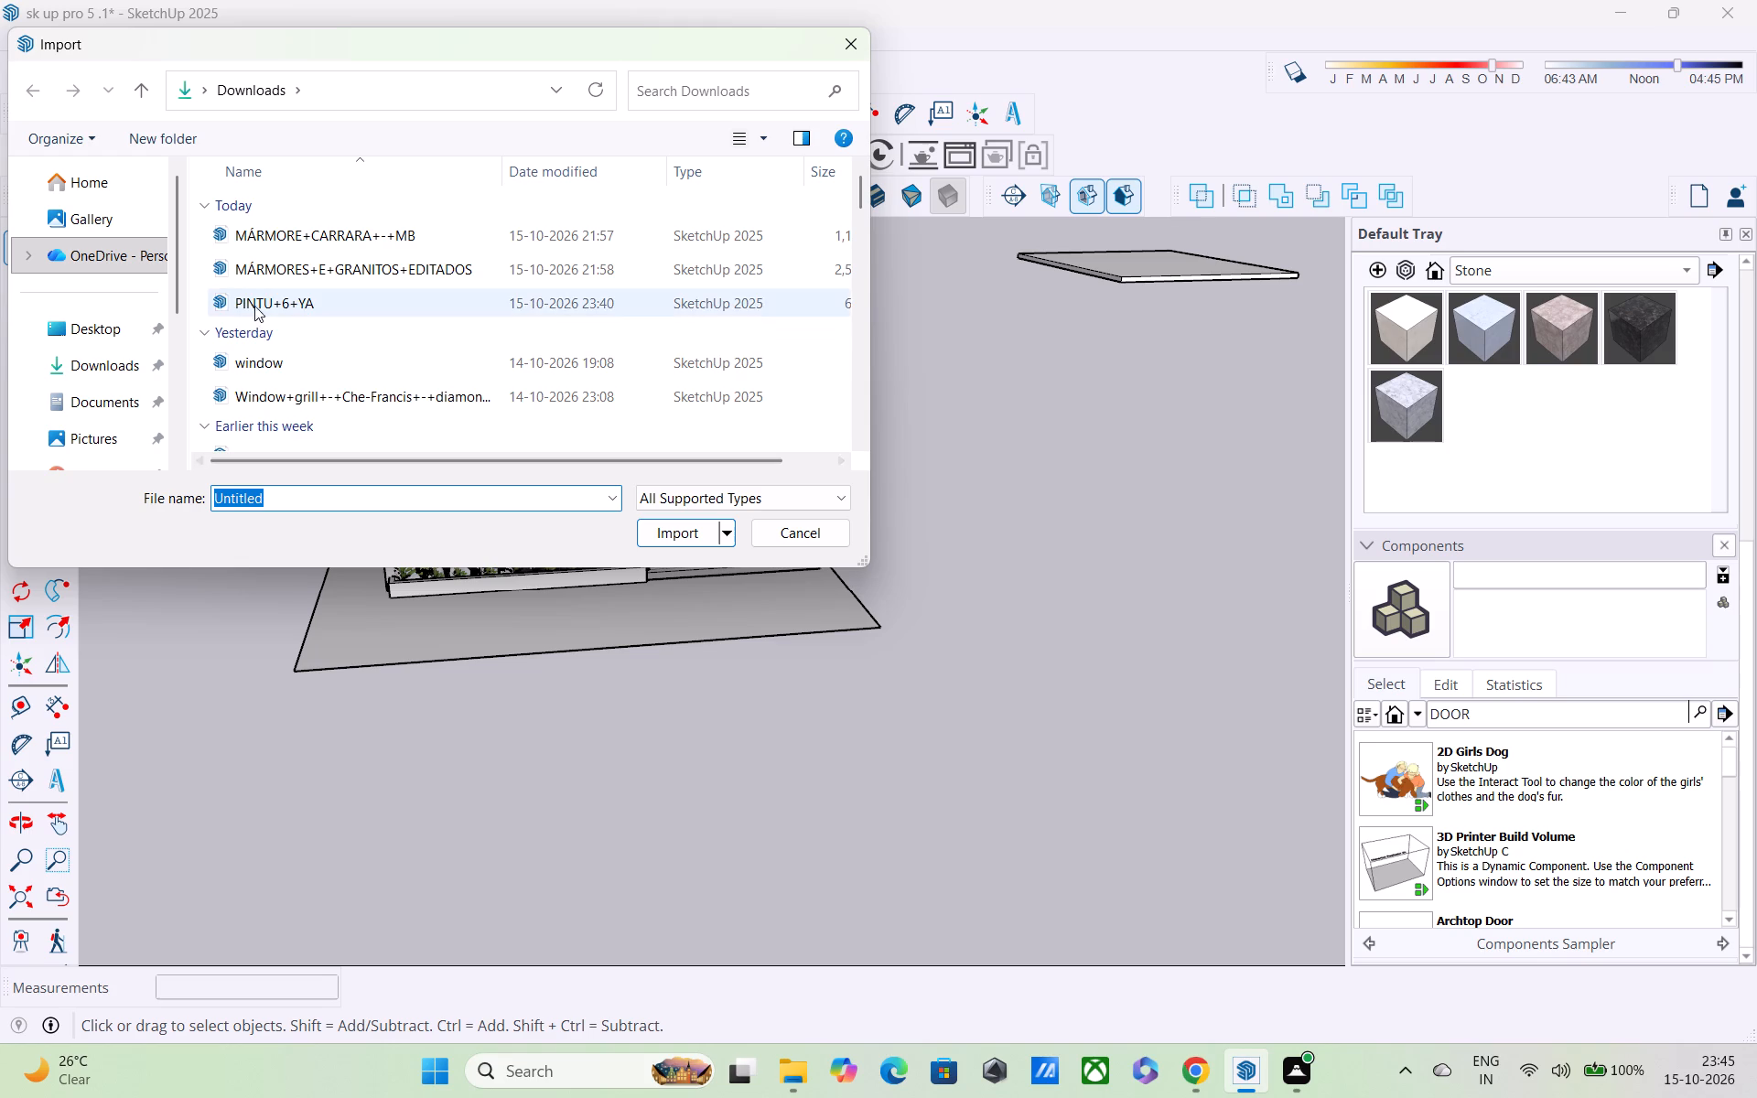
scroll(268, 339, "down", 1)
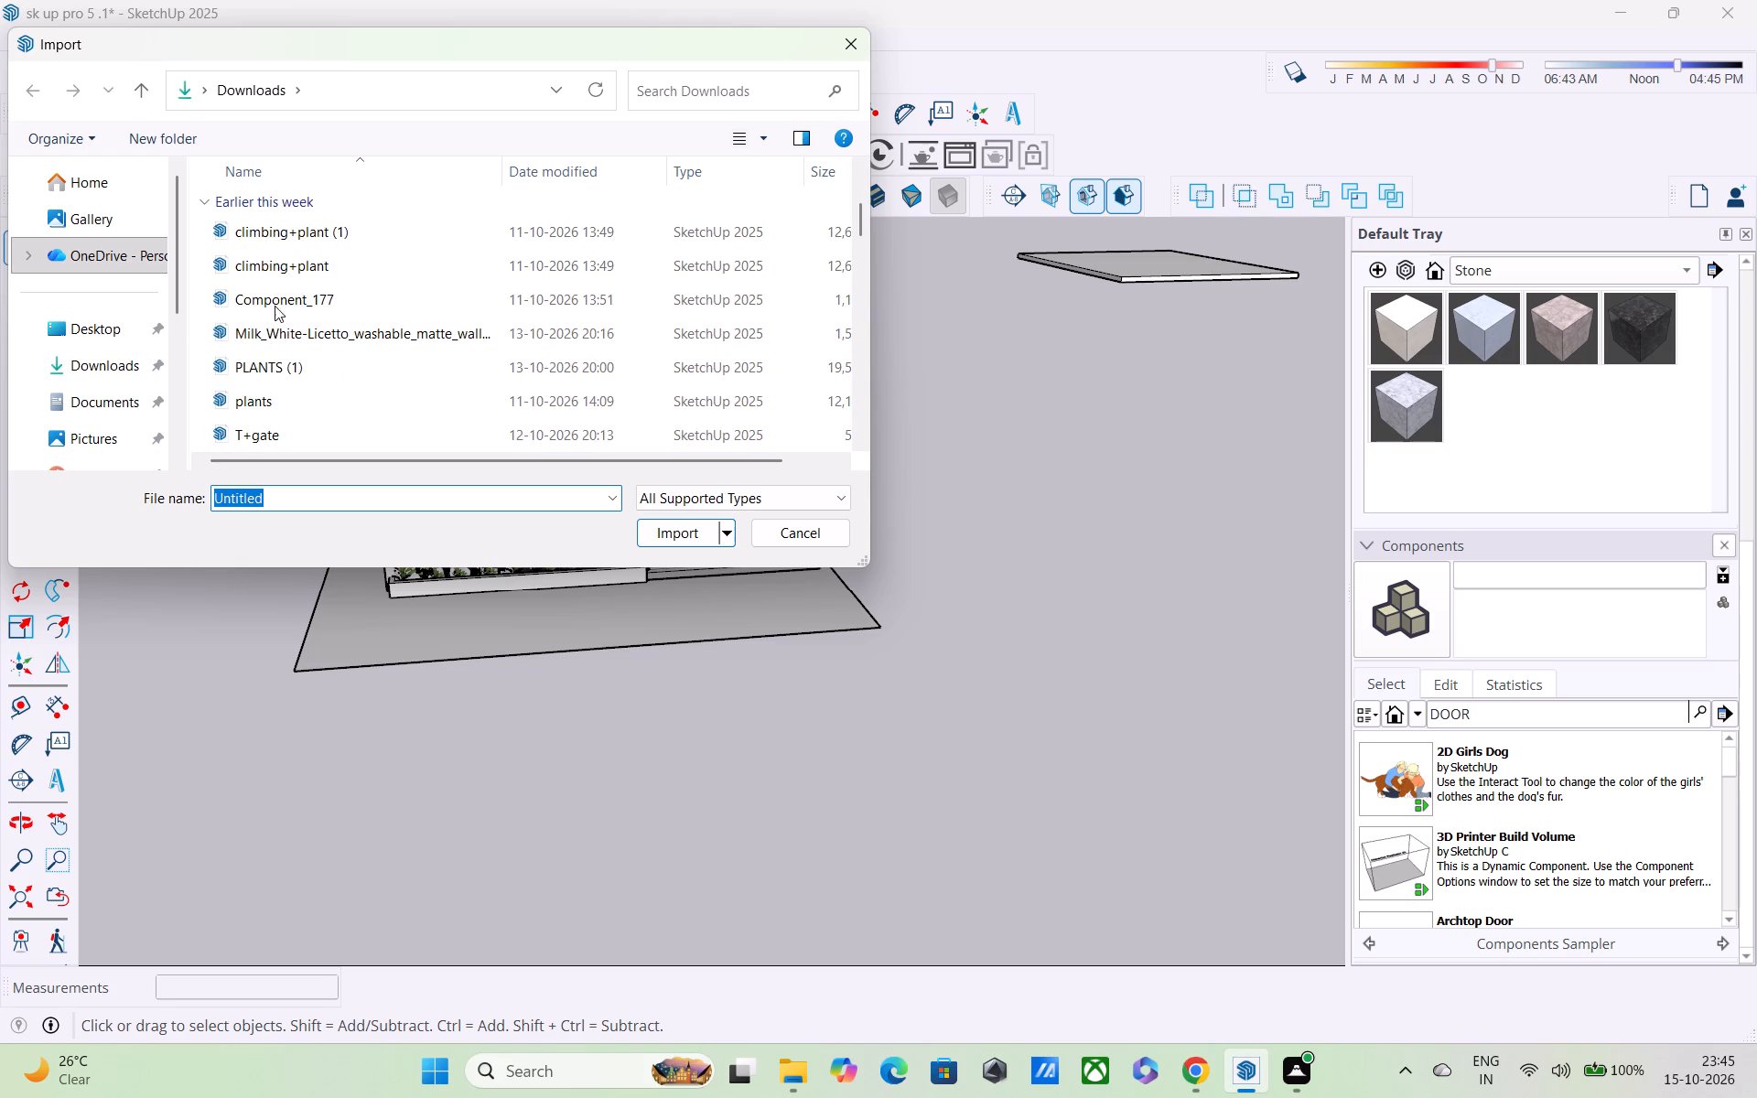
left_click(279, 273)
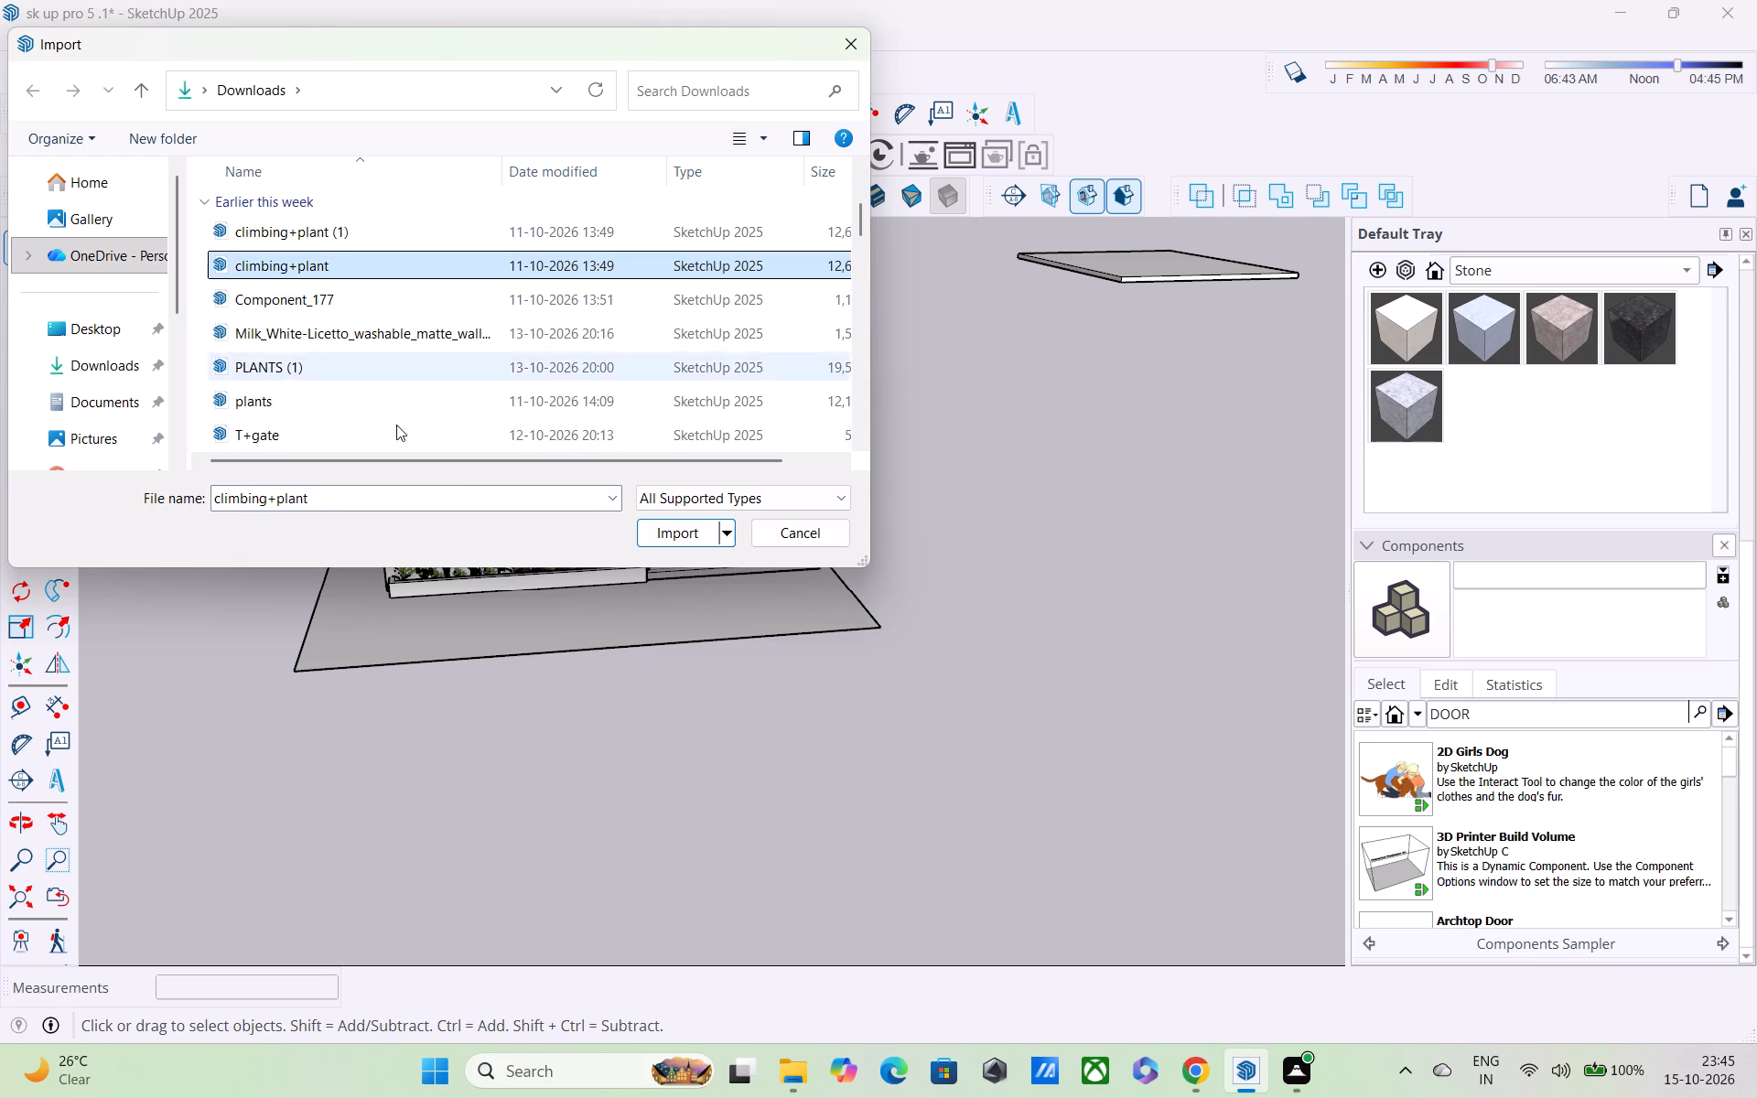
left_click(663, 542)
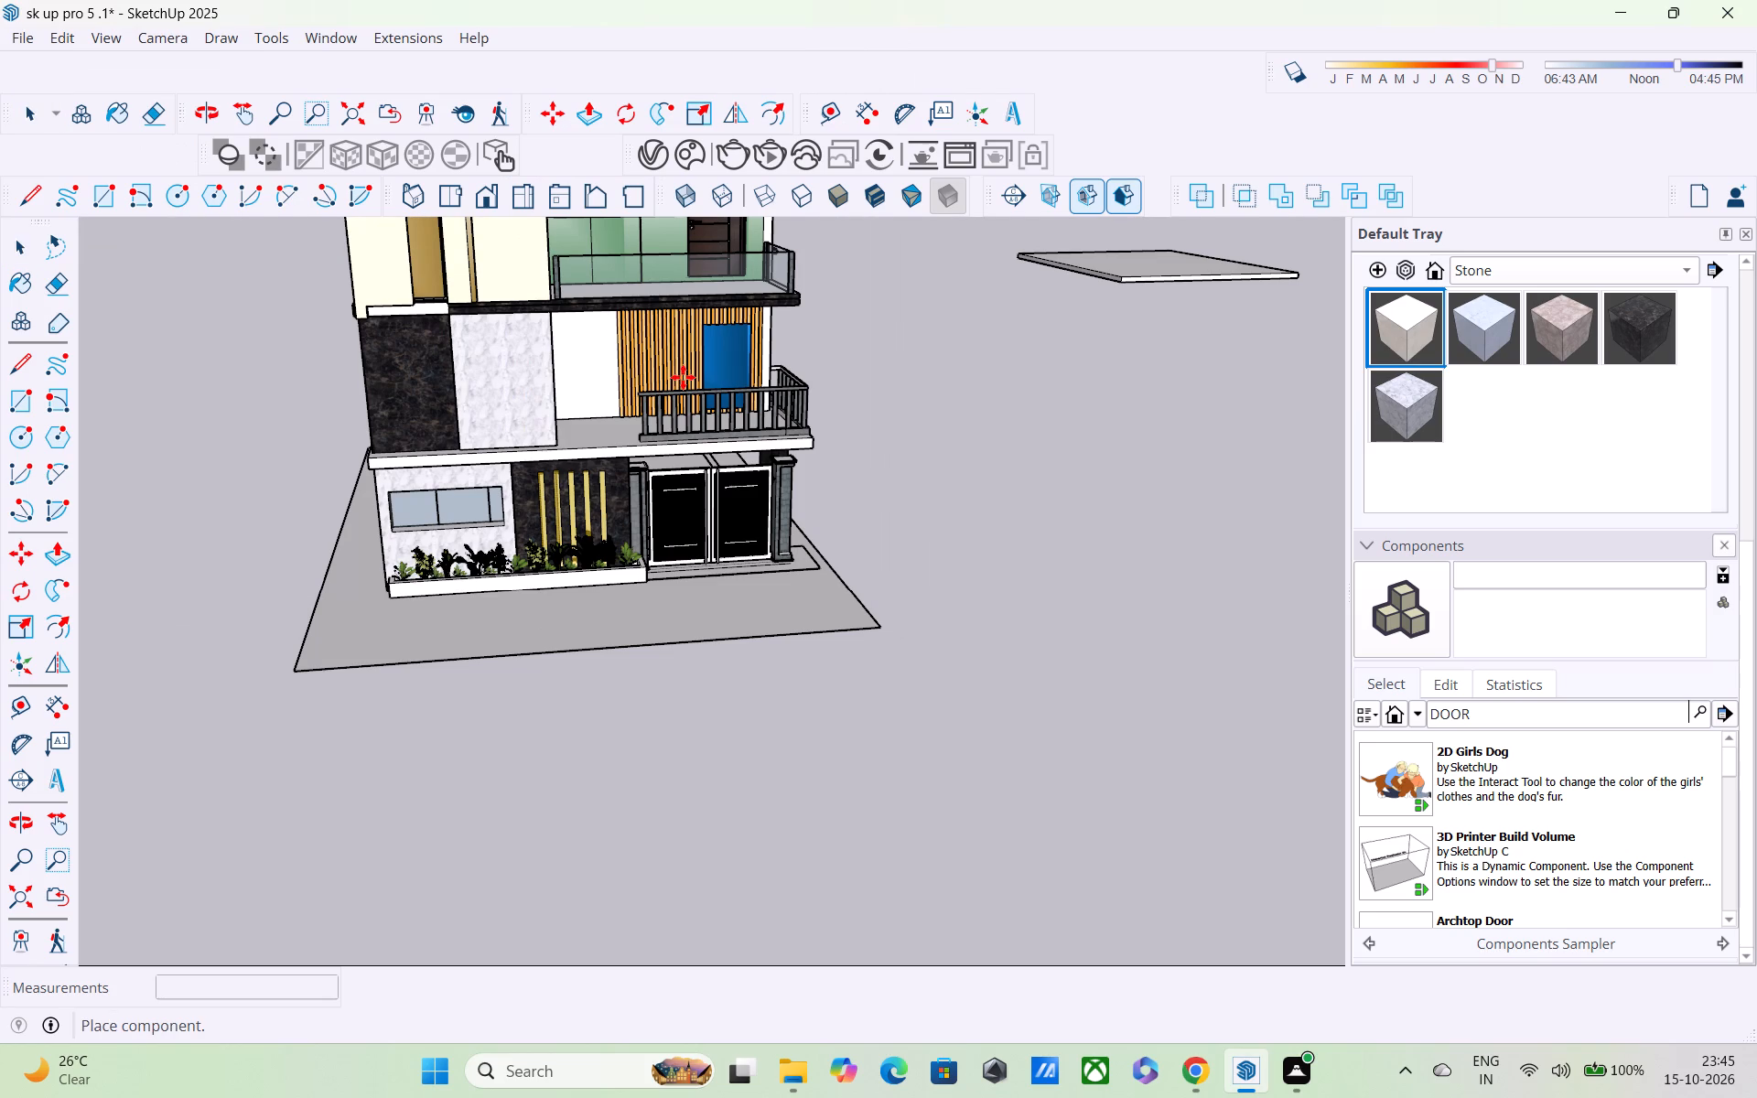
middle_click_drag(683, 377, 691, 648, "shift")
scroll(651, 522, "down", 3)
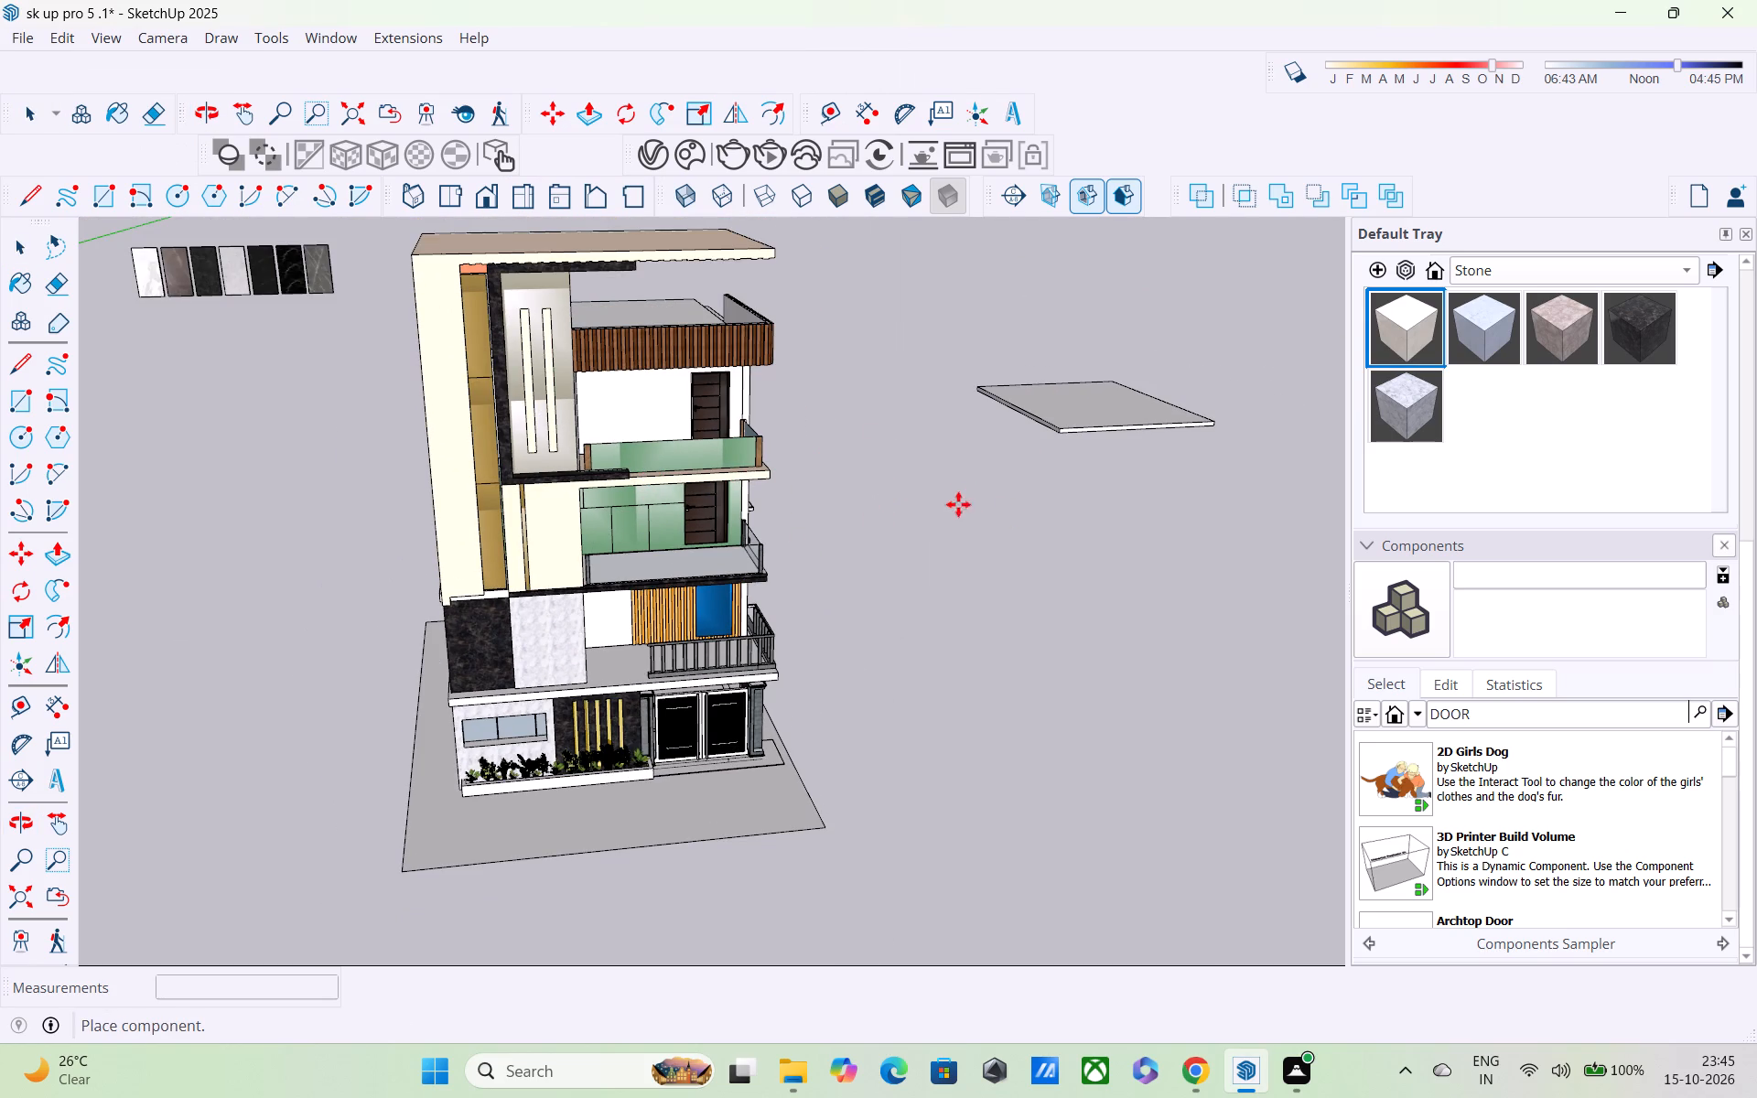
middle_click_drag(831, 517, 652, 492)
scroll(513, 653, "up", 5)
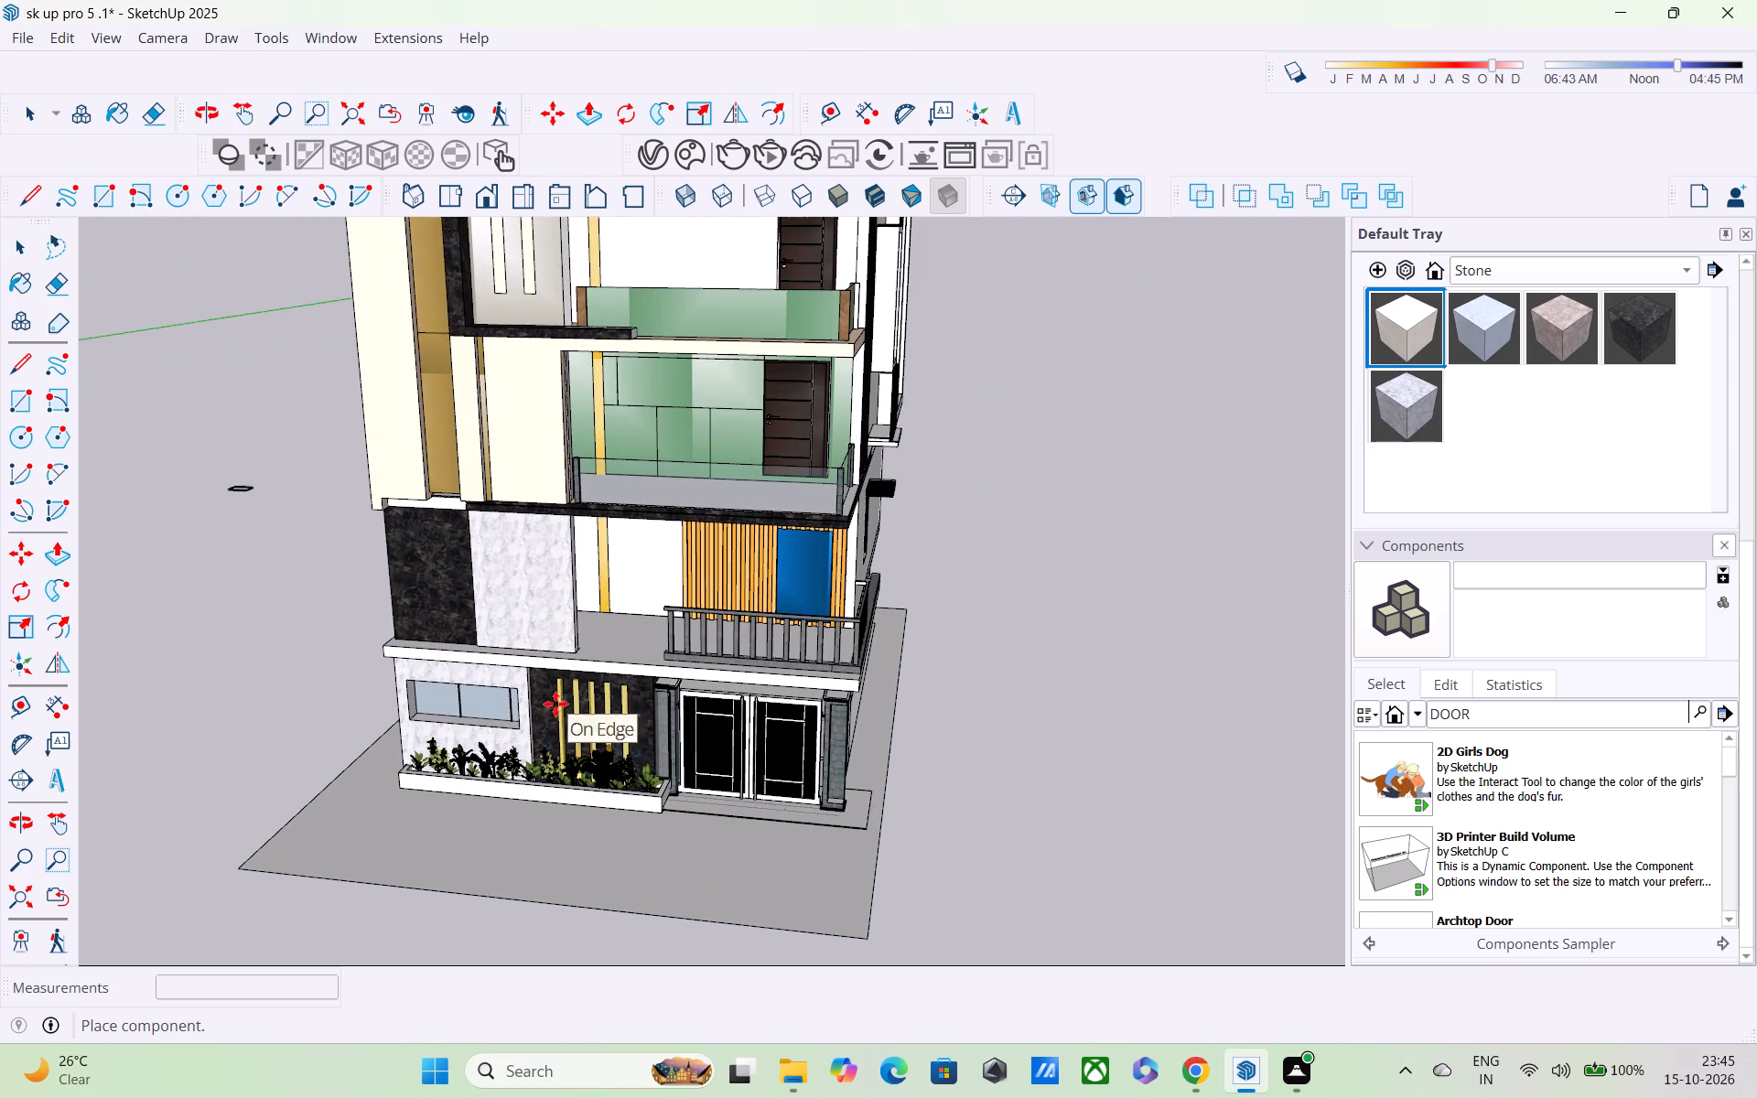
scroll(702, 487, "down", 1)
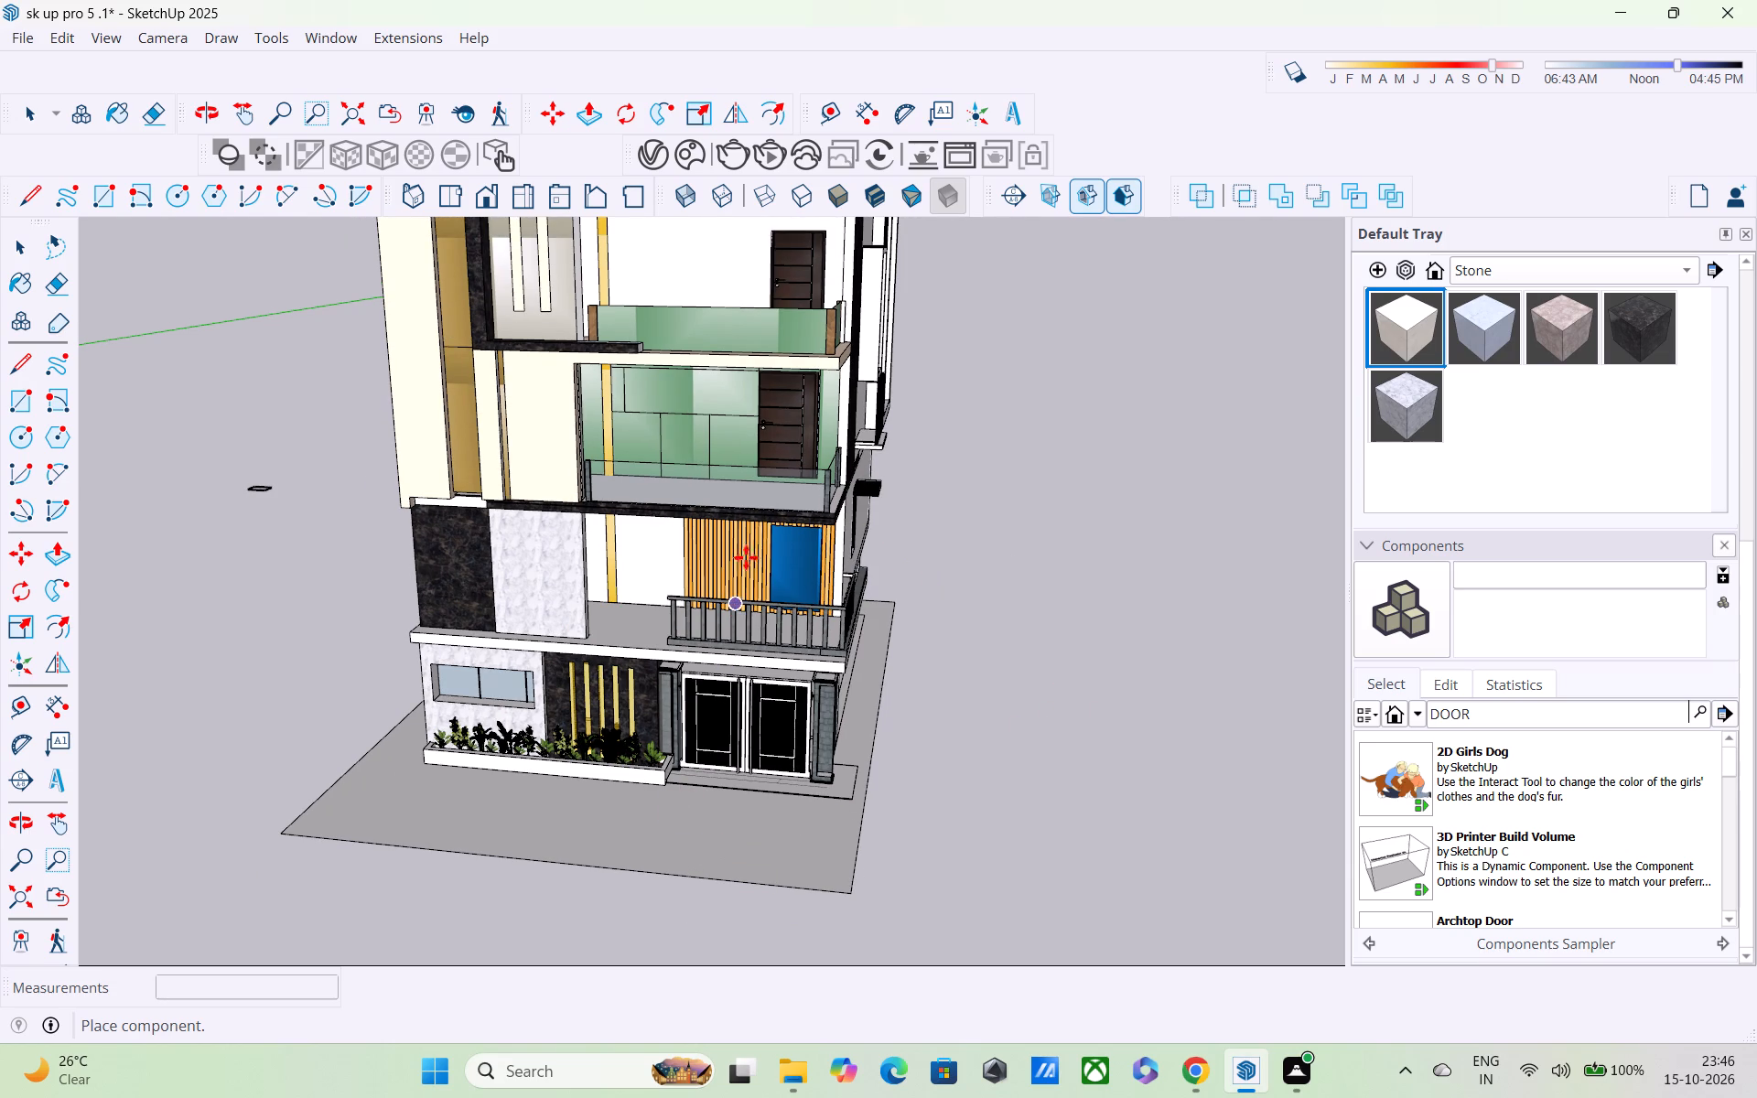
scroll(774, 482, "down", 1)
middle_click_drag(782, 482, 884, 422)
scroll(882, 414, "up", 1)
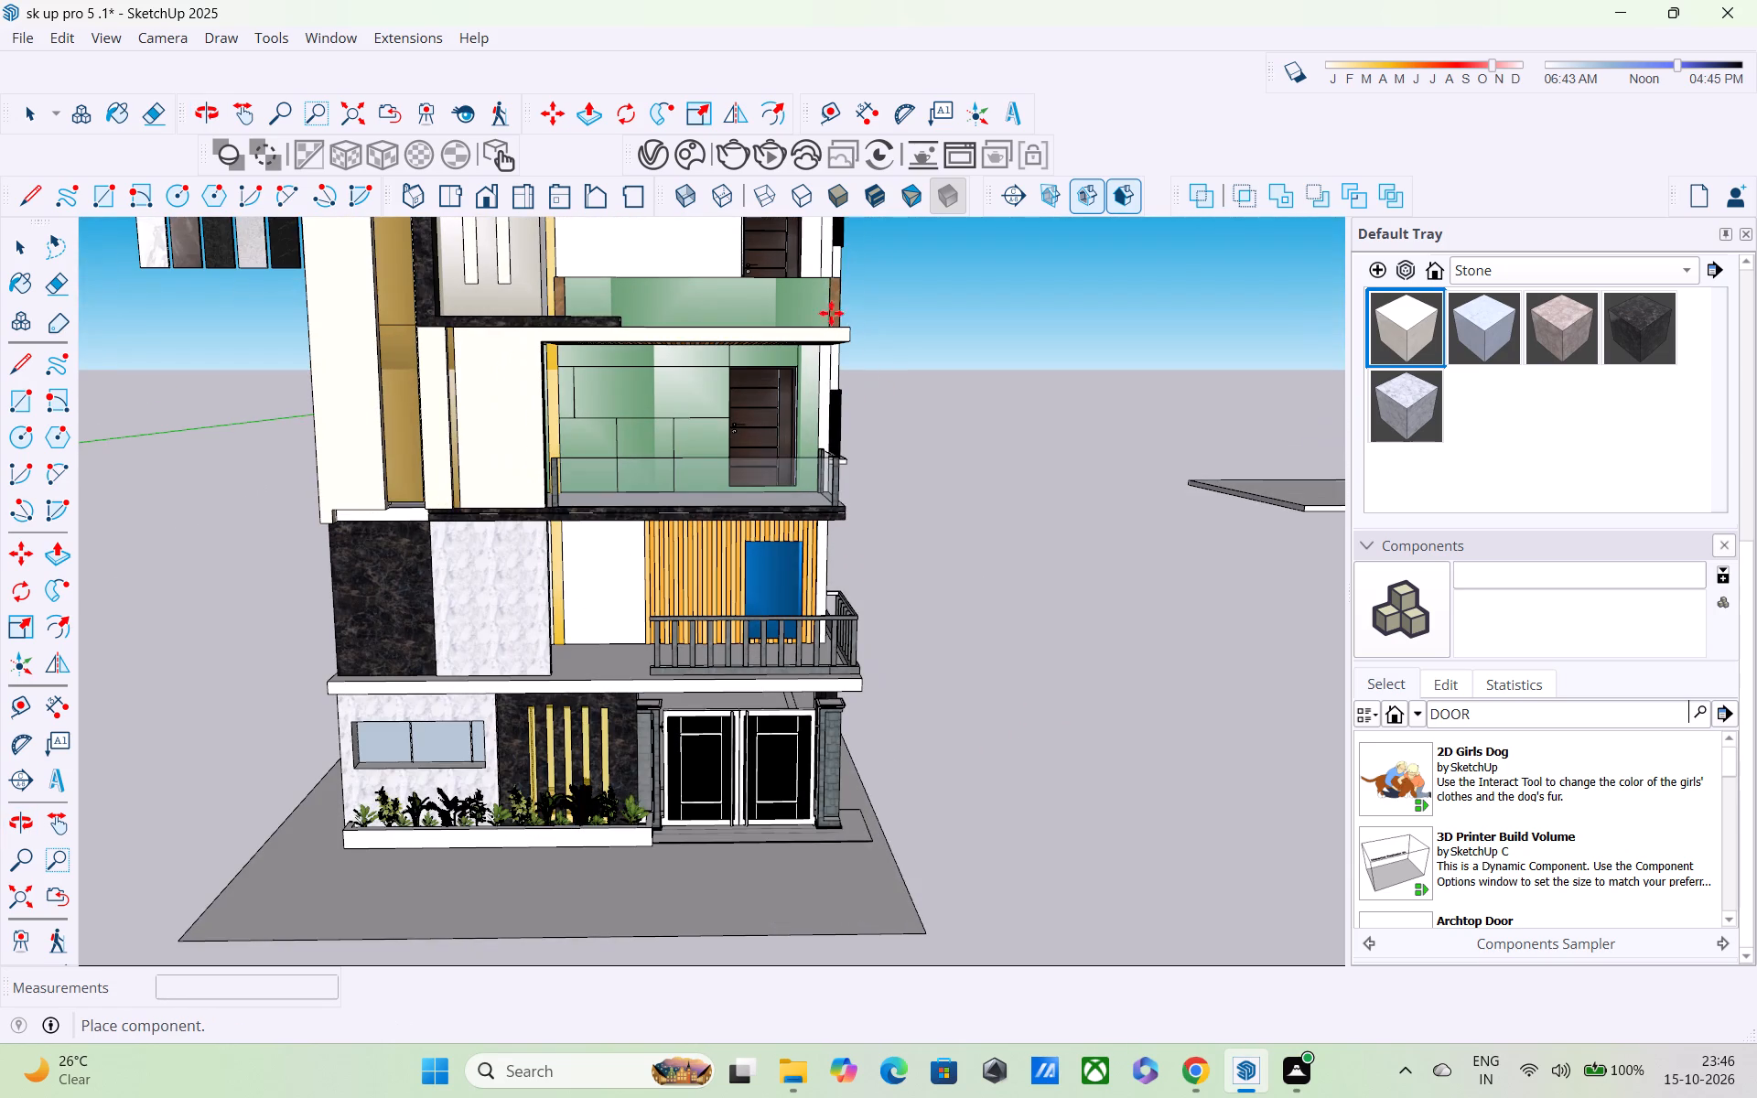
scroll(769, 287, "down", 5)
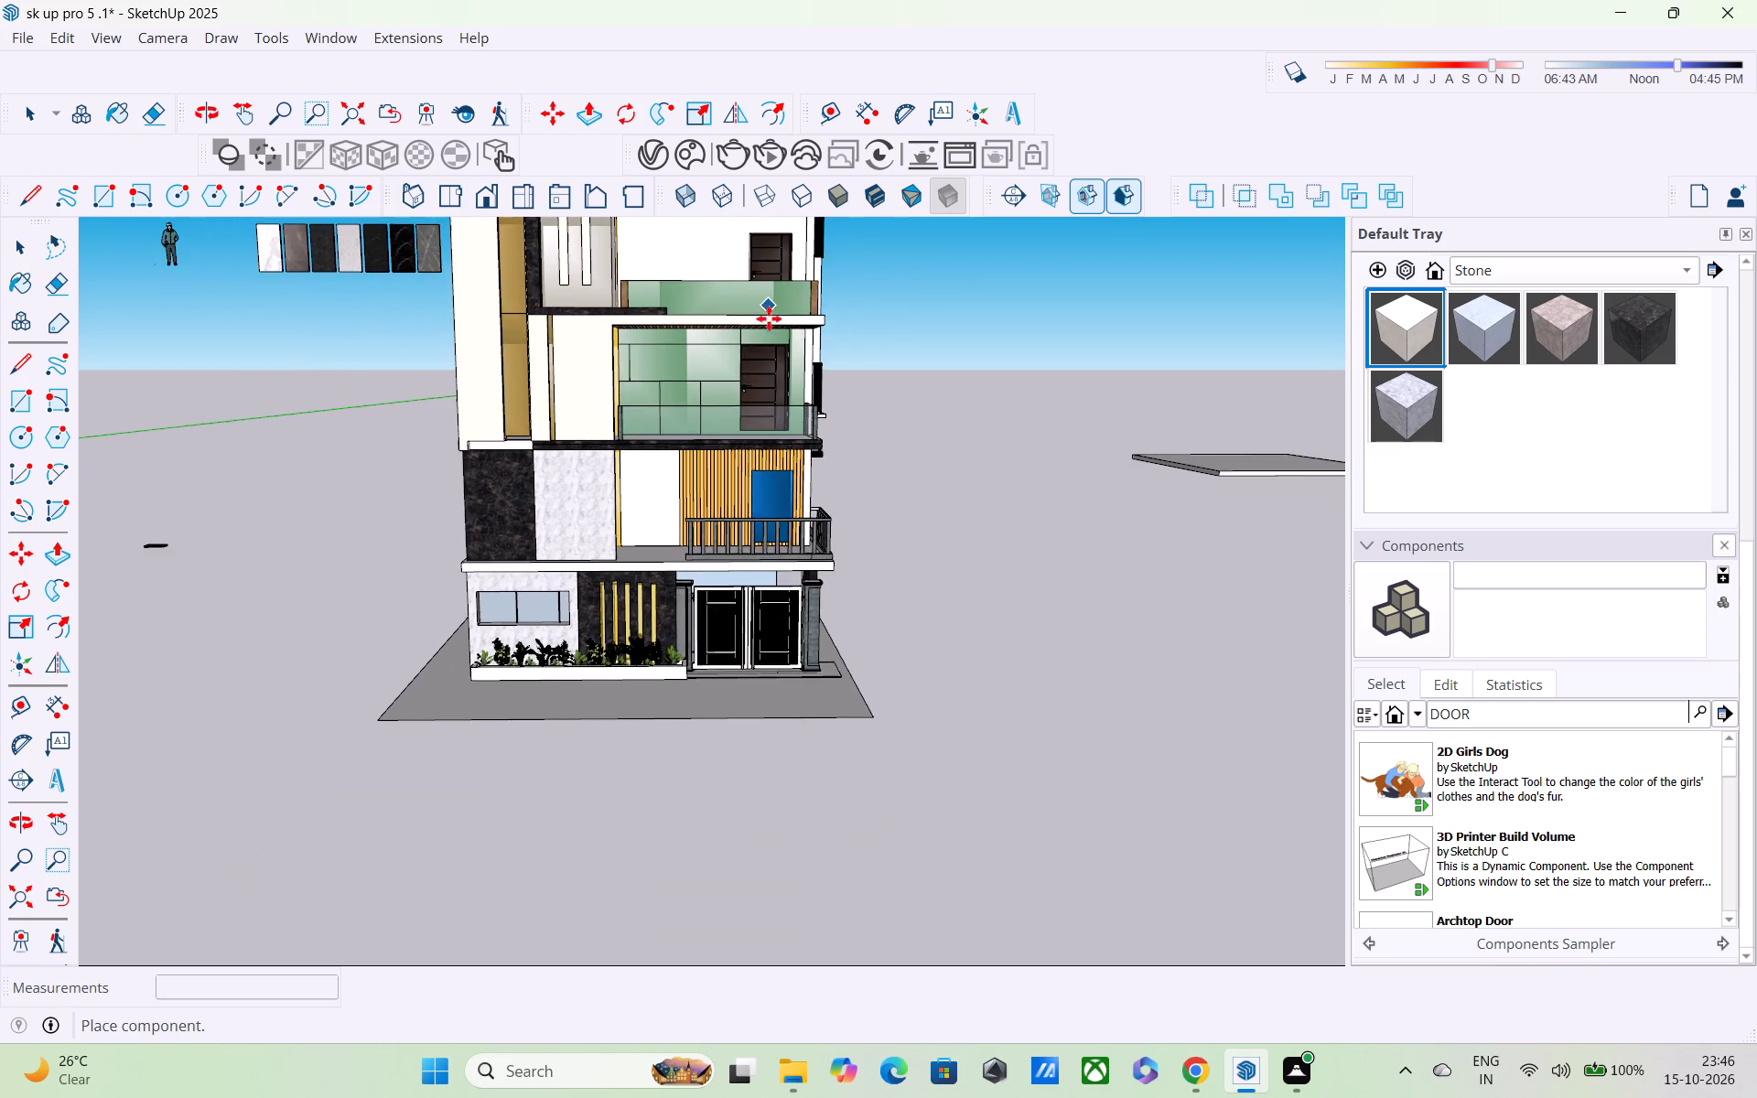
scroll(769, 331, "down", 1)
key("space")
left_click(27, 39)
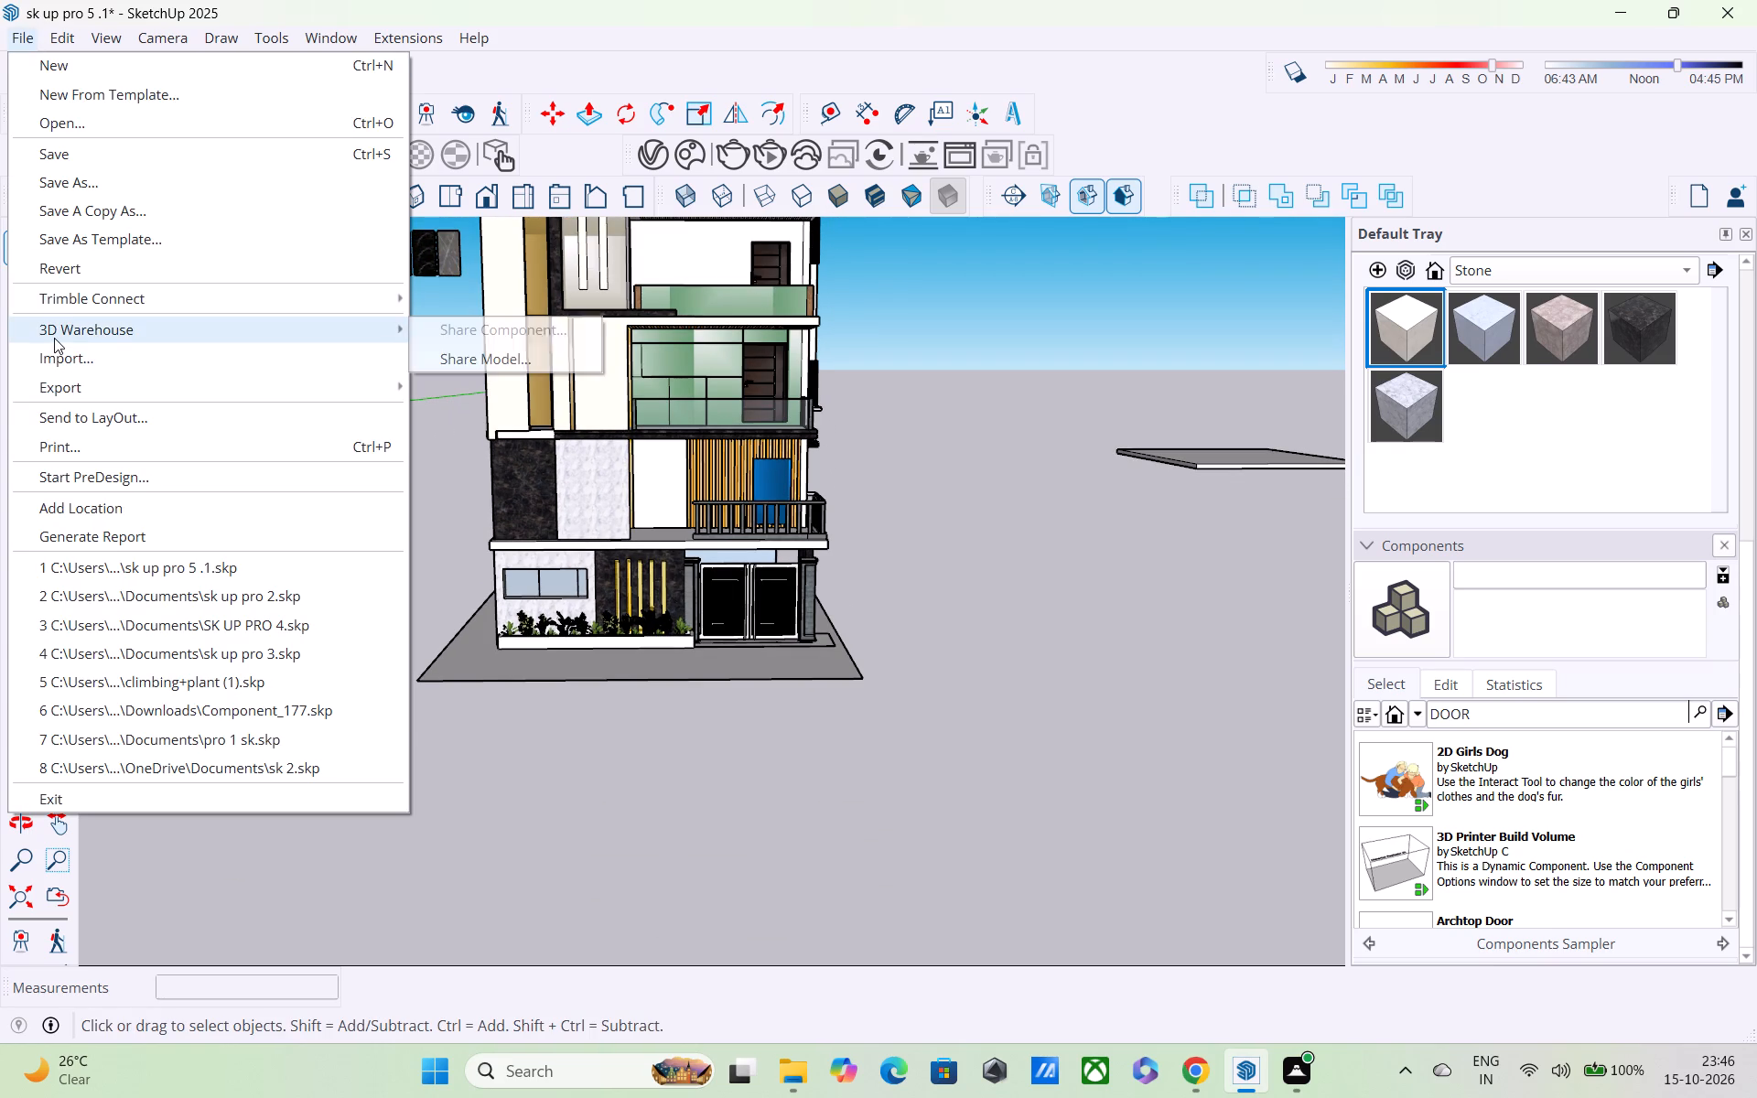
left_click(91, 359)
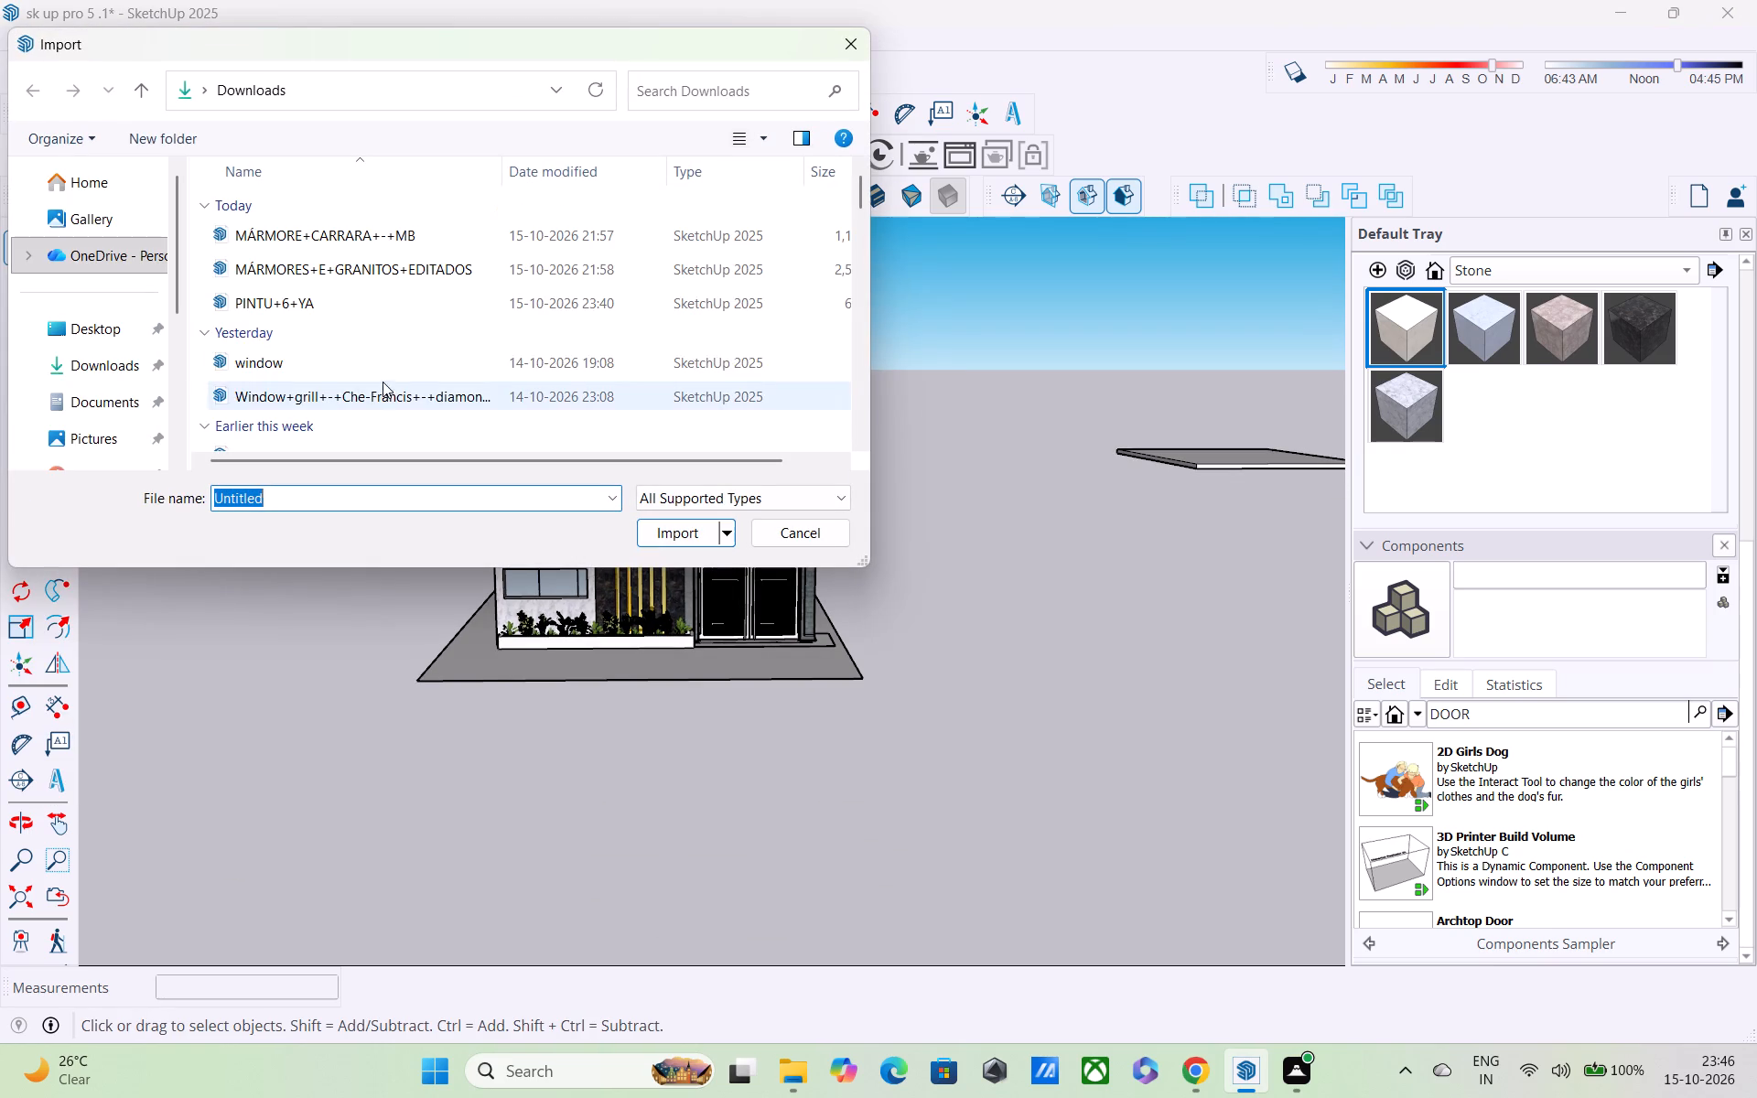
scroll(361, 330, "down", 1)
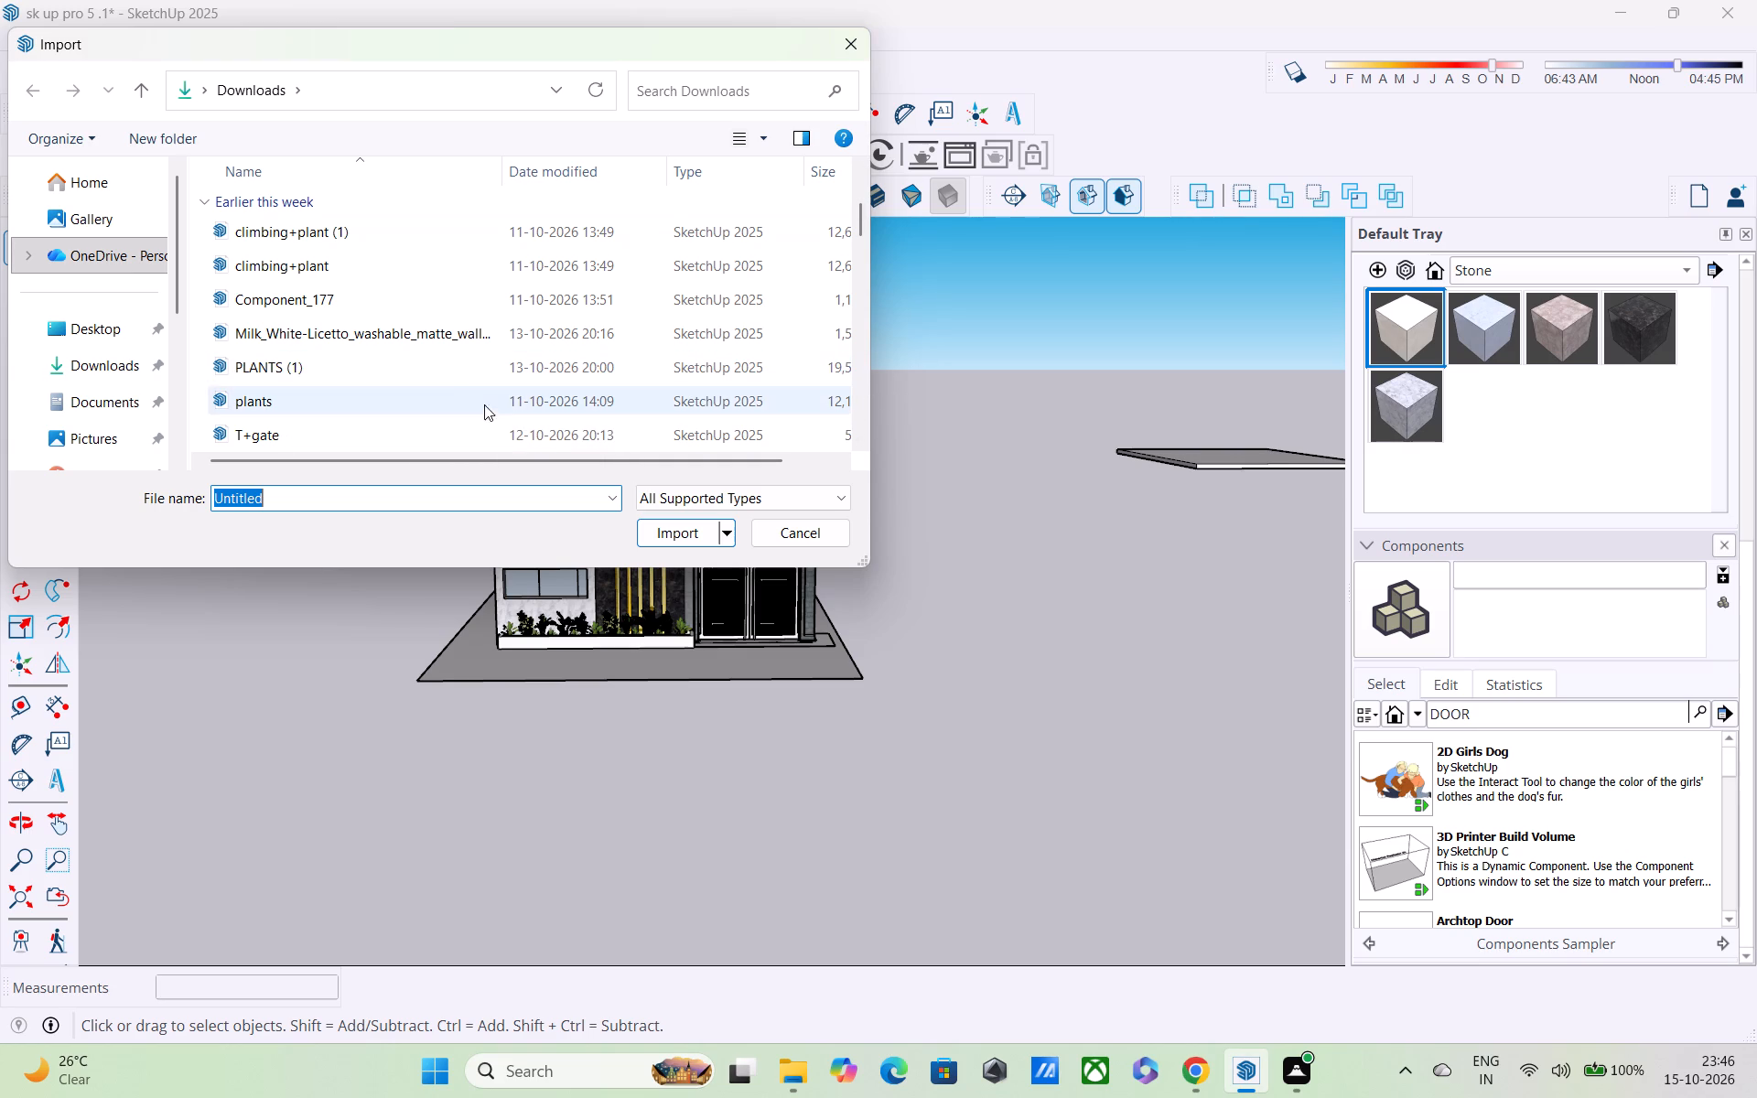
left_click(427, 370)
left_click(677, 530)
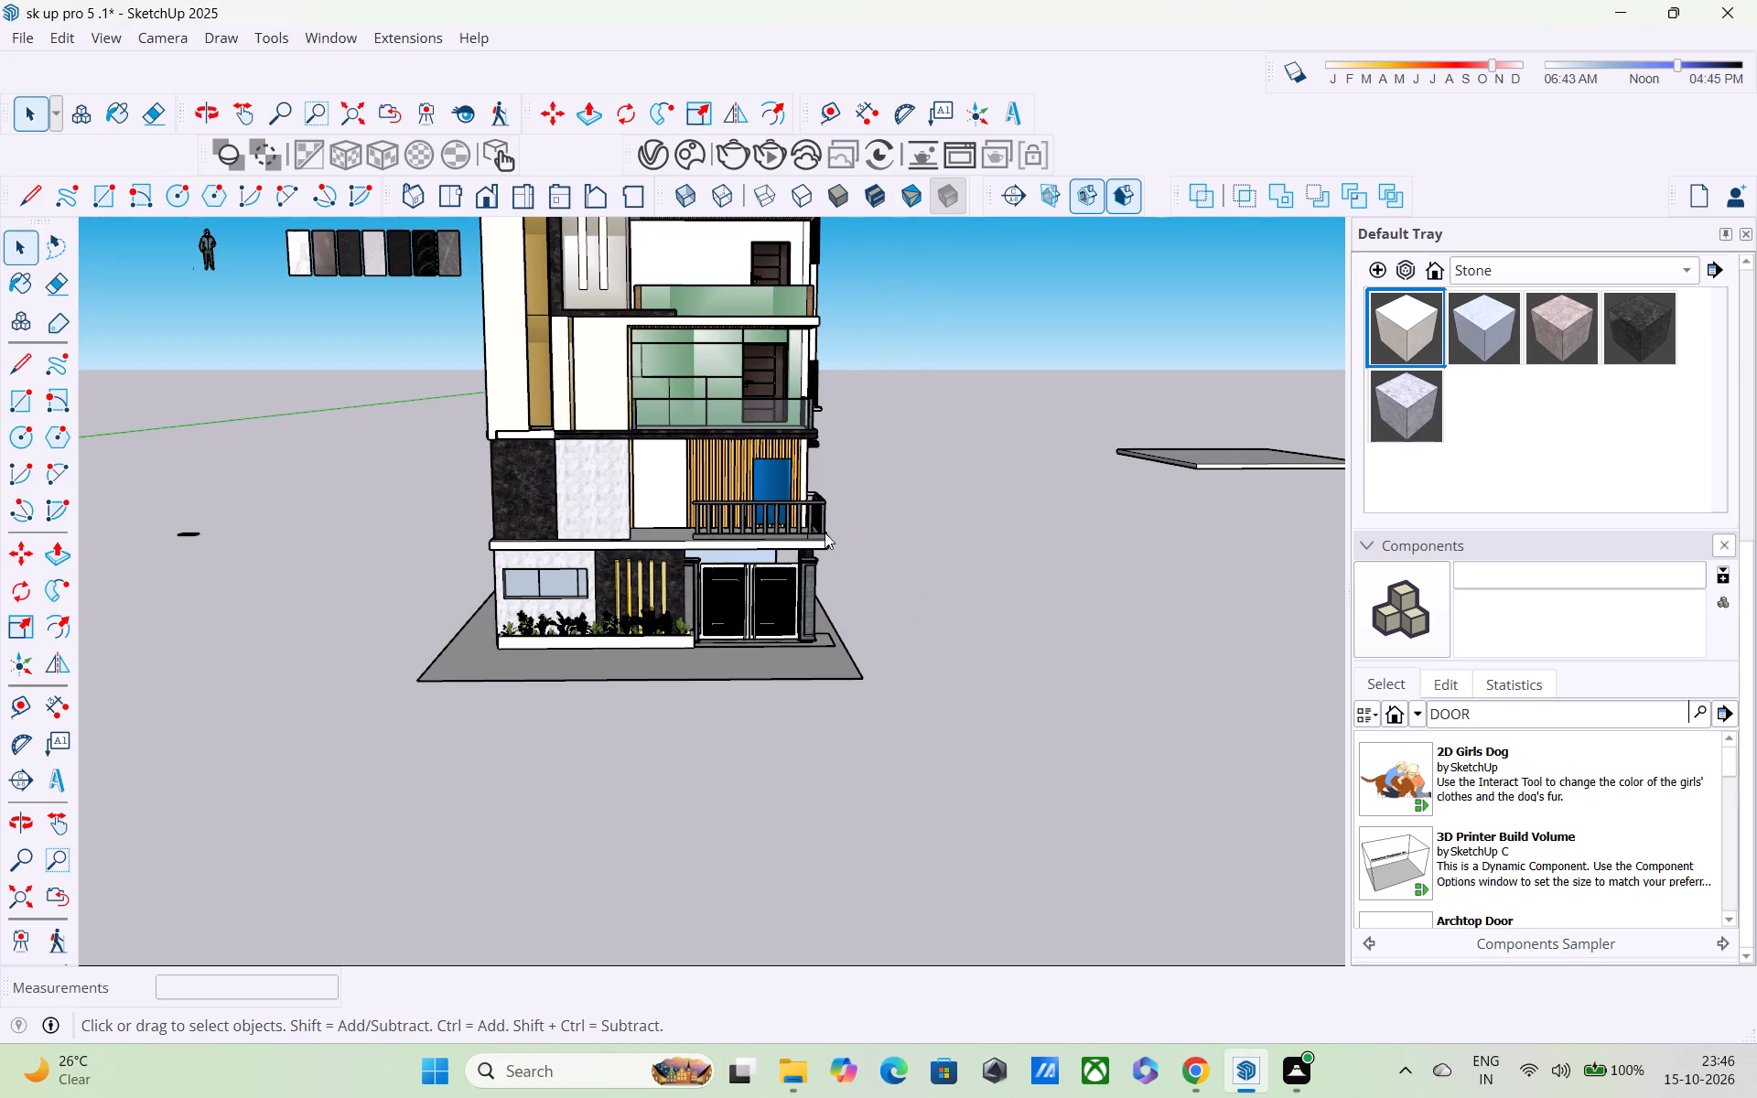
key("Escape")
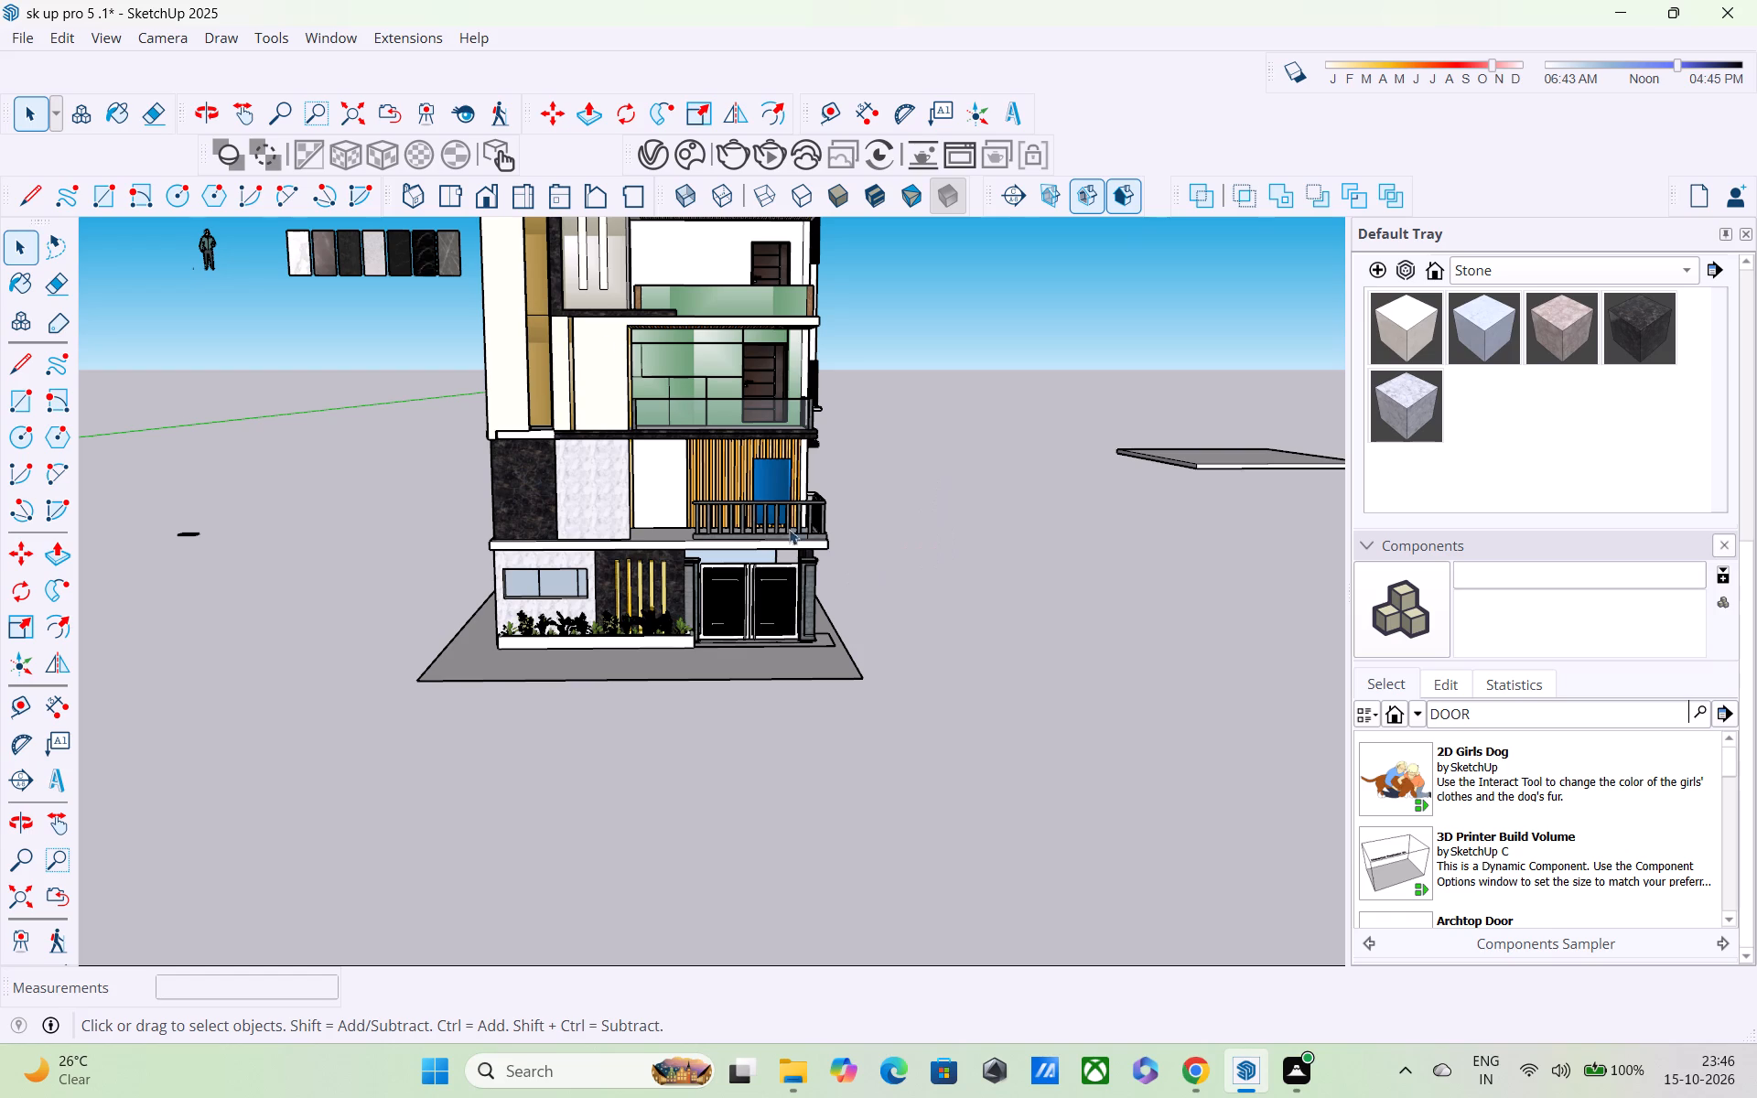
Import the plants model from Downloads and place it at the front edge of the balcony slab above the ground floor, beside the railing.
left_click(17, 38)
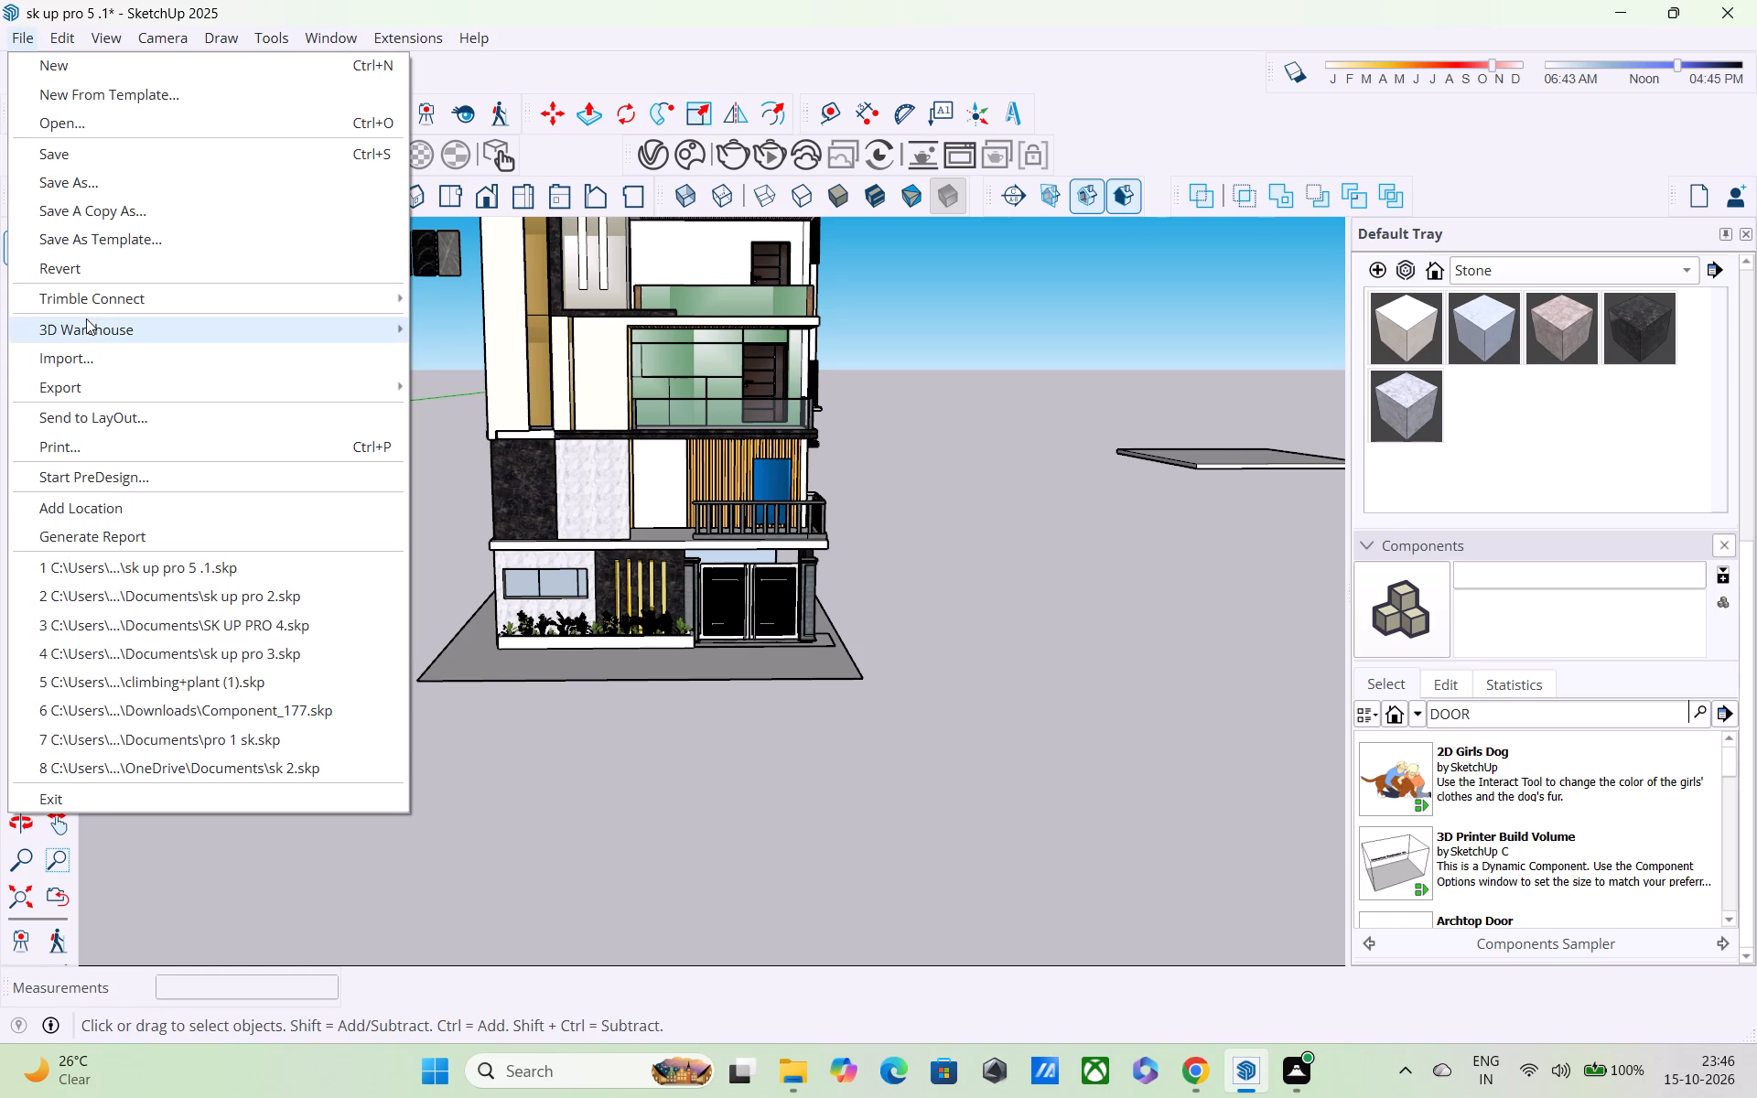
left_click(86, 365)
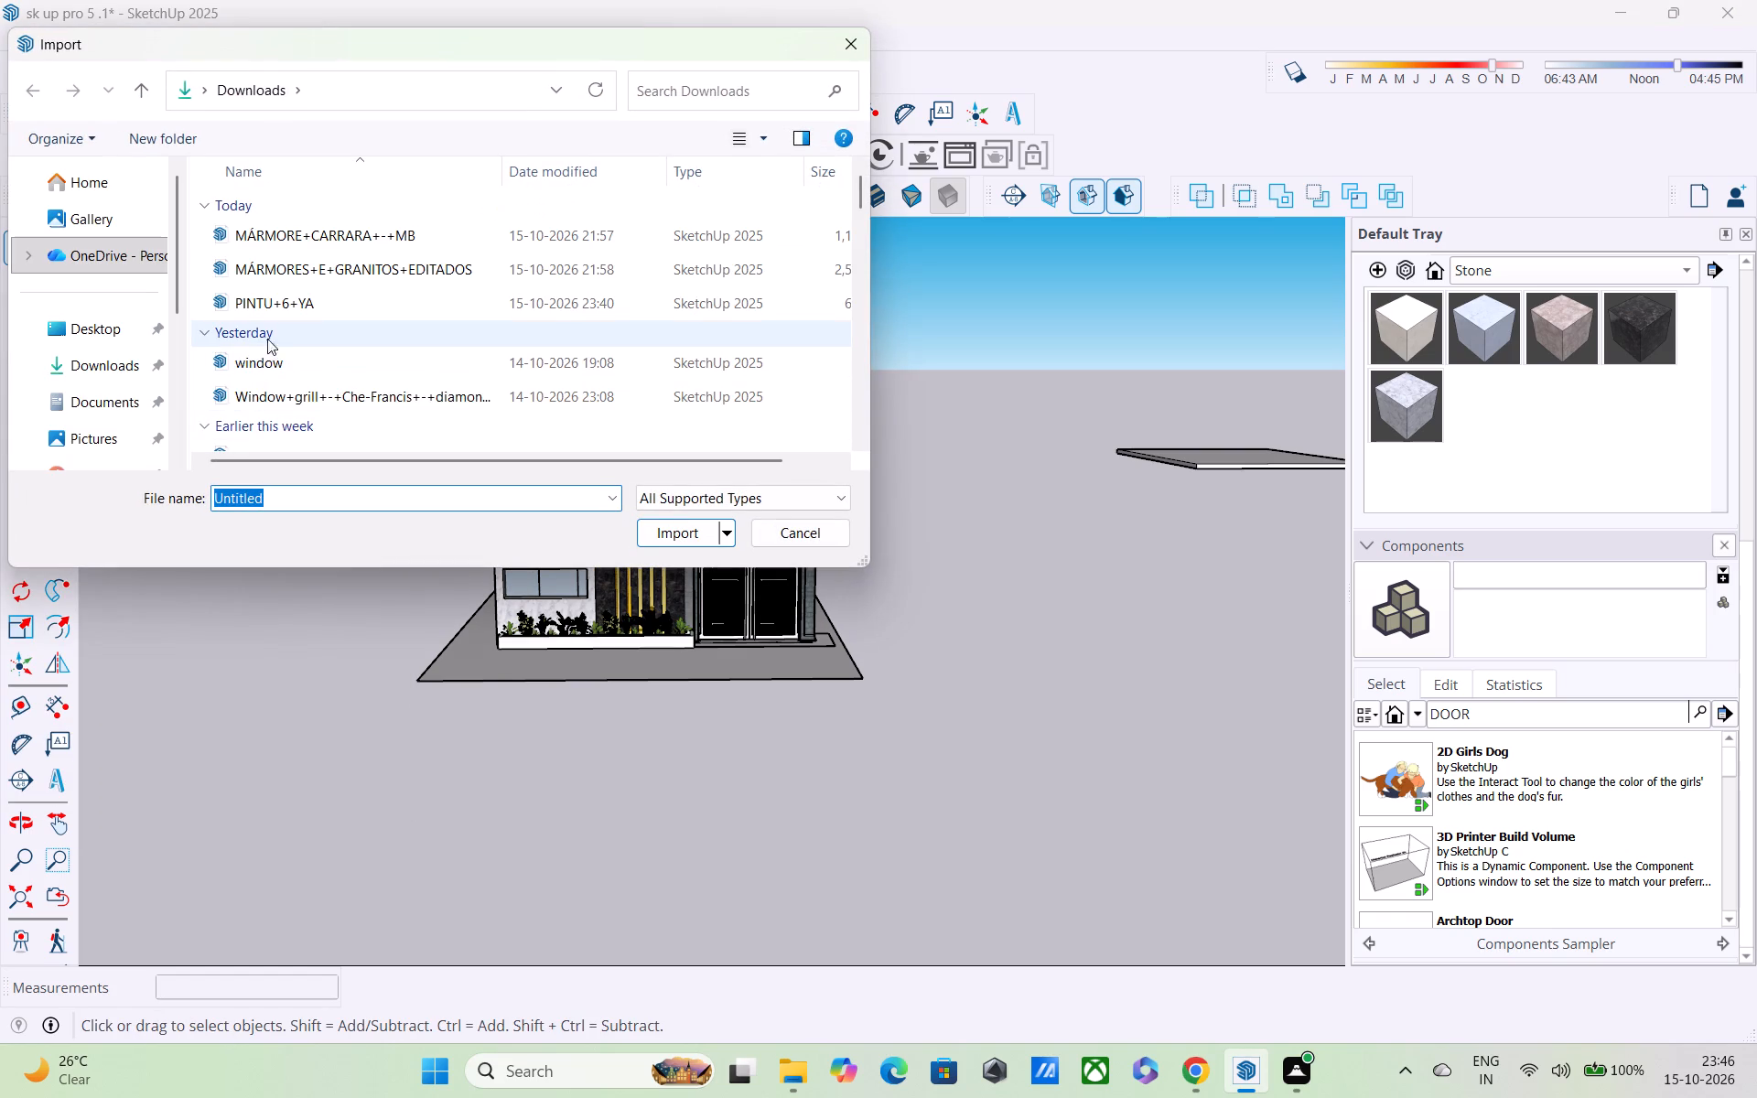
scroll(277, 373, "down", 1)
left_click(278, 395)
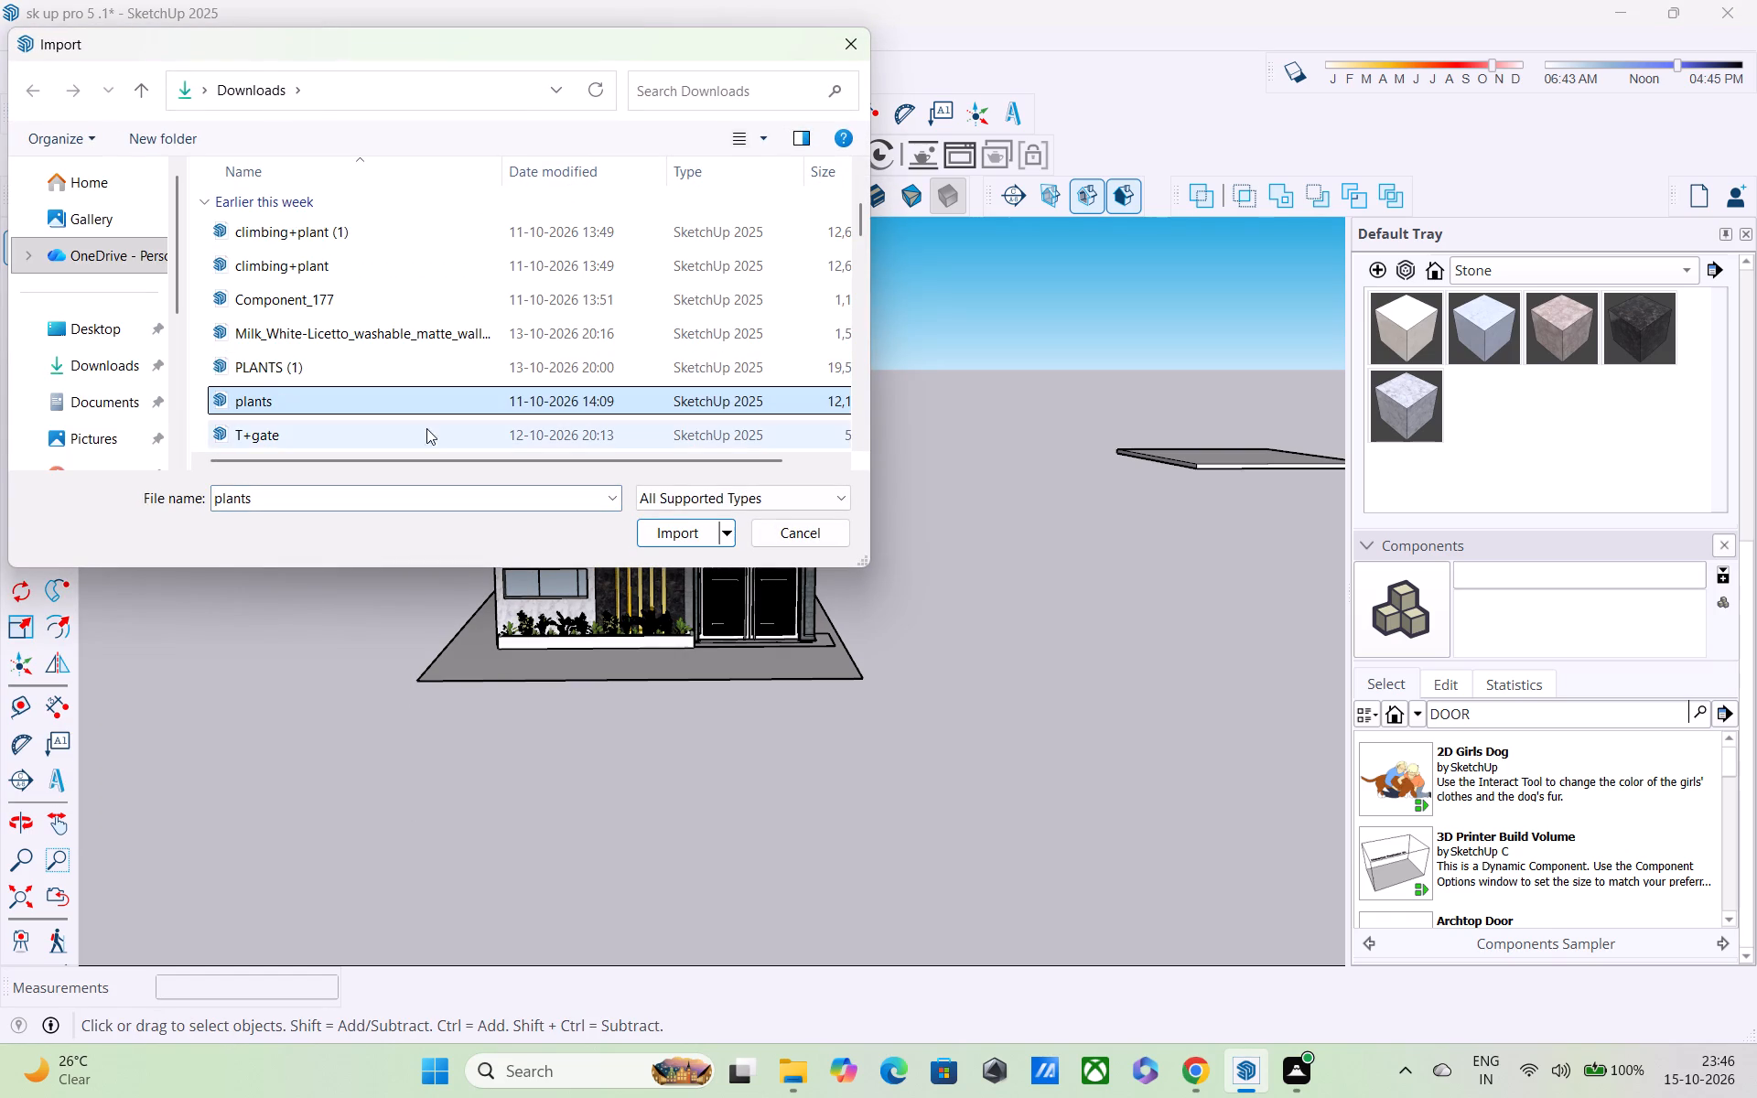
left_click(652, 528)
scroll(723, 473, "up", 1)
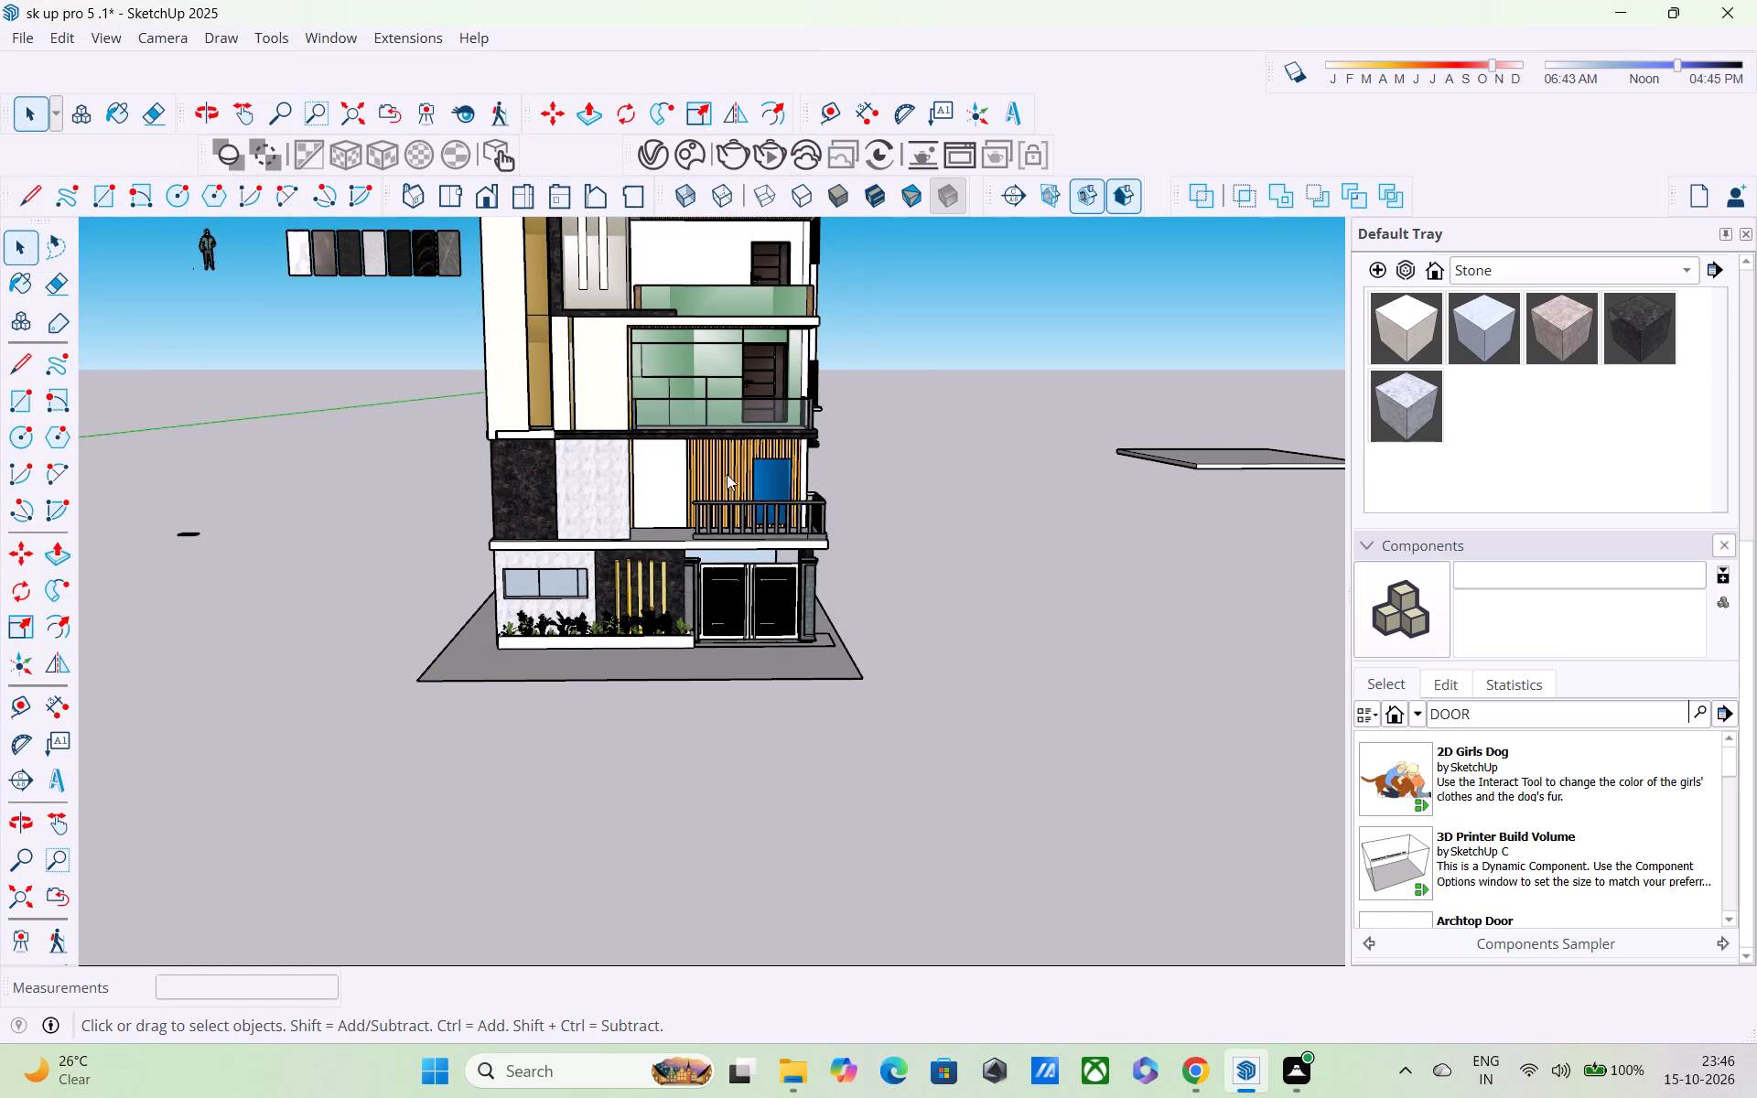
scroll(727, 474, "up", 3)
scroll(802, 508, "up", 4)
scroll(666, 524, "up", 2)
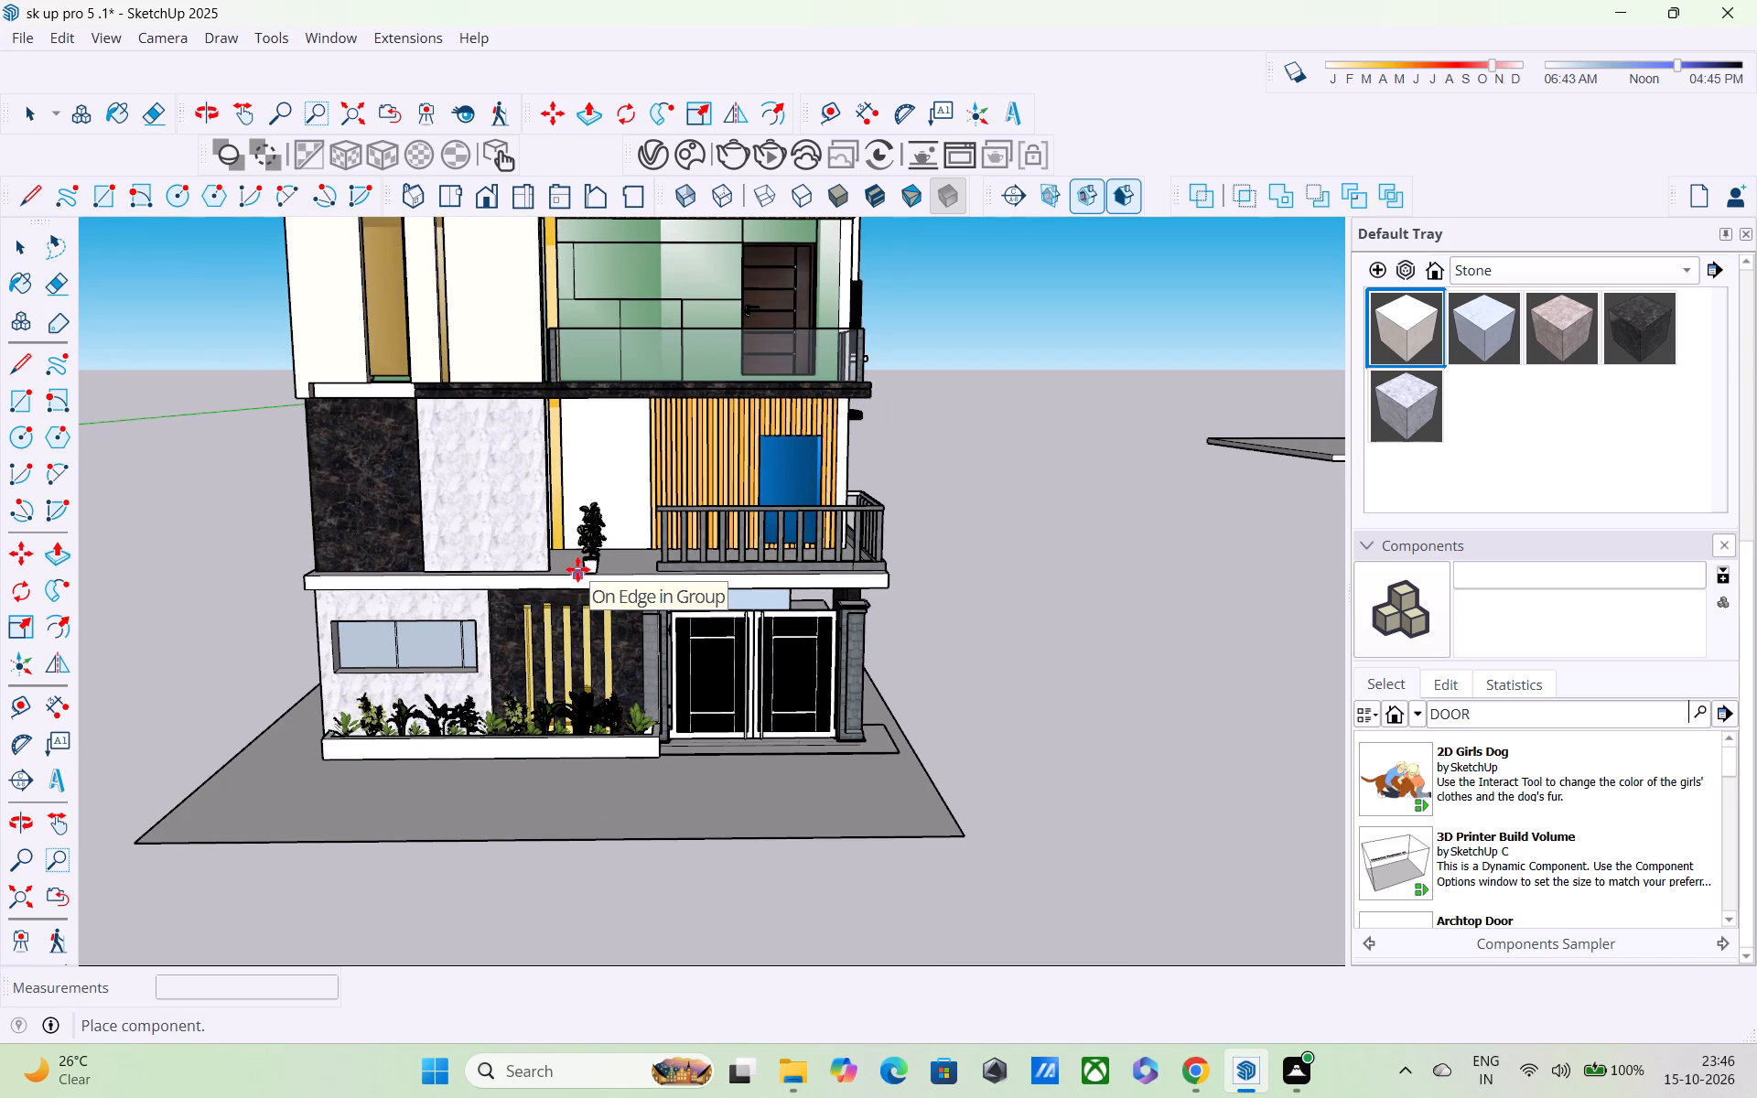
left_click(577, 569)
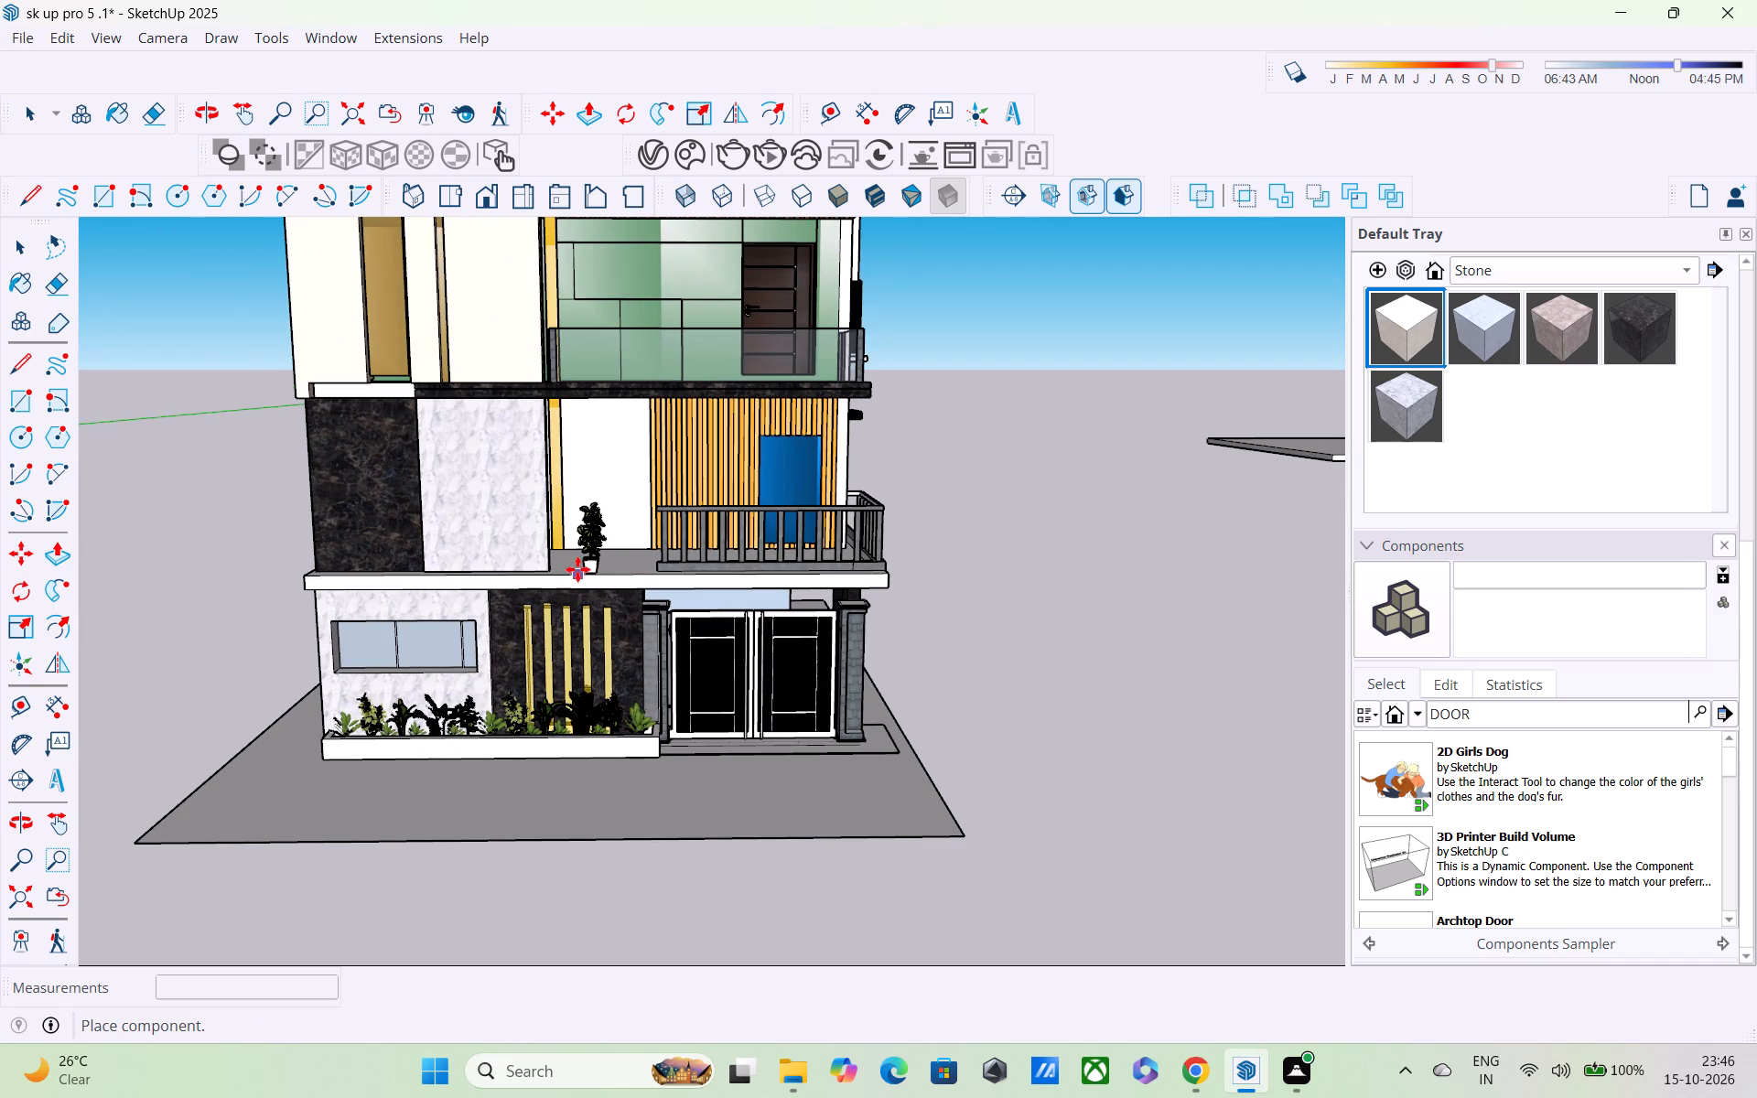
Scale the potted plant to about -4.83 along green and 1.34 along blue, plus about 1.75 along red.
scroll(640, 561, "up", 3)
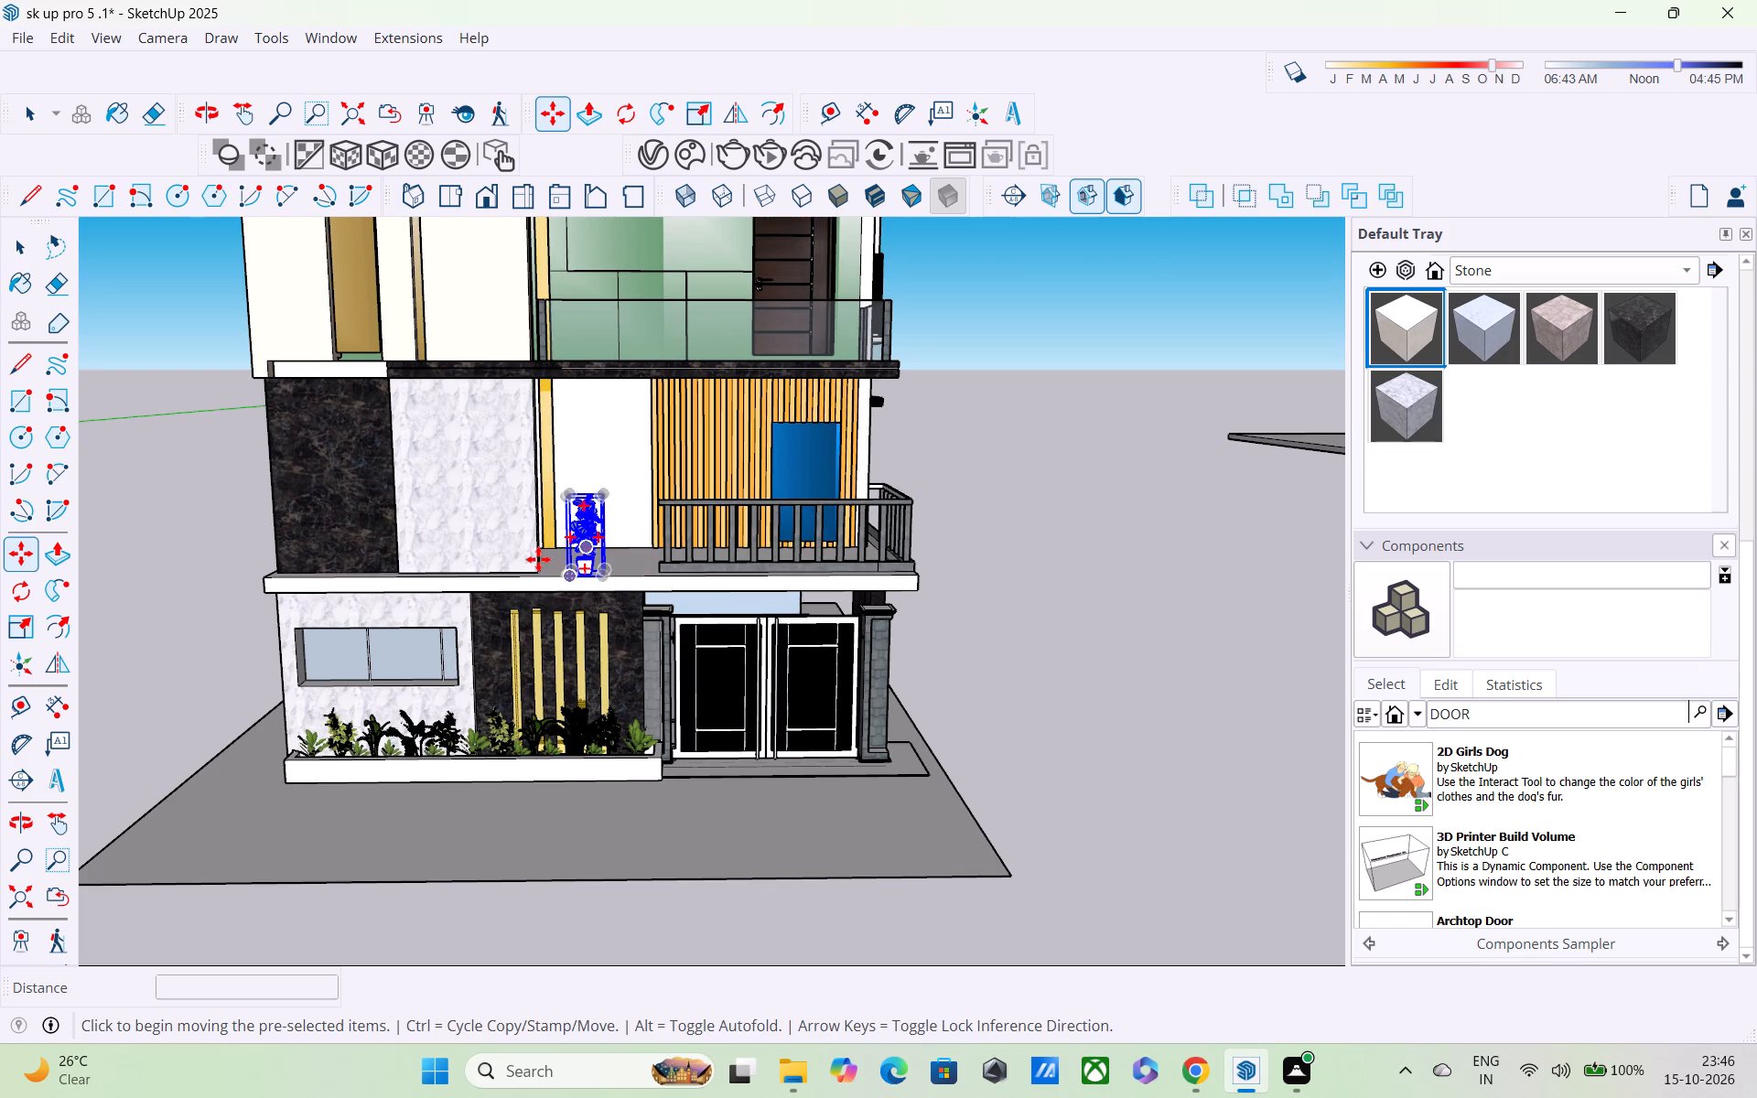
key("s")
left_click(582, 490)
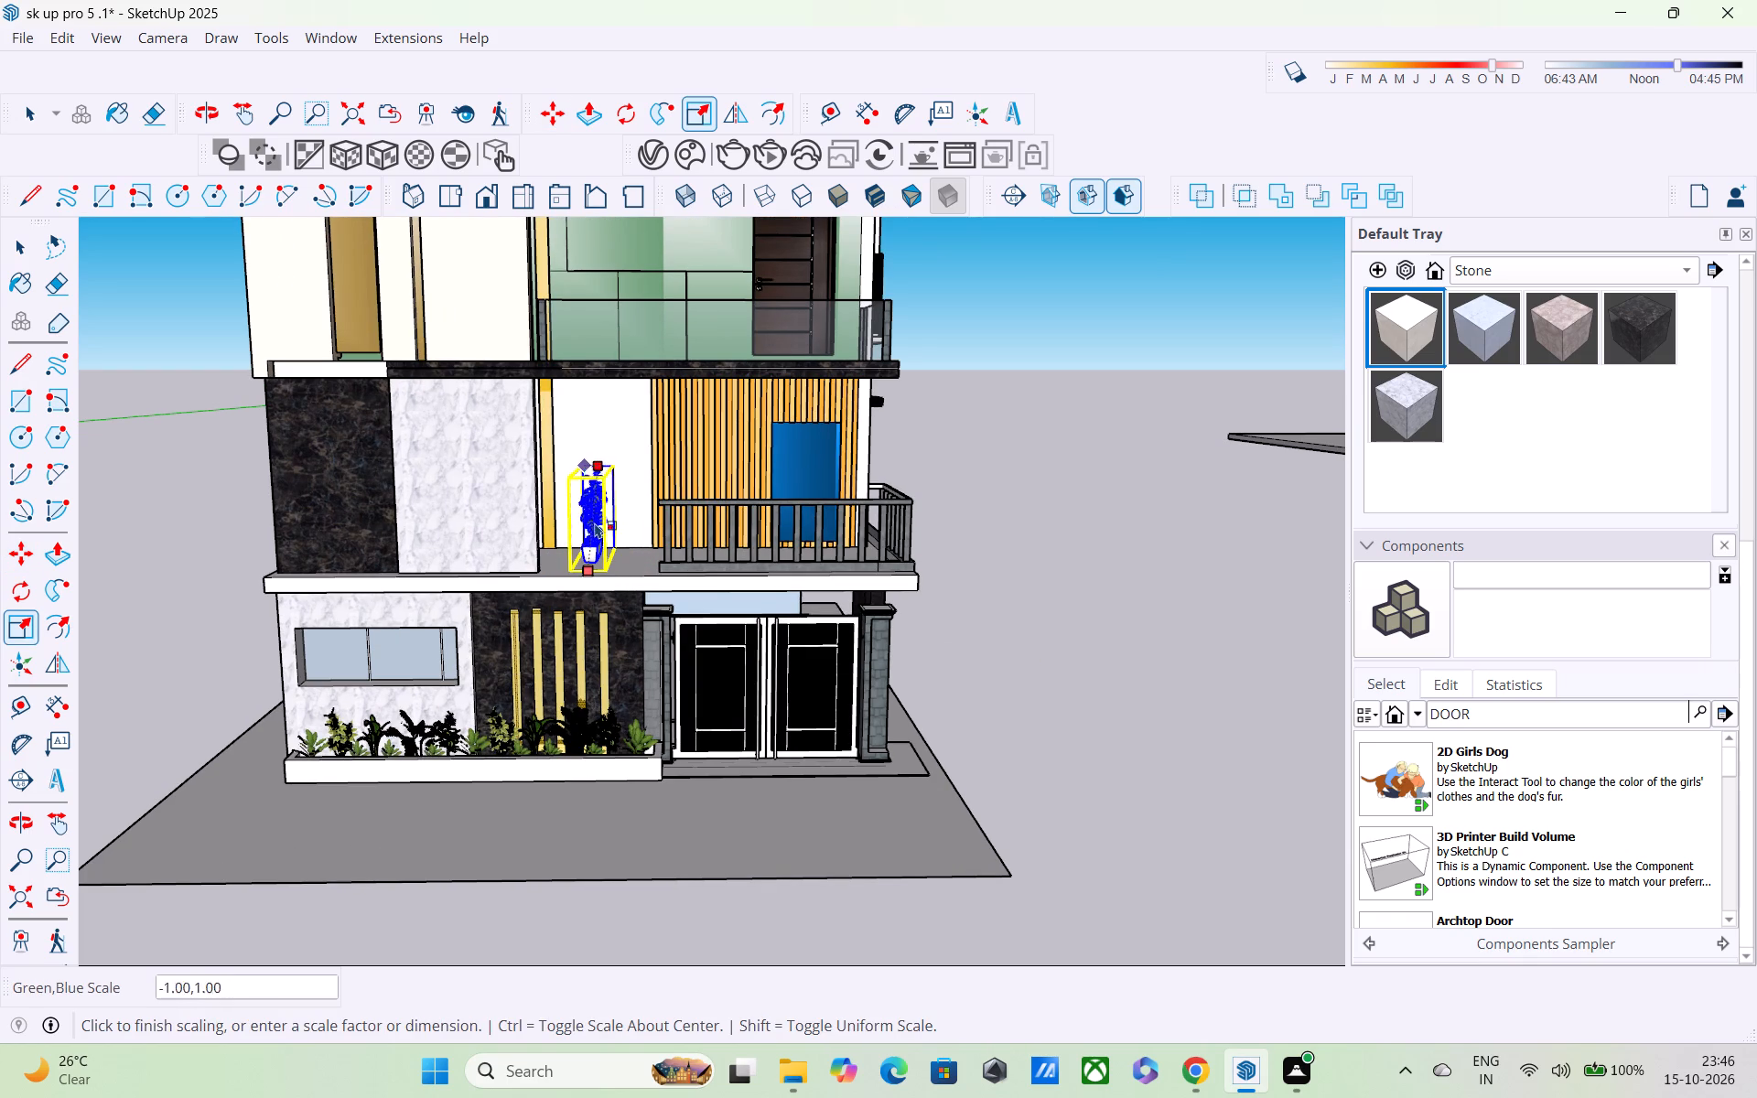
left_click(571, 457)
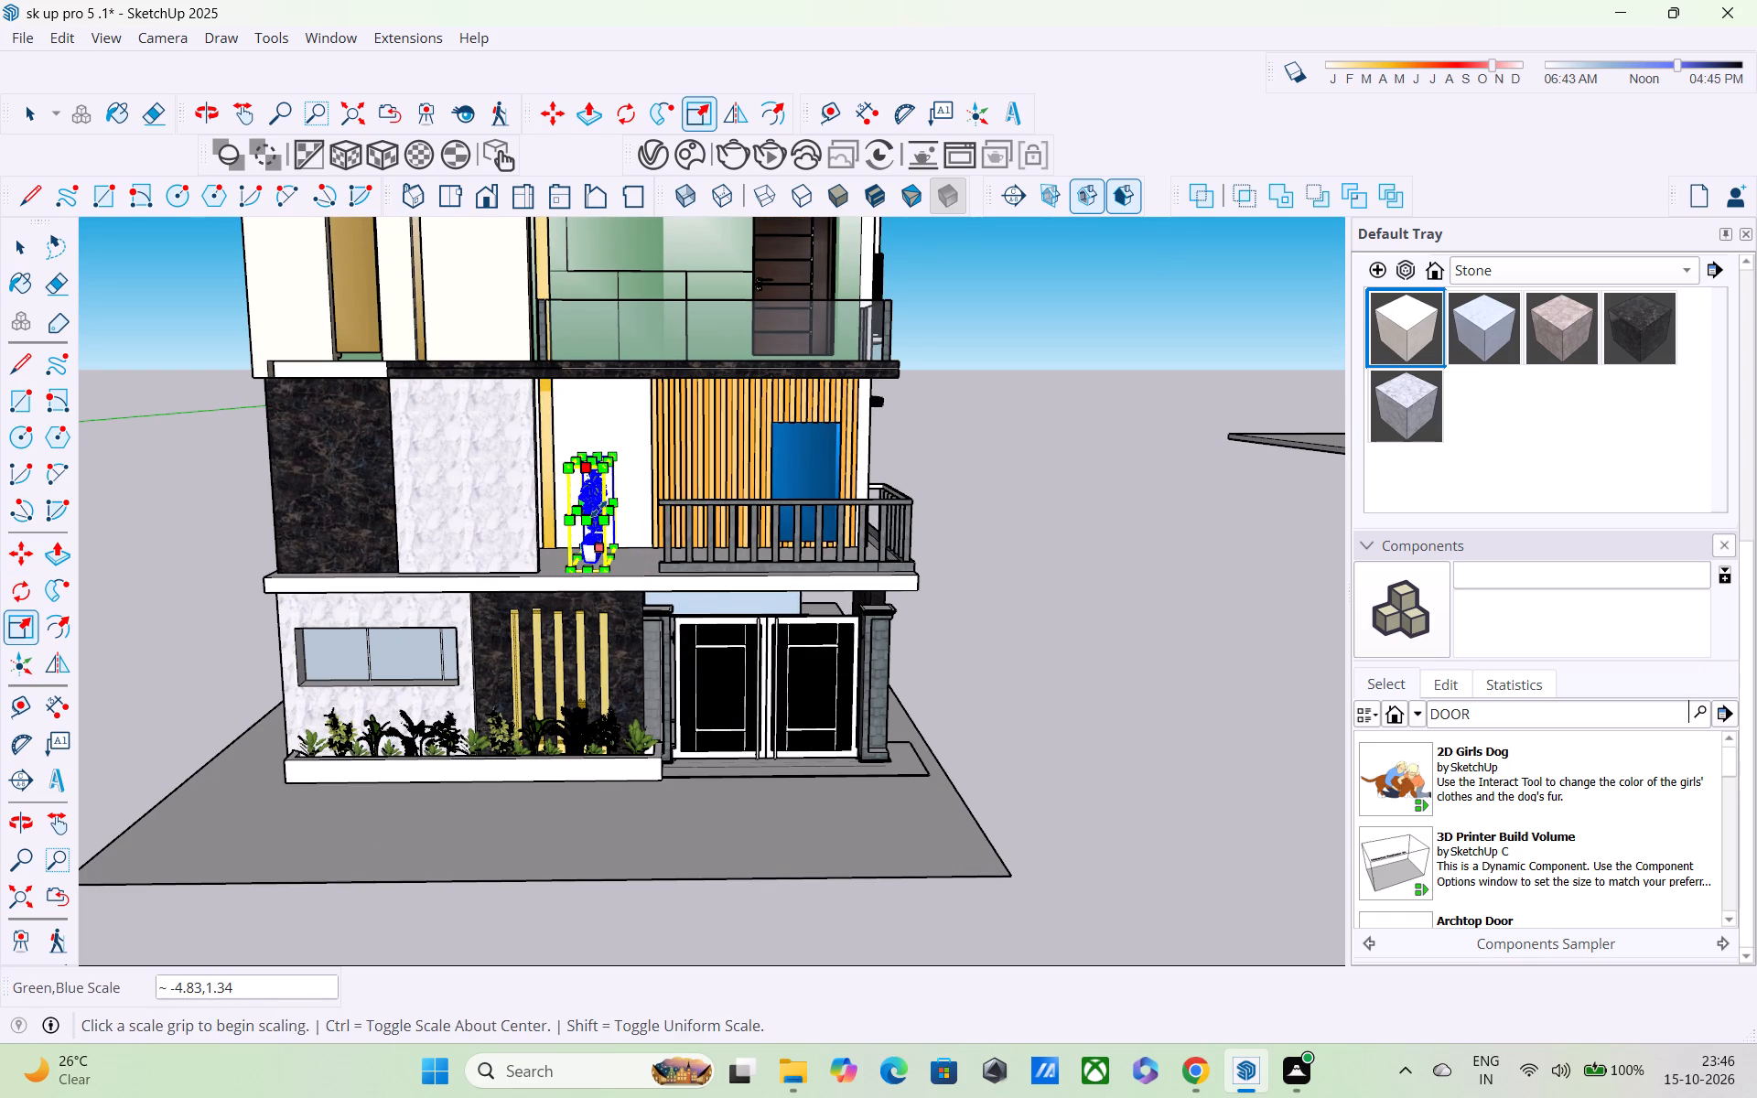
left_click(602, 513)
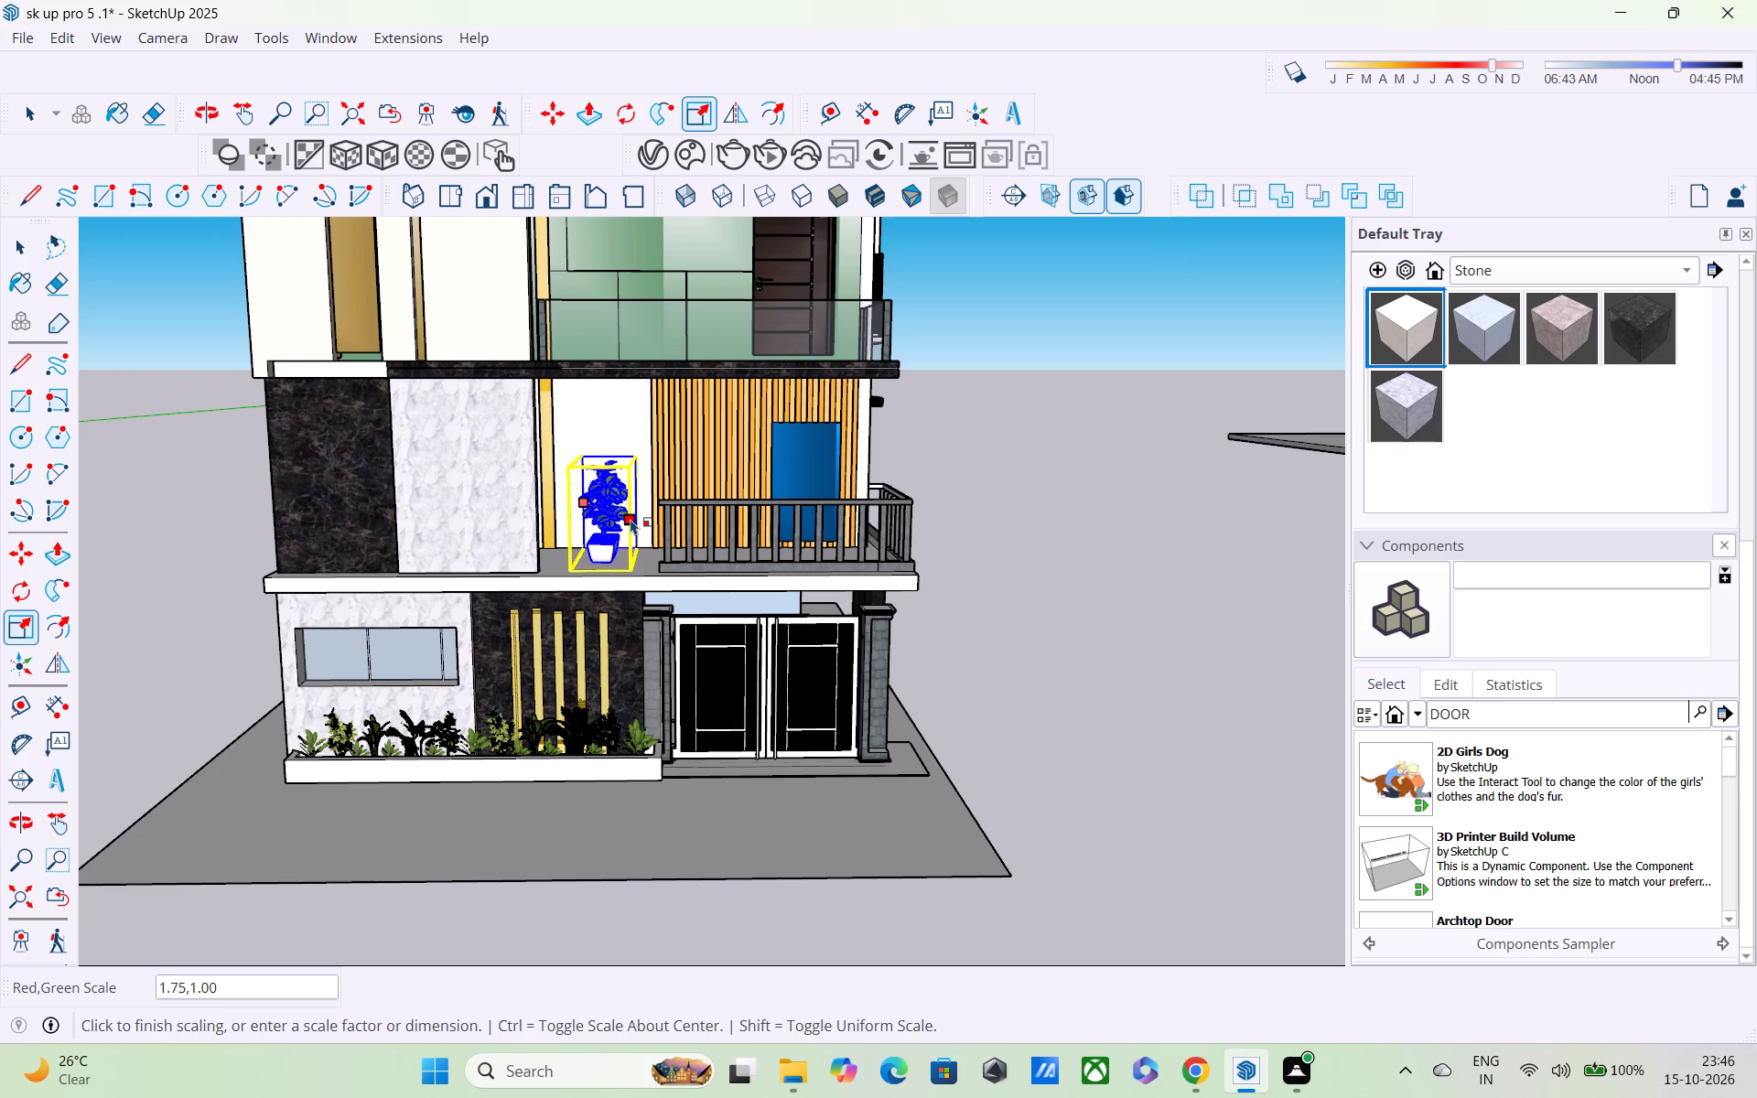
left_click(631, 519)
scroll(629, 526, "down", 3)
key("space")
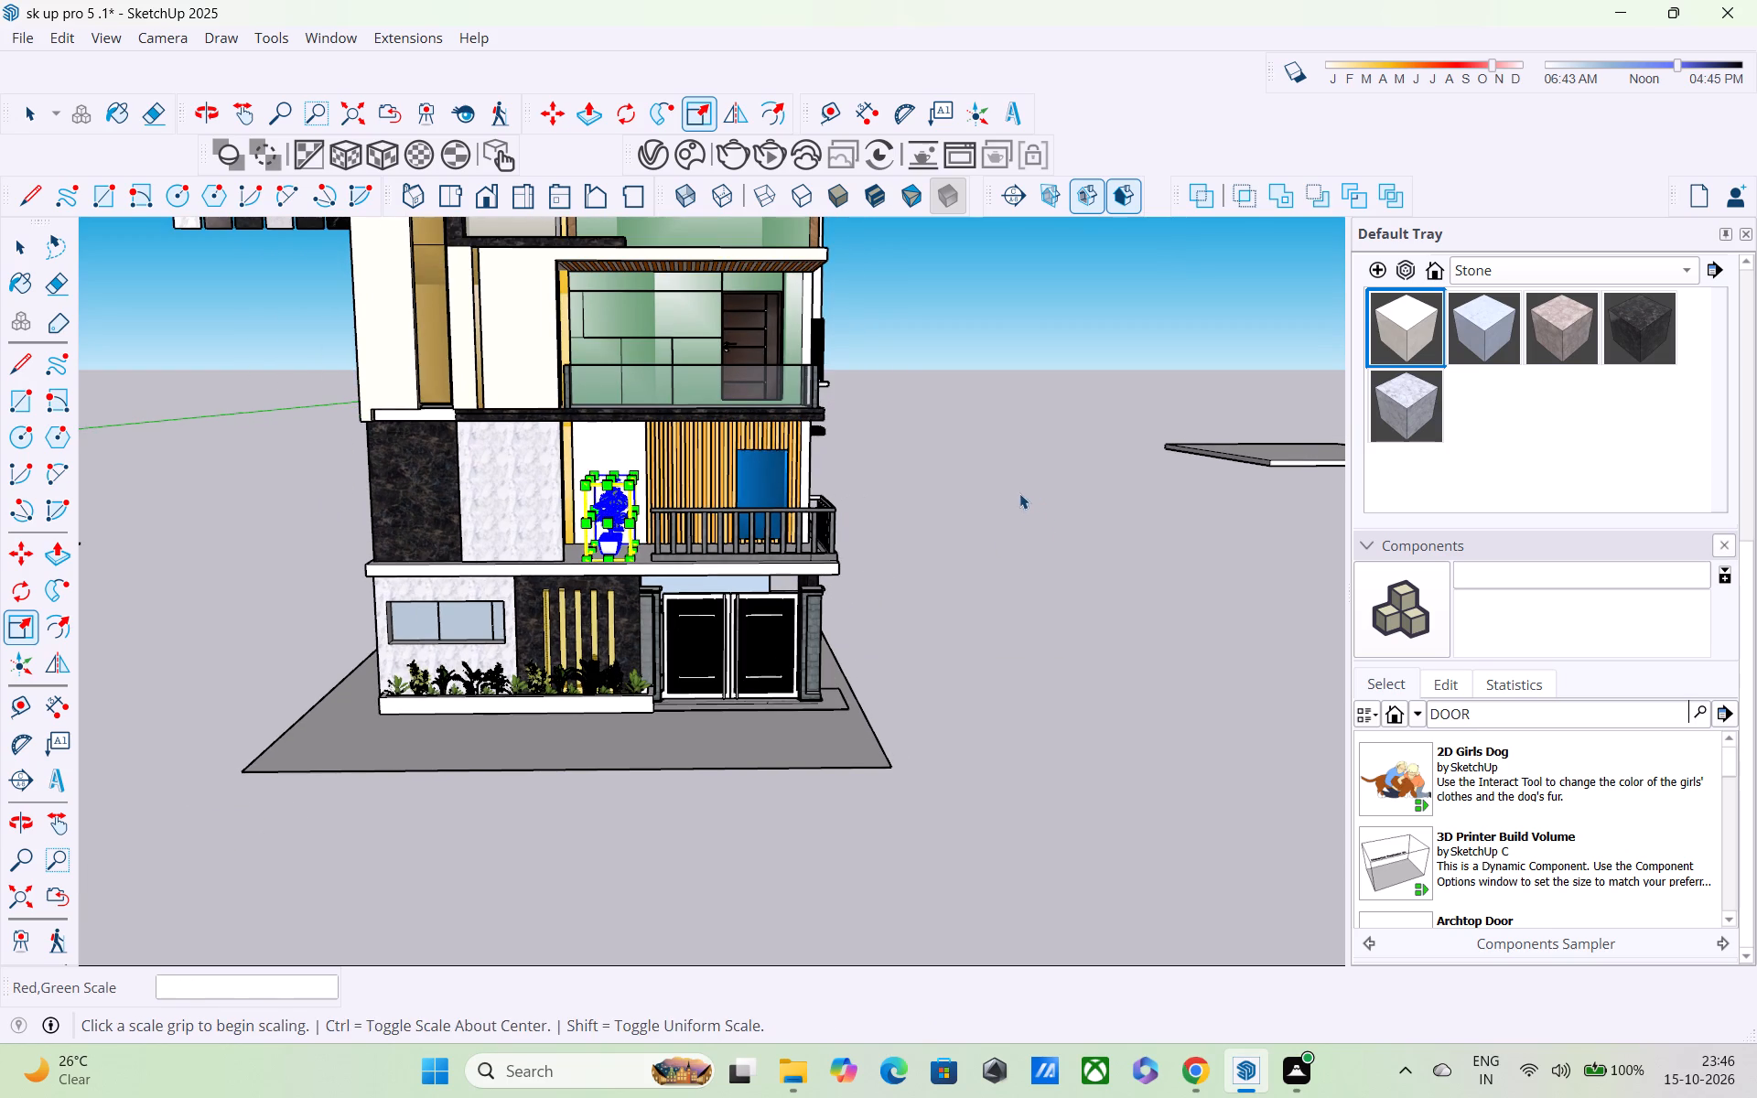
left_click(1019, 489)
Move the potted plant about 1' 8" toward the front edge of the balcony slab above the ground floor.
middle_click_drag(936, 466, 951, 381)
scroll(752, 510, "up", 3)
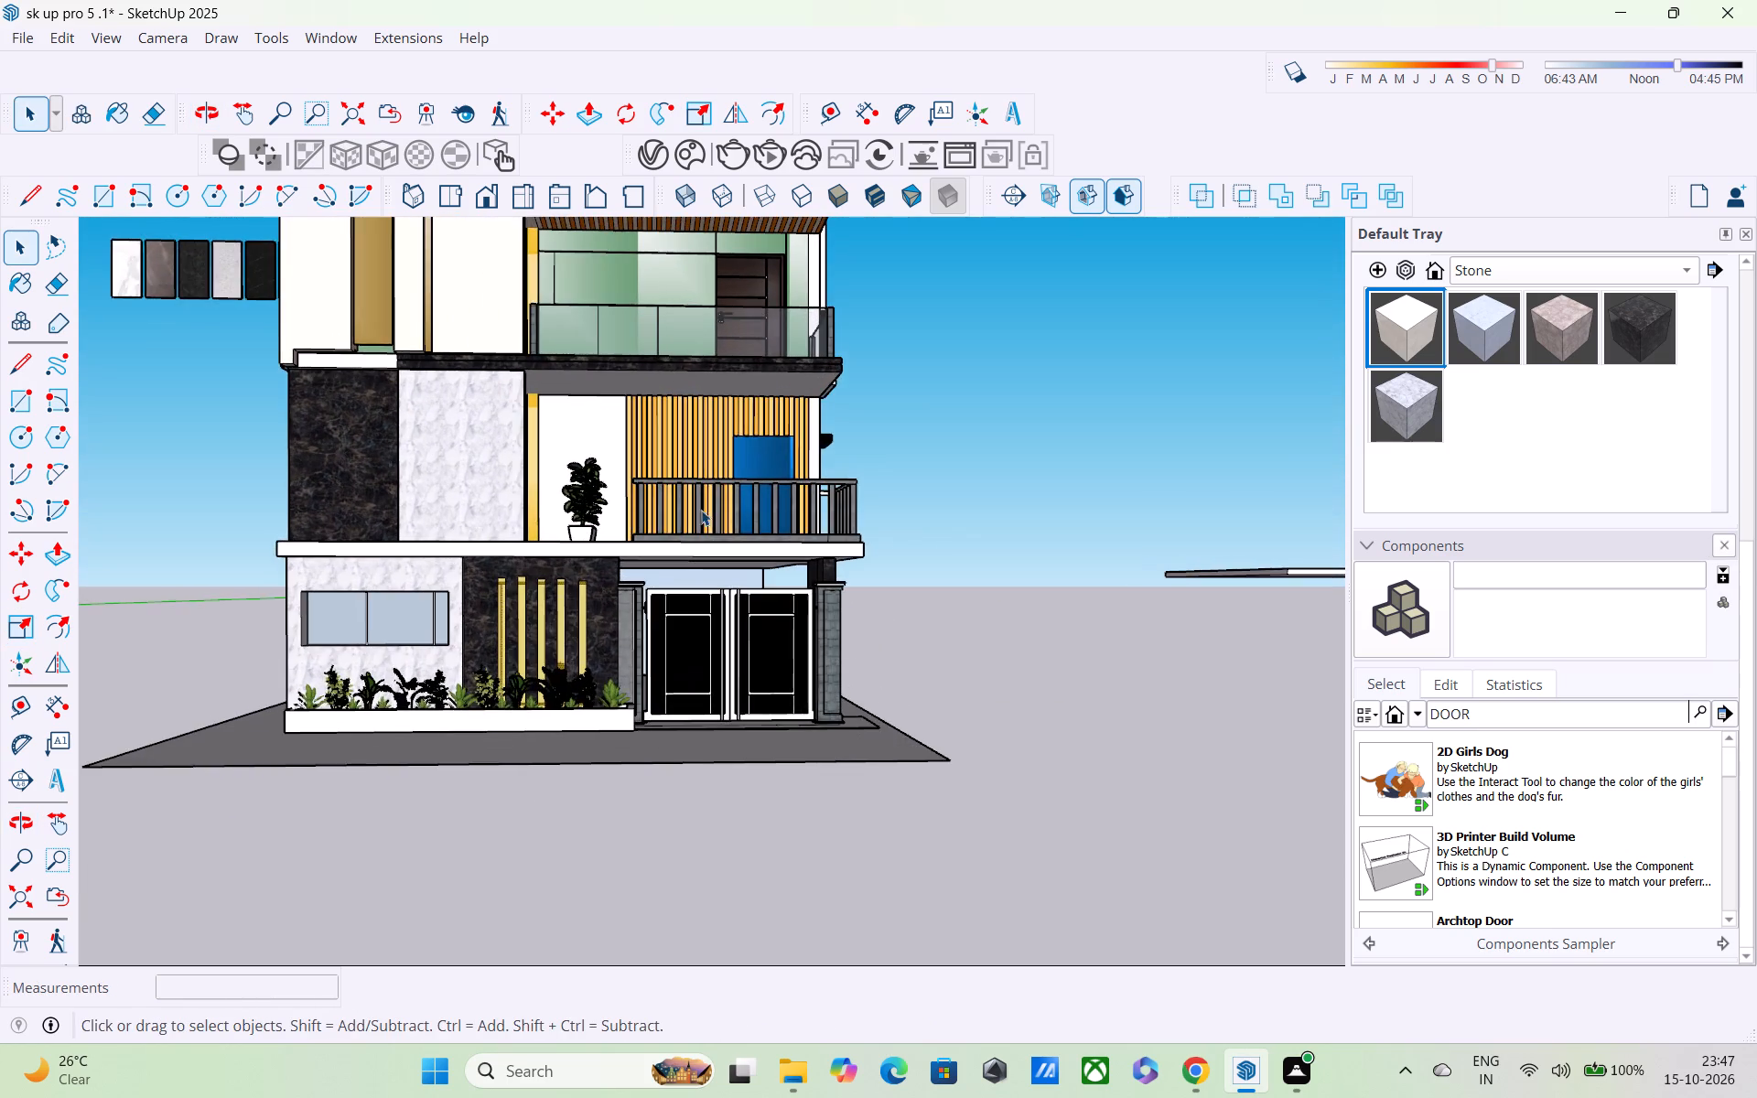
middle_click_drag(623, 521, 632, 640)
scroll(632, 640, "up", 1)
scroll(620, 619, "down", 4)
scroll(607, 587, "up", 3)
left_click(594, 600)
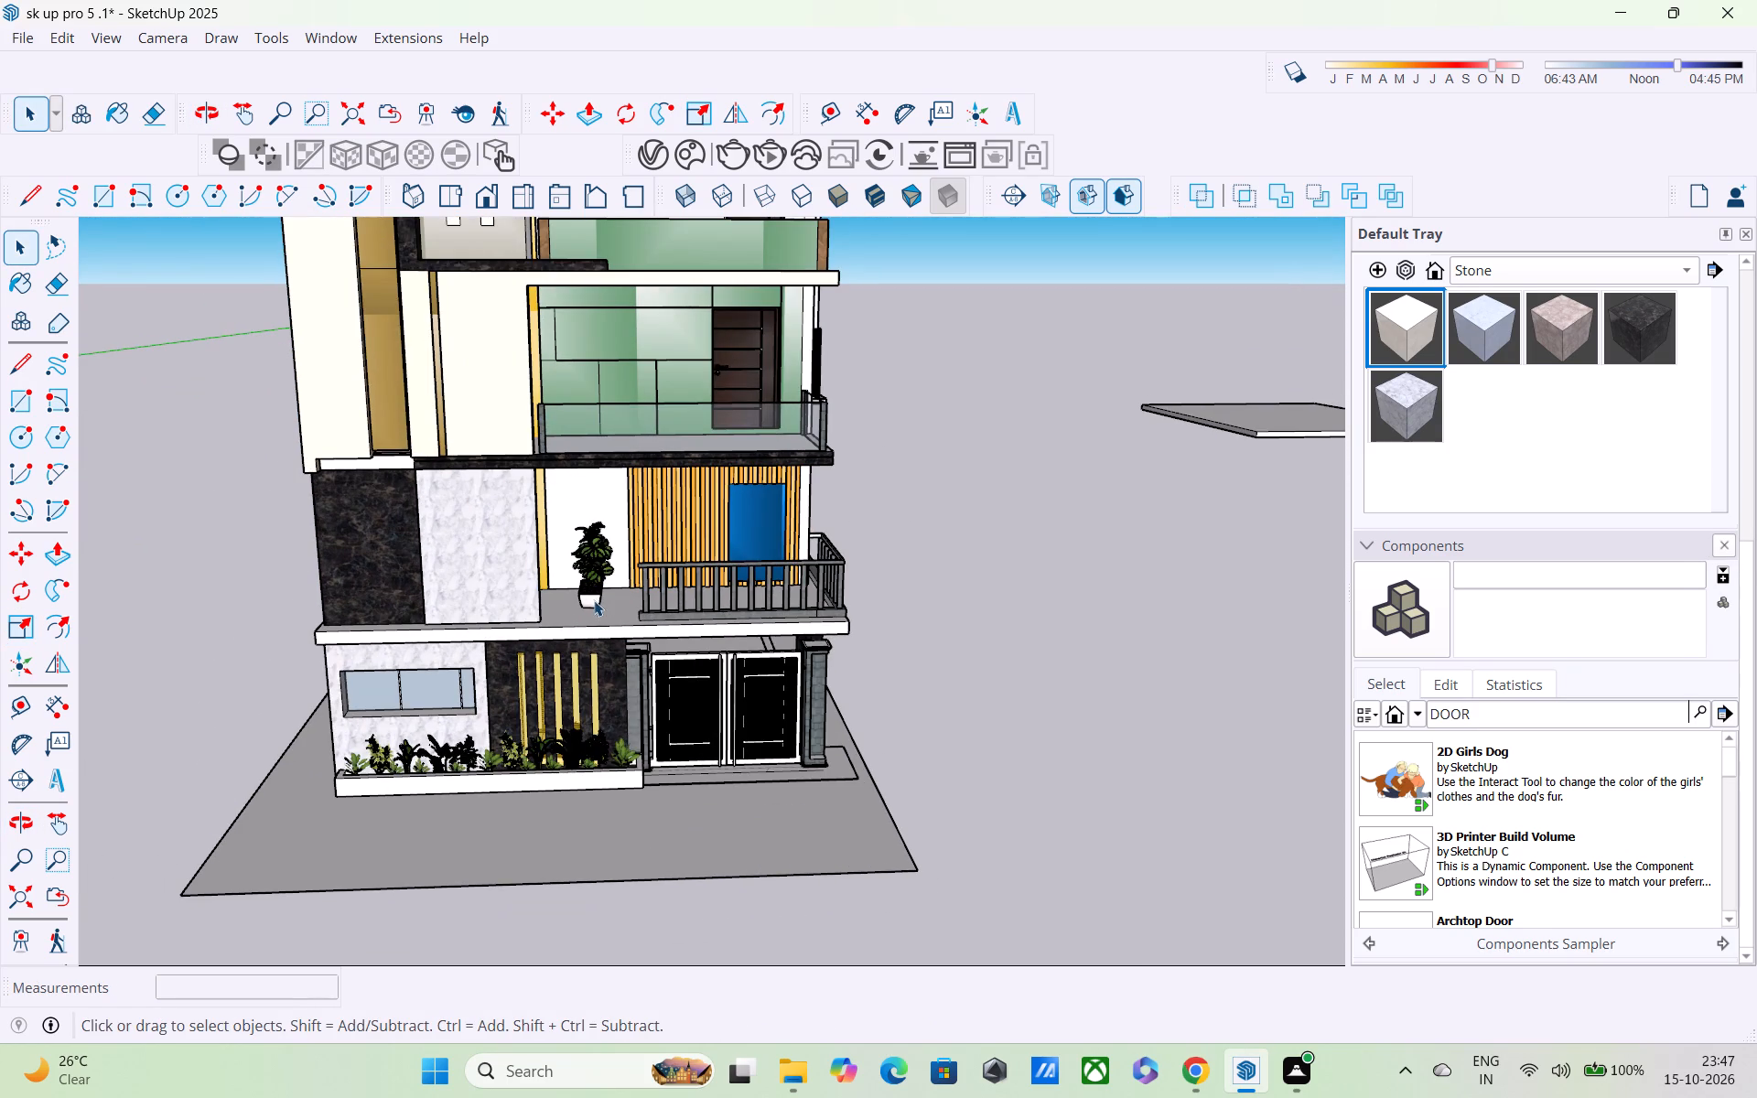
key("m")
left_click(602, 612)
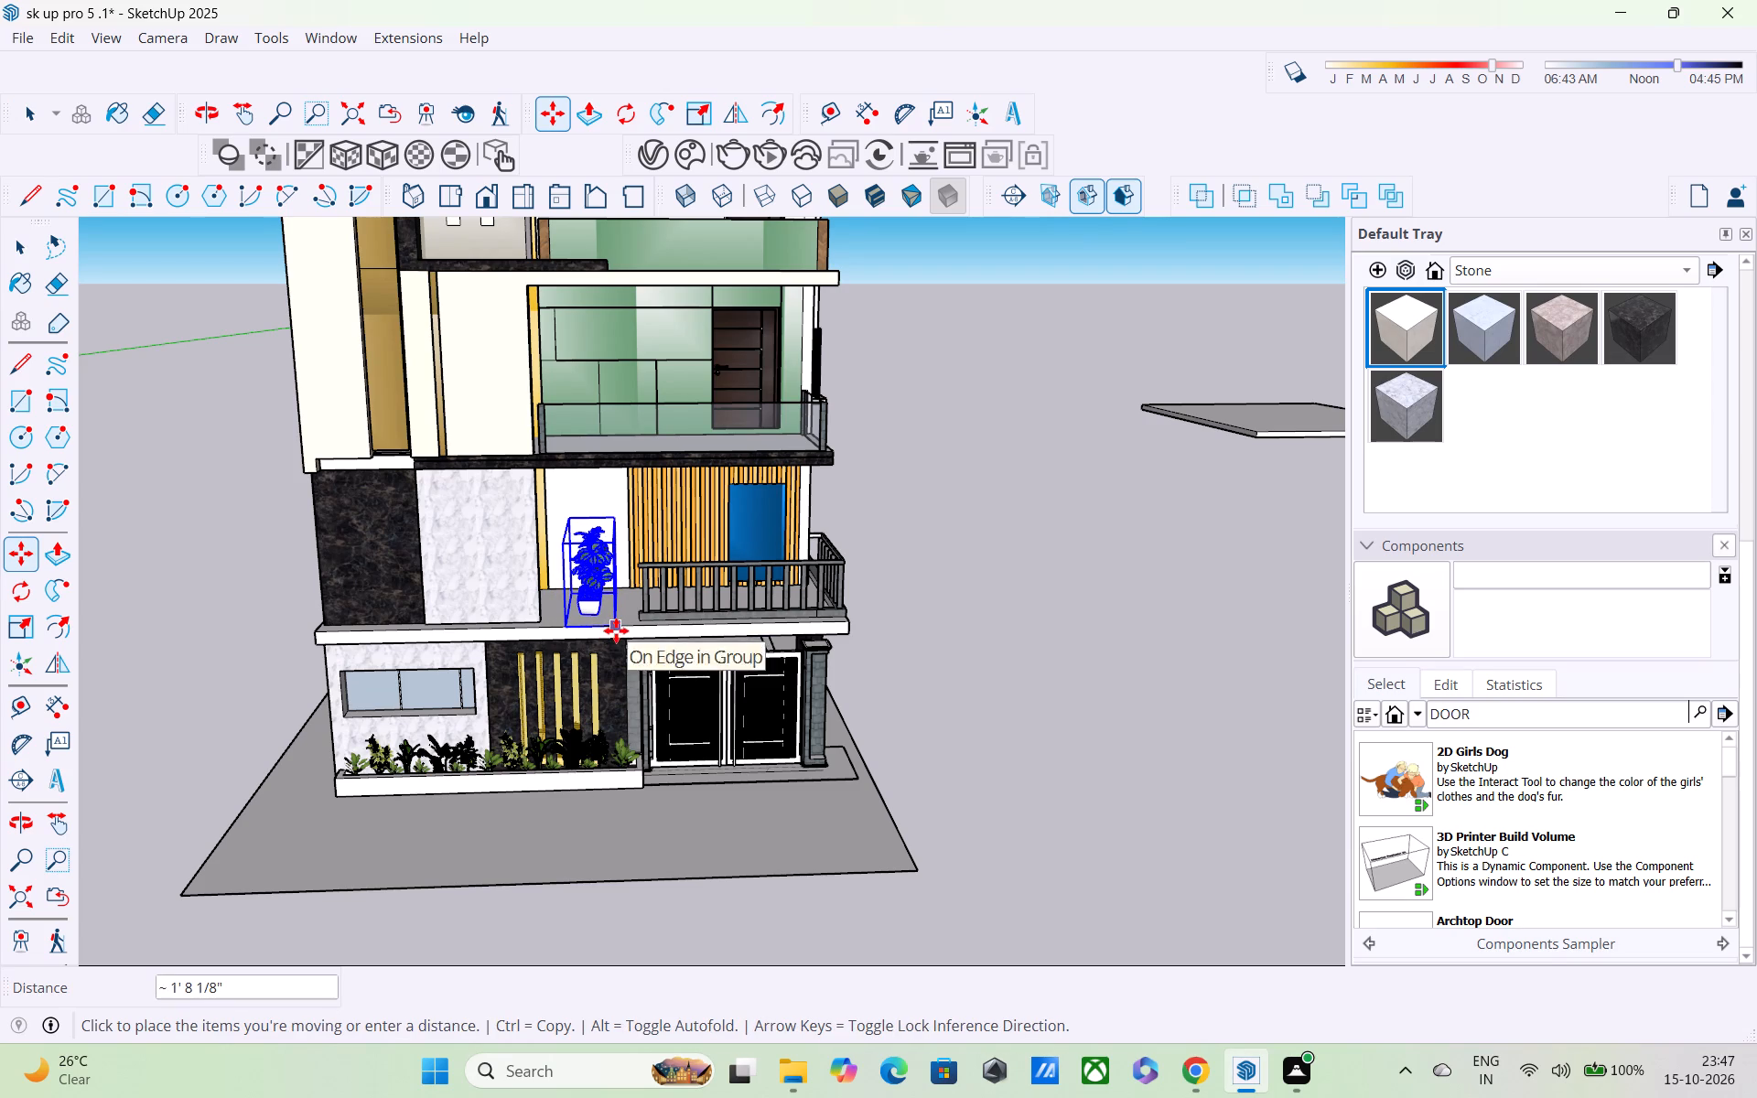
left_click(610, 640)
left_click(925, 532)
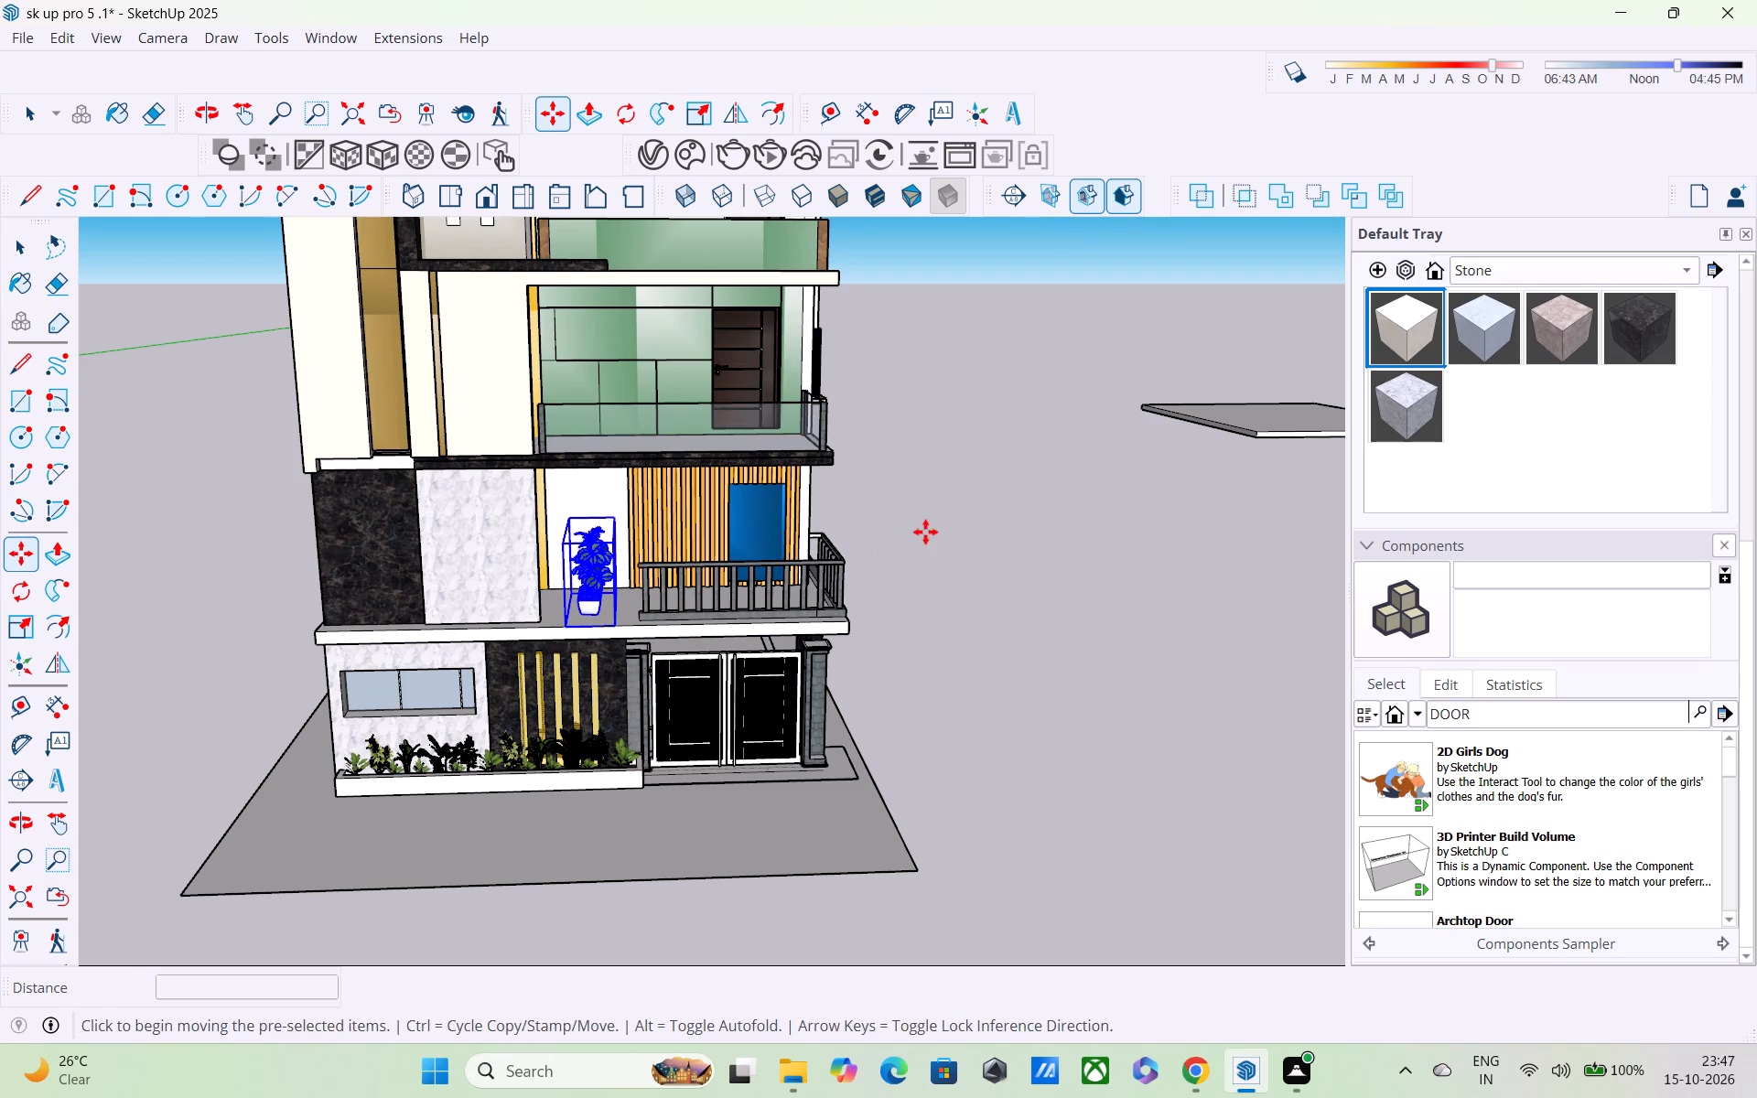
key("space")
left_click(925, 532)
Check the potted plant's placement on the balcony from the side, the front and the full house view.
scroll(814, 567, "down", 2)
middle_click_drag(696, 598, 271, 575)
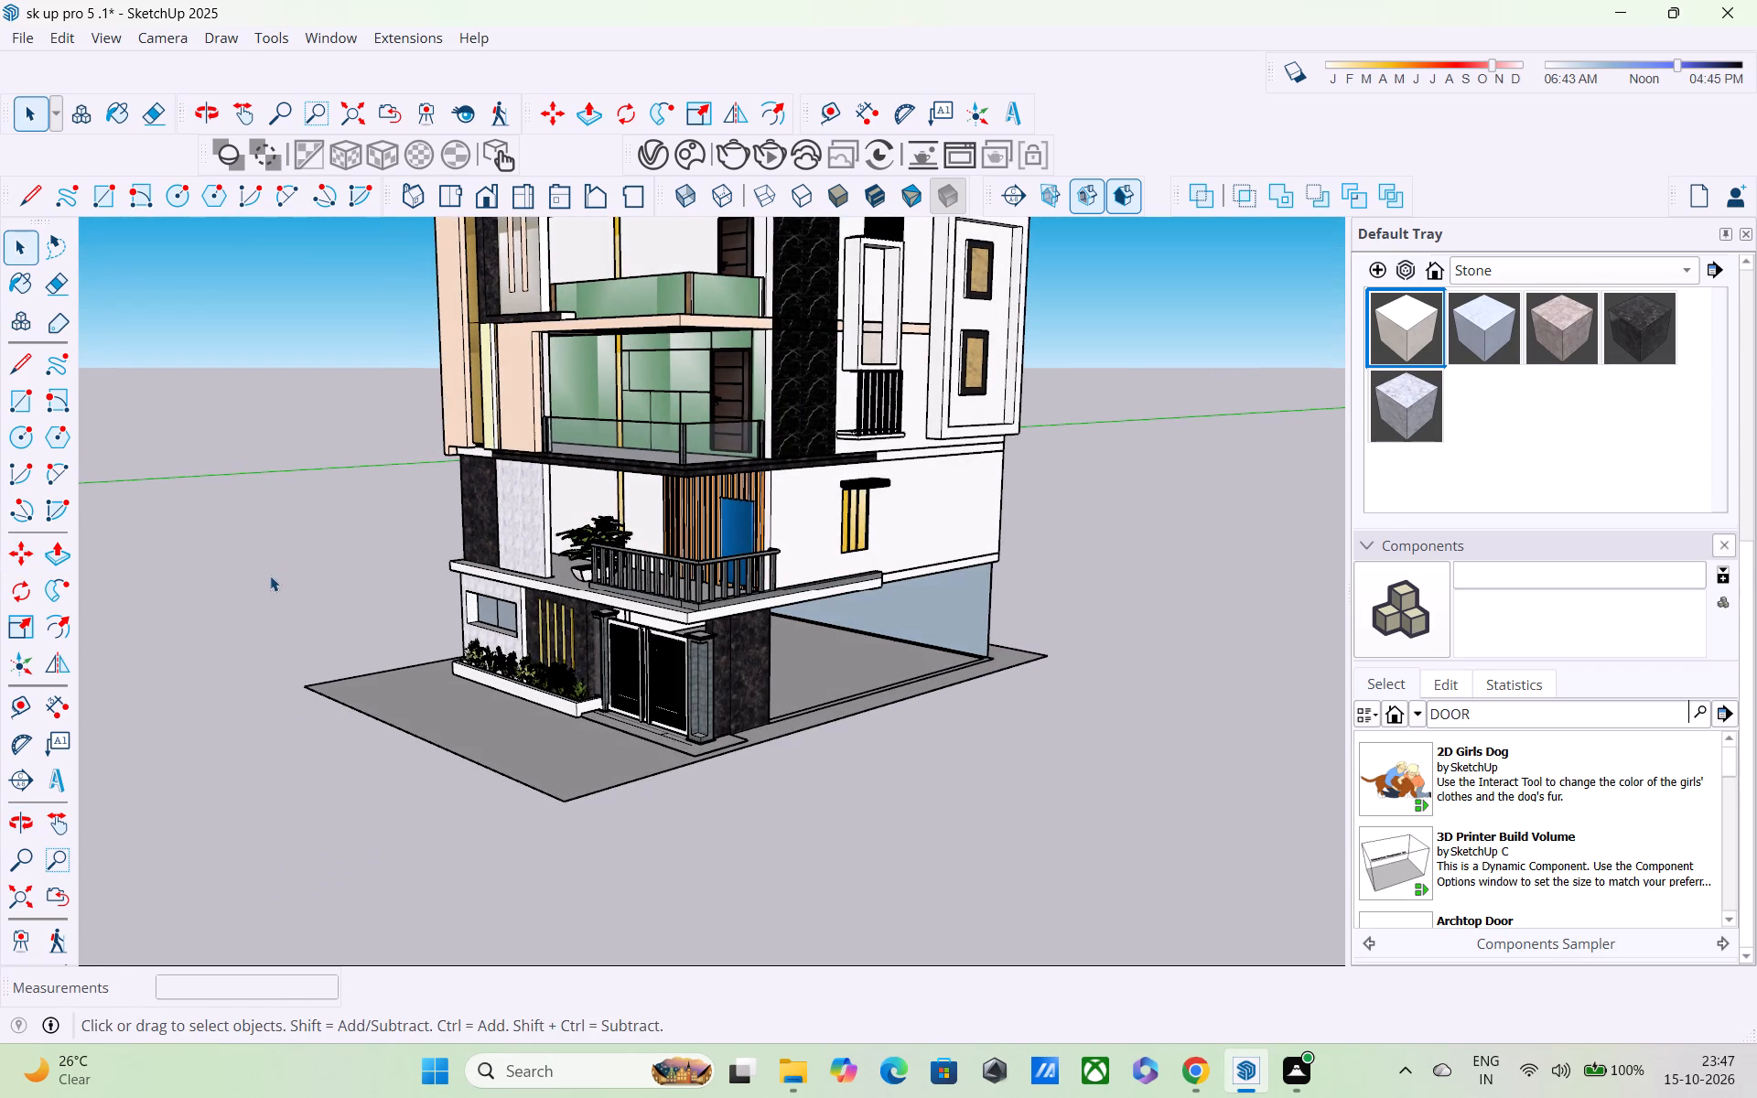
middle_click_drag(514, 644, 926, 661)
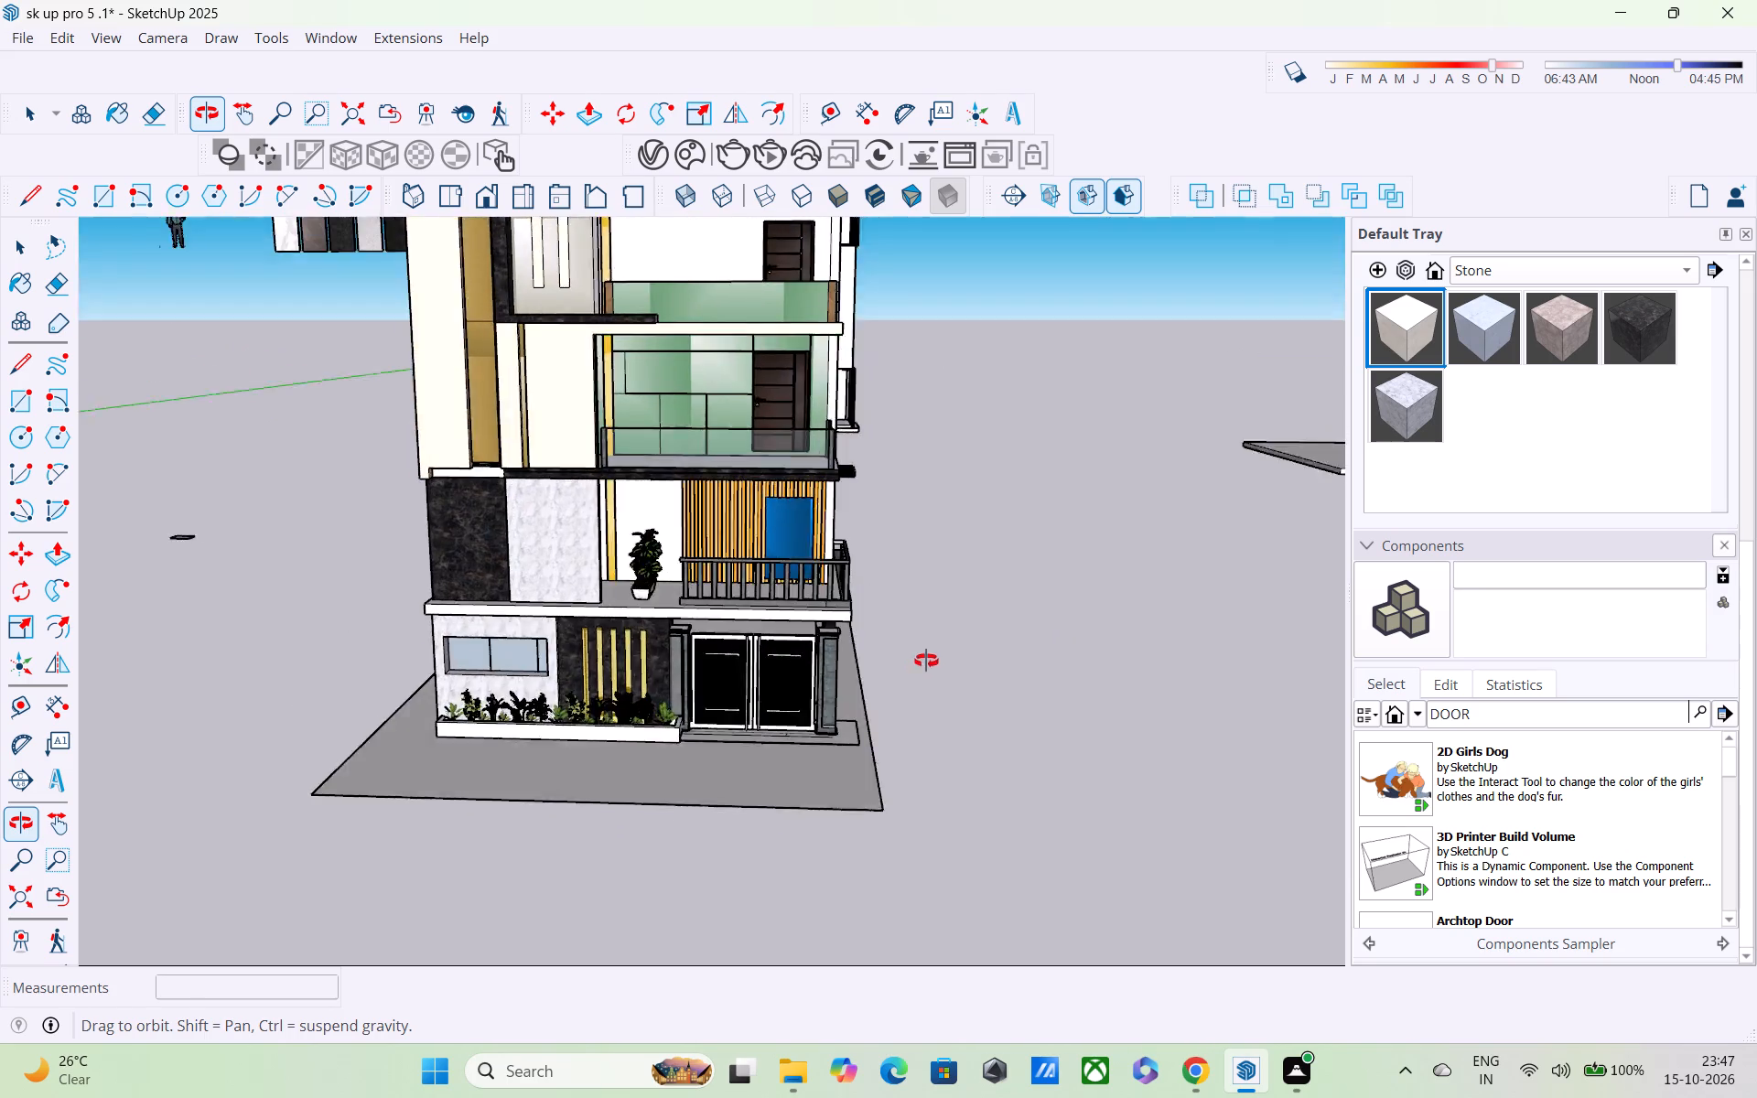
middle_click_drag(926, 661, 948, 646)
scroll(949, 644, "up", 1)
scroll(929, 632, "down", 5)
scroll(856, 543, "down", 4)
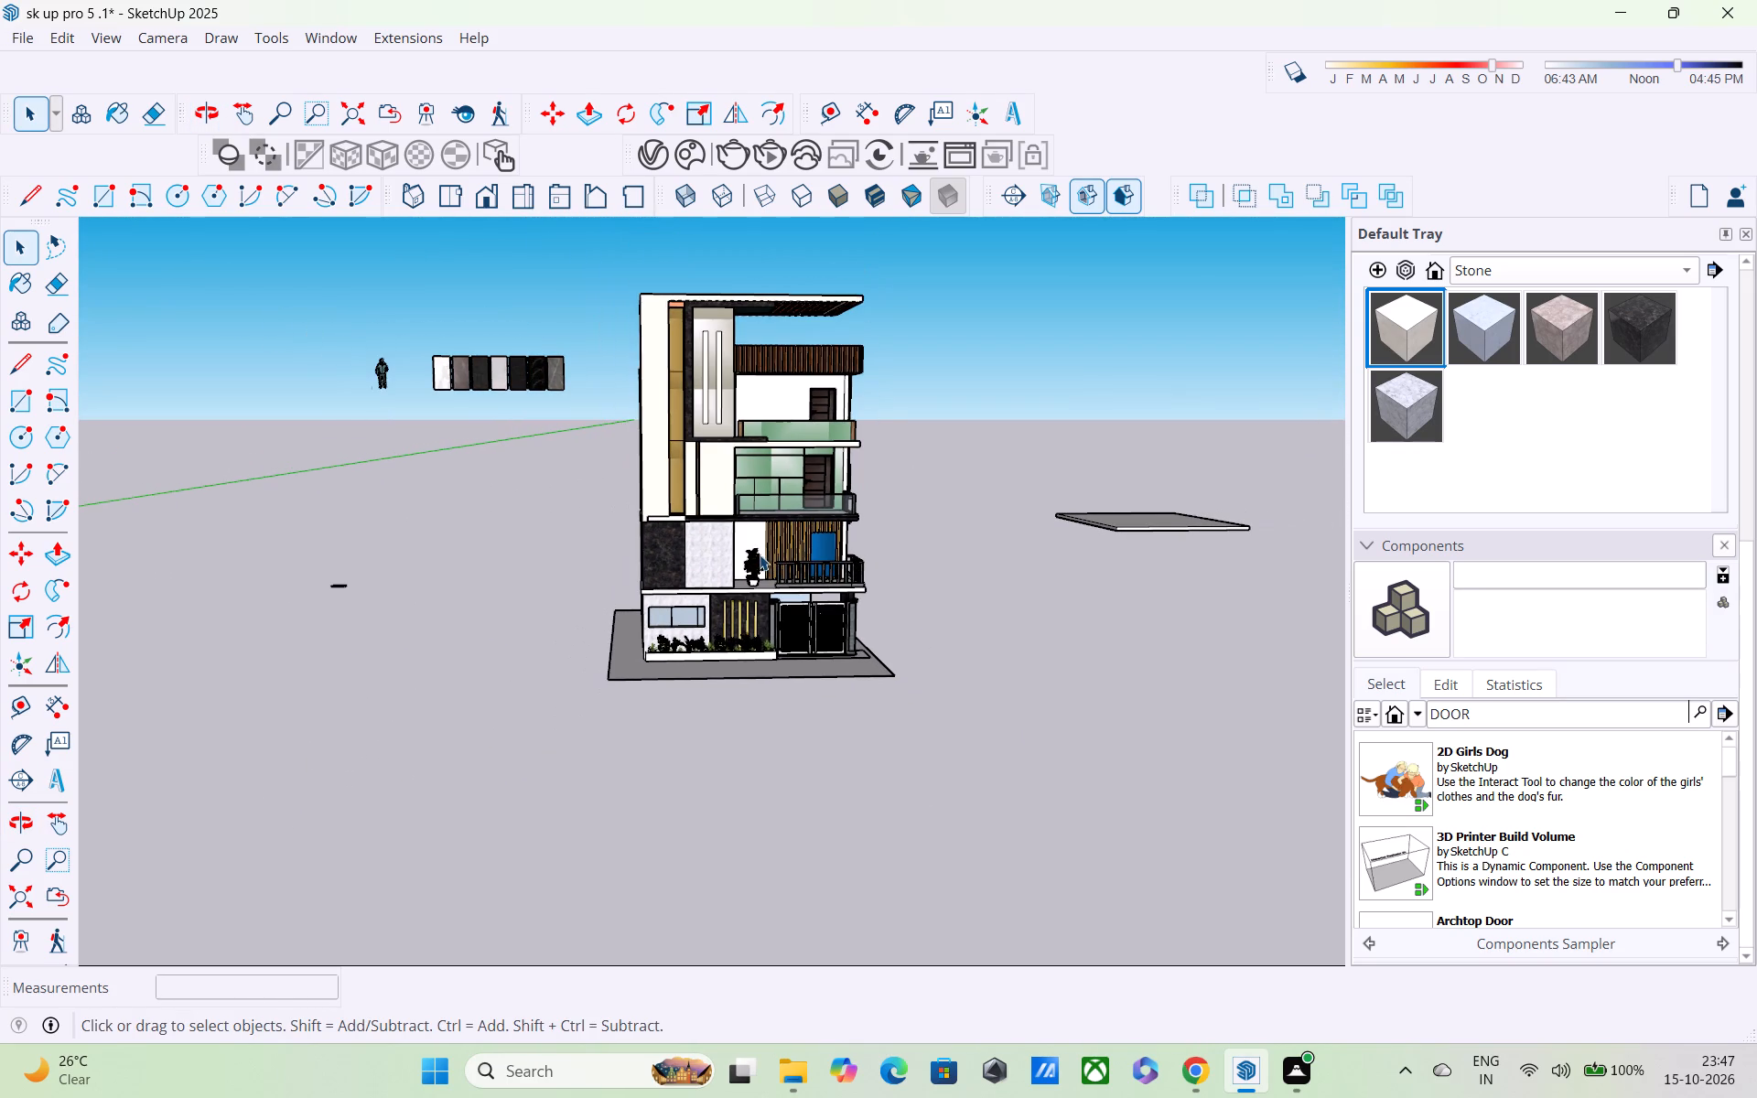
Draw a rectangle about 3' 8" by 10" on the upper balcony ledge, in front of the green glass railing.
middle_click_drag(734, 554, 734, 783)
scroll(758, 623, "up", 4)
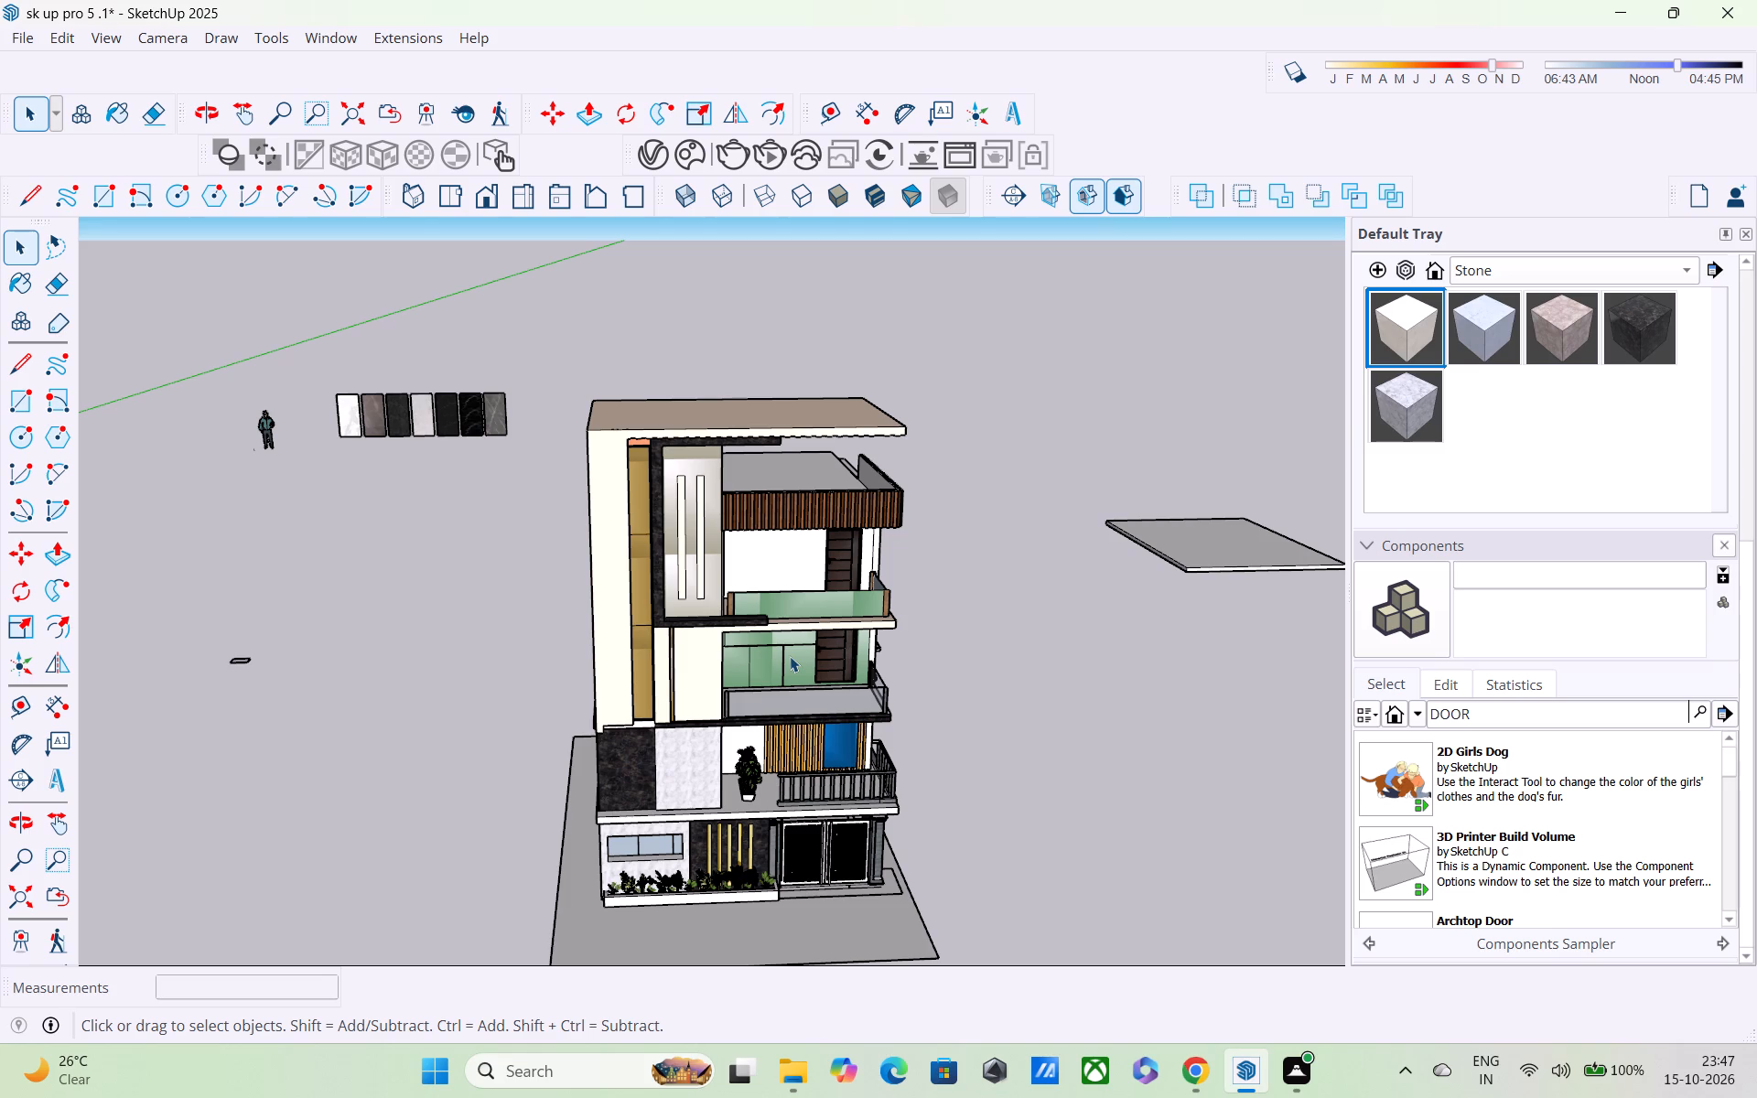
middle_click_drag(790, 656, 758, 797)
scroll(767, 684, "up", 4)
middle_click_drag(786, 660, 781, 667)
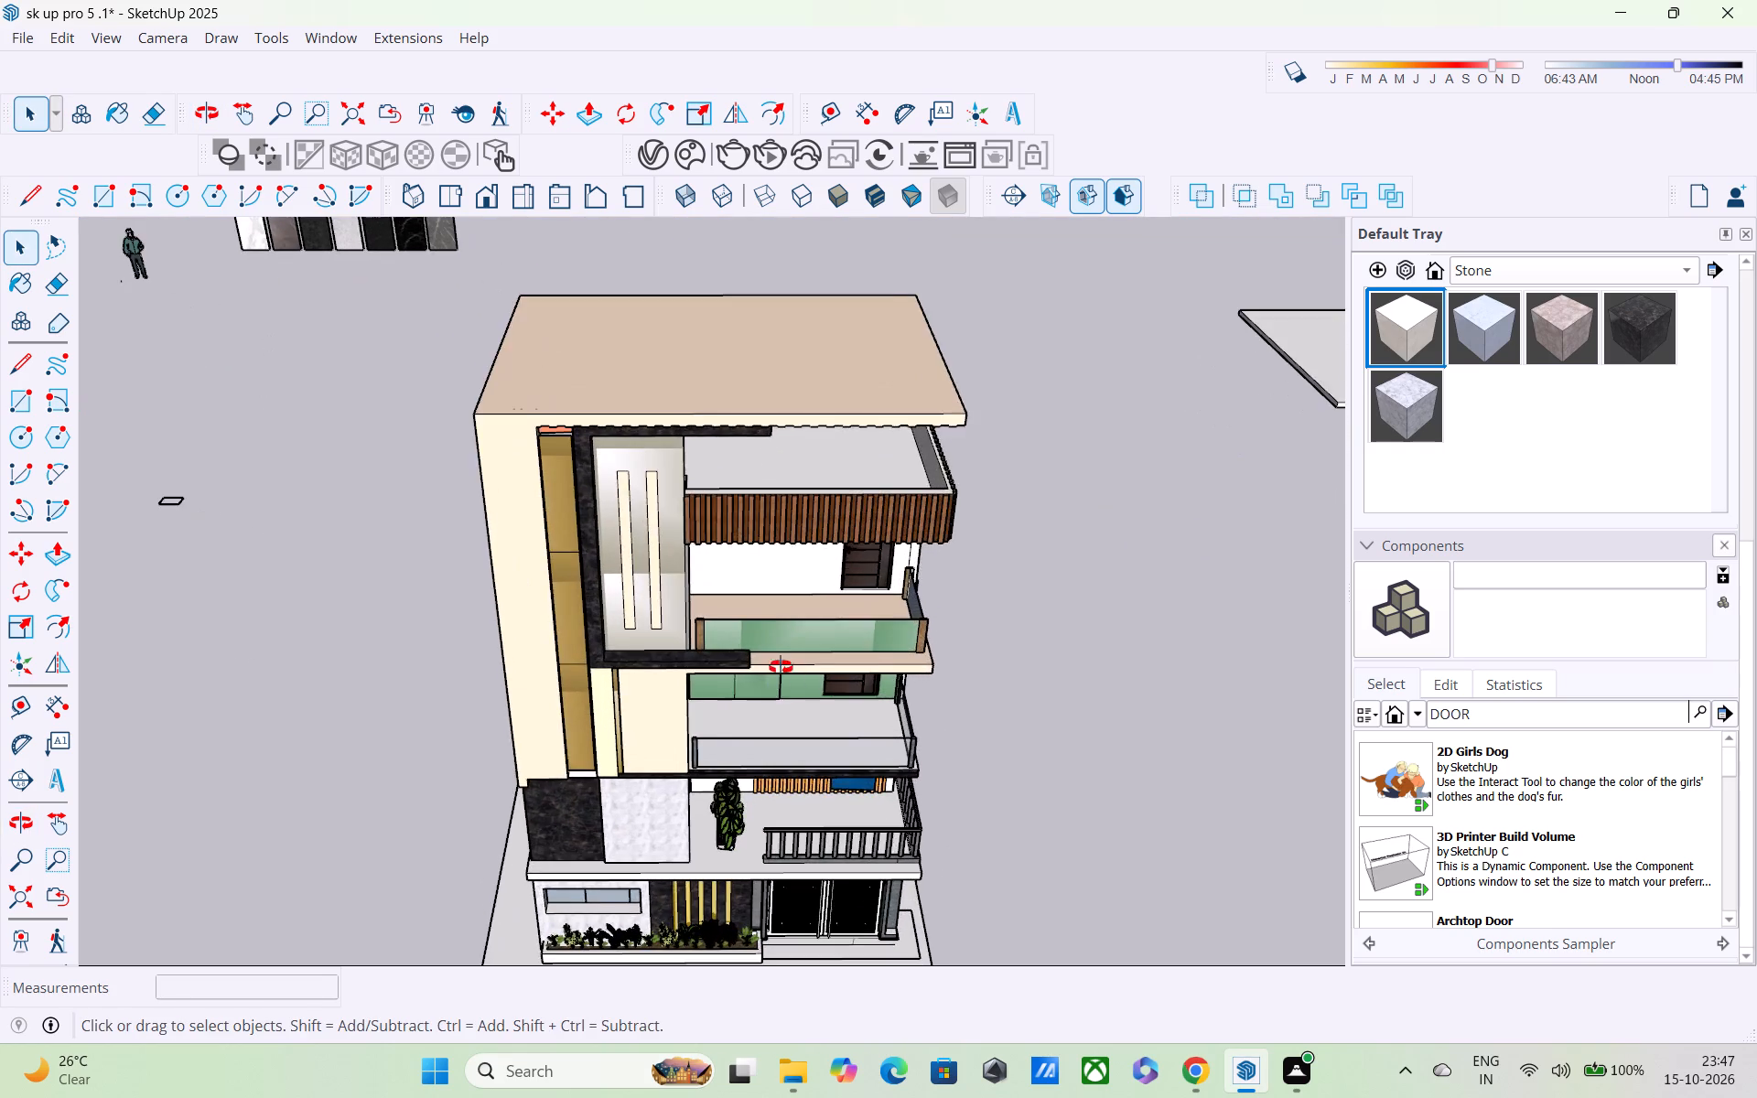
middle_click_drag(781, 667, 642, 786)
scroll(652, 764, "up", 3)
middle_click_drag(697, 721, 697, 653)
scroll(729, 690, "up", 3)
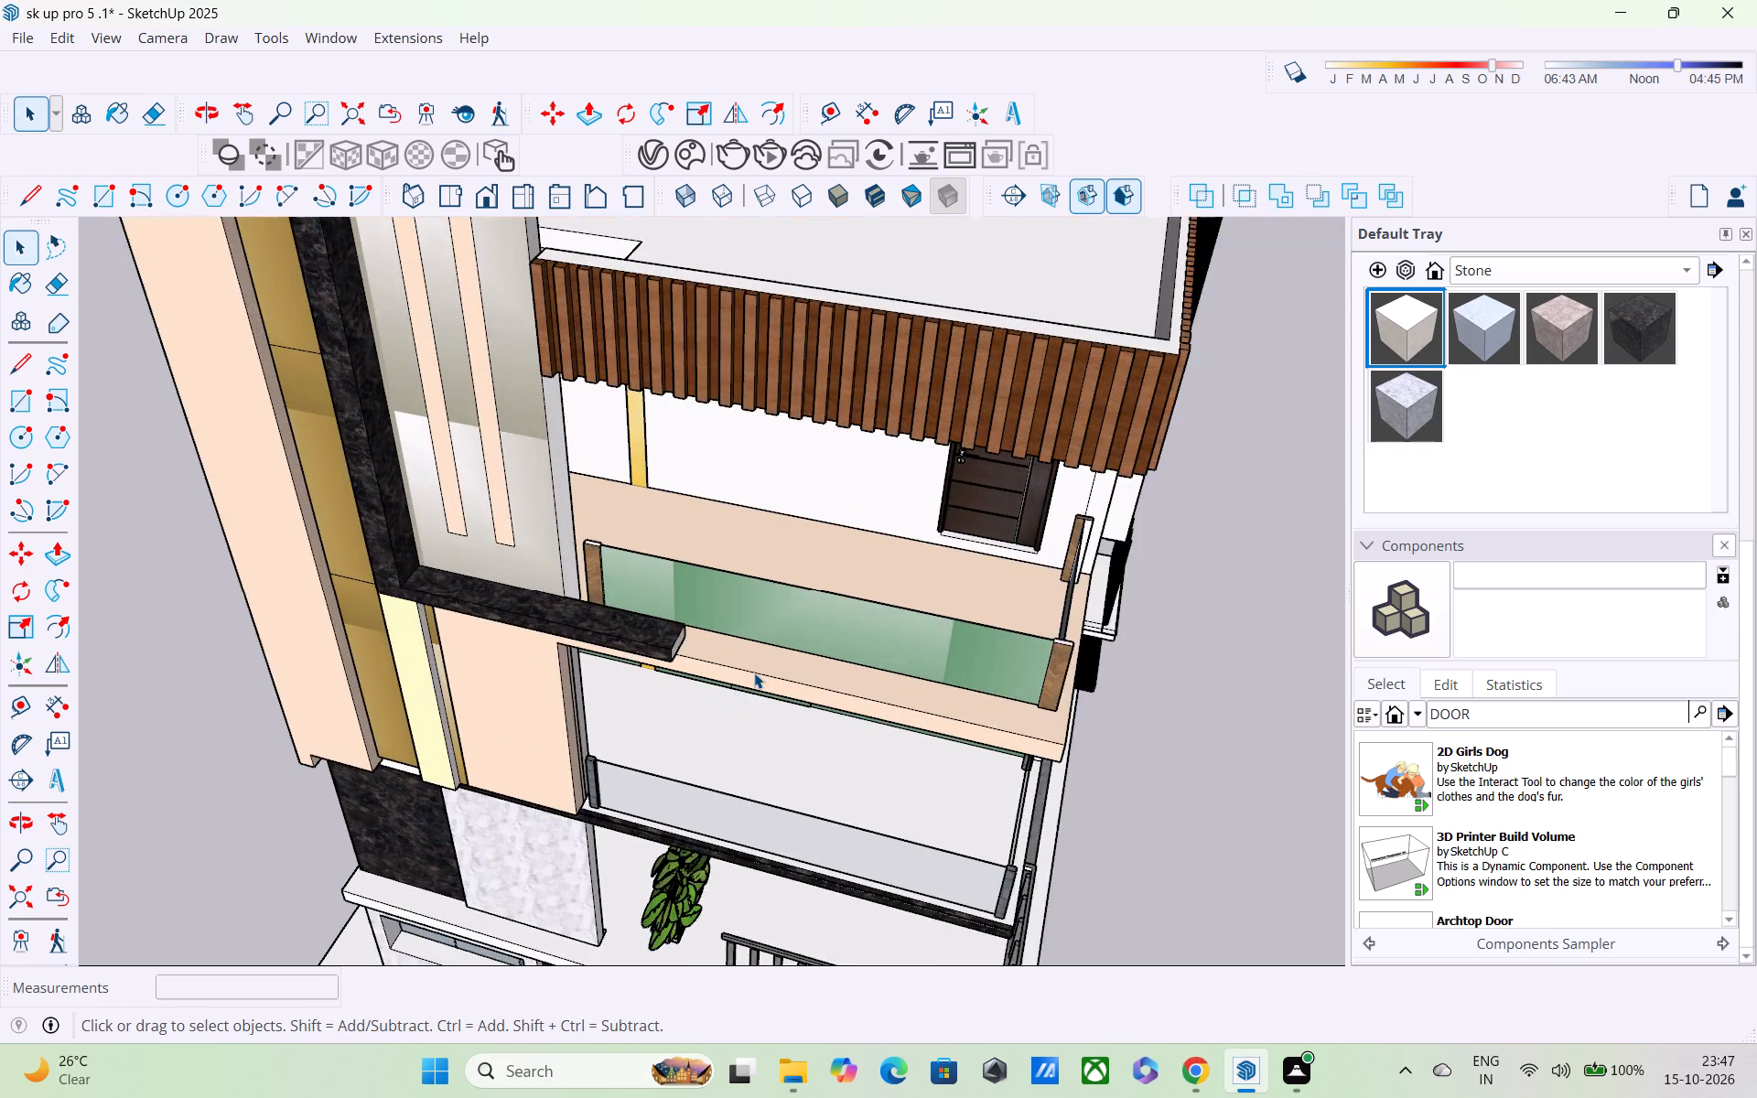
scroll(754, 673, "up", 4)
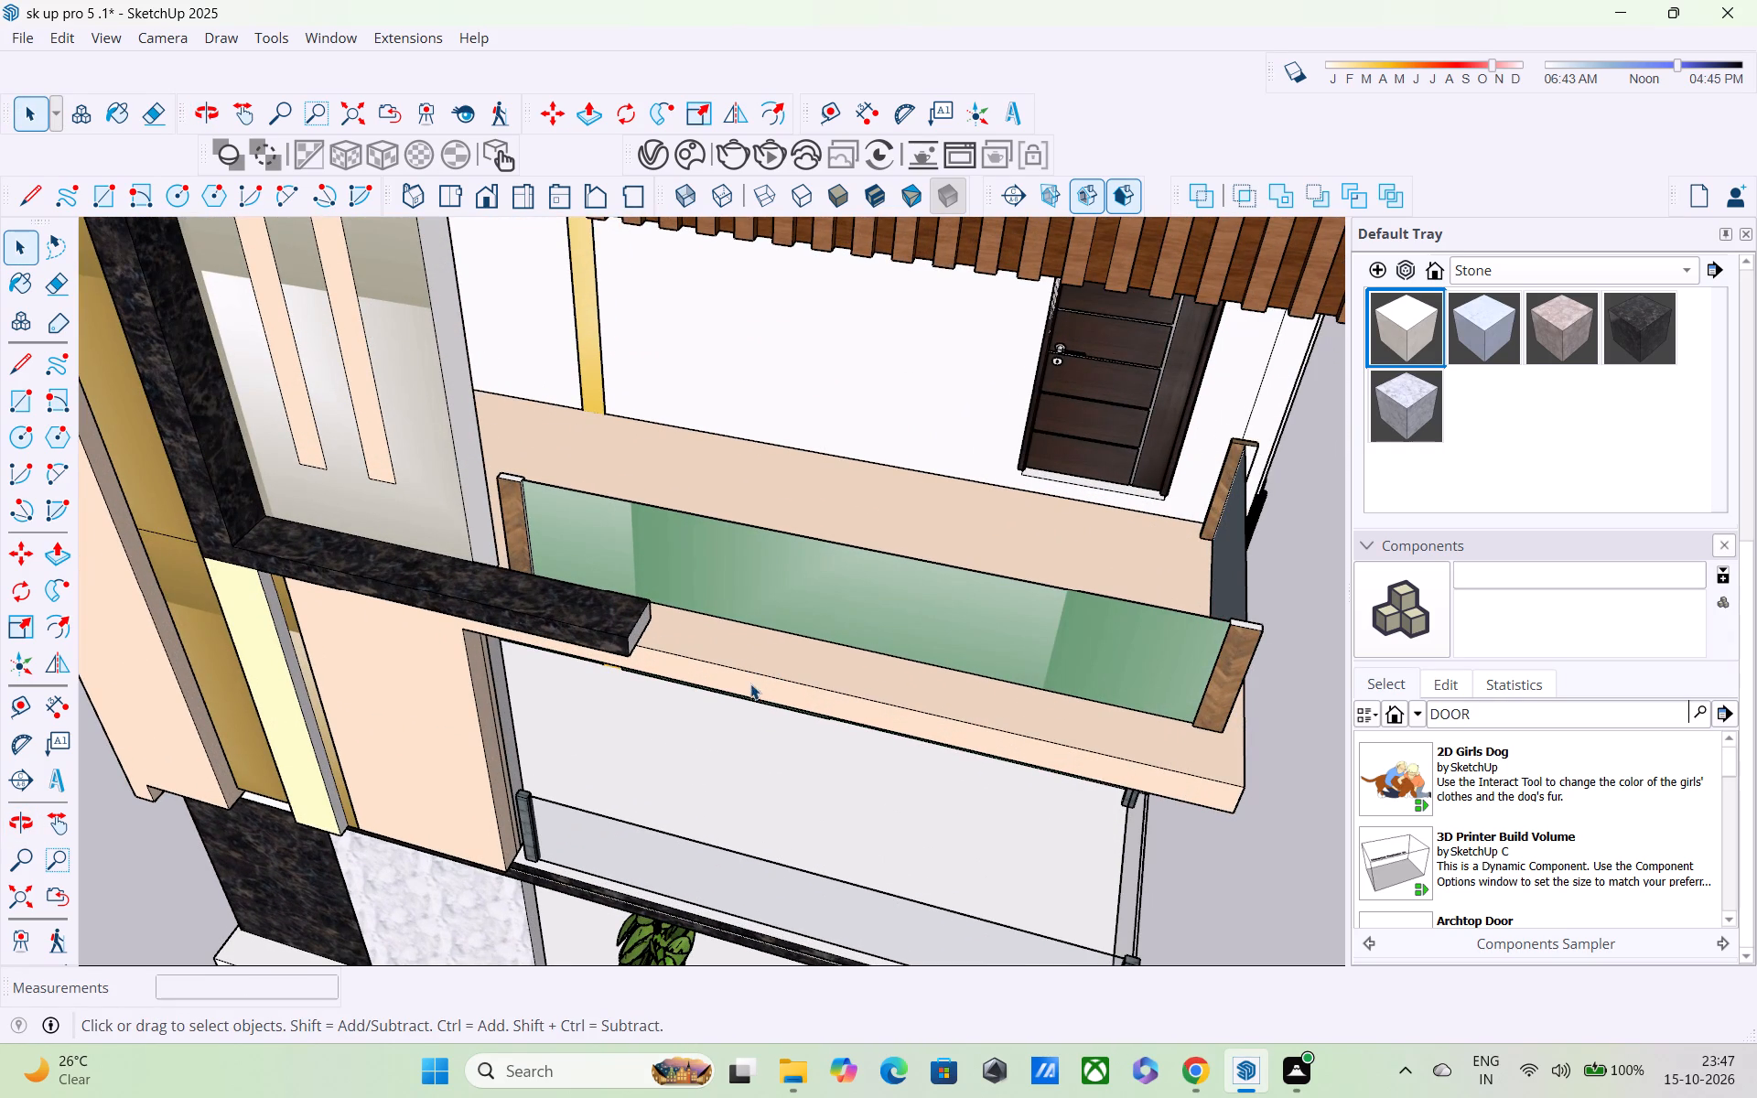
key("r")
left_click(771, 644)
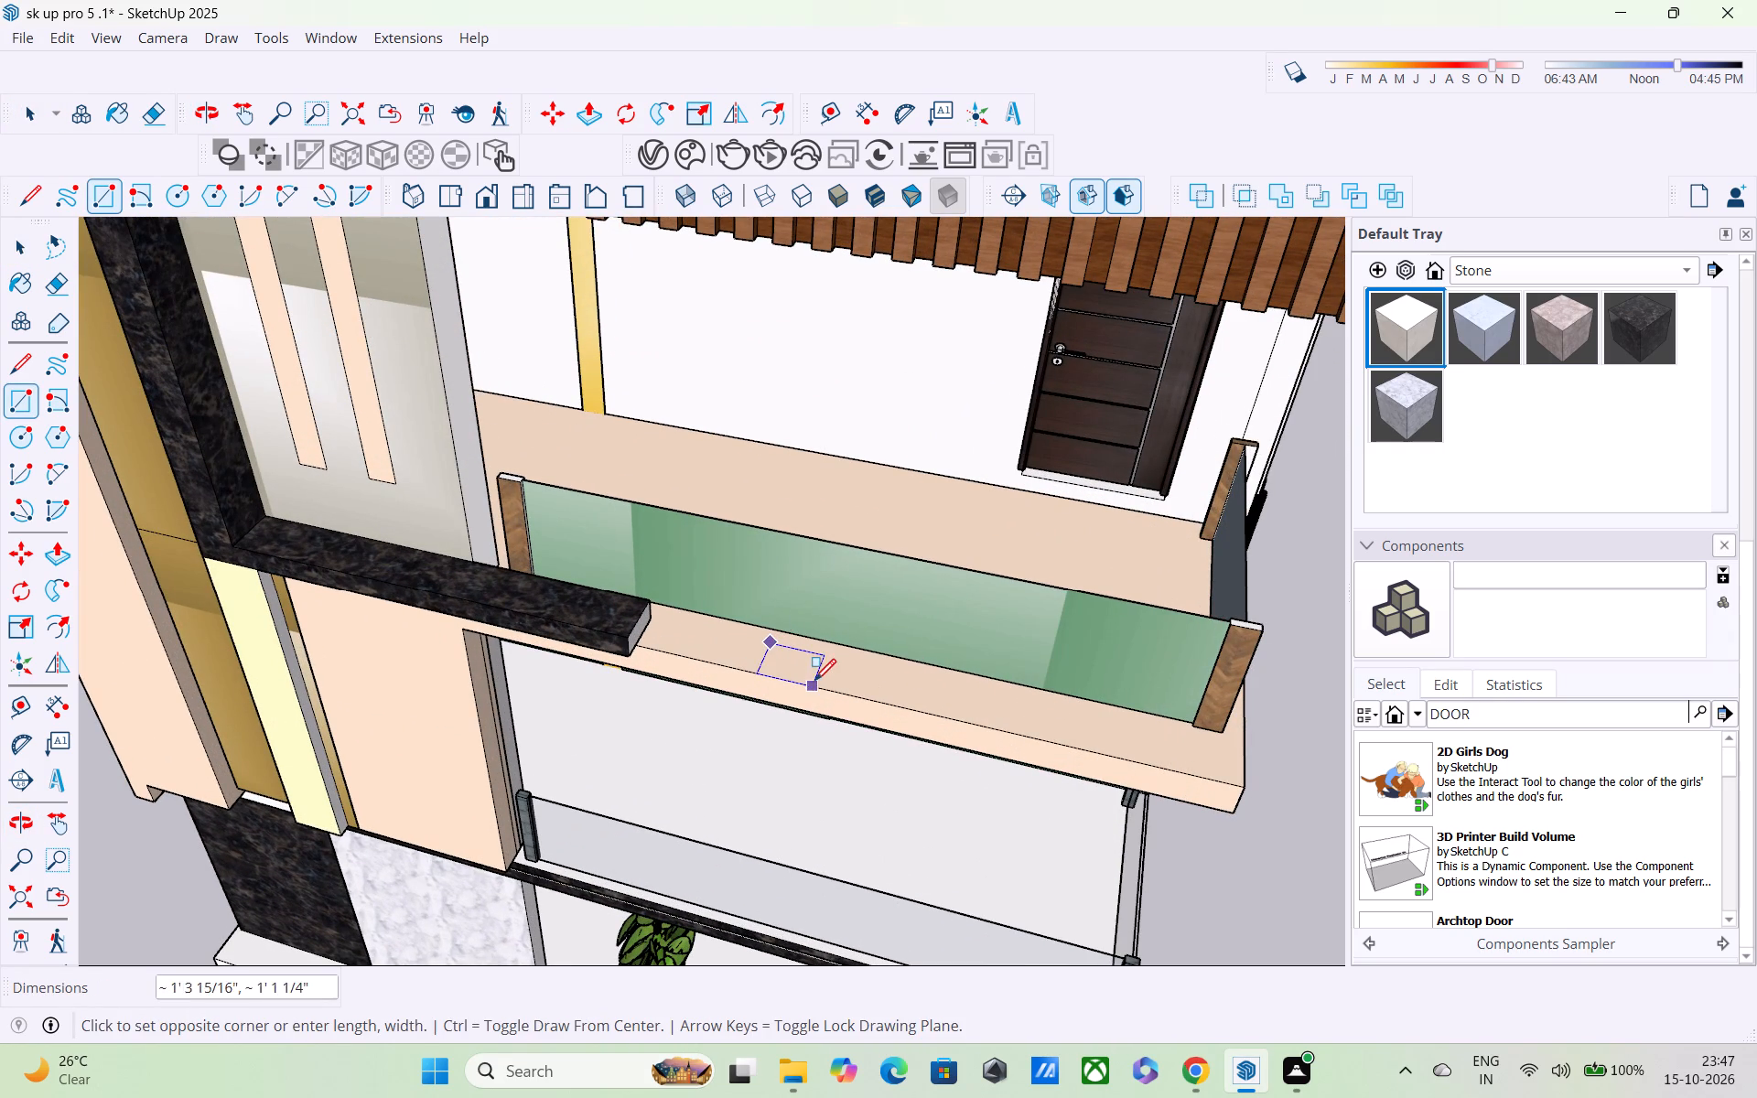
left_click(920, 705)
Draw a line about 10" long across the middle of the rectangle, from its front edge to its back edge.
middle_click_drag(867, 689, 866, 734)
scroll(866, 734, "up", 7)
key("space")
key("l")
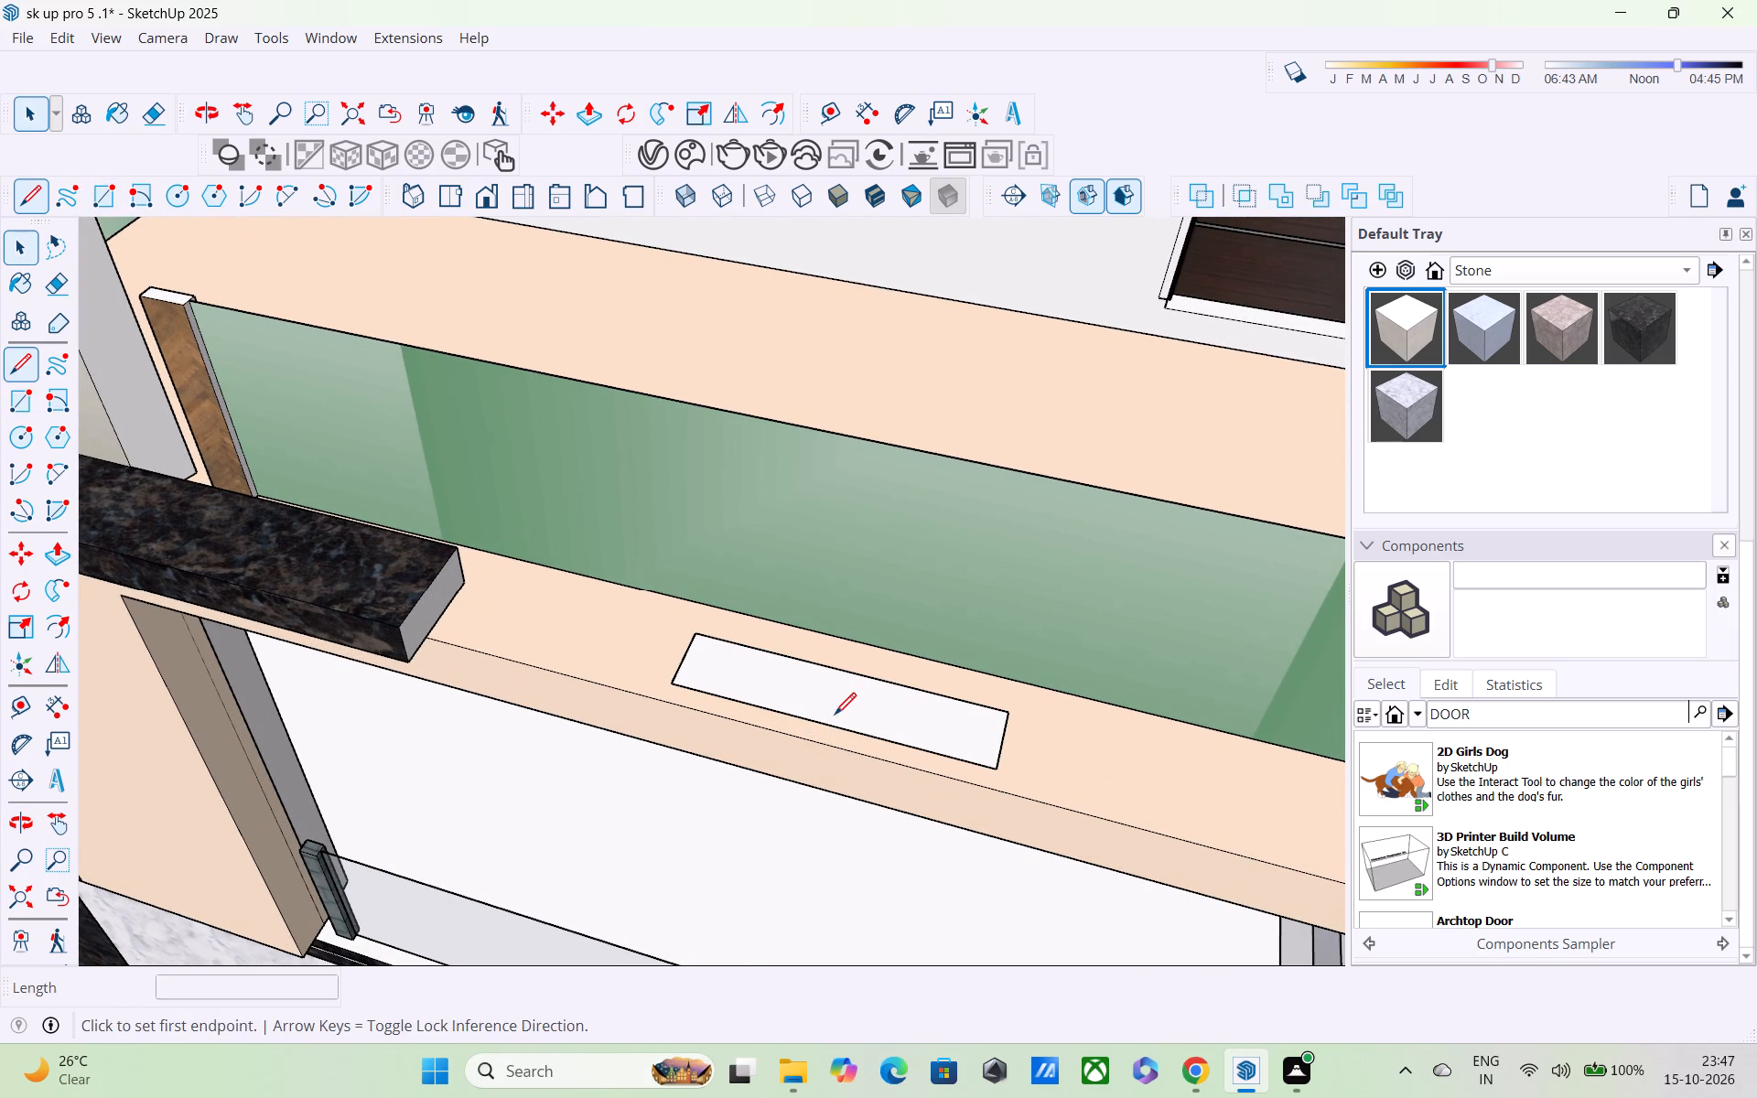
left_click(829, 728)
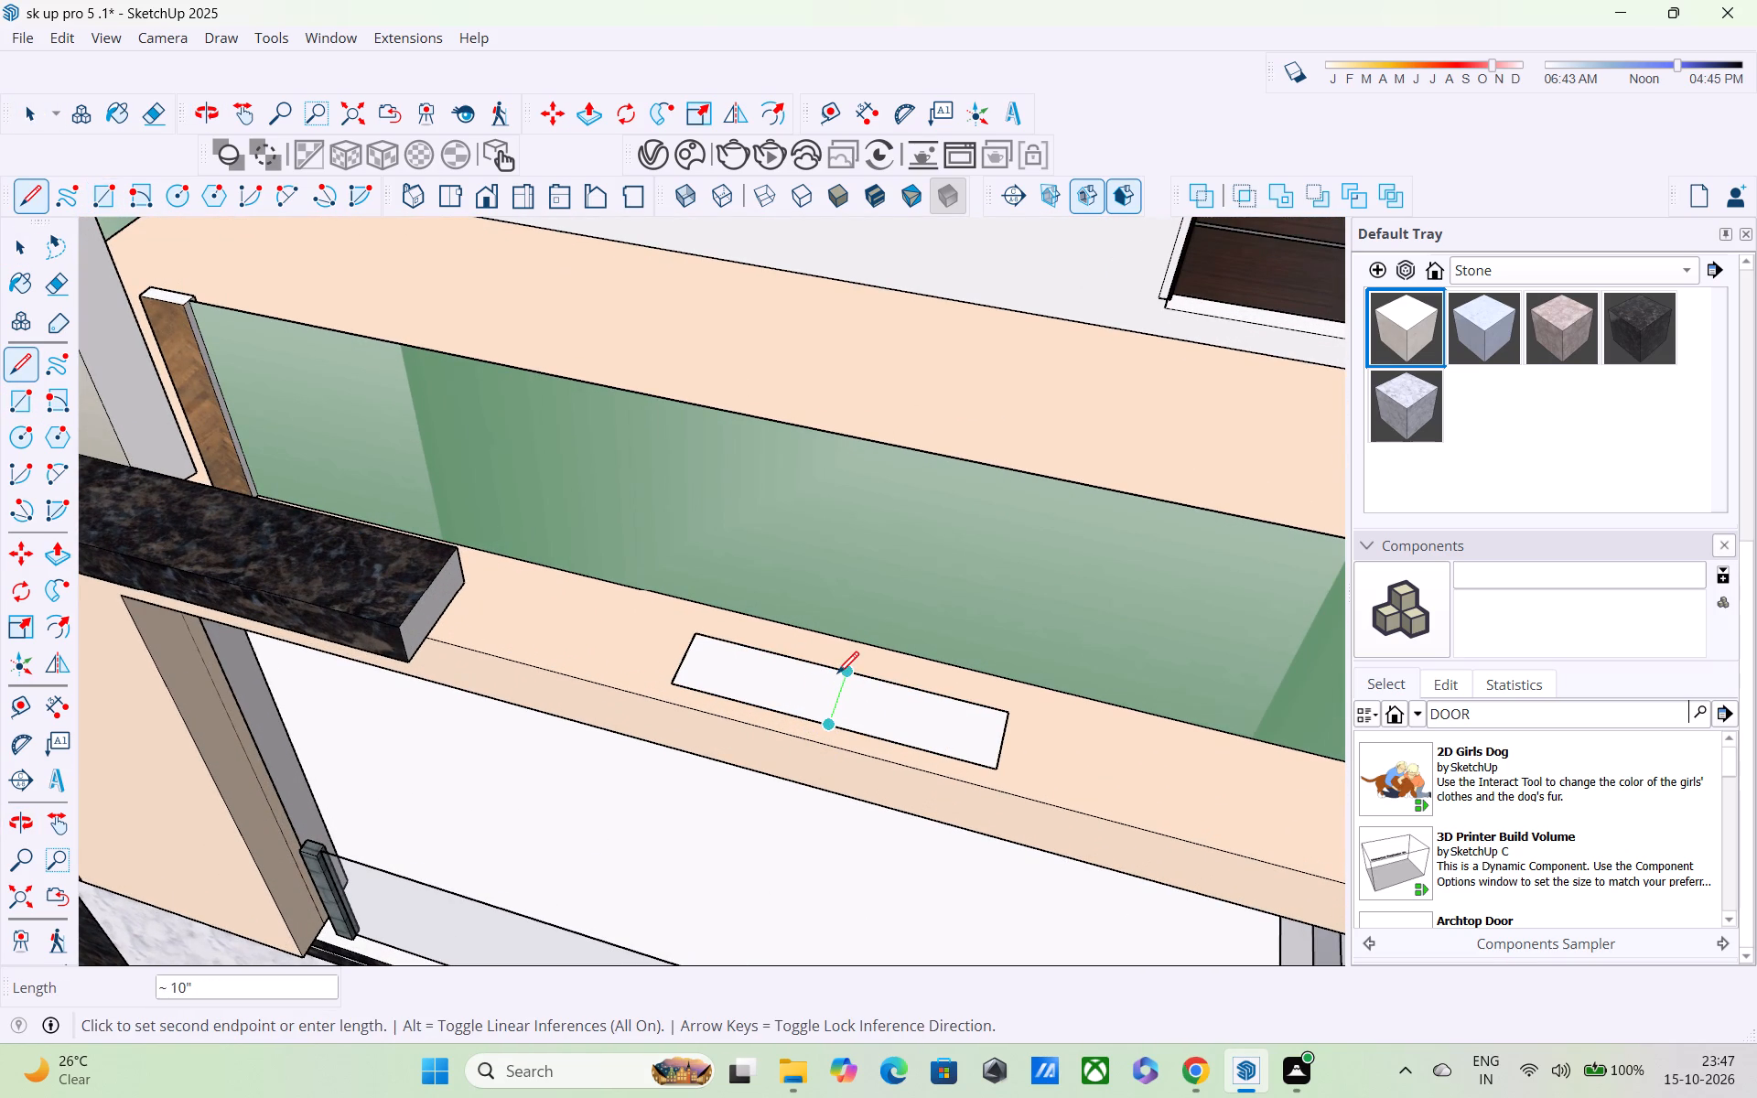
left_click(839, 674)
scroll(857, 727, "down", 2)
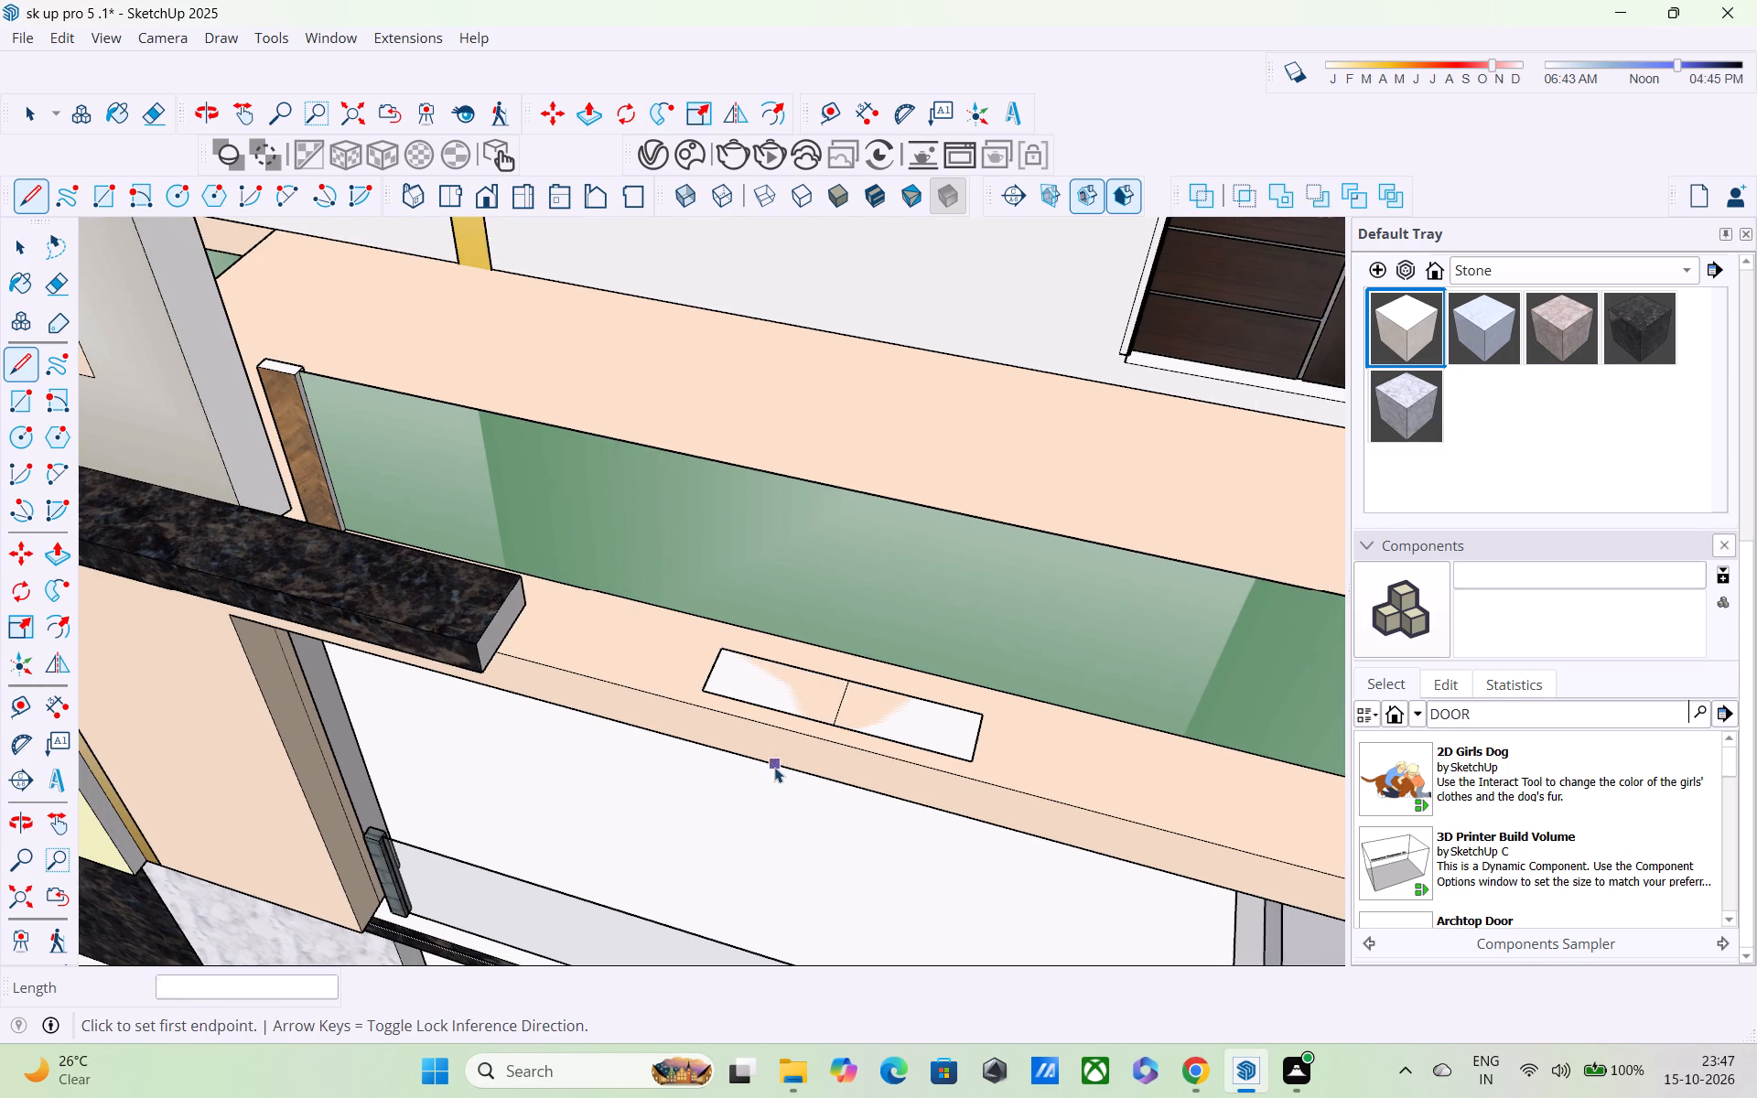
Draw an upright frame about 7 5/8" high over the rectangle's centre line, joining its front and back ends.
key("space")
scroll(738, 676, "up", 1)
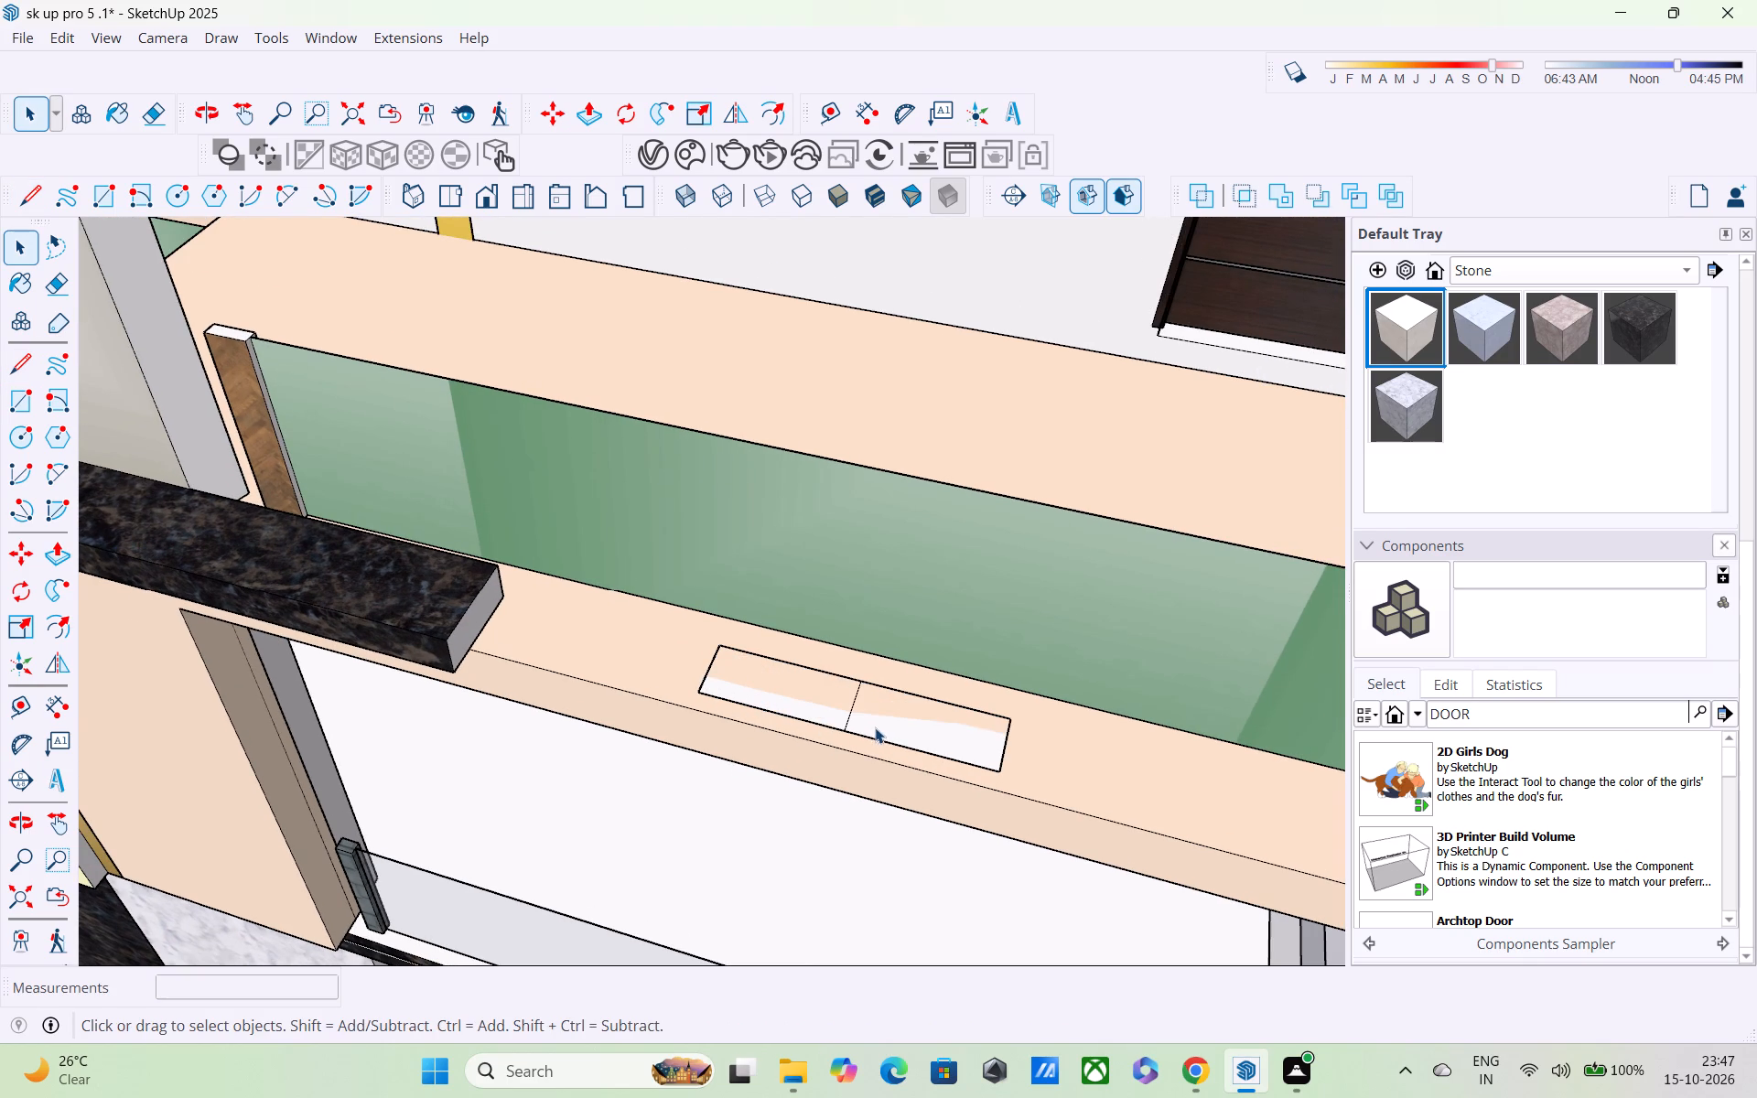
key("l")
left_click(846, 737)
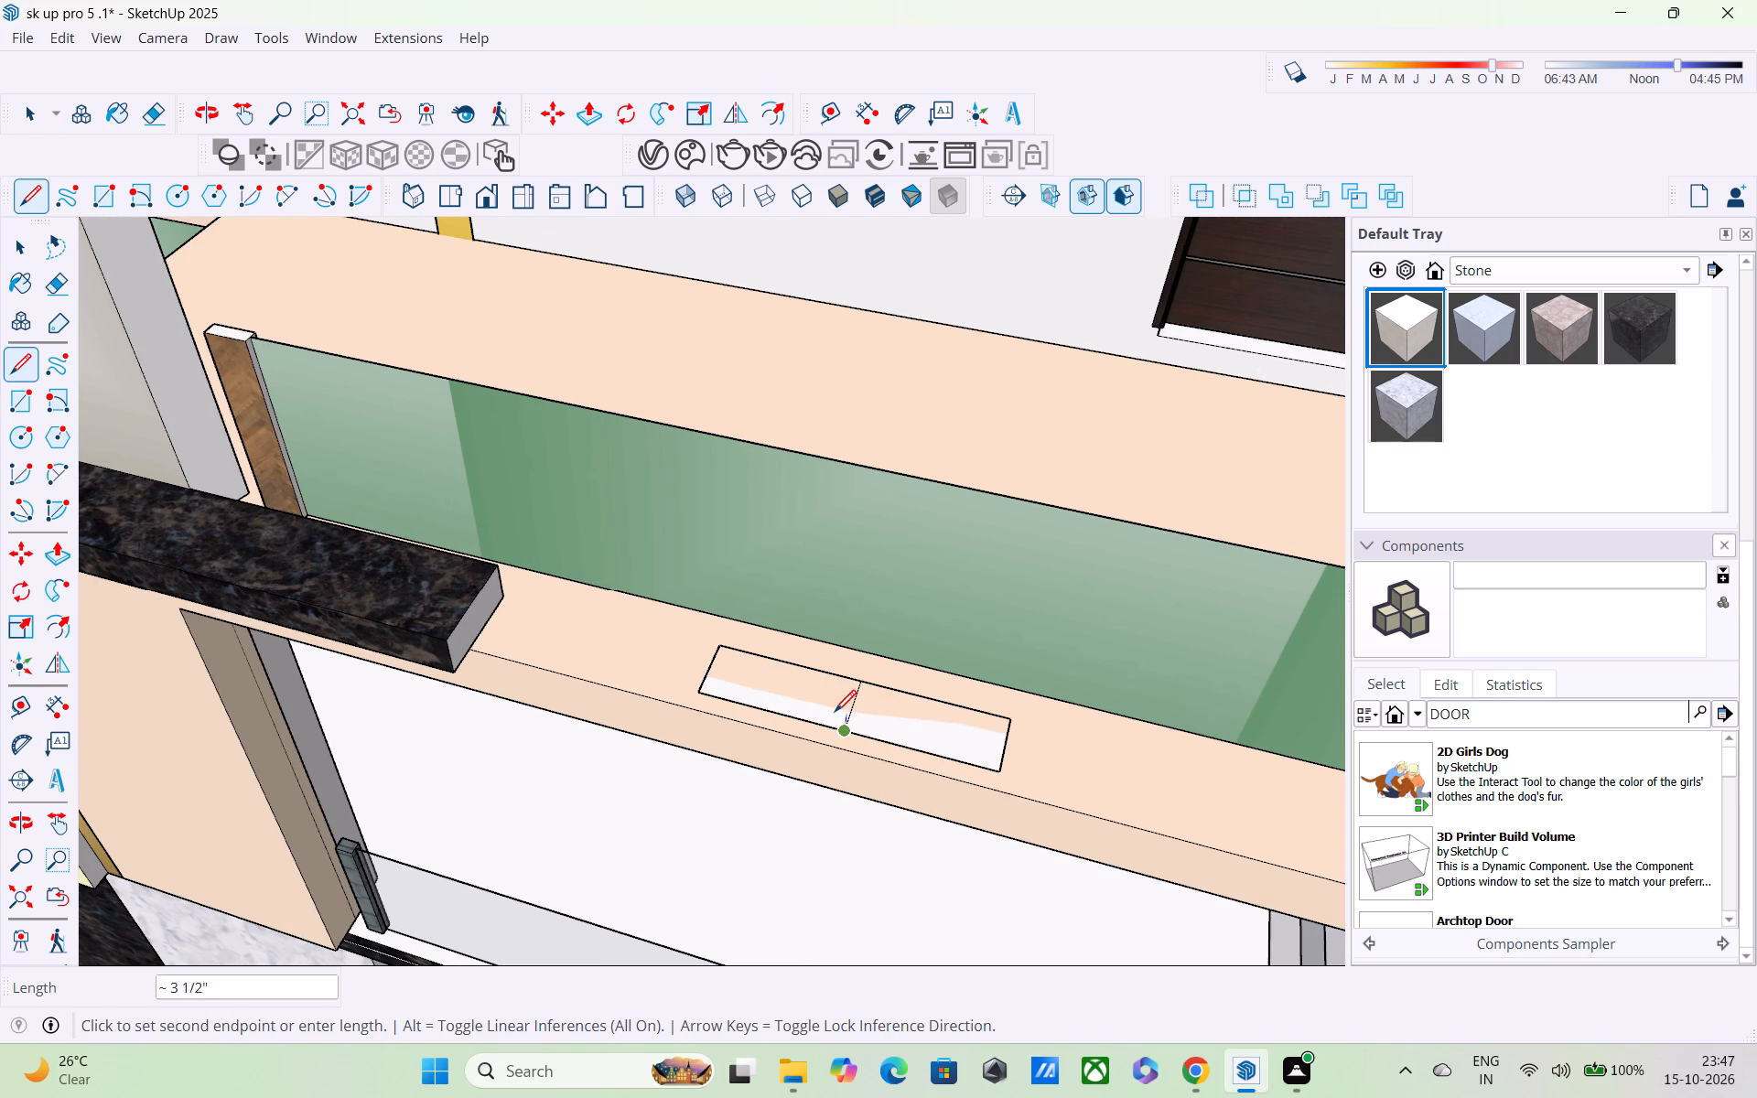
left_click(837, 697)
middle_click_drag(857, 673, 655, 619)
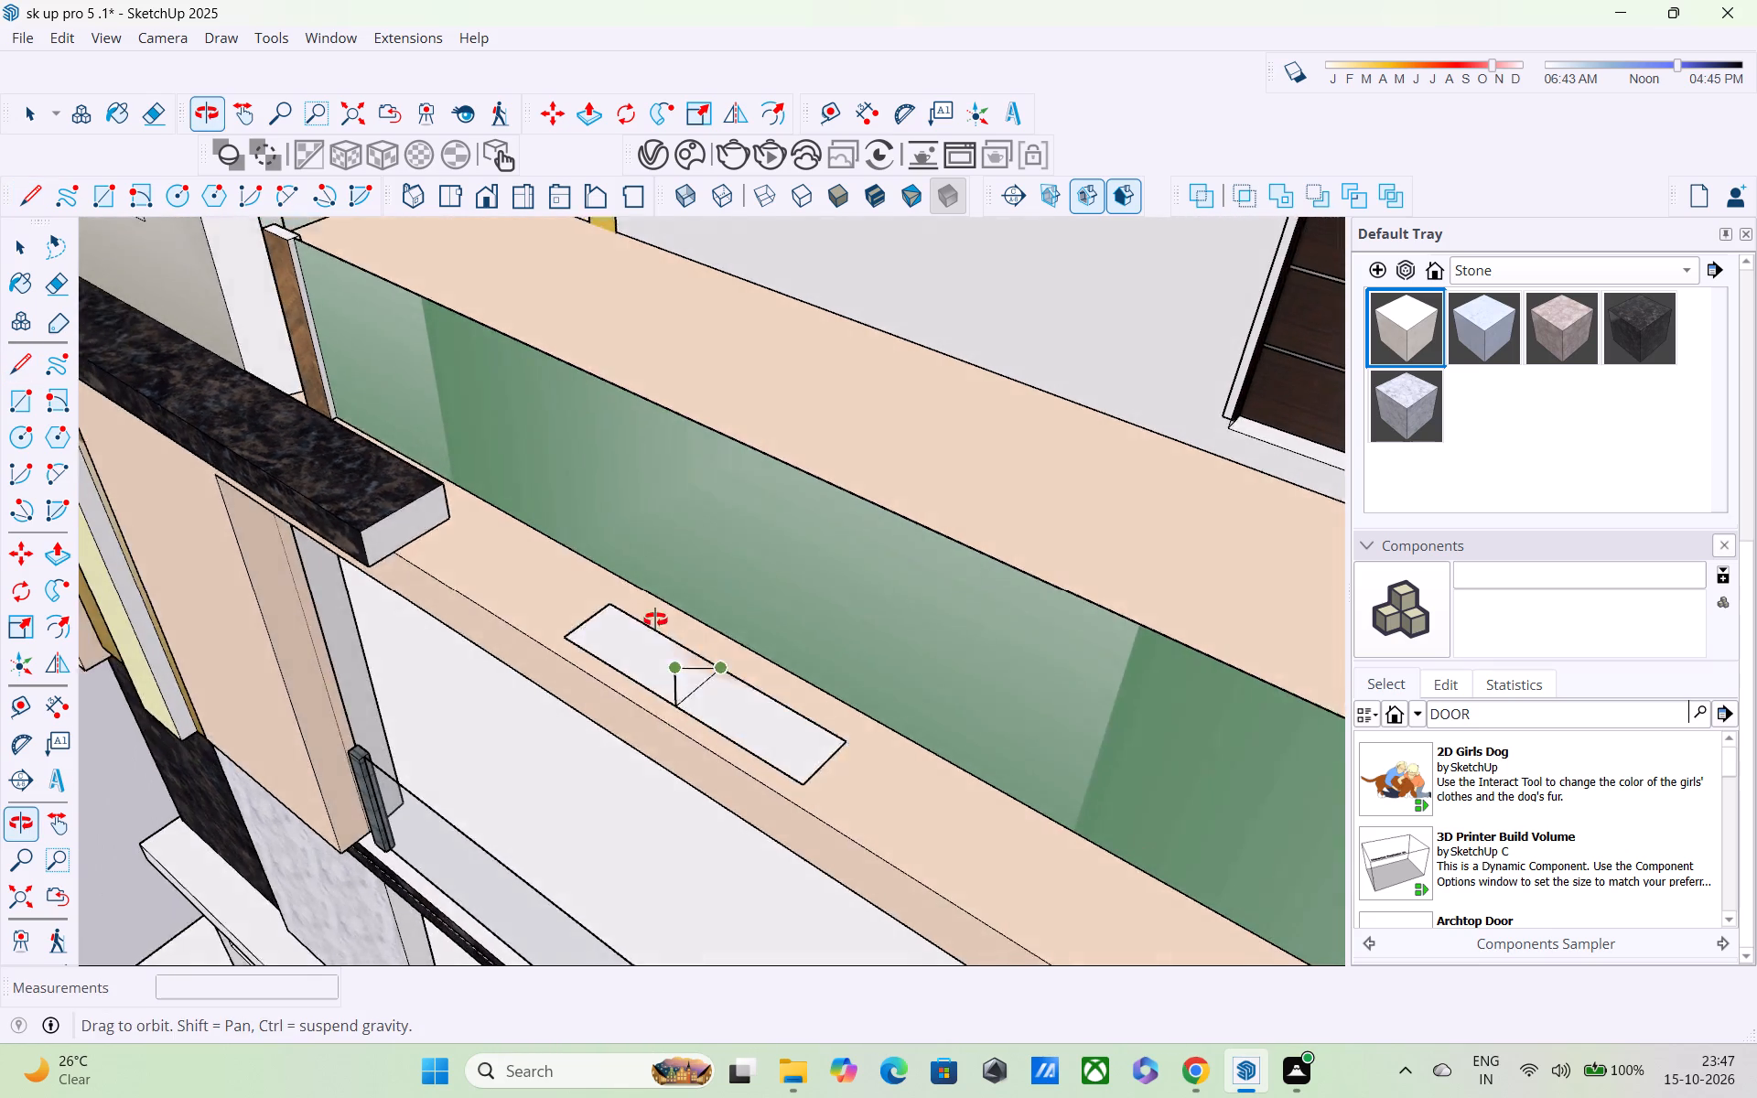
middle_click_drag(655, 619, 633, 598)
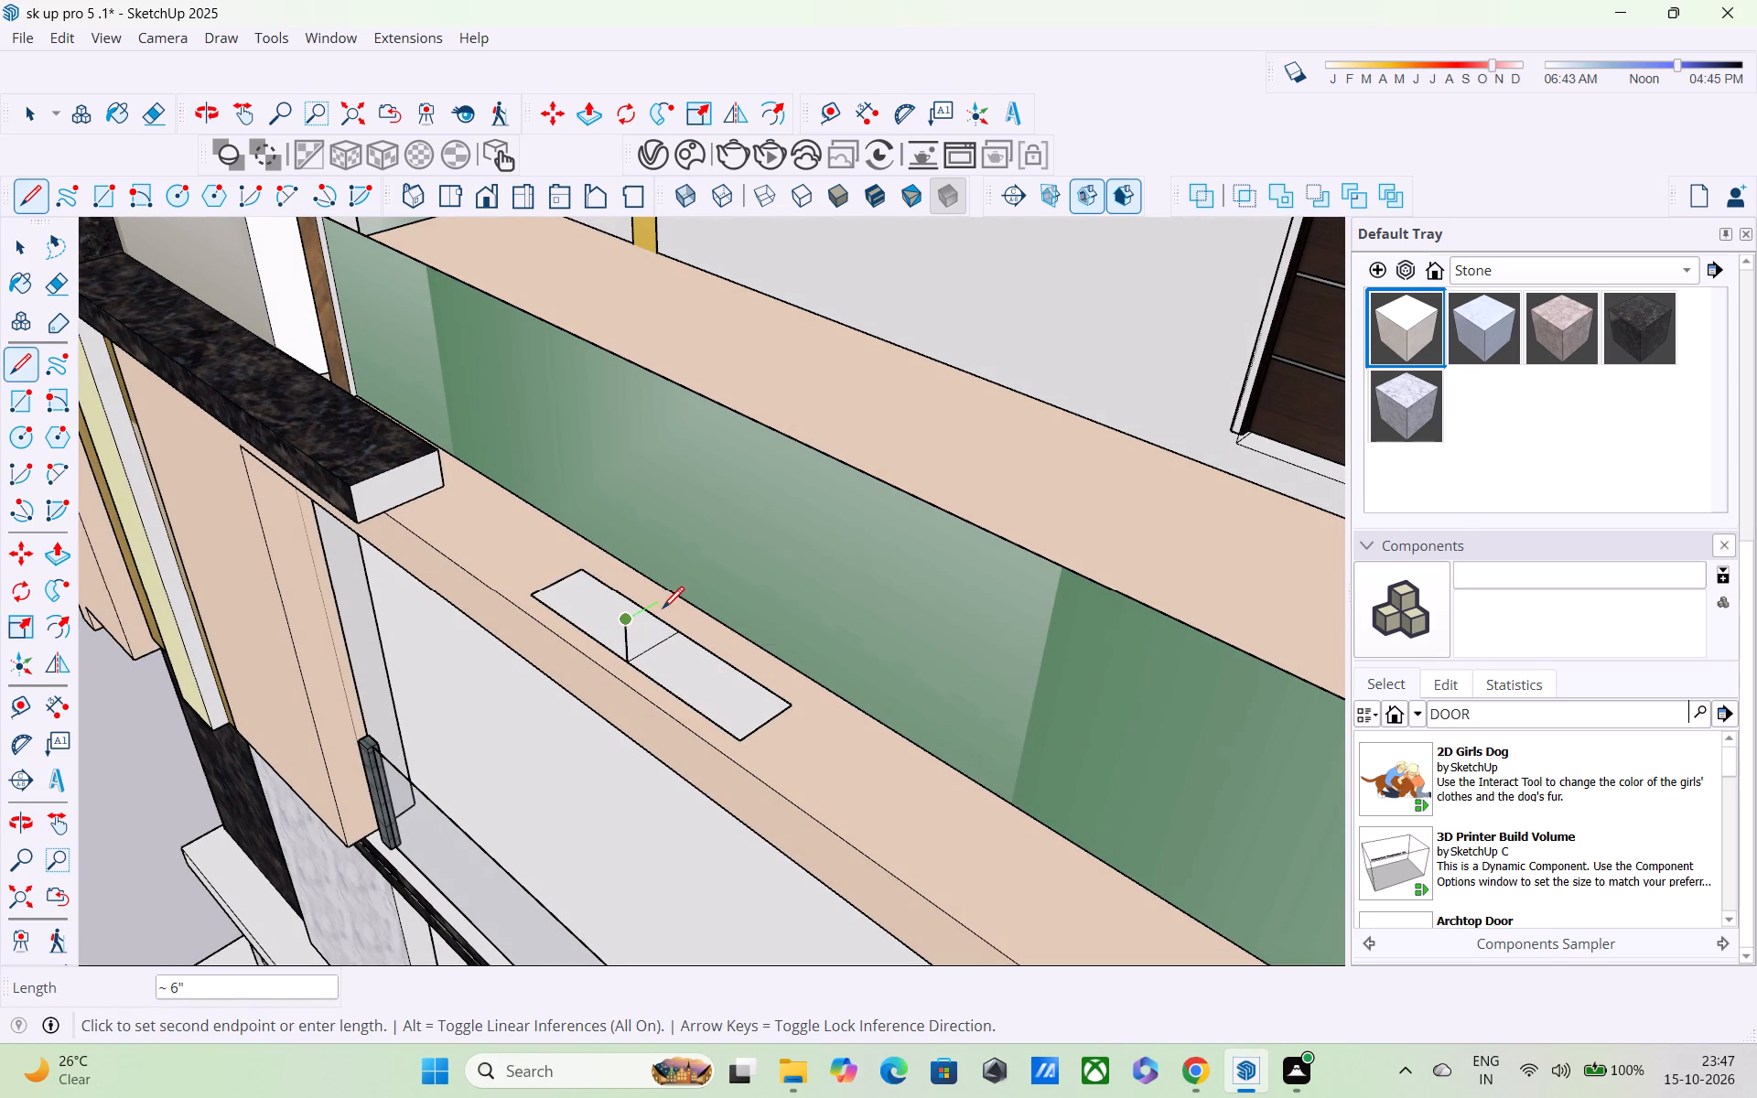
left_click(662, 604)
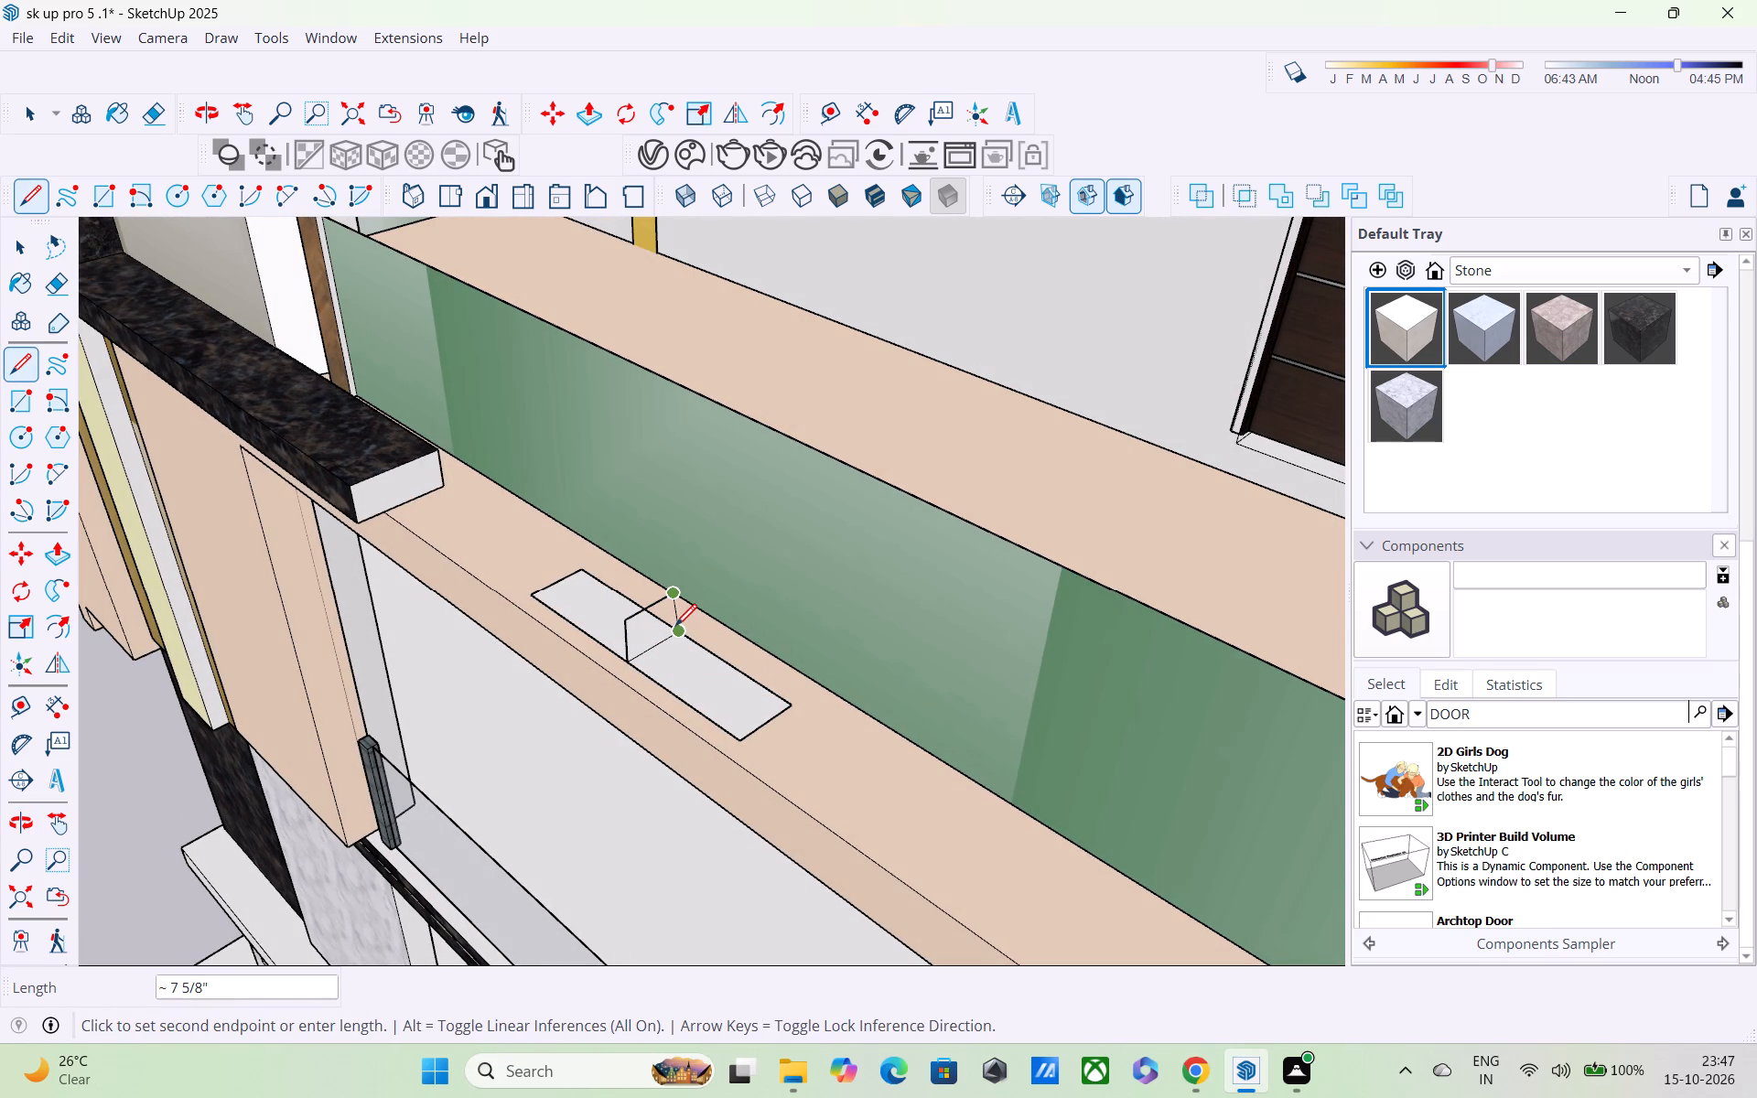
left_click(675, 628)
Connect the rectangle's four corners to the top of the upright frame with sloping lines, forming a two-sided gabled wedge.
middle_click_drag(667, 624, 942, 599)
scroll(830, 577, "up", 3)
left_click(900, 583)
left_click(689, 609)
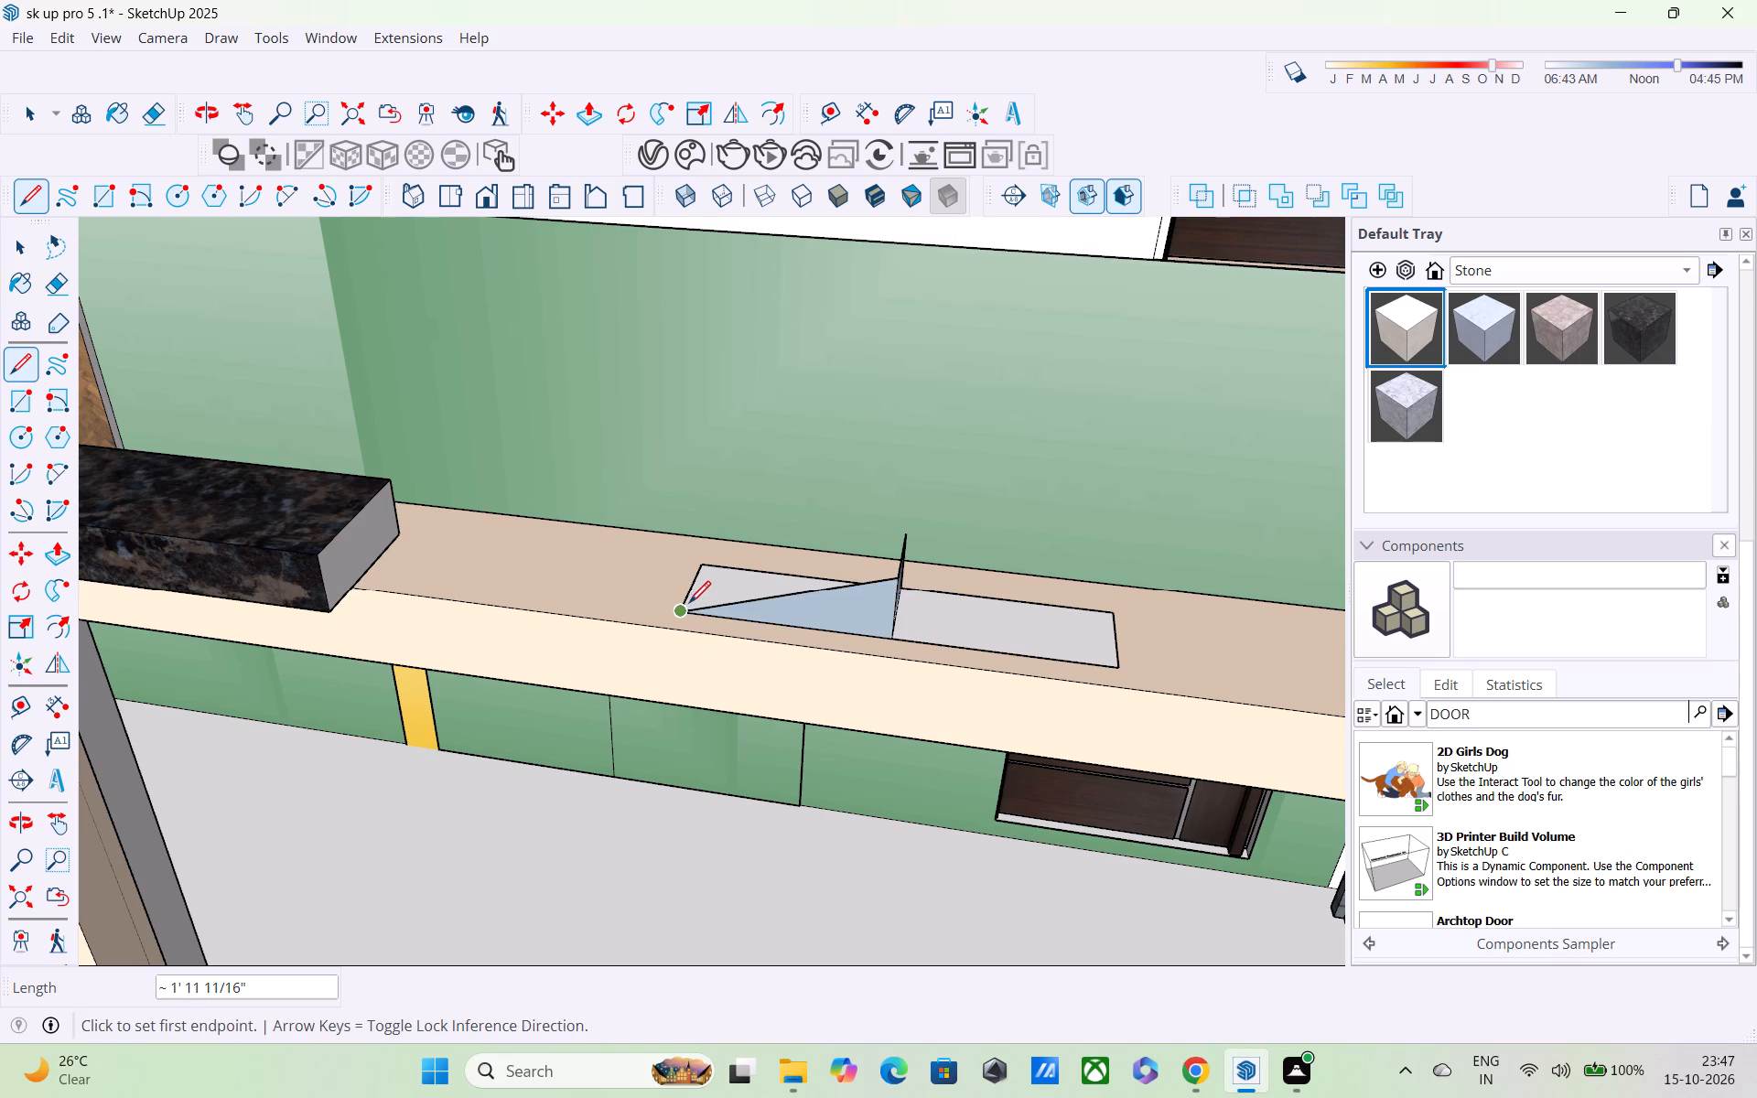
left_click(702, 567)
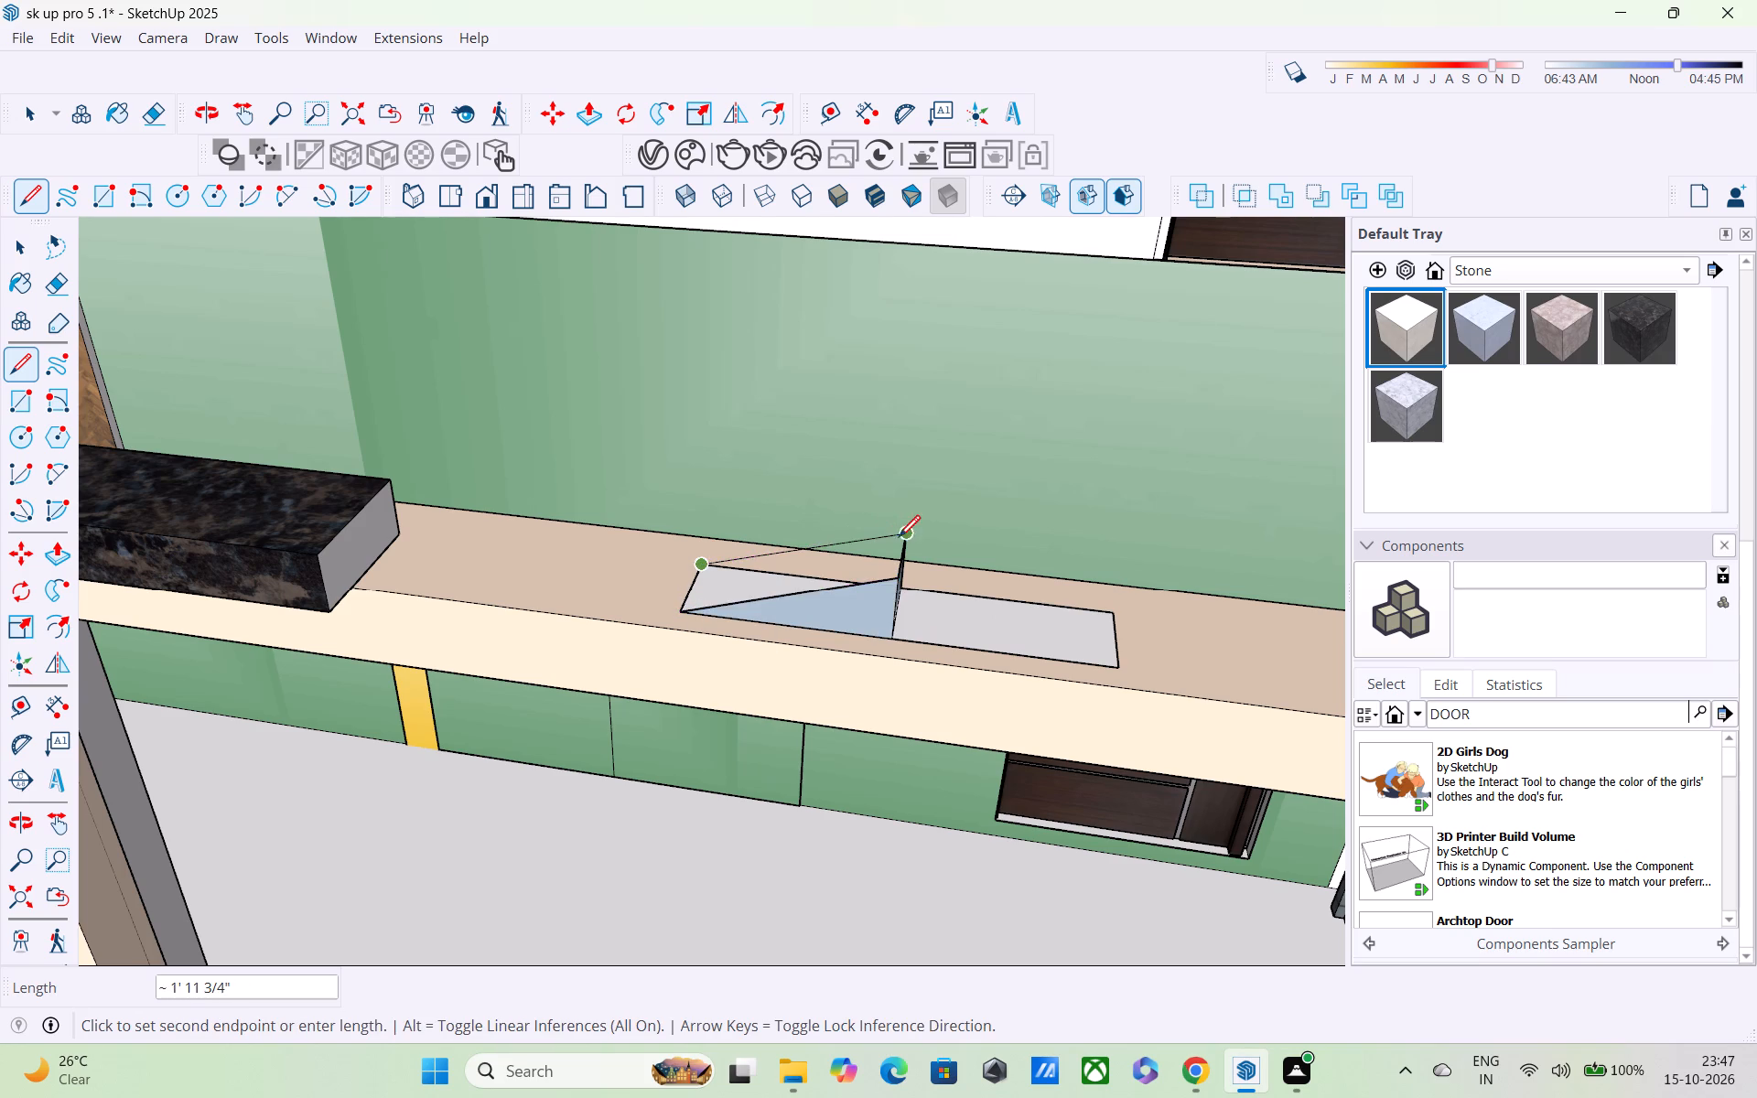
left_click(900, 539)
left_click(900, 576)
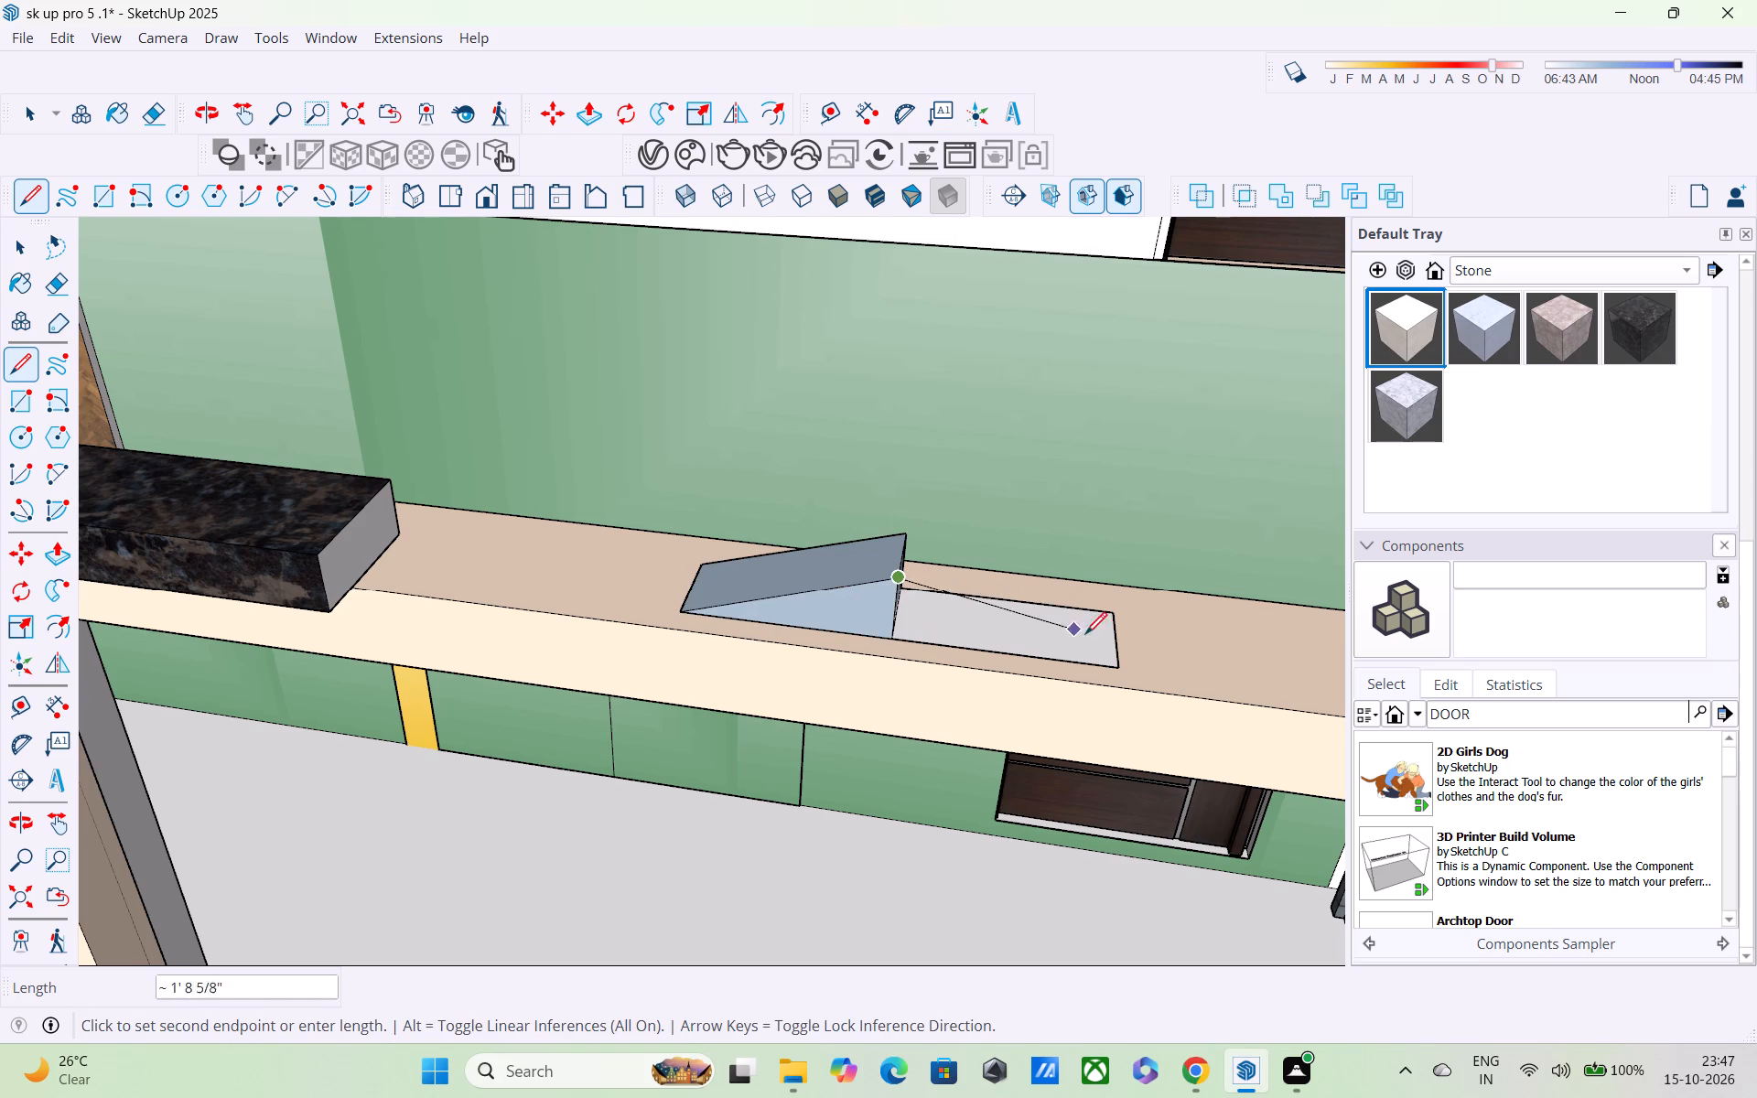
left_click(1121, 661)
left_click(1112, 612)
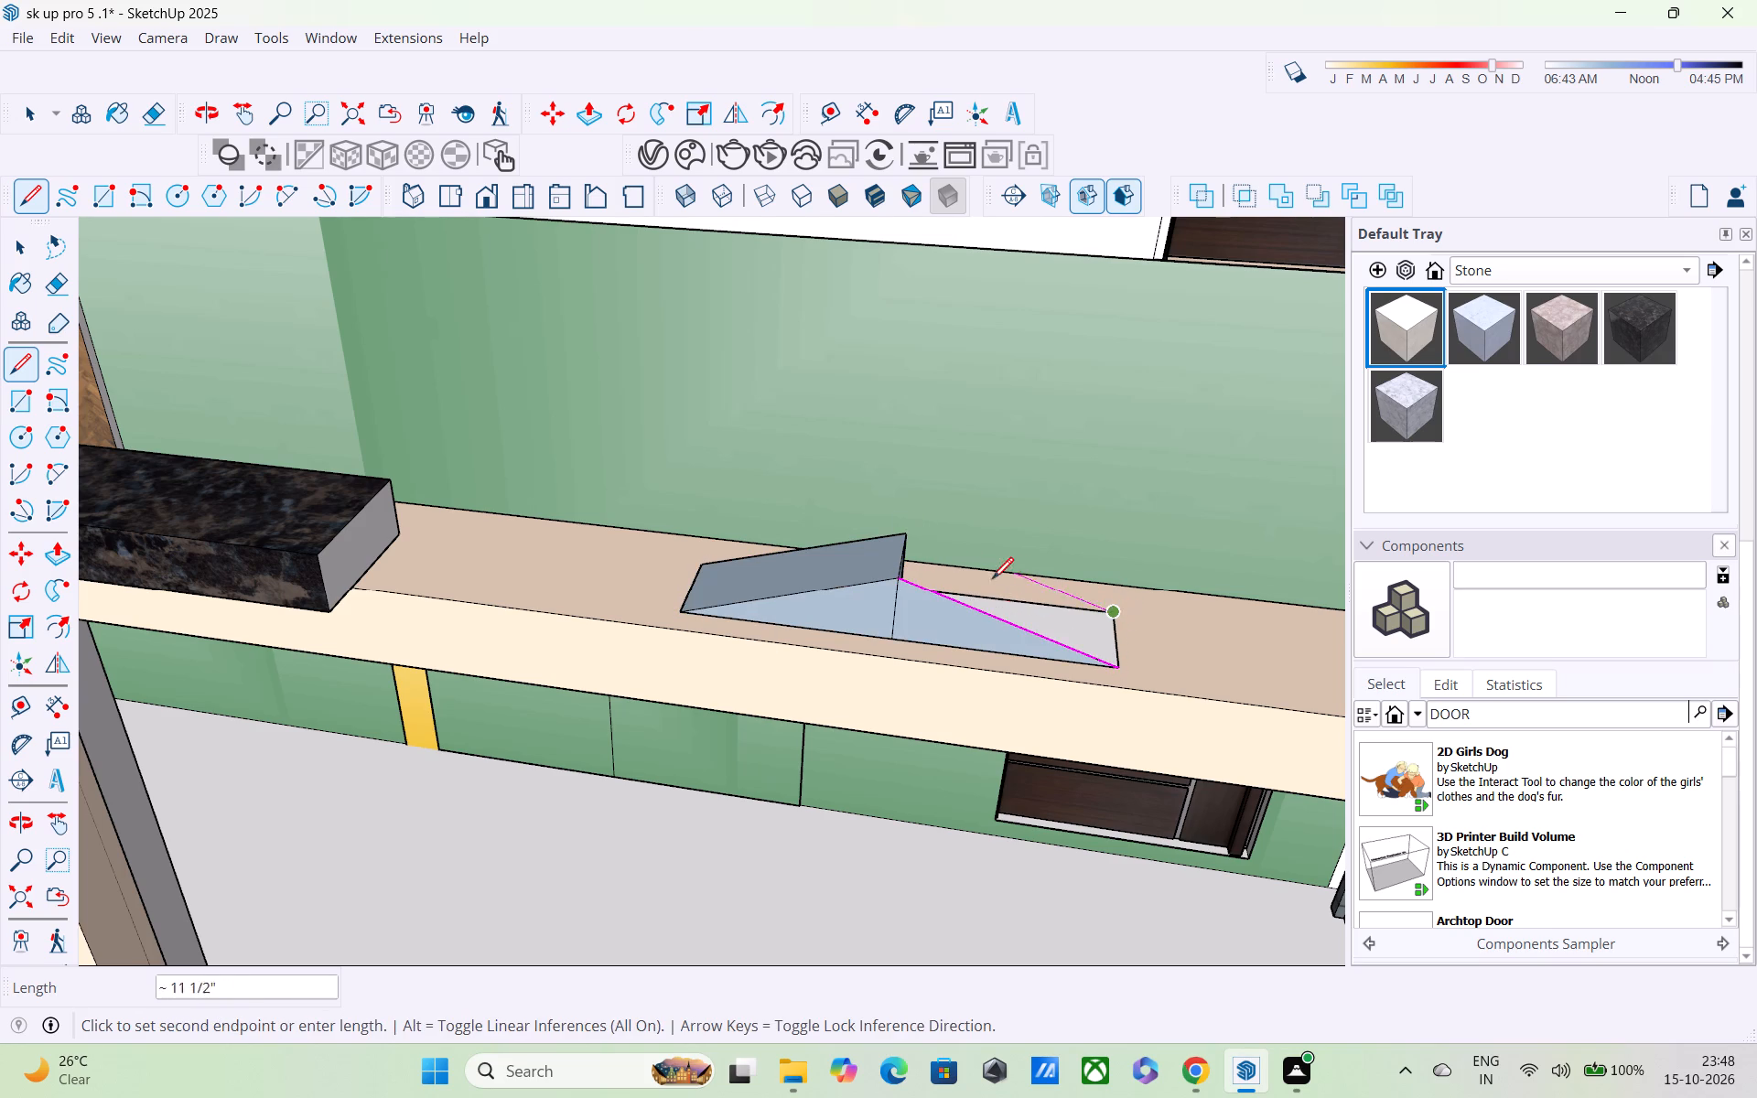
left_click(912, 536)
Draw a circle of about 3" radius on each of the wedge's two sloping faces.
middle_click_drag(947, 613, 996, 642)
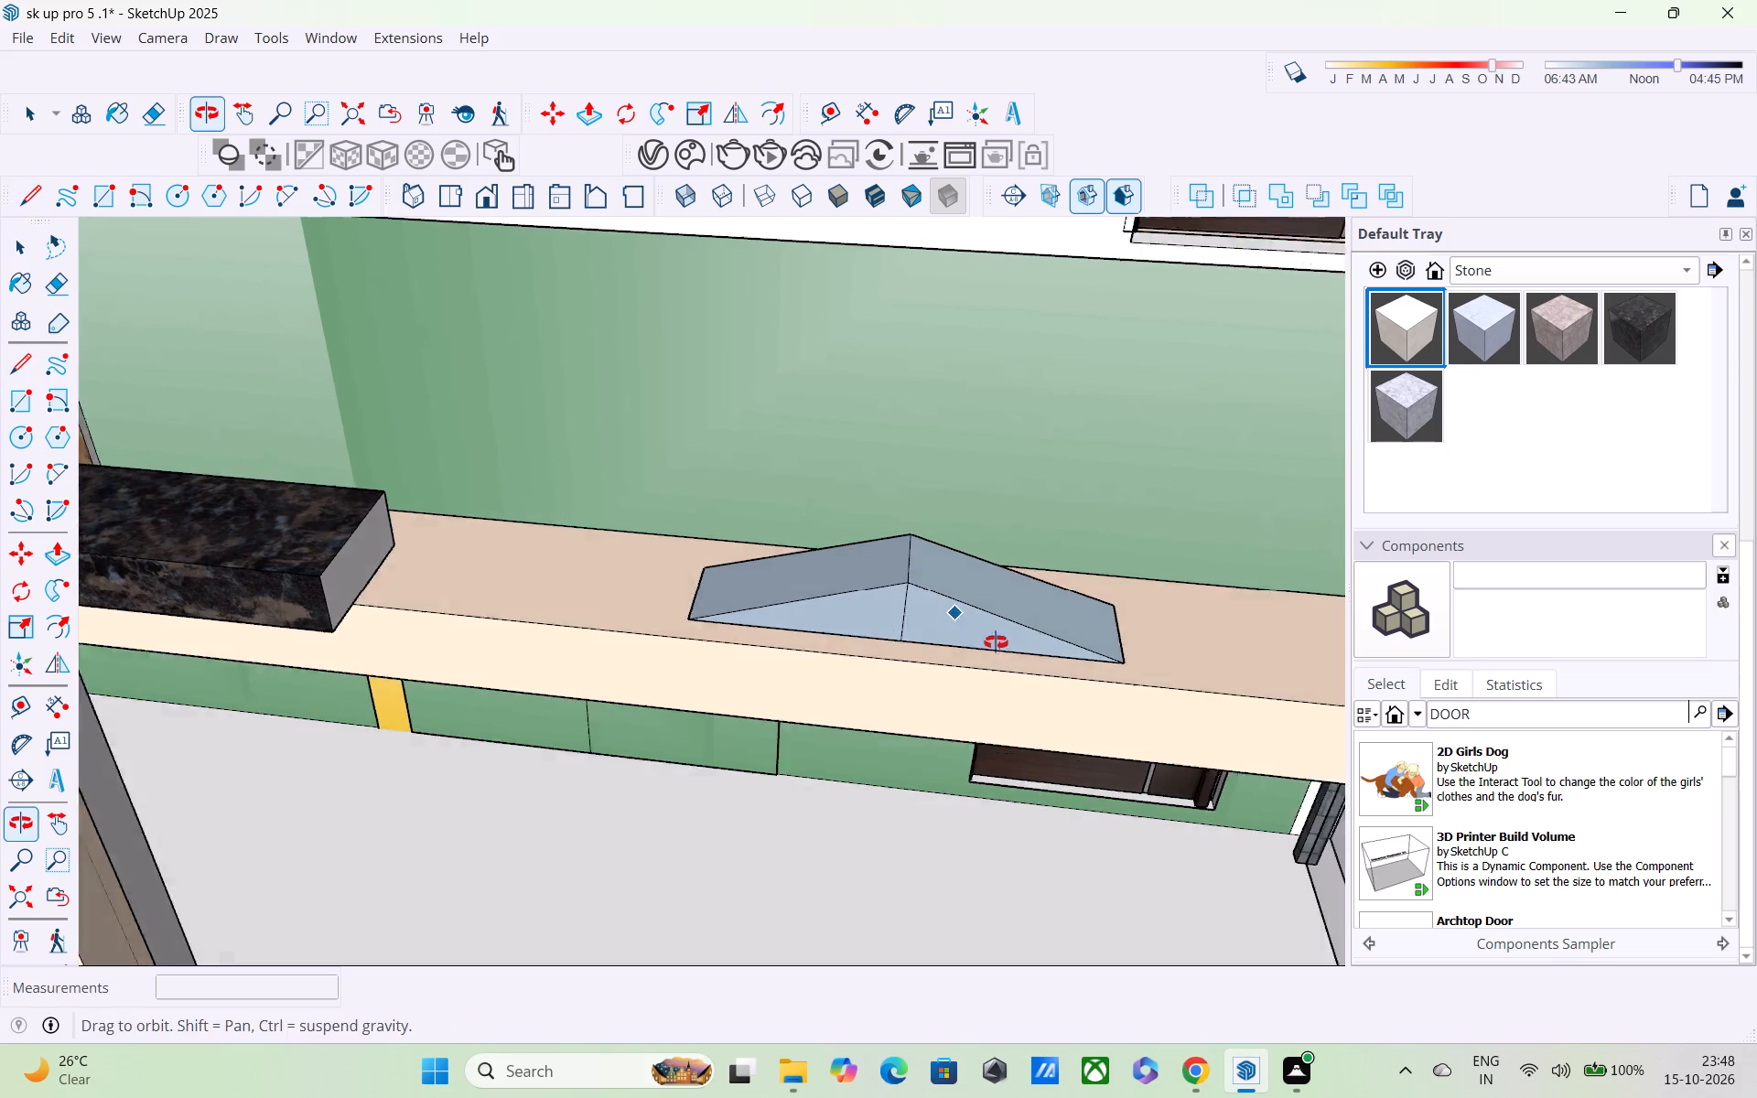
middle_click_drag(996, 642, 1028, 655)
key("c")
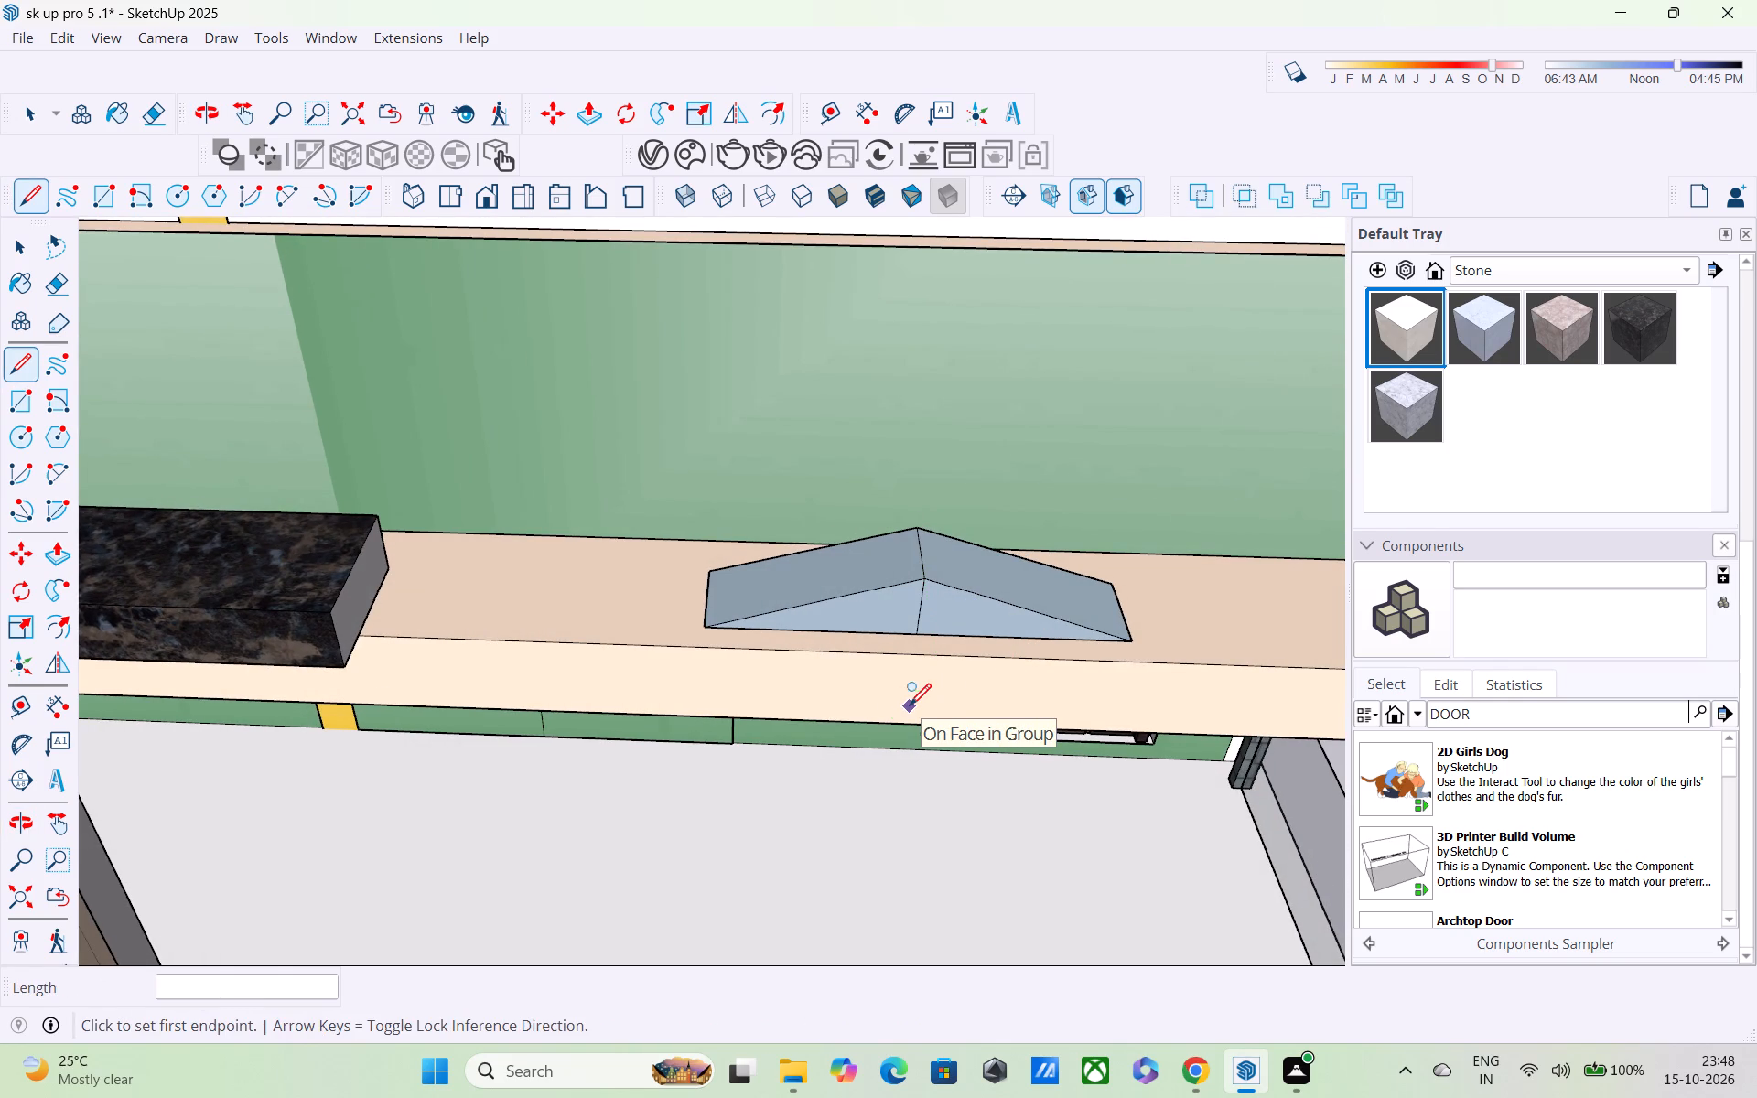
left_click(829, 575)
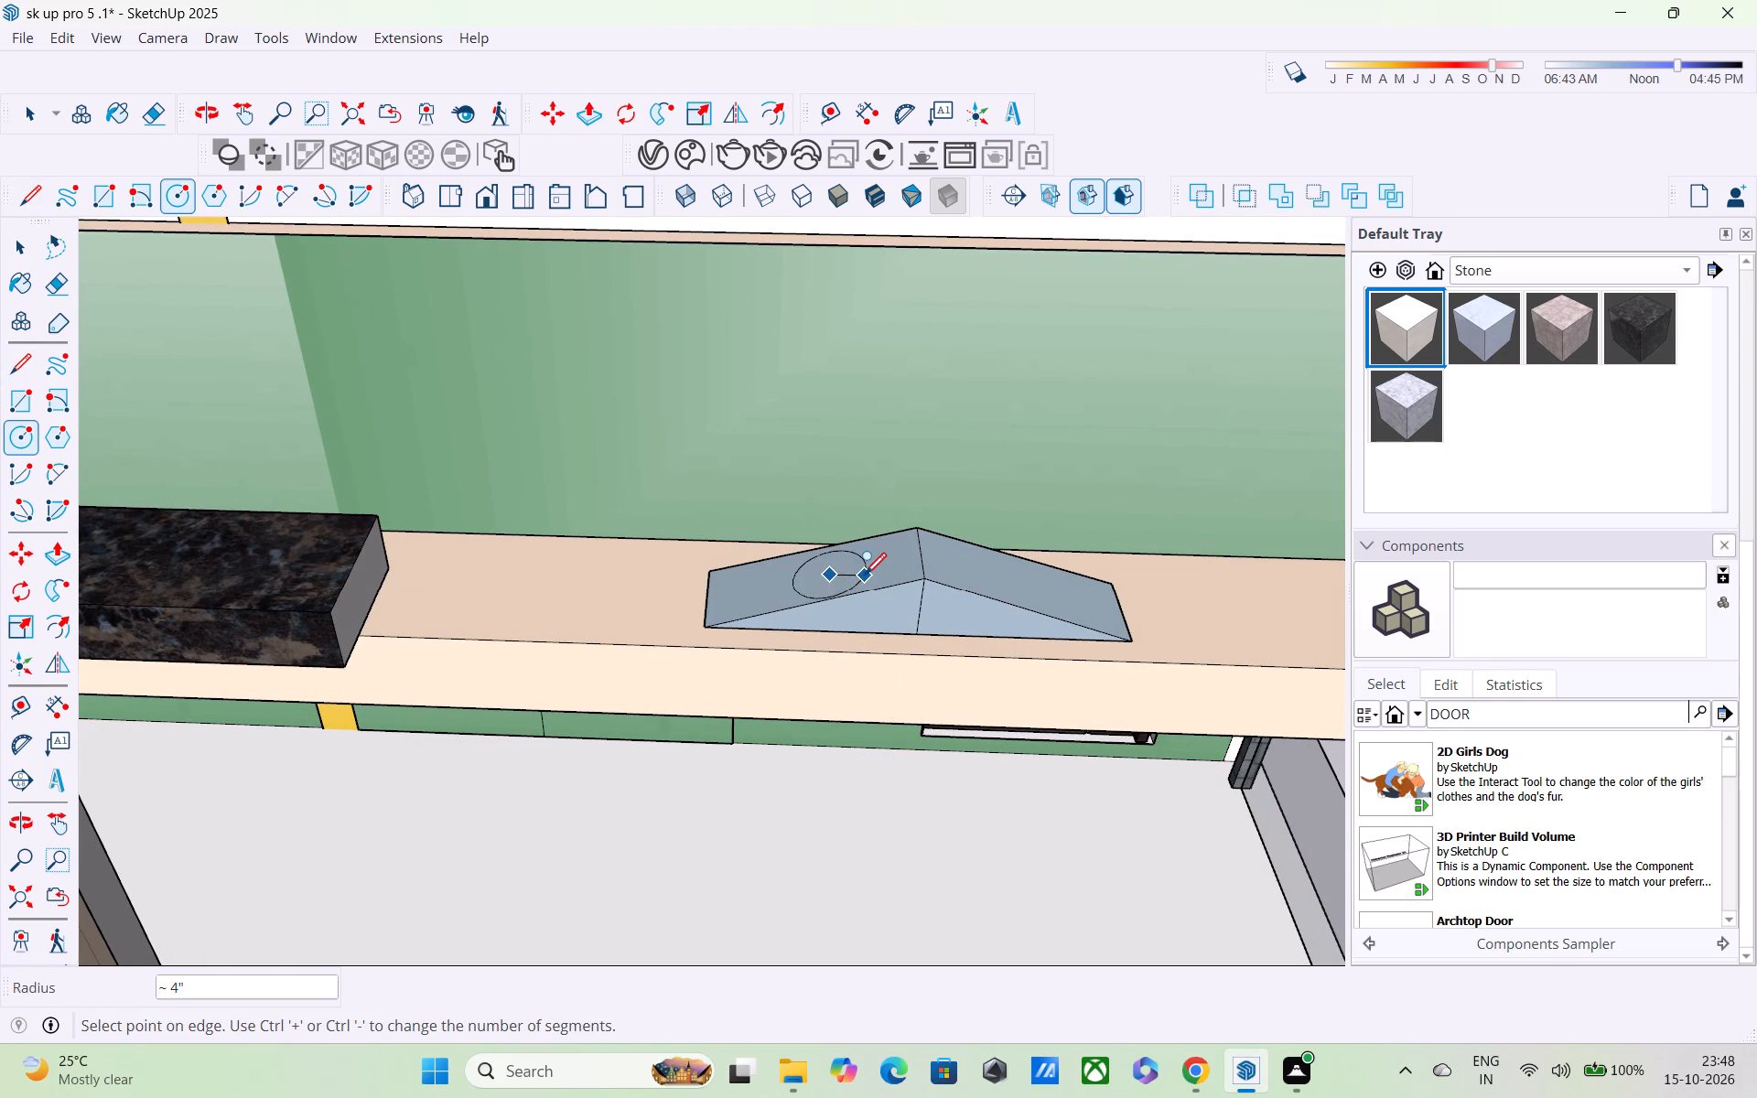
left_click(858, 571)
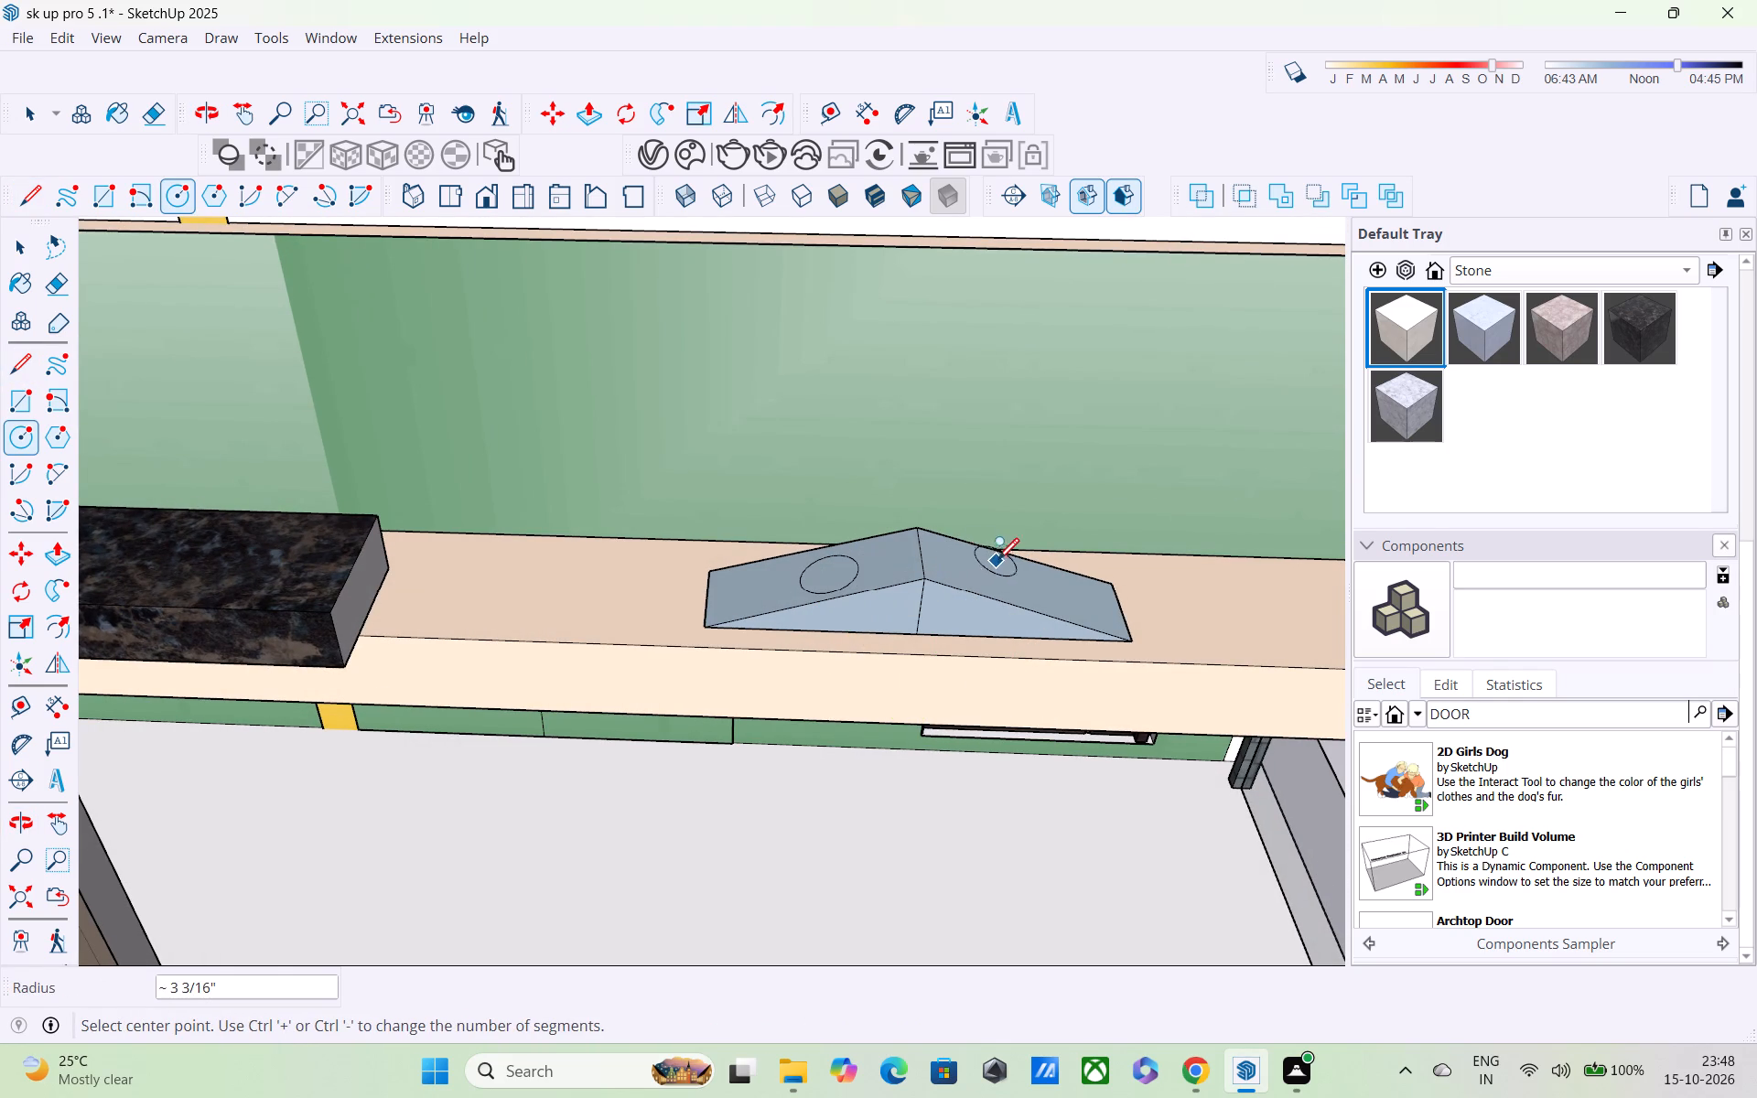
left_click(1009, 576)
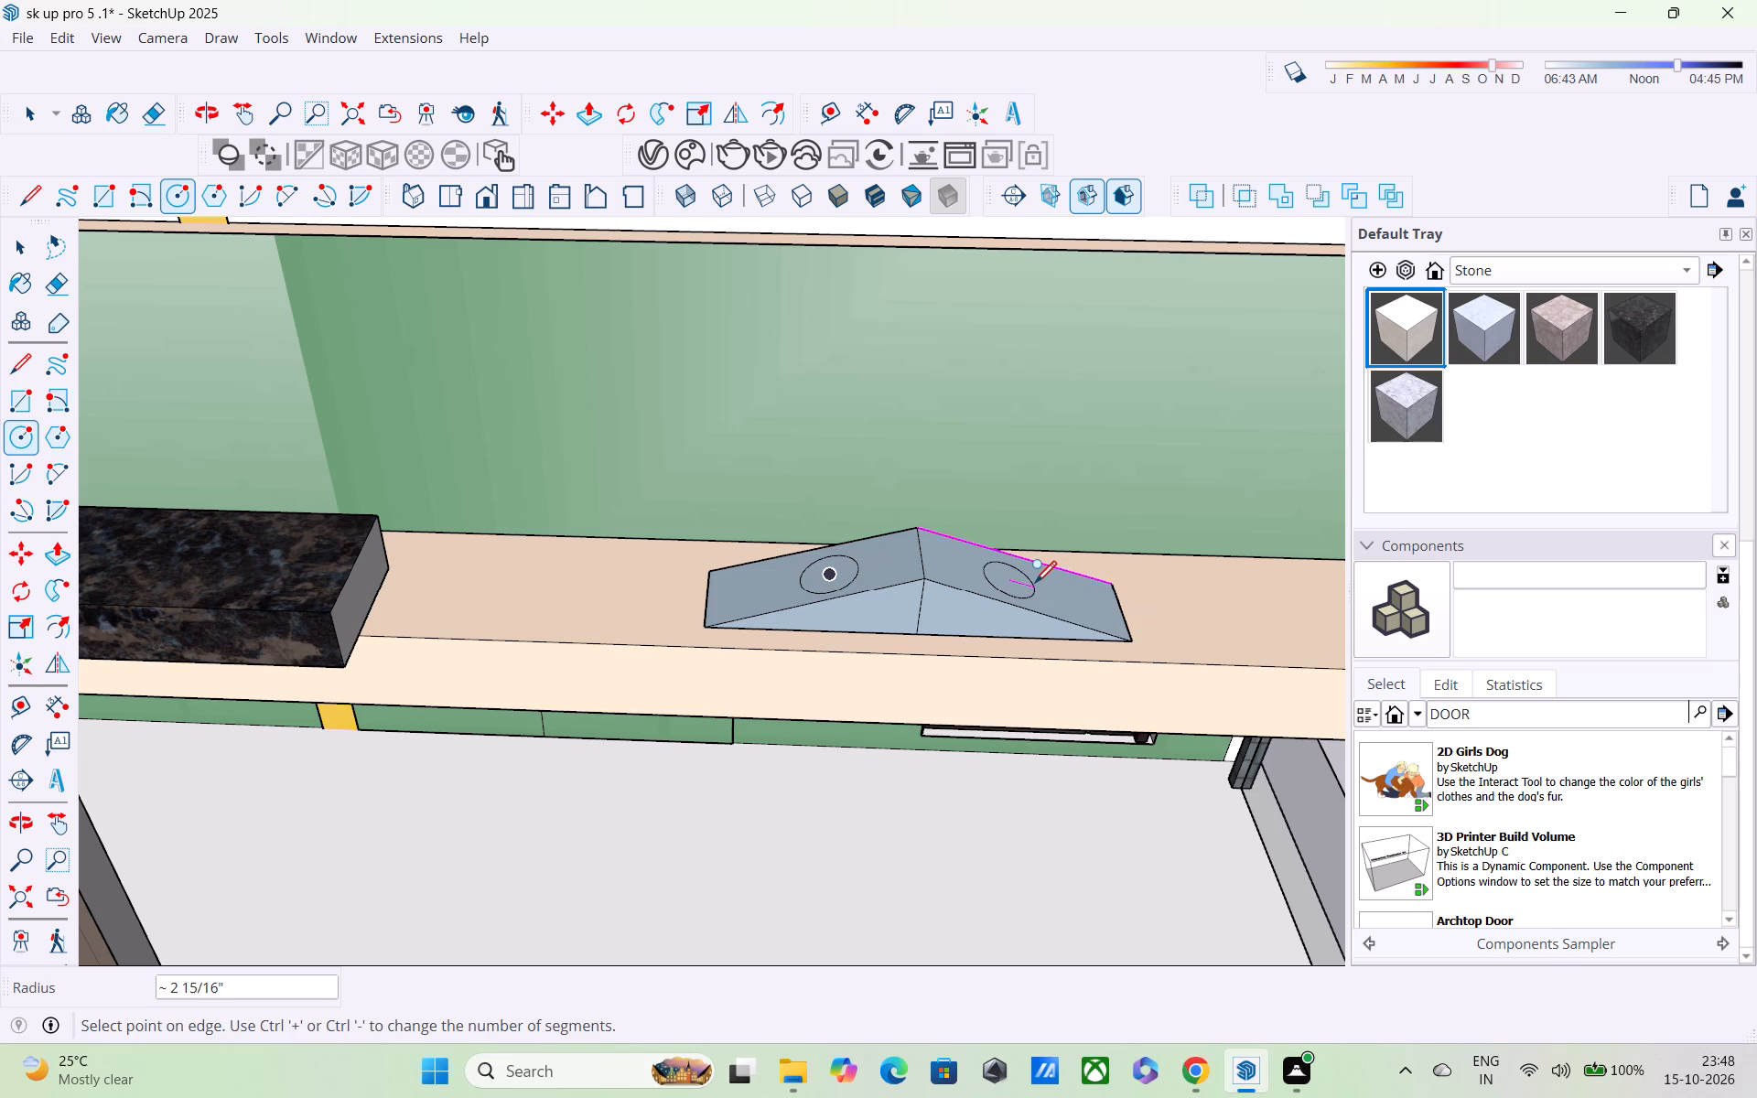
left_click(1036, 585)
Examine the wedge on the balcony ledge against the whole front facade from several angles and distances.
scroll(1036, 580, "down", 9)
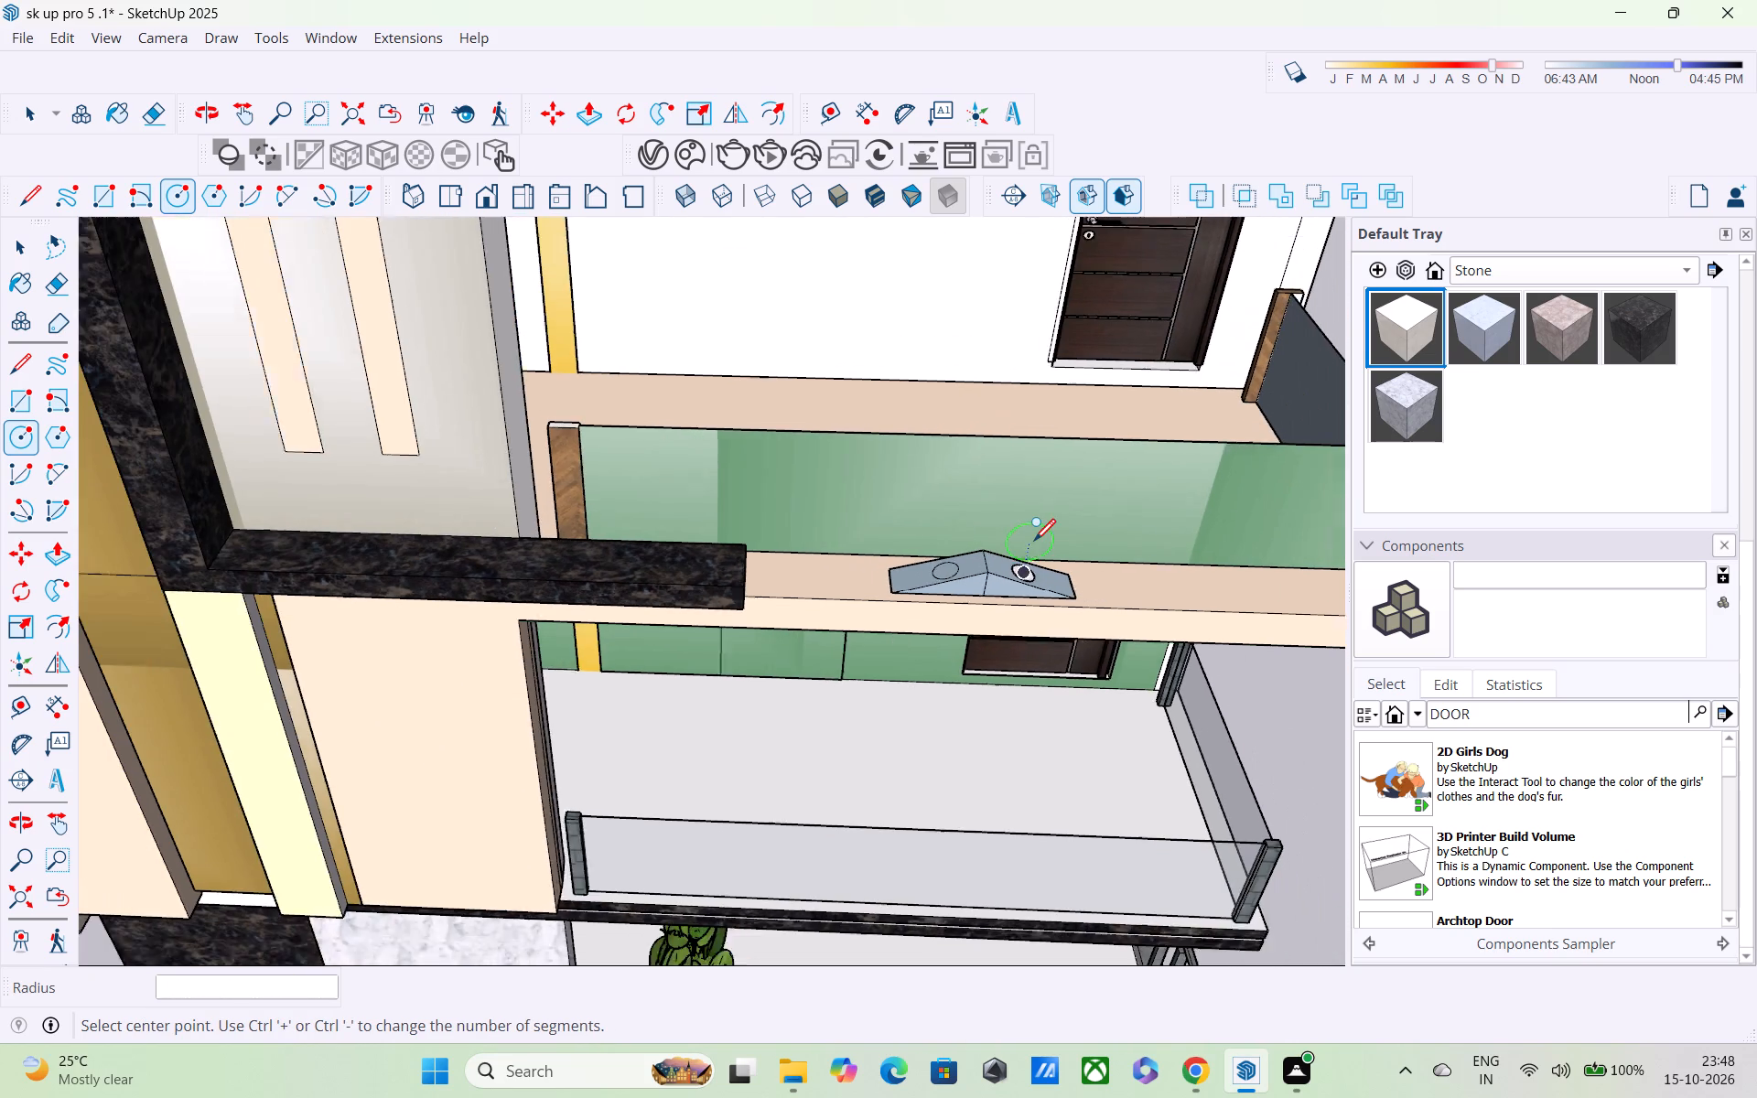
scroll(1034, 543, "down", 6)
middle_click_drag(1024, 537, 961, 462)
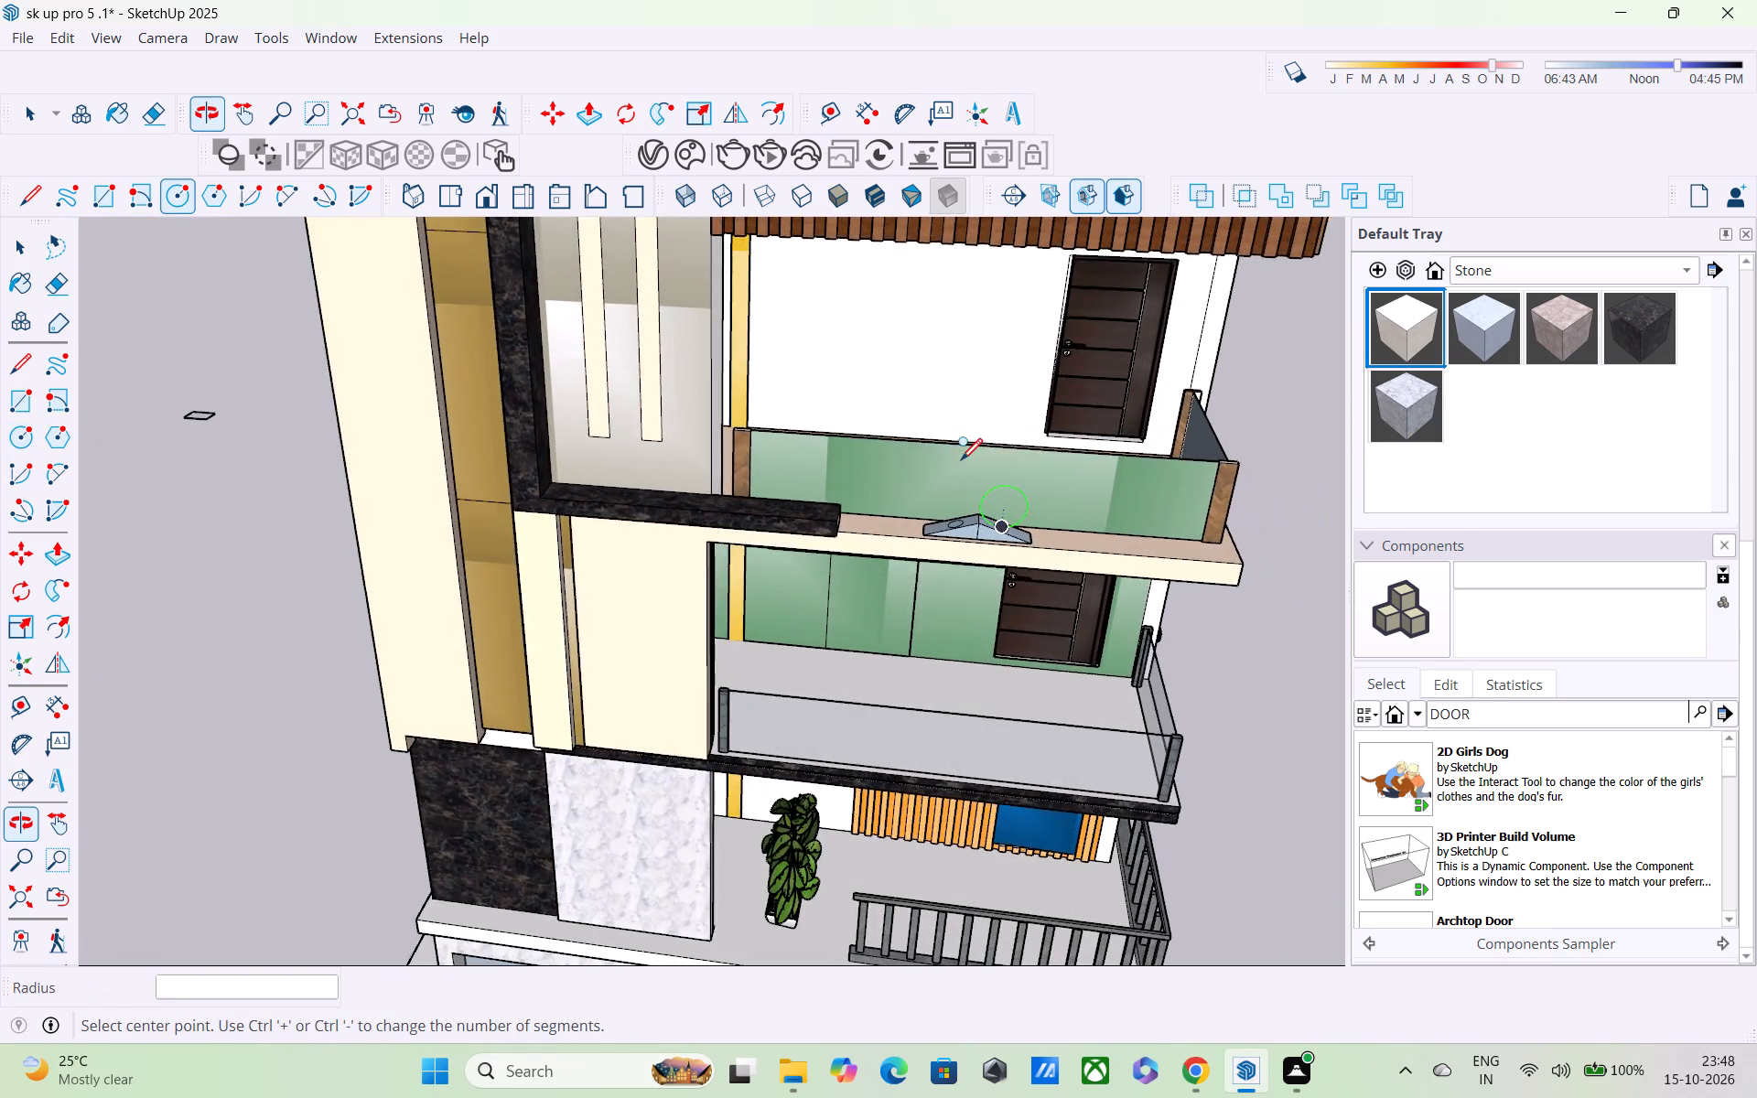
scroll(961, 462, "down", 20)
scroll(961, 462, "down", 1)
middle_click_drag(968, 435, 898, 361)
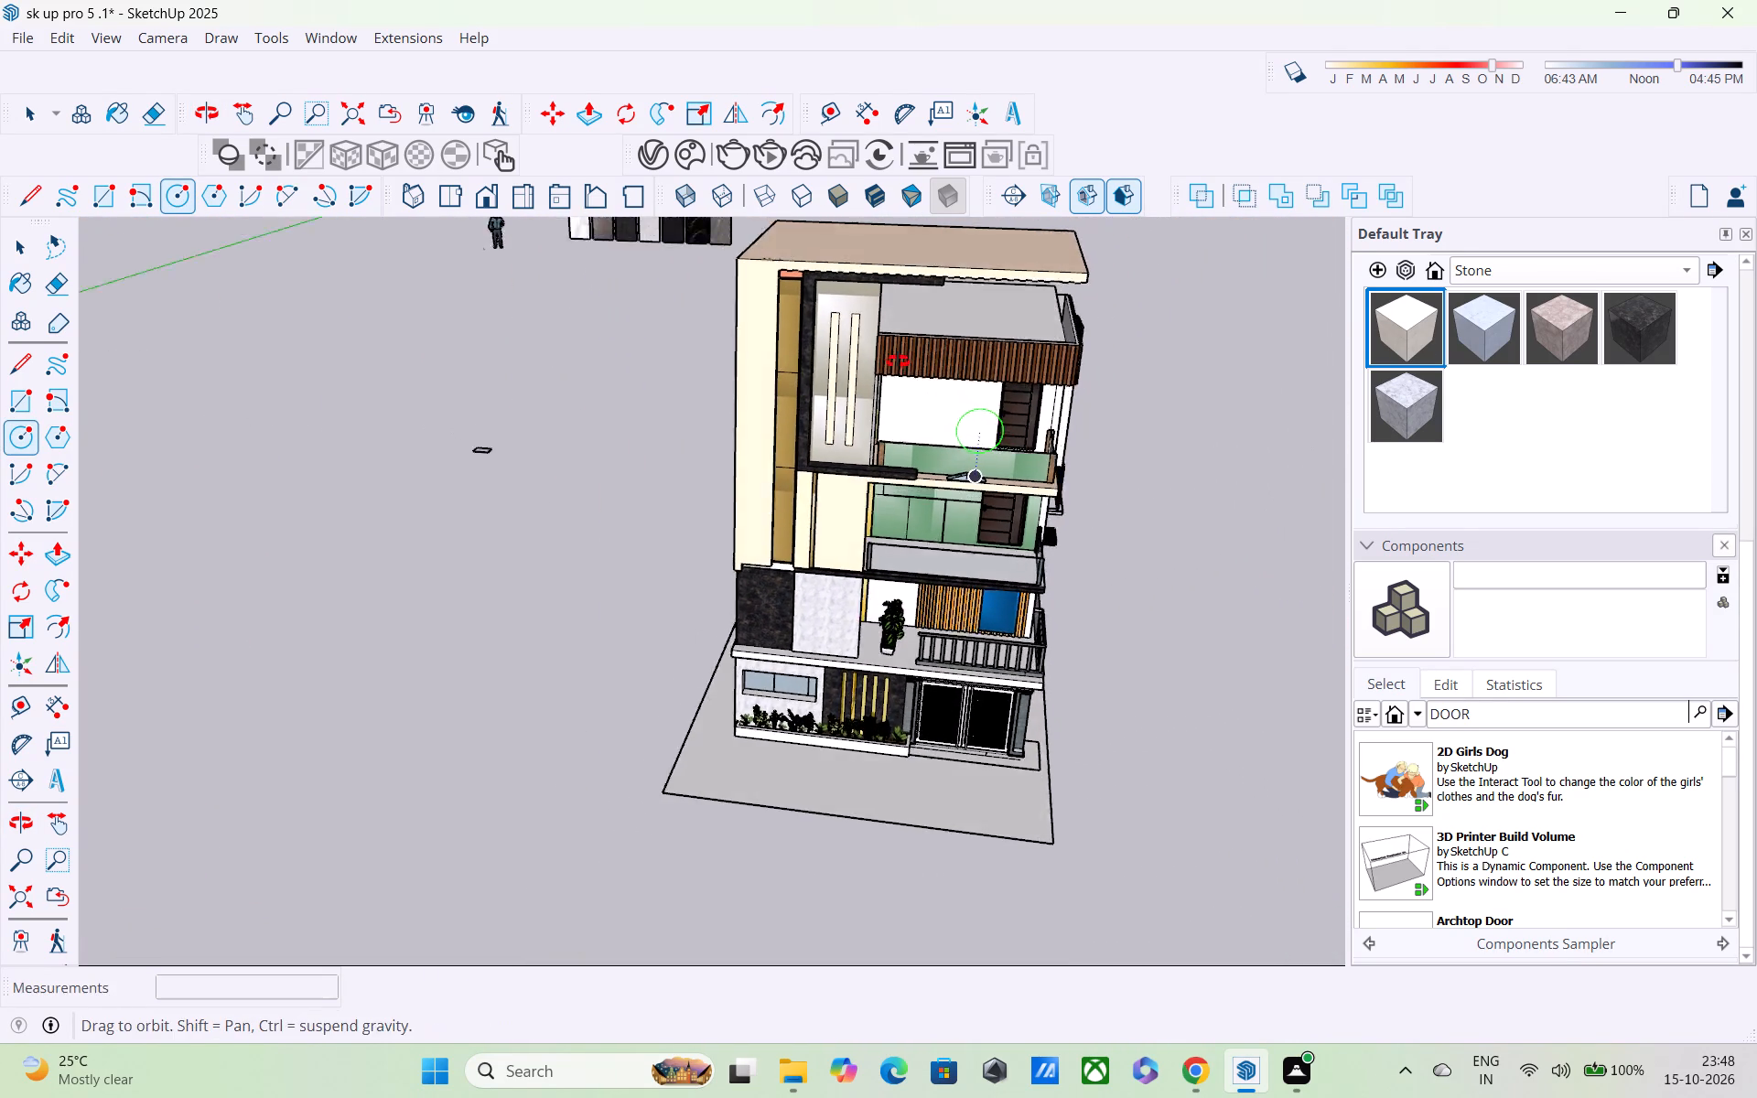
middle_click_drag(898, 361, 895, 358)
middle_click_drag(965, 394, 857, 264)
scroll(964, 408, "up", 5)
middle_click_drag(984, 472, 1083, 737)
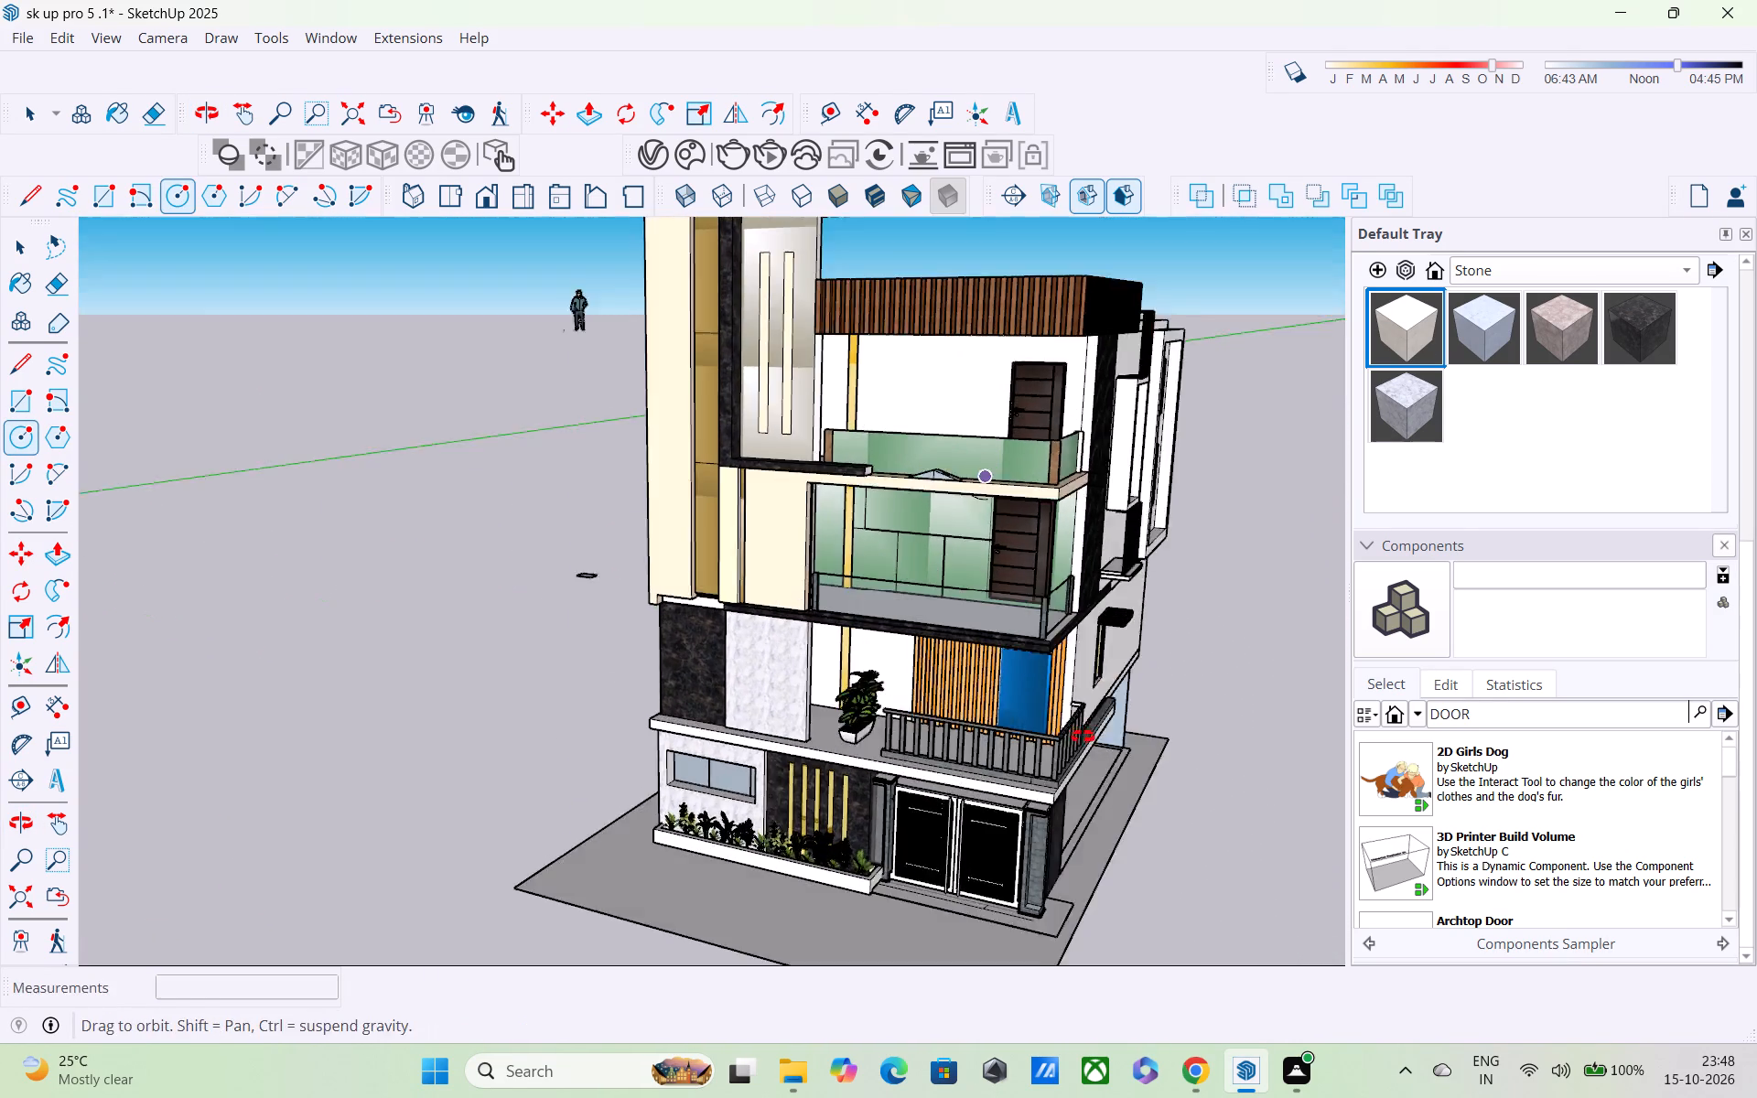
middle_click_drag(1083, 737, 1083, 738)
key("space")
scroll(1007, 636, "up", 5)
middle_click_drag(954, 545, 988, 607)
scroll(951, 541, "up", 6)
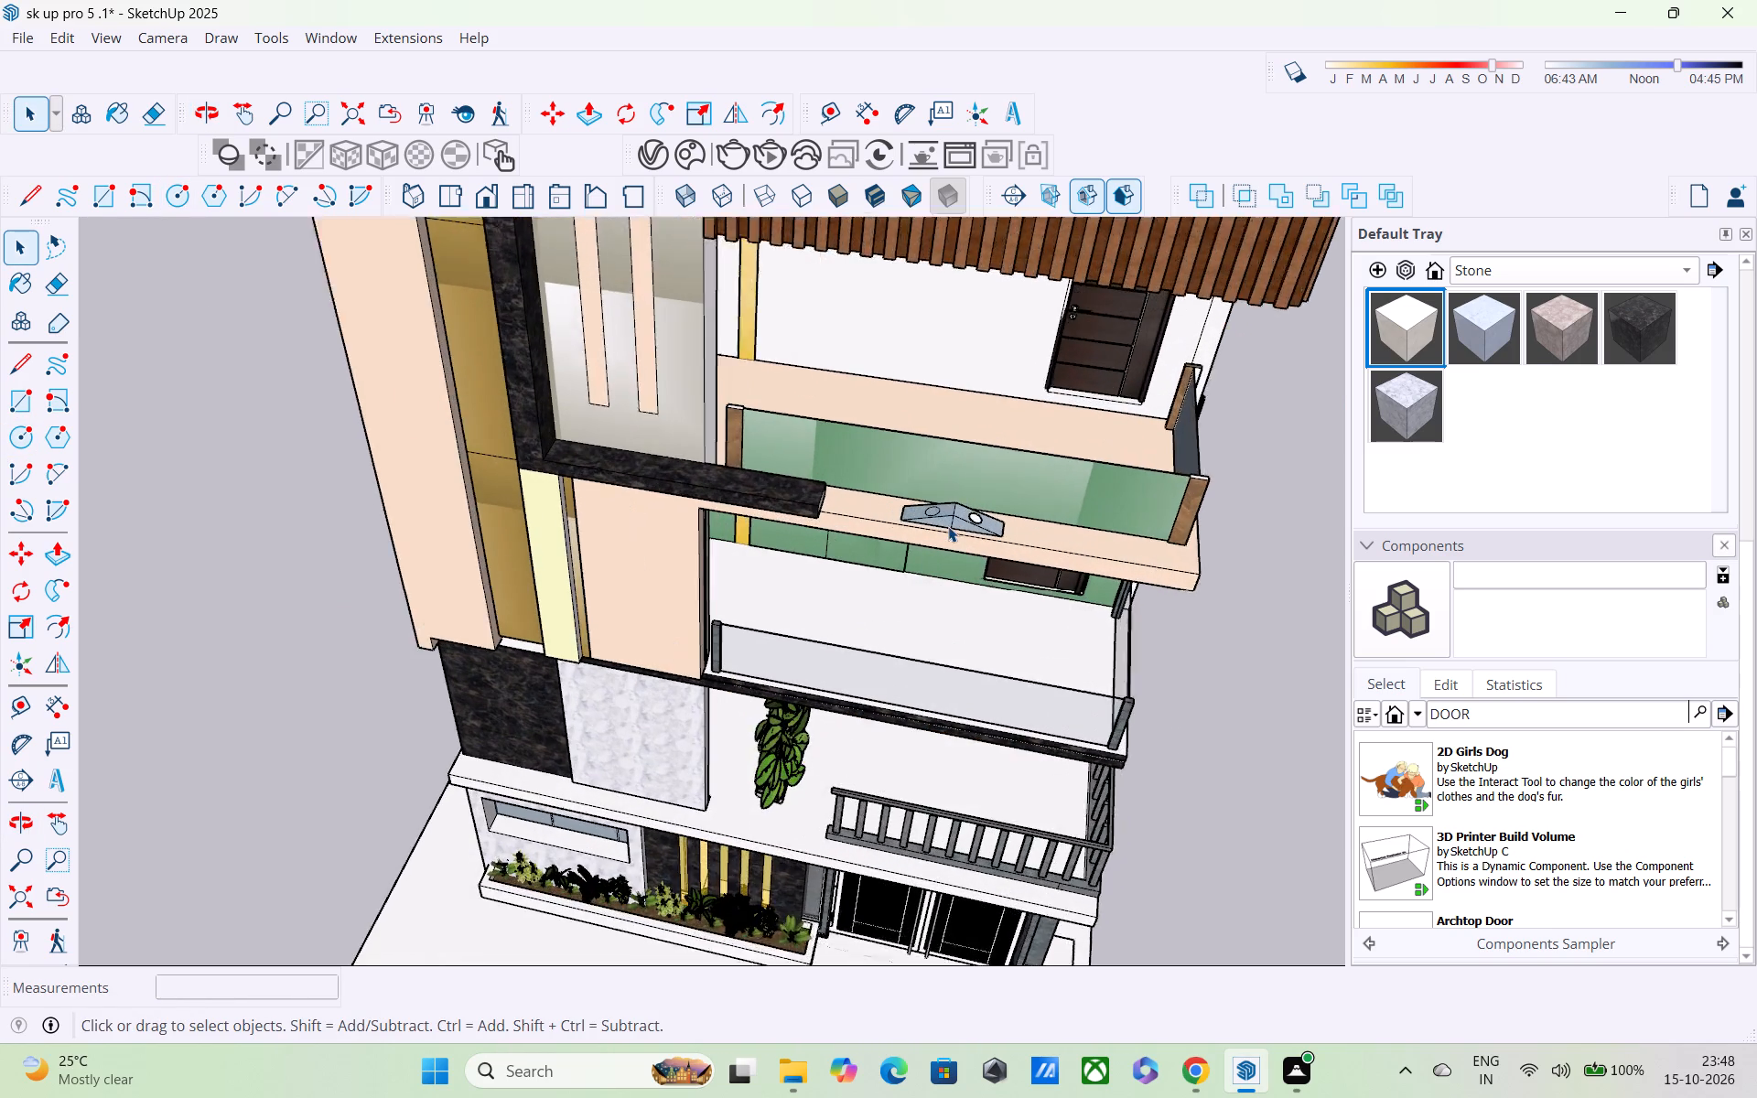
Push/Pull the circle on the wedge face nearer the tall dark-framed window about 20' 5" up to the roof, forming a slanted round column.
scroll(948, 526, "up", 3)
key("p")
scroll(926, 492, "up", 7)
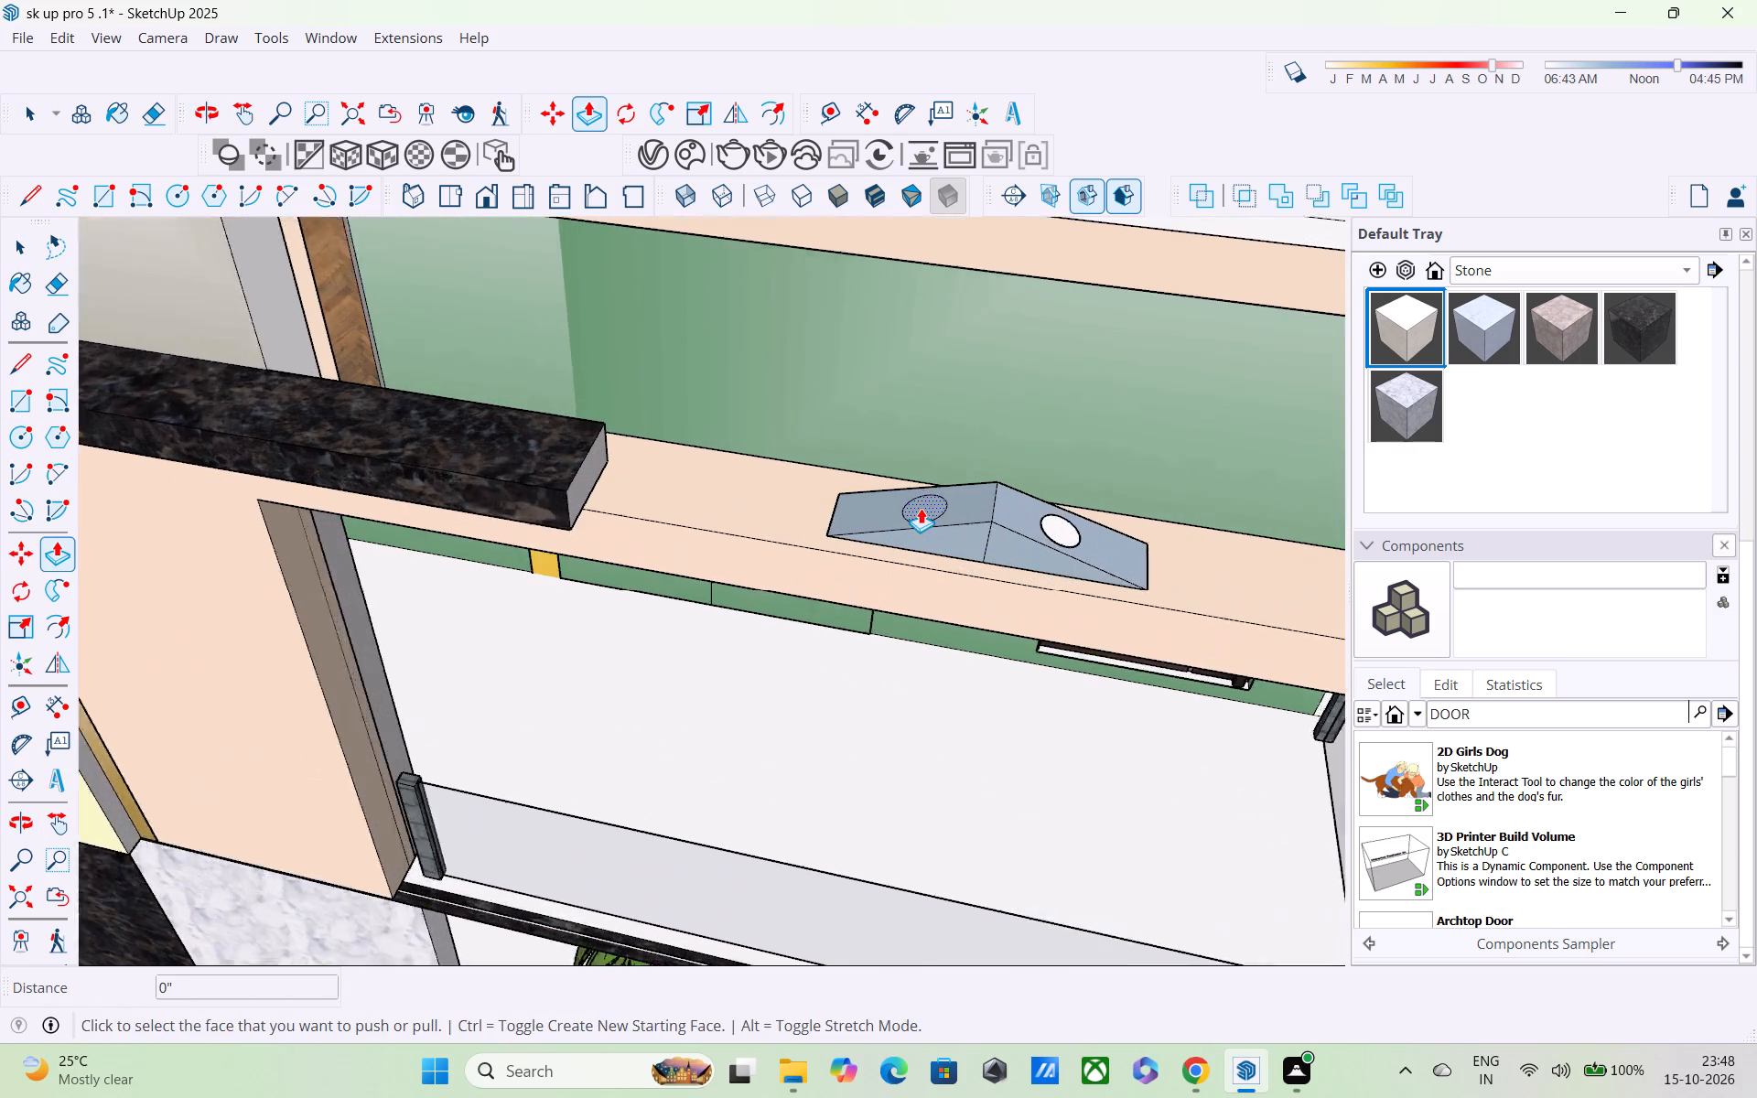
scroll(921, 508, "up", 2)
left_click(921, 497)
scroll(919, 388, "down", 6)
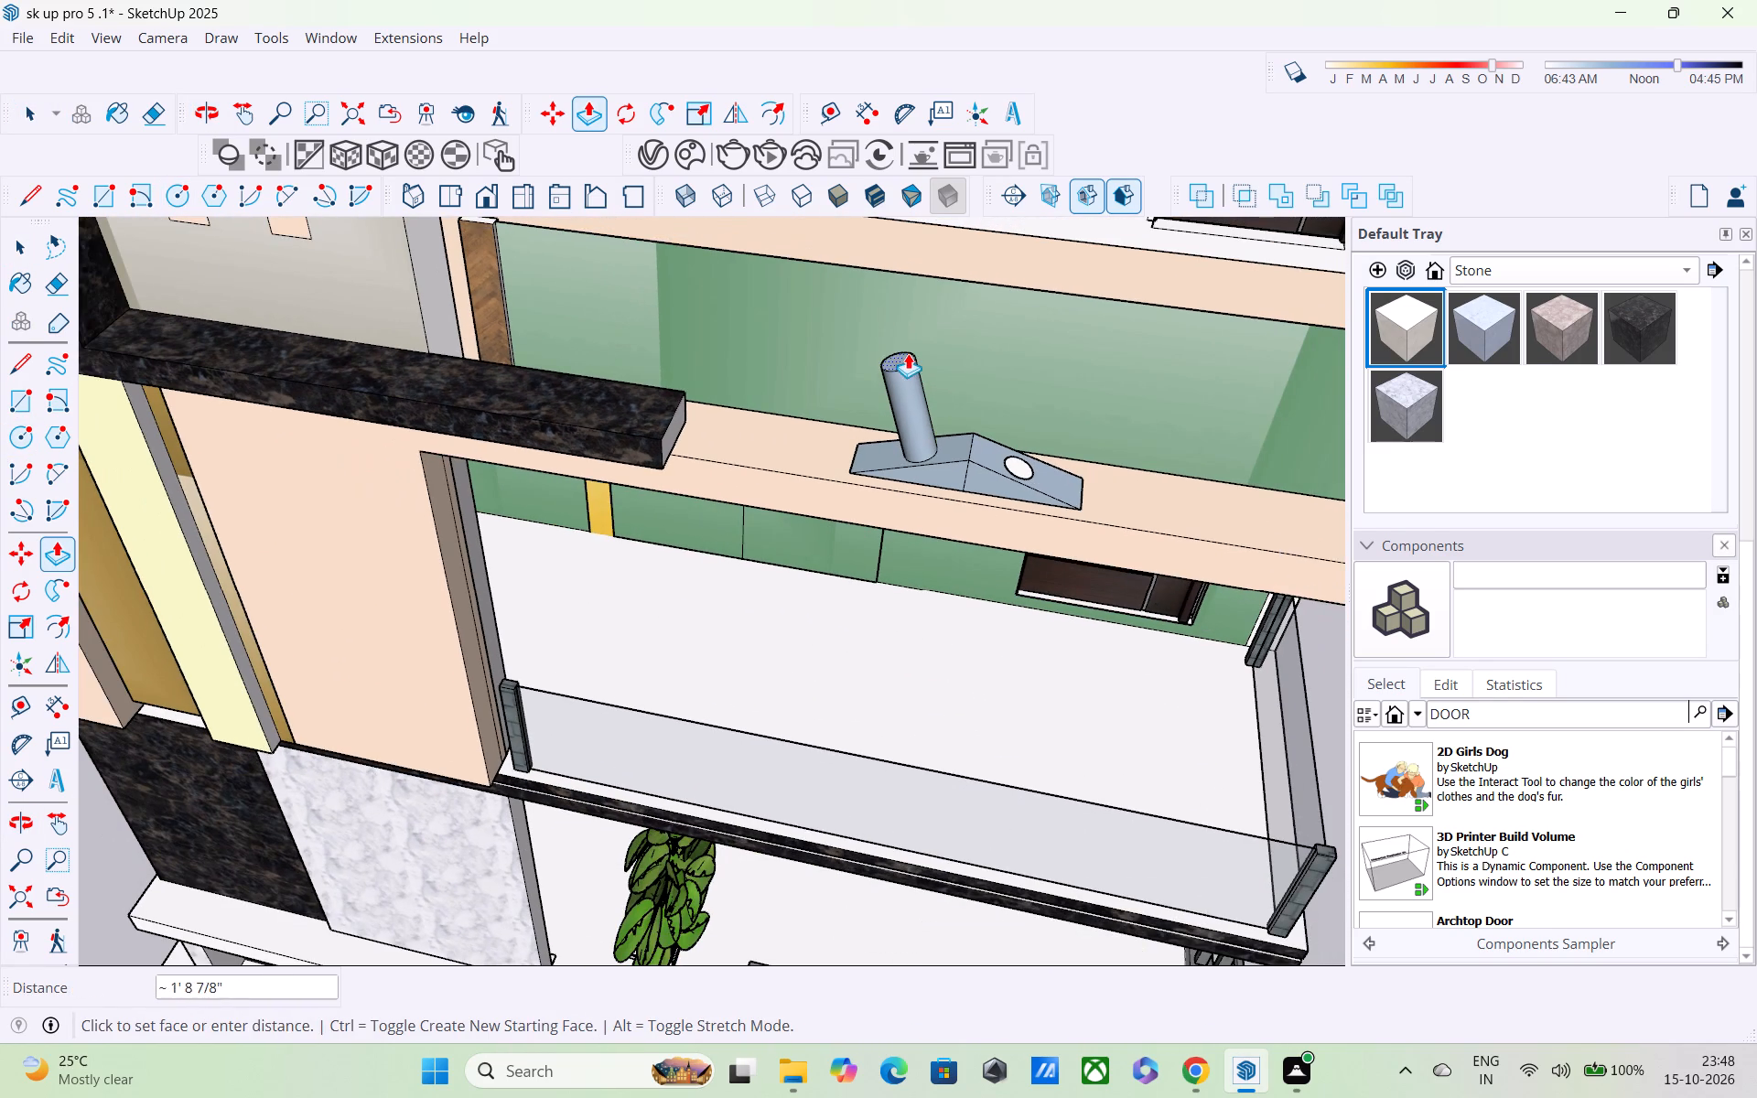
middle_click_drag(900, 346, 997, 616, "shift")
scroll(997, 616, "up", 1, "shift")
scroll(997, 560, "down", 10)
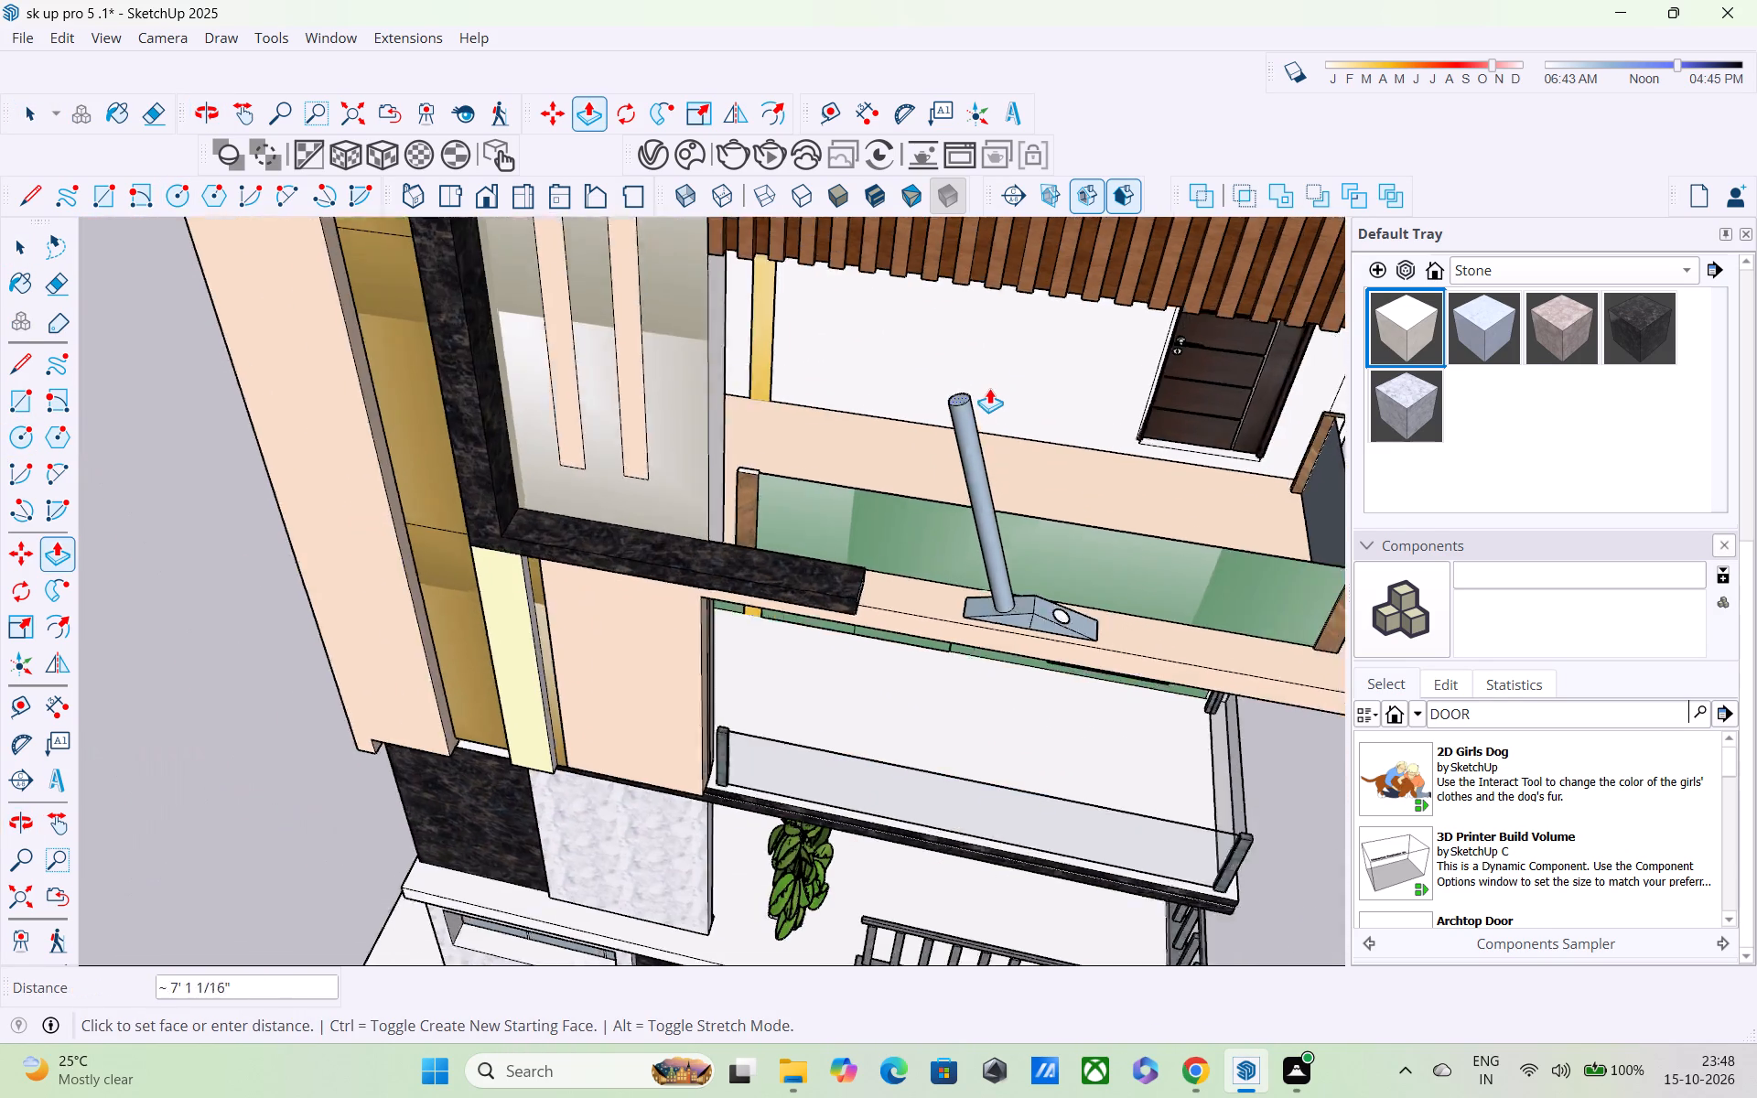
scroll(989, 388, "down", 2)
middle_click_drag(987, 352, 1046, 509, "shift")
scroll(1033, 253, "down", 2)
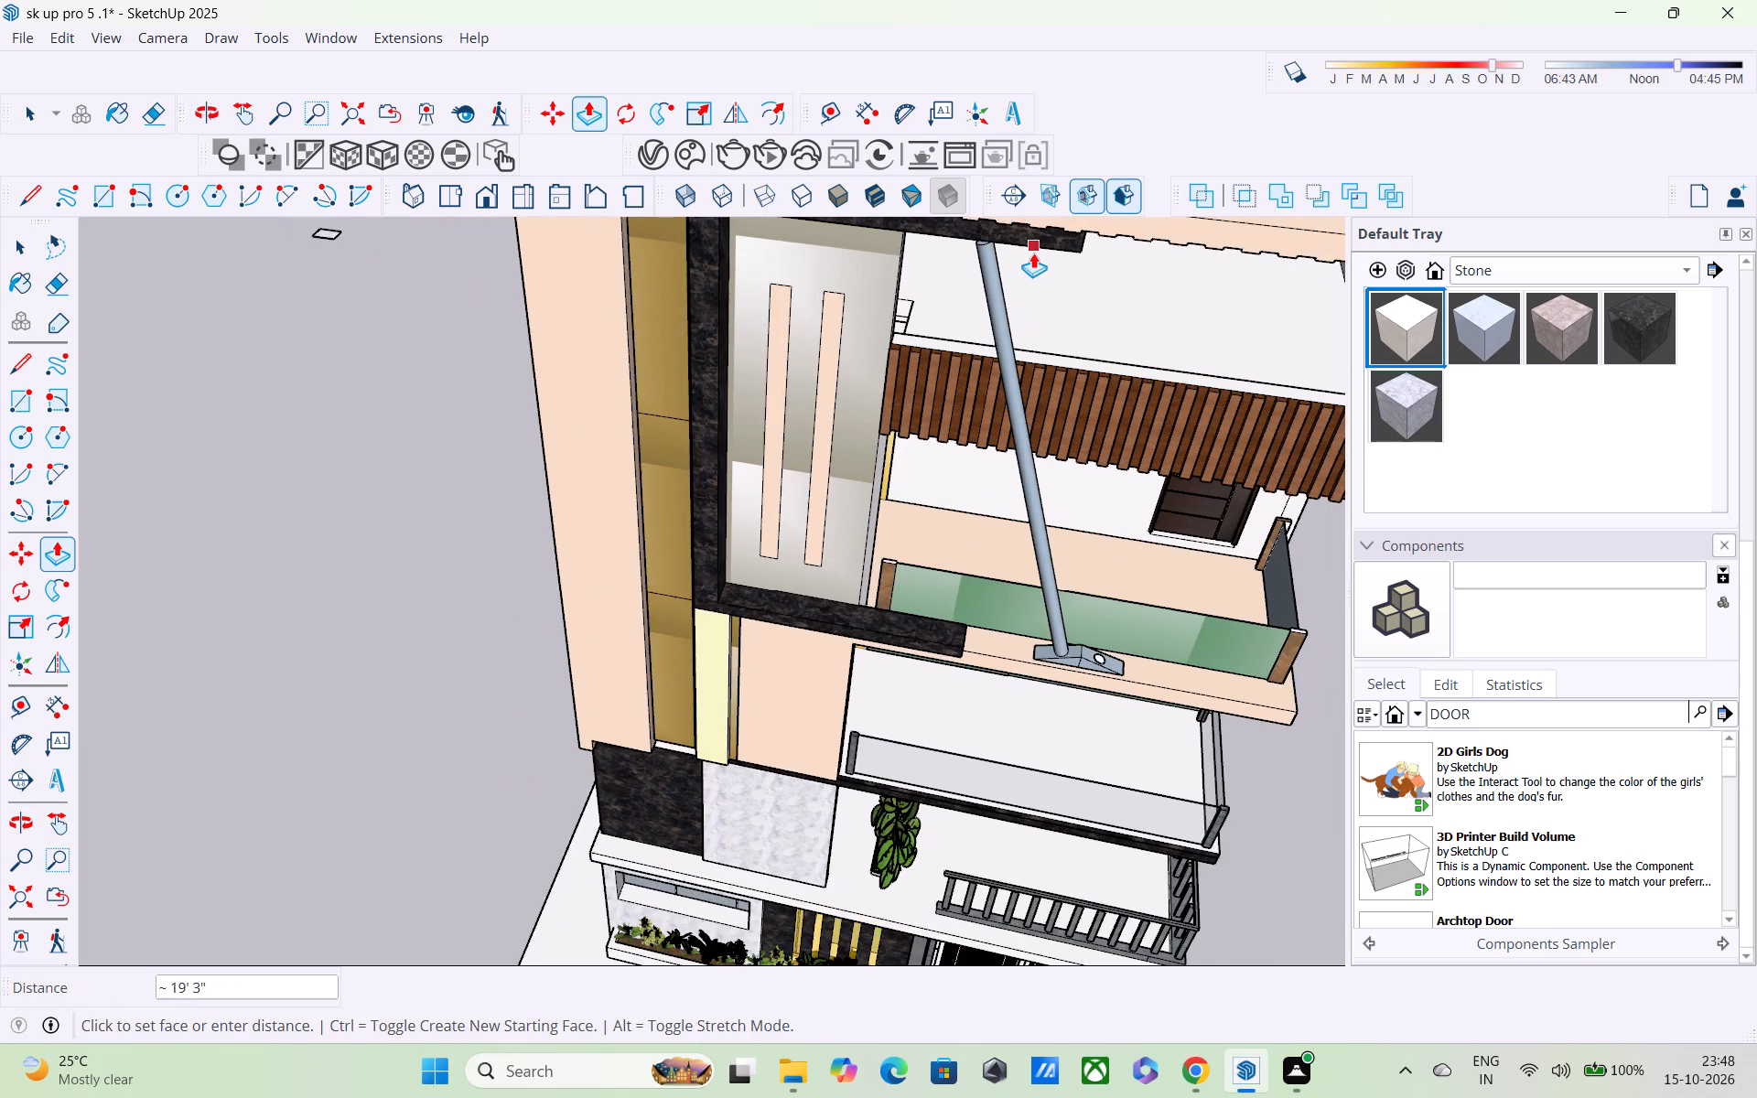
middle_click_drag(1034, 255, 1062, 379, "shift")
middle_click_drag(1063, 381, 995, 275)
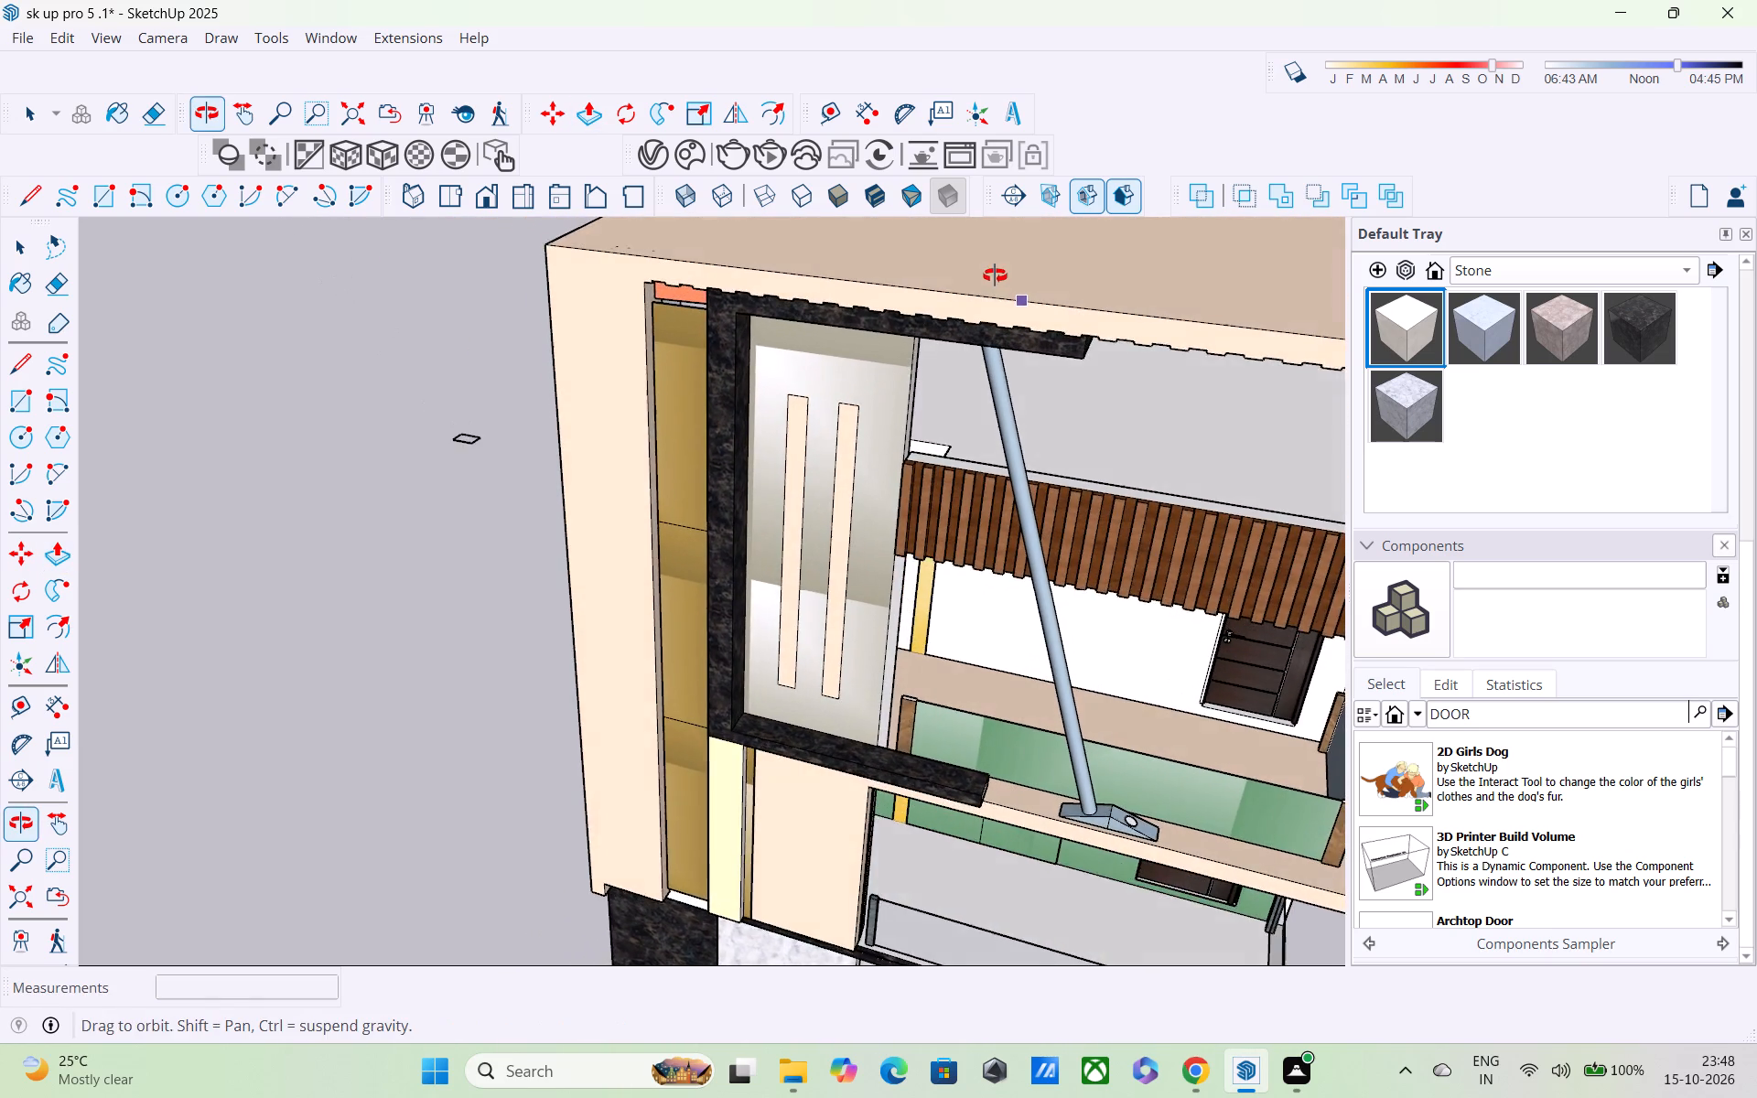
middle_click_drag(995, 275, 993, 274)
scroll(989, 271, "up", 3)
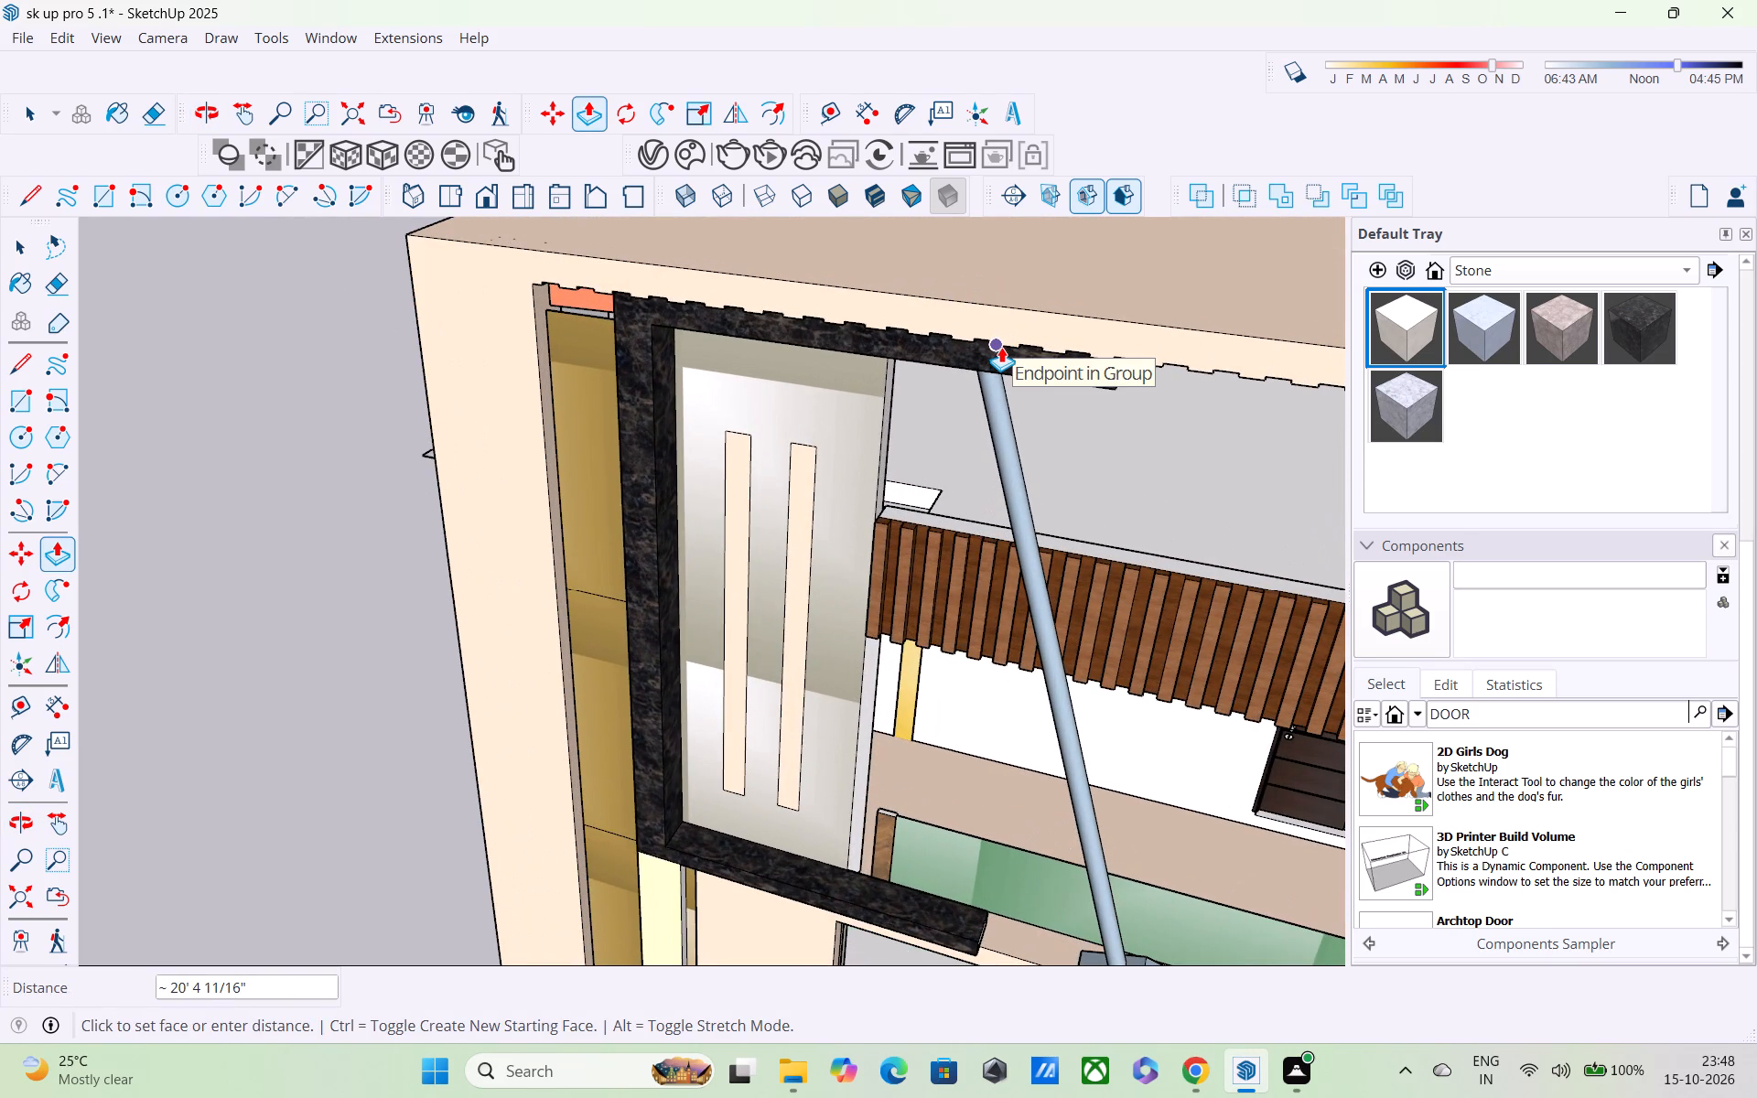
left_click(1001, 347)
Push/Pull the circle on the wedge's other sloping face up to the roof overhang, forming the second leg of a V-shaped support.
scroll(1031, 435, "down", 2)
scroll(1207, 735, "down", 3)
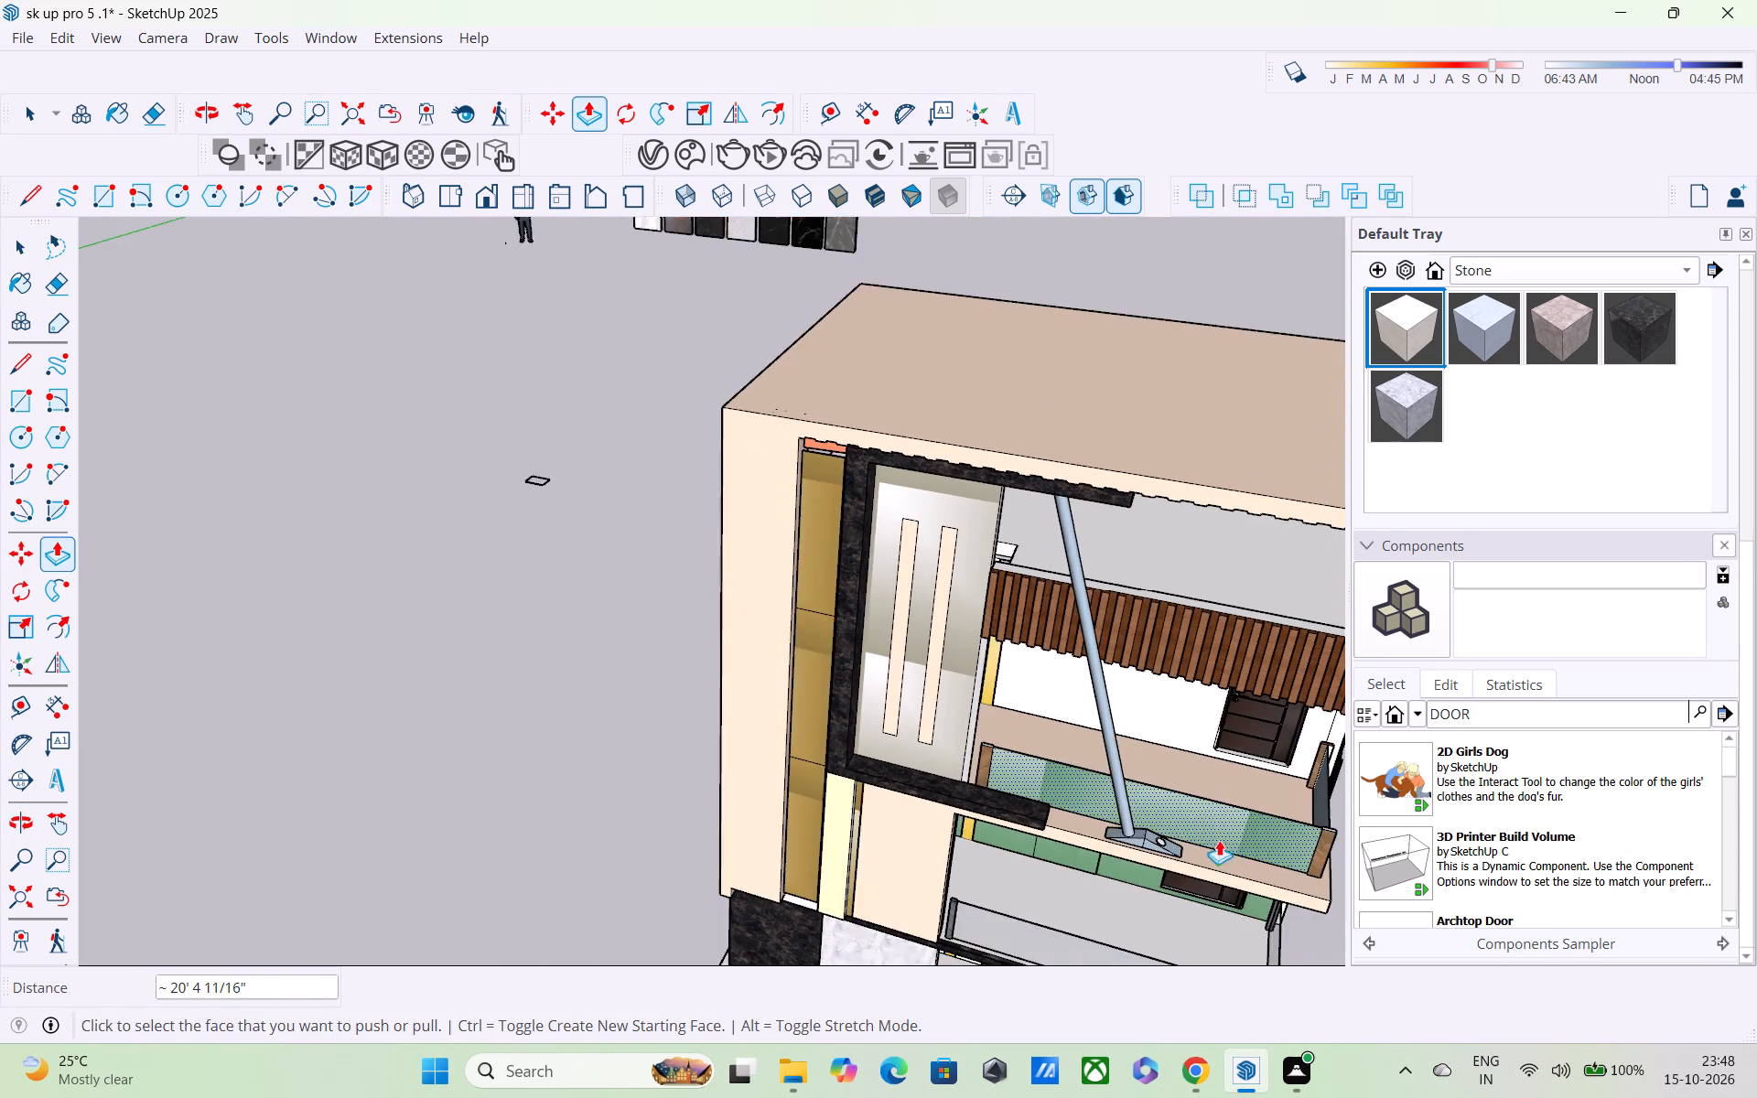
middle_click_drag(1216, 837, 1140, 741)
scroll(1148, 768, "up", 5)
middle_click_drag(1148, 855, 1037, 941)
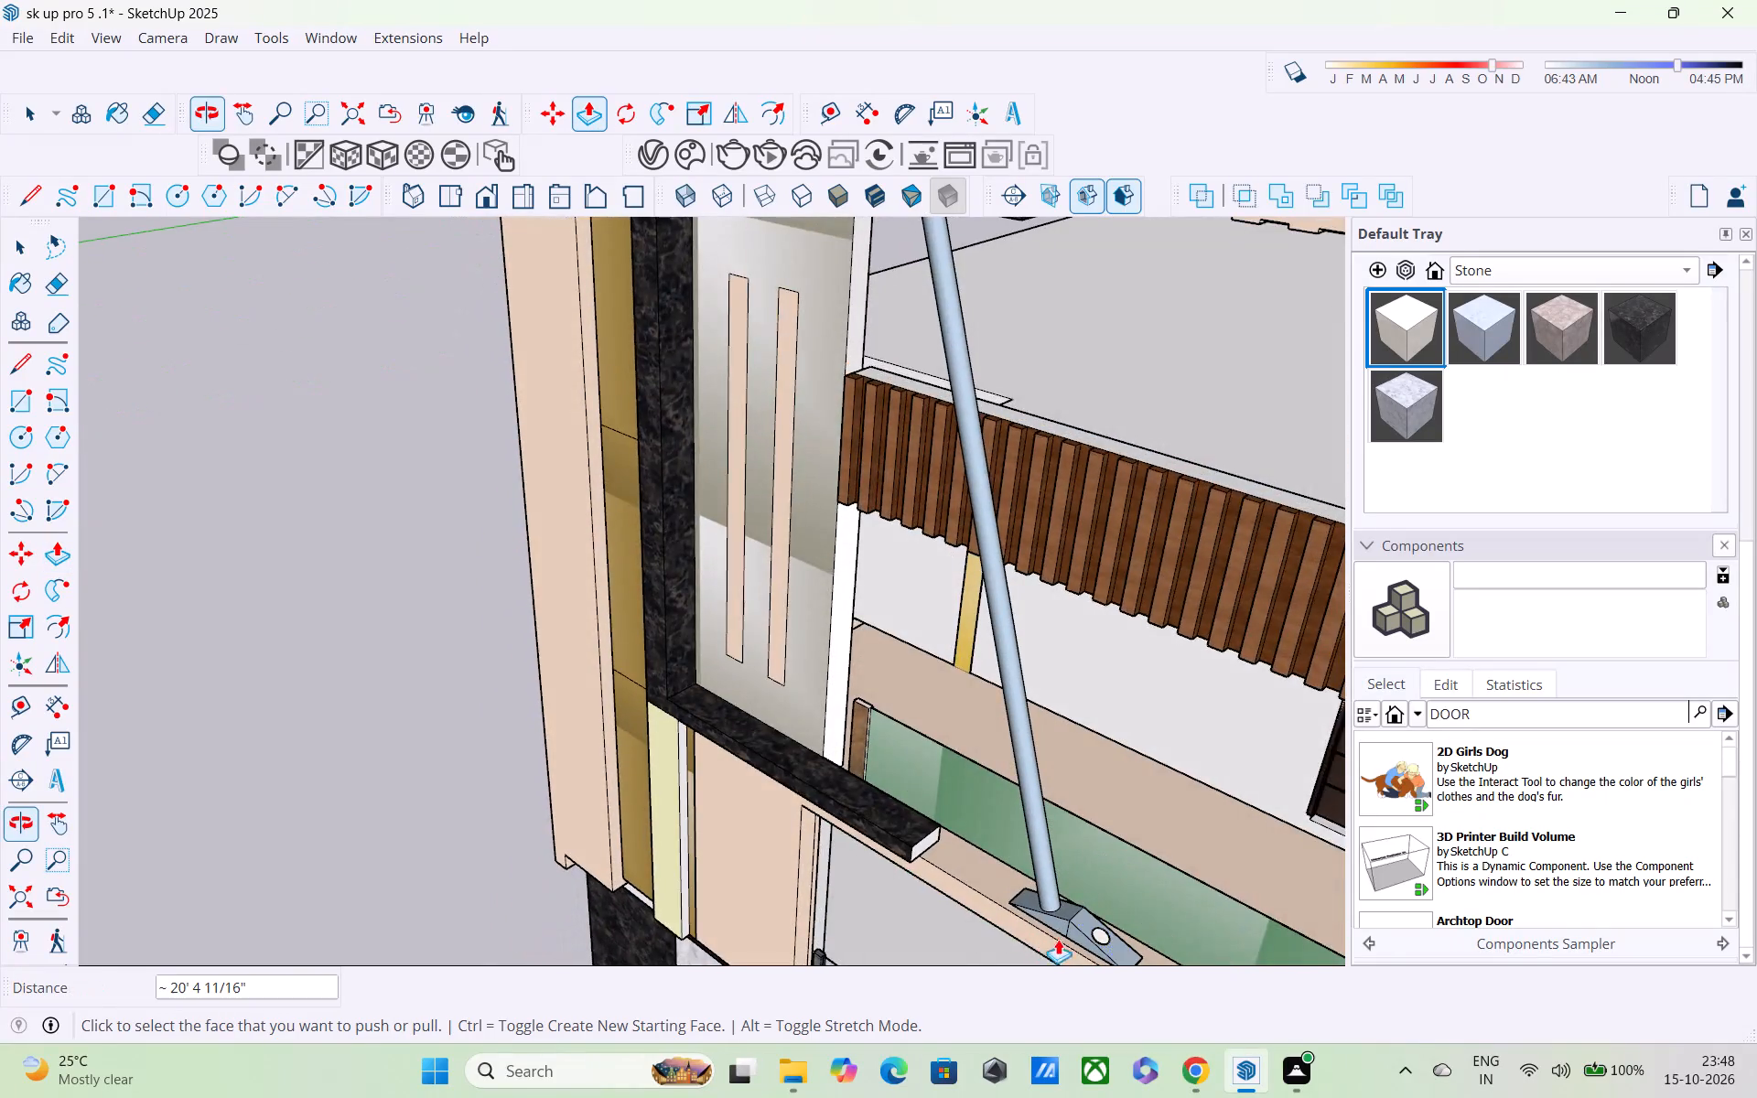
scroll(1064, 939, "up", 5)
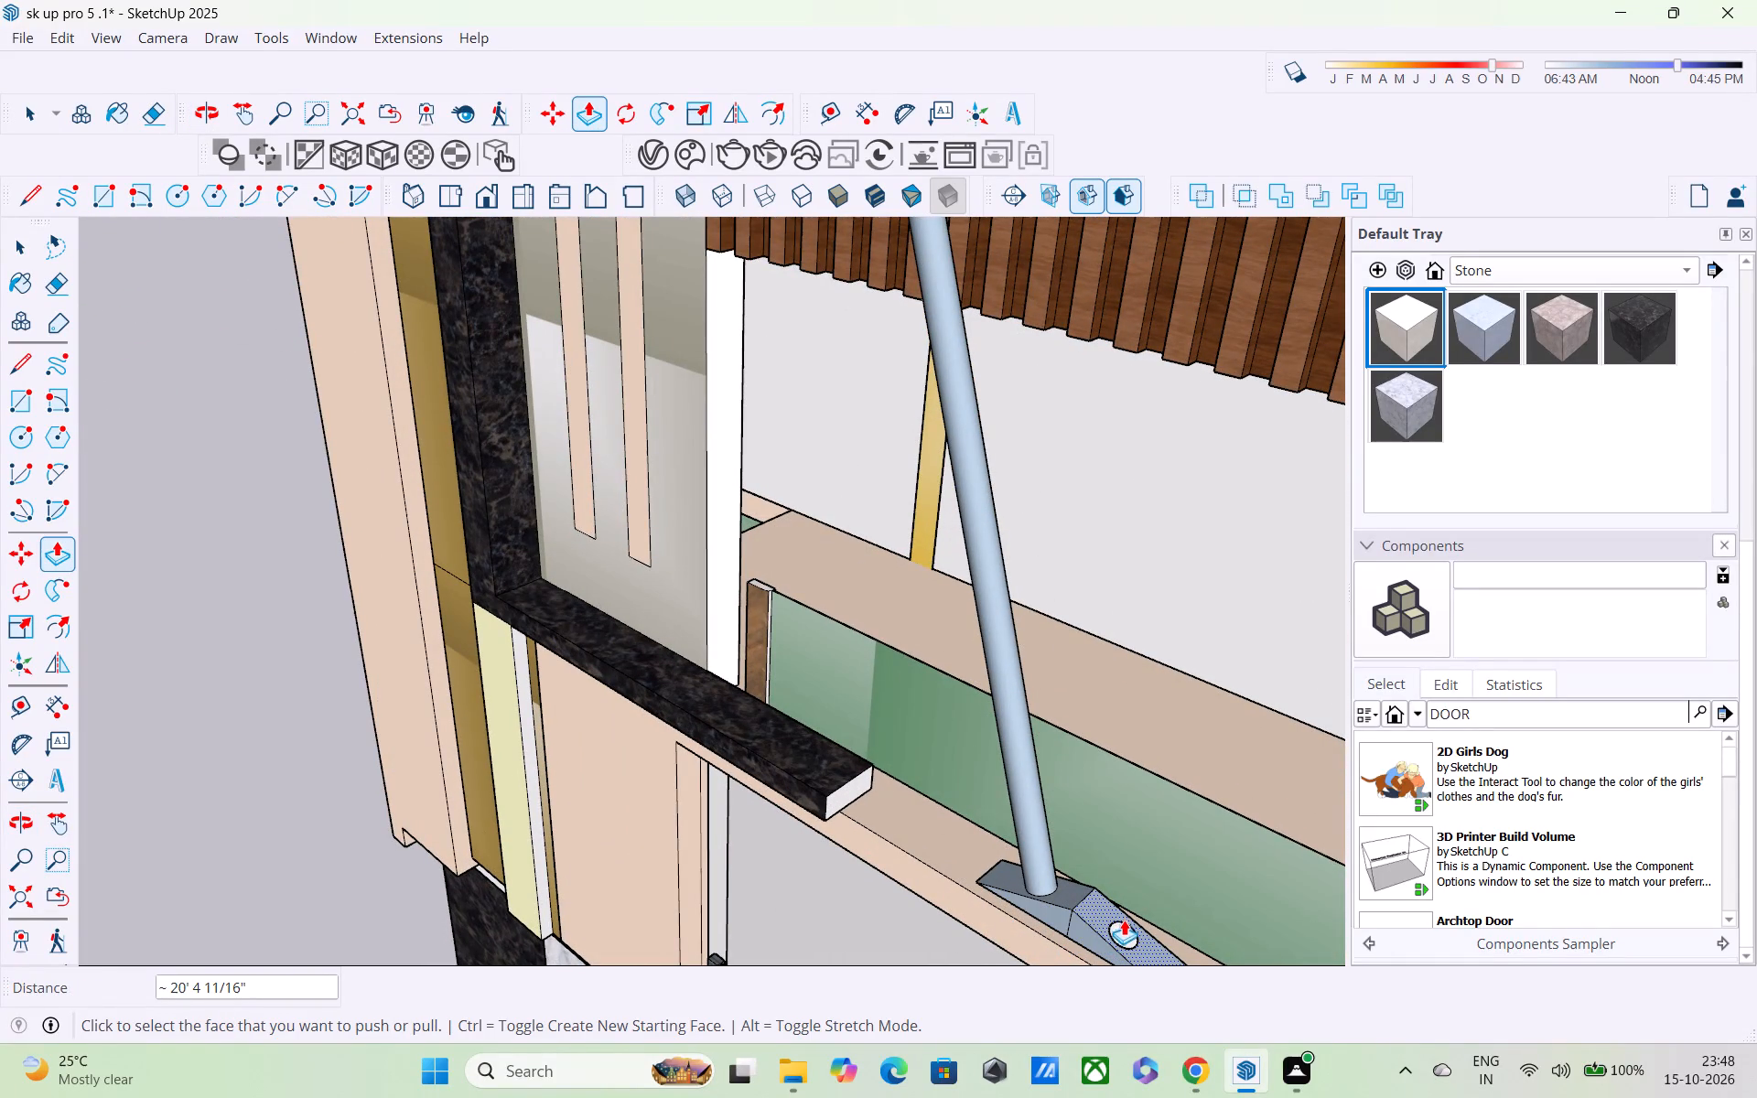
left_click(1124, 924)
key("Escape")
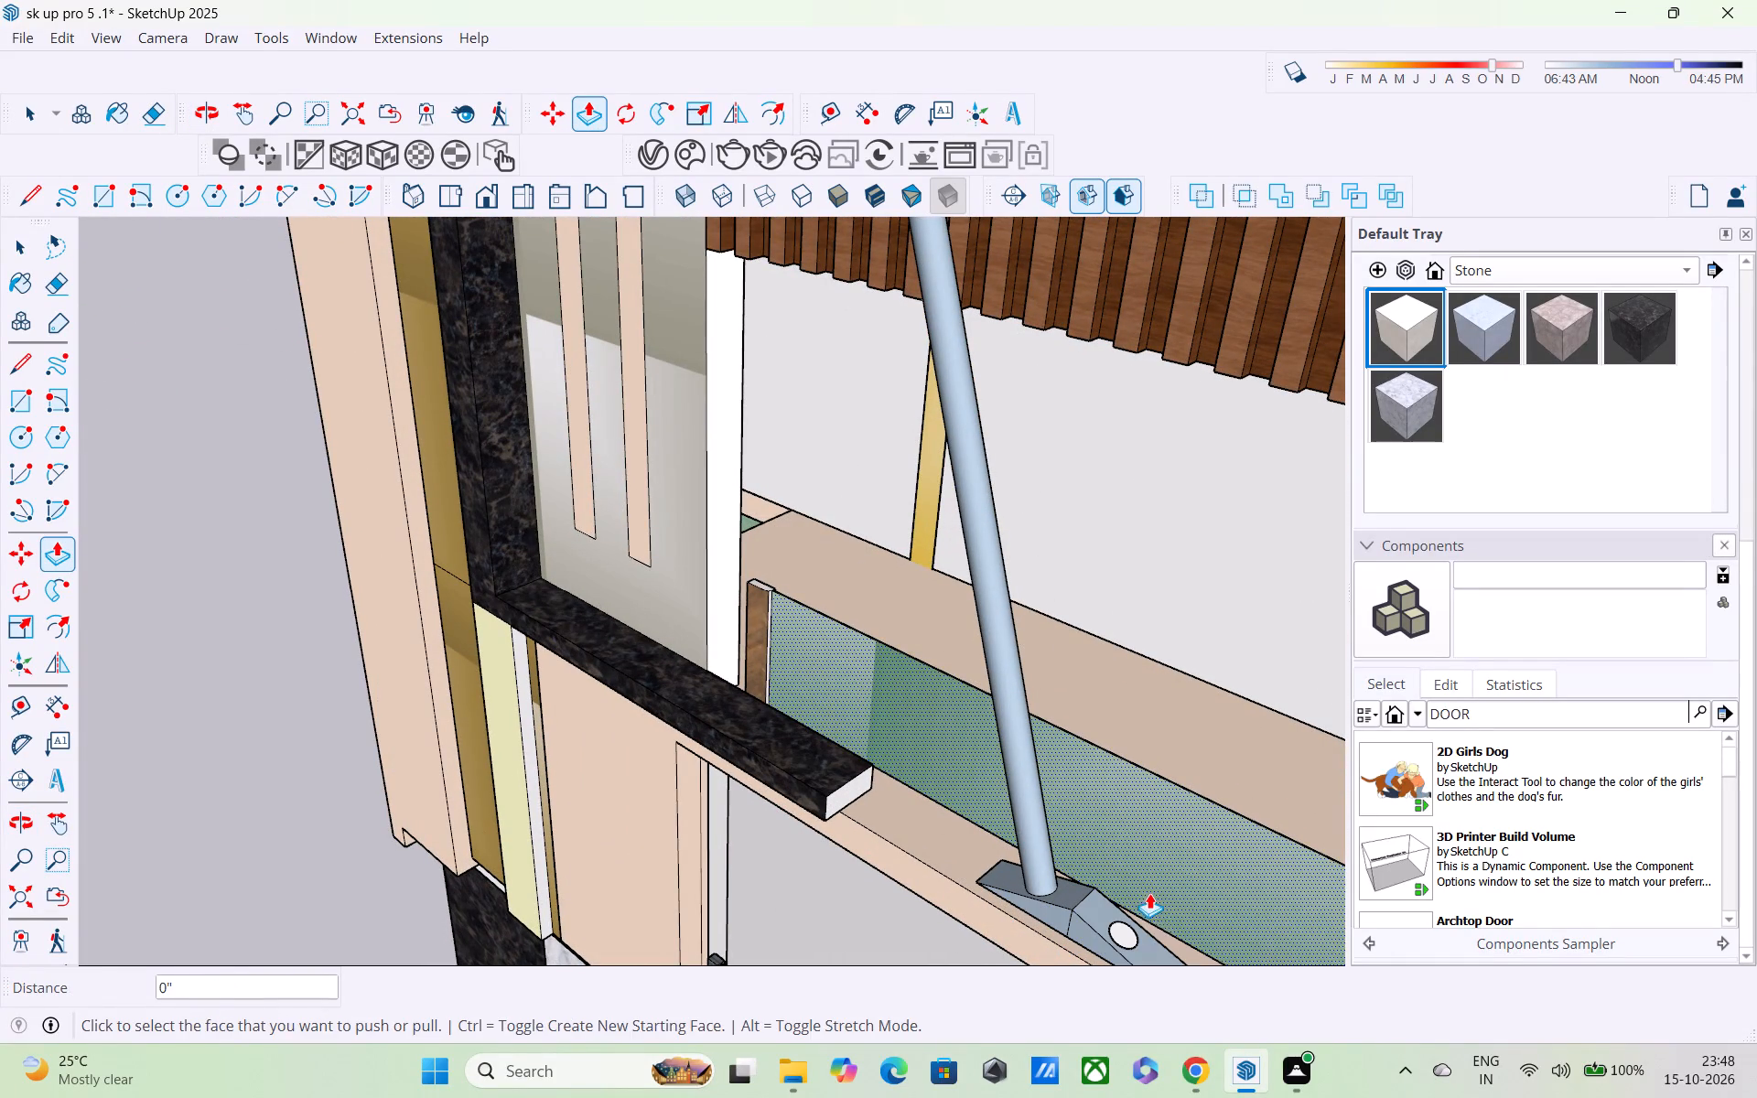
key("space")
middle_click_drag(1119, 935, 1039, 892)
scroll(1093, 965, "up", 3)
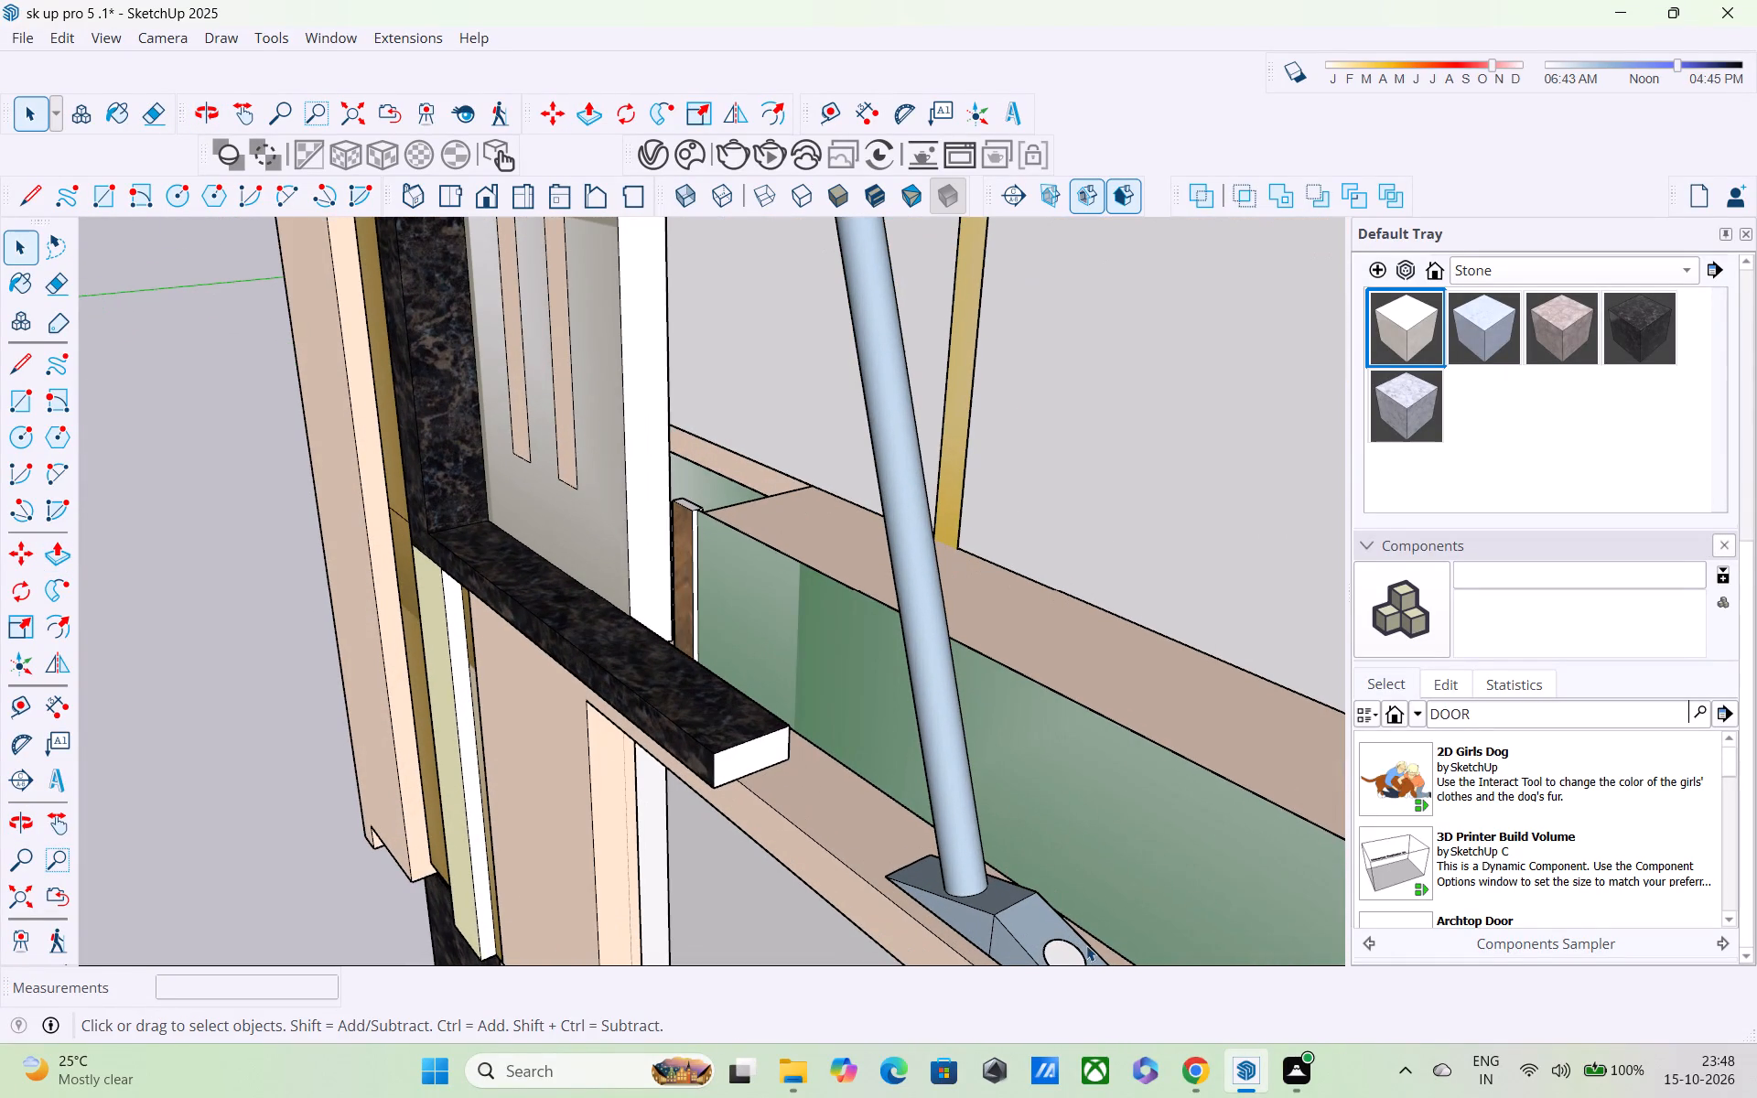
middle_click_drag(1082, 939, 1008, 834, "shift")
scroll(997, 874, "up", 1)
left_click(990, 858)
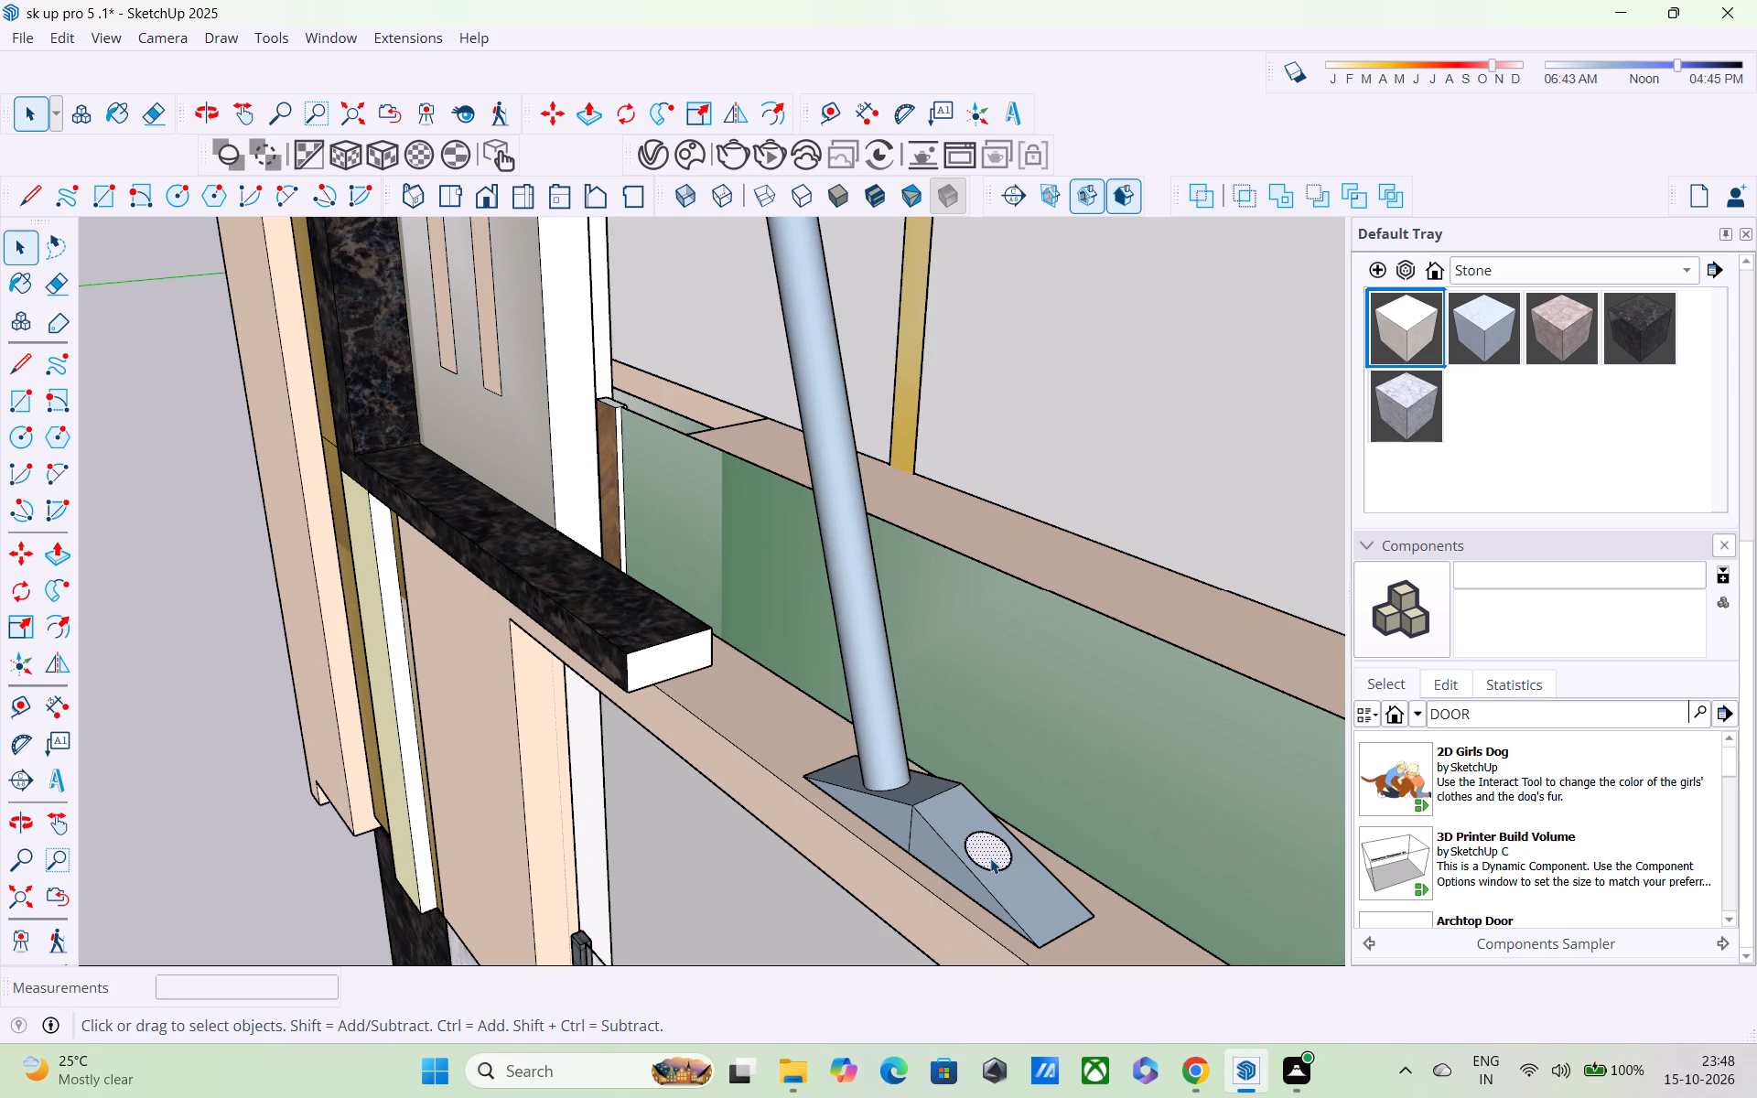
key("p")
left_click(989, 840)
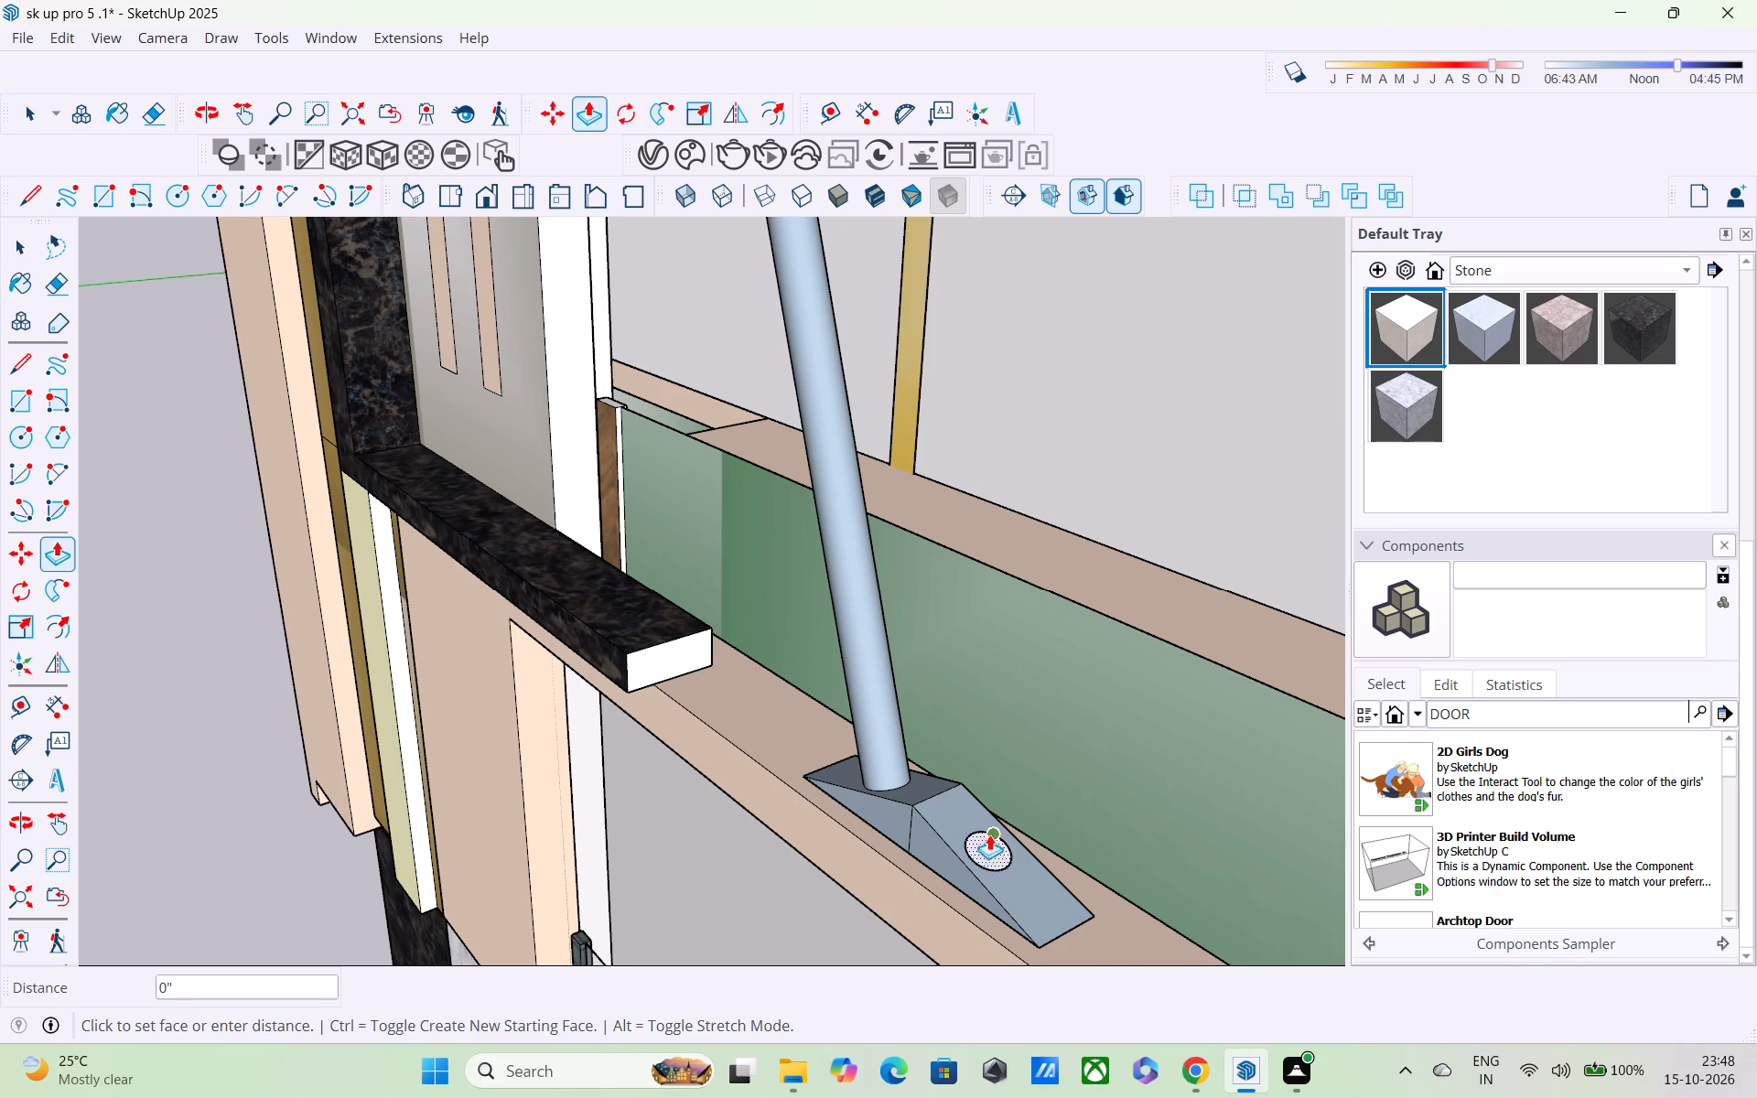
scroll(1008, 757, "down", 17)
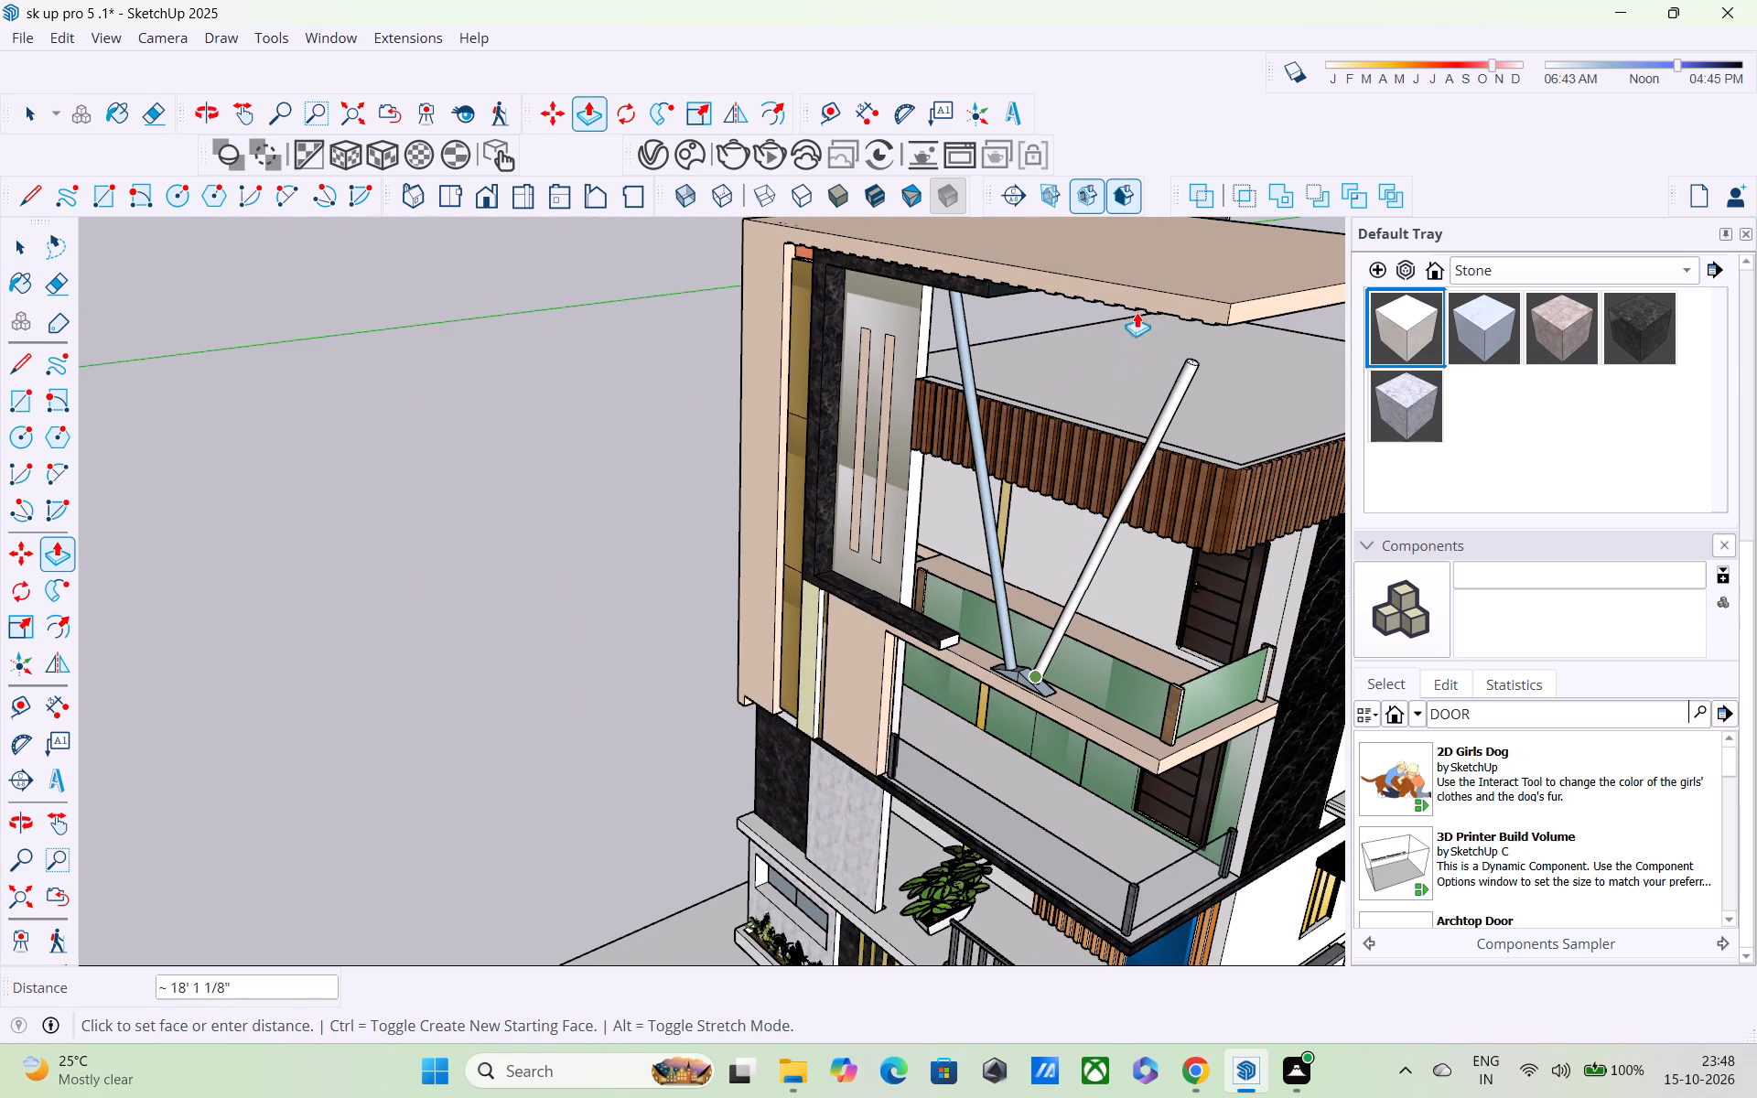
left_click(1222, 312)
middle_click_drag(1194, 451, 1078, 420)
key("space")
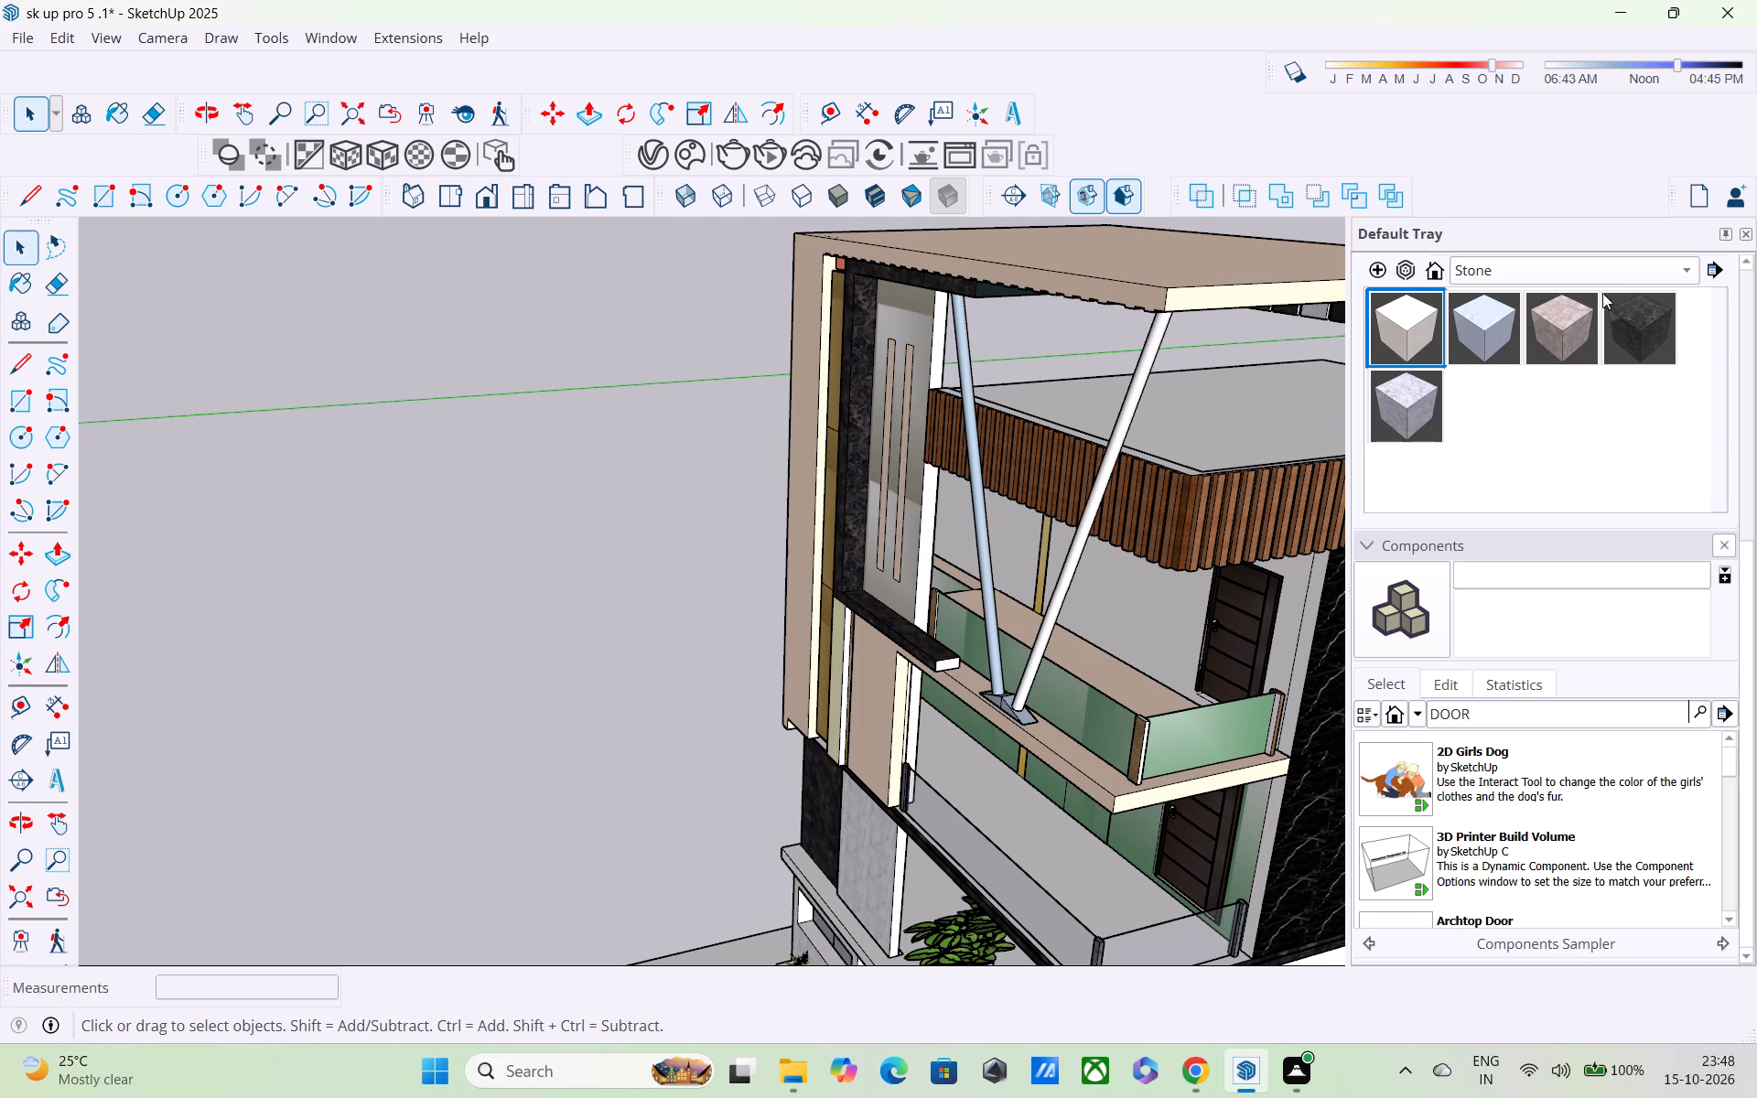
Paint both slanted round columns with the dark stone material Marble_07_1K.
left_click(1639, 327)
left_click(1136, 398)
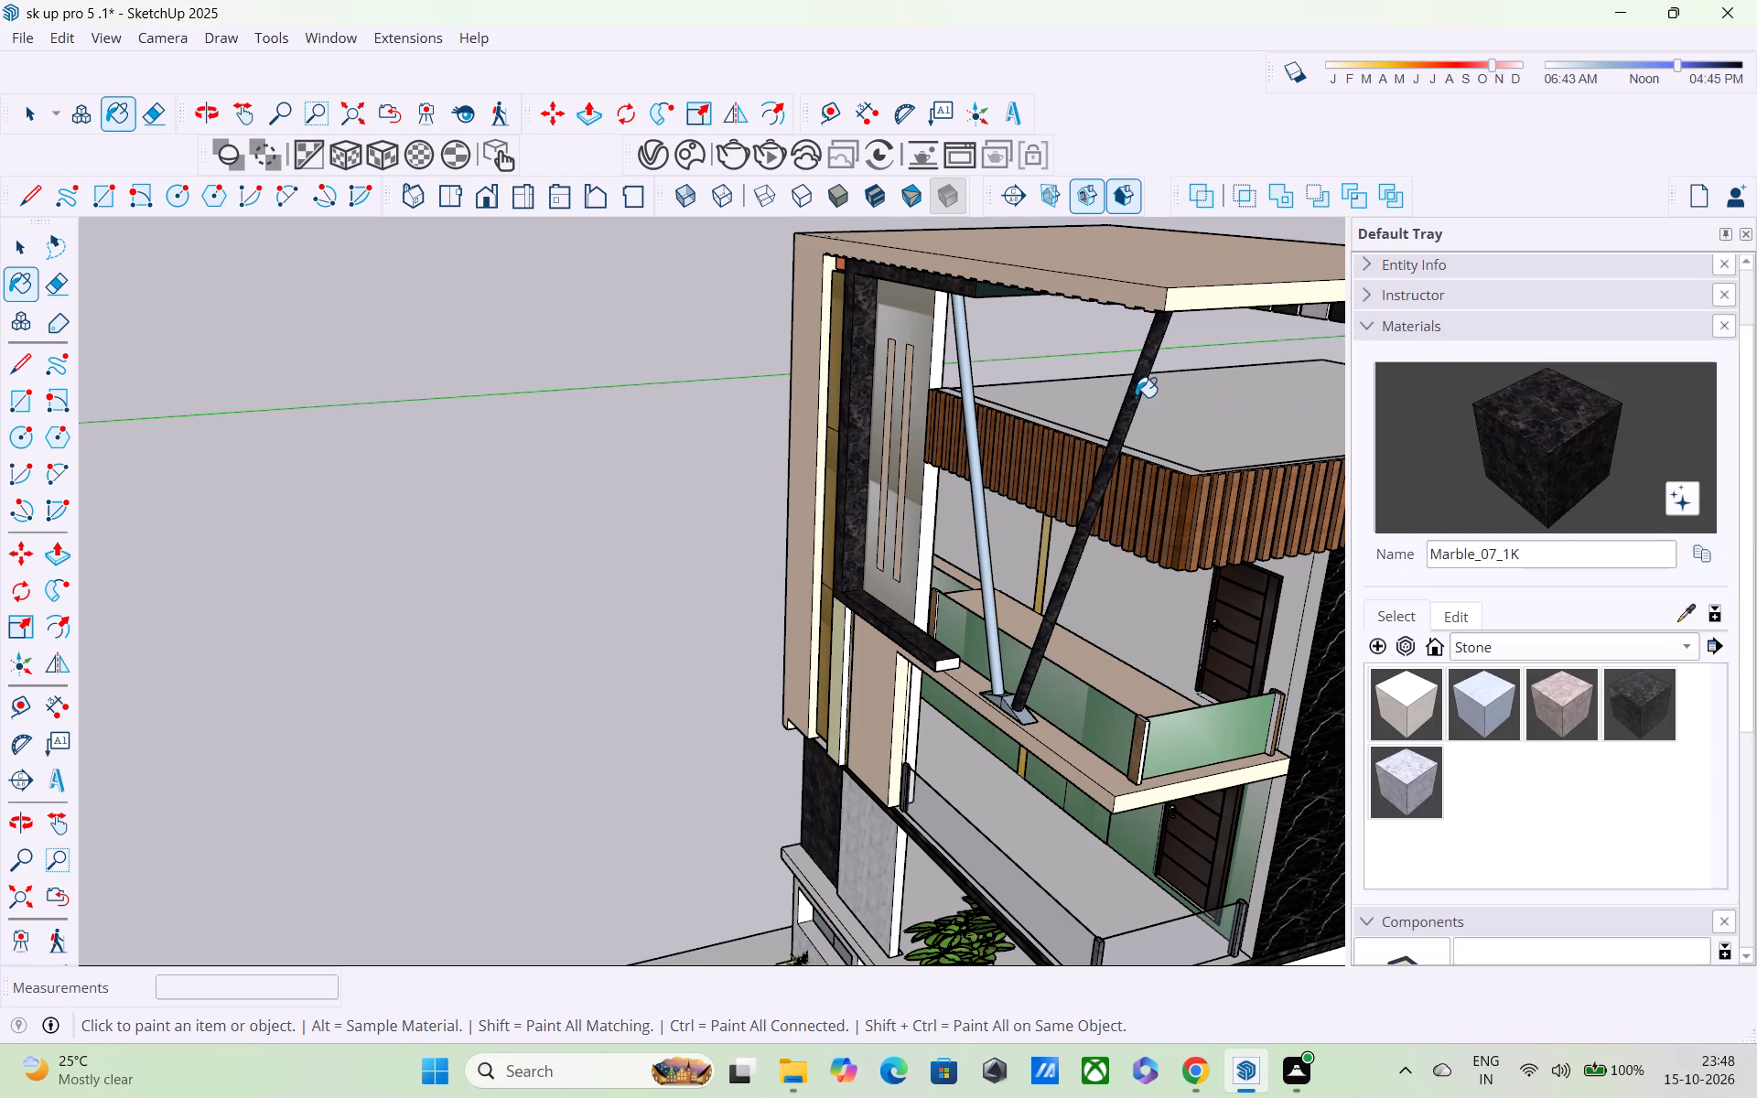
left_click(981, 521)
Examine the V-shaped column pair against the whole front facade from several angles and distances.
scroll(997, 534, "down", 3)
middle_click_drag(1034, 584, 1075, 610)
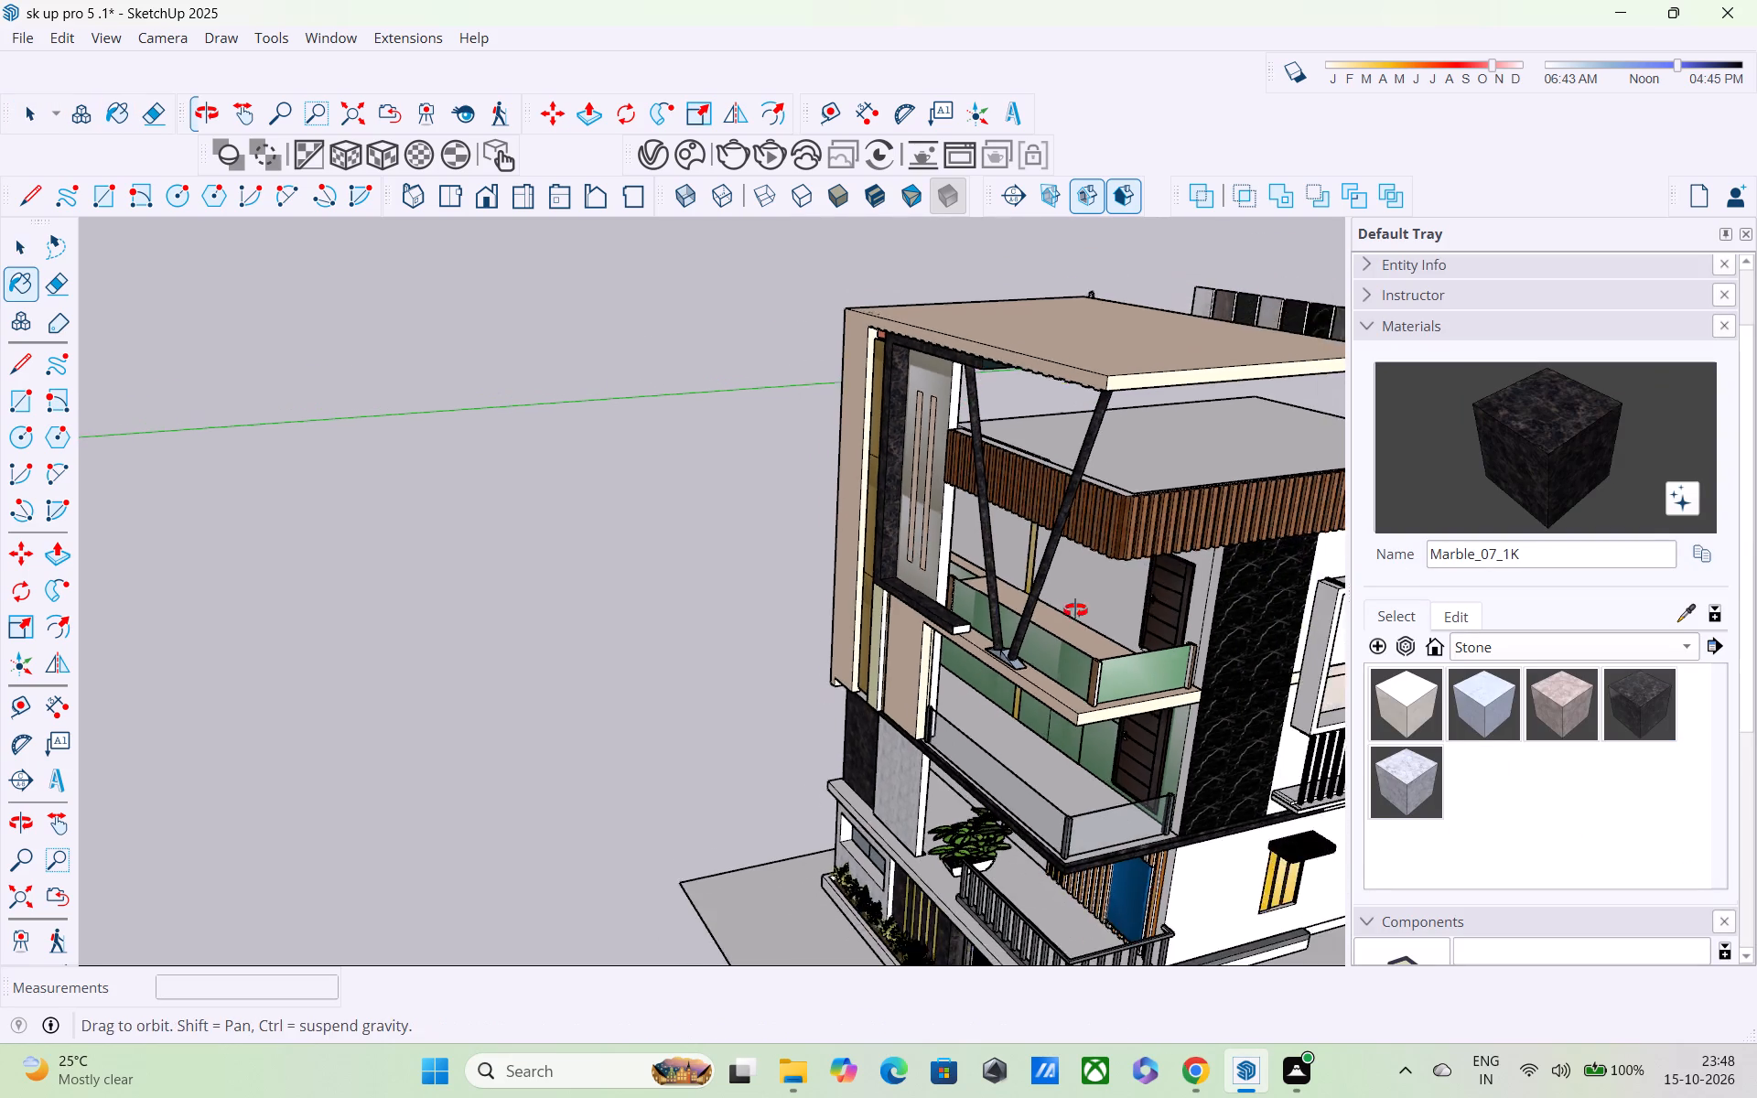
middle_click_drag(1075, 610, 1312, 579)
scroll(1312, 579, "up", 1)
scroll(1303, 579, "down", 4)
middle_click_drag(1137, 645, 1232, 490)
scroll(1218, 534, "down", 3)
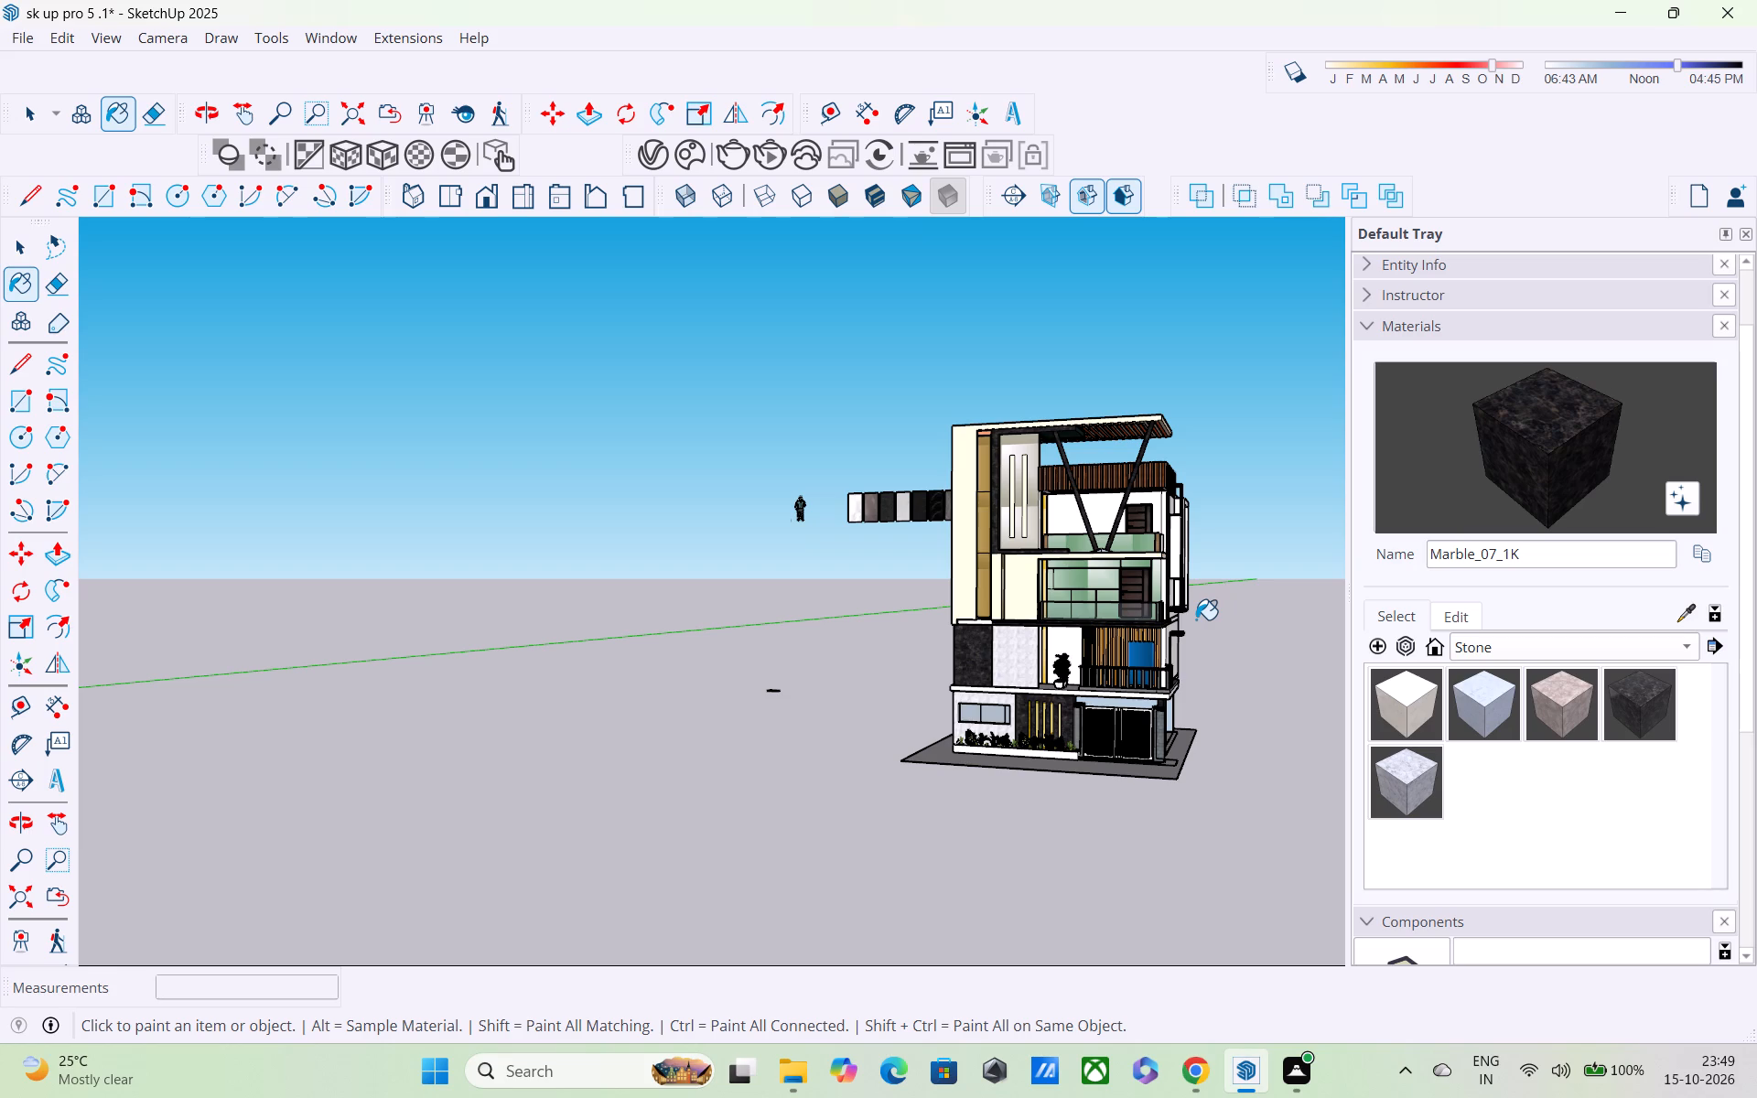
scroll(1192, 618, "down", 1)
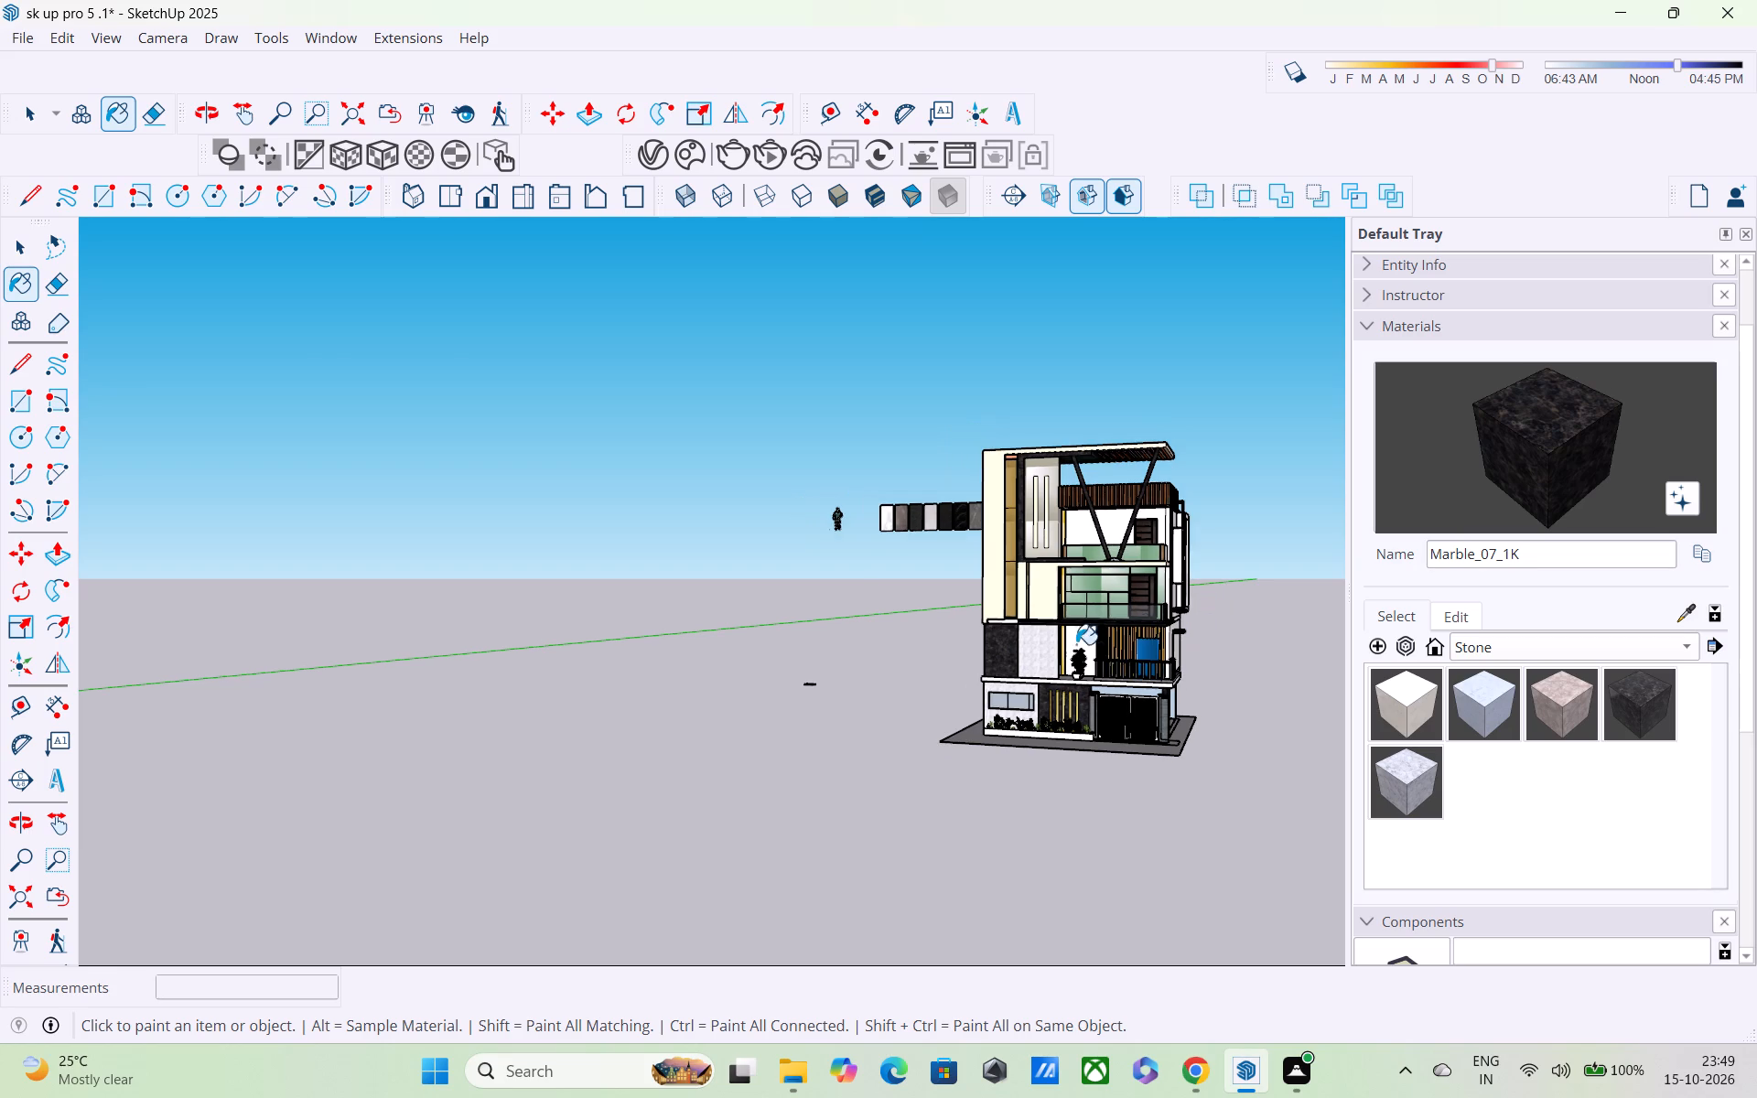
Delete the leftover objects around the house: the human figure, material sample panels, small flat piece and separate flat slab.
middle_click_drag(1089, 671, 1362, 733)
key("space")
left_click_drag(603, 390, 800, 531)
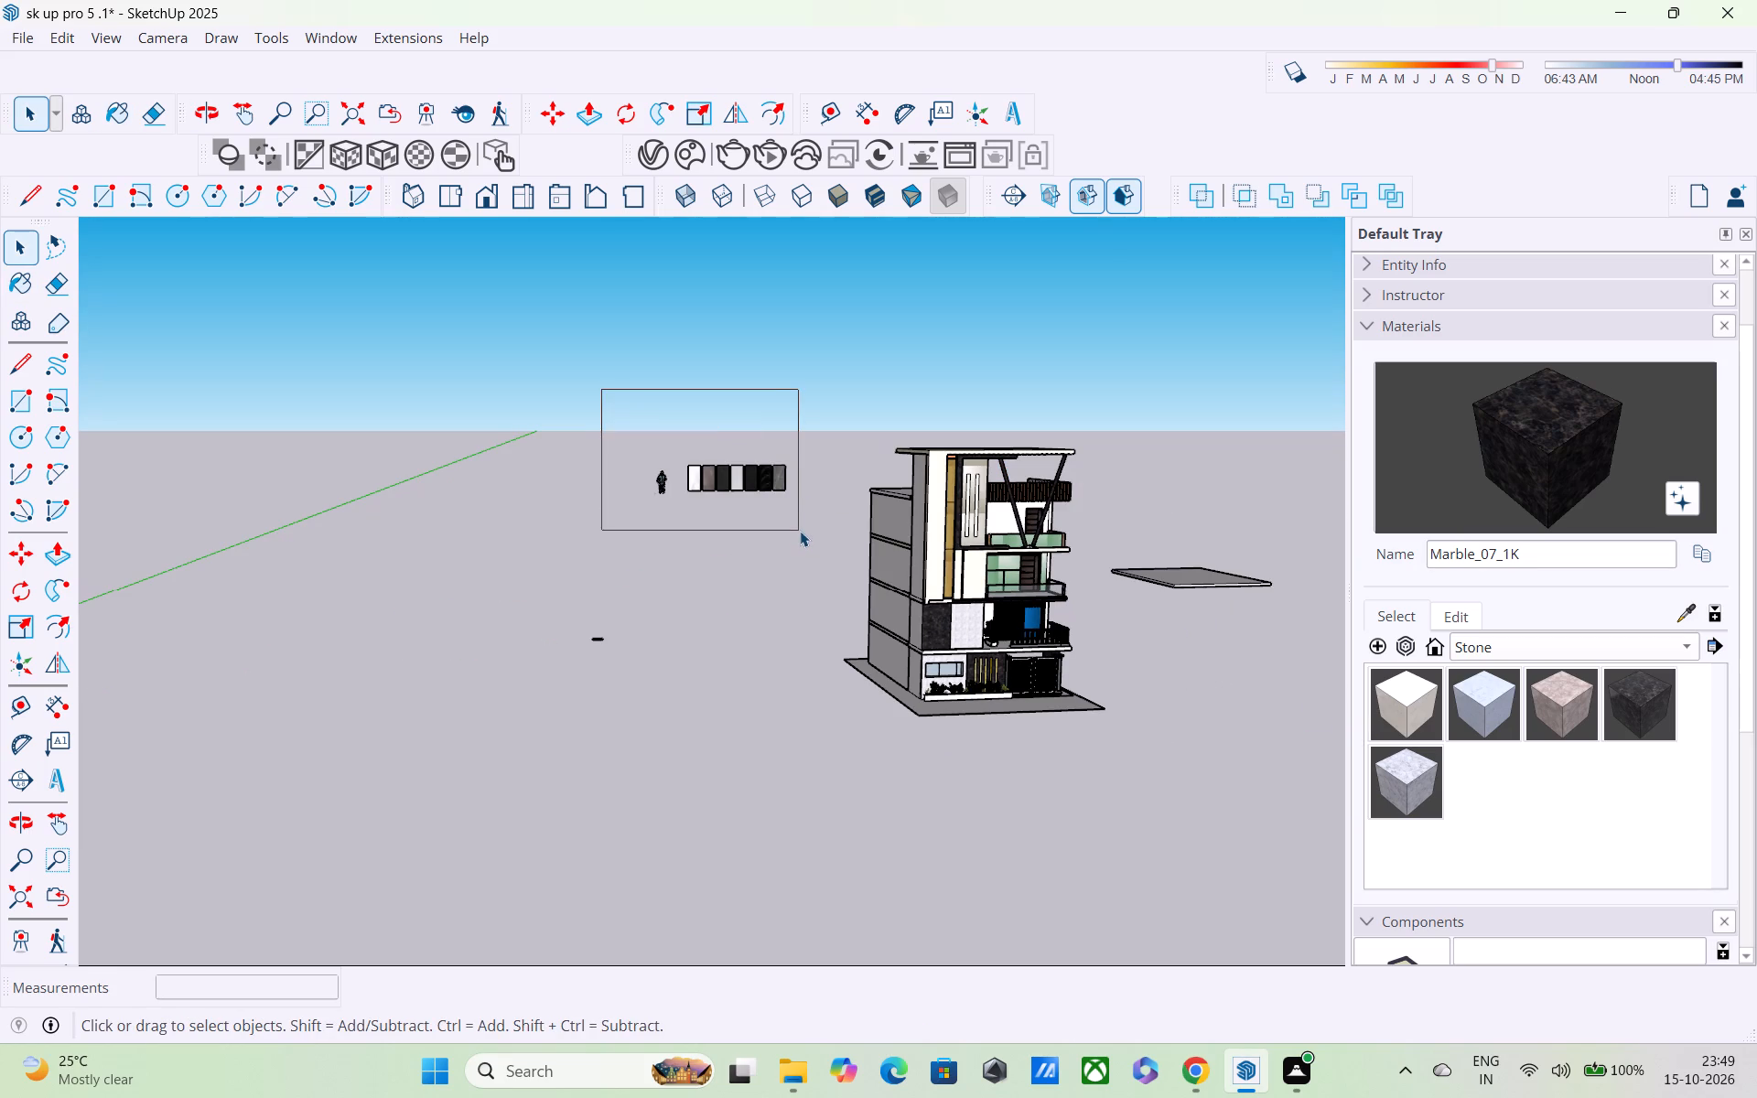
key("Delete")
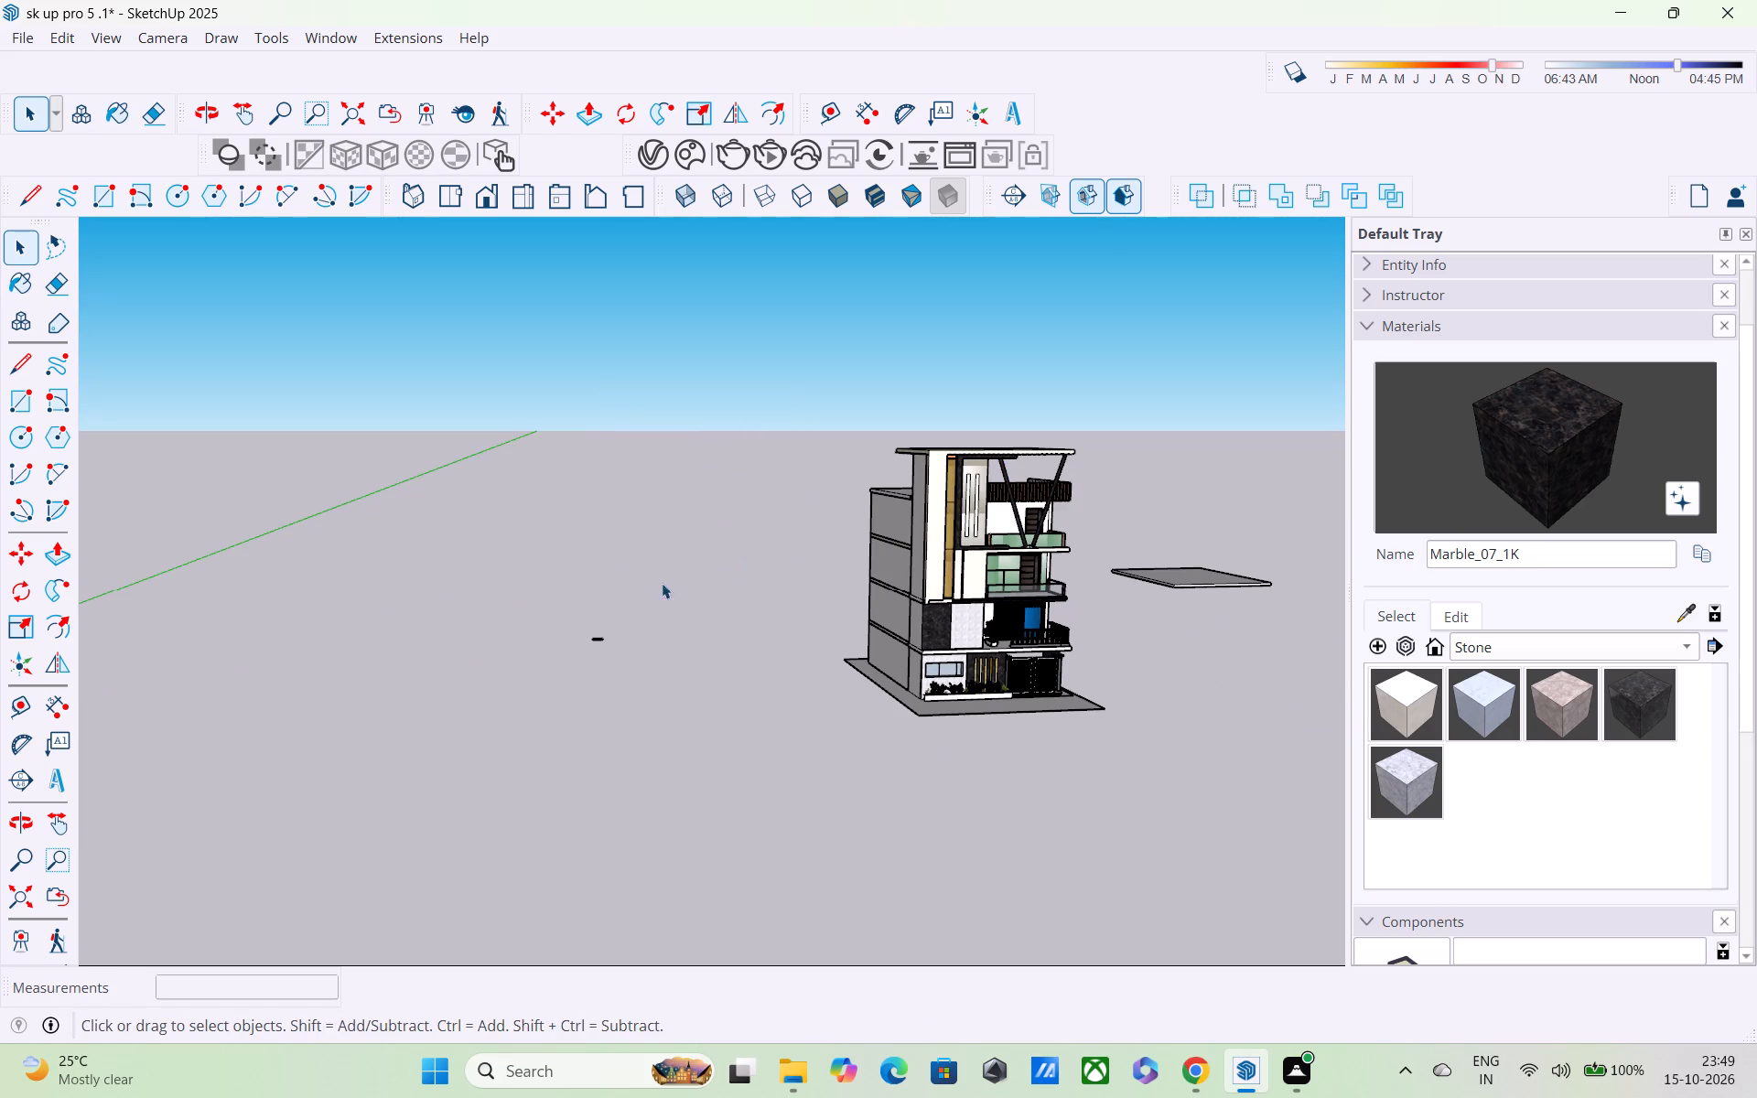
left_click_drag(551, 580, 607, 722)
key("Delete")
left_click_drag(1129, 527, 1299, 623)
key("Delete")
left_click(1176, 589)
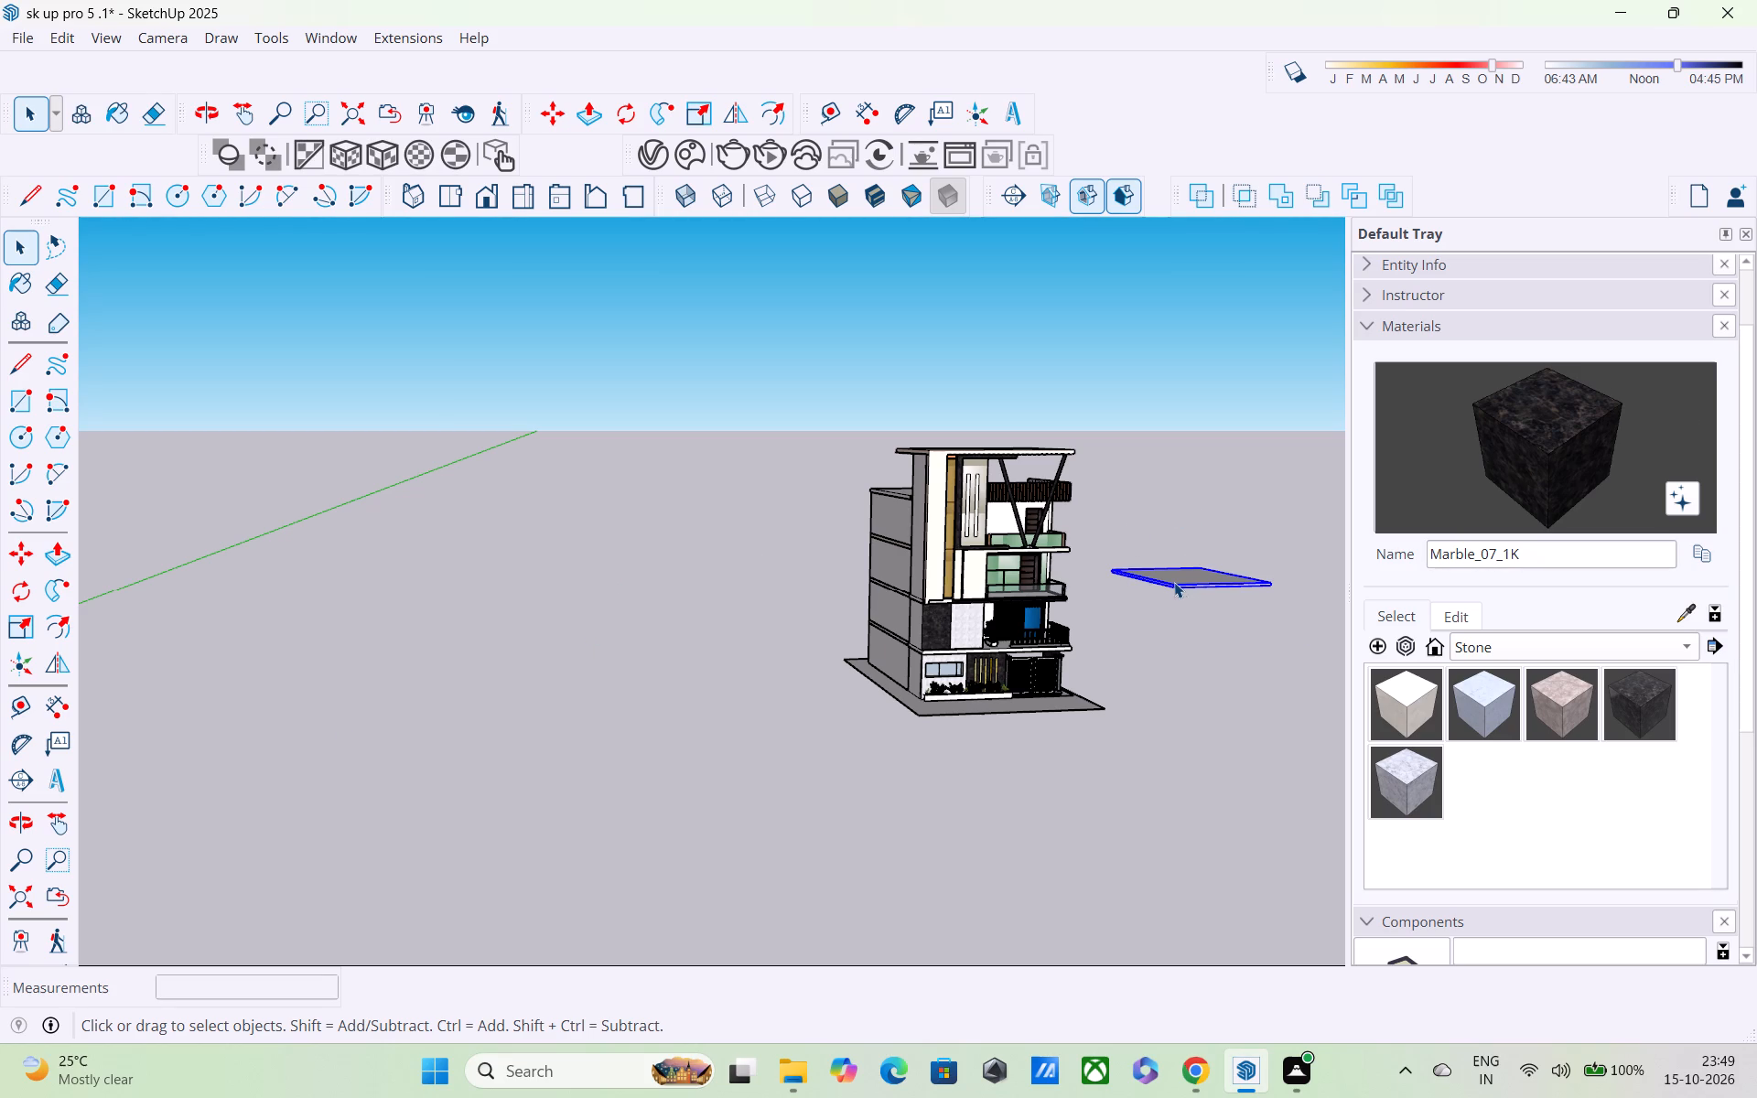
key("Delete")
Save the model, purging its unused items.
key("ctrl+s")
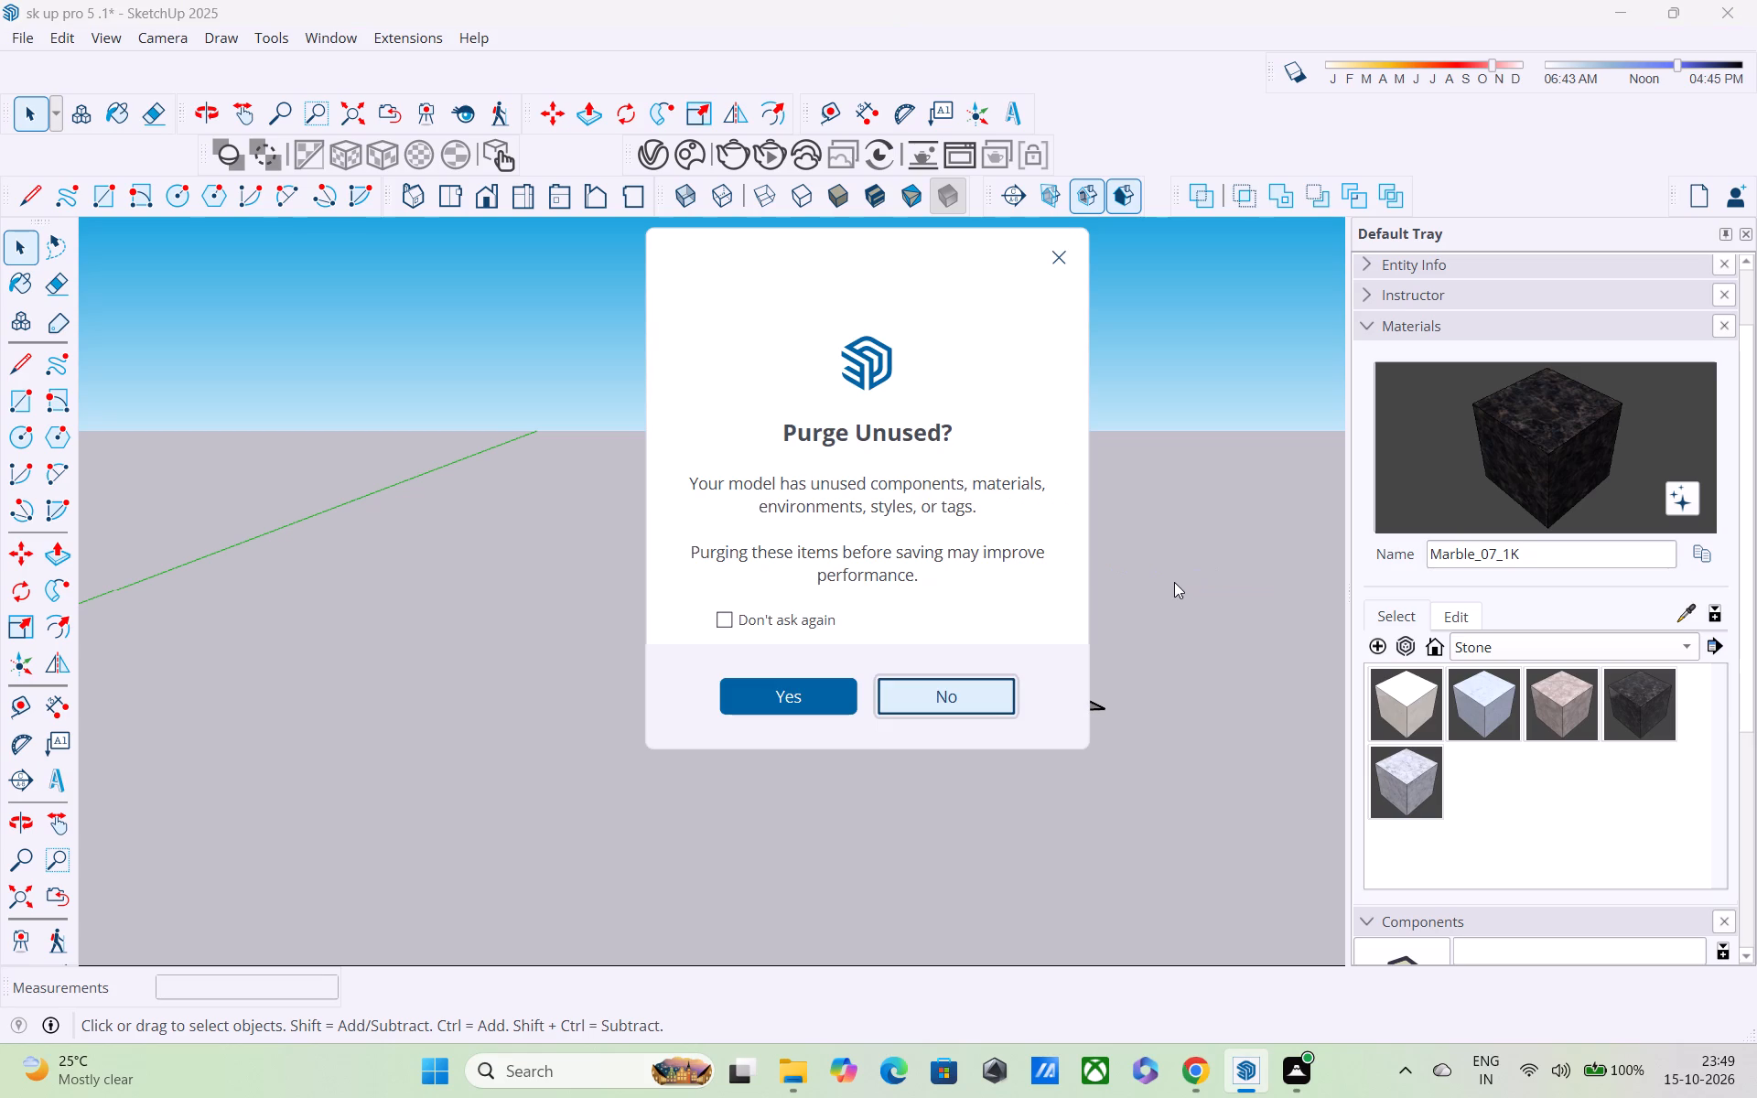
left_click(832, 694)
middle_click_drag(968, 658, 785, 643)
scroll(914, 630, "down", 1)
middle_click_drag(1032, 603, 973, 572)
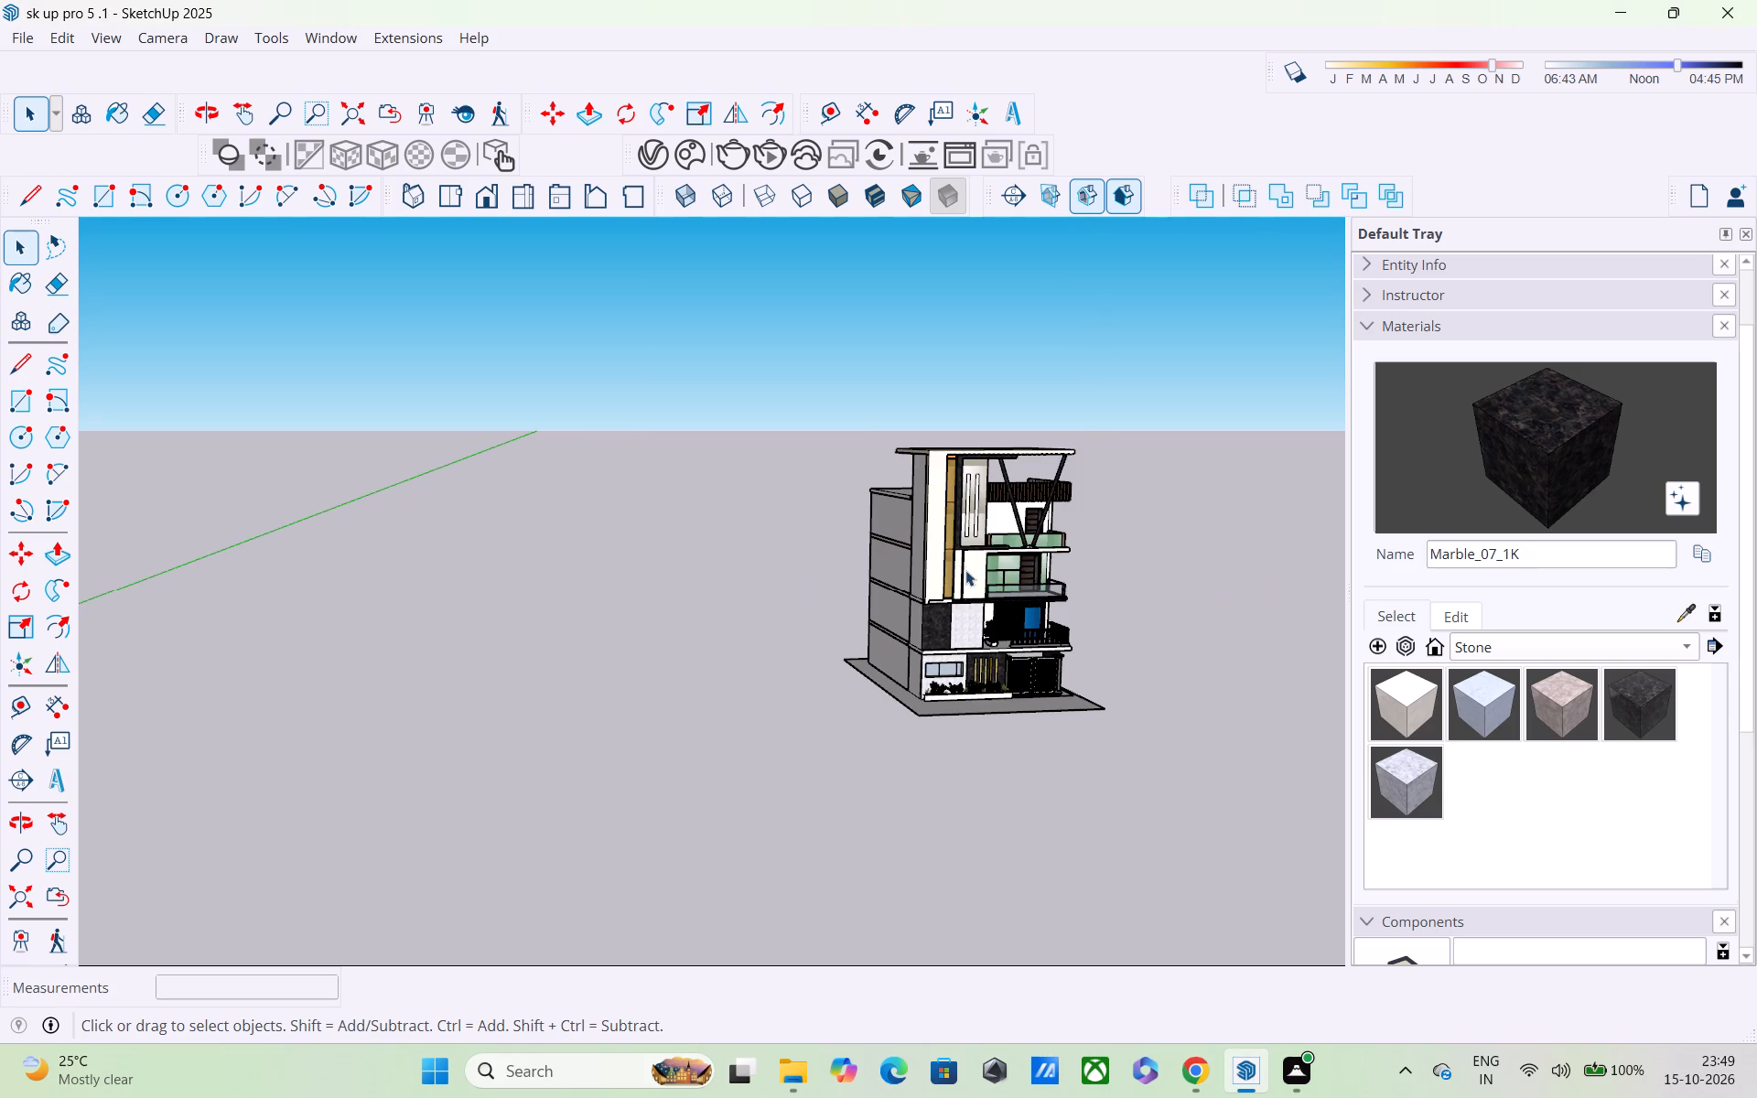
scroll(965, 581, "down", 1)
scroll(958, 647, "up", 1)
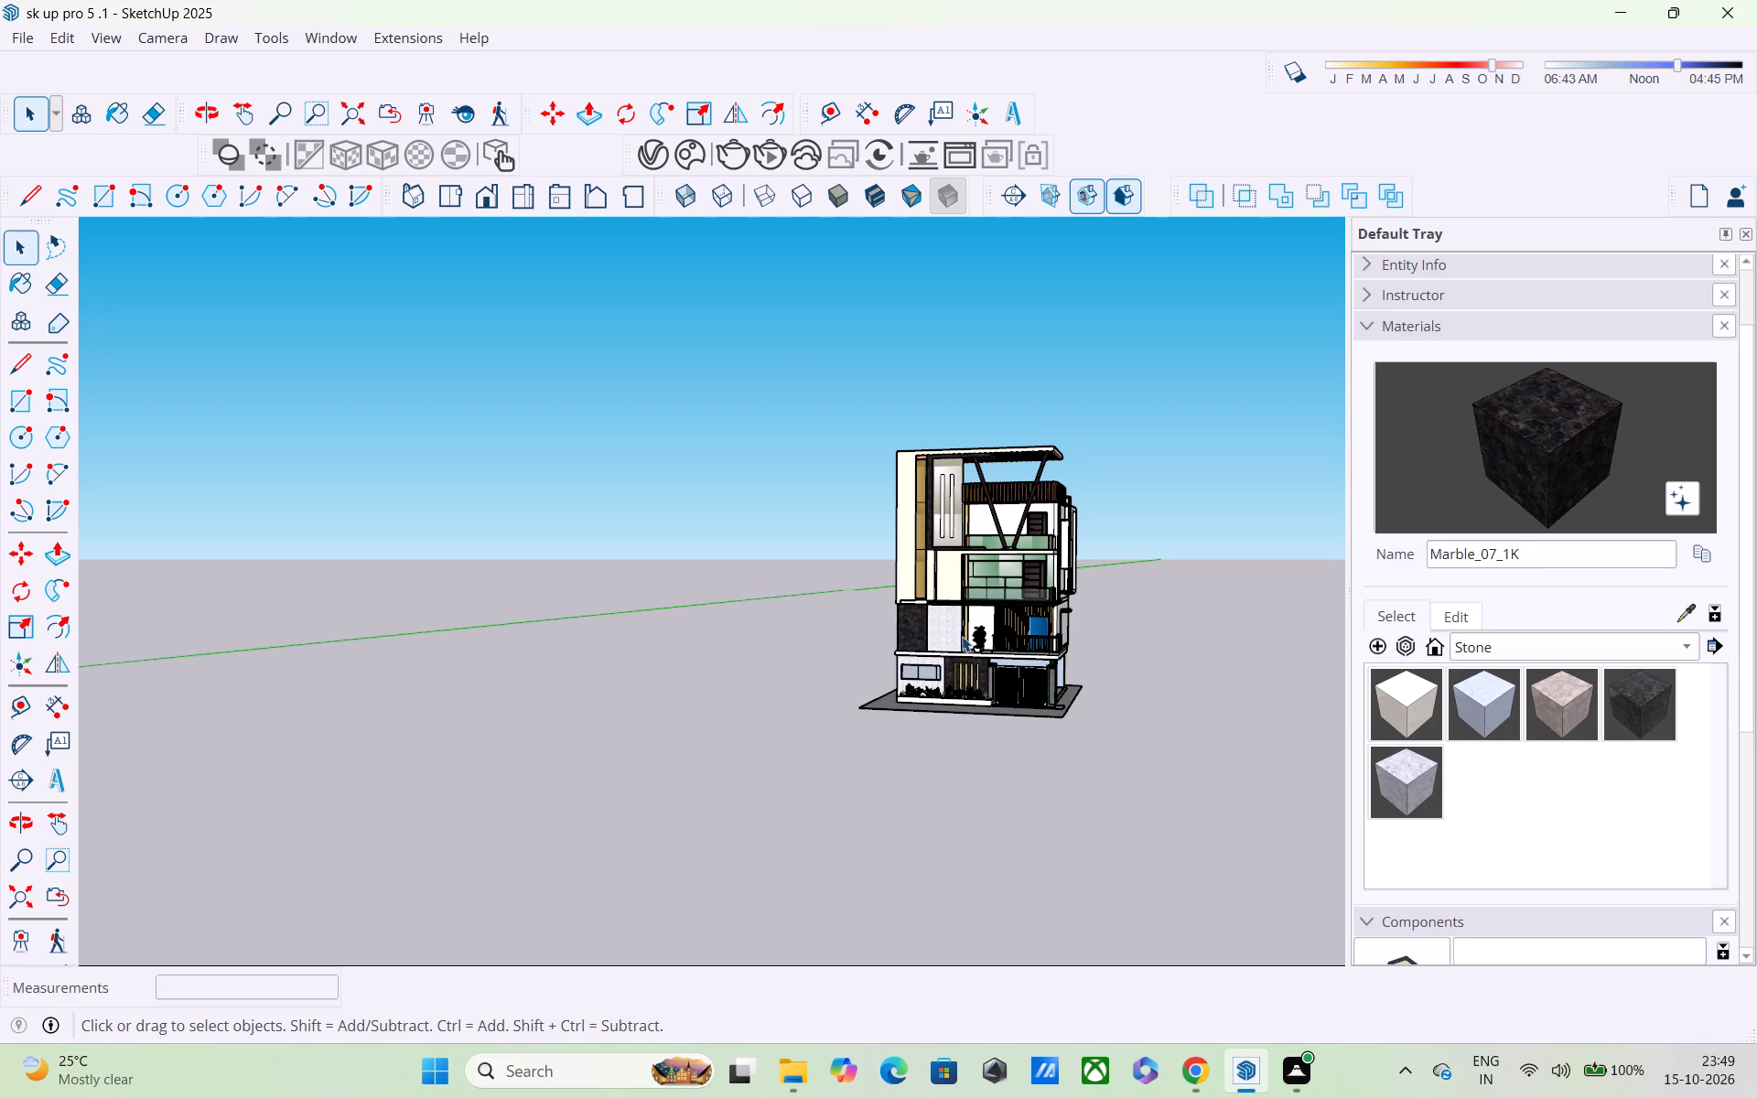